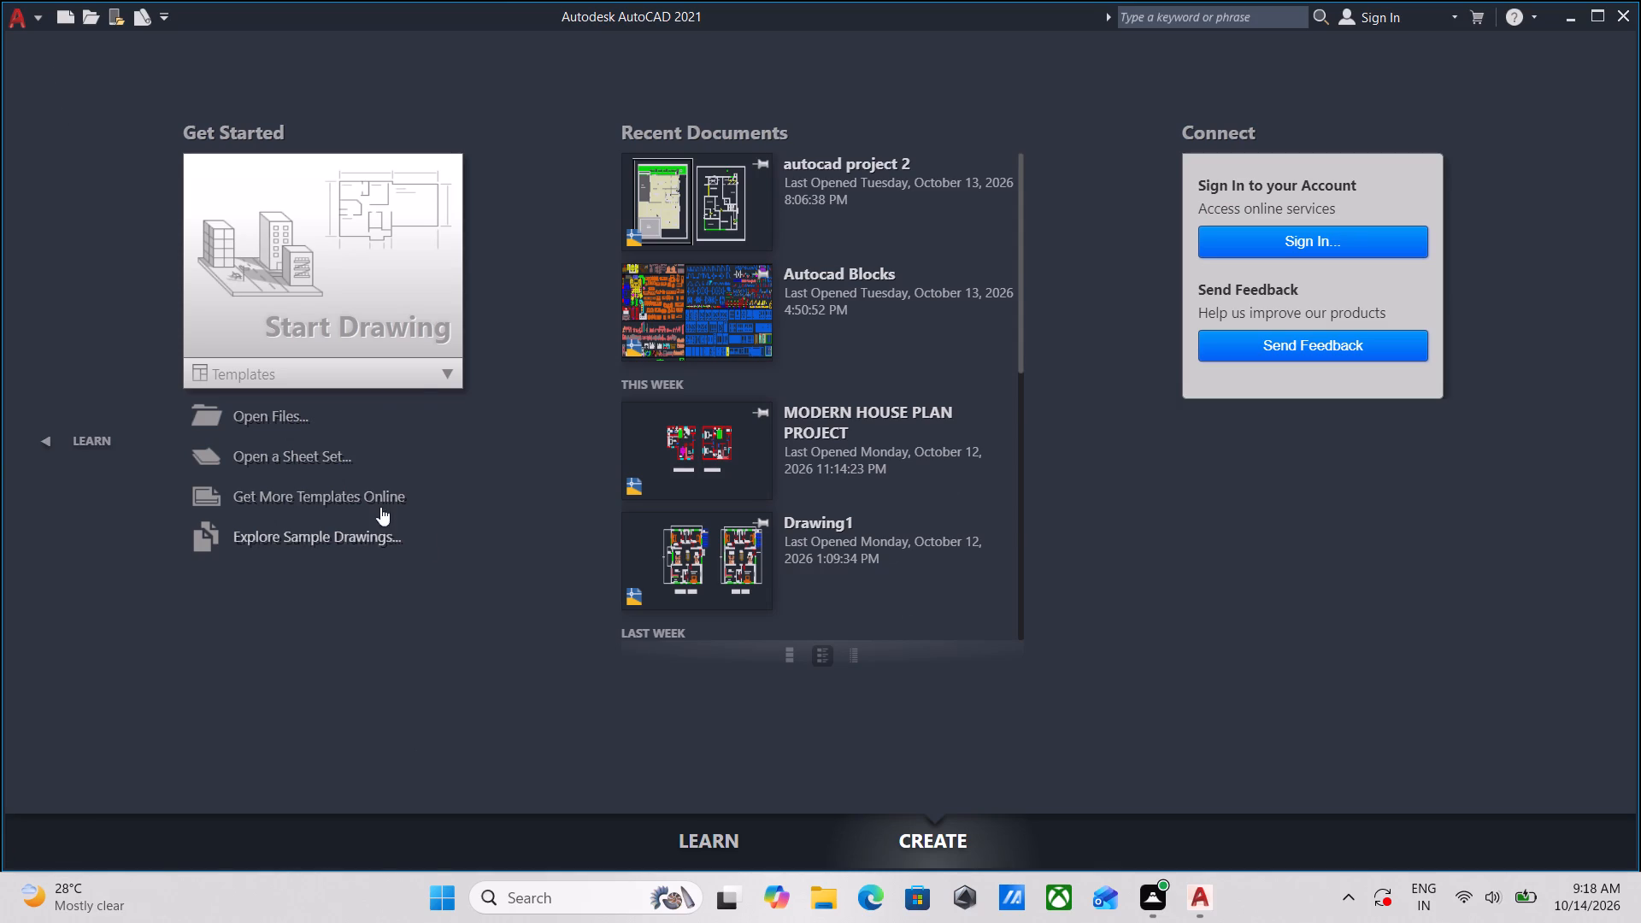
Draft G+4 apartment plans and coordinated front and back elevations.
Start a new blank drawing.
{"action": "double_click", "coordinate": [340, 271]}
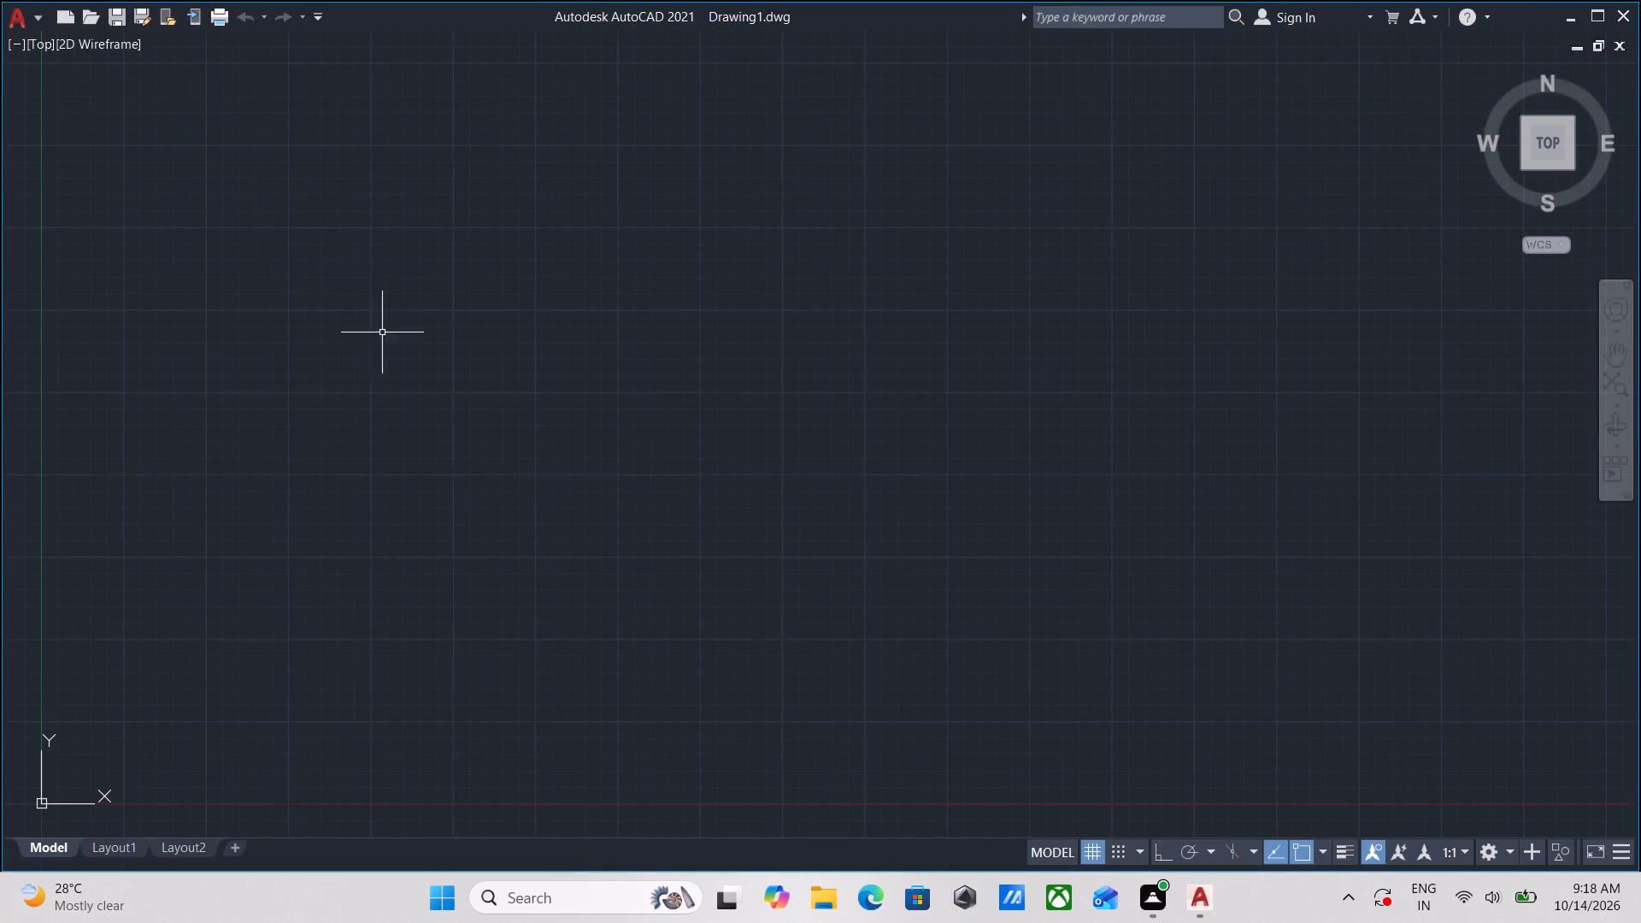
Show the ribbon and the command line in the drawing workspace.
{"action": "scroll", "coordinate": [532, 395], "scroll_direction": "down", "scroll_amount": 3}
{"action": "middle_click_drag", "start_coordinate": [622, 419], "coordinate": [559, 601]}
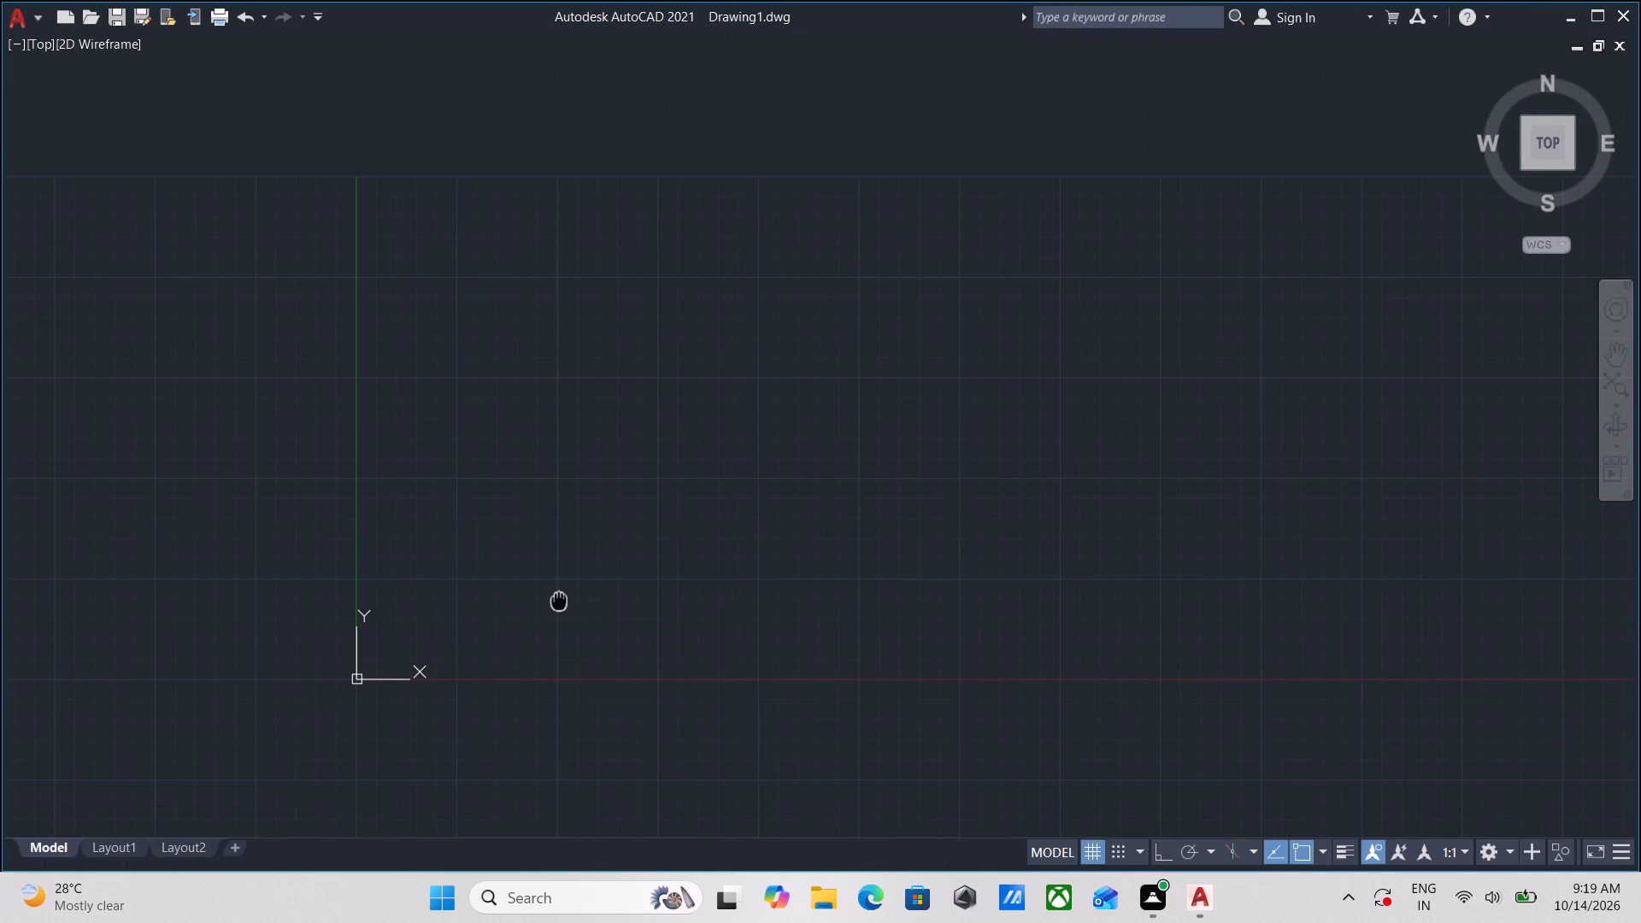
{"action": "type", "text": "ribbo"}
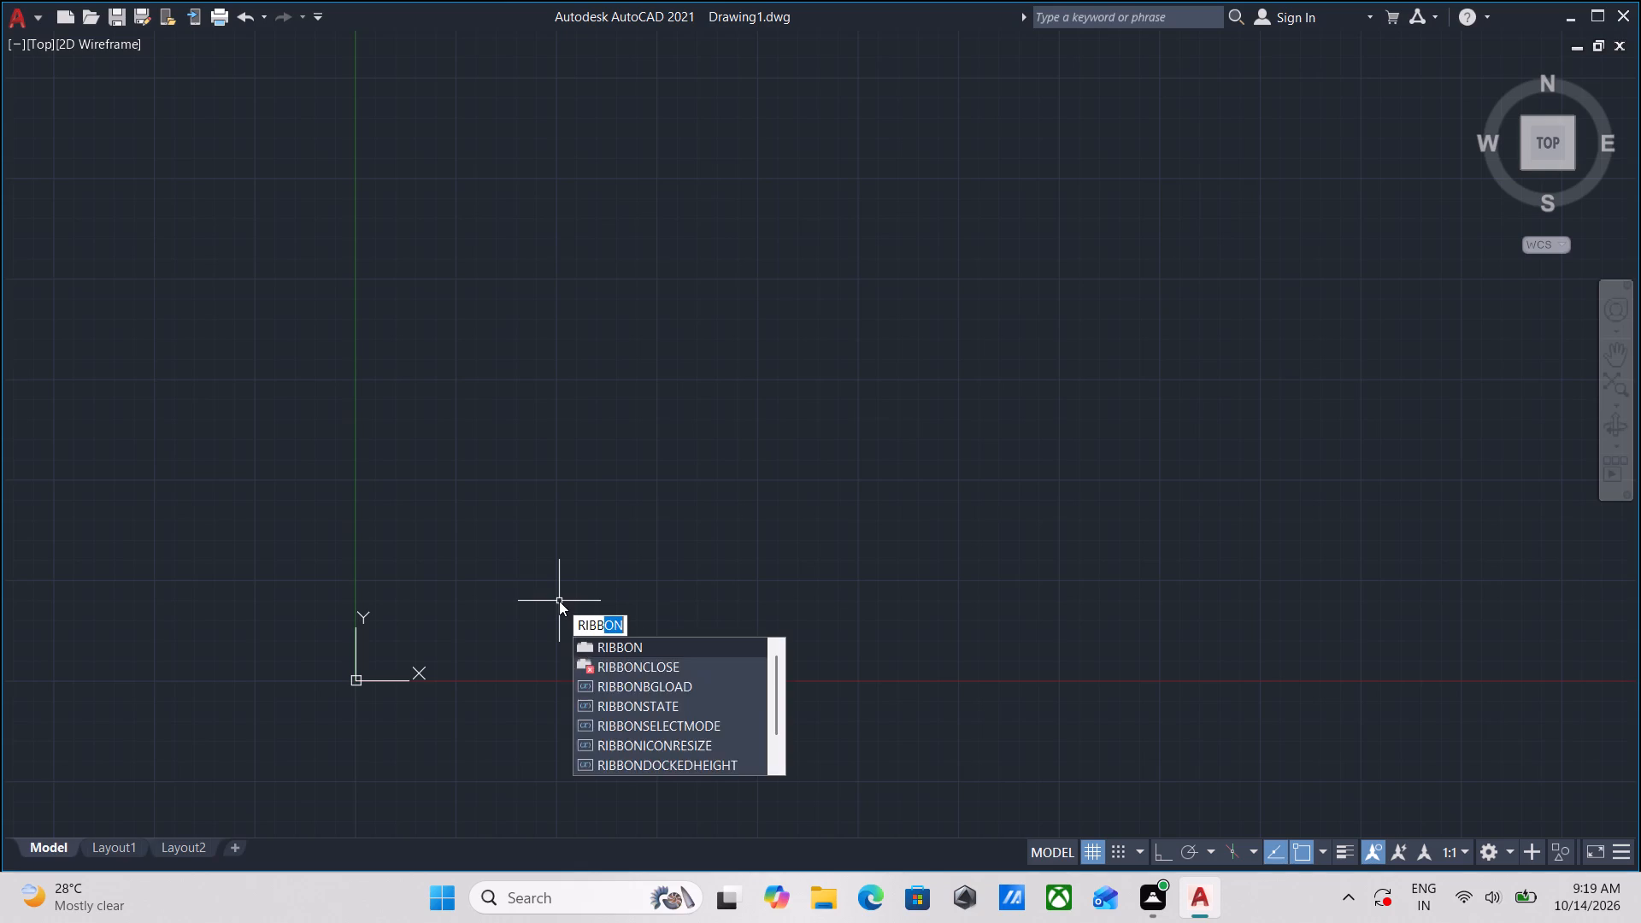
{"action": "key", "text": "n"}
{"action": "key", "text": "Return"}
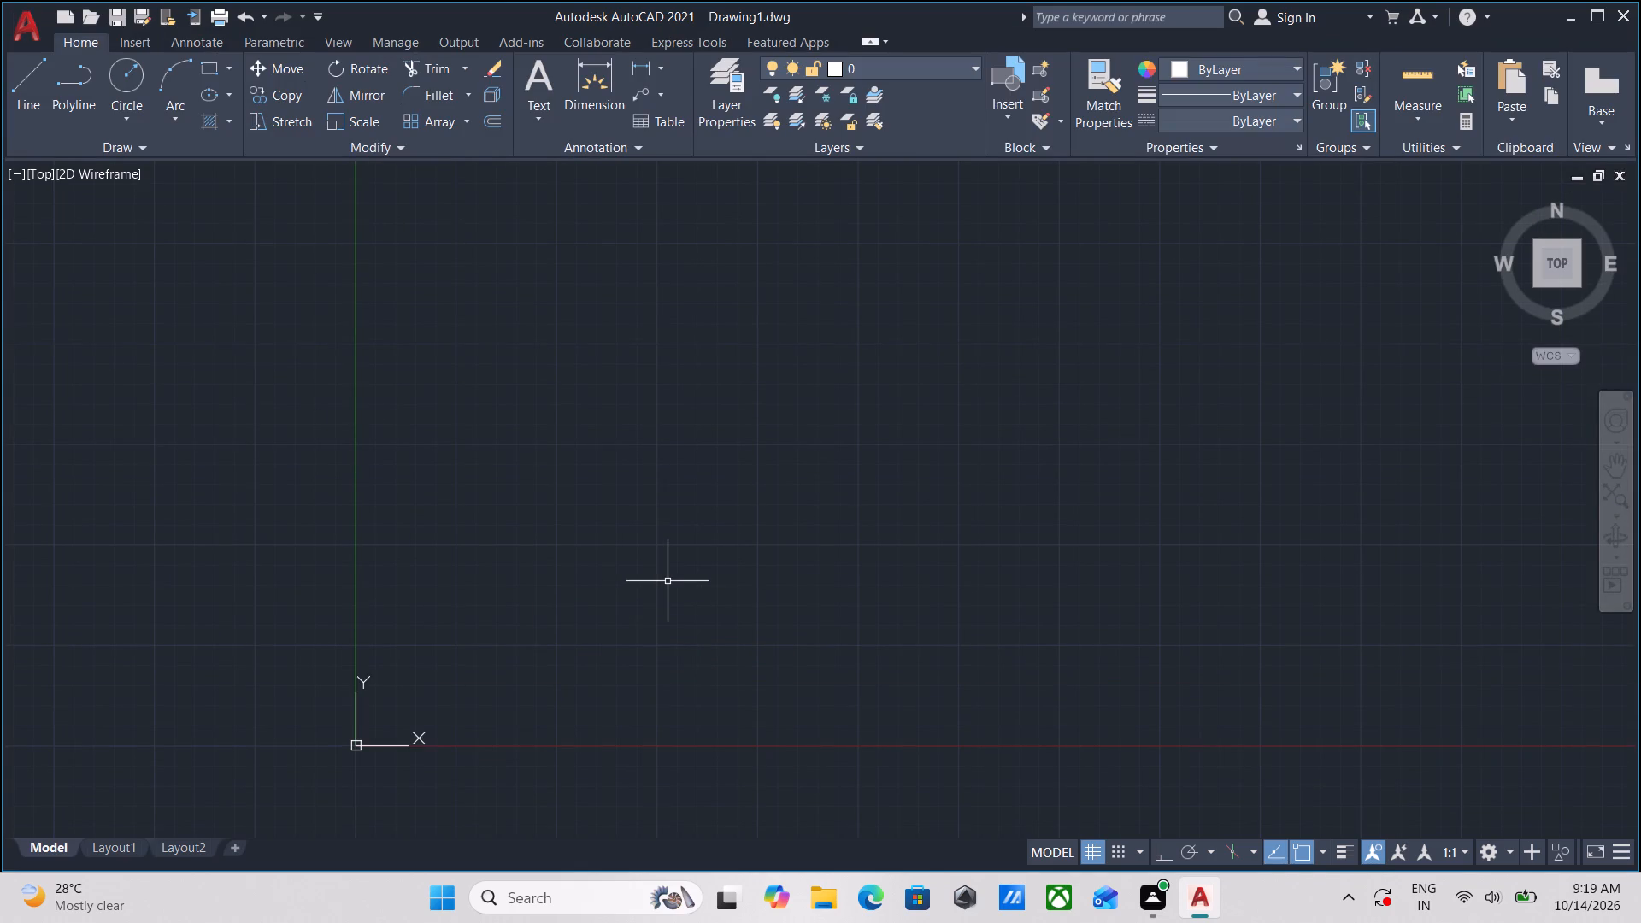
{"action": "key", "text": "ctrl+9"}
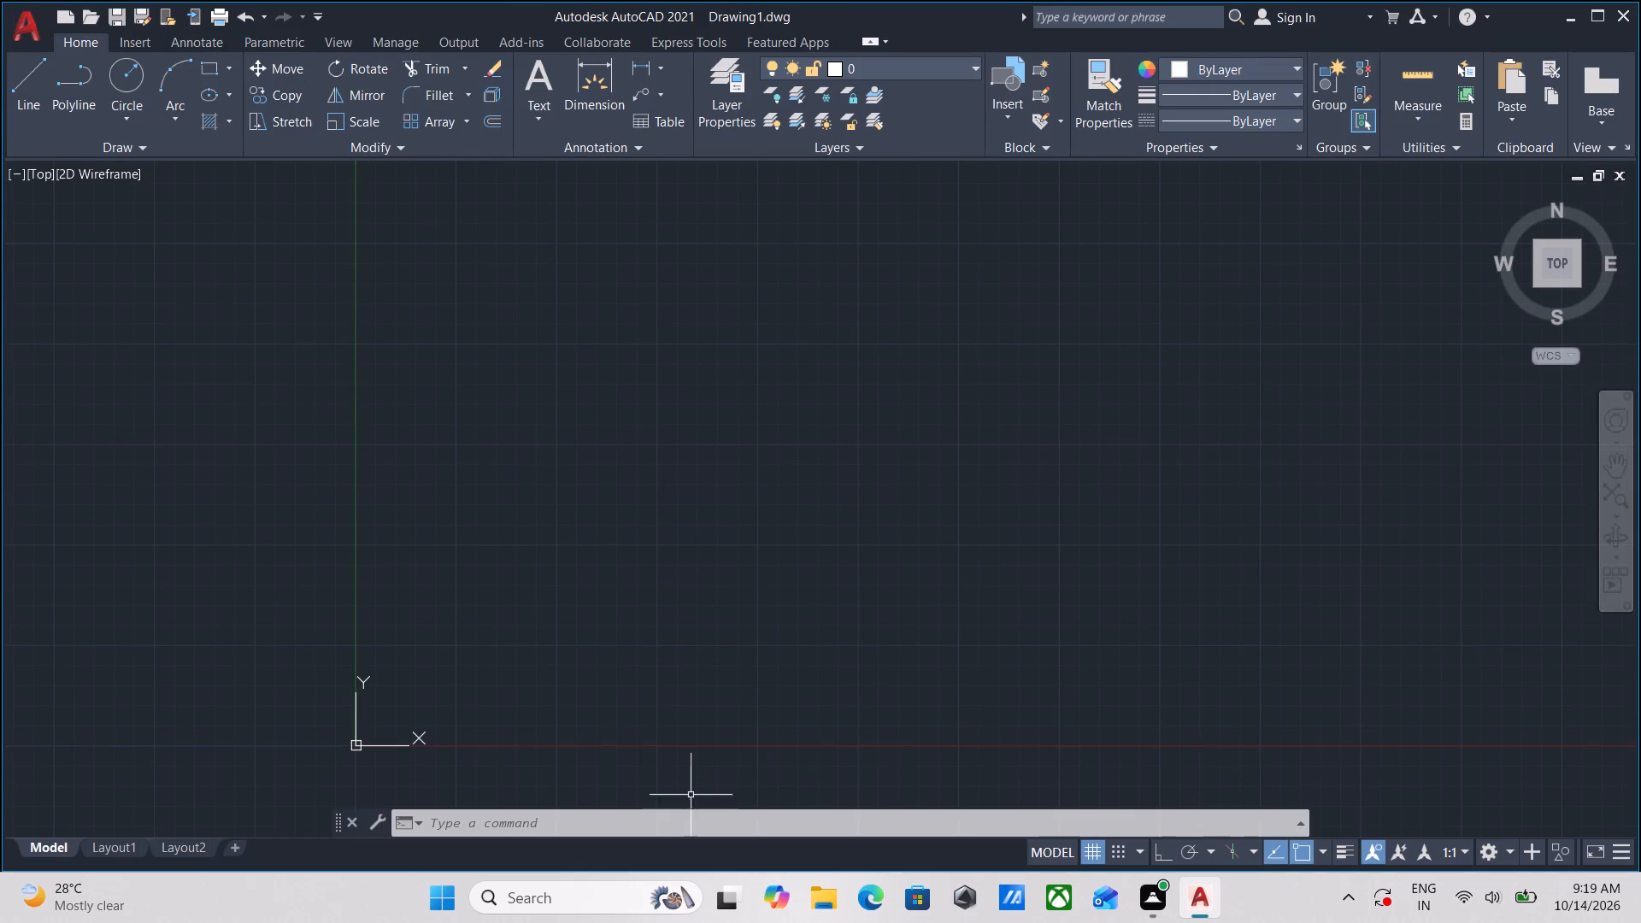
Create a new layer named walls in the Layer Properties Manager and set its colour to red.
{"action": "left_click", "coordinate": [873, 72]}
{"action": "left_click", "coordinate": [929, 70]}
{"action": "left_click", "coordinate": [726, 88]}
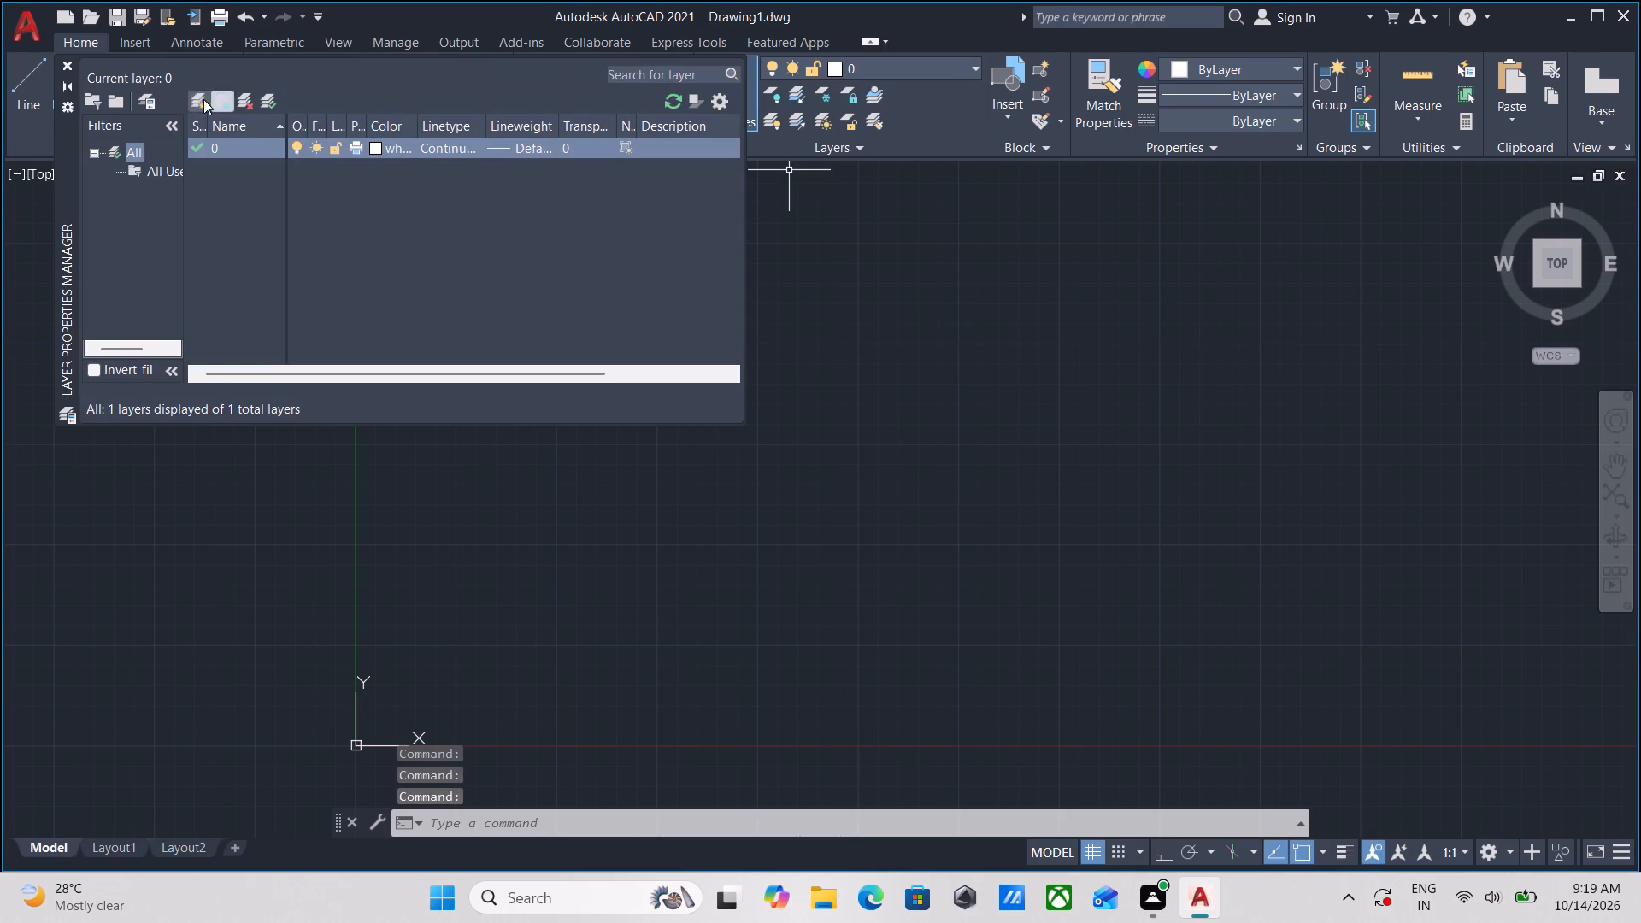
{"action": "left_click", "coordinate": [202, 97]}
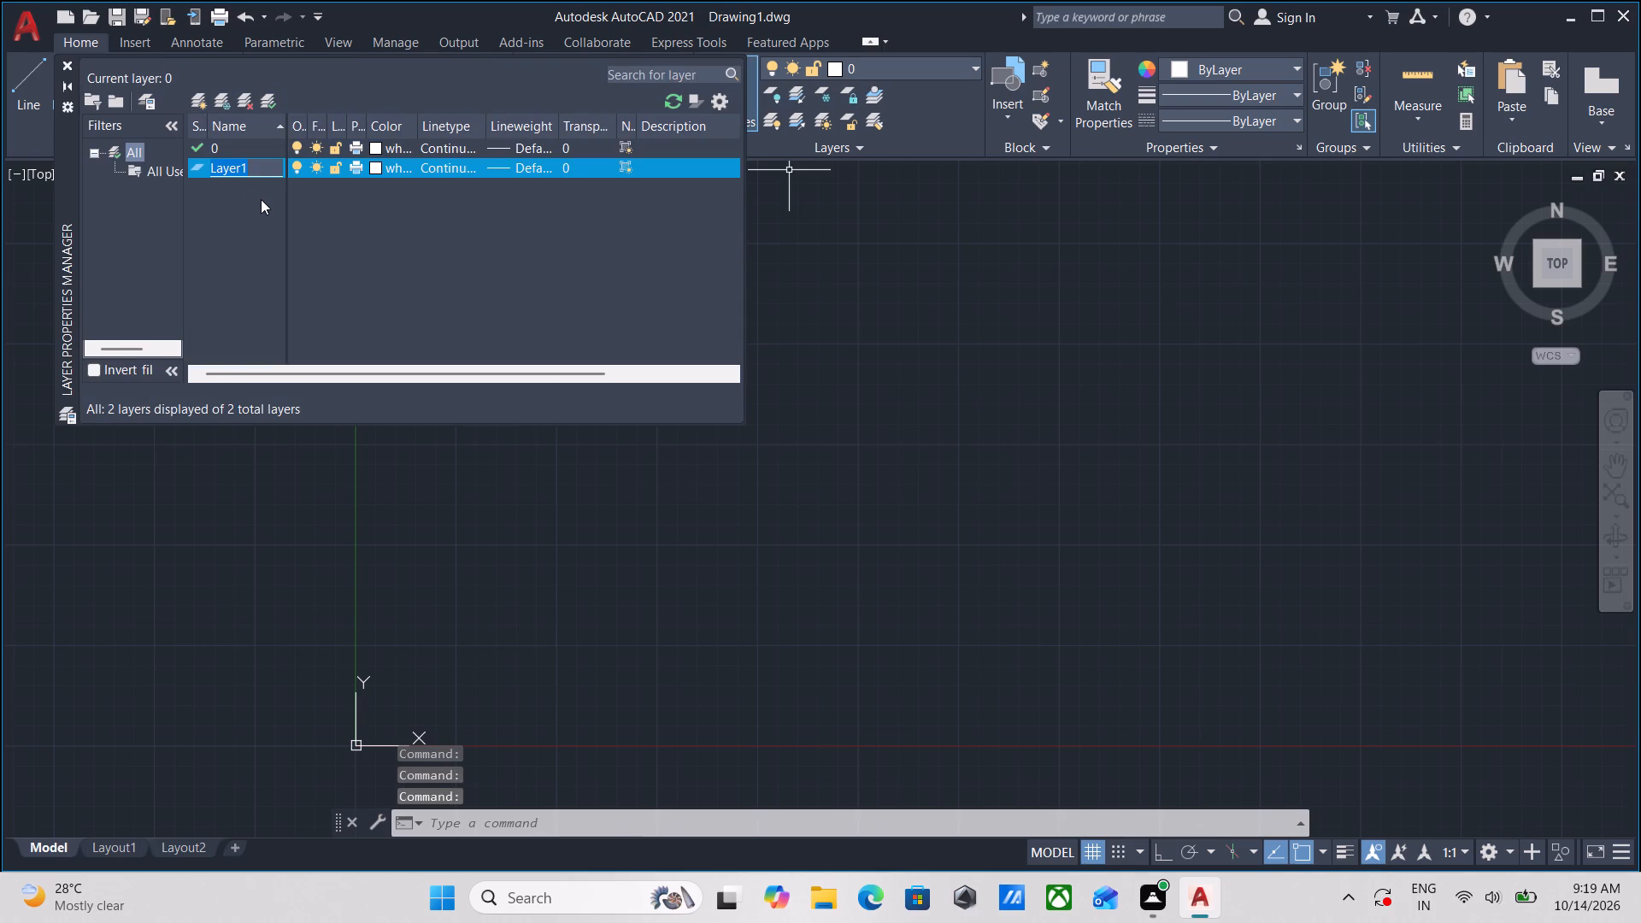
{"action": "key", "text": "BackSpace"}
{"action": "type", "text": "wall"}
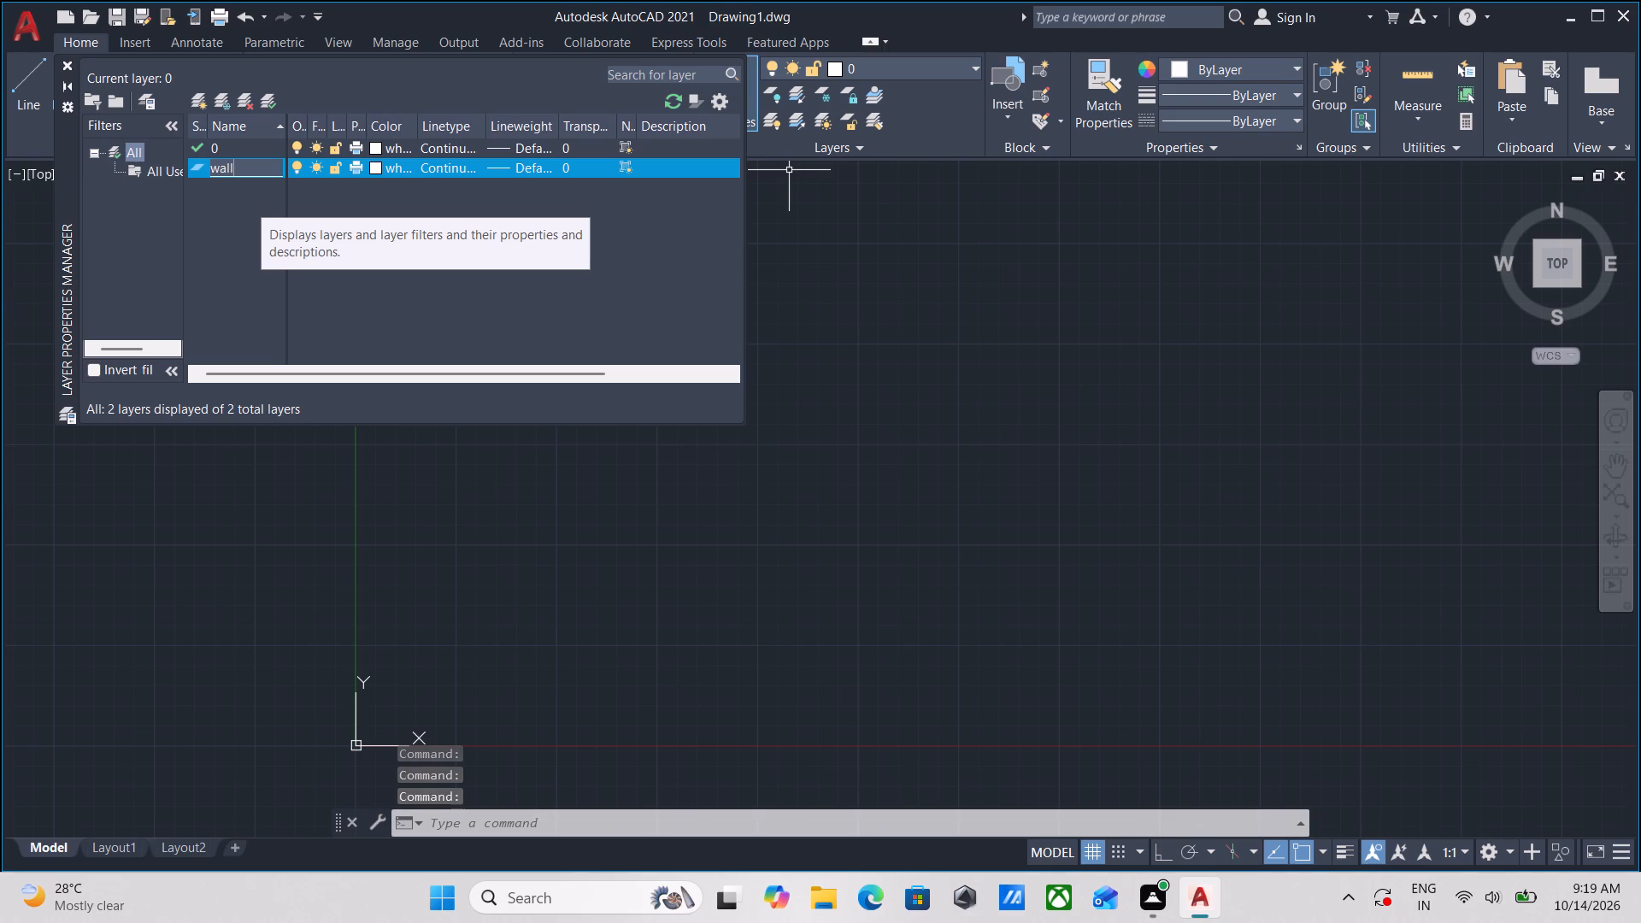
{"action": "key", "text": "s"}
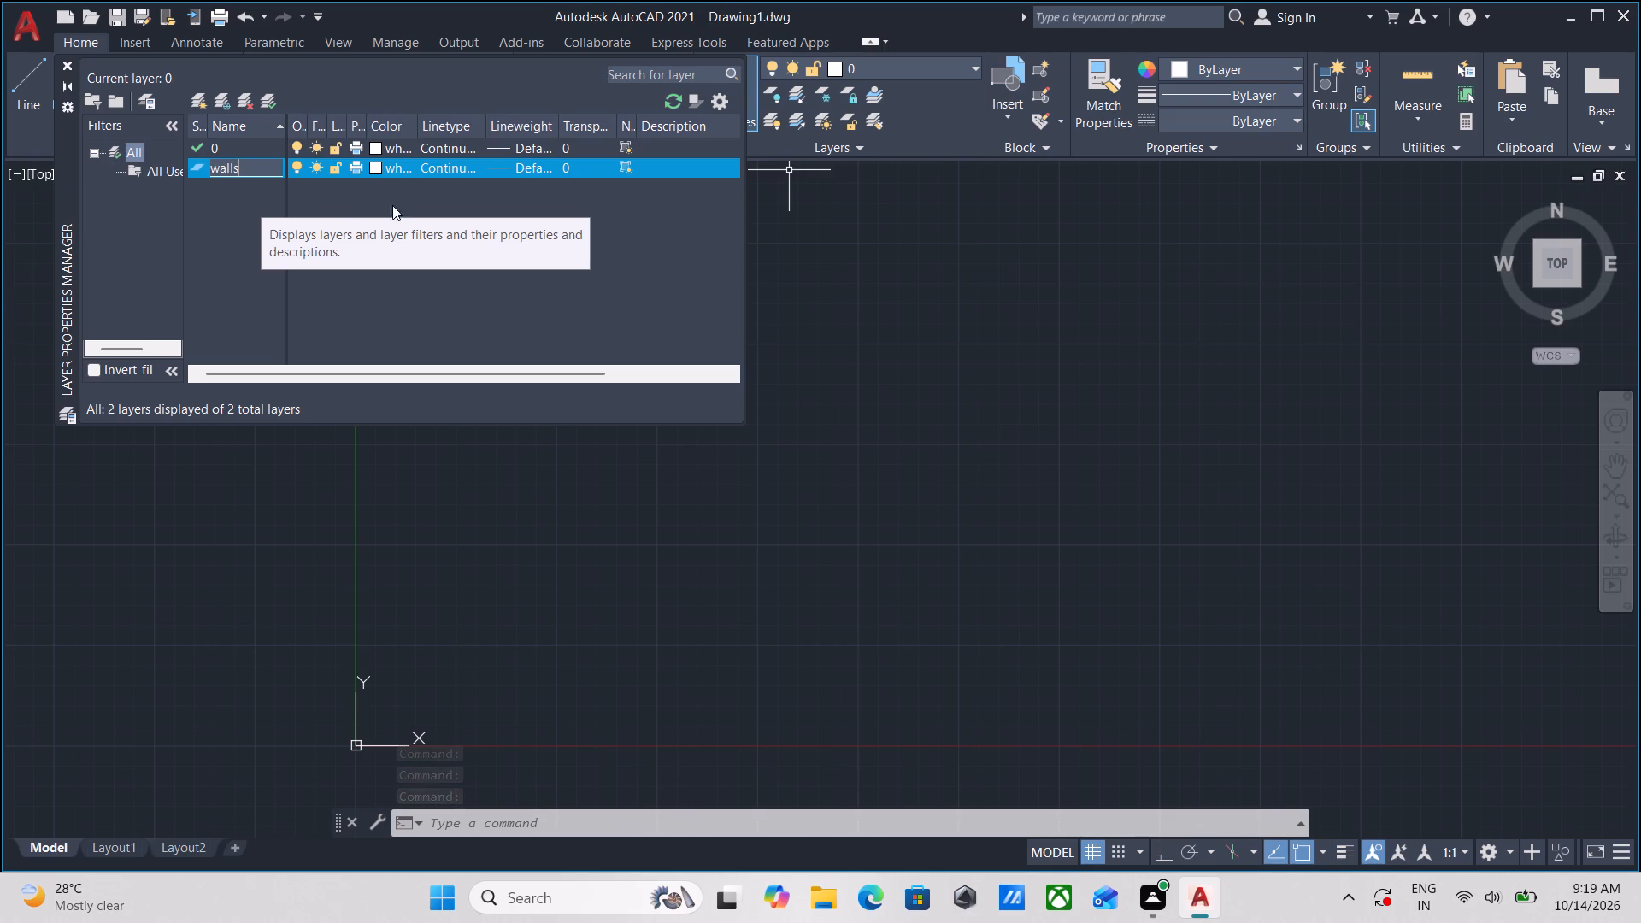
{"action": "left_click", "coordinate": [373, 164]}
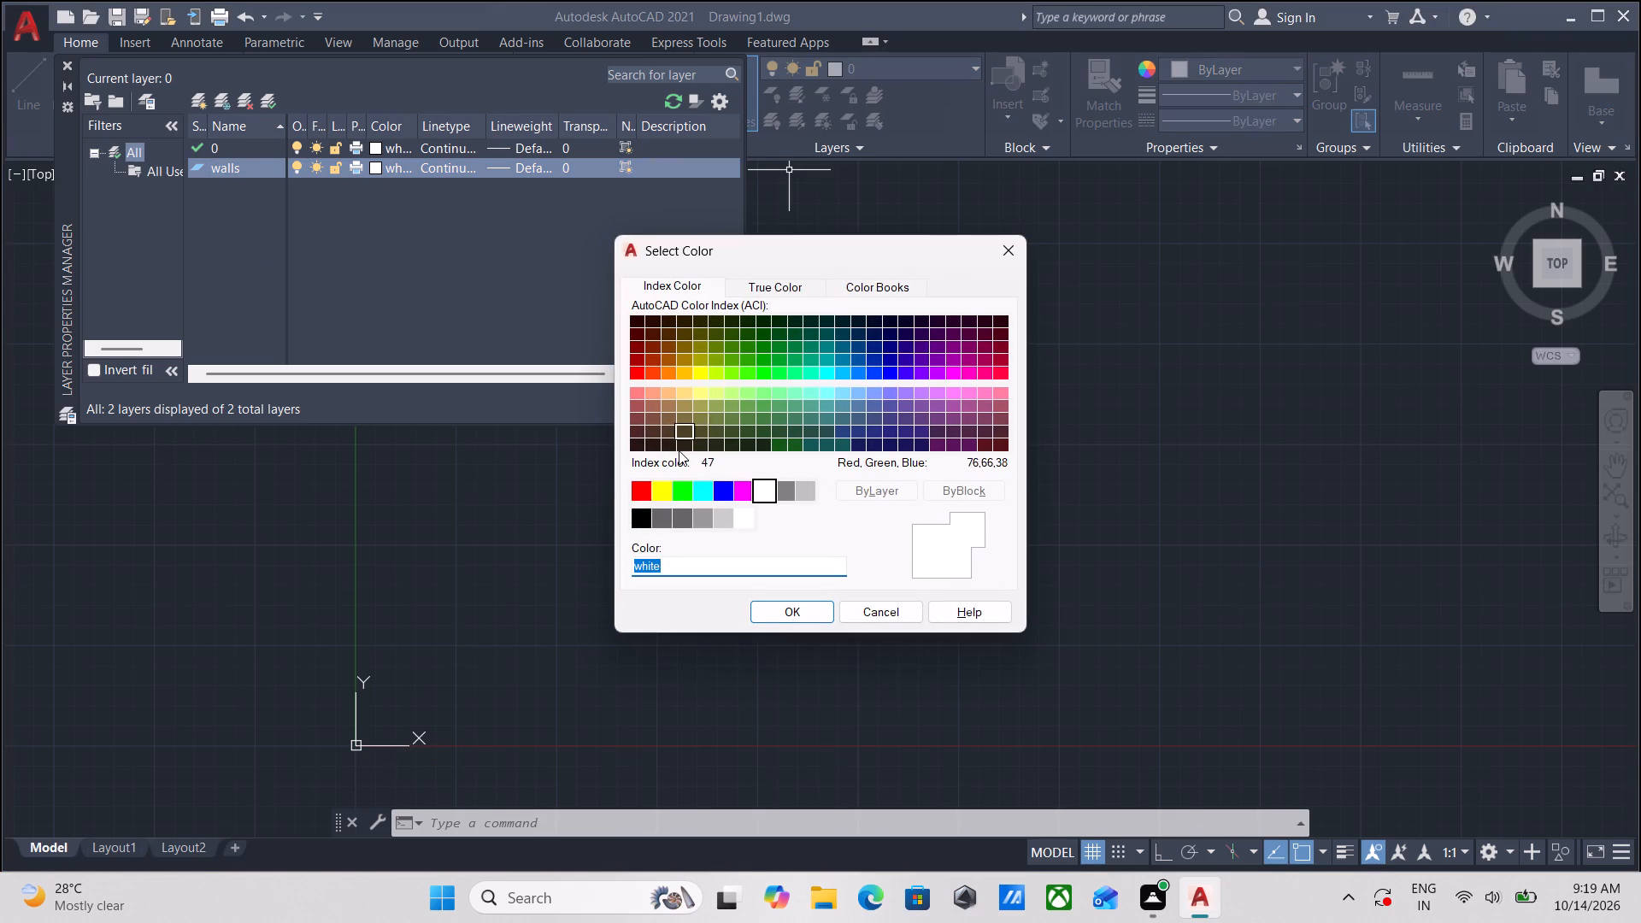
{"action": "left_click", "coordinate": [638, 494]}
{"action": "left_click", "coordinate": [773, 613]}
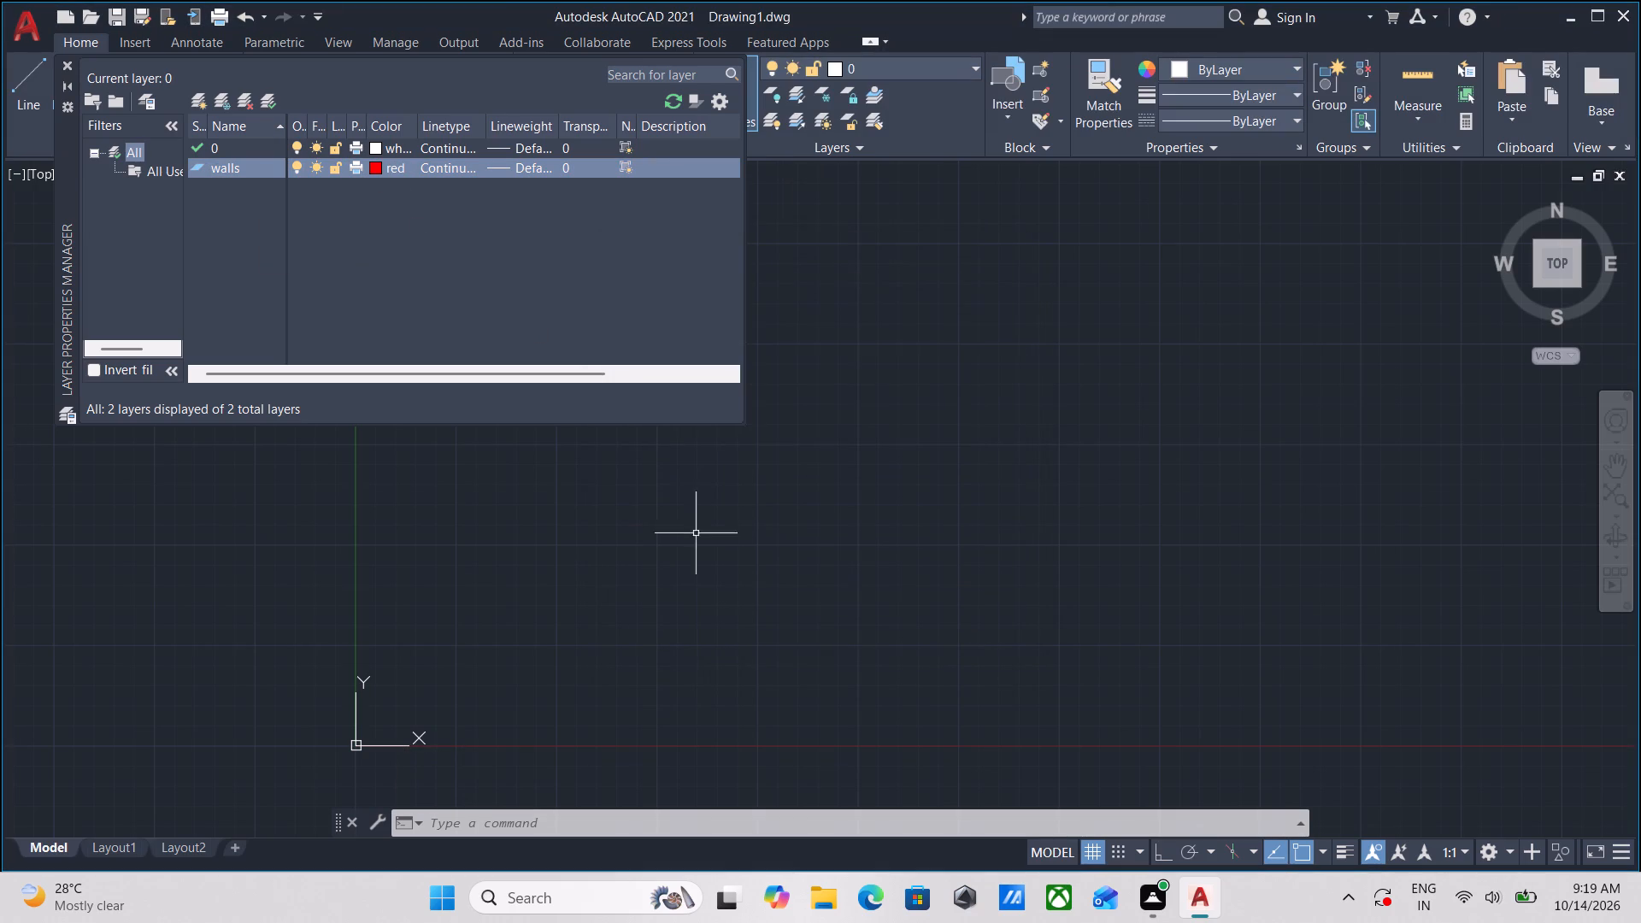
Add a layer named windows and set its colour to green.
{"action": "left_click", "coordinate": [193, 97]}
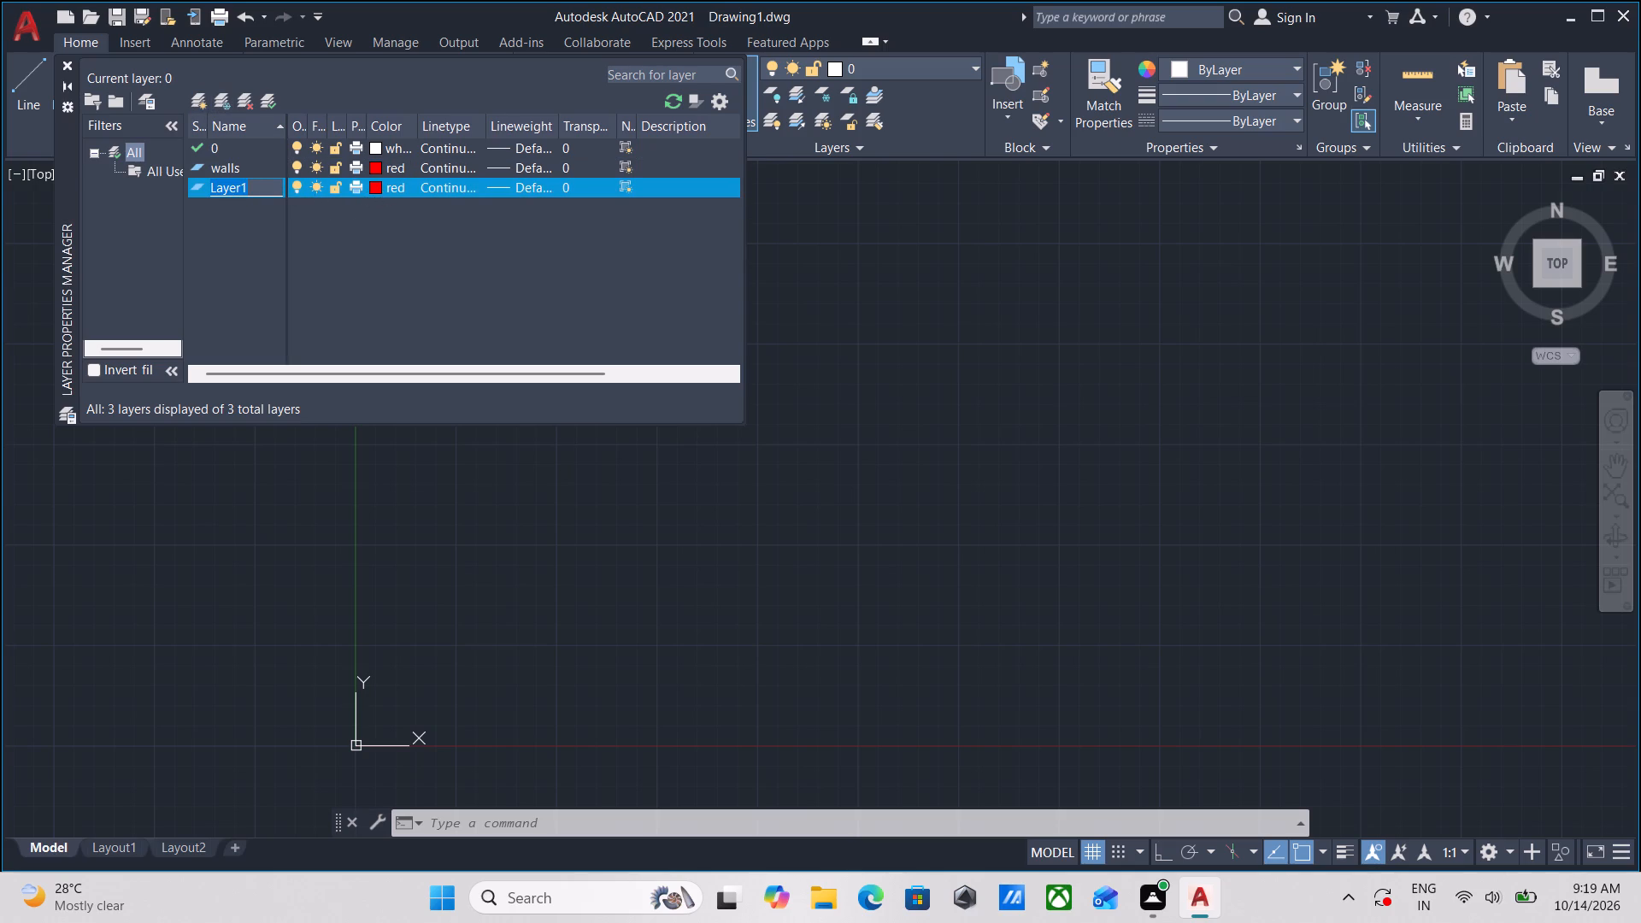
{"action": "key", "text": "BackSpace"}
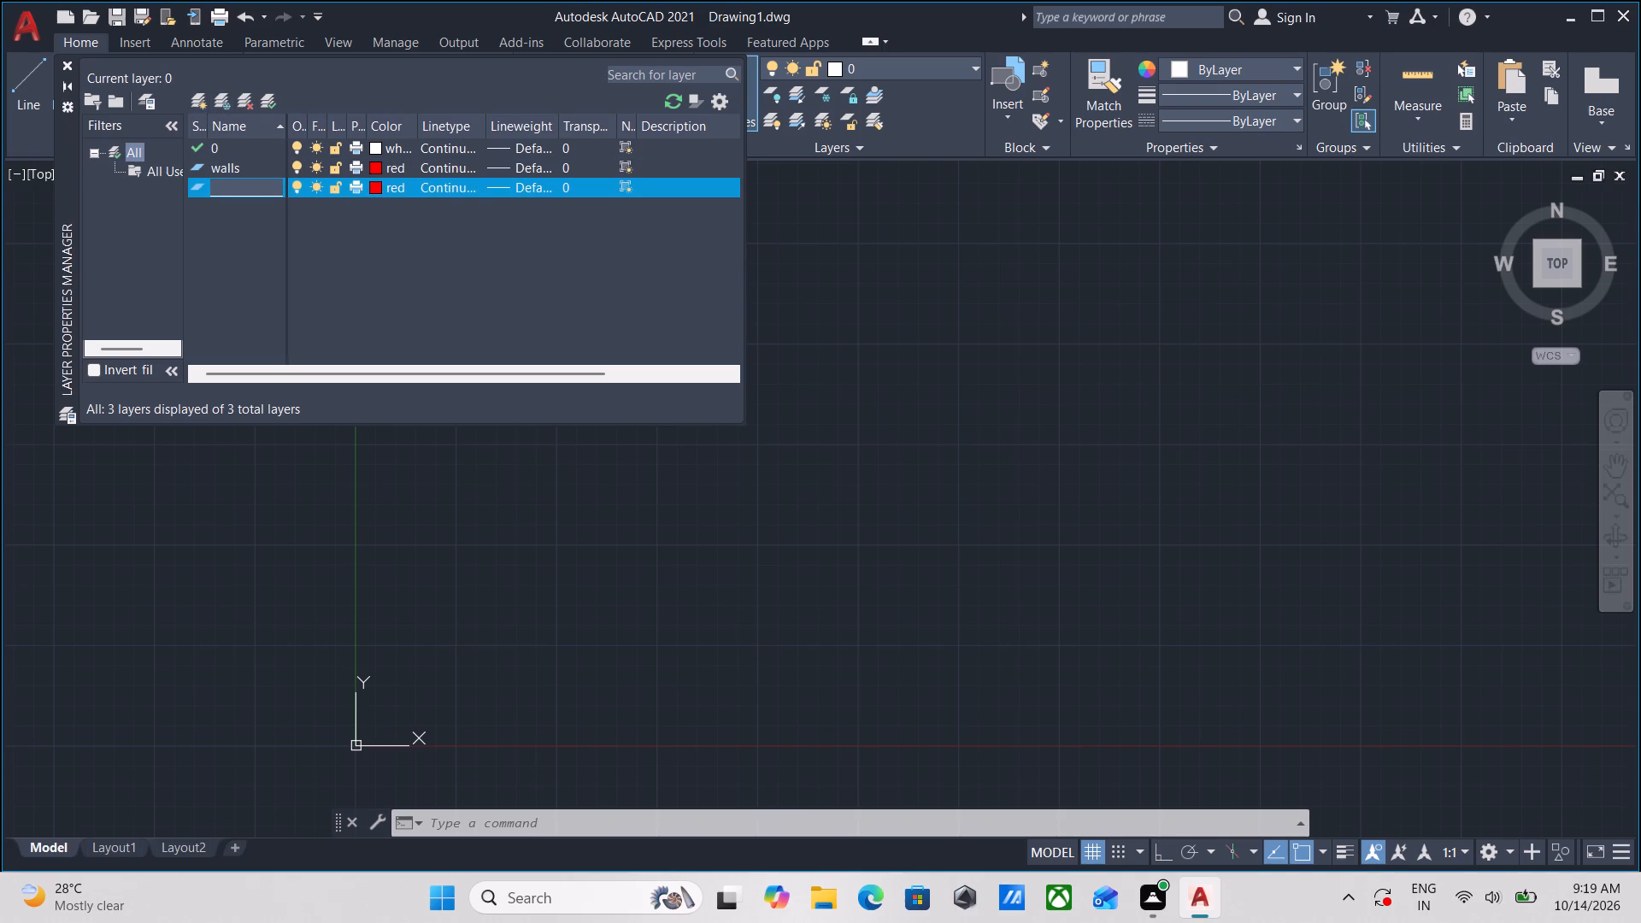
{"action": "type", "text": "windows"}
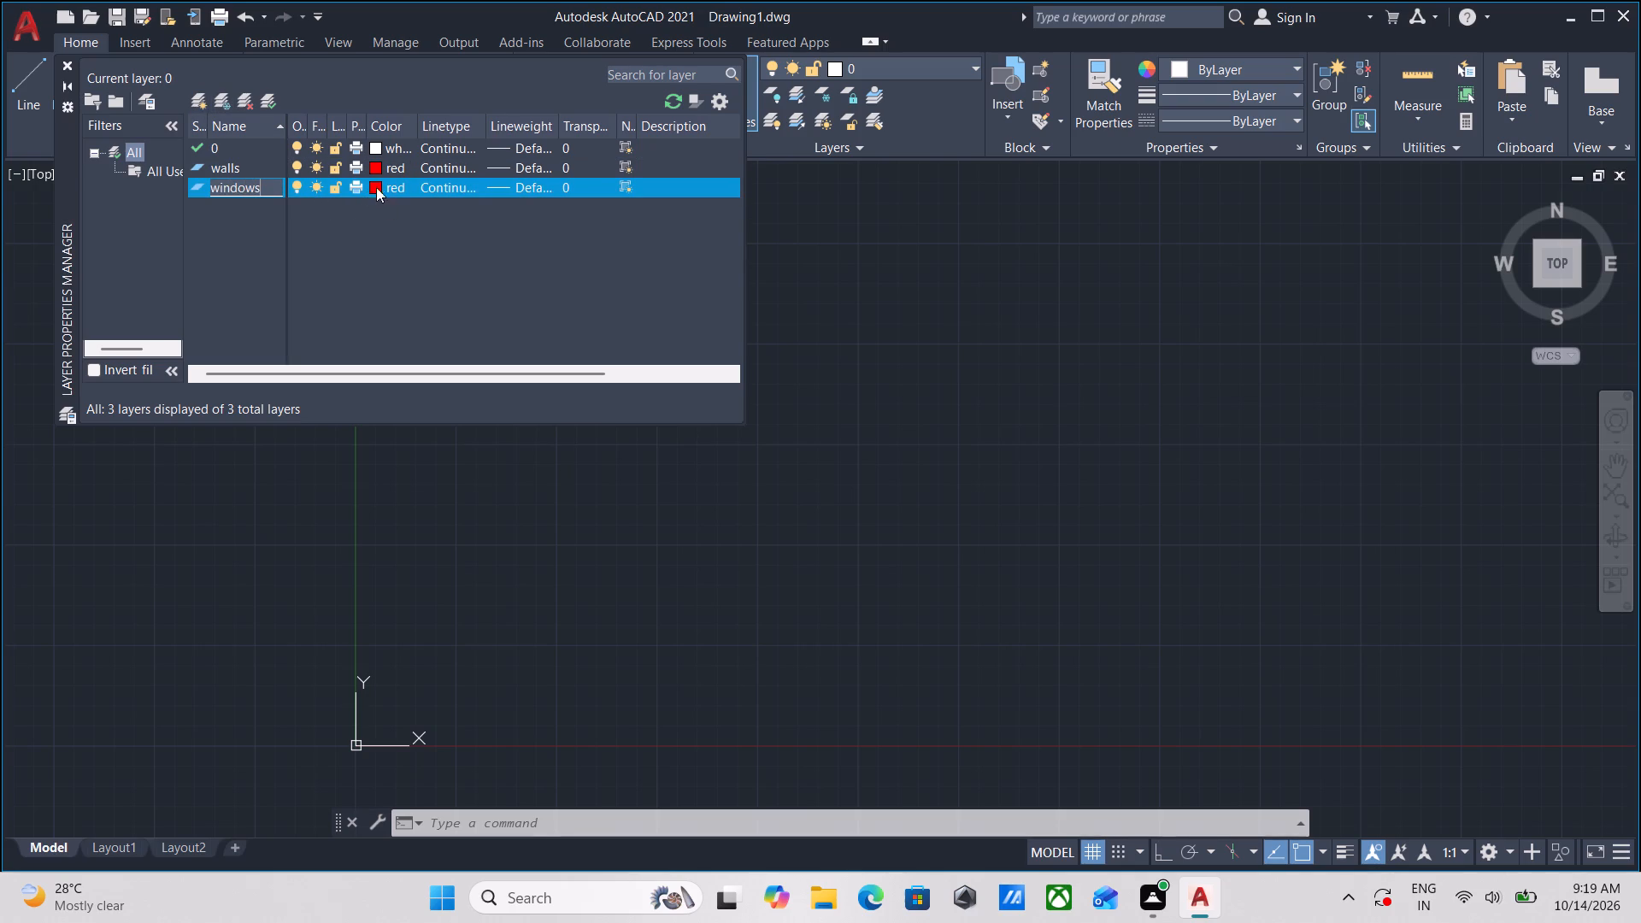
{"action": "left_click", "coordinate": [374, 183]}
{"action": "left_click", "coordinate": [685, 491]}
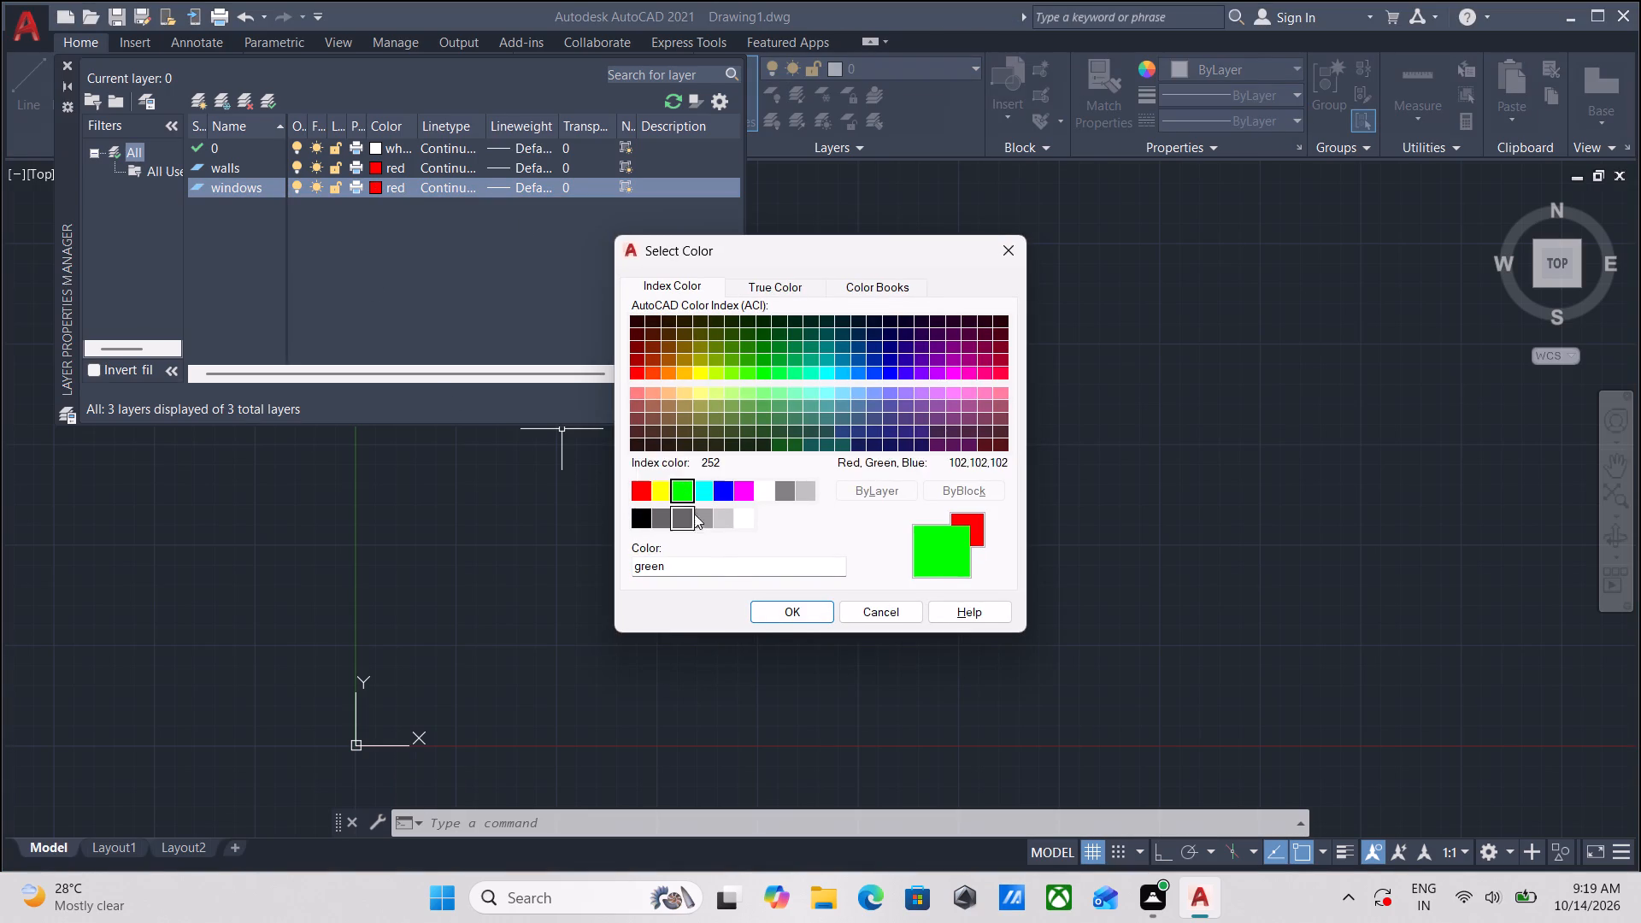
{"action": "left_click", "coordinate": [785, 616]}
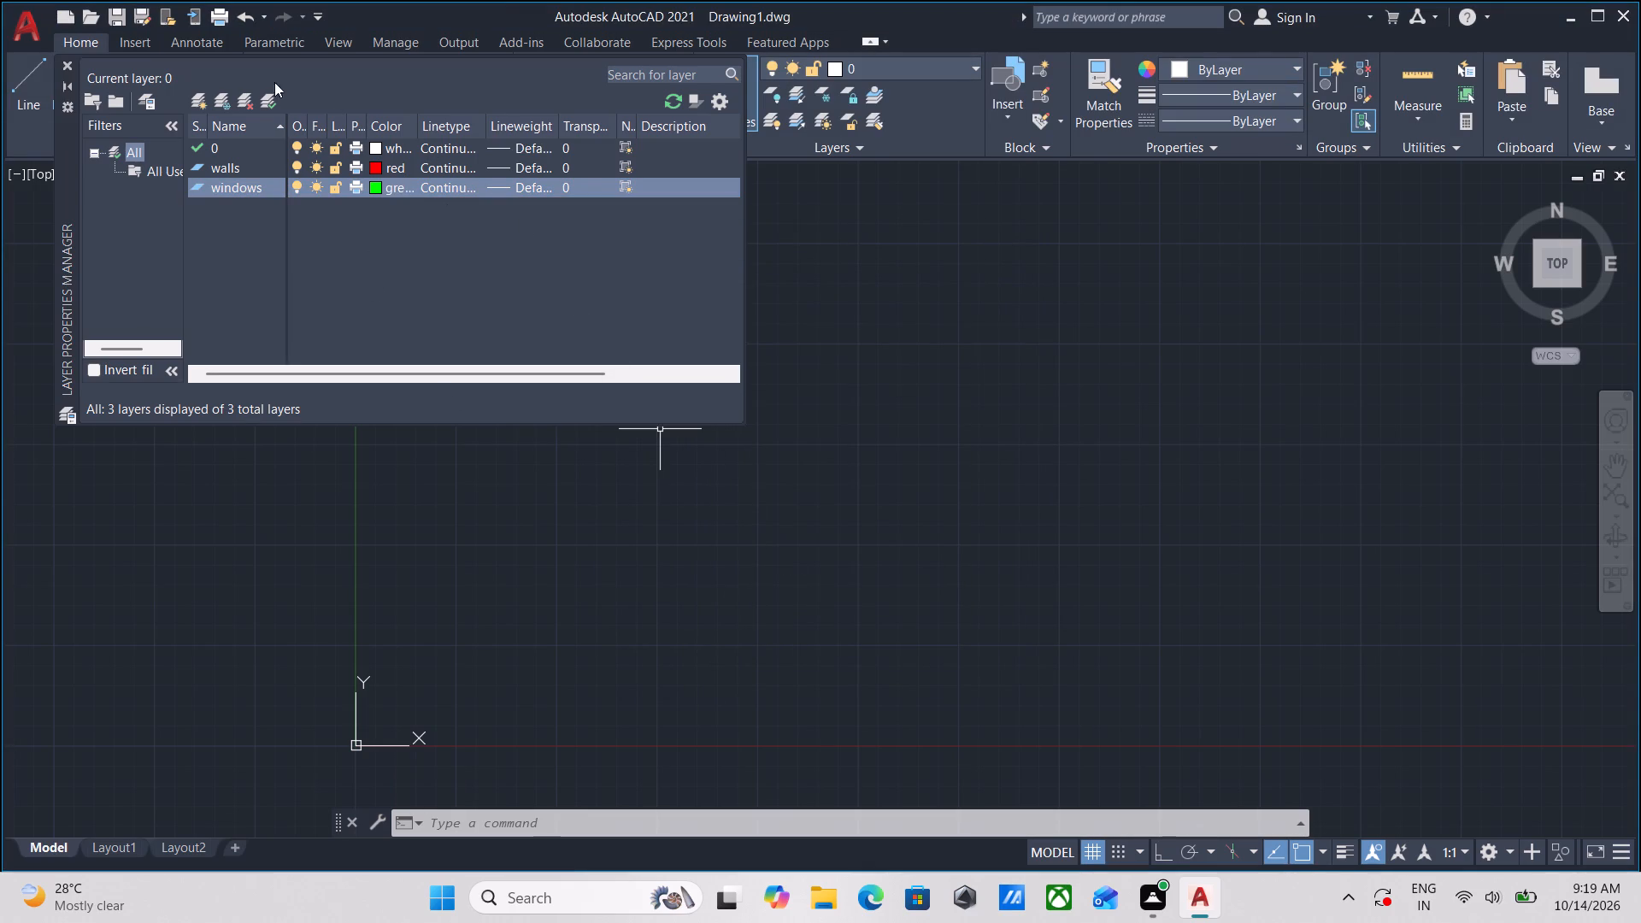
Add a layer named doors and set its colour to yellow.
{"action": "left_click", "coordinate": [204, 98]}
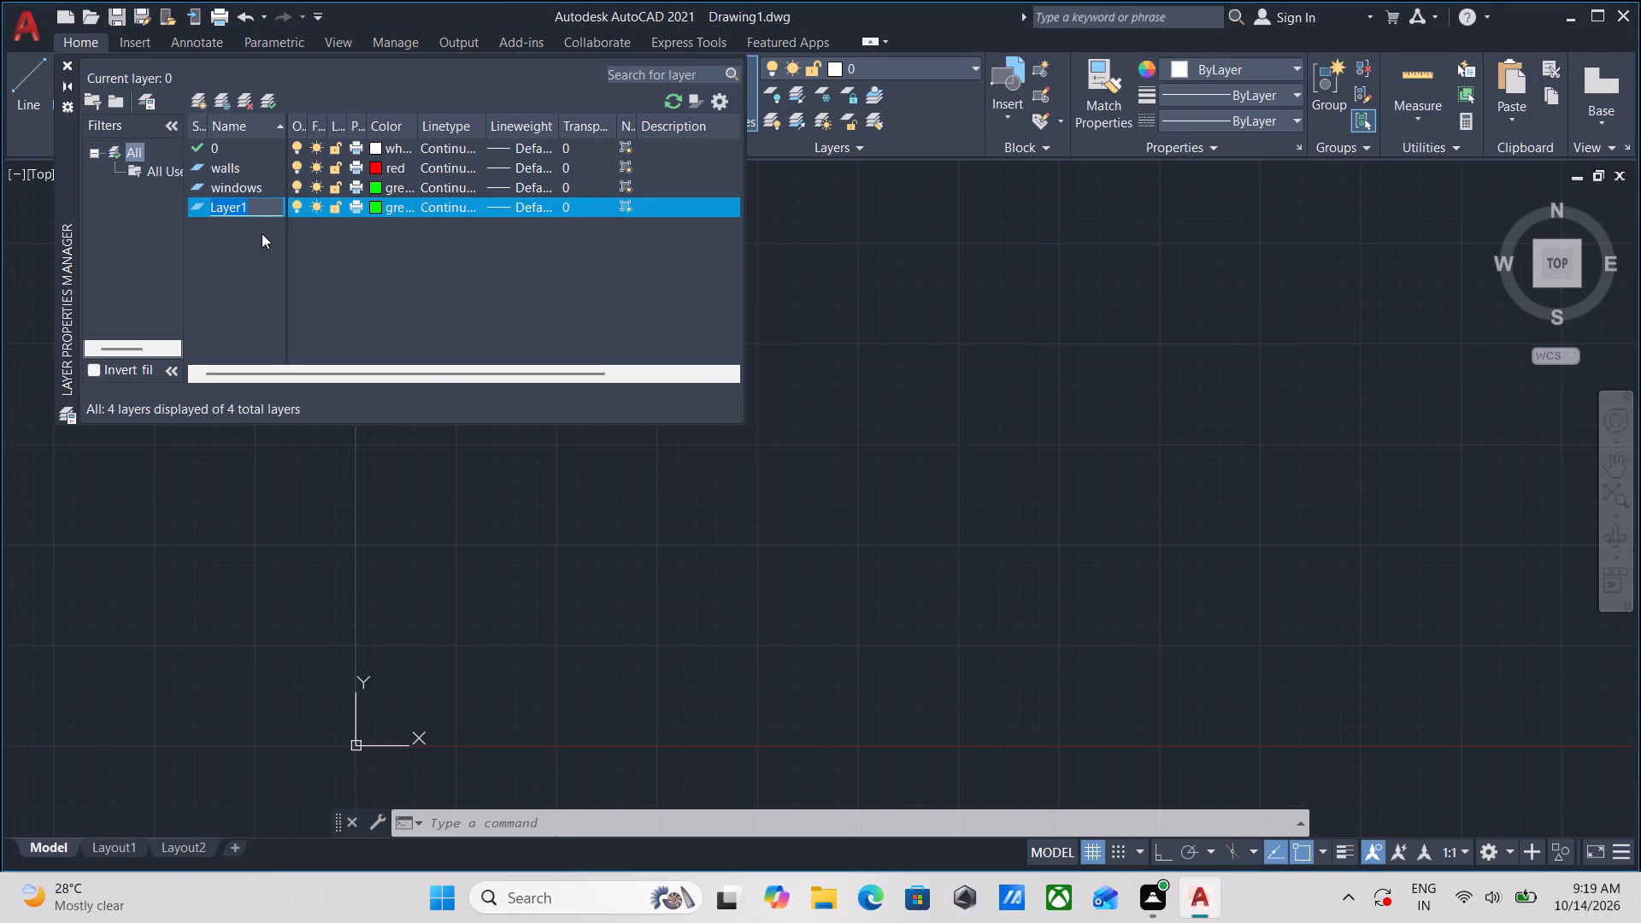
{"action": "key", "text": "BackSpace"}
{"action": "type", "text": "doors"}
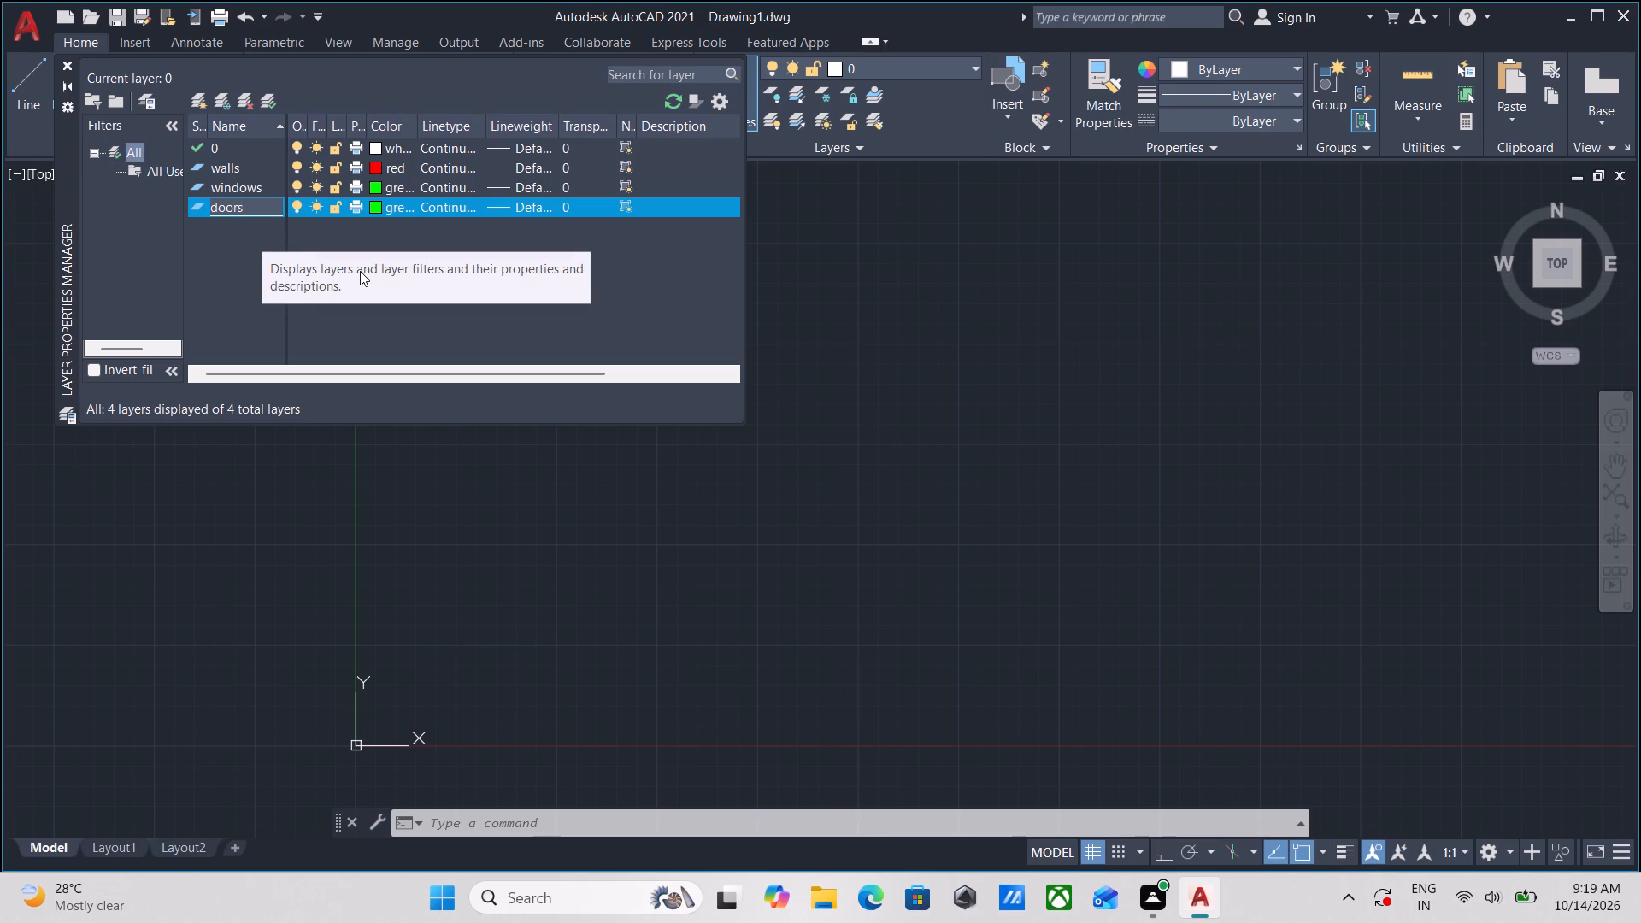
{"action": "key", "text": "BackSpace"}
{"action": "key", "text": "BackSpace"}
{"action": "key", "text": "BackSpace"}
{"action": "key", "text": "BackSpace"}
{"action": "key", "text": "BackSpace"}
{"action": "type", "text": "door"}
{"action": "key", "text": "s"}
{"action": "left_click", "coordinate": [375, 205]}
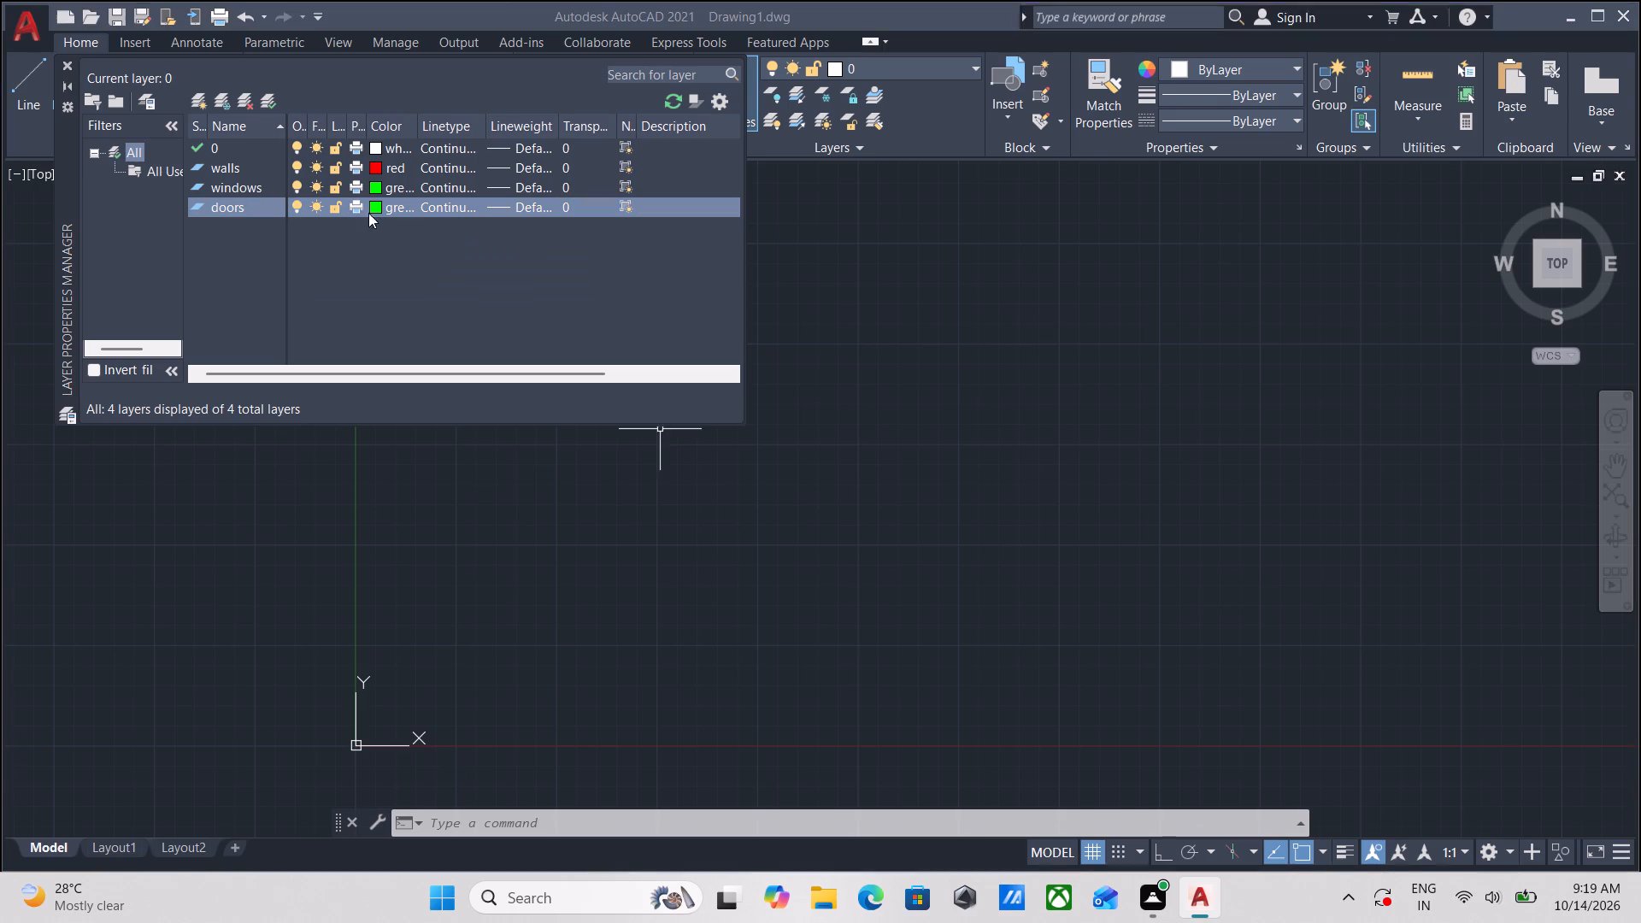
{"action": "left_click", "coordinate": [661, 497]}
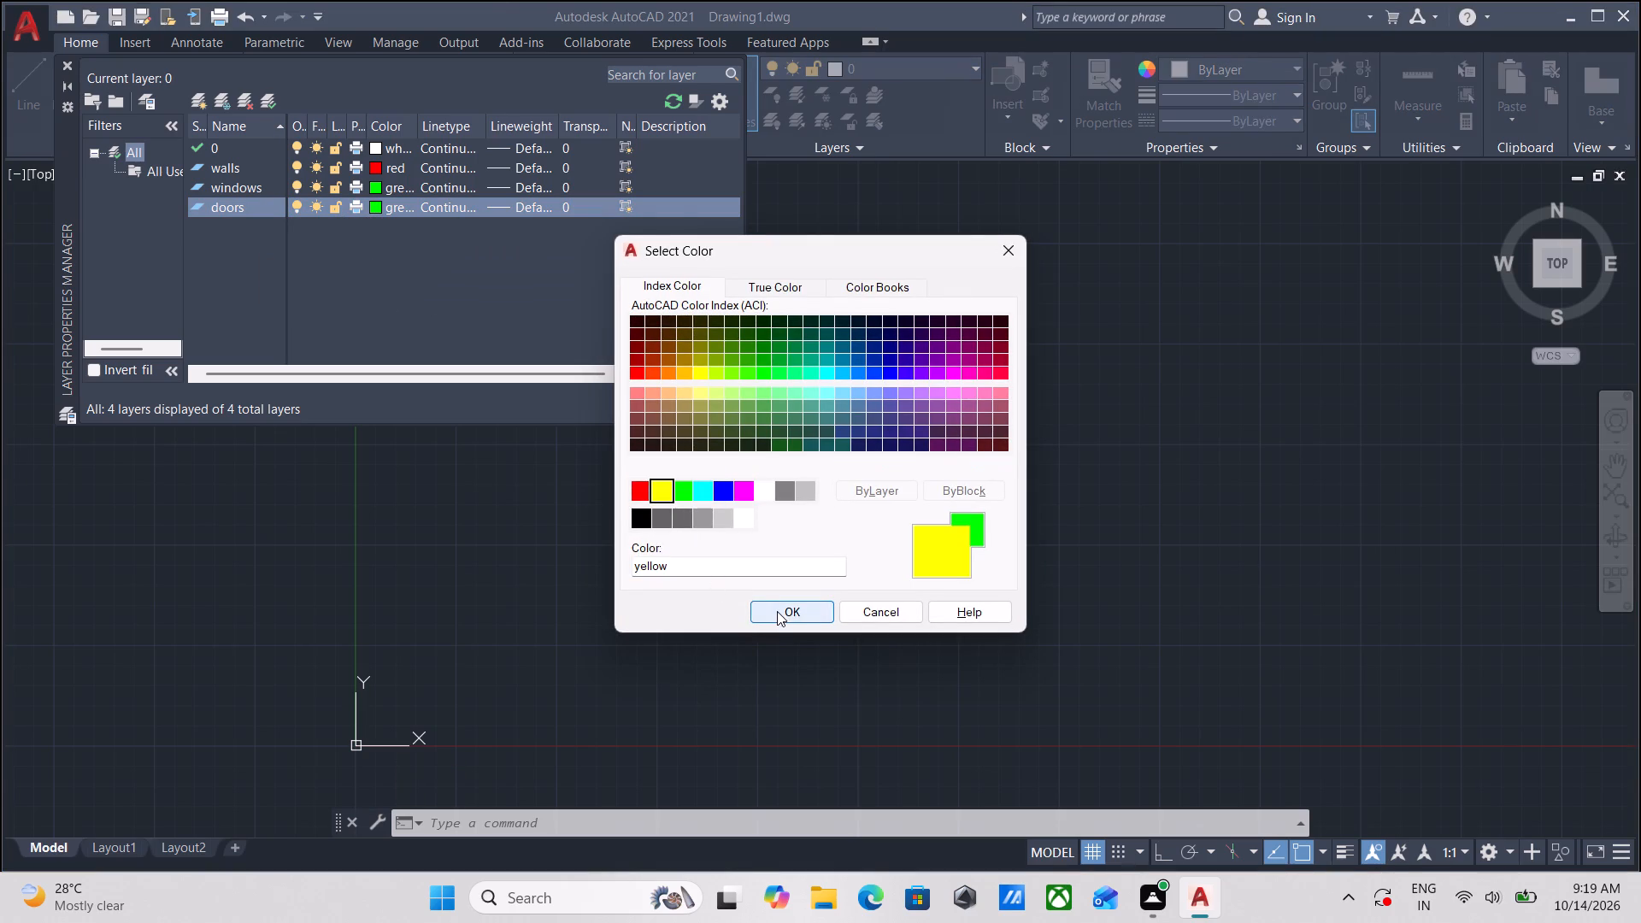
{"action": "left_click", "coordinate": [777, 611]}
Add a layer named stairs and set its colour to magenta, index colour 210.
{"action": "left_click", "coordinate": [205, 92]}
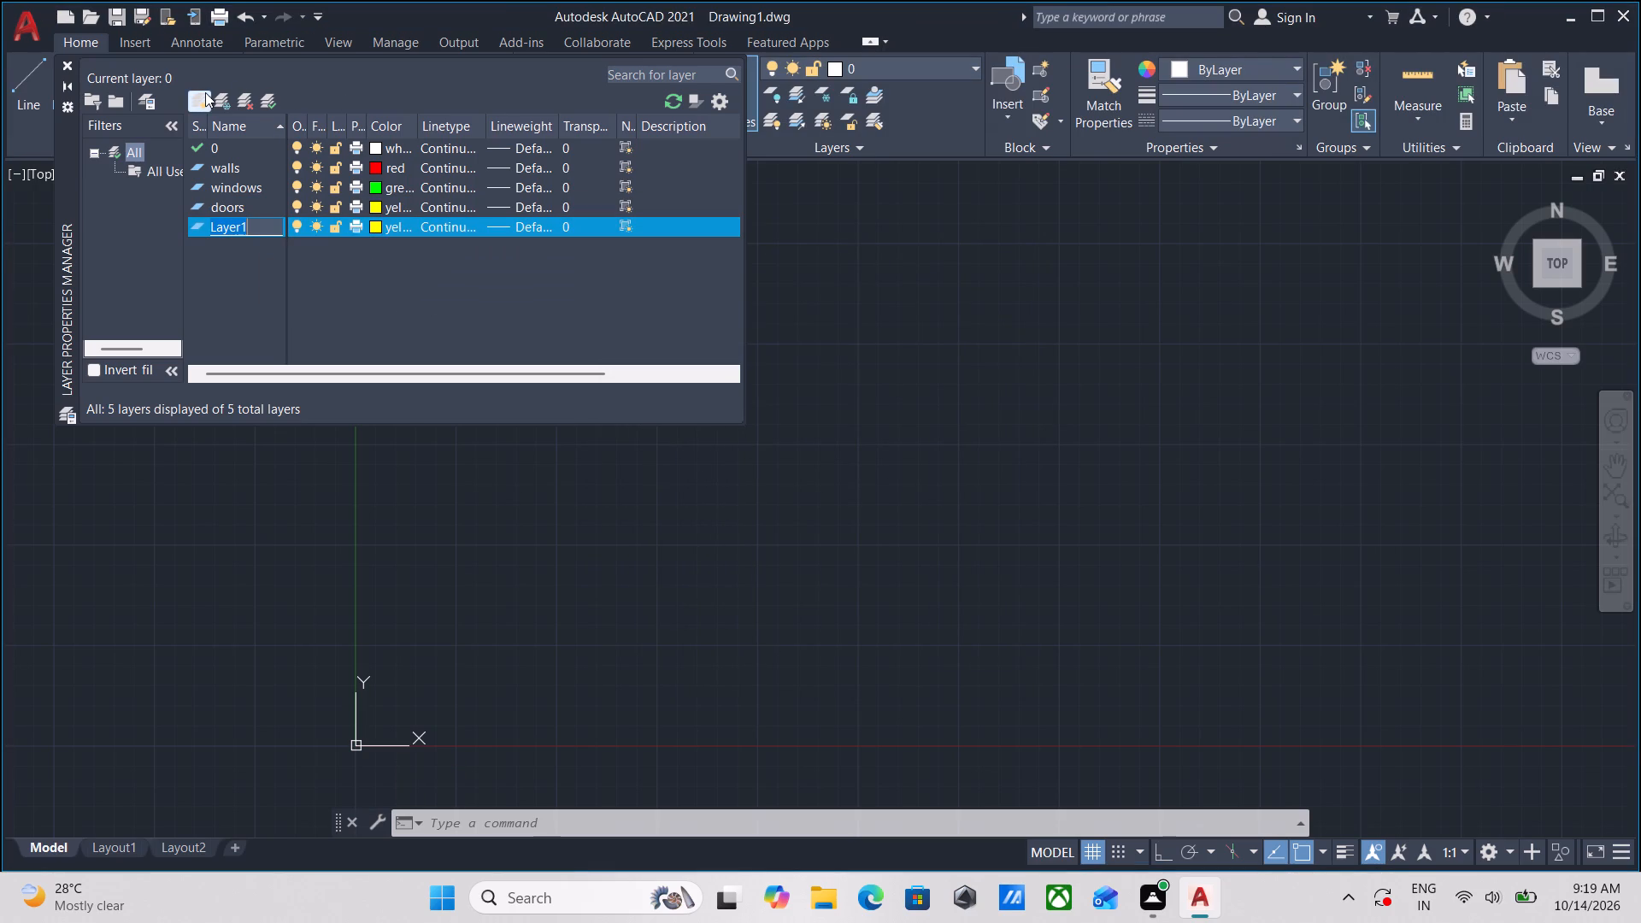
{"action": "key", "text": "BackSpace"}
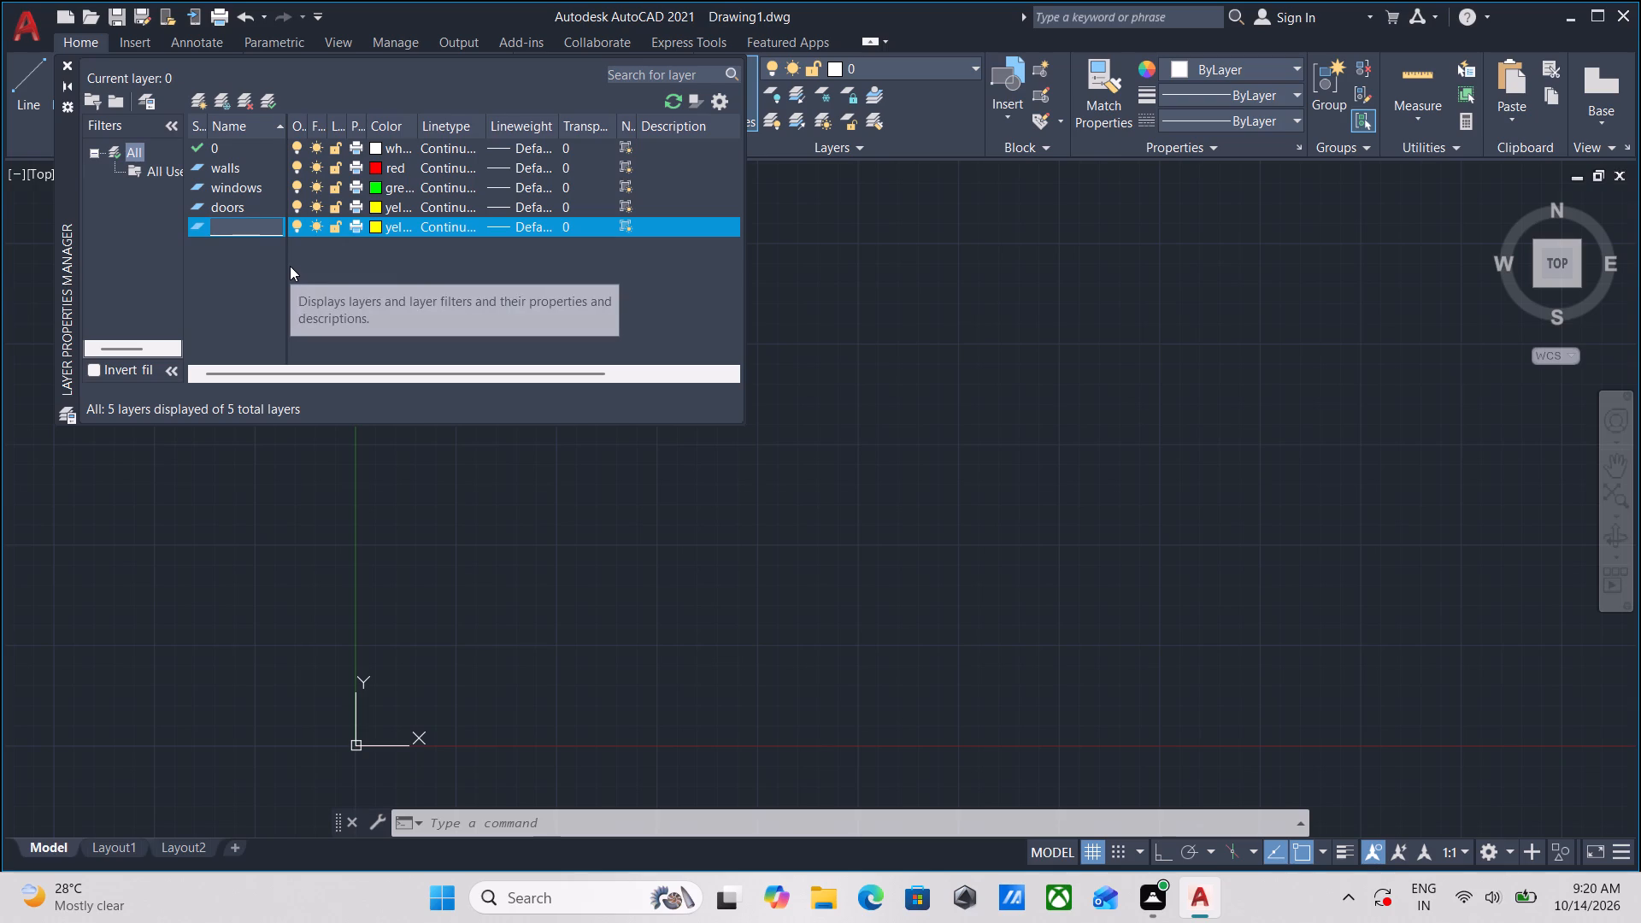
{"action": "type", "text": "sta"}
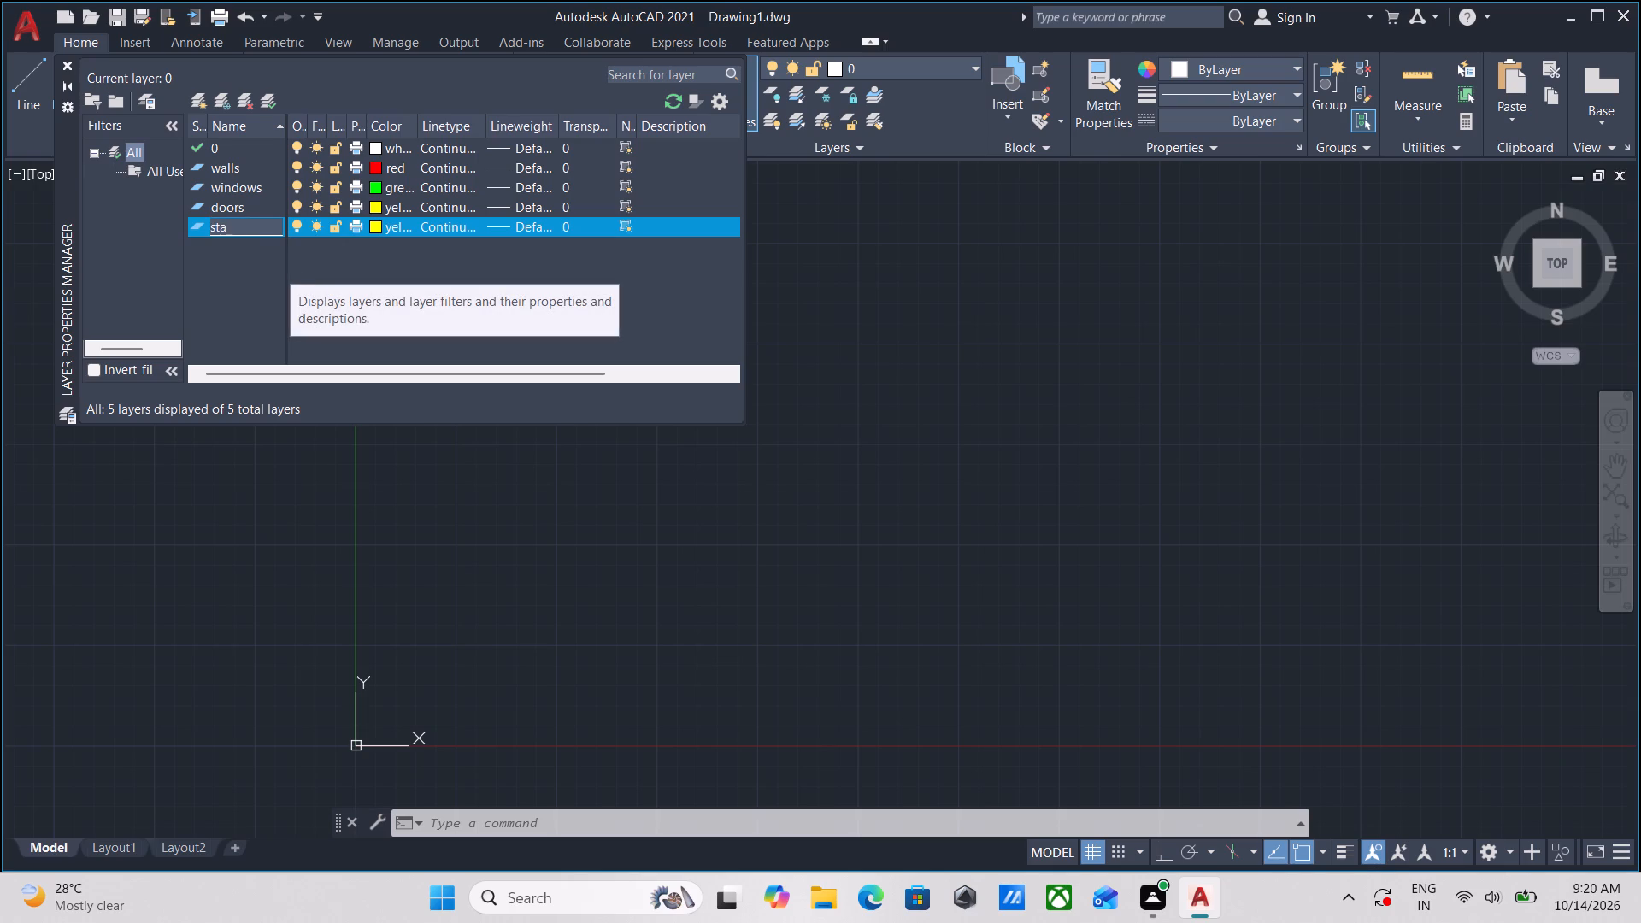
{"action": "type", "text": "irs"}
{"action": "left_click", "coordinate": [372, 223]}
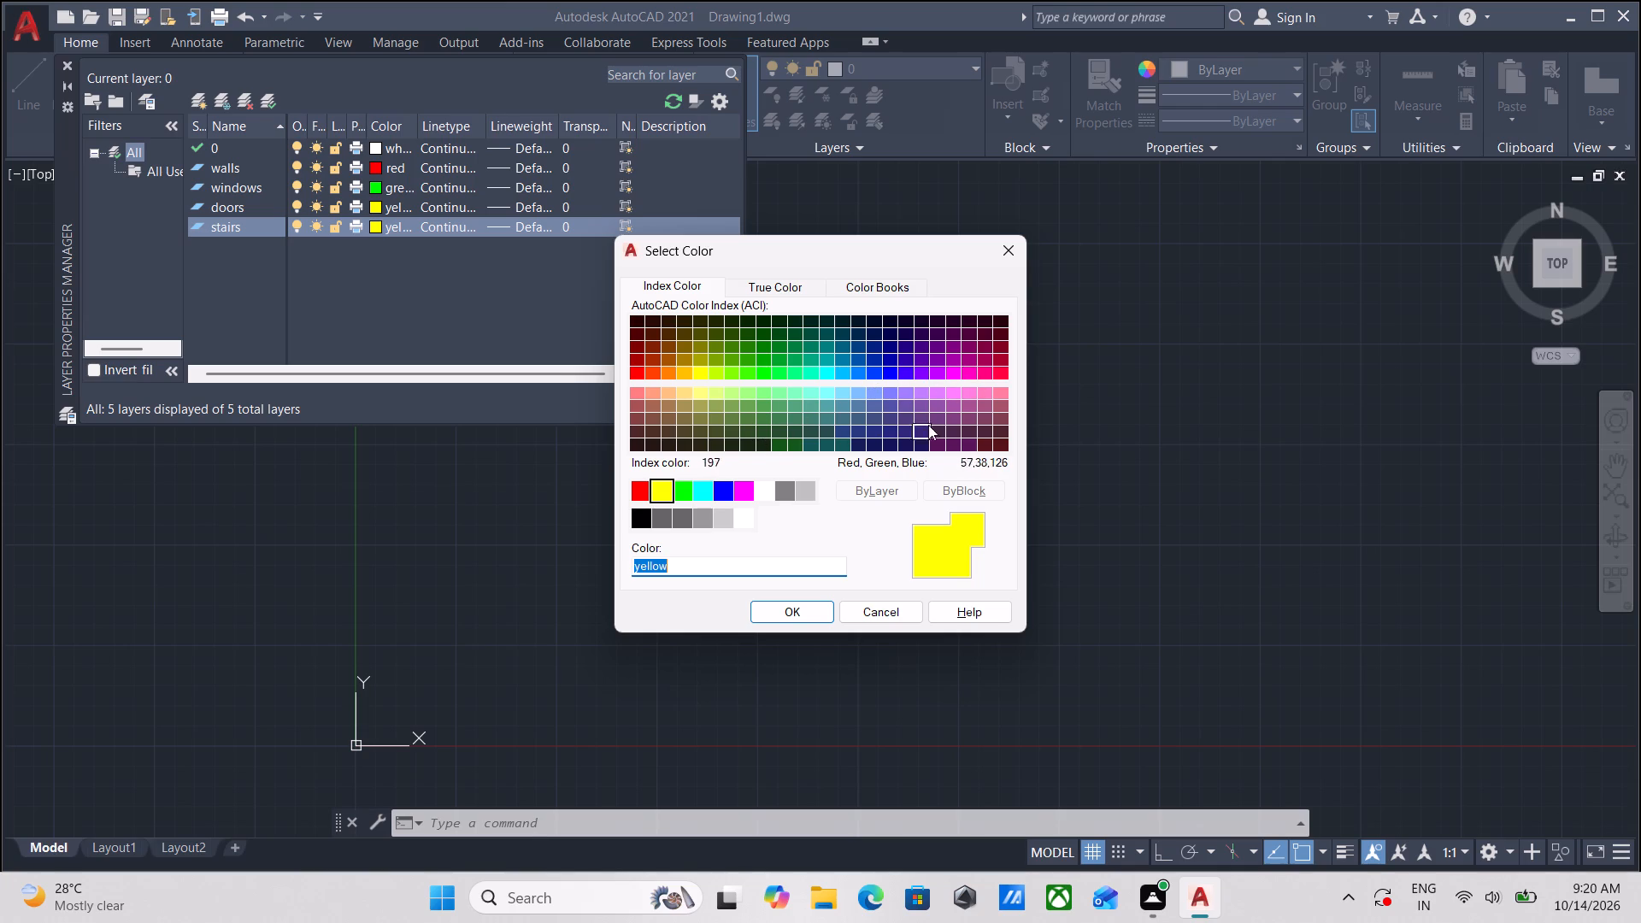
{"action": "left_click", "coordinate": [952, 371]}
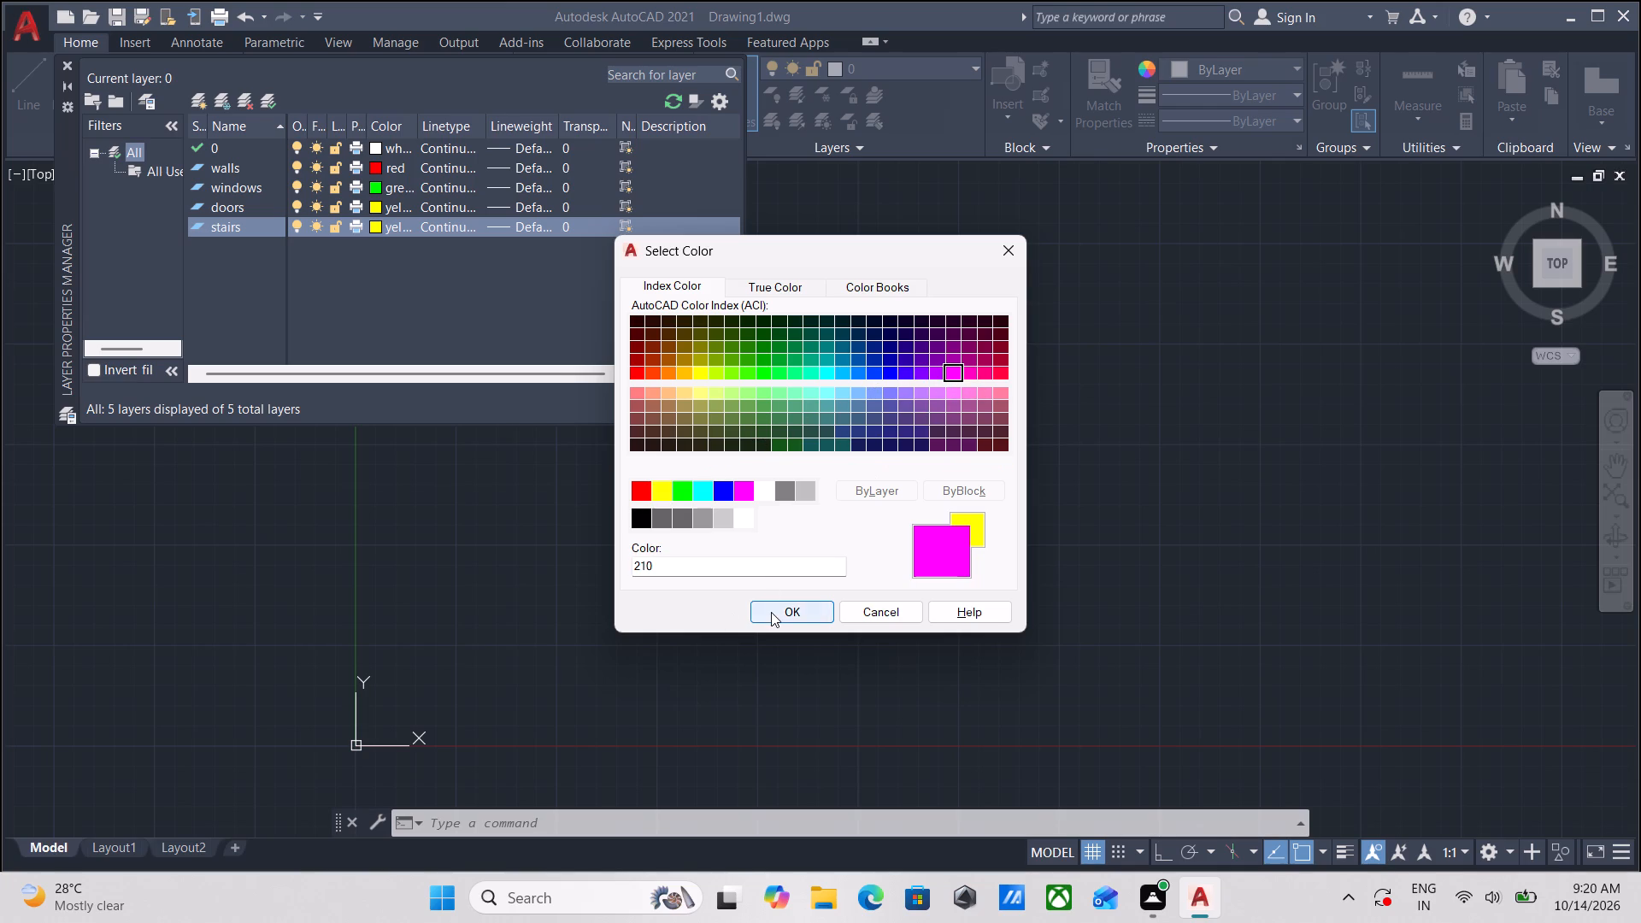
{"action": "left_click", "coordinate": [771, 612]}
Add a layer named furniture and set its colour to light cyan, index colour 131.
{"action": "left_click", "coordinate": [193, 103]}
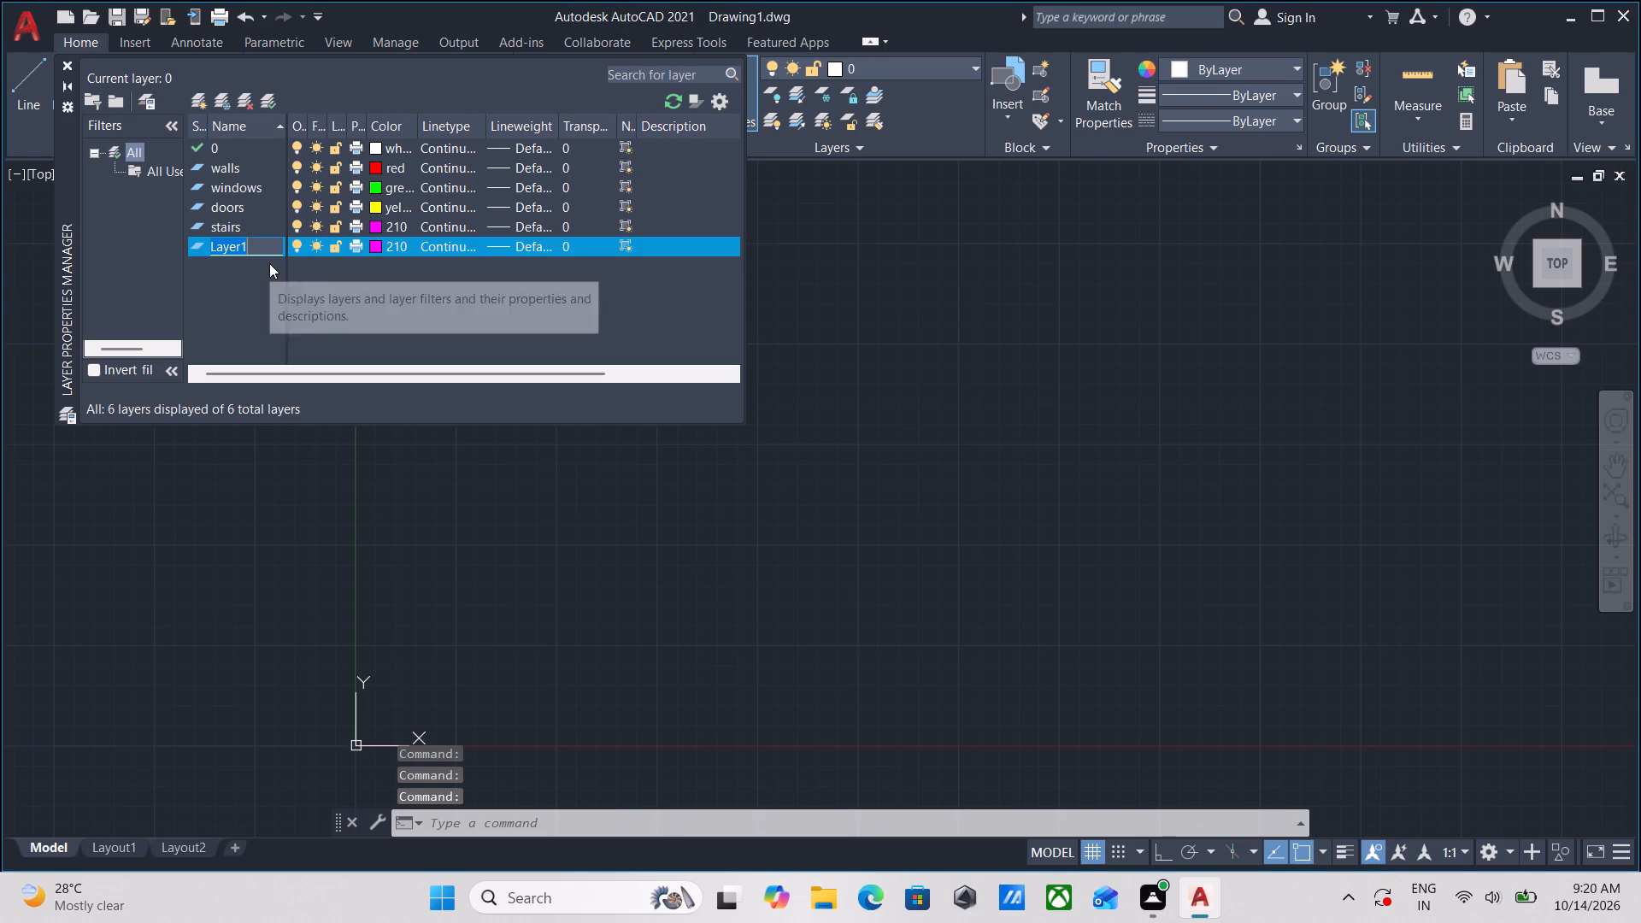
{"action": "key", "text": "BackSpace"}
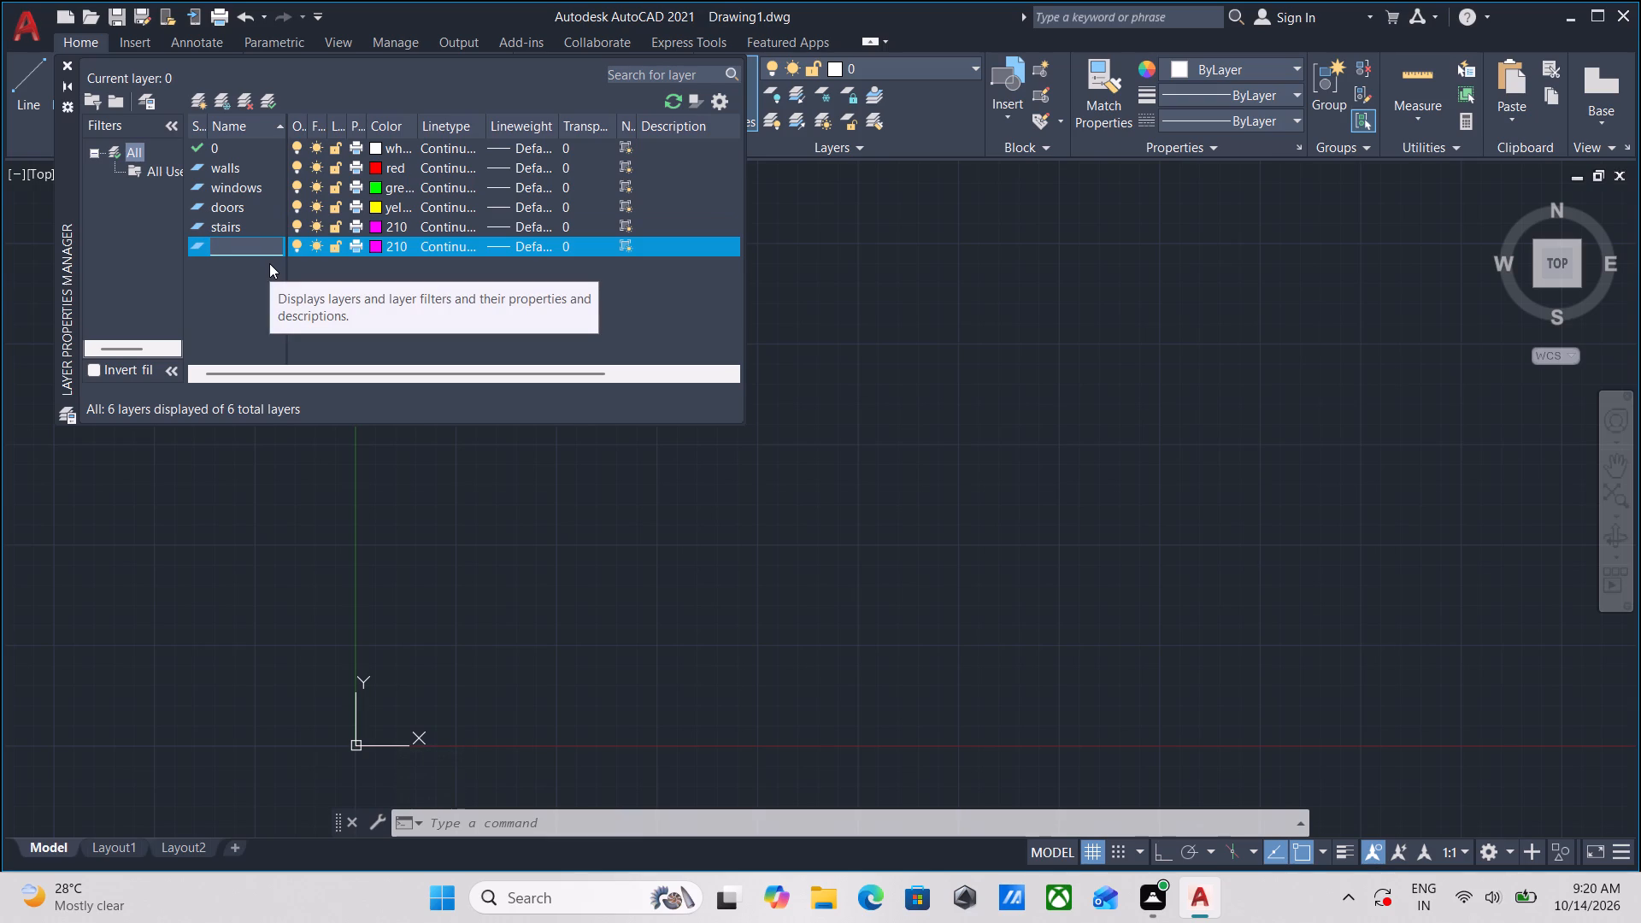
{"action": "type", "text": "fur"}
{"action": "type", "text": "ni"}
{"action": "type", "text": "ture"}
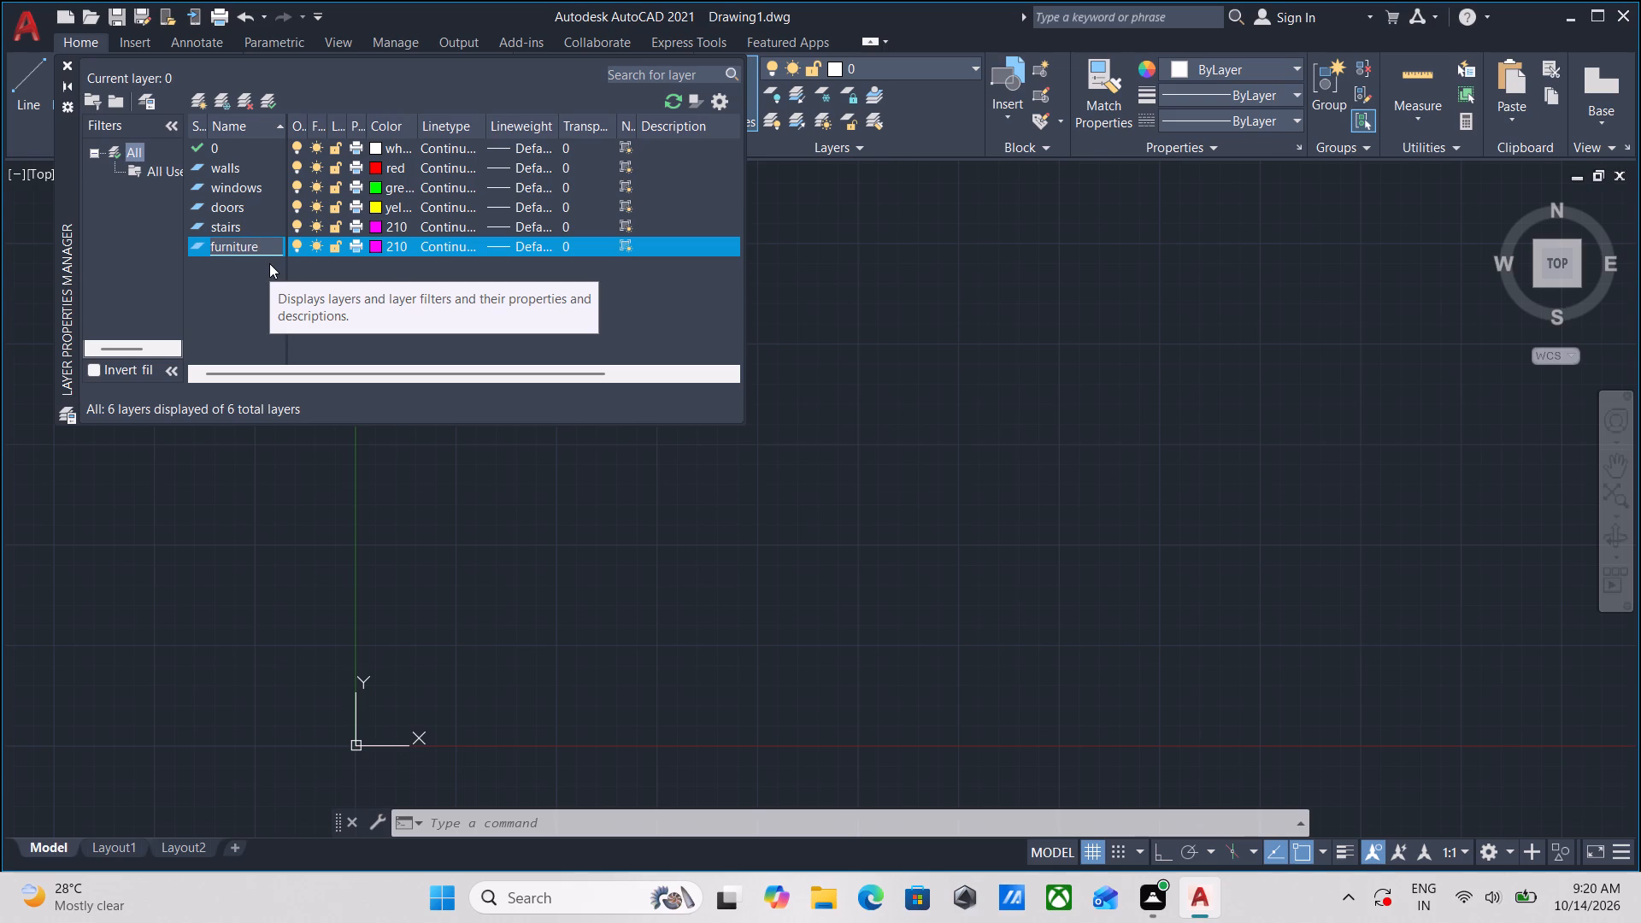
{"action": "left_click", "coordinate": [375, 241]}
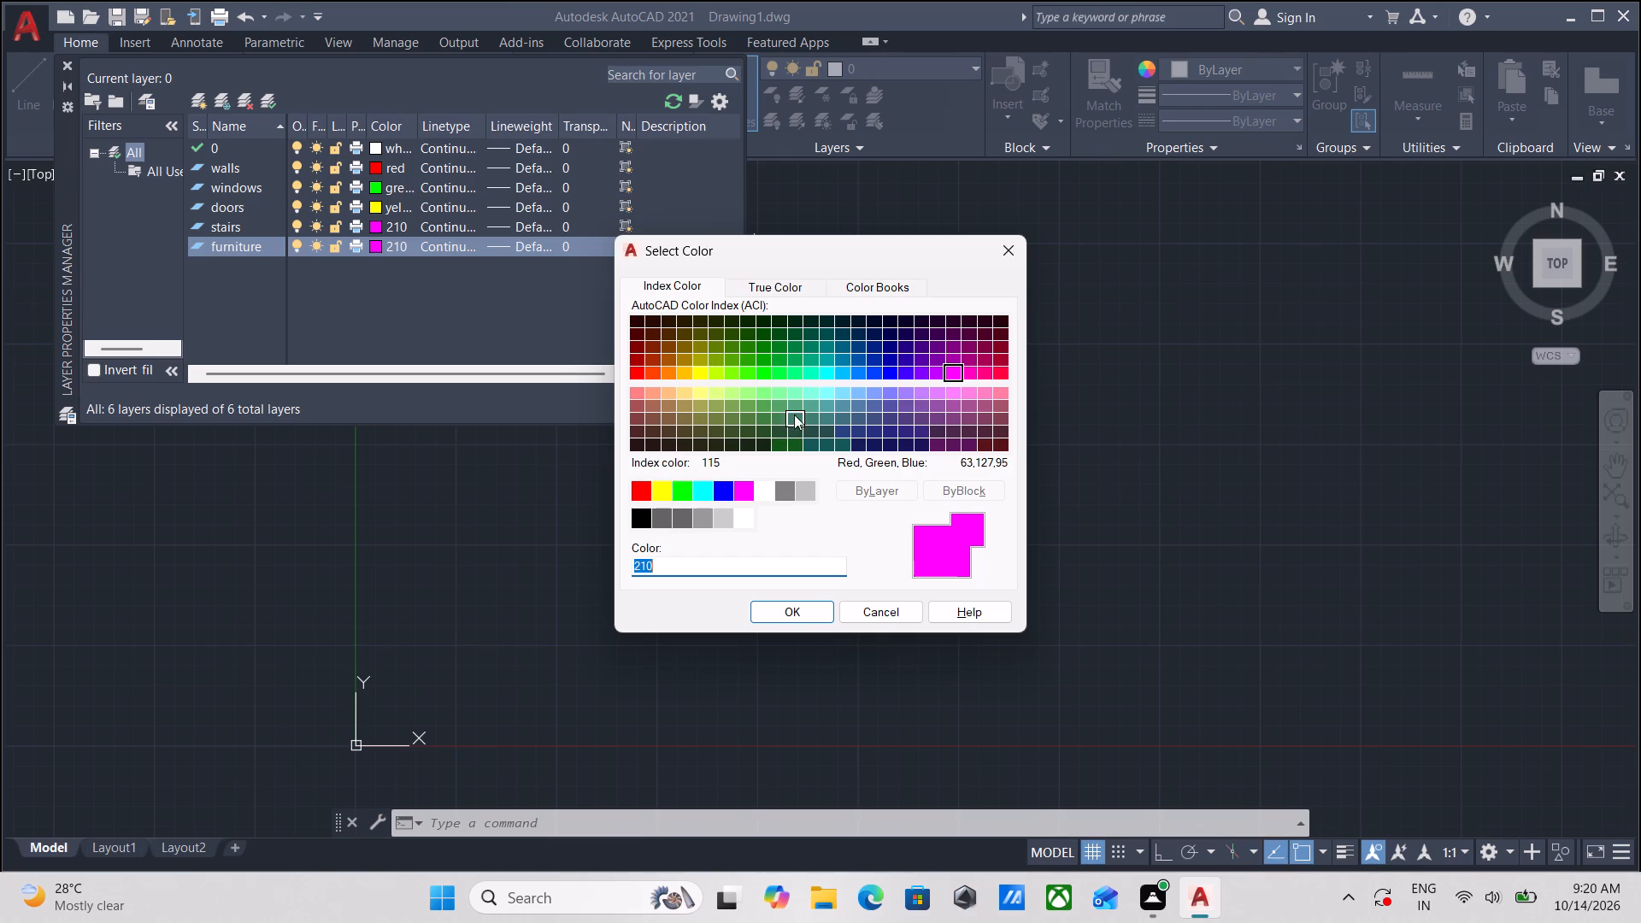
{"action": "left_click", "coordinate": [822, 397]}
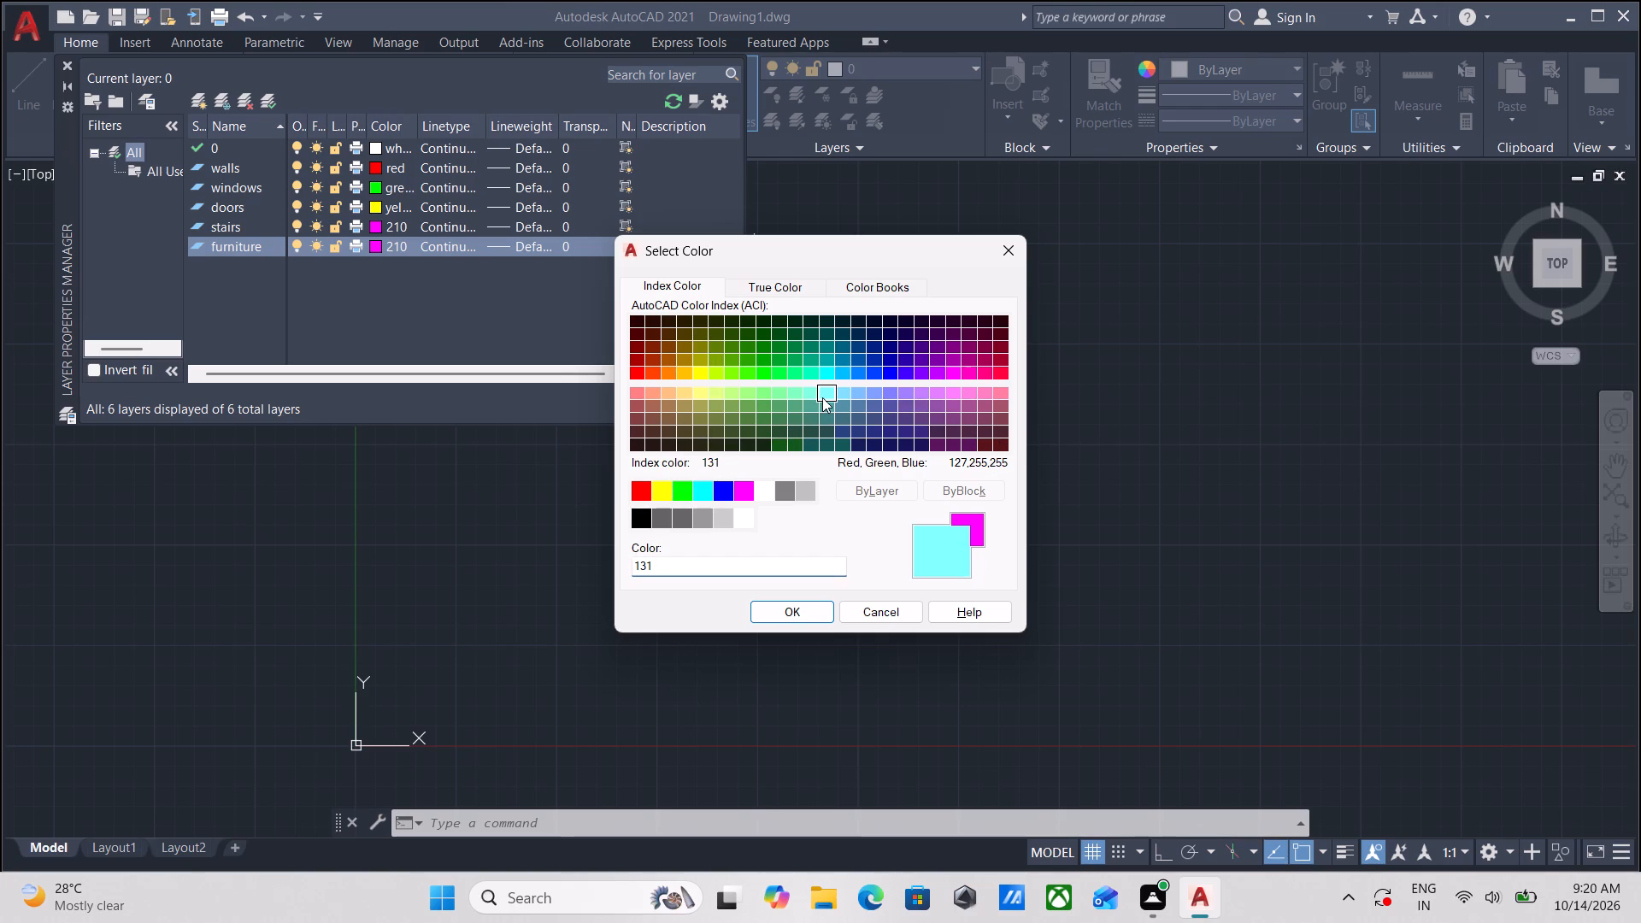
{"action": "left_click", "coordinate": [815, 605]}
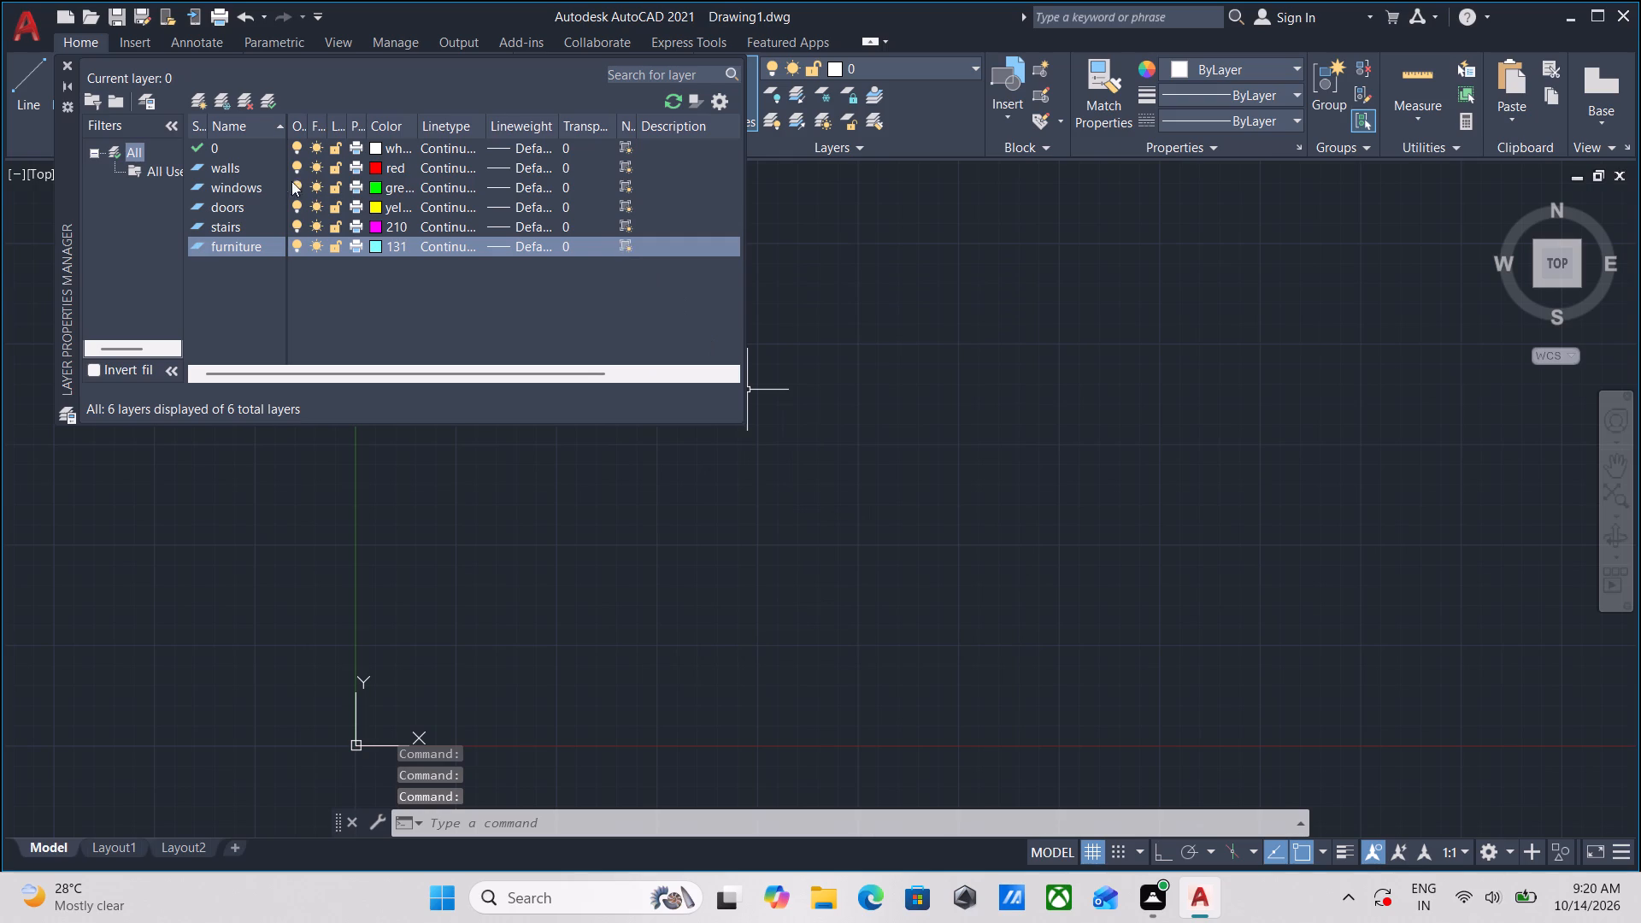
Close the Layer Properties Manager and make walls the current layer.
{"action": "left_click", "coordinate": [226, 165]}
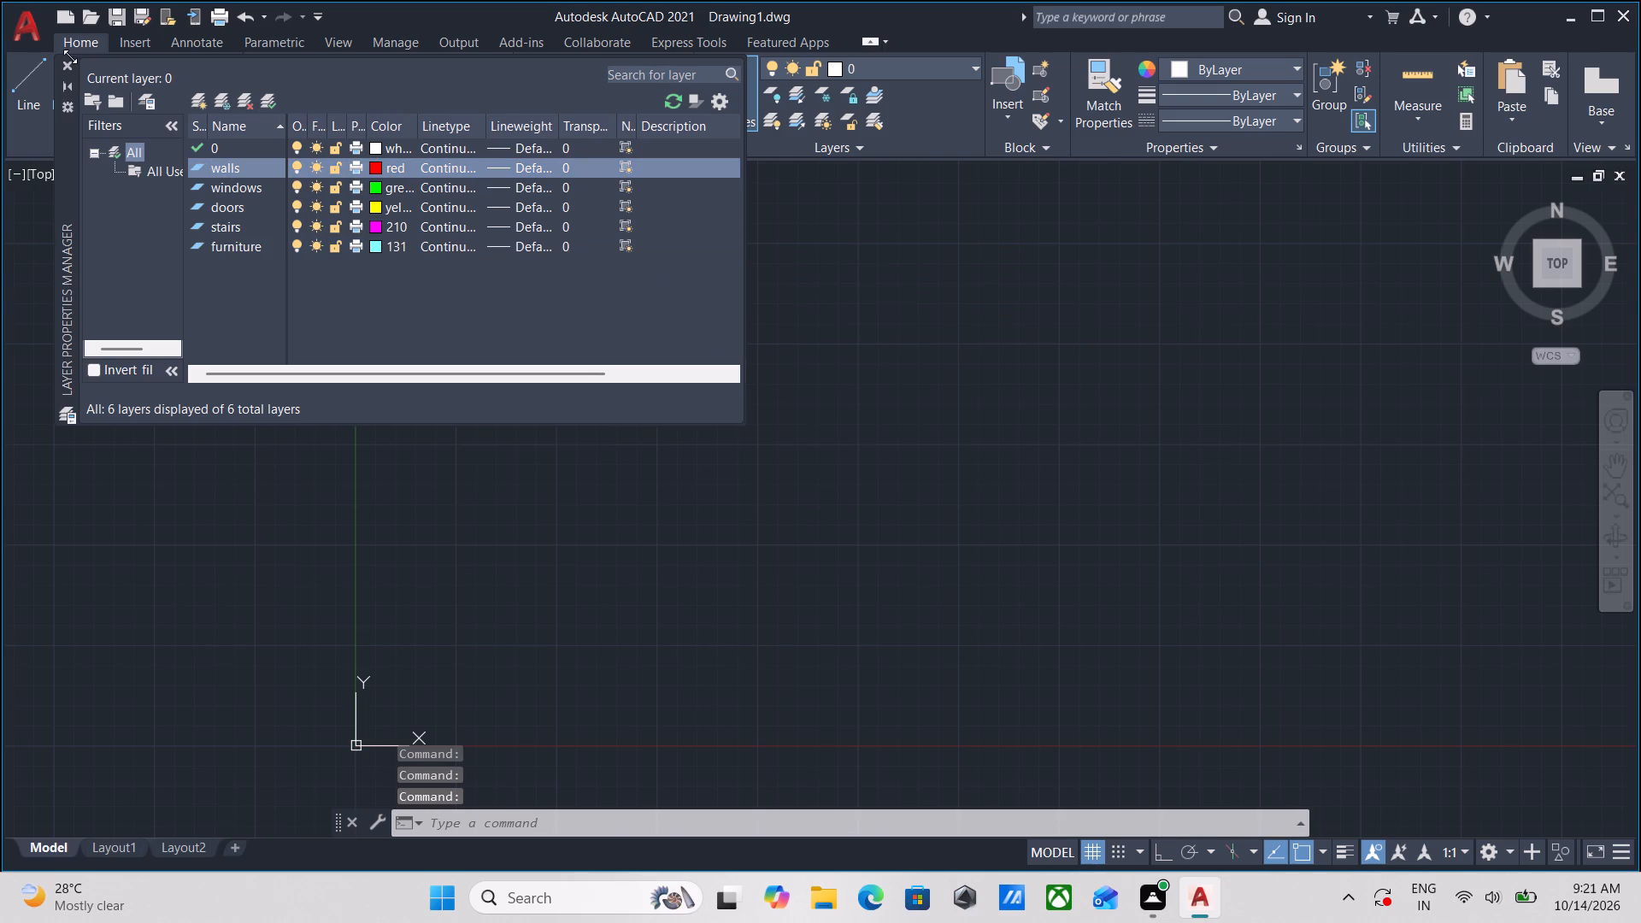
{"action": "left_click", "coordinate": [66, 63]}
{"action": "left_click", "coordinate": [919, 60]}
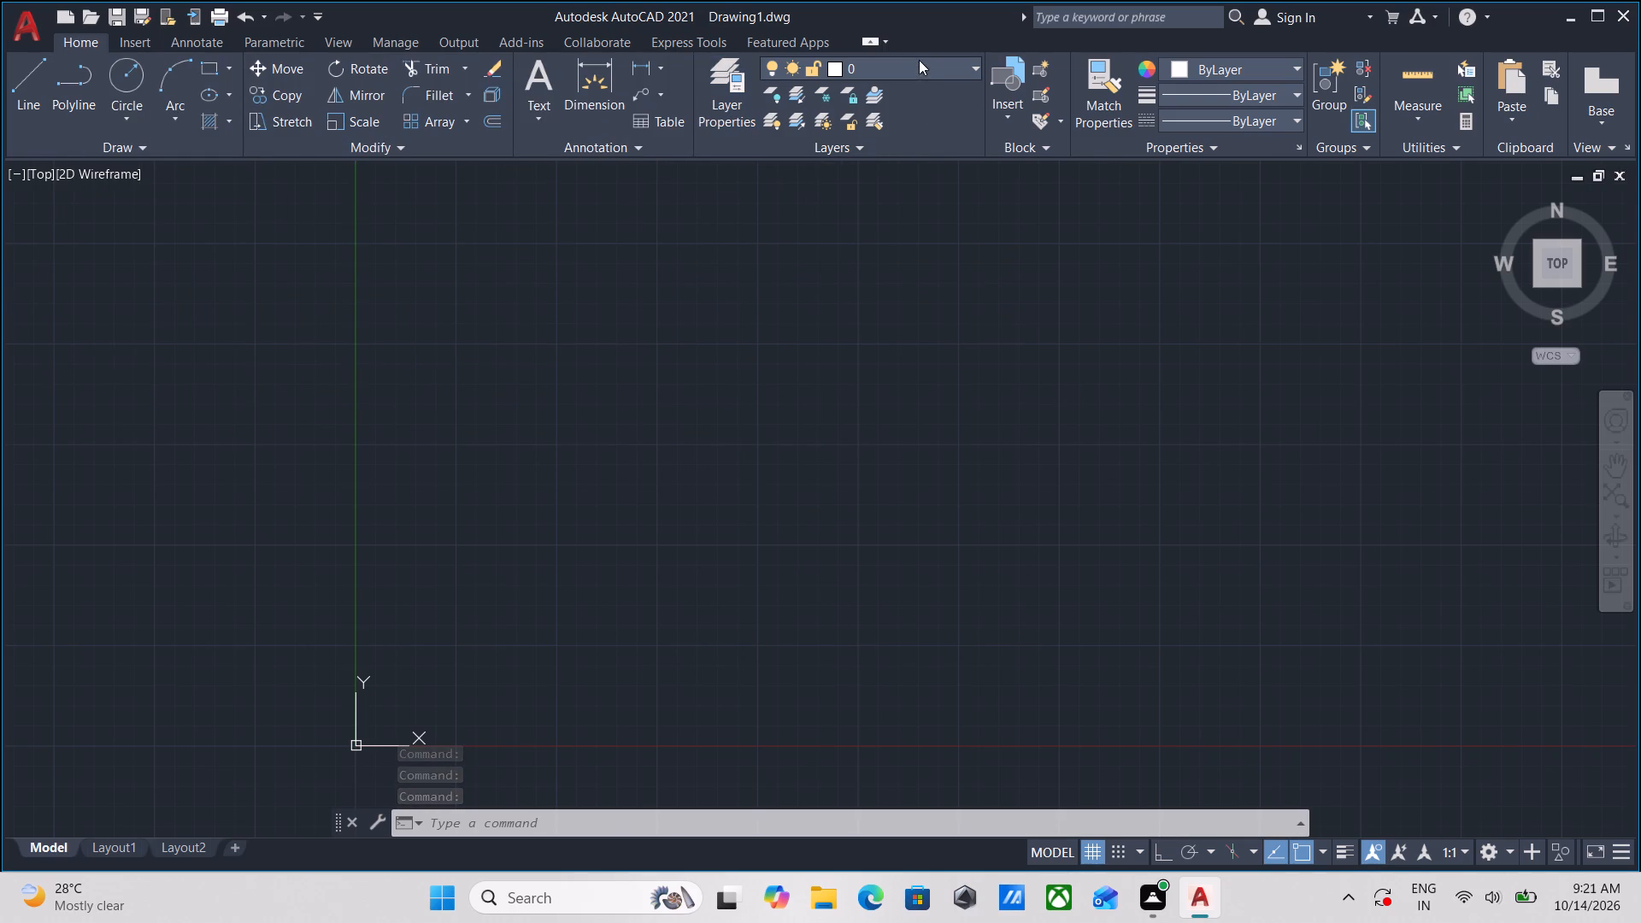
{"action": "left_click", "coordinate": [879, 196]}
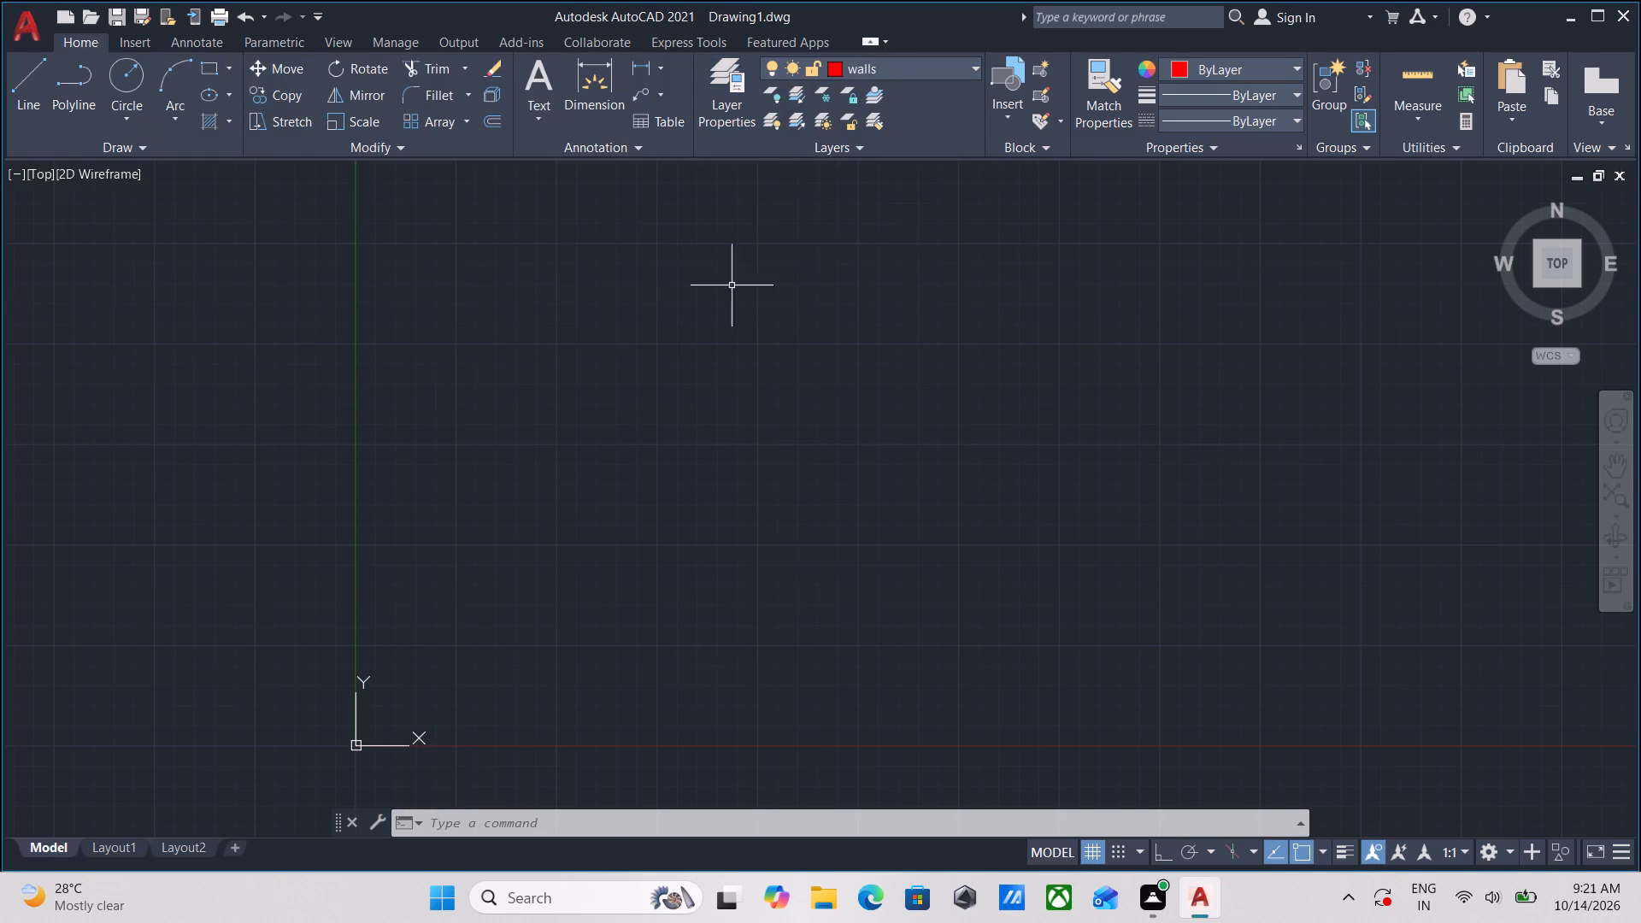
Configure the drawing units to Engineering length with 0'-0.0" precision, keeping inches as the insertion scale.
{"action": "scroll", "coordinate": [729, 286], "scroll_direction": "down", "scroll_amount": 2}
{"action": "middle_click_drag", "start_coordinate": [729, 287], "coordinate": [564, 409]}
{"action": "middle_click_drag", "start_coordinate": [656, 411], "coordinate": [577, 458]}
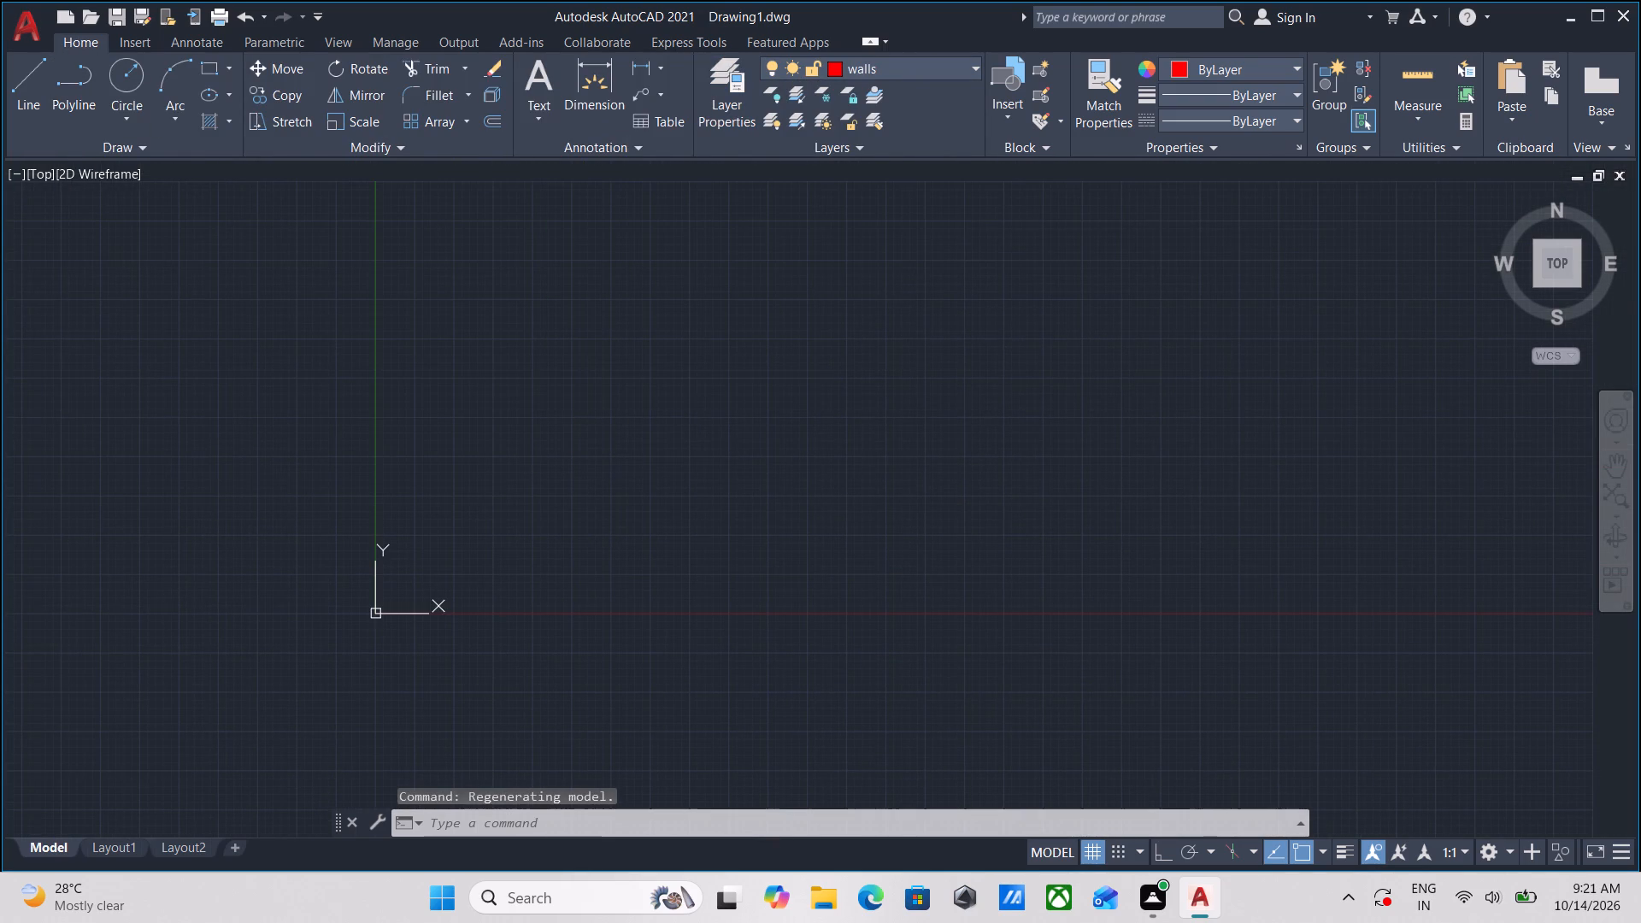
{"action": "type", "text": "un"}
{"action": "key", "text": "Return"}
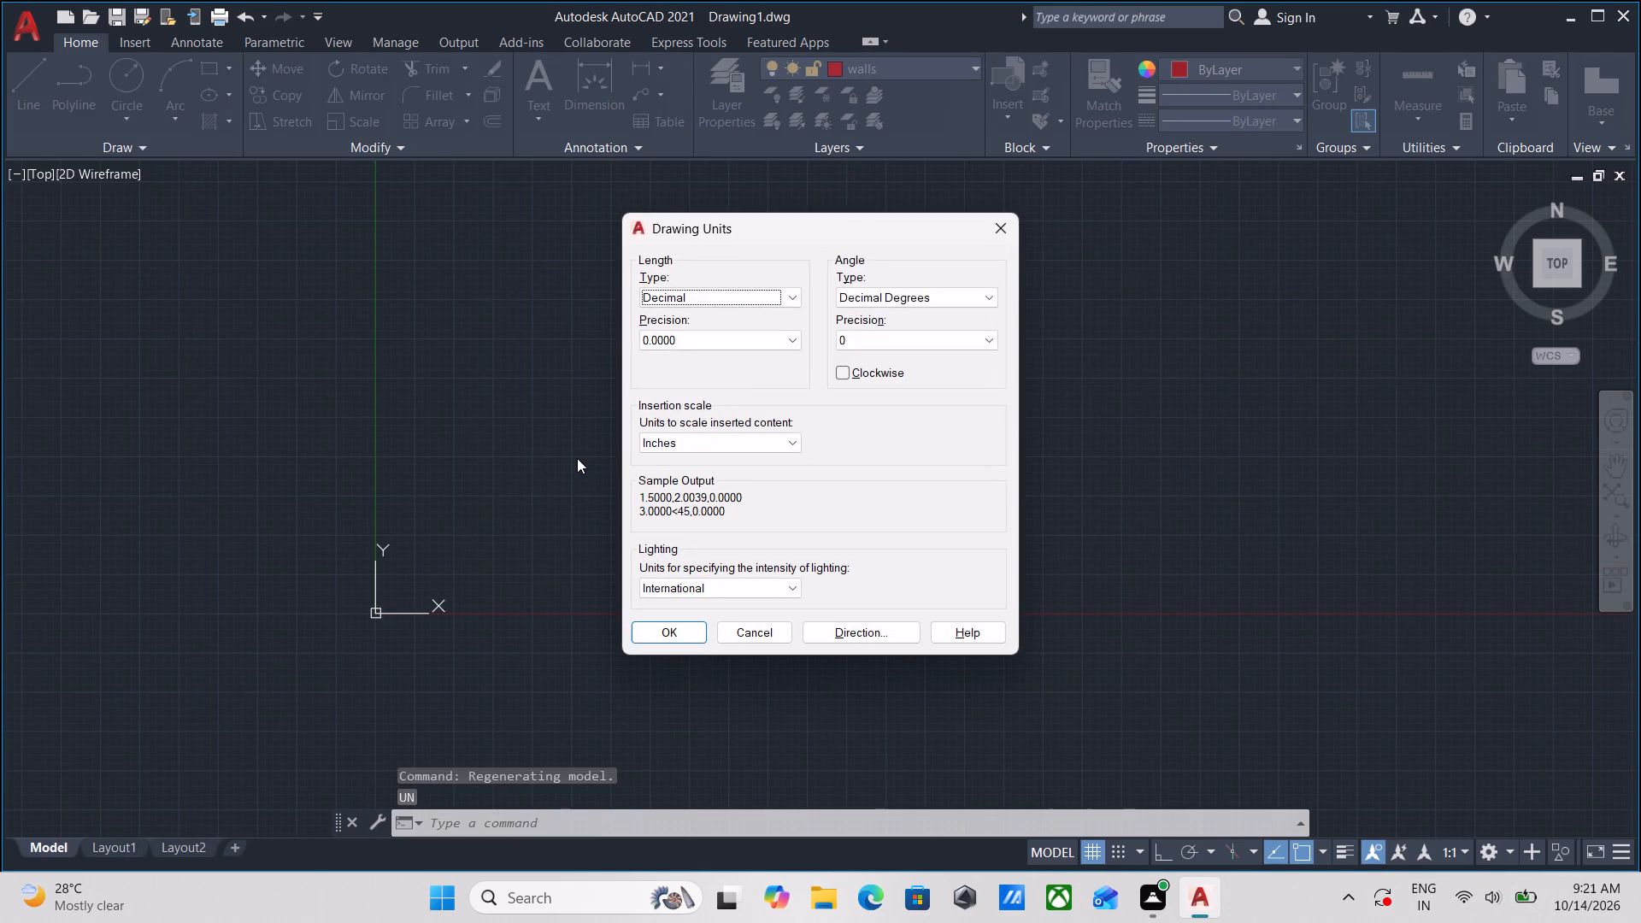
{"action": "left_click", "coordinate": [701, 286]}
{"action": "left_click", "coordinate": [702, 291]}
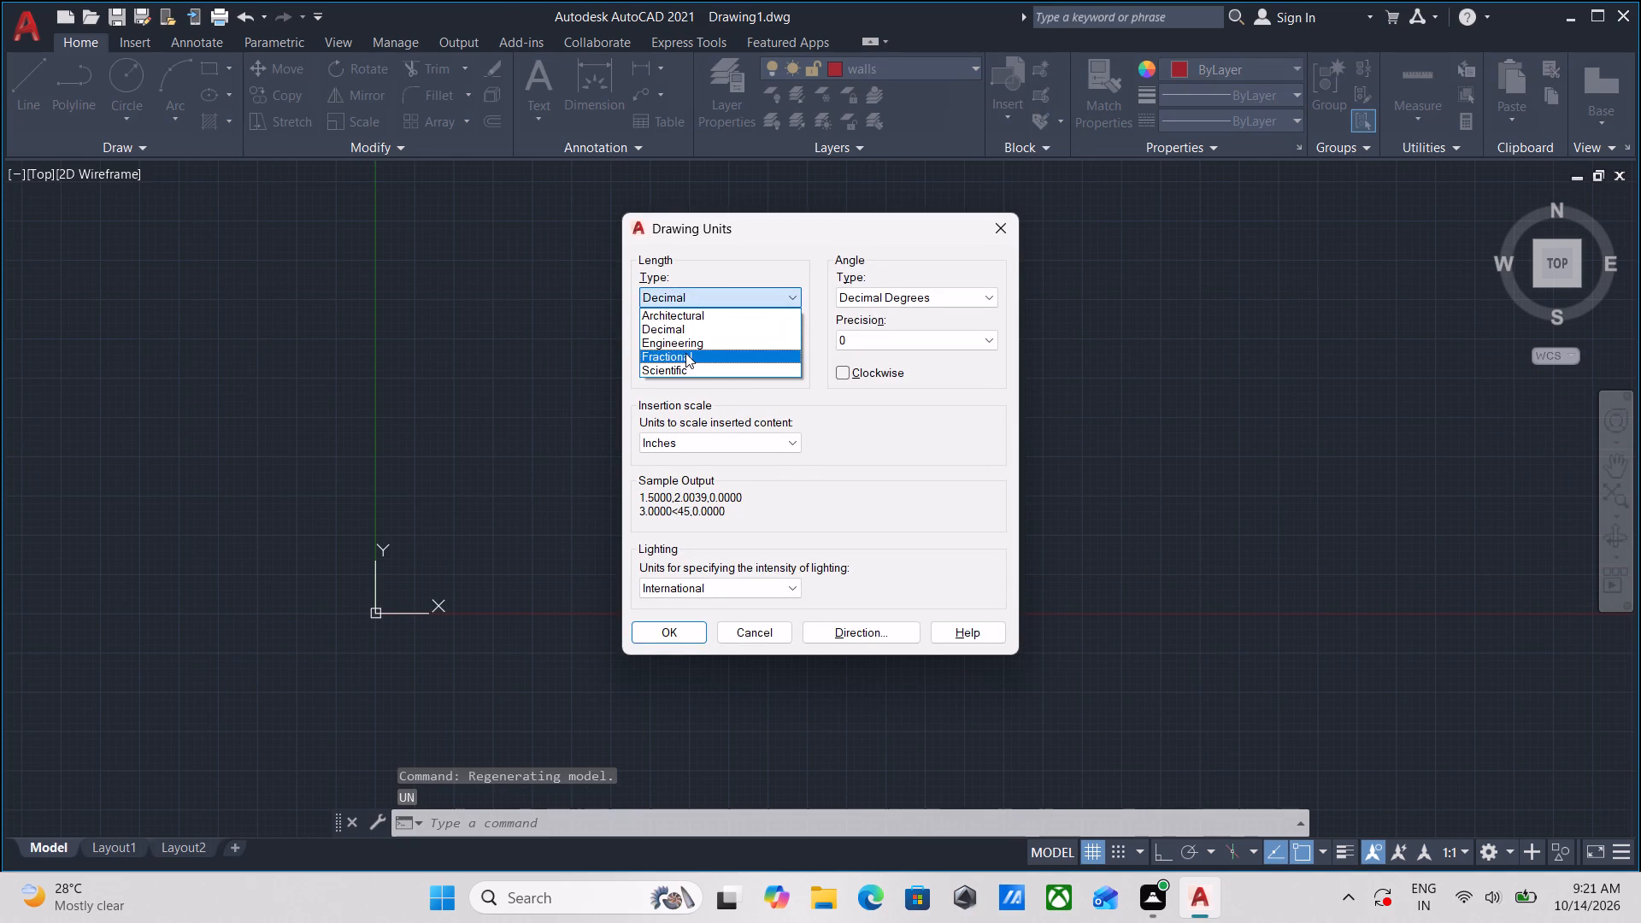
{"action": "left_click", "coordinate": [684, 347]}
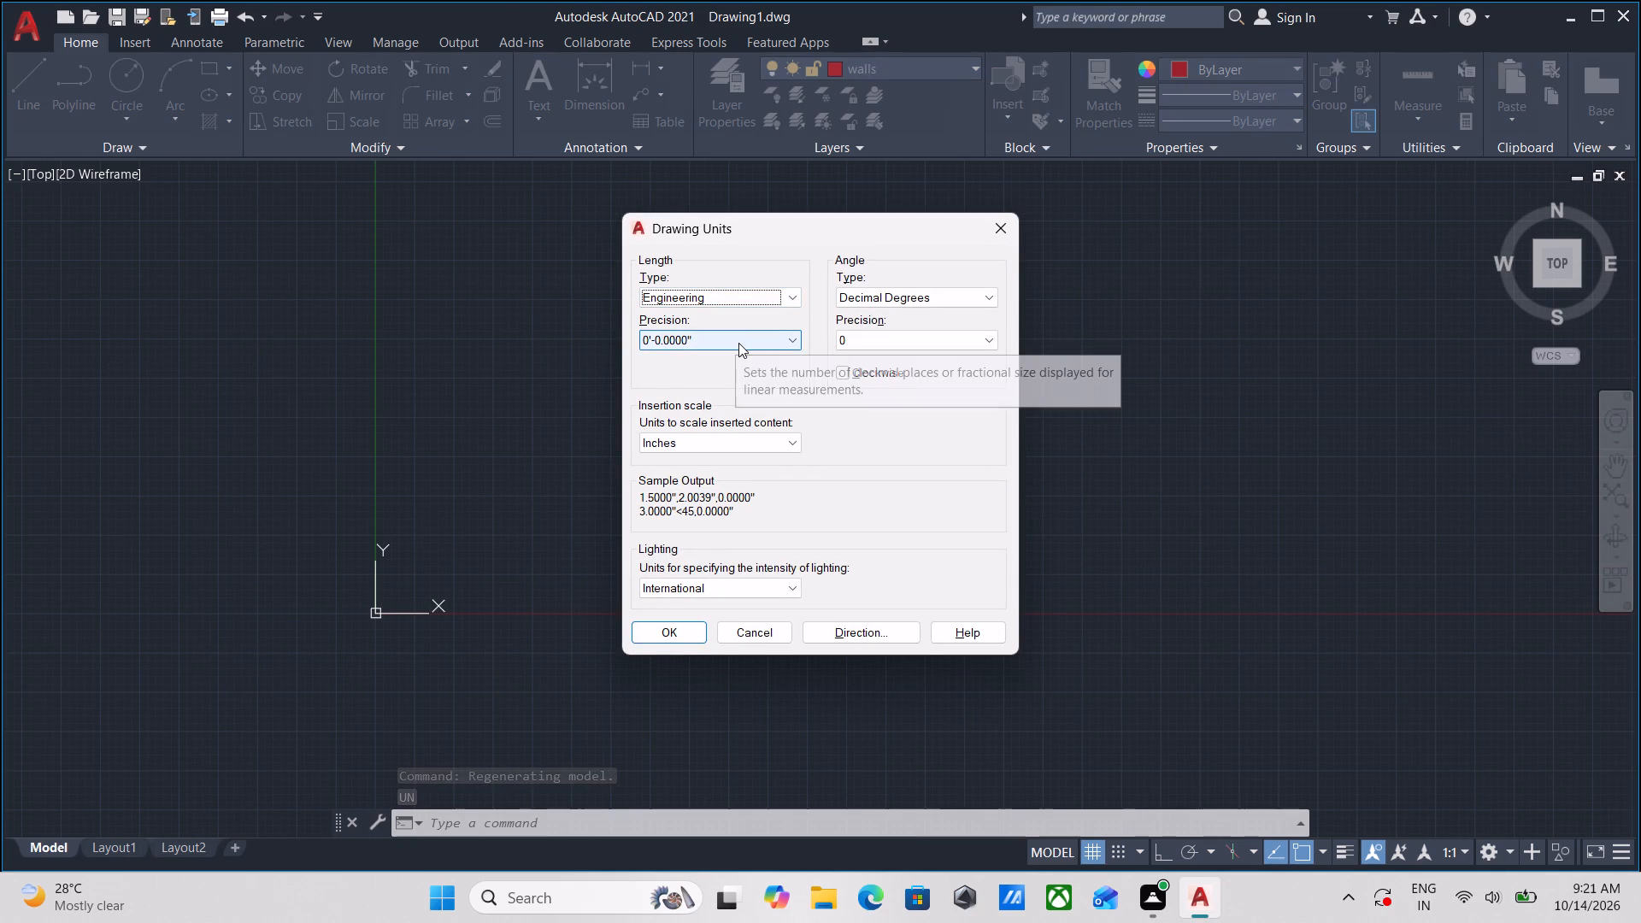
{"action": "left_click", "coordinate": [738, 343]}
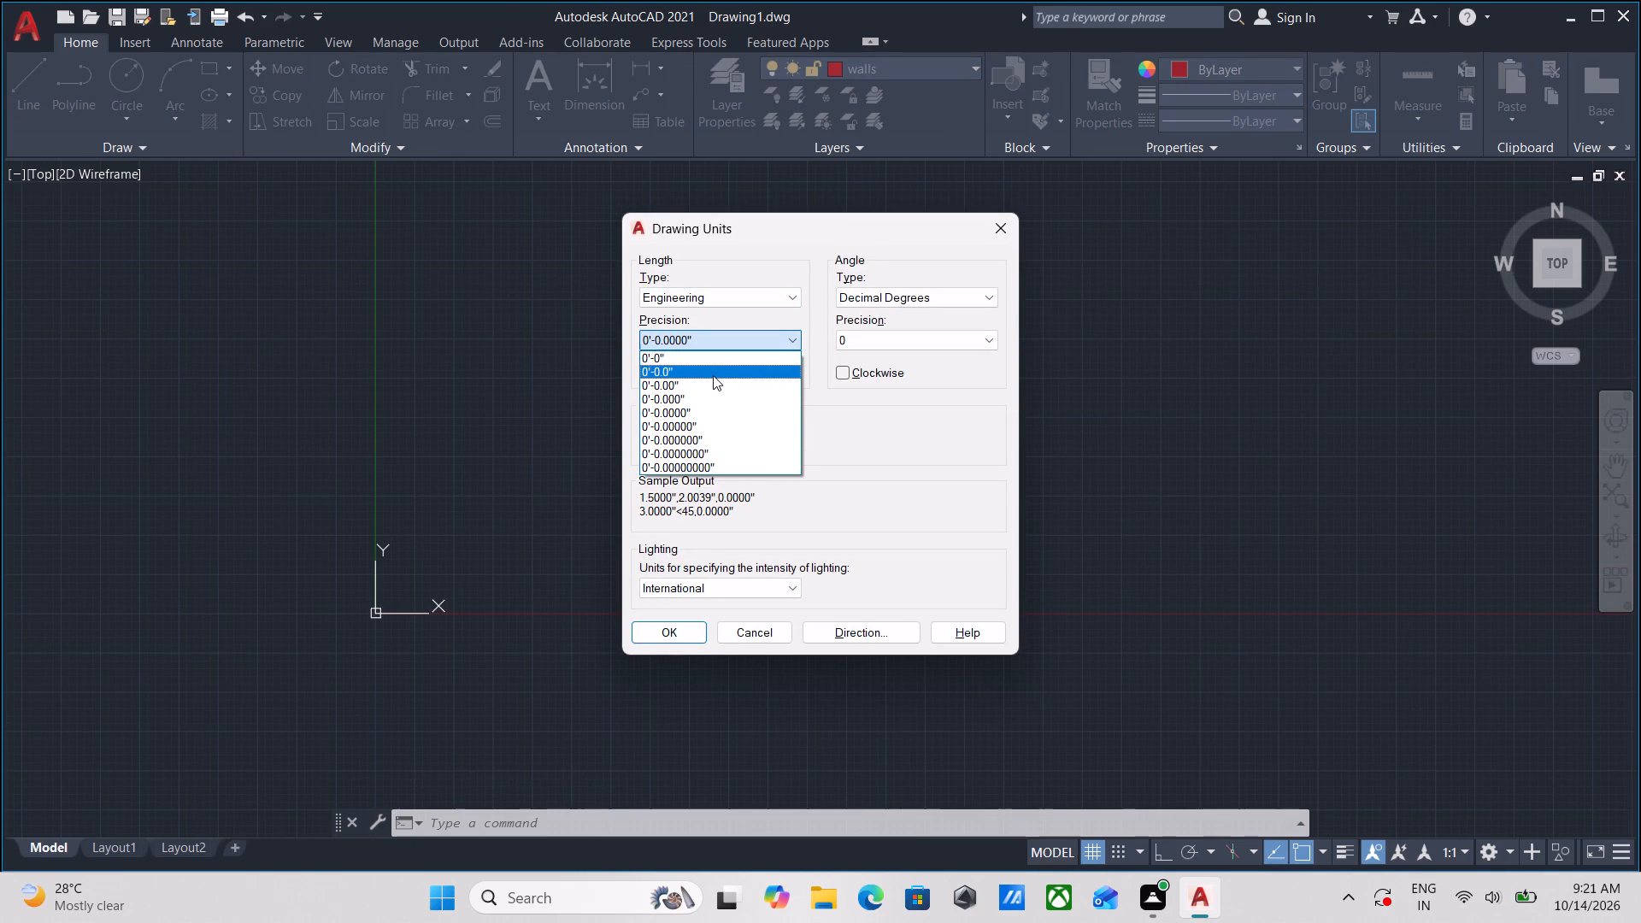
{"action": "left_click", "coordinate": [710, 374]}
{"action": "left_click", "coordinate": [741, 442]}
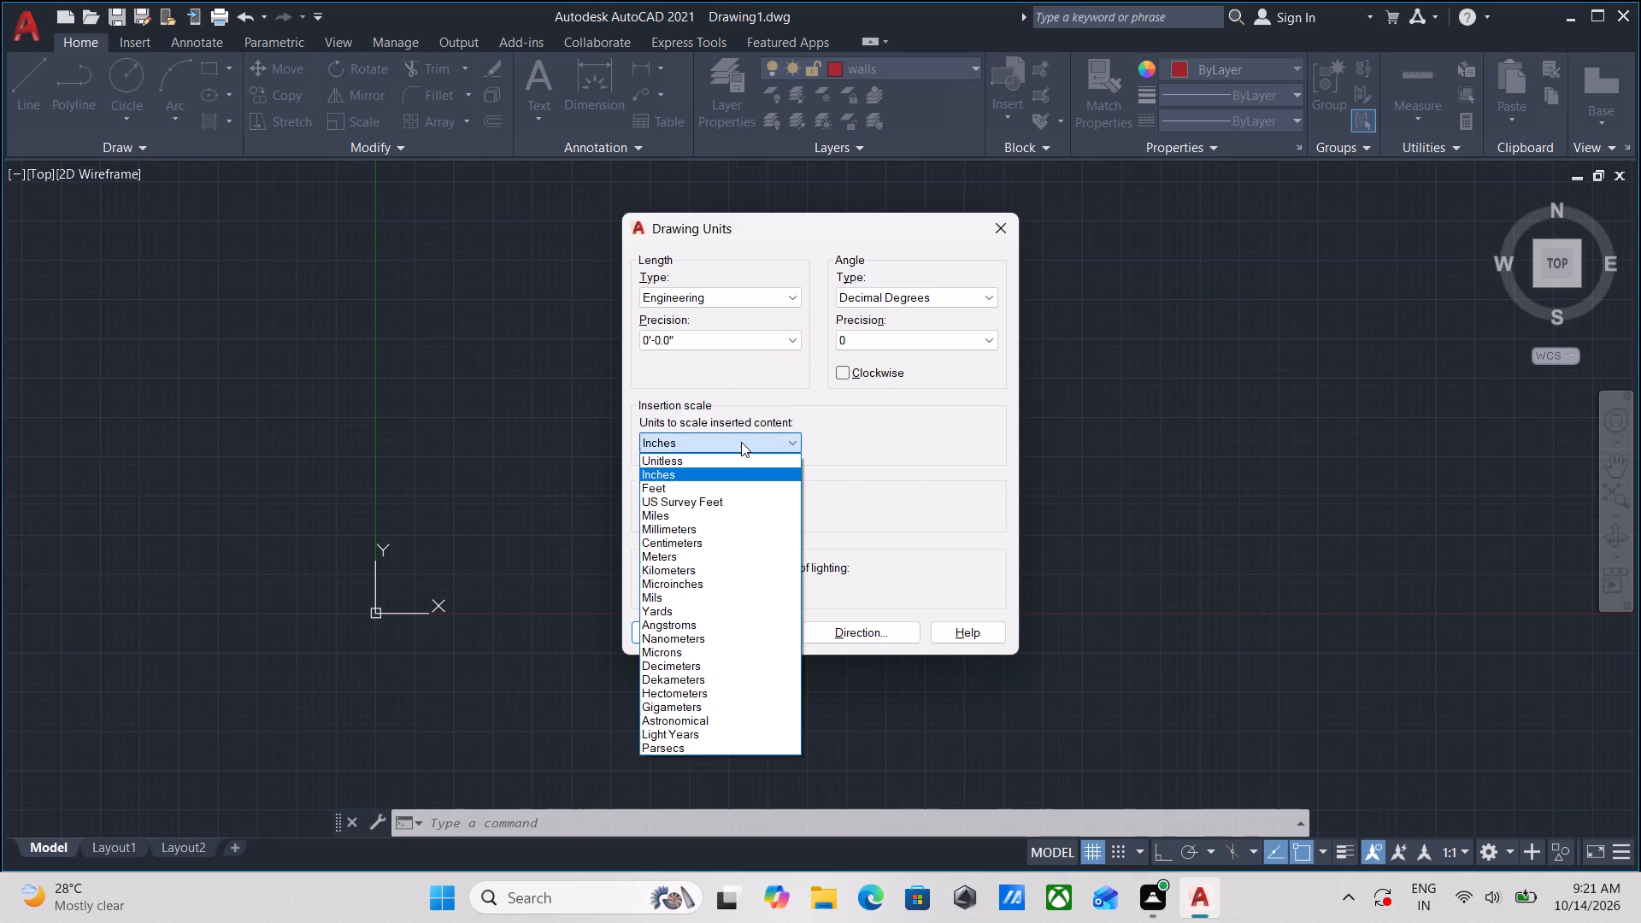
{"action": "left_click", "coordinate": [741, 442]}
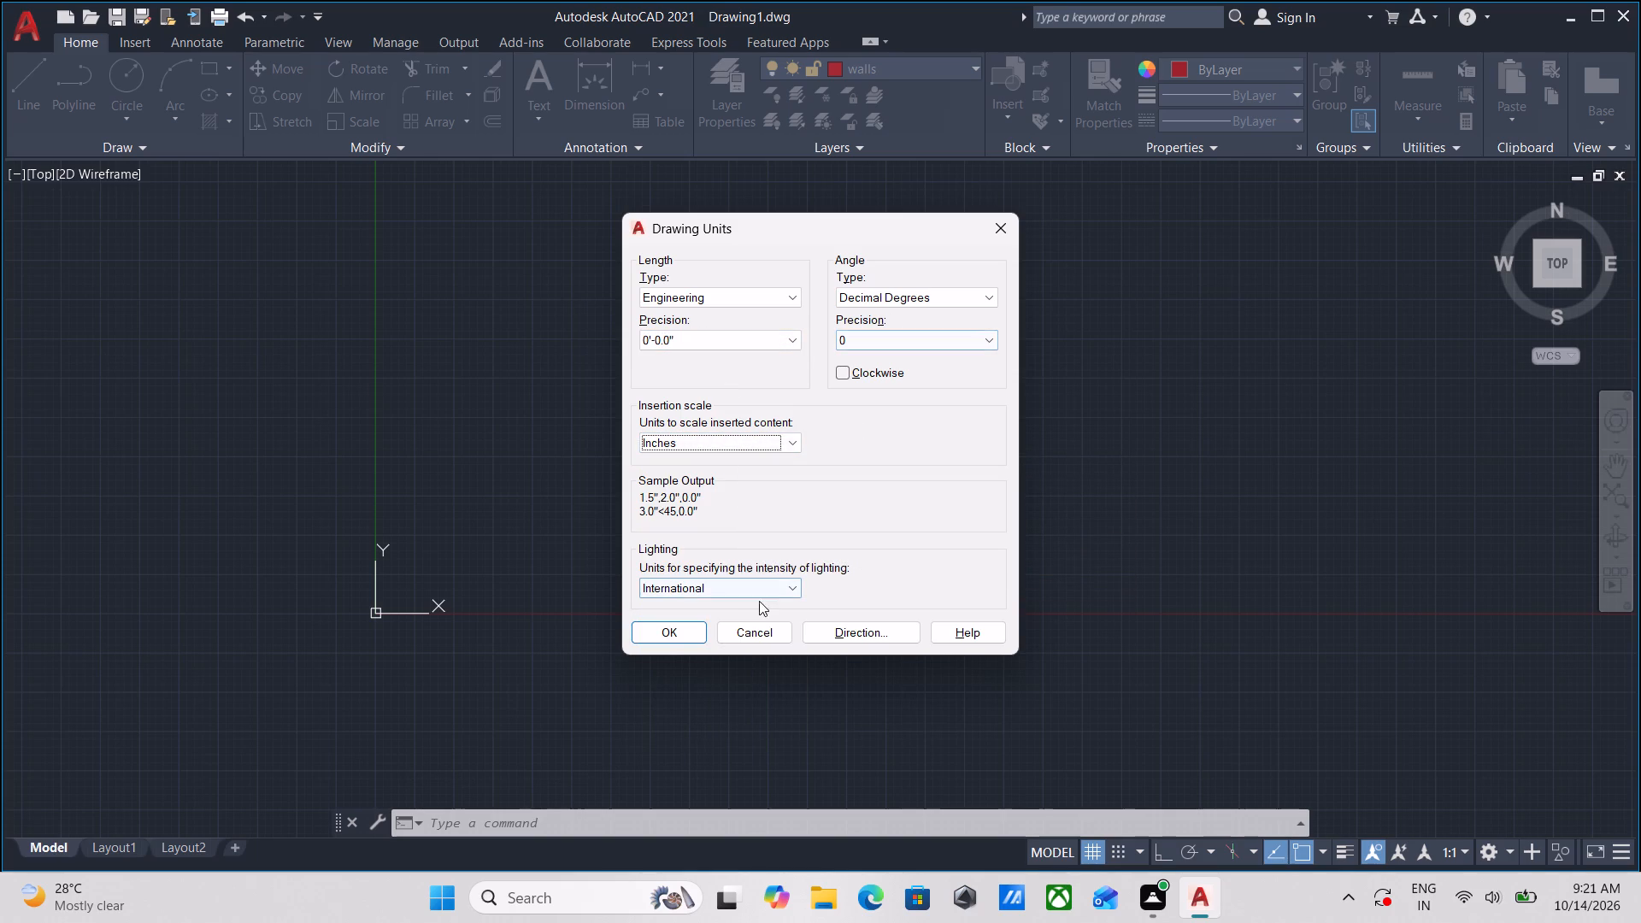
{"action": "left_click", "coordinate": [650, 636]}
Draw a vertical and a horizontal construction line through one common point, with Ortho switched on.
{"action": "middle_click_drag", "start_coordinate": [757, 315], "coordinate": [646, 467]}
{"action": "middle_click", "coordinate": [621, 464]}
{"action": "type", "text": "xl"}
{"action": "key", "text": "Return"}
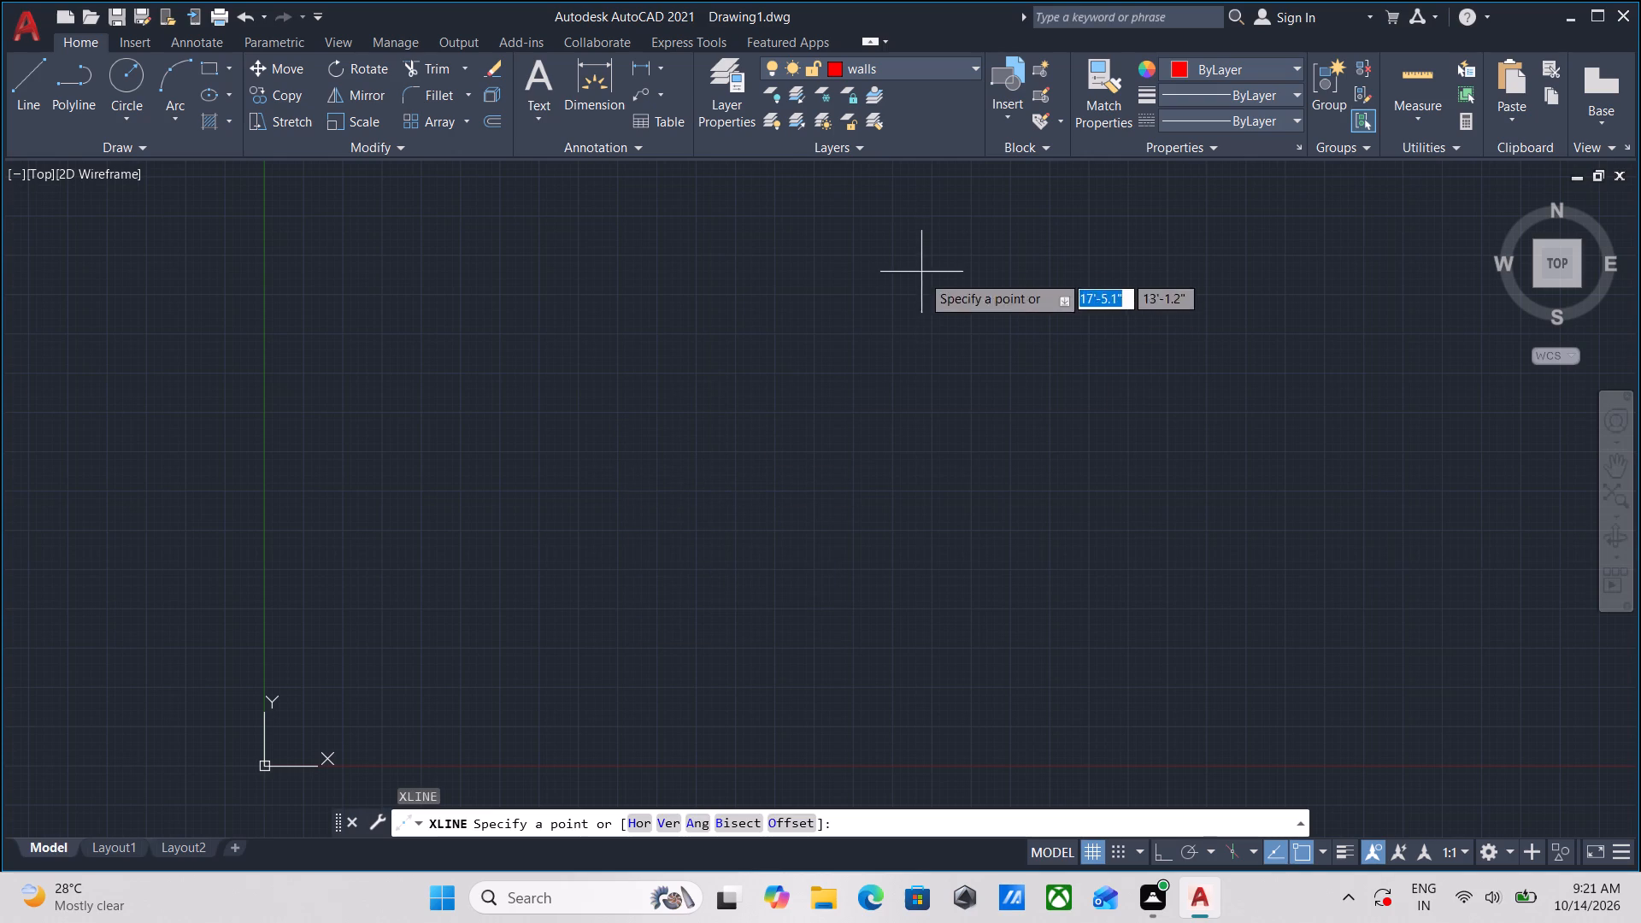
{"action": "left_click", "coordinate": [862, 337]}
{"action": "key", "text": "F8"}
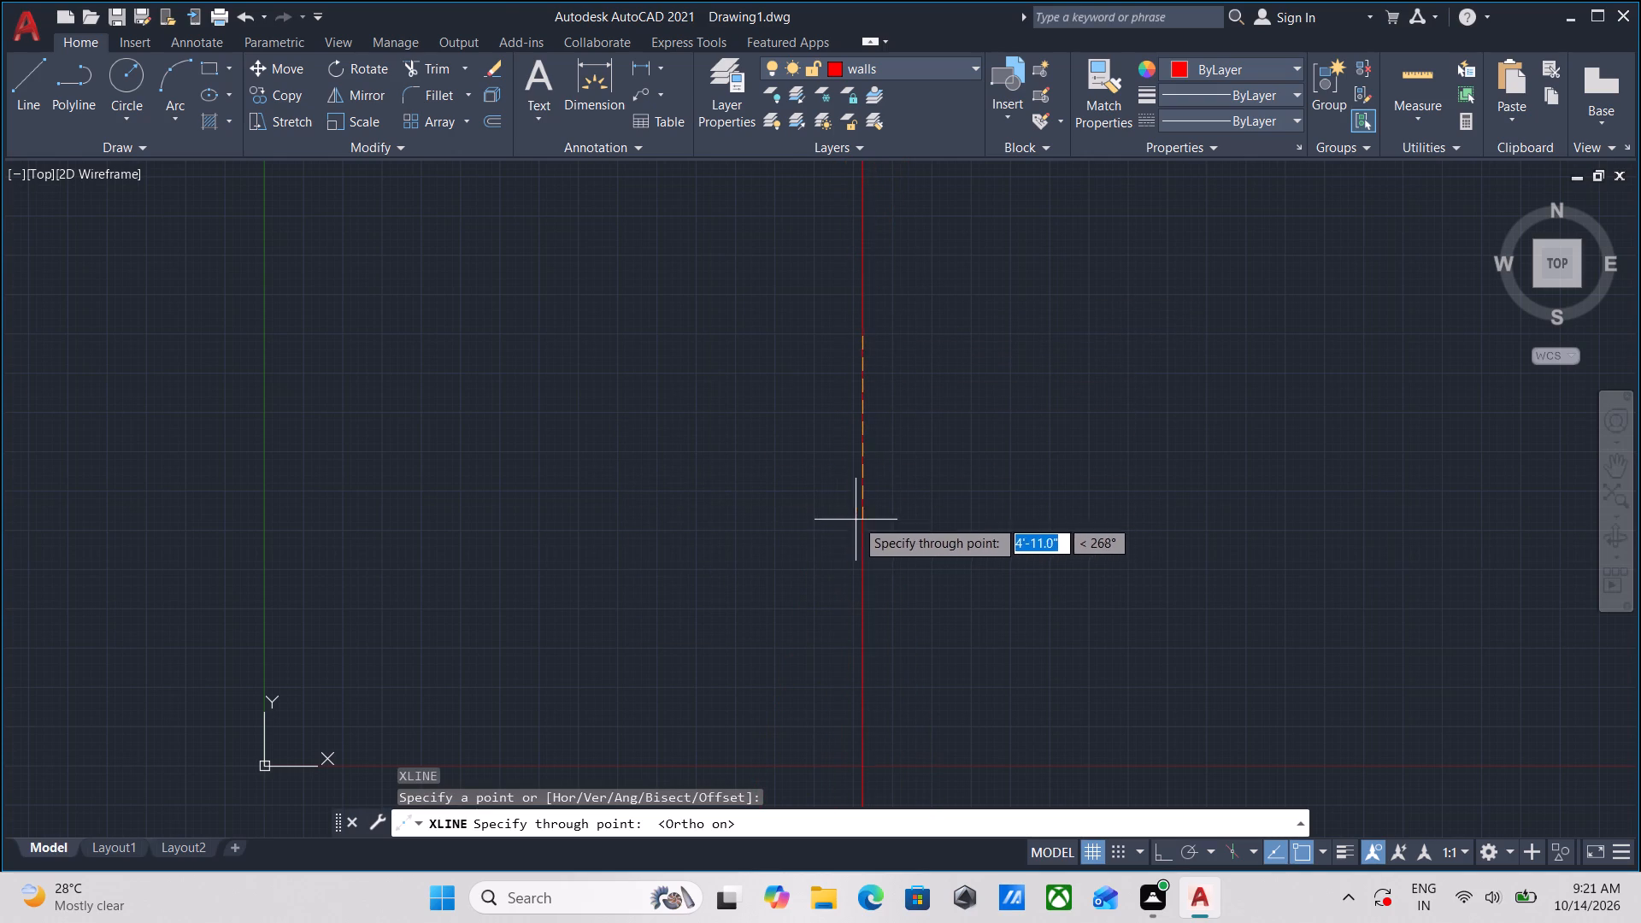
{"action": "left_click", "coordinate": [854, 504]}
{"action": "left_click", "coordinate": [745, 379]}
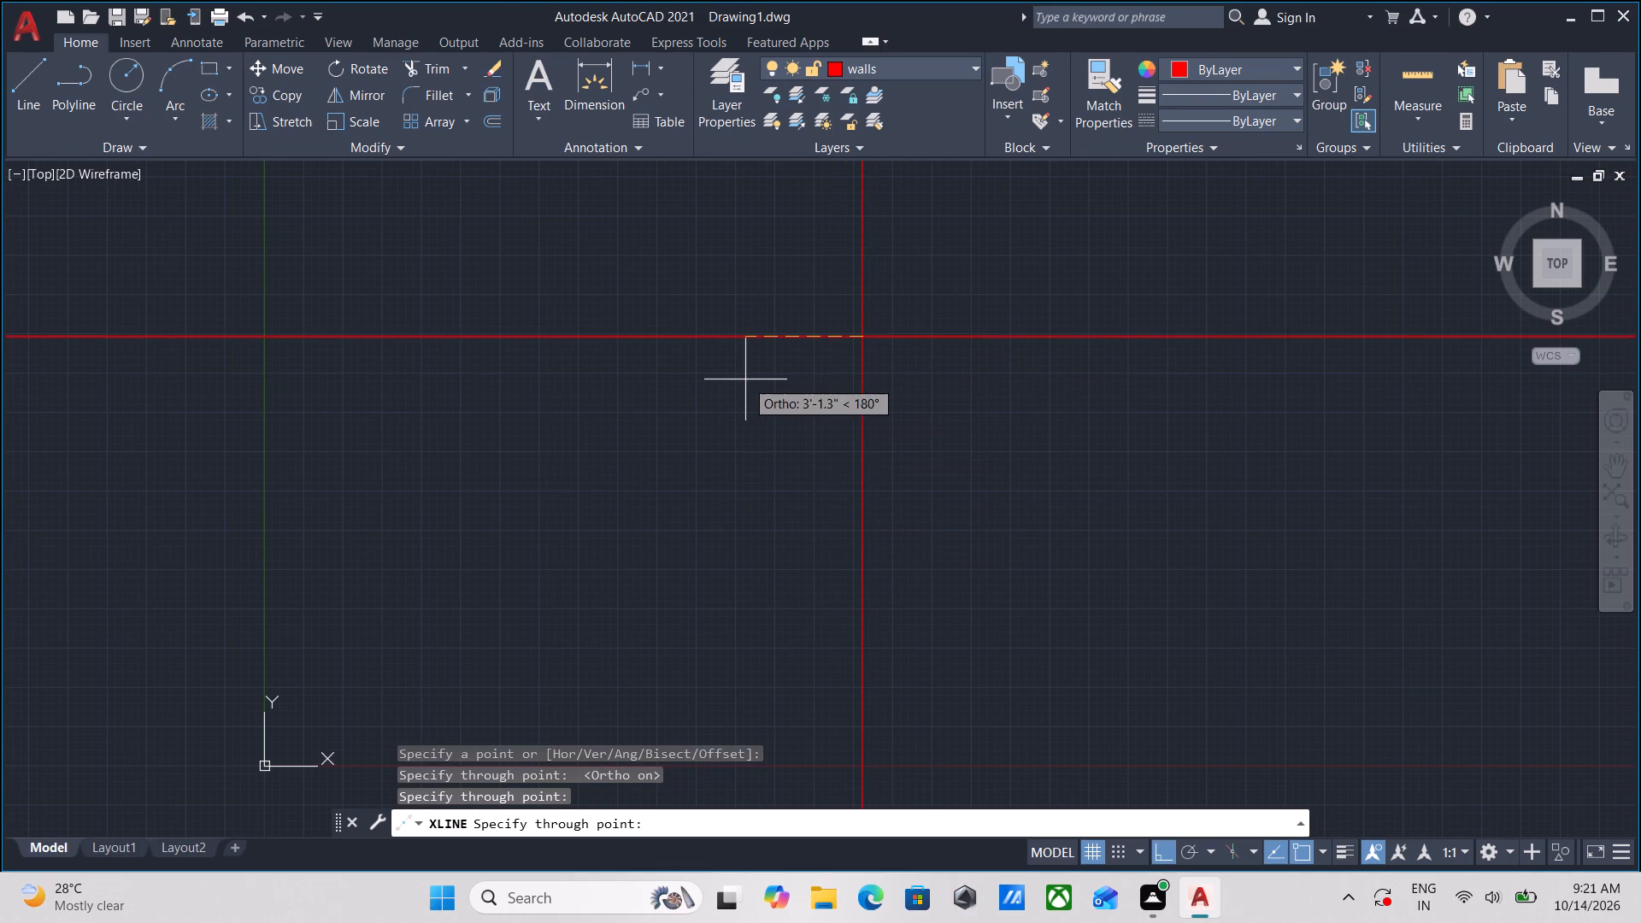
{"action": "key", "text": "Escape"}
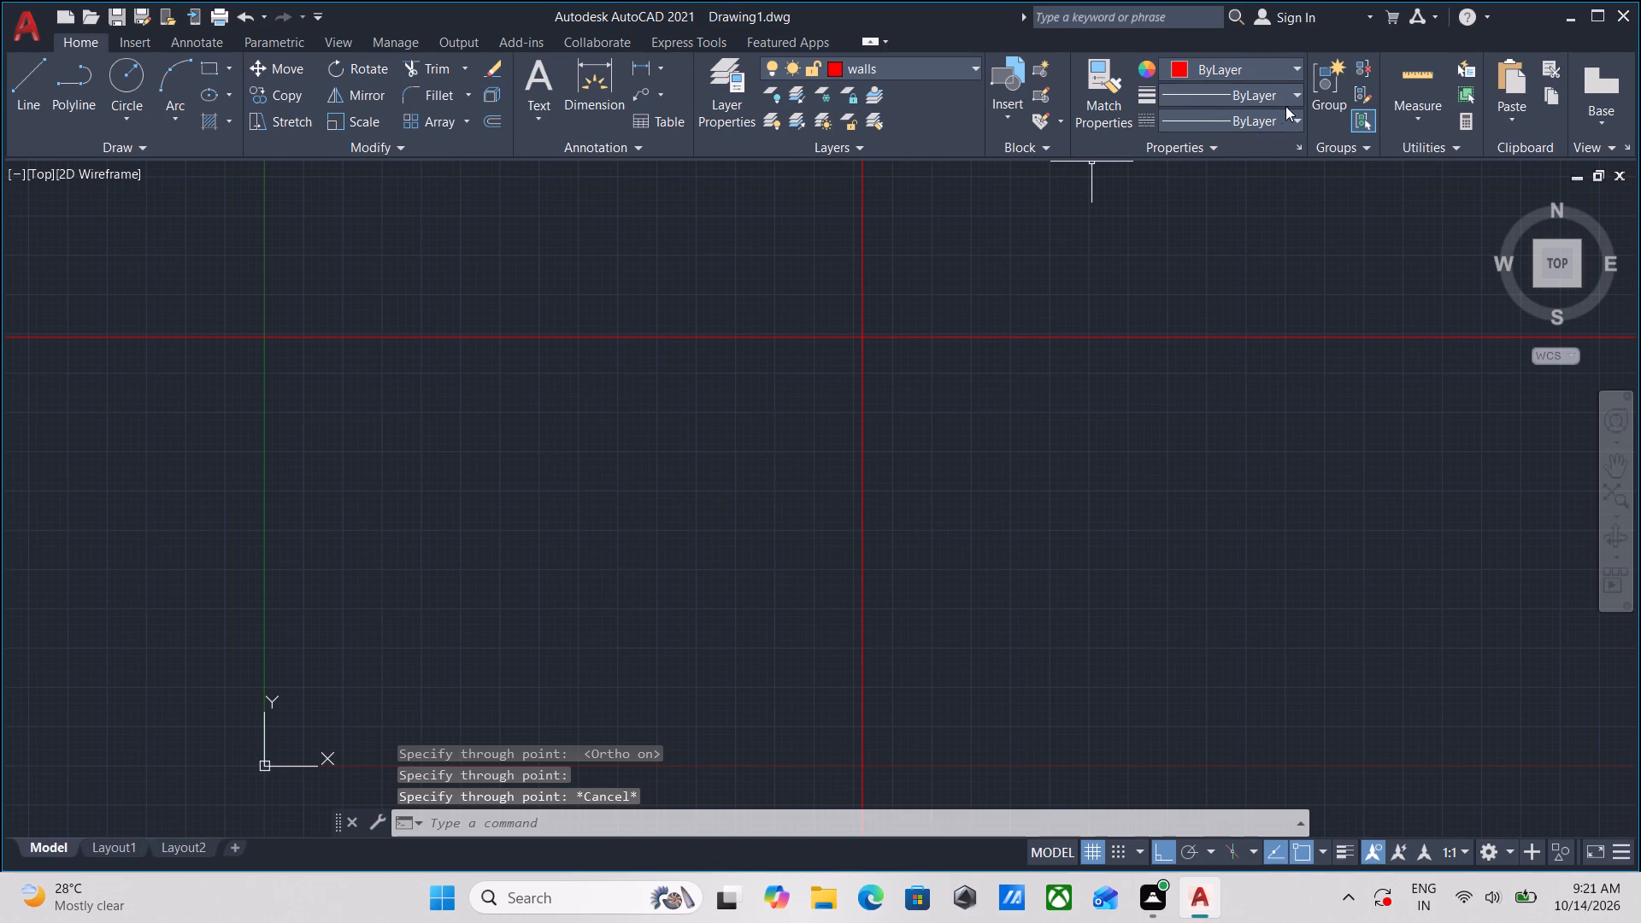
Set the current lineweight for new objects to 0.25 mm.
{"action": "left_click", "coordinate": [1290, 101]}
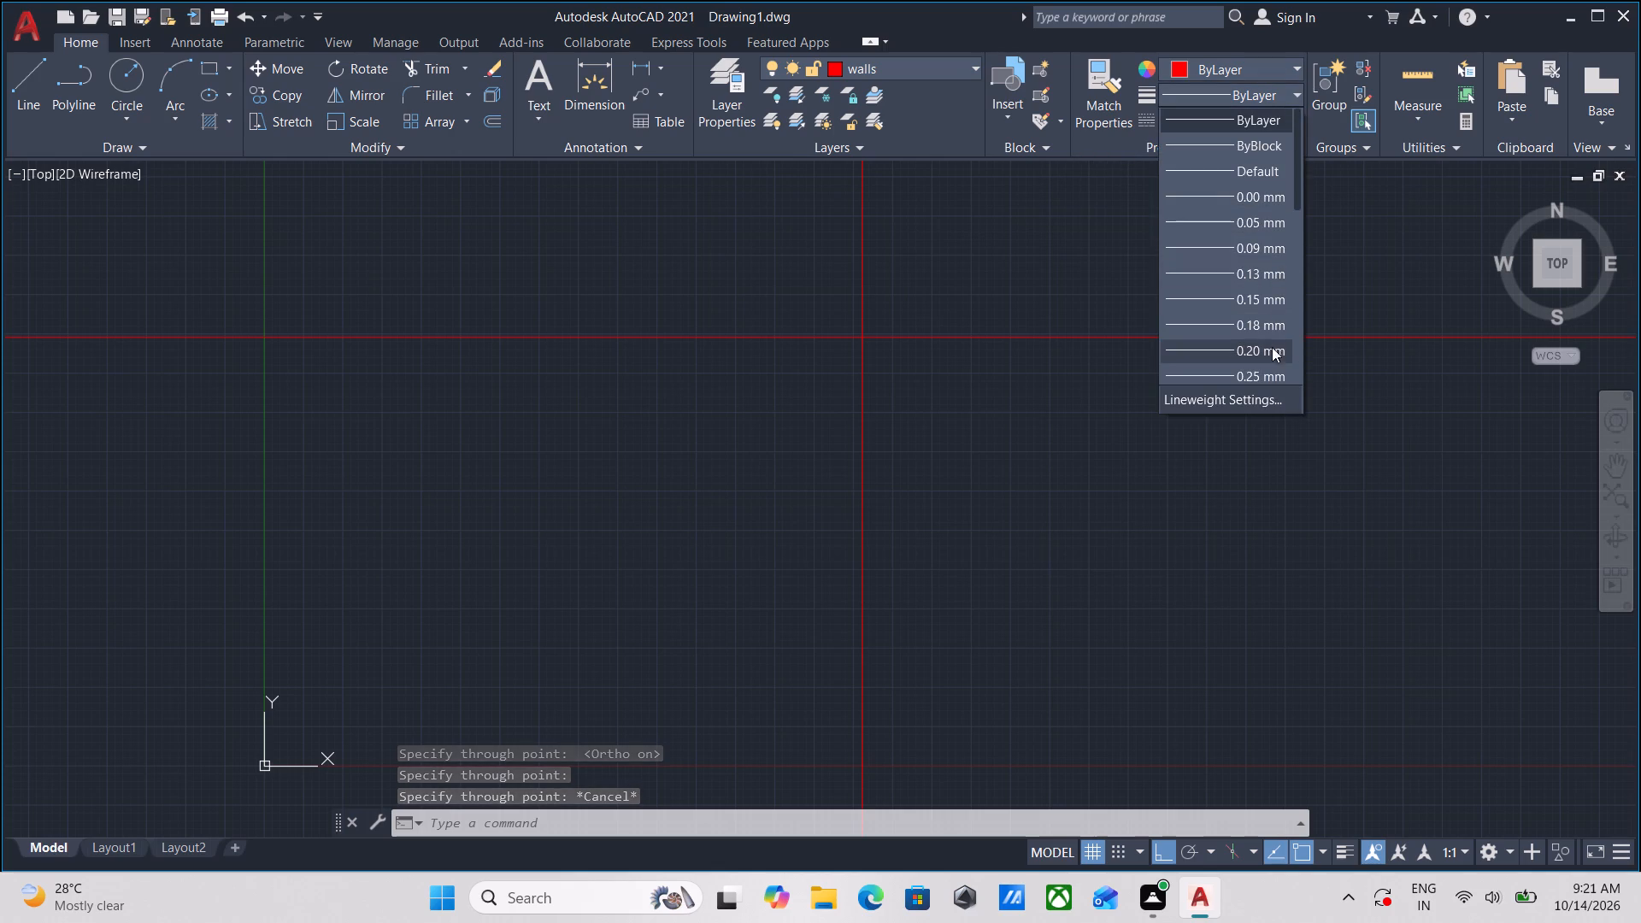
{"action": "left_click", "coordinate": [1260, 373]}
{"action": "left_click", "coordinate": [1280, 91]}
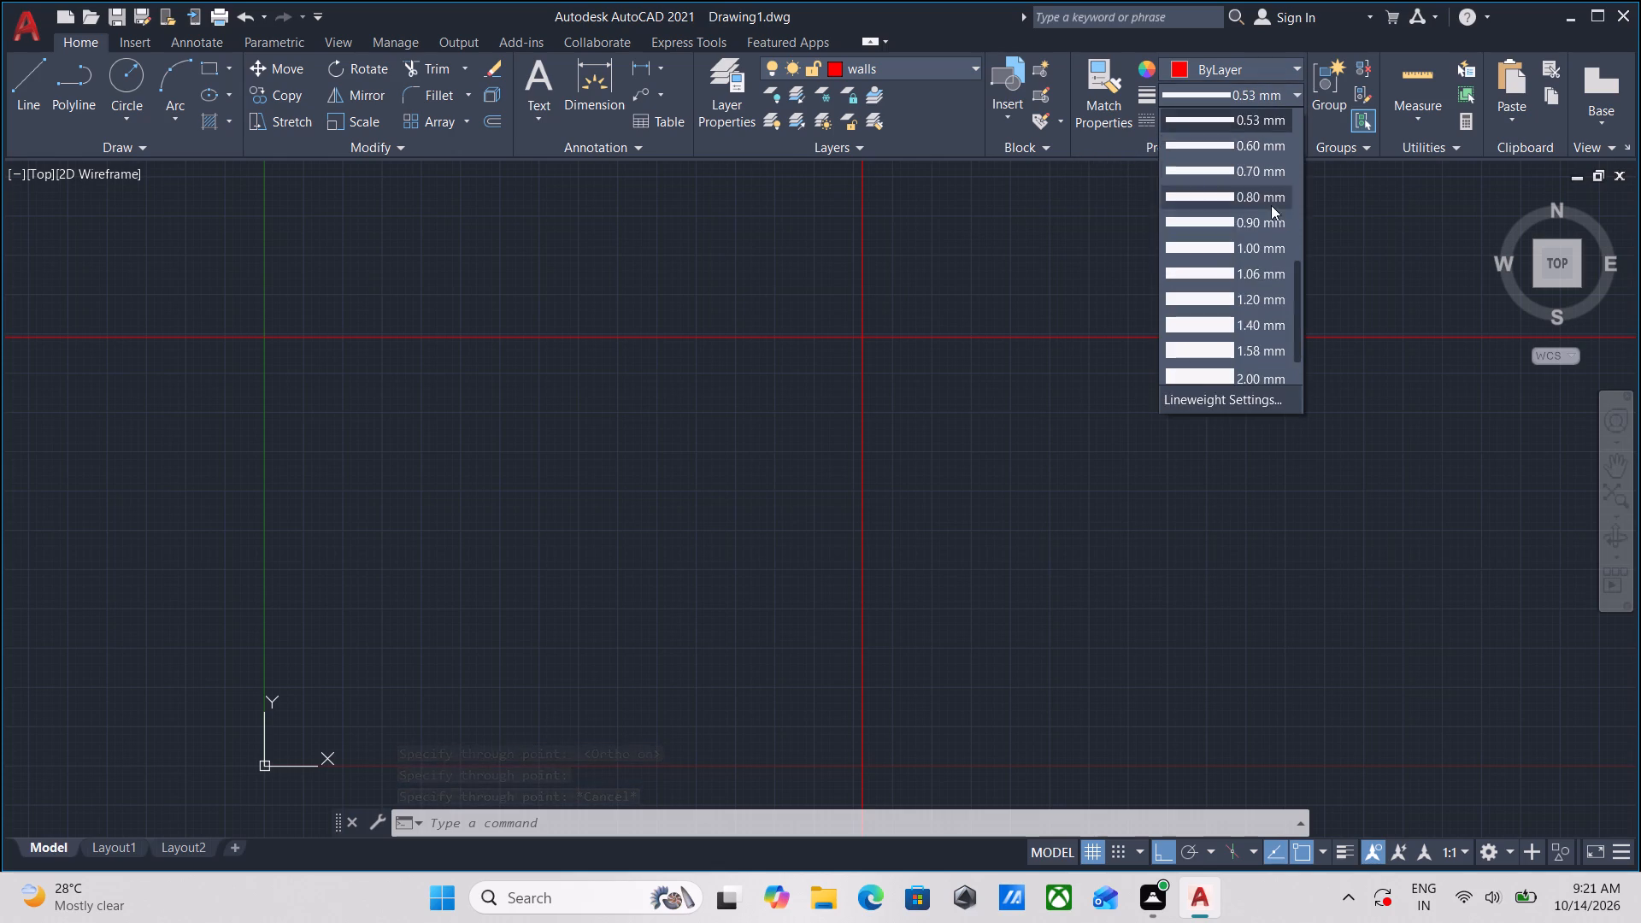
{"action": "scroll", "coordinate": [1247, 235], "scroll_direction": "up", "scroll_amount": 5}
{"action": "scroll", "coordinate": [1246, 268], "scroll_direction": "down", "scroll_amount": 2}
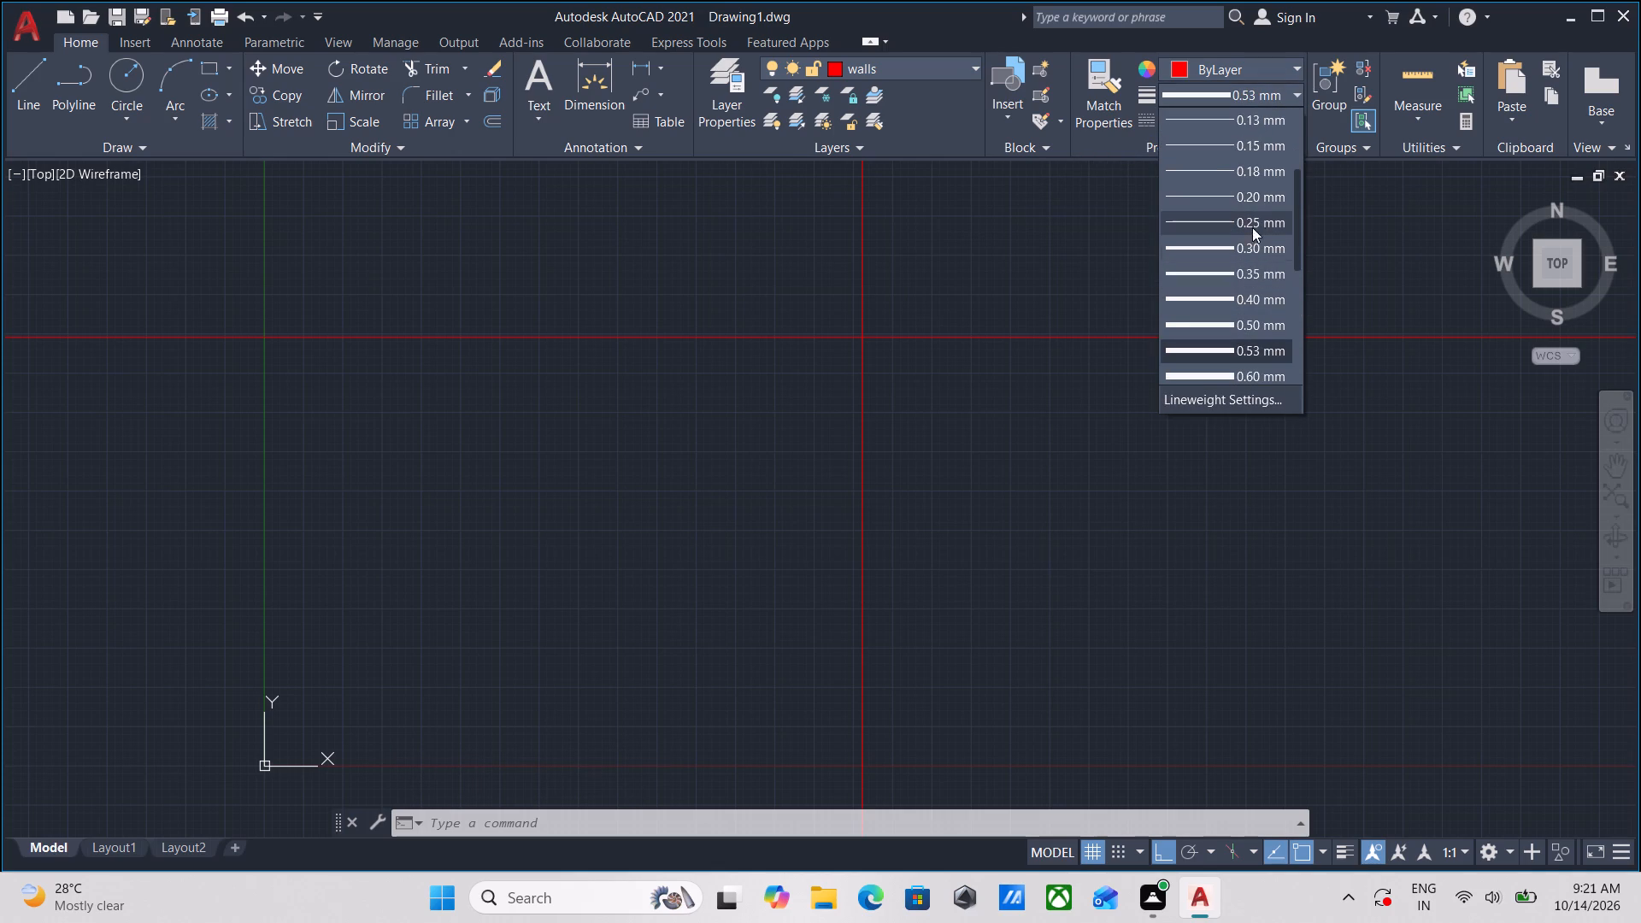
{"action": "left_click", "coordinate": [1262, 230]}
Select both crossing construction lines and set their lineweight to 0.25 mm.
{"action": "left_click", "coordinate": [874, 426]}
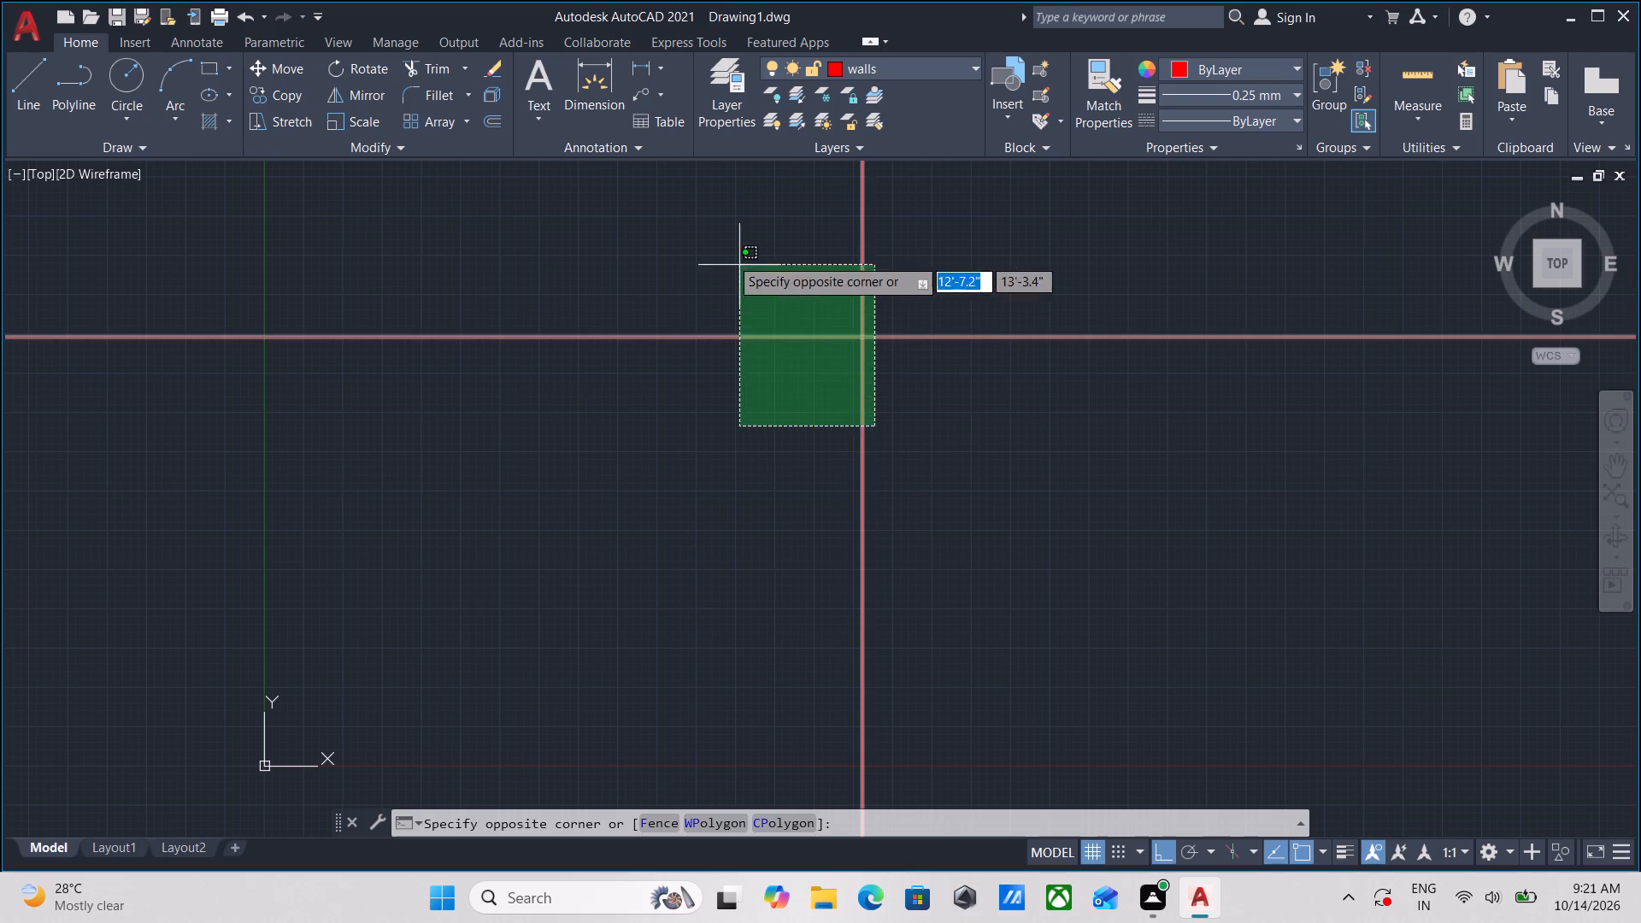
{"action": "left_click", "coordinate": [722, 253]}
{"action": "left_click", "coordinate": [1272, 97]}
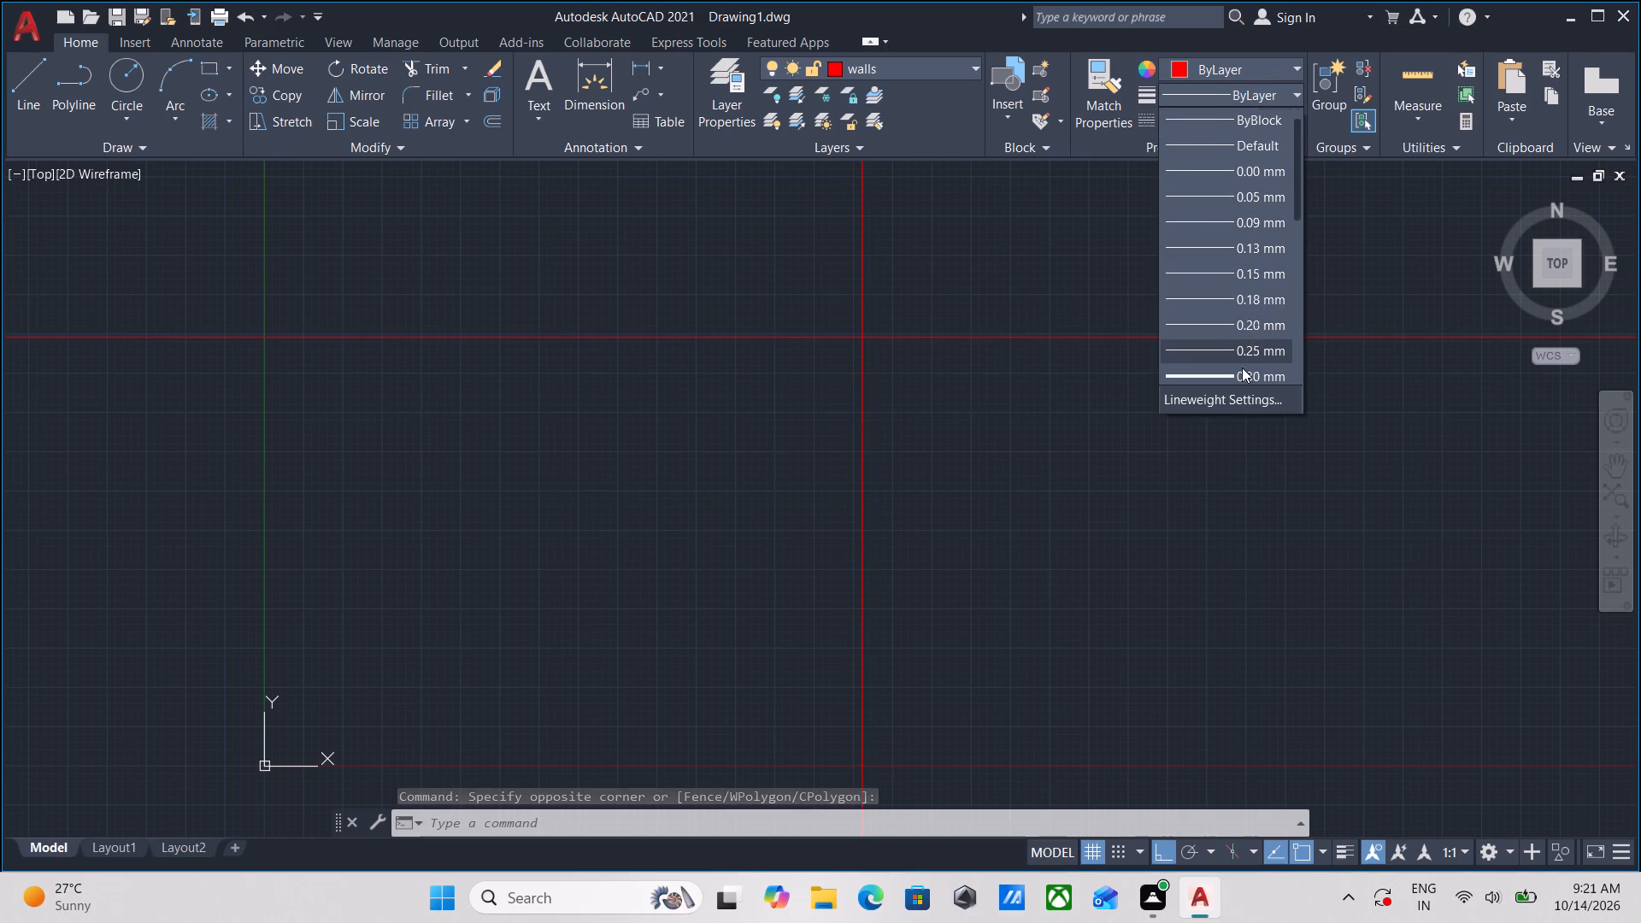
{"action": "left_click", "coordinate": [1244, 328]}
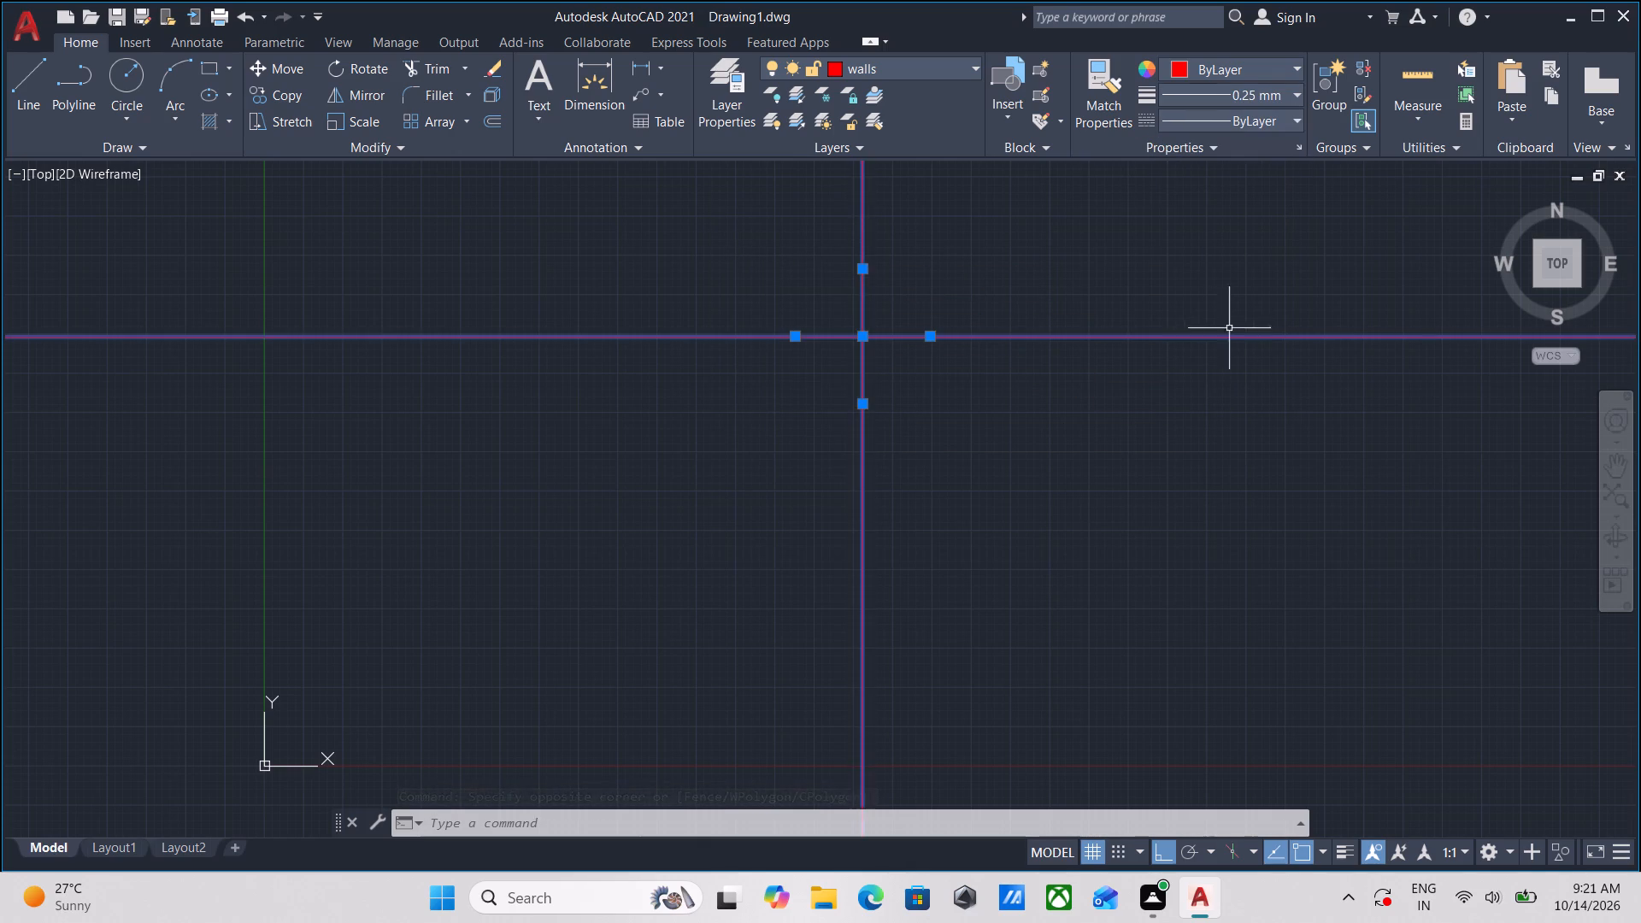
{"action": "scroll", "coordinate": [868, 261], "scroll_direction": "up", "scroll_amount": 2}
{"action": "key", "text": "Escape"}
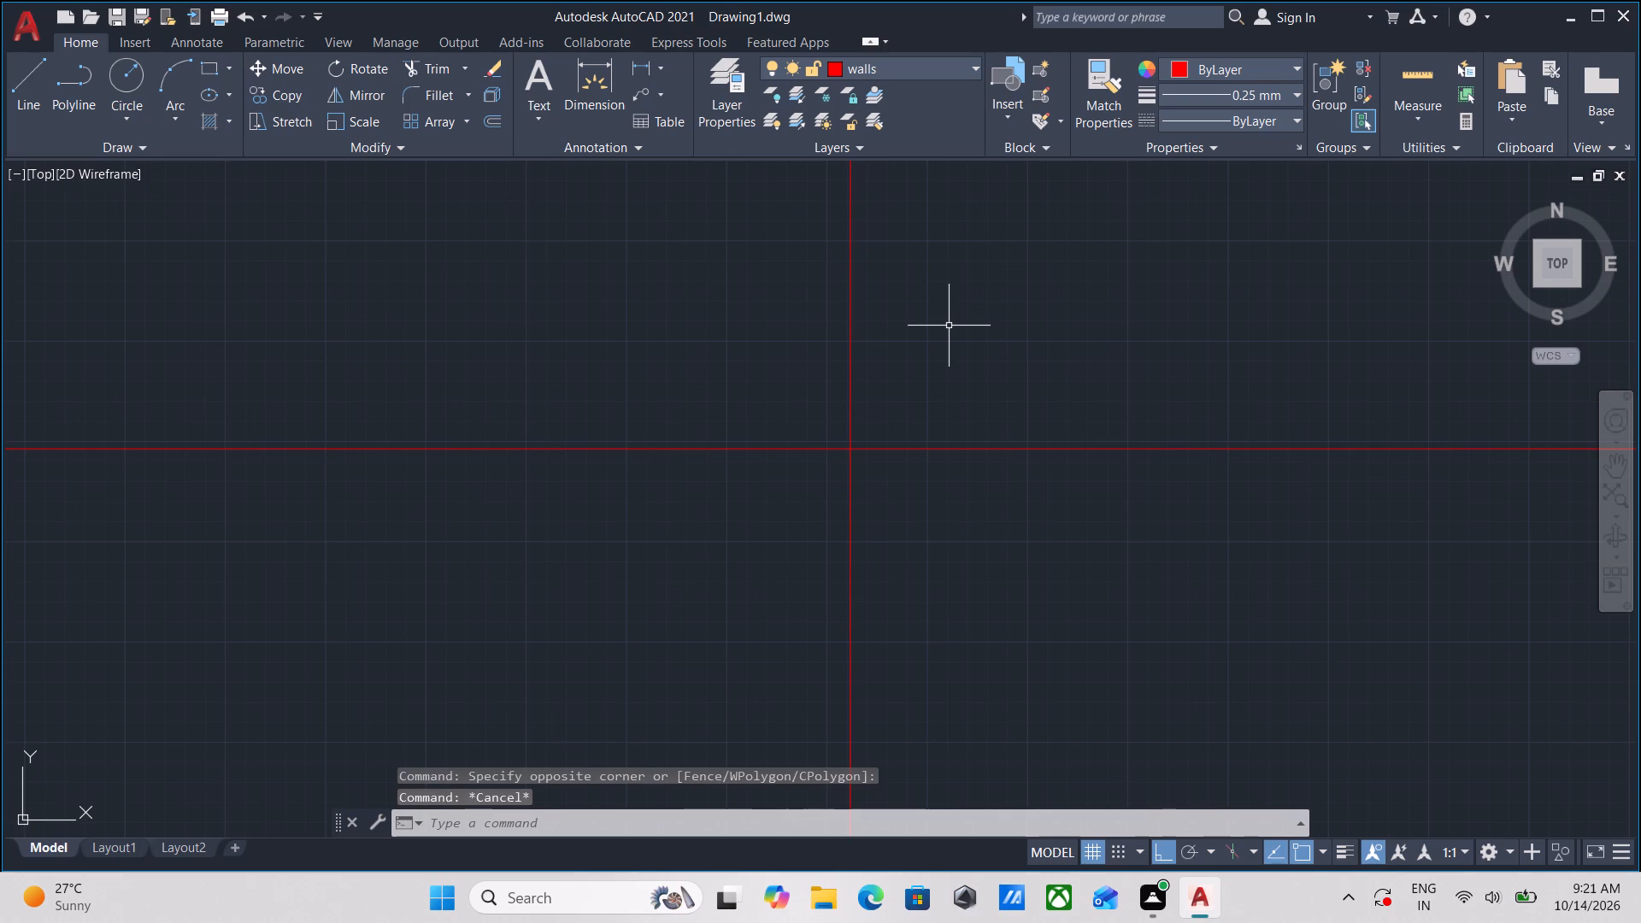
Offset the vertical construction line 9" to its right.
{"action": "middle_click_drag", "start_coordinate": [949, 326], "coordinate": [807, 246]}
{"action": "scroll", "coordinate": [820, 325], "scroll_direction": "down", "scroll_amount": 1}
{"action": "middle_click_drag", "start_coordinate": [813, 333], "coordinate": [790, 356]}
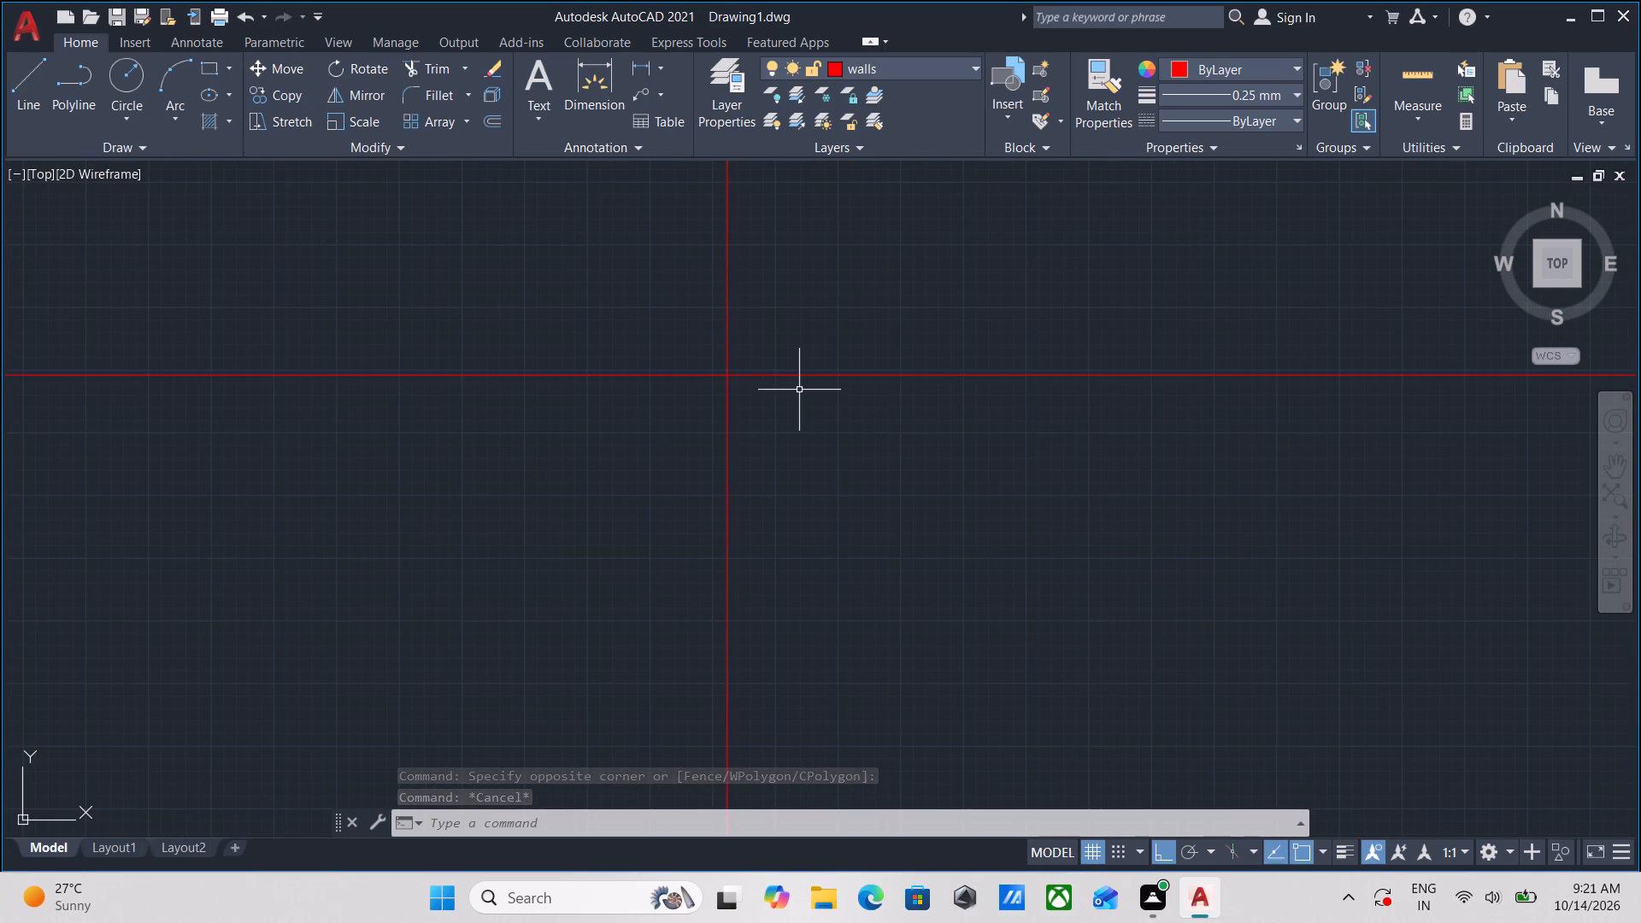
{"action": "middle_click_drag", "start_coordinate": [903, 351], "coordinate": [895, 508]}
{"action": "middle_click_drag", "start_coordinate": [791, 384], "coordinate": [802, 456]}
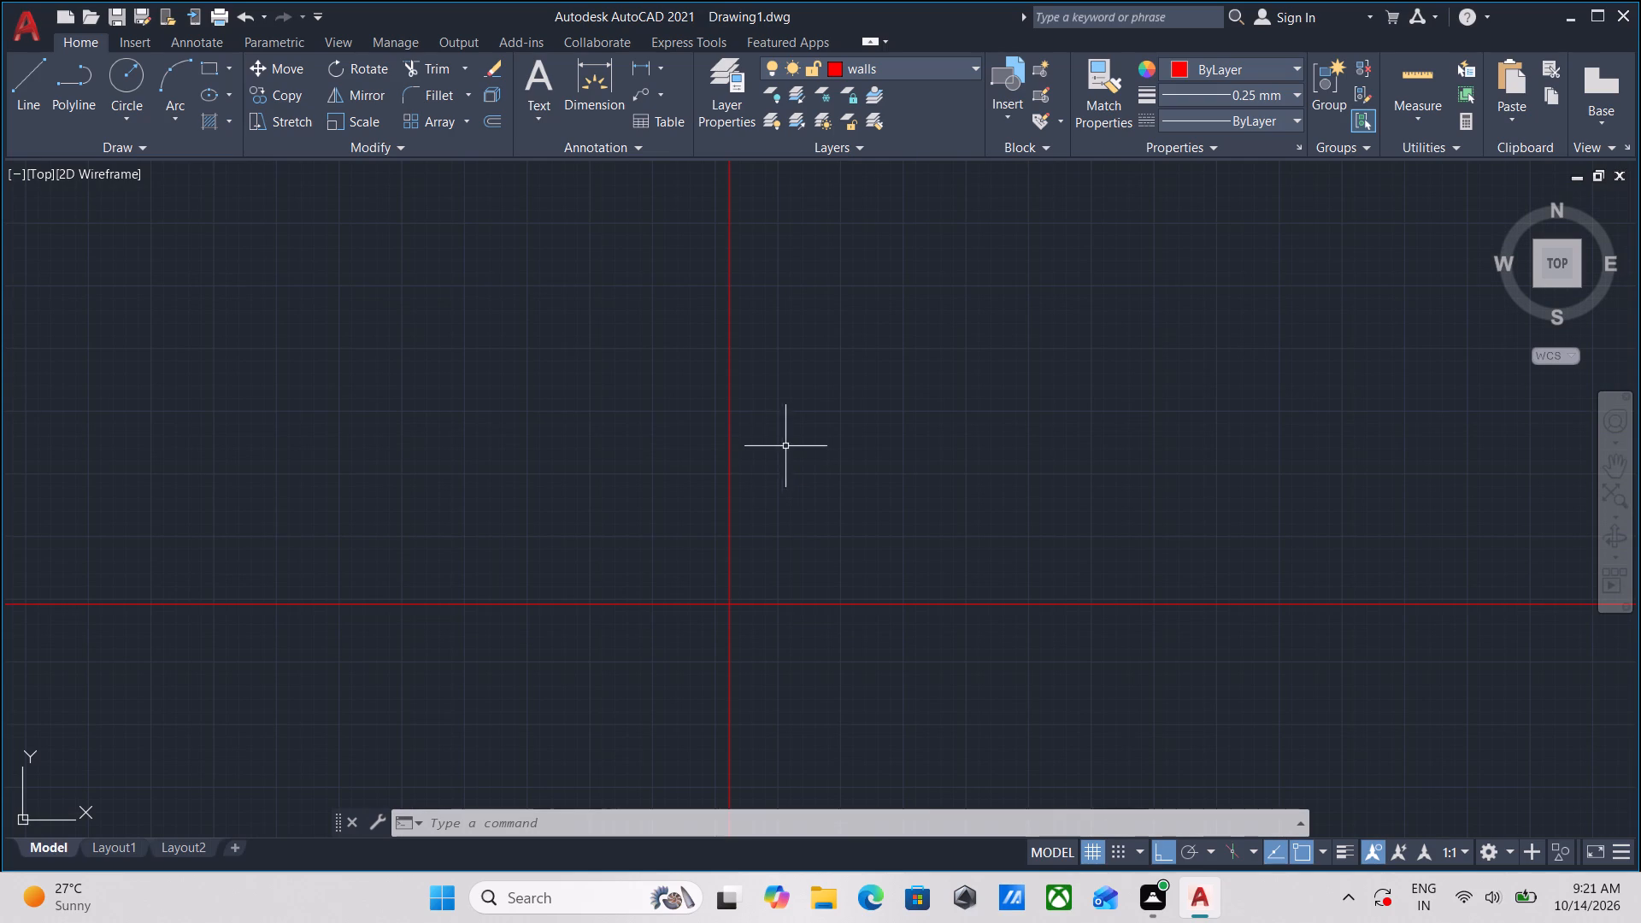
{"action": "left_click", "coordinate": [758, 451]}
{"action": "left_click", "coordinate": [661, 409]}
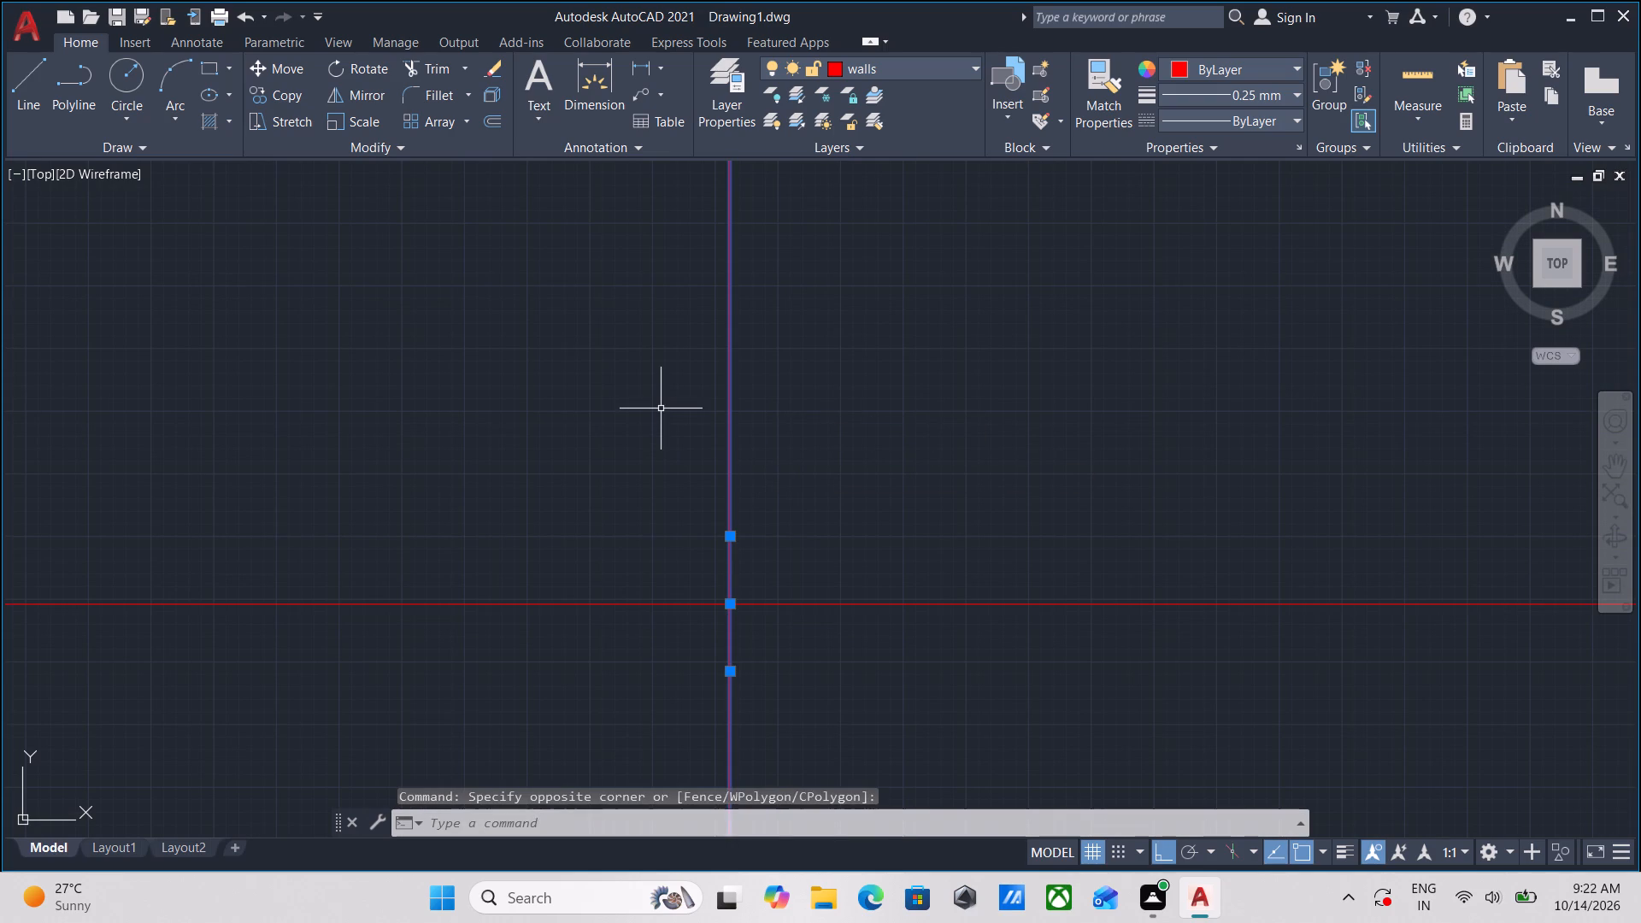
{"action": "key", "text": "o"}
{"action": "key", "text": "Return"}
{"action": "left_click", "coordinate": [728, 436]}
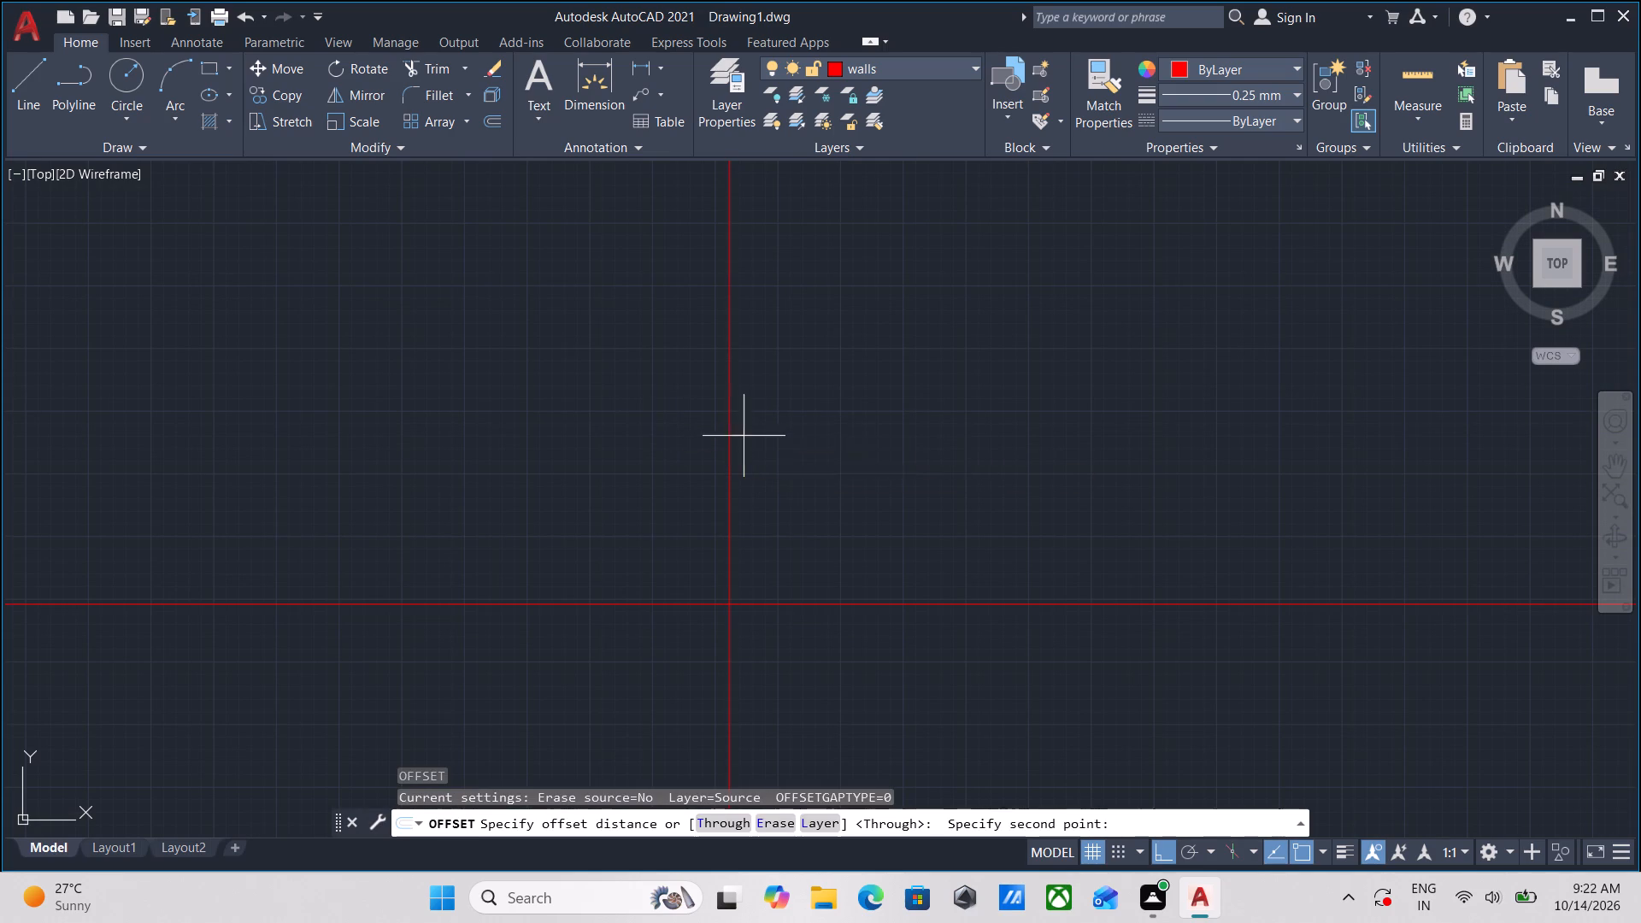
{"action": "left_click", "coordinate": [783, 435]}
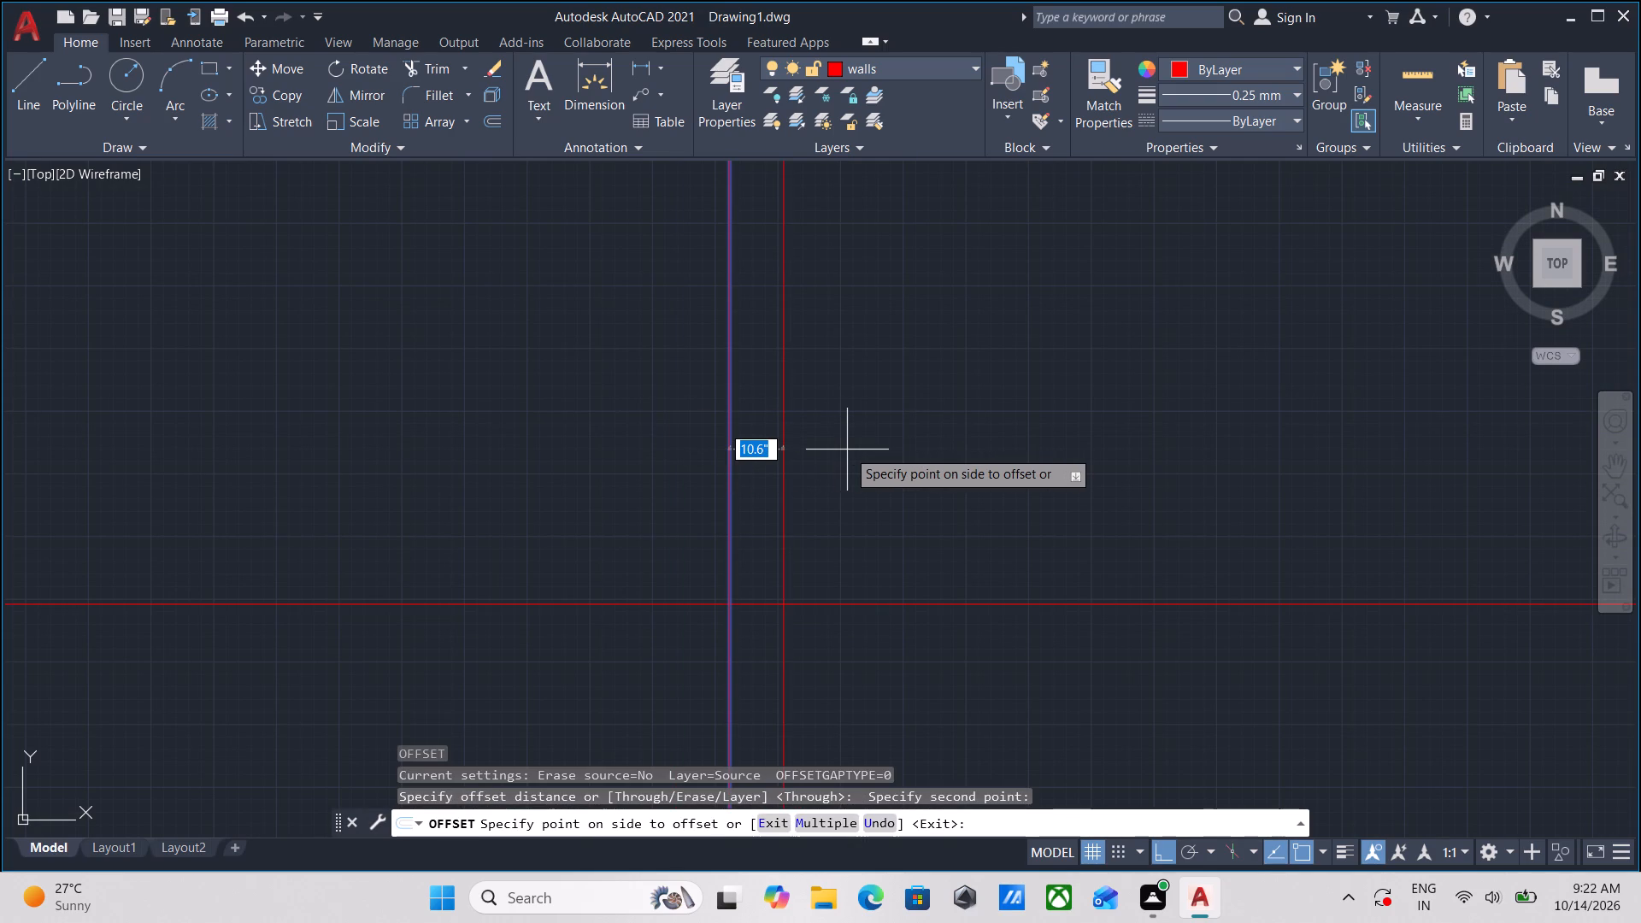
{"action": "key", "text": "9"}
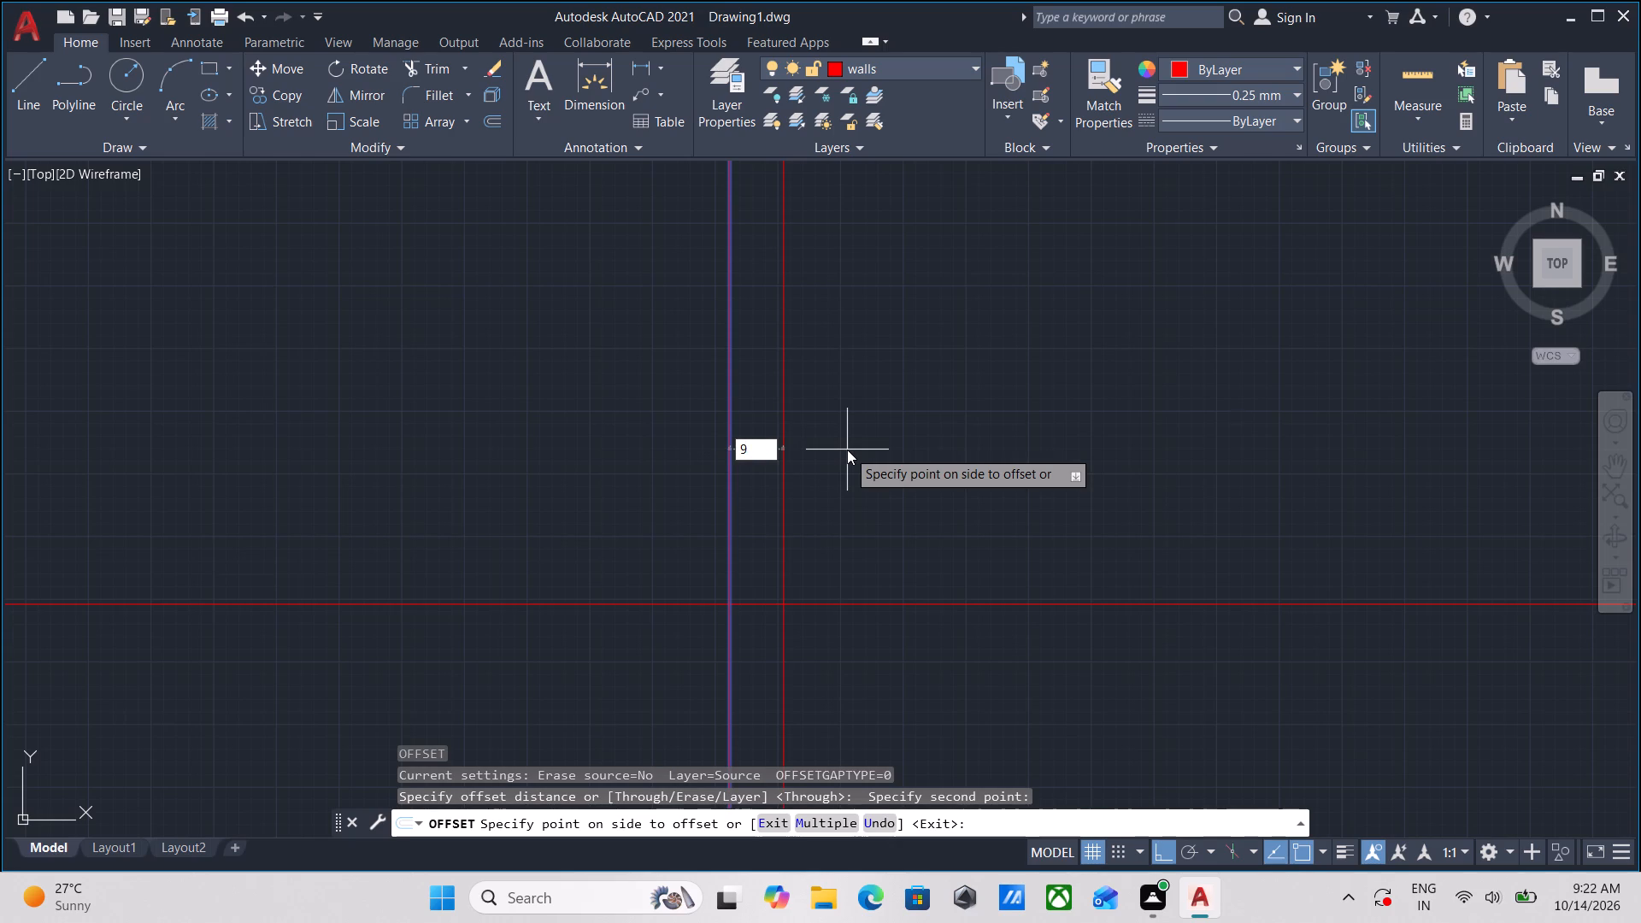
{"action": "key", "text": "Return"}
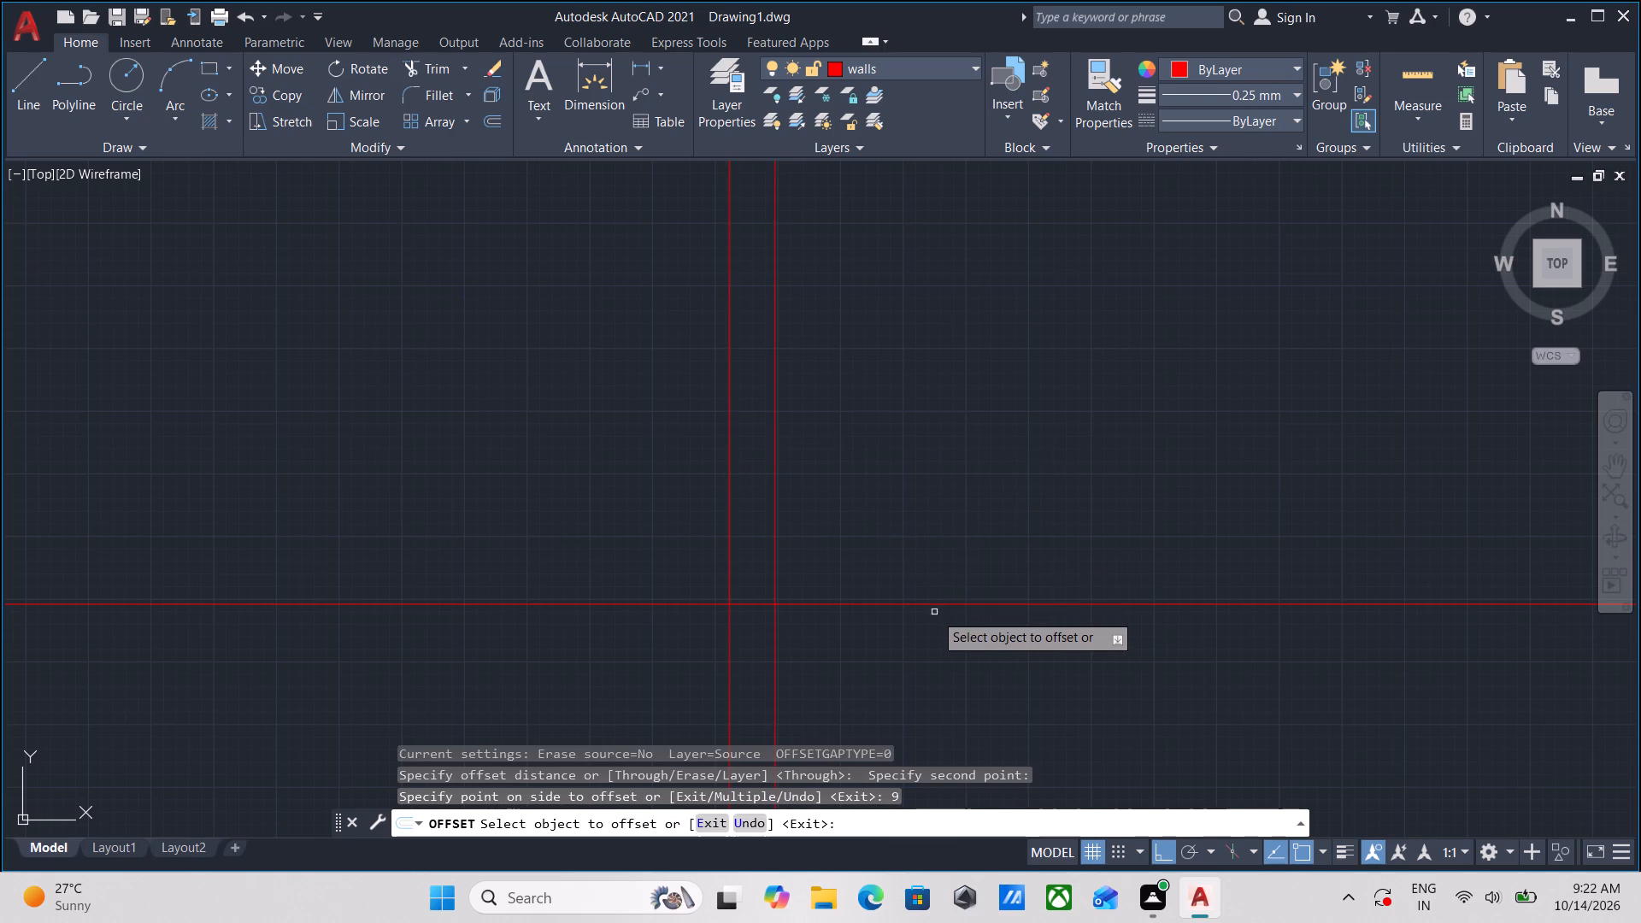
Offset the horizontal construction line 9" upward.
{"action": "left_click", "coordinate": [938, 603]}
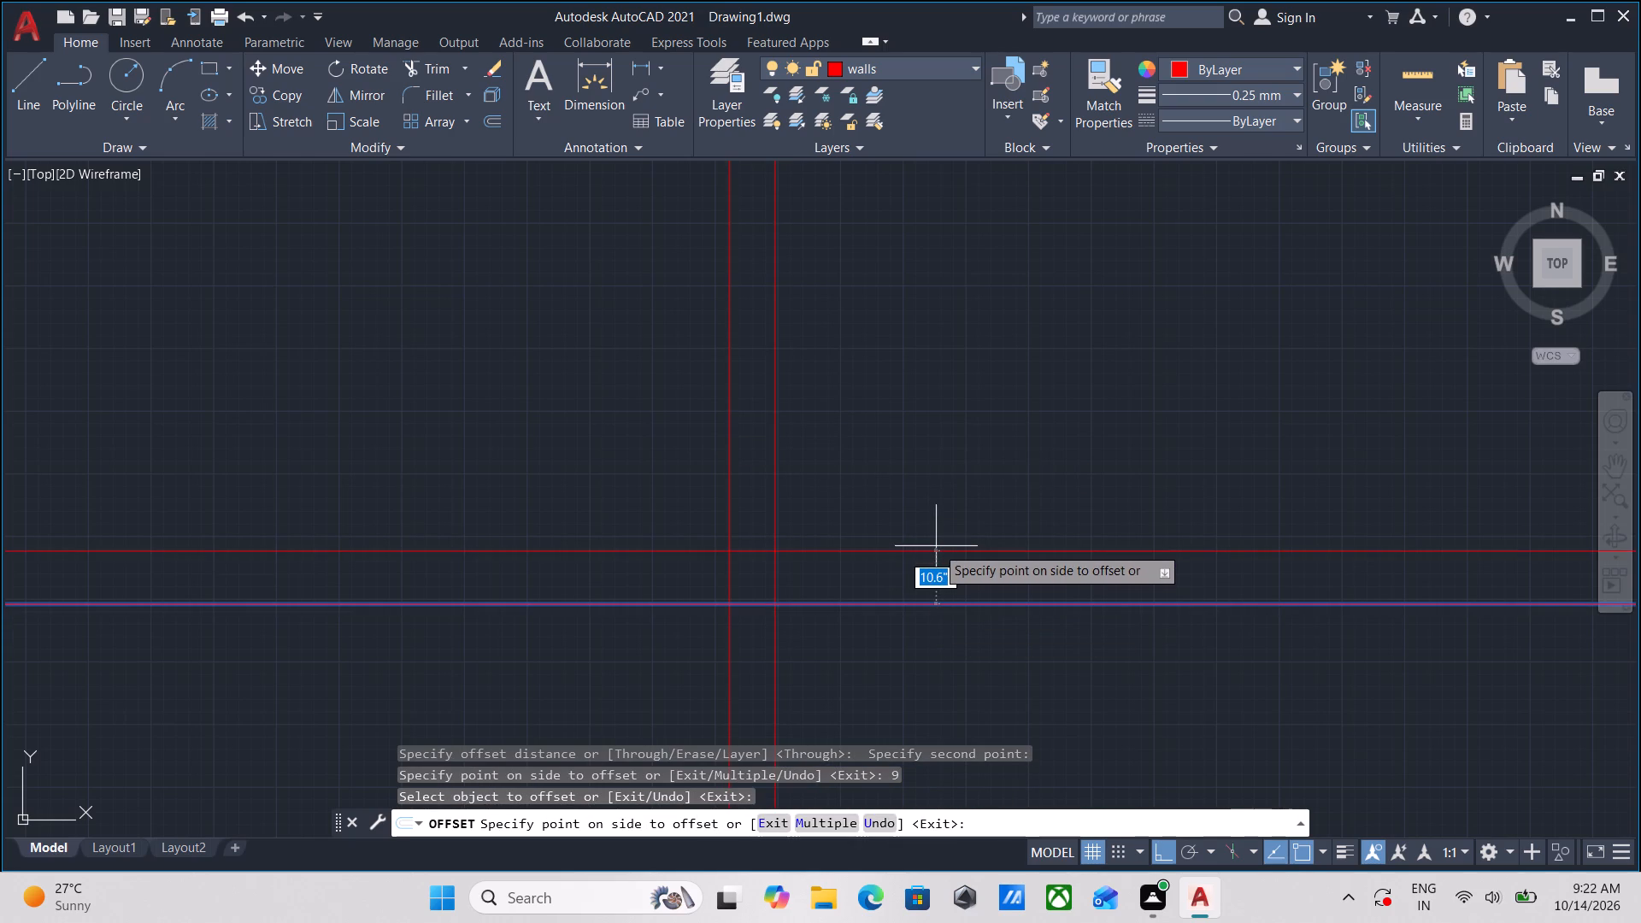
{"action": "key", "text": "9"}
{"action": "key", "text": "Return"}
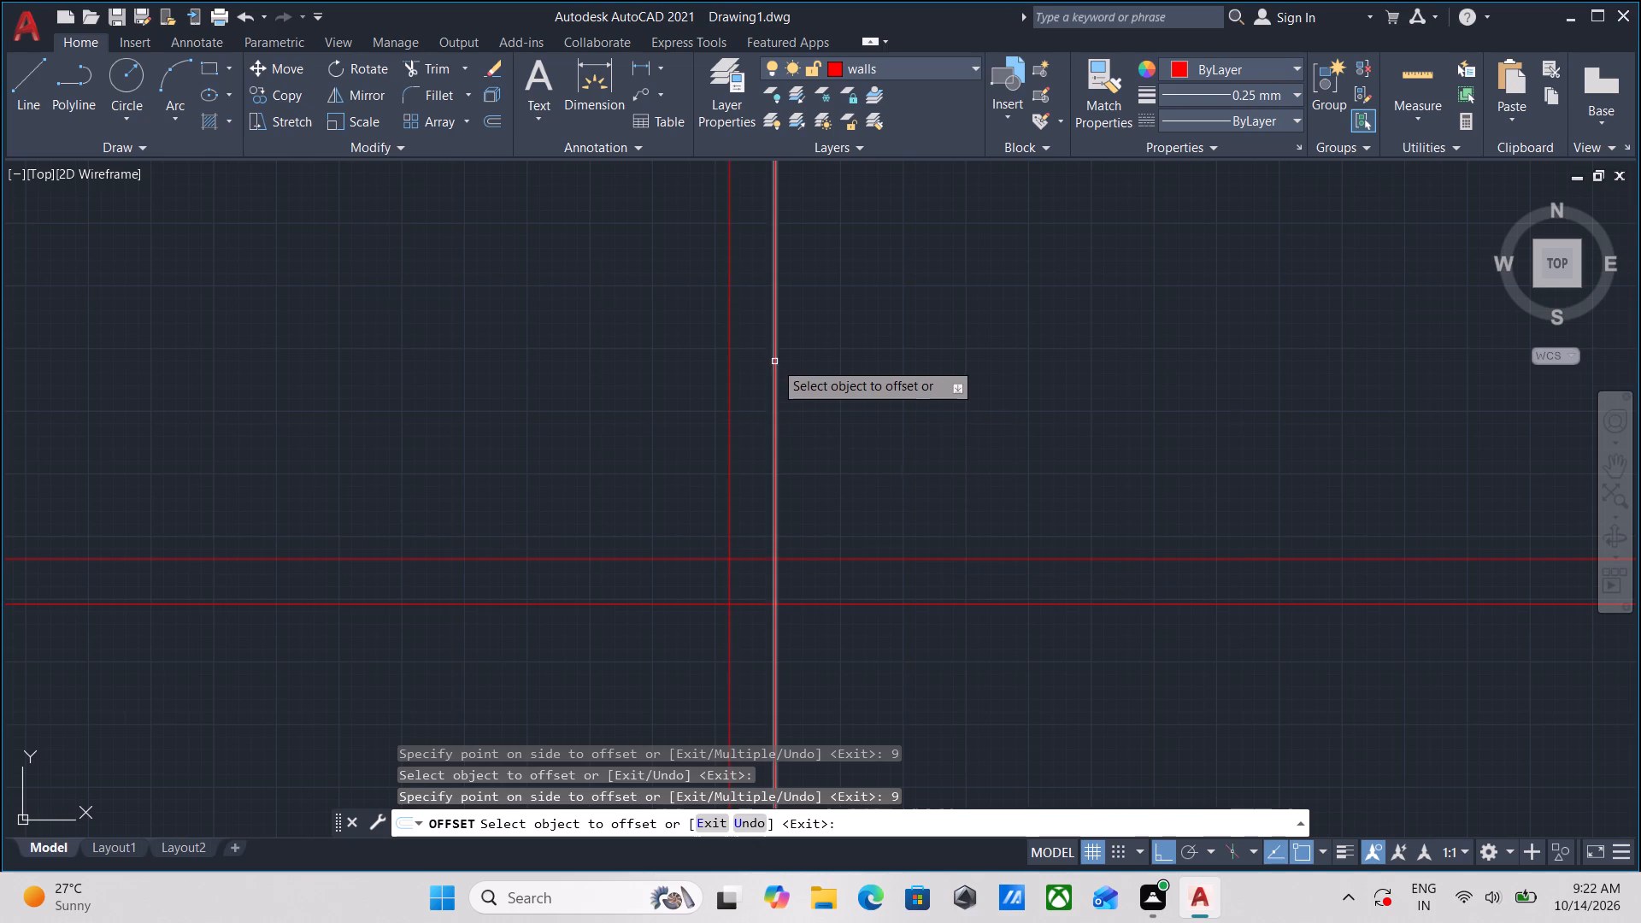
Offset the inner vertical line of the 9" wall 11'9" to its right.
{"action": "left_click", "coordinate": [775, 358]}
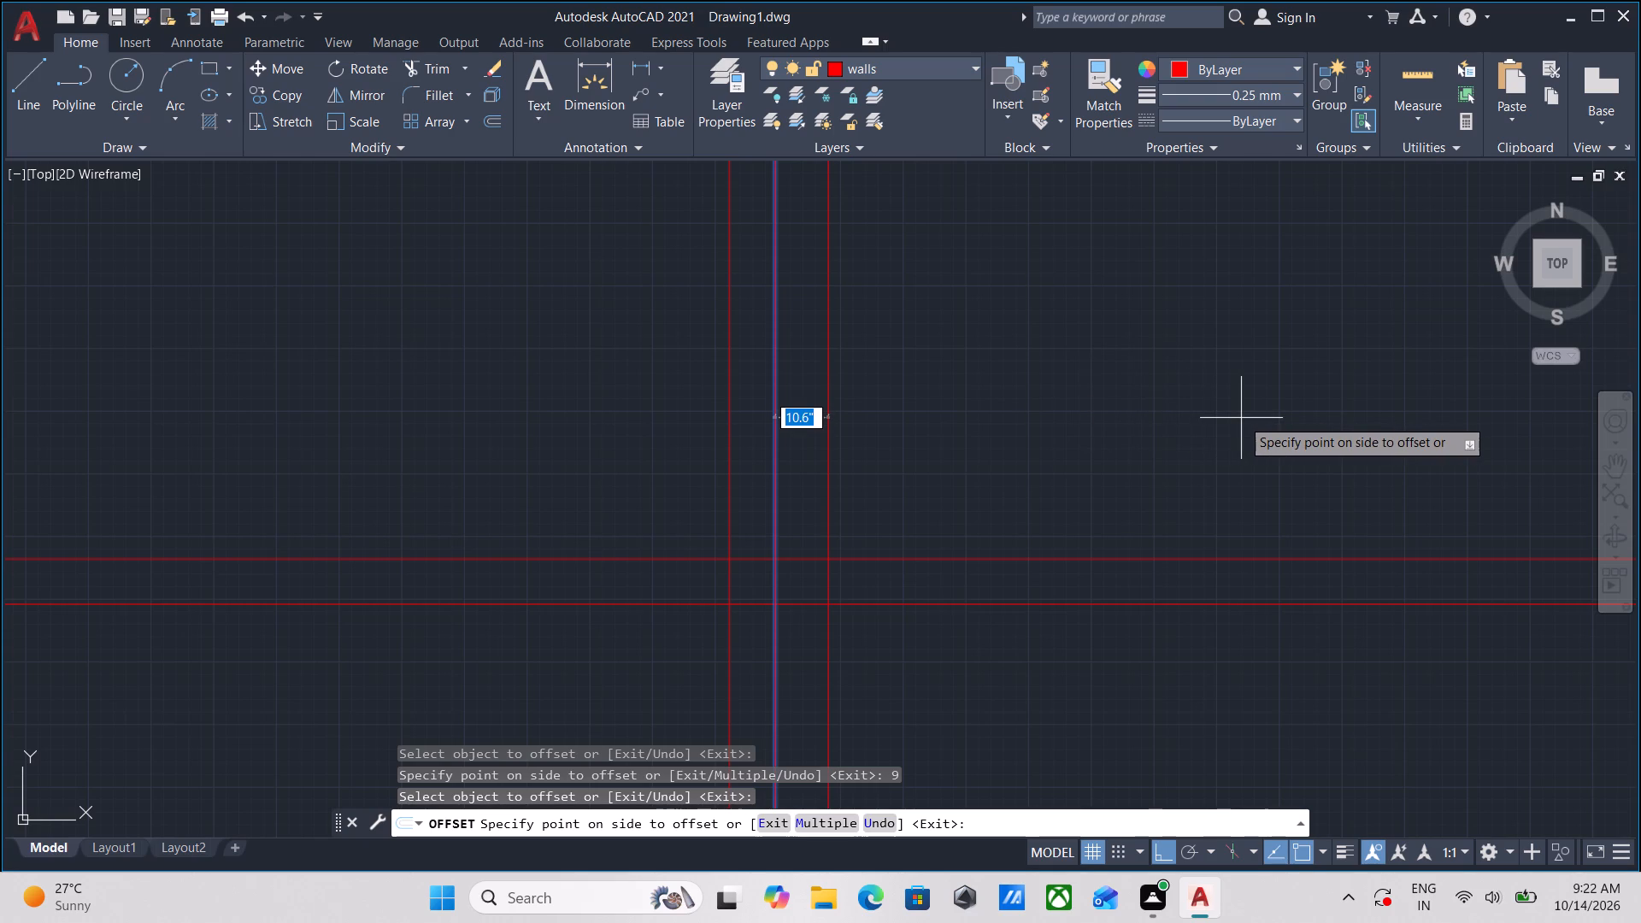
{"action": "type", "text": "11'9"}
{"action": "key", "text": "Return"}
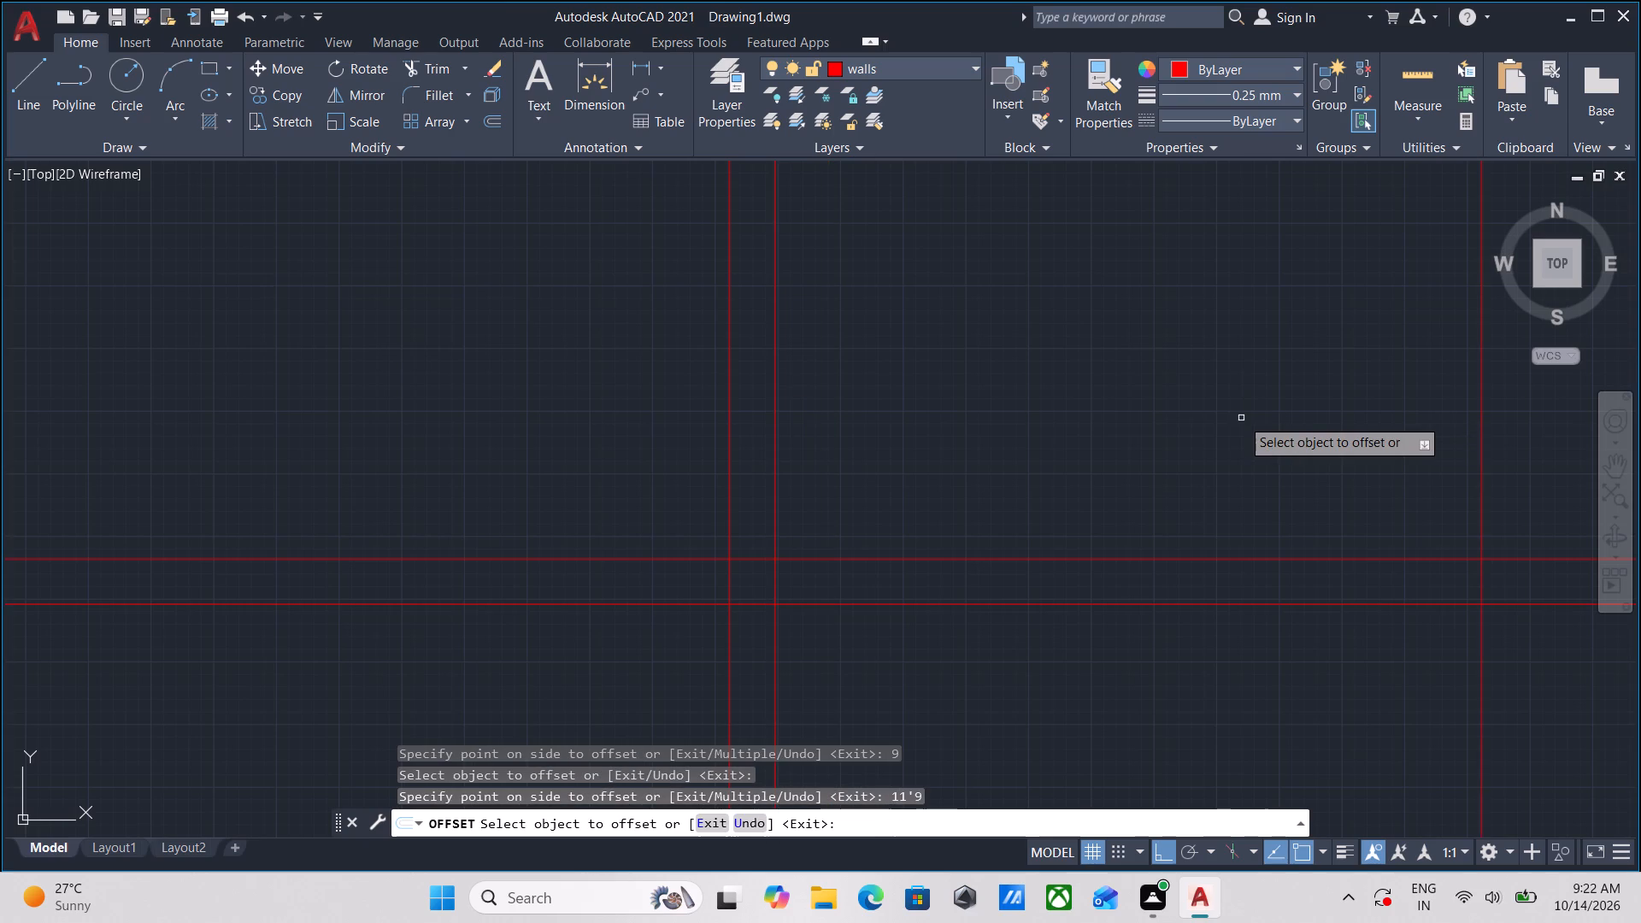
Offset the rightmost vertical construction line 5" to its right to form the partition wall's thickness.
{"action": "scroll", "coordinate": [1241, 418], "scroll_direction": "up", "scroll_amount": 1}
{"action": "scroll", "coordinate": [1236, 389], "scroll_direction": "down", "scroll_amount": 1}
{"action": "middle_click_drag", "start_coordinate": [1234, 389], "coordinate": [1112, 416]}
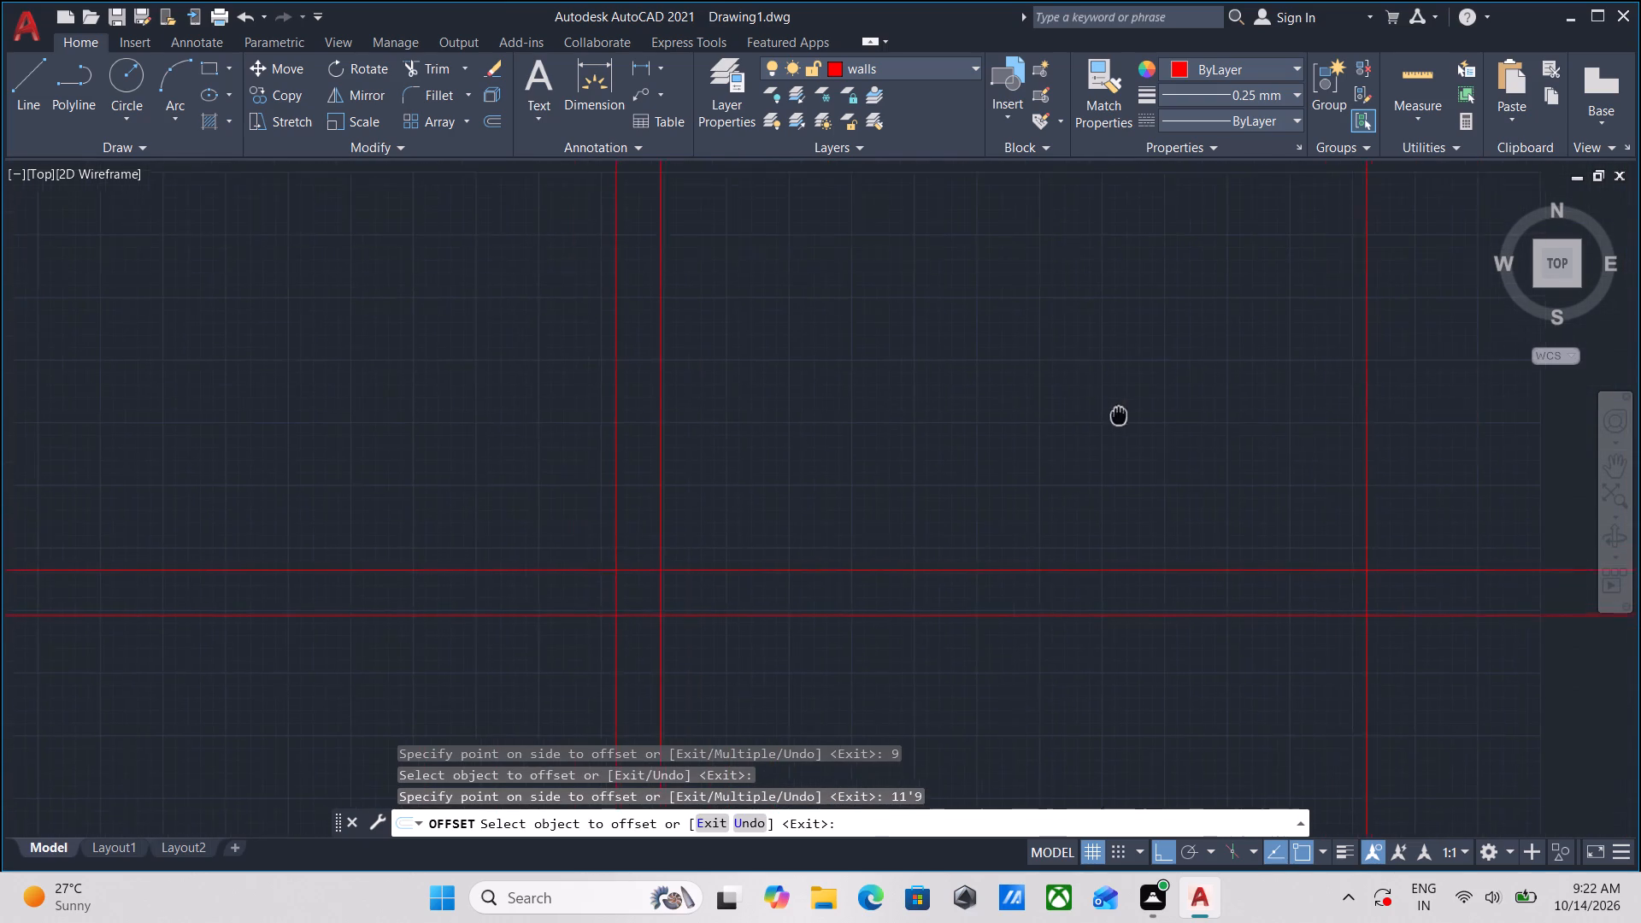
{"action": "middle_click_drag", "start_coordinate": [1112, 416], "coordinate": [1080, 425]}
{"action": "middle_click_drag", "start_coordinate": [1138, 425], "coordinate": [1064, 442]}
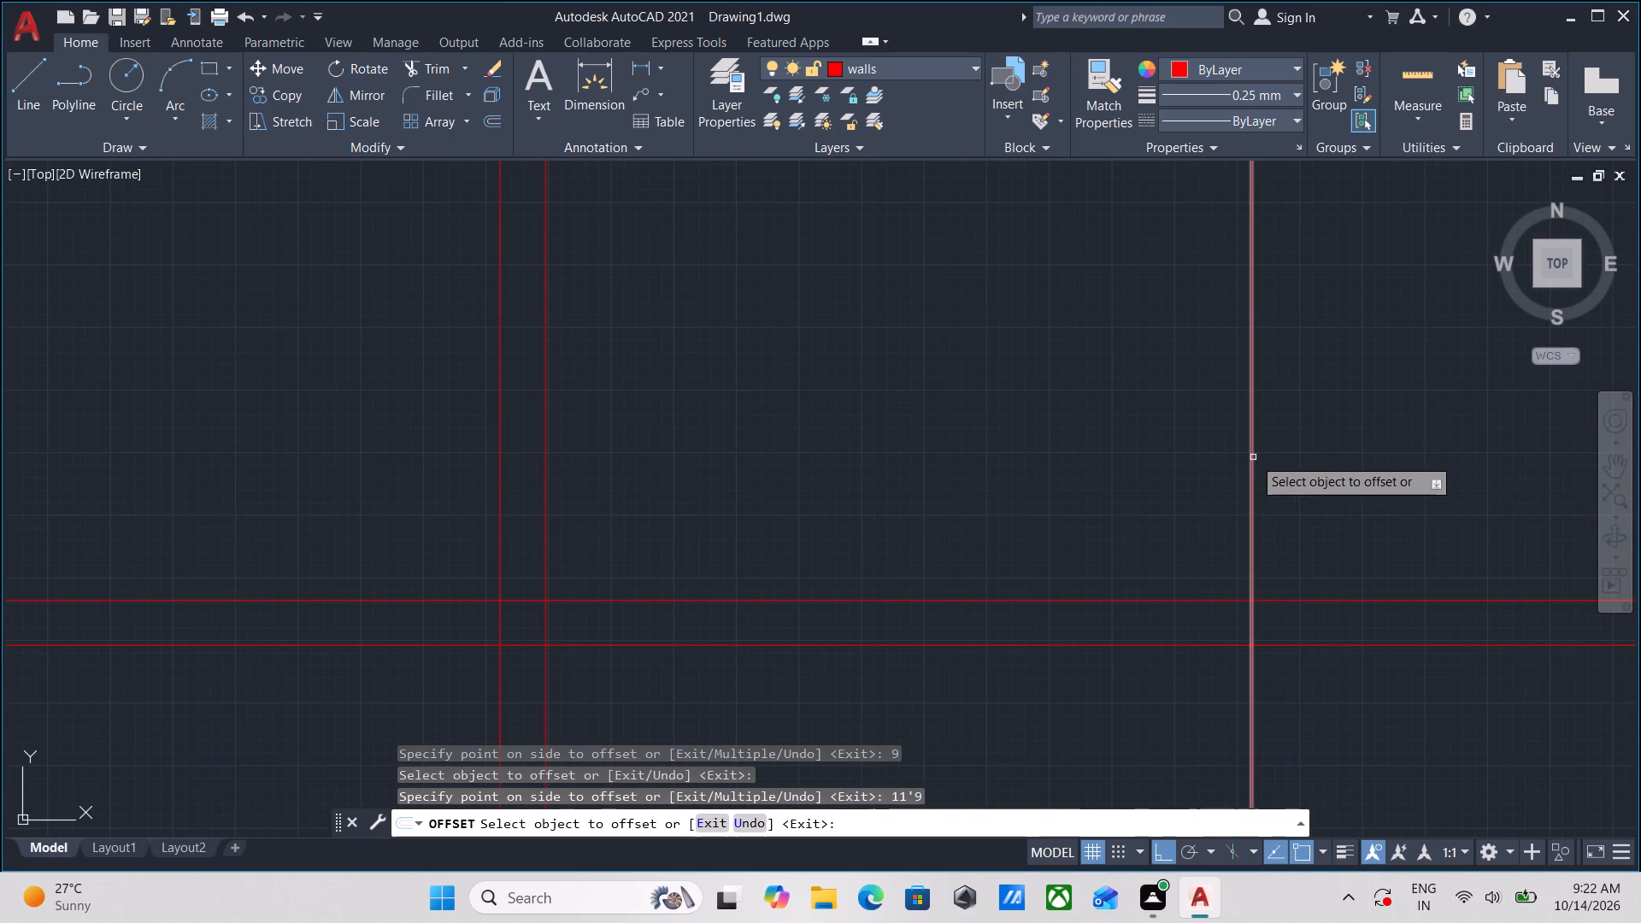
{"action": "left_click", "coordinate": [1253, 457]}
{"action": "middle_click_drag", "start_coordinate": [1306, 455], "coordinate": [1028, 479]}
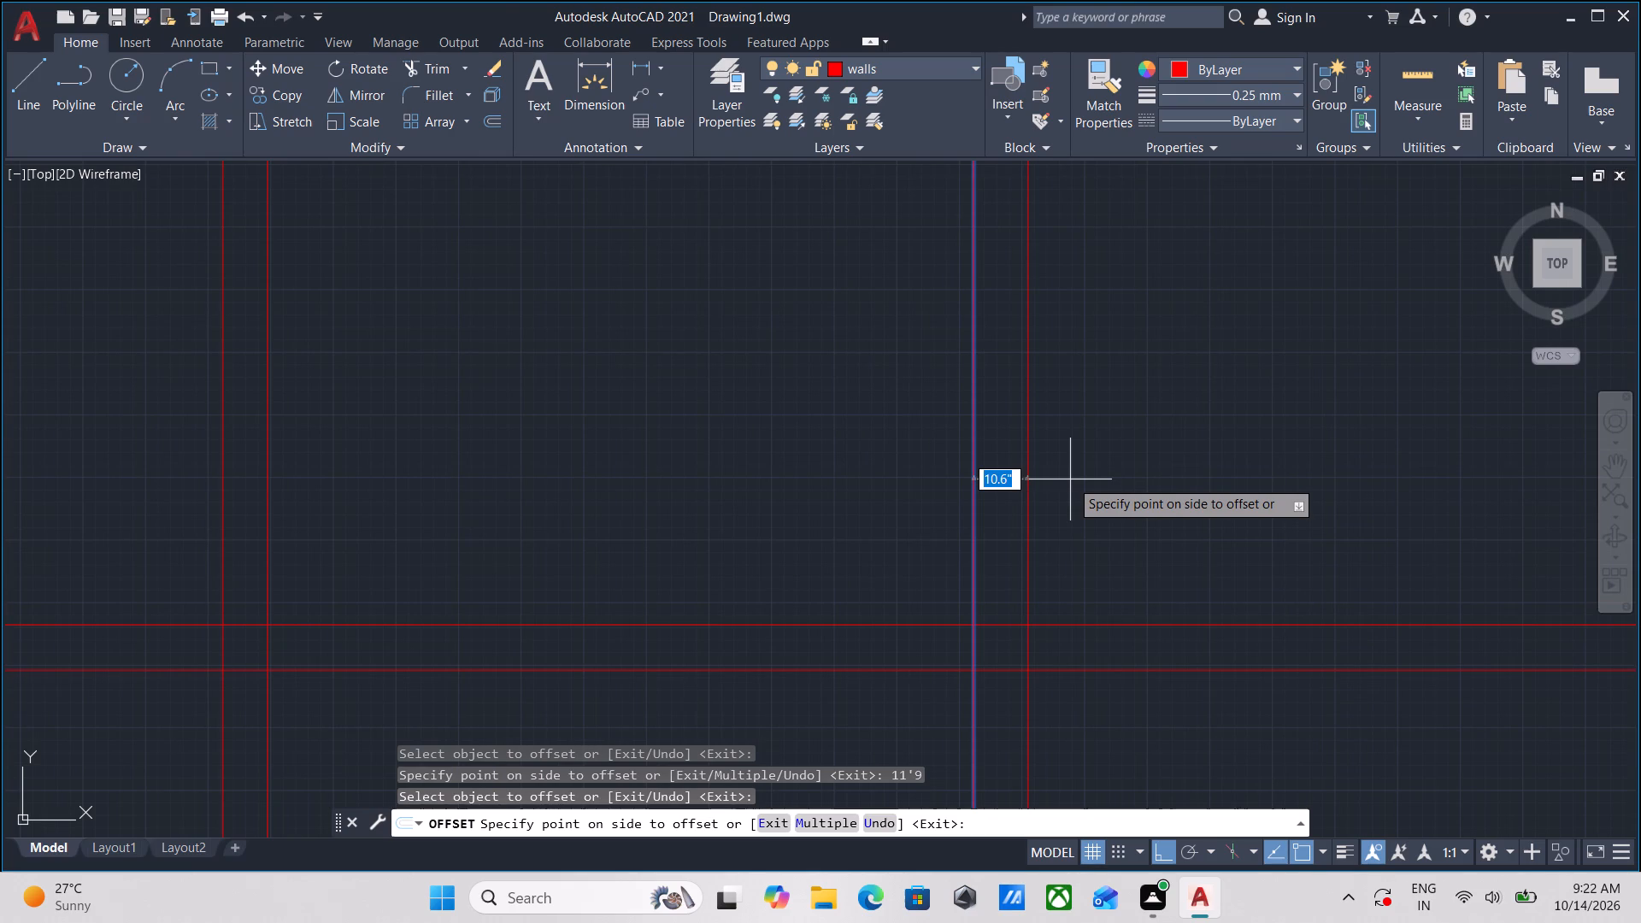
{"action": "key", "text": "5"}
{"action": "key", "text": "Return"}
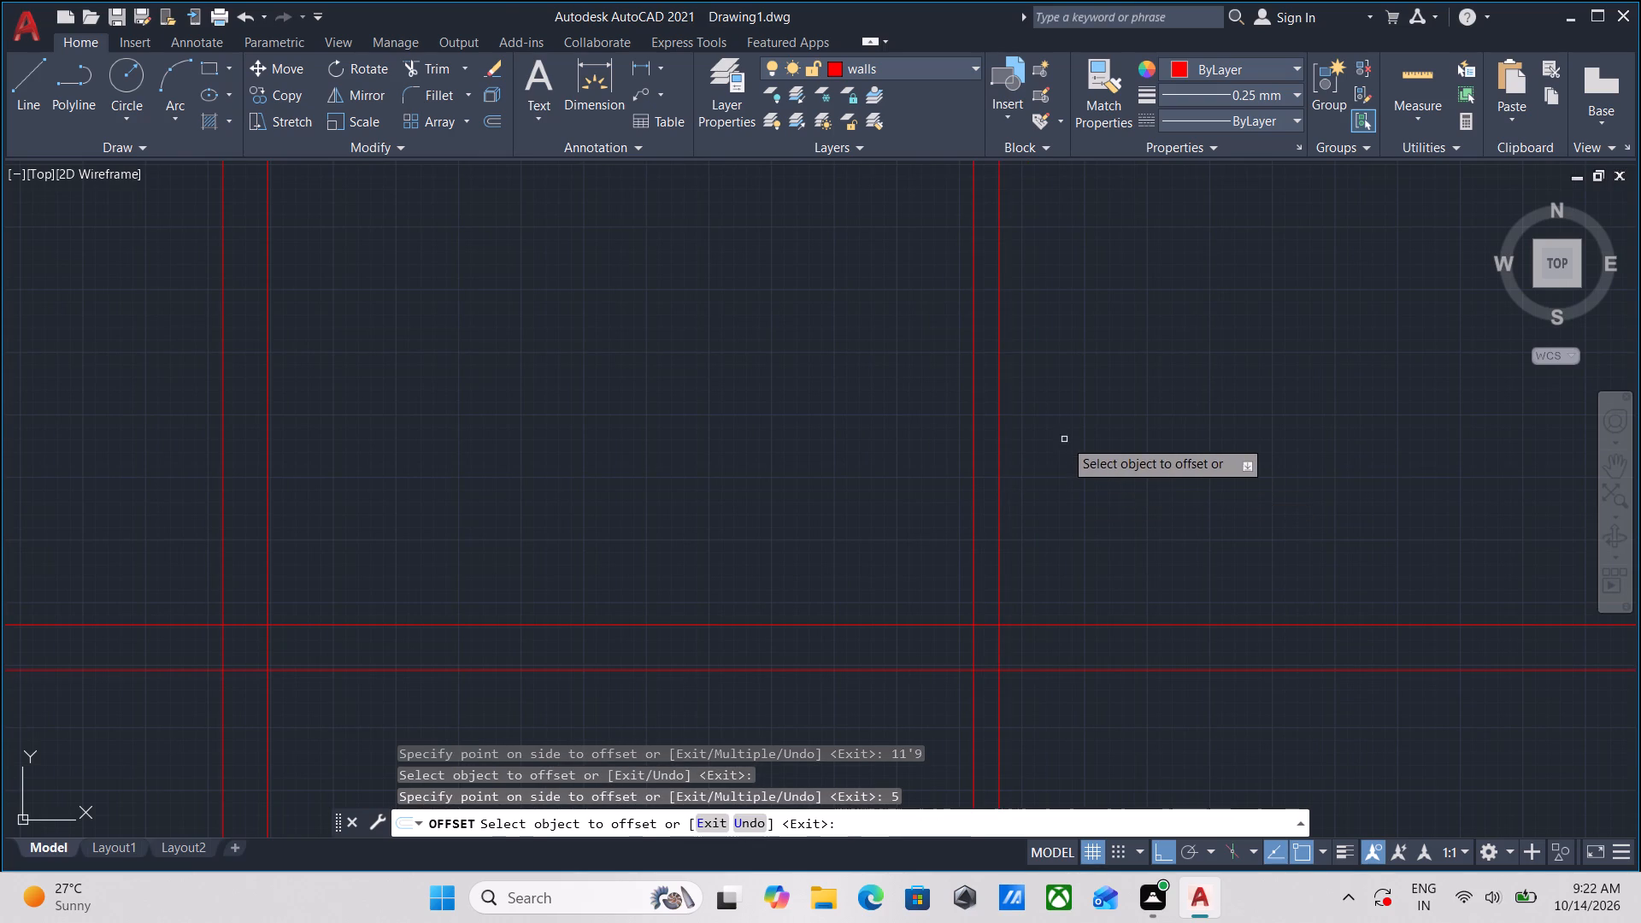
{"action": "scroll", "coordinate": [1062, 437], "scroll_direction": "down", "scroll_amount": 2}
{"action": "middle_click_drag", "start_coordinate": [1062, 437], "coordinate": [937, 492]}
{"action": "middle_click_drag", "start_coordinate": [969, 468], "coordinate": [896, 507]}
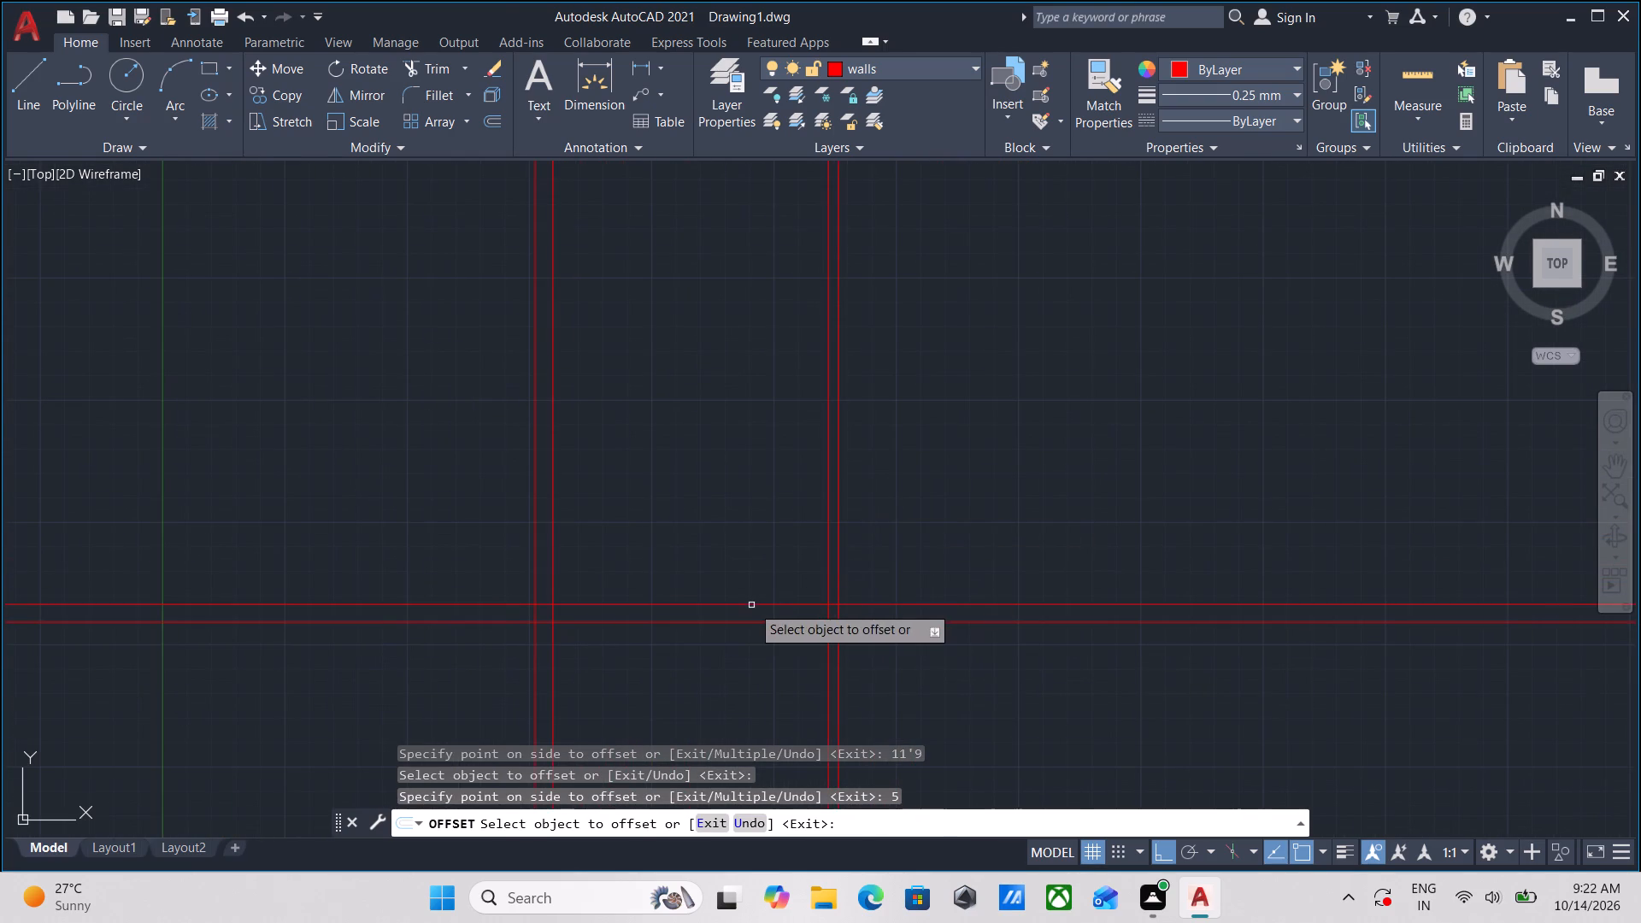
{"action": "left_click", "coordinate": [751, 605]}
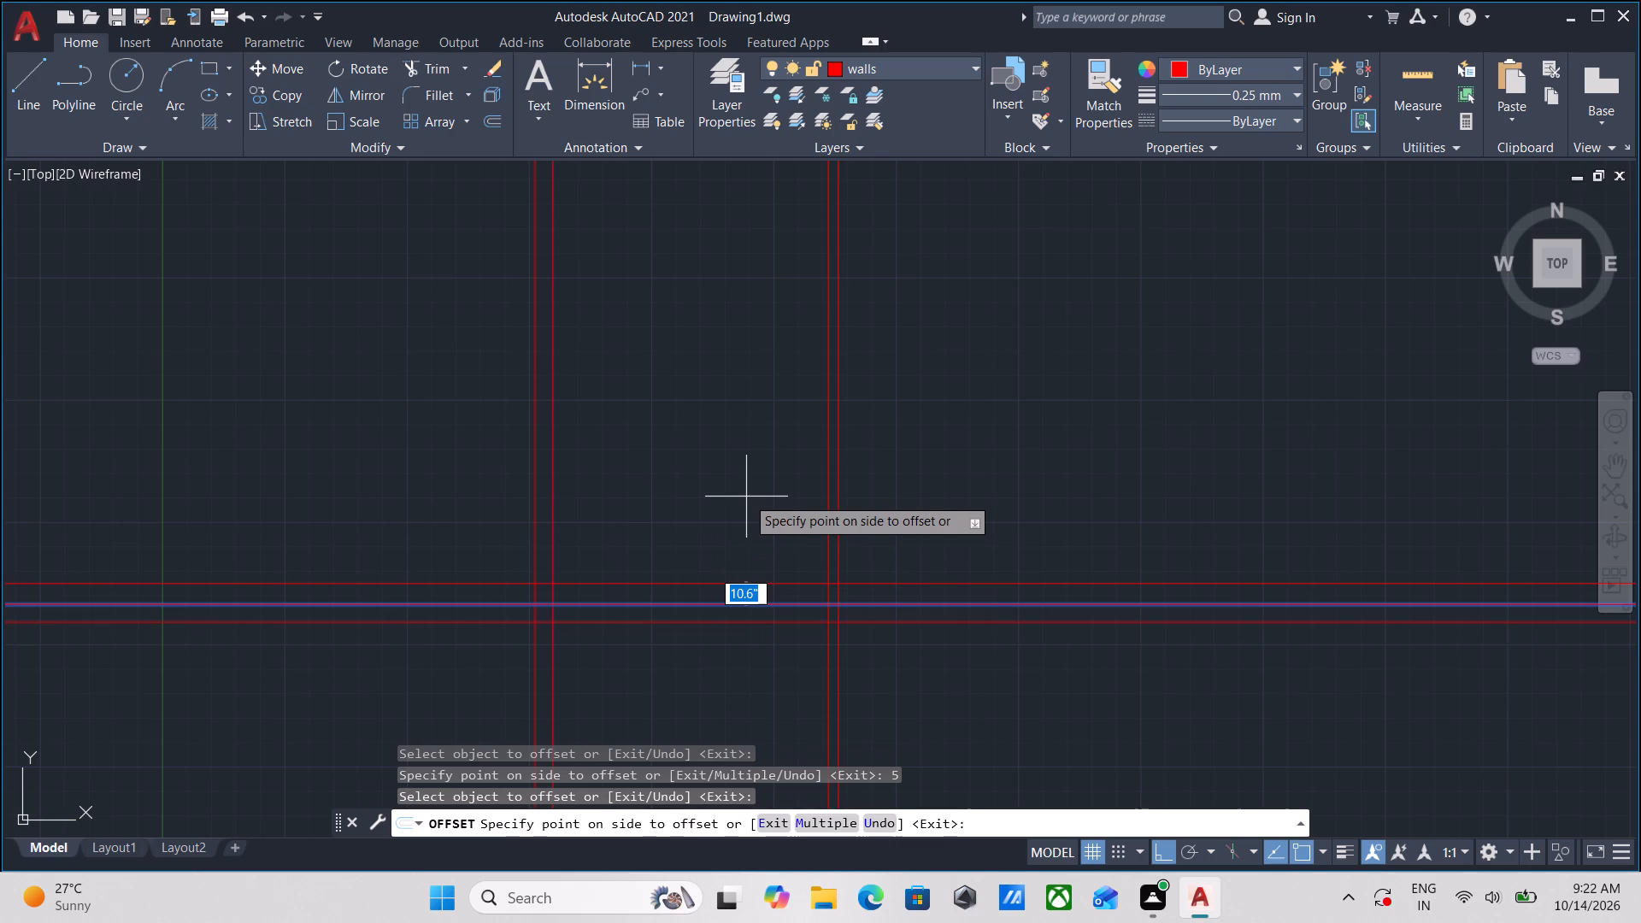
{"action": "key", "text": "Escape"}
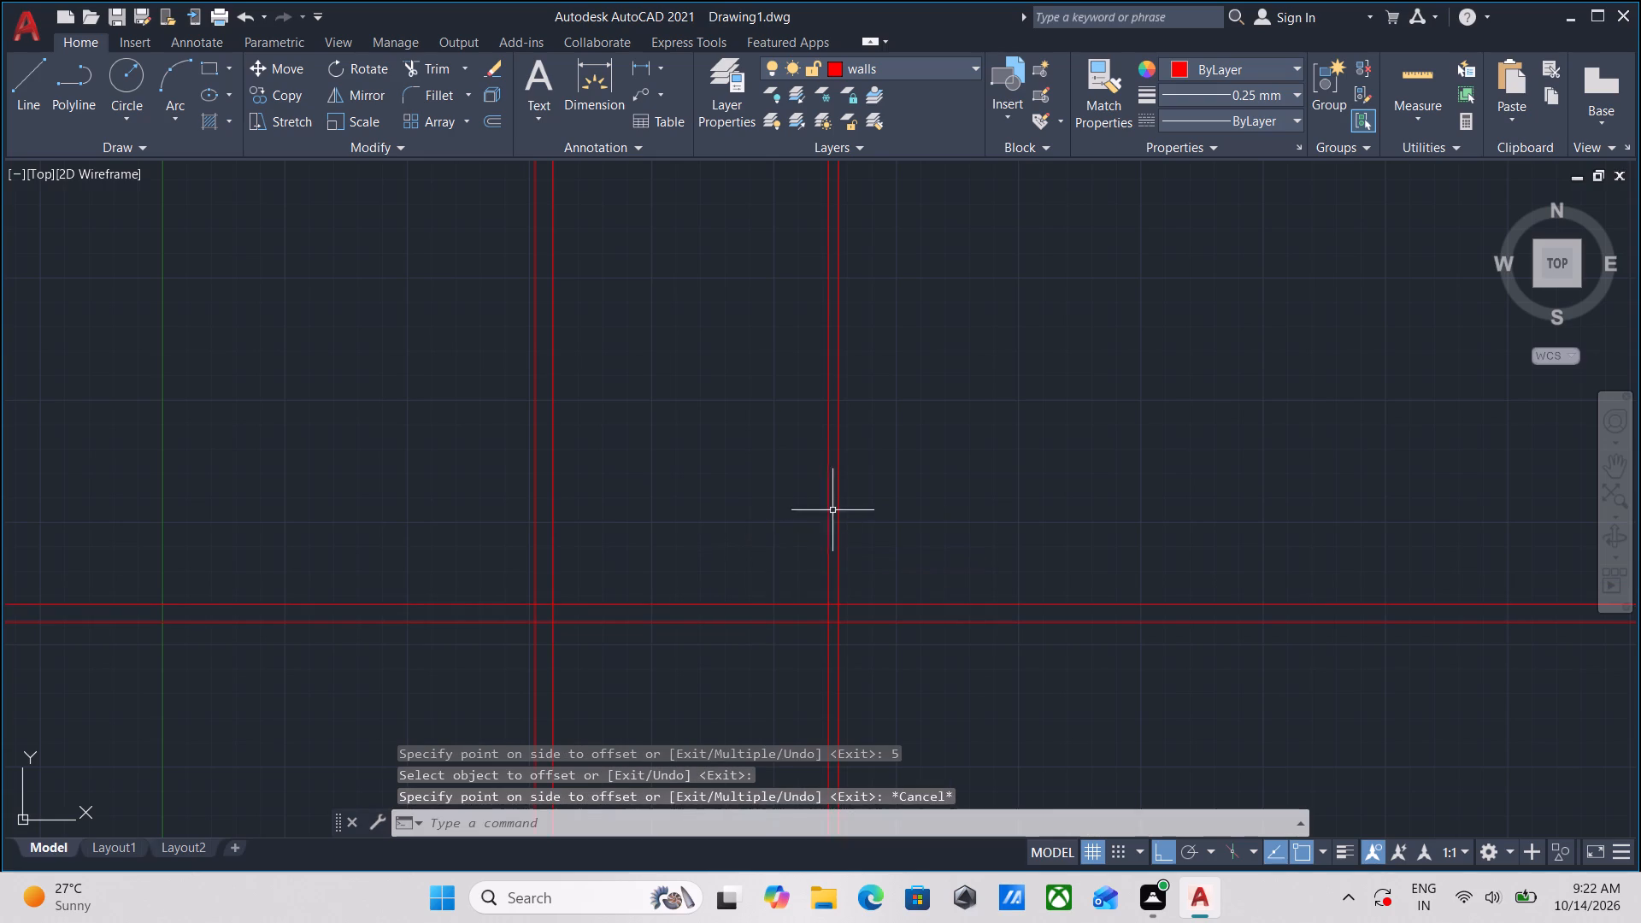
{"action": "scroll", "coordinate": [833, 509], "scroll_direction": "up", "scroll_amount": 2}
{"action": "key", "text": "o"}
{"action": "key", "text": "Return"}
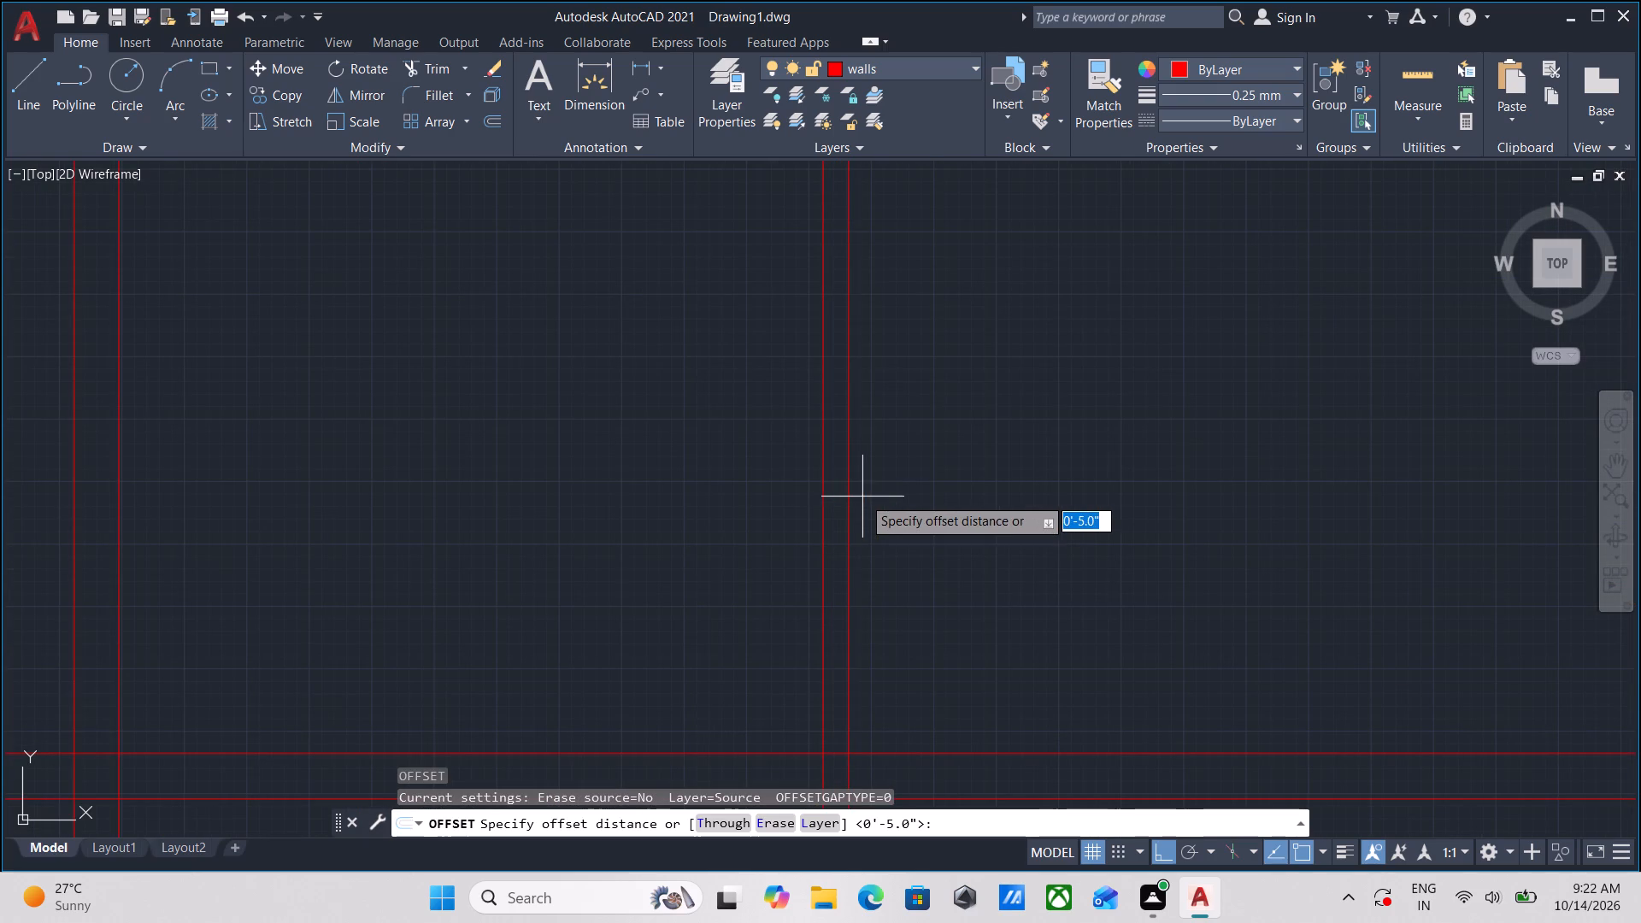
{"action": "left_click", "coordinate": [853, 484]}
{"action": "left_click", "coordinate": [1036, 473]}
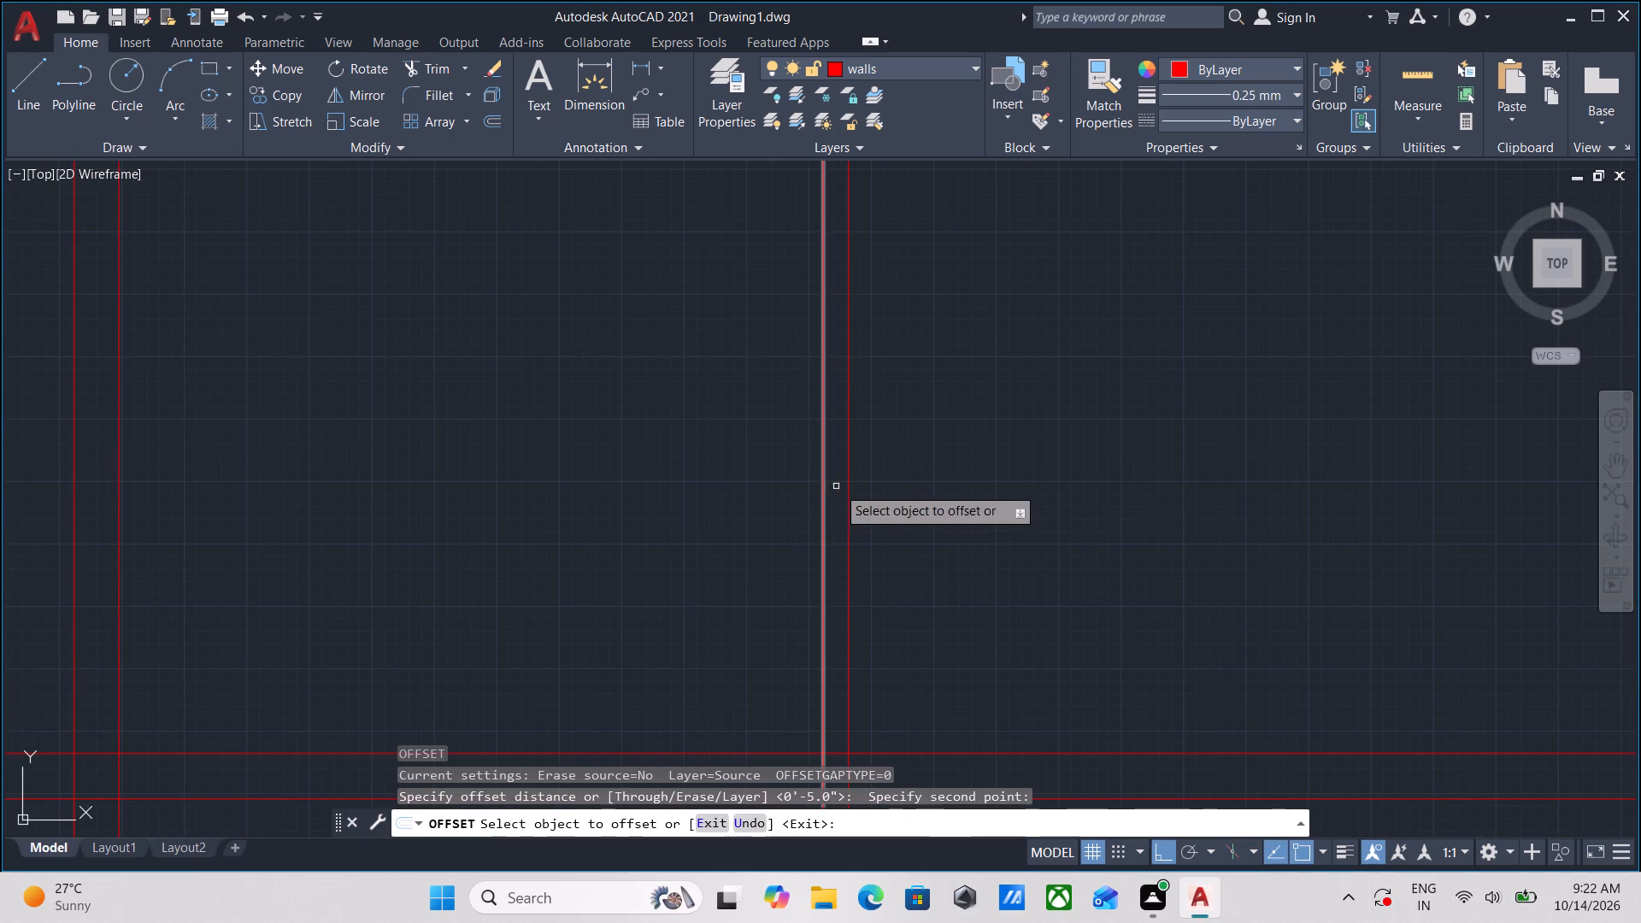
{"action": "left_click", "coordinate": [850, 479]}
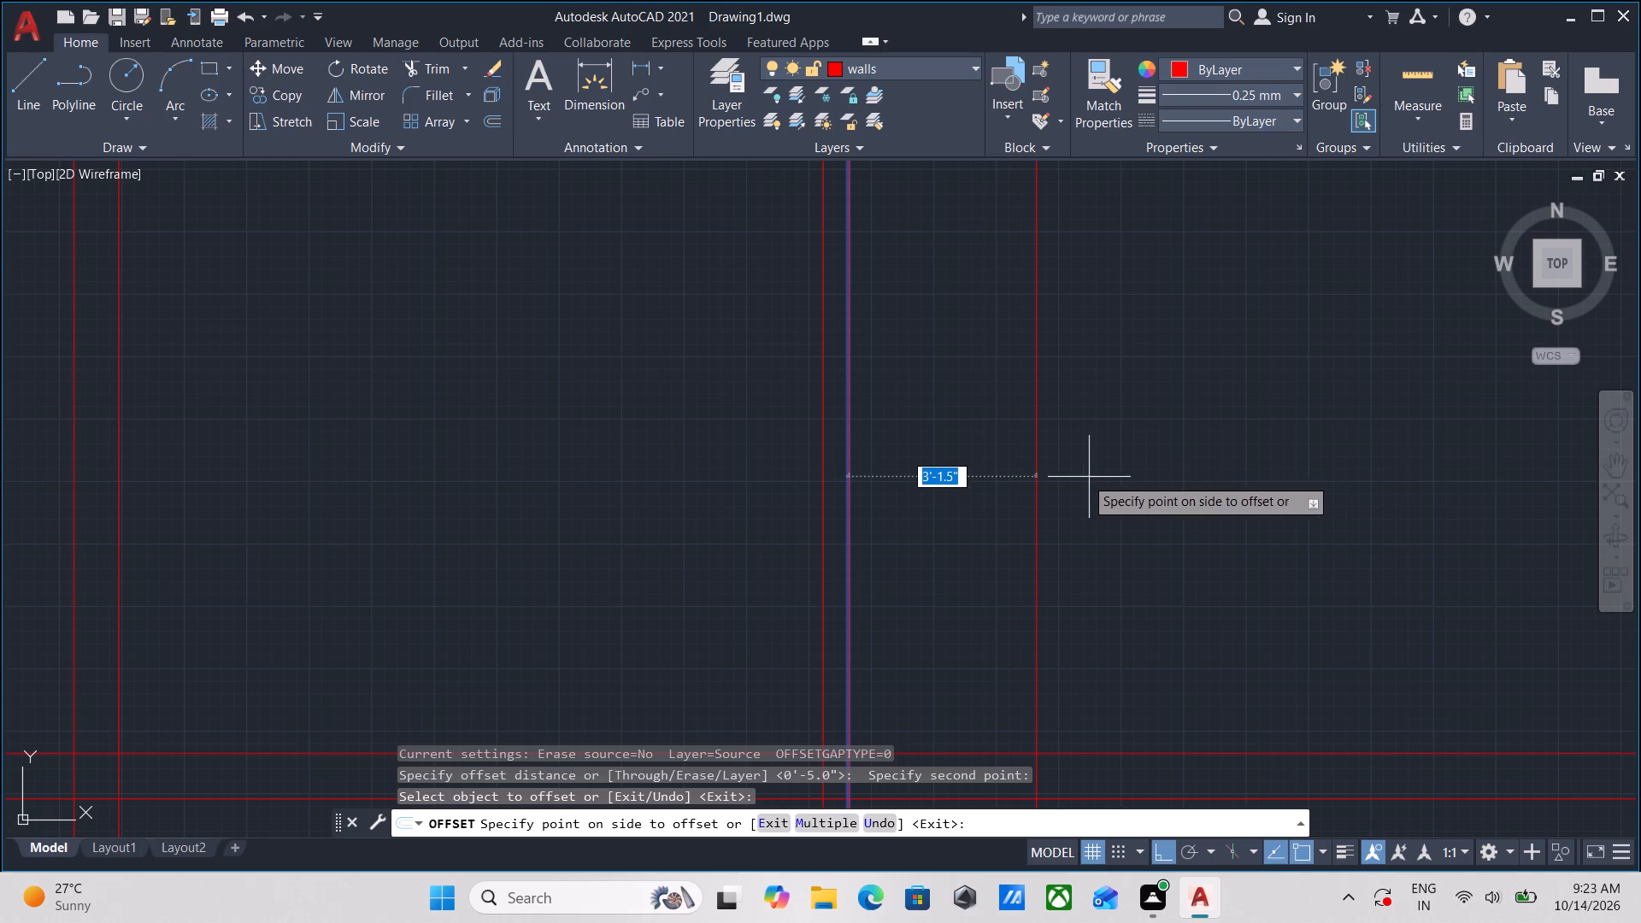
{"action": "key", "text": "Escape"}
Offset the upper horizontal line of the bottom 9" wall 10'9" upward.
{"action": "scroll", "coordinate": [738, 510], "scroll_direction": "down", "scroll_amount": 1}
{"action": "middle_click_drag", "start_coordinate": [778, 482], "coordinate": [905, 402]}
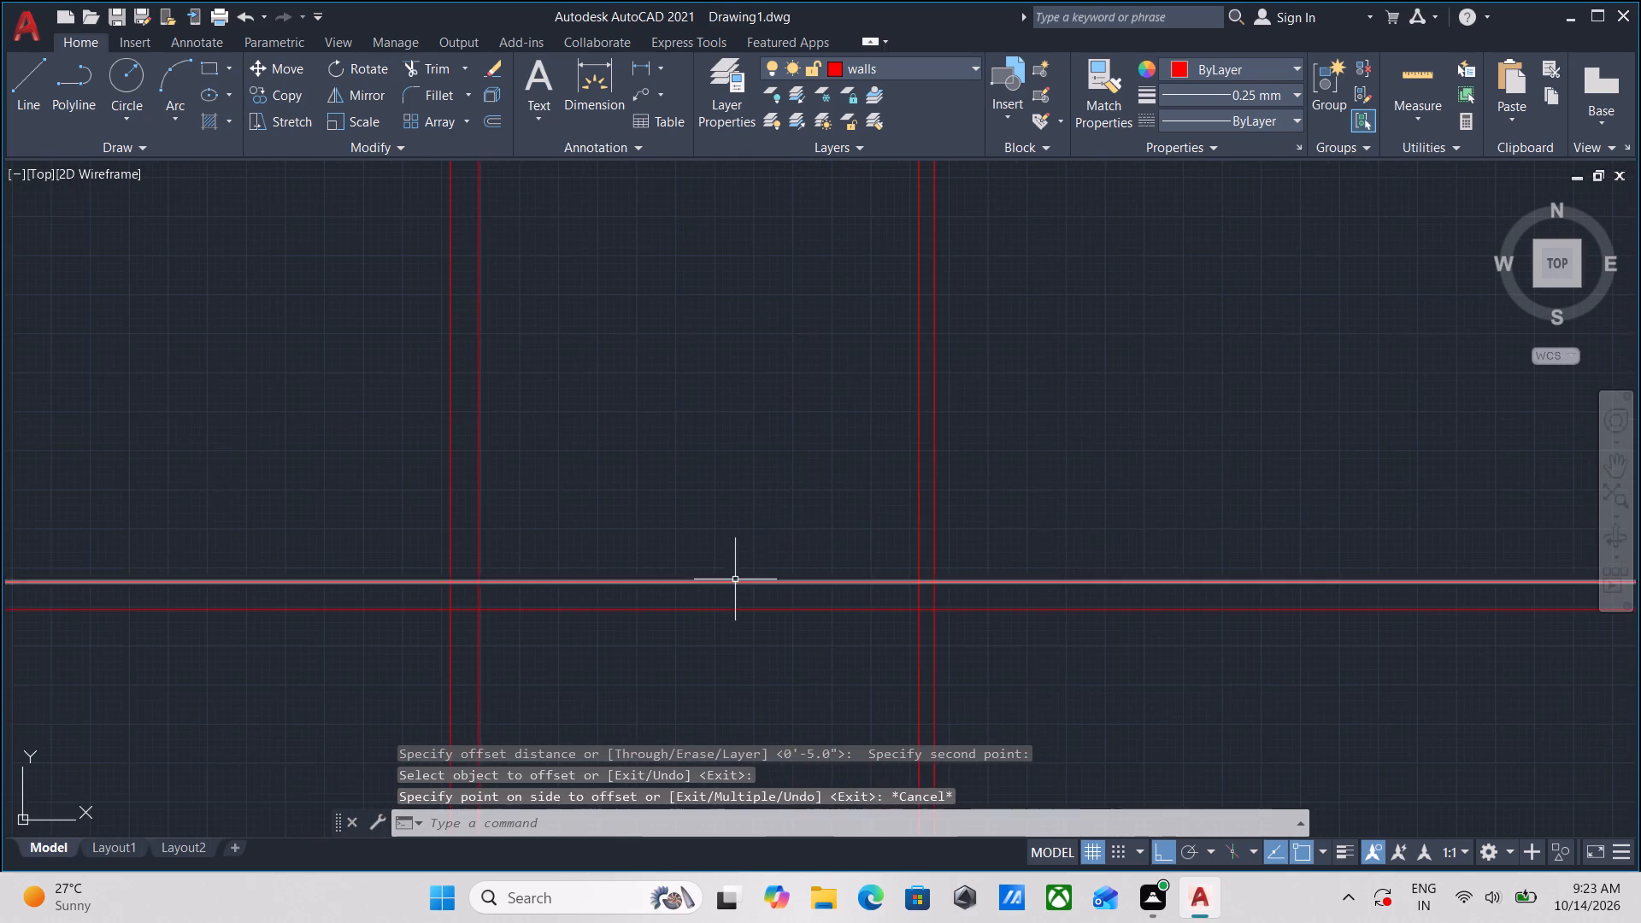
{"action": "scroll", "coordinate": [735, 579], "scroll_direction": "up", "scroll_amount": 2}
{"action": "left_click", "coordinate": [762, 621]}
{"action": "left_click", "coordinate": [674, 525]}
{"action": "key", "text": "o"}
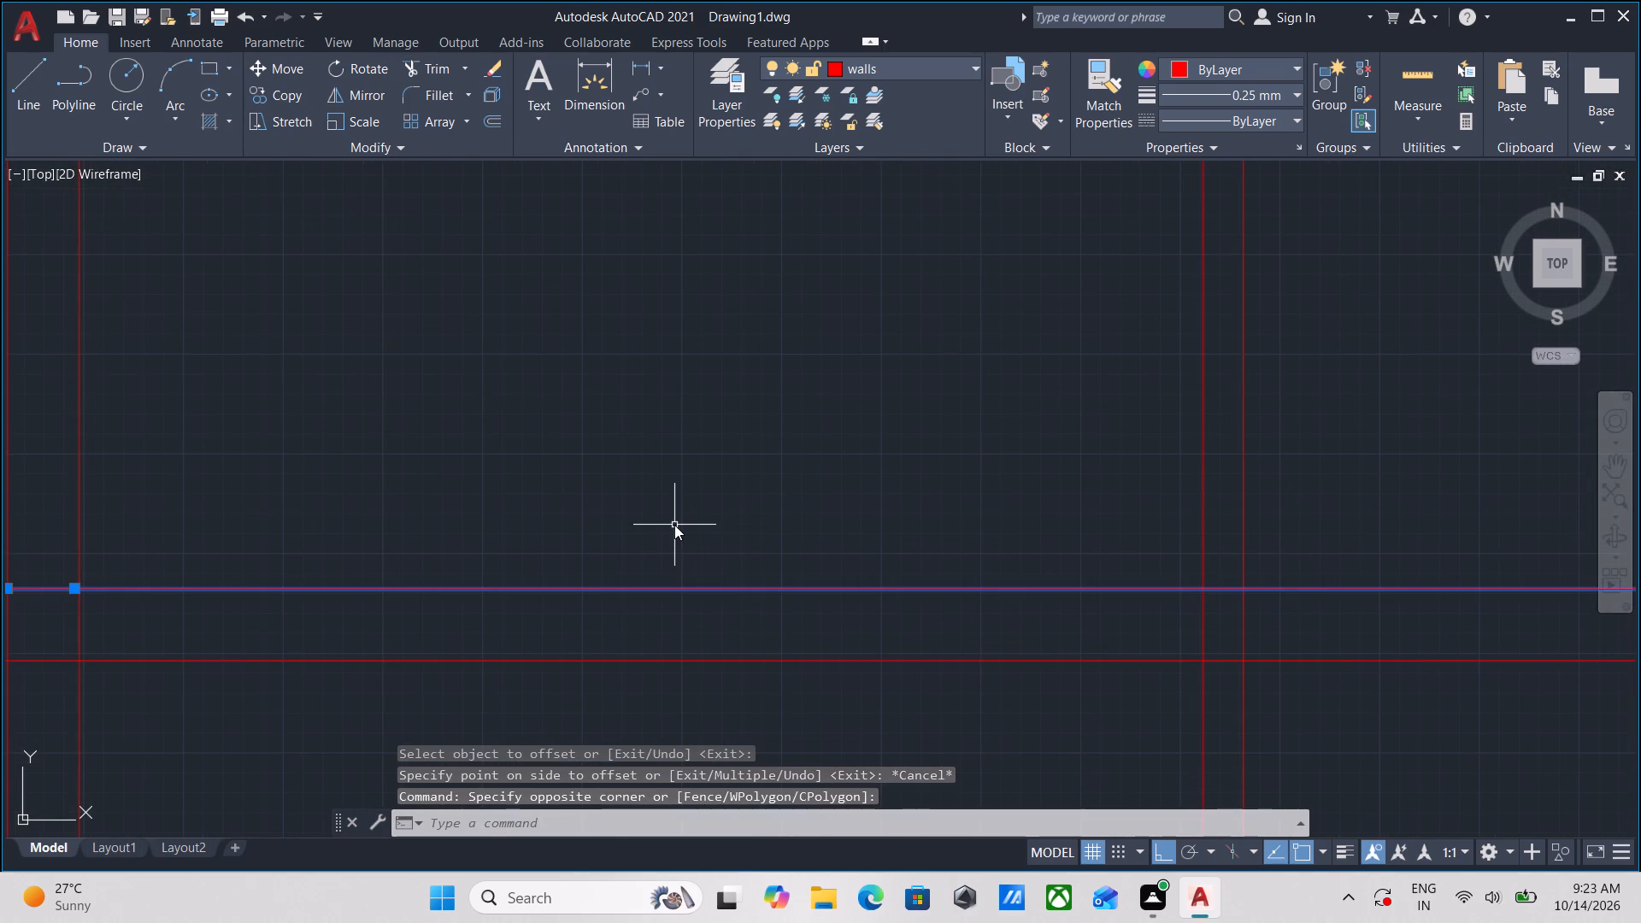
{"action": "key", "text": "Return"}
{"action": "left_click", "coordinate": [675, 590]}
{"action": "left_click_drag", "start_coordinate": [679, 477], "coordinate": [680, 485]}
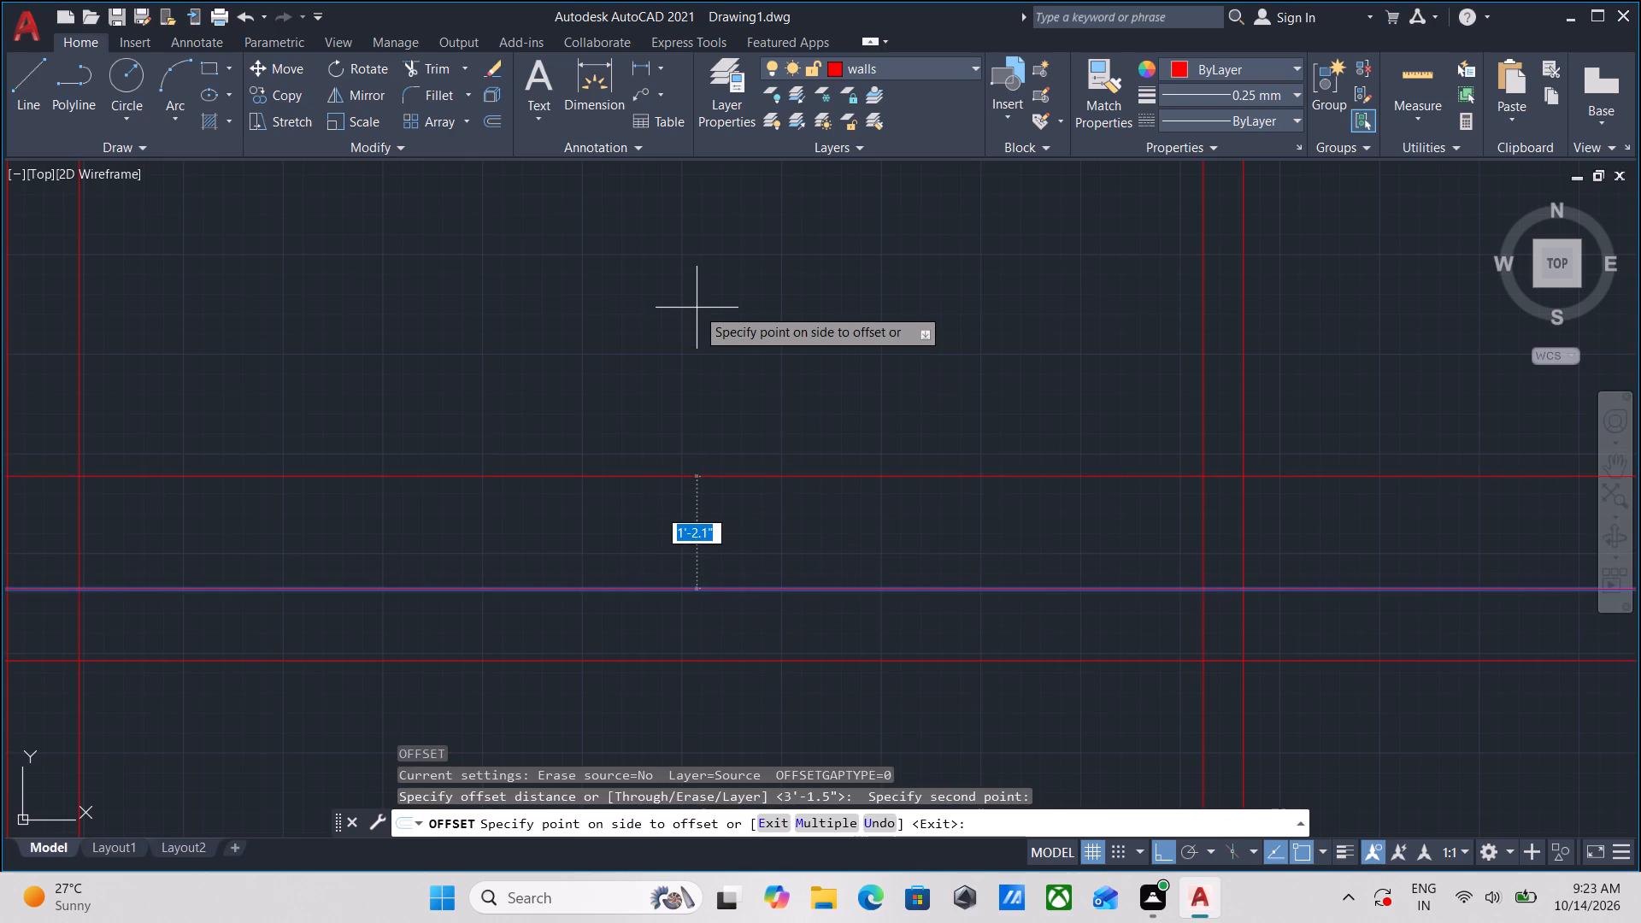
{"action": "type", "text": "19"}
{"action": "key", "text": "BackSpace"}
{"action": "key", "text": "0"}
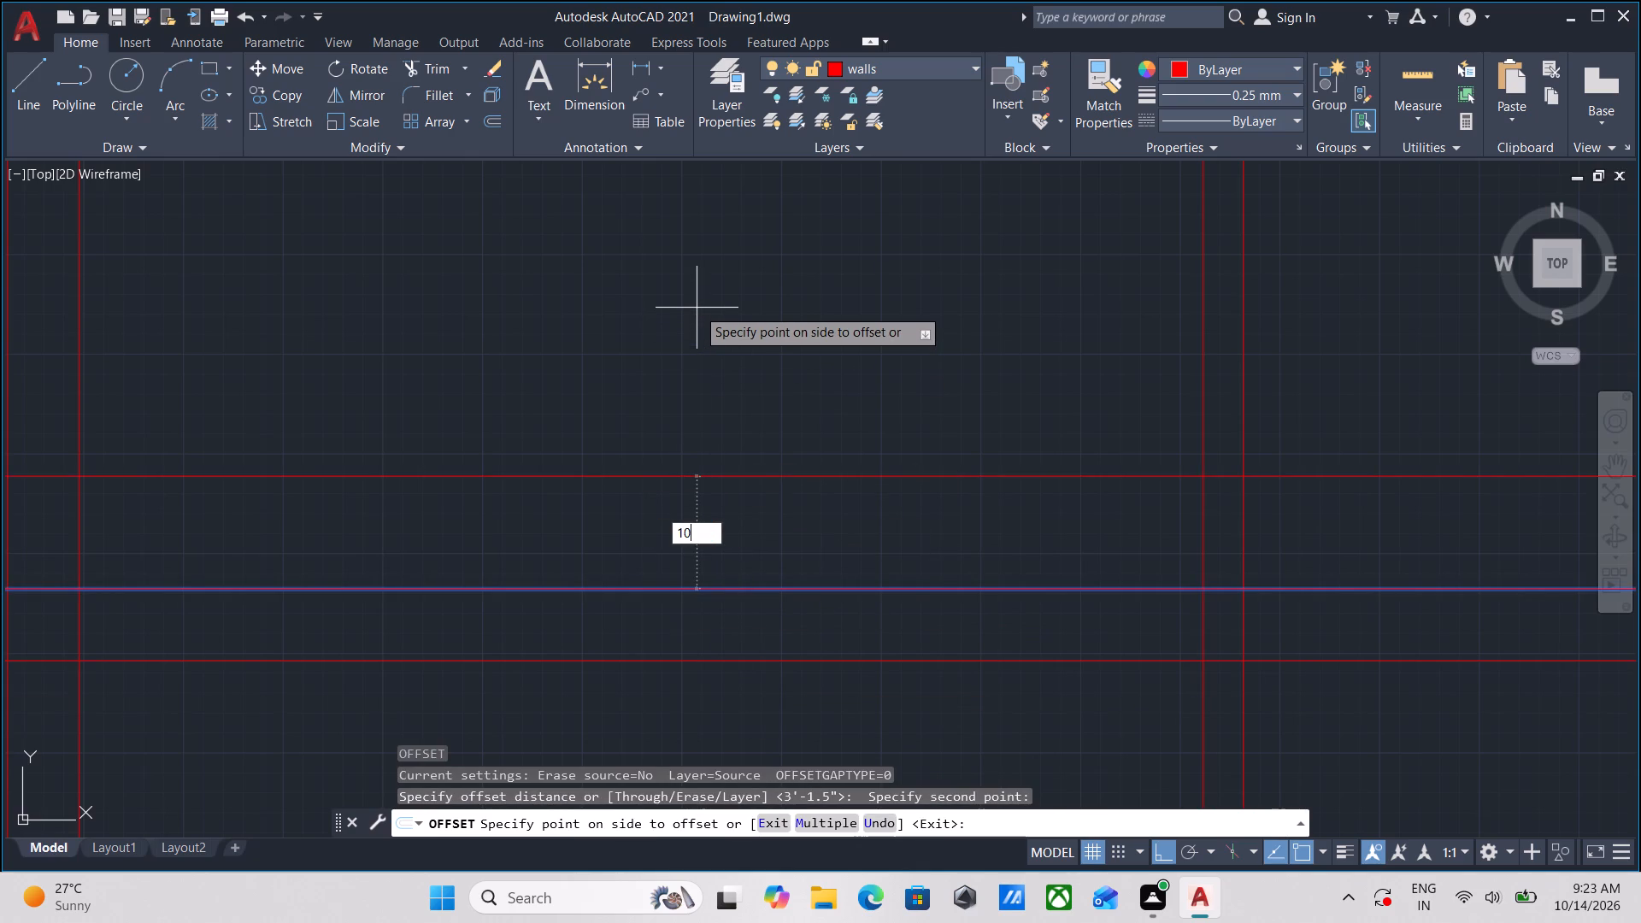
{"action": "type", "text": "'9"}
{"action": "key", "text": "Return"}
Offset the topmost horizontal construction line 5" upward to form a horizontal partition wall.
{"action": "scroll", "coordinate": [697, 307], "scroll_direction": "down", "scroll_amount": 3}
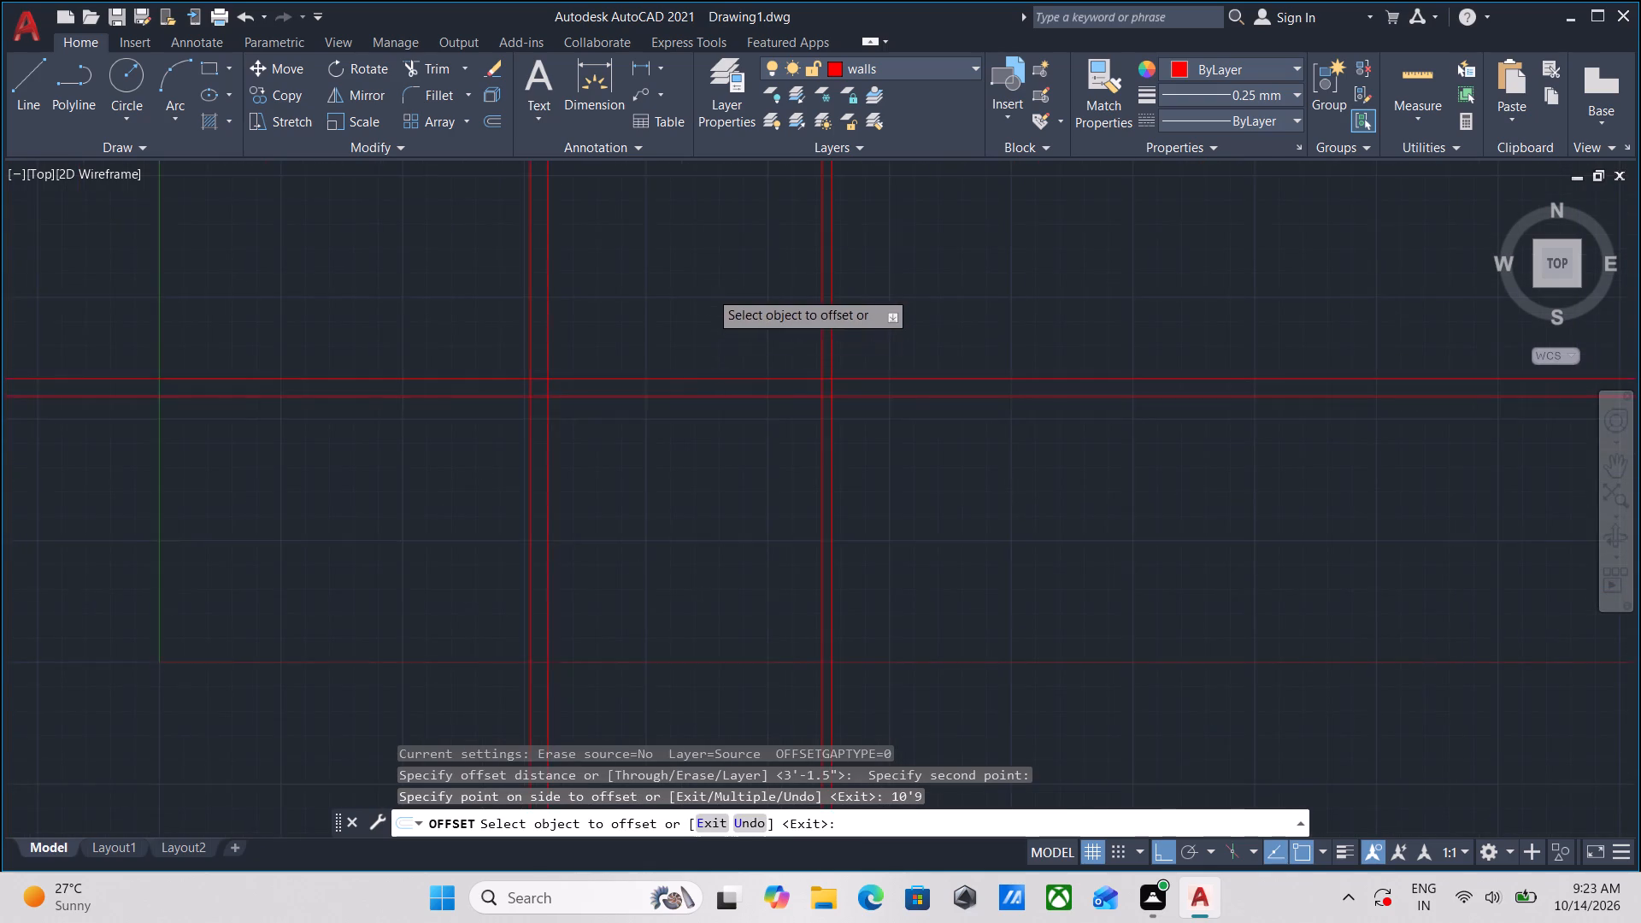
{"action": "scroll", "coordinate": [709, 291], "scroll_direction": "down", "scroll_amount": 1}
{"action": "middle_click_drag", "start_coordinate": [709, 291], "coordinate": [703, 487]}
{"action": "middle_click_drag", "start_coordinate": [702, 364], "coordinate": [682, 443]}
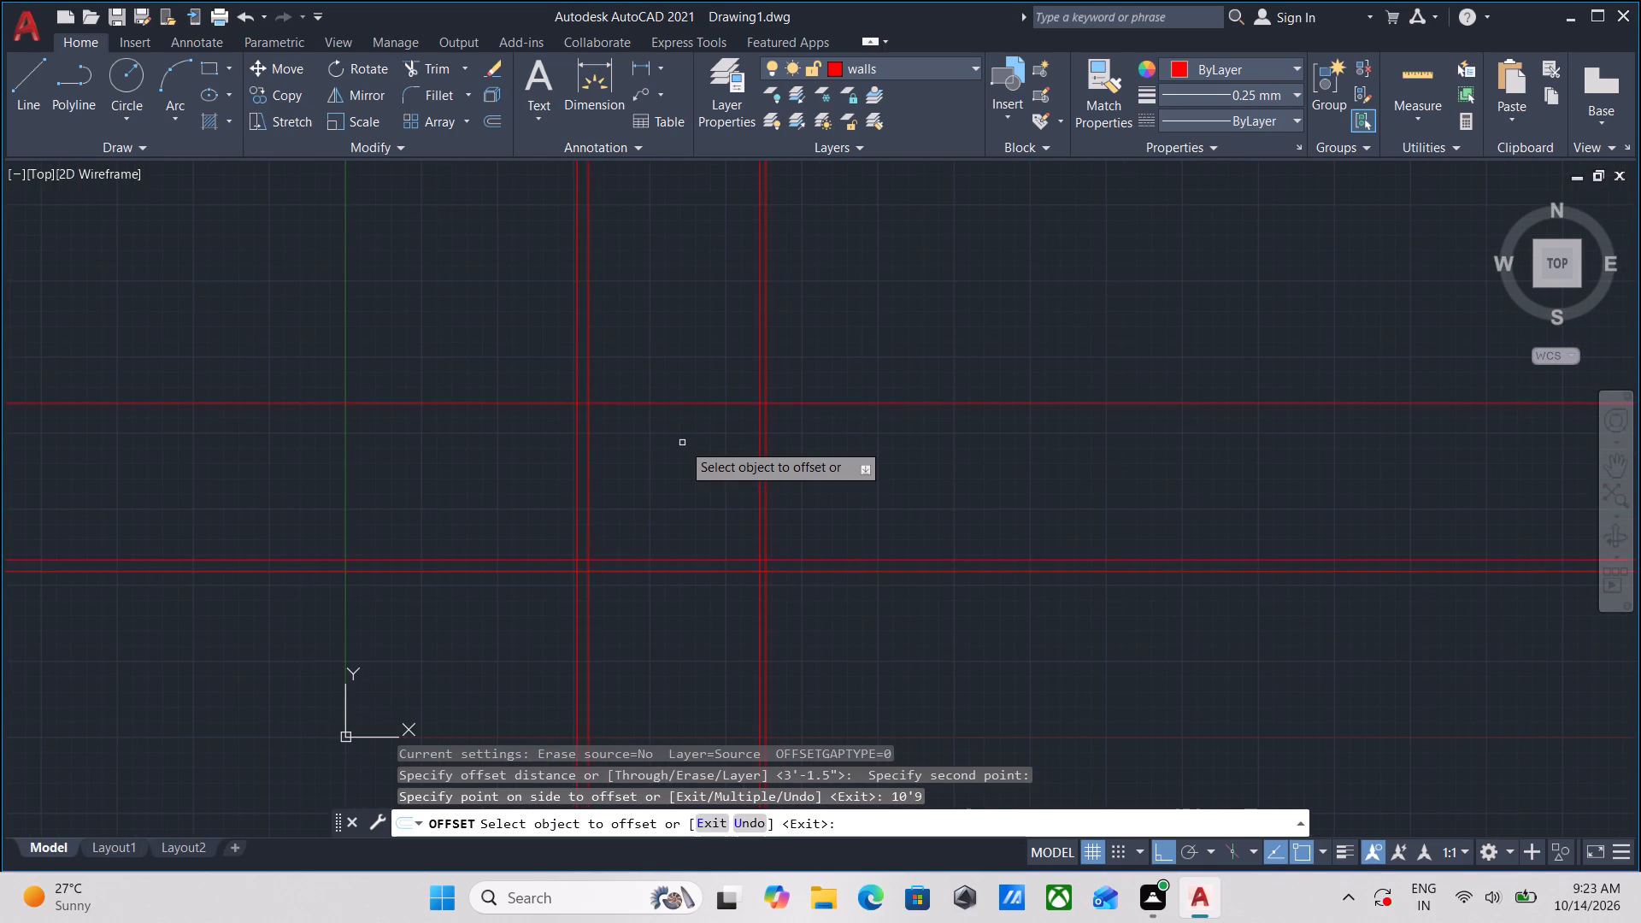
{"action": "middle_click_drag", "start_coordinate": [682, 443], "coordinate": [694, 593]}
{"action": "scroll", "coordinate": [676, 522], "scroll_direction": "up", "scroll_amount": 2}
{"action": "middle_click_drag", "start_coordinate": [668, 472], "coordinate": [670, 500]}
{"action": "scroll", "coordinate": [670, 500], "scroll_direction": "up", "scroll_amount": 1}
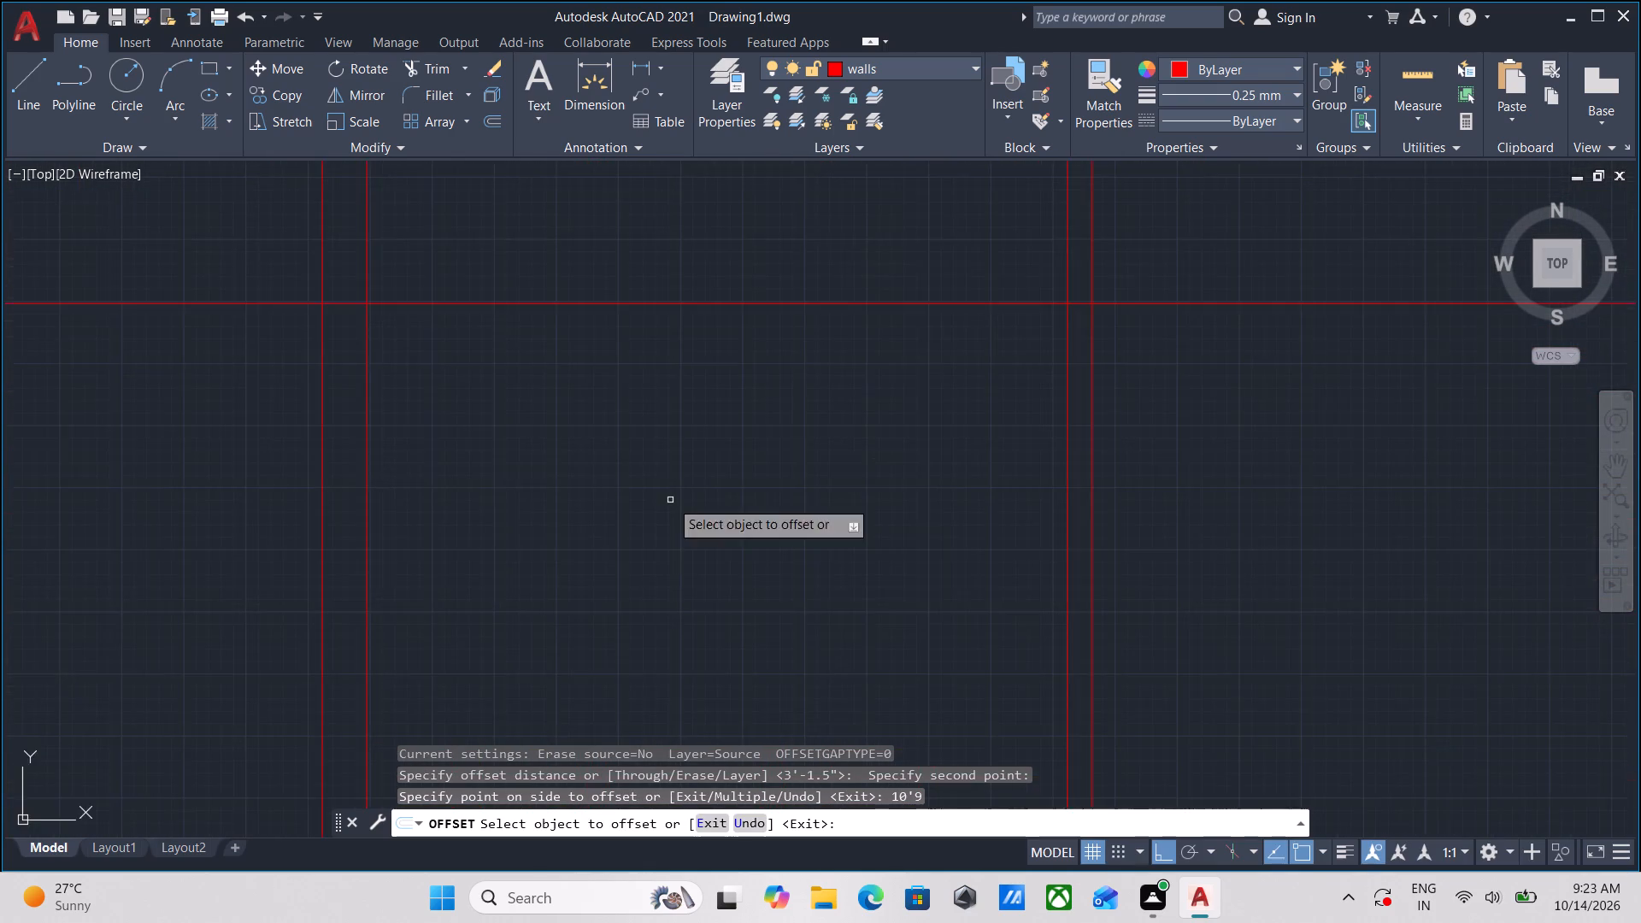
{"action": "middle_click_drag", "start_coordinate": [669, 499], "coordinate": [673, 603]}
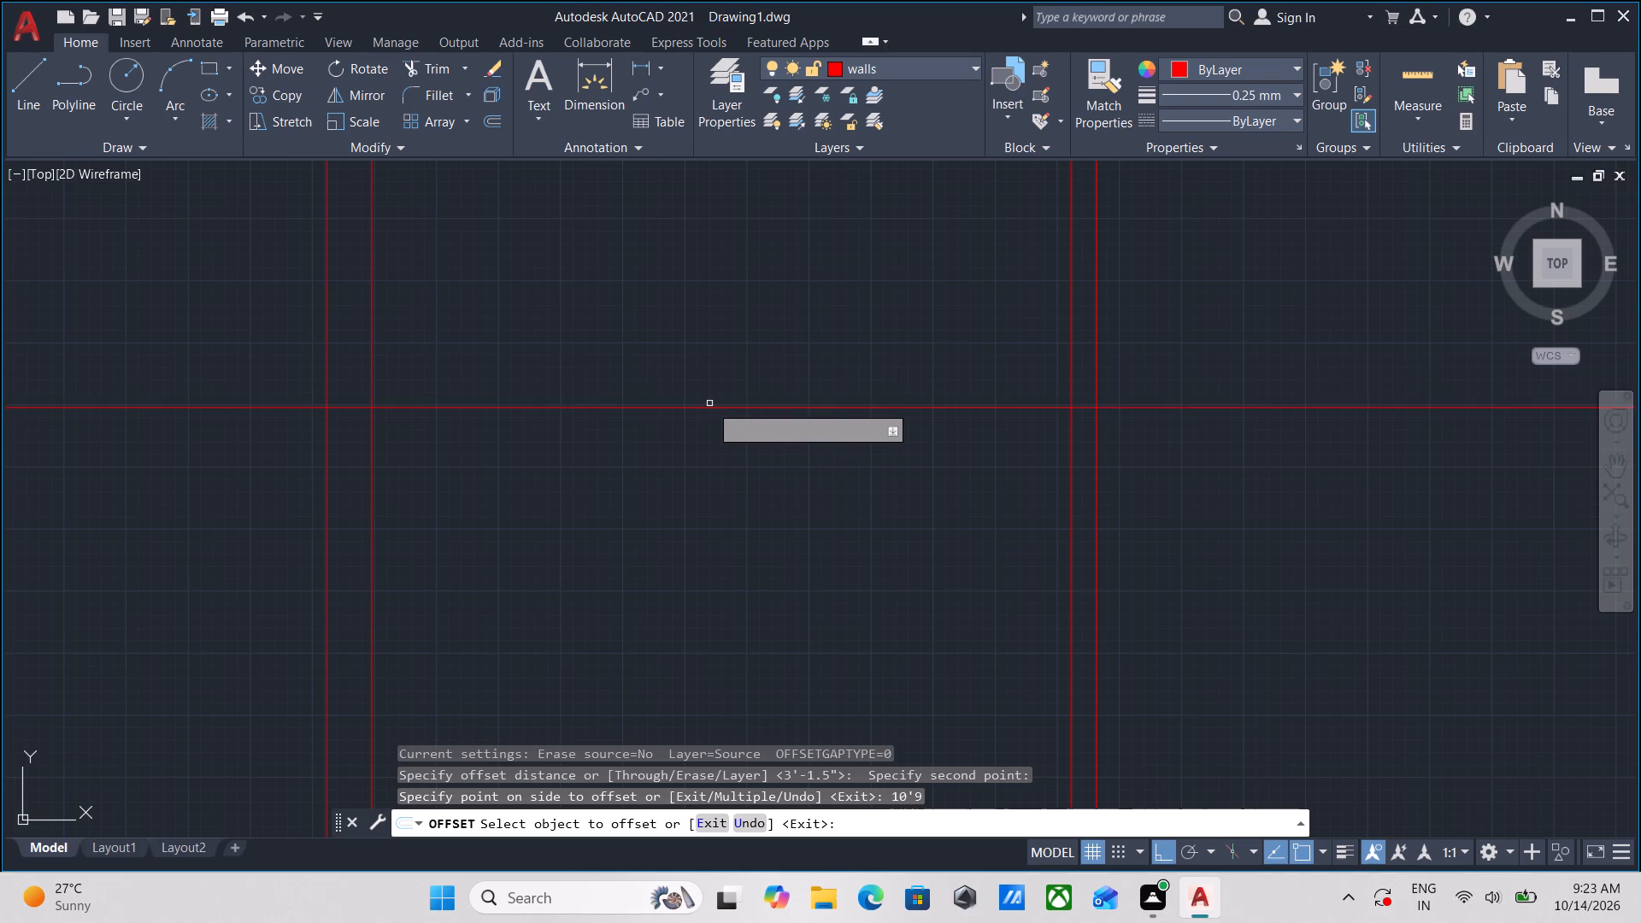
{"action": "left_click", "coordinate": [709, 409]}
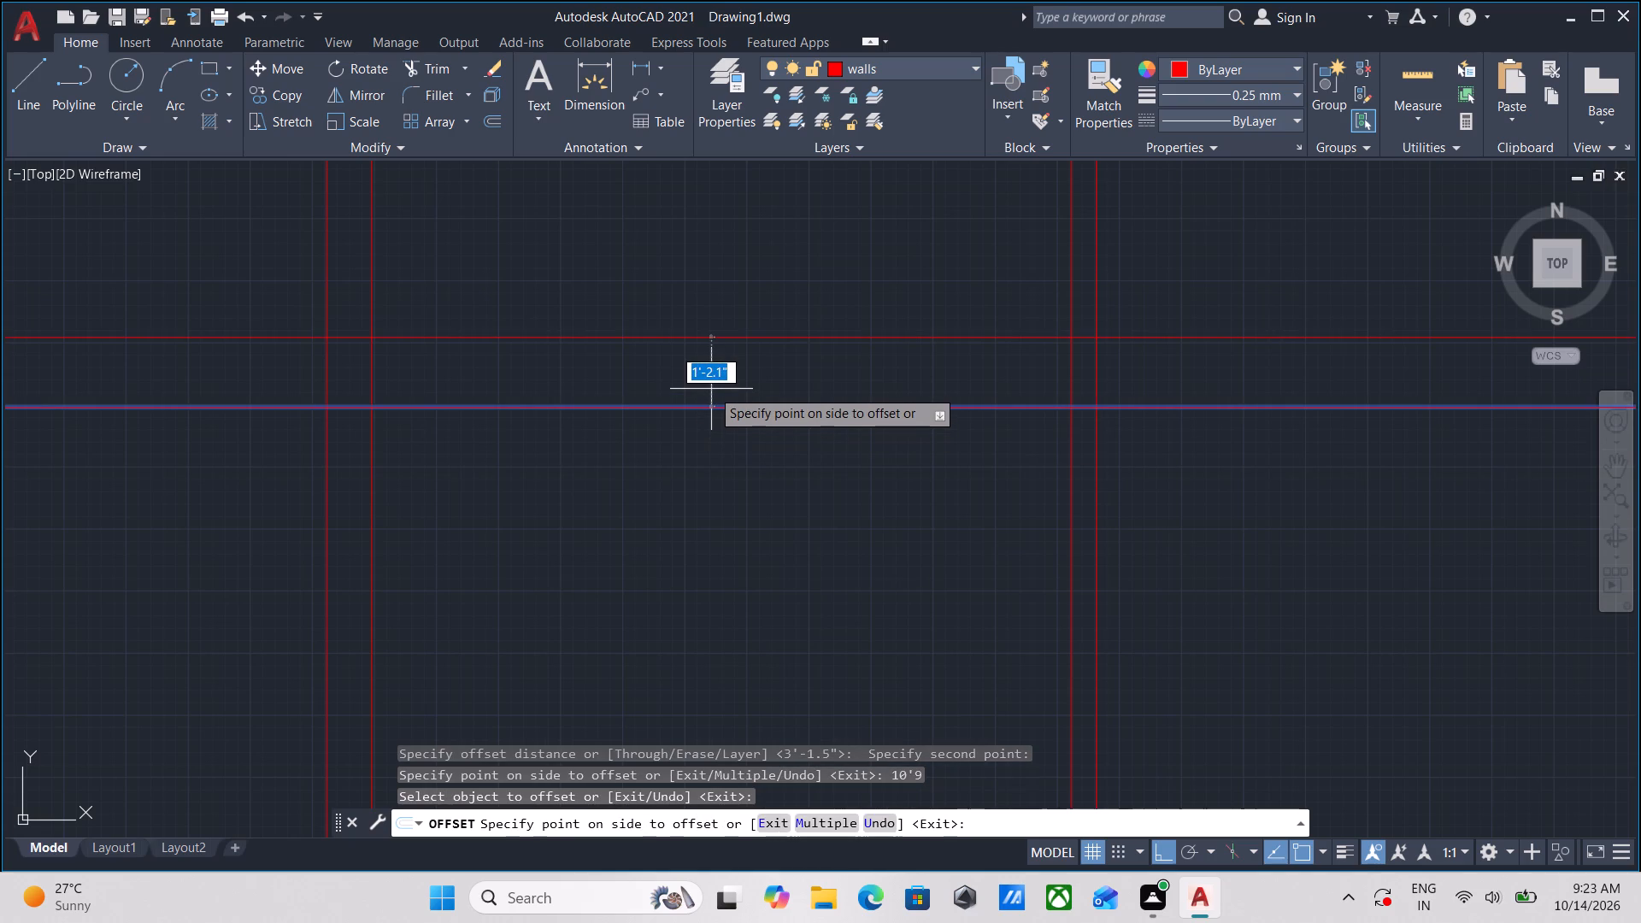
{"action": "key", "text": "5"}
{"action": "key", "text": "Return"}
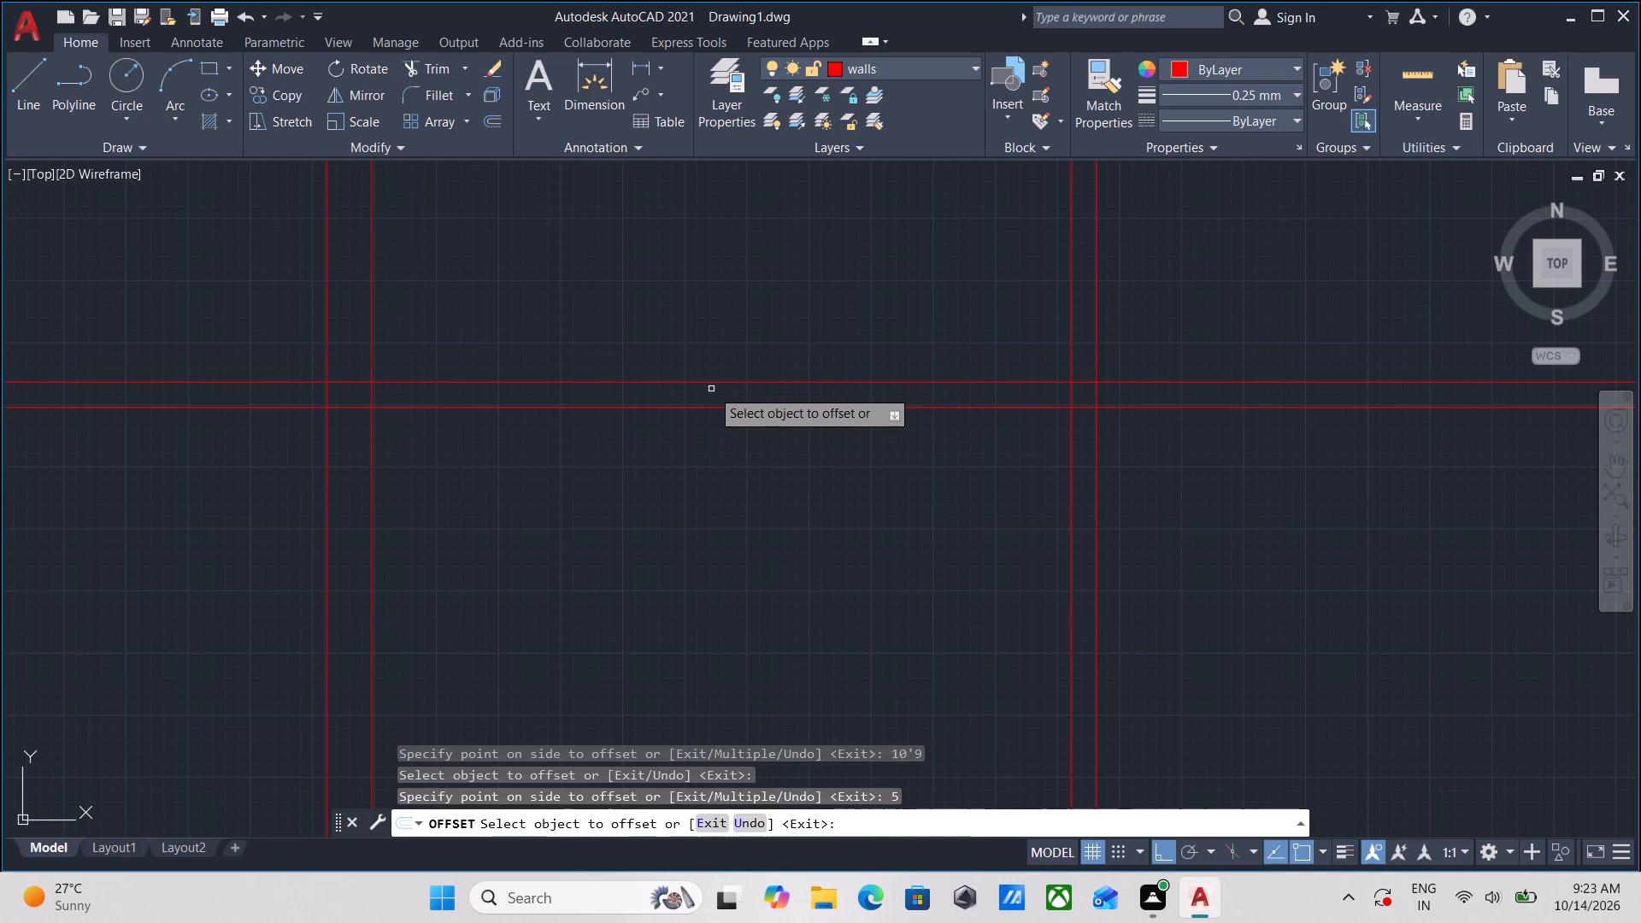
Offset the upper line of the horizontal 5" partition wall 4' upward.
{"action": "scroll", "coordinate": [711, 389], "scroll_direction": "down", "scroll_amount": 1}
{"action": "middle_click_drag", "start_coordinate": [711, 389], "coordinate": [669, 487]}
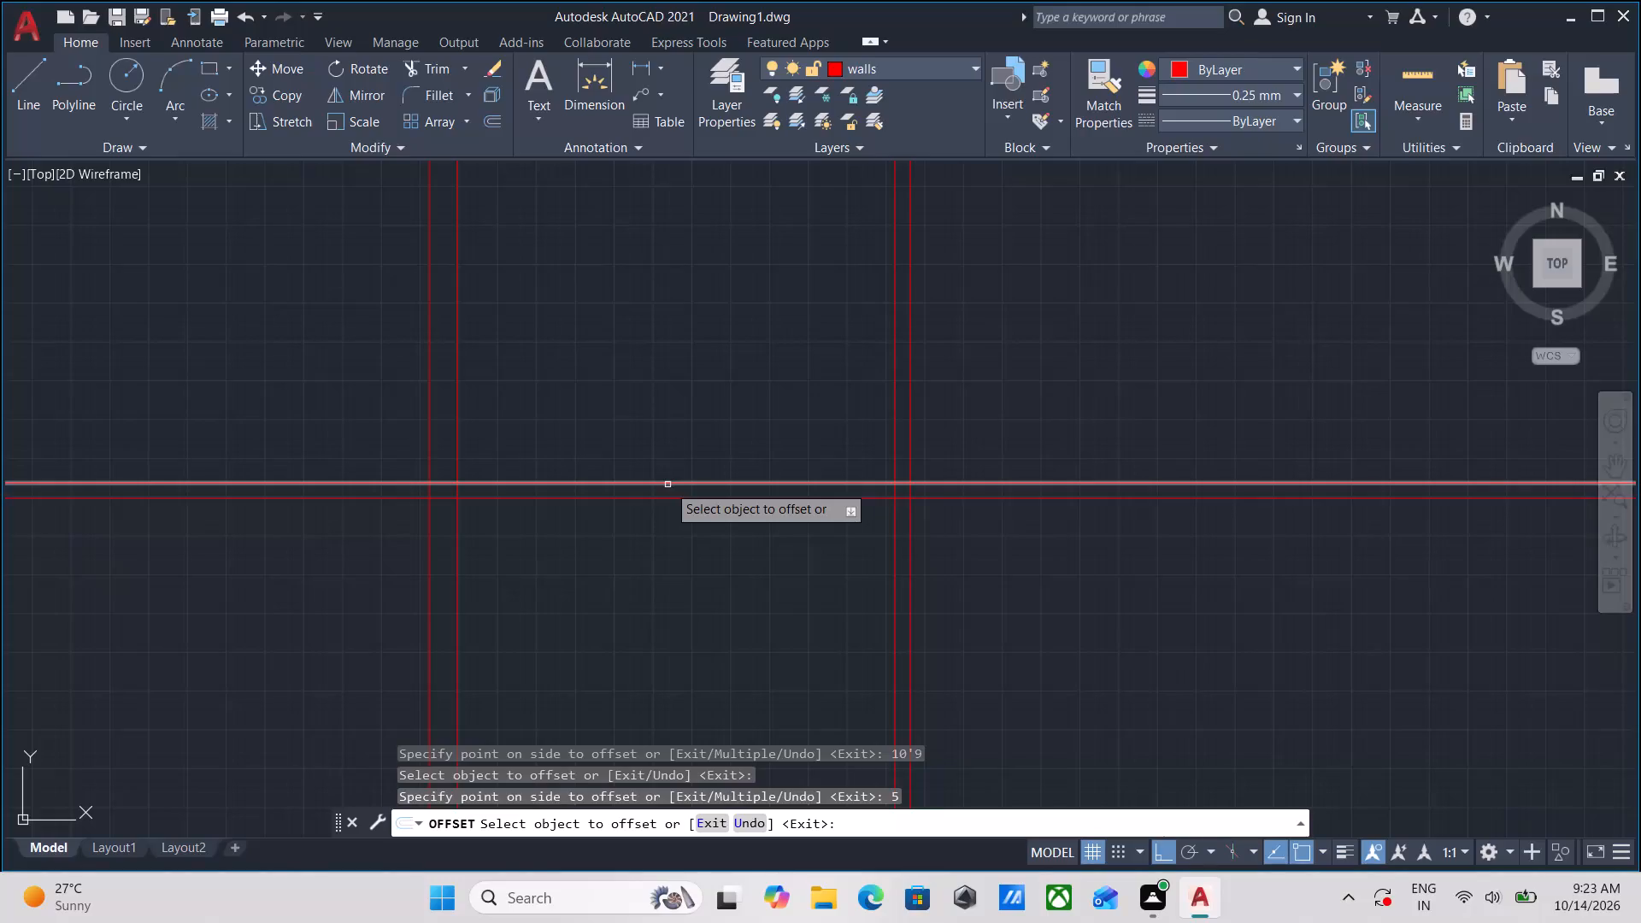
{"action": "left_click", "coordinate": [668, 485]}
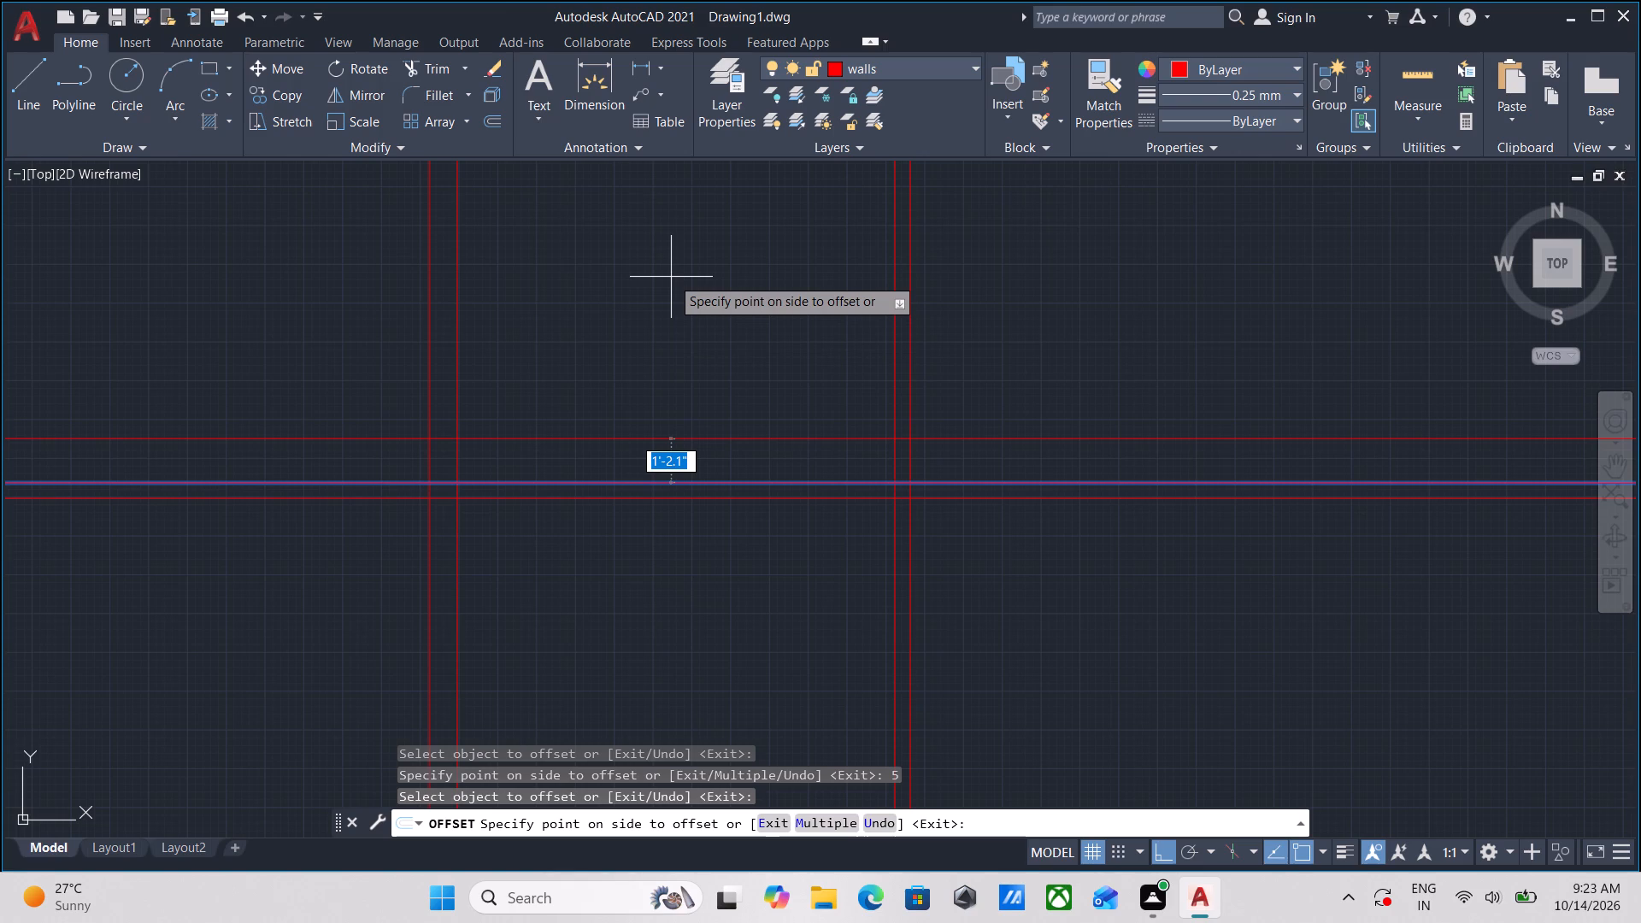
{"action": "key", "text": "4"}
{"action": "key", "text": "apostrophe"}
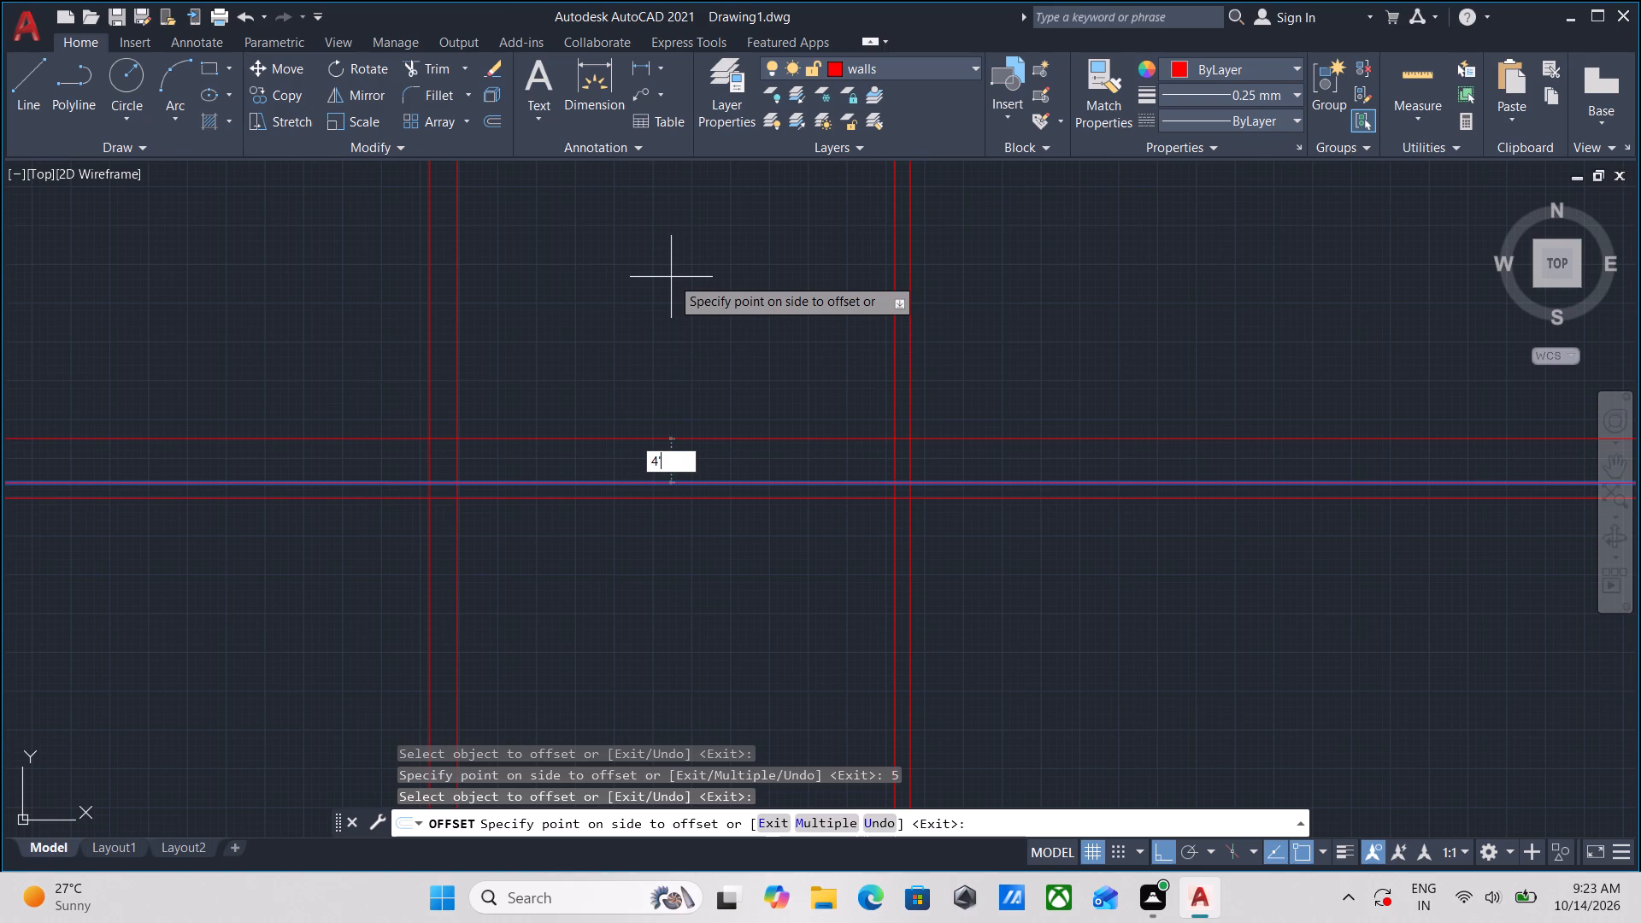
{"action": "key", "text": "Return"}
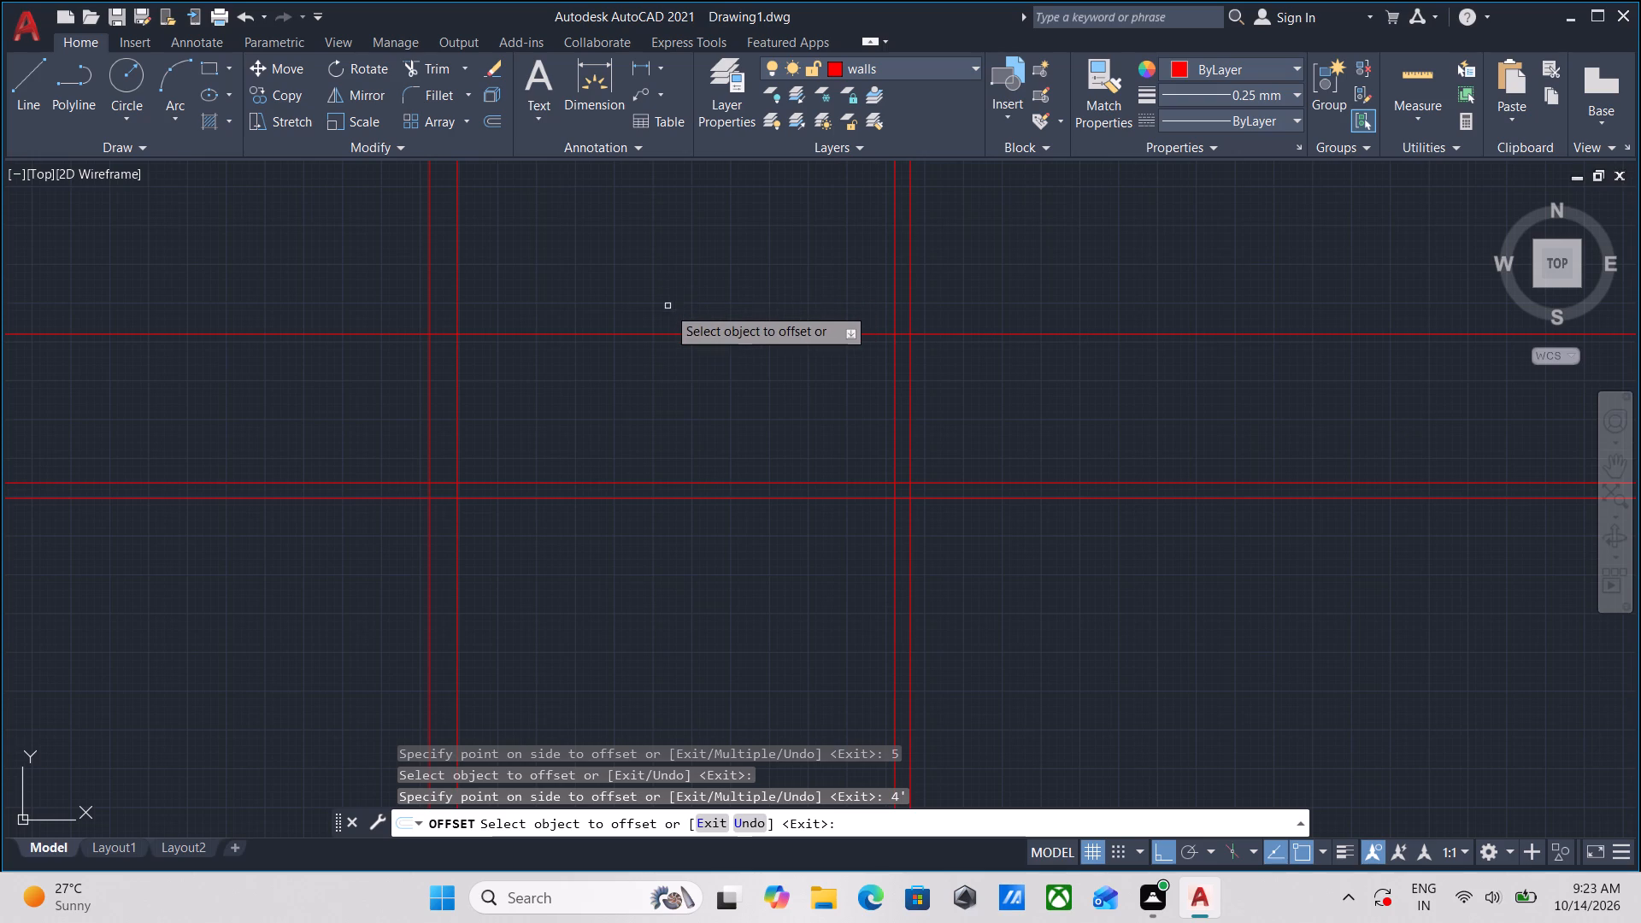
Offset the topmost horizontal construction line 5" upward to form the second horizontal partition wall.
{"action": "left_click", "coordinate": [665, 335]}
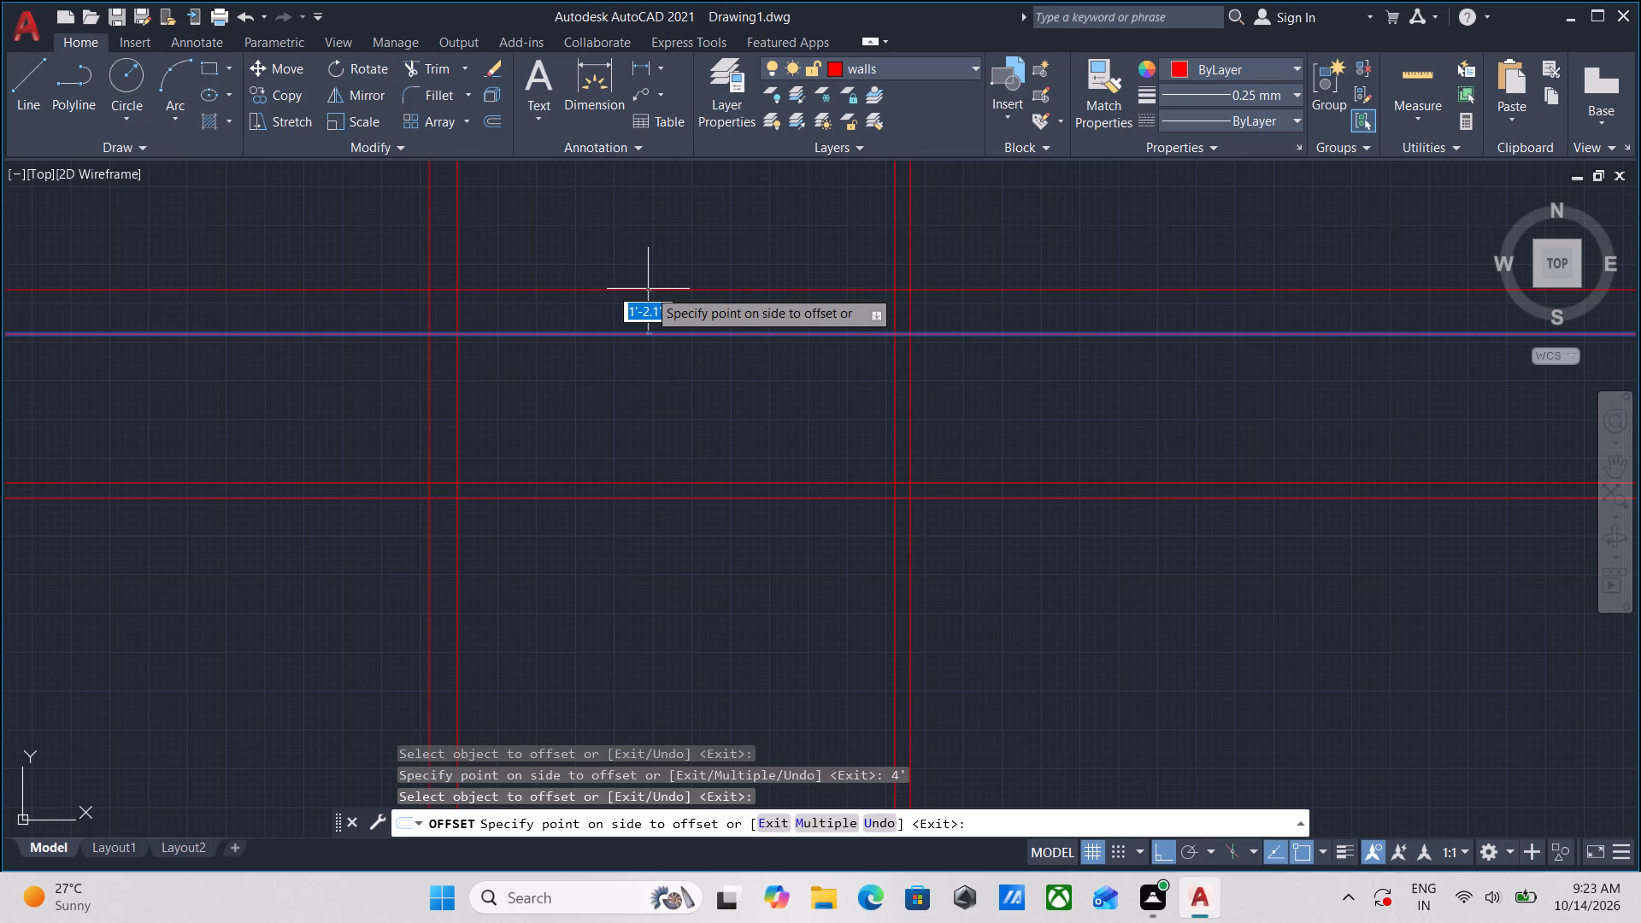
{"action": "key", "text": "5"}
{"action": "key", "text": "Return"}
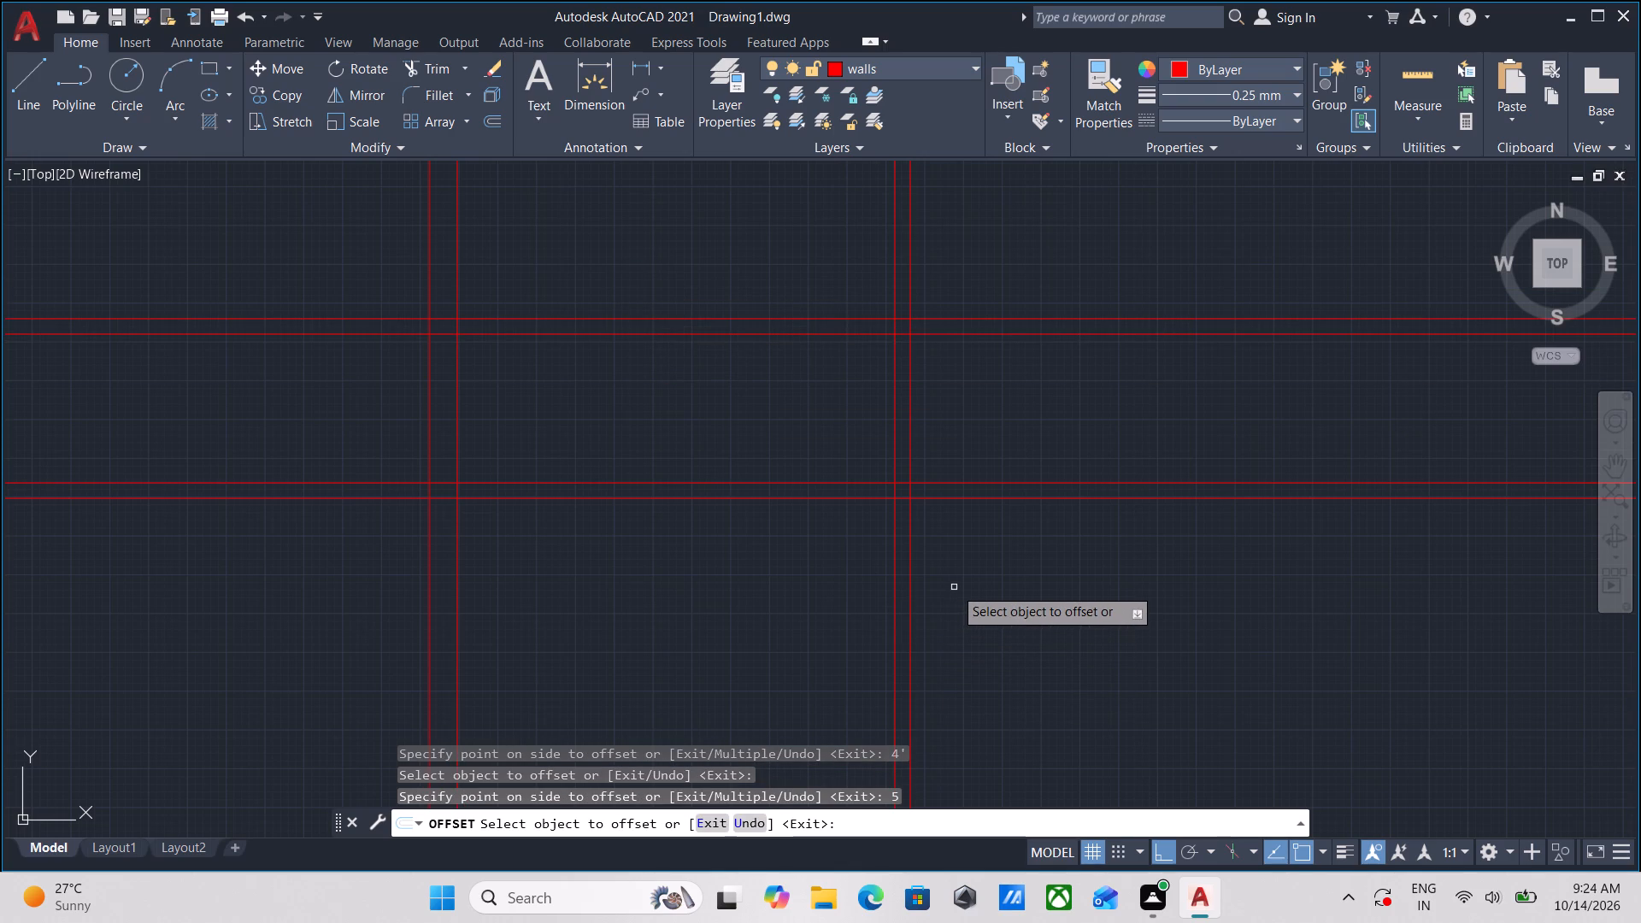
{"action": "left_click", "coordinate": [456, 409]}
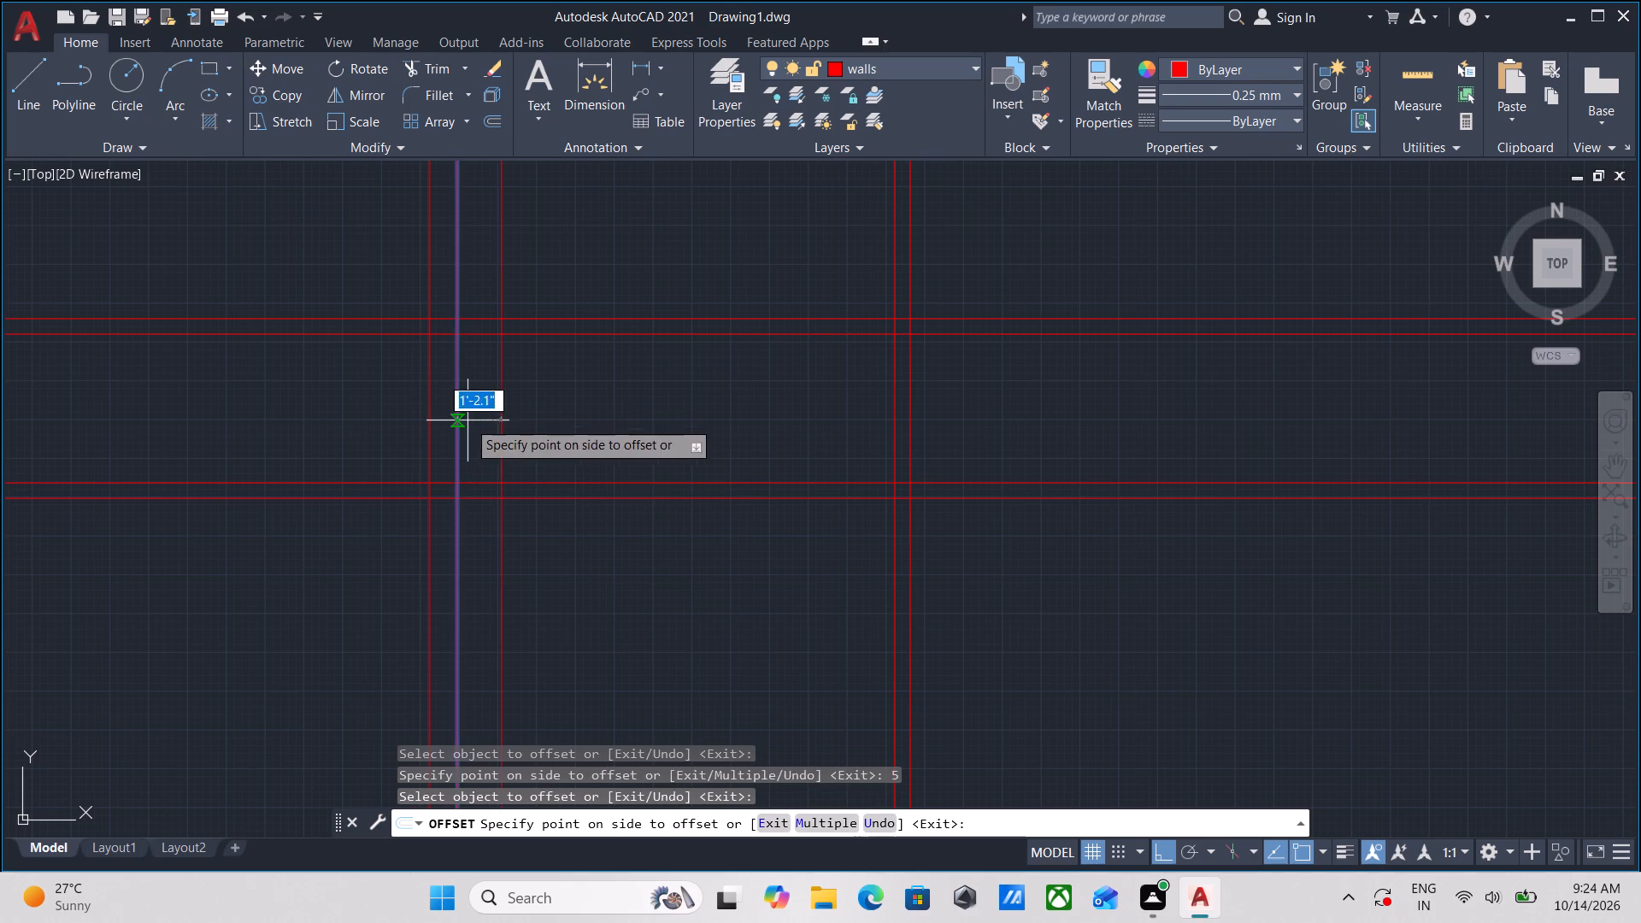
{"action": "key", "text": "Escape"}
Trim the lines crossing inside the junction of the upper 5" horizontal partition and the 9" vertical wall.
{"action": "type", "text": "tr"}
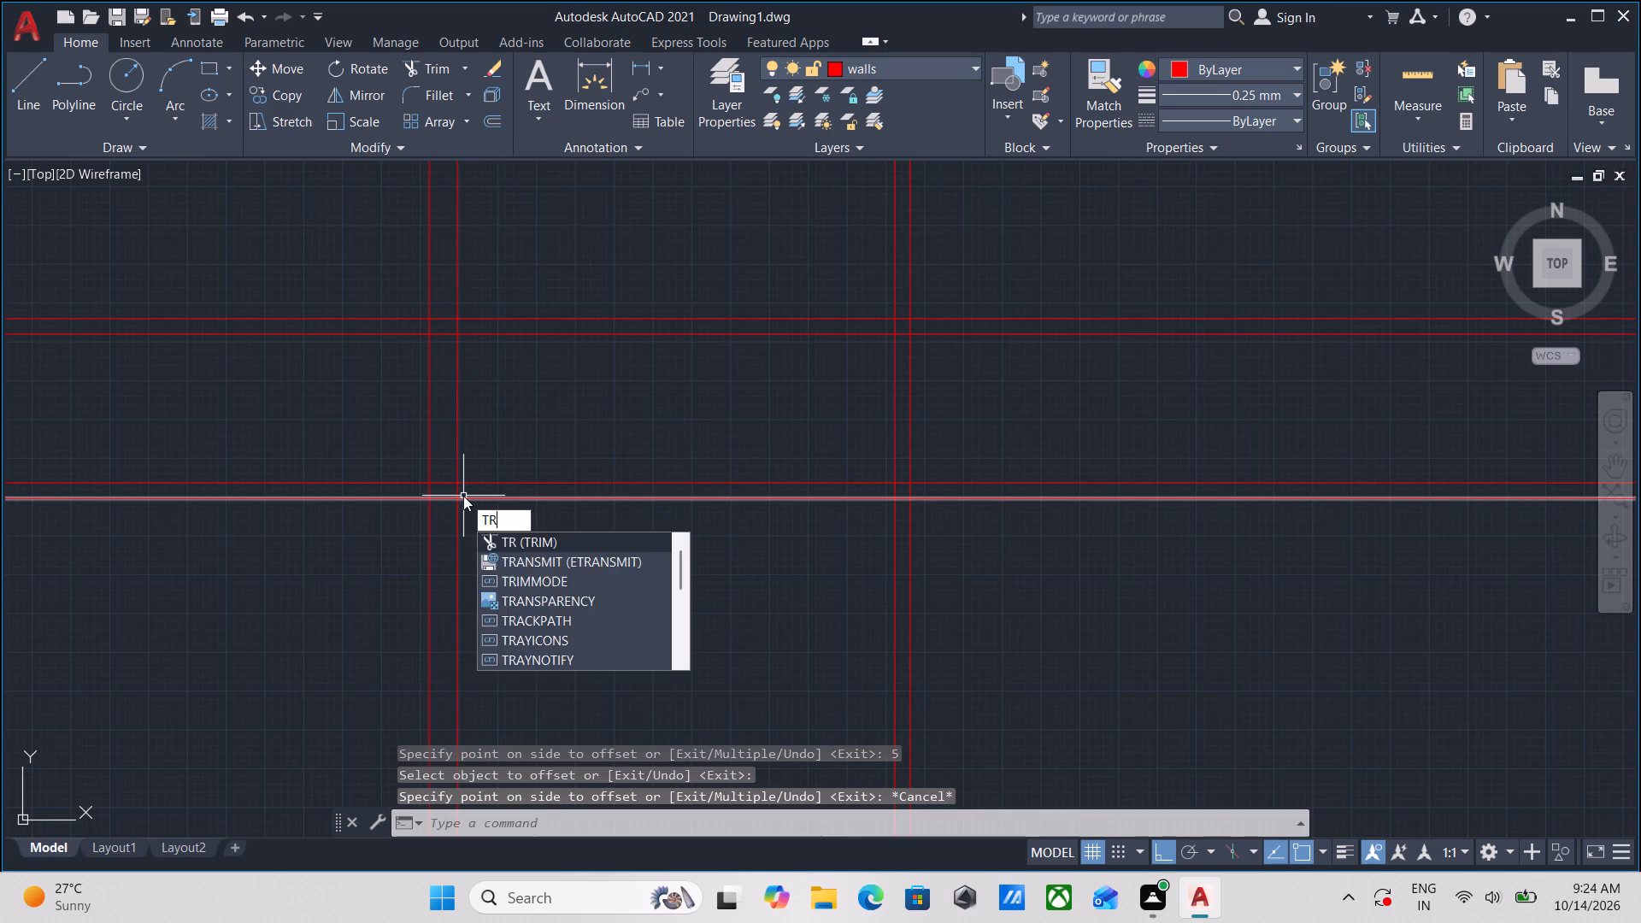
{"action": "key", "text": "Return"}
{"action": "scroll", "coordinate": [435, 332], "scroll_direction": "up", "scroll_amount": 3}
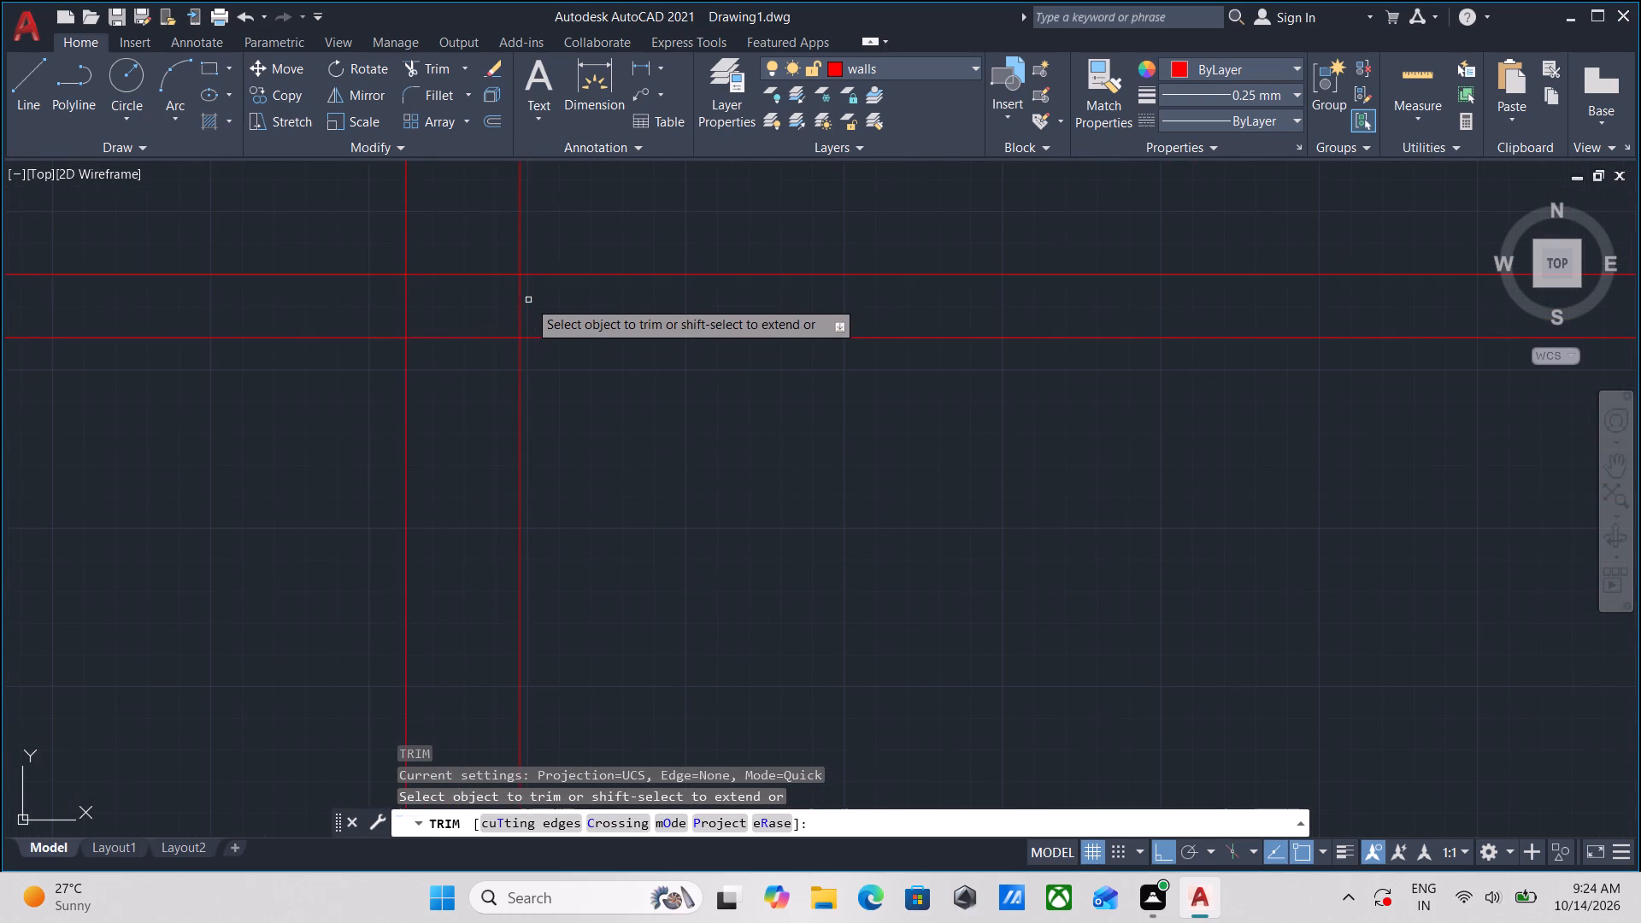
{"action": "left_click", "coordinate": [528, 300]}
{"action": "left_click", "coordinate": [491, 300]}
{"action": "left_click", "coordinate": [464, 303]}
{"action": "left_click", "coordinate": [430, 434]}
Trim the lines crossing inside the junction of the lower 5" horizontal partition and the same 9" vertical wall.
{"action": "scroll", "coordinate": [432, 427], "scroll_direction": "down", "scroll_amount": 1}
{"action": "middle_click_drag", "start_coordinate": [432, 415], "coordinate": [445, 346]}
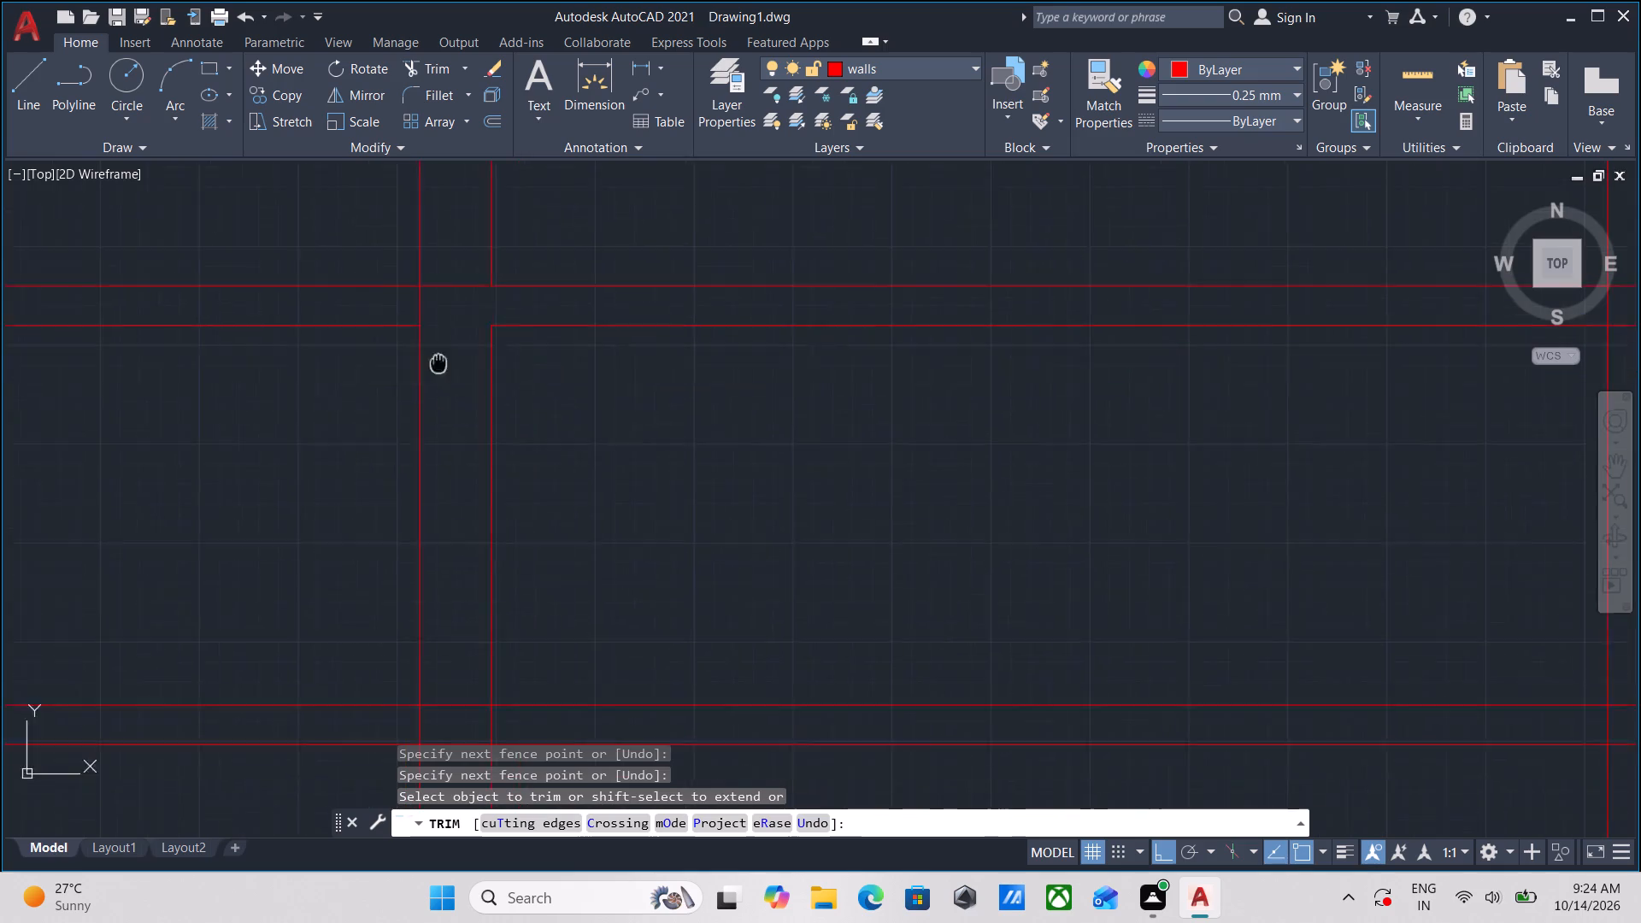
{"action": "middle_click_drag", "start_coordinate": [445, 346], "coordinate": [470, 291]}
{"action": "left_click", "coordinate": [479, 570]}
{"action": "left_click", "coordinate": [491, 654]}
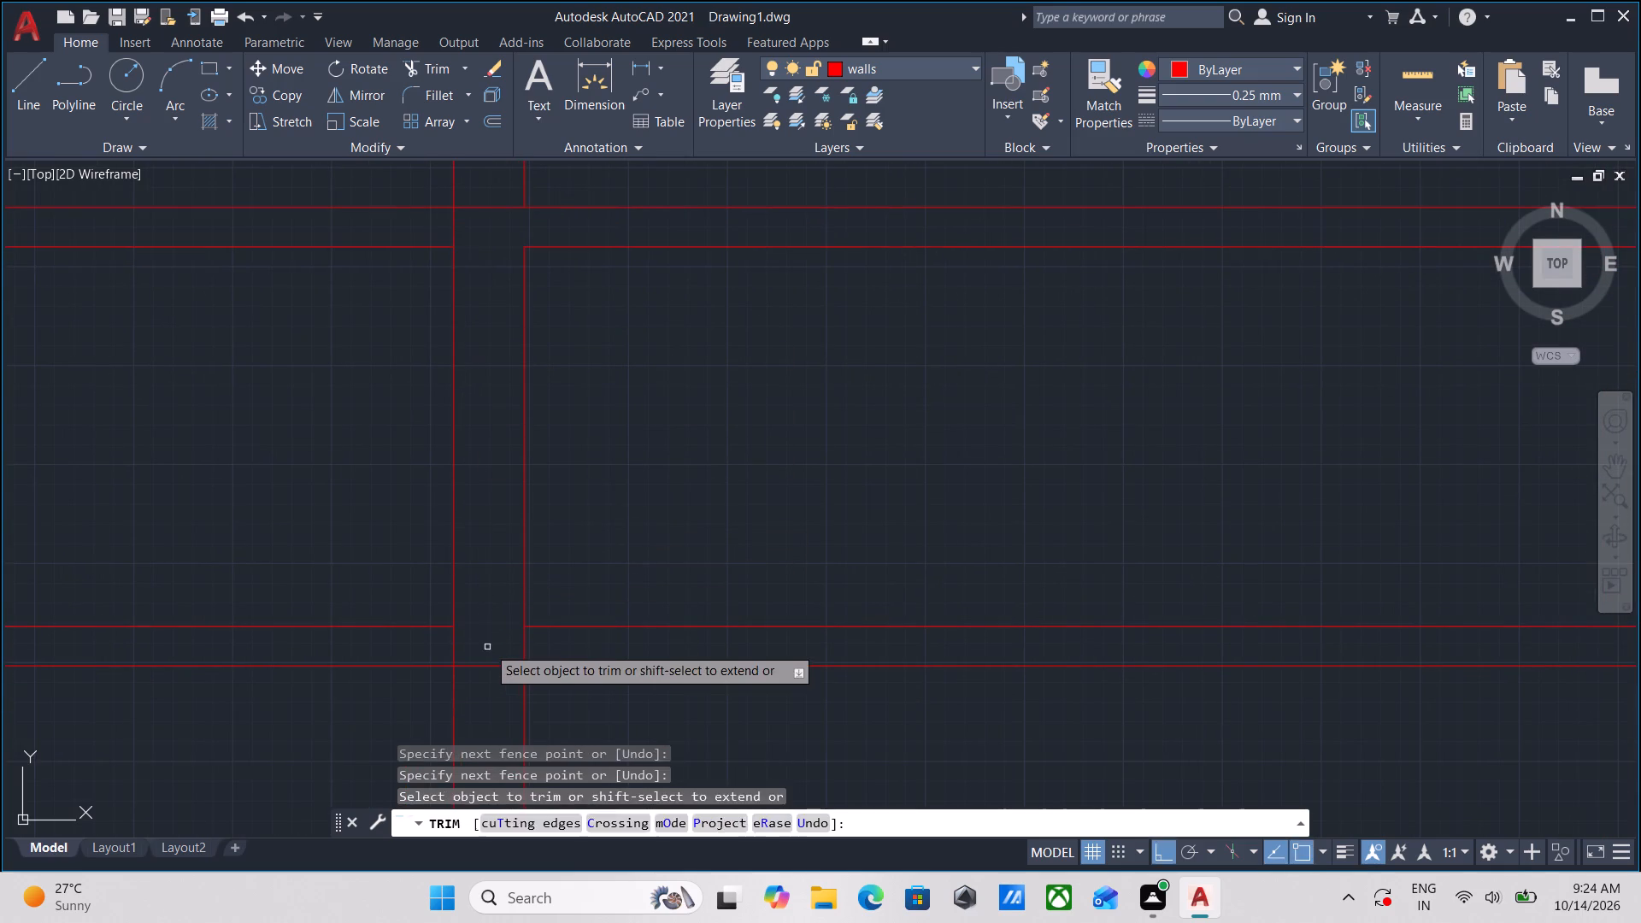
{"action": "left_click", "coordinate": [487, 646]}
{"action": "left_click", "coordinate": [553, 639]}
{"action": "key", "text": "Escape"}
Offset the 9" vertical wall's right line, between the two horizontal partitions, 8' to the right.
{"action": "left_click_drag", "start_coordinate": [550, 515], "coordinate": [540, 499]}
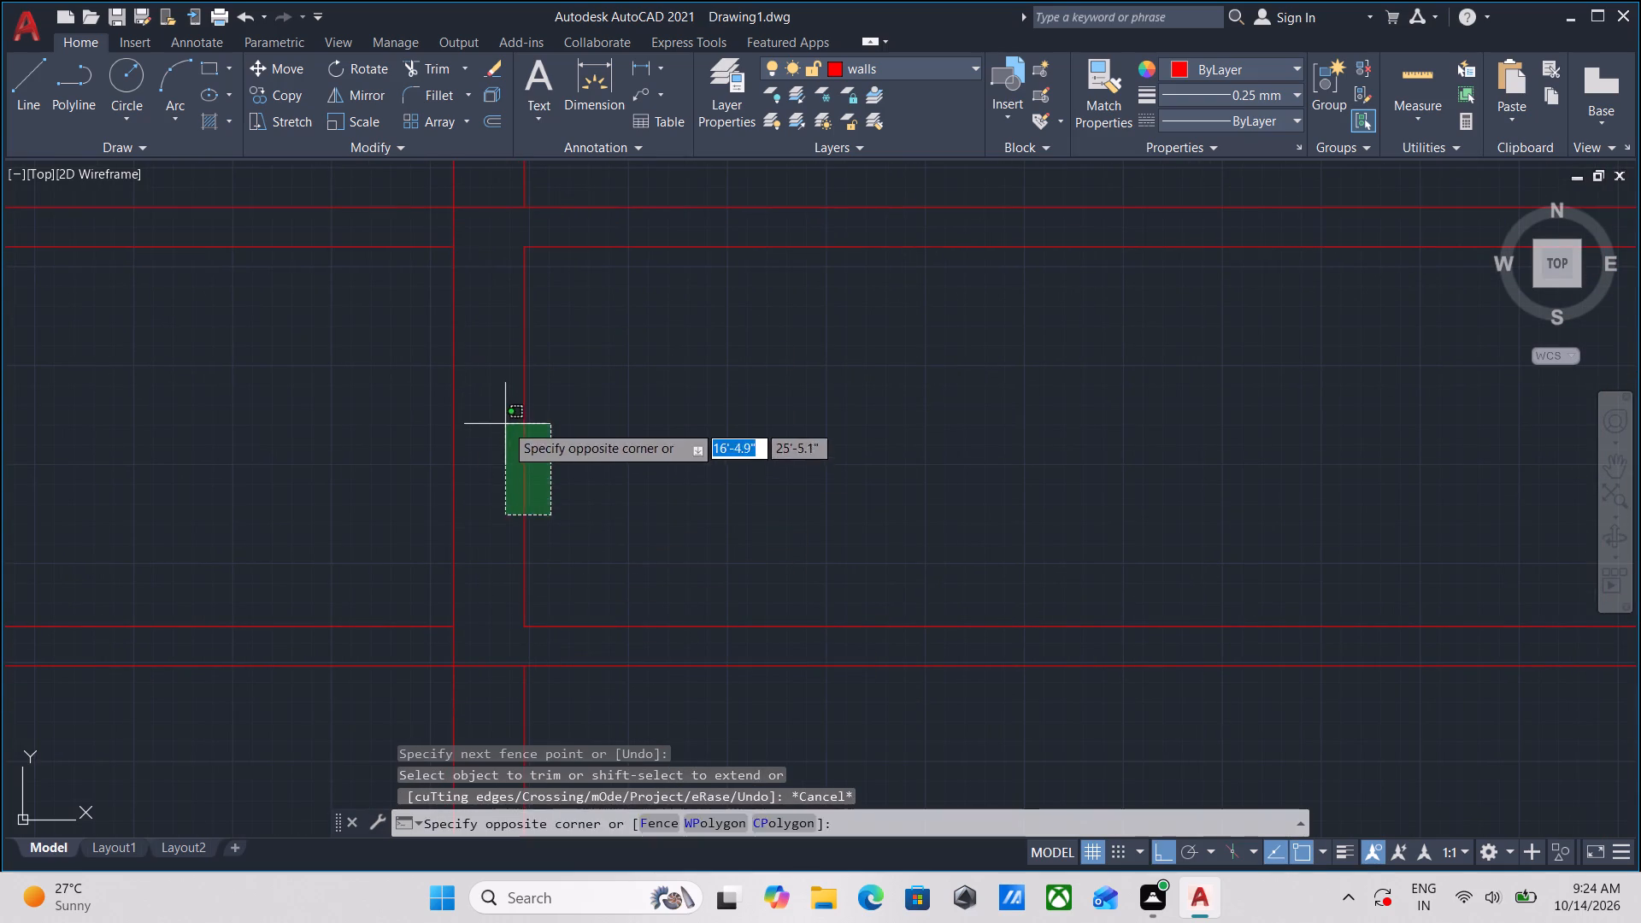
{"action": "left_click", "coordinate": [505, 424]}
{"action": "key", "text": "o"}
{"action": "key", "text": "Return"}
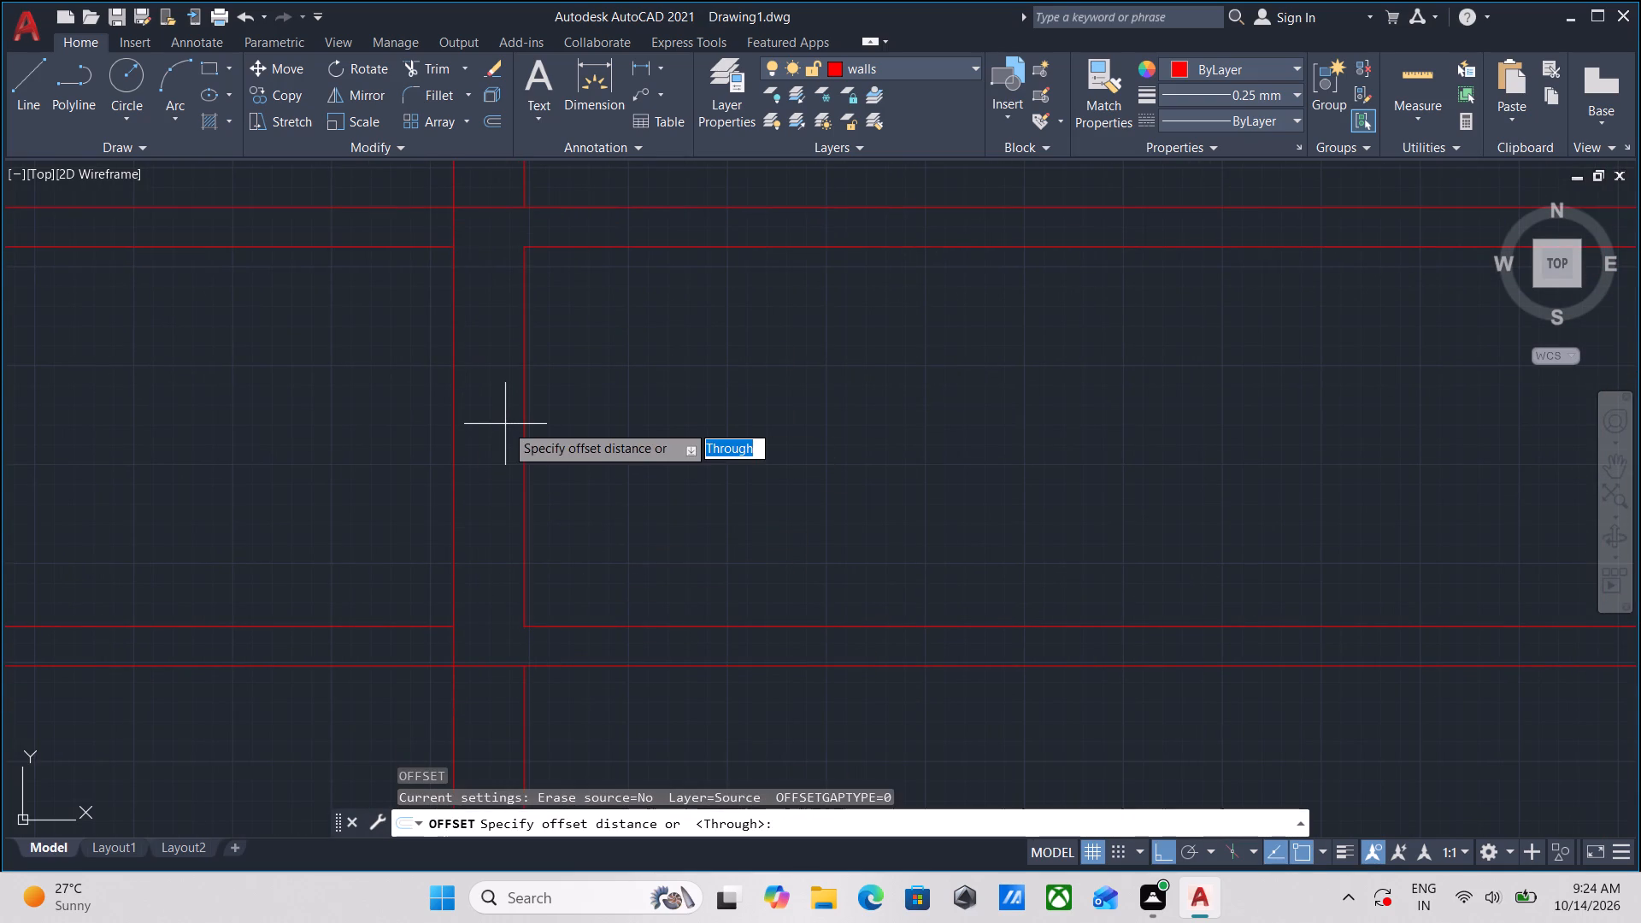
{"action": "scroll", "coordinate": [505, 424], "scroll_direction": "down", "scroll_amount": 1}
{"action": "left_click", "coordinate": [518, 438]}
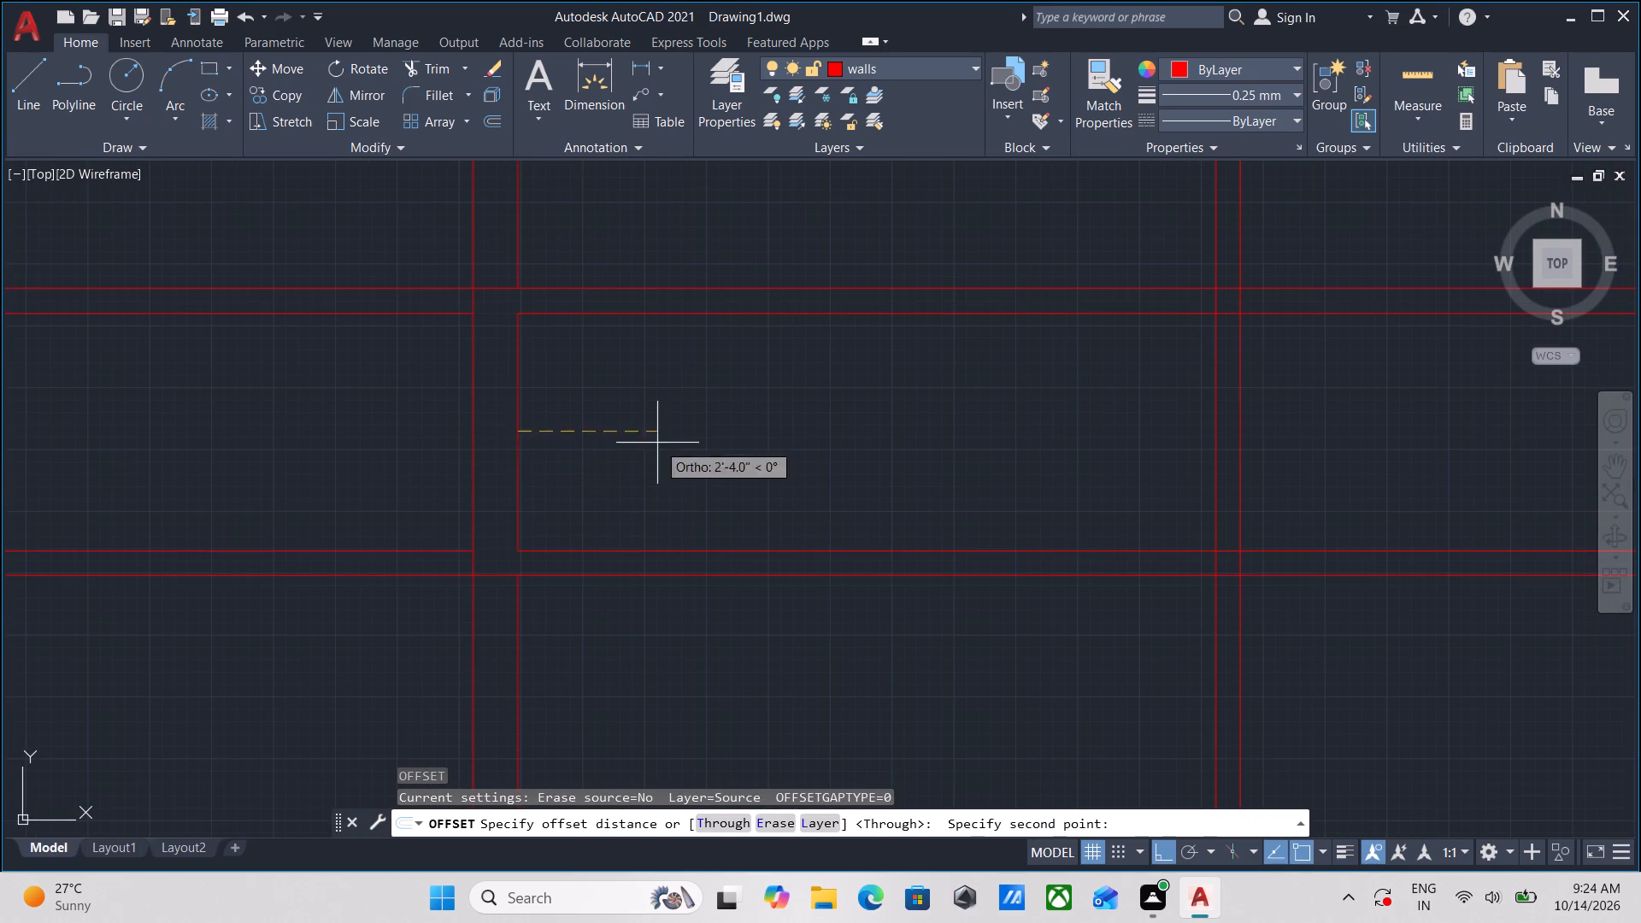
{"action": "left_click", "coordinate": [657, 443]}
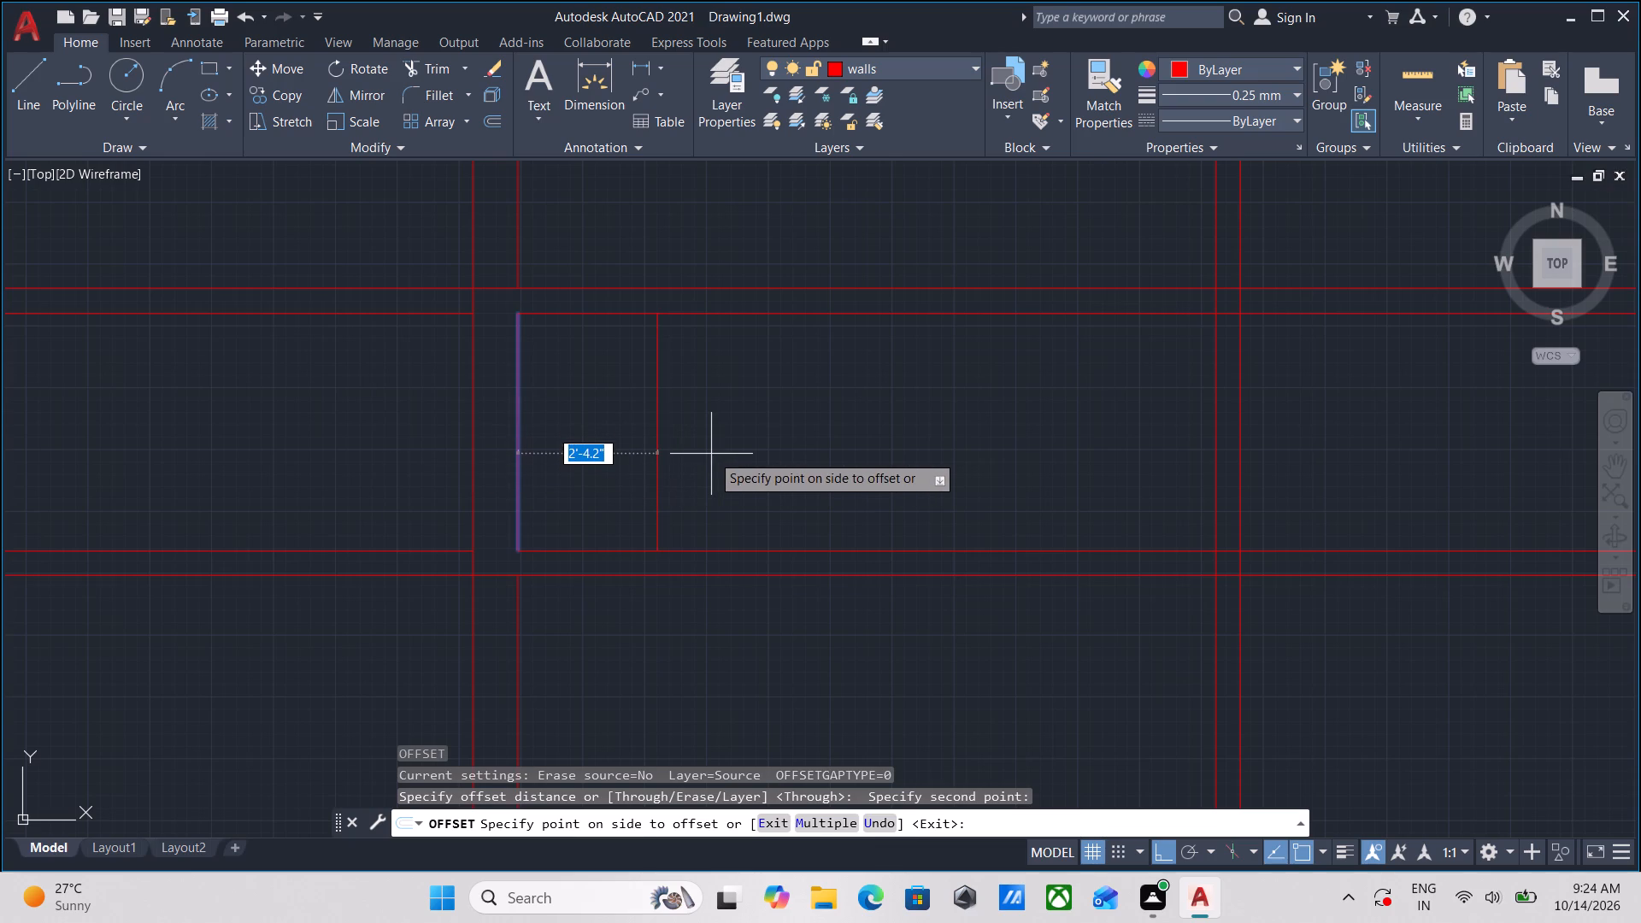
{"action": "type", "text": "8'"}
{"action": "key", "text": "Return"}
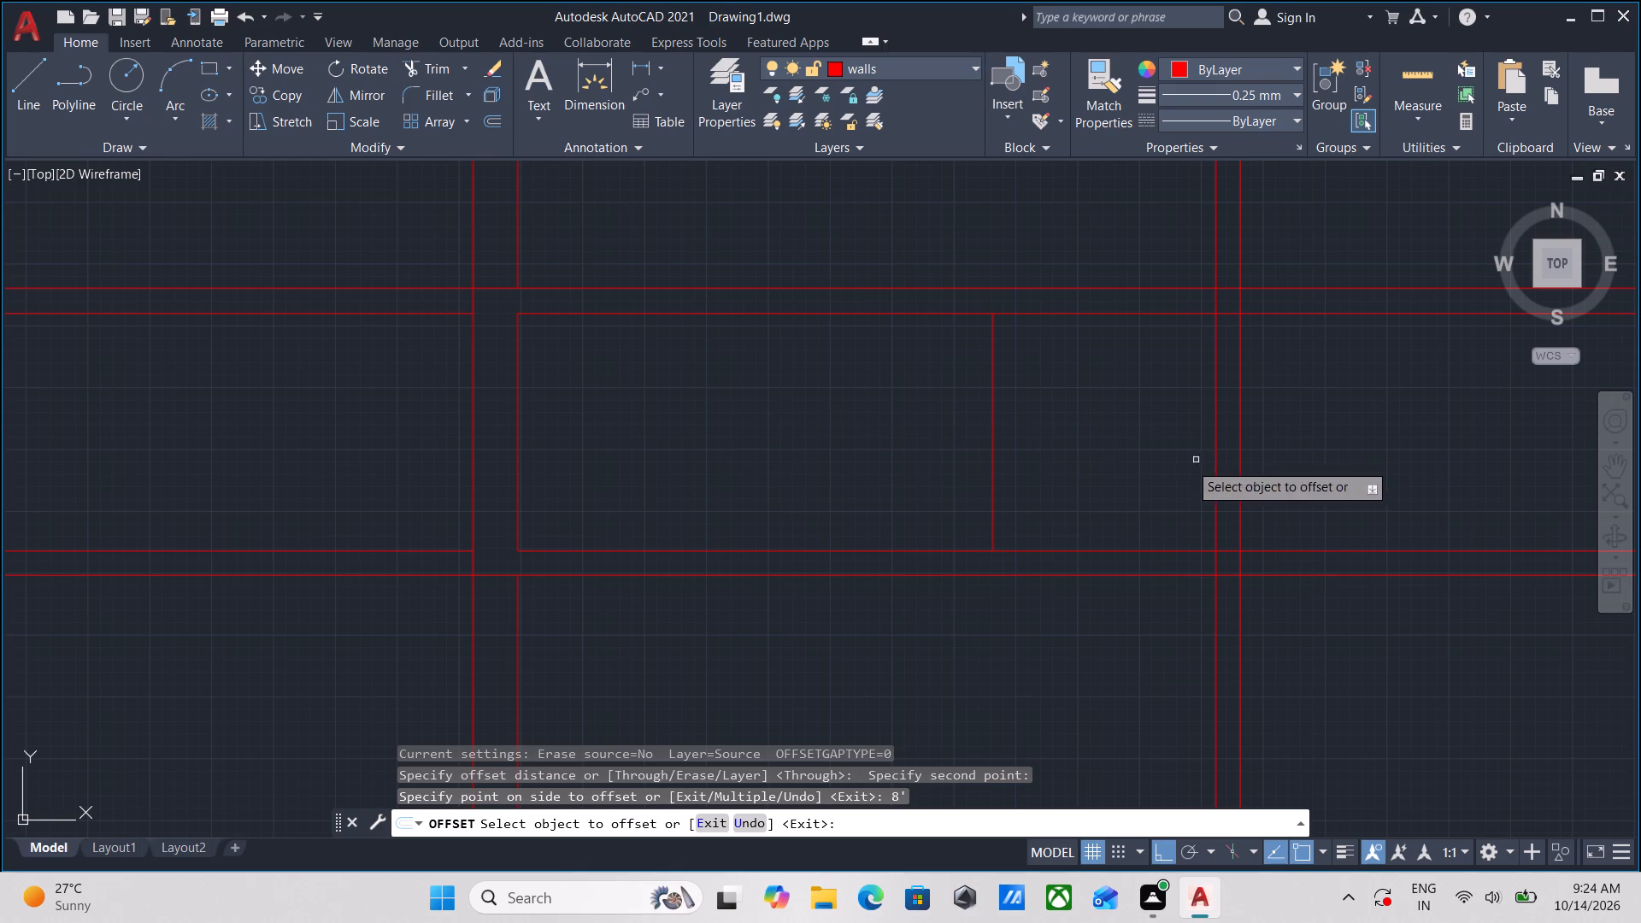
Extend the 8' offset vertical line up to the upper line of the upper horizontal partition.
{"action": "middle_click_drag", "start_coordinate": [1060, 444], "coordinate": [1034, 508]}
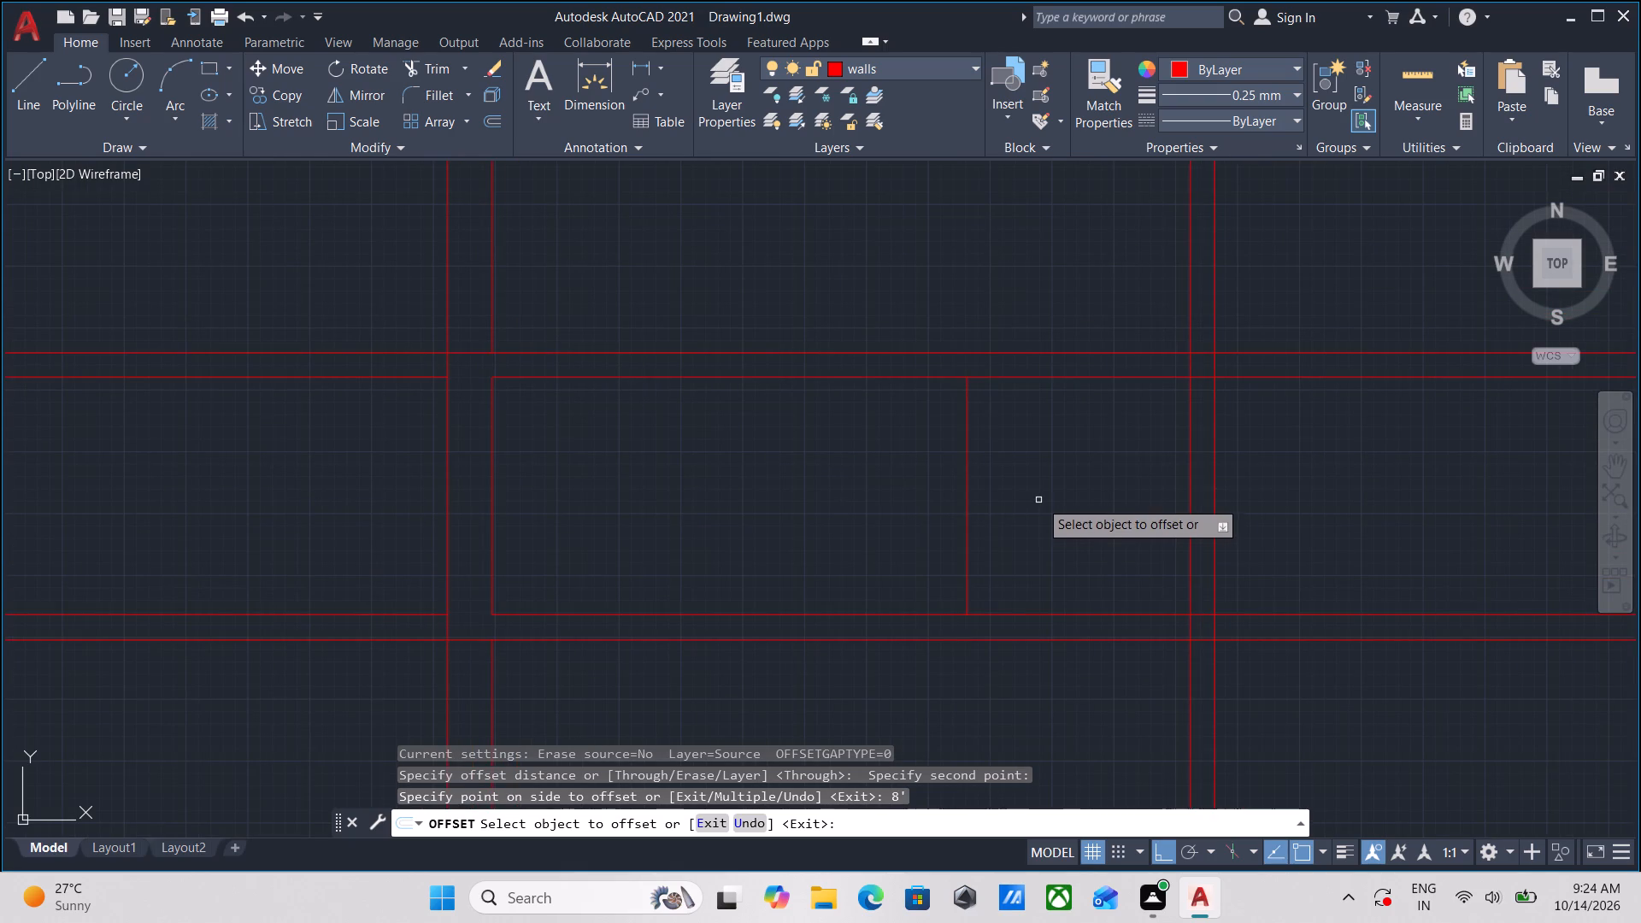
{"action": "middle_click_drag", "start_coordinate": [1039, 498], "coordinate": [1042, 532]}
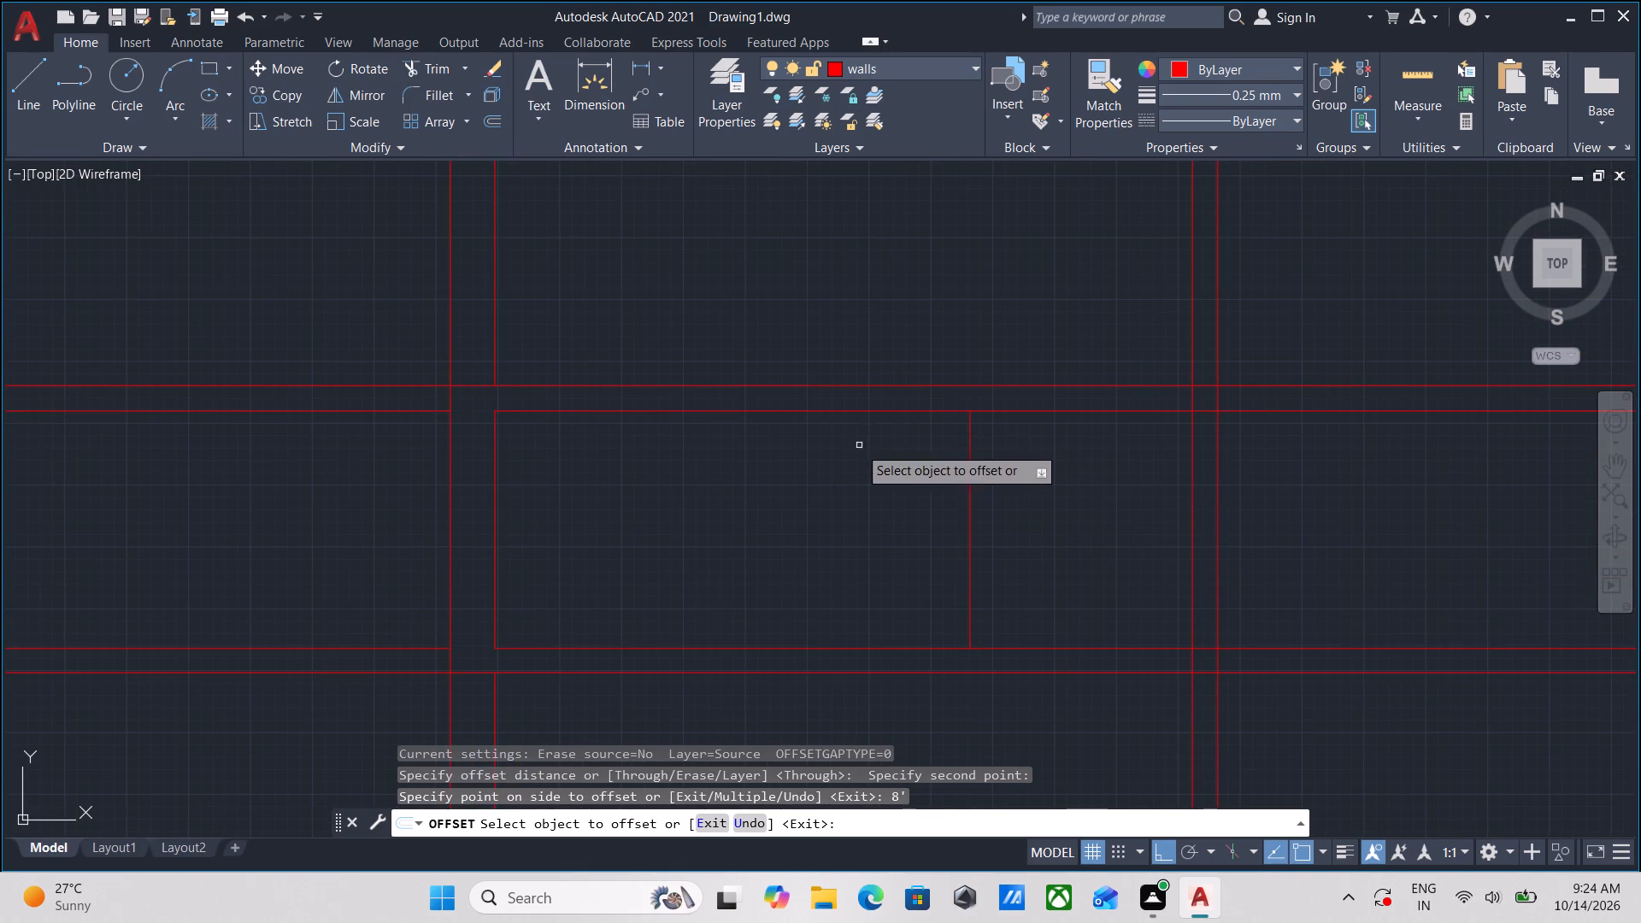
{"action": "middle_click_drag", "start_coordinate": [854, 456], "coordinate": [852, 485]}
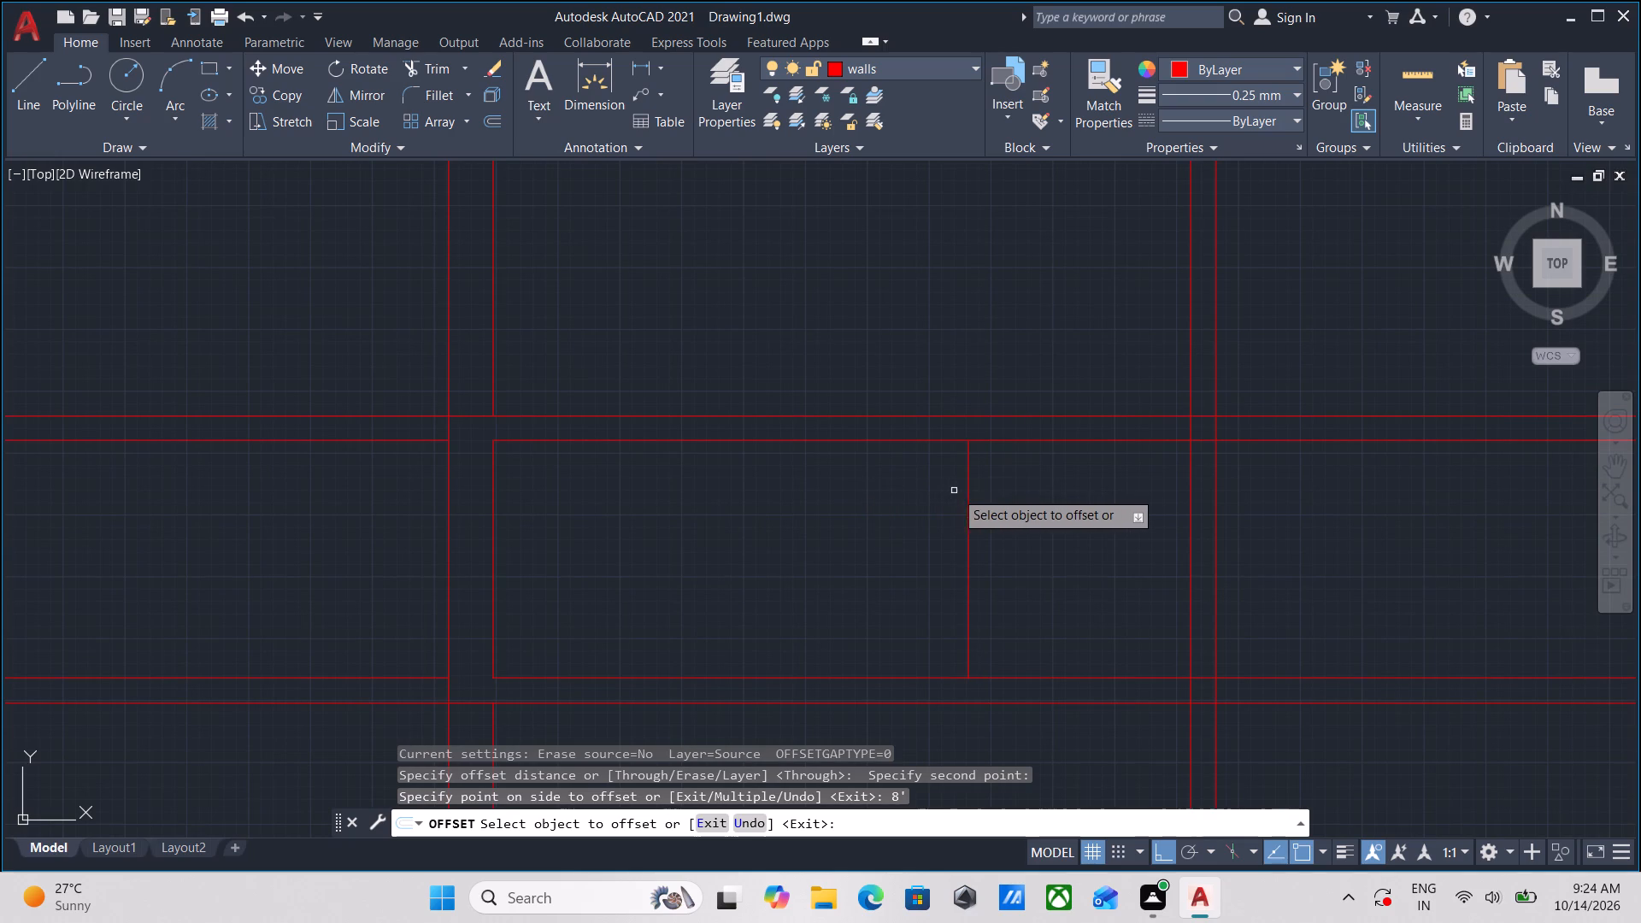
{"action": "key", "text": "e"}
{"action": "key", "text": "x"}
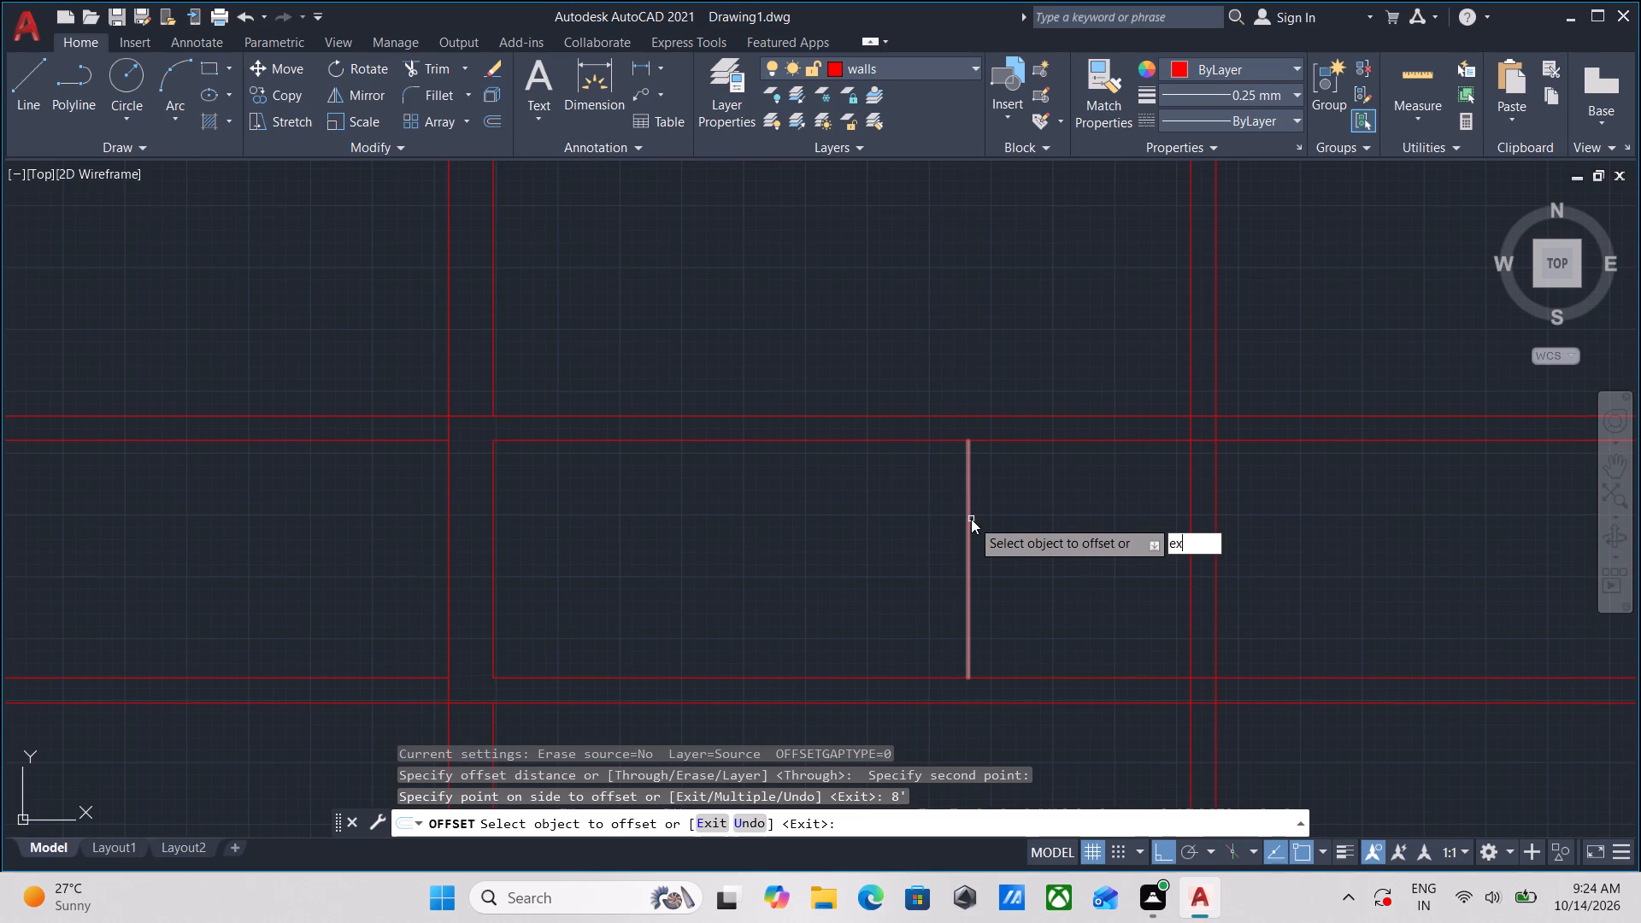
{"action": "key", "text": "Return"}
{"action": "scroll", "coordinate": [975, 516], "scroll_direction": "up", "scroll_amount": 1}
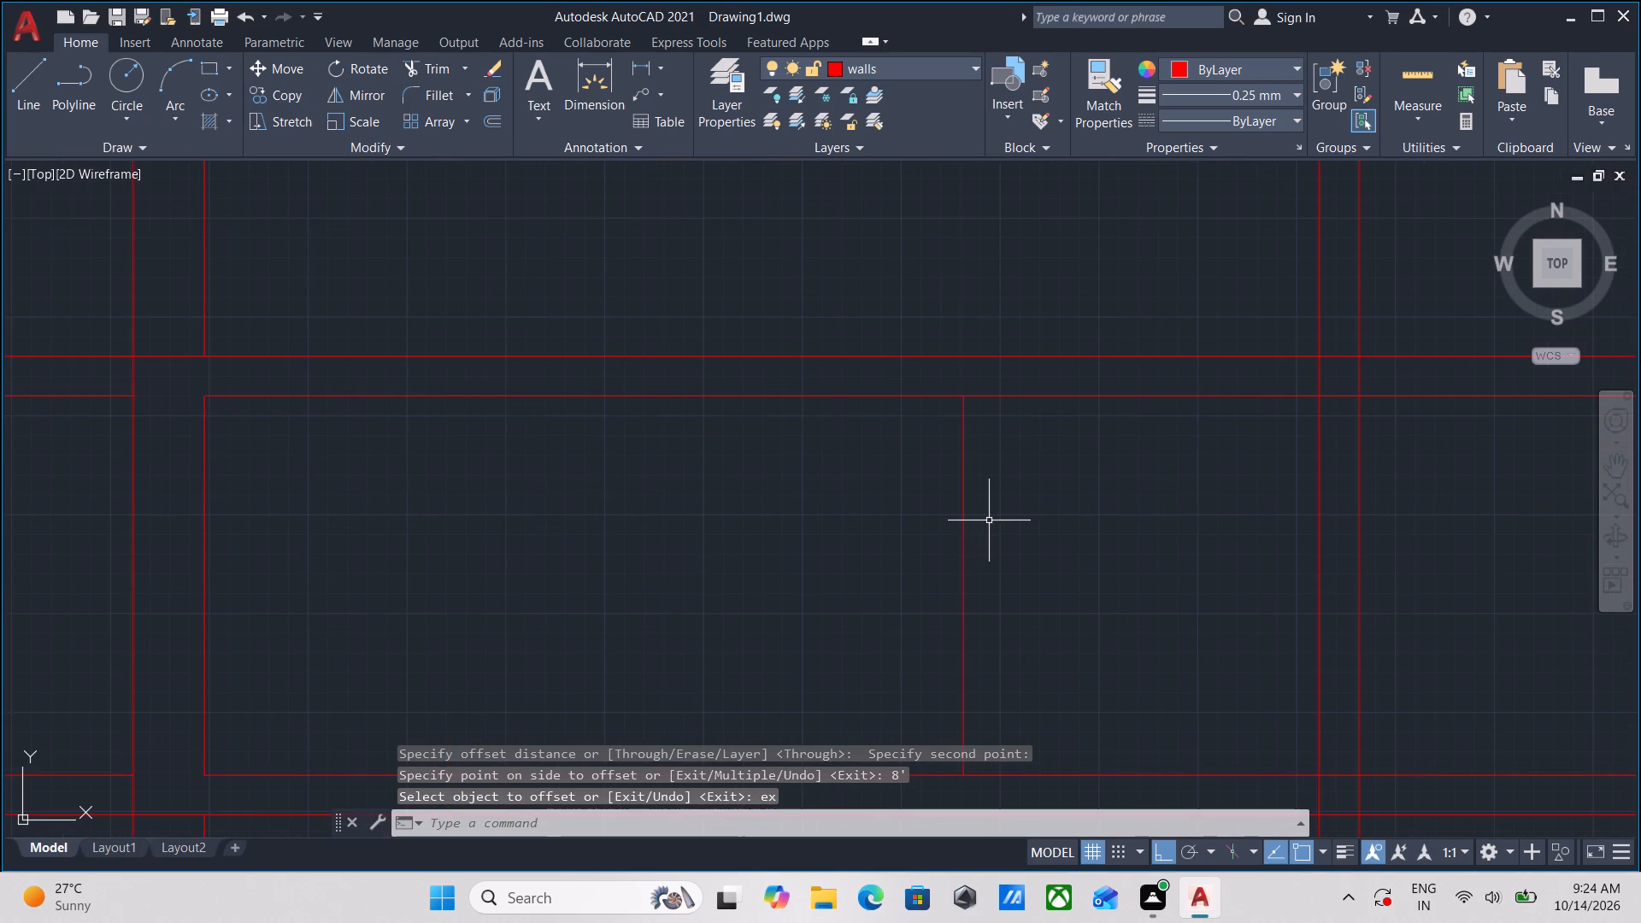
{"action": "key", "text": "e"}
{"action": "key", "text": "x"}
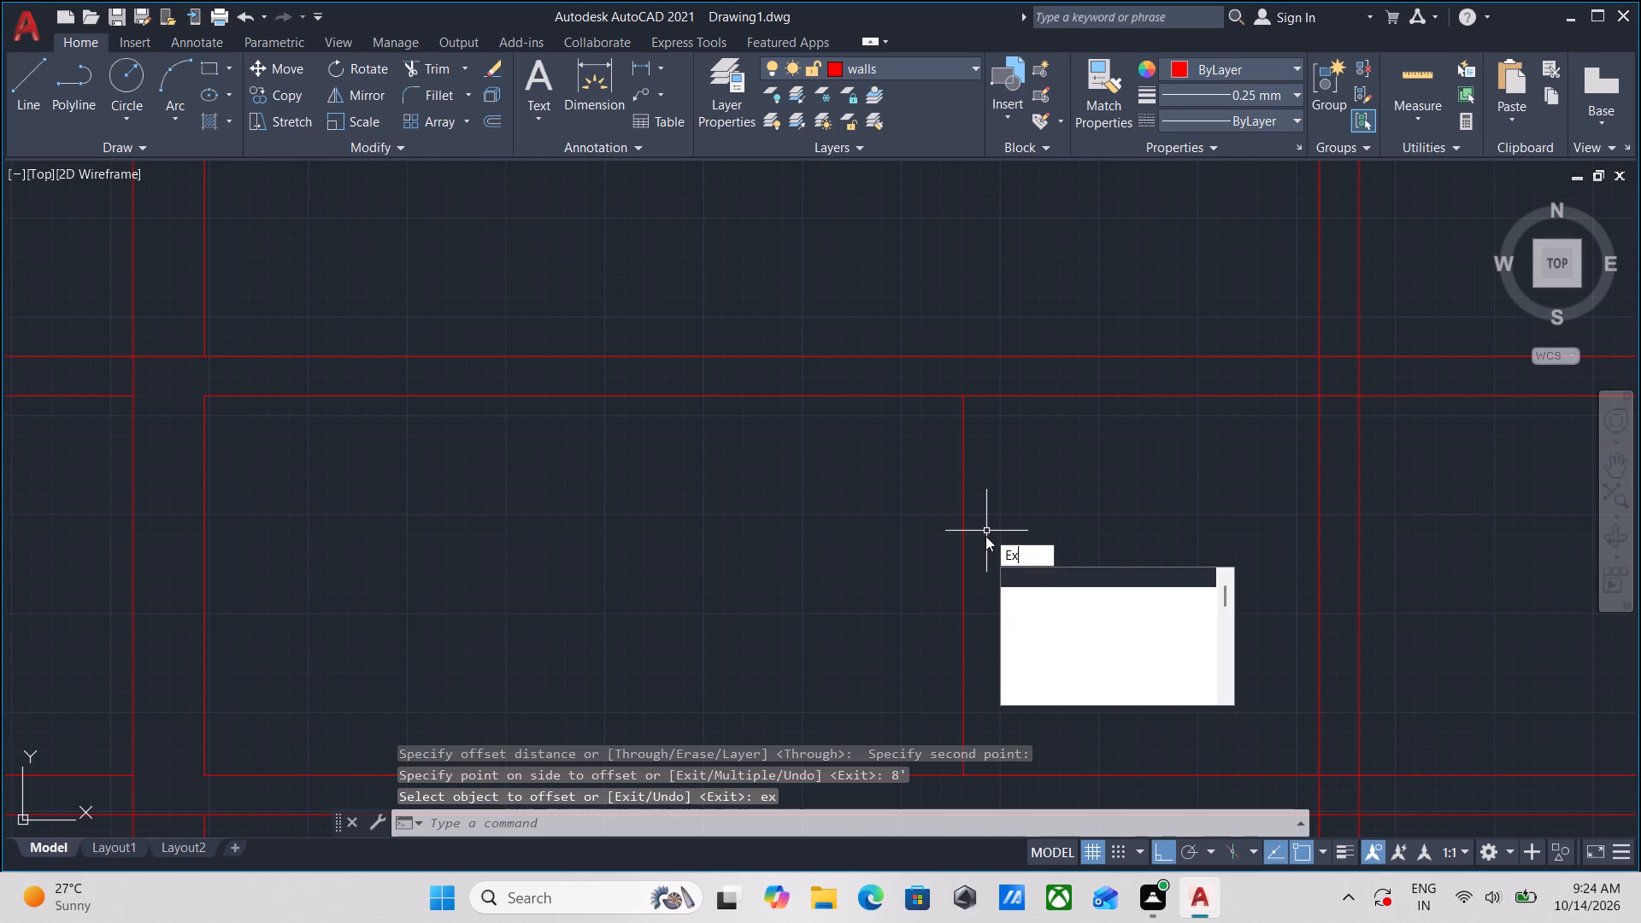
{"action": "key", "text": "Return"}
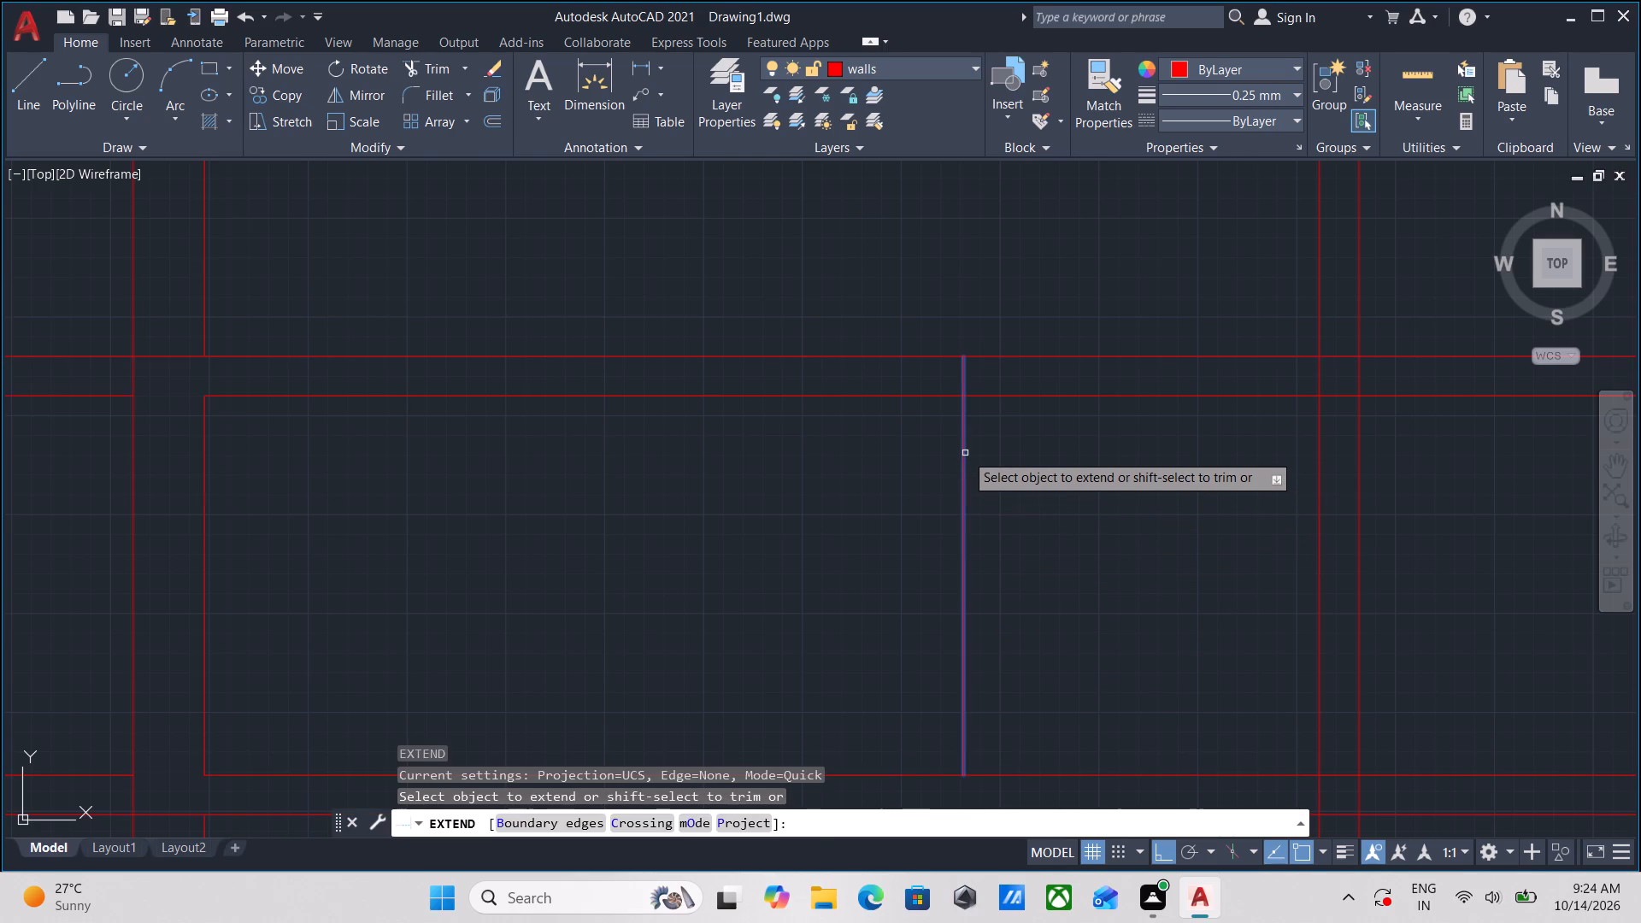
{"action": "left_click", "coordinate": [965, 453]}
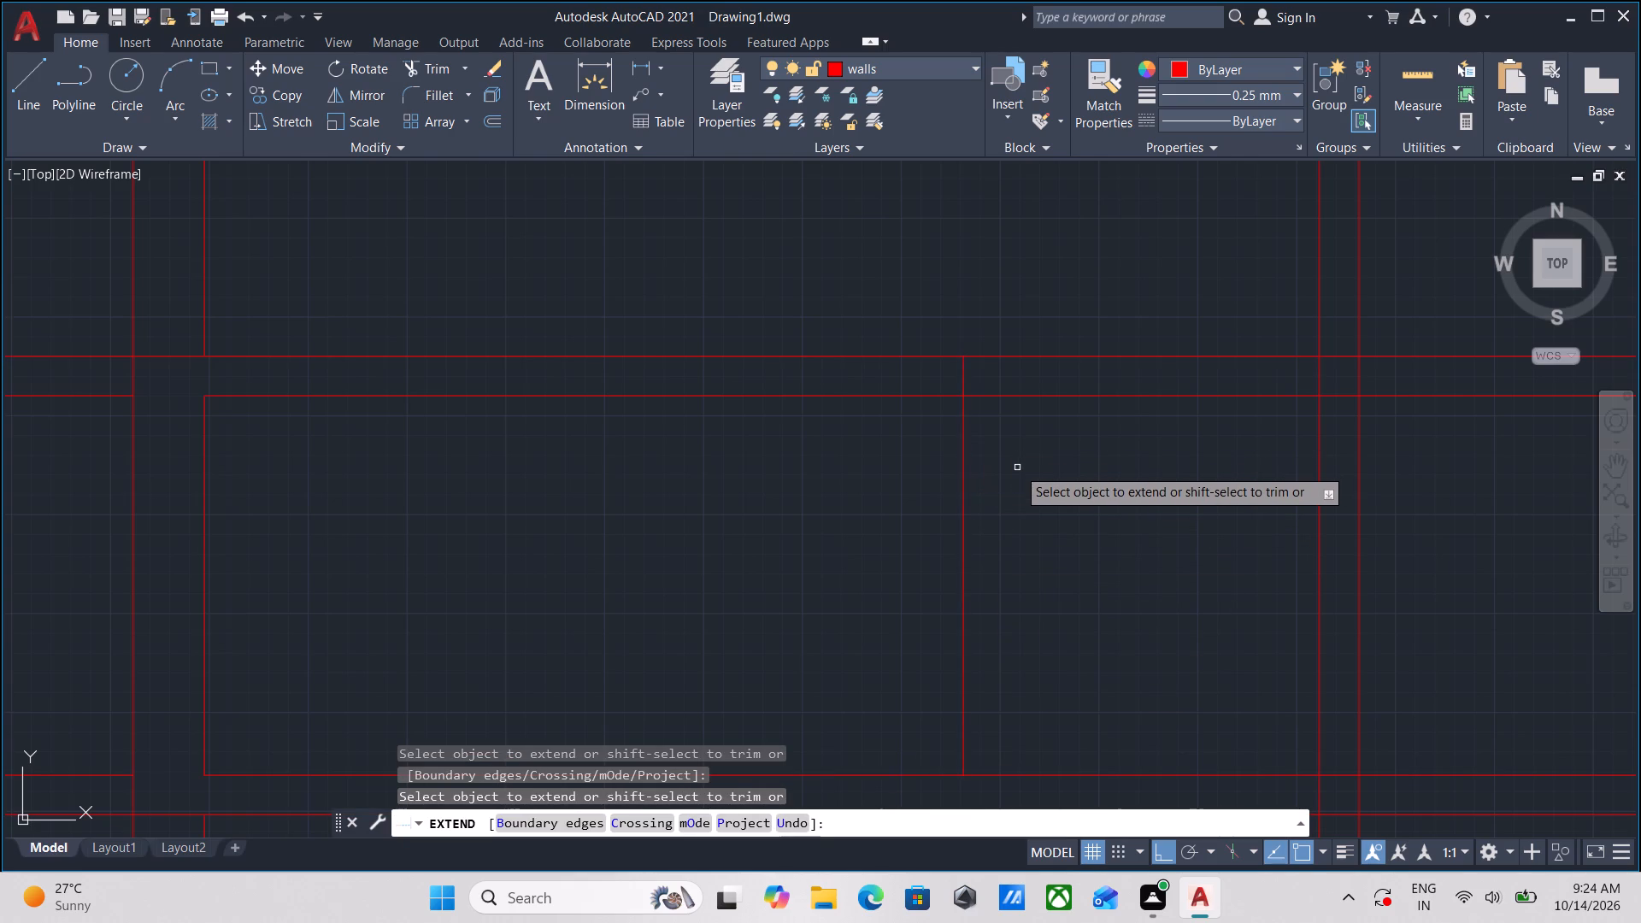
{"action": "middle_click_drag", "start_coordinate": [1021, 465], "coordinate": [1017, 511]}
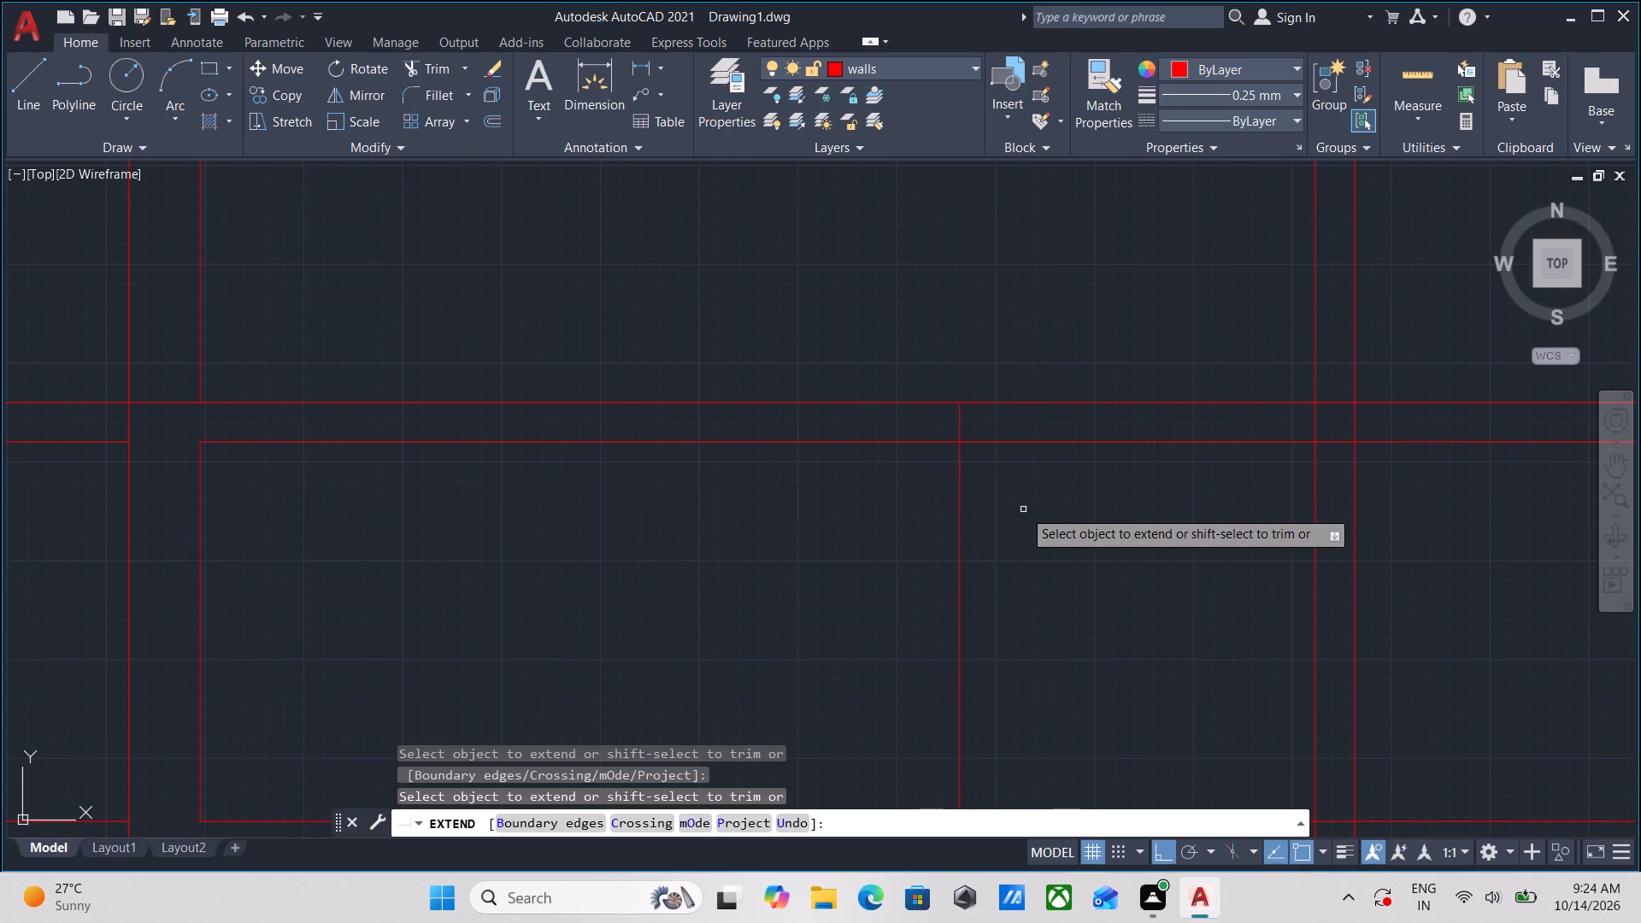
{"action": "scroll", "coordinate": [1050, 479], "scroll_direction": "up", "scroll_amount": 1}
{"action": "key", "text": "Escape"}
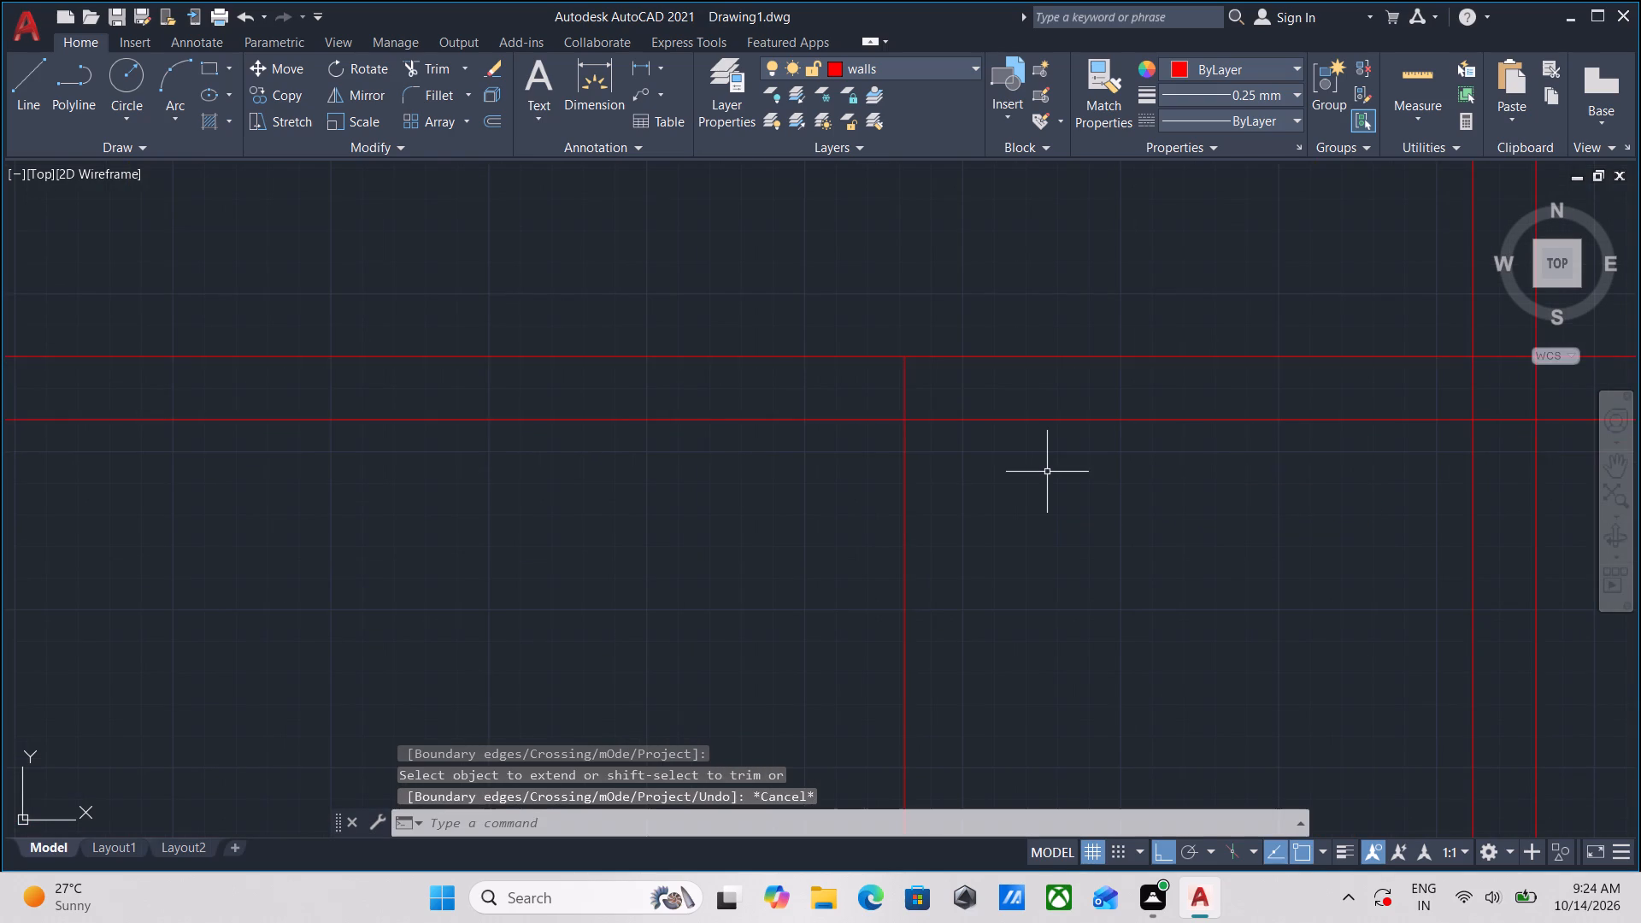
Trim the upper partition's lower line between the extended vertical and the 5" vertical wall, and its upper line inside that wall.
{"action": "type", "text": "tr"}
{"action": "key", "text": "Return"}
{"action": "left_click", "coordinate": [1068, 461]}
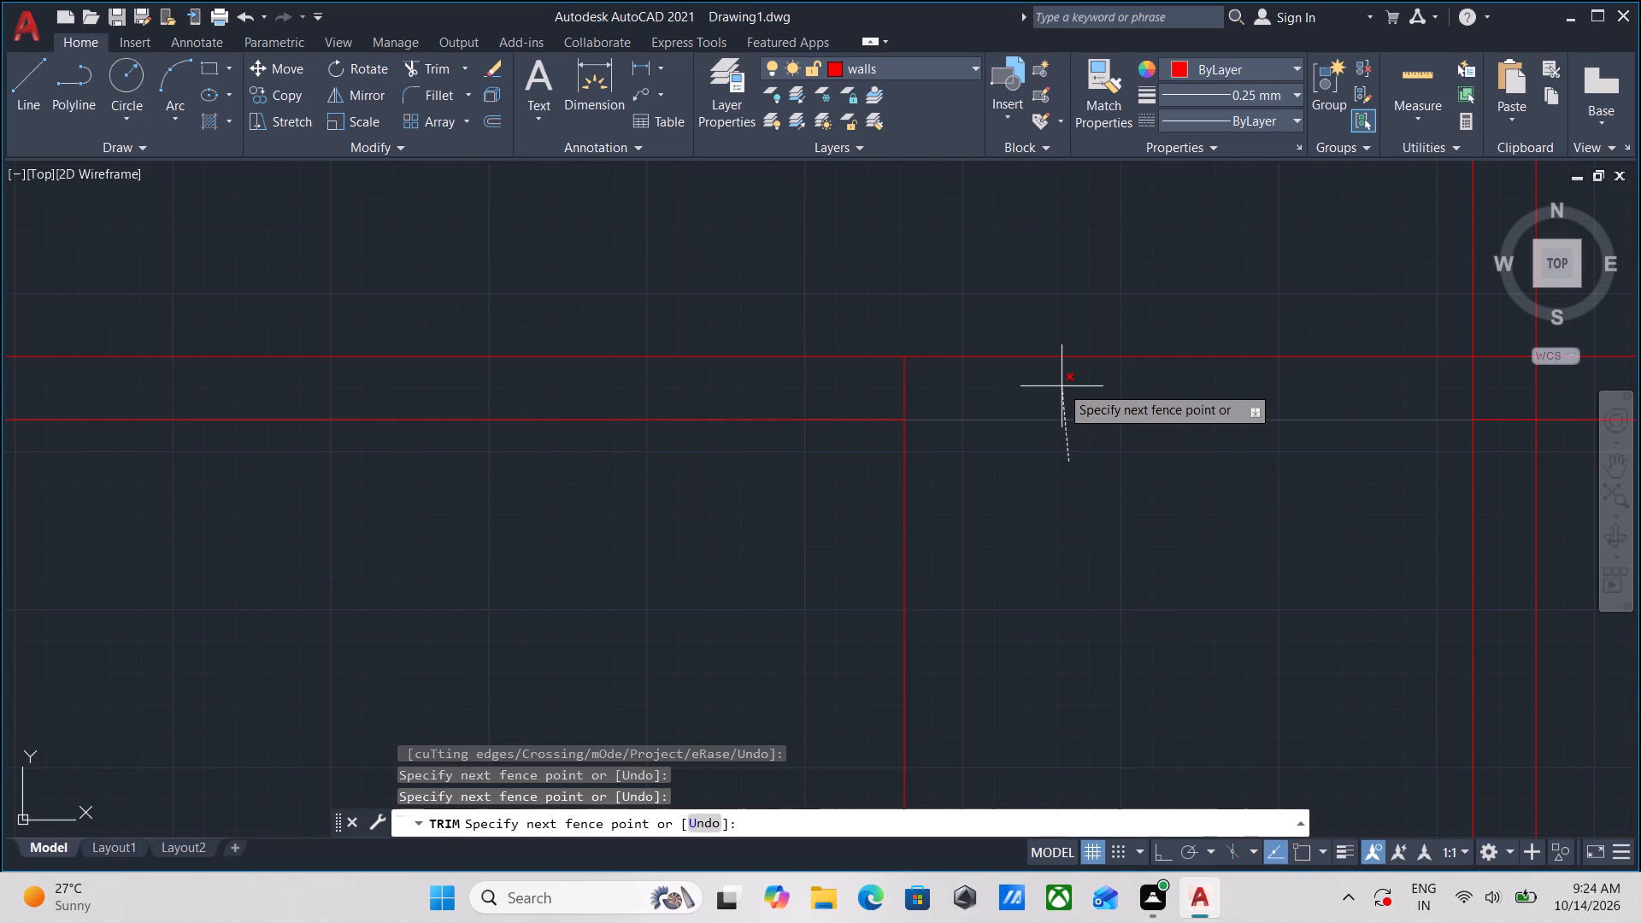
{"action": "left_click", "coordinate": [1061, 385]}
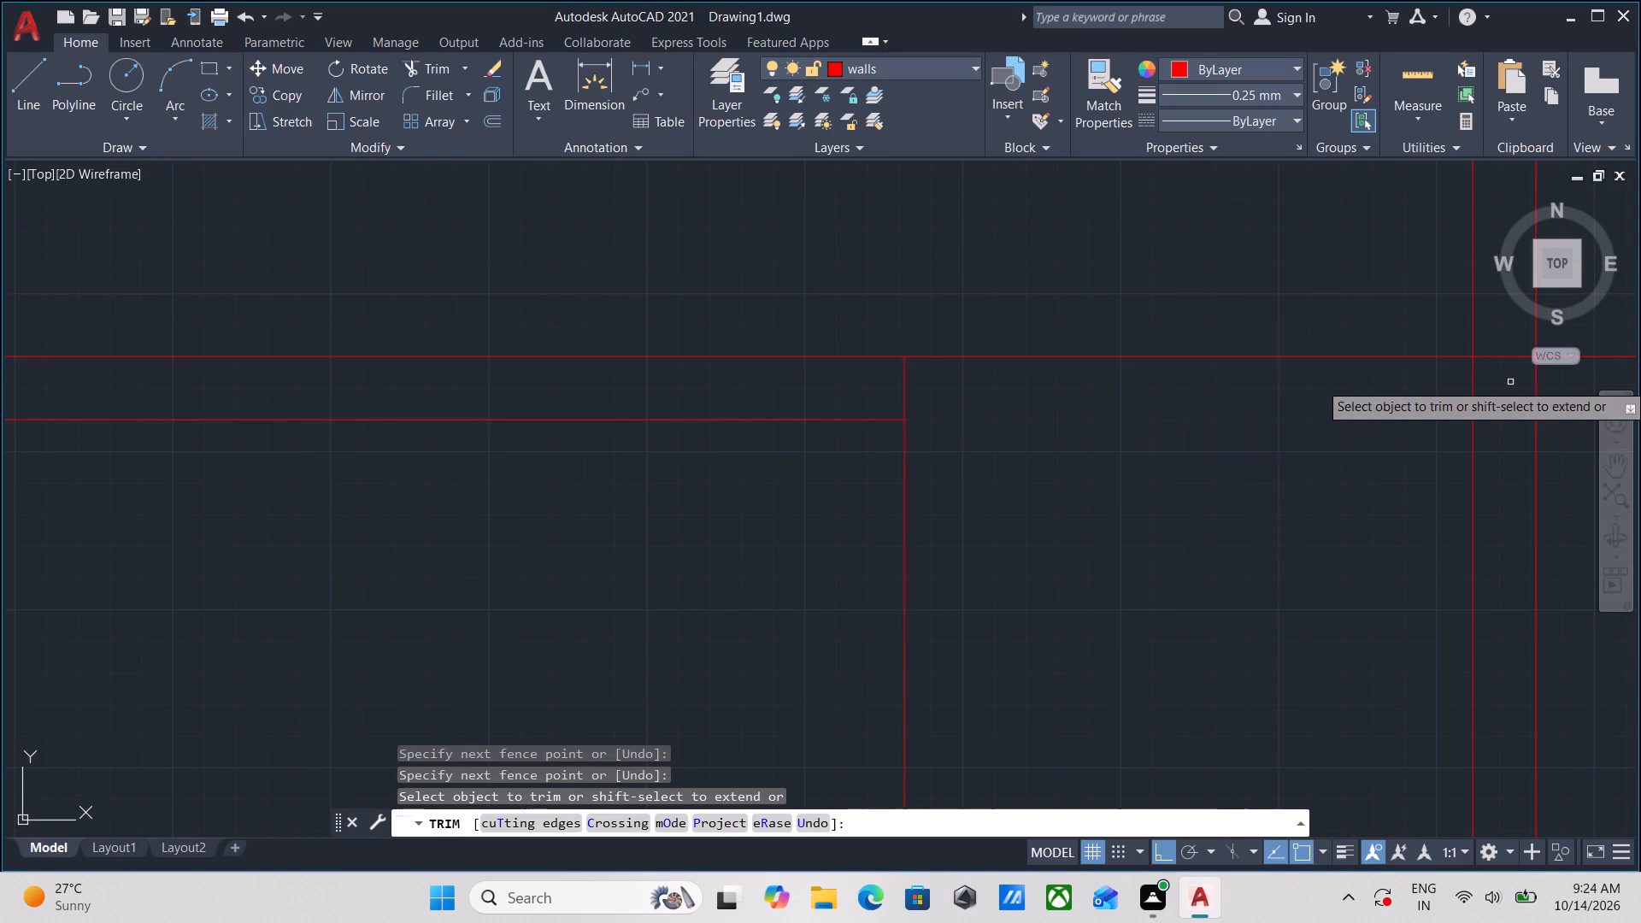
{"action": "left_click", "coordinate": [1510, 382]}
{"action": "left_click", "coordinate": [1501, 348]}
{"action": "key", "text": "Escape"}
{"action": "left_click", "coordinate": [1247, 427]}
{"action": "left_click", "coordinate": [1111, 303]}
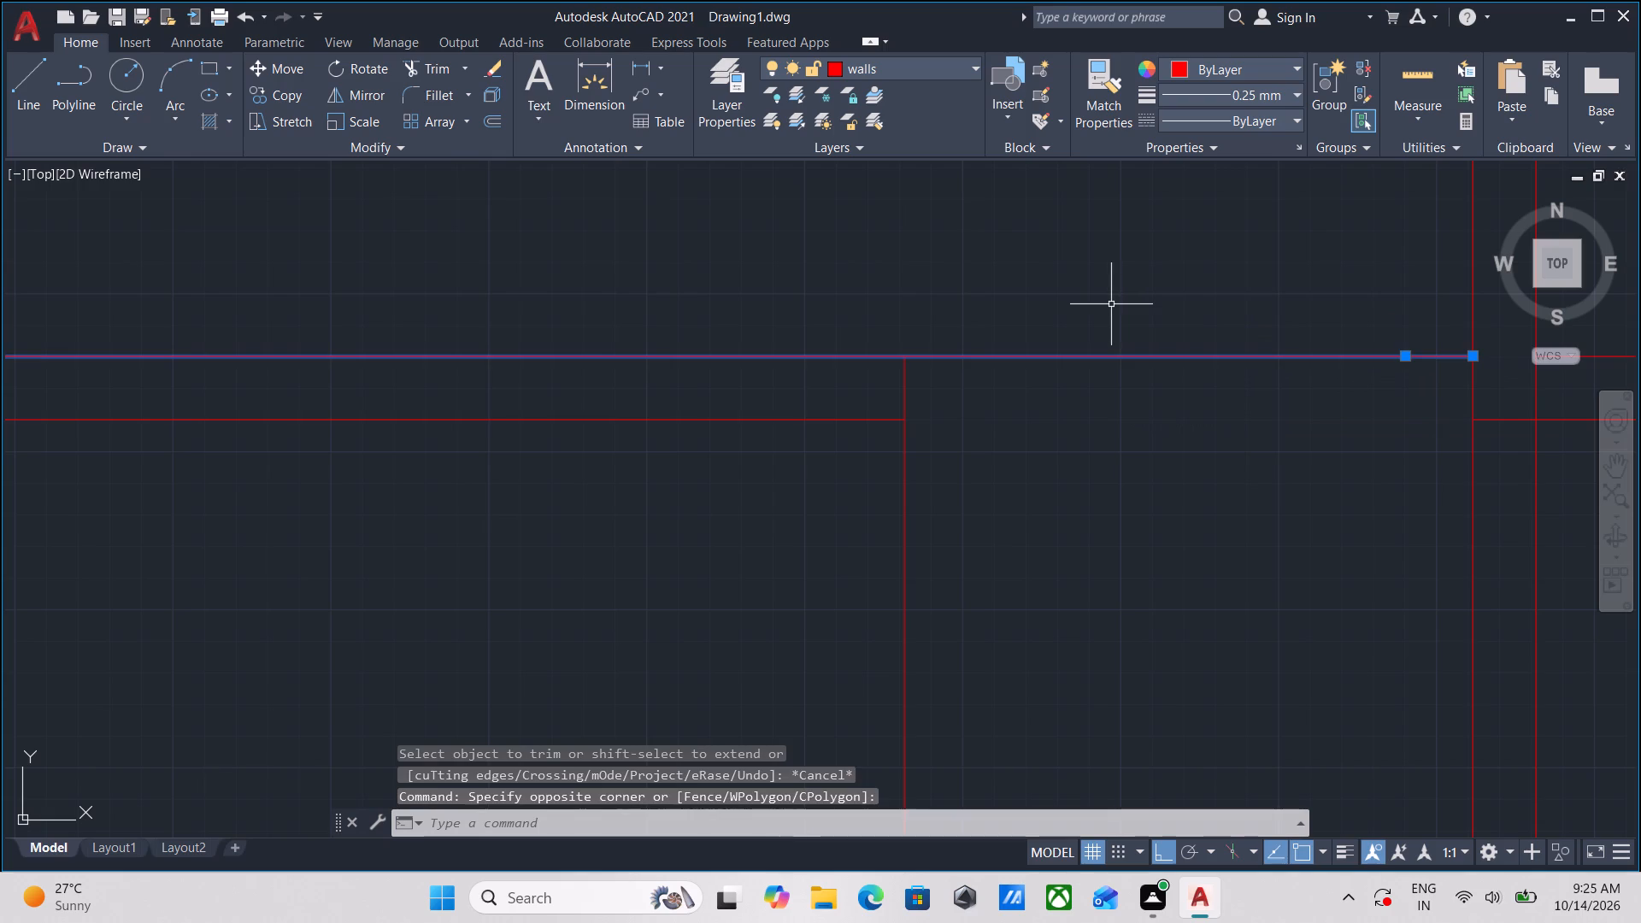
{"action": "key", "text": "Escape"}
Offset the upper line of the upper horizontal partition 1' downward.
{"action": "middle_click_drag", "start_coordinate": [952, 377], "coordinate": [933, 426]}
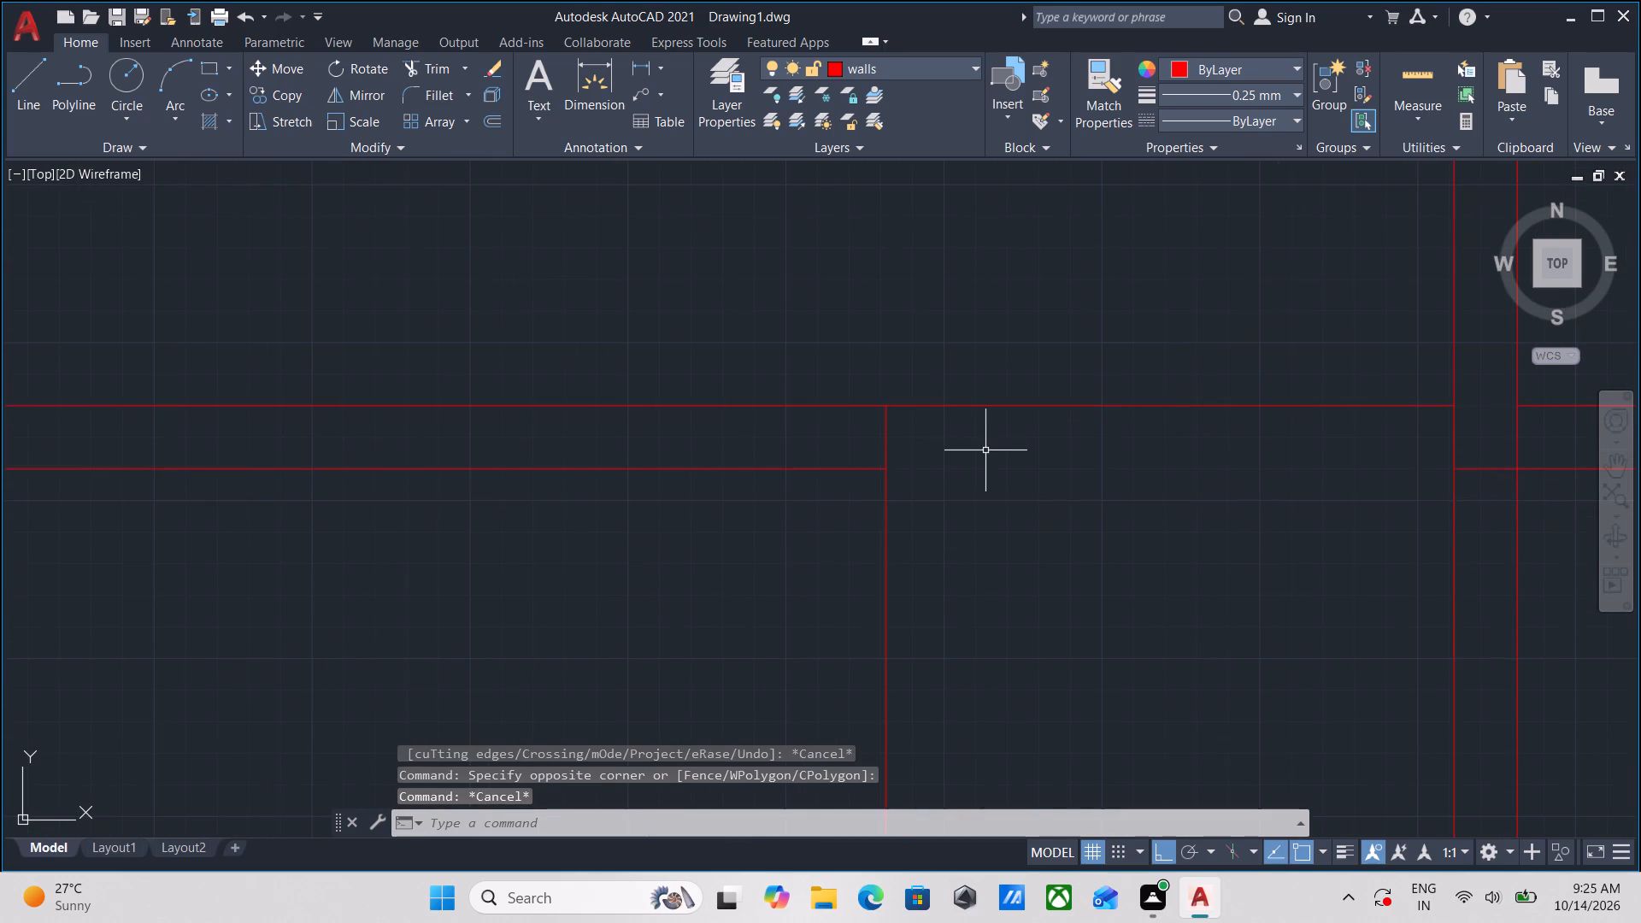
{"action": "scroll", "coordinate": [880, 457], "scroll_direction": "down", "scroll_amount": 2}
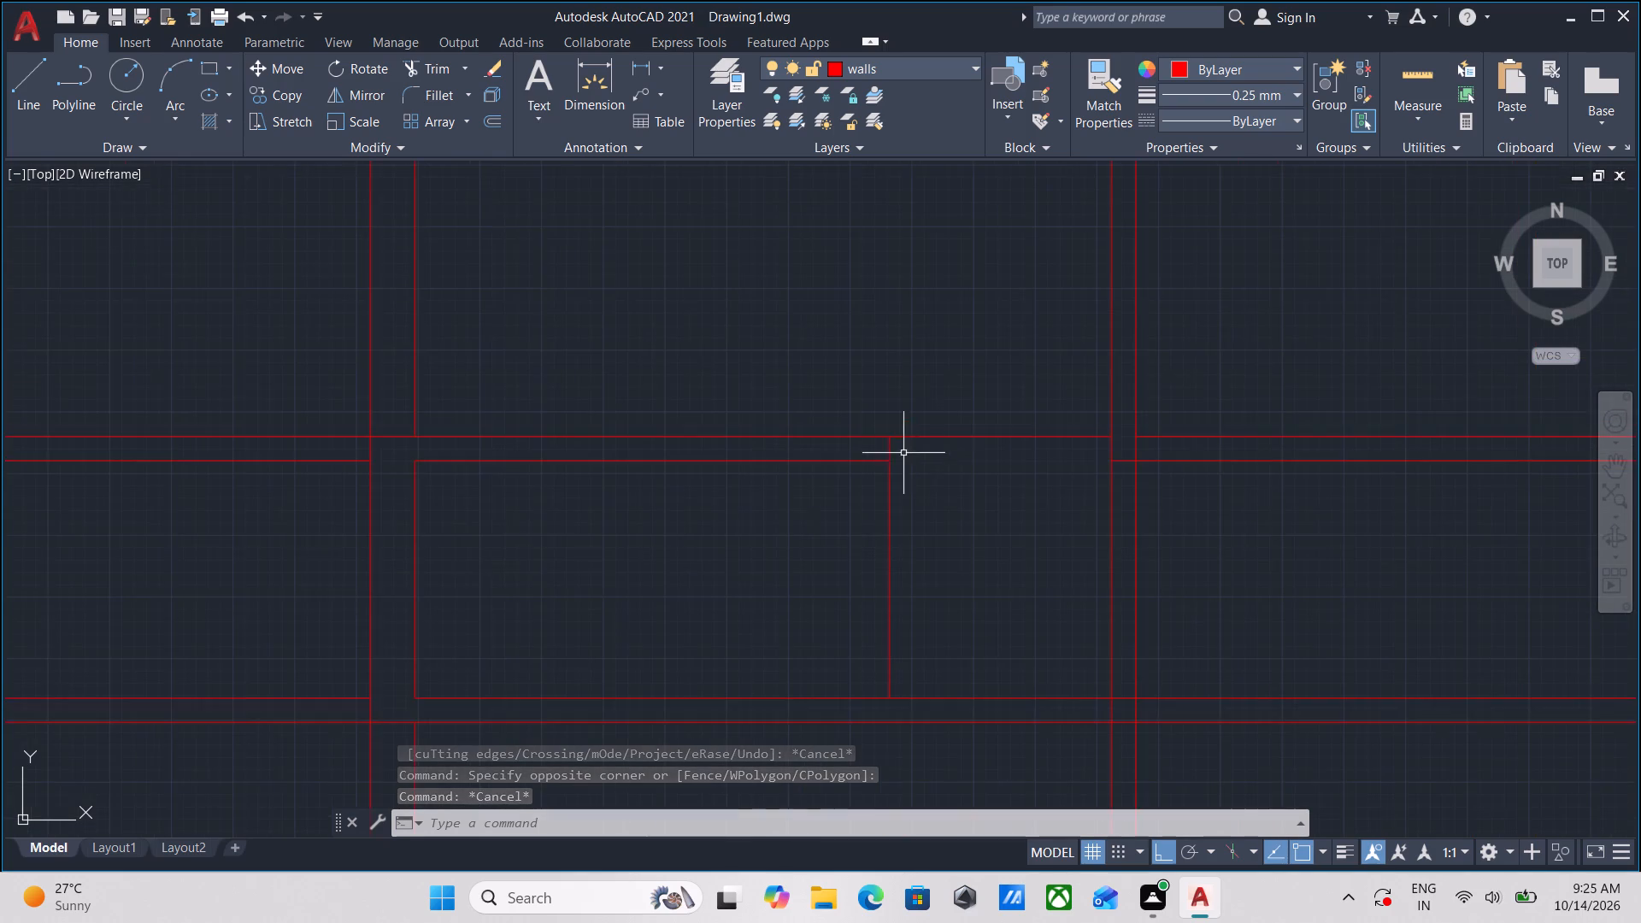
{"action": "middle_click_drag", "start_coordinate": [942, 448], "coordinate": [754, 514]}
{"action": "left_click", "coordinate": [821, 527]}
{"action": "left_click", "coordinate": [794, 461]}
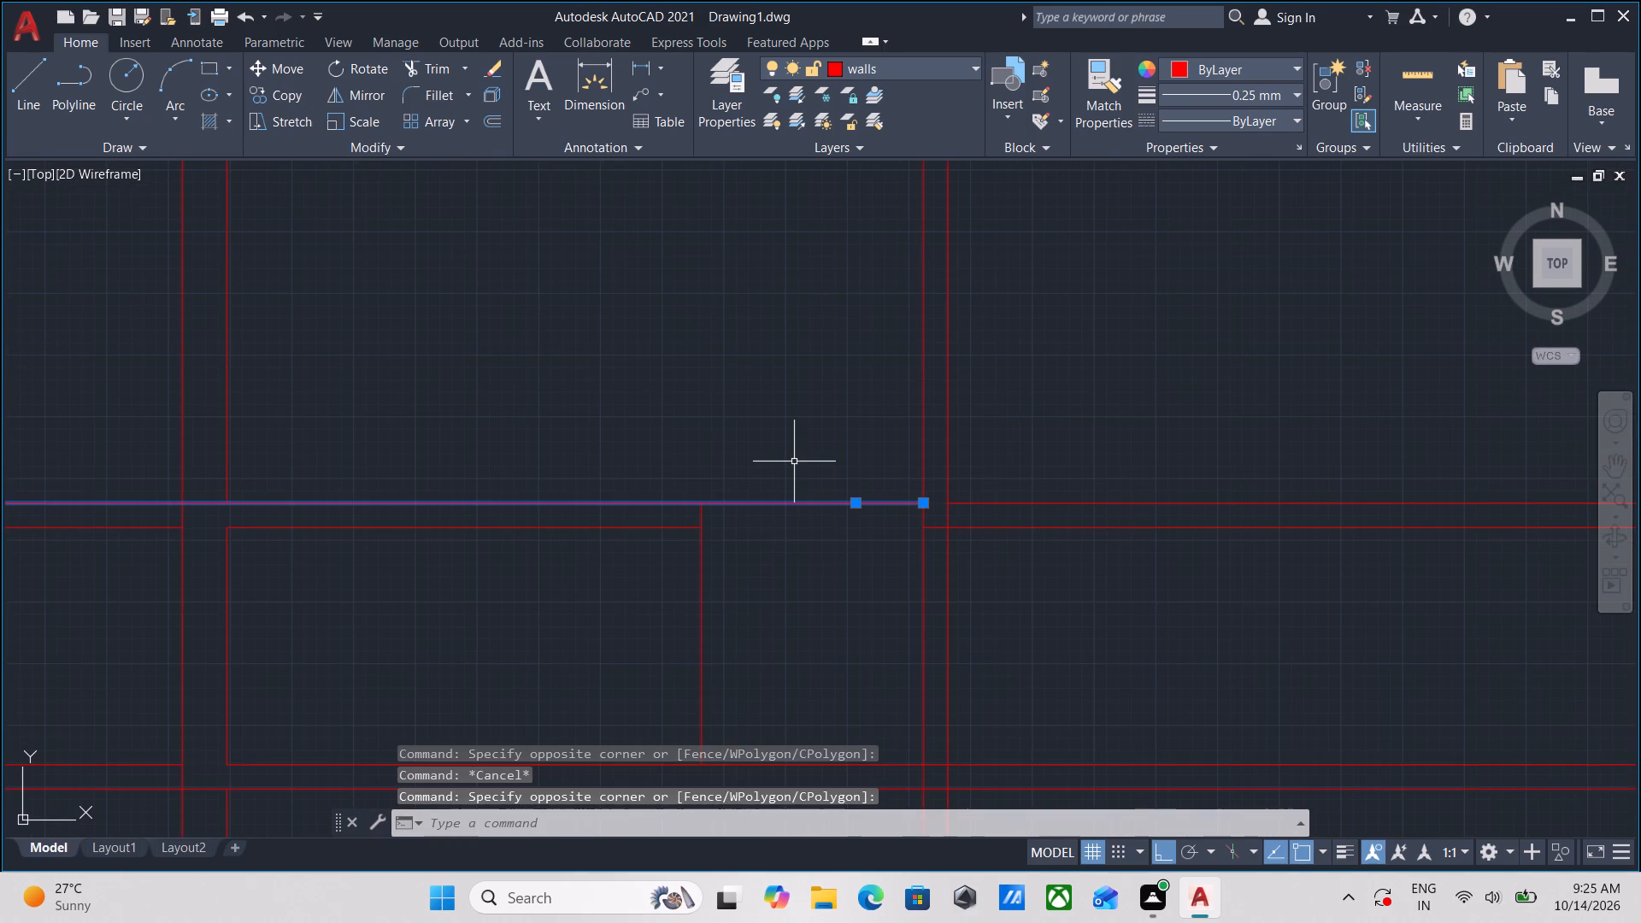
{"action": "key", "text": "o"}
{"action": "key", "text": "Return"}
{"action": "left_click", "coordinate": [807, 498]}
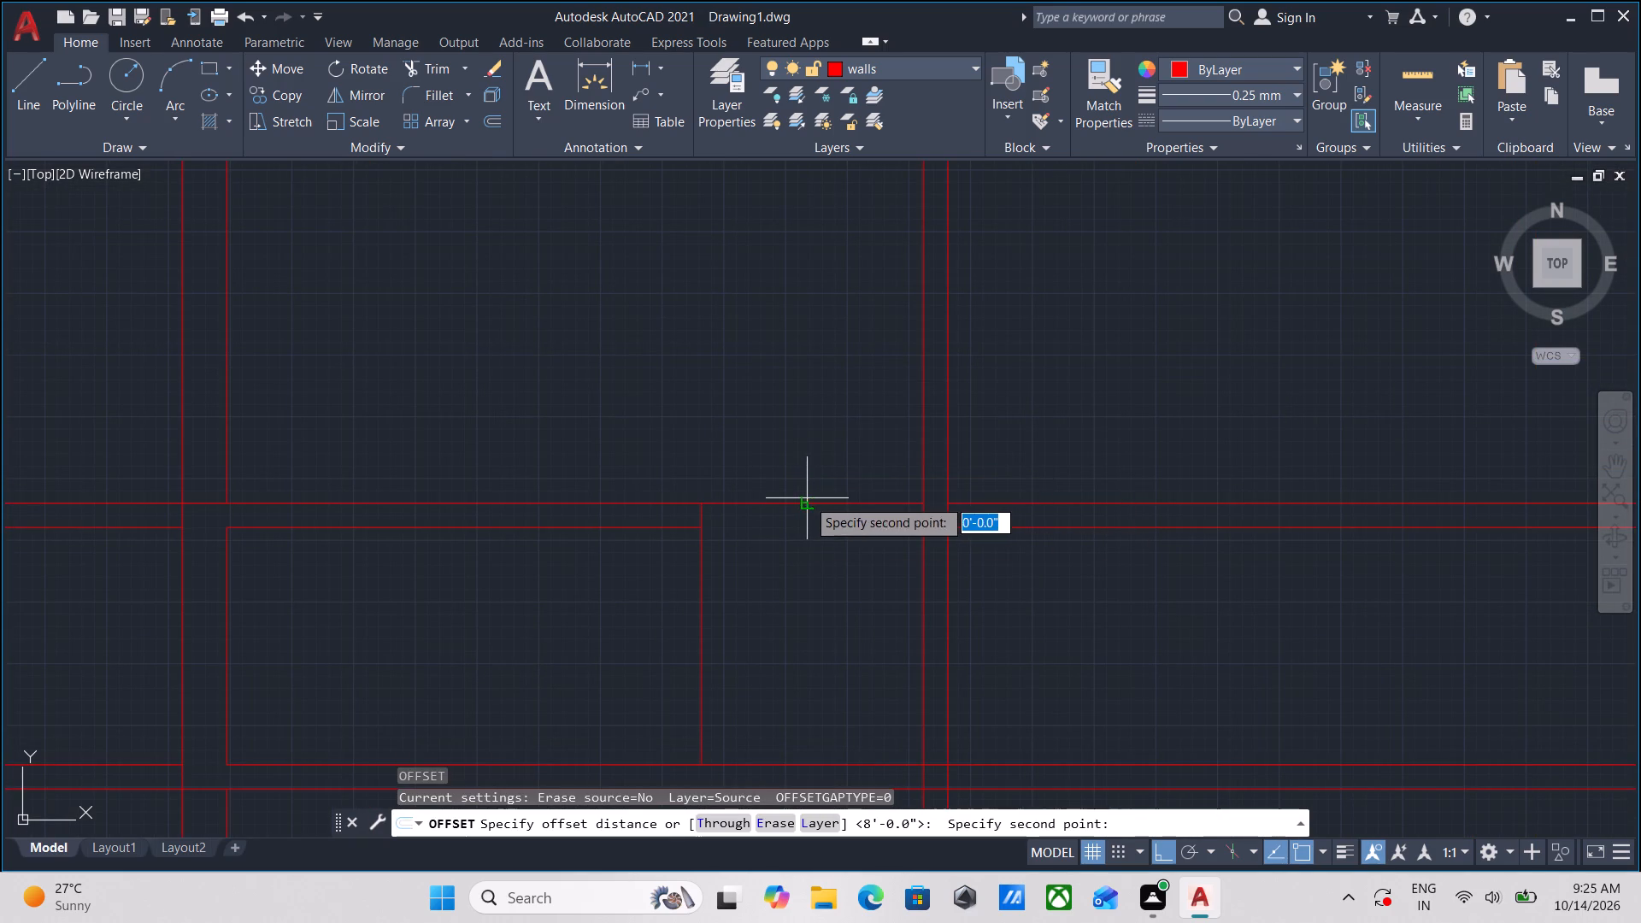
{"action": "left_click", "coordinate": [824, 591]}
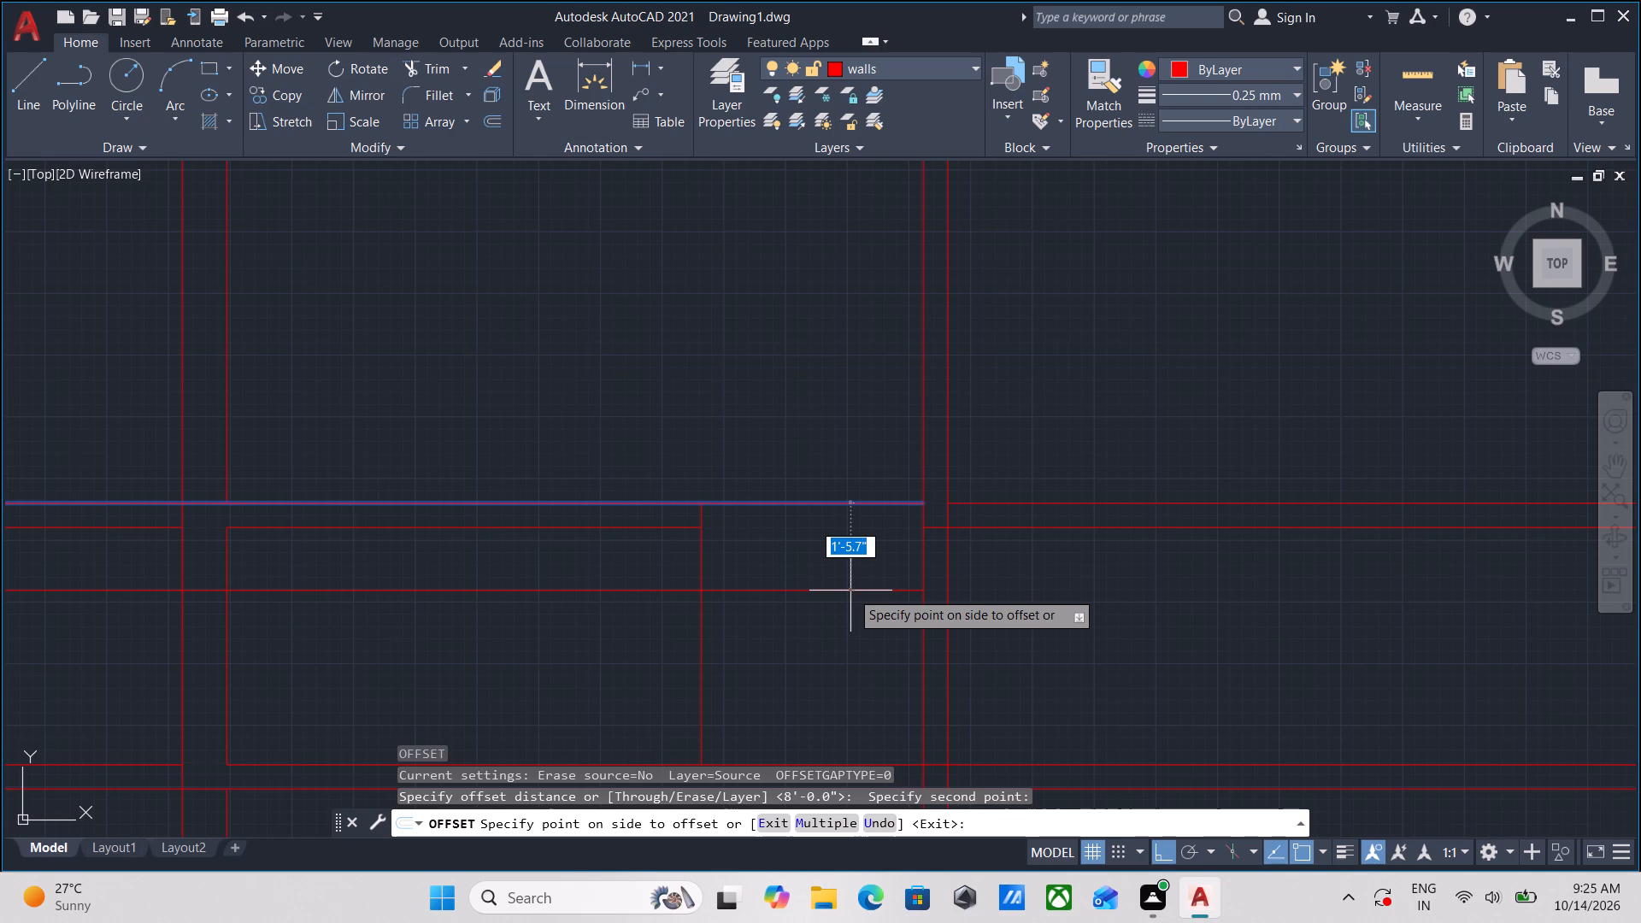
{"action": "key", "text": "1"}
{"action": "key", "text": "apostrophe"}
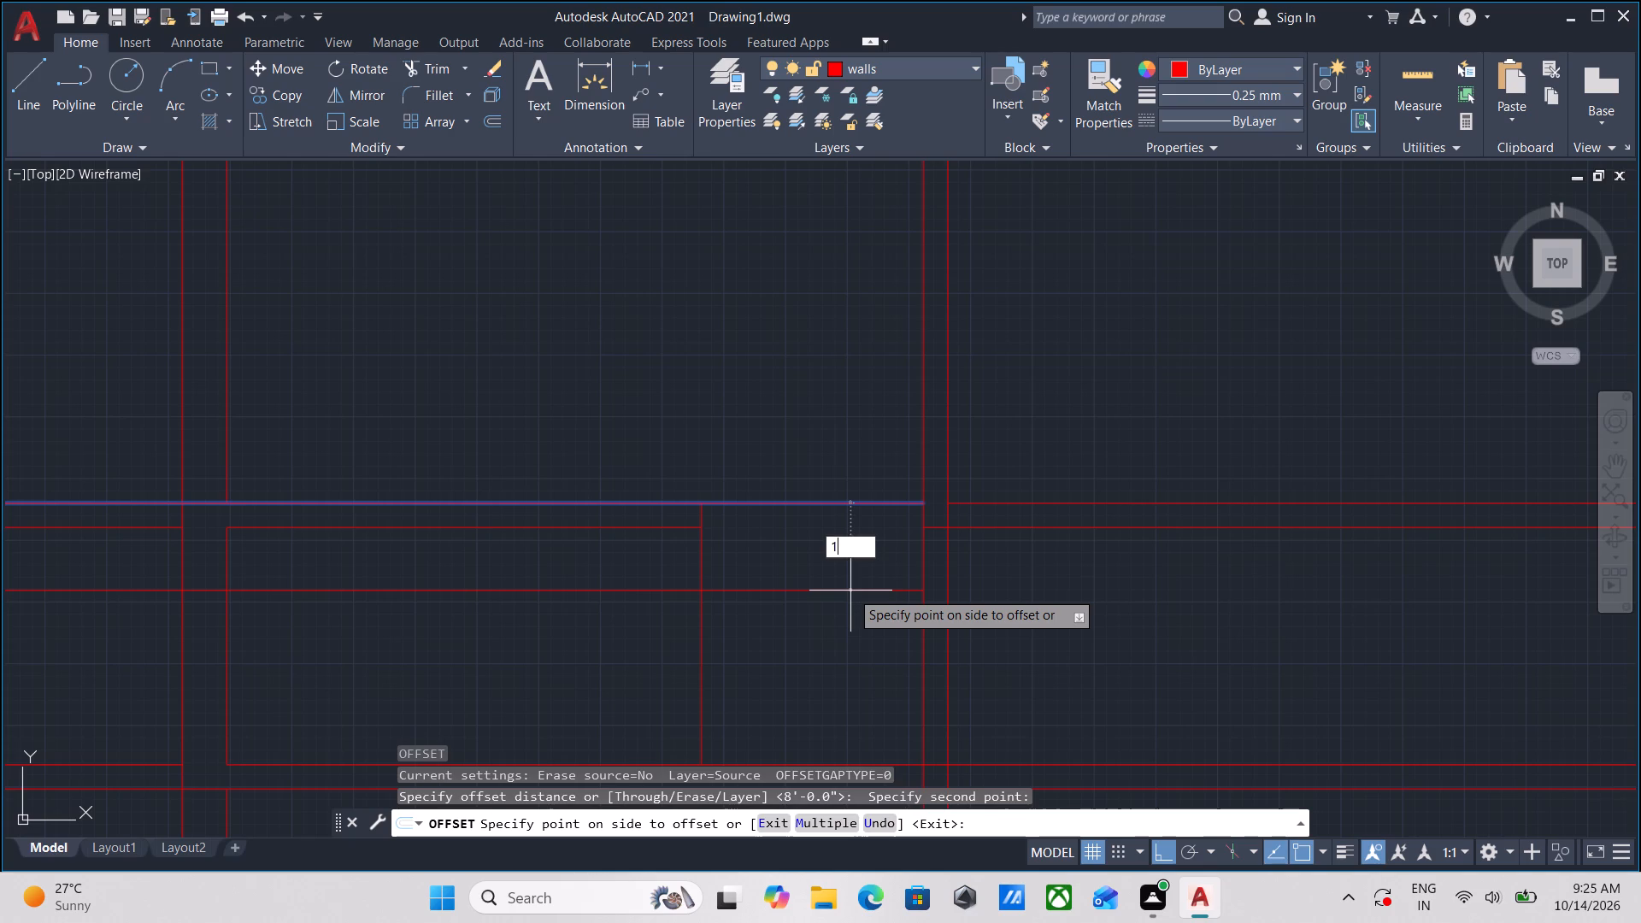
{"action": "key", "text": "Return"}
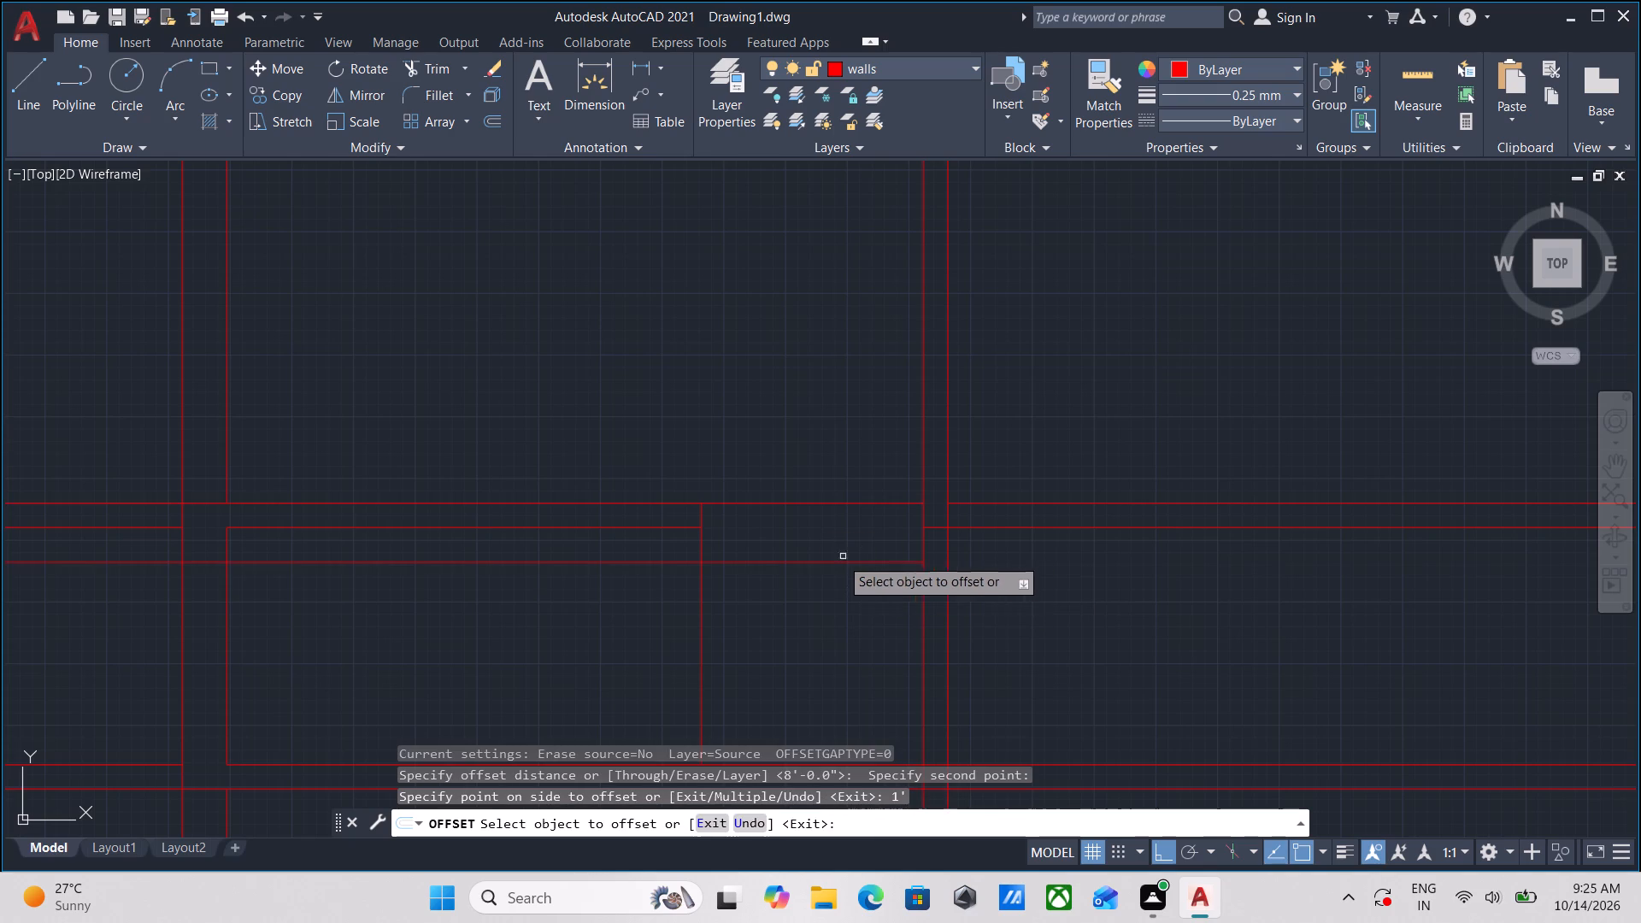
Offset the new horizontal line 5" downward to form a wall thickness.
{"action": "left_click", "coordinate": [807, 563]}
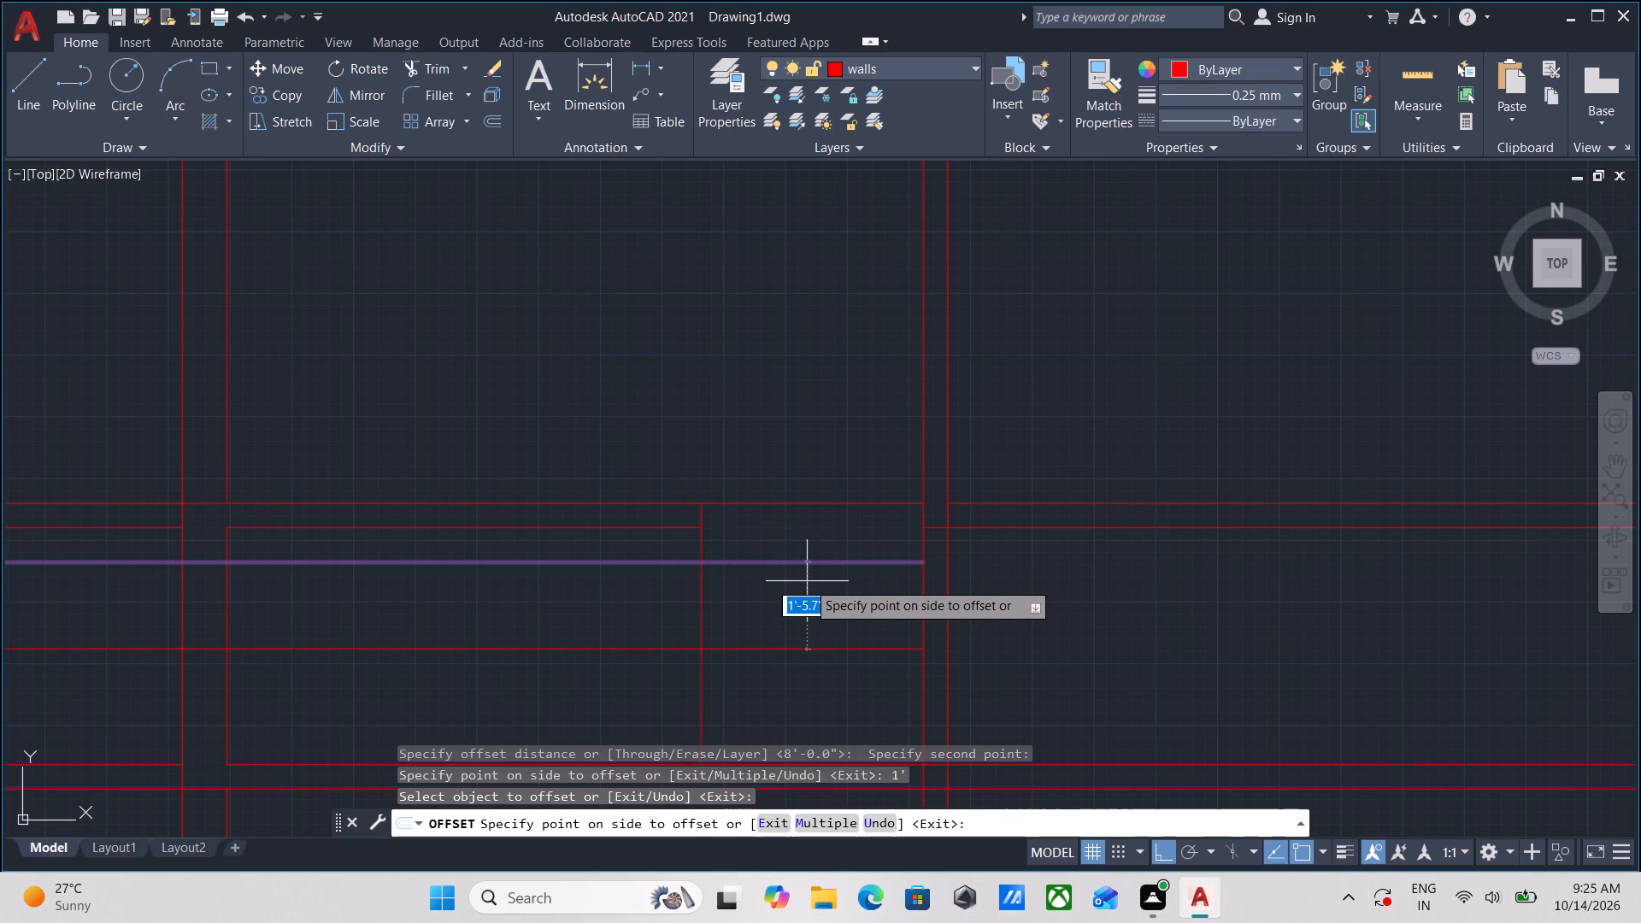
{"action": "key", "text": "5"}
{"action": "key", "text": "Return"}
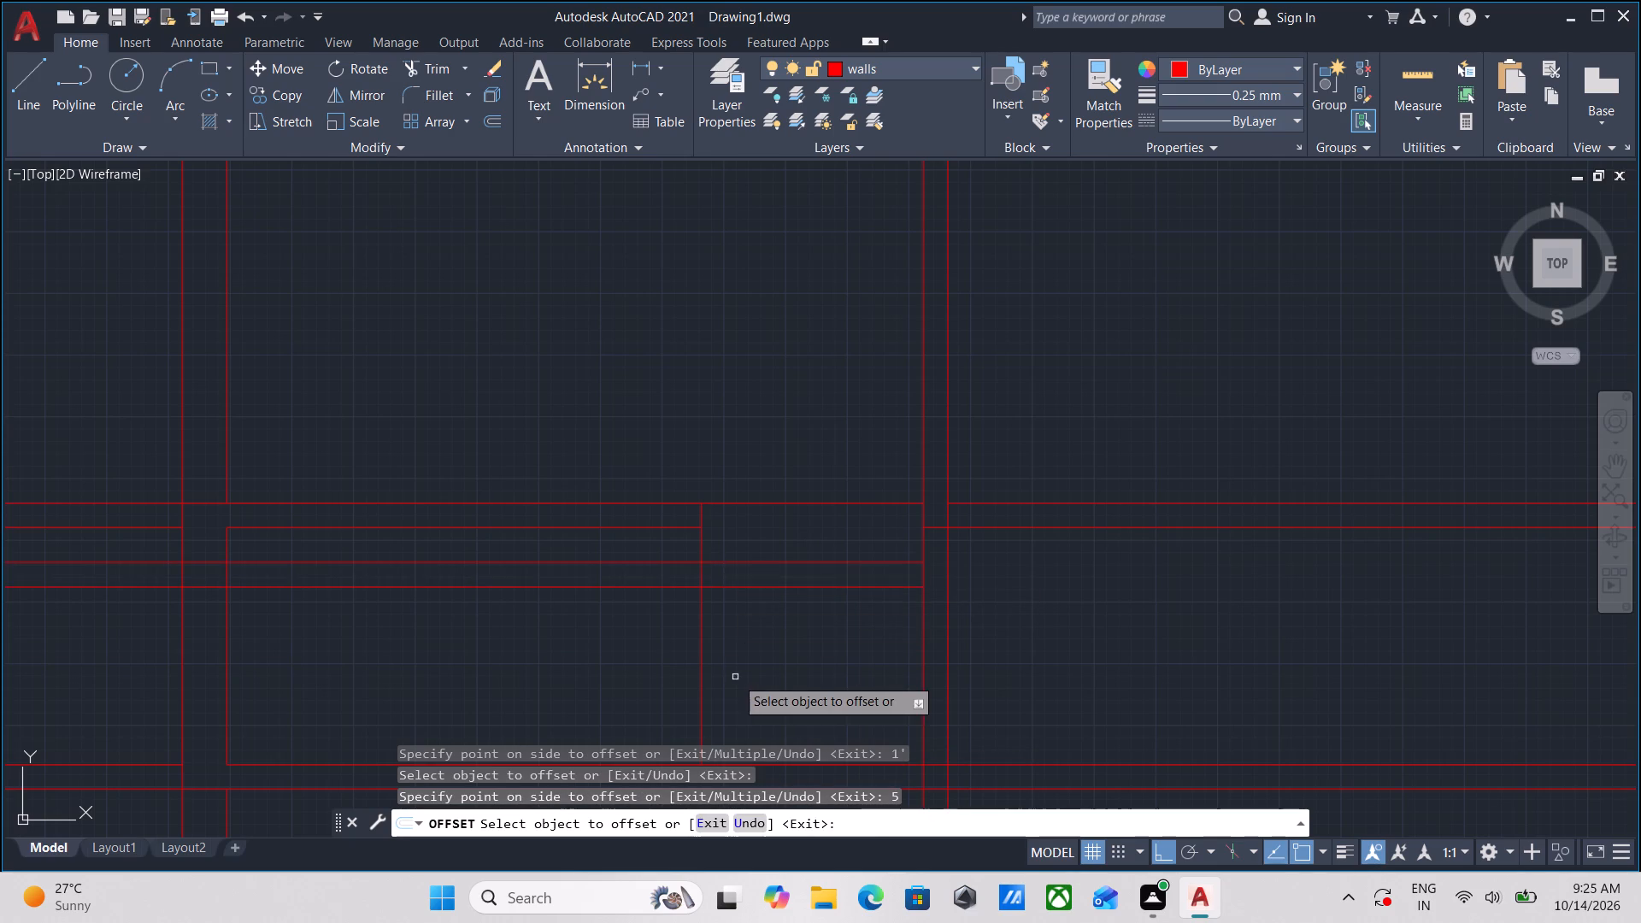
Offset the short vertical line between the two partitions 5" to the right to form a vertical partition wall.
{"action": "scroll", "coordinate": [724, 683], "scroll_direction": "down", "scroll_amount": 1}
{"action": "middle_click_drag", "start_coordinate": [724, 683], "coordinate": [714, 584]}
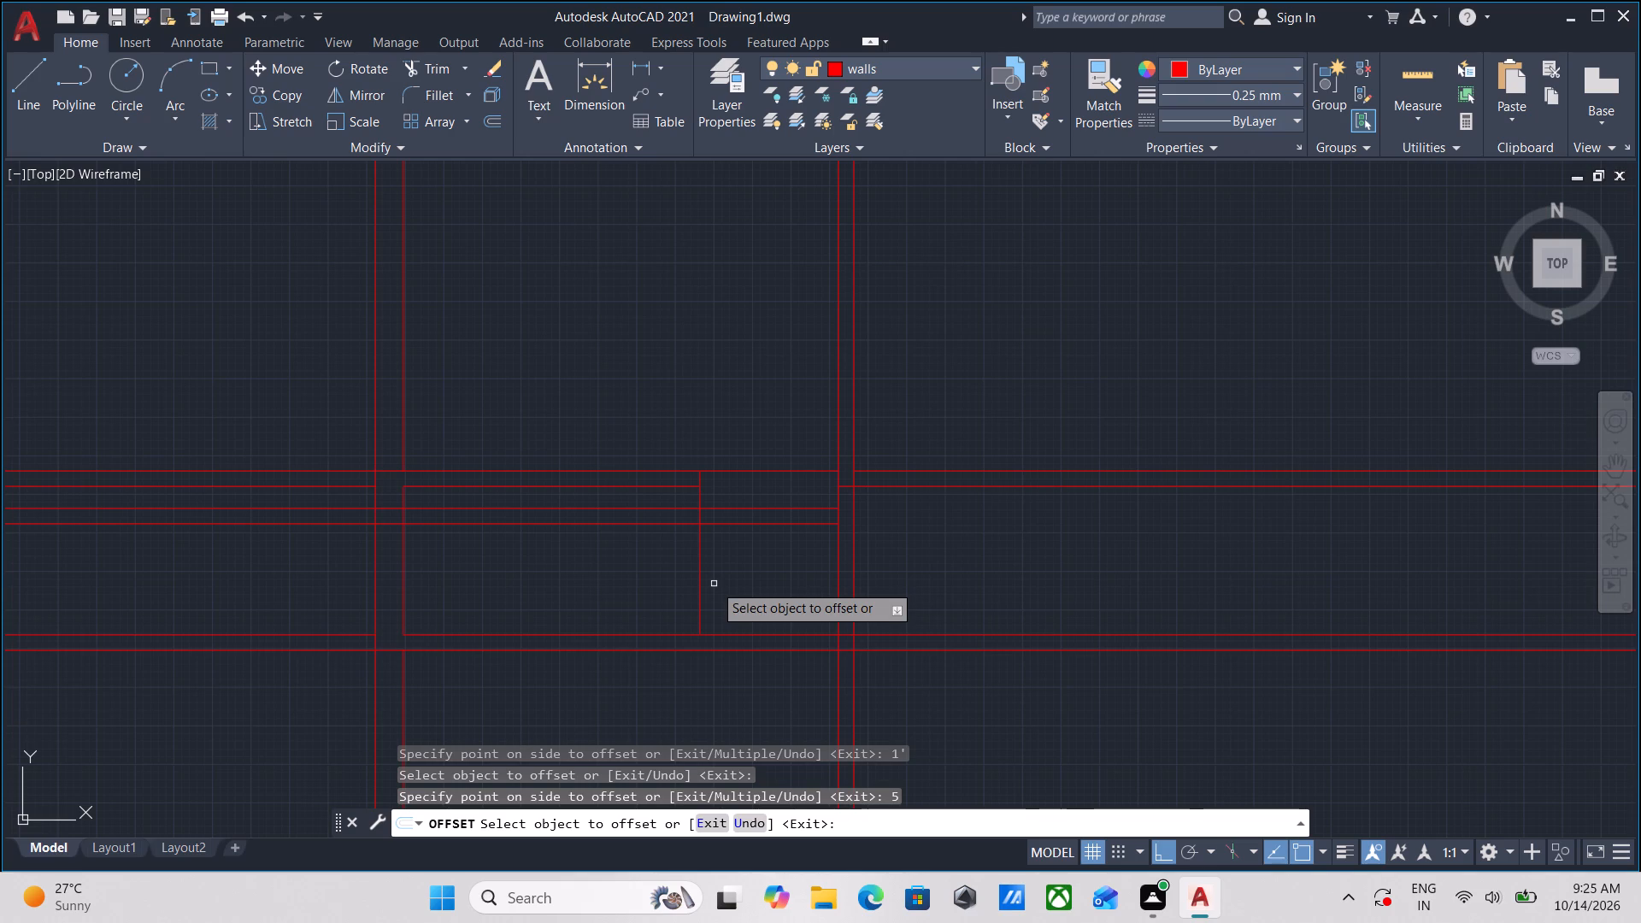
{"action": "scroll", "coordinate": [741, 563], "scroll_direction": "up", "scroll_amount": 1}
{"action": "scroll", "coordinate": [741, 563], "scroll_direction": "down", "scroll_amount": 1}
{"action": "middle_click_drag", "start_coordinate": [741, 563], "coordinate": [738, 591]}
{"action": "left_click", "coordinate": [697, 525]}
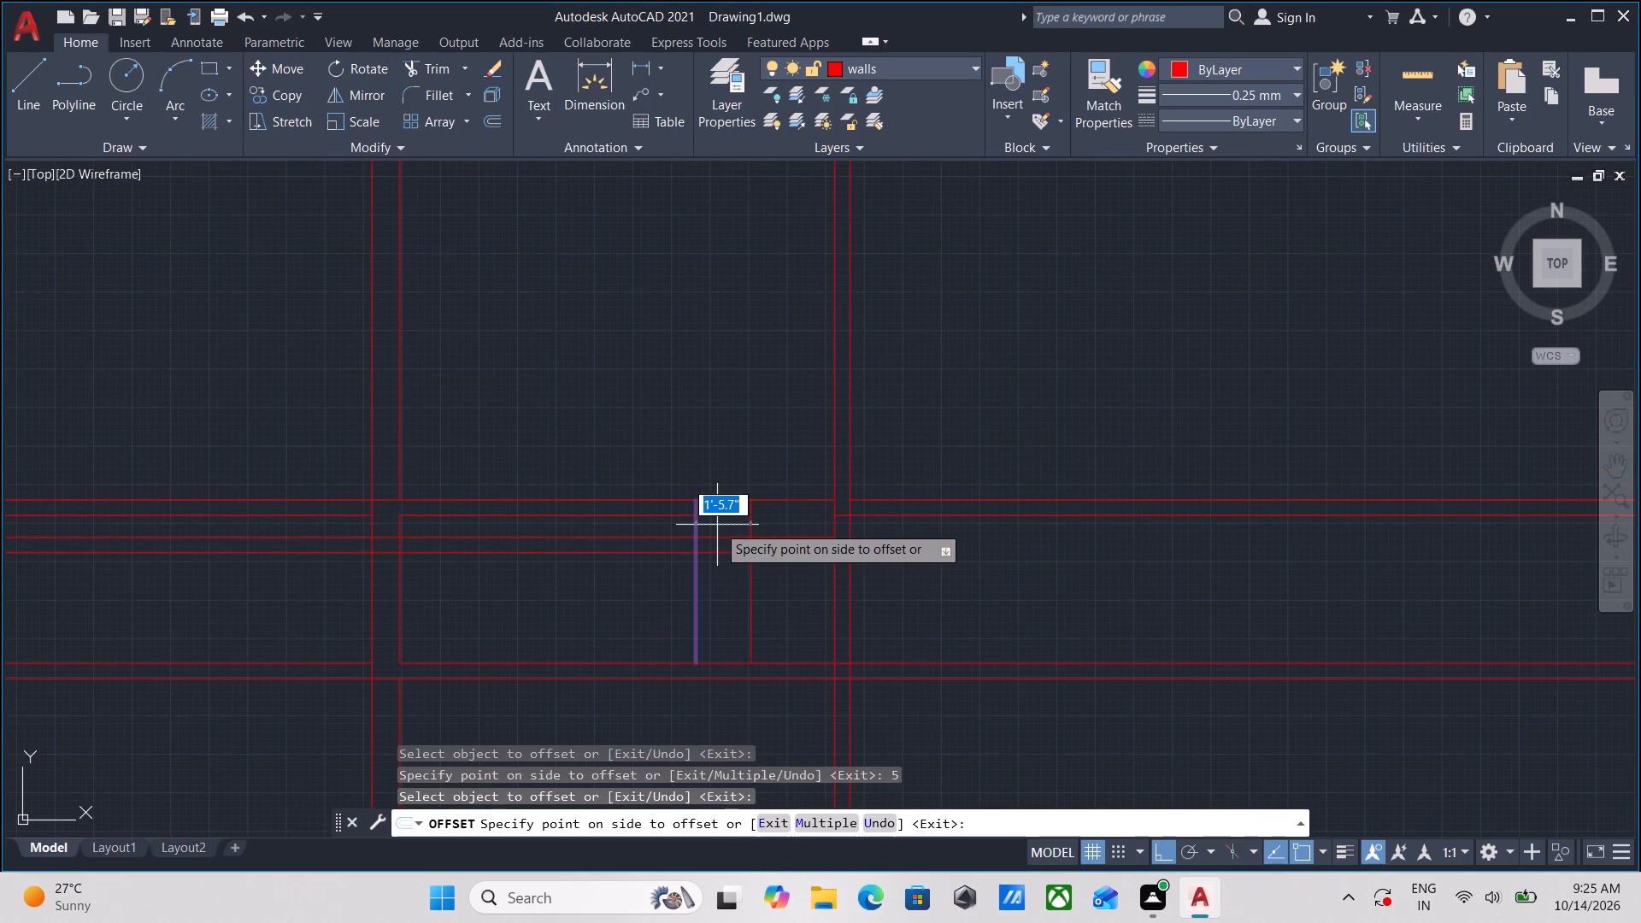
{"action": "key", "text": "5"}
{"action": "key", "text": "Return"}
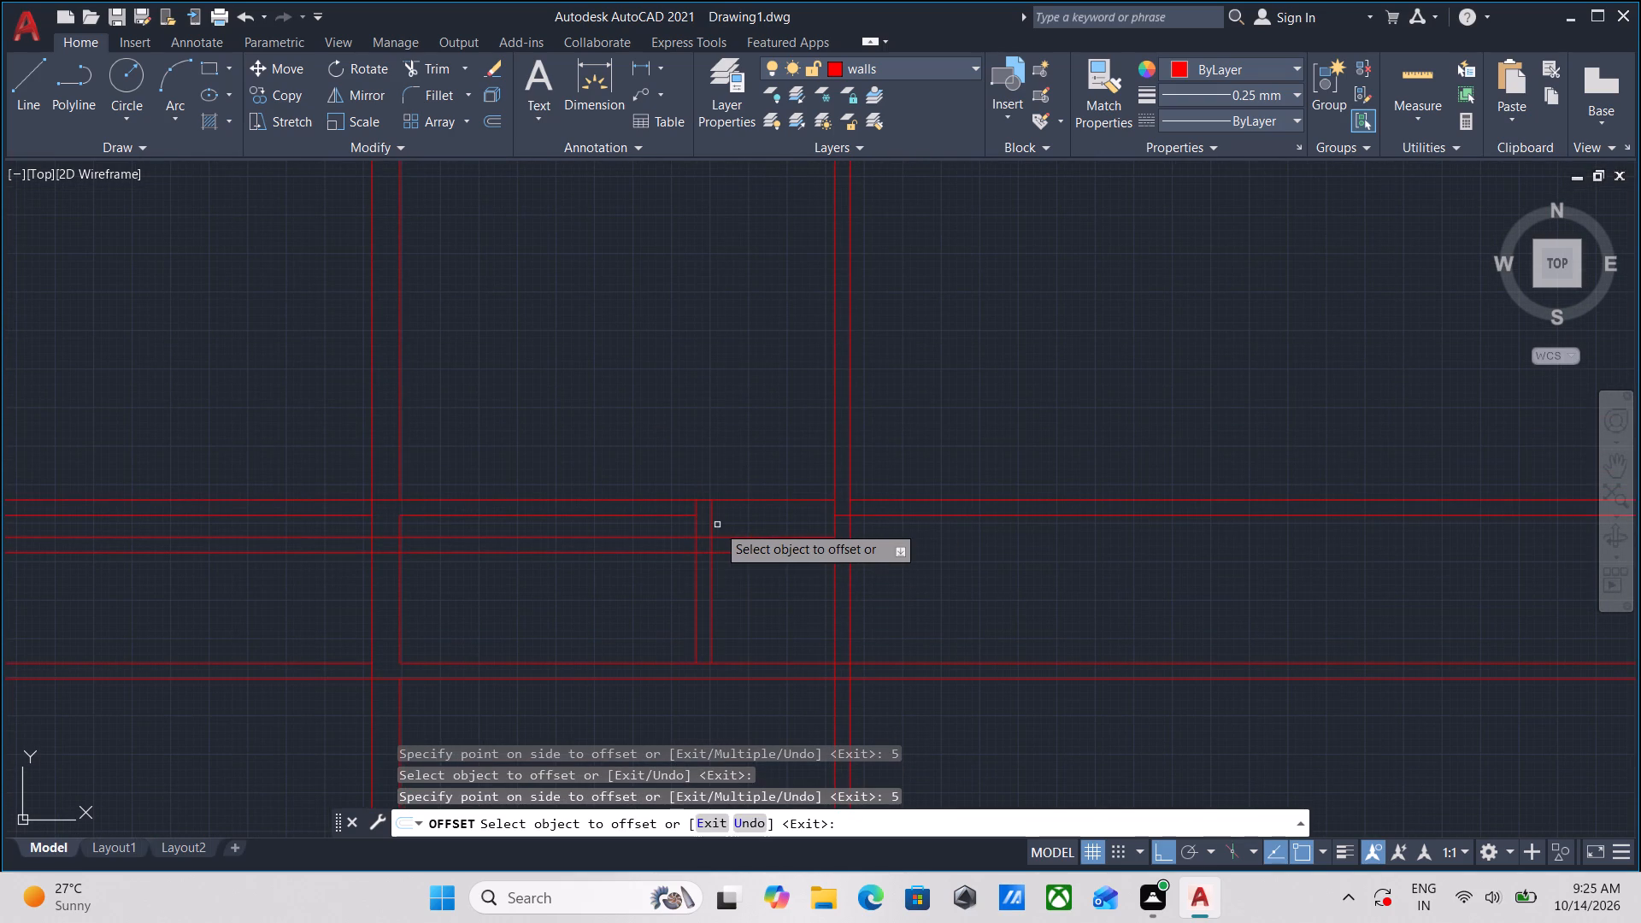
Trim the upper horizontal line right of the new 5" partition, and the two lower offset lines between the left wall and that partition.
{"action": "key", "text": "Escape"}
{"action": "scroll", "coordinate": [718, 524], "scroll_direction": "up", "scroll_amount": 1}
{"action": "scroll", "coordinate": [723, 522], "scroll_direction": "down", "scroll_amount": 1}
{"action": "middle_click_drag", "start_coordinate": [723, 522], "coordinate": [711, 535]}
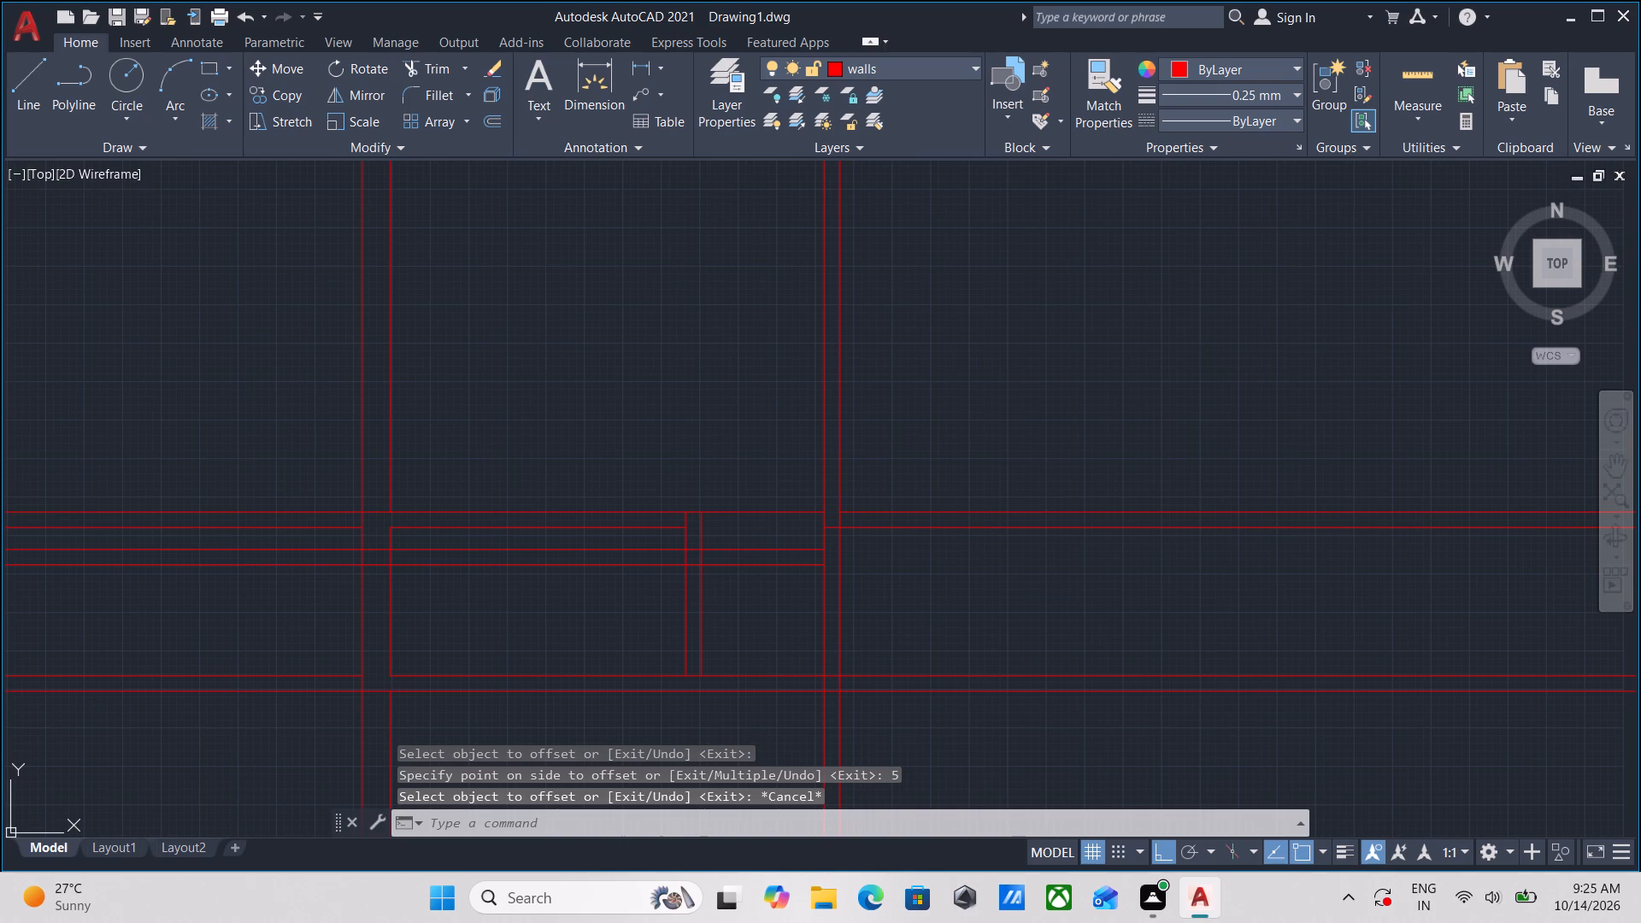
{"action": "type", "text": "tr"}
{"action": "key", "text": "Return"}
{"action": "left_click", "coordinate": [721, 526]}
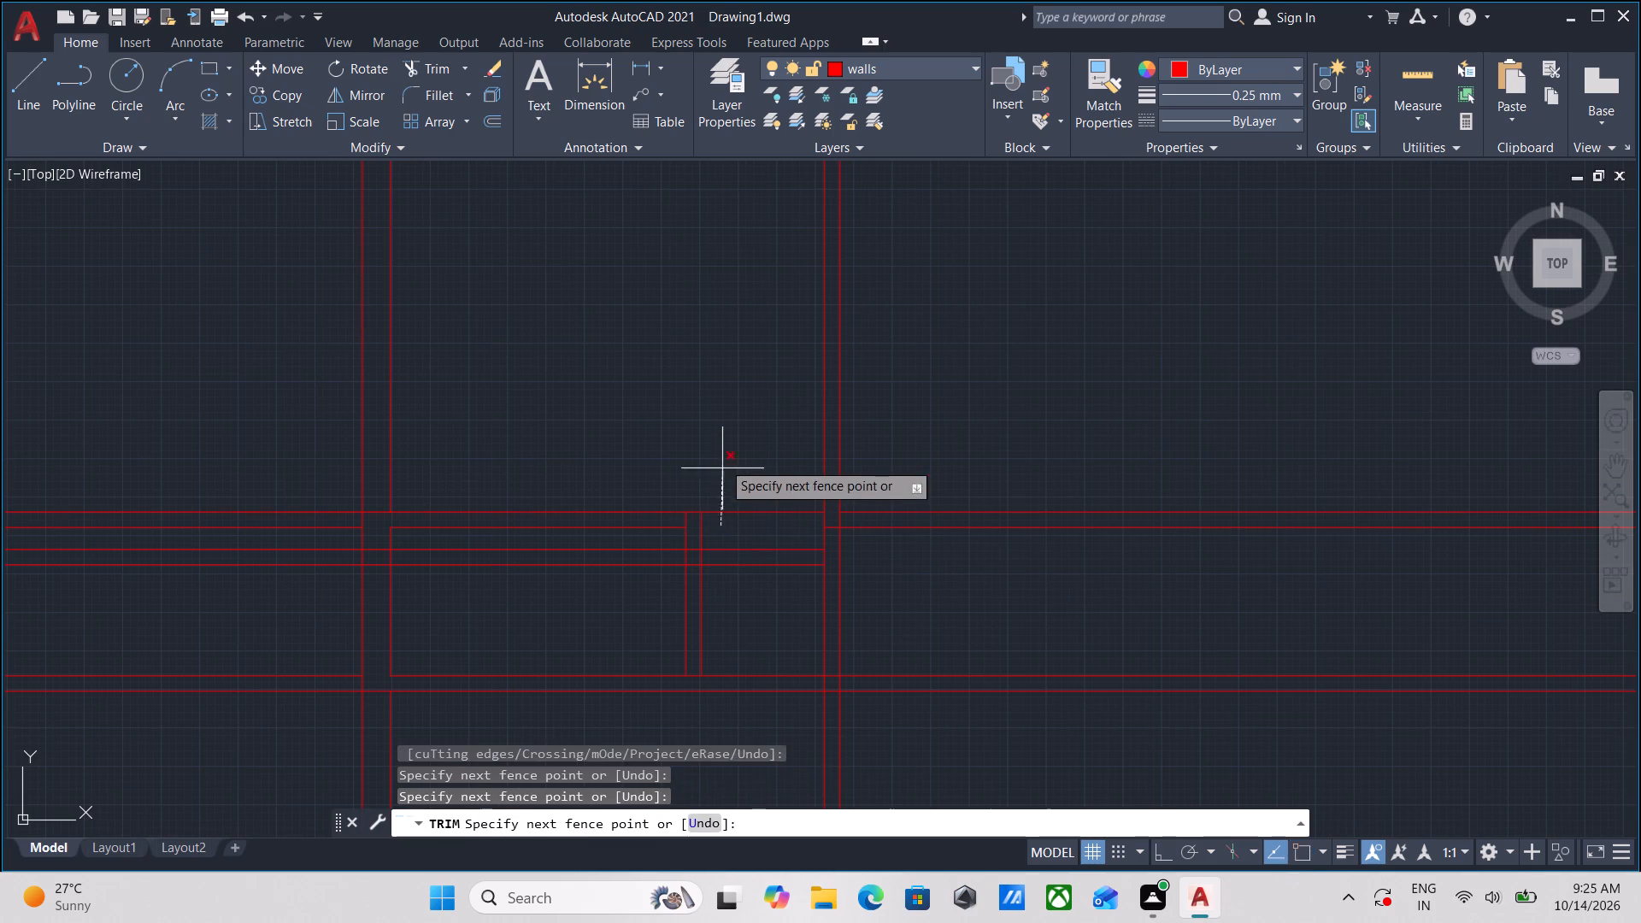
{"action": "left_click", "coordinate": [721, 457]}
{"action": "left_click", "coordinate": [638, 608]}
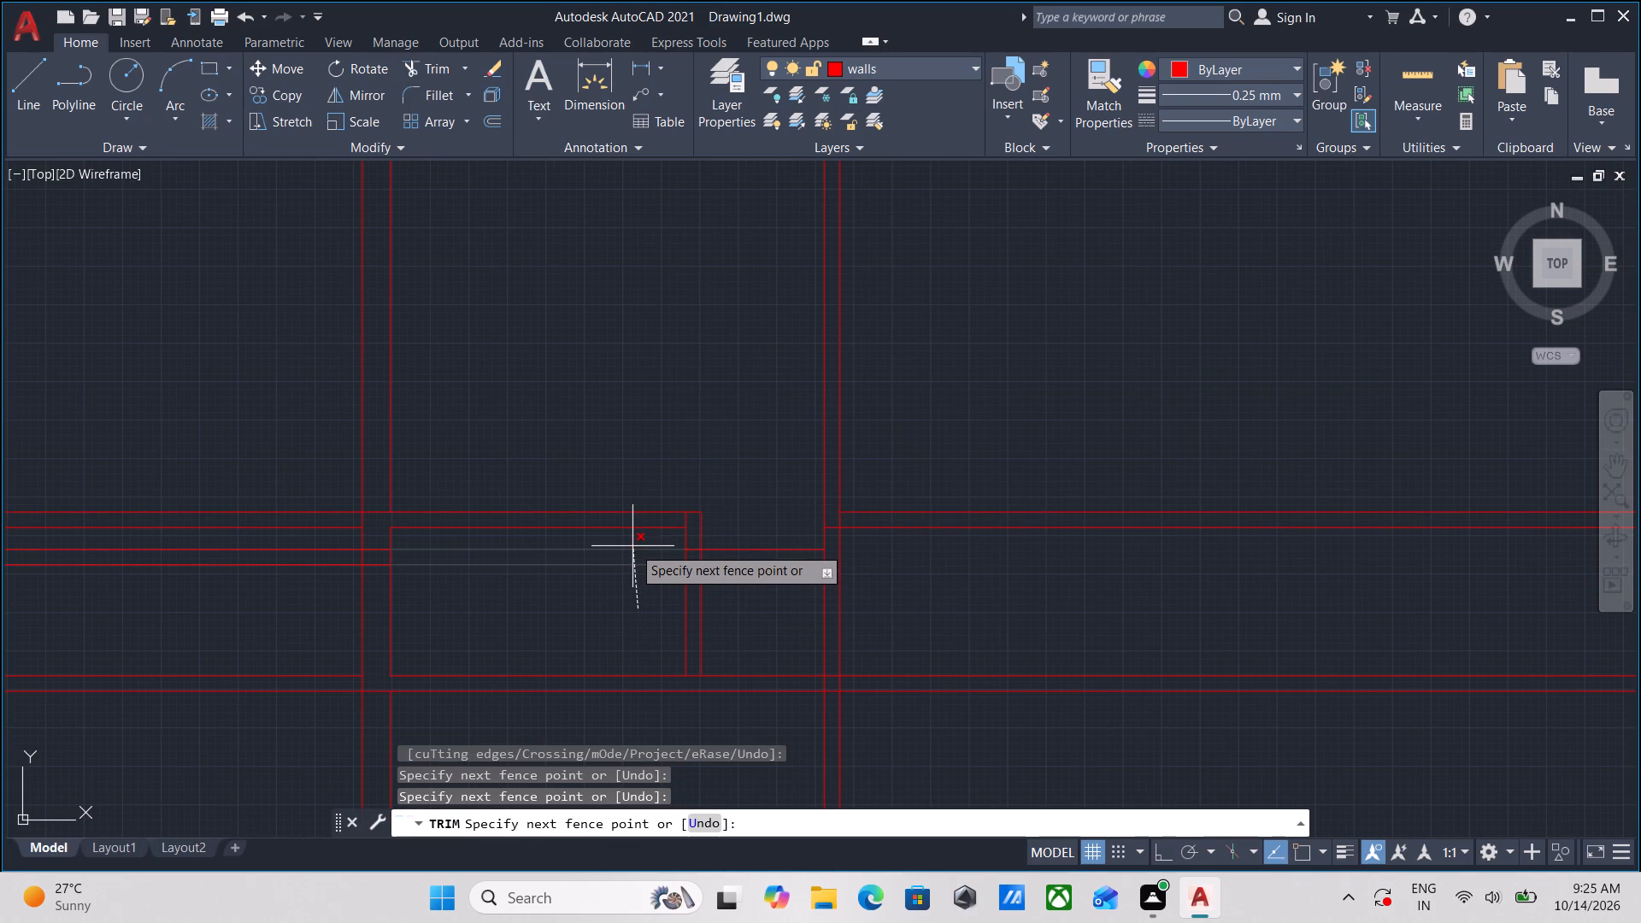
{"action": "left_click", "coordinate": [632, 546]}
Trim the overlapping stubs inside the new vertical partition and its right line between the two short horizontal lines to open the junctions.
{"action": "scroll", "coordinate": [665, 522], "scroll_direction": "up", "scroll_amount": 5}
{"action": "left_click", "coordinate": [673, 507]}
{"action": "left_click", "coordinate": [930, 491]}
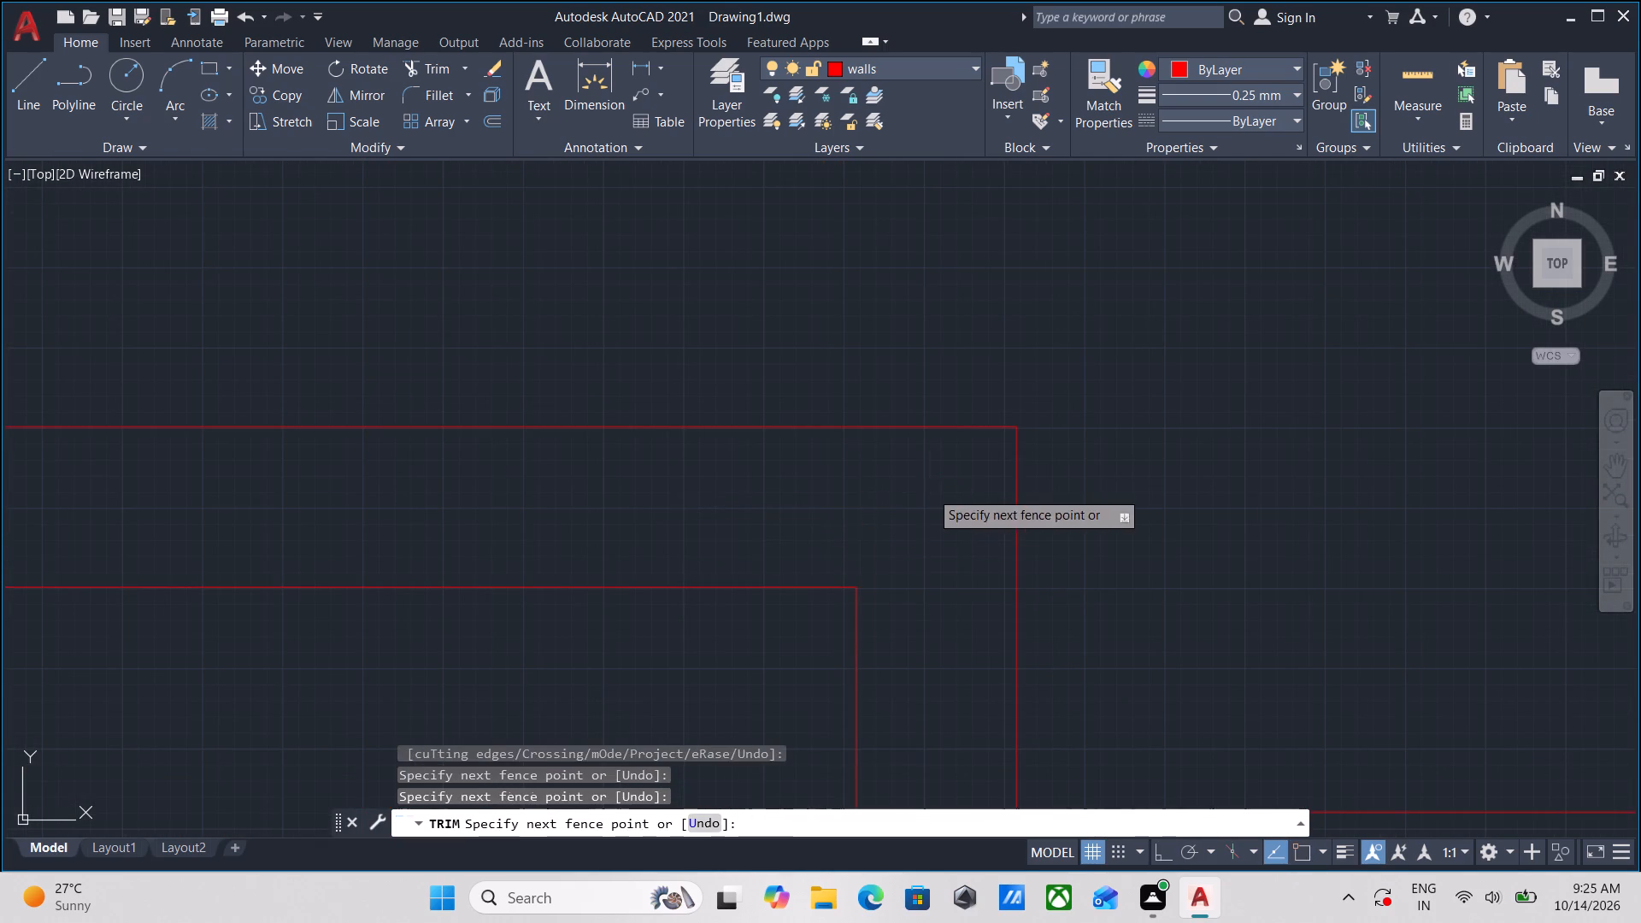
{"action": "scroll", "coordinate": [930, 491], "scroll_direction": "down", "scroll_amount": 3}
{"action": "middle_click_drag", "start_coordinate": [930, 491], "coordinate": [925, 438]}
{"action": "left_click", "coordinate": [932, 490]}
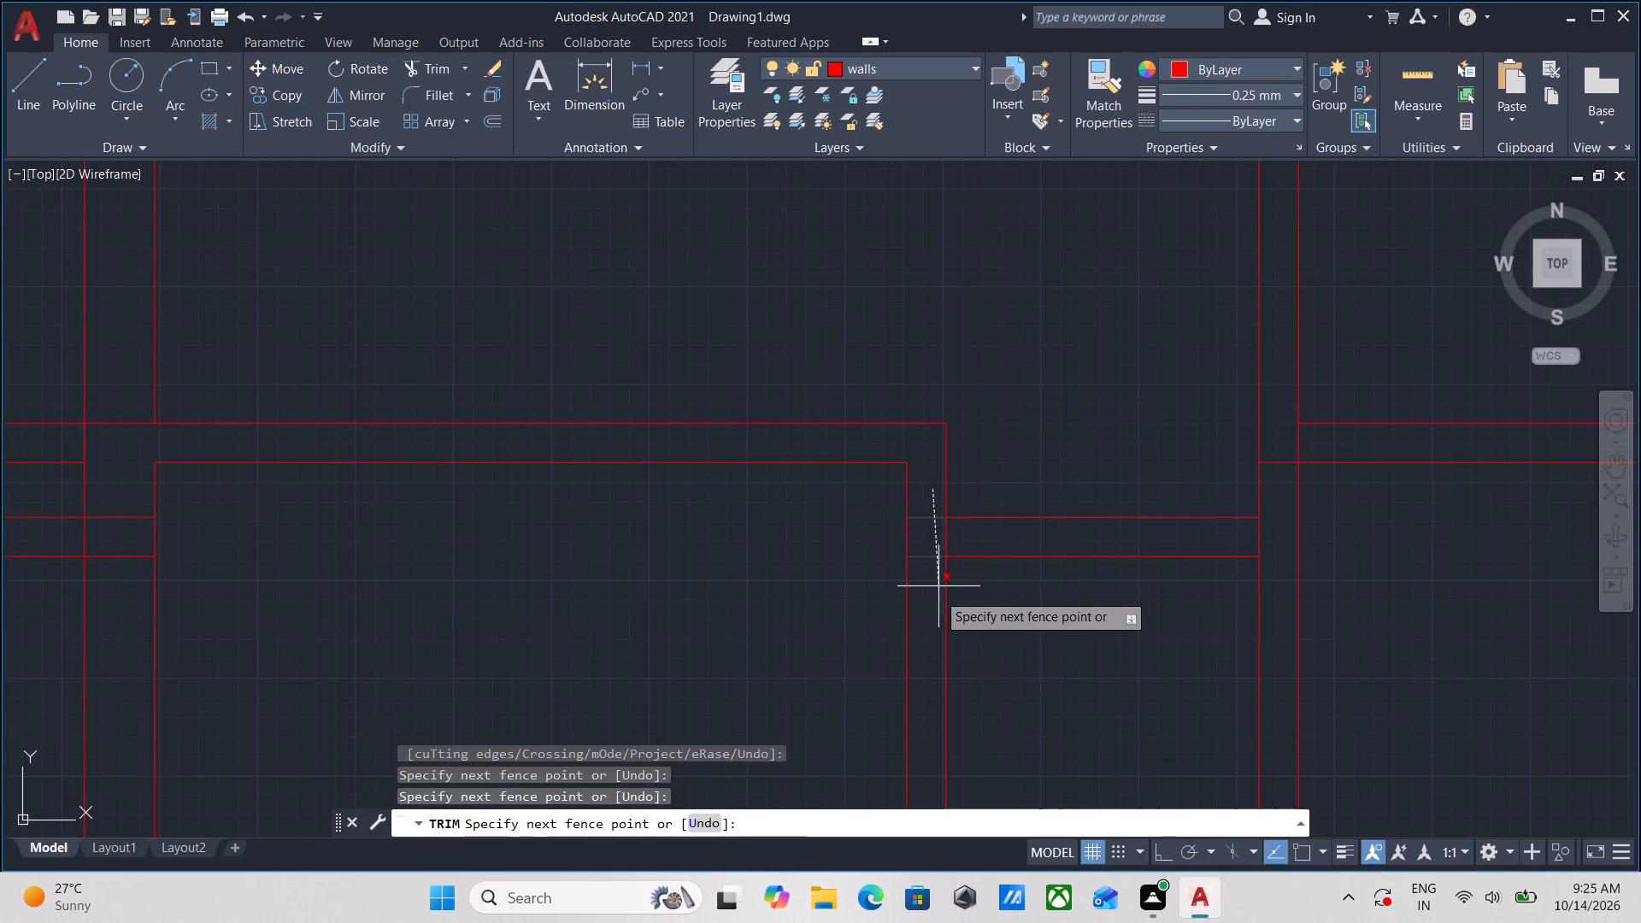
{"action": "left_click", "coordinate": [937, 593]}
{"action": "left_click", "coordinate": [922, 544]}
{"action": "left_click", "coordinate": [984, 532]}
Trim the partition lines extending beyond the left wall, and the two lower offset line stubs inside that wall.
{"action": "scroll", "coordinate": [916, 536], "scroll_direction": "down", "scroll_amount": 2}
{"action": "scroll", "coordinate": [740, 592], "scroll_direction": "down", "scroll_amount": 1}
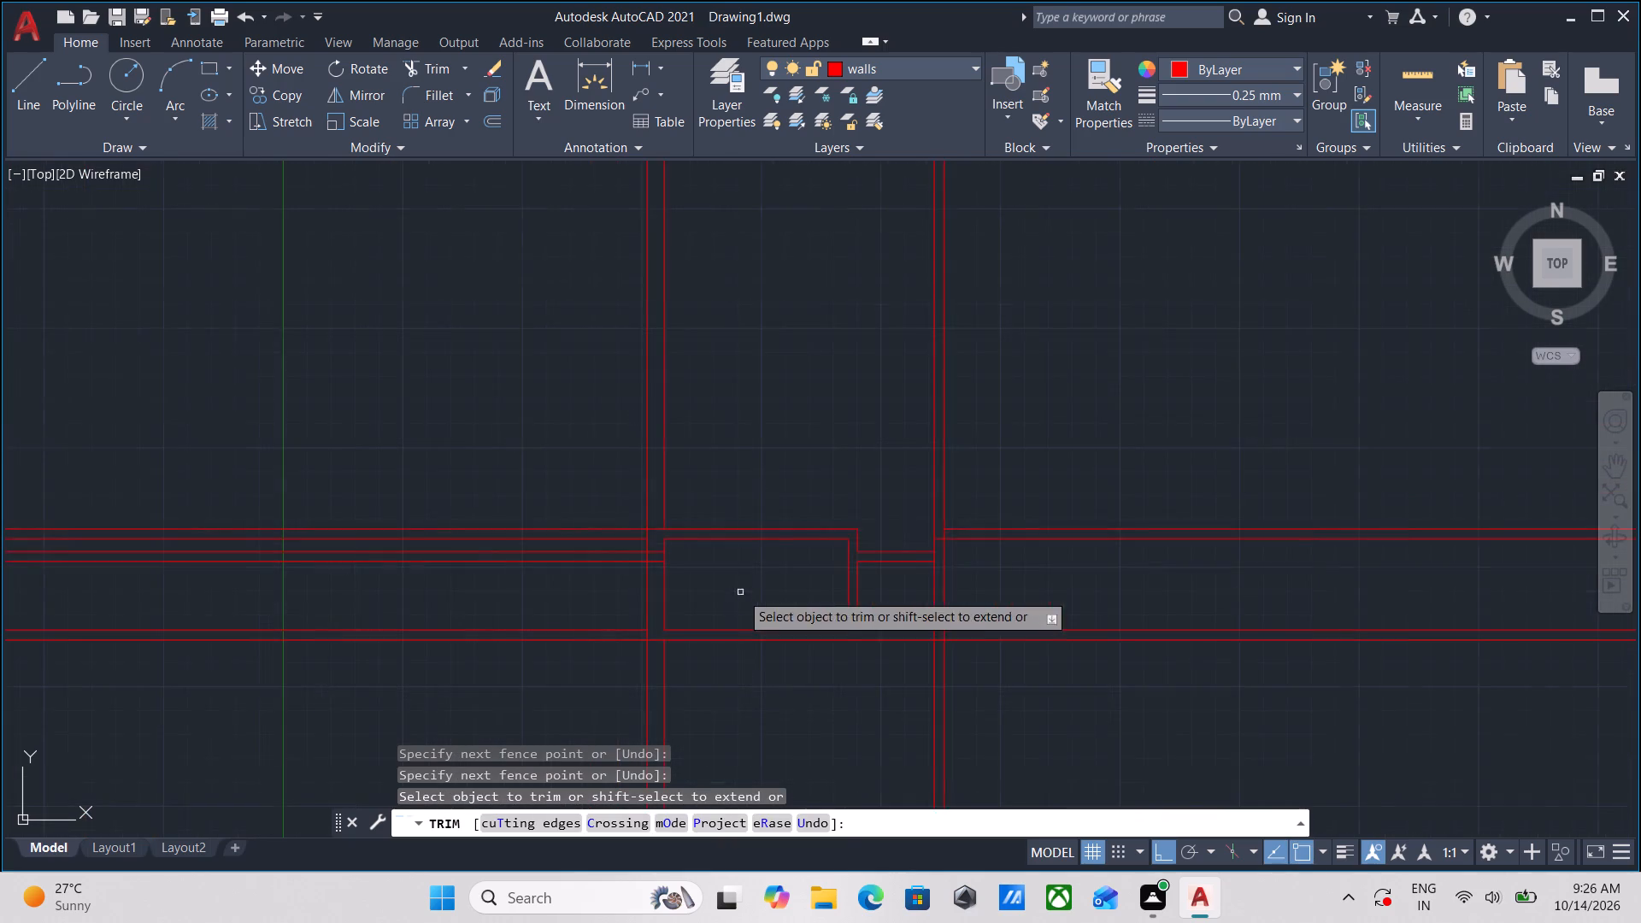
{"action": "middle_click_drag", "start_coordinate": [740, 592], "coordinate": [719, 645]}
{"action": "middle_click_drag", "start_coordinate": [724, 625], "coordinate": [703, 653]}
{"action": "left_click", "coordinate": [560, 604]}
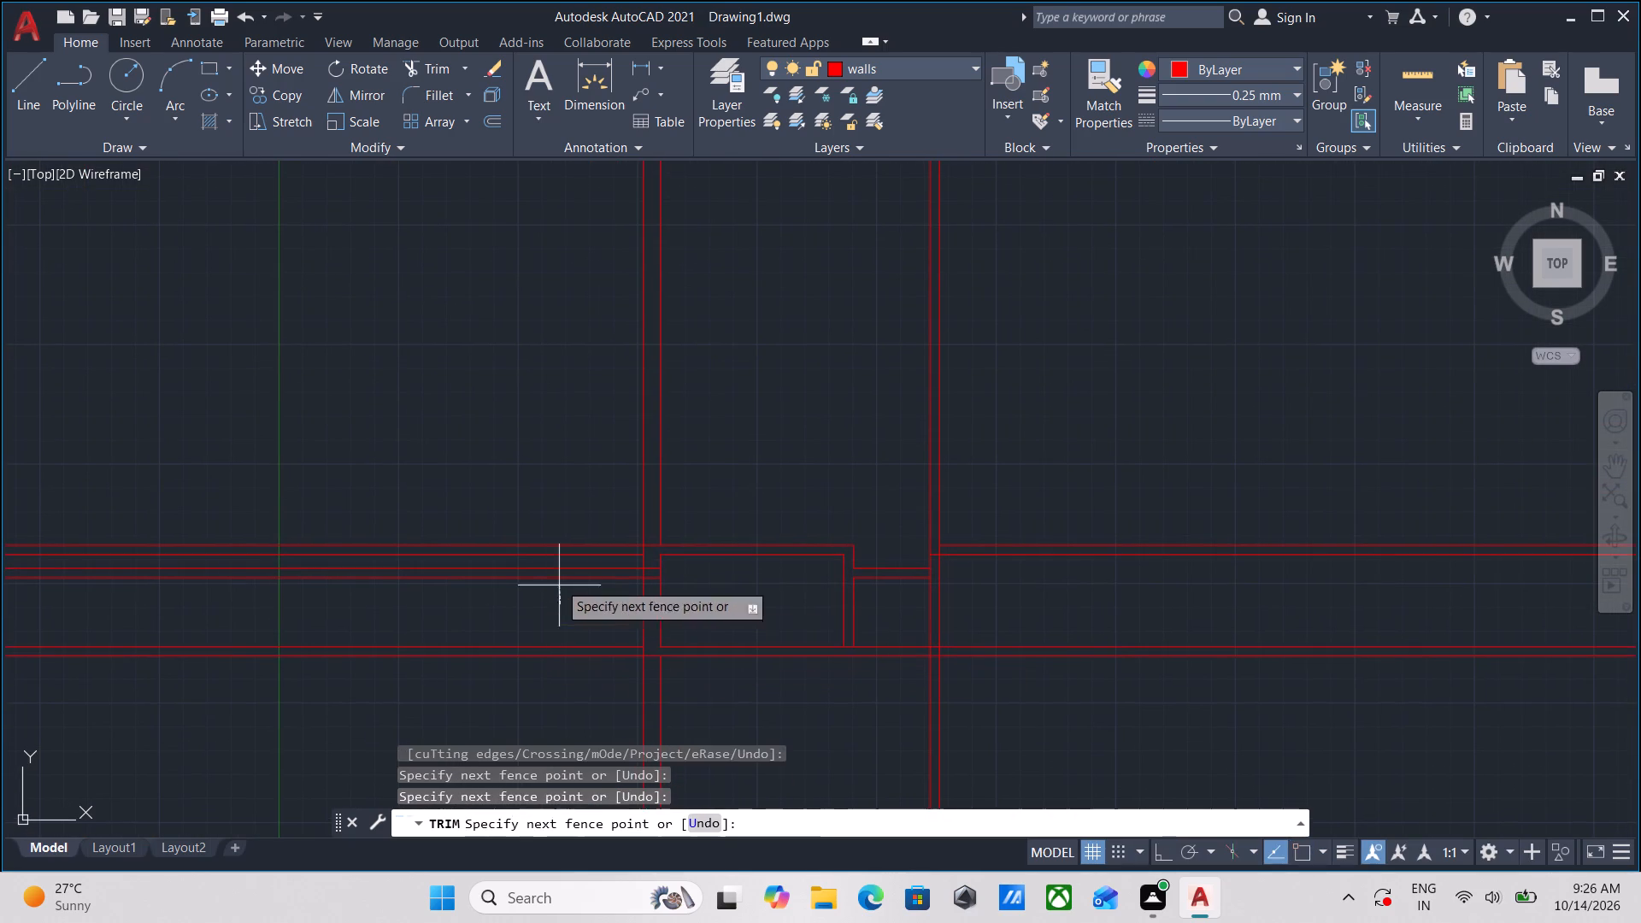
{"action": "left_click", "coordinate": [538, 456]}
{"action": "scroll", "coordinate": [618, 538], "scroll_direction": "up", "scroll_amount": 3}
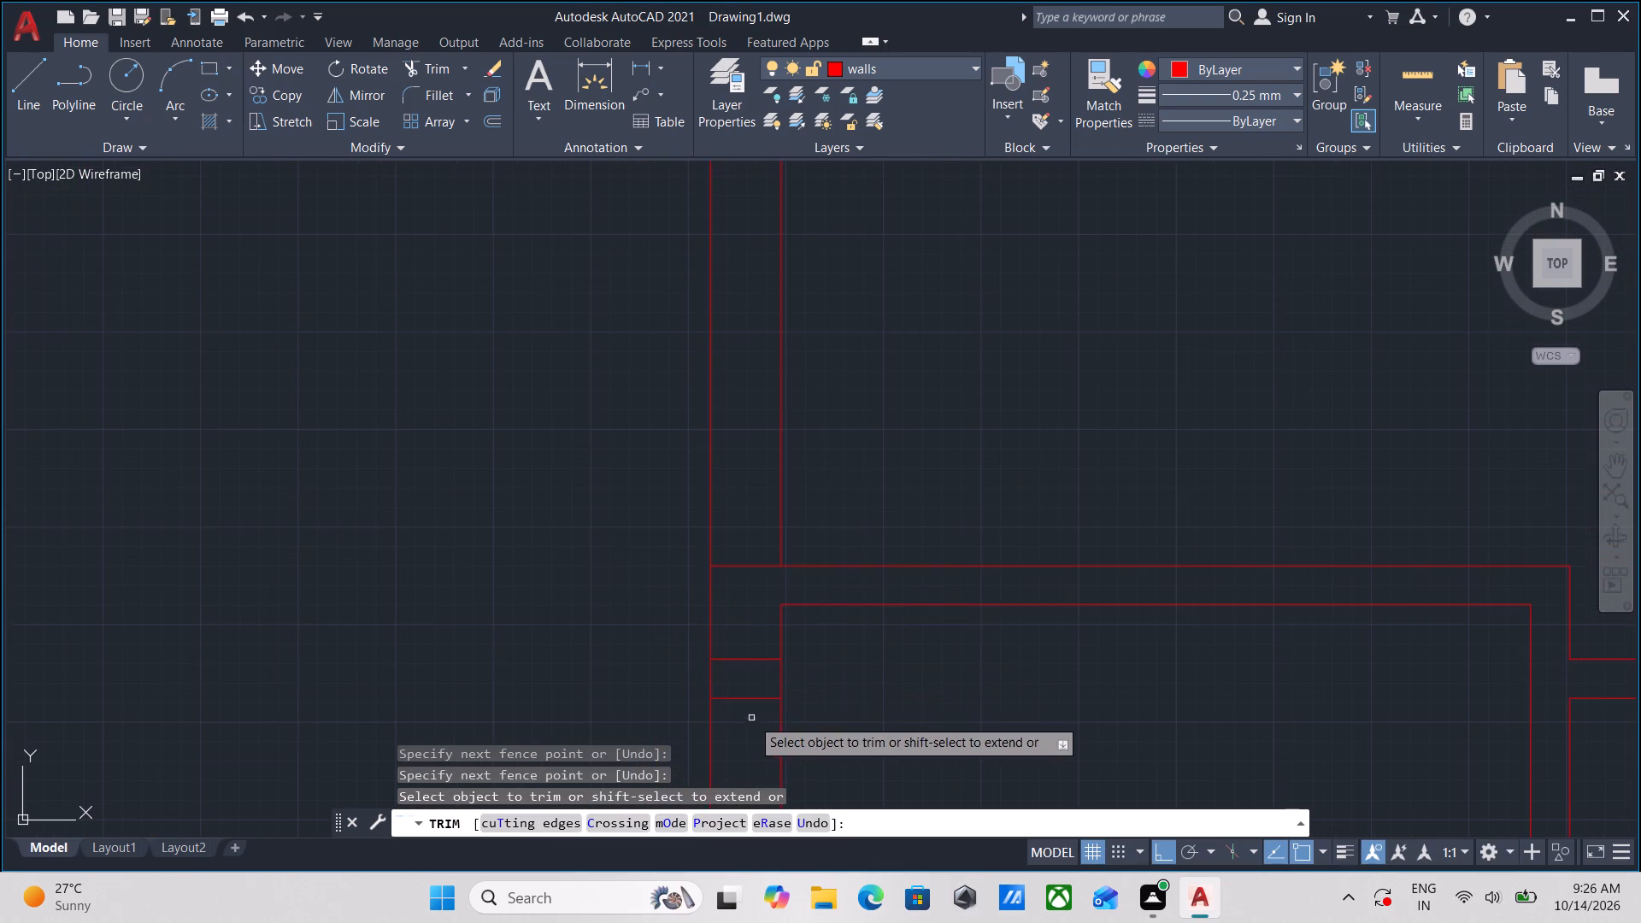
{"action": "left_click", "coordinate": [742, 716]}
{"action": "left_click", "coordinate": [732, 616]}
Trim the partition's two horizontal lines beyond the right 5" vertical wall, and open that wall's inner line where the short horizontal wall meets it.
{"action": "scroll", "coordinate": [896, 659], "scroll_direction": "down", "scroll_amount": 2}
{"action": "middle_click_drag", "start_coordinate": [896, 659], "coordinate": [662, 538]}
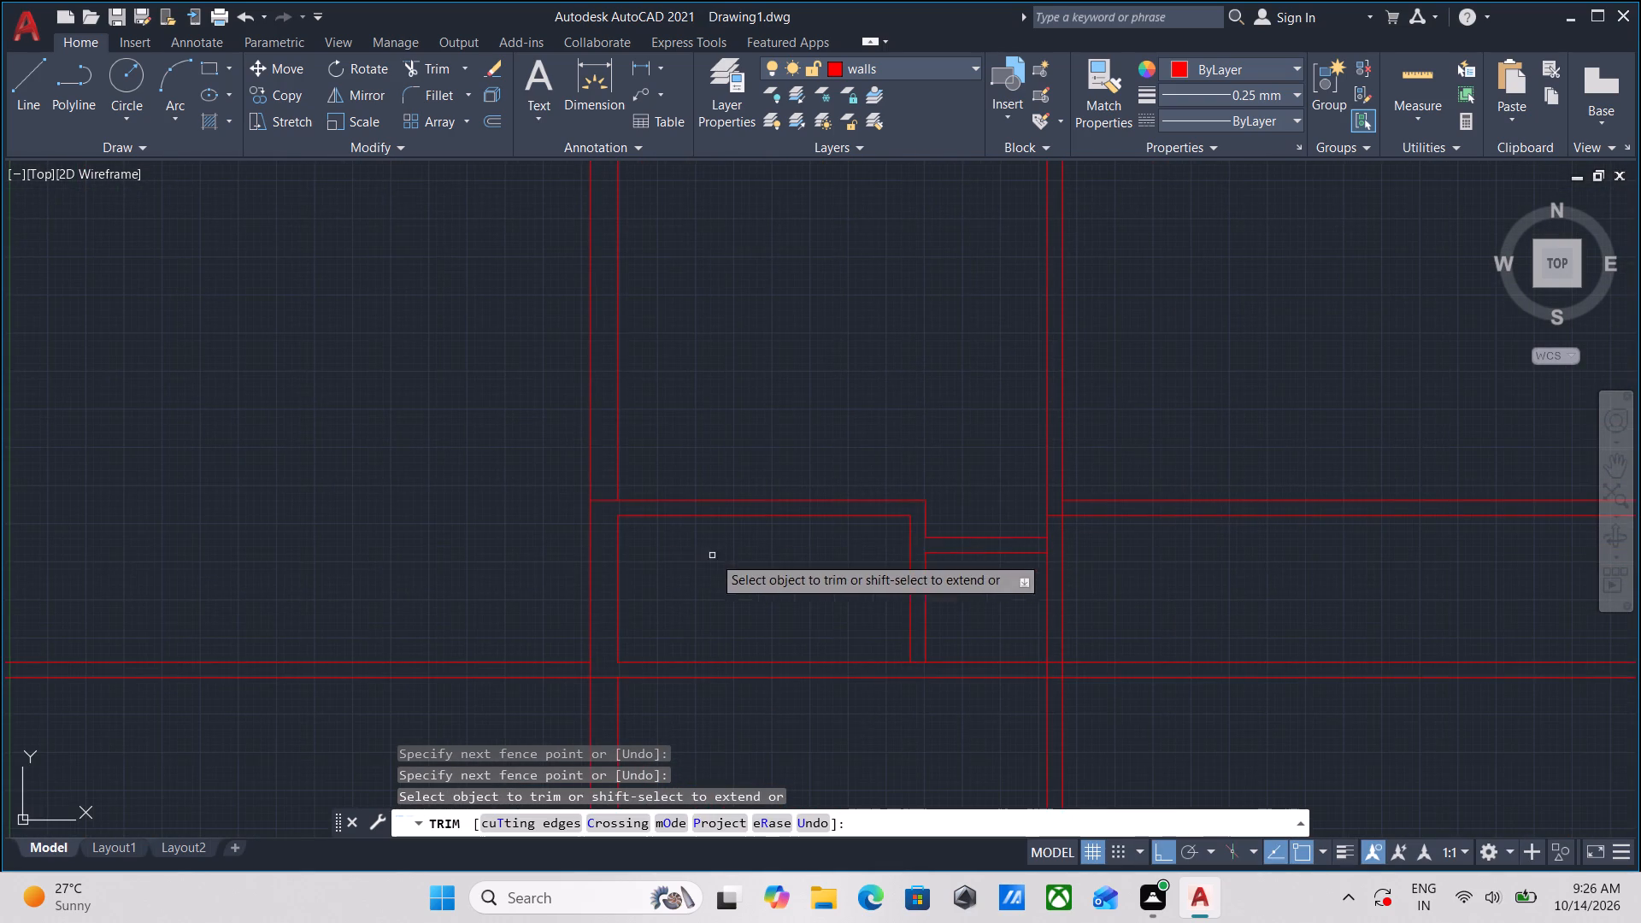
{"action": "middle_click_drag", "start_coordinate": [728, 556], "coordinate": [671, 582]}
{"action": "scroll", "coordinate": [697, 577], "scroll_direction": "down", "scroll_amount": 1}
{"action": "middle_click_drag", "start_coordinate": [697, 577], "coordinate": [697, 560]}
{"action": "middle_click_drag", "start_coordinate": [697, 560], "coordinate": [703, 563]}
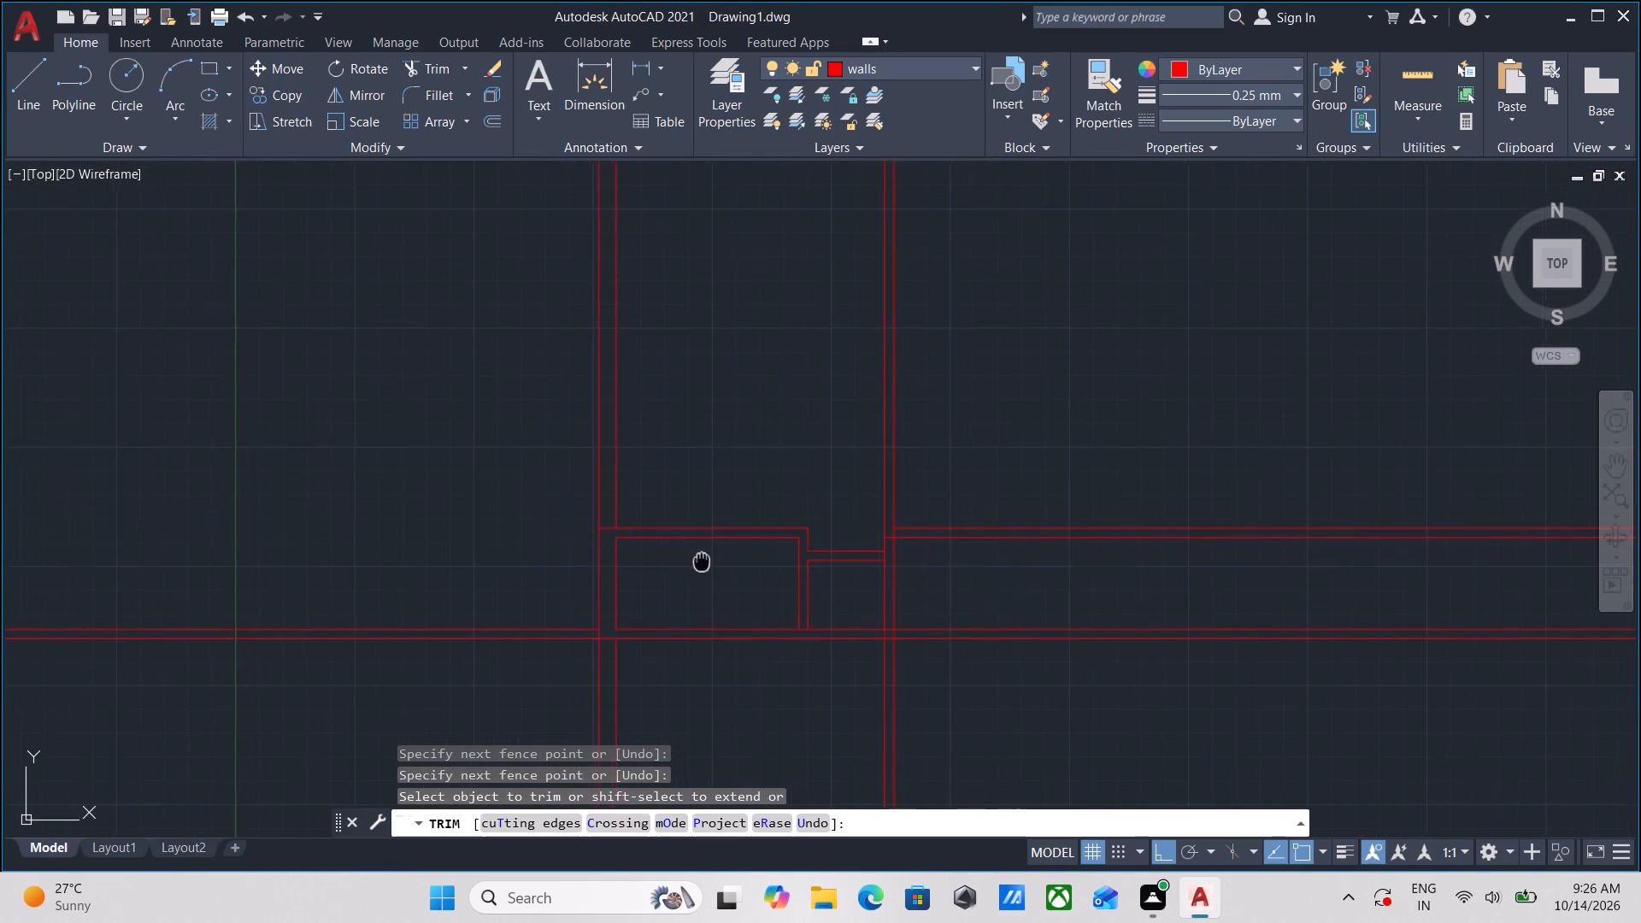
{"action": "middle_click_drag", "start_coordinate": [703, 563], "coordinate": [703, 580]}
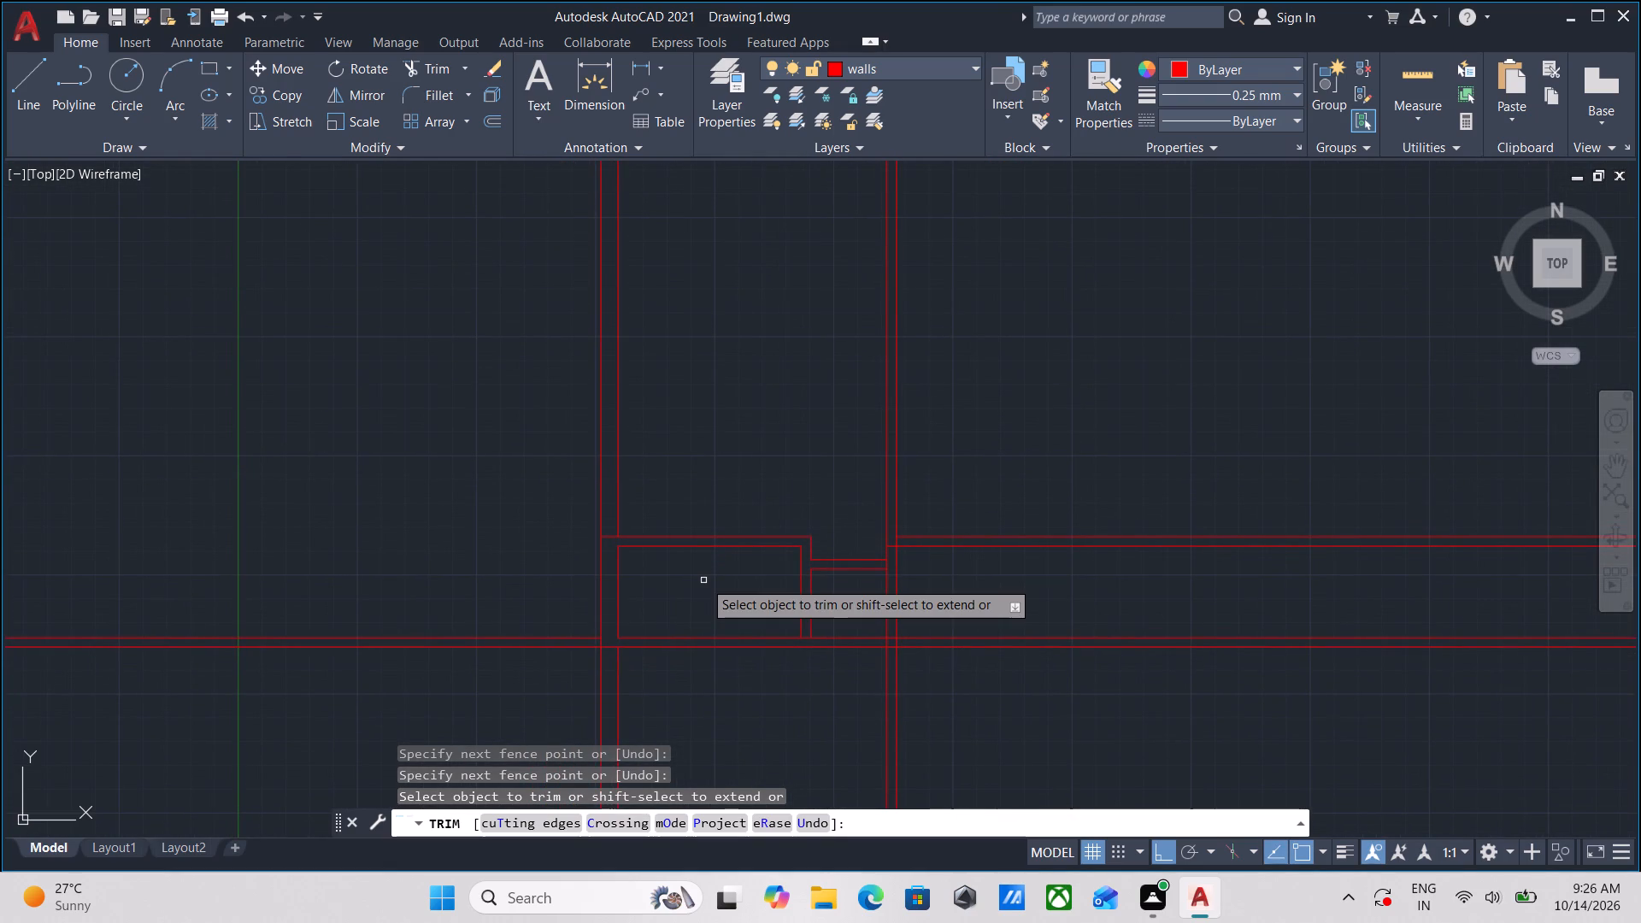
{"action": "middle_click_drag", "start_coordinate": [703, 580], "coordinate": [713, 604]}
{"action": "left_click_drag", "start_coordinate": [982, 585], "coordinate": [980, 569]}
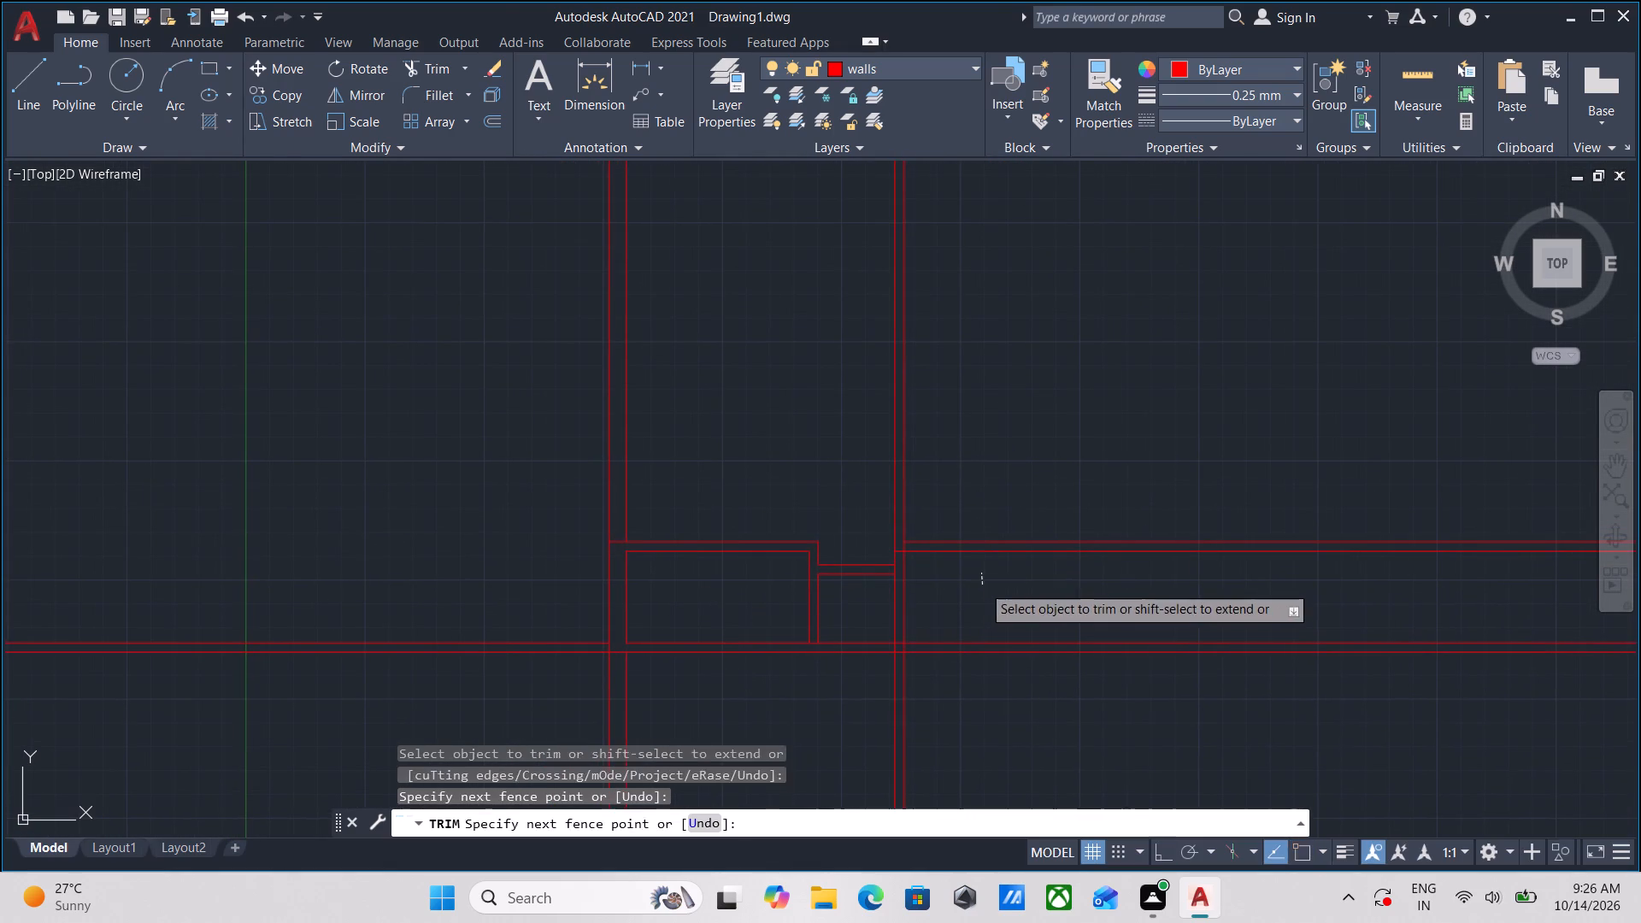
{"action": "left_click", "coordinate": [975, 450]}
{"action": "scroll", "coordinate": [880, 575], "scroll_direction": "up", "scroll_amount": 4}
{"action": "left_click", "coordinate": [915, 561]}
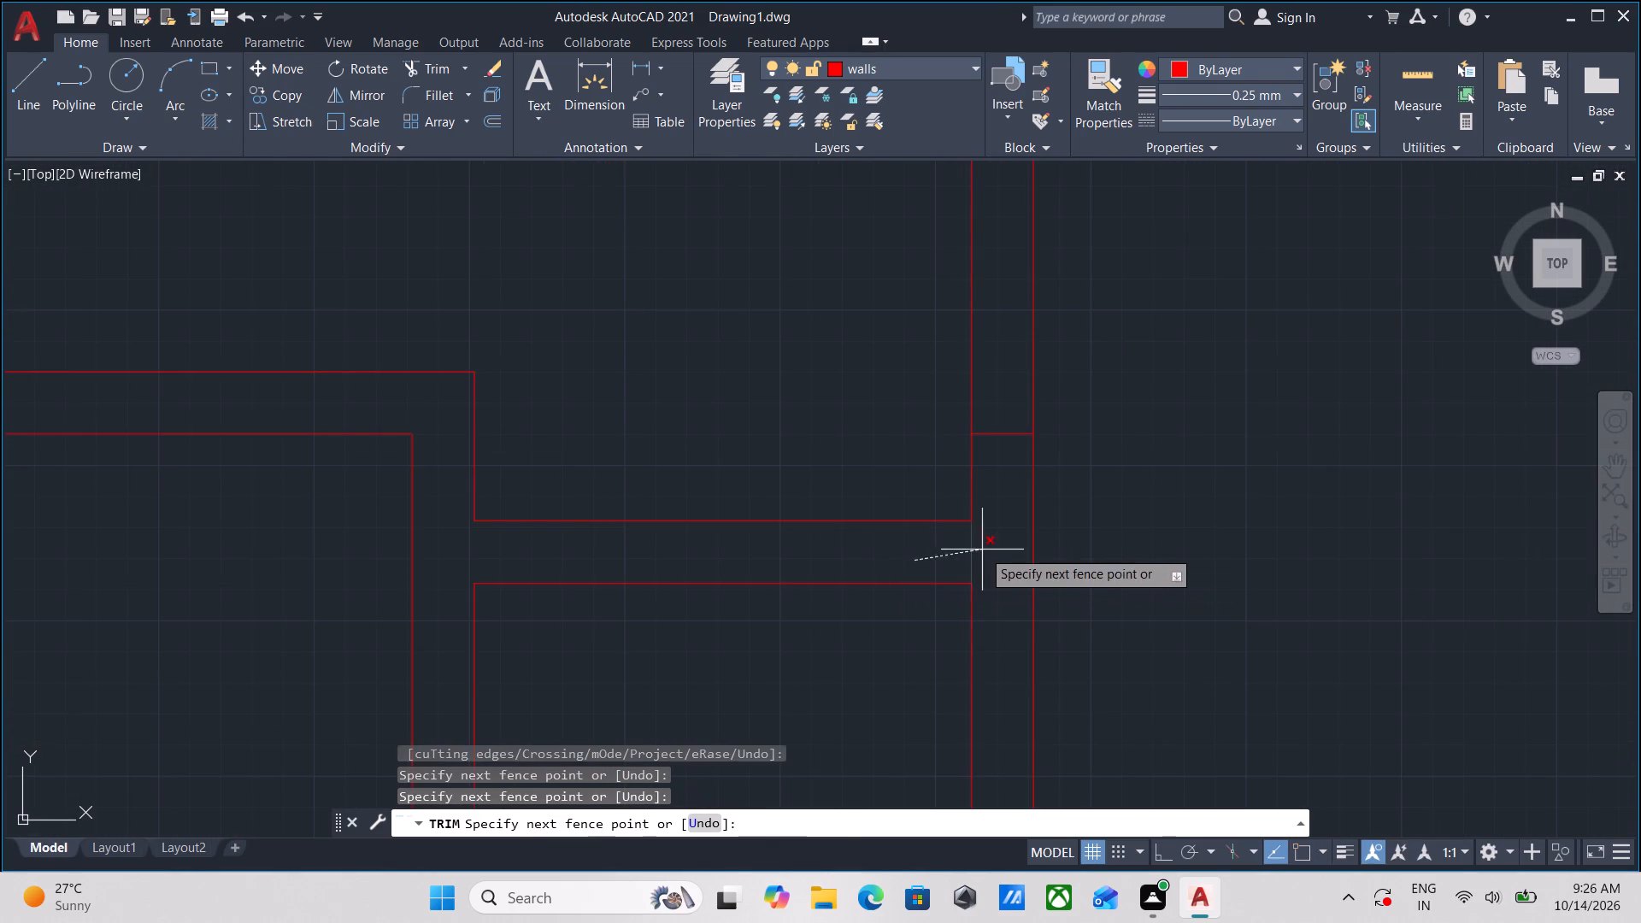
{"action": "left_click", "coordinate": [982, 550]}
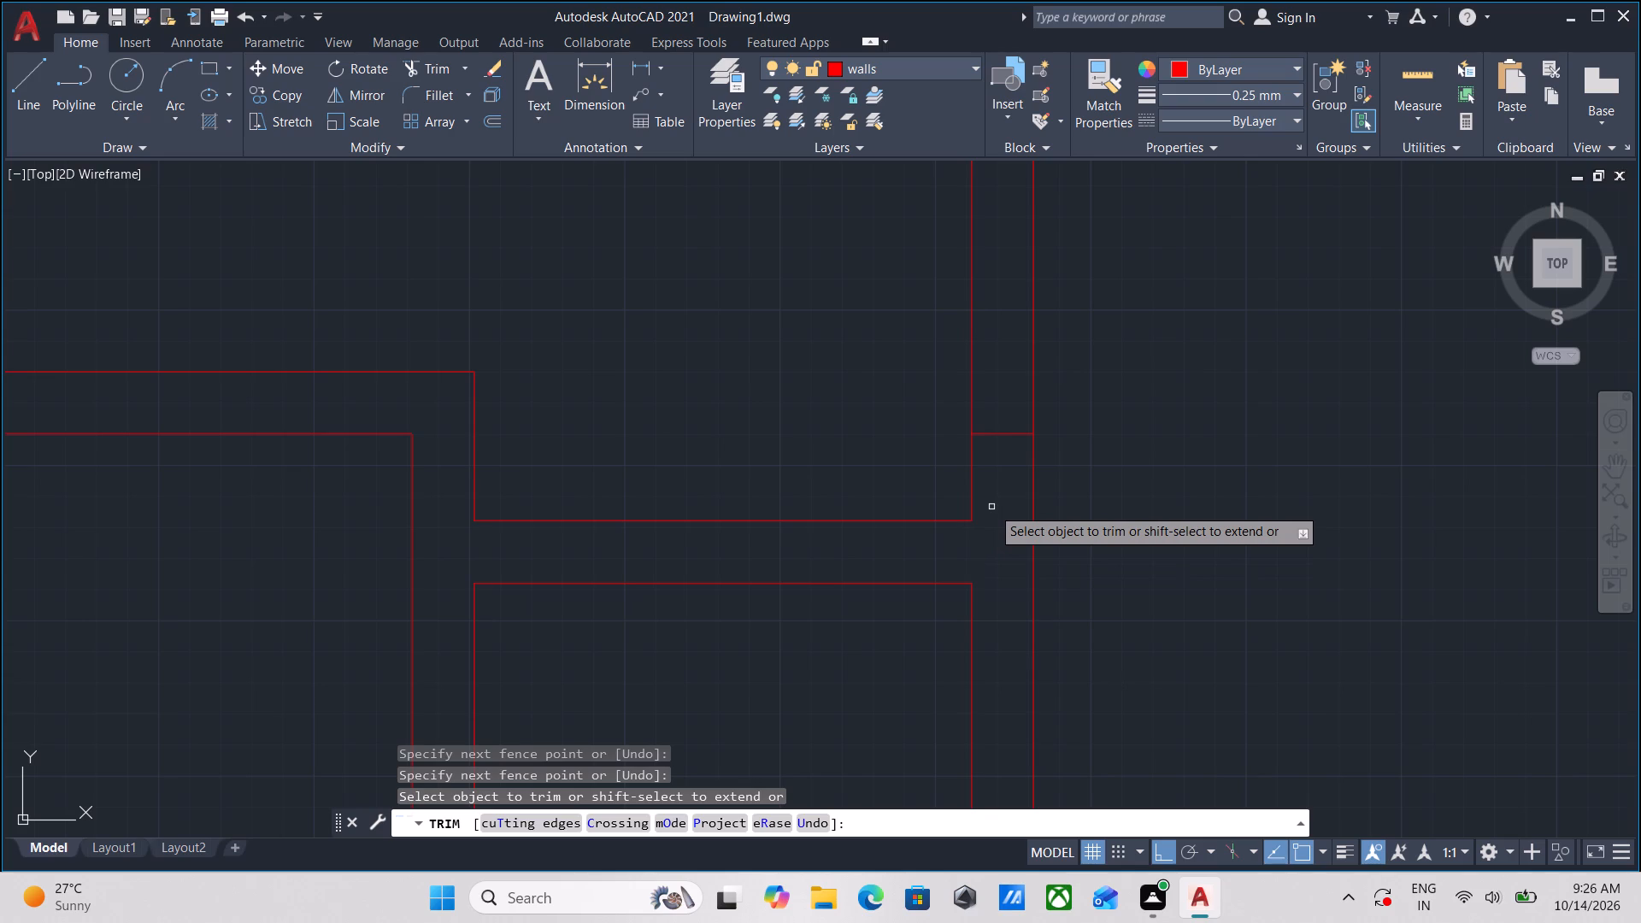
{"action": "scroll", "coordinate": [991, 507], "scroll_direction": "down", "scroll_amount": 2}
{"action": "middle_click_drag", "start_coordinate": [493, 603], "coordinate": [591, 604]}
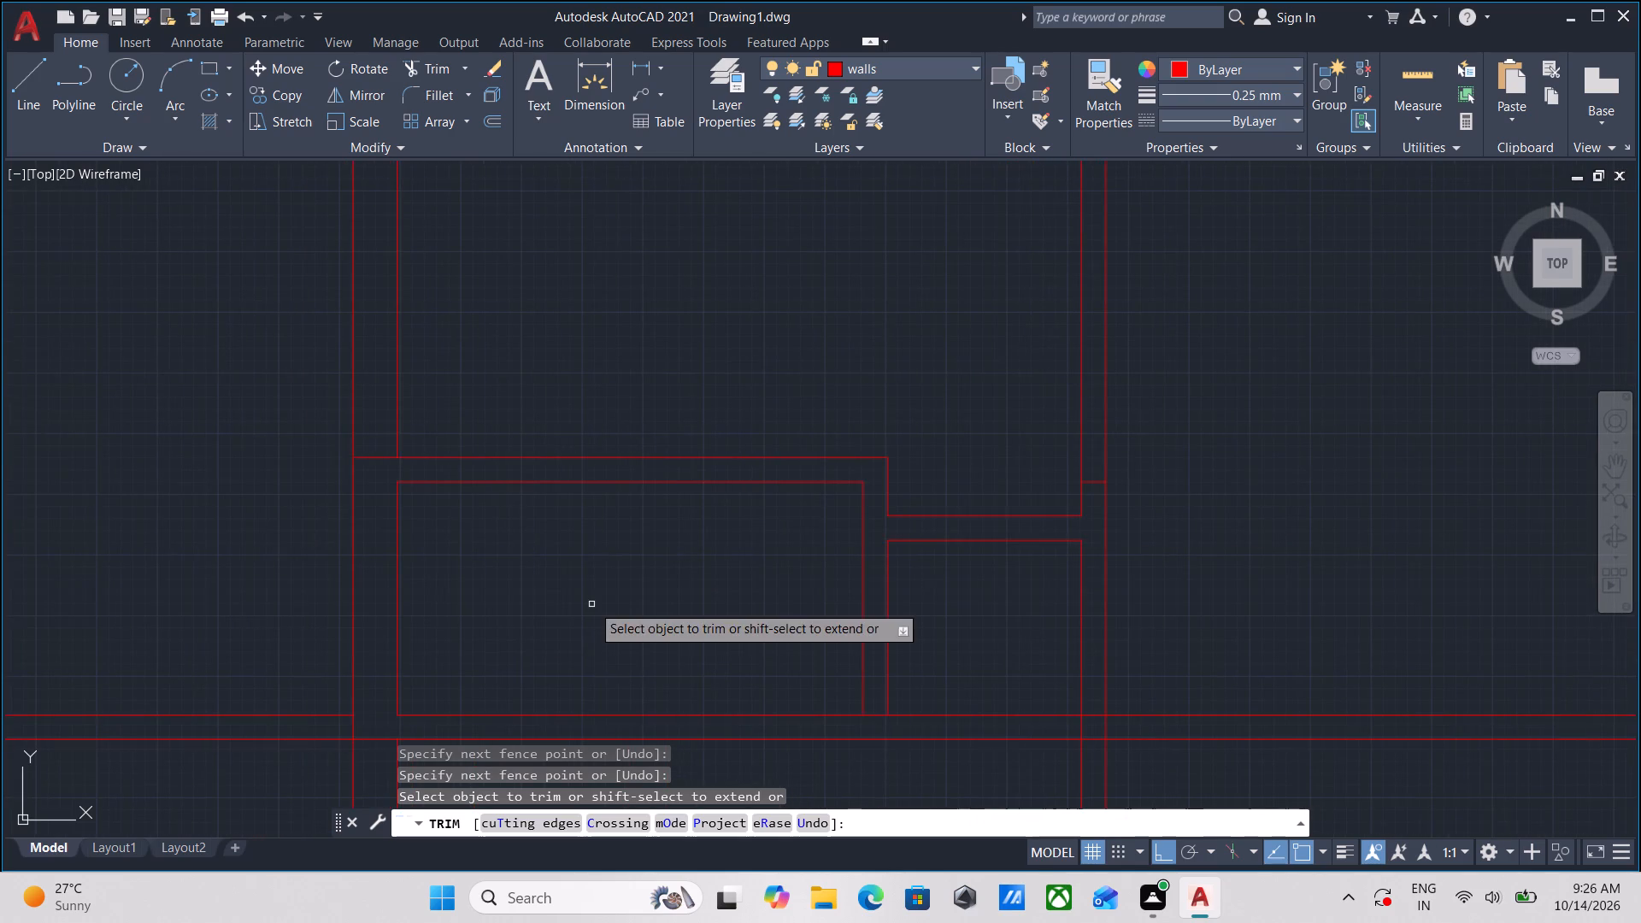
{"action": "key", "text": "Escape"}
{"action": "middle_click", "coordinate": [535, 583]}
{"action": "key", "text": "Escape"}
Draw a horizontal construction line through the left wall's outer corner, along the upper partition's top line.
{"action": "scroll", "coordinate": [563, 562], "scroll_direction": "down", "scroll_amount": 3}
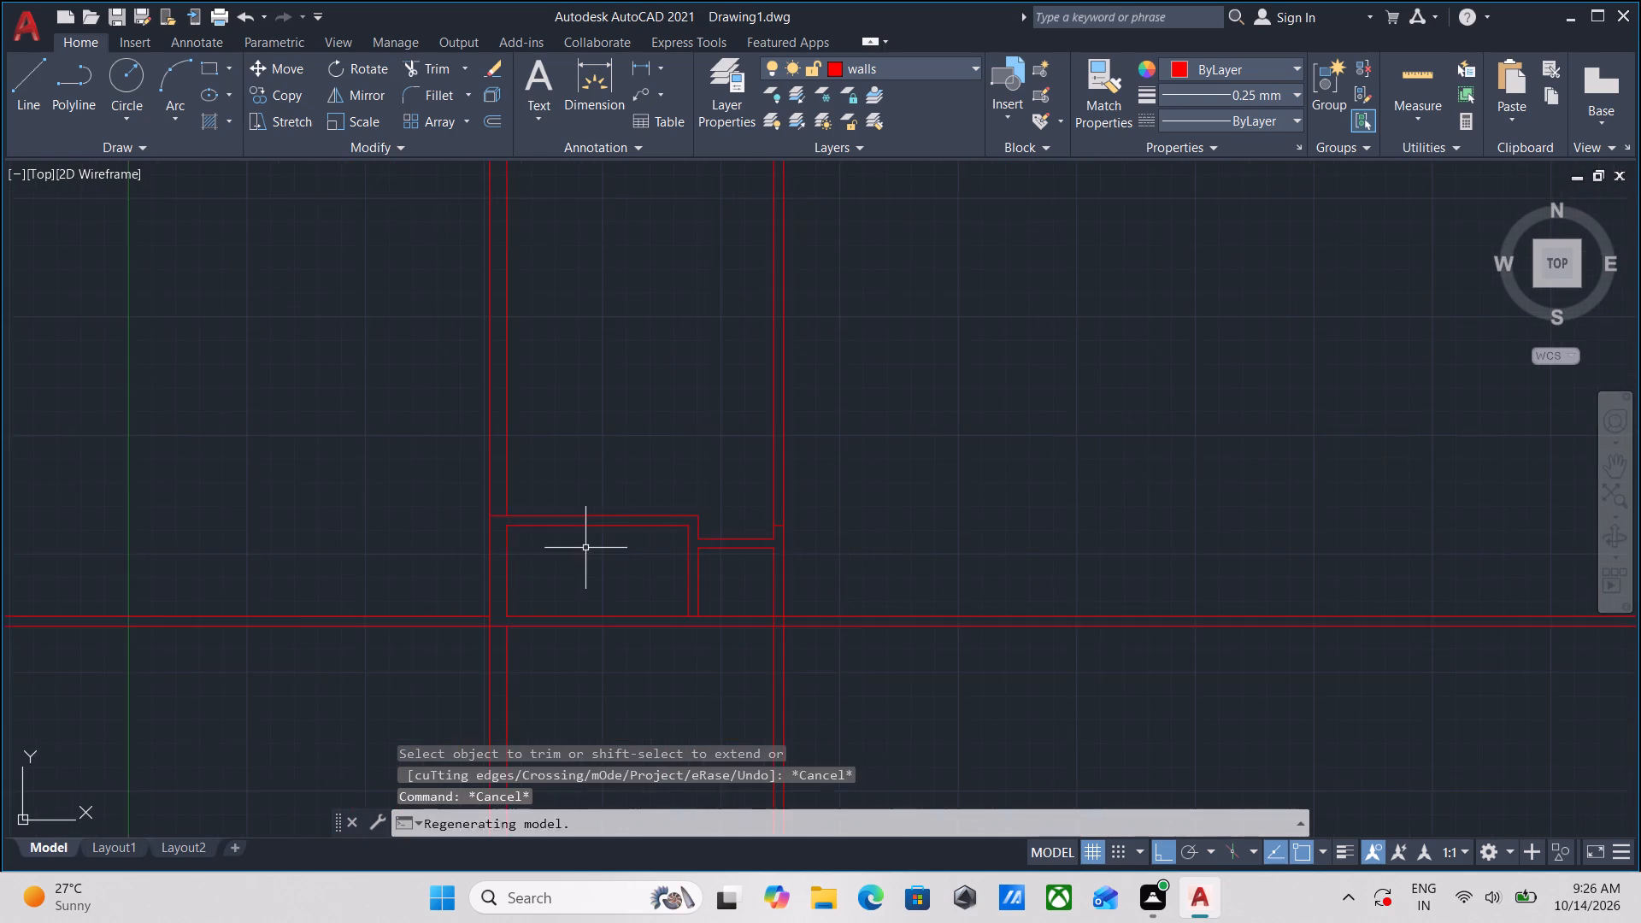
{"action": "middle_click_drag", "start_coordinate": [585, 548], "coordinate": [626, 506]}
{"action": "scroll", "coordinate": [598, 520], "scroll_direction": "up", "scroll_amount": 1}
{"action": "middle_click_drag", "start_coordinate": [598, 520], "coordinate": [618, 544]}
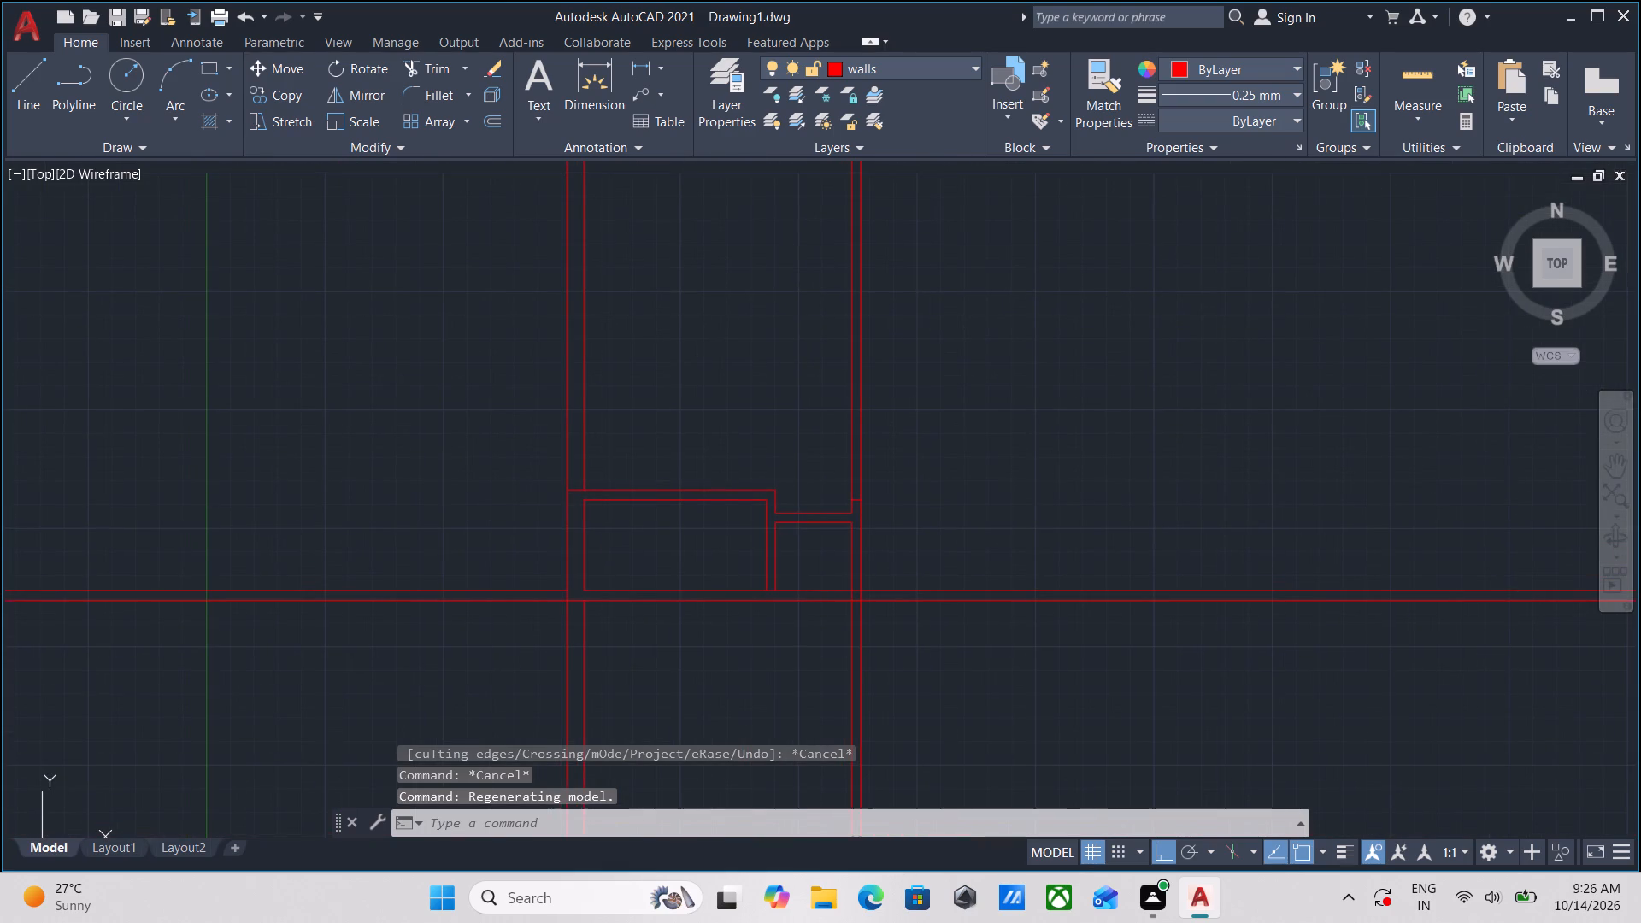
{"action": "type", "text": "xl"}
{"action": "key", "text": "Return"}
{"action": "scroll", "coordinate": [551, 479], "scroll_direction": "up", "scroll_amount": 2}
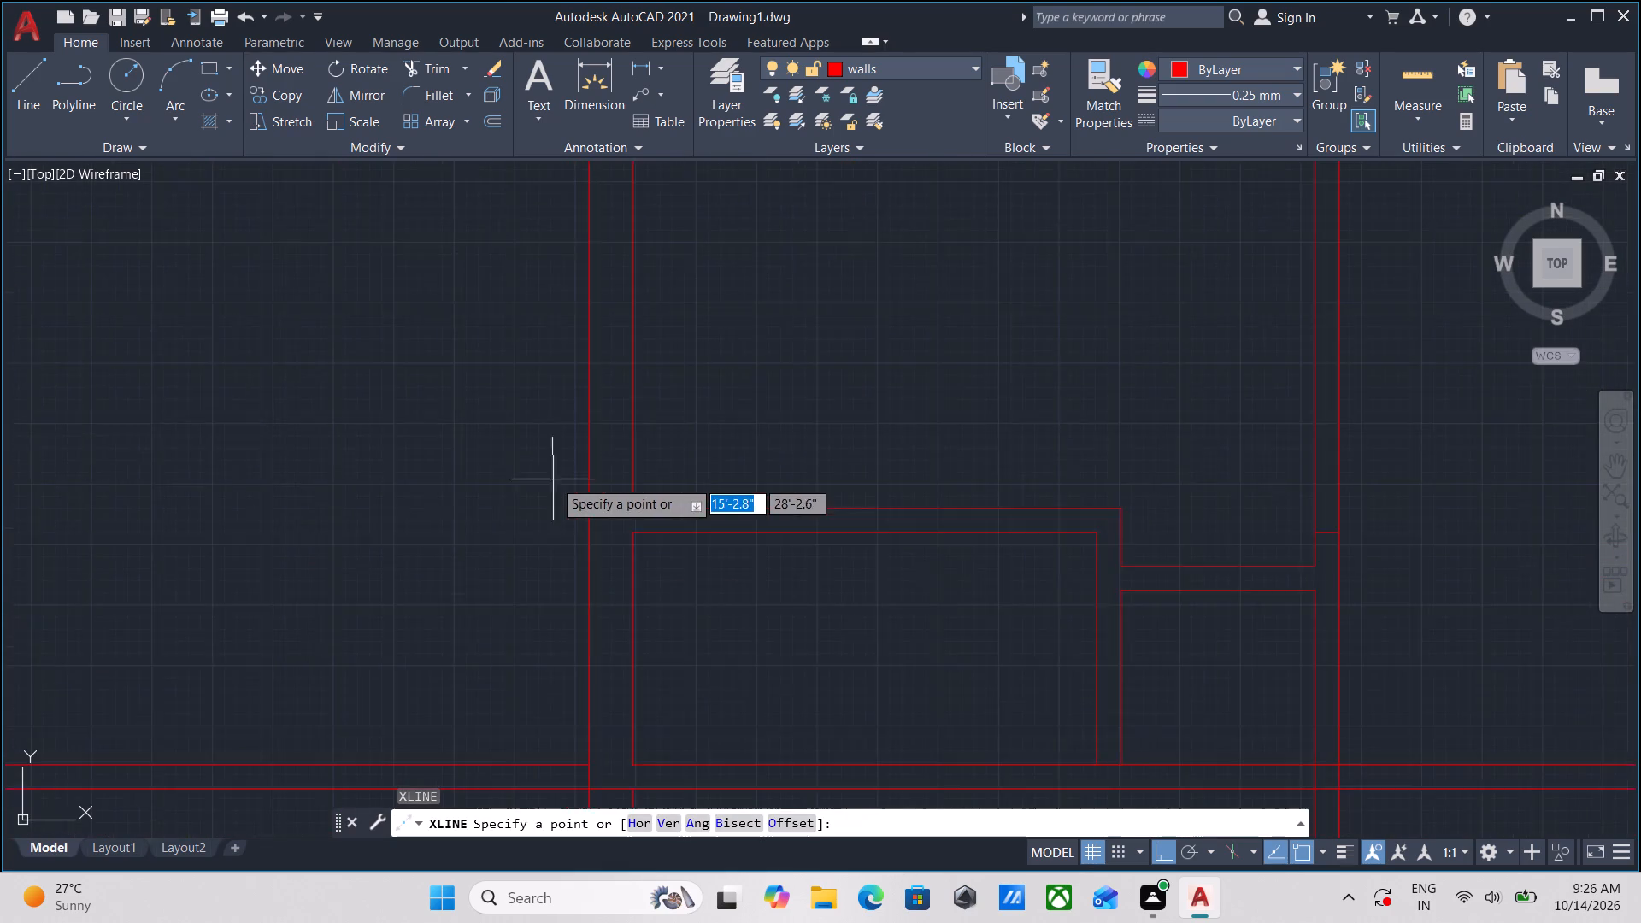
{"action": "scroll", "coordinate": [553, 479], "scroll_direction": "up", "scroll_amount": 1}
{"action": "left_click", "coordinate": [609, 523]}
{"action": "left_click", "coordinate": [448, 539]}
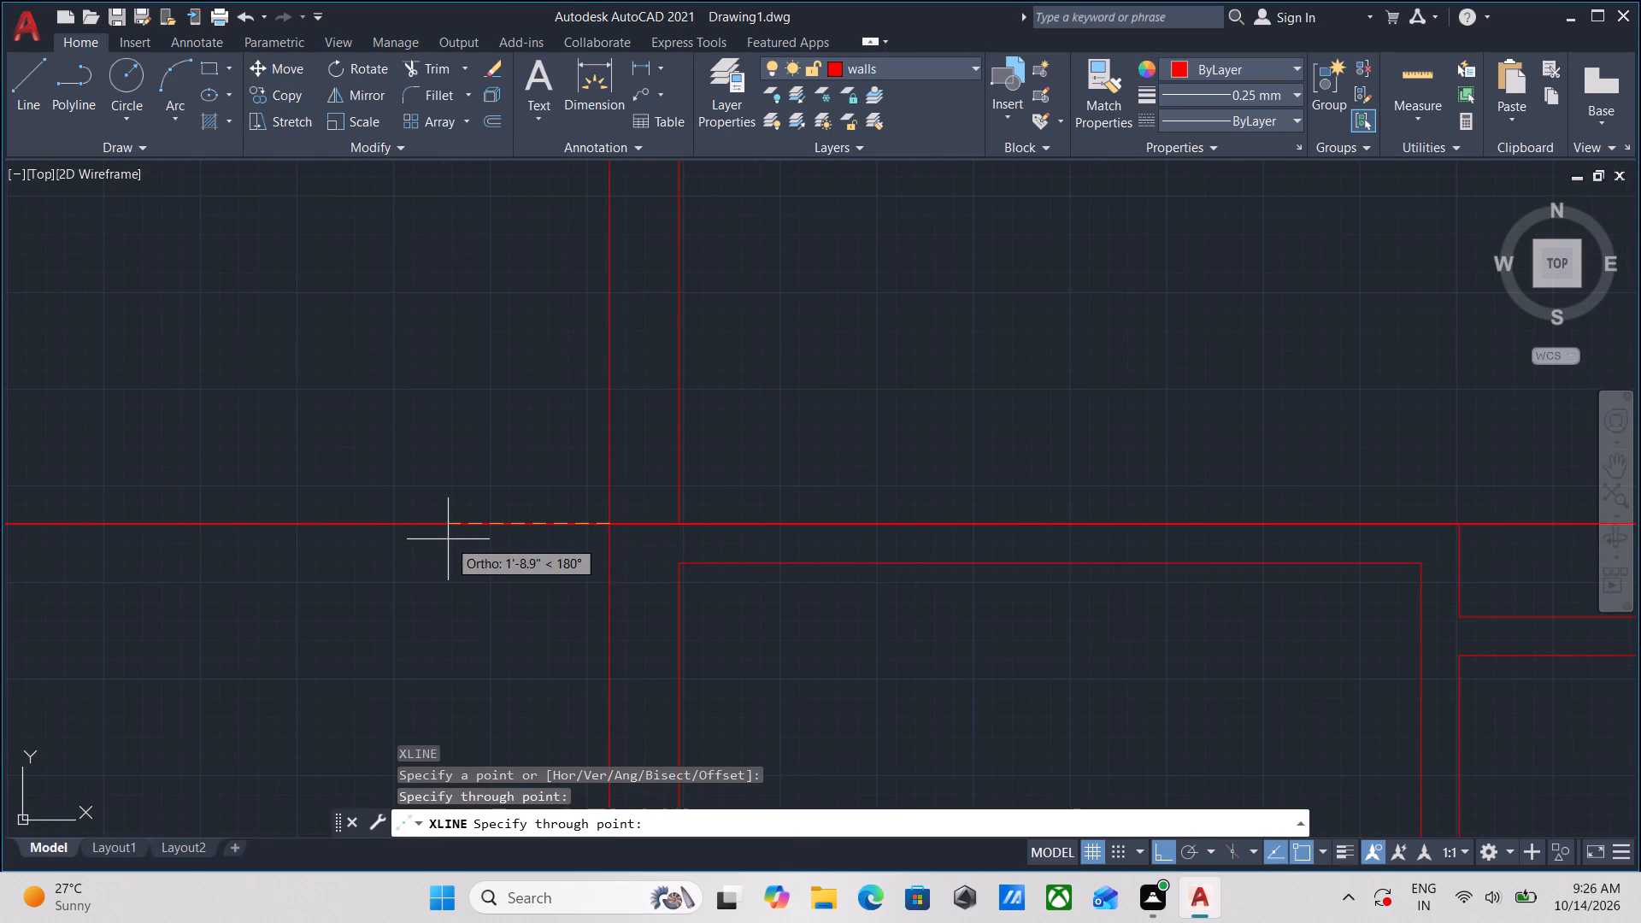
{"action": "key", "text": "Escape"}
Offset the new horizontal construction line 7' upward.
{"action": "left_click_drag", "start_coordinate": [444, 582], "coordinate": [424, 523]}
{"action": "left_click", "coordinate": [352, 410]}
{"action": "key", "text": "o"}
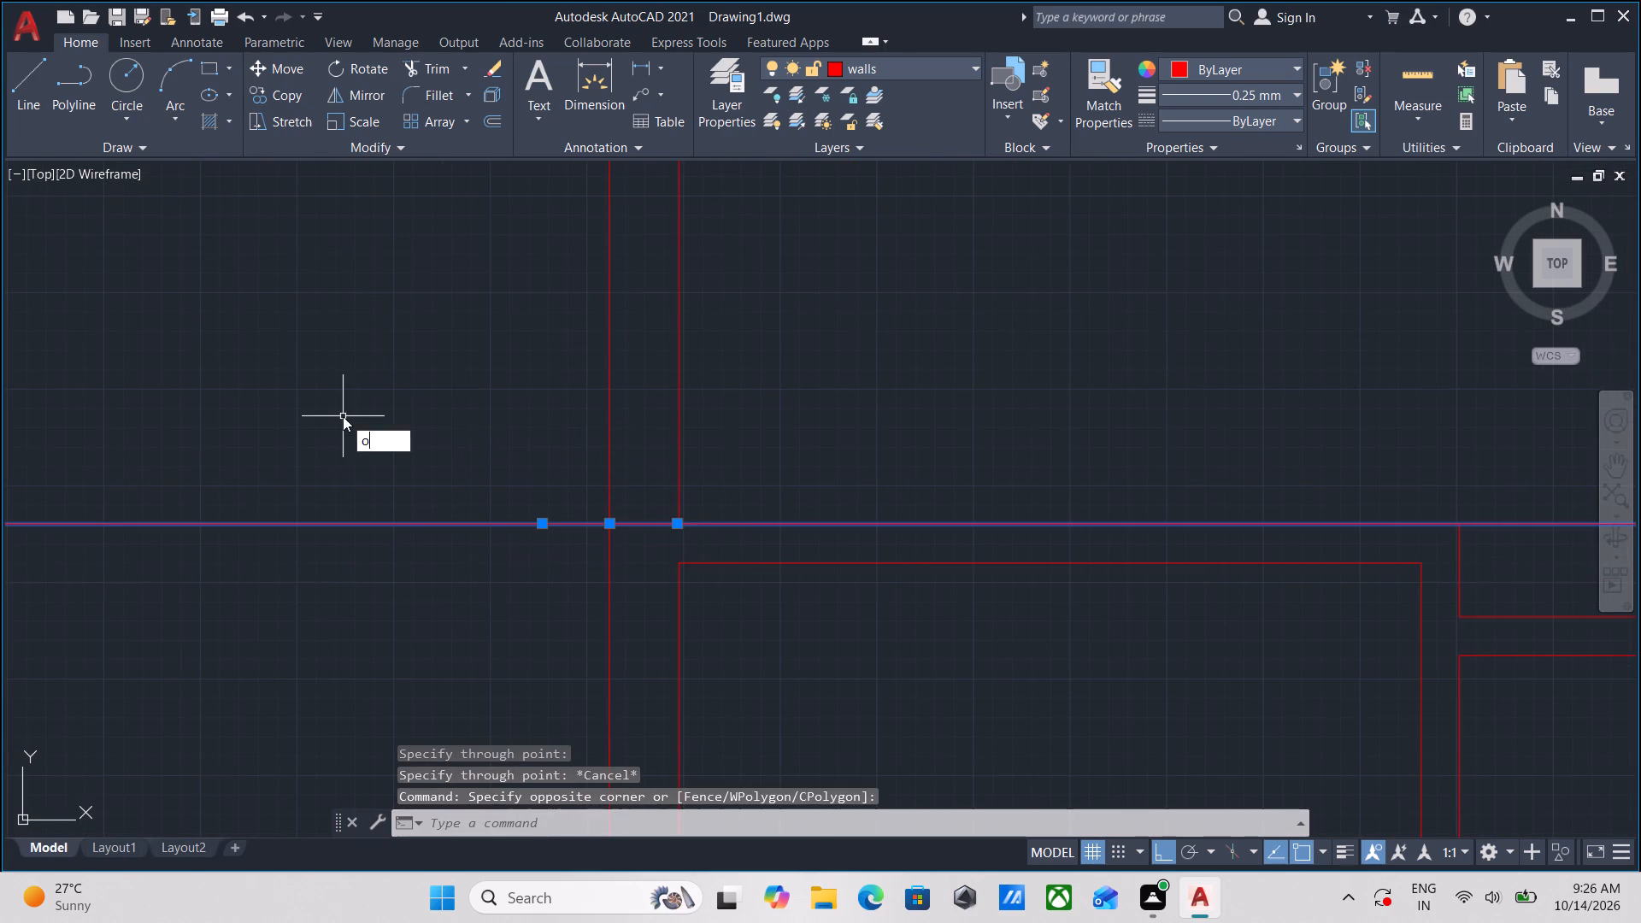
{"action": "key", "text": "Return"}
{"action": "left_click", "coordinate": [803, 520]}
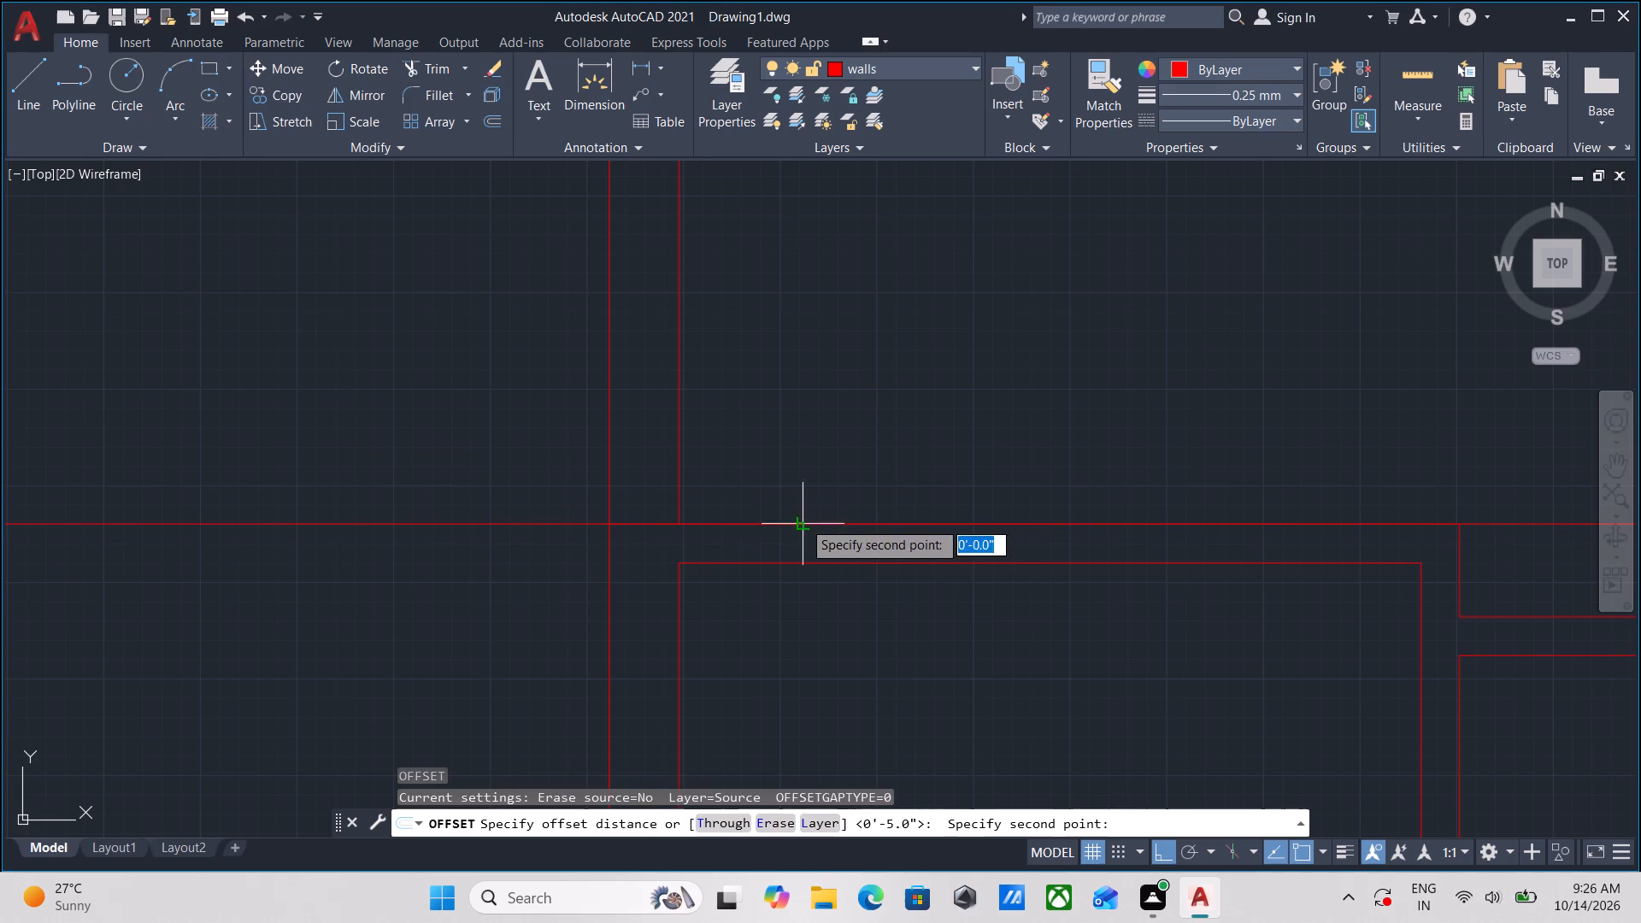
{"action": "left_click", "coordinate": [801, 438]}
{"action": "scroll", "coordinate": [815, 508], "scroll_direction": "up", "scroll_amount": 3}
{"action": "middle_click_drag", "start_coordinate": [793, 477], "coordinate": [628, 477]}
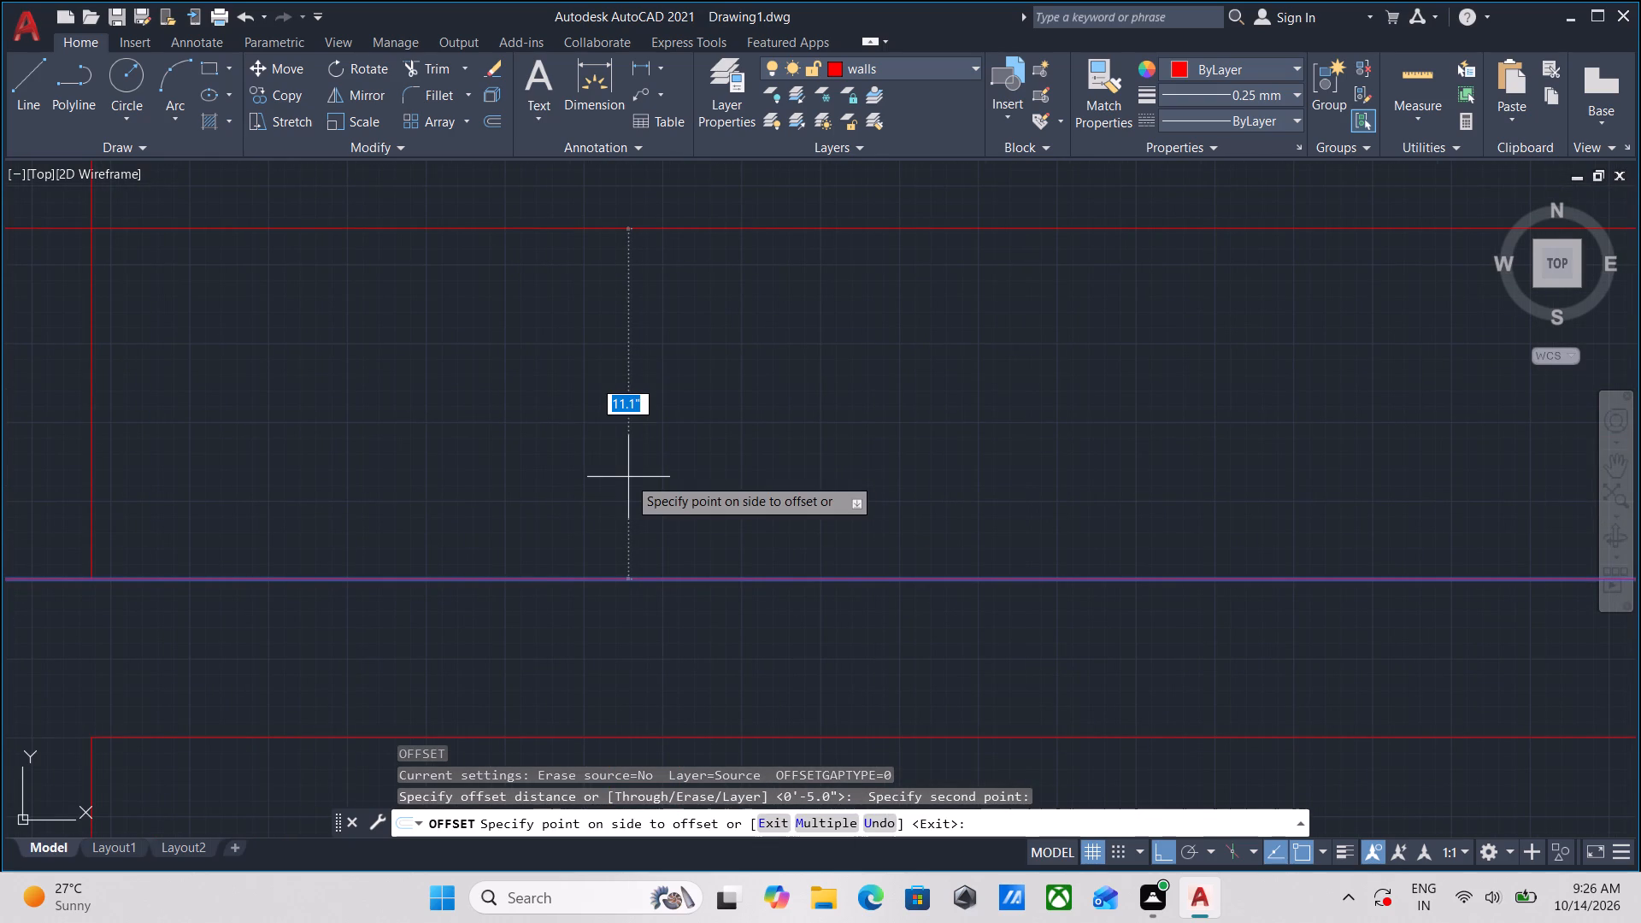
{"action": "scroll", "coordinate": [628, 477], "scroll_direction": "down", "scroll_amount": 2}
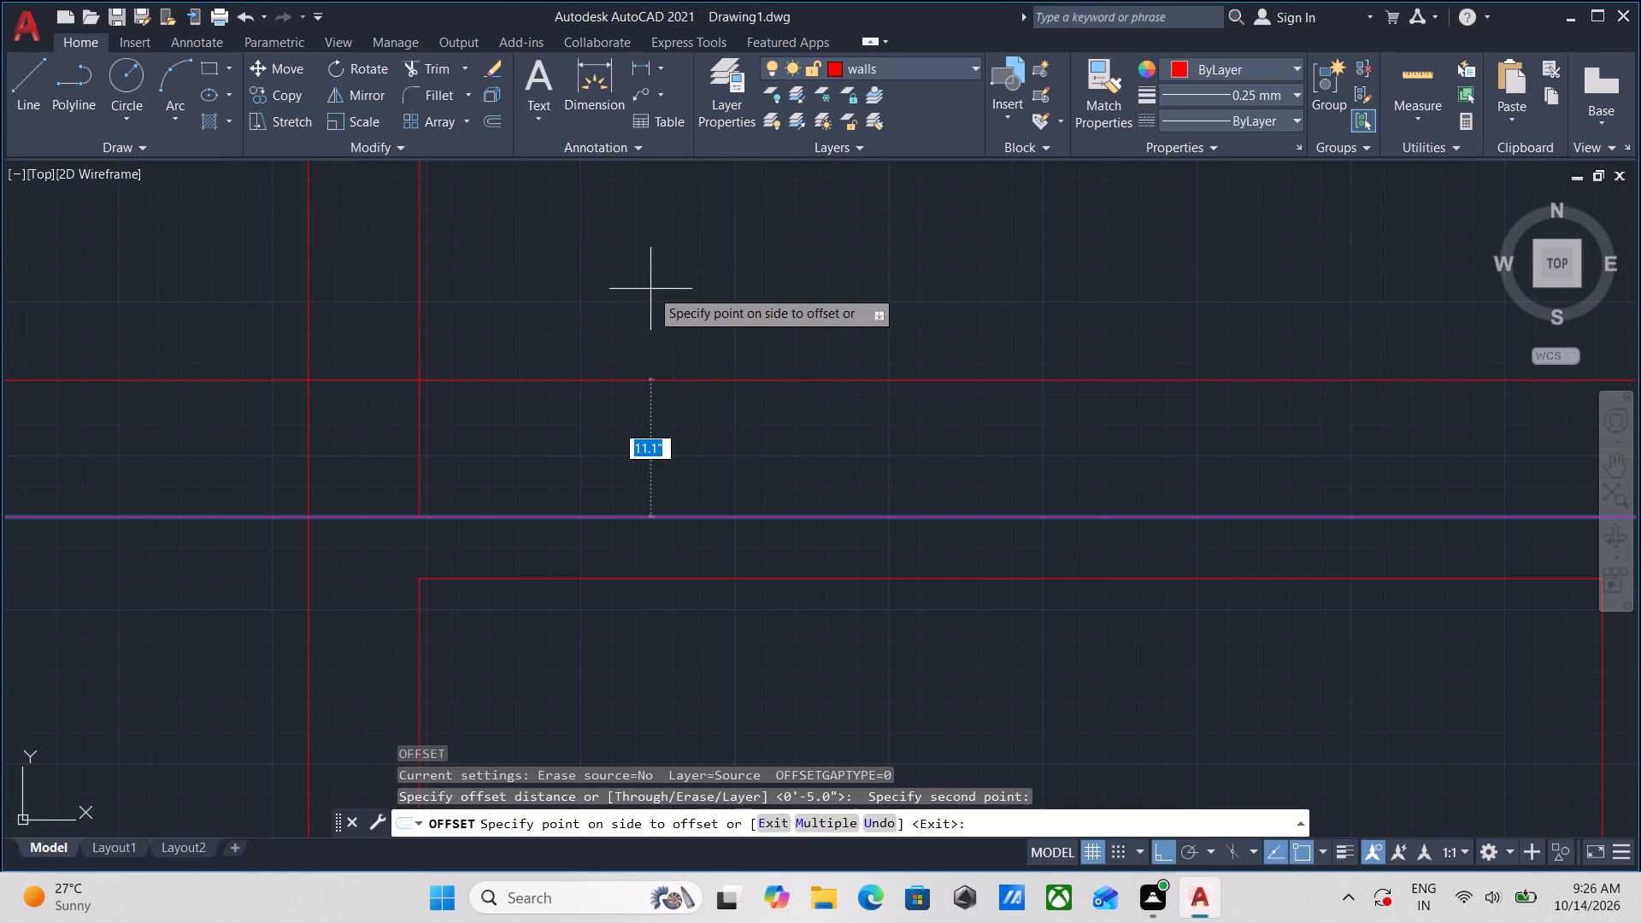
{"action": "type", "text": "7'"}
{"action": "key", "text": "Return"}
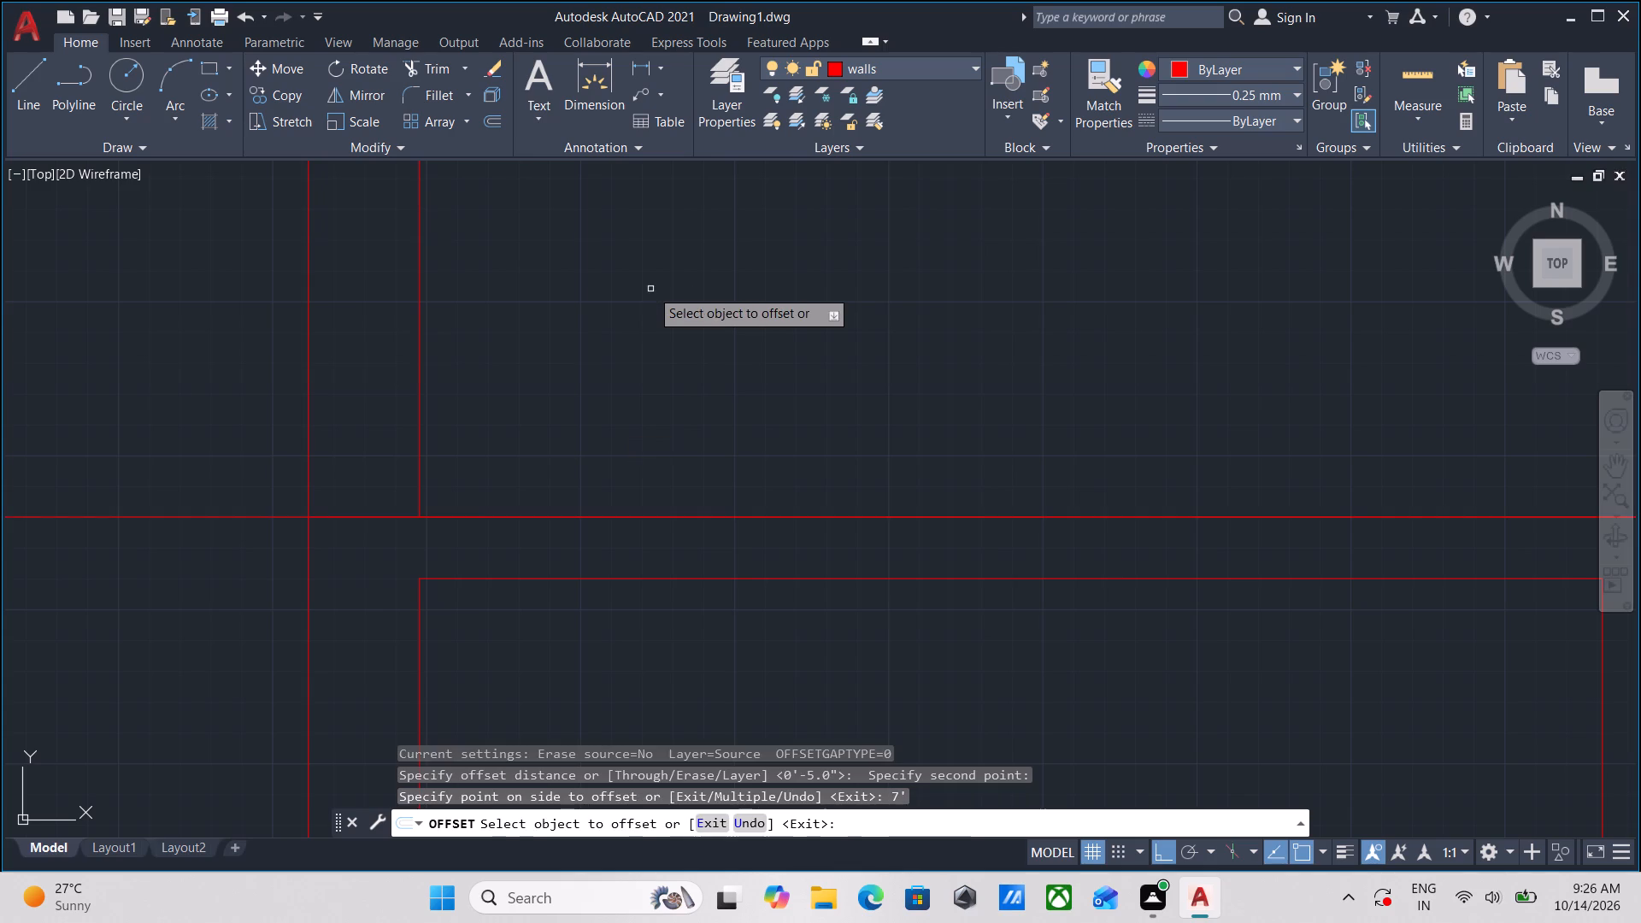
Offset the resulting horizontal line 9" upward to form a wall thickness.
{"action": "scroll", "coordinate": [650, 289], "scroll_direction": "down", "scroll_amount": 4}
{"action": "middle_click_drag", "start_coordinate": [714, 305], "coordinate": [746, 520]}
{"action": "middle_click_drag", "start_coordinate": [764, 451], "coordinate": [764, 500]}
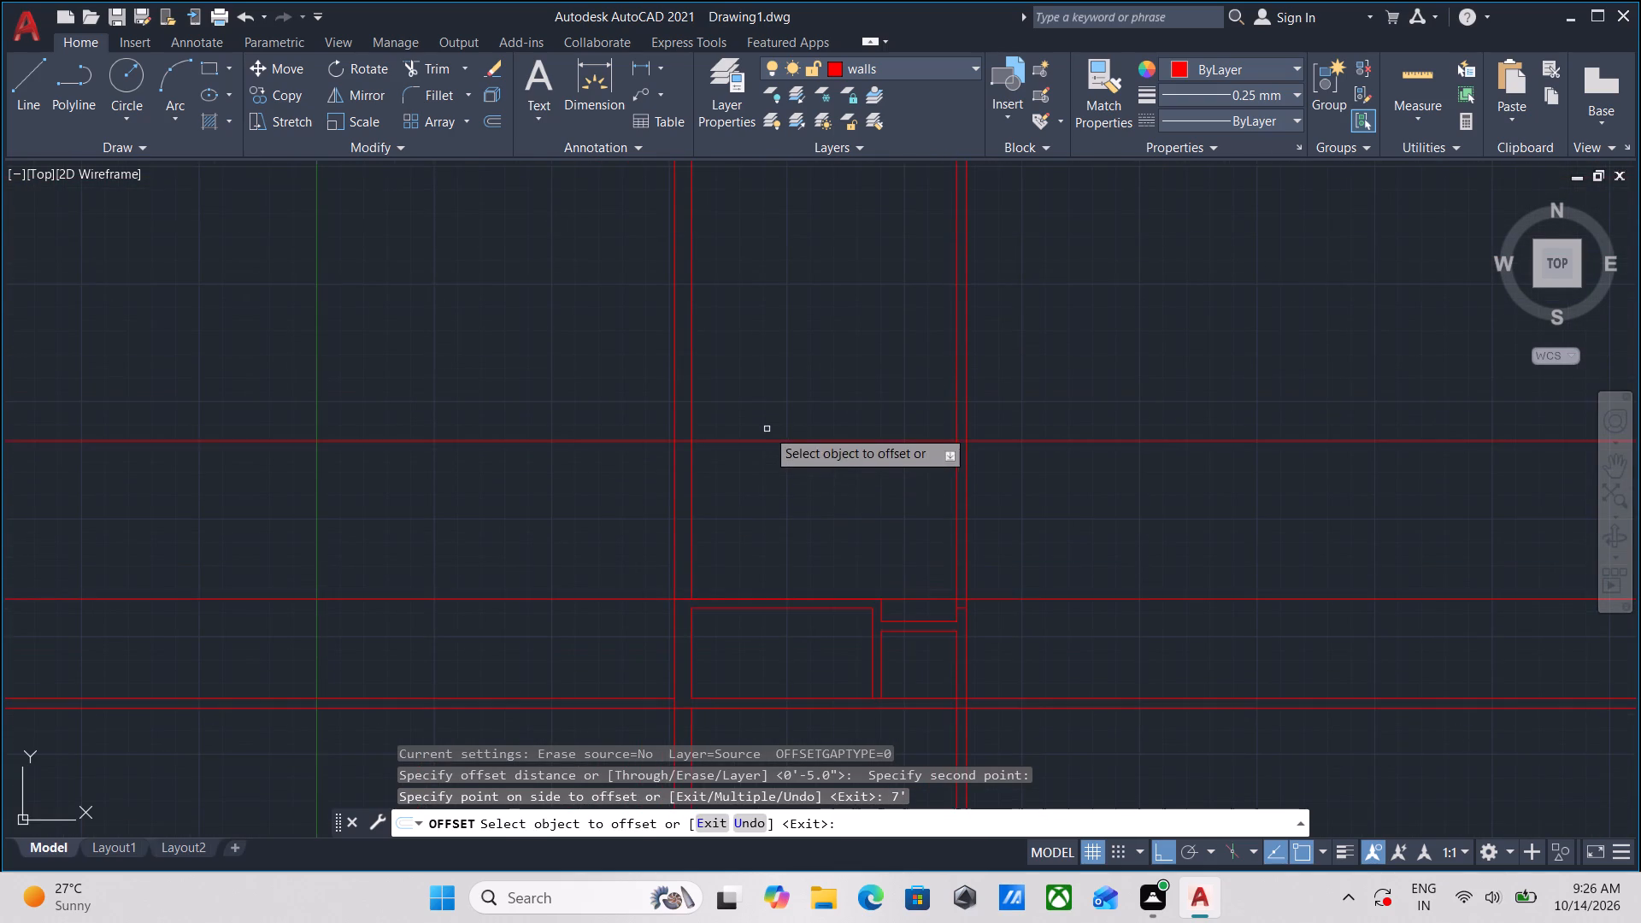
{"action": "scroll", "coordinate": [778, 438], "scroll_direction": "up", "scroll_amount": 3}
{"action": "middle_click_drag", "start_coordinate": [789, 473], "coordinate": [736, 539]}
{"action": "left_click", "coordinate": [786, 515]}
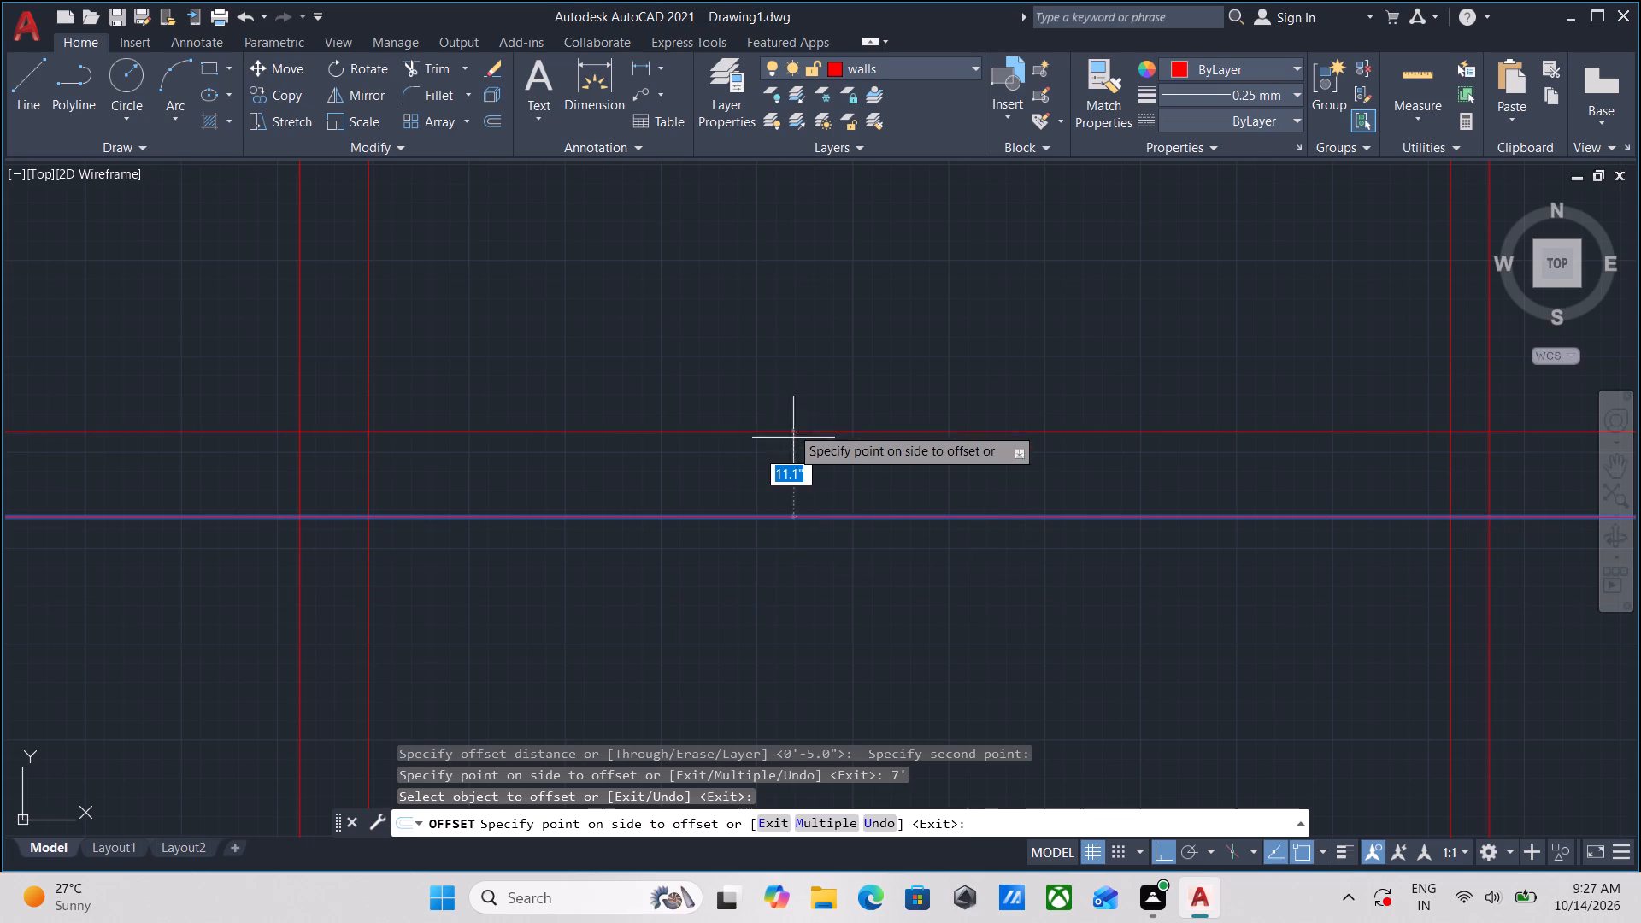
{"action": "key", "text": "9"}
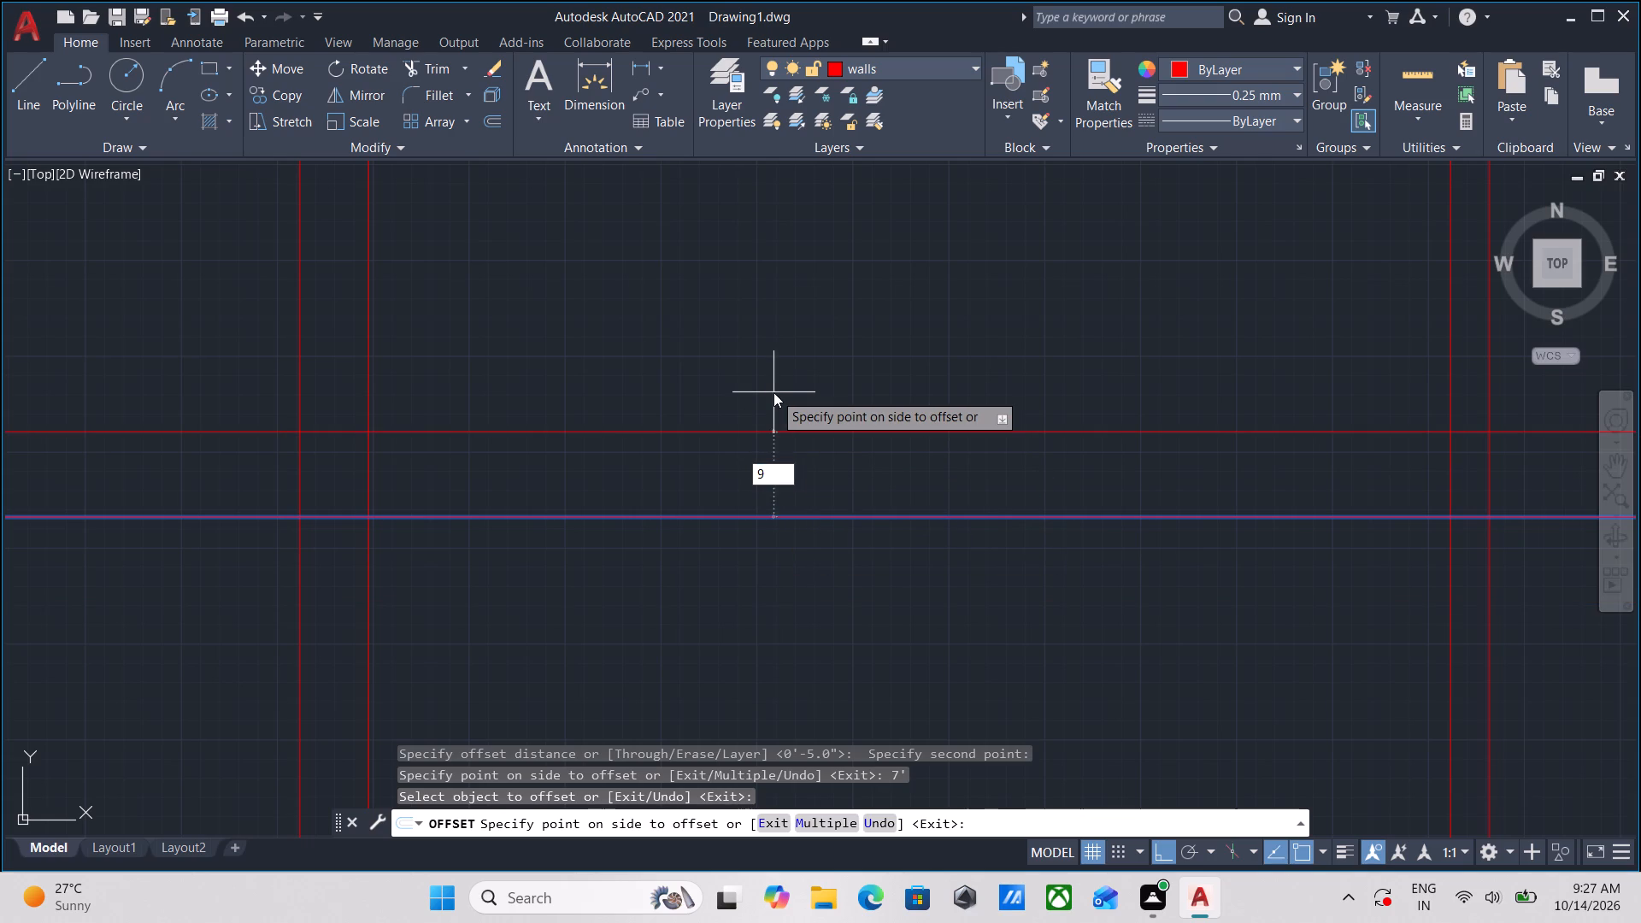
{"action": "key", "text": "Return"}
Offset the upper line of the new 9" horizontal wall 6' upward.
{"action": "scroll", "coordinate": [807, 431], "scroll_direction": "down", "scroll_amount": 2}
{"action": "middle_click_drag", "start_coordinate": [809, 434], "coordinate": [768, 508]}
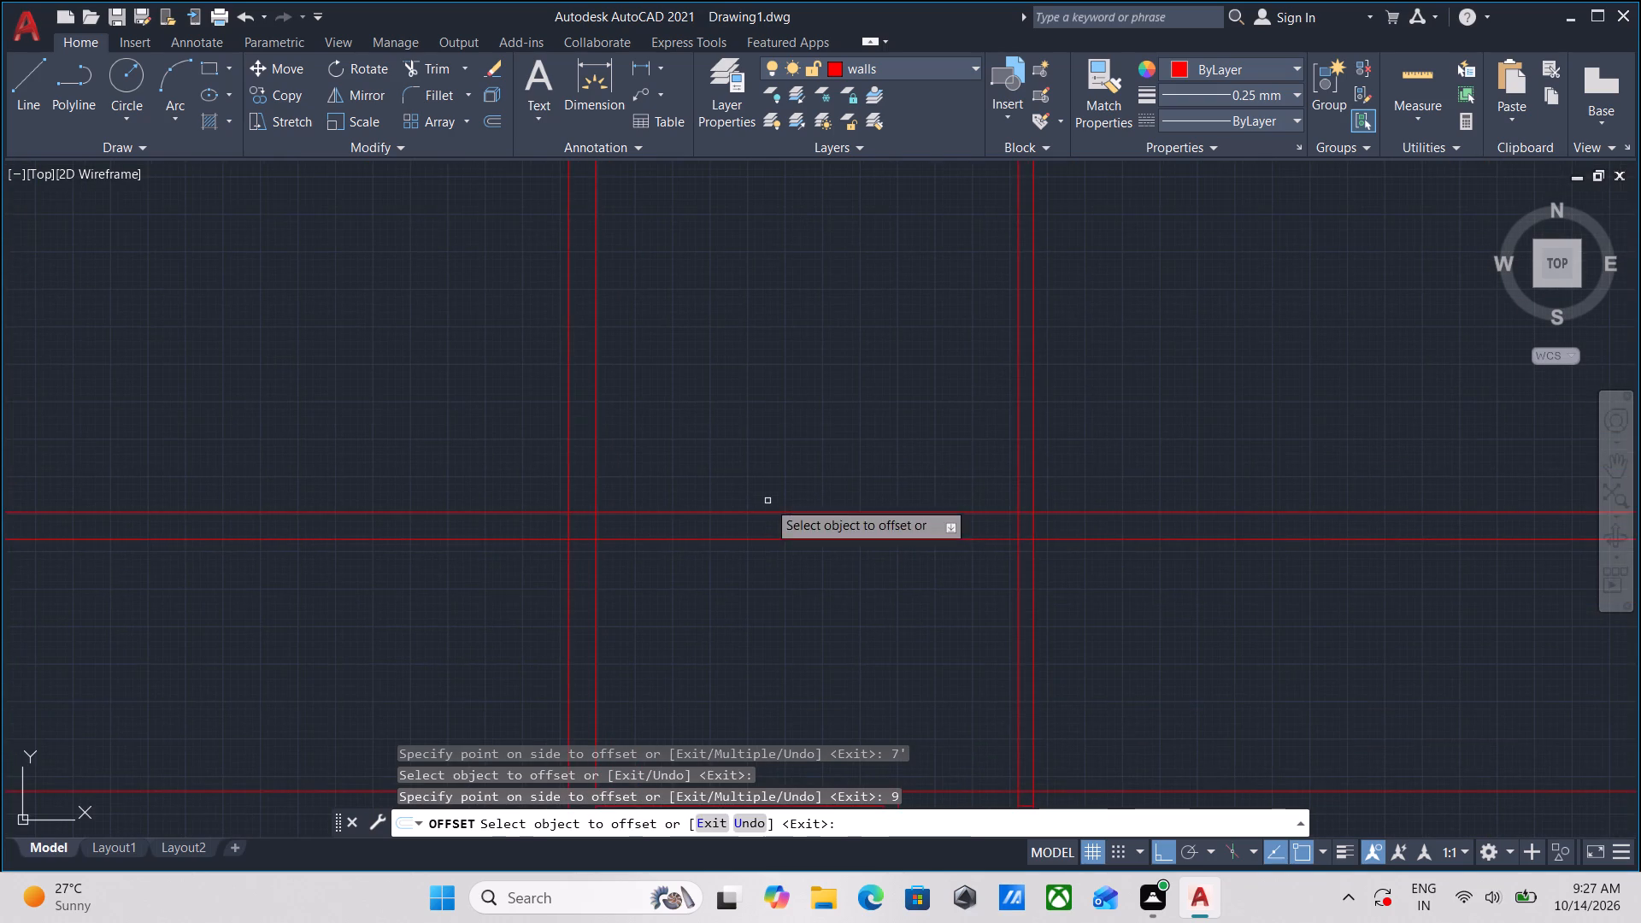
{"action": "middle_click_drag", "start_coordinate": [767, 500], "coordinate": [738, 360]}
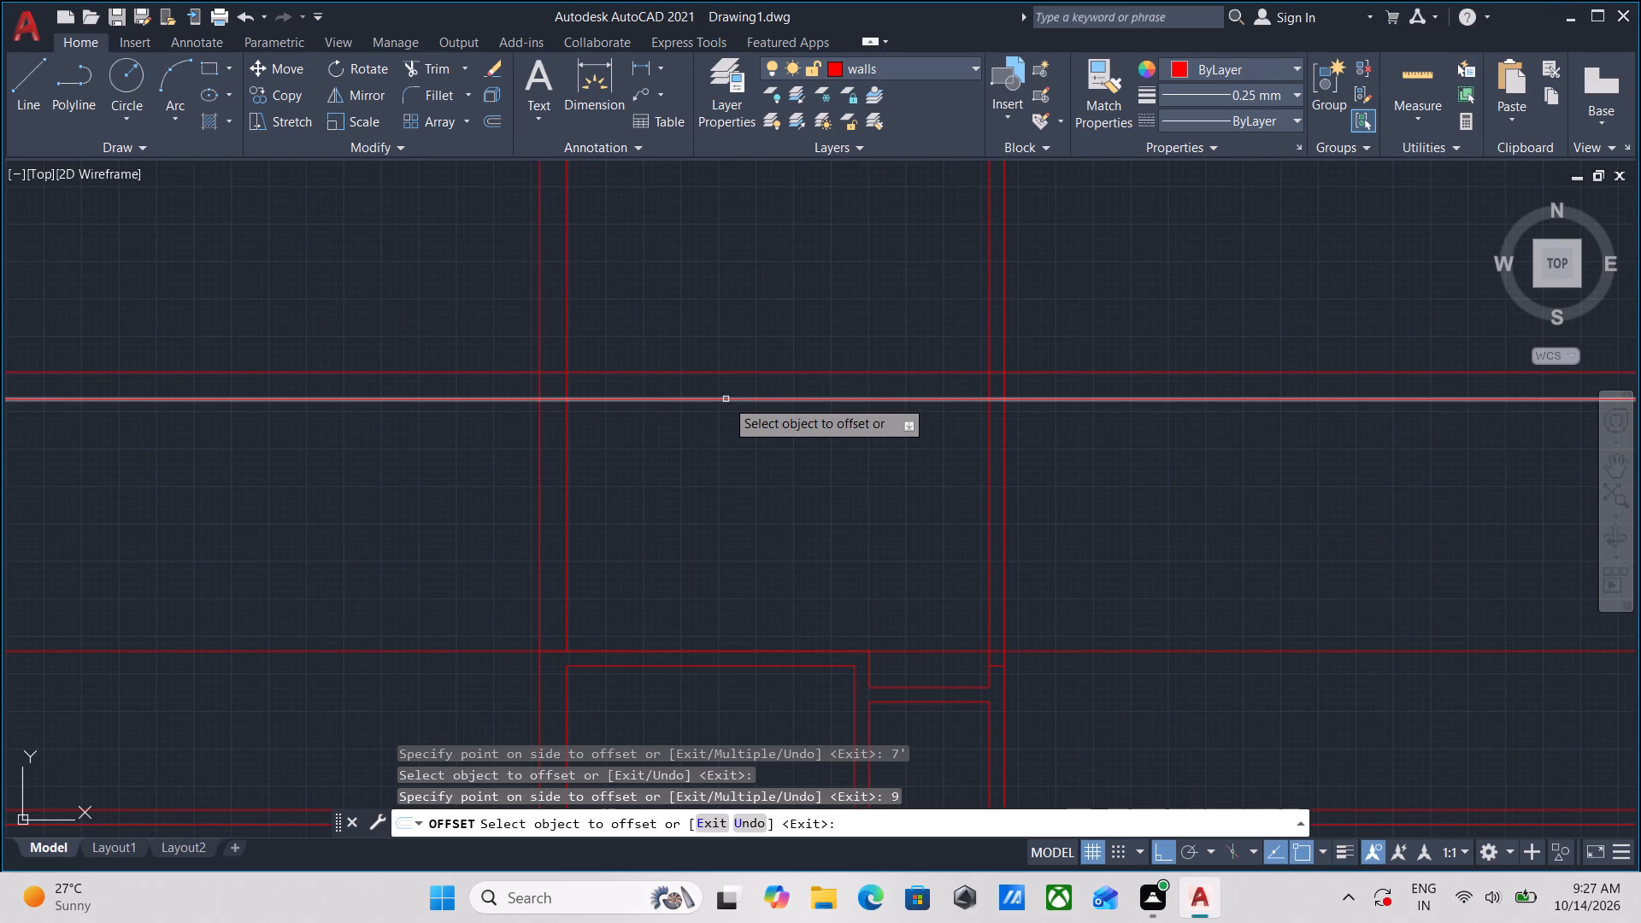
{"action": "scroll", "coordinate": [733, 403], "scroll_direction": "down", "scroll_amount": 2}
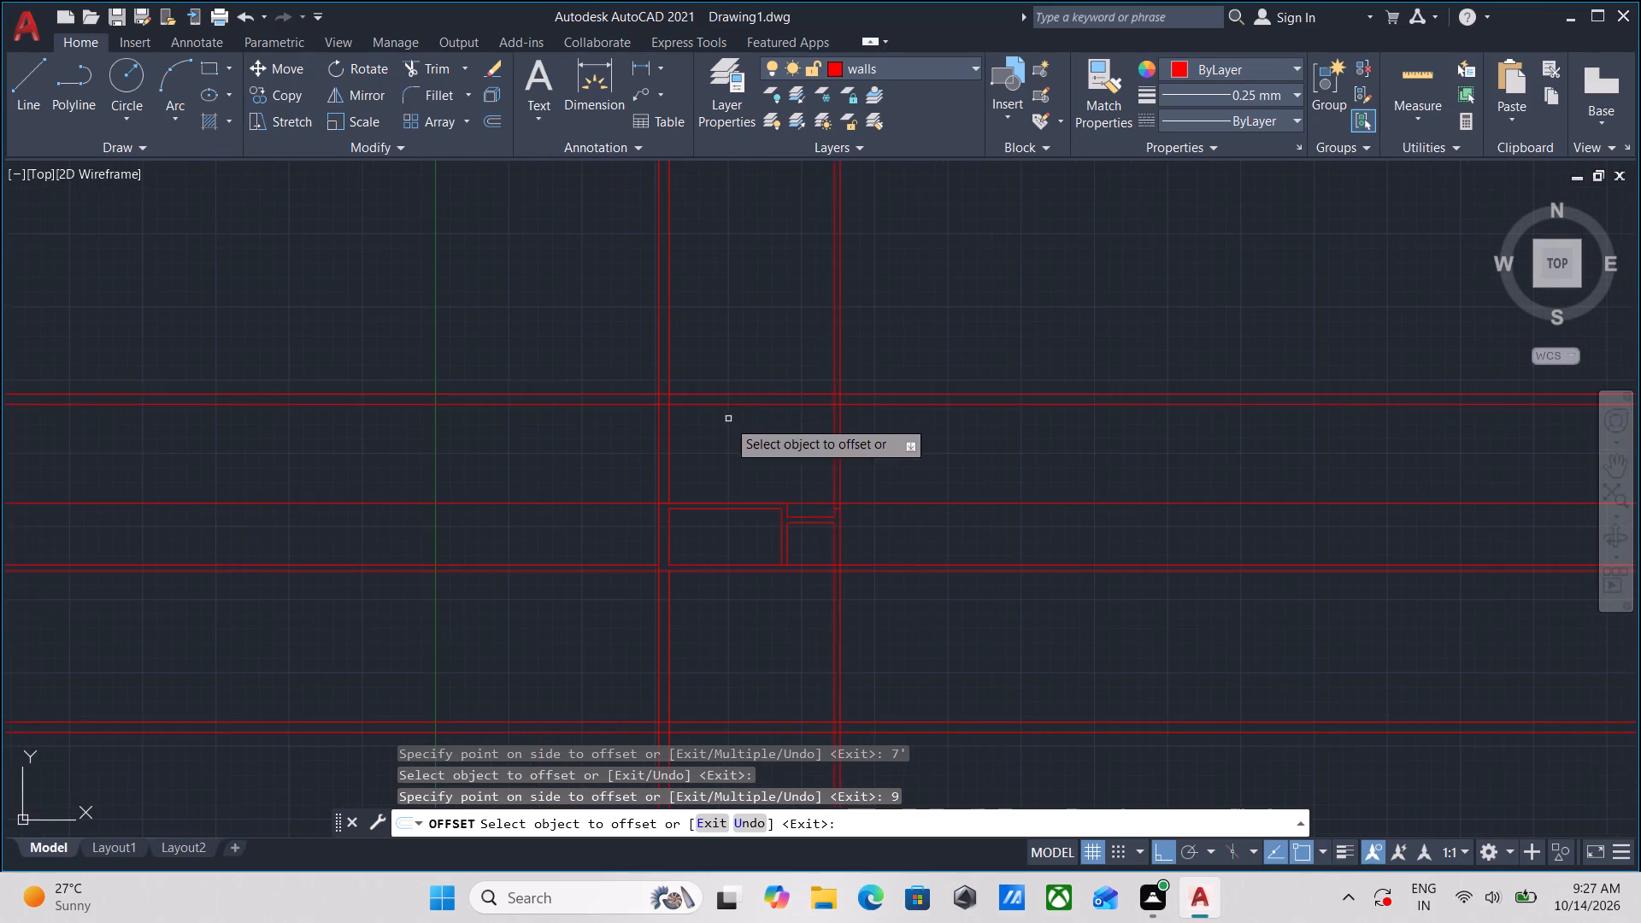
{"action": "scroll", "coordinate": [717, 421], "scroll_direction": "up", "scroll_amount": 1}
{"action": "middle_click_drag", "start_coordinate": [717, 420], "coordinate": [679, 502]}
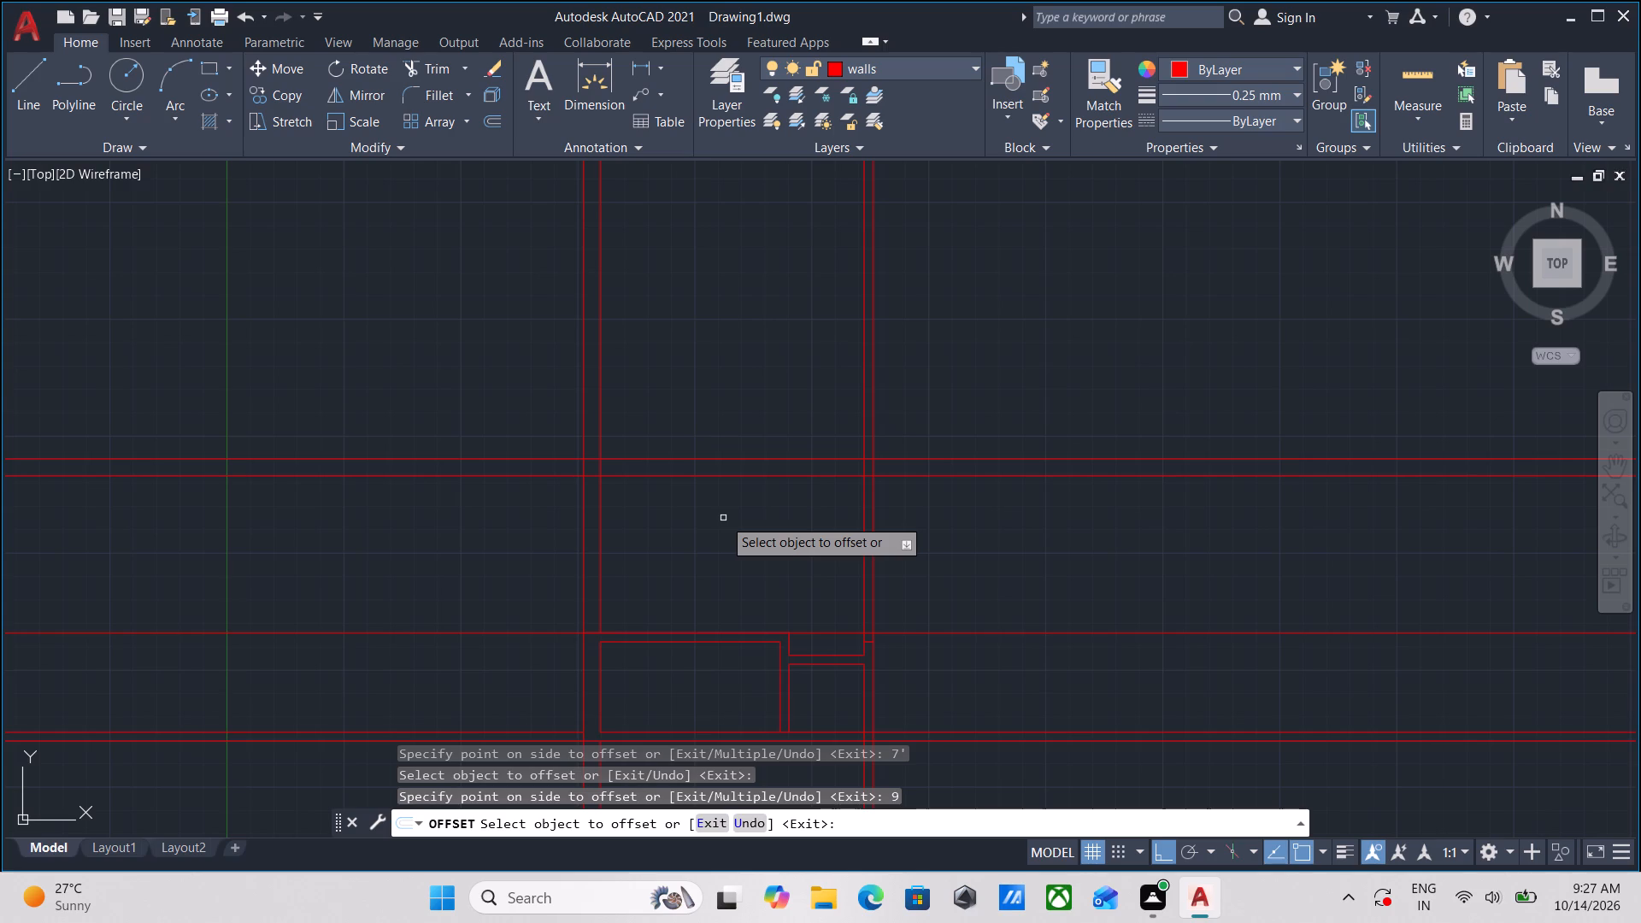
{"action": "middle_click_drag", "start_coordinate": [723, 518], "coordinate": [722, 588]}
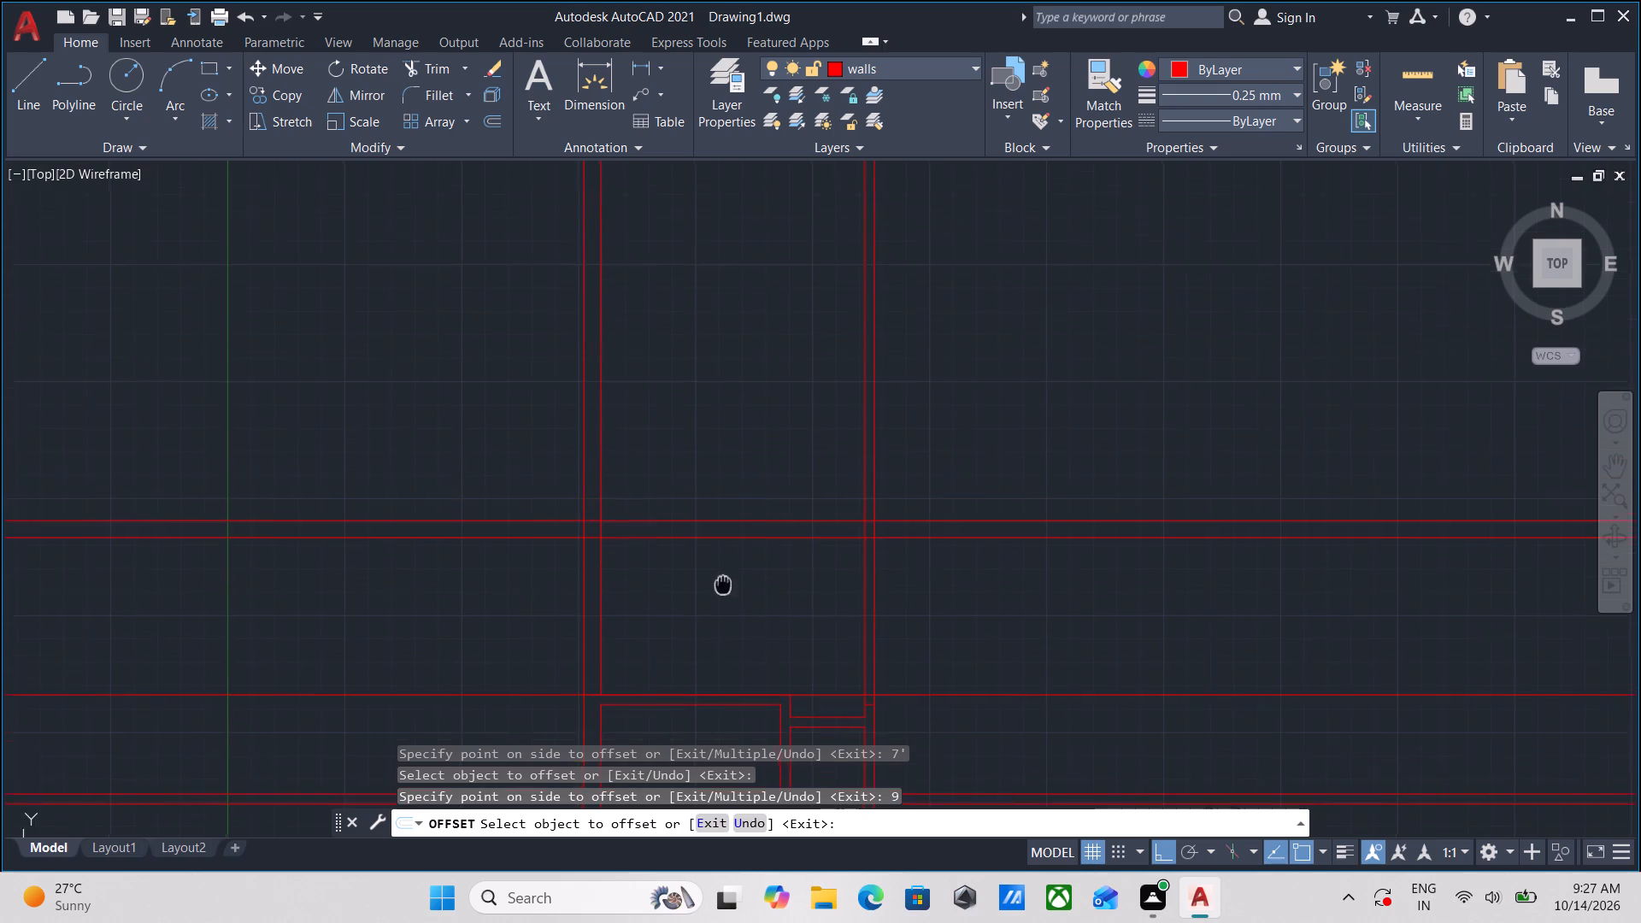
{"action": "middle_click_drag", "start_coordinate": [722, 588], "coordinate": [721, 592]}
{"action": "left_click", "coordinate": [731, 530]}
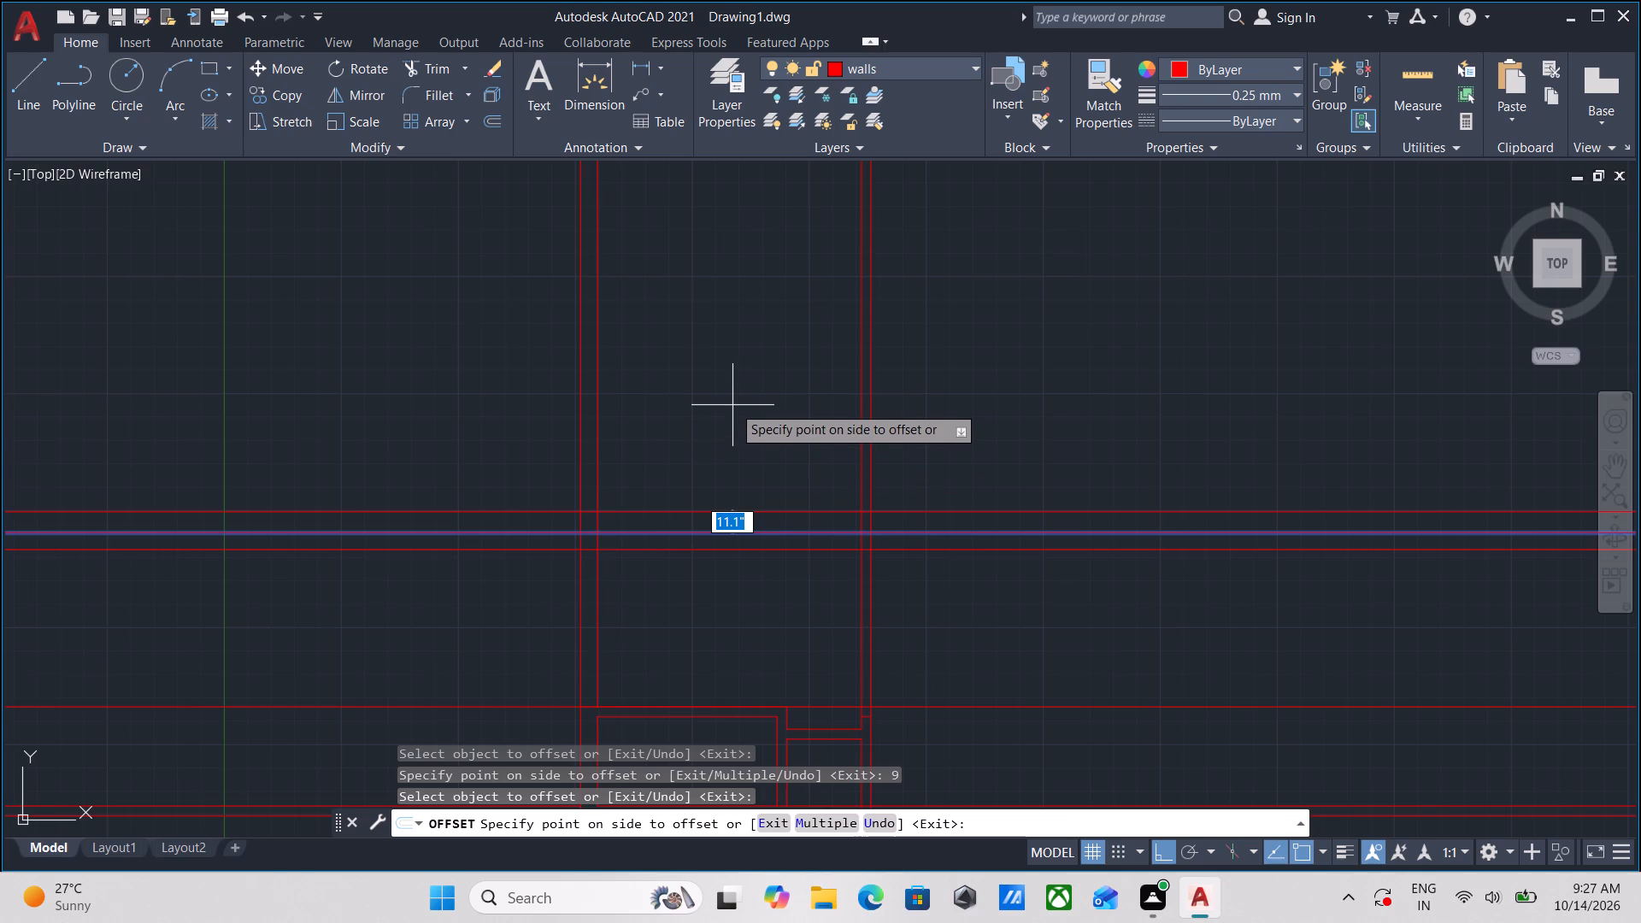
{"action": "type", "text": "6'"}
{"action": "key", "text": "Return"}
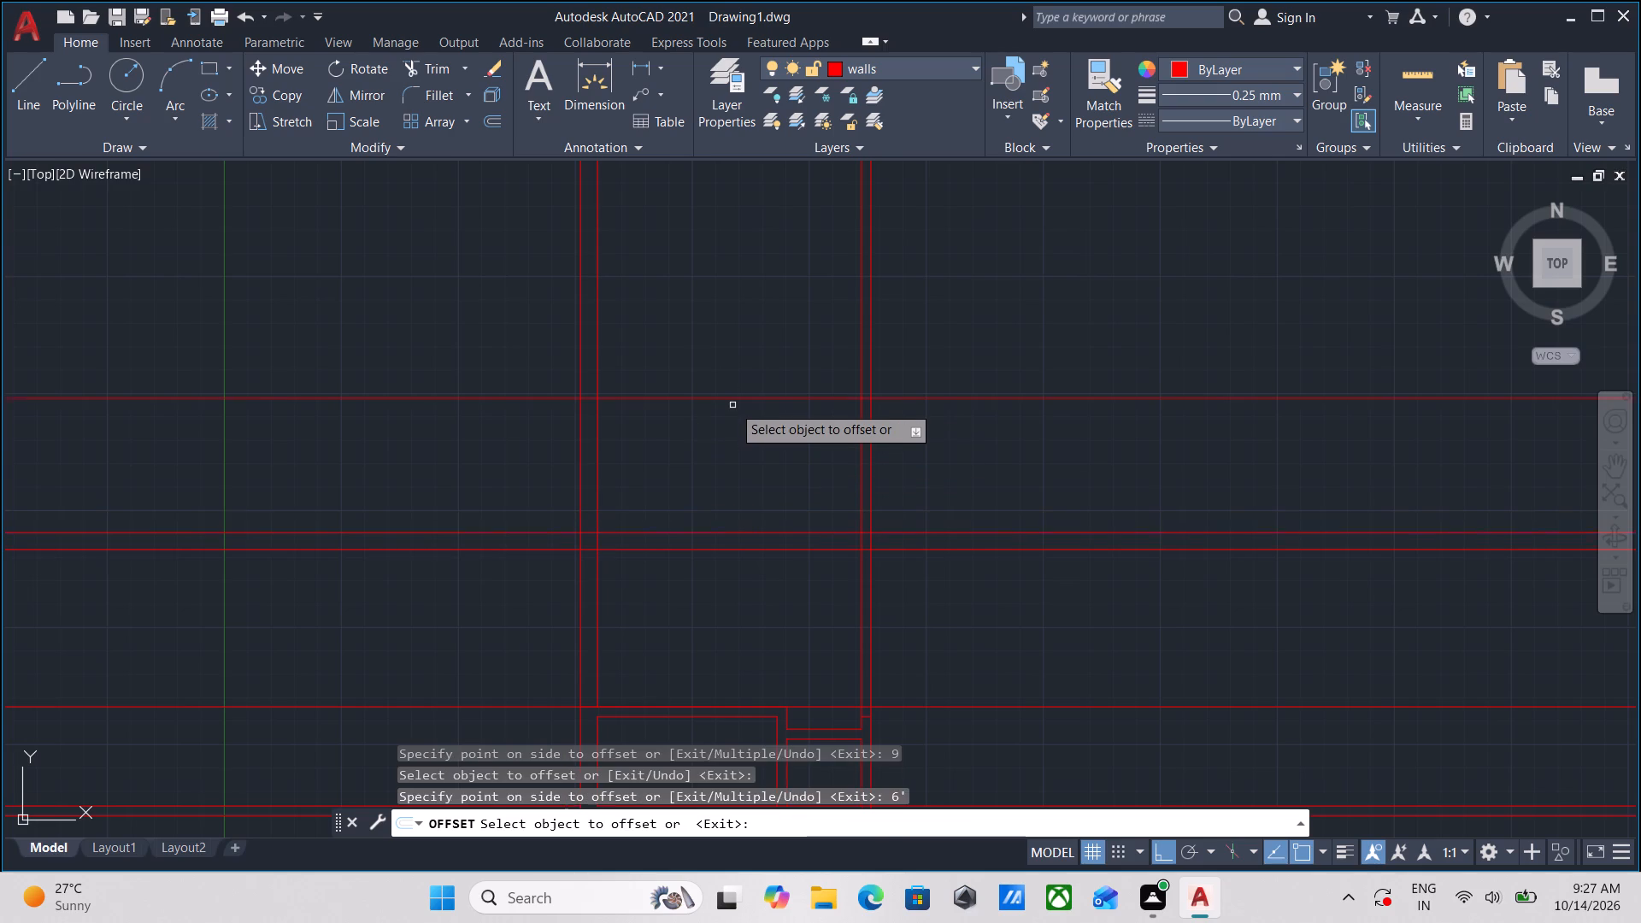
{"action": "scroll", "coordinate": [732, 405], "scroll_direction": "up", "scroll_amount": 2}
{"action": "middle_click", "coordinate": [732, 405]}
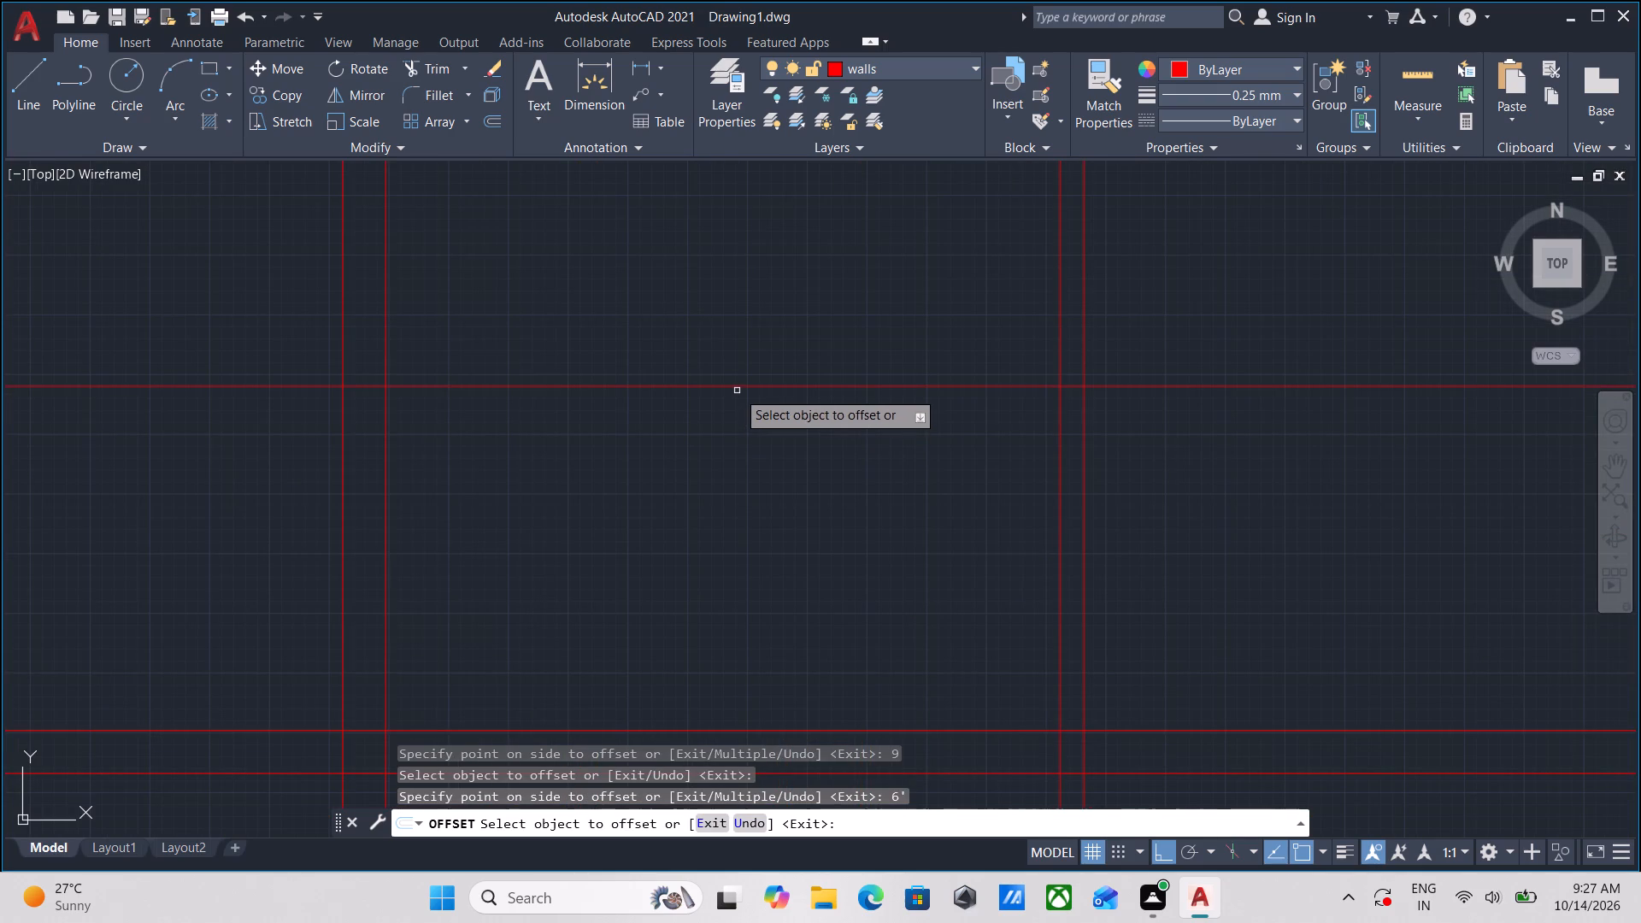
Offset the topmost horizontal construction line 9" upward to form a wall thickness.
{"action": "left_click", "coordinate": [738, 385]}
{"action": "key", "text": "9"}
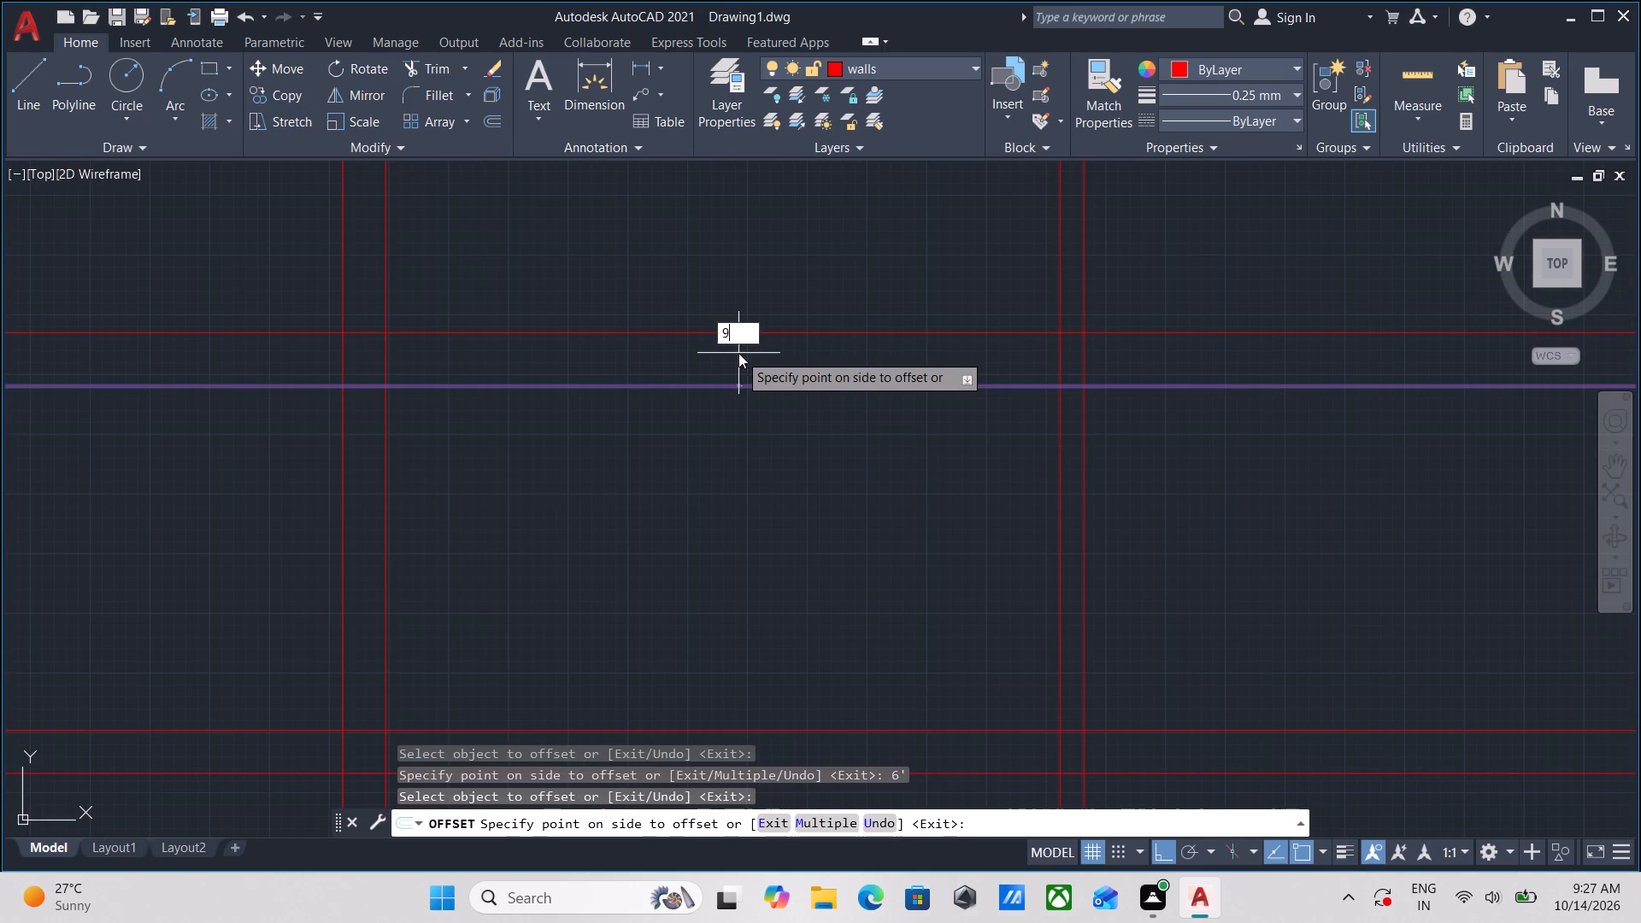
{"action": "key", "text": "Return"}
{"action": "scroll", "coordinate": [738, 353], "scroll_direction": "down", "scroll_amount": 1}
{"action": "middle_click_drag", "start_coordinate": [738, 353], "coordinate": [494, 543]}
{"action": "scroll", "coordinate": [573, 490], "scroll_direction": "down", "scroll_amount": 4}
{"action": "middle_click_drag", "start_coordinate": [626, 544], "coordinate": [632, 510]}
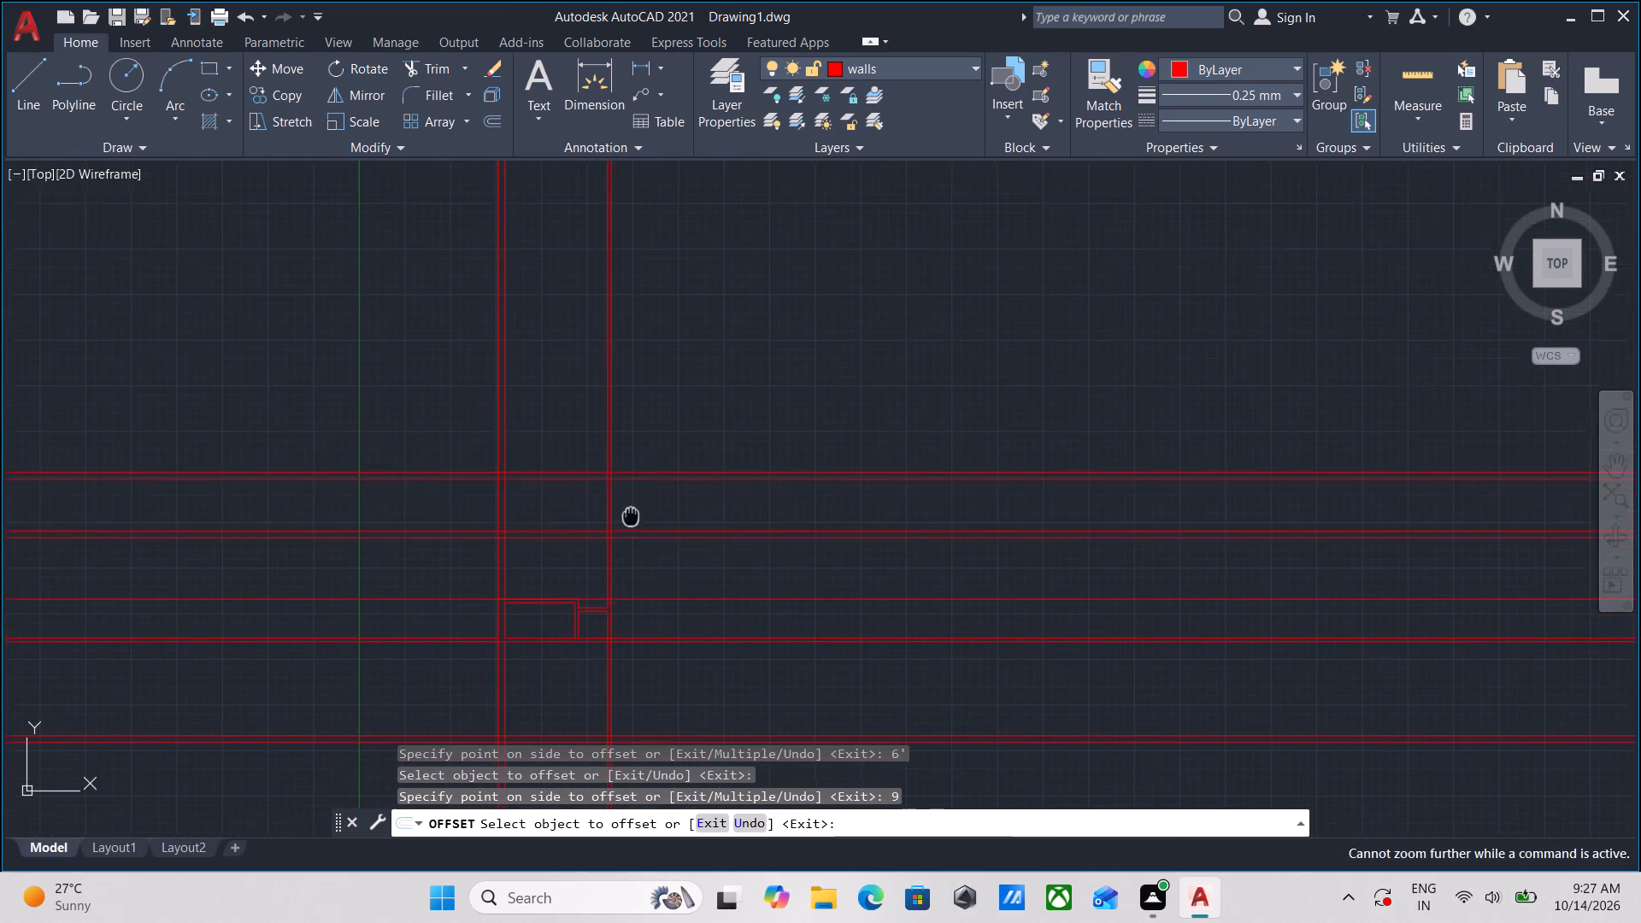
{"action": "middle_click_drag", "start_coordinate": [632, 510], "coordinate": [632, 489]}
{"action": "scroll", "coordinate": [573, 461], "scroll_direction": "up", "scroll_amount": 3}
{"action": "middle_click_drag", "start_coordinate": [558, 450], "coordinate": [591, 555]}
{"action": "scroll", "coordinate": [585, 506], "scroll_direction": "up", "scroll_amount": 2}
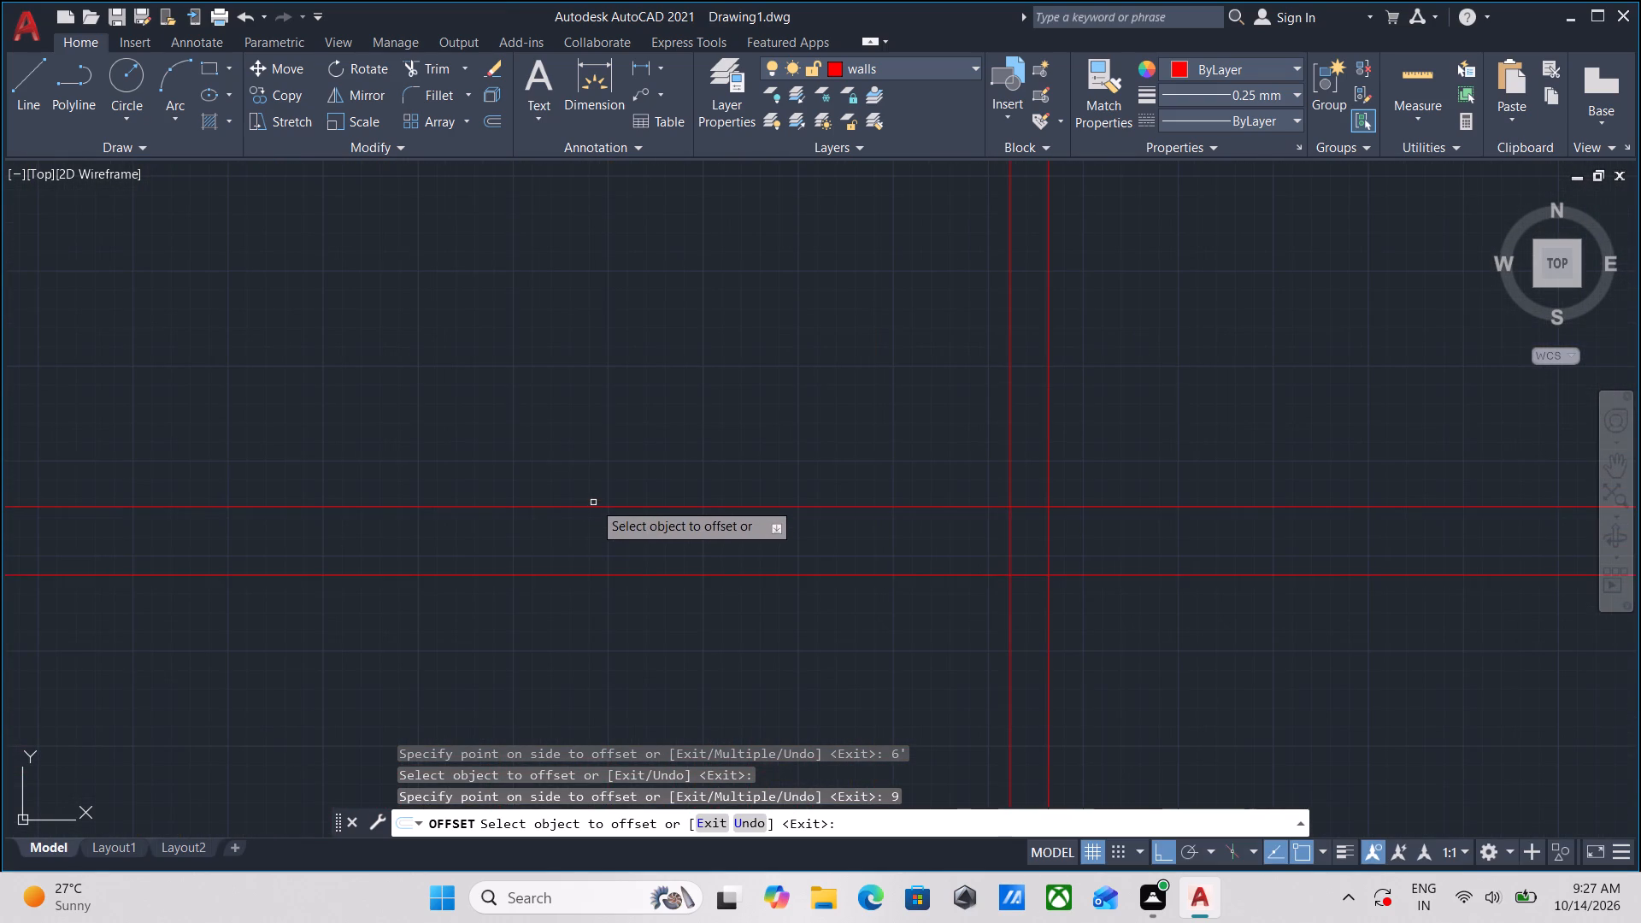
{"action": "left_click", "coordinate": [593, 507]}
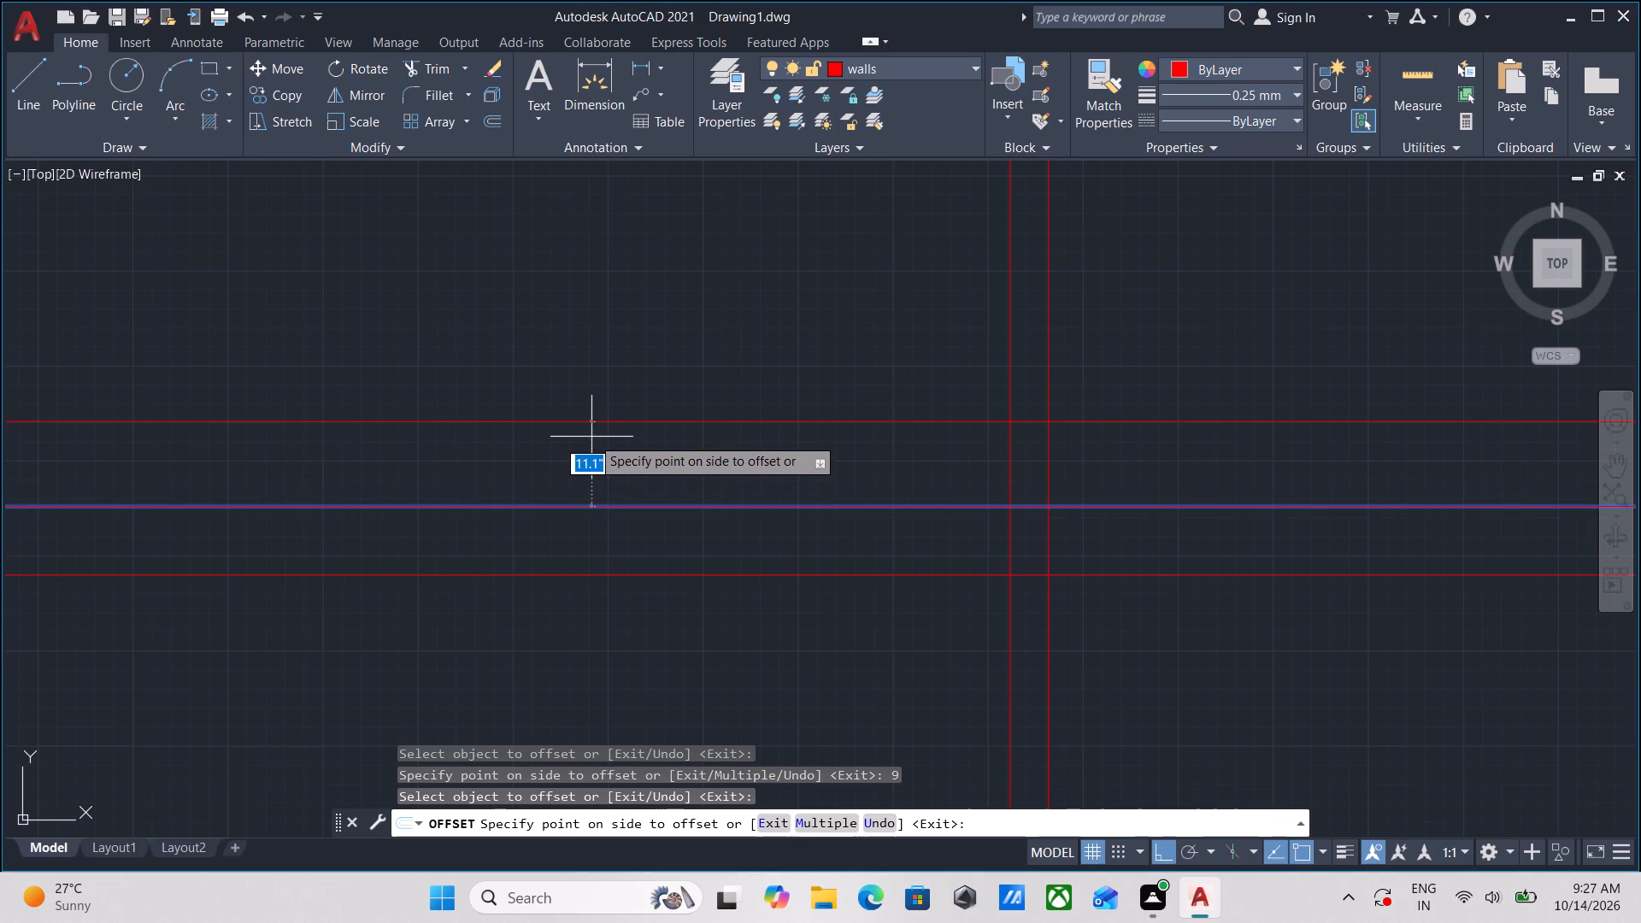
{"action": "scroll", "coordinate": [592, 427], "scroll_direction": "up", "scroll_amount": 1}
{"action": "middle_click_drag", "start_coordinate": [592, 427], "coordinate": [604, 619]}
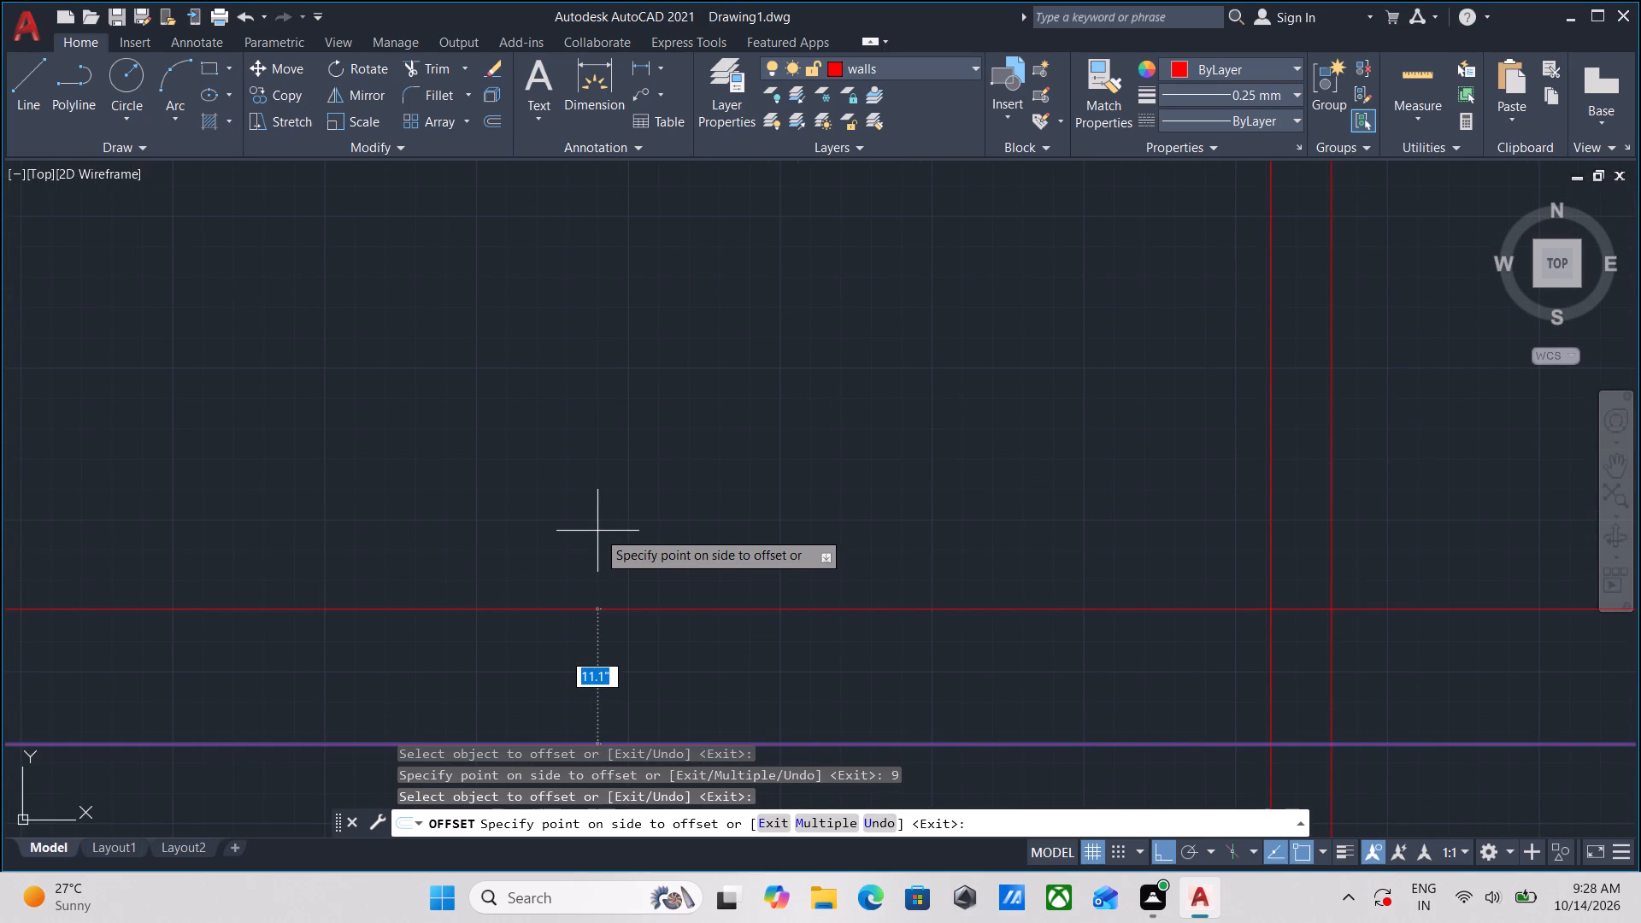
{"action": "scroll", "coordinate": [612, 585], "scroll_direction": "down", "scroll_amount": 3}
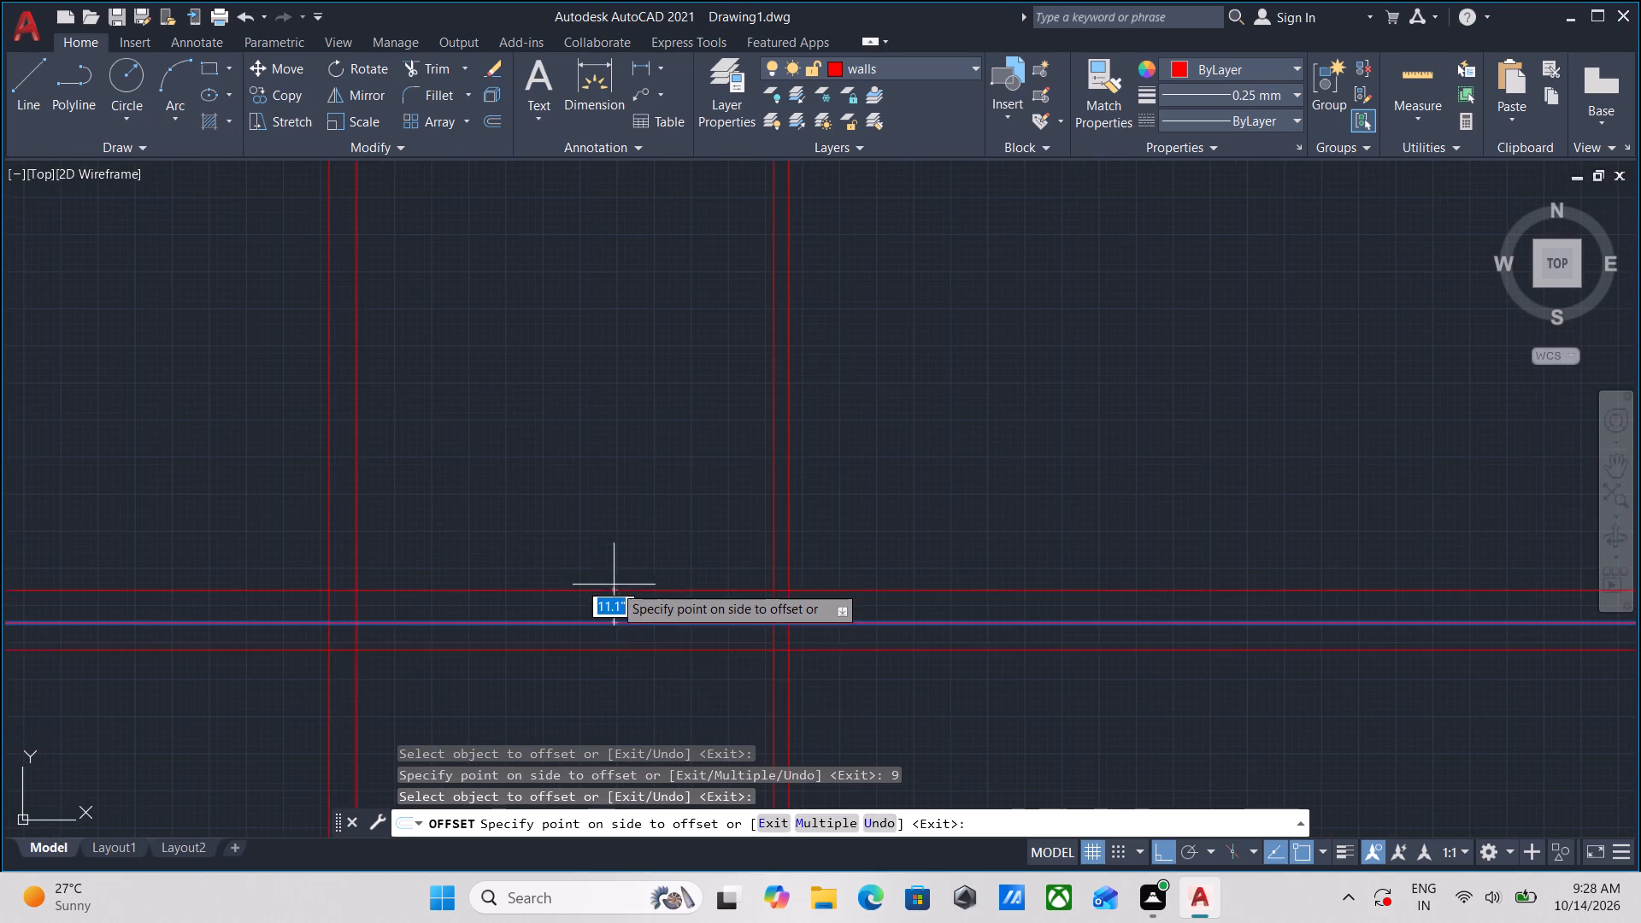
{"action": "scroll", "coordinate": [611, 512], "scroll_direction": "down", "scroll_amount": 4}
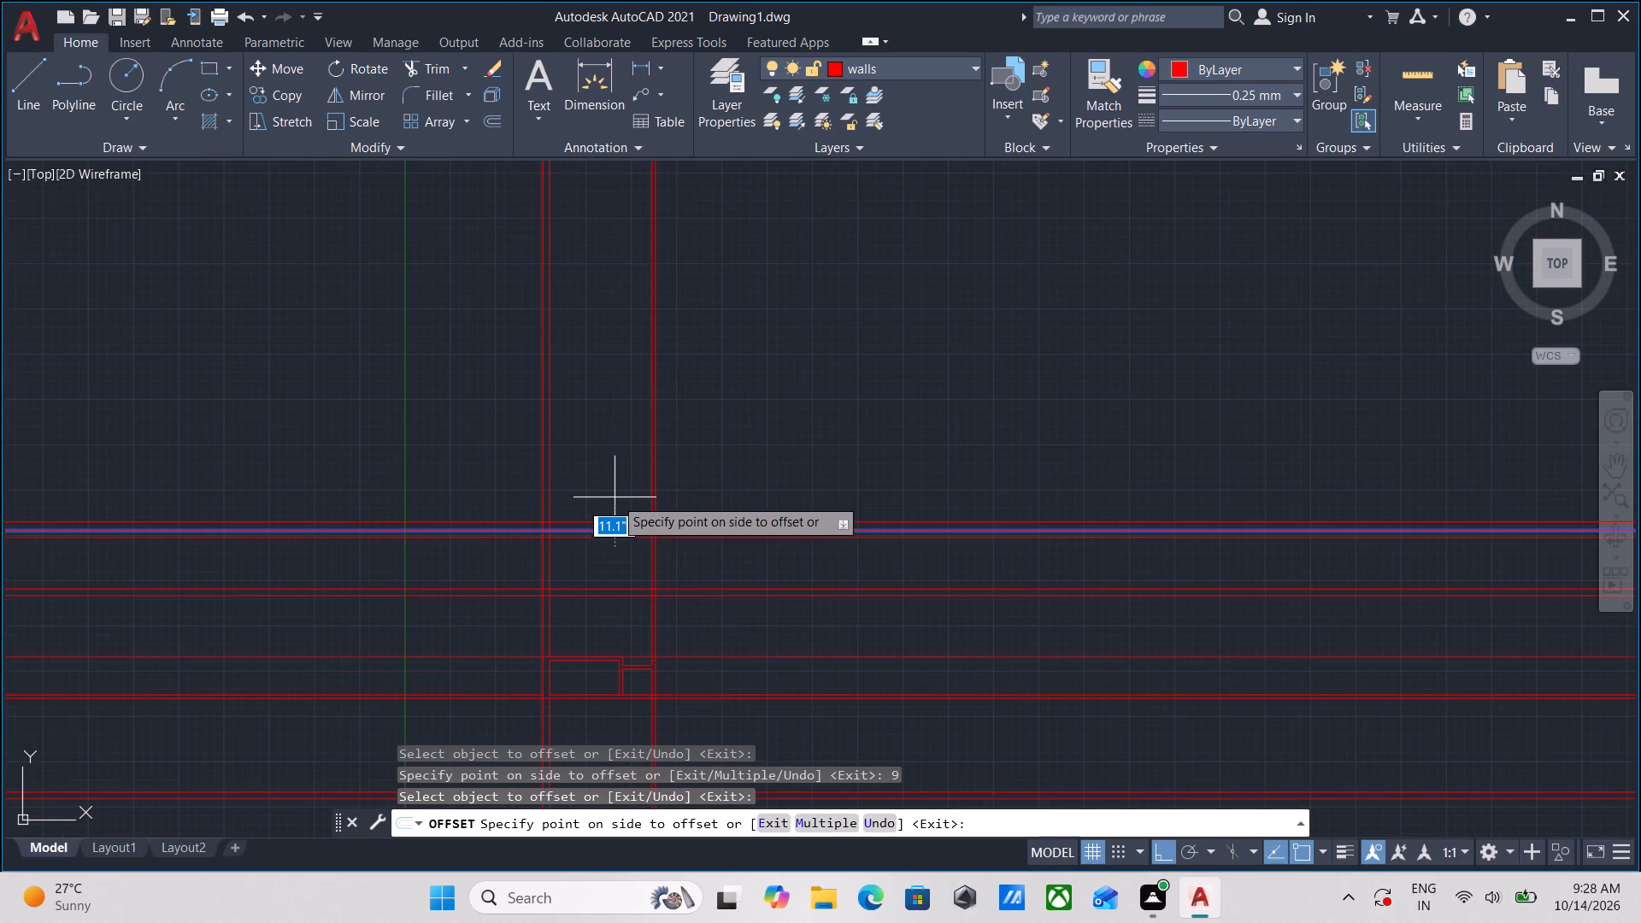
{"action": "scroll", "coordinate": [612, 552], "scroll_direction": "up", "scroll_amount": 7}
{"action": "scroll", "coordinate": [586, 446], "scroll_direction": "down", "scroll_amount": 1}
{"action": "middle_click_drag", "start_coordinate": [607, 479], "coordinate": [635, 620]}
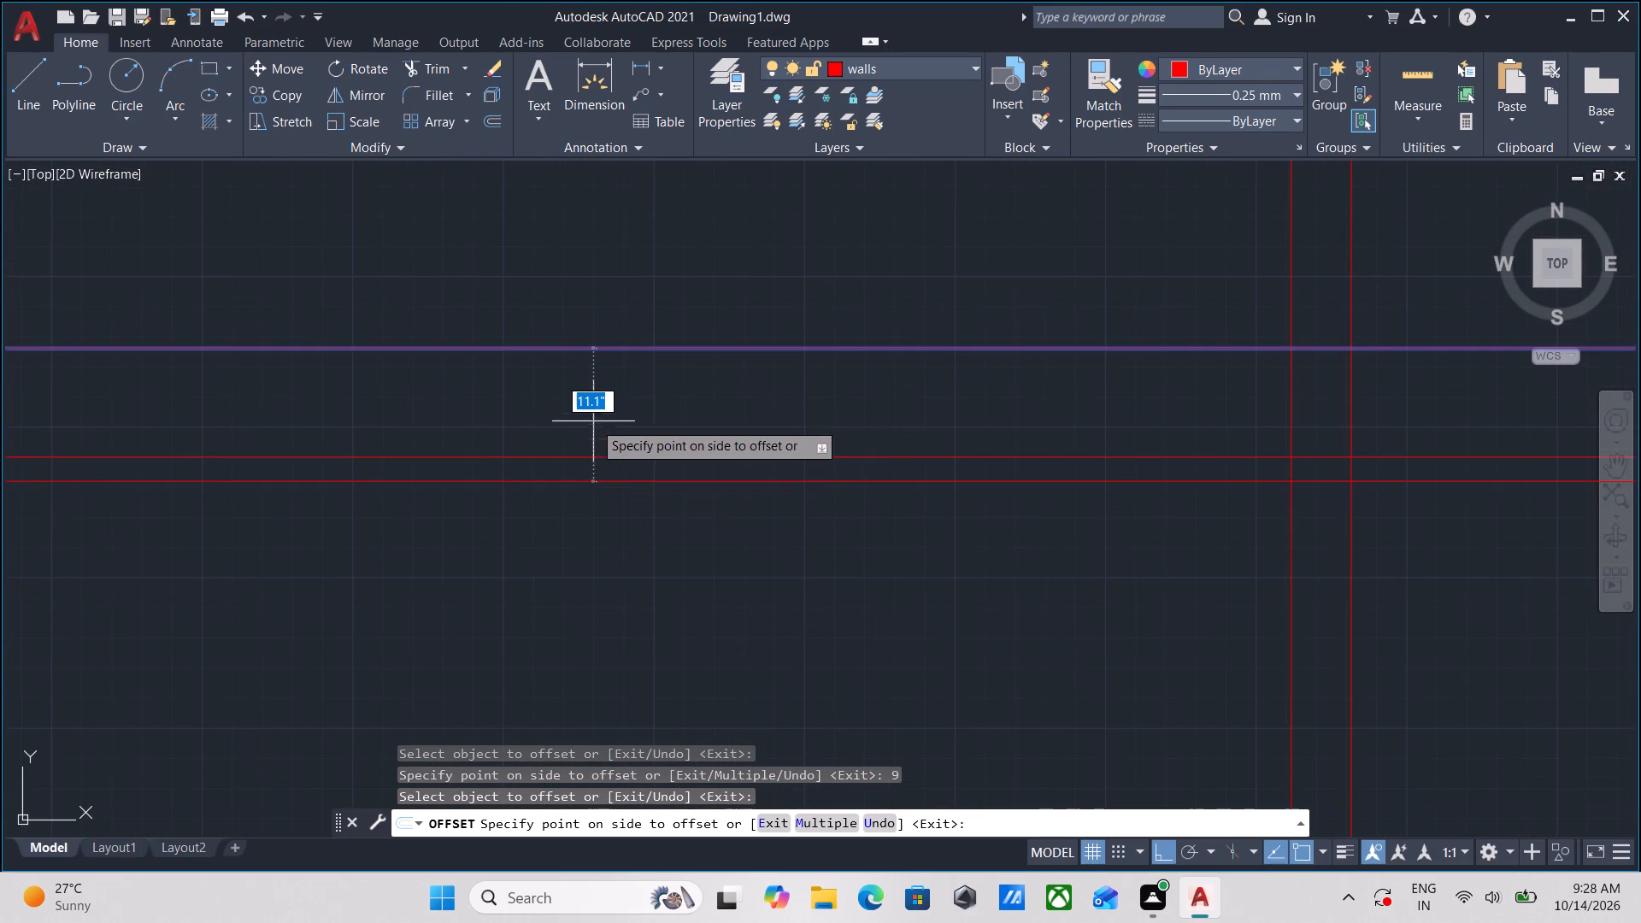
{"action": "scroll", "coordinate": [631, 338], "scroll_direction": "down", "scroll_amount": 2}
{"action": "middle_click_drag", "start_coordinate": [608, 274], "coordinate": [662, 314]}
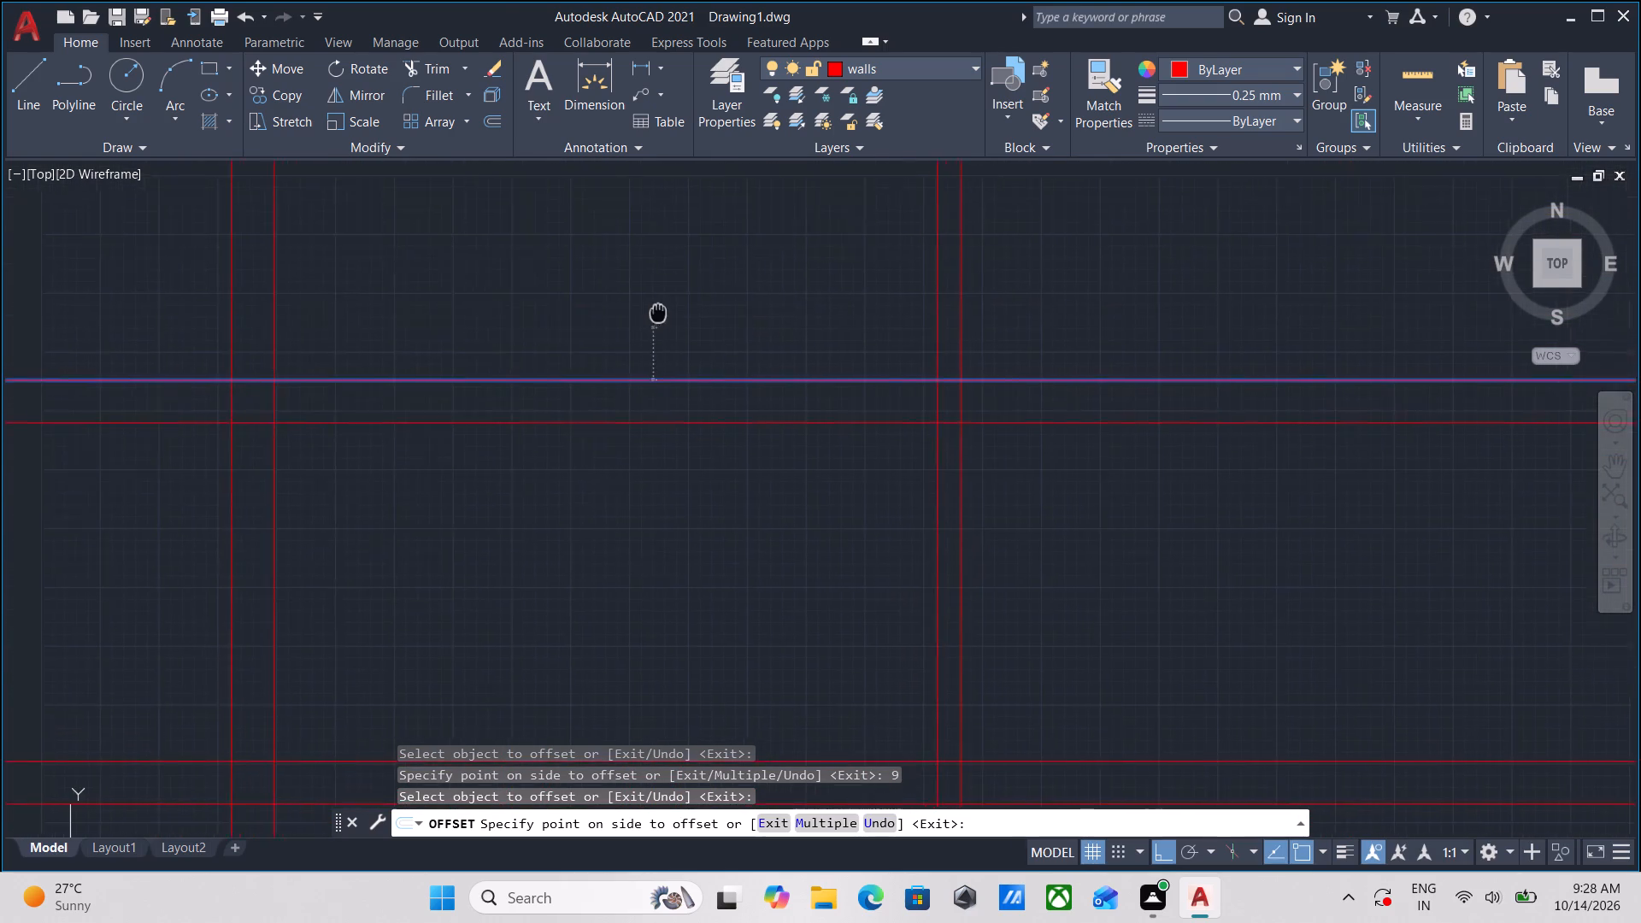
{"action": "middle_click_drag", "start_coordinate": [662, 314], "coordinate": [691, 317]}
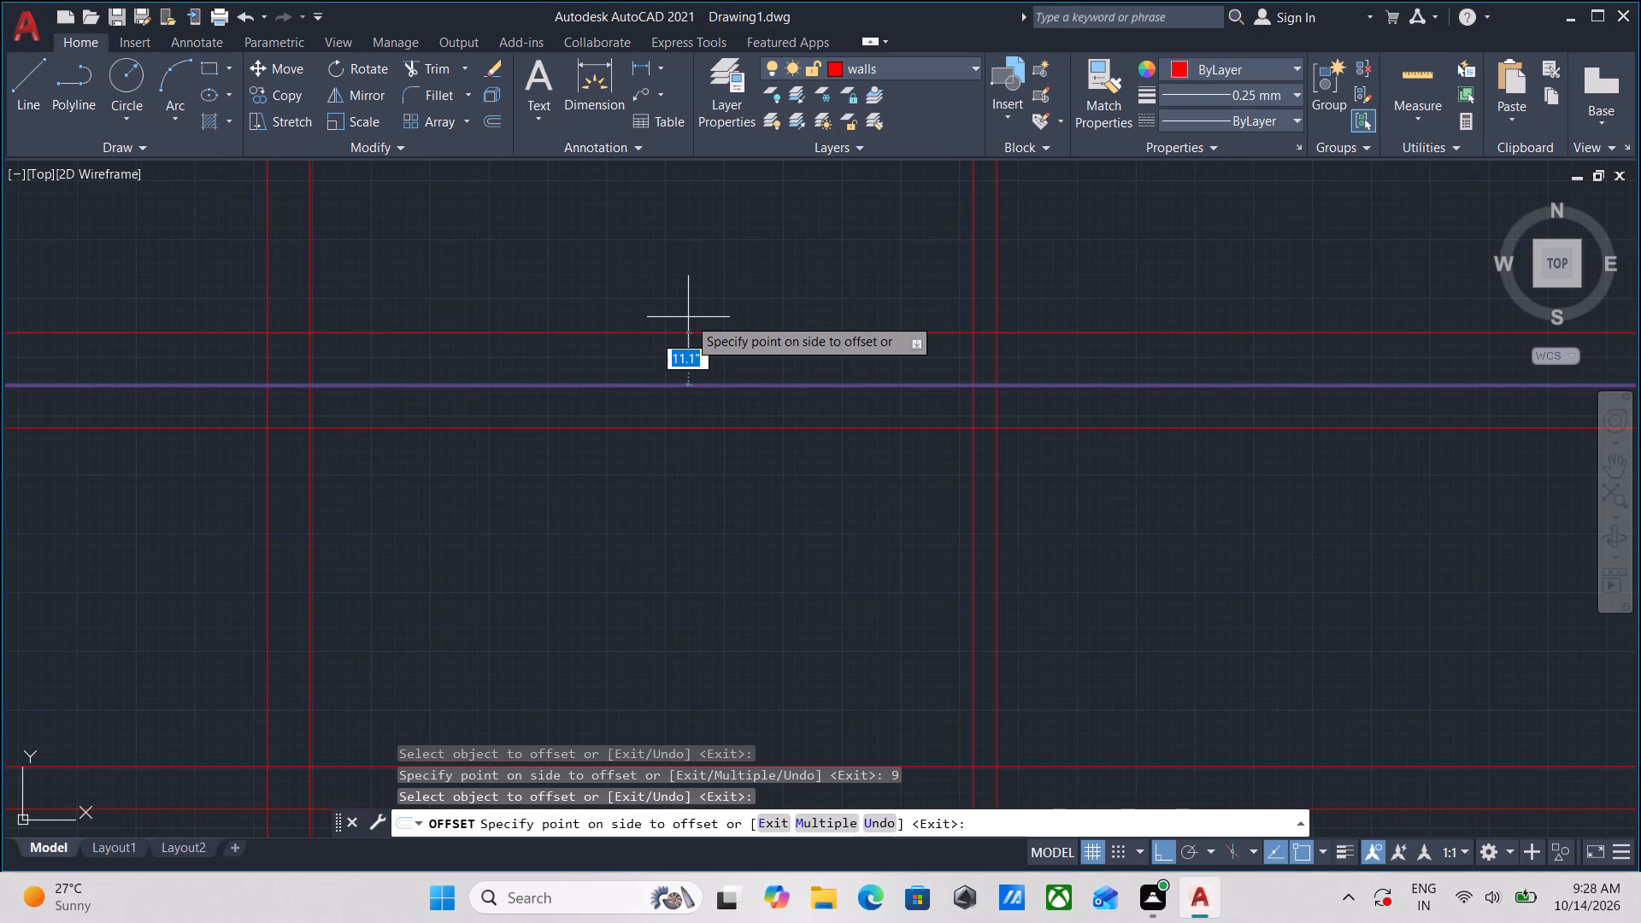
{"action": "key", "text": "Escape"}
Offset the upper line of the topmost 9" horizontal wall 10'9" upward.
{"action": "middle_click_drag", "start_coordinate": [665, 399], "coordinate": [659, 427]}
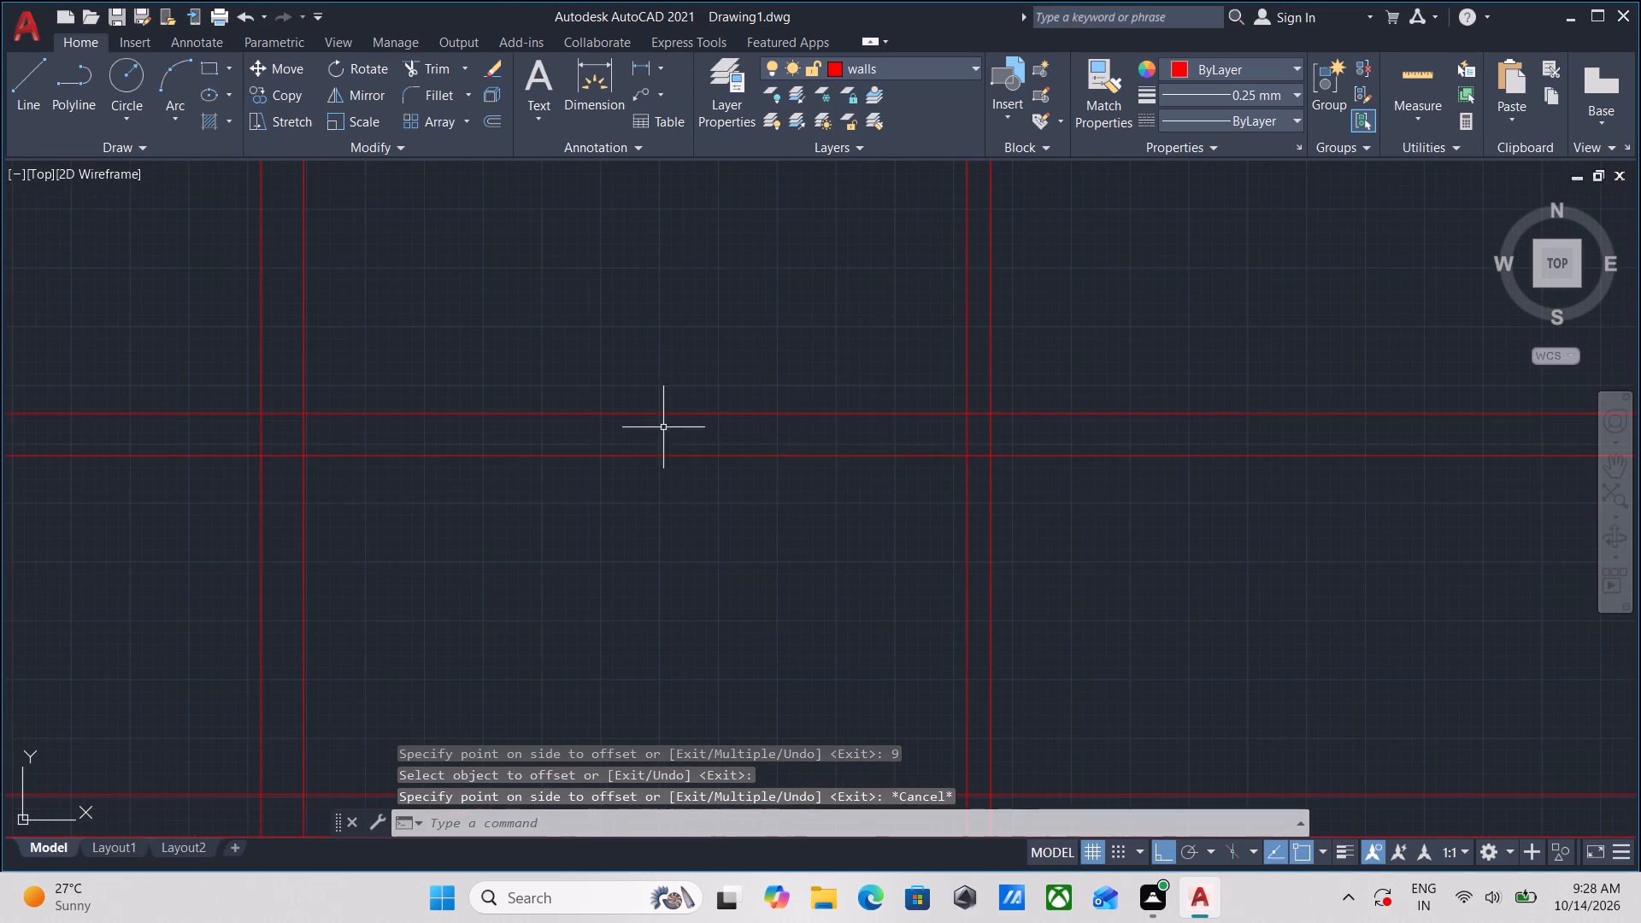
{"action": "left_click", "coordinate": [664, 426]}
{"action": "left_click", "coordinate": [583, 348]}
{"action": "key", "text": "o"}
{"action": "key", "text": "Return"}
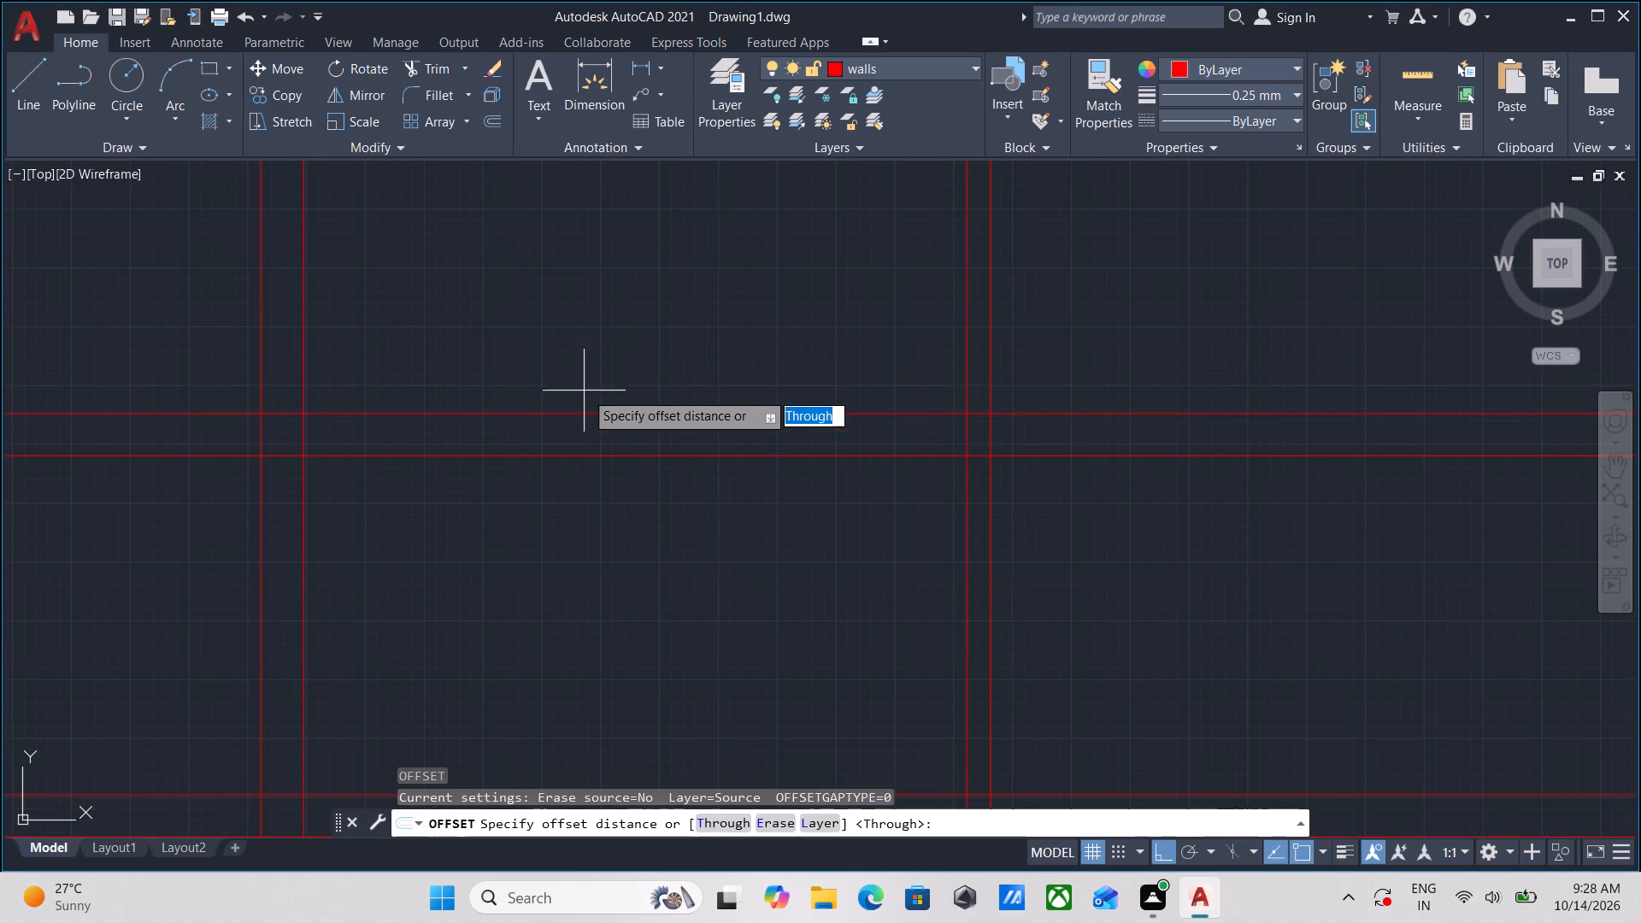
{"action": "left_click", "coordinate": [609, 420]}
{"action": "left_click", "coordinate": [564, 193]}
{"action": "middle_click_drag", "start_coordinate": [602, 273], "coordinate": [612, 337]}
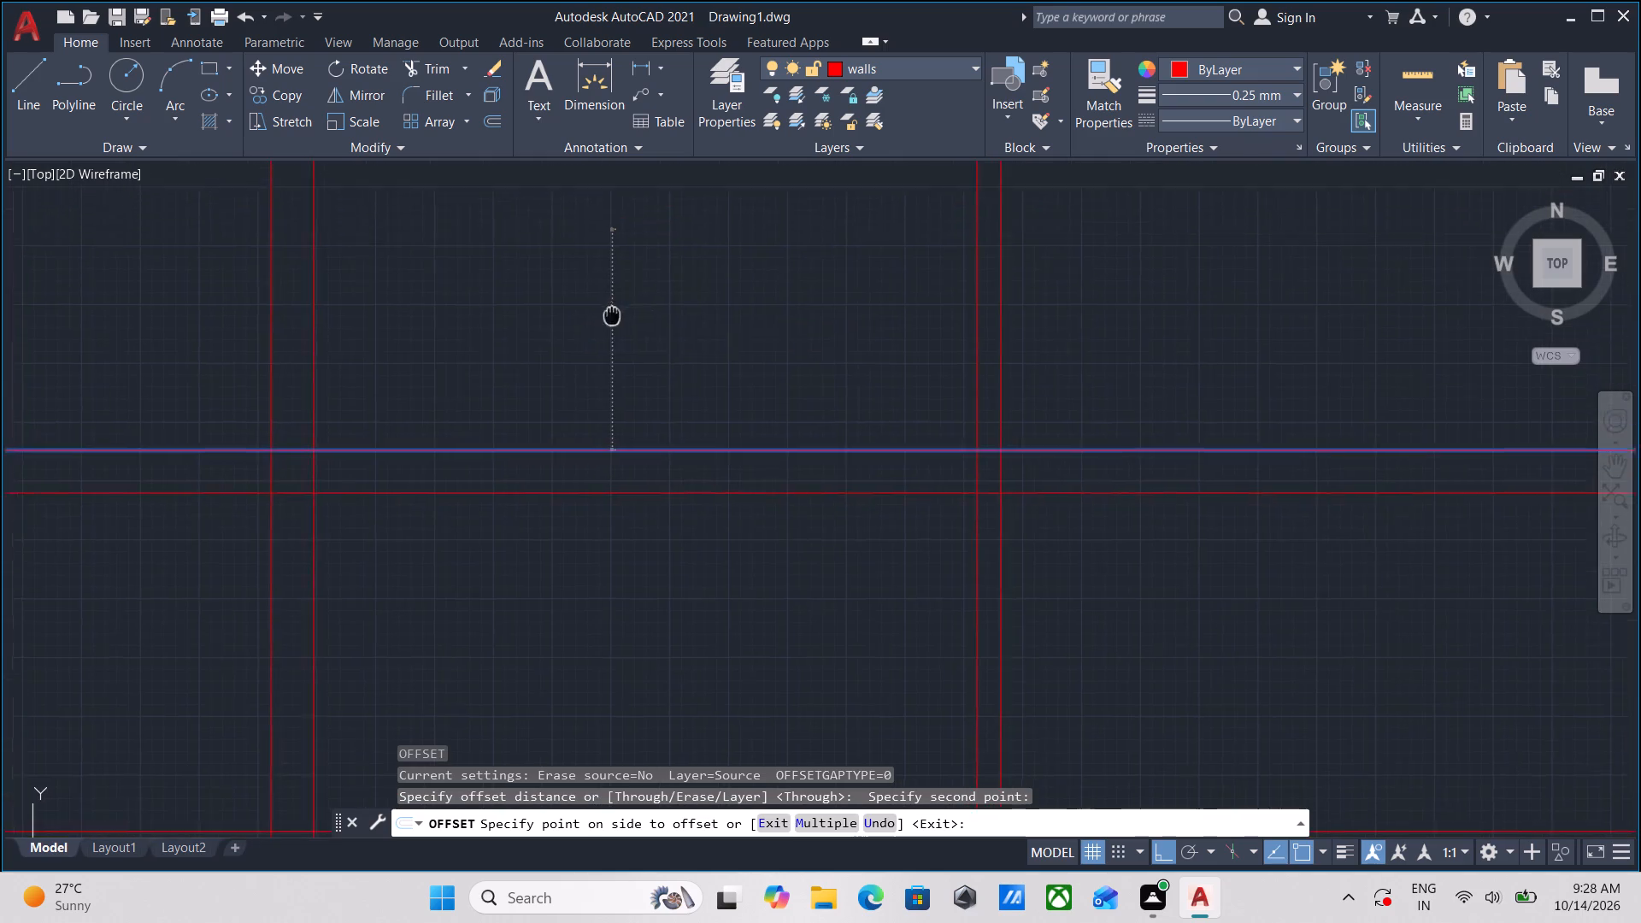
{"action": "middle_click_drag", "start_coordinate": [612, 337], "coordinate": [600, 581]}
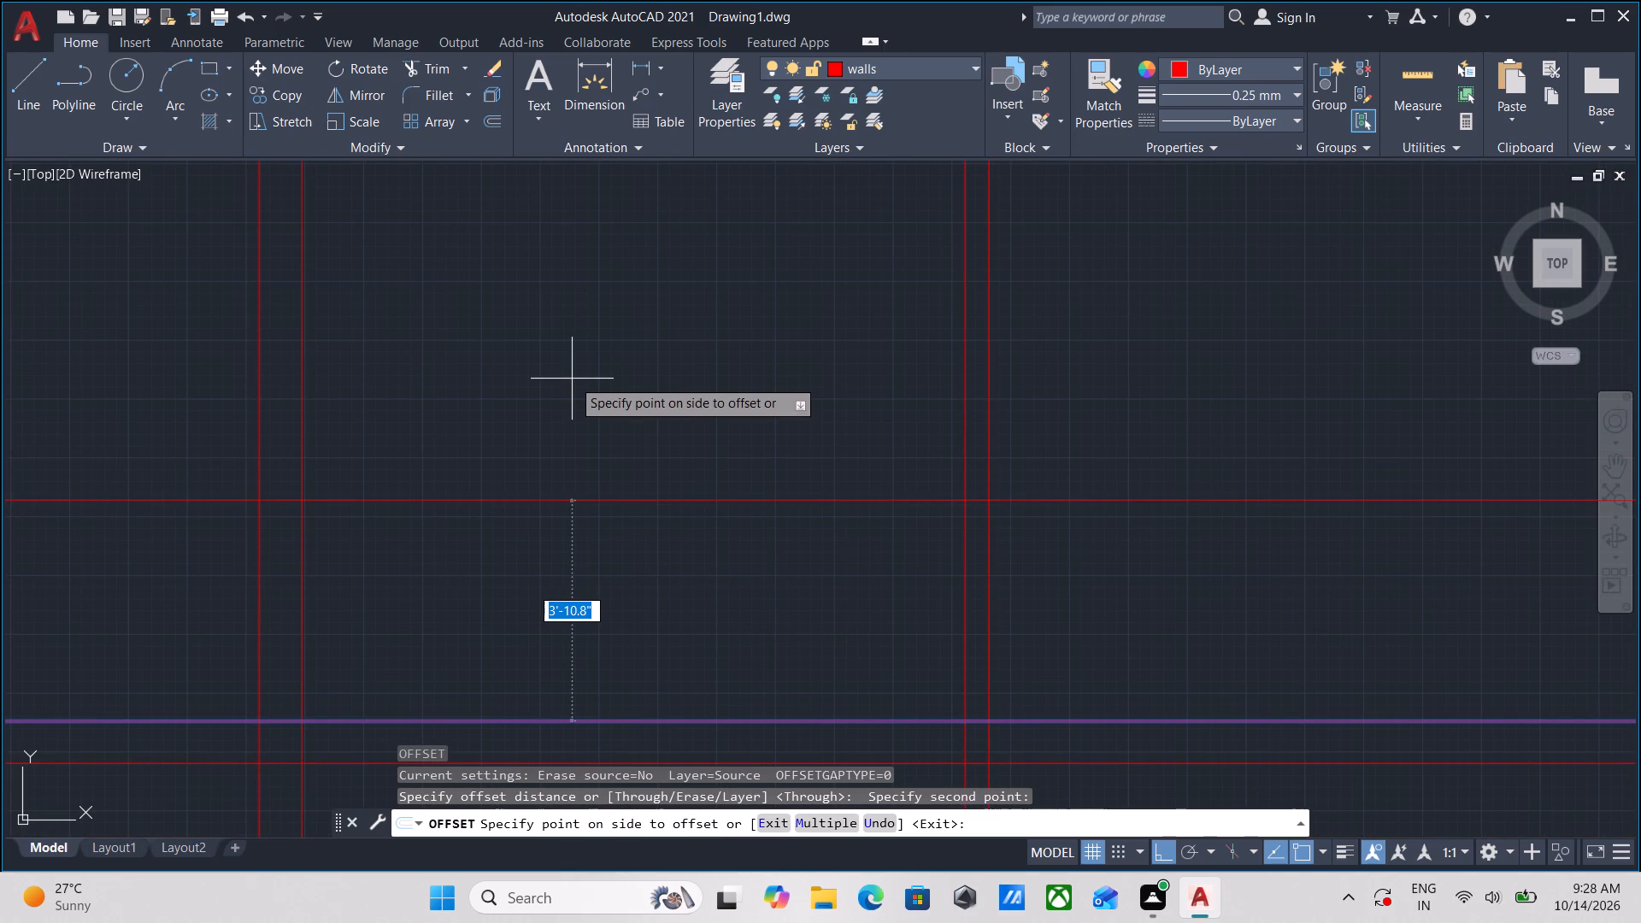
{"action": "type", "text": "10"}
{"action": "key", "text": "apostrophe"}
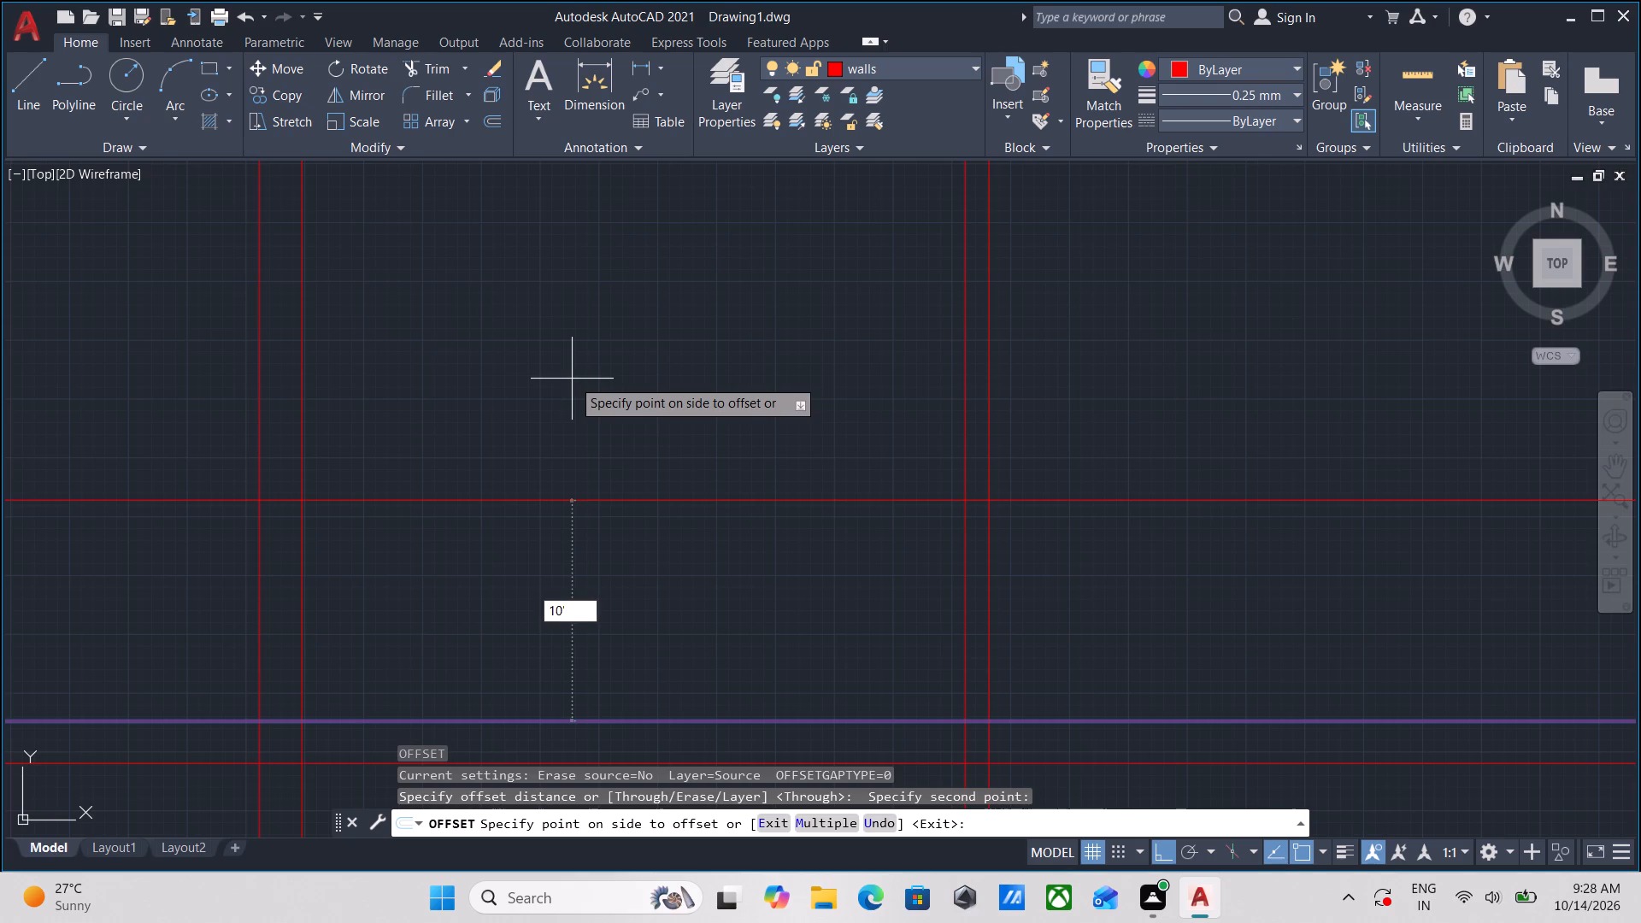
{"action": "key", "text": "9"}
{"action": "key", "text": "Return"}
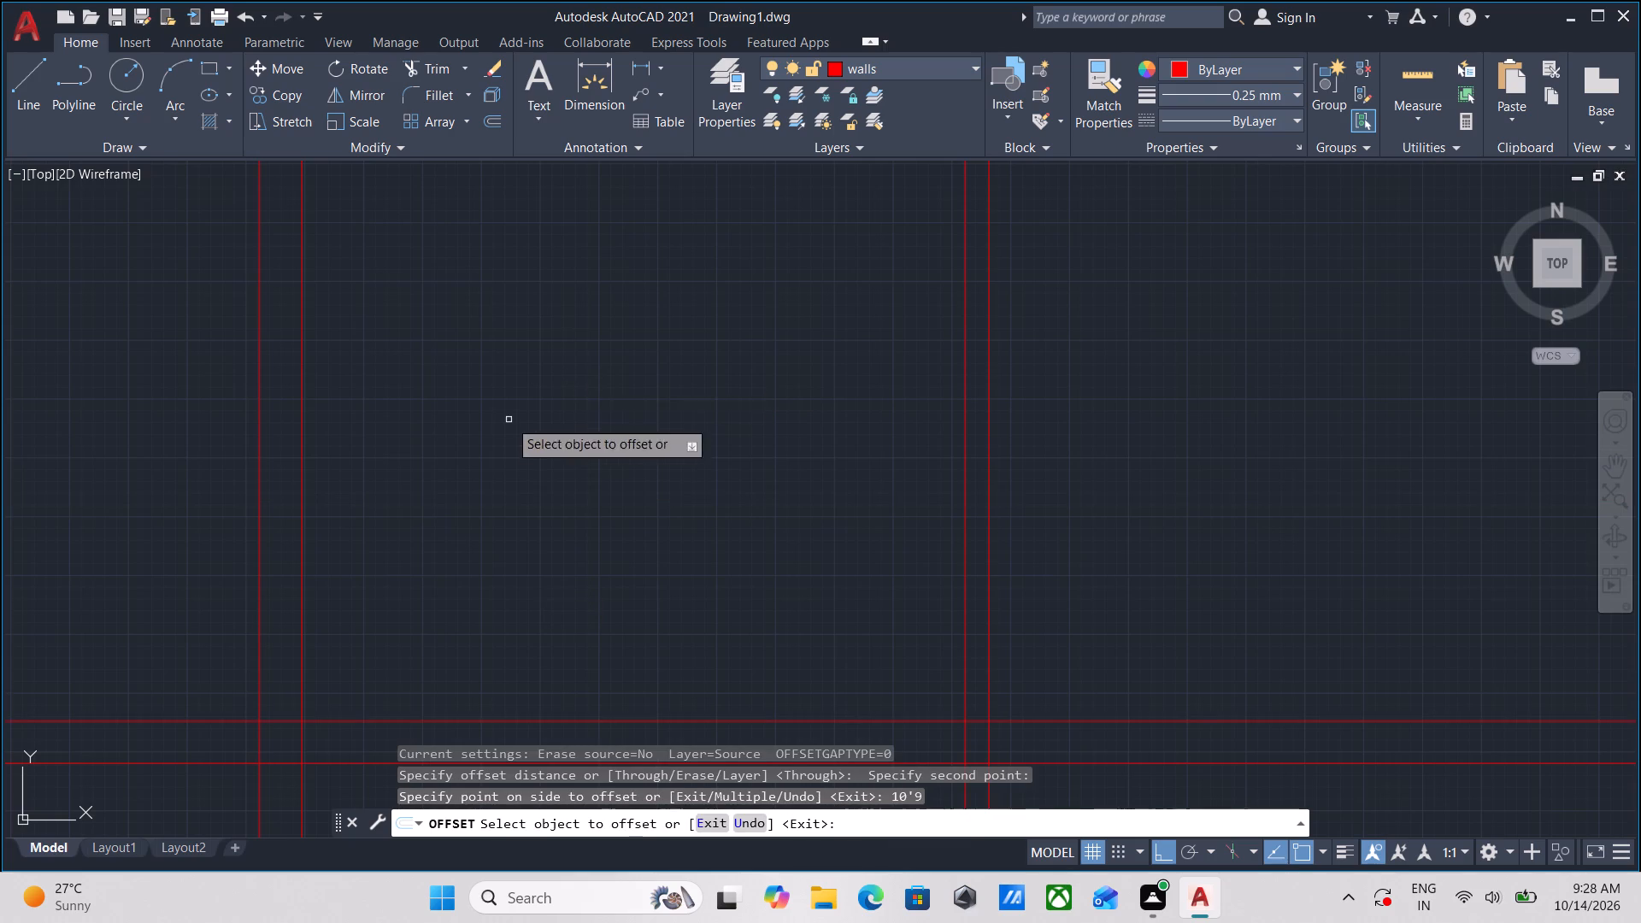
Offset the new topmost horizontal line 5" upward to form a partition thickness.
{"action": "scroll", "coordinate": [510, 426], "scroll_direction": "down", "scroll_amount": 3}
{"action": "middle_click_drag", "start_coordinate": [519, 439], "coordinate": [509, 547]}
{"action": "middle_click_drag", "start_coordinate": [509, 498], "coordinate": [509, 500]}
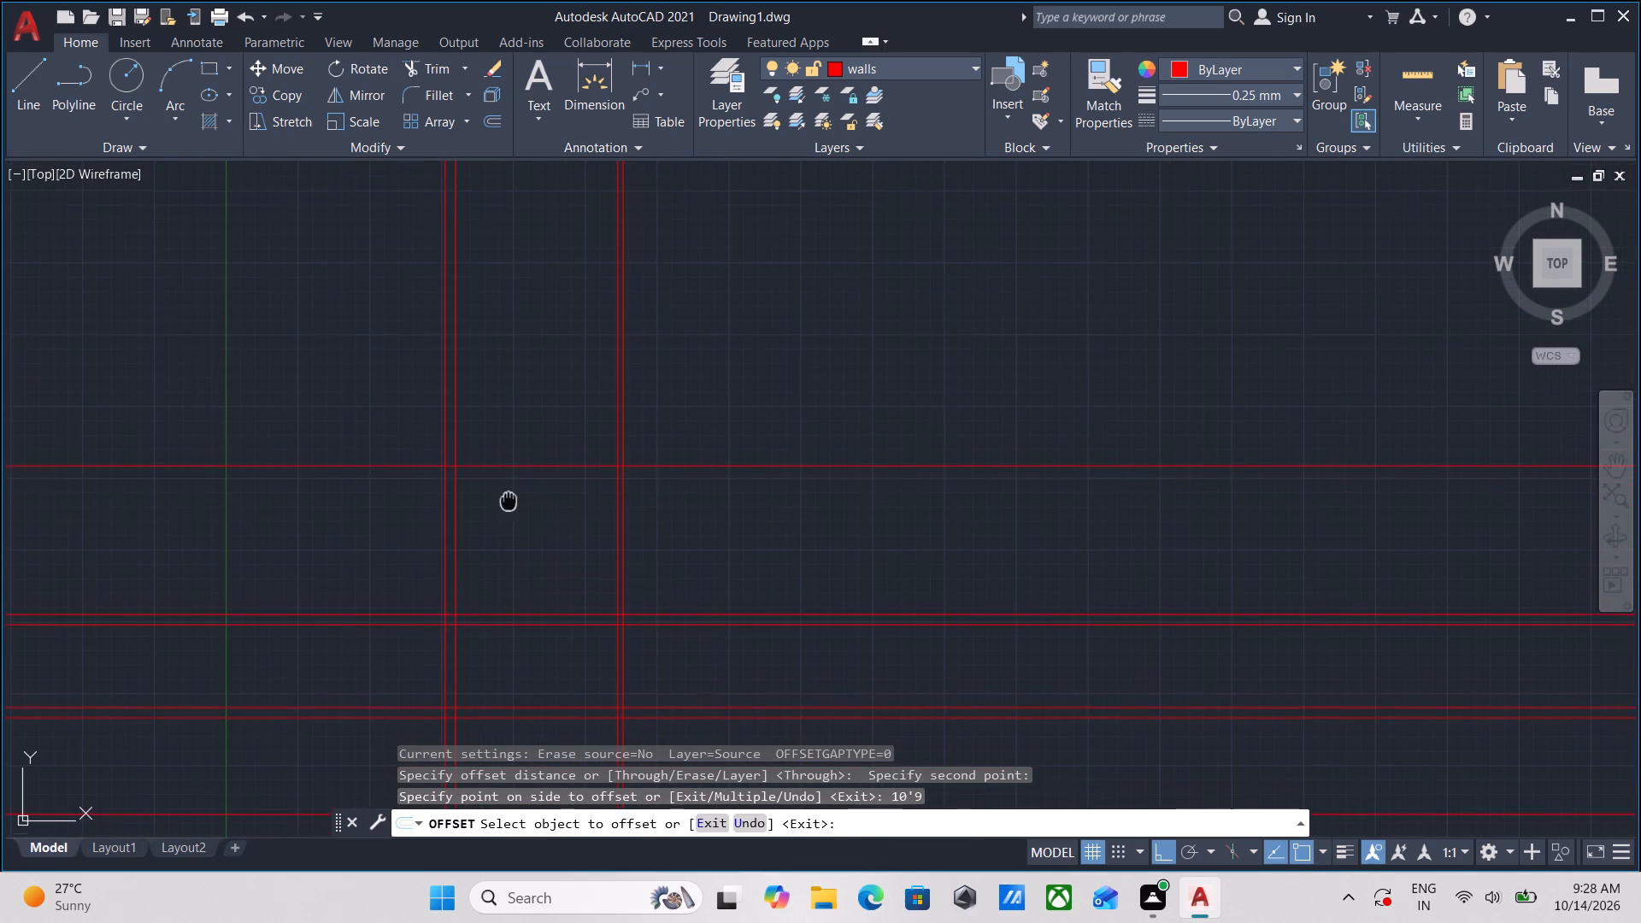
{"action": "middle_click_drag", "start_coordinate": [509, 500], "coordinate": [499, 623]}
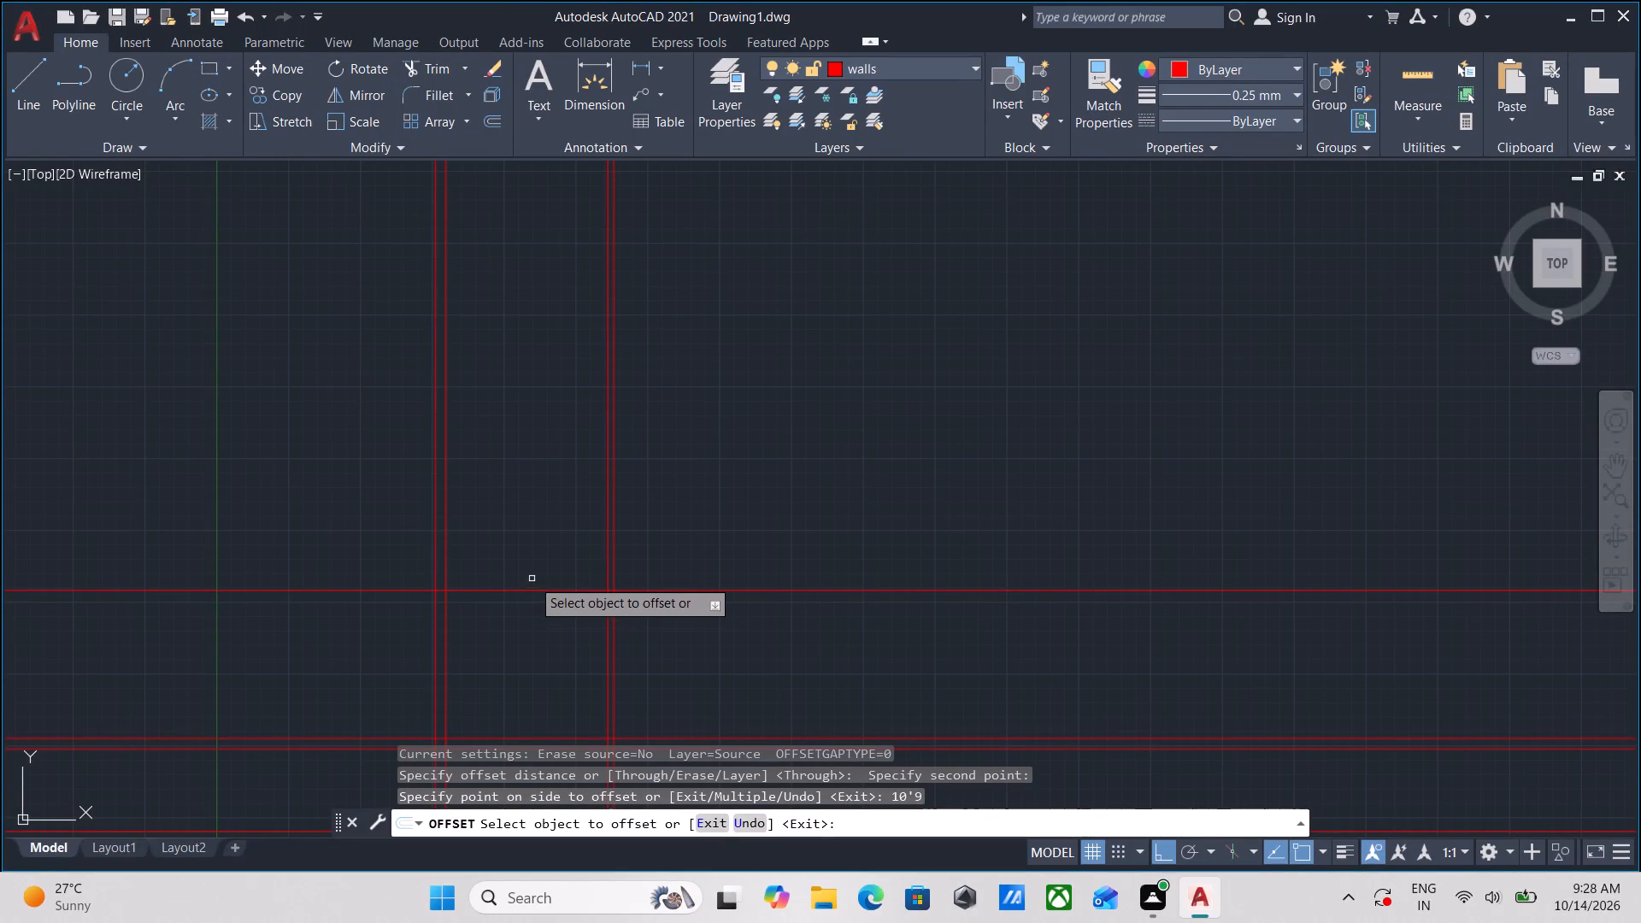
{"action": "scroll", "coordinate": [550, 561], "scroll_direction": "up", "scroll_amount": 1}
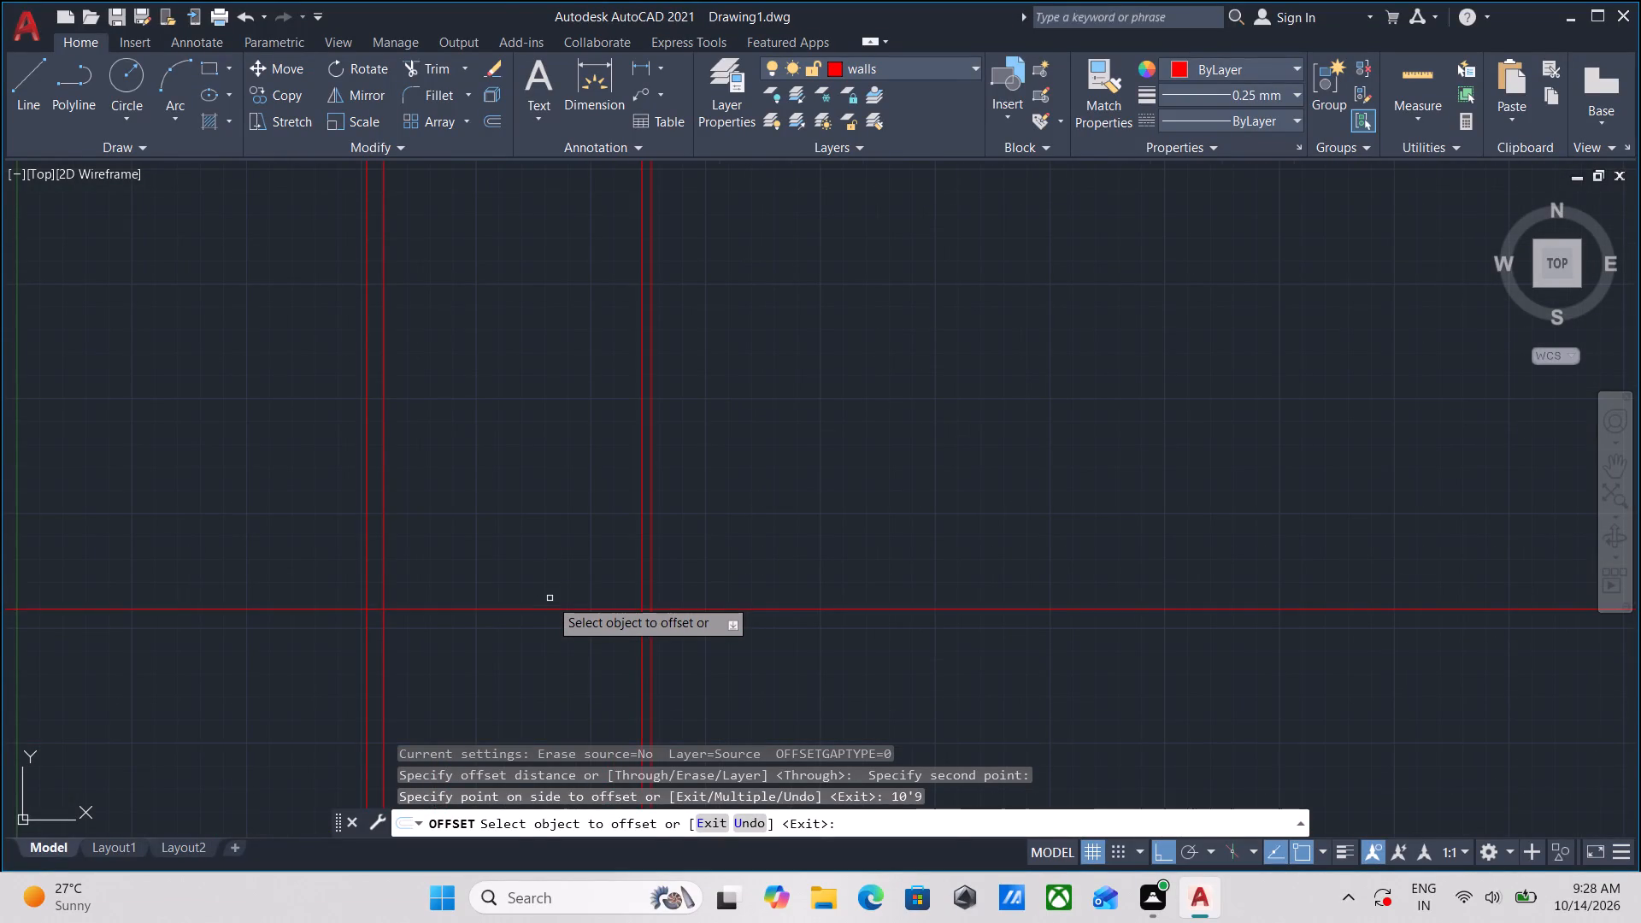
{"action": "left_click", "coordinate": [551, 608]}
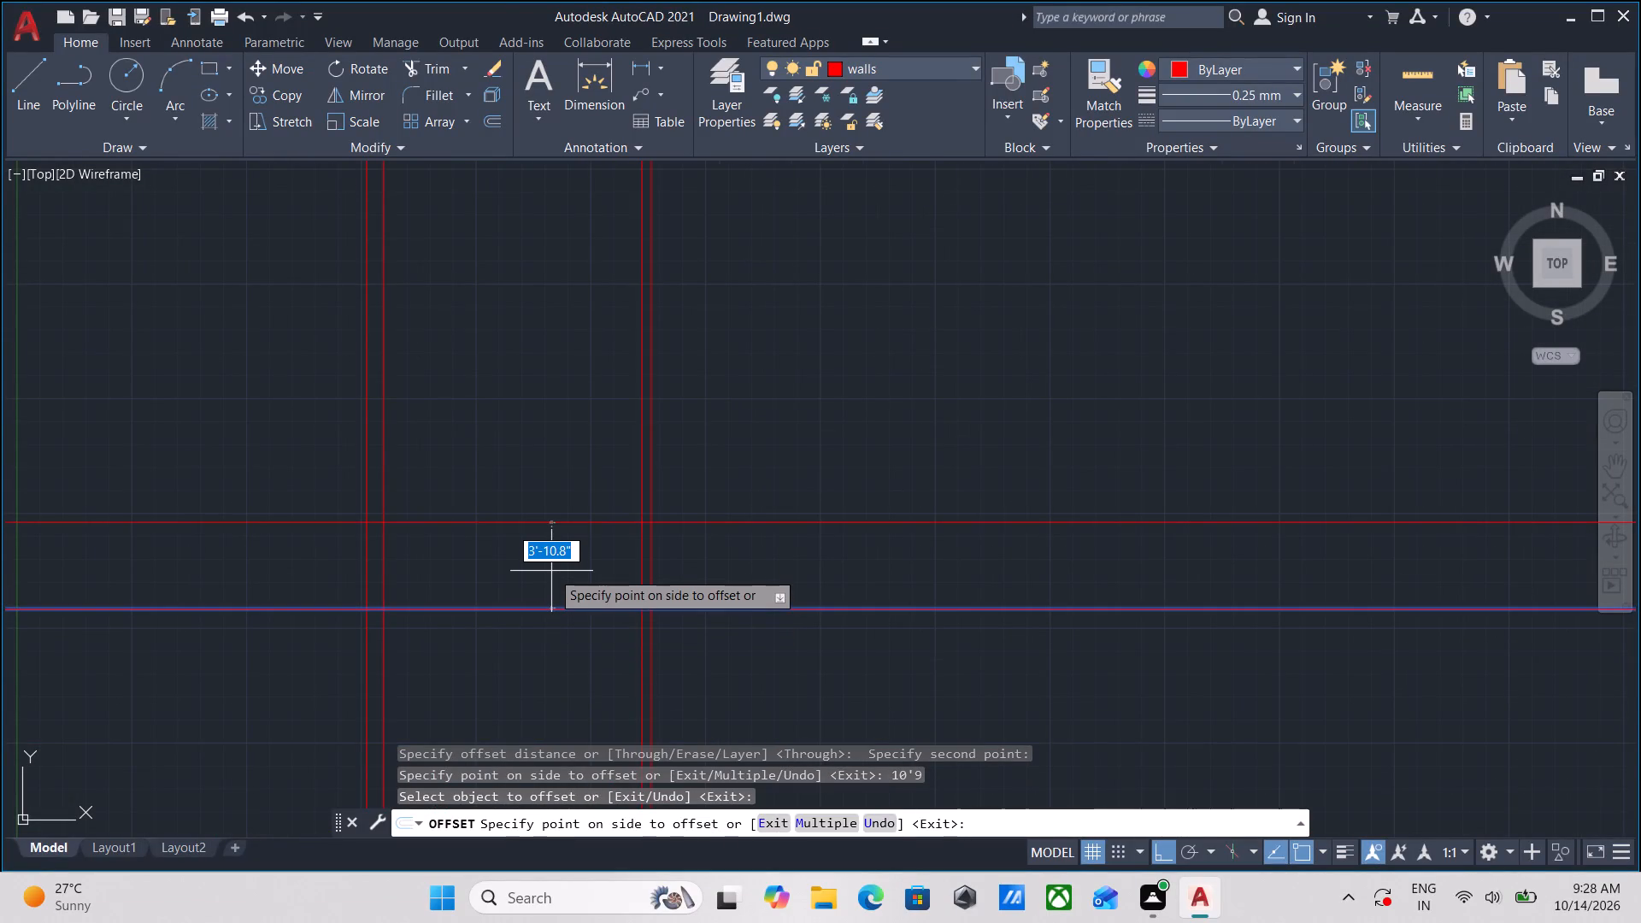
{"action": "scroll", "coordinate": [551, 571], "scroll_direction": "down", "scroll_amount": 1}
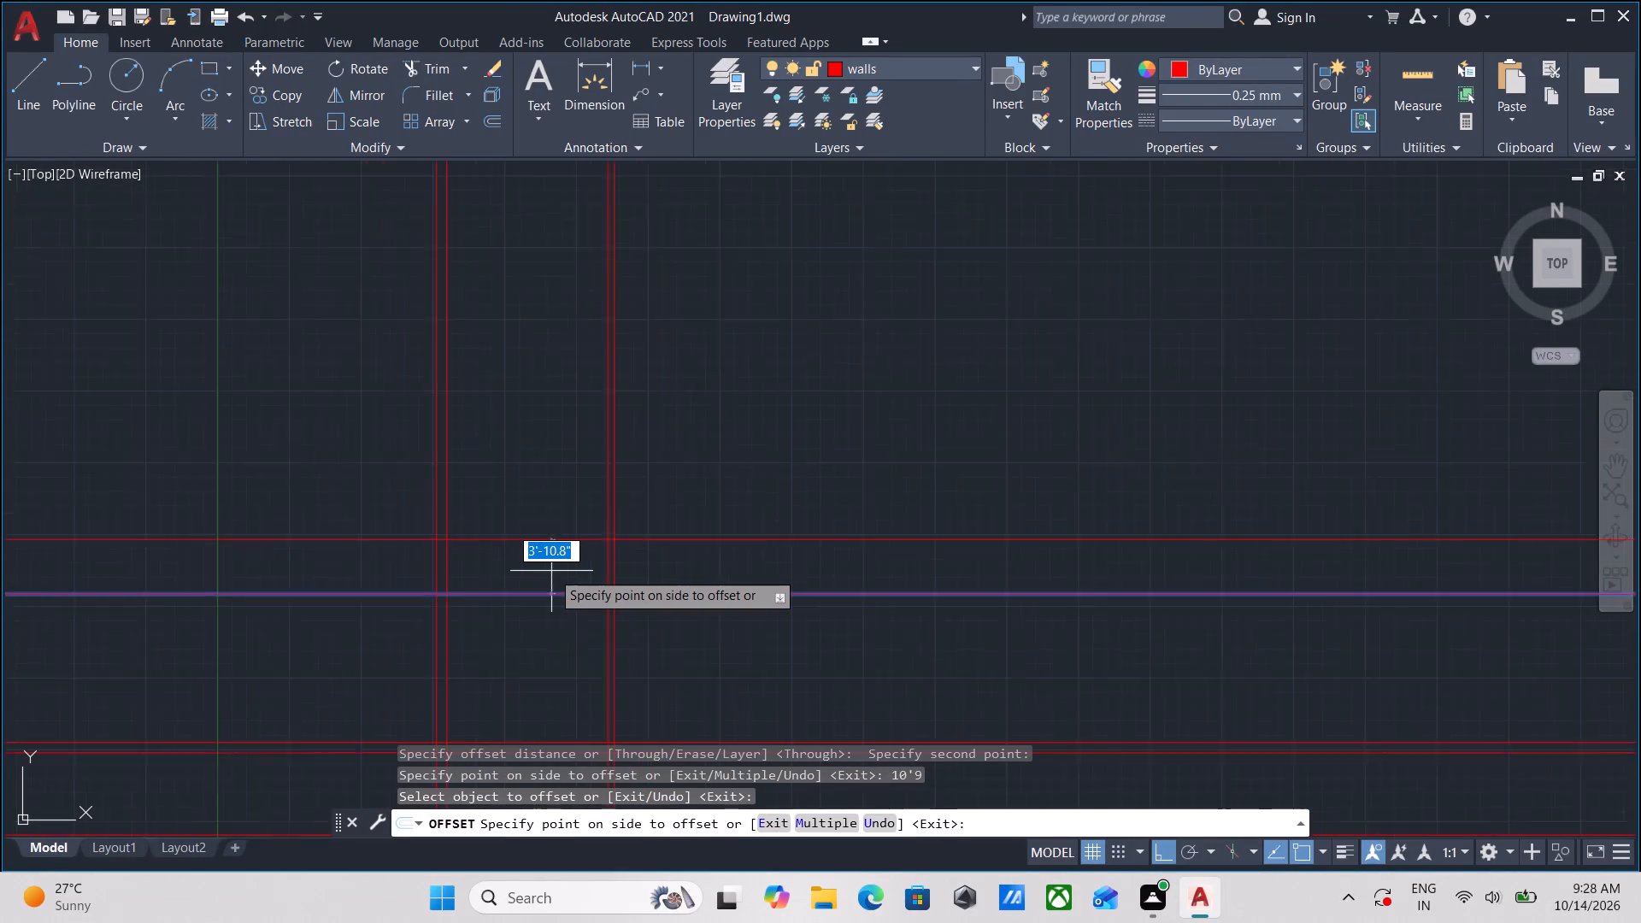
{"action": "scroll", "coordinate": [551, 571], "scroll_direction": "down", "scroll_amount": 1}
{"action": "scroll", "coordinate": [551, 555], "scroll_direction": "up", "scroll_amount": 1}
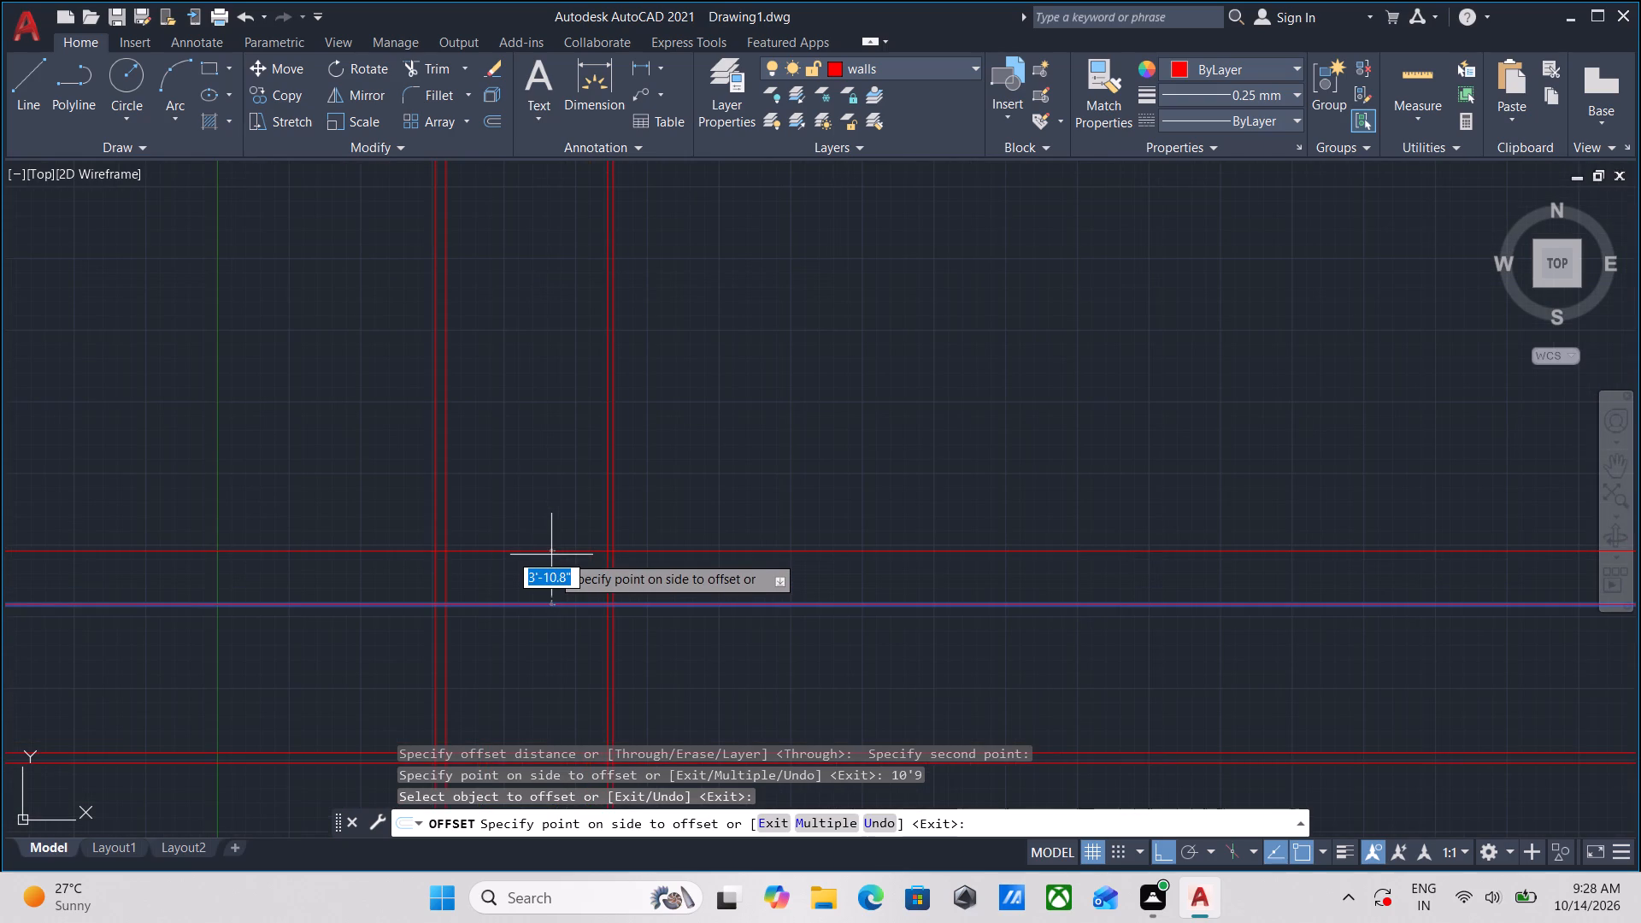
{"action": "scroll", "coordinate": [551, 555], "scroll_direction": "up", "scroll_amount": 1}
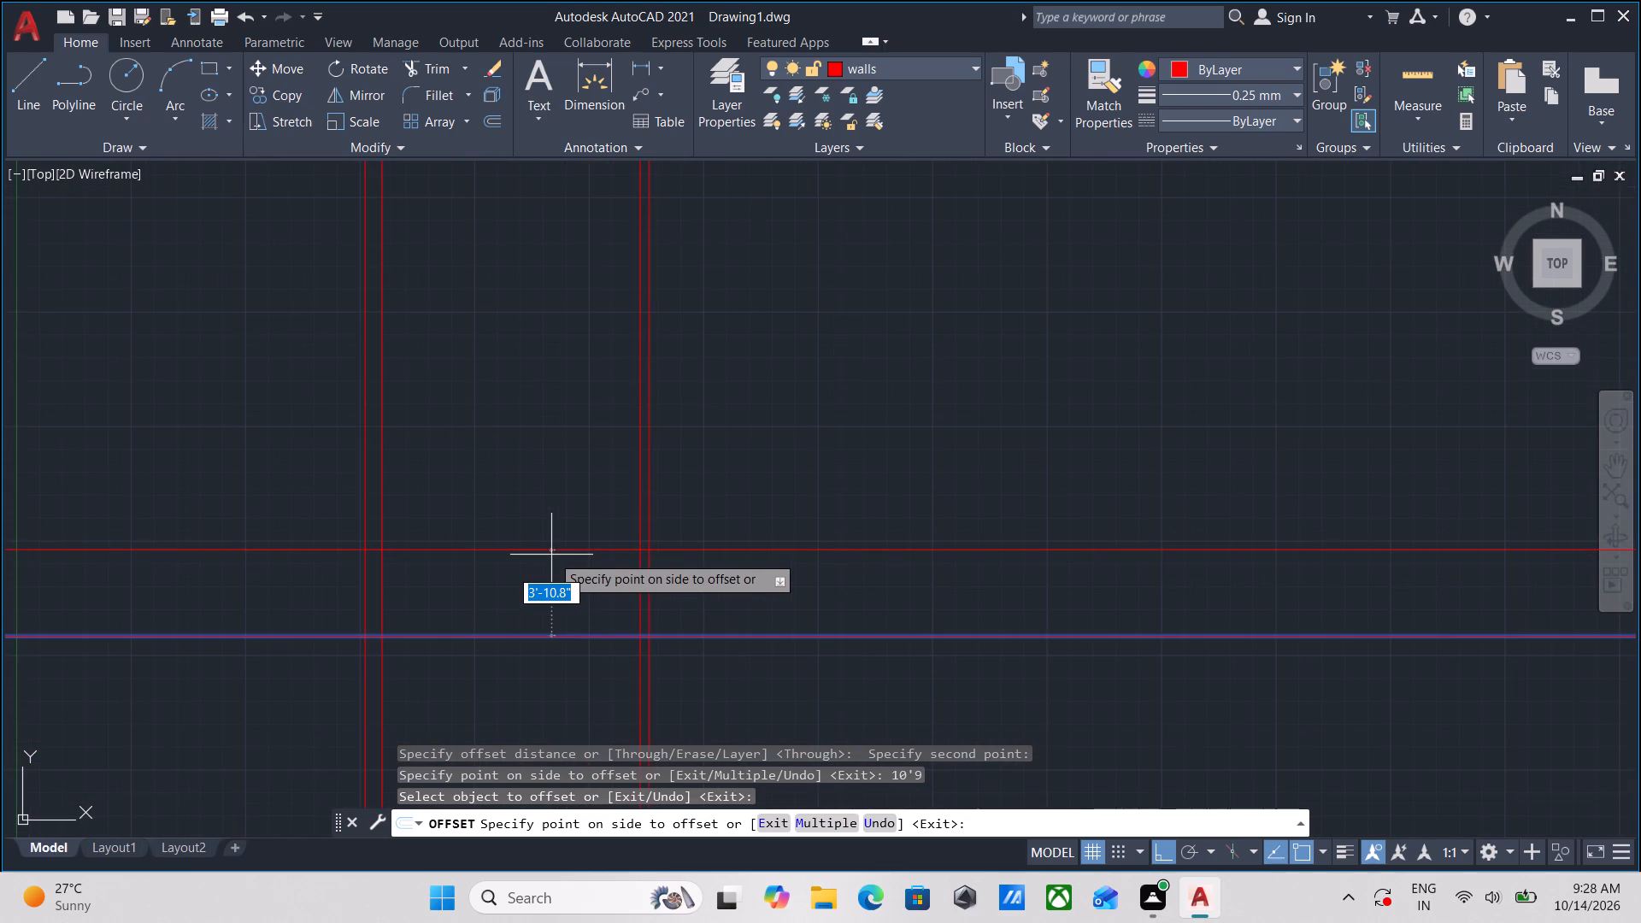
{"action": "key", "text": "5"}
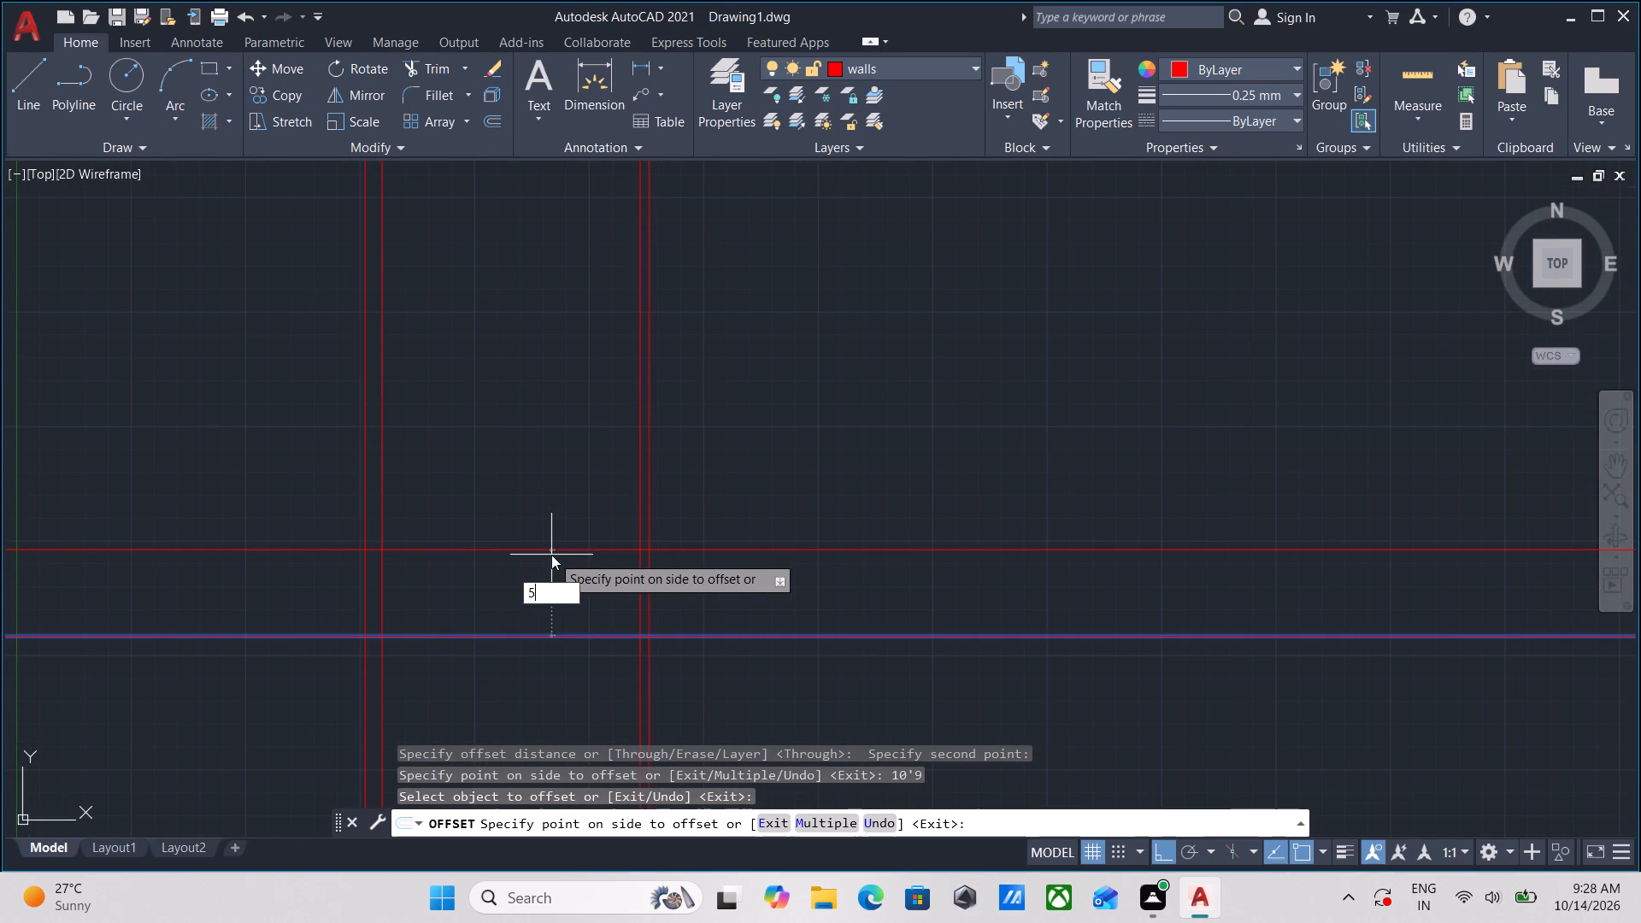
{"action": "key", "text": "Return"}
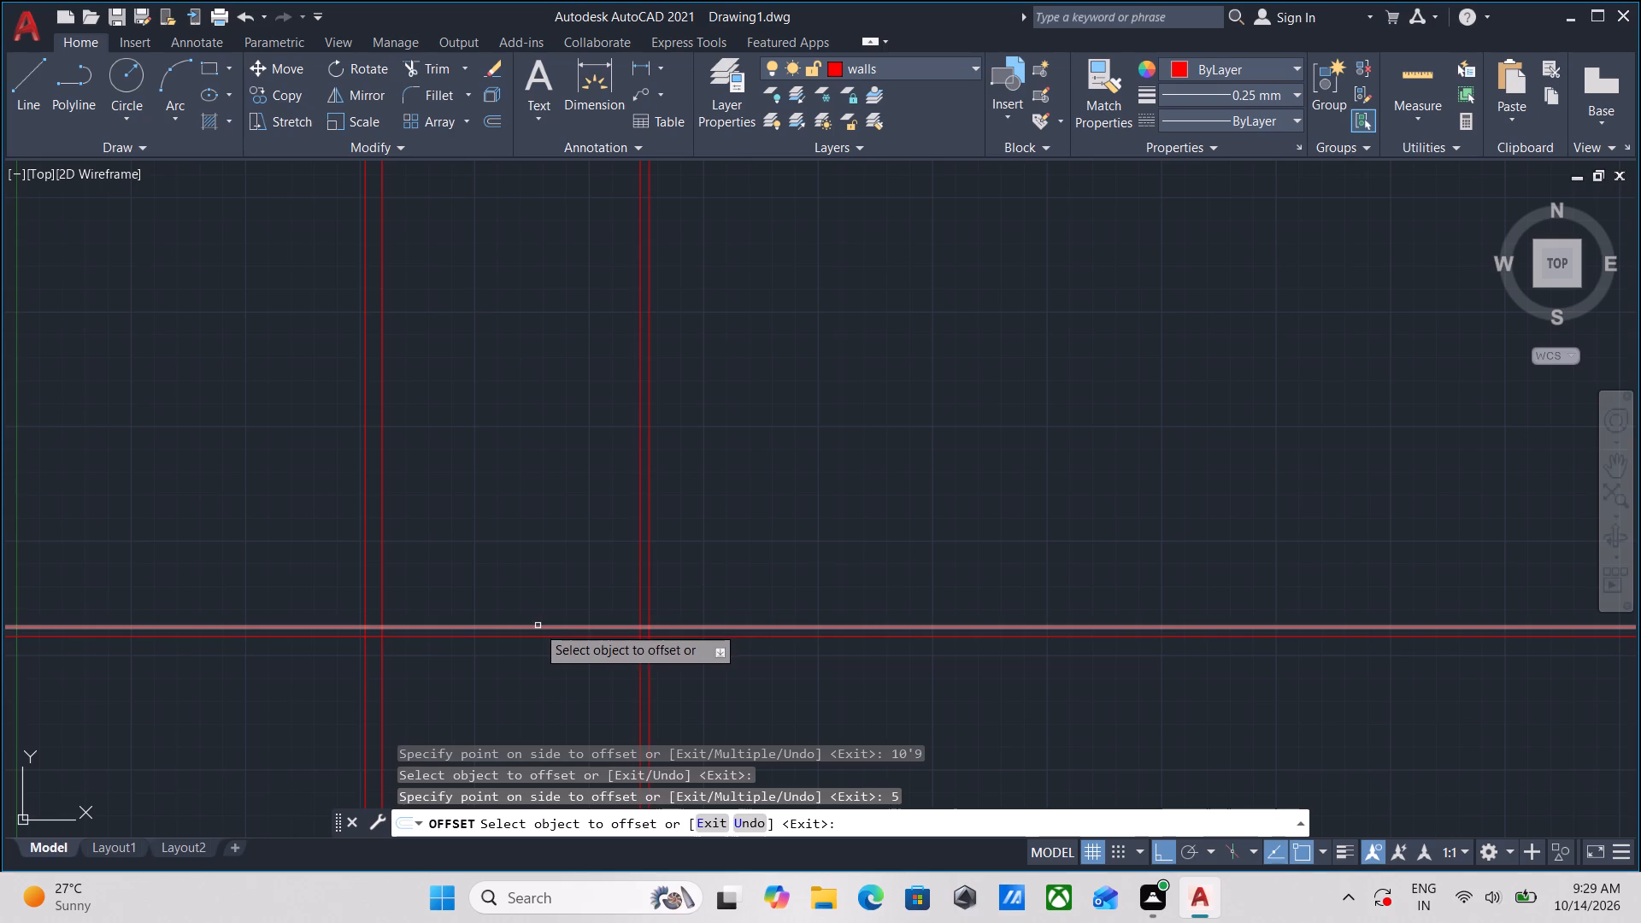
Offset the upper line of the new 5" horizontal partition 4' upward.
{"action": "scroll", "coordinate": [522, 642], "scroll_direction": "up", "scroll_amount": 1}
{"action": "scroll", "coordinate": [544, 620], "scroll_direction": "down", "scroll_amount": 4}
{"action": "middle_click_drag", "start_coordinate": [566, 596], "coordinate": [568, 538]}
{"action": "scroll", "coordinate": [544, 567], "scroll_direction": "up", "scroll_amount": 2}
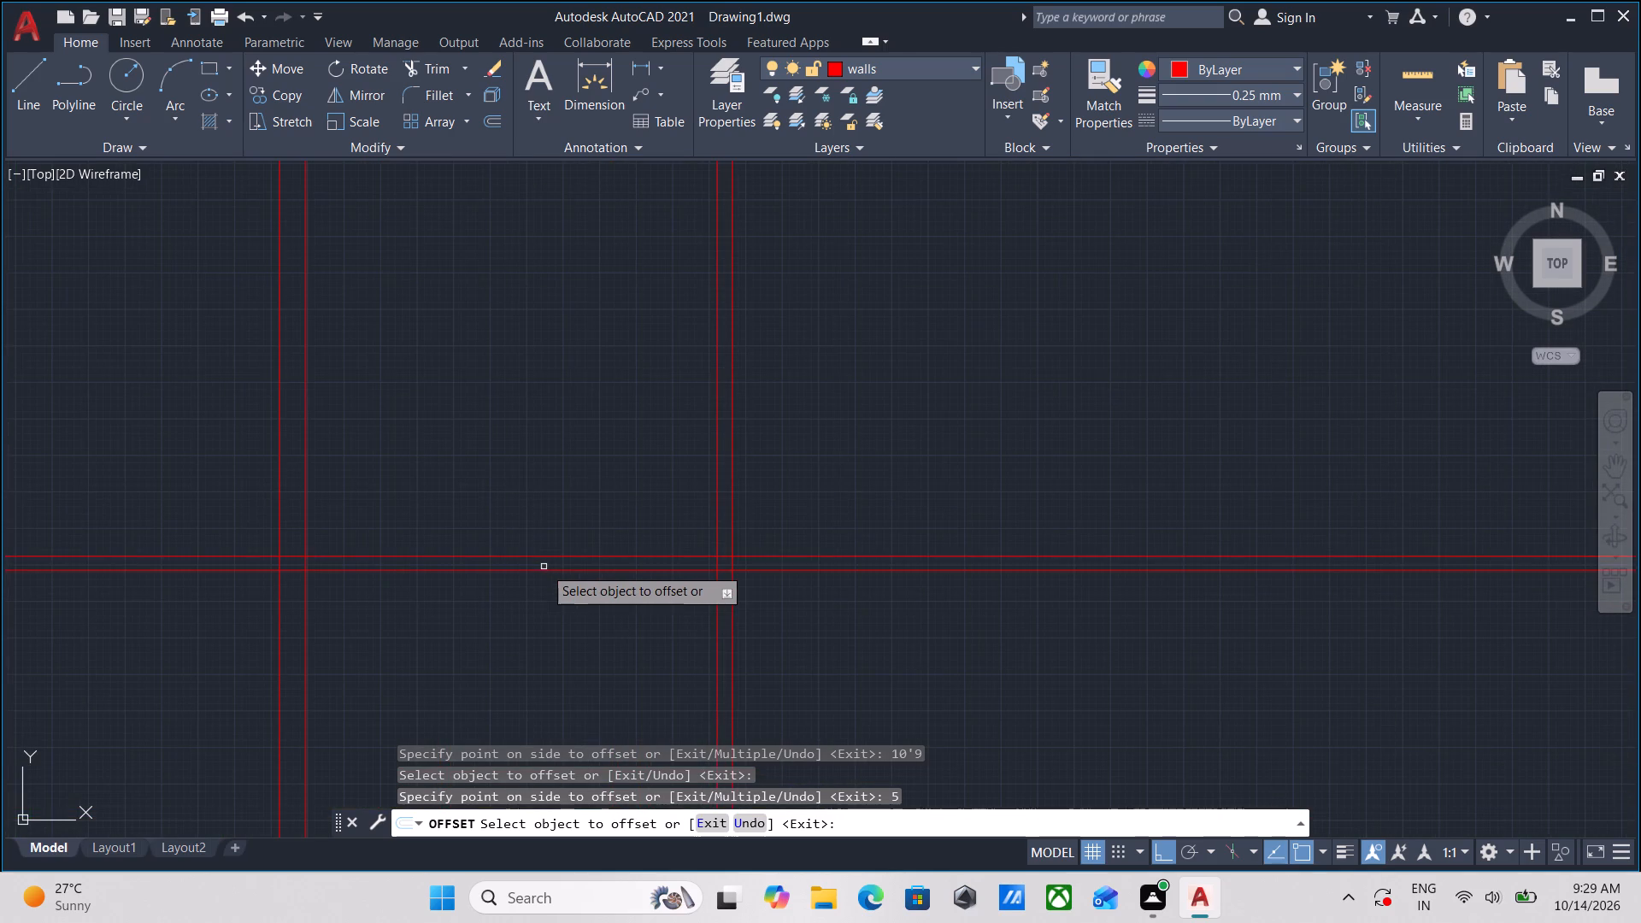
{"action": "left_click", "coordinate": [544, 555]}
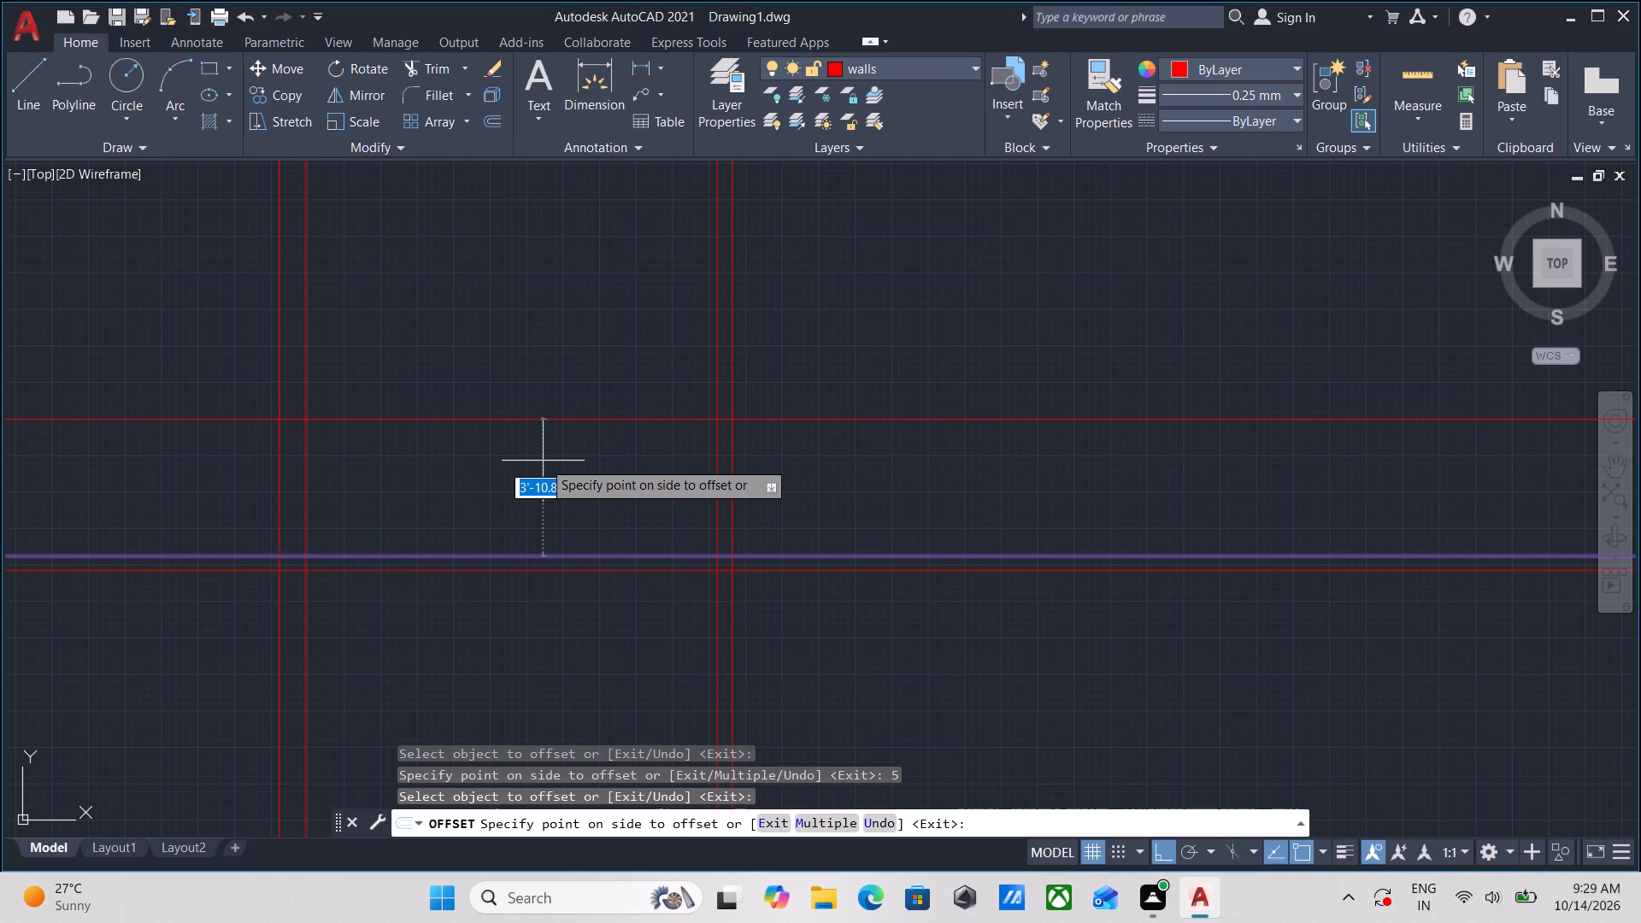
{"action": "type", "text": "4'"}
{"action": "key", "text": "Return"}
Offset the resulting topmost horizontal line 5" upward to form another partition thickness.
{"action": "middle_click_drag", "start_coordinate": [543, 461], "coordinate": [567, 574]}
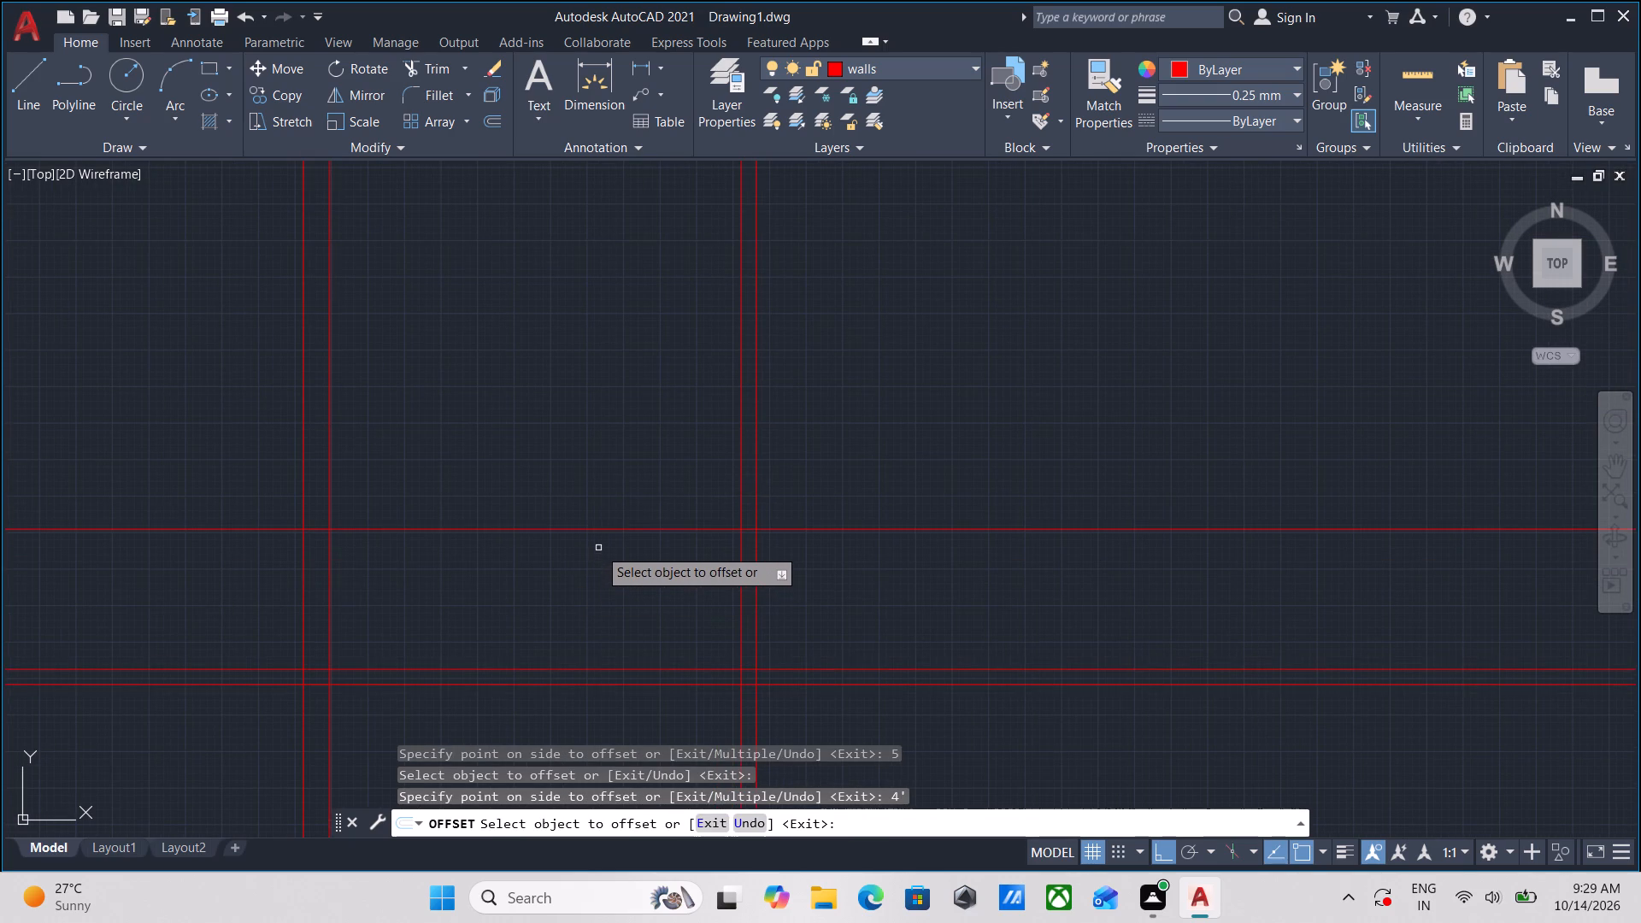
{"action": "scroll", "coordinate": [598, 548], "scroll_direction": "down", "scroll_amount": 1}
{"action": "left_click", "coordinate": [564, 534]}
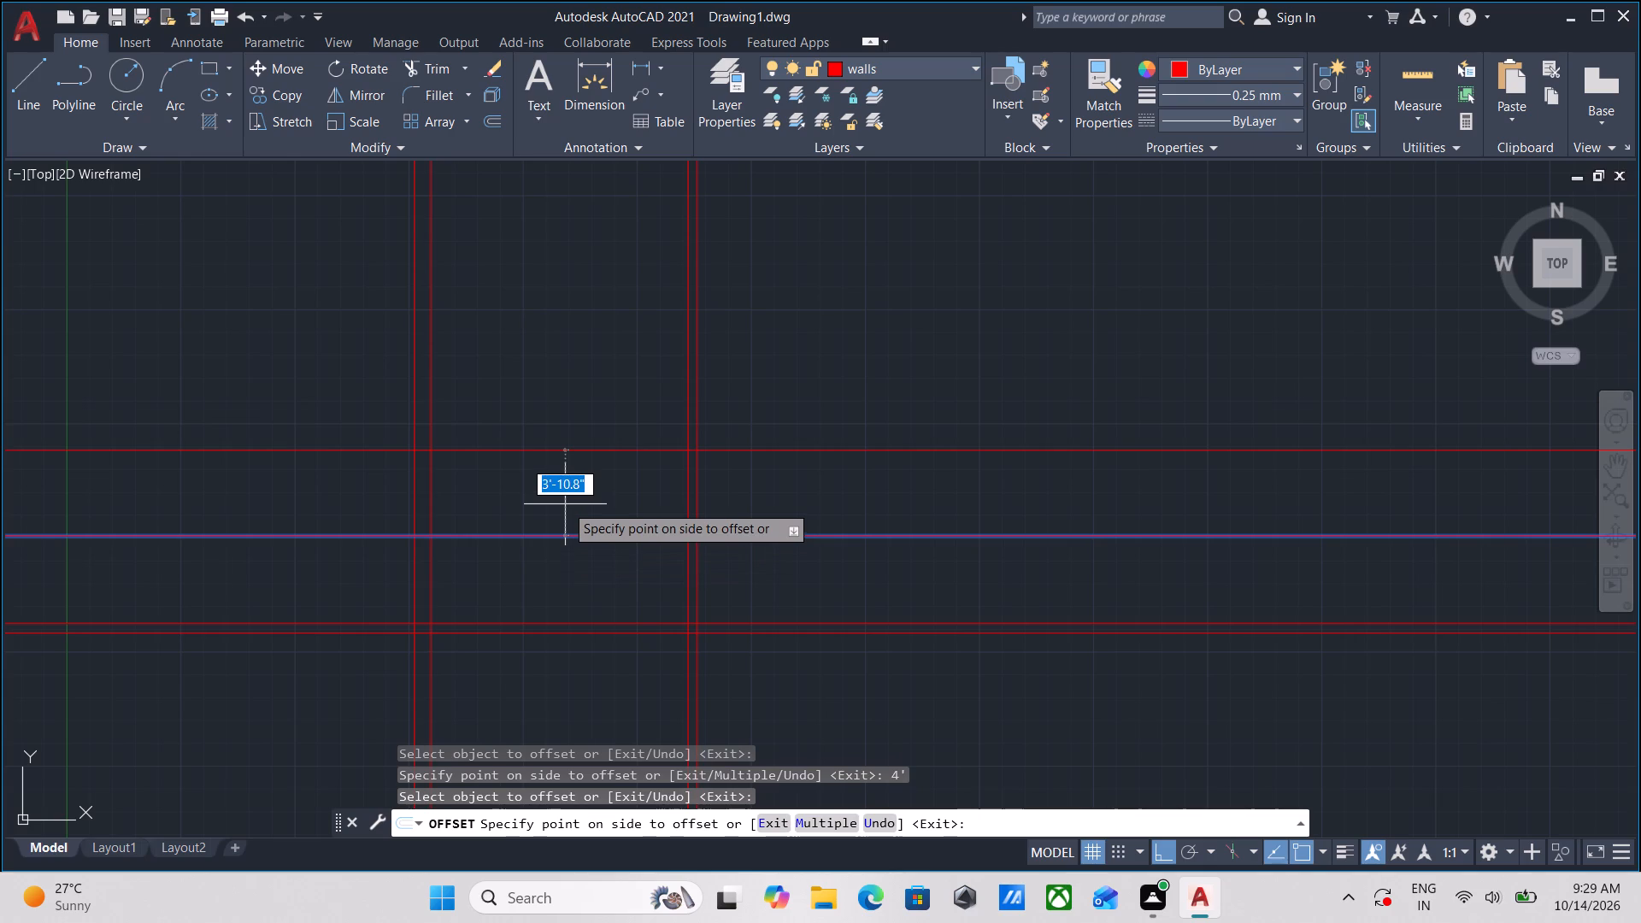
{"action": "key", "text": "5"}
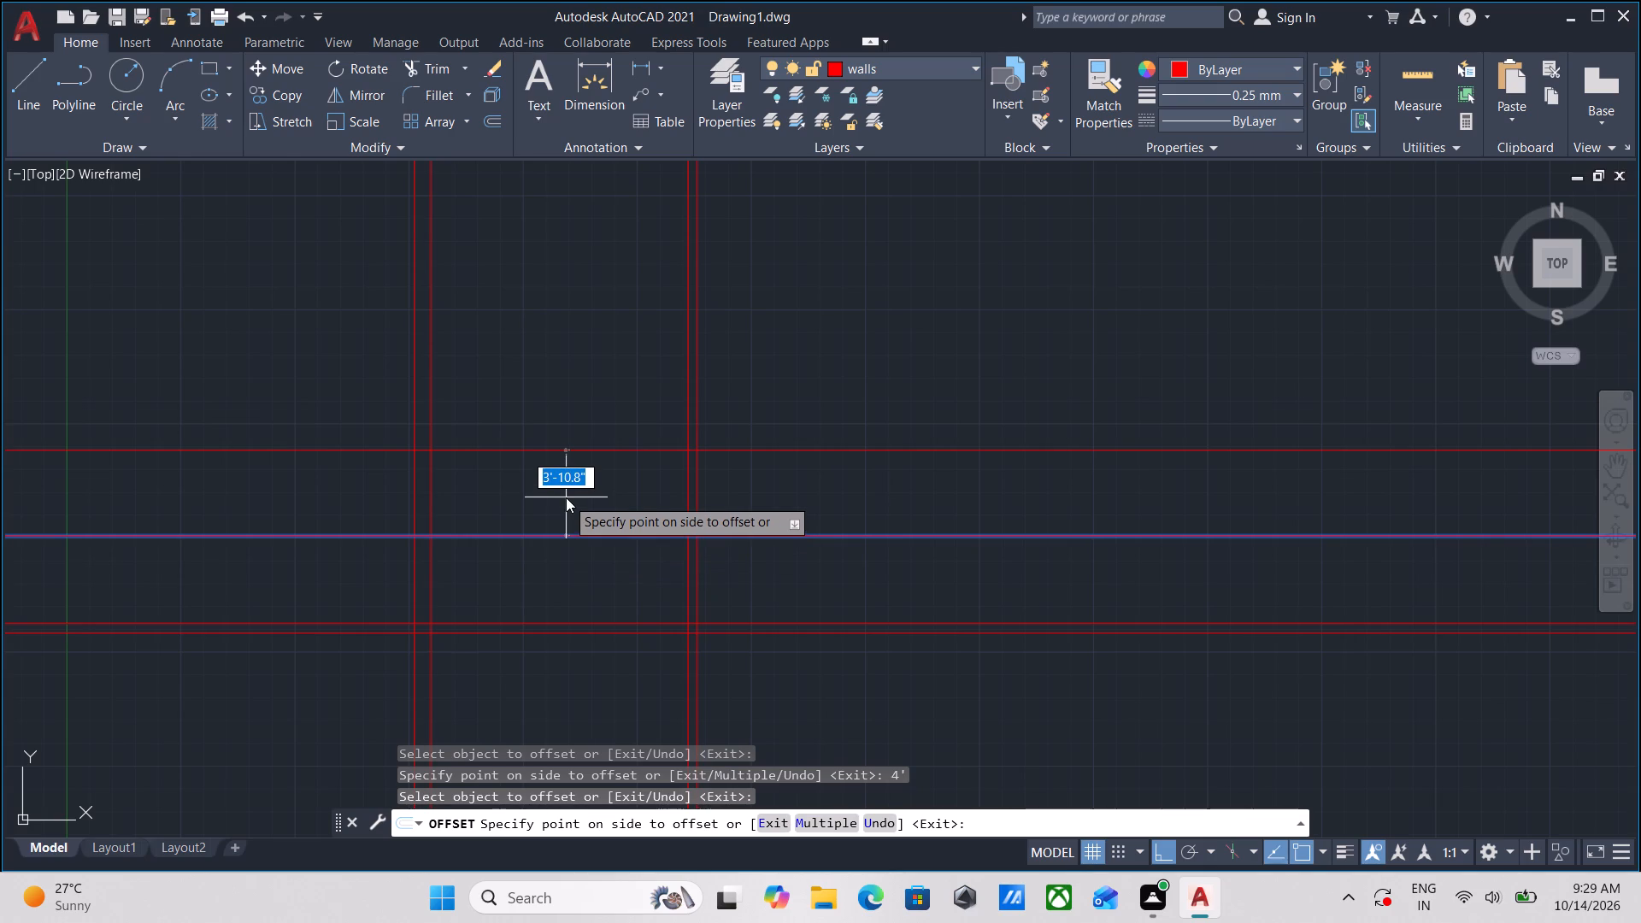
{"action": "key", "text": "Return"}
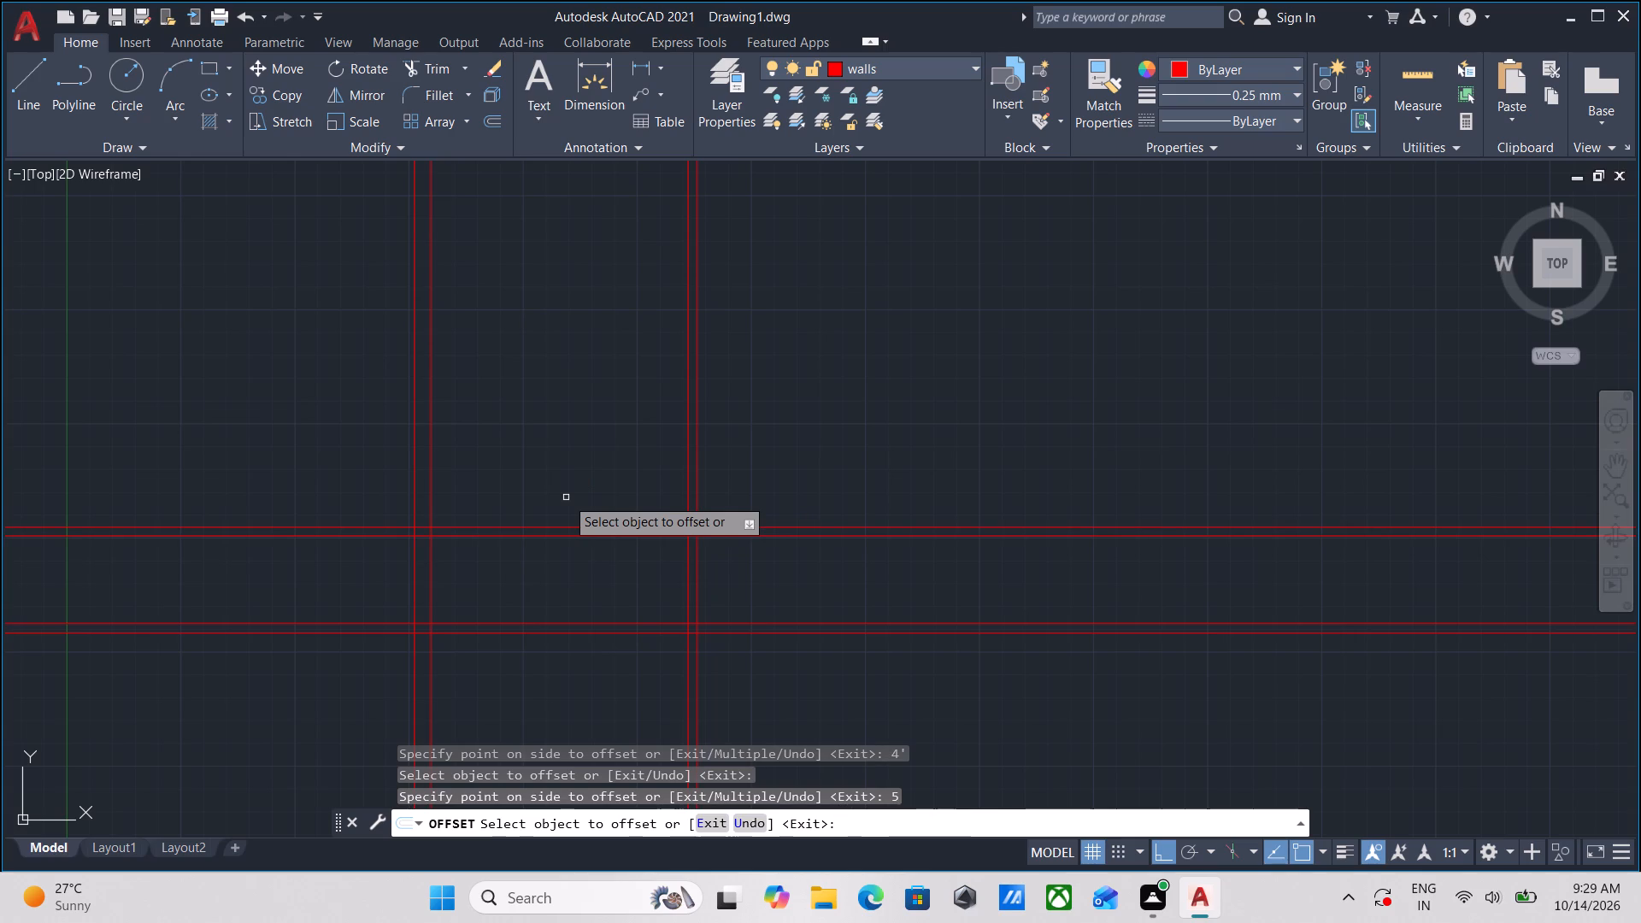
Offset the upper line of the topmost 5" horizontal partition 7' upward.
{"action": "left_click", "coordinate": [573, 527]}
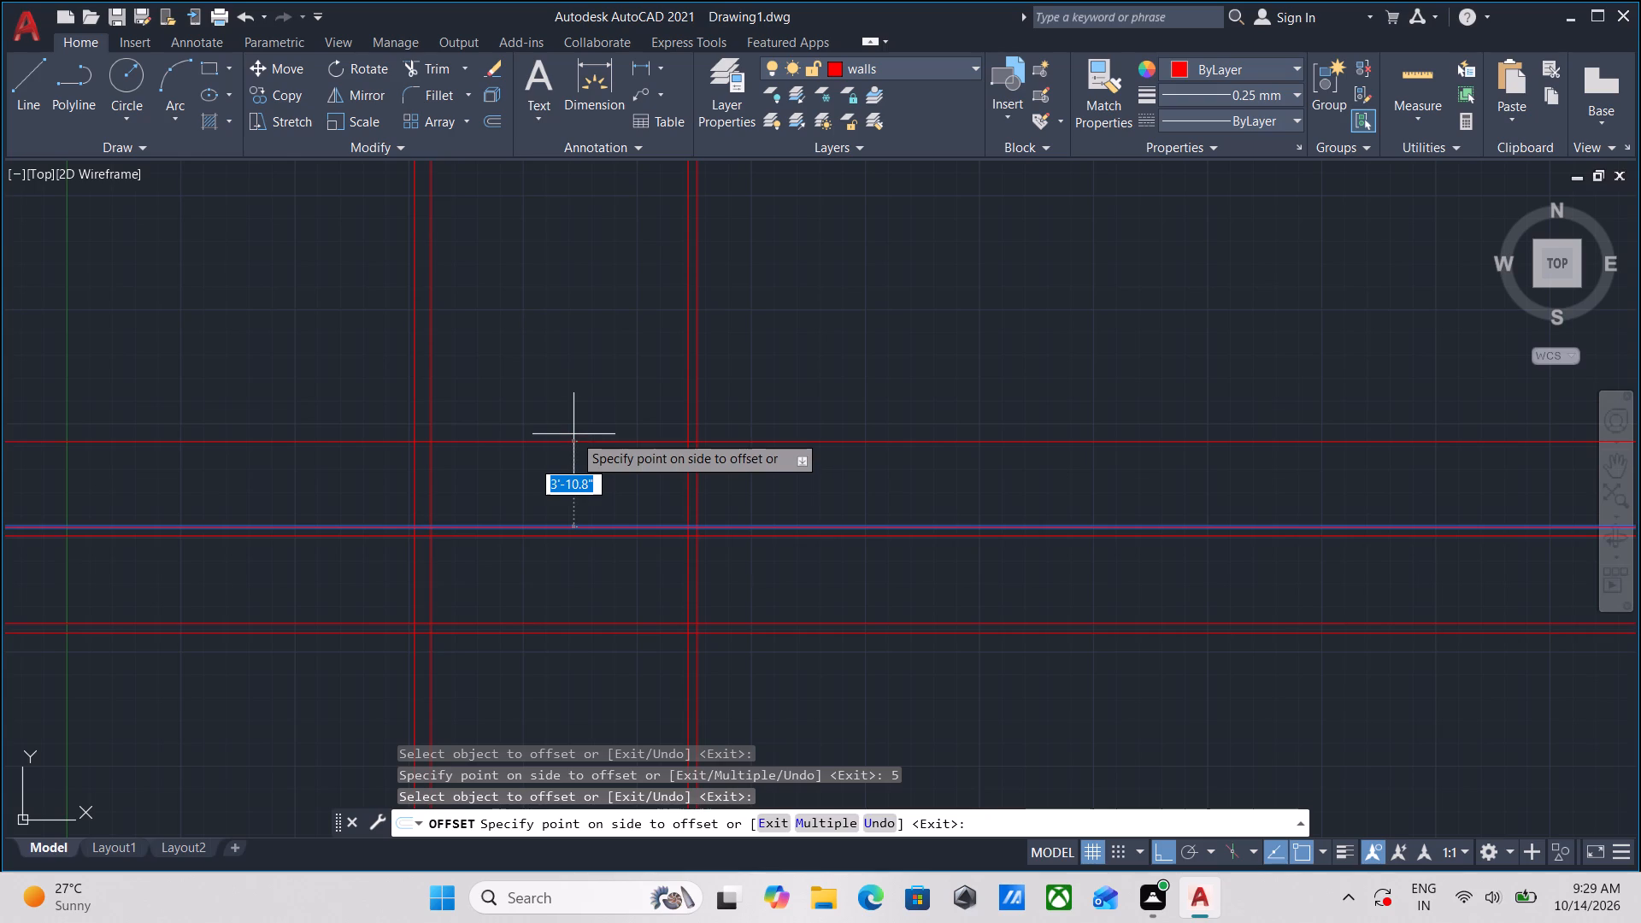
{"action": "key", "text": "7"}
{"action": "key", "text": "apostrophe"}
{"action": "key", "text": "Return"}
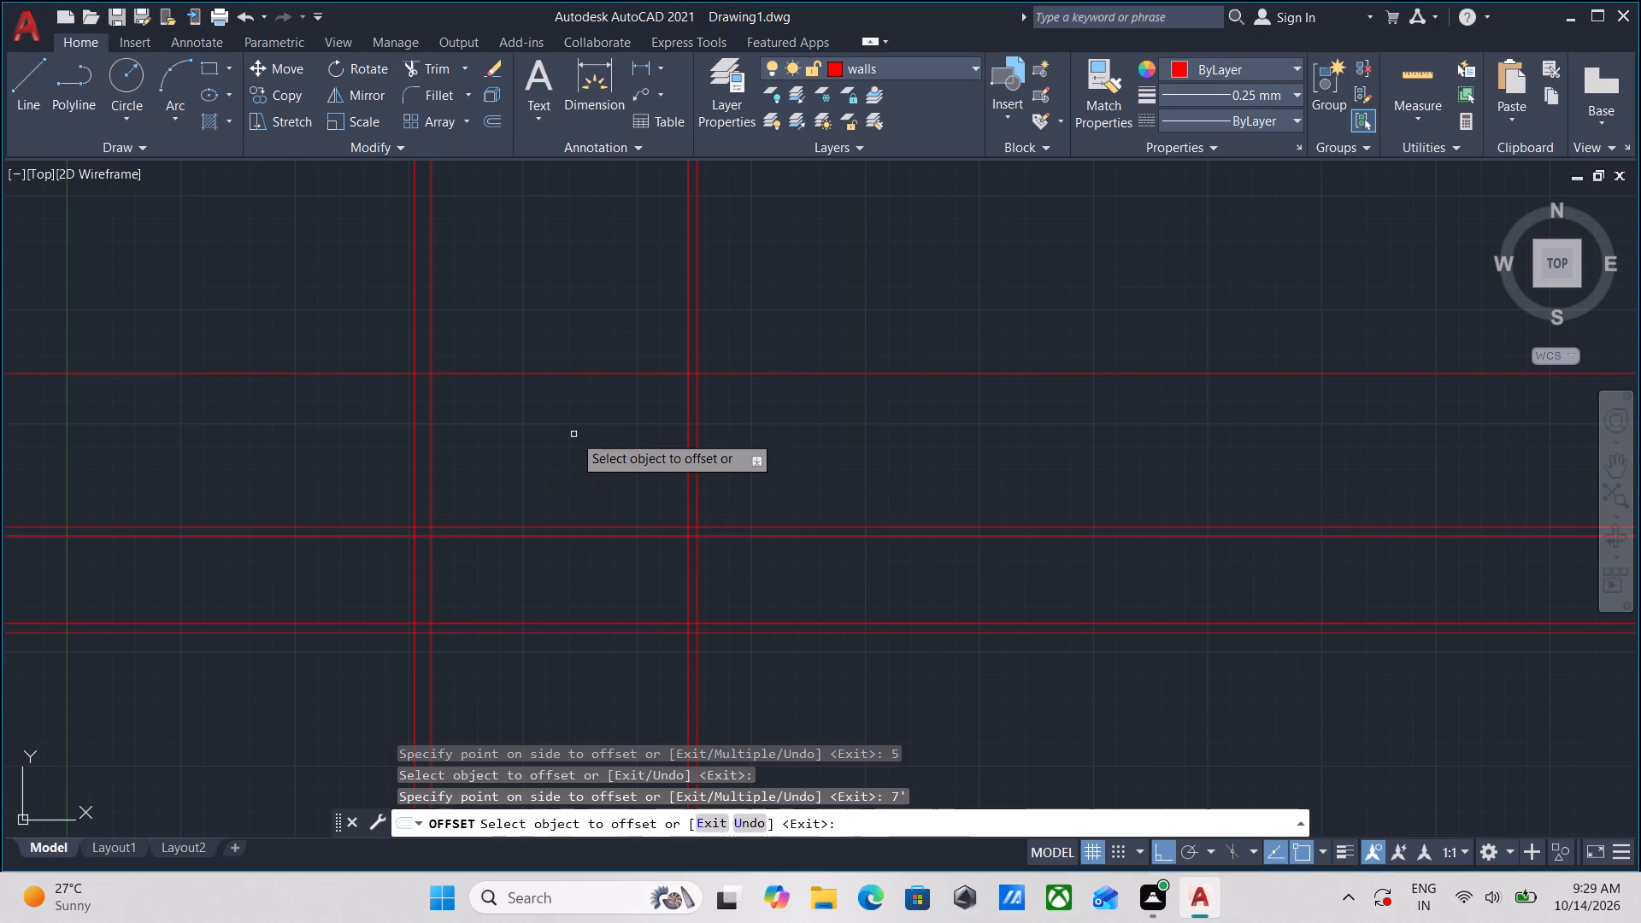
Offset the topmost horizontal line 9" upward to form the top exterior wall thickness.
{"action": "left_click", "coordinate": [544, 372]}
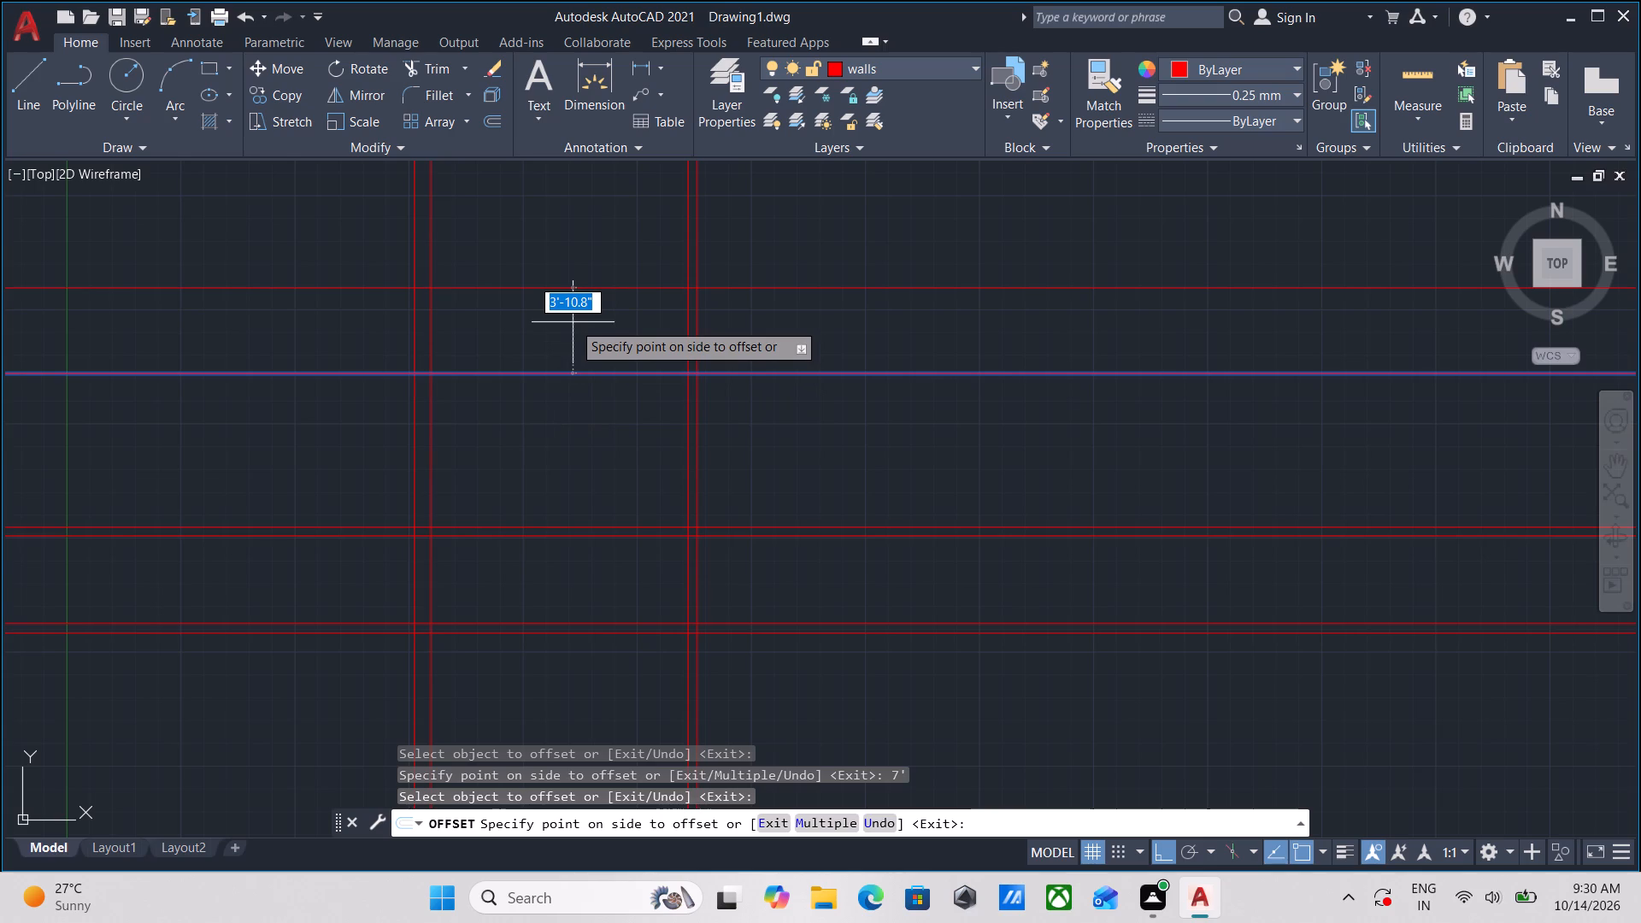
{"action": "key", "text": "9"}
{"action": "key", "text": "Return"}
Trim the ends of the vertical wall lines that project above the top exterior wall.
{"action": "scroll", "coordinate": [577, 360], "scroll_direction": "down", "scroll_amount": 2}
{"action": "middle_click_drag", "start_coordinate": [577, 360], "coordinate": [371, 379]}
{"action": "scroll", "coordinate": [477, 390], "scroll_direction": "up", "scroll_amount": 2}
{"action": "middle_click_drag", "start_coordinate": [418, 403], "coordinate": [699, 303]}
{"action": "scroll", "coordinate": [542, 360], "scroll_direction": "down", "scroll_amount": 1}
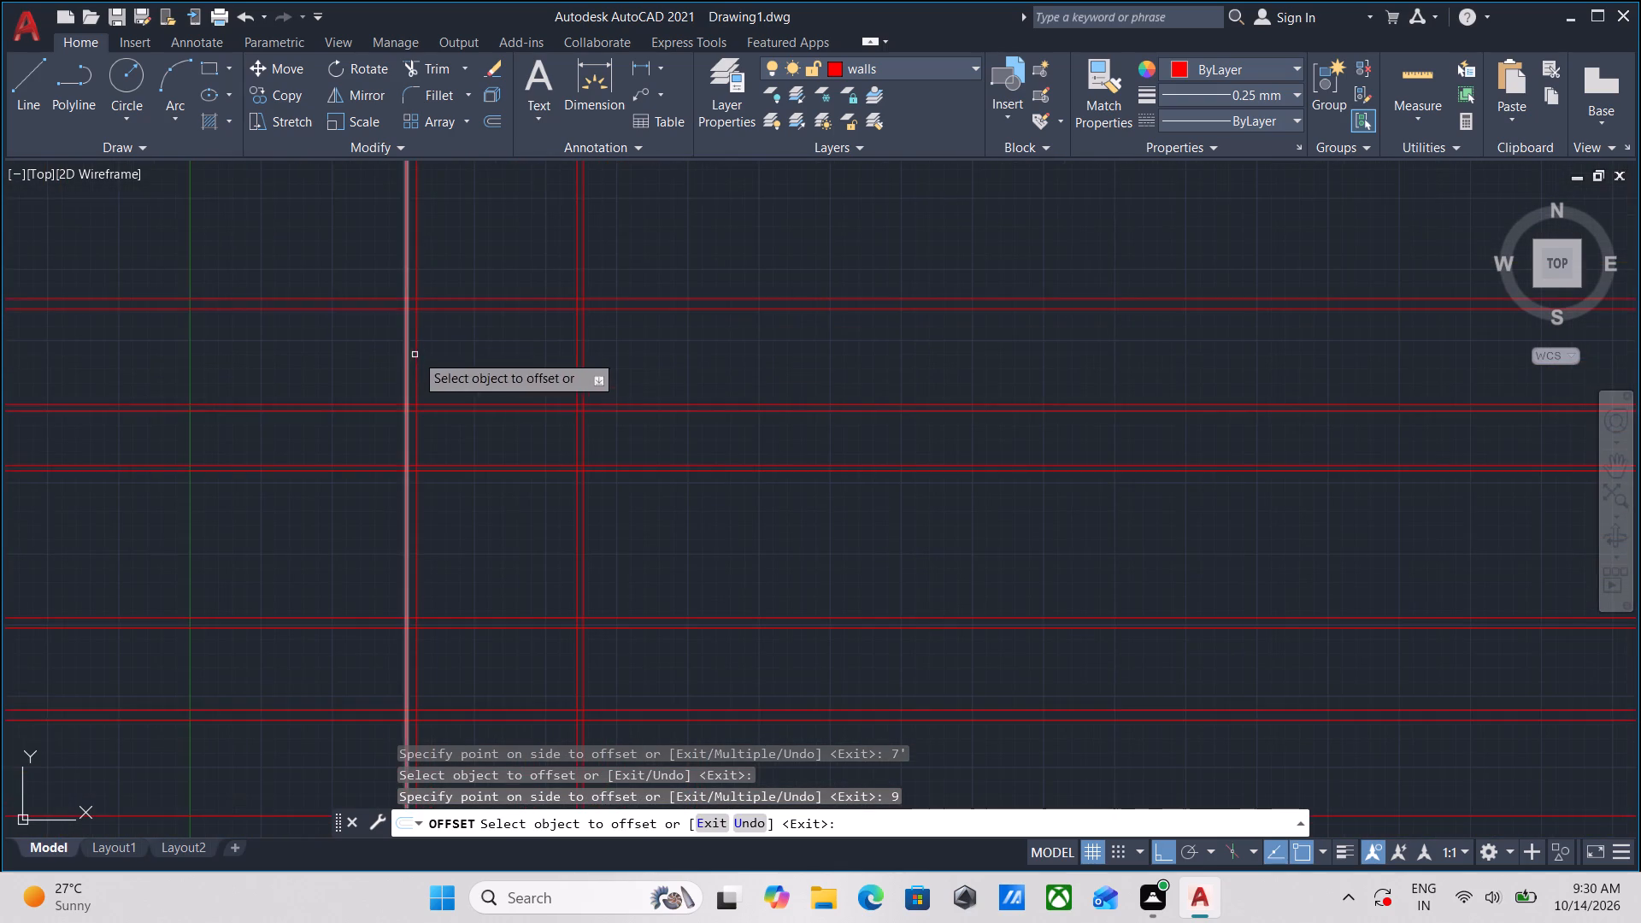
{"action": "middle_click_drag", "start_coordinate": [487, 344], "coordinate": [499, 388]}
{"action": "middle_click_drag", "start_coordinate": [500, 388], "coordinate": [533, 420]}
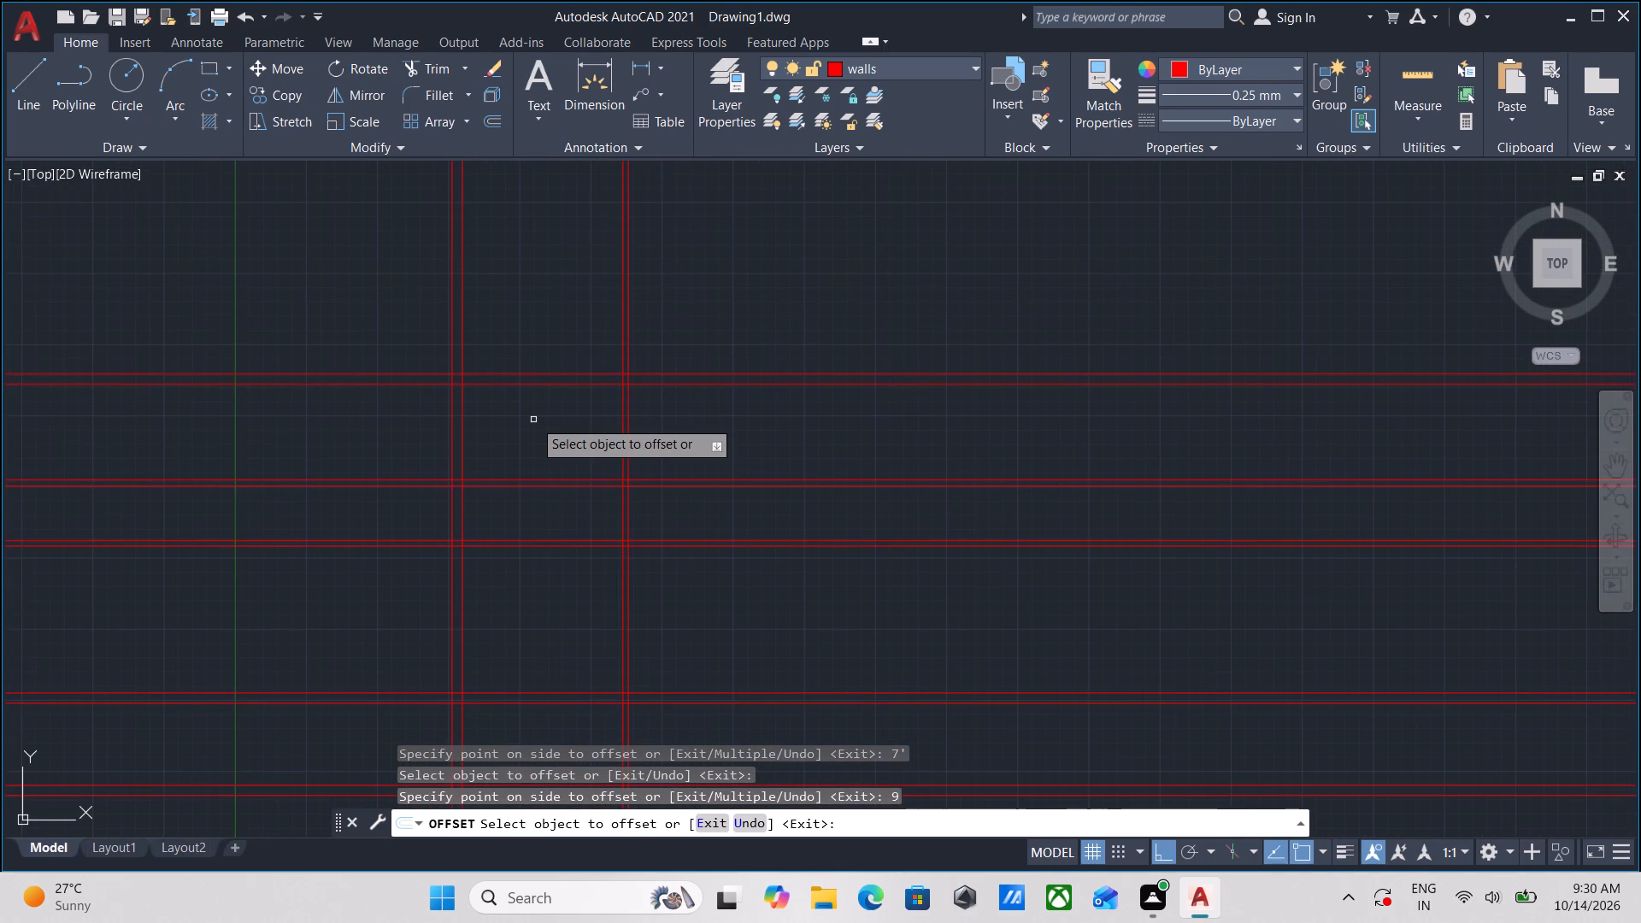
{"action": "type", "text": "tr"}
{"action": "key", "text": "Return"}
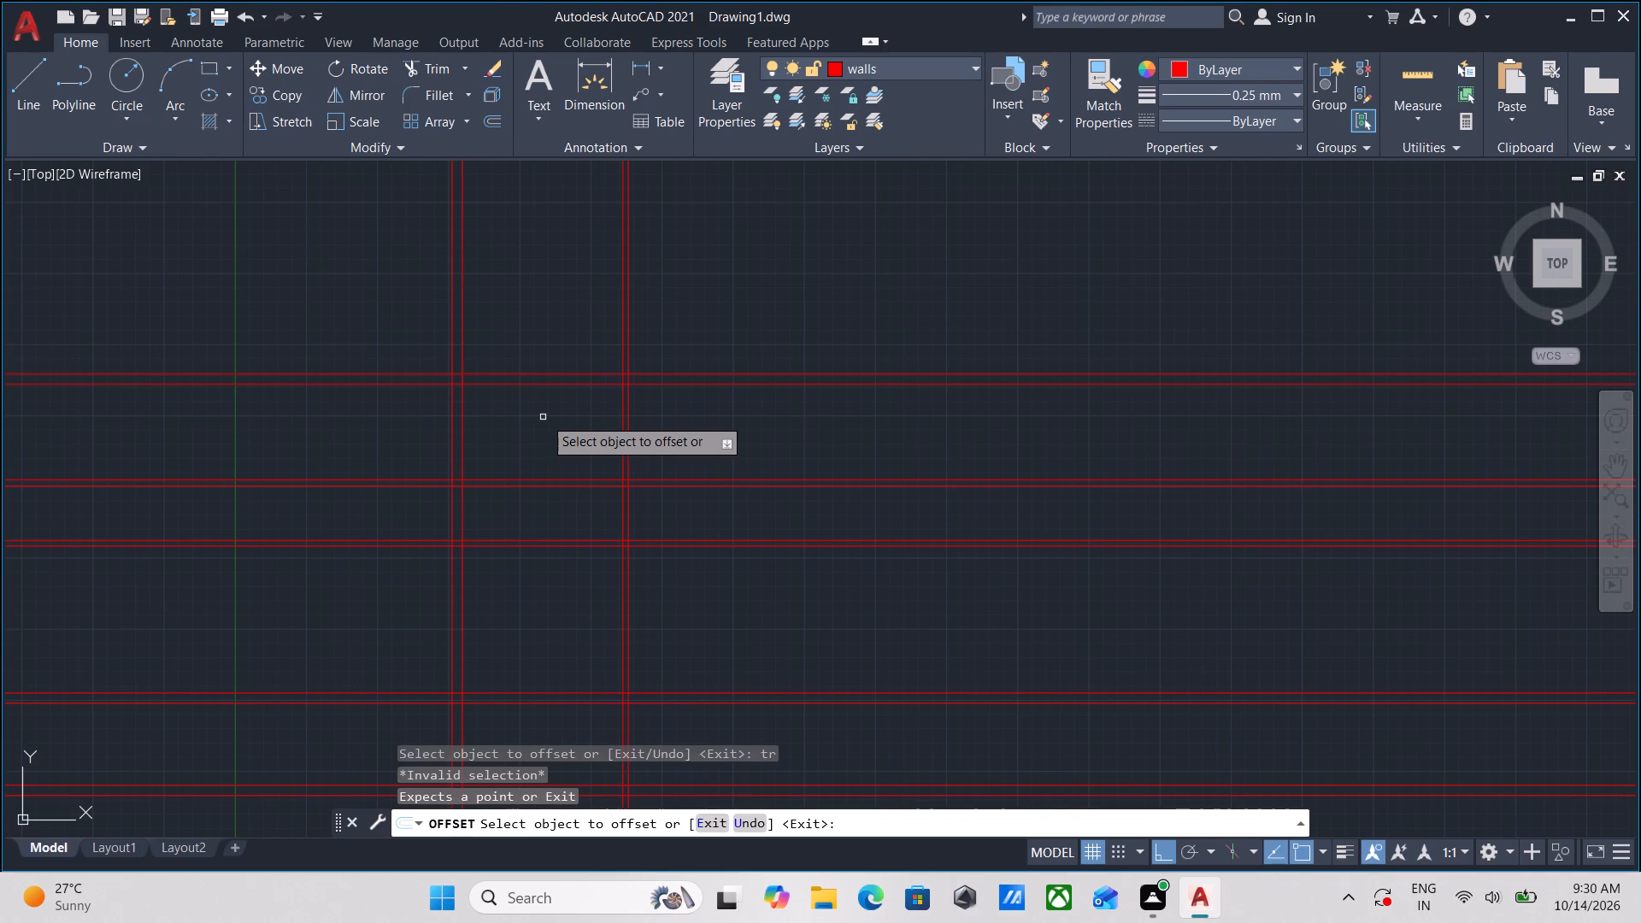
{"action": "key", "text": "Escape"}
{"action": "scroll", "coordinate": [553, 409], "scroll_direction": "up", "scroll_amount": 2}
{"action": "type", "text": "tr"}
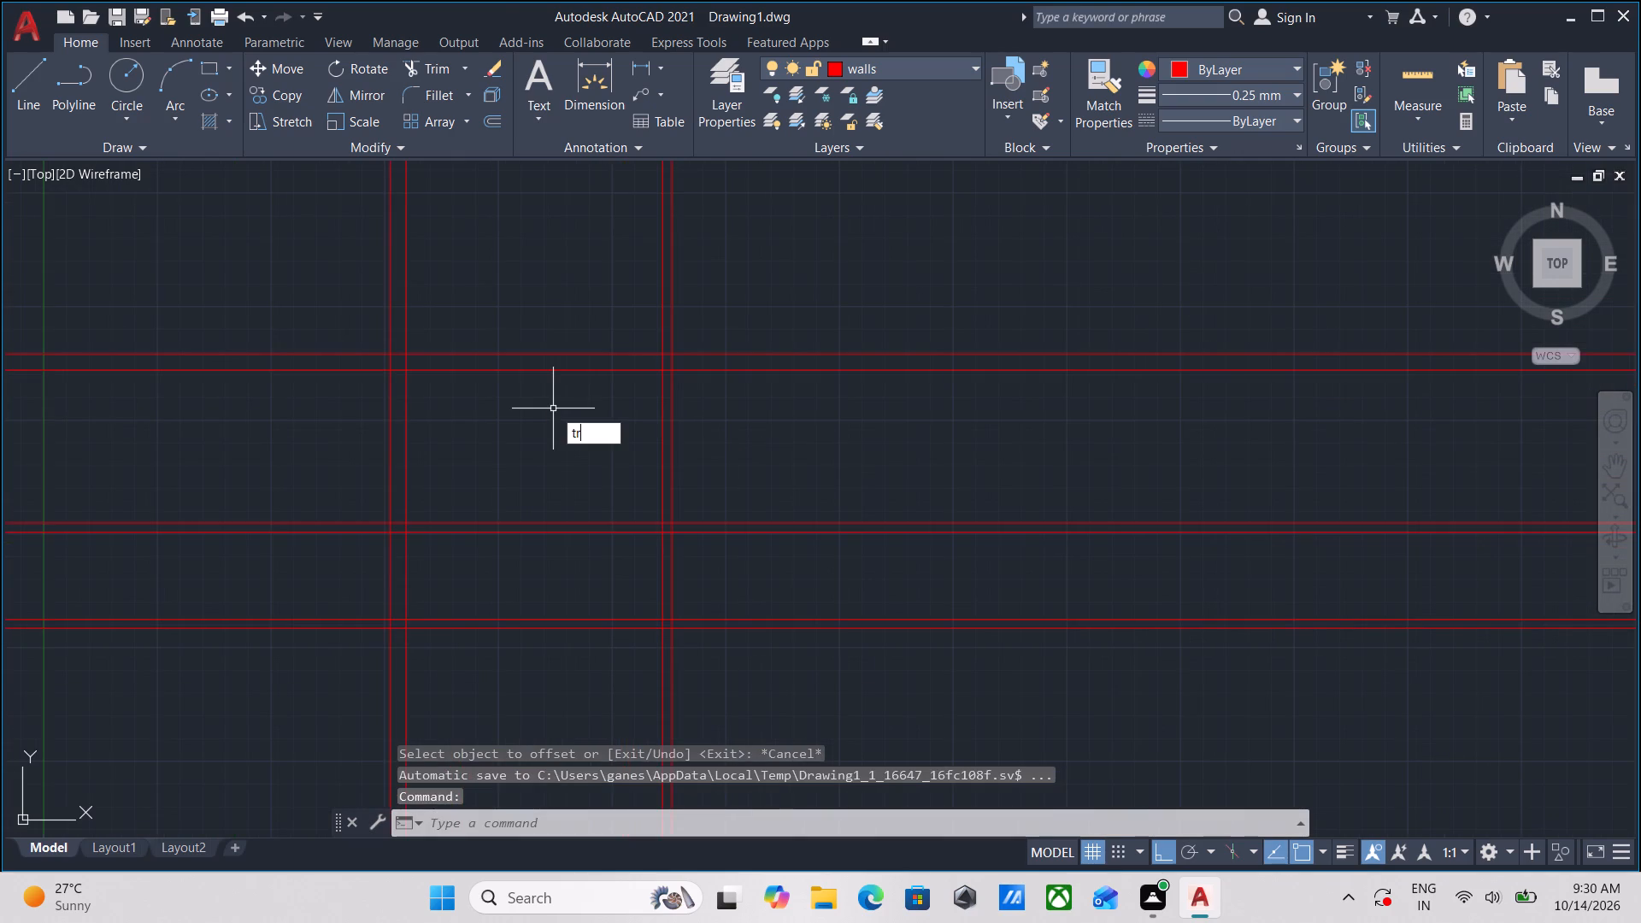
{"action": "key", "text": "Return"}
{"action": "left_click", "coordinate": [751, 288]}
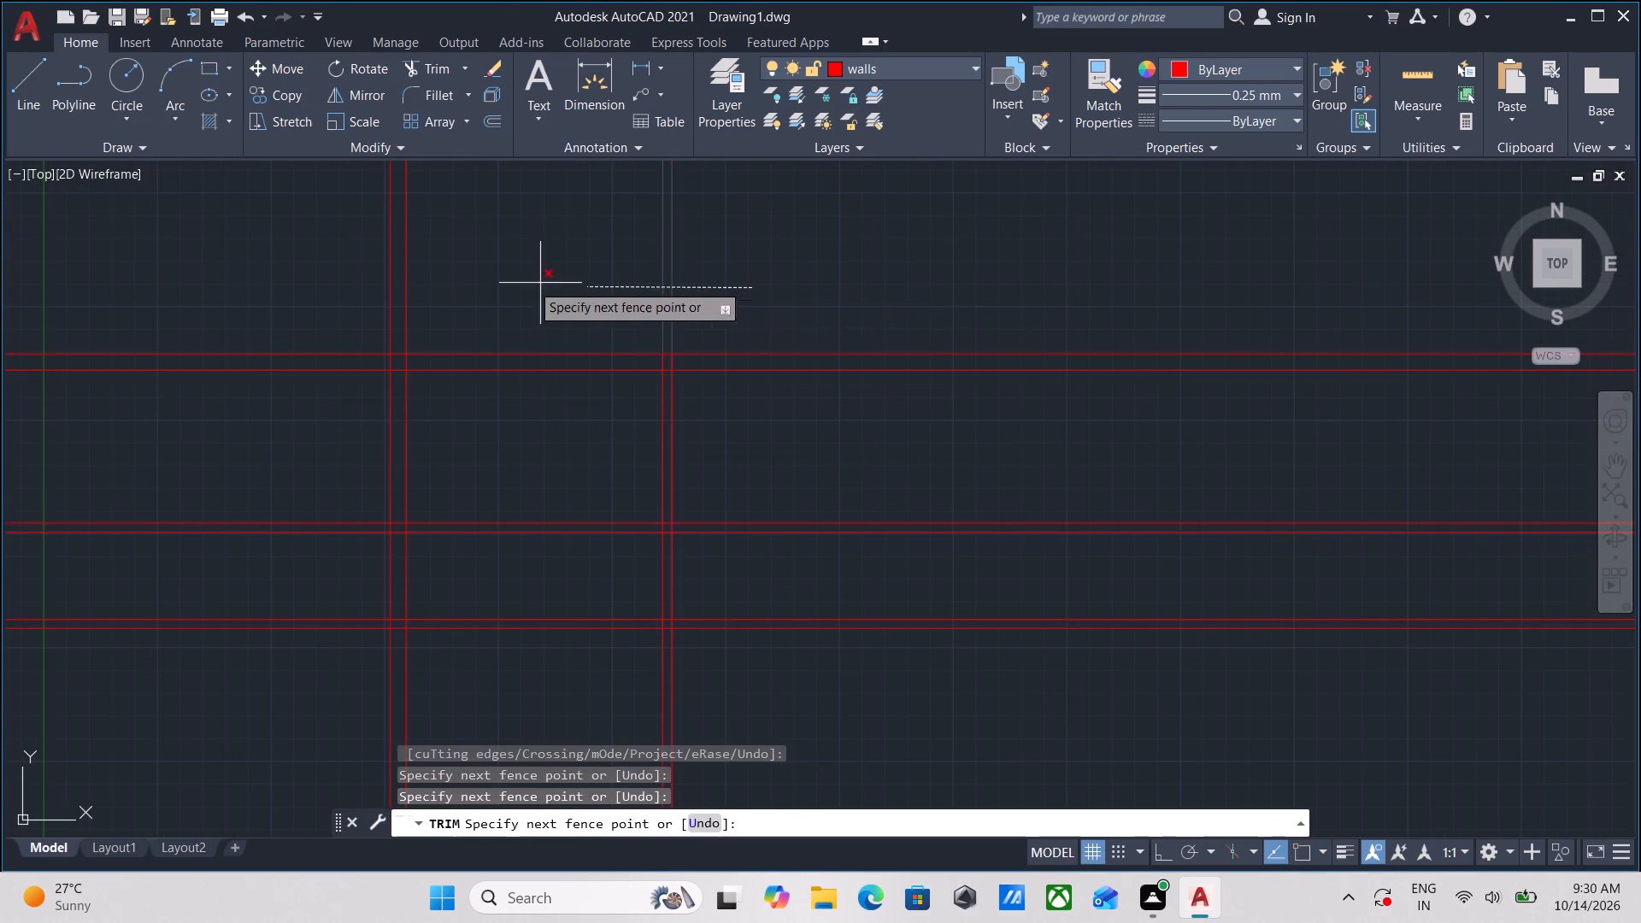
{"action": "left_click", "coordinate": [297, 267]}
Trim the horizontal wall lines that project beyond the outer face of the left exterior wall.
{"action": "left_click", "coordinate": [273, 296]}
{"action": "scroll", "coordinate": [298, 602], "scroll_direction": "down", "scroll_amount": 1}
{"action": "middle_click_drag", "start_coordinate": [298, 602], "coordinate": [424, 145]}
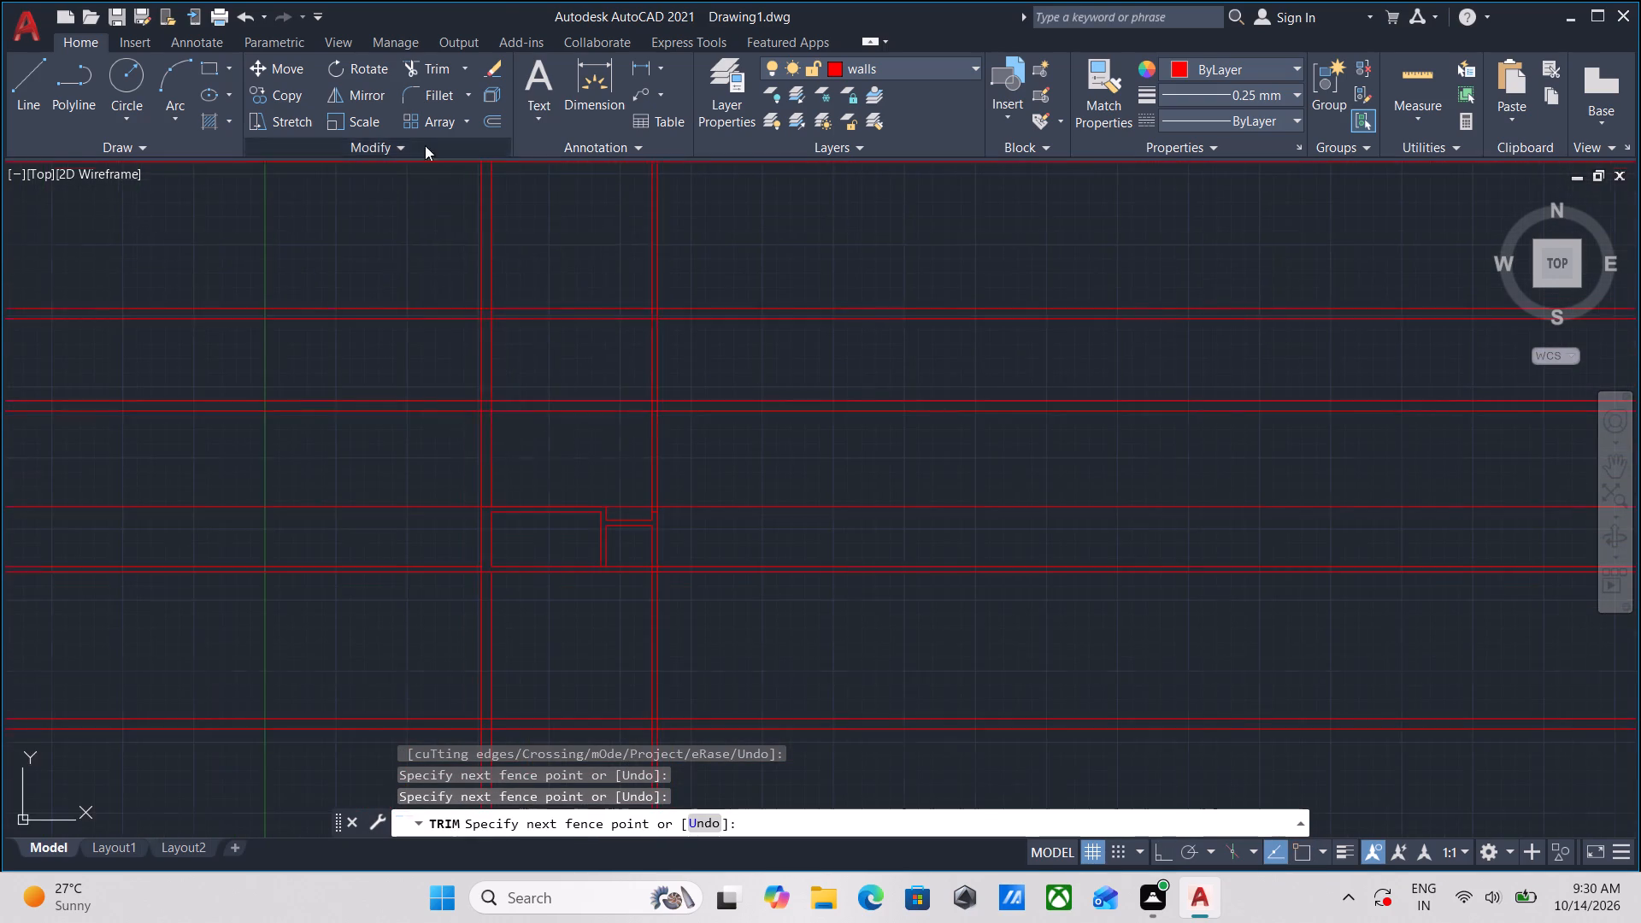
{"action": "scroll", "coordinate": [426, 443], "scroll_direction": "down", "scroll_amount": 2}
{"action": "middle_click_drag", "start_coordinate": [426, 443], "coordinate": [438, 326]}
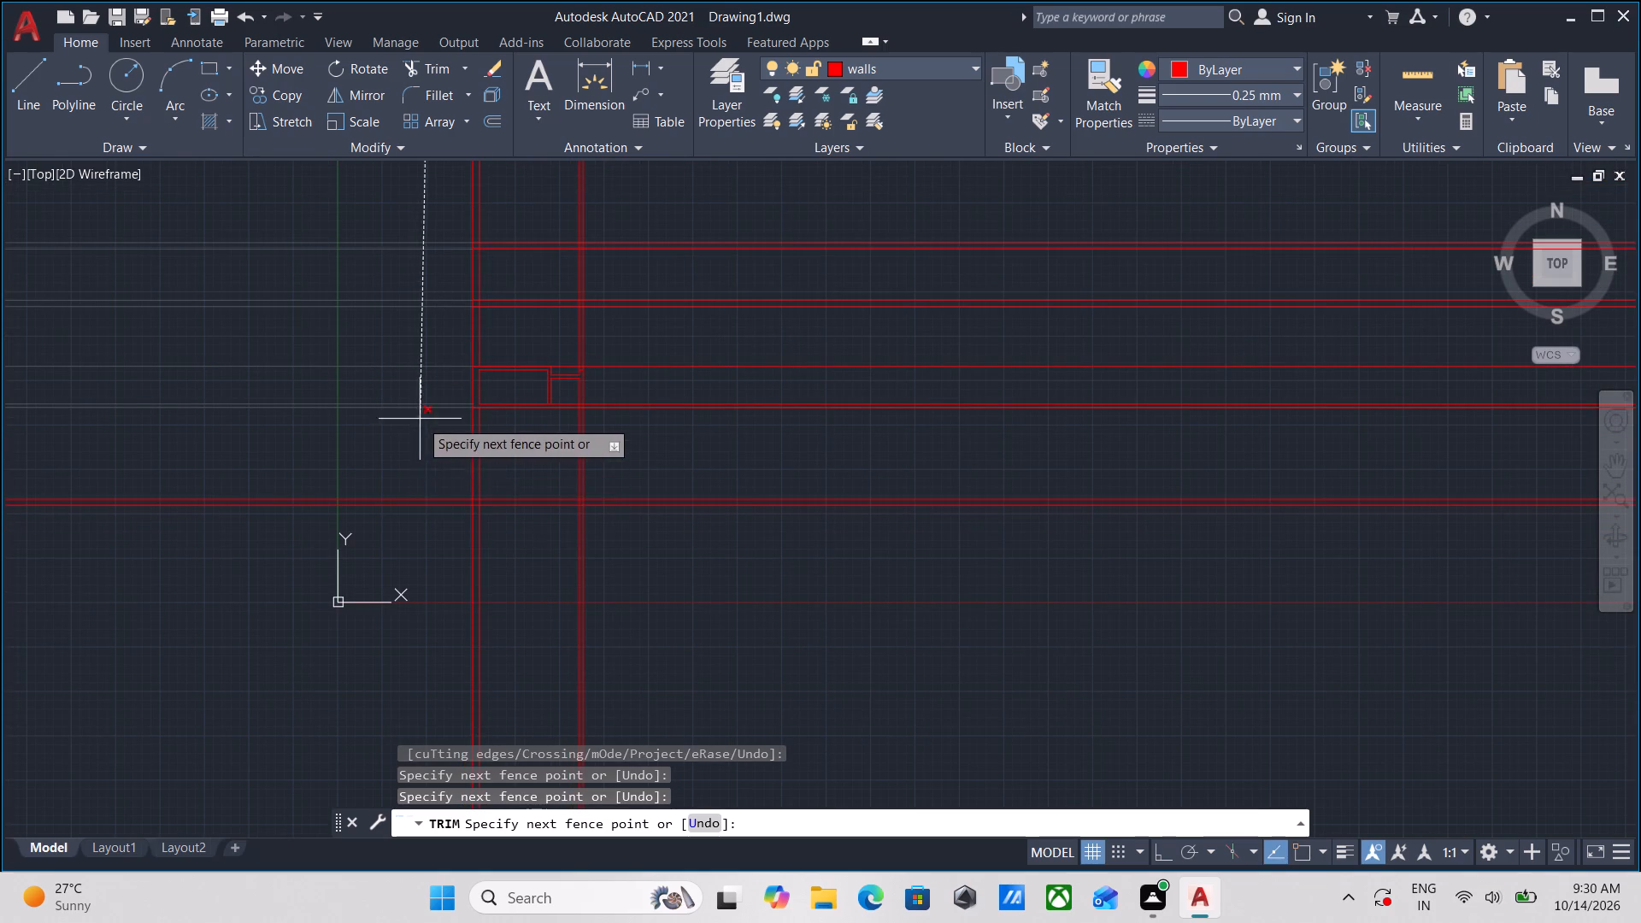
{"action": "left_click", "coordinate": [431, 525]}
Trim the ends of the vertical wall lines that project below the bottom exterior wall.
{"action": "left_click", "coordinate": [439, 531]}
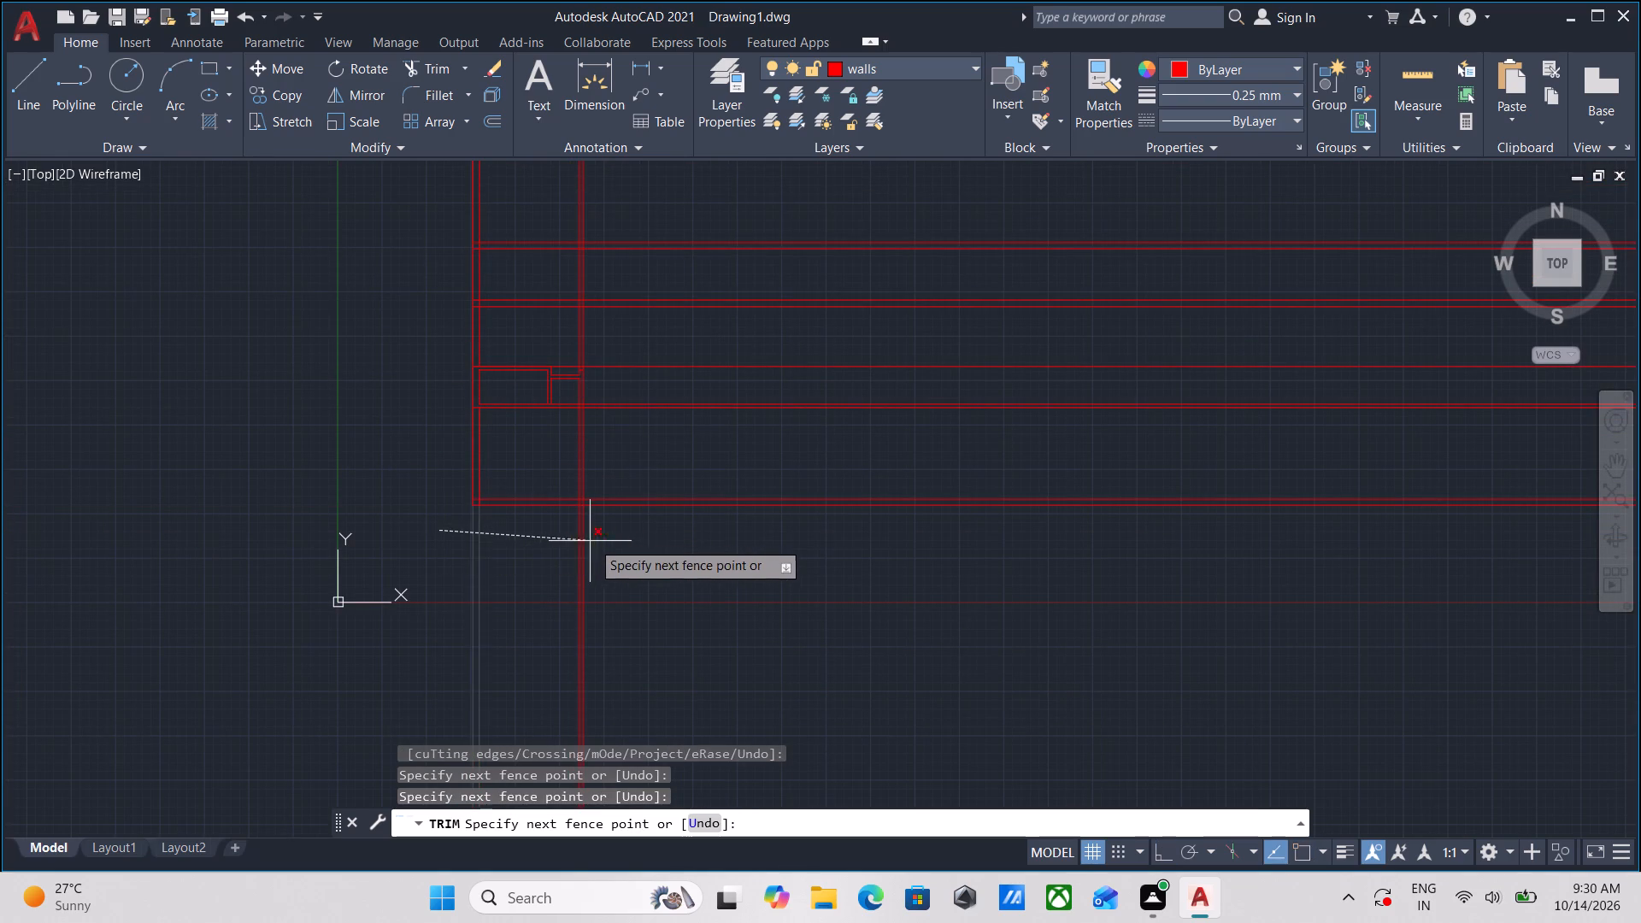
{"action": "left_click", "coordinate": [644, 537]}
{"action": "scroll", "coordinate": [644, 536], "scroll_direction": "down", "scroll_amount": 1}
{"action": "middle_click_drag", "start_coordinate": [644, 536], "coordinate": [643, 638]}
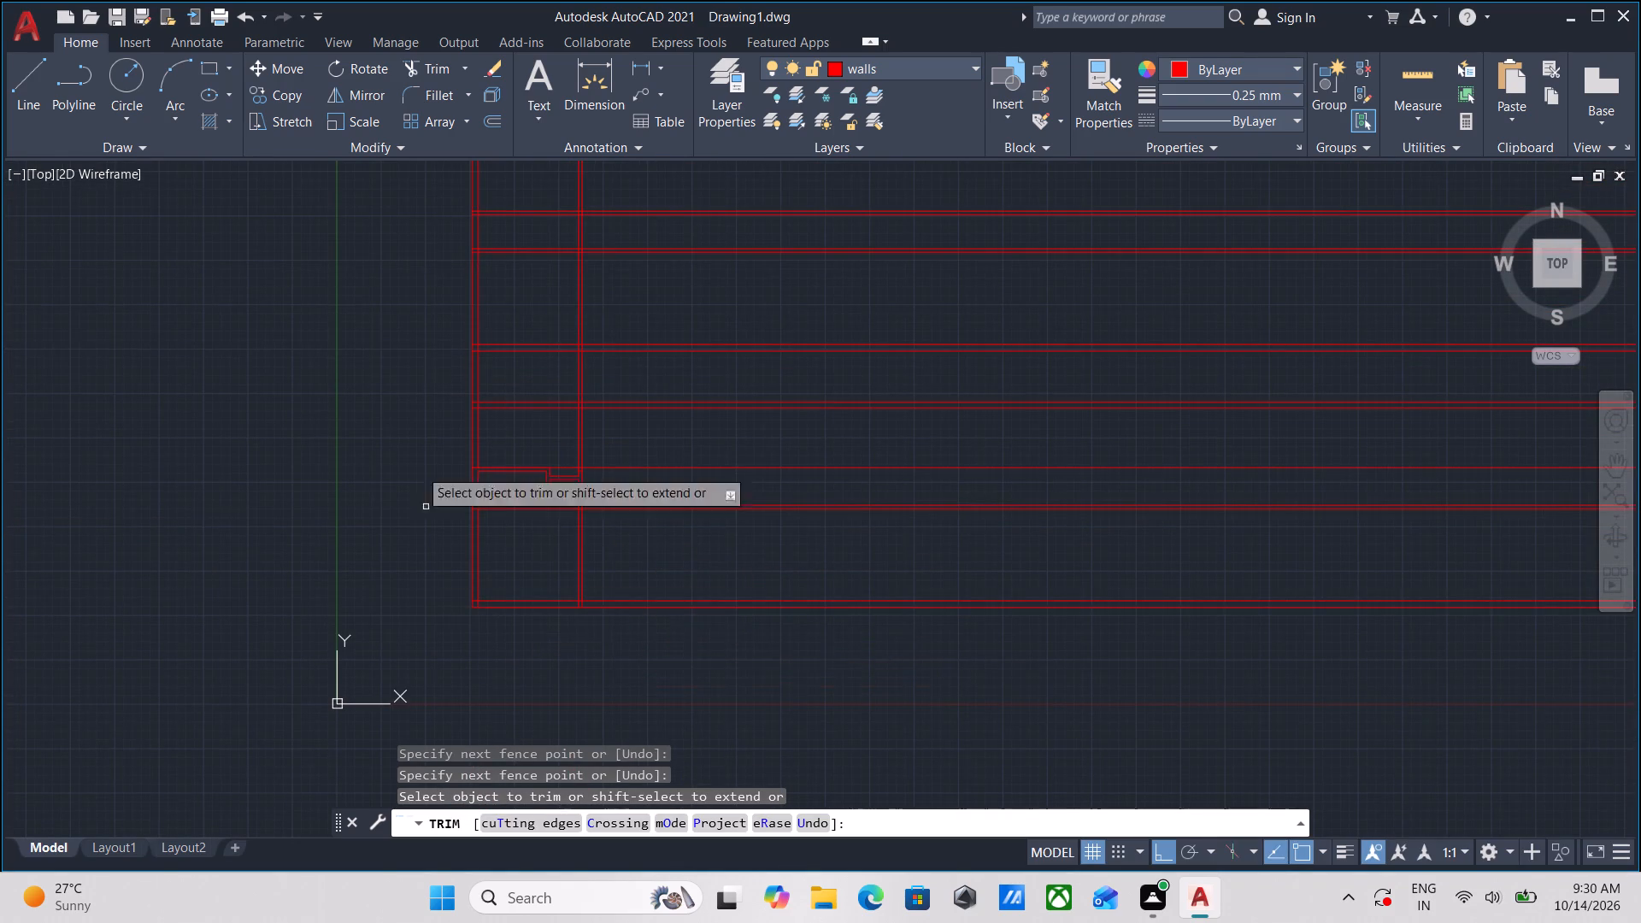
{"action": "middle_click_drag", "start_coordinate": [397, 361], "coordinate": [466, 595]}
{"action": "middle_click_drag", "start_coordinate": [461, 466], "coordinate": [473, 556]}
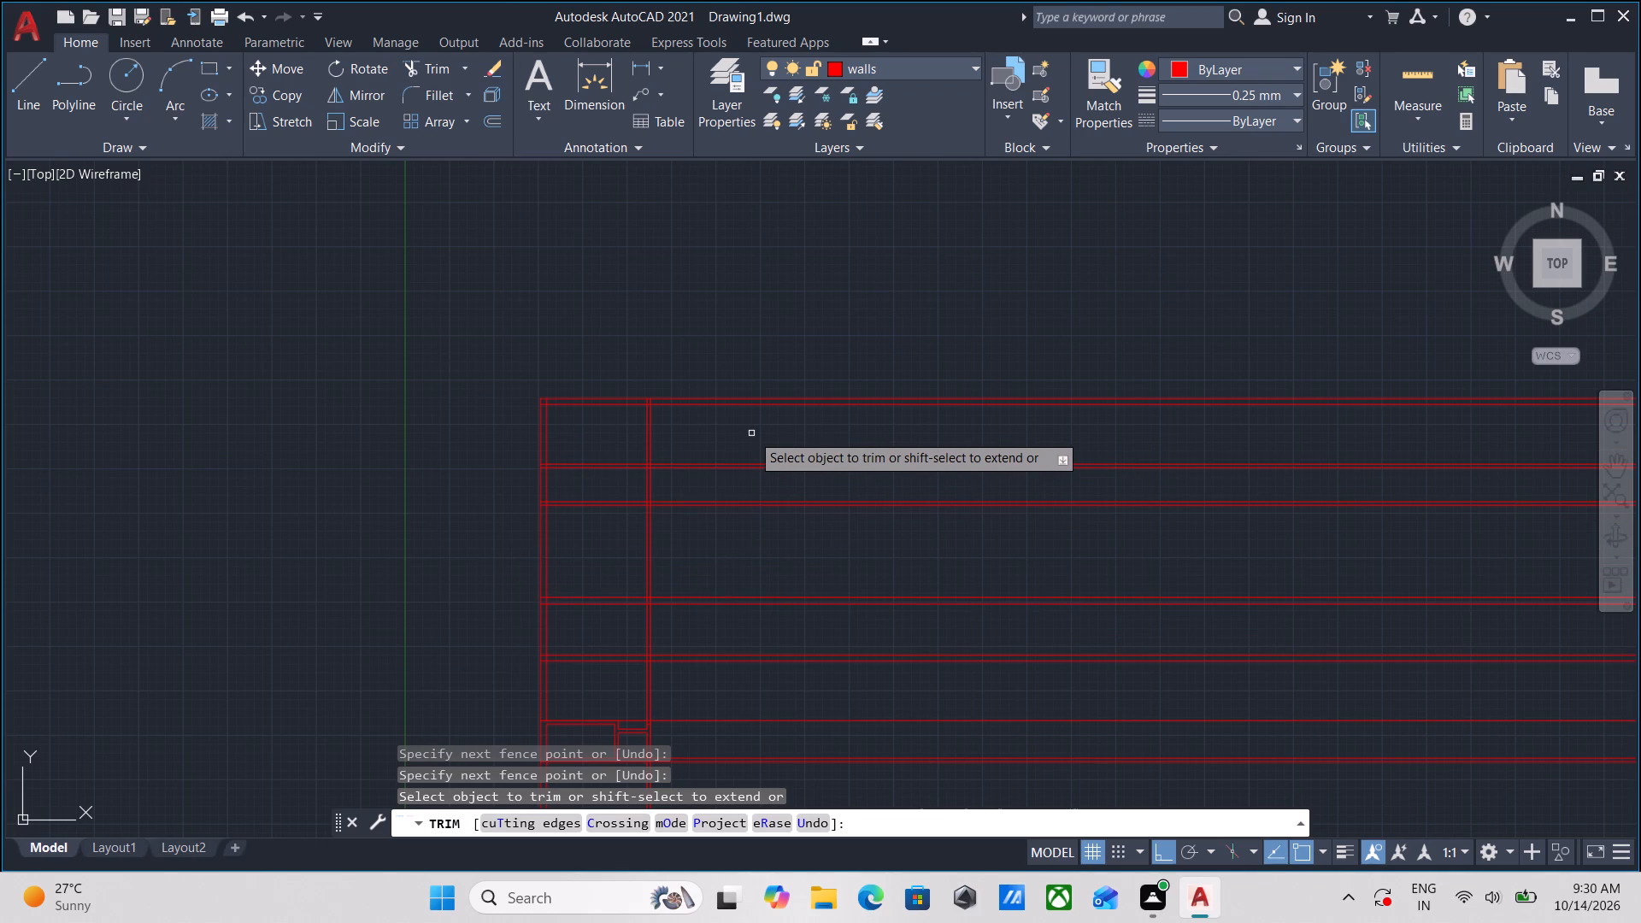
{"action": "scroll", "coordinate": [697, 438], "scroll_direction": "up", "scroll_amount": 2}
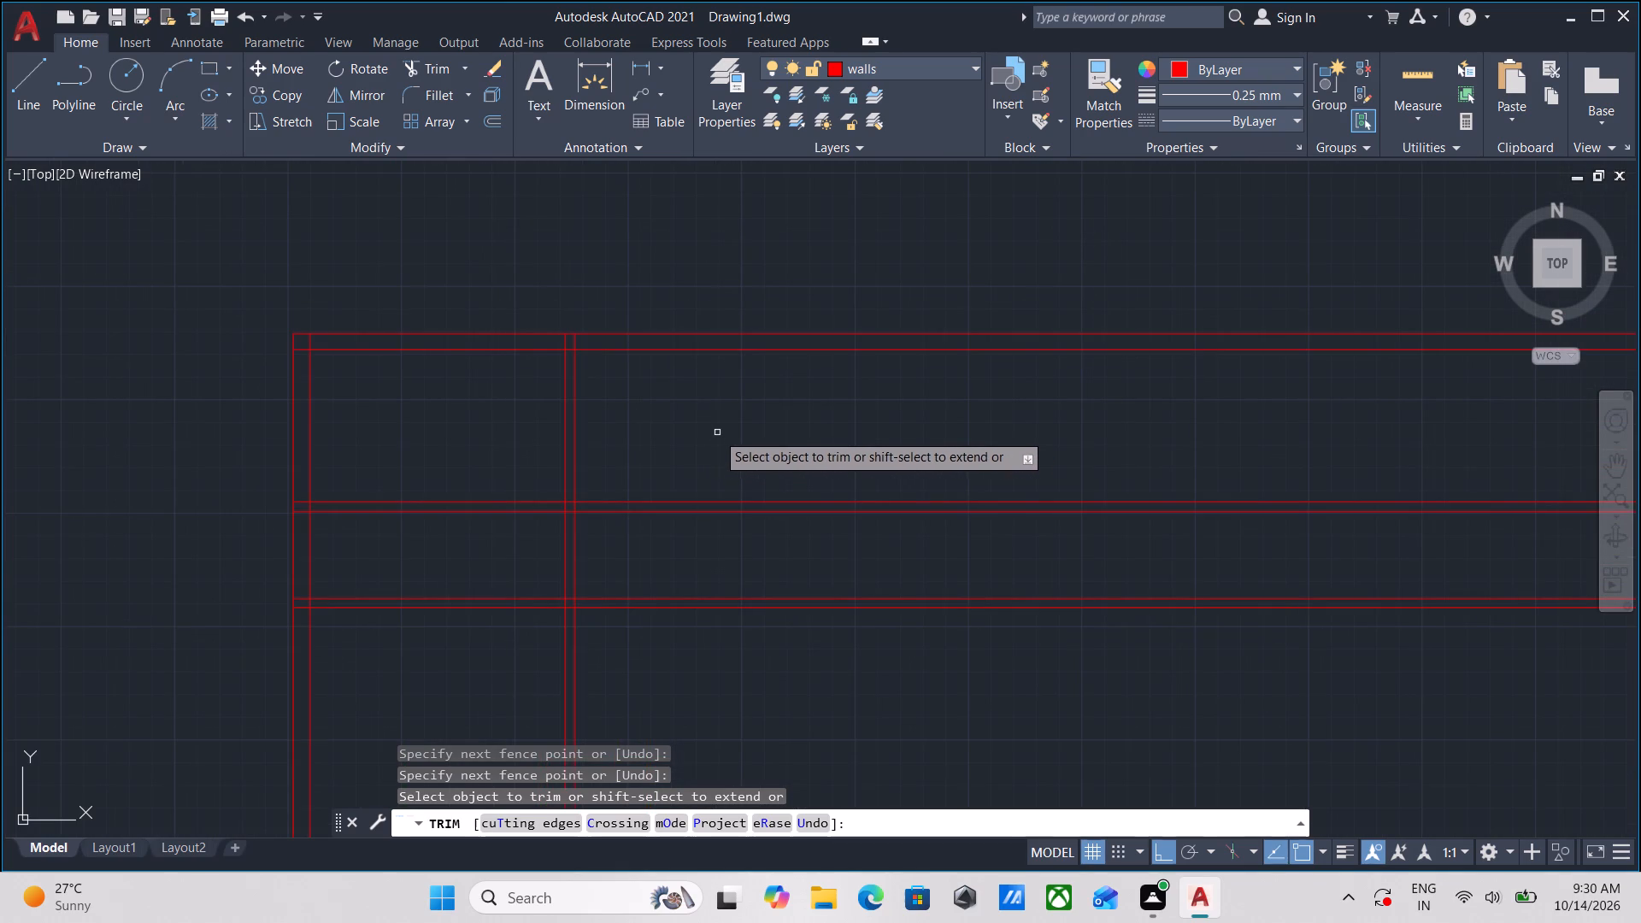
{"action": "key", "text": "Escape"}
Examine the wall and partition layout in the upper-left corner of the floor plan.
{"action": "scroll", "coordinate": [620, 451], "scroll_direction": "up", "scroll_amount": 2}
{"action": "scroll", "coordinate": [620, 451], "scroll_direction": "down", "scroll_amount": 1}
{"action": "middle_click_drag", "start_coordinate": [620, 451], "coordinate": [721, 476]}
{"action": "middle_click_drag", "start_coordinate": [464, 455], "coordinate": [530, 473]}
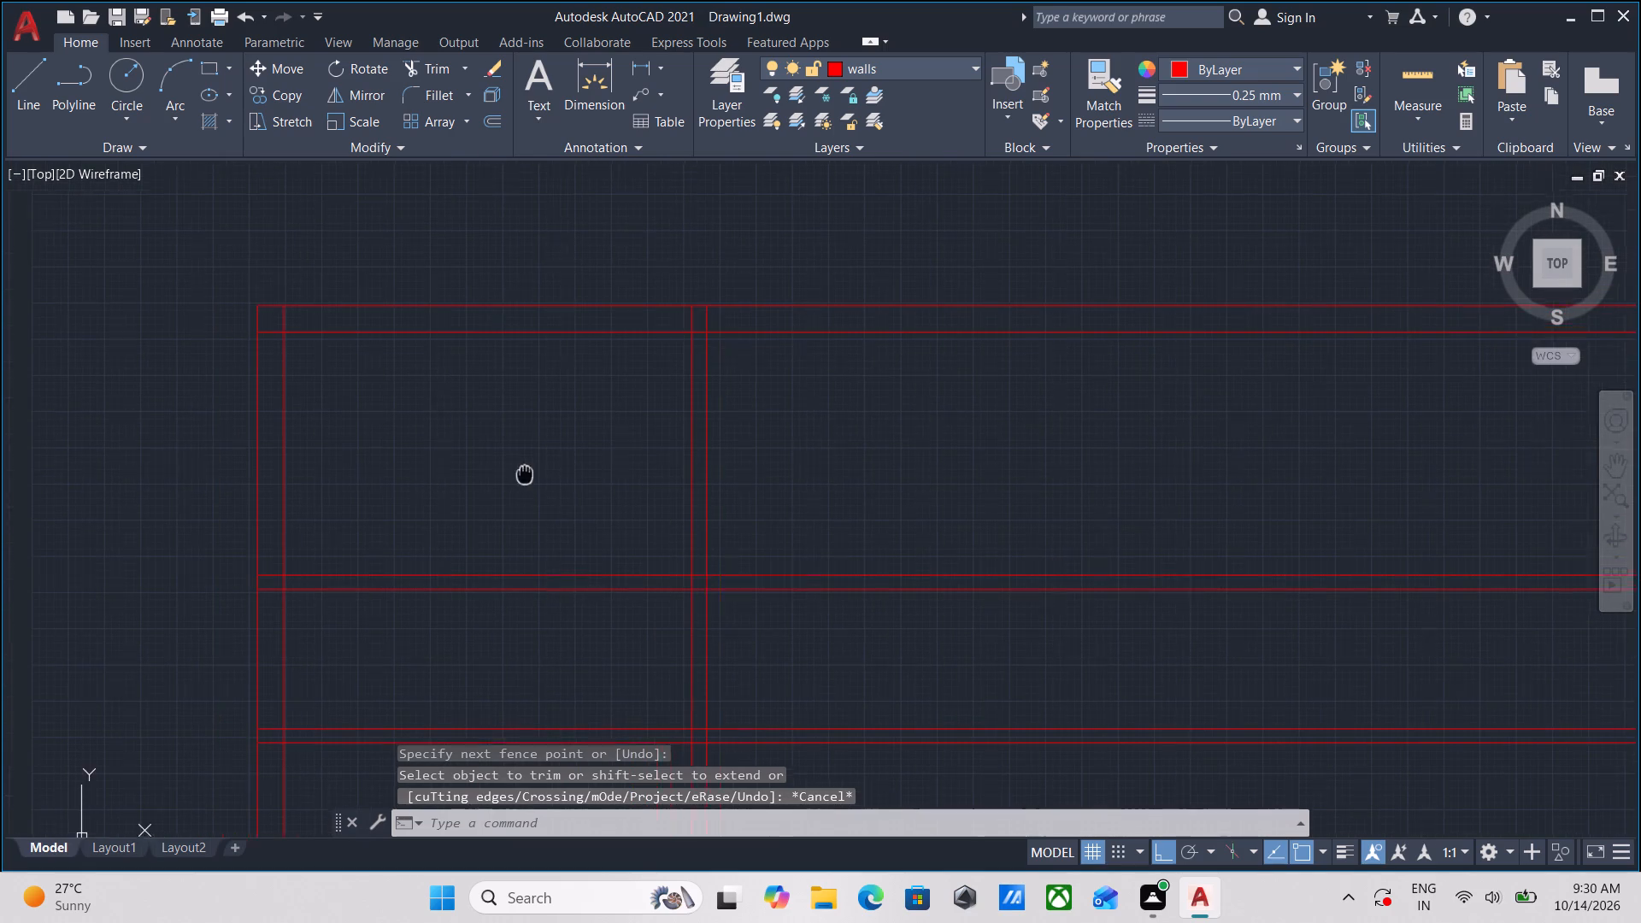
{"action": "middle_click_drag", "start_coordinate": [530, 473], "coordinate": [538, 475]}
{"action": "middle_click_drag", "start_coordinate": [544, 444], "coordinate": [604, 484]}
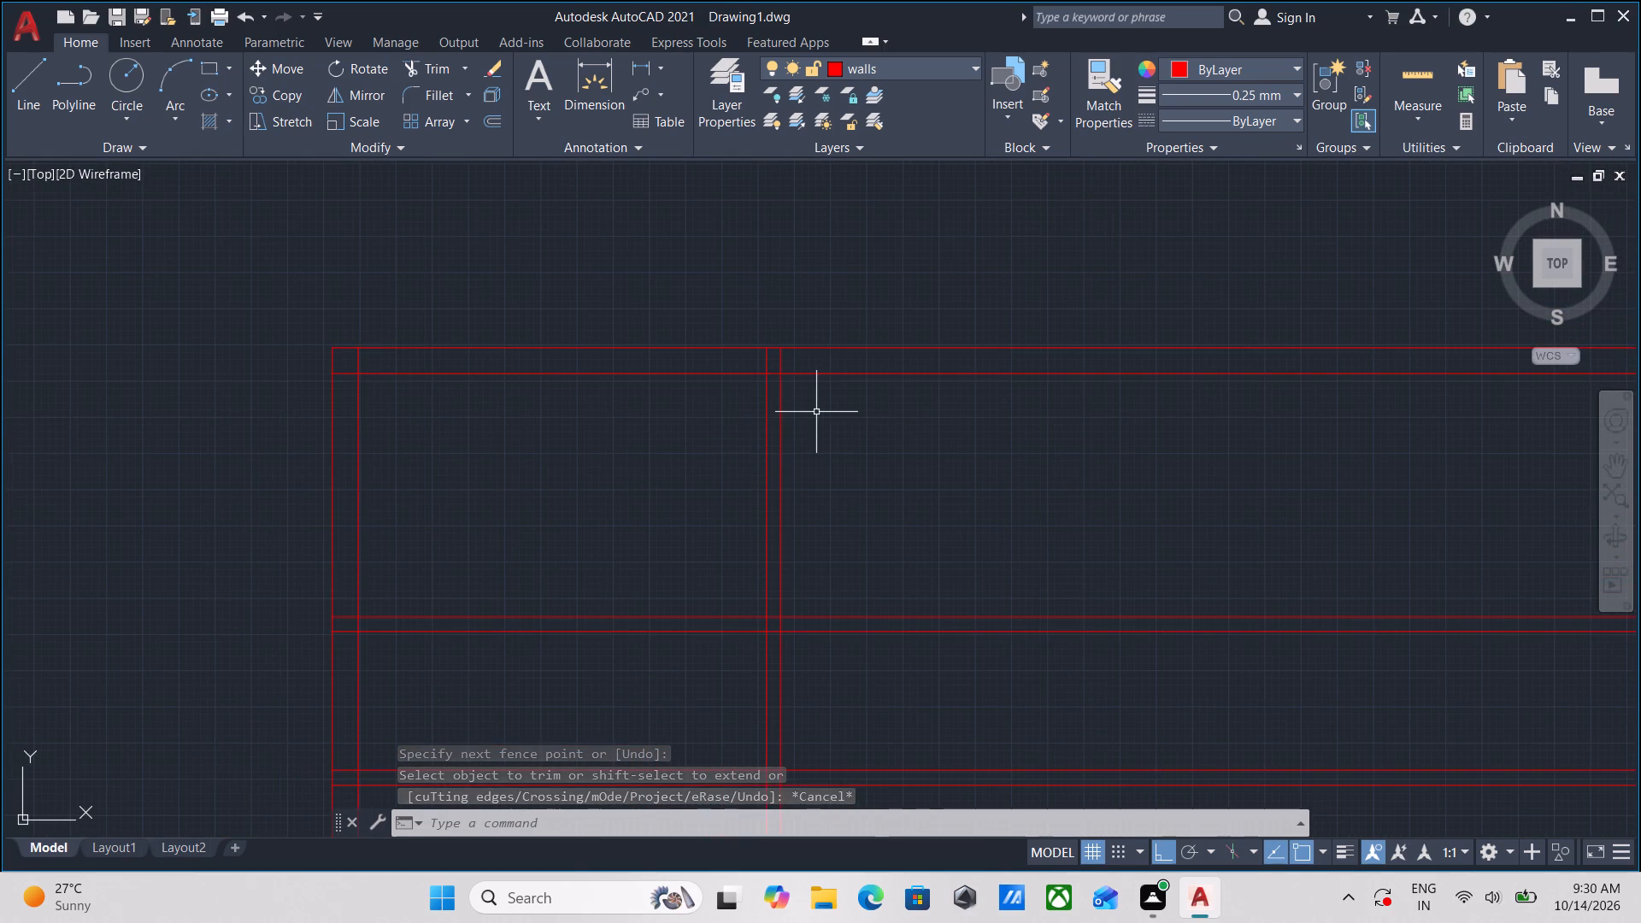
{"action": "scroll", "coordinate": [619, 419], "scroll_direction": "down", "scroll_amount": 1}
{"action": "middle_click_drag", "start_coordinate": [619, 419], "coordinate": [623, 403]}
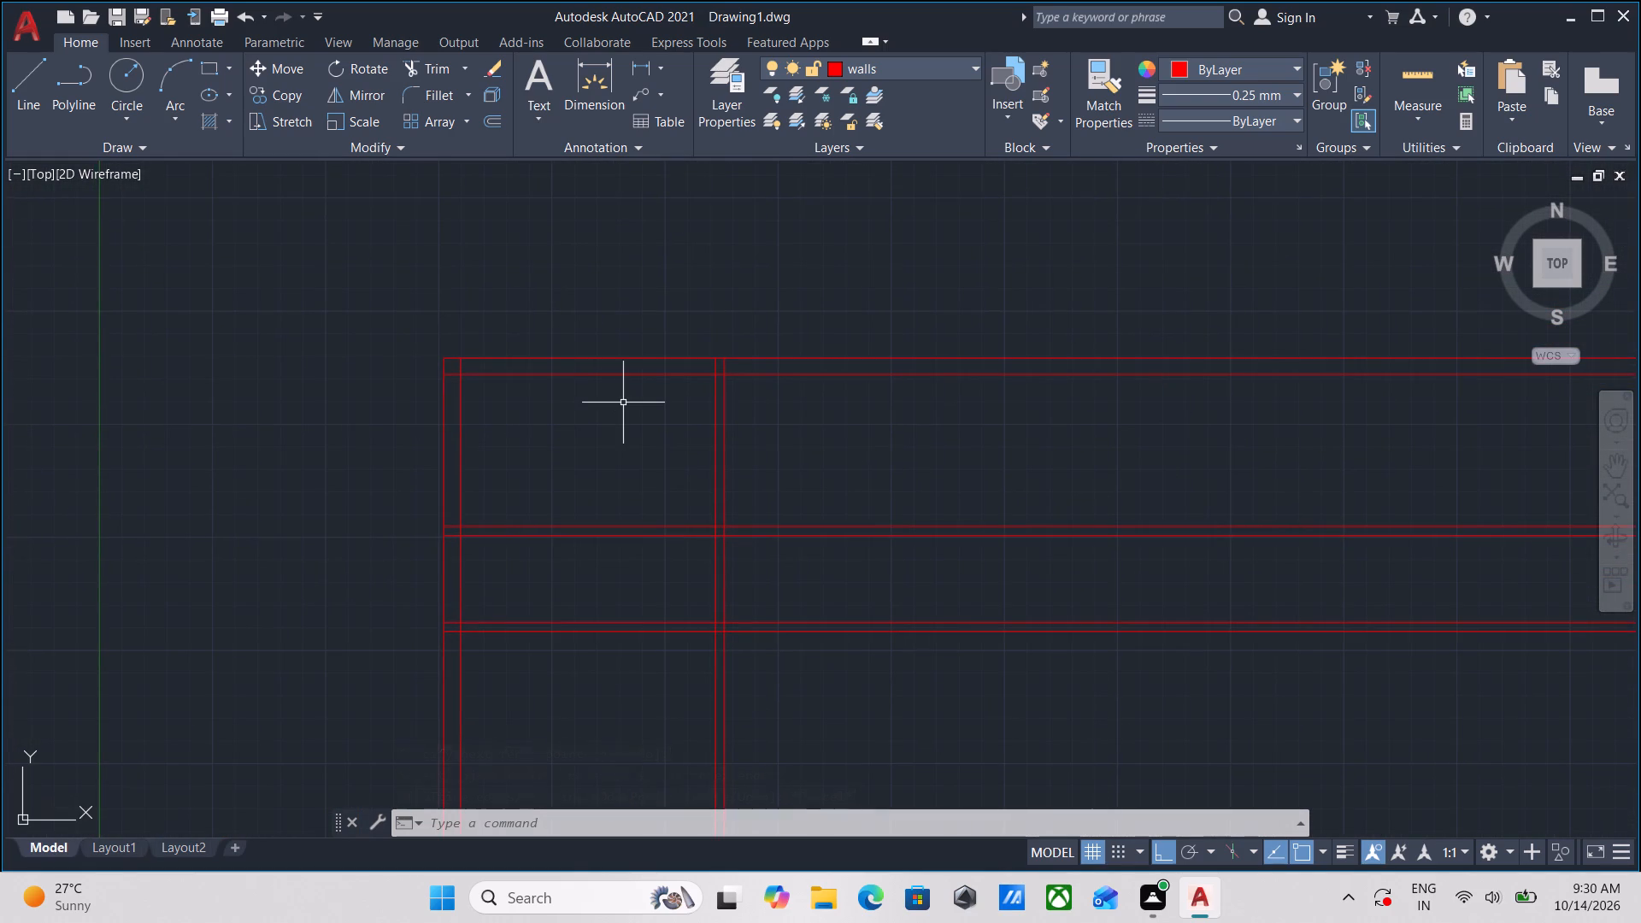
{"action": "middle_click_drag", "start_coordinate": [624, 492], "coordinate": [635, 434]}
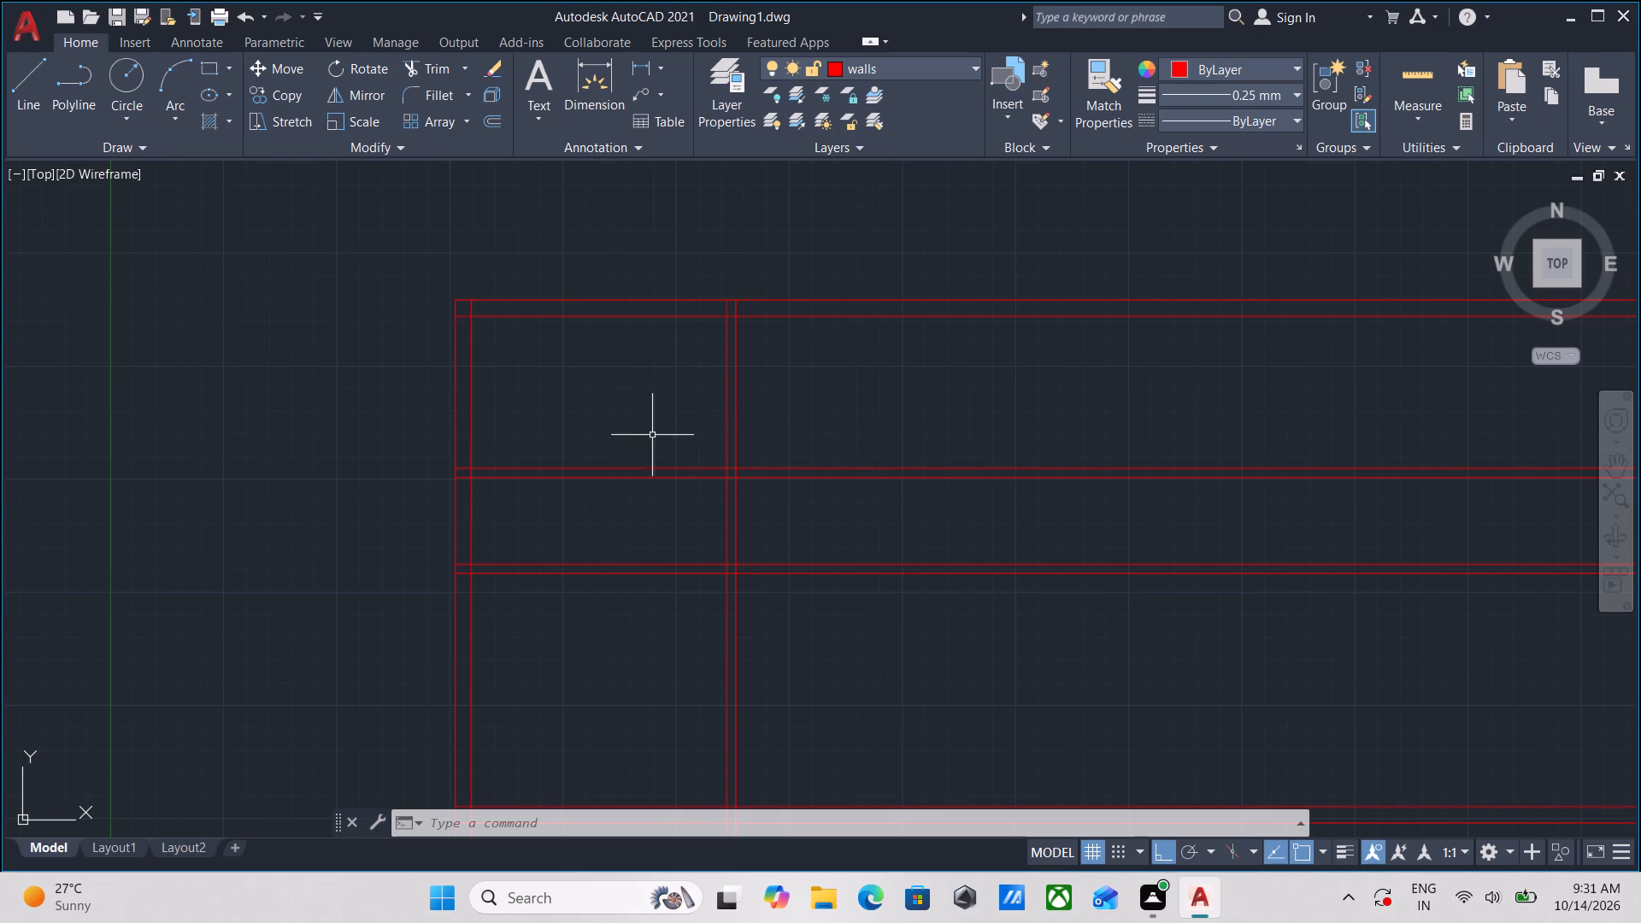
Trim the overlapping lines where the lower partition of the 4' wide space meets the left exterior wall.
{"action": "middle_click_drag", "start_coordinate": [763, 405], "coordinate": [612, 443]}
{"action": "middle_click_drag", "start_coordinate": [534, 566], "coordinate": [522, 475]}
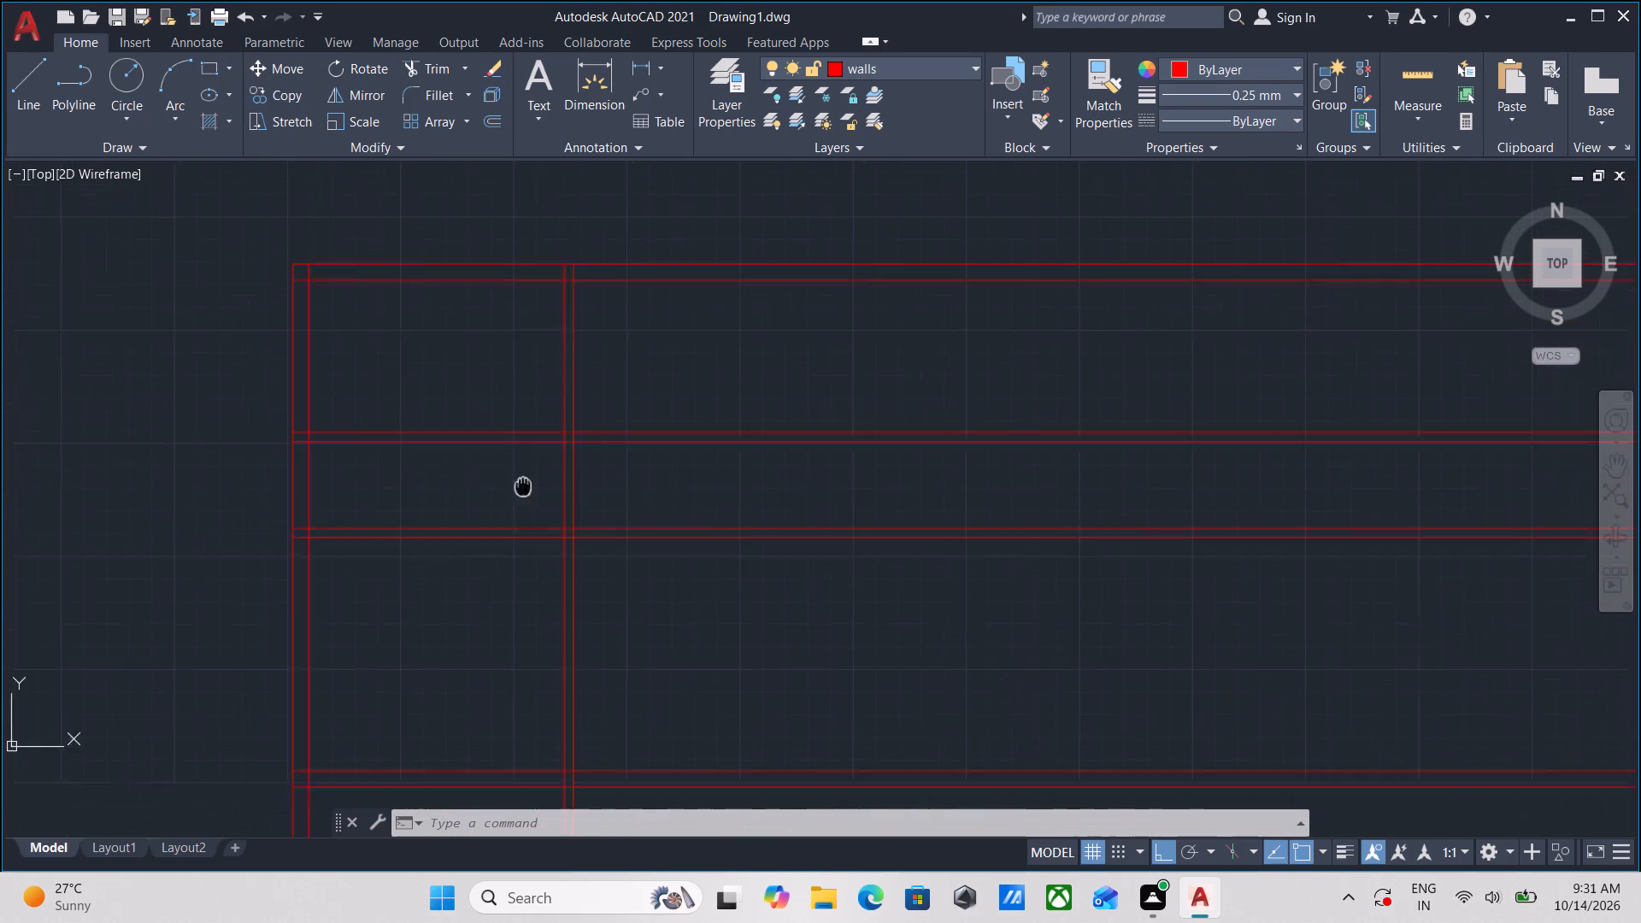
{"action": "middle_click_drag", "start_coordinate": [522, 475], "coordinate": [521, 452]}
{"action": "scroll", "coordinate": [341, 473], "scroll_direction": "up", "scroll_amount": 1}
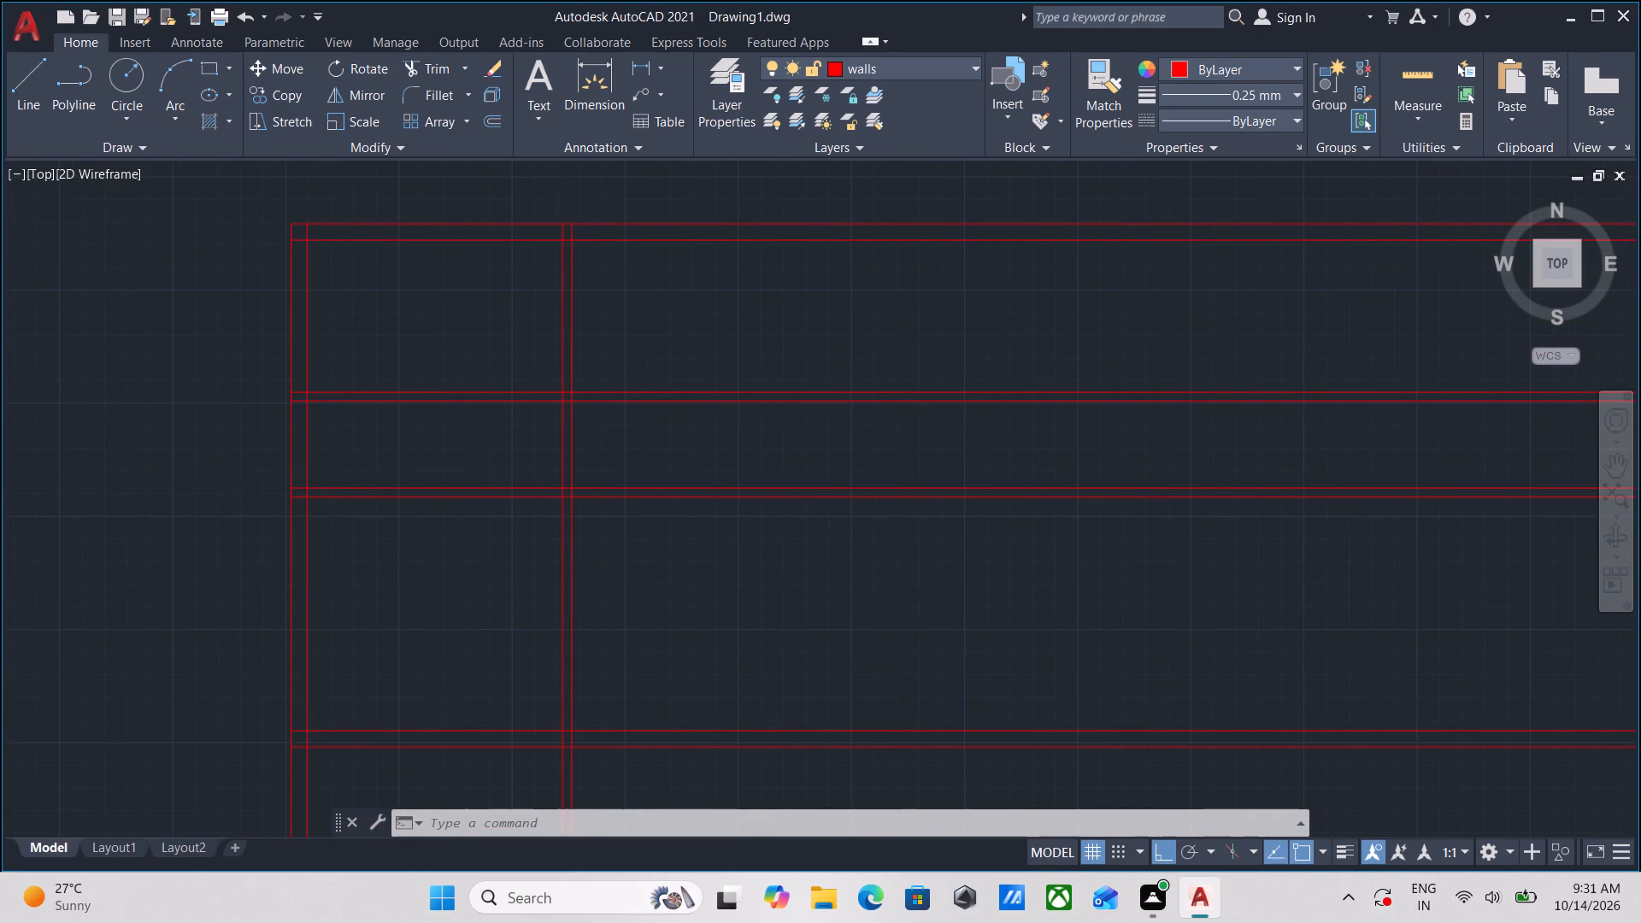
{"action": "middle_click_drag", "start_coordinate": [343, 461], "coordinate": [391, 488]}
{"action": "type", "text": "tr"}
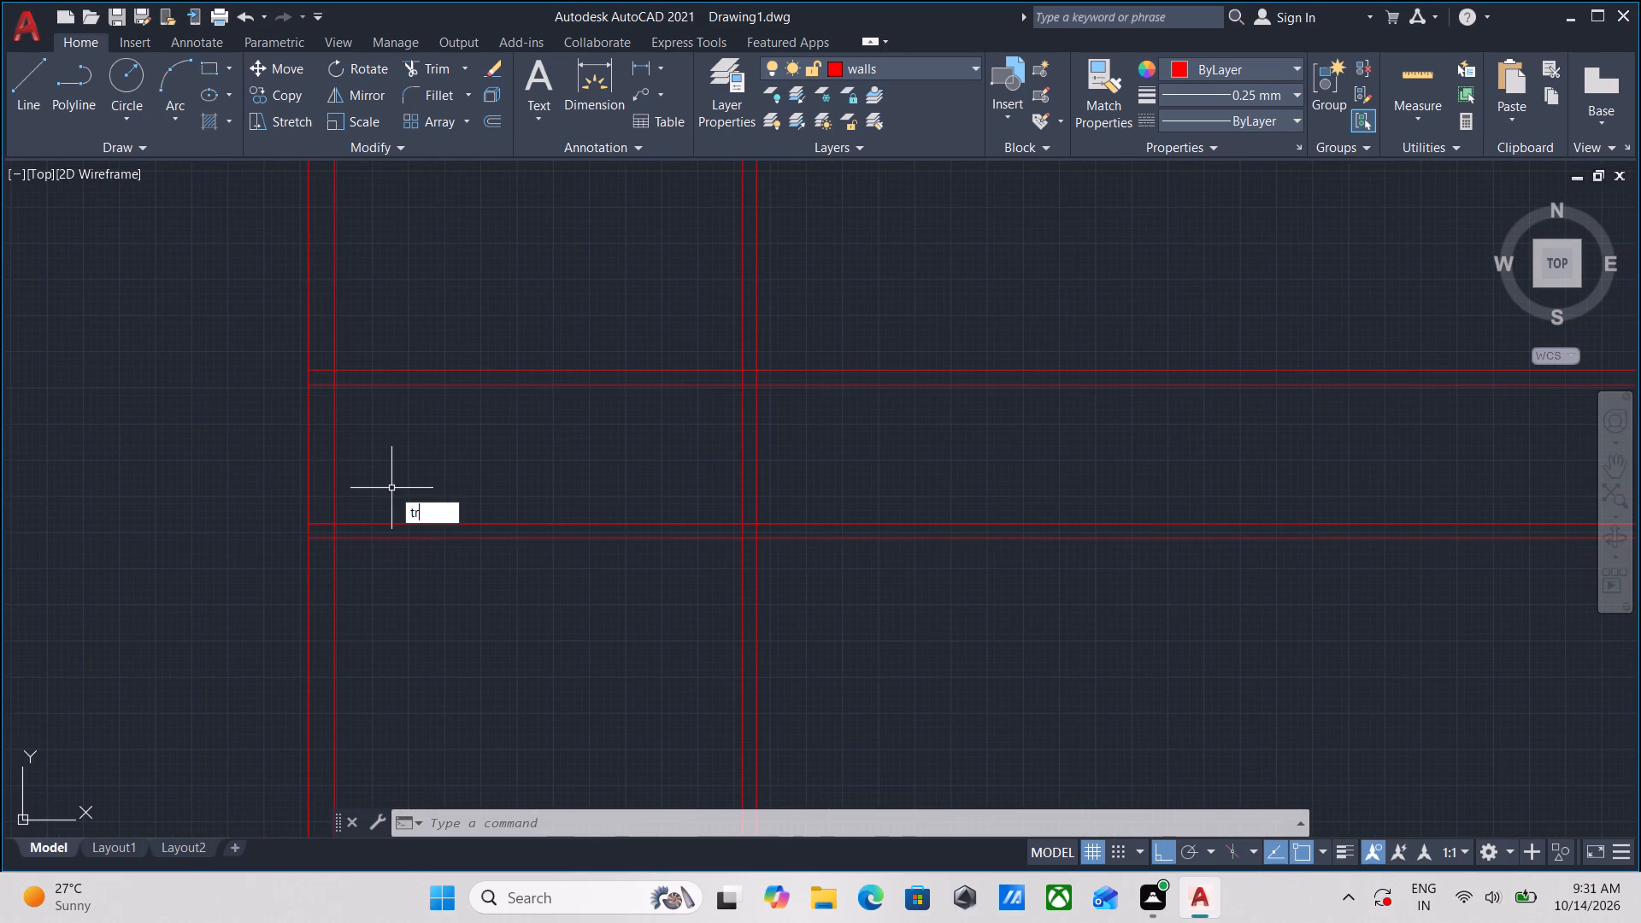
{"action": "key", "text": "Return"}
{"action": "scroll", "coordinate": [360, 546], "scroll_direction": "up", "scroll_amount": 3}
{"action": "left_click", "coordinate": [282, 494]}
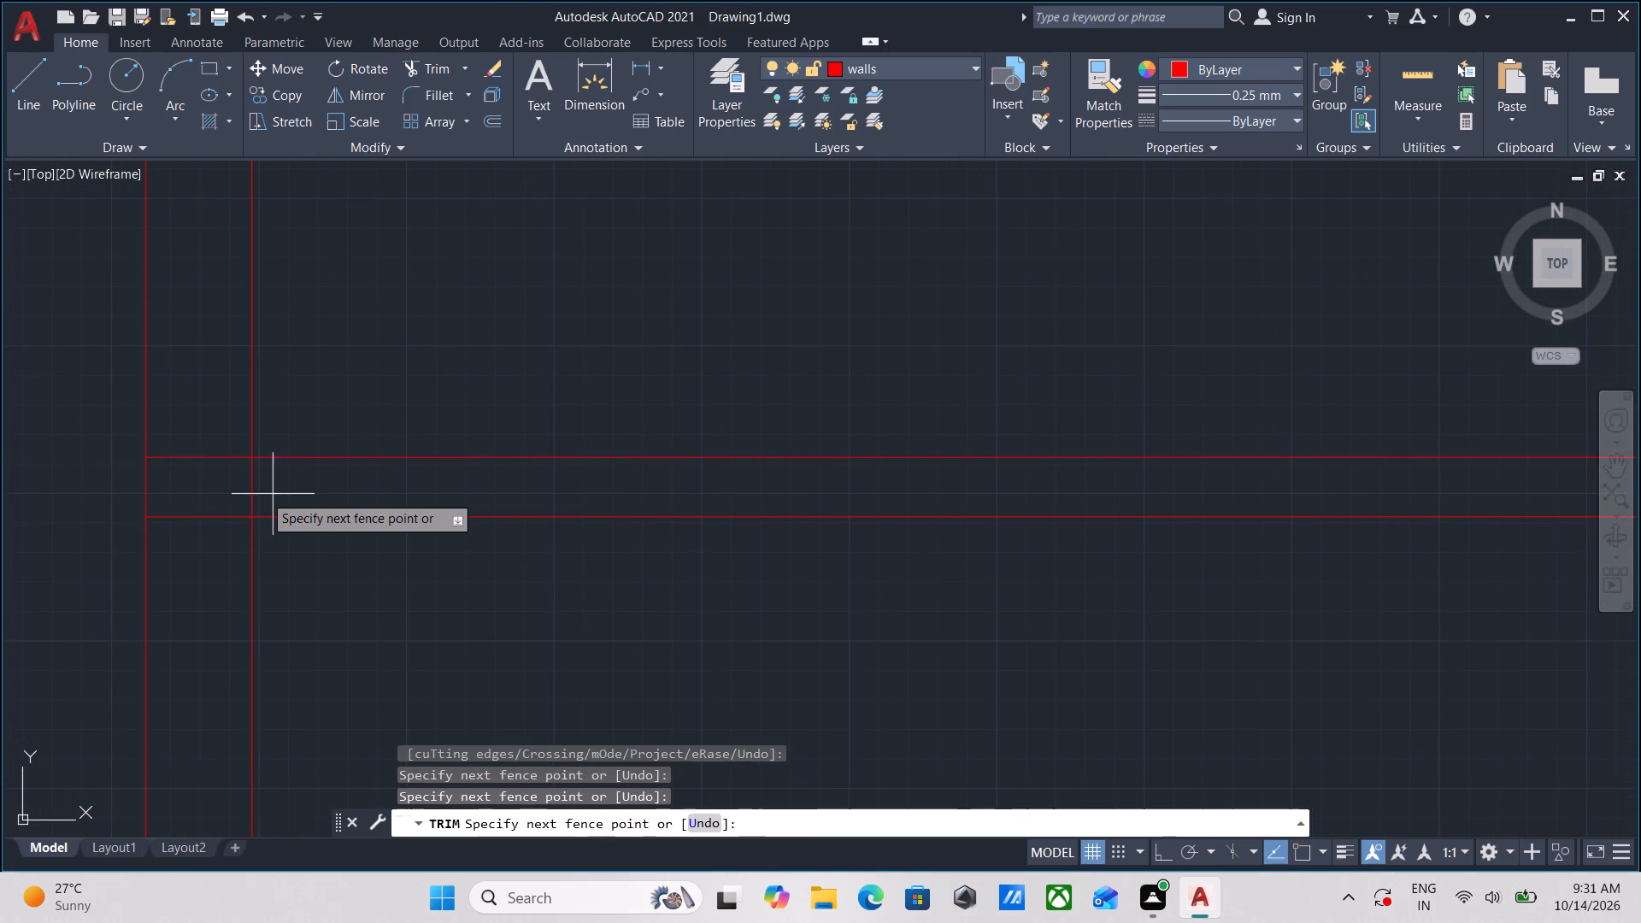
{"action": "left_click", "coordinate": [224, 494]}
{"action": "left_click", "coordinate": [213, 573]}
{"action": "left_click", "coordinate": [210, 406]}
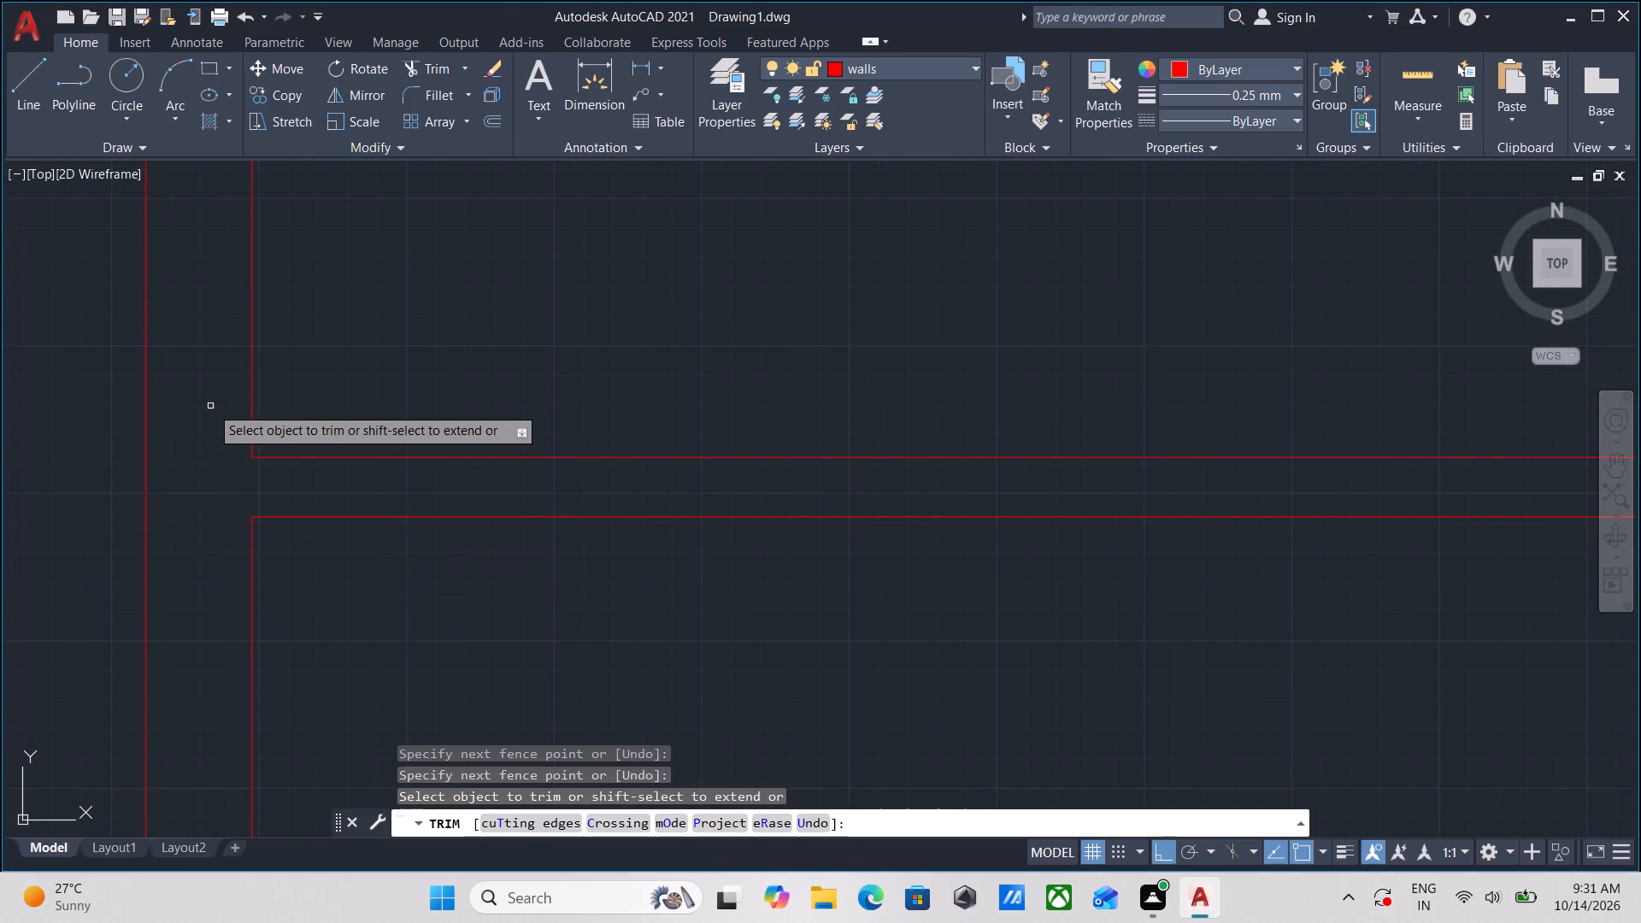
Trim the overlapping lines where the upper partition of the 4' wide space meets the left exterior wall.
{"action": "scroll", "coordinate": [210, 406], "scroll_direction": "down", "scroll_amount": 1}
{"action": "middle_click_drag", "start_coordinate": [210, 406], "coordinate": [351, 581]}
{"action": "middle_click_drag", "start_coordinate": [332, 456], "coordinate": [362, 584]}
{"action": "left_click", "coordinate": [373, 414]}
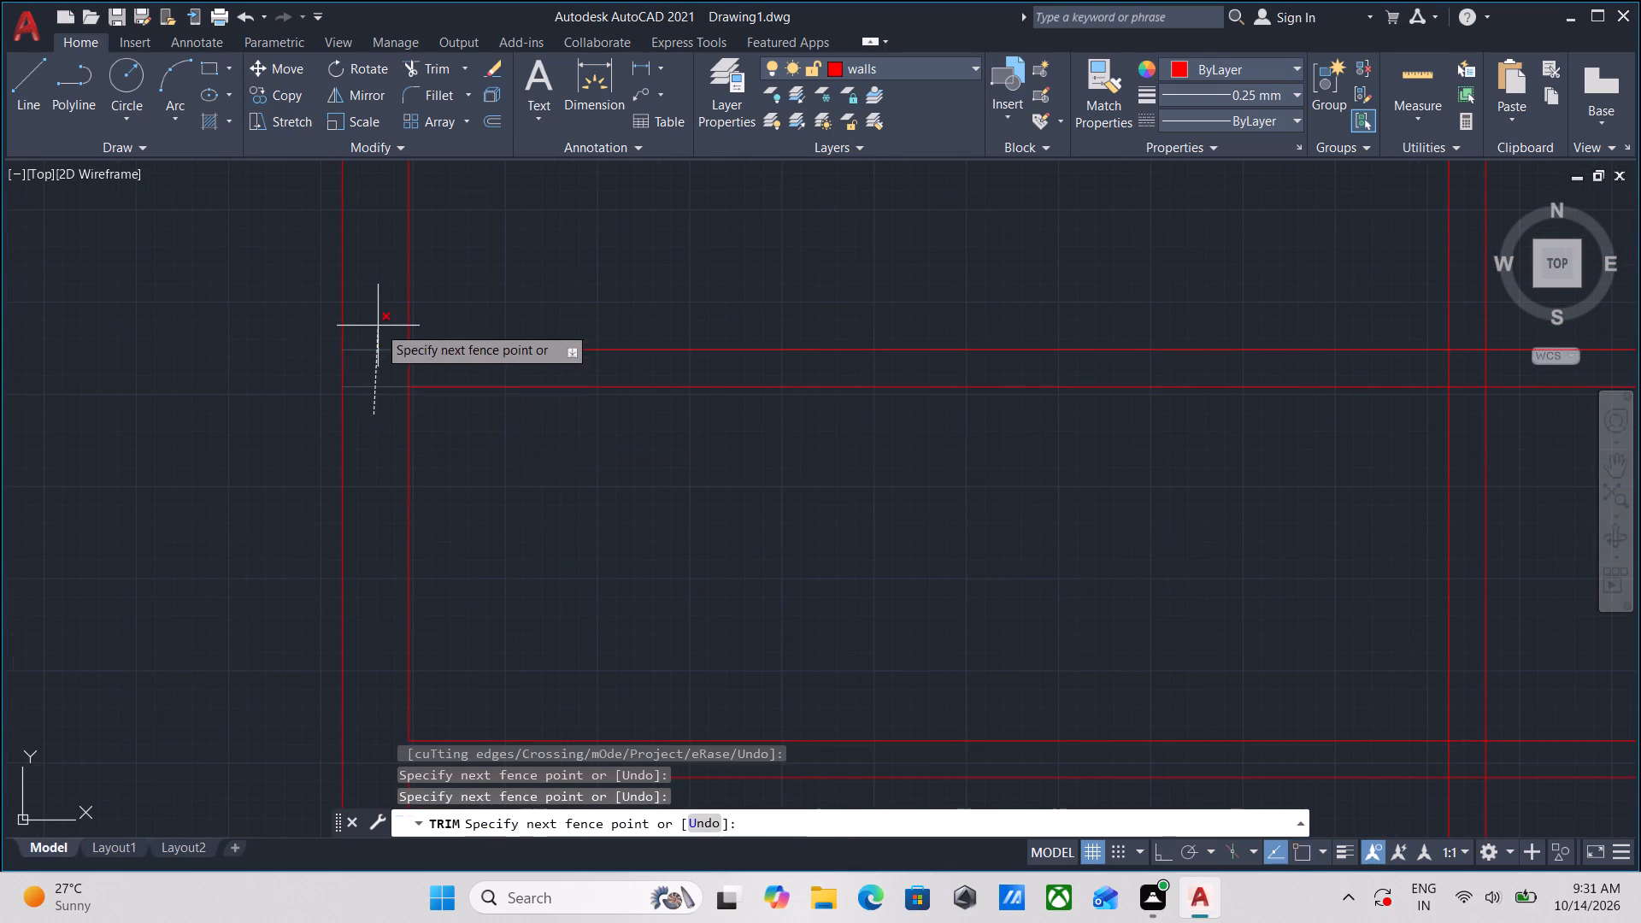
{"action": "left_click", "coordinate": [378, 326]}
{"action": "left_click", "coordinate": [429, 365]}
{"action": "left_click", "coordinate": [384, 366]}
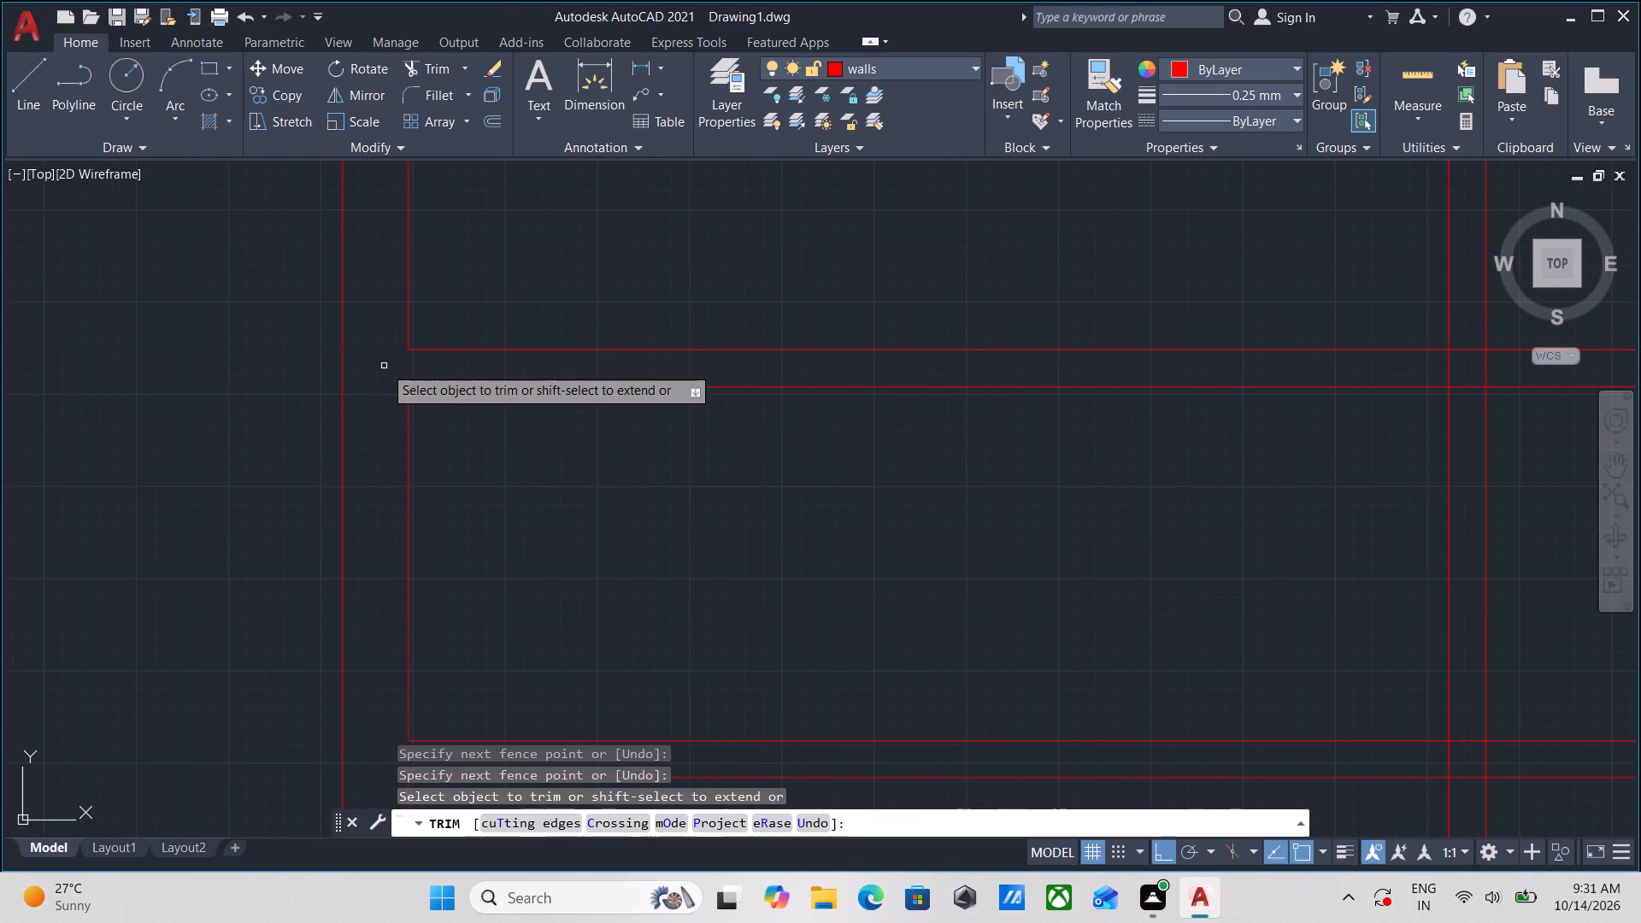
{"action": "key", "text": "Escape"}
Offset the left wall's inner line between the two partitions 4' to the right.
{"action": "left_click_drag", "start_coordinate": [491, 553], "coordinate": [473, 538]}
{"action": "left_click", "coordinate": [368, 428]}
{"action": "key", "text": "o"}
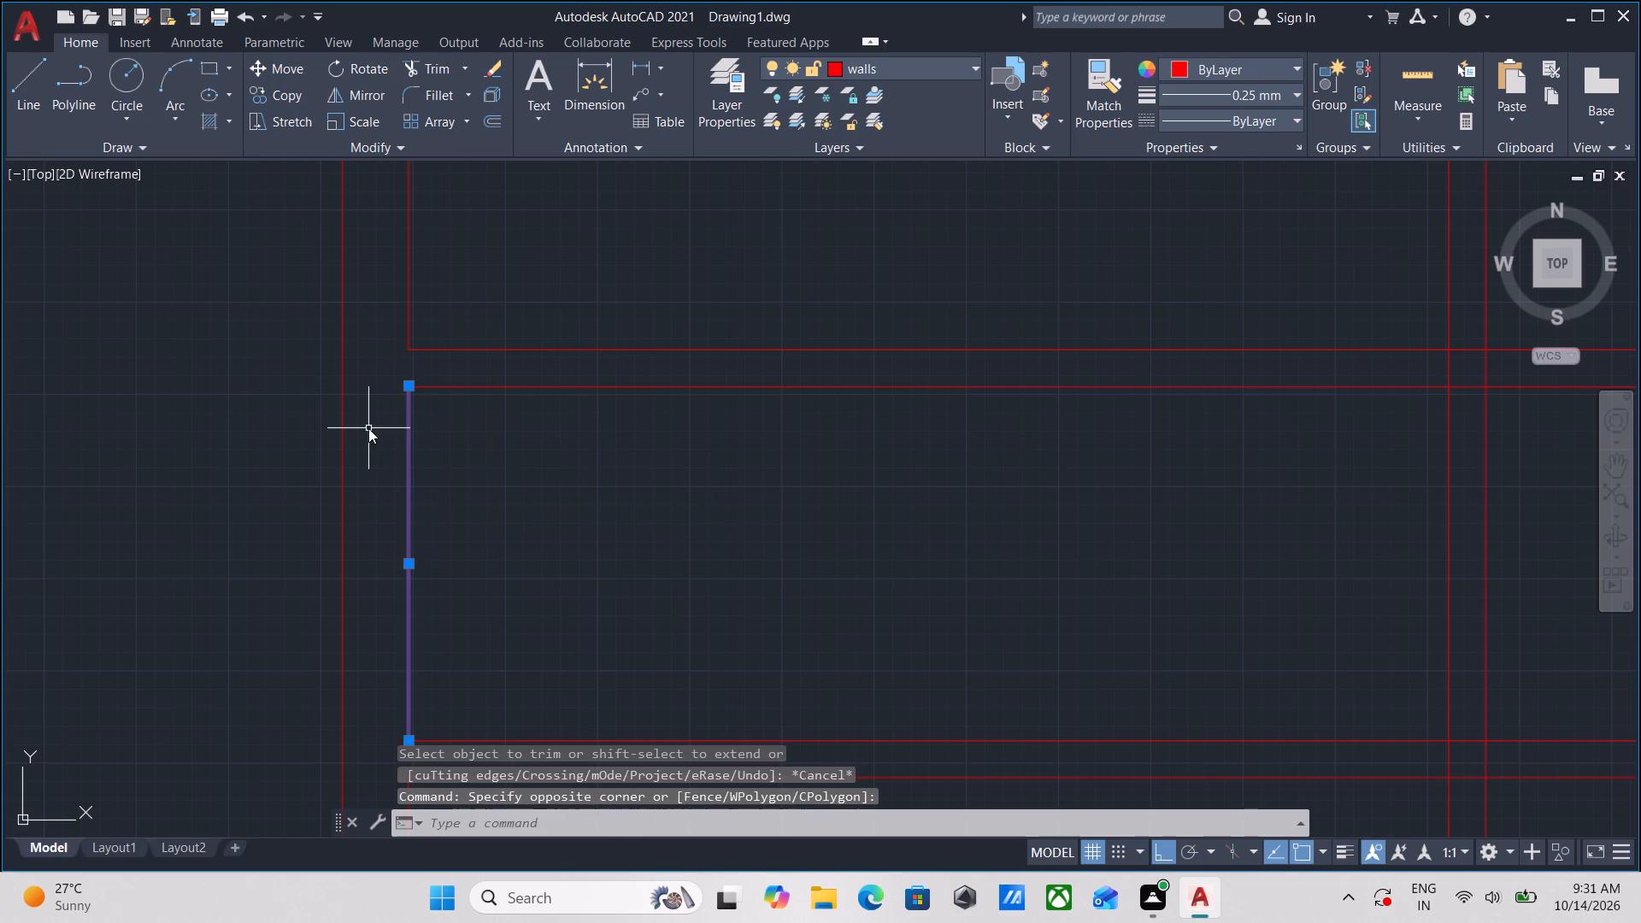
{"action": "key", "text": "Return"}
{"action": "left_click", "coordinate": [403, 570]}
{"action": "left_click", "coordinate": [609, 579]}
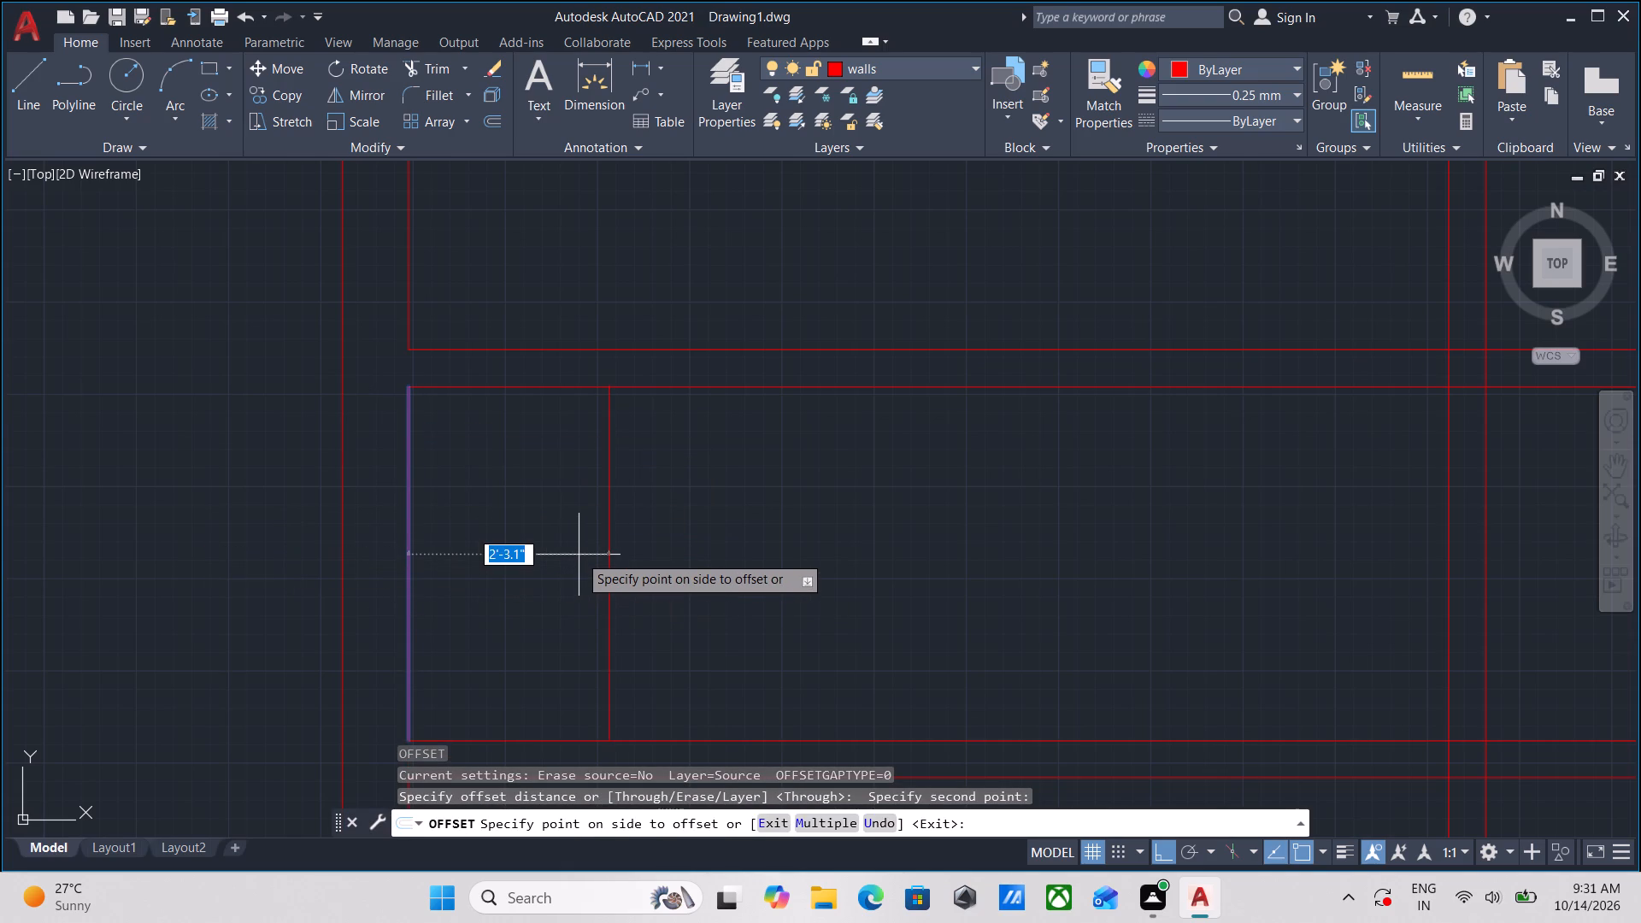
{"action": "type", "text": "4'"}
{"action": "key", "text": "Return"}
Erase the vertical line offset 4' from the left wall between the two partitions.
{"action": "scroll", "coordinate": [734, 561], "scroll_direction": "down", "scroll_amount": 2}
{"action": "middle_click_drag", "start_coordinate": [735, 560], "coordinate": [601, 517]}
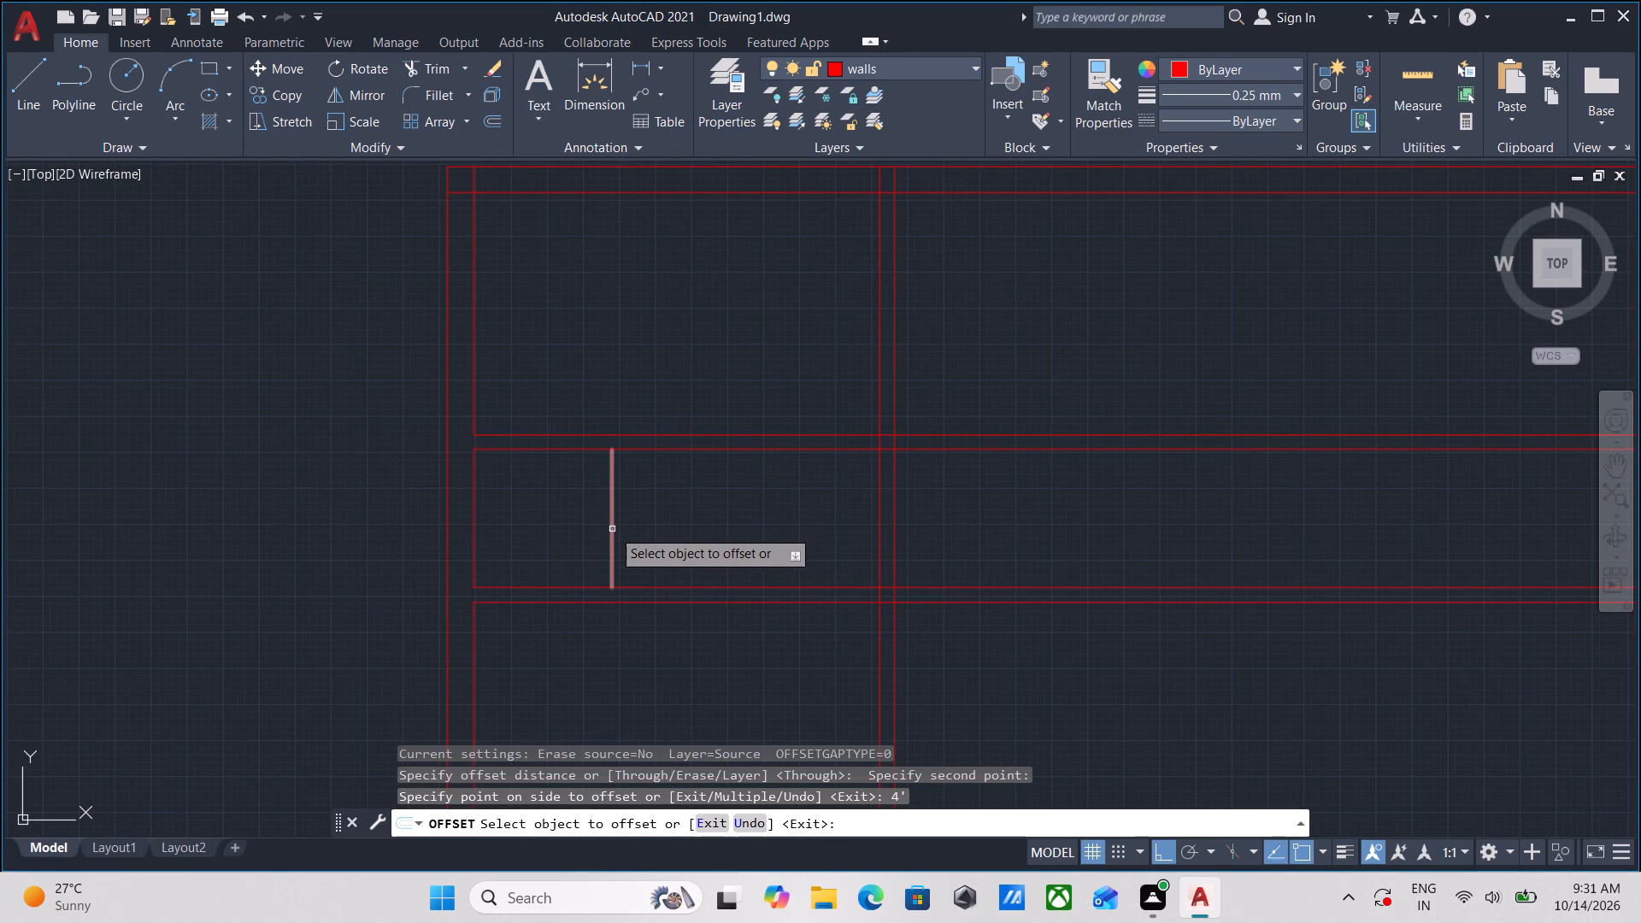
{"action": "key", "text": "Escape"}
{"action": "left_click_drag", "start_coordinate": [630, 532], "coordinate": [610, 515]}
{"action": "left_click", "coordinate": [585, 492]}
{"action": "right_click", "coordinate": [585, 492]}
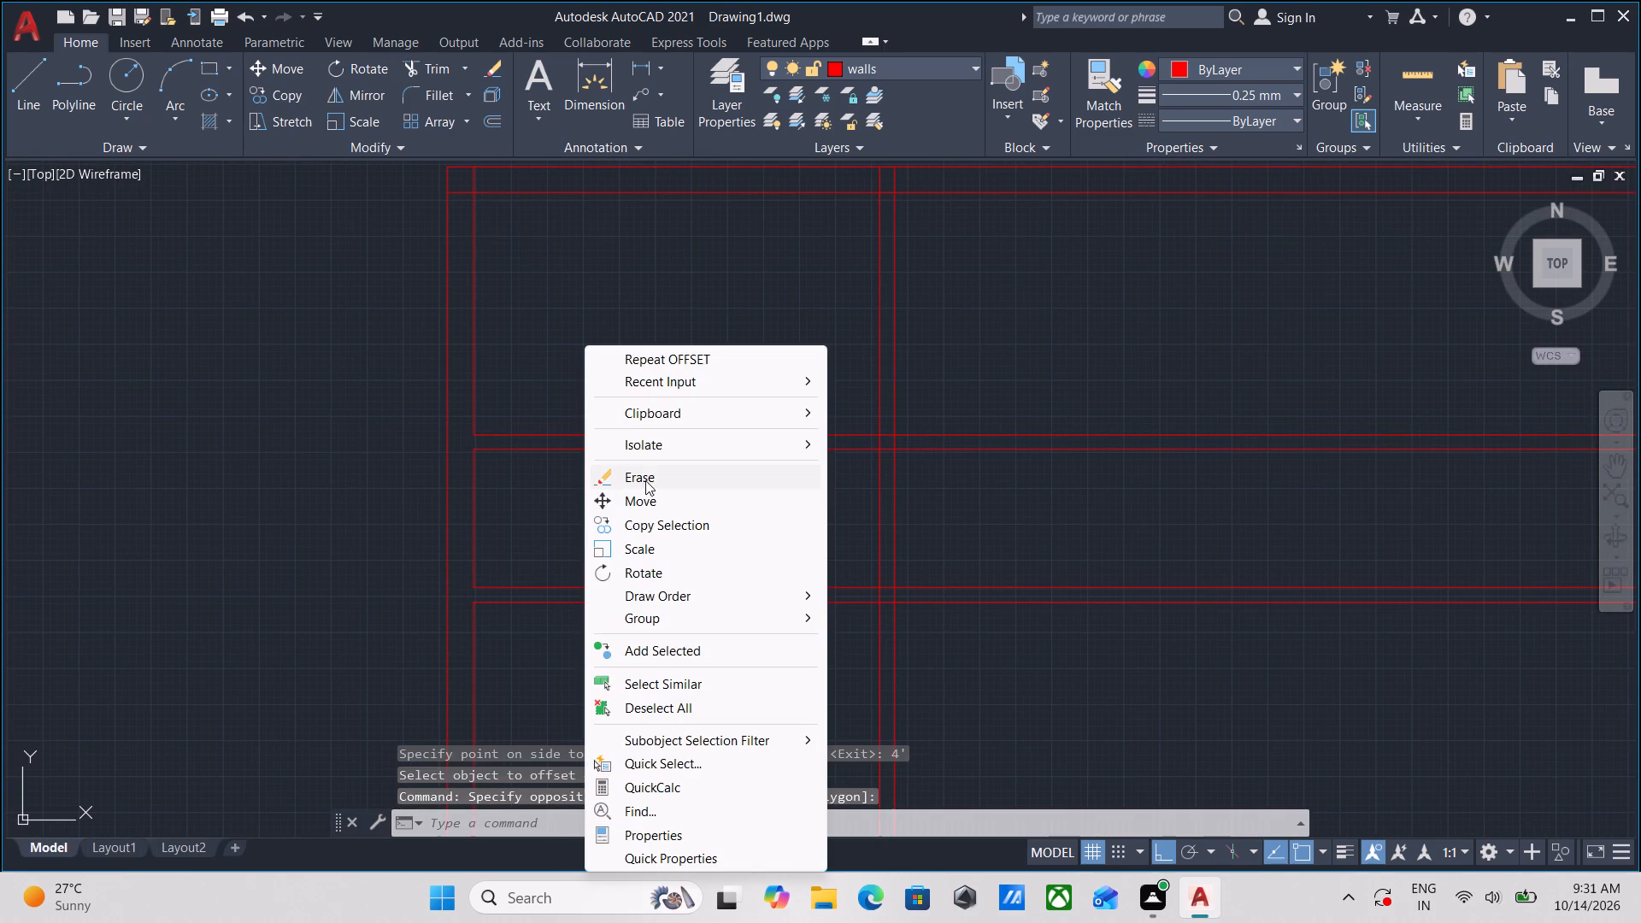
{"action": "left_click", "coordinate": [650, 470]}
Offset the left wall's inner line between the two partitions 8' to the right.
{"action": "scroll", "coordinate": [474, 530], "scroll_direction": "up", "scroll_amount": 2}
{"action": "left_click", "coordinate": [492, 510]}
{"action": "left_click", "coordinate": [440, 462]}
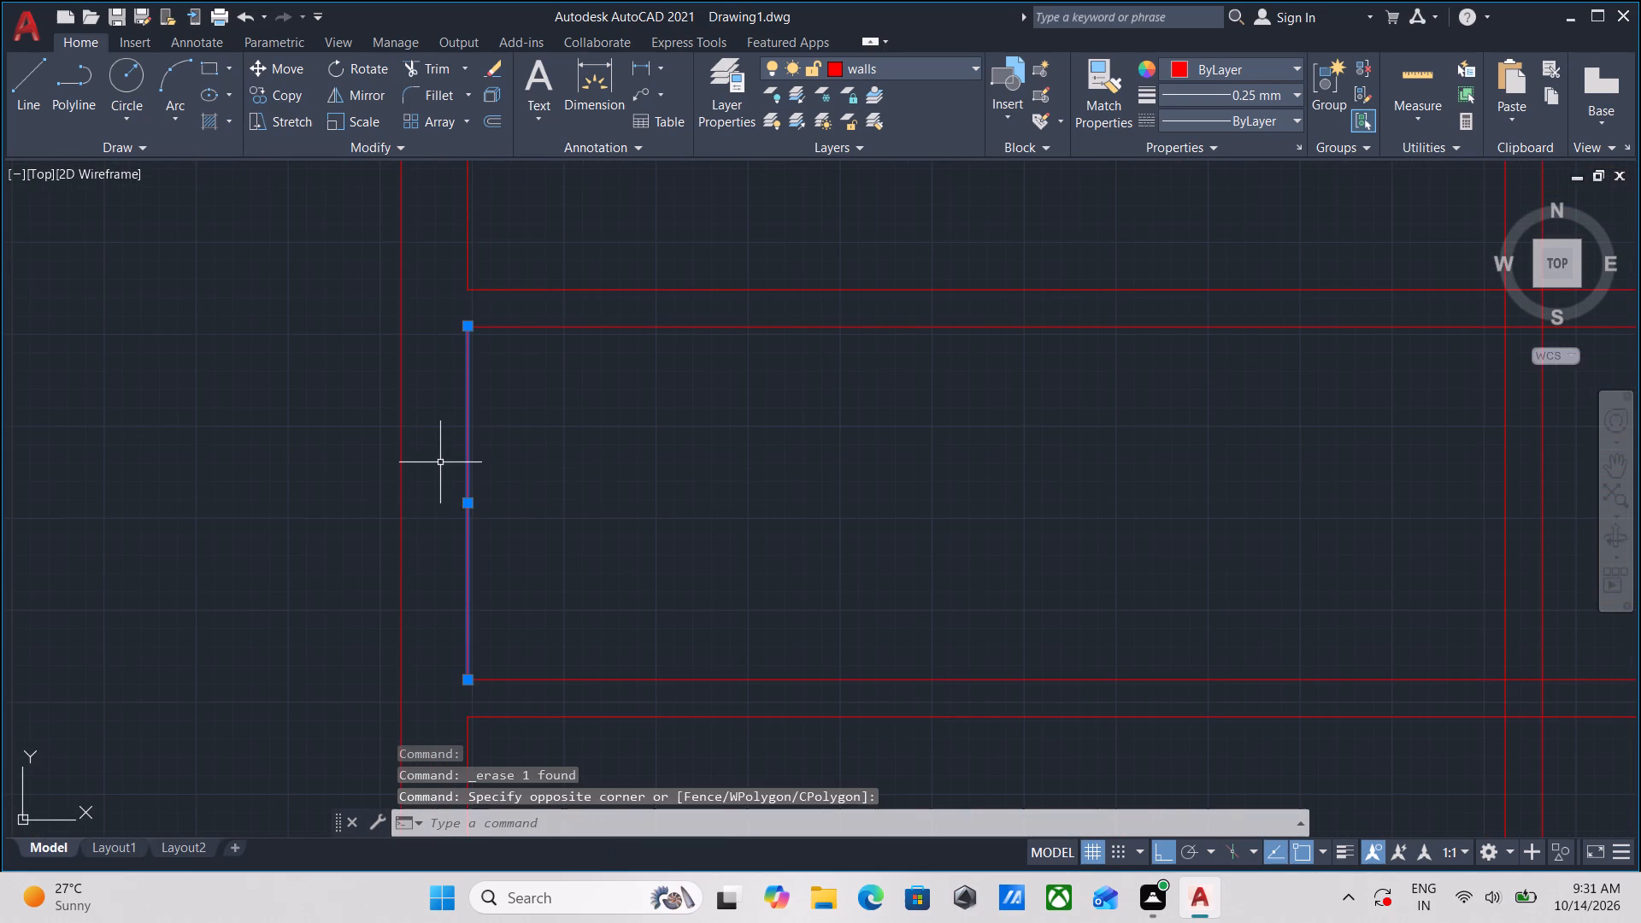
{"action": "key", "text": "o"}
{"action": "key", "text": "Return"}
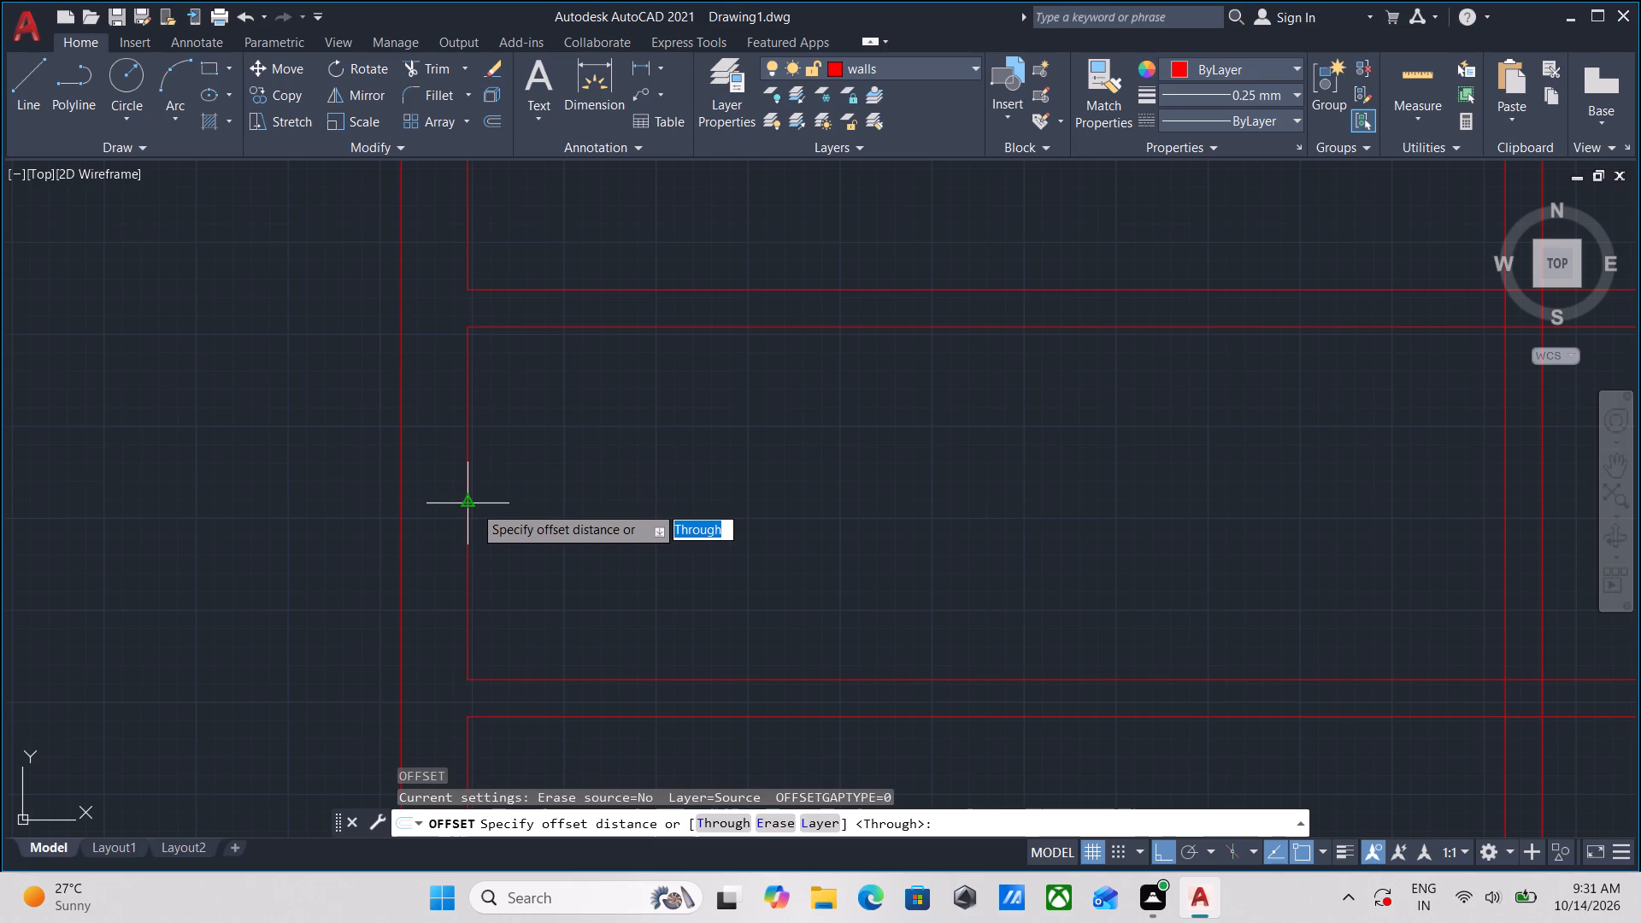
{"action": "left_click", "coordinate": [473, 505]}
{"action": "left_click", "coordinate": [661, 501]}
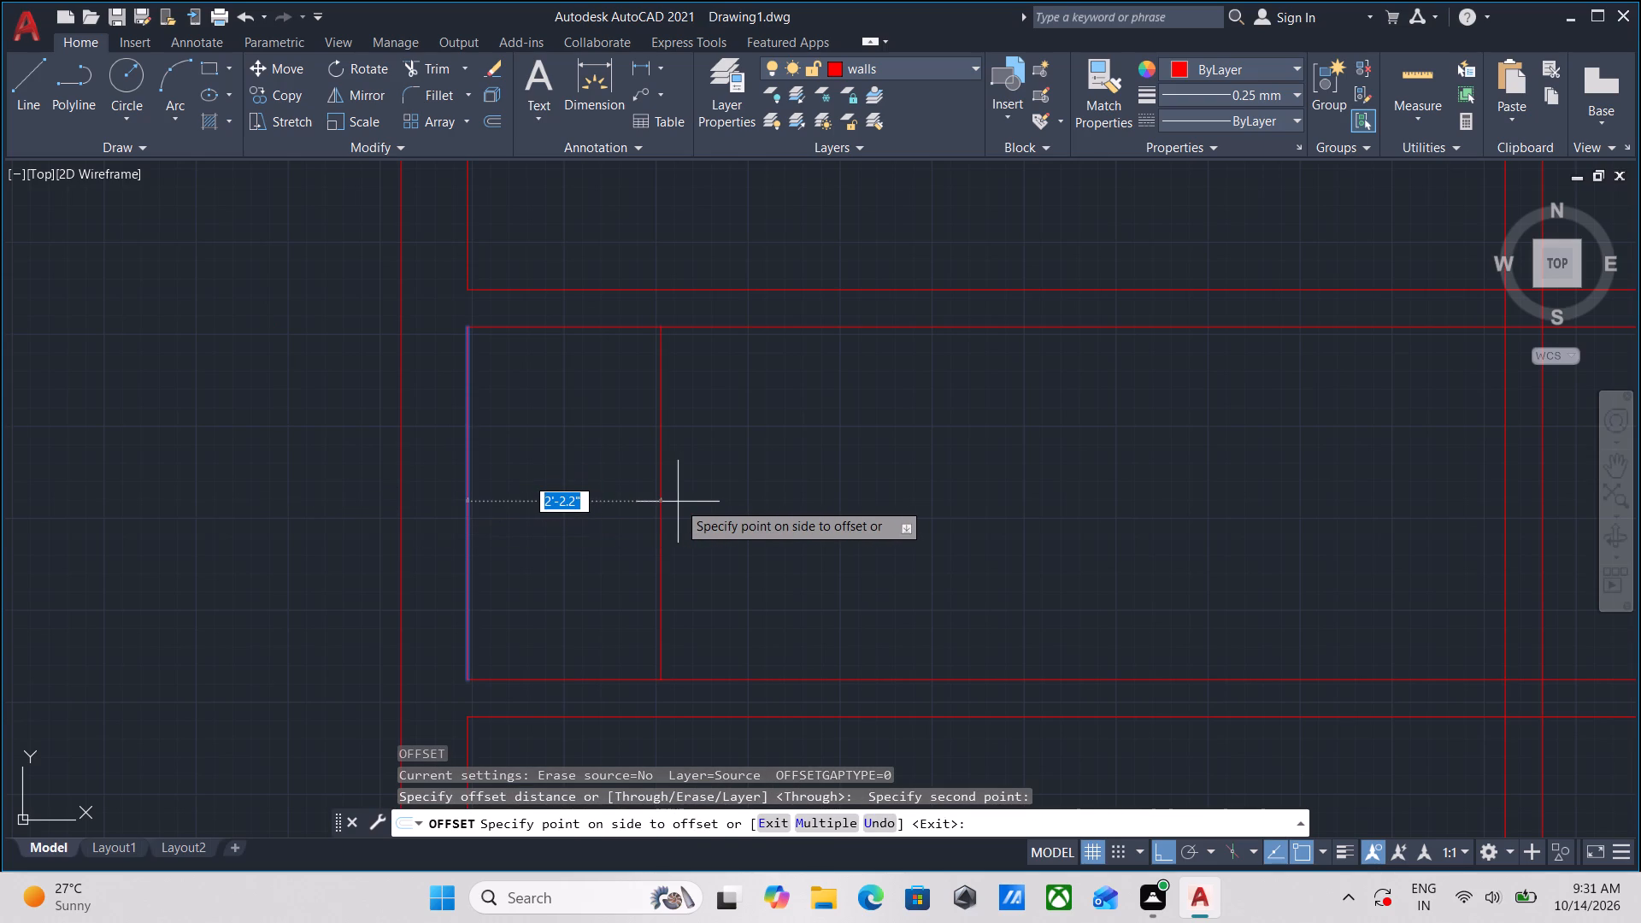
{"action": "type", "text": "8'"}
{"action": "key", "text": "Return"}
{"action": "middle_click_drag", "start_coordinate": [982, 503], "coordinate": [693, 511]}
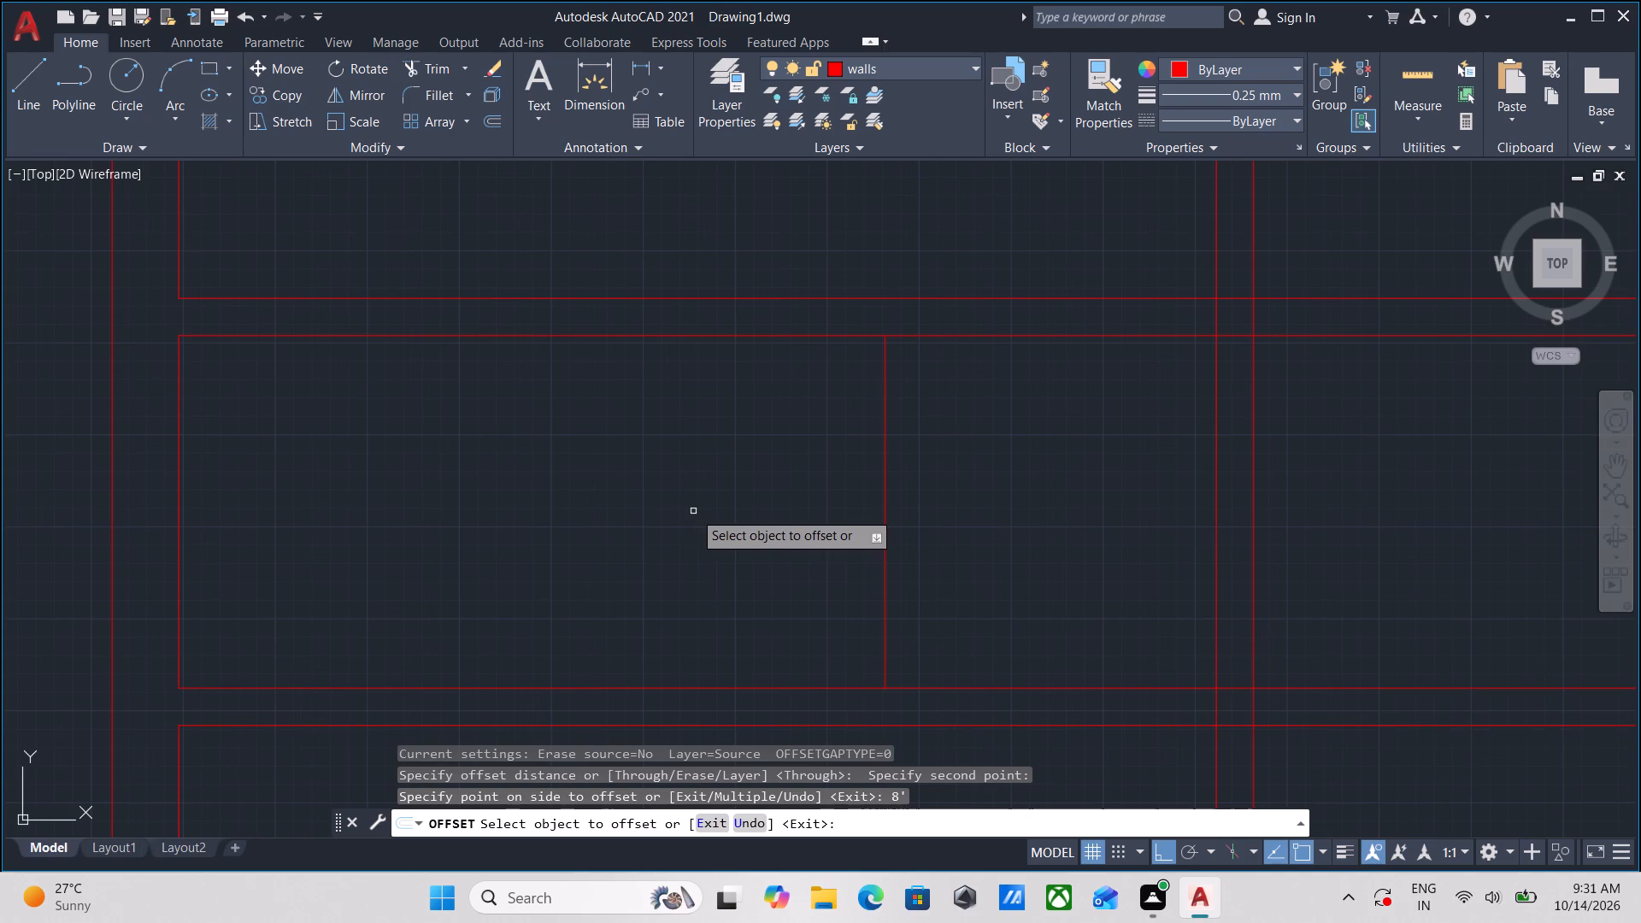
{"action": "middle_click_drag", "start_coordinate": [944, 367], "coordinate": [906, 426]}
{"action": "key", "text": "Escape"}
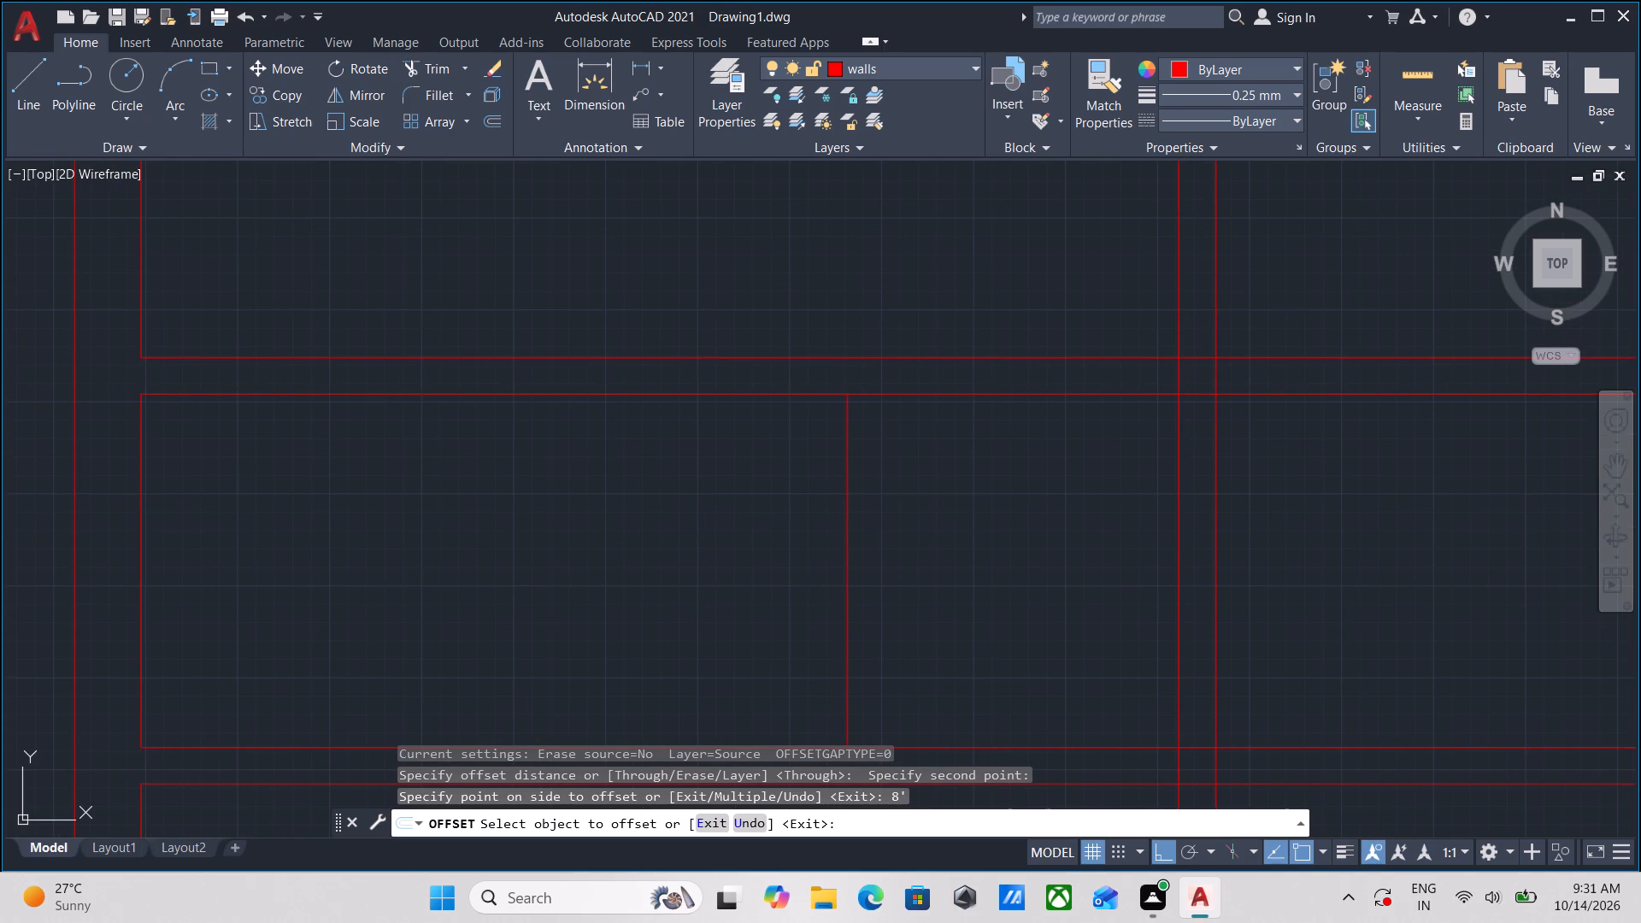
Extend the new vertical line upward to the upper line of the partition above it.
{"action": "type", "text": "ex"}
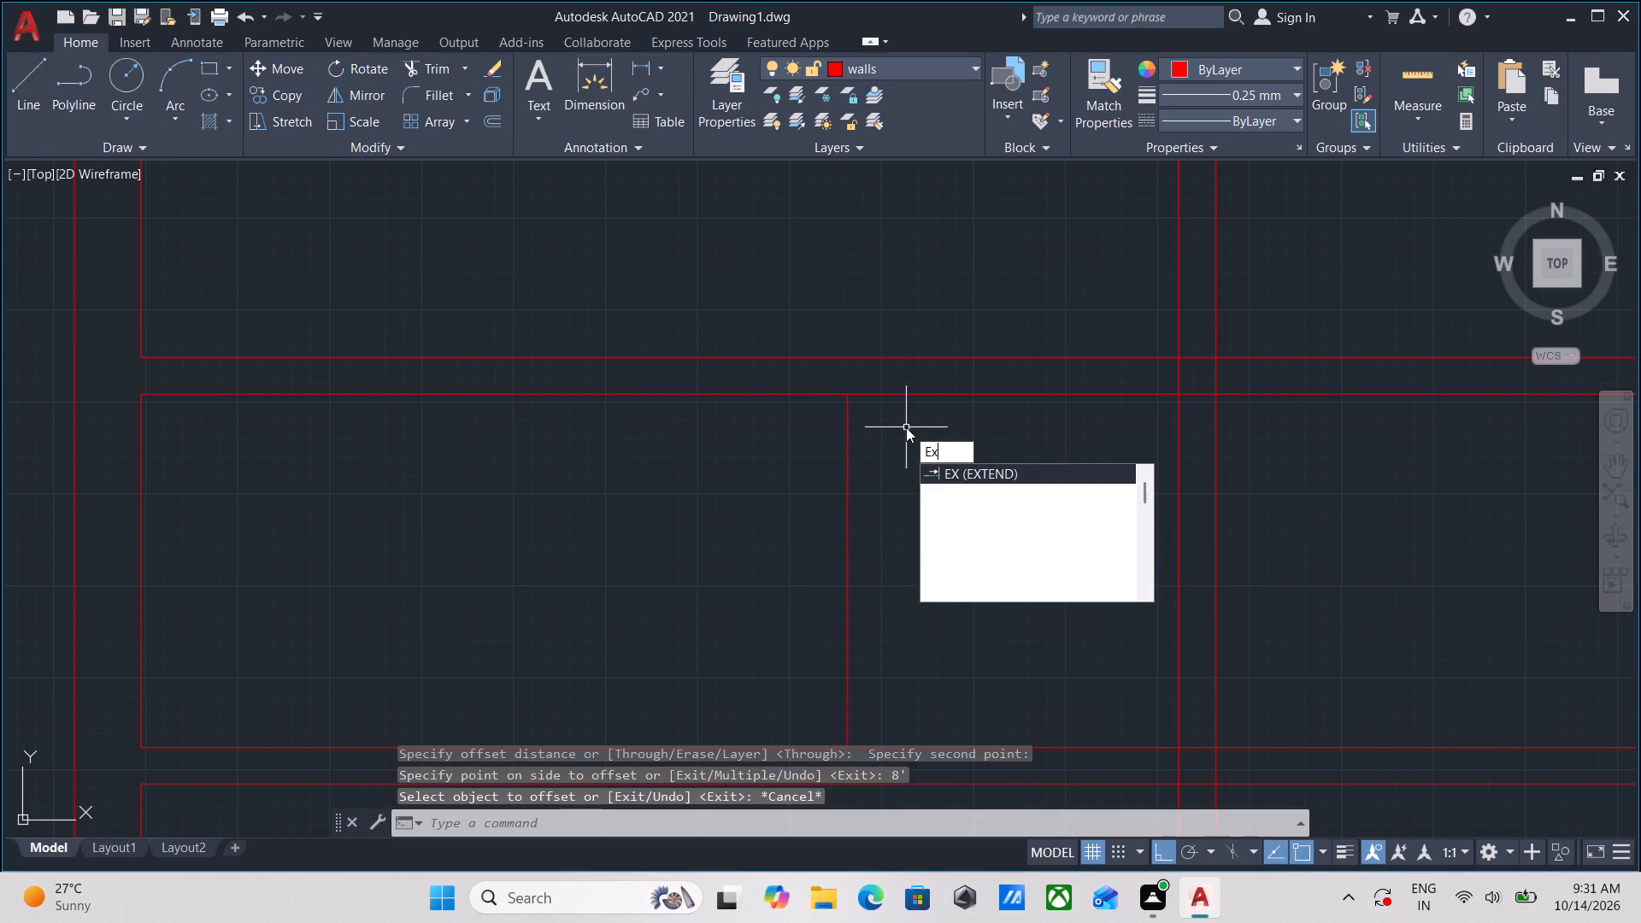
{"action": "key", "text": "Return"}
{"action": "left_click", "coordinate": [849, 486]}
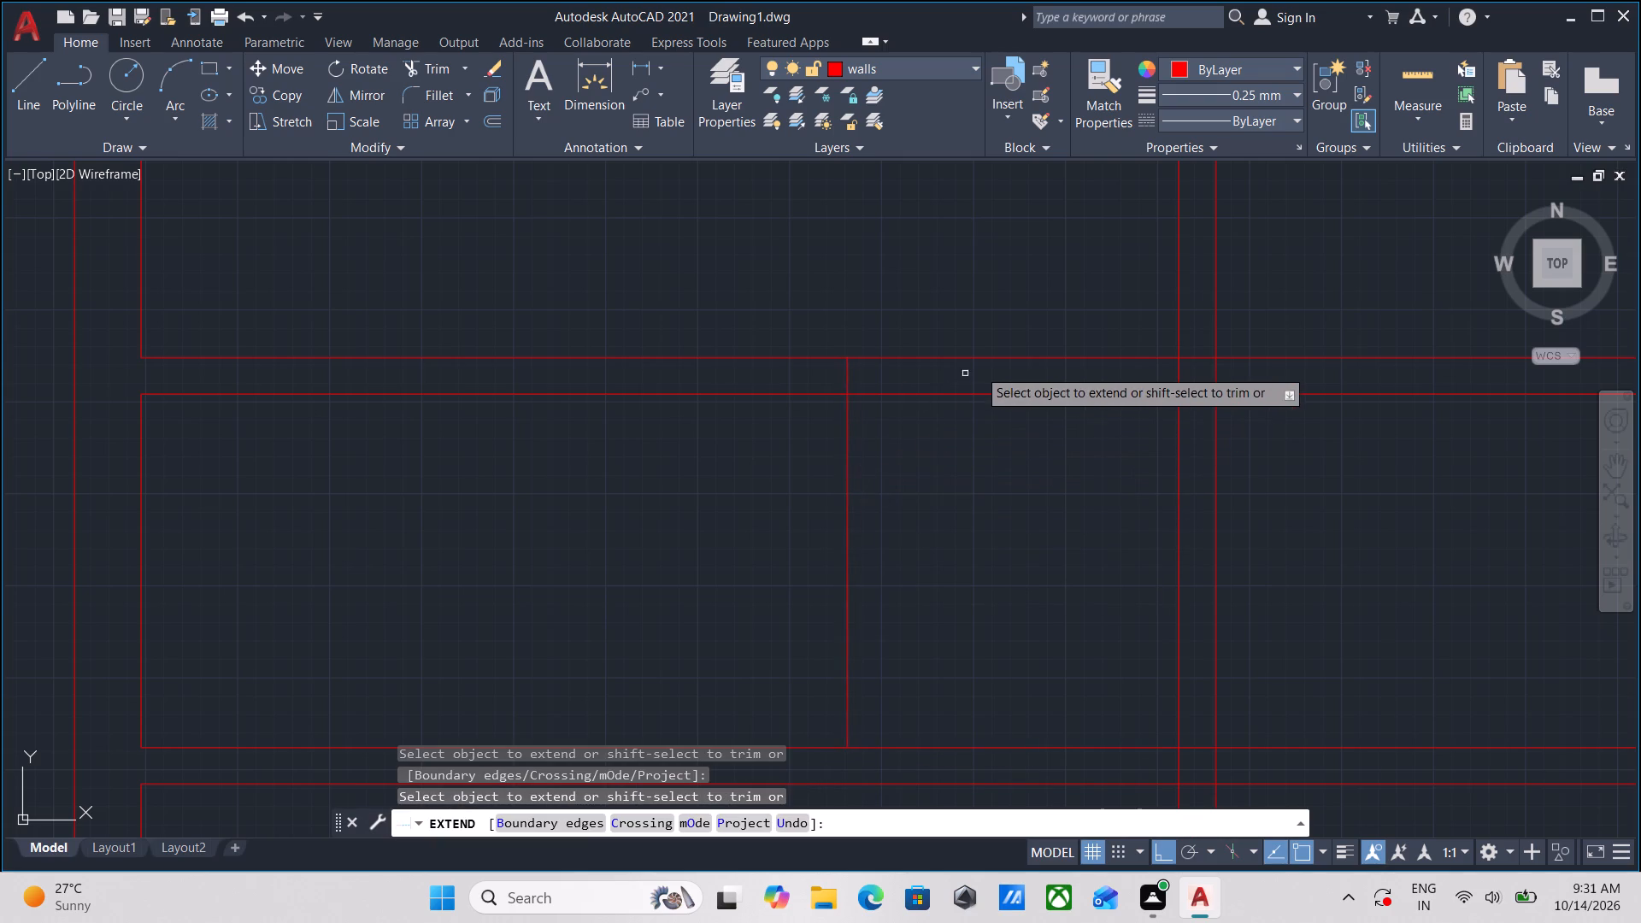
{"action": "key", "text": "Escape"}
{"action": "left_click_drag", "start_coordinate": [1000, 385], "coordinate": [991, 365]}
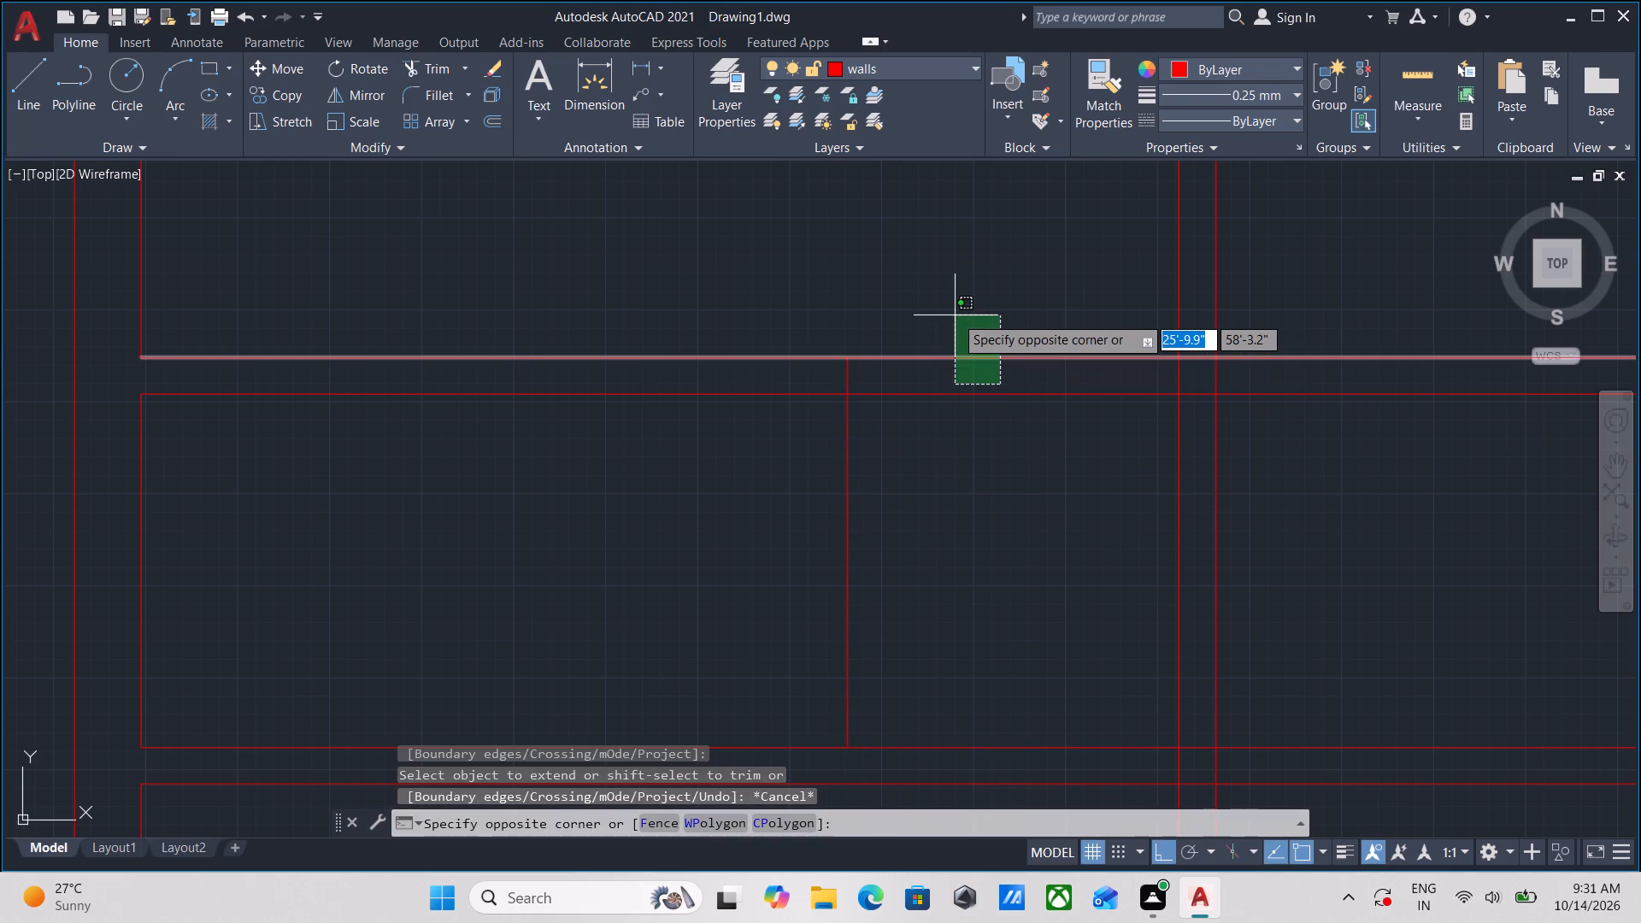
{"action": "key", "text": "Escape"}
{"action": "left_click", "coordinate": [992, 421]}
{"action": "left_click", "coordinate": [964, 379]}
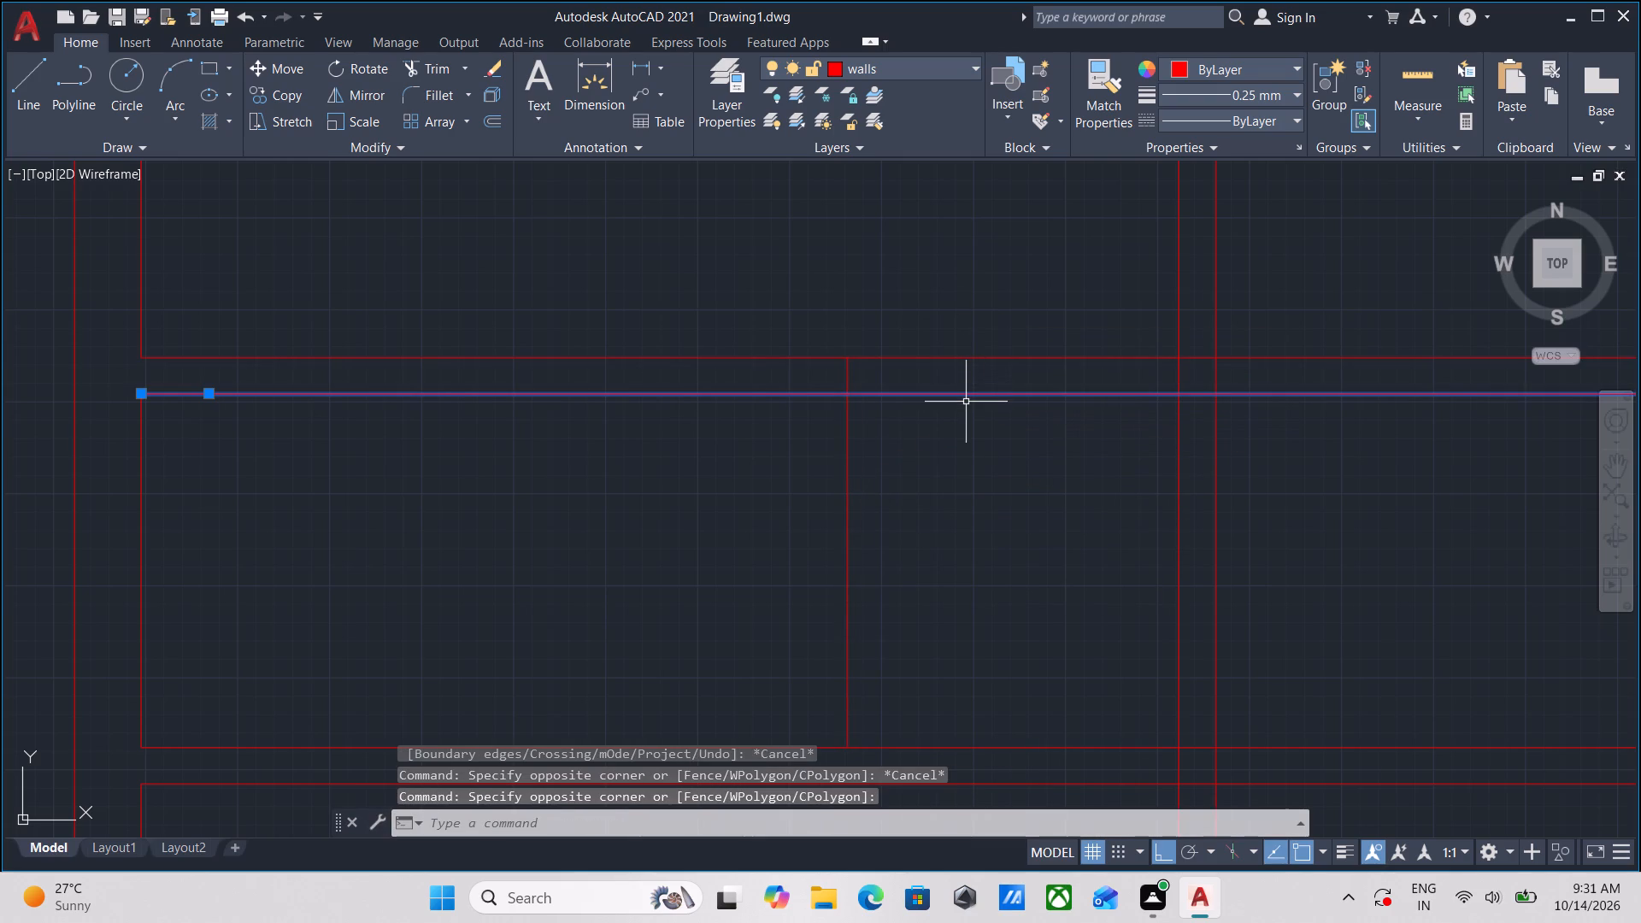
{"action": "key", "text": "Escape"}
Trim the upper partition's lower line between the new vertical line and the double-line vertical wall to its right.
{"action": "type", "text": "tr"}
{"action": "key", "text": "Return"}
{"action": "left_click", "coordinate": [1003, 450]}
{"action": "left_click", "coordinate": [991, 370]}
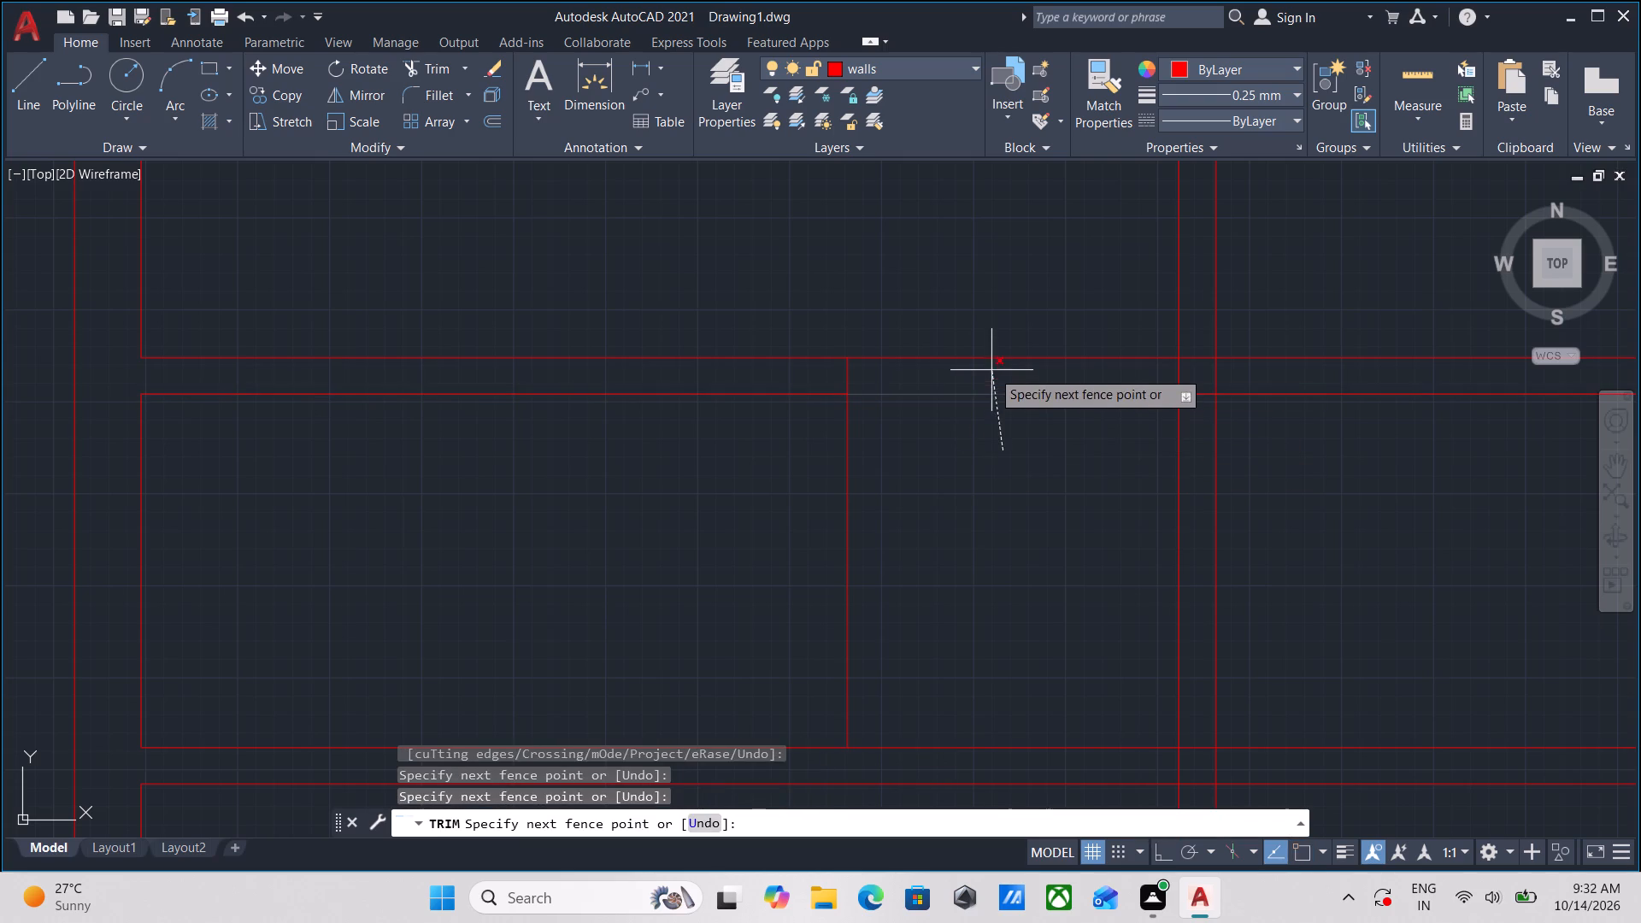
{"action": "middle_click_drag", "start_coordinate": [1003, 393], "coordinate": [977, 460]}
{"action": "middle_click_drag", "start_coordinate": [915, 499], "coordinate": [902, 491]}
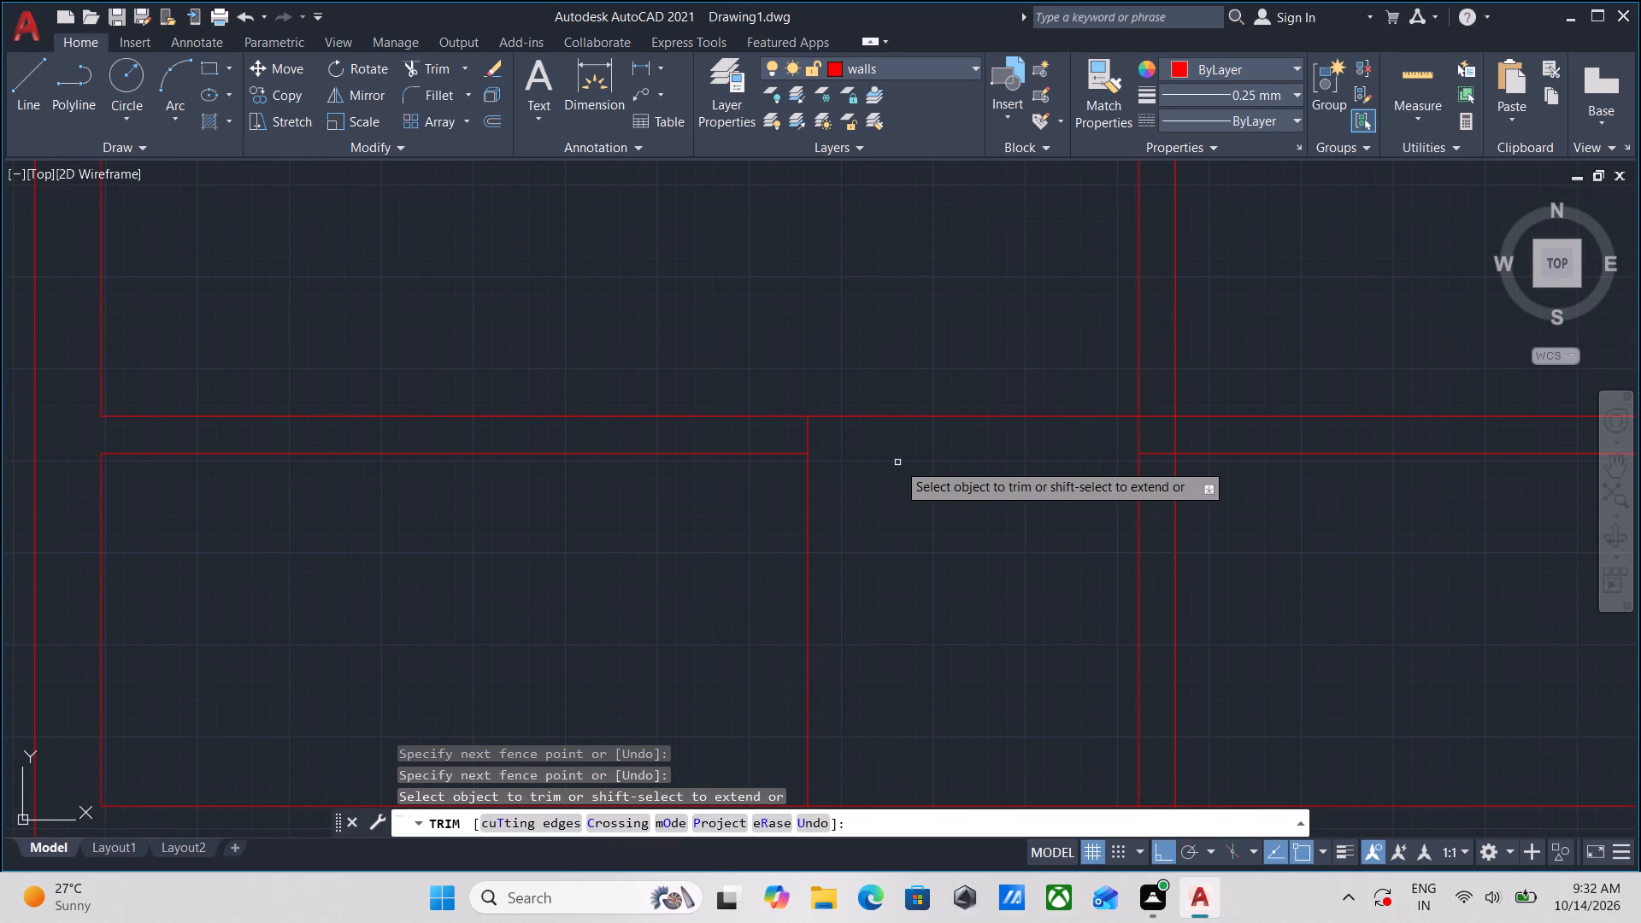
{"action": "key", "text": "Escape"}
Trim both lines of the upper horizontal partition where they cross the thickness of the vertical wall.
{"action": "middle_click_drag", "start_coordinate": [997, 435], "coordinate": [956, 463]}
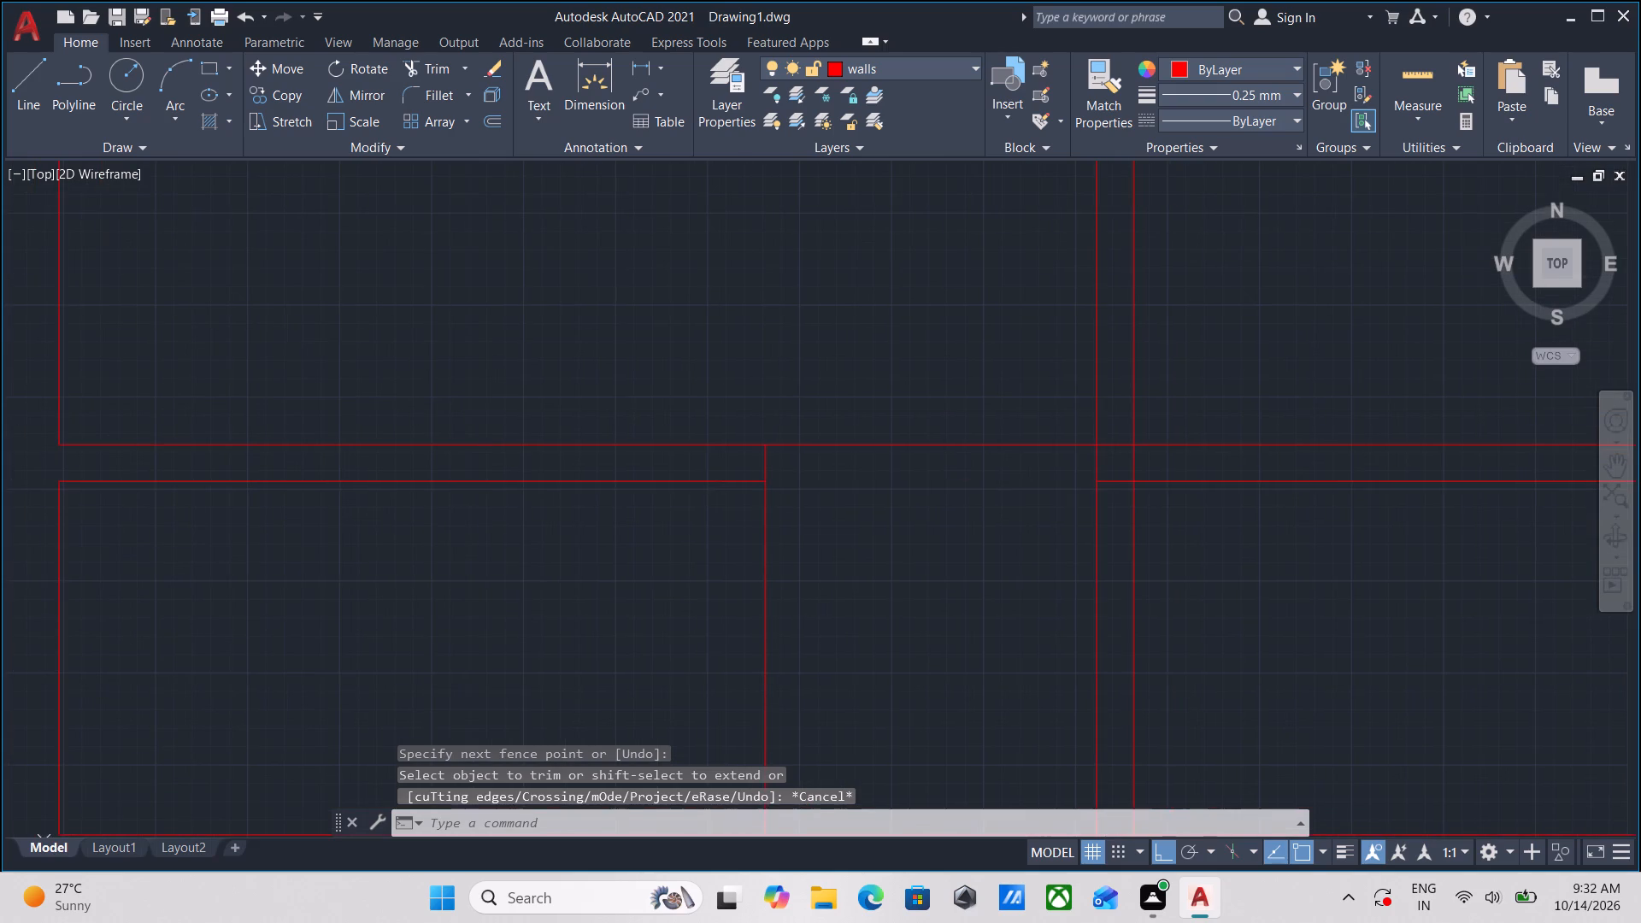
{"action": "type", "text": "tr"}
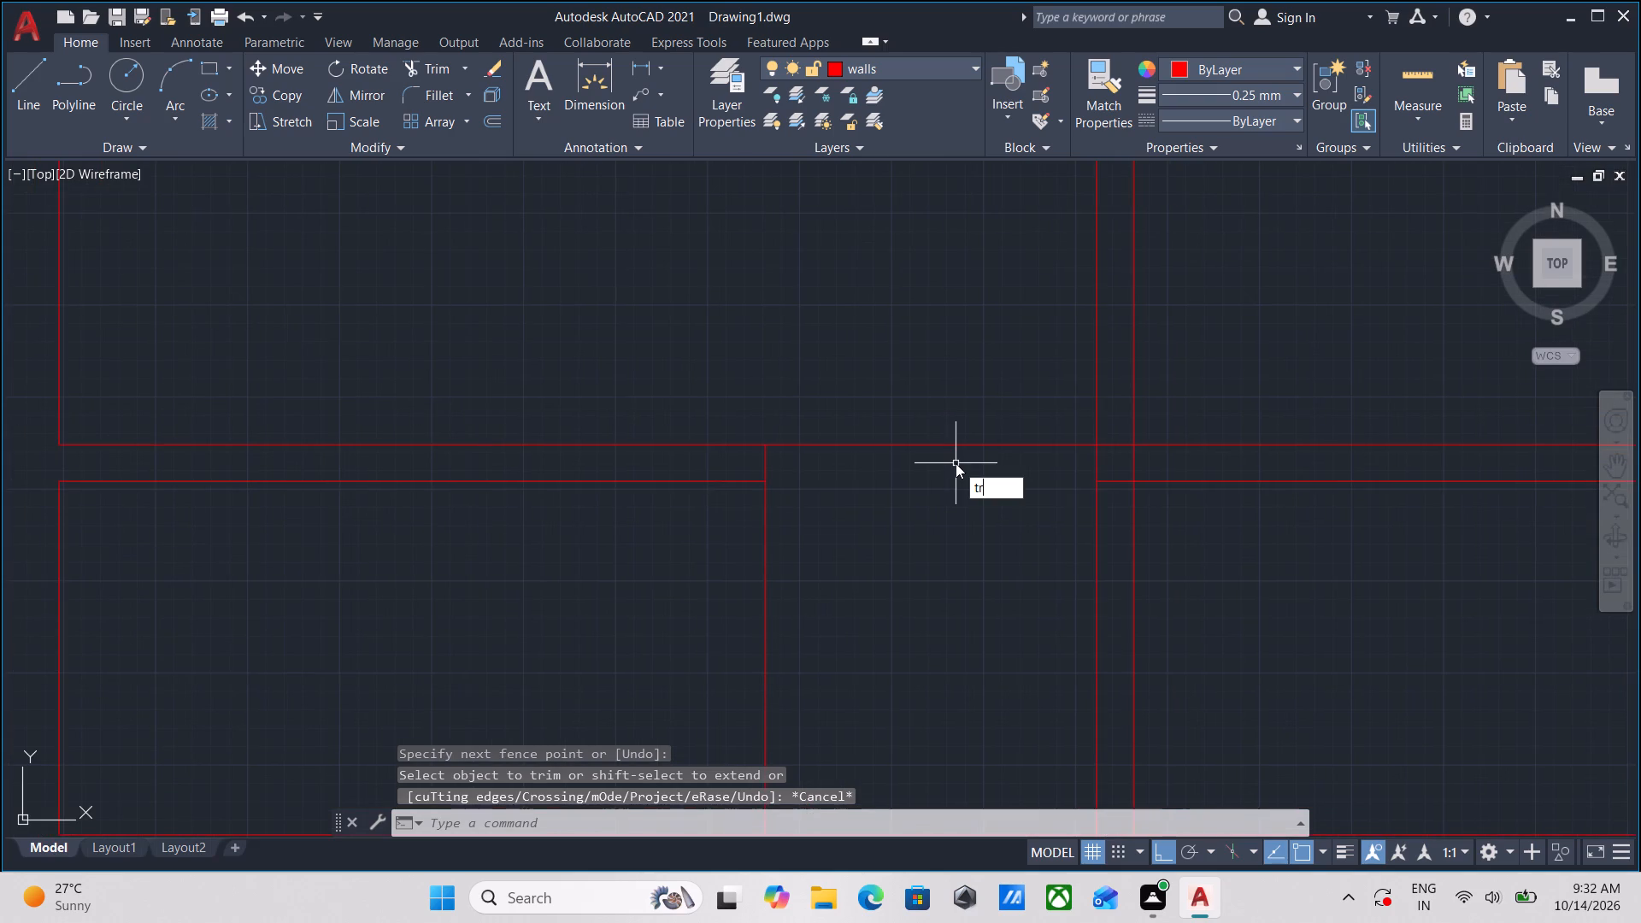
{"action": "key", "text": "Return"}
{"action": "scroll", "coordinate": [1127, 450], "scroll_direction": "up", "scroll_amount": 2}
{"action": "left_click", "coordinate": [1115, 547]}
{"action": "left_click", "coordinate": [1083, 334]}
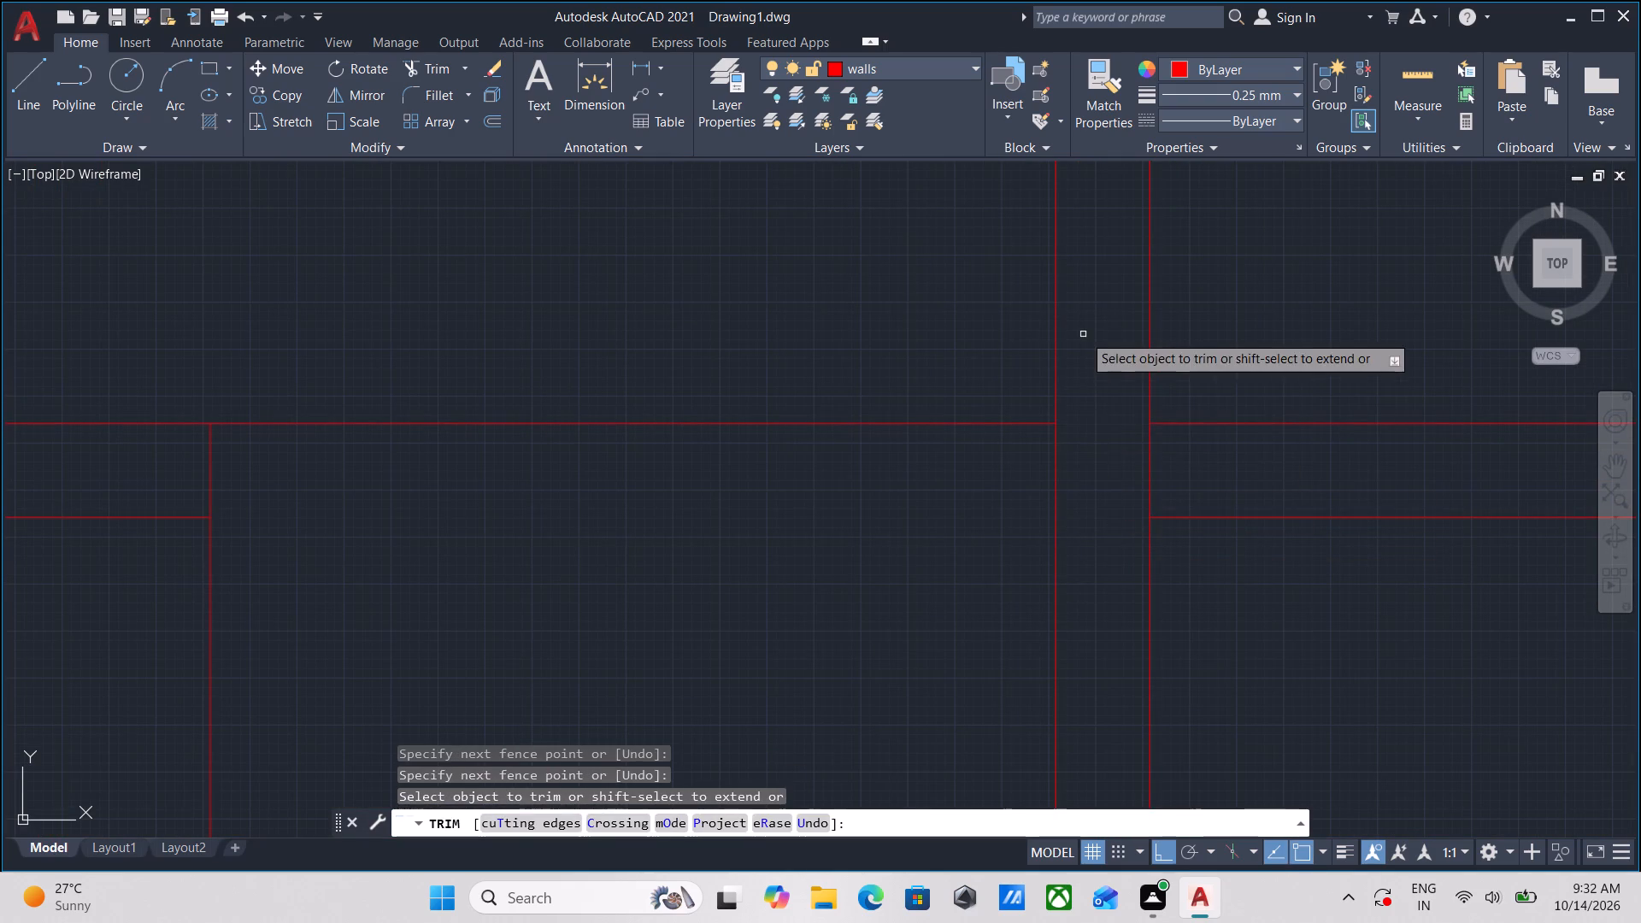
{"action": "key", "text": "Escape"}
Offset the upper partition's upper line left of the vertical wall 1' downward.
{"action": "left_click_drag", "start_coordinate": [697, 544], "coordinate": [694, 532]}
{"action": "left_click", "coordinate": [572, 298]}
{"action": "middle_click_drag", "start_coordinate": [584, 304], "coordinate": [804, 356]}
{"action": "key", "text": "o"}
{"action": "key", "text": "Return"}
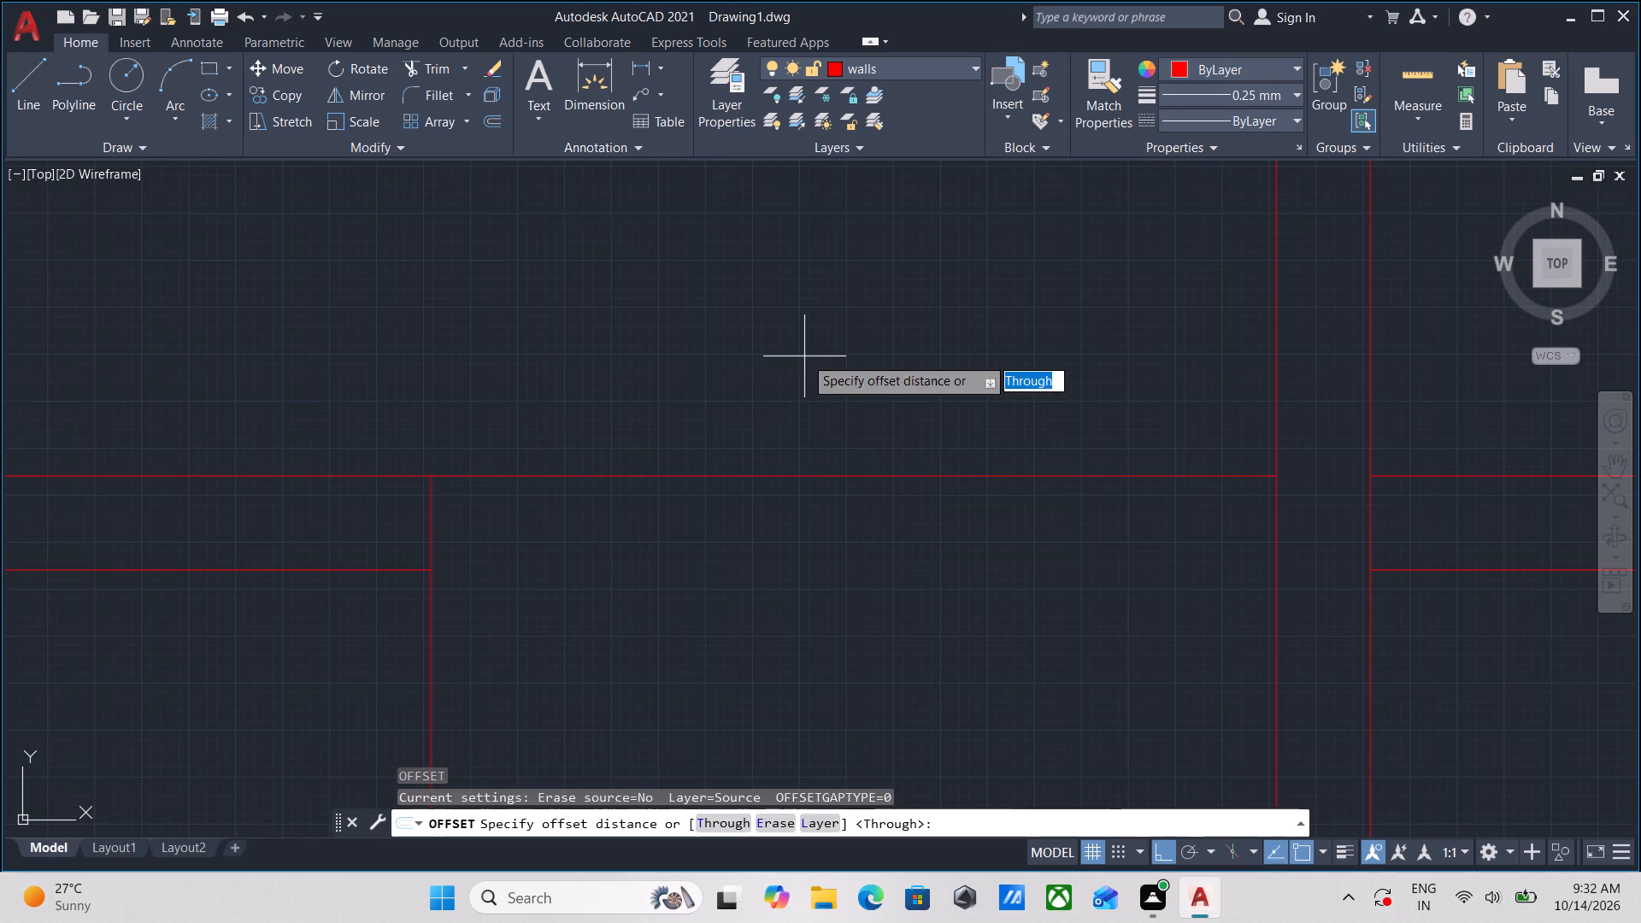
{"action": "left_click", "coordinate": [832, 470]}
{"action": "left_click", "coordinate": [834, 552]}
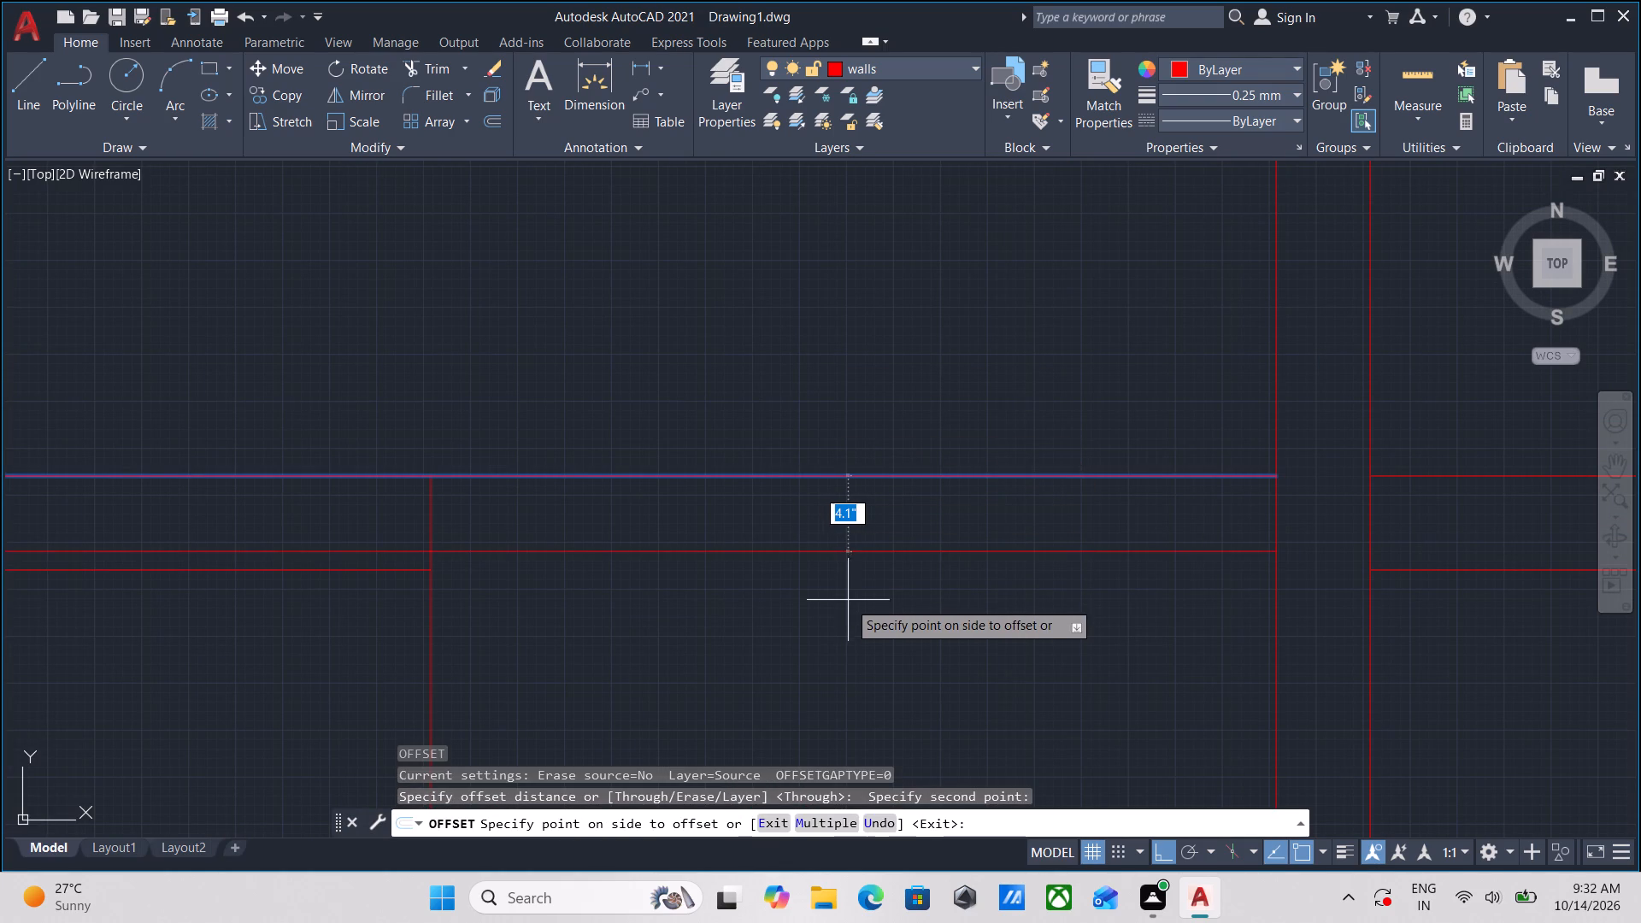
{"action": "key", "text": "1"}
{"action": "key", "text": "apostrophe"}
{"action": "key", "text": "Return"}
Offset the new horizontal line 5" downward to form a second wall face.
{"action": "scroll", "coordinate": [846, 608], "scroll_direction": "down", "scroll_amount": 1}
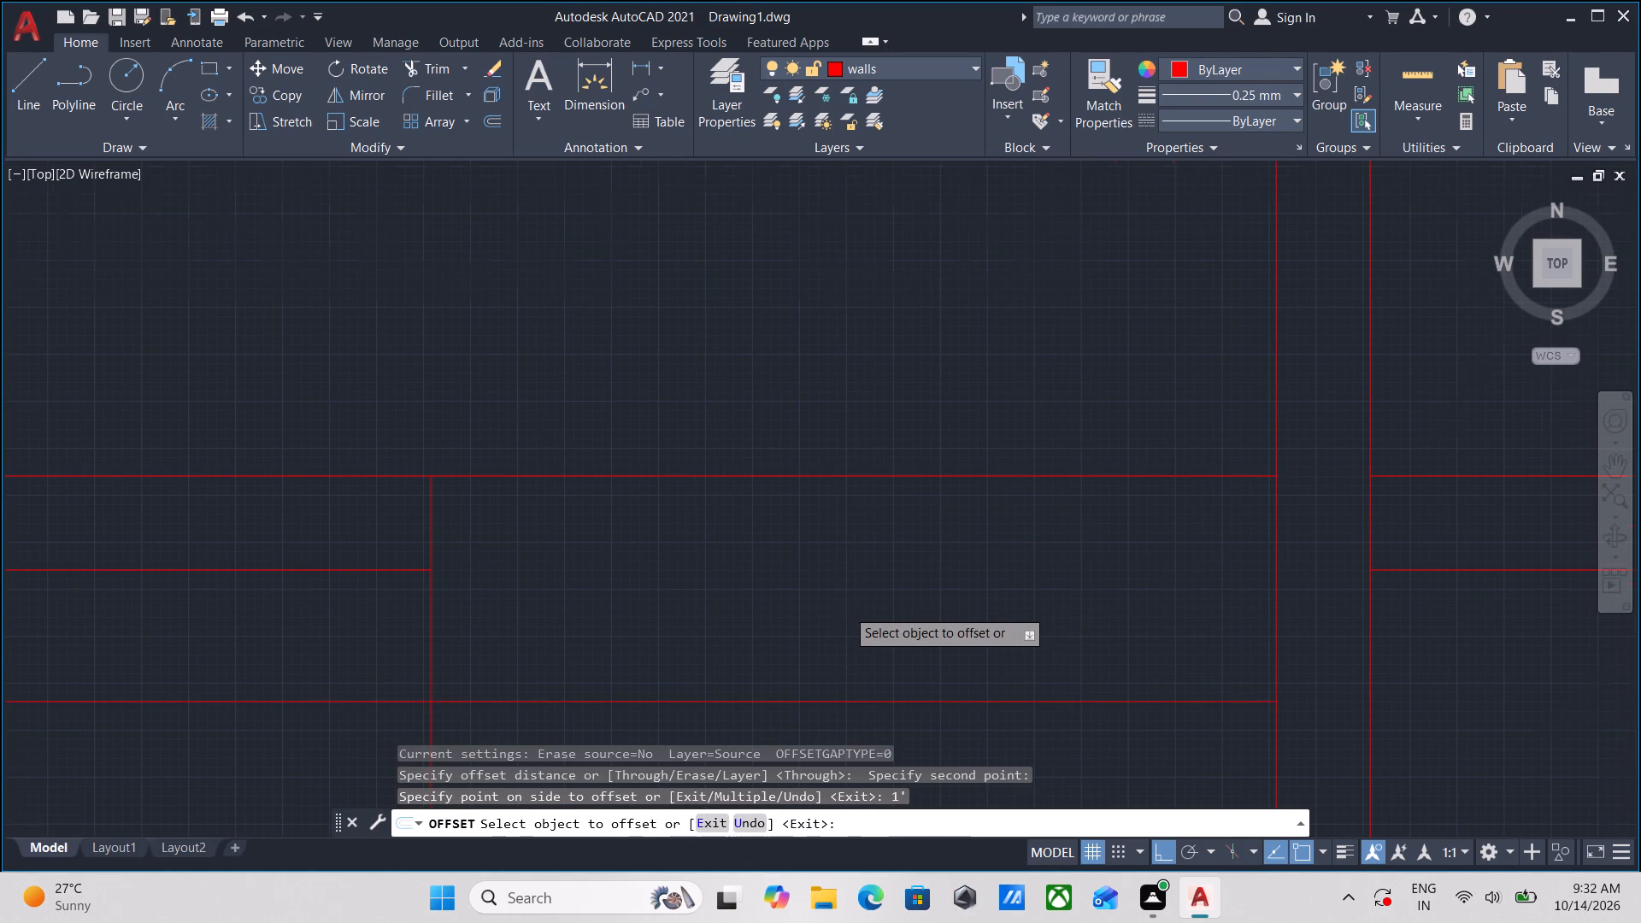
{"action": "middle_click_drag", "start_coordinate": [846, 608], "coordinate": [827, 378]}
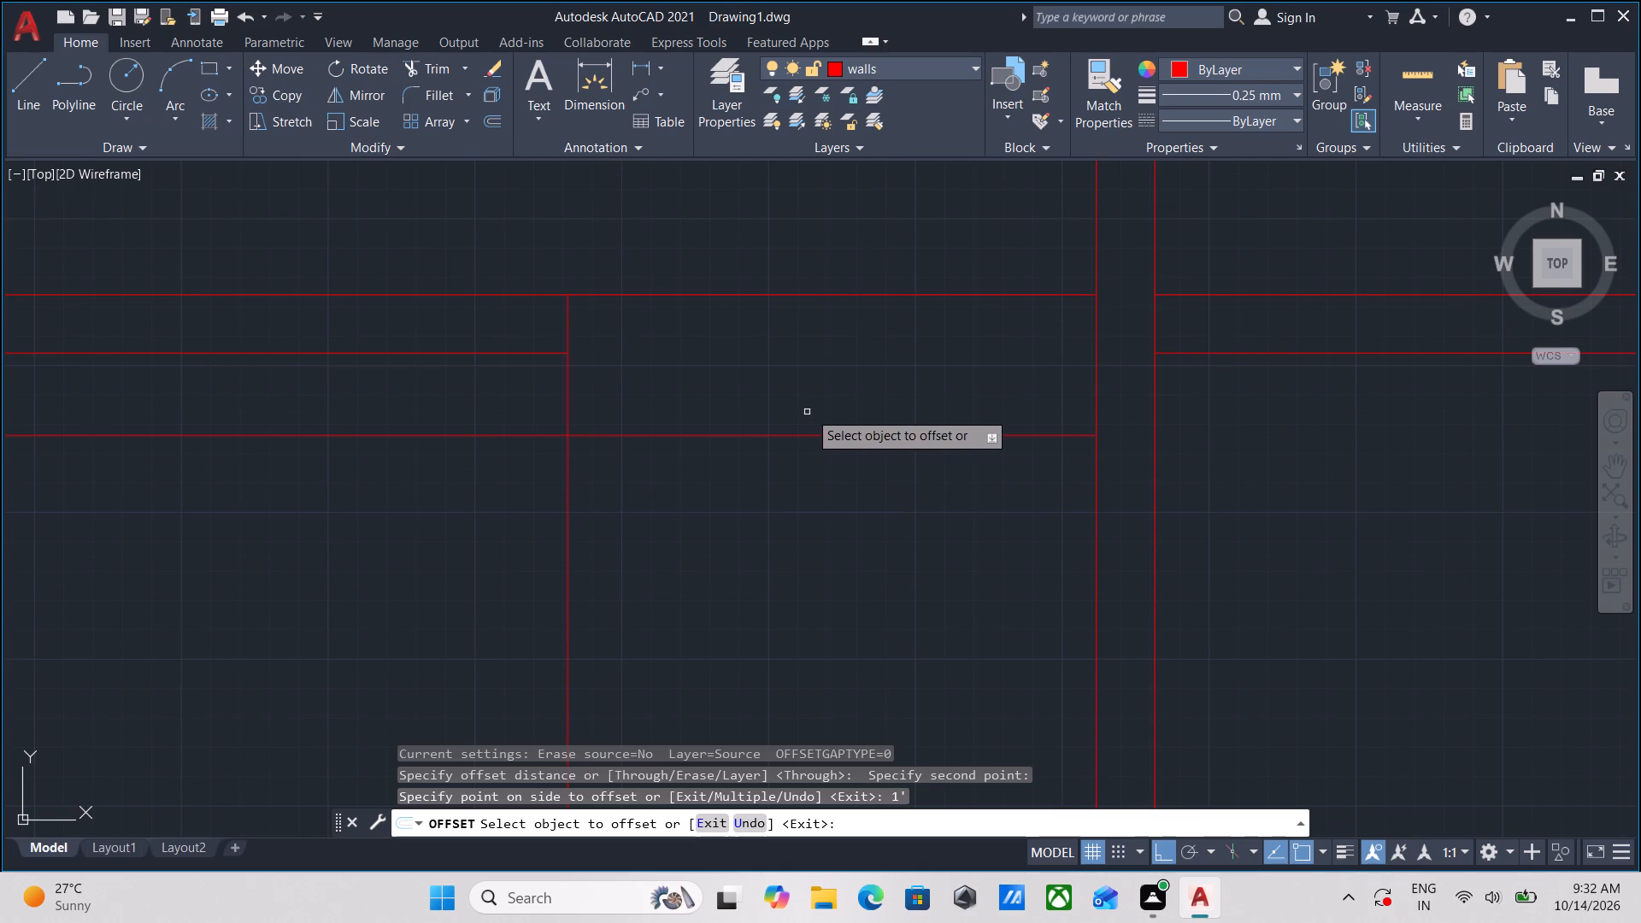
{"action": "left_click", "coordinate": [833, 436]}
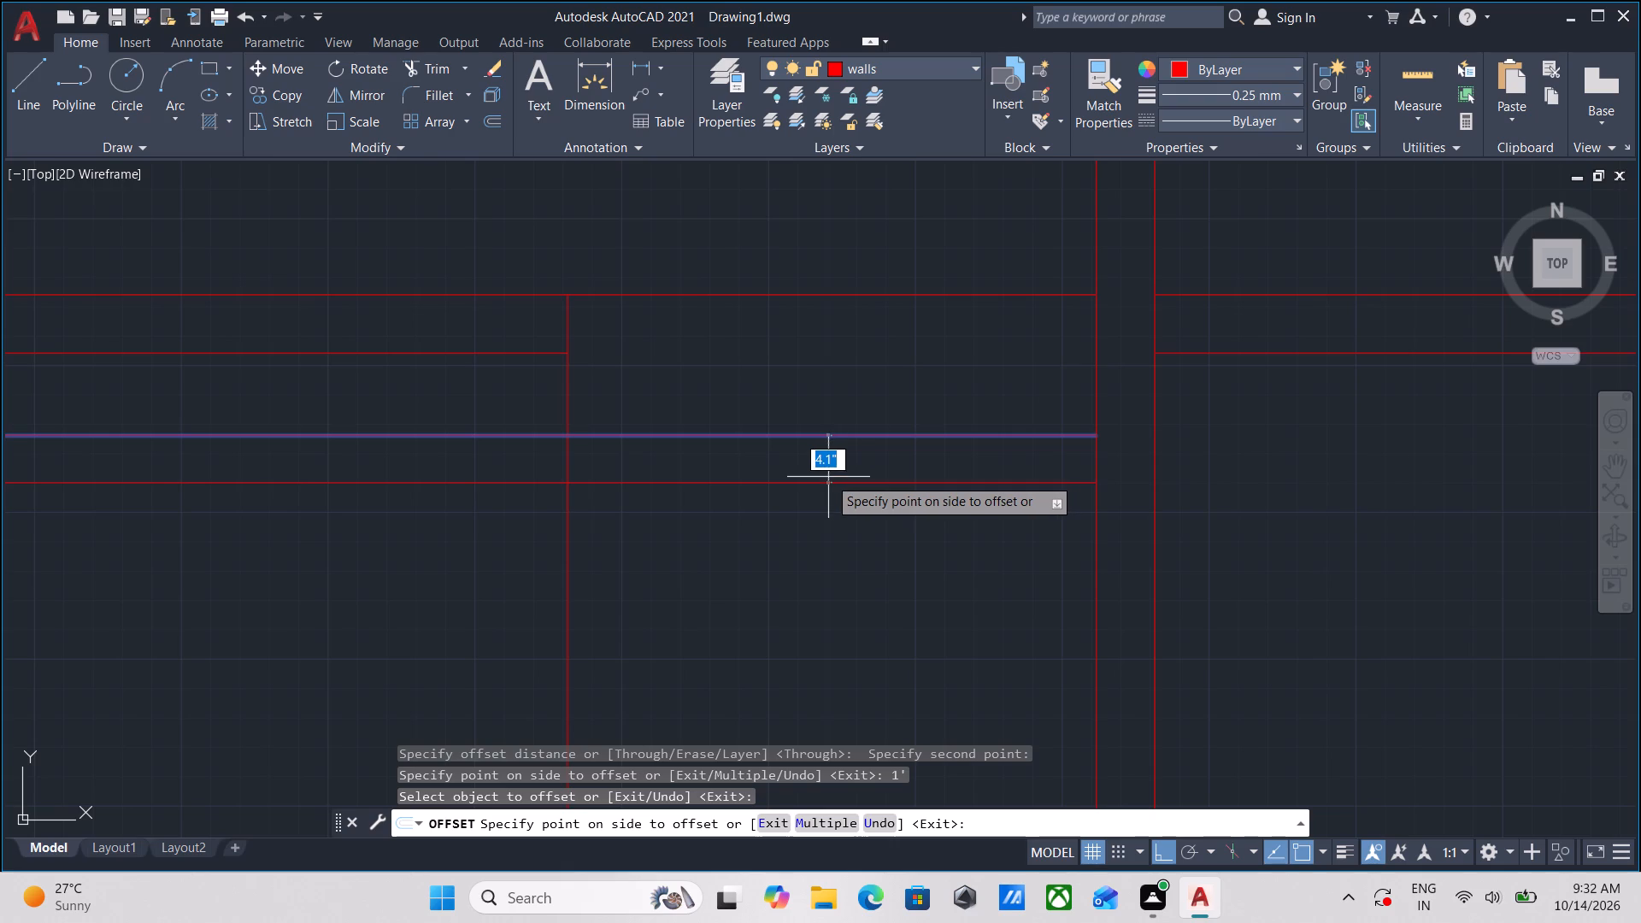
{"action": "key", "text": "5"}
{"action": "key", "text": "Return"}
Offset the short vertical line between the two partitions 5" to the right.
{"action": "scroll", "coordinate": [828, 477], "scroll_direction": "down", "scroll_amount": 2}
{"action": "middle_click_drag", "start_coordinate": [828, 477], "coordinate": [870, 453]}
{"action": "scroll", "coordinate": [828, 477], "scroll_direction": "up", "scroll_amount": 1}
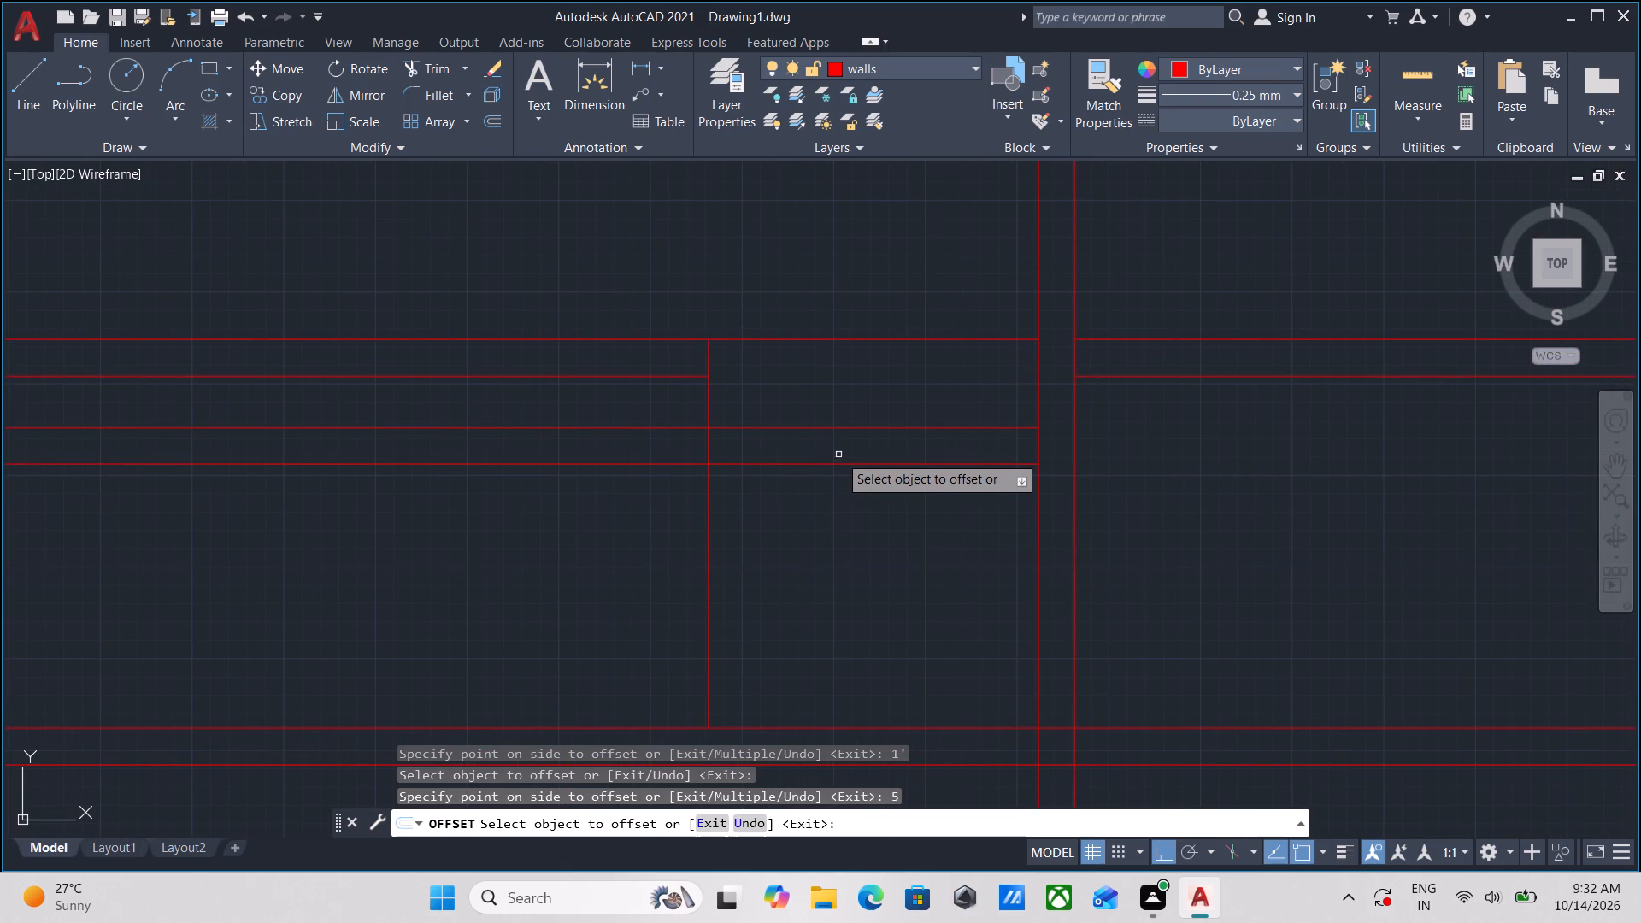
{"action": "left_click", "coordinate": [707, 540]}
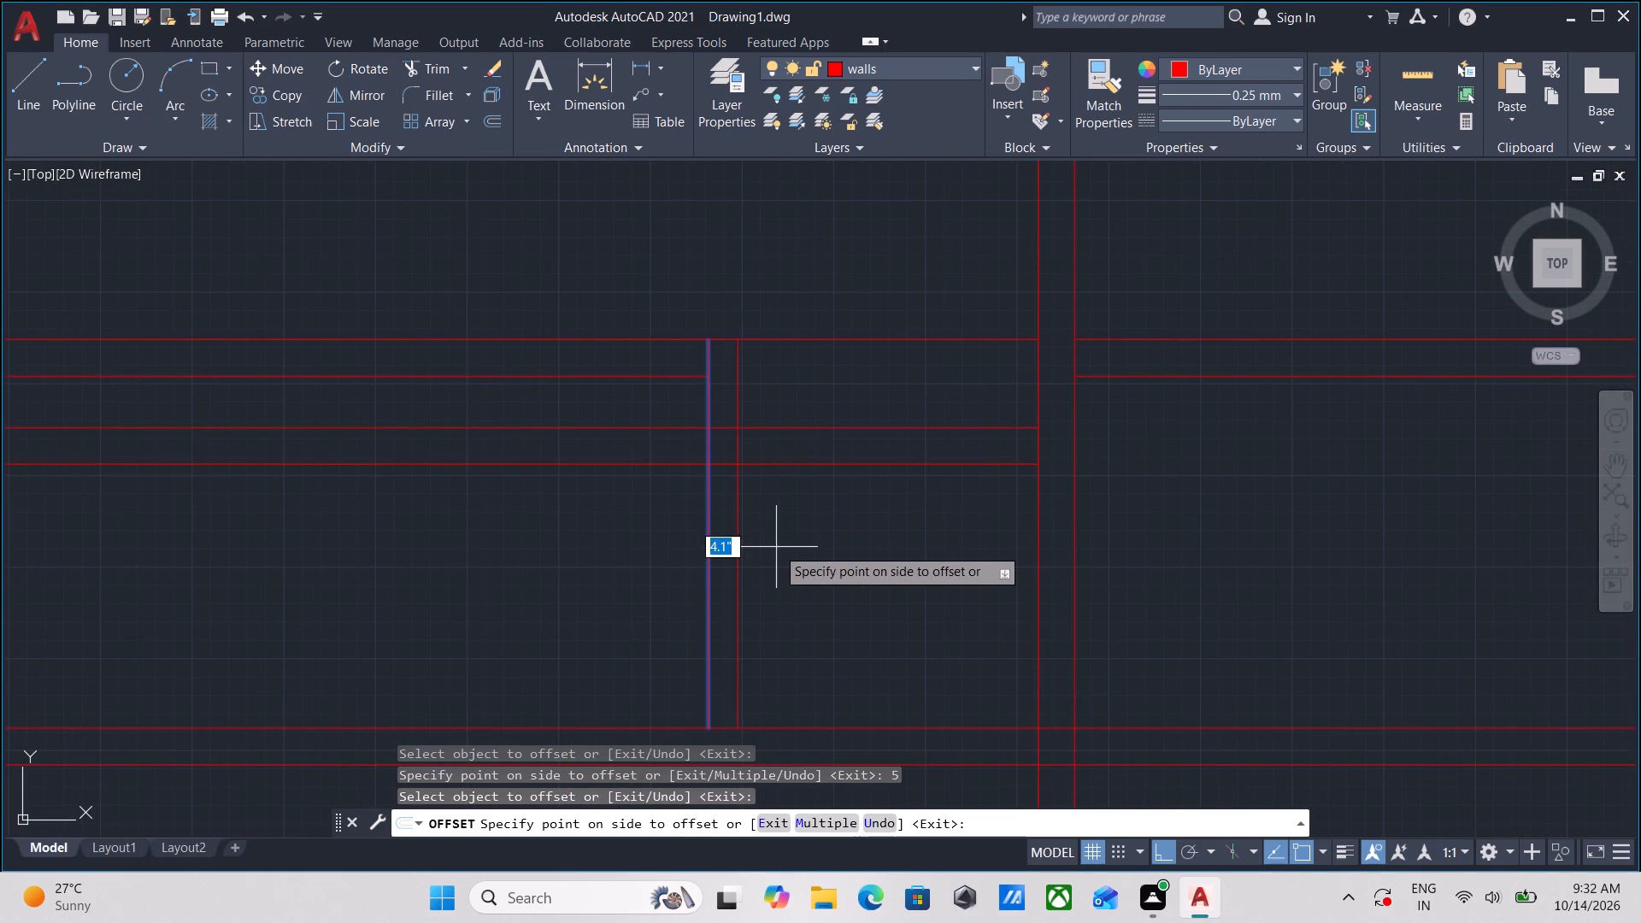
{"action": "scroll", "coordinate": [786, 548], "scroll_direction": "down", "scroll_amount": 1}
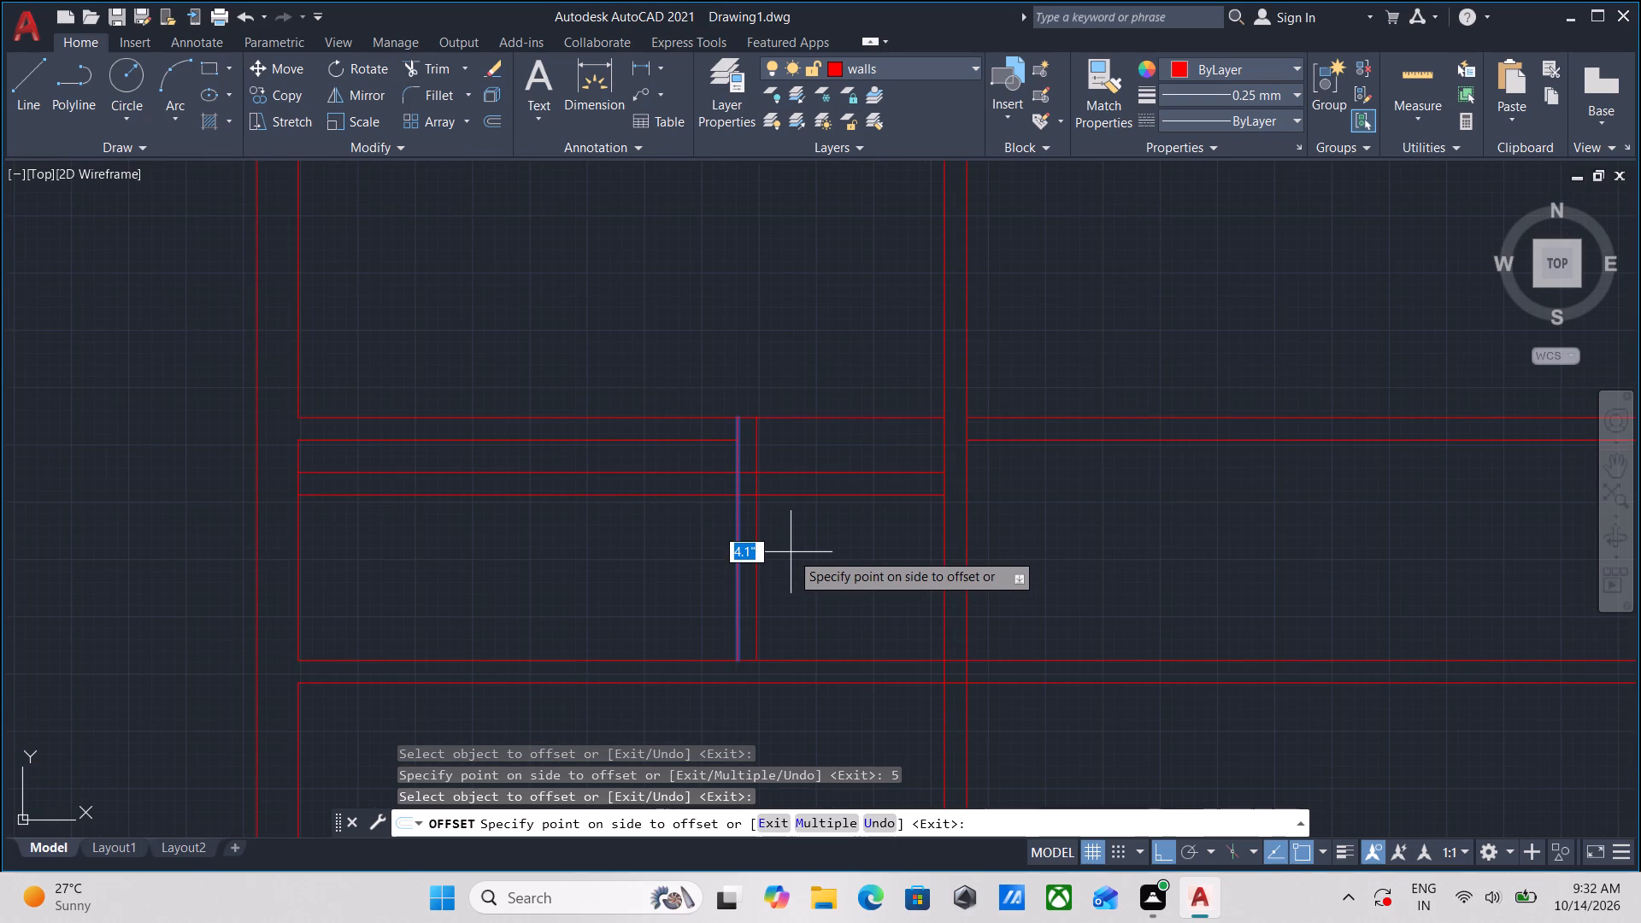
{"action": "key", "text": "5"}
{"action": "key", "text": "Return"}
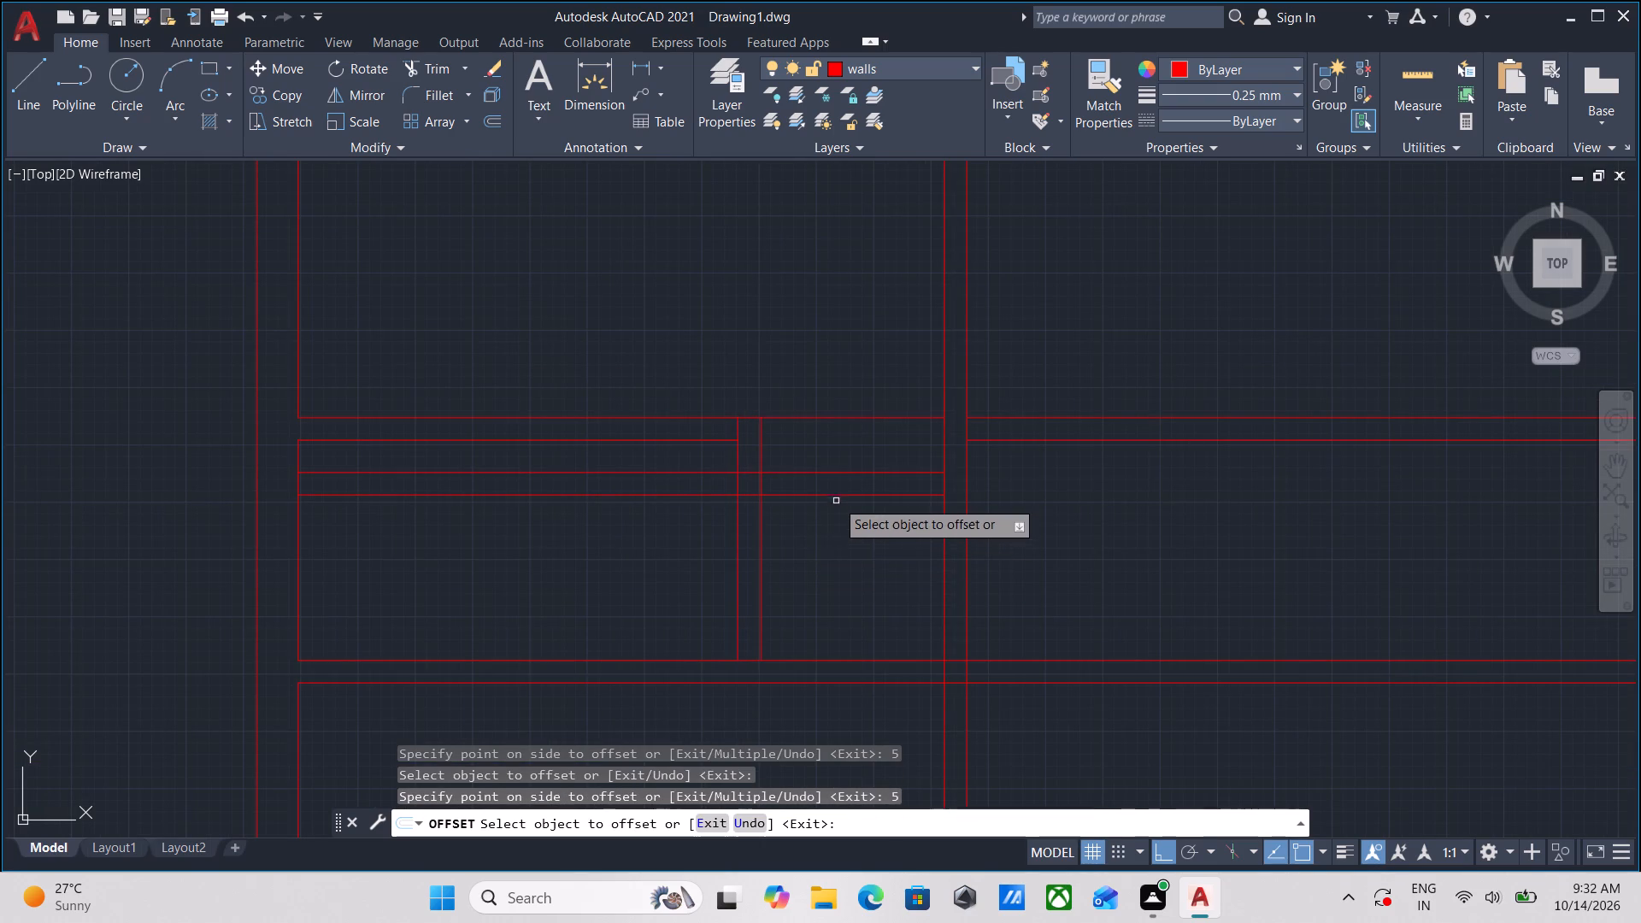
{"action": "scroll", "coordinate": [835, 497], "scroll_direction": "up", "scroll_amount": 1}
{"action": "key", "text": "Escape"}
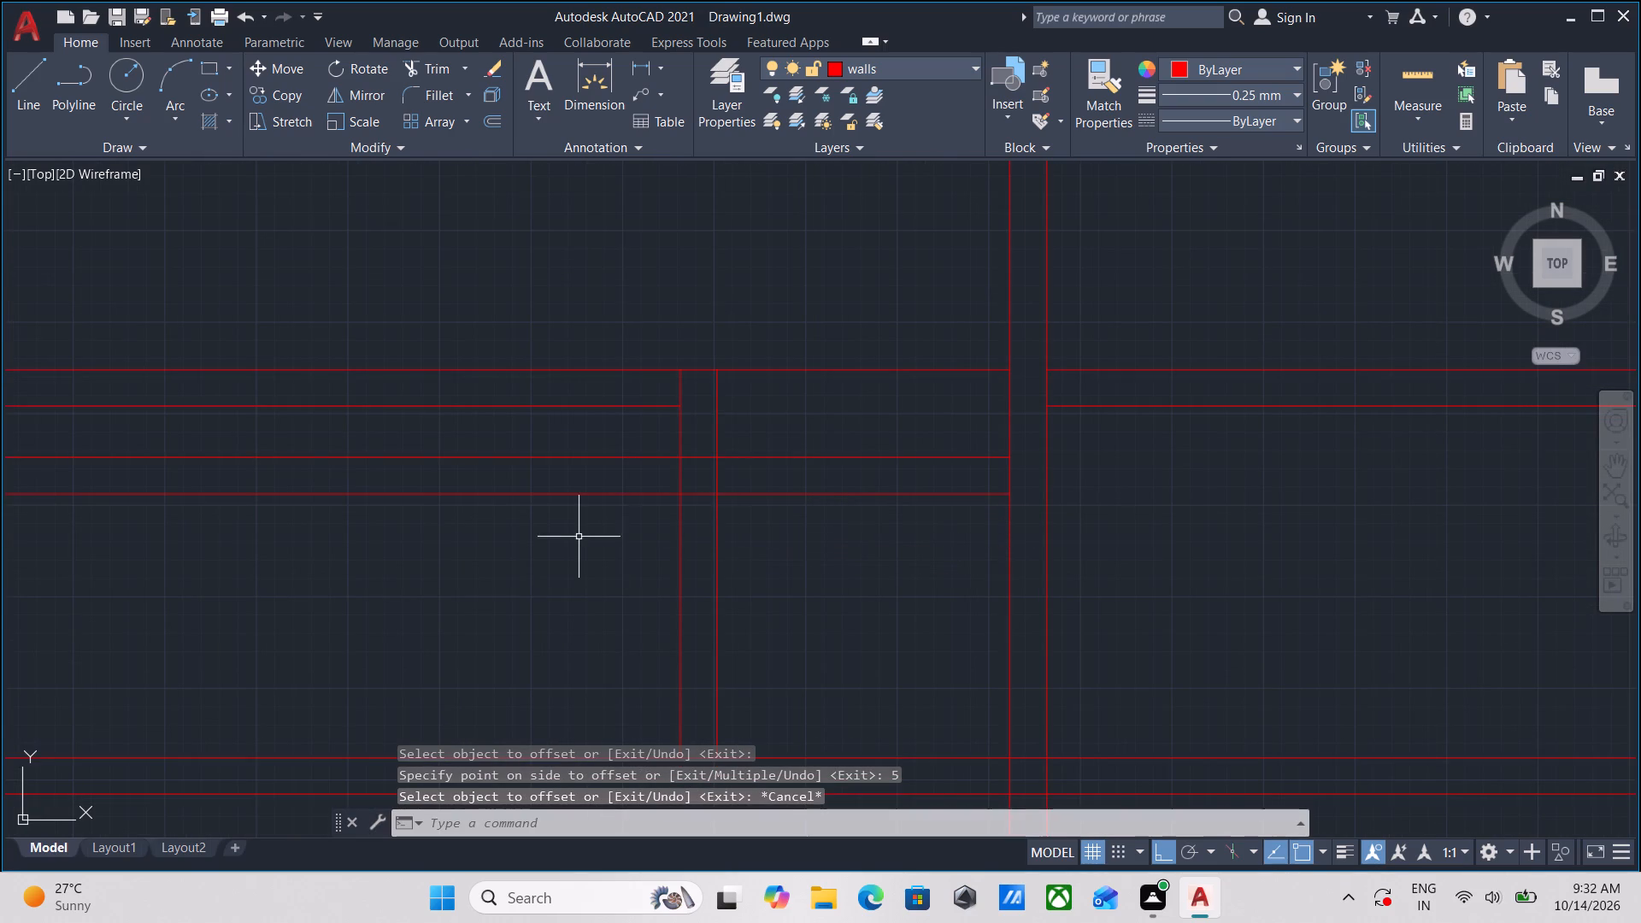
Trim the two new horizontal lines back to the right-hand line of the short vertical wall.
{"action": "middle_click_drag", "start_coordinate": [597, 526], "coordinate": [684, 526]}
{"action": "type", "text": "tr"}
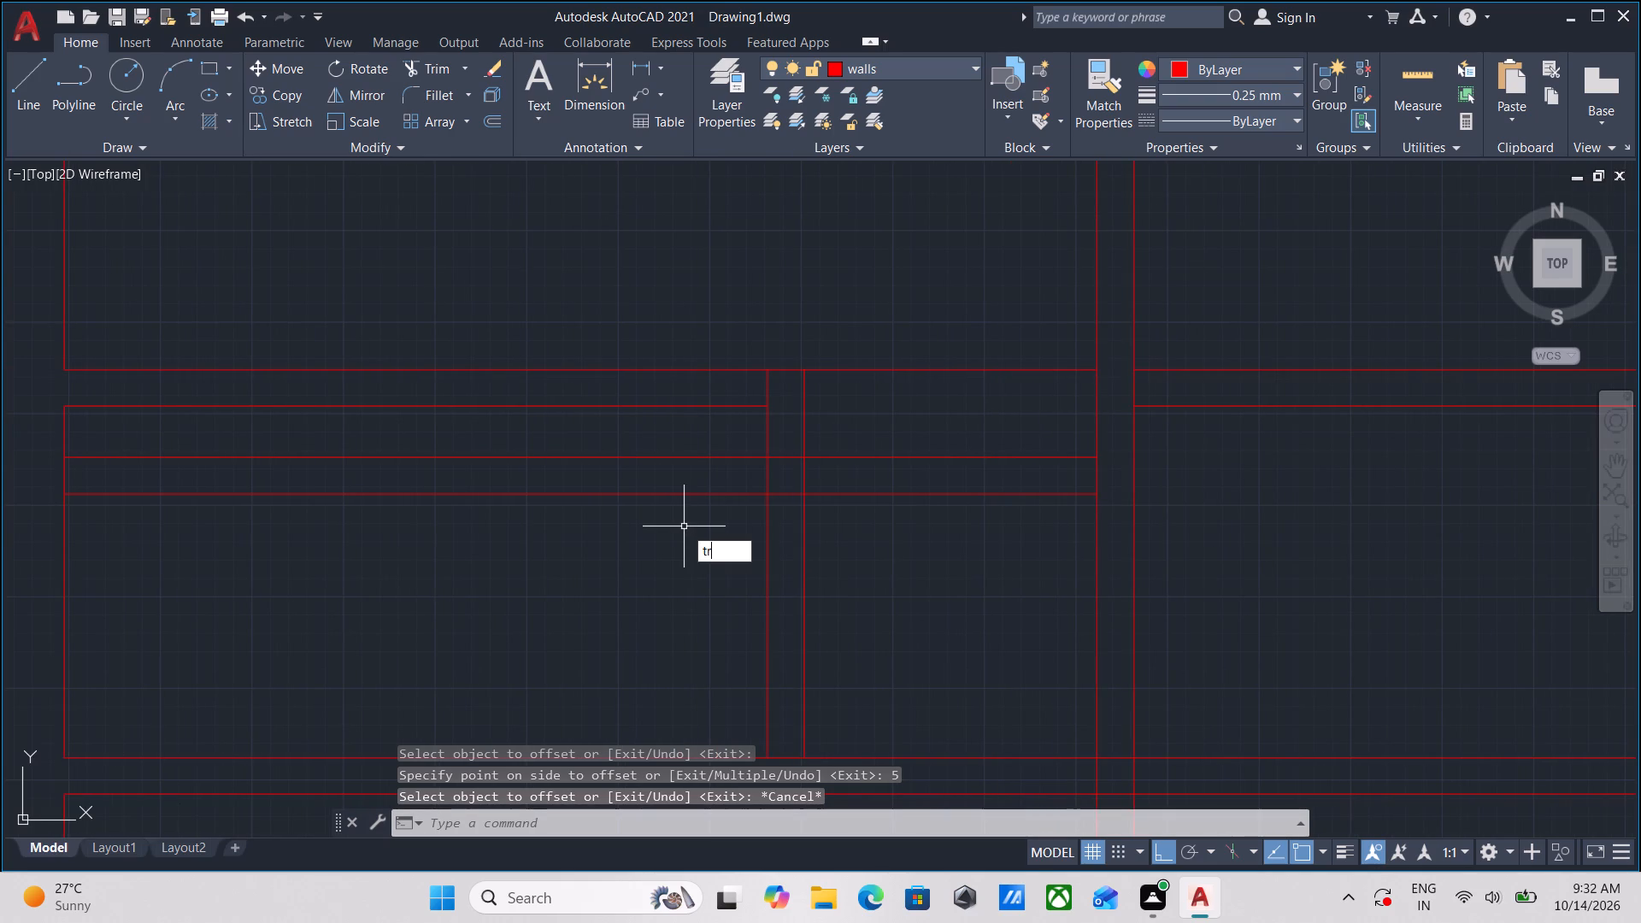
{"action": "key", "text": "Return"}
{"action": "left_click", "coordinate": [684, 526]}
{"action": "left_click", "coordinate": [669, 450]}
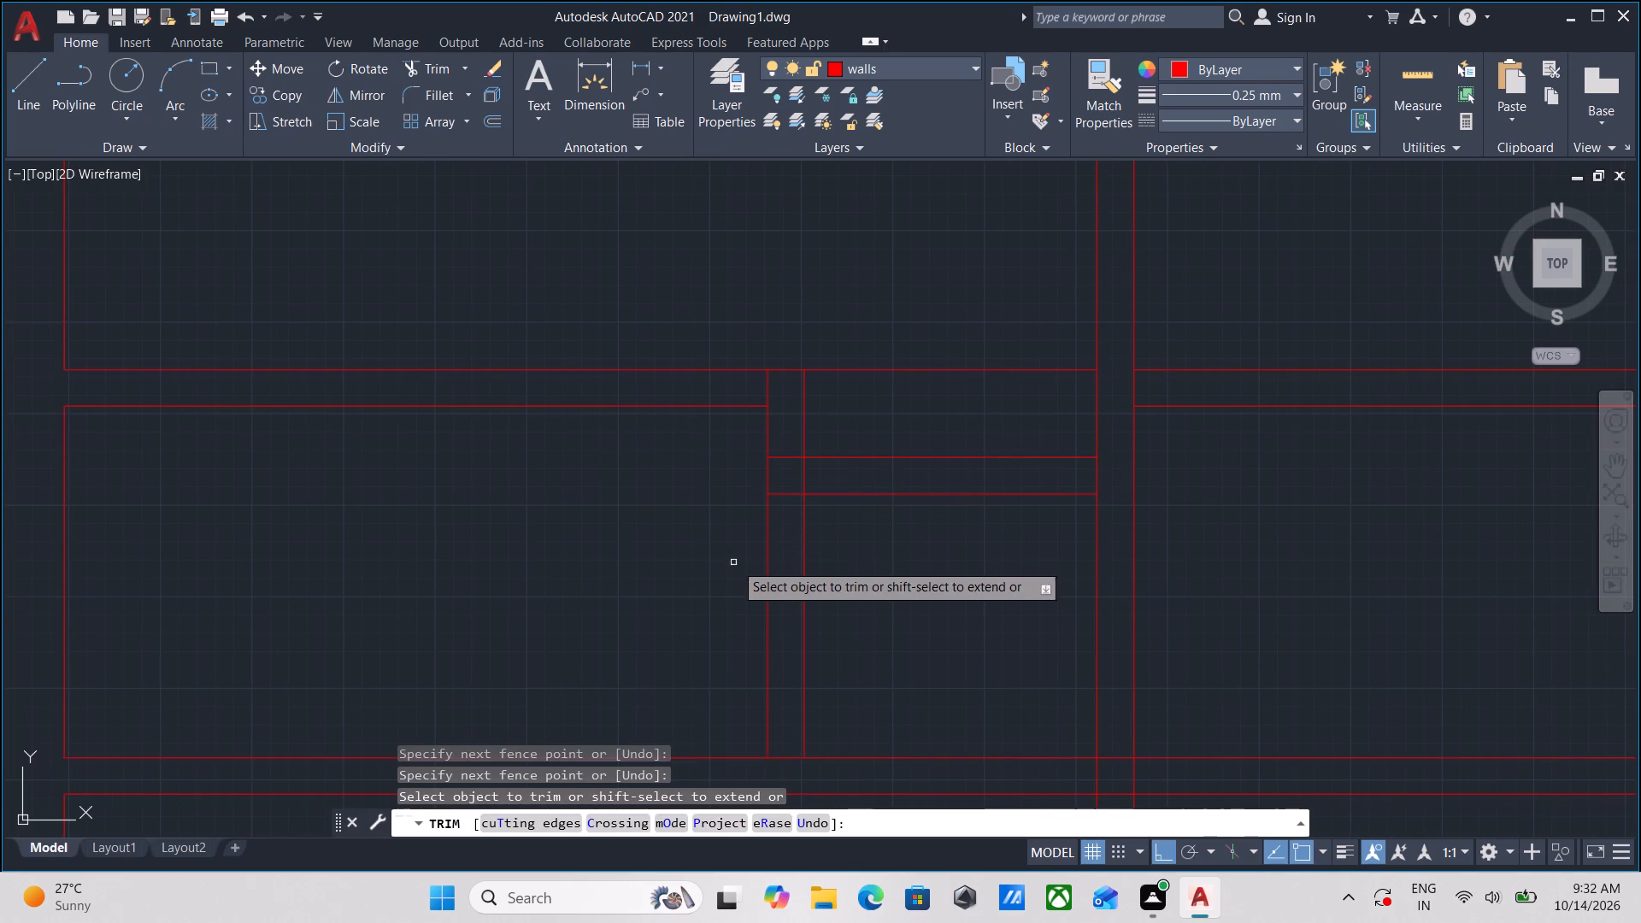
{"action": "scroll", "coordinate": [756, 569], "scroll_direction": "up", "scroll_amount": 2}
{"action": "left_click", "coordinate": [843, 502]}
{"action": "scroll", "coordinate": [837, 252], "scroll_direction": "down", "scroll_amount": 2}
{"action": "middle_click_drag", "start_coordinate": [837, 252], "coordinate": [840, 451]}
{"action": "double_click", "coordinate": [835, 395]}
Trim the short vertical wall's lines where they cross the upper partition and the new horizontal wall, opening both junctions.
{"action": "left_click", "coordinate": [835, 395]}
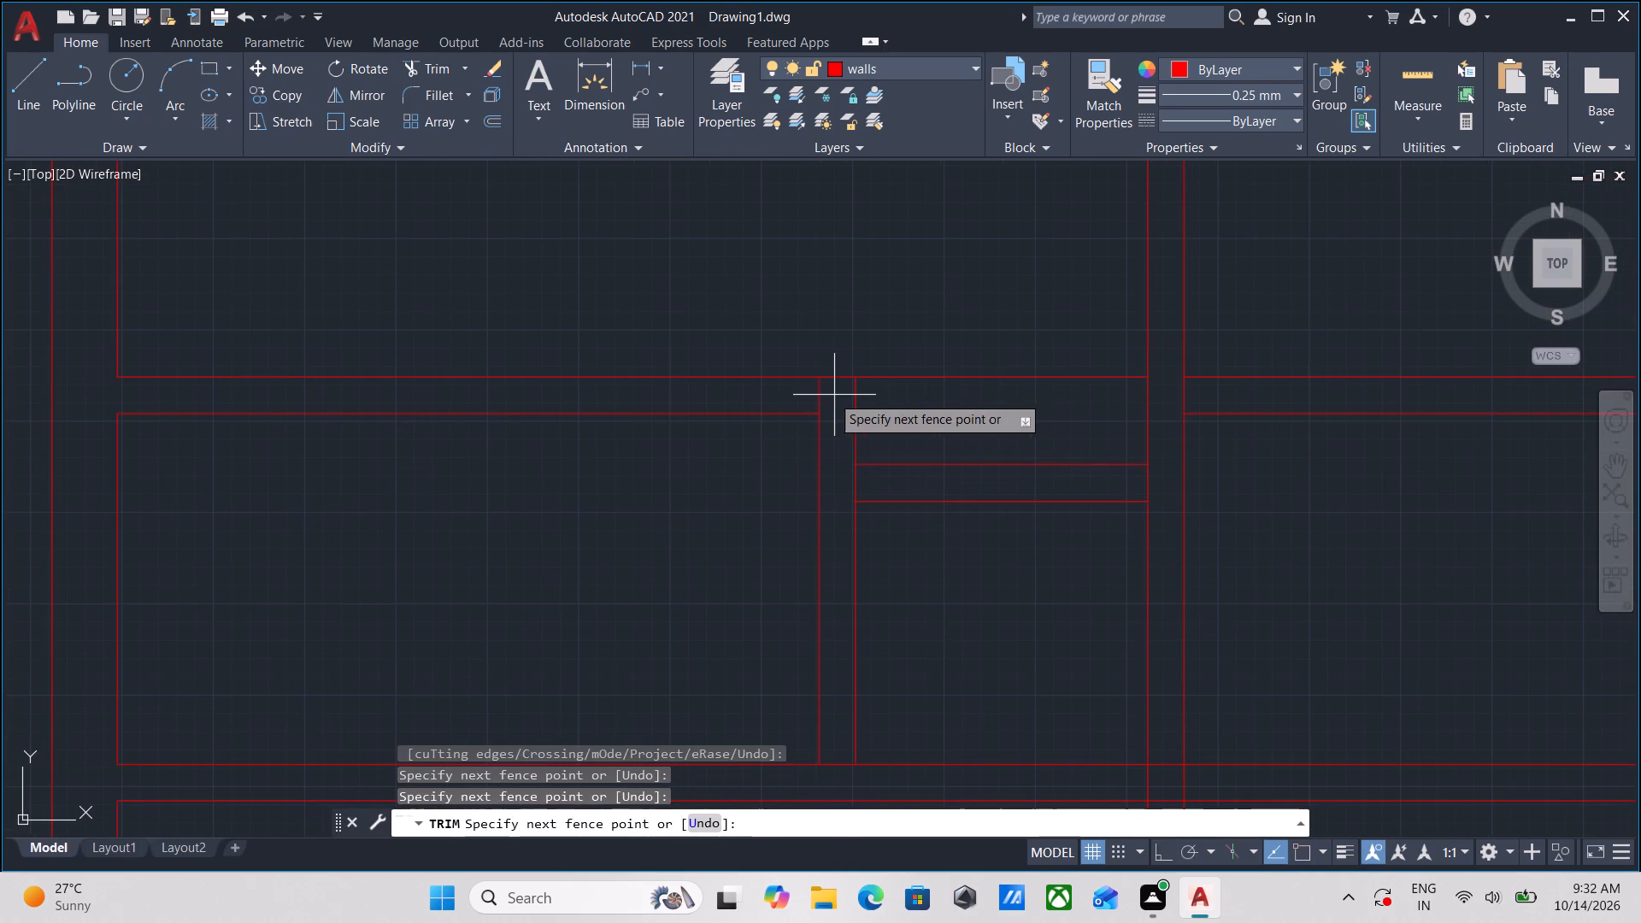
{"action": "left_click", "coordinate": [780, 396]}
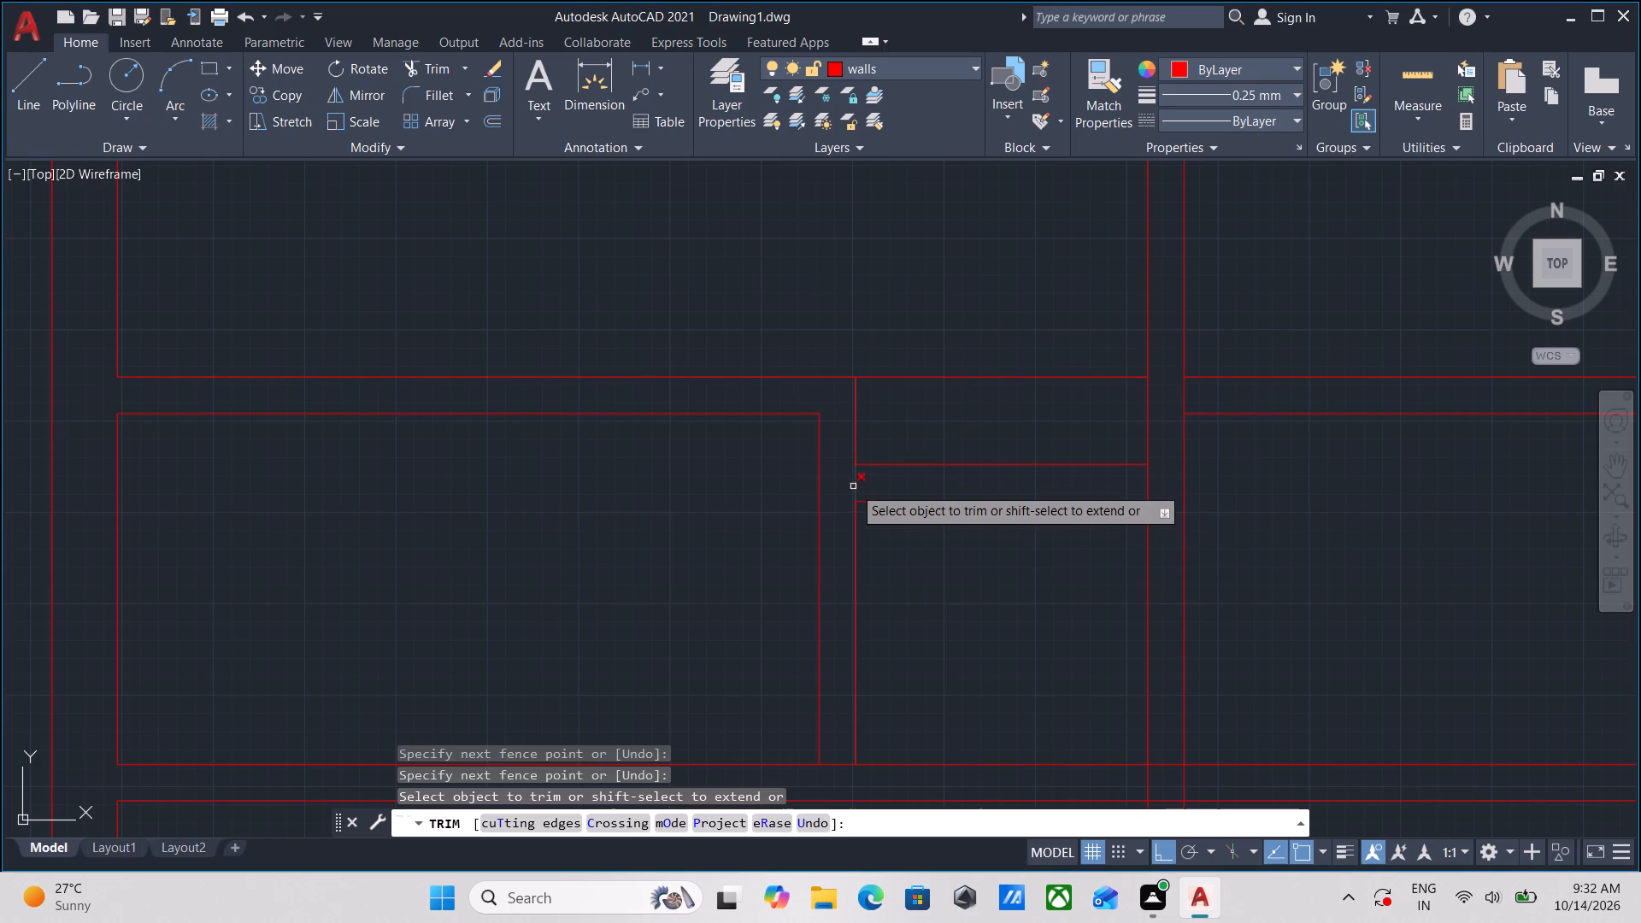
{"action": "left_click", "coordinate": [843, 487]}
{"action": "left_click", "coordinate": [907, 476]}
Trim the overhanging ends of the inner wall lines at the floor plan's upper-left outer corner.
{"action": "scroll", "coordinate": [905, 420], "scroll_direction": "down", "scroll_amount": 2}
{"action": "middle_click_drag", "start_coordinate": [905, 420], "coordinate": [888, 486]}
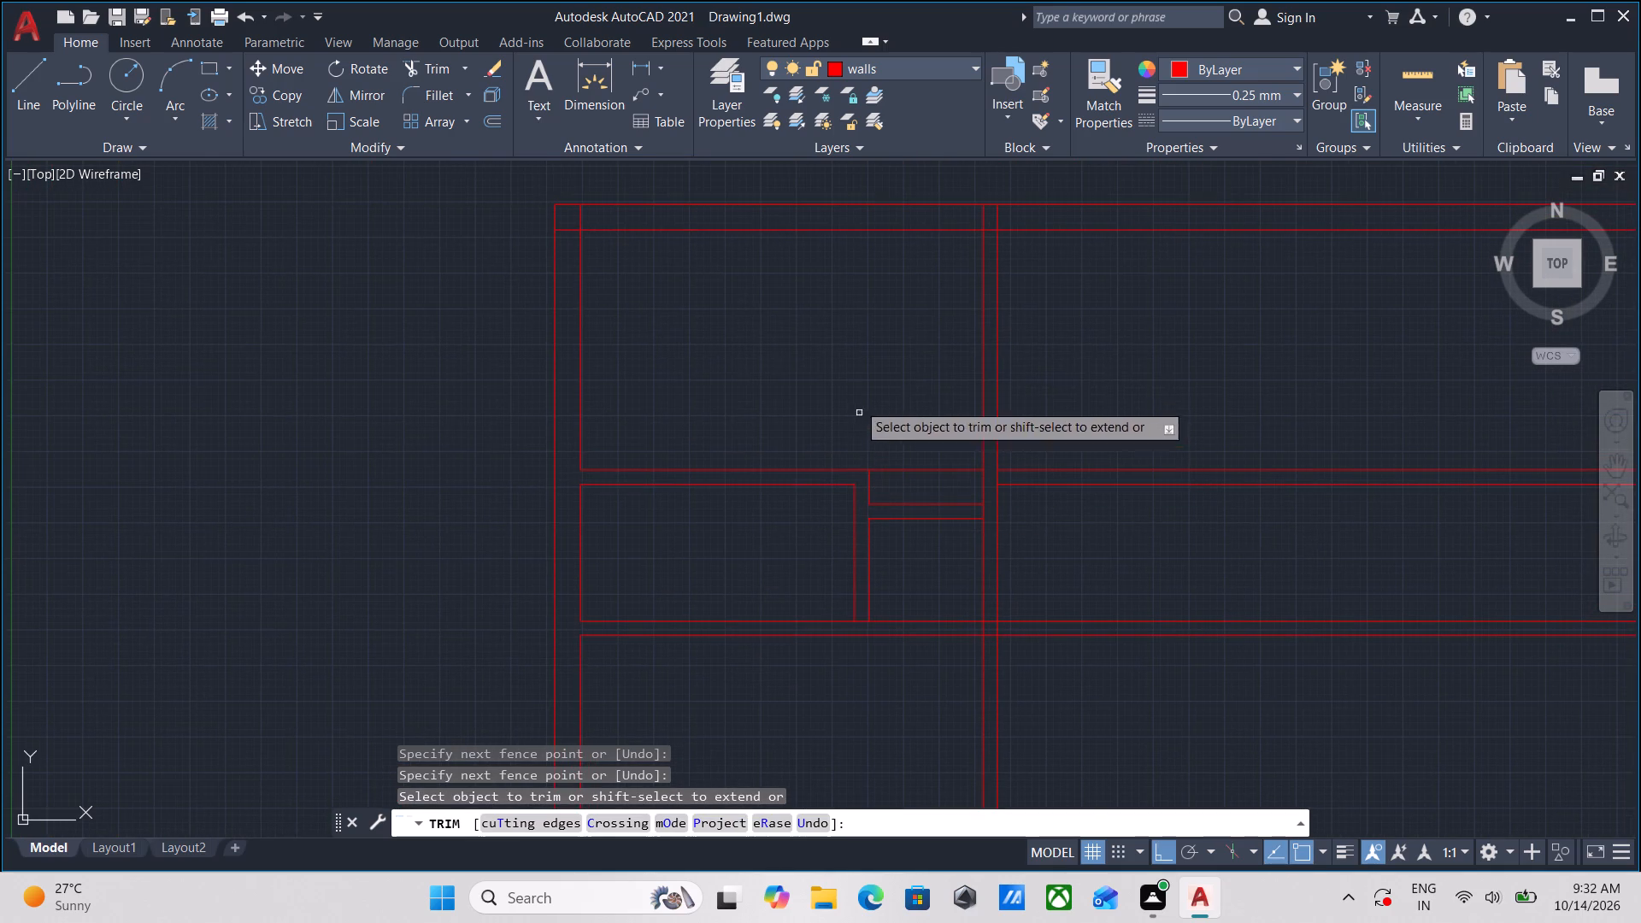
{"action": "scroll", "coordinate": [556, 232], "scroll_direction": "up", "scroll_amount": 2}
{"action": "left_click", "coordinate": [578, 262]}
{"action": "left_click", "coordinate": [585, 195]}
{"action": "left_click_drag", "start_coordinate": [568, 203], "coordinate": [615, 207]}
{"action": "left_click", "coordinate": [703, 210]}
{"action": "left_click", "coordinate": [574, 204]}
{"action": "scroll", "coordinate": [738, 381], "scroll_direction": "down", "scroll_amount": 2}
{"action": "middle_click_drag", "start_coordinate": [733, 369], "coordinate": [721, 342]}
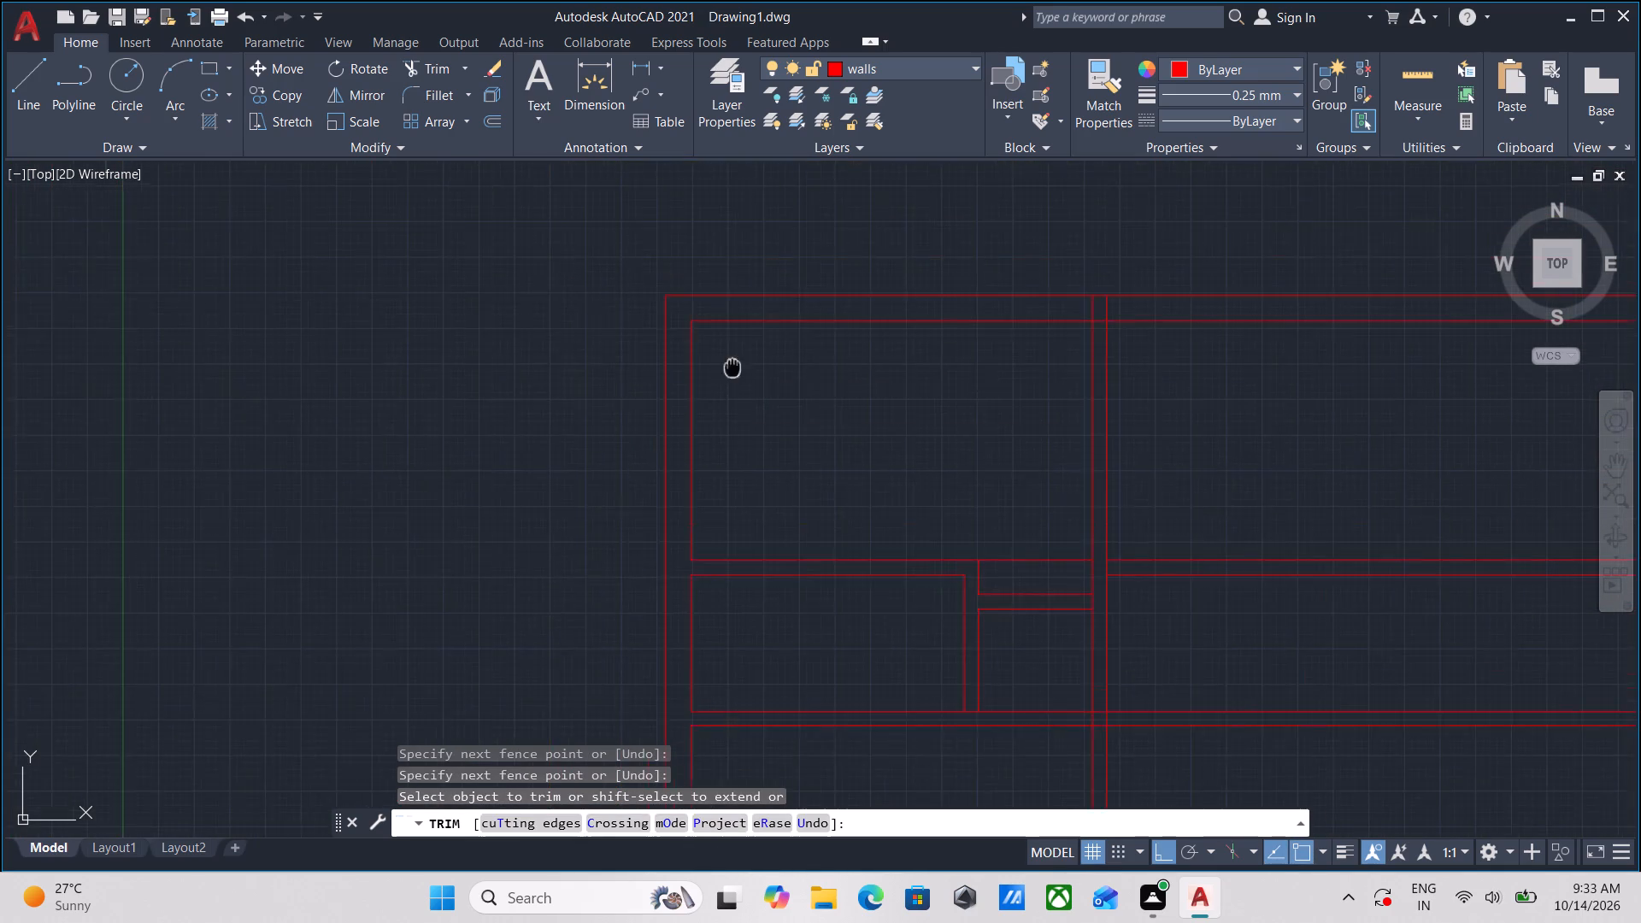
{"action": "middle_click_drag", "start_coordinate": [721, 342], "coordinate": [670, 239]}
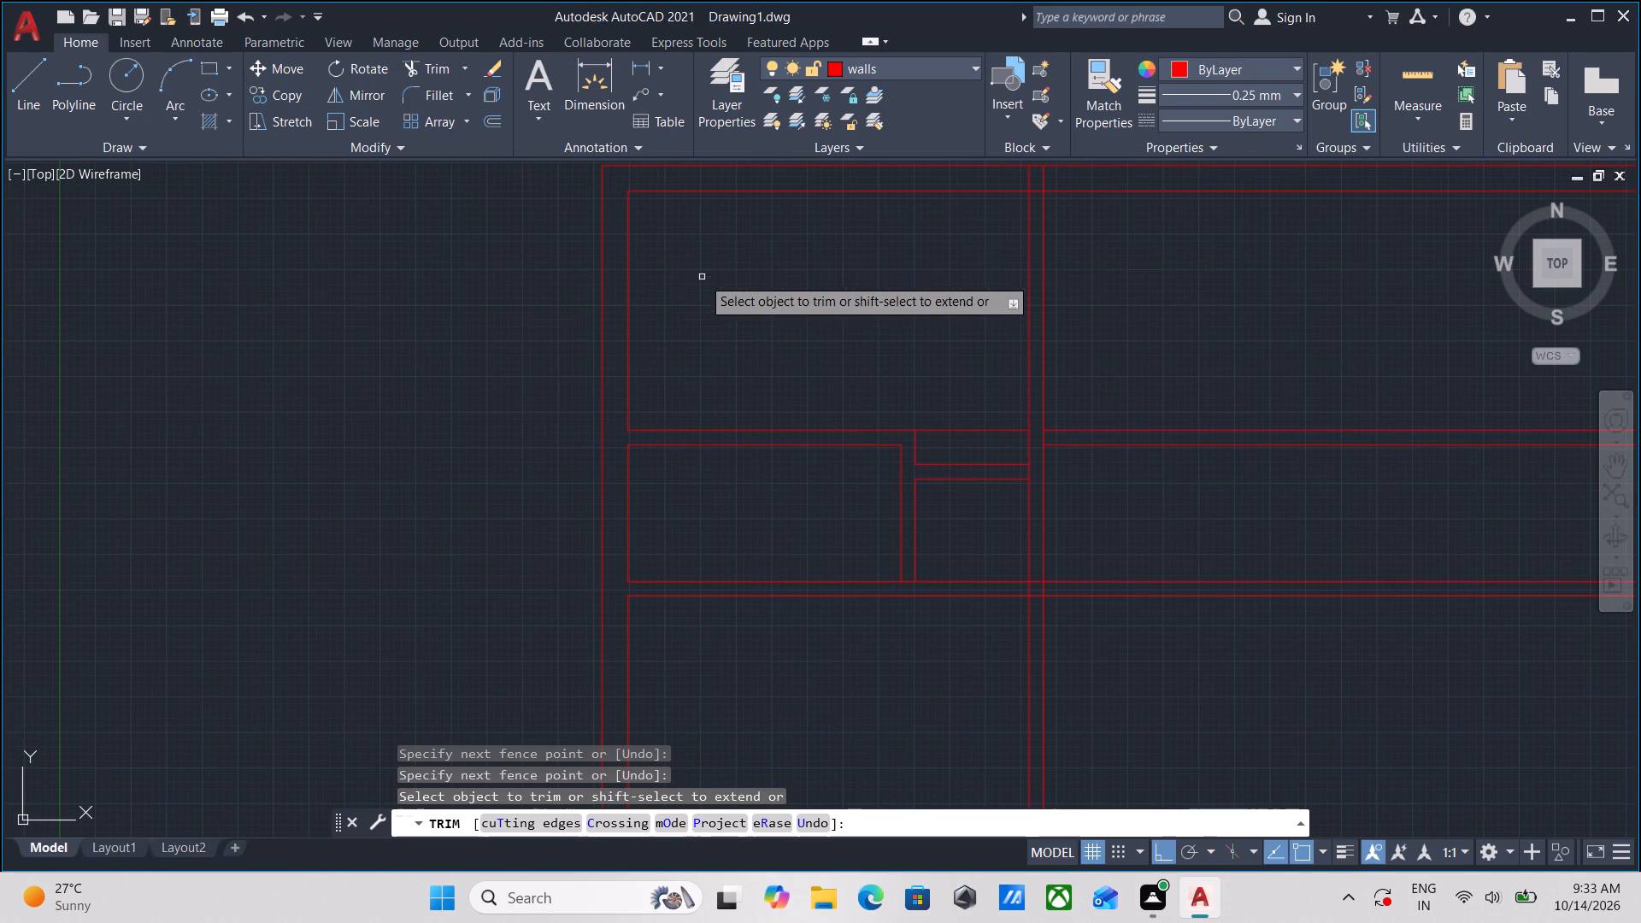
{"action": "middle_click_drag", "start_coordinate": [702, 277], "coordinate": [667, 307]}
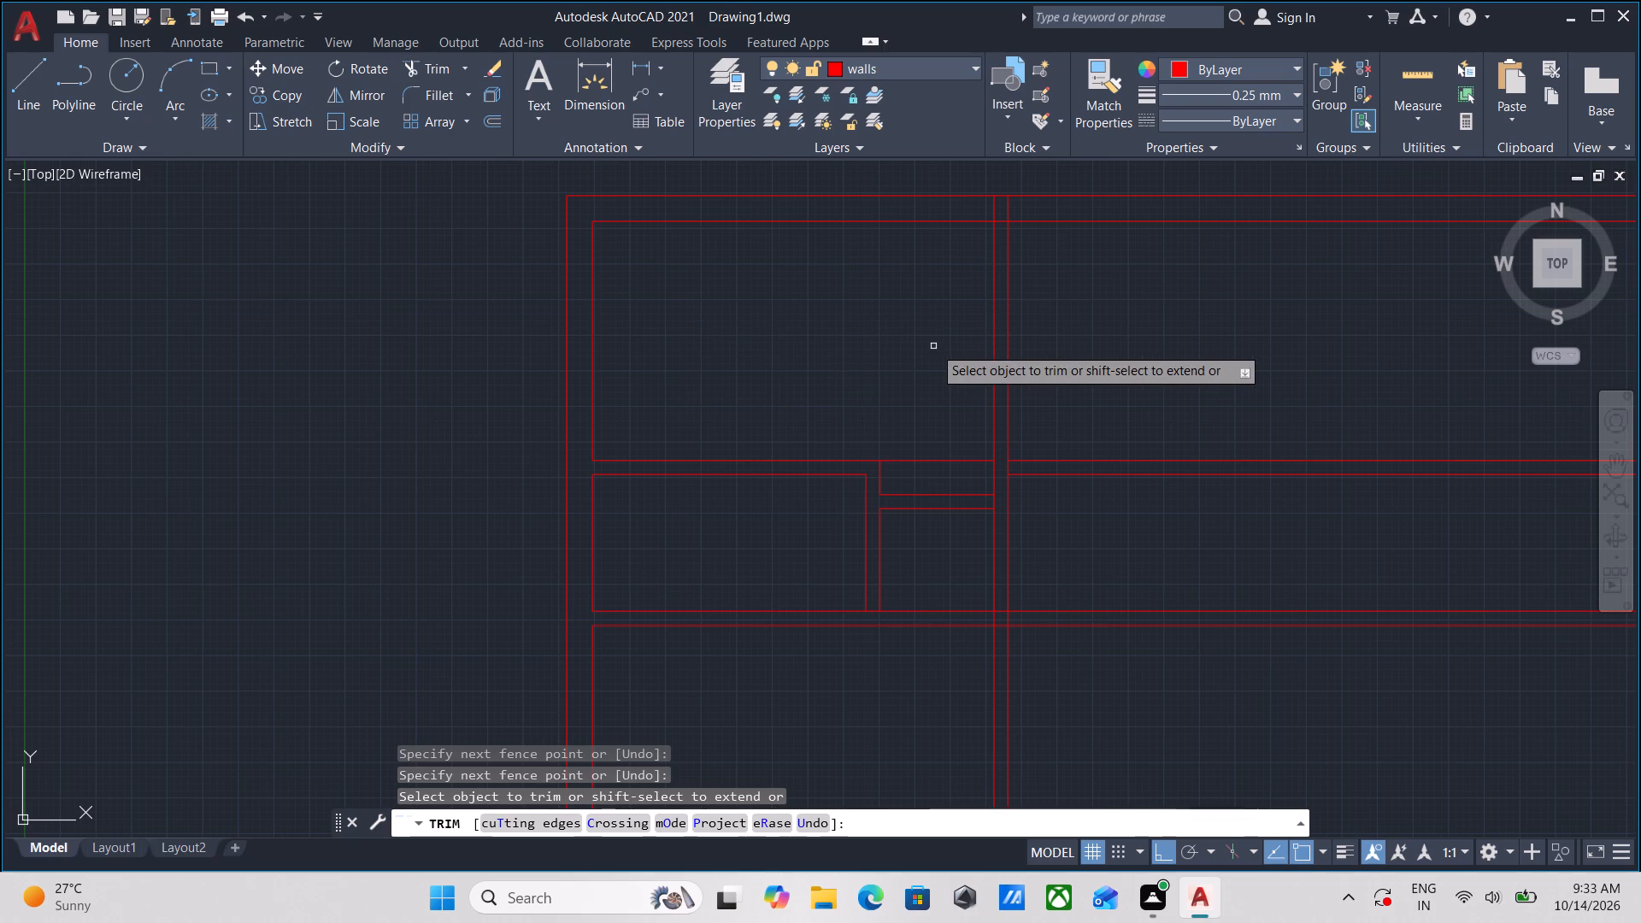
{"action": "middle_click_drag", "start_coordinate": [933, 346], "coordinate": [849, 362]}
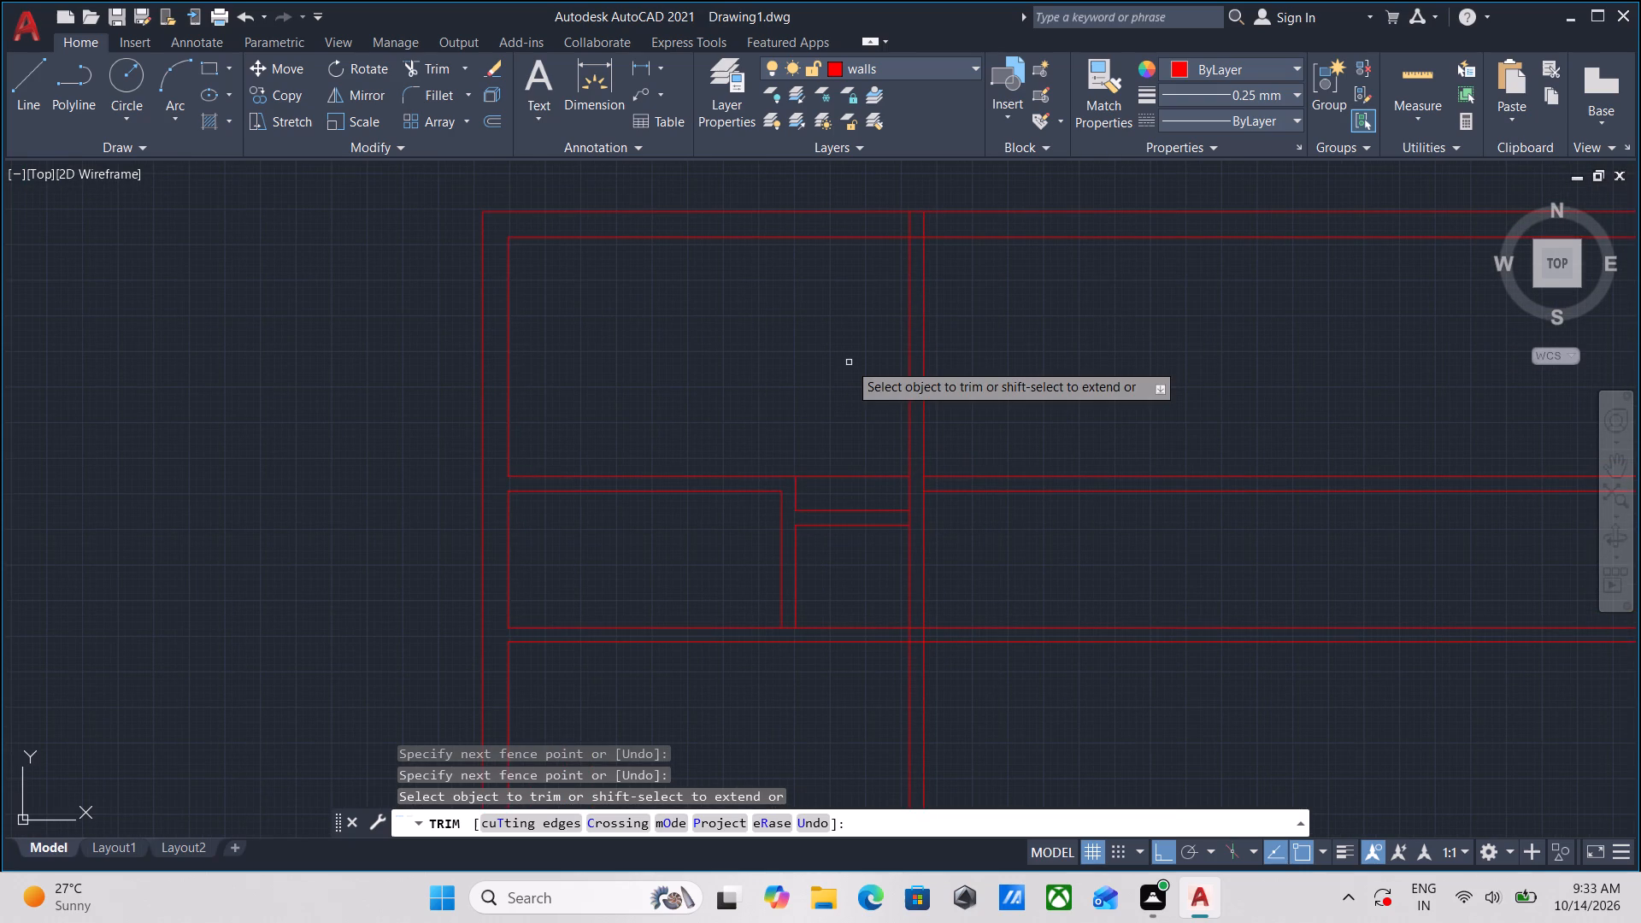
{"action": "scroll", "coordinate": [893, 483], "scroll_direction": "up", "scroll_amount": 1}
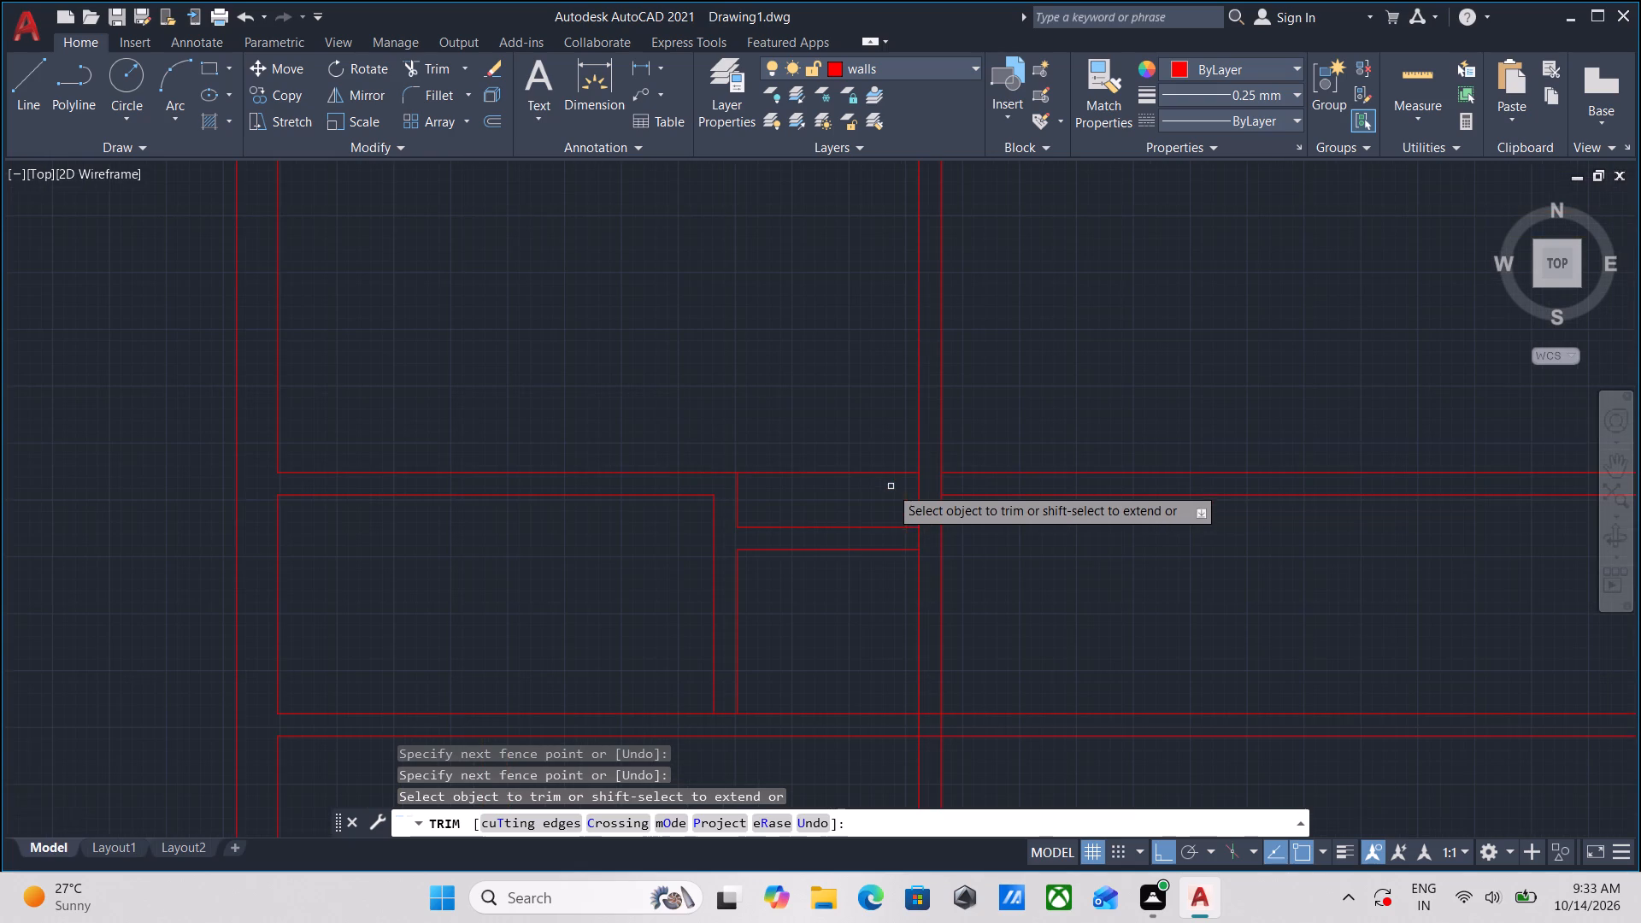
{"action": "key", "text": "Escape"}
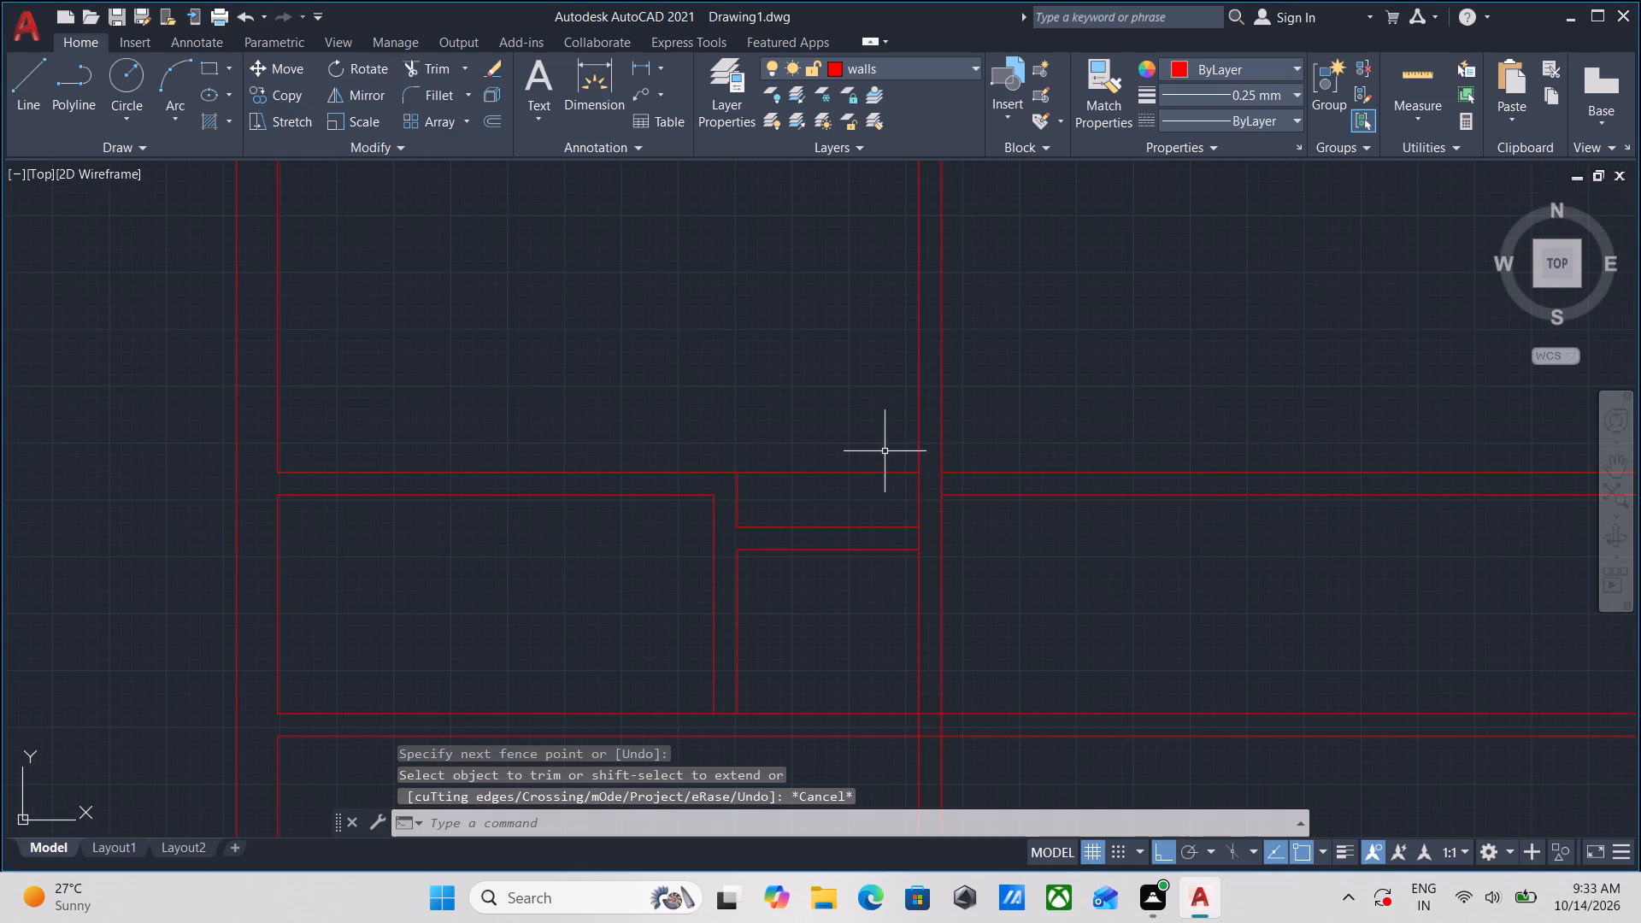
Extend the upper partition's upper line rightward across the vertical wall's thickness to meet the wall's right-hand line.
{"action": "key", "text": "e"}
{"action": "key", "text": "x"}
{"action": "key", "text": "Return"}
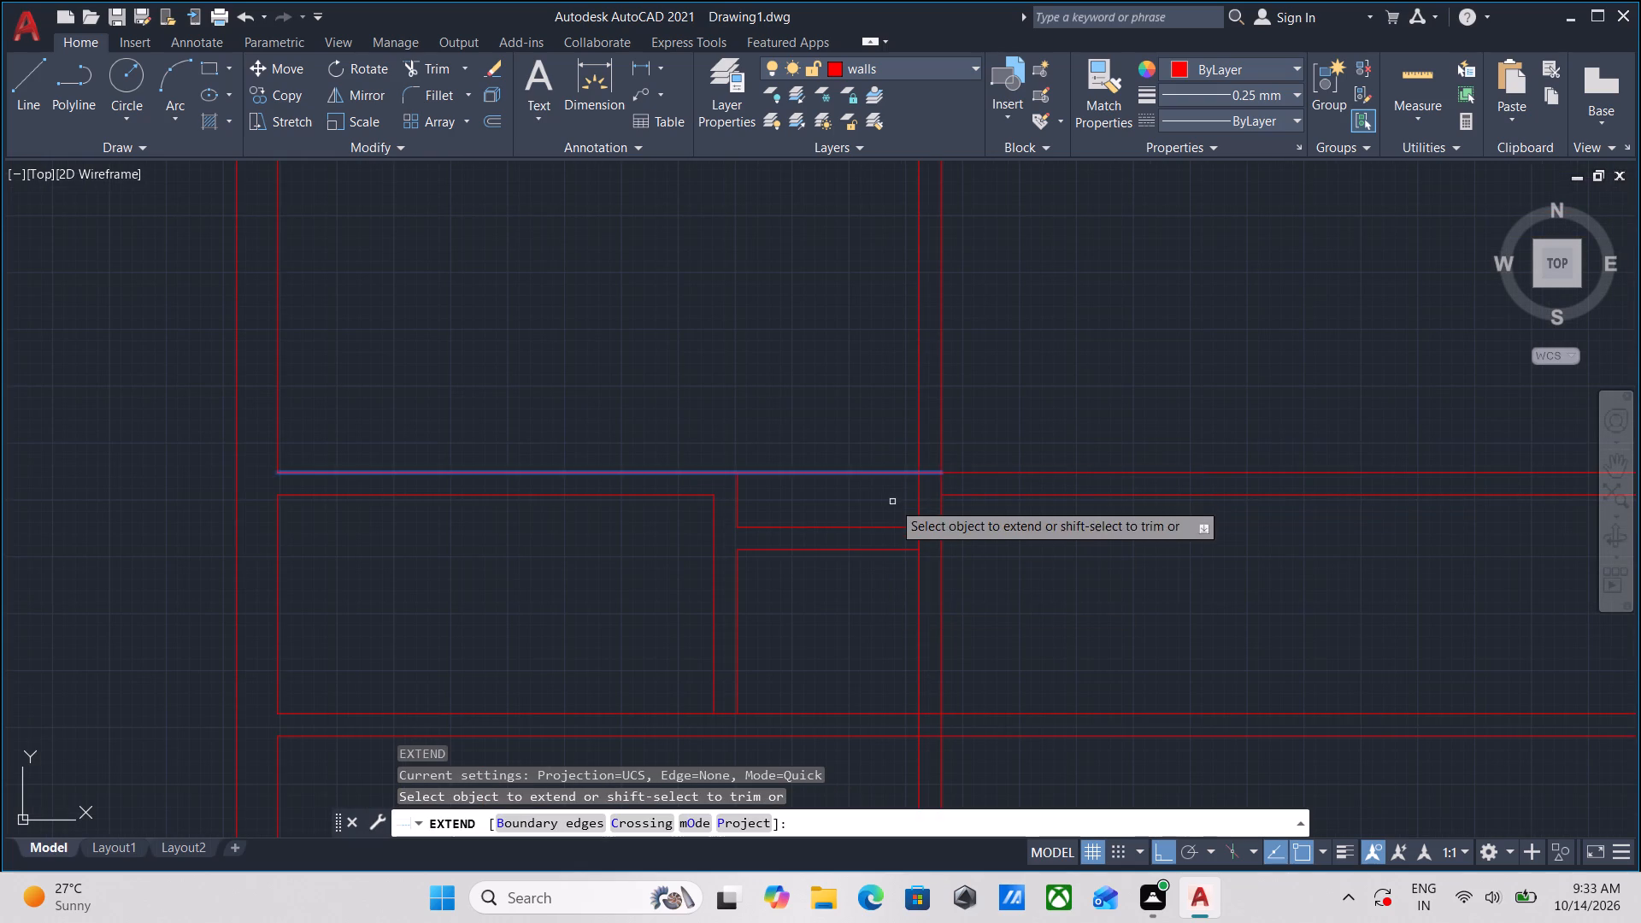
{"action": "left_click", "coordinate": [892, 472]}
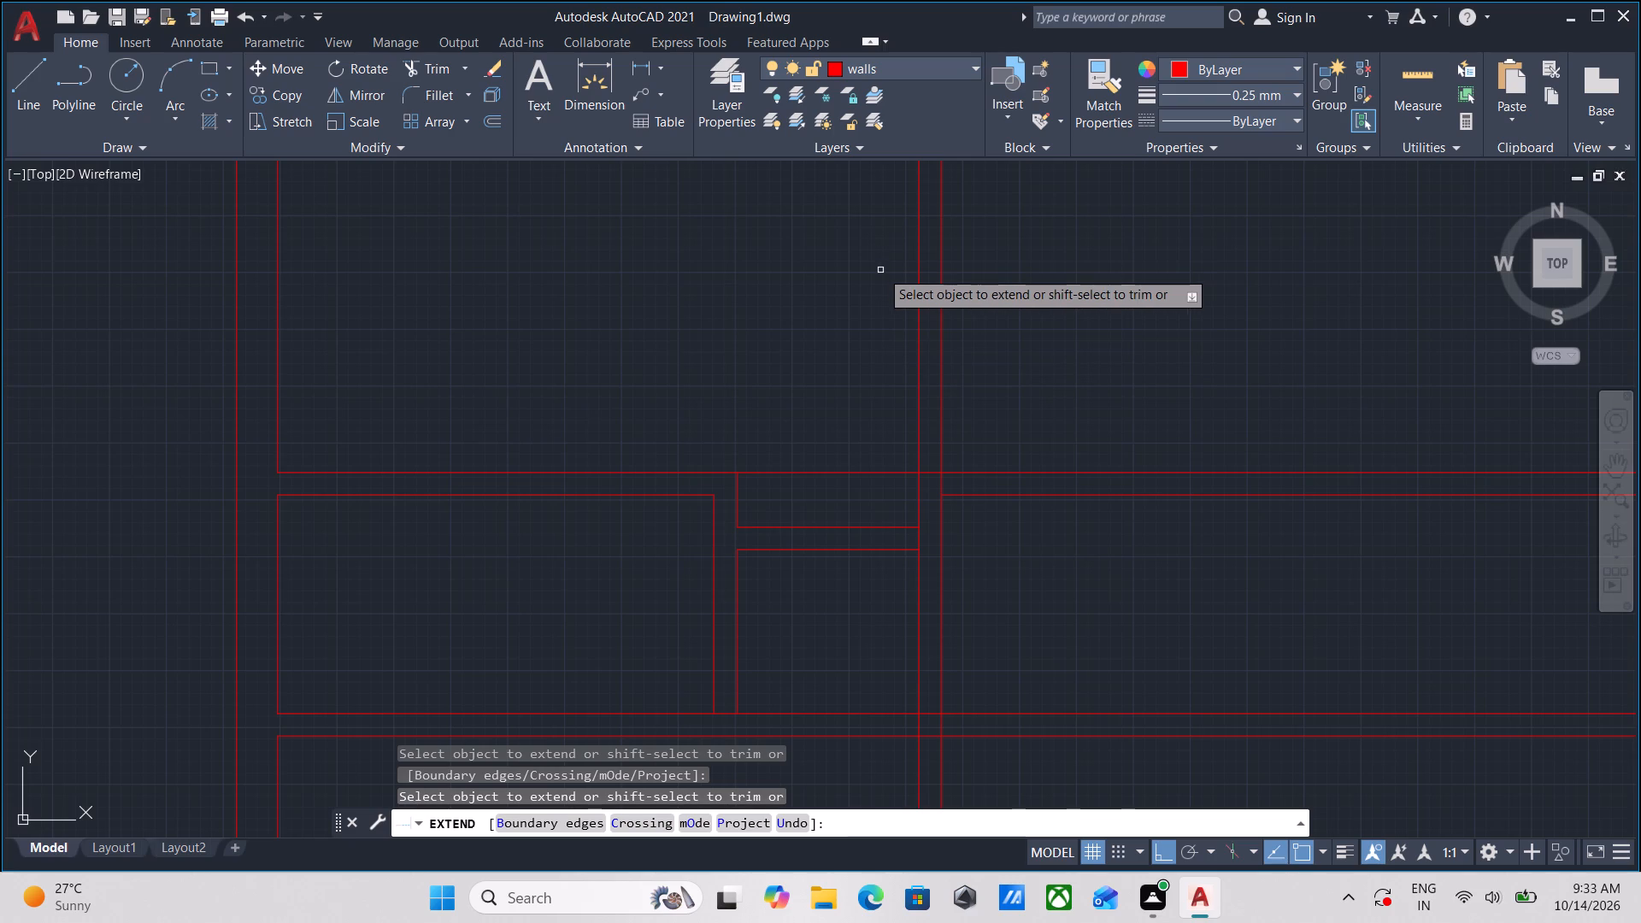
{"action": "scroll", "coordinate": [885, 270], "scroll_direction": "up", "scroll_amount": 1}
{"action": "scroll", "coordinate": [879, 278], "scroll_direction": "down", "scroll_amount": 1}
{"action": "middle_click_drag", "start_coordinate": [879, 278], "coordinate": [872, 291]}
{"action": "key", "text": "Escape"}
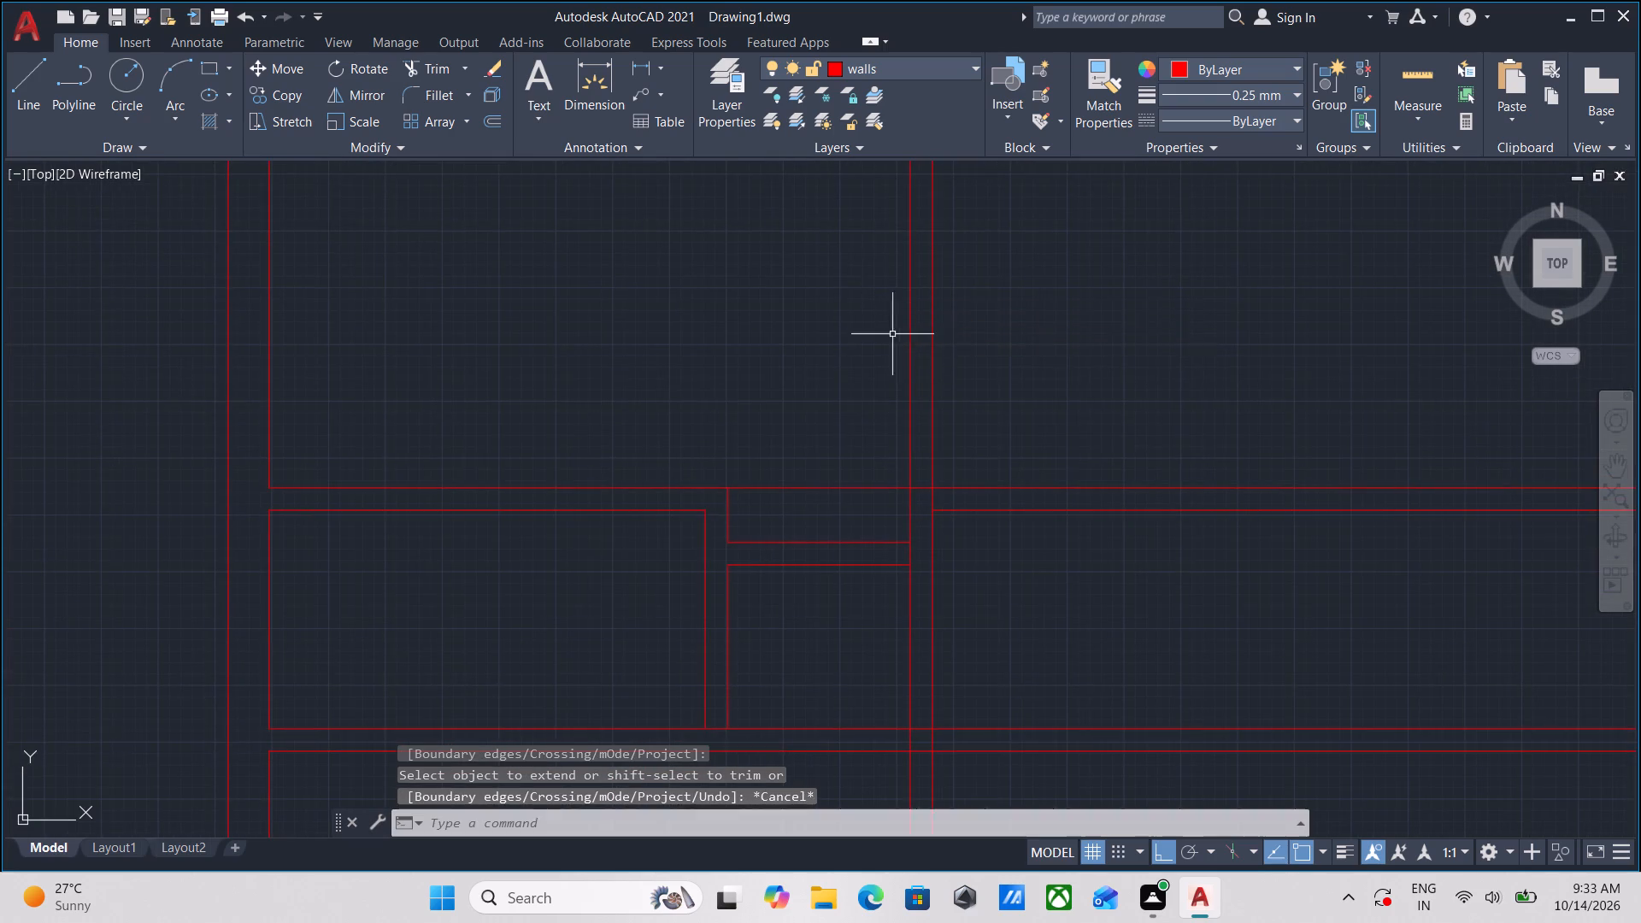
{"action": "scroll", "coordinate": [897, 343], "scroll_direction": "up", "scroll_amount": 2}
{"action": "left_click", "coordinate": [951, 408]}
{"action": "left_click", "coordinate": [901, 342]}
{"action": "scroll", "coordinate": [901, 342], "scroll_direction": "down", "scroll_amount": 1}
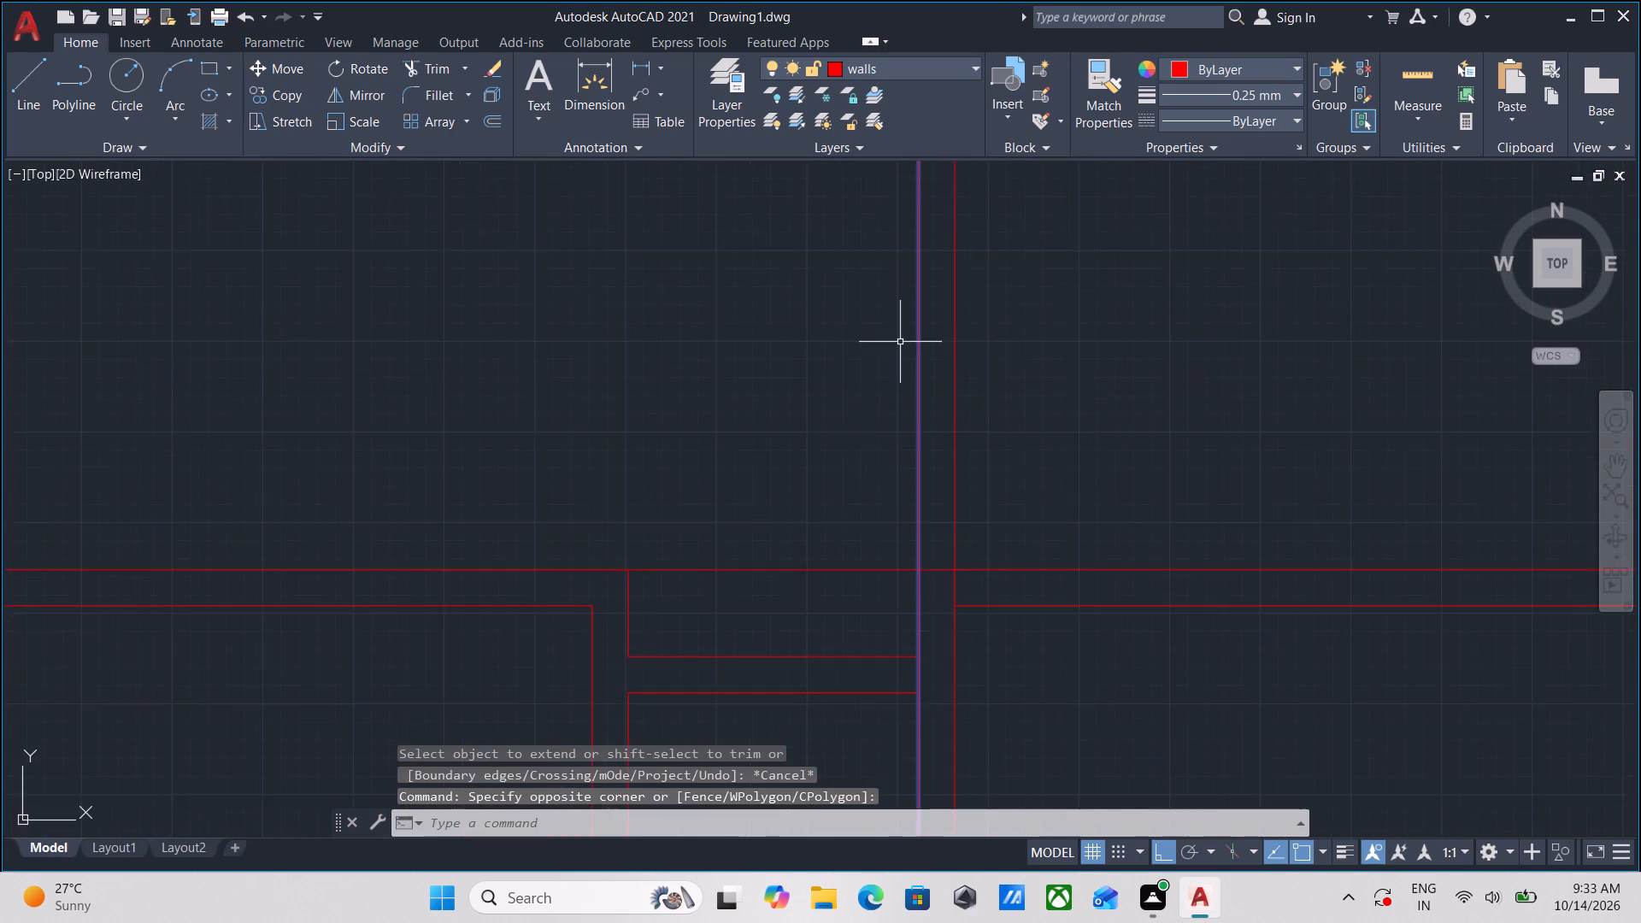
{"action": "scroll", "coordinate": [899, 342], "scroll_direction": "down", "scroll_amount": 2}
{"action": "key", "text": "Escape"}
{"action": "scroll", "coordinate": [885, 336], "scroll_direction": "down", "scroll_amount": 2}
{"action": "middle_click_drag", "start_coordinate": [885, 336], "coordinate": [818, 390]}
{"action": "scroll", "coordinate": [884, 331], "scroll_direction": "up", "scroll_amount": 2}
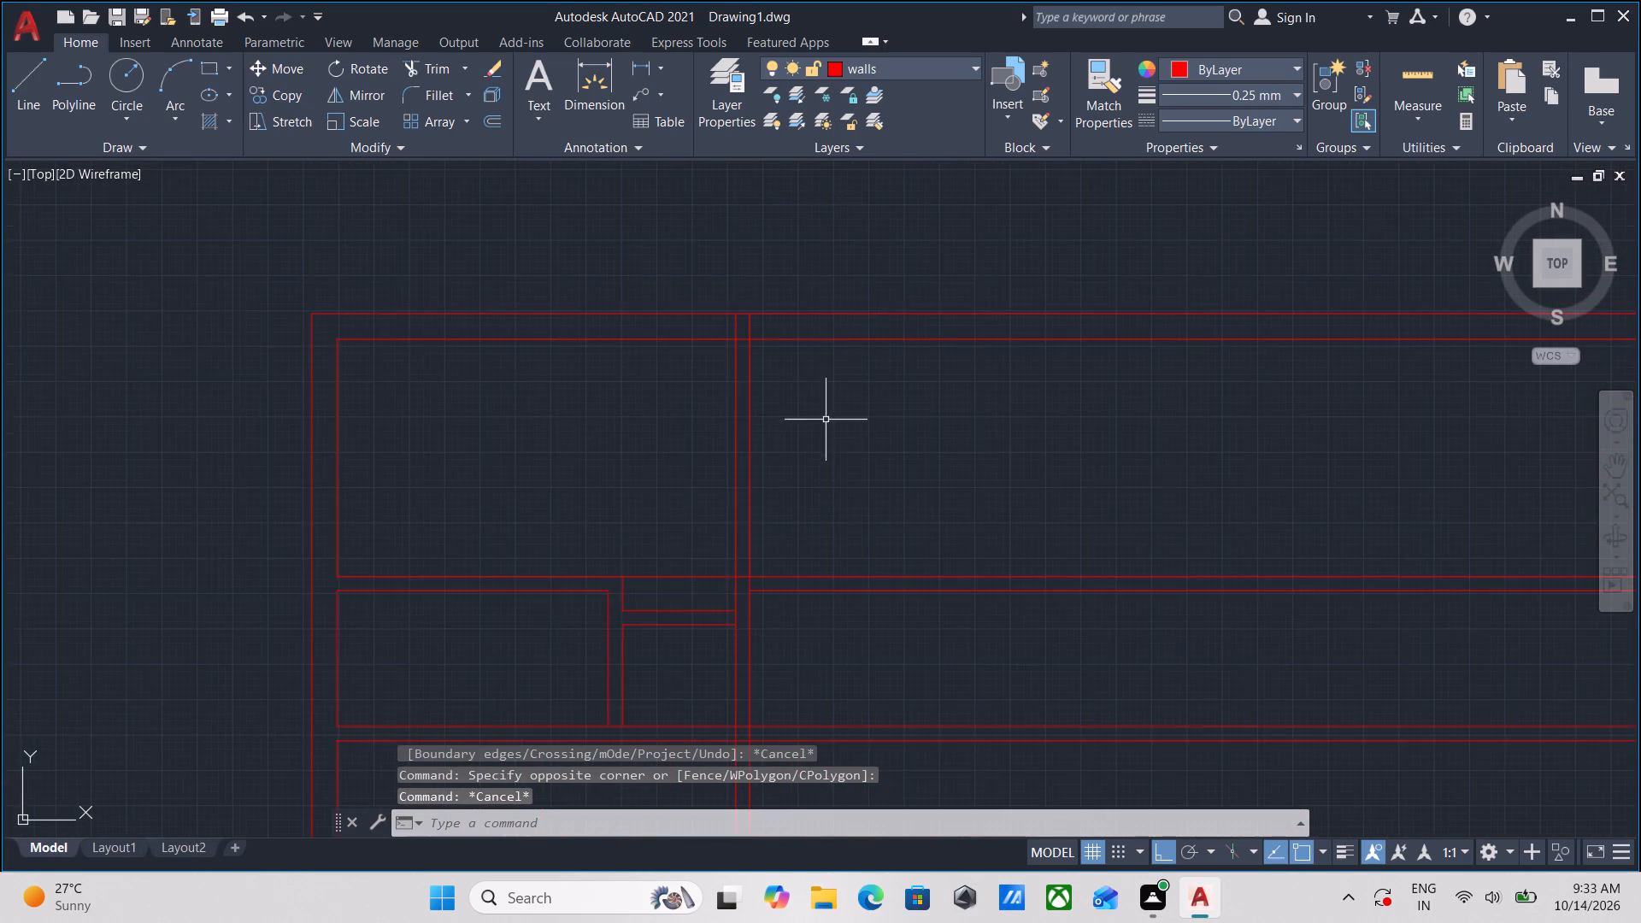
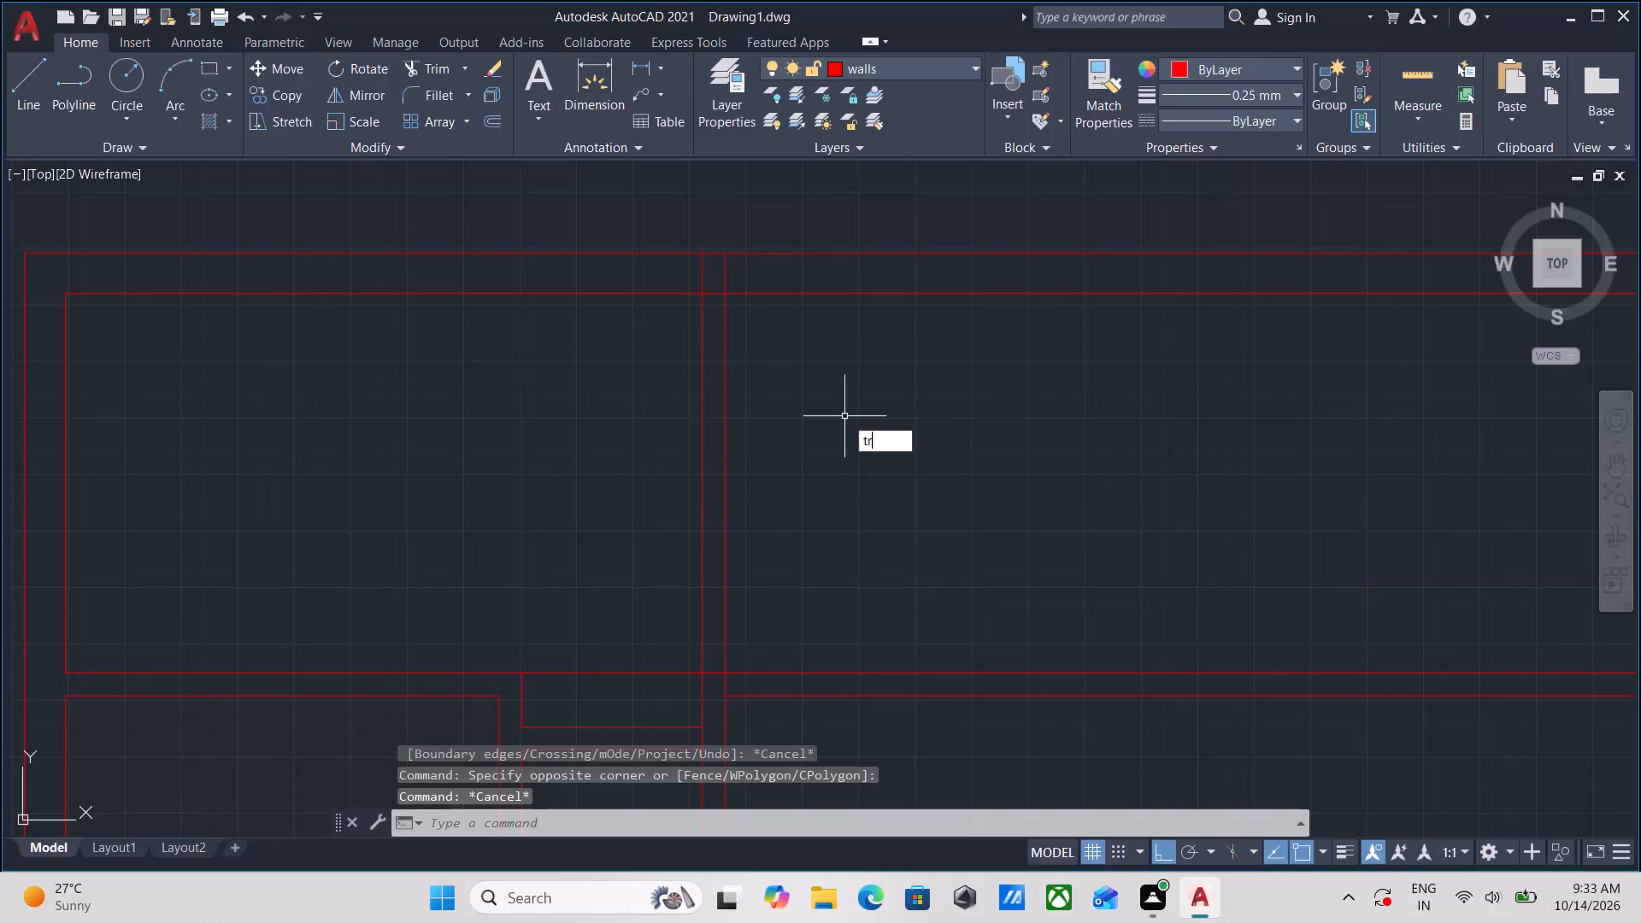
Trim the long vertical wall's left-hand line where it runs through the thickness of the top outer wall.
{"action": "key", "text": "Return"}
{"action": "scroll", "coordinate": [733, 339], "scroll_direction": "up", "scroll_amount": 2}
{"action": "left_click", "coordinate": [675, 212]}
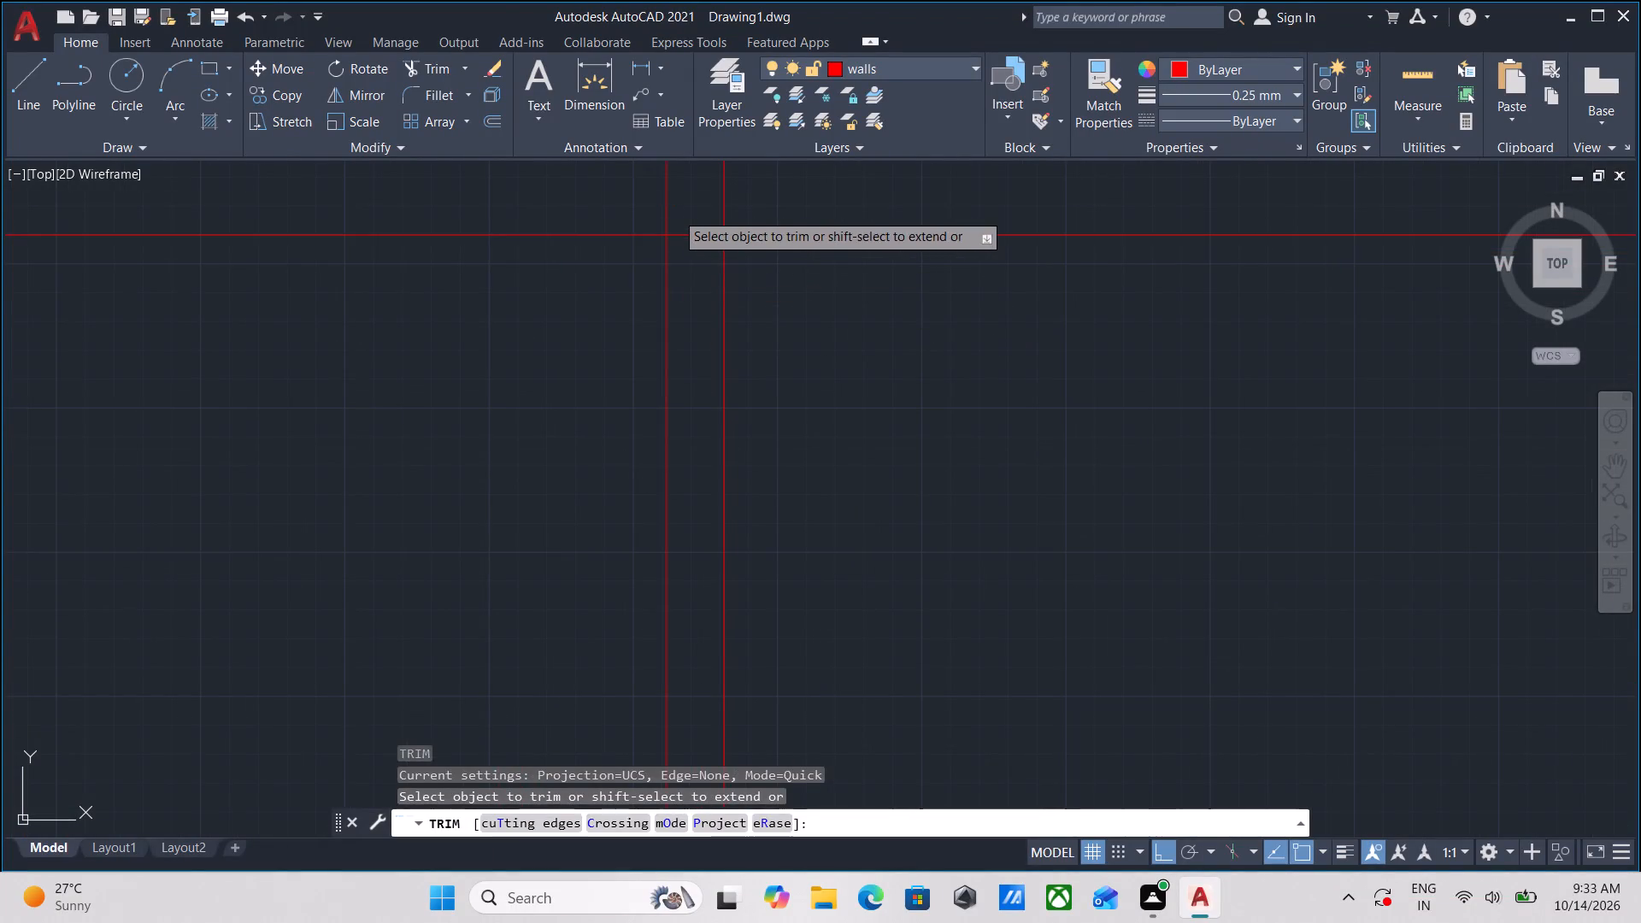
{"action": "left_click", "coordinate": [633, 197]}
{"action": "scroll", "coordinate": [776, 350], "scroll_direction": "down", "scroll_amount": 2}
{"action": "middle_click_drag", "start_coordinate": [802, 366], "coordinate": [824, 241]}
{"action": "scroll", "coordinate": [774, 566], "scroll_direction": "up", "scroll_amount": 2}
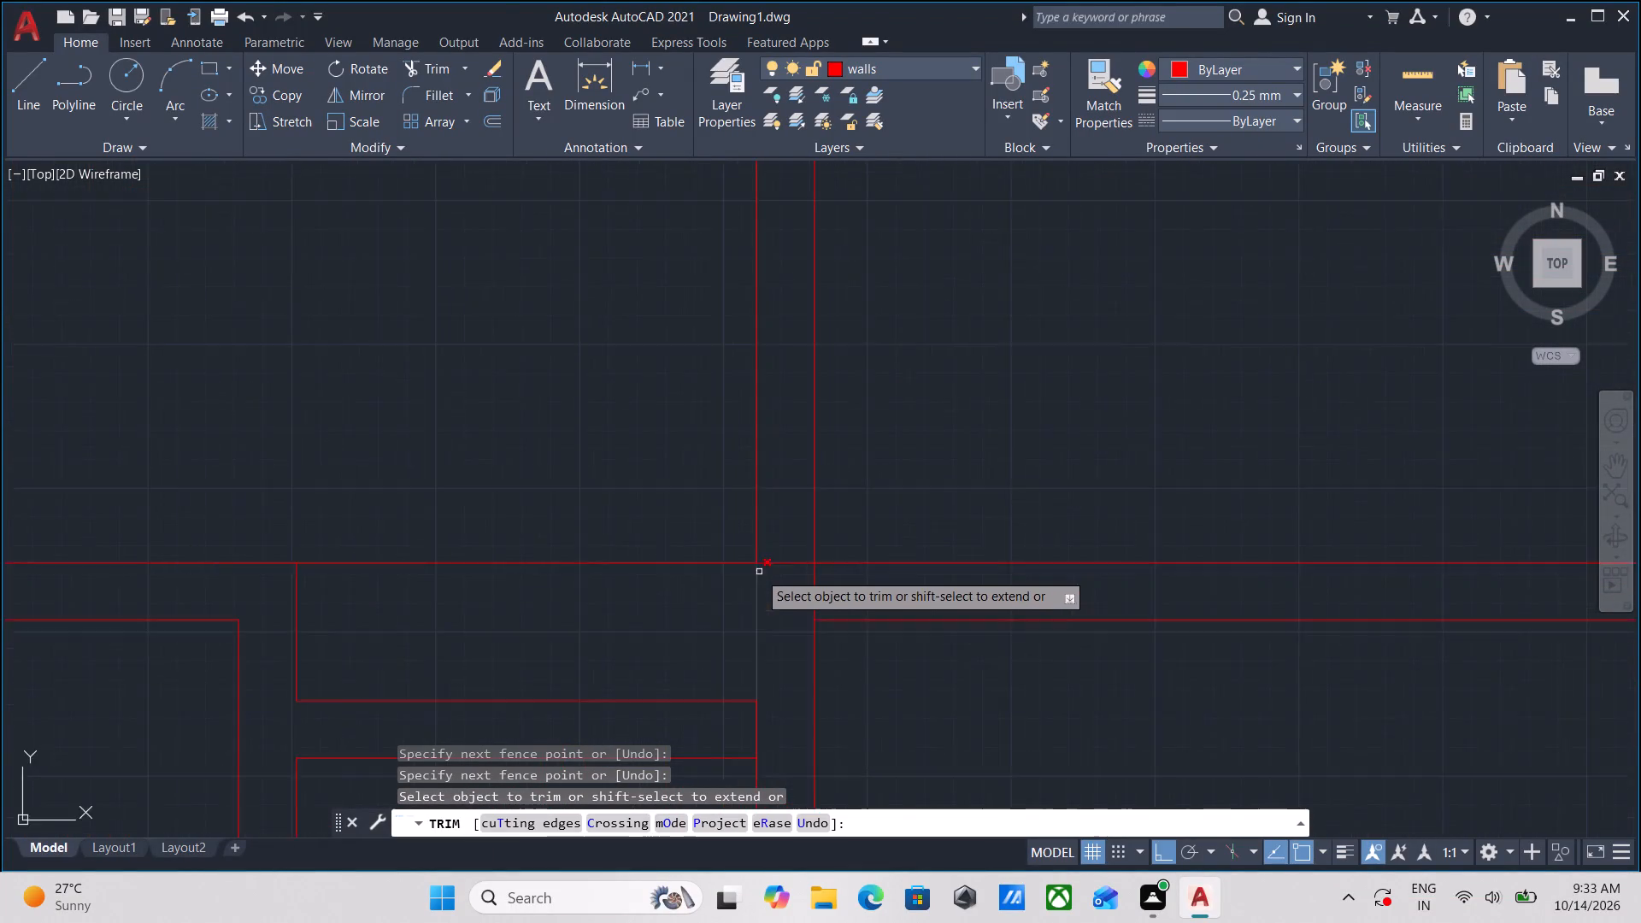
{"action": "scroll", "coordinate": [756, 573], "scroll_direction": "up", "scroll_amount": 1}
{"action": "scroll", "coordinate": [749, 593], "scroll_direction": "down", "scroll_amount": 2}
{"action": "middle_click_drag", "start_coordinate": [749, 589], "coordinate": [733, 549]}
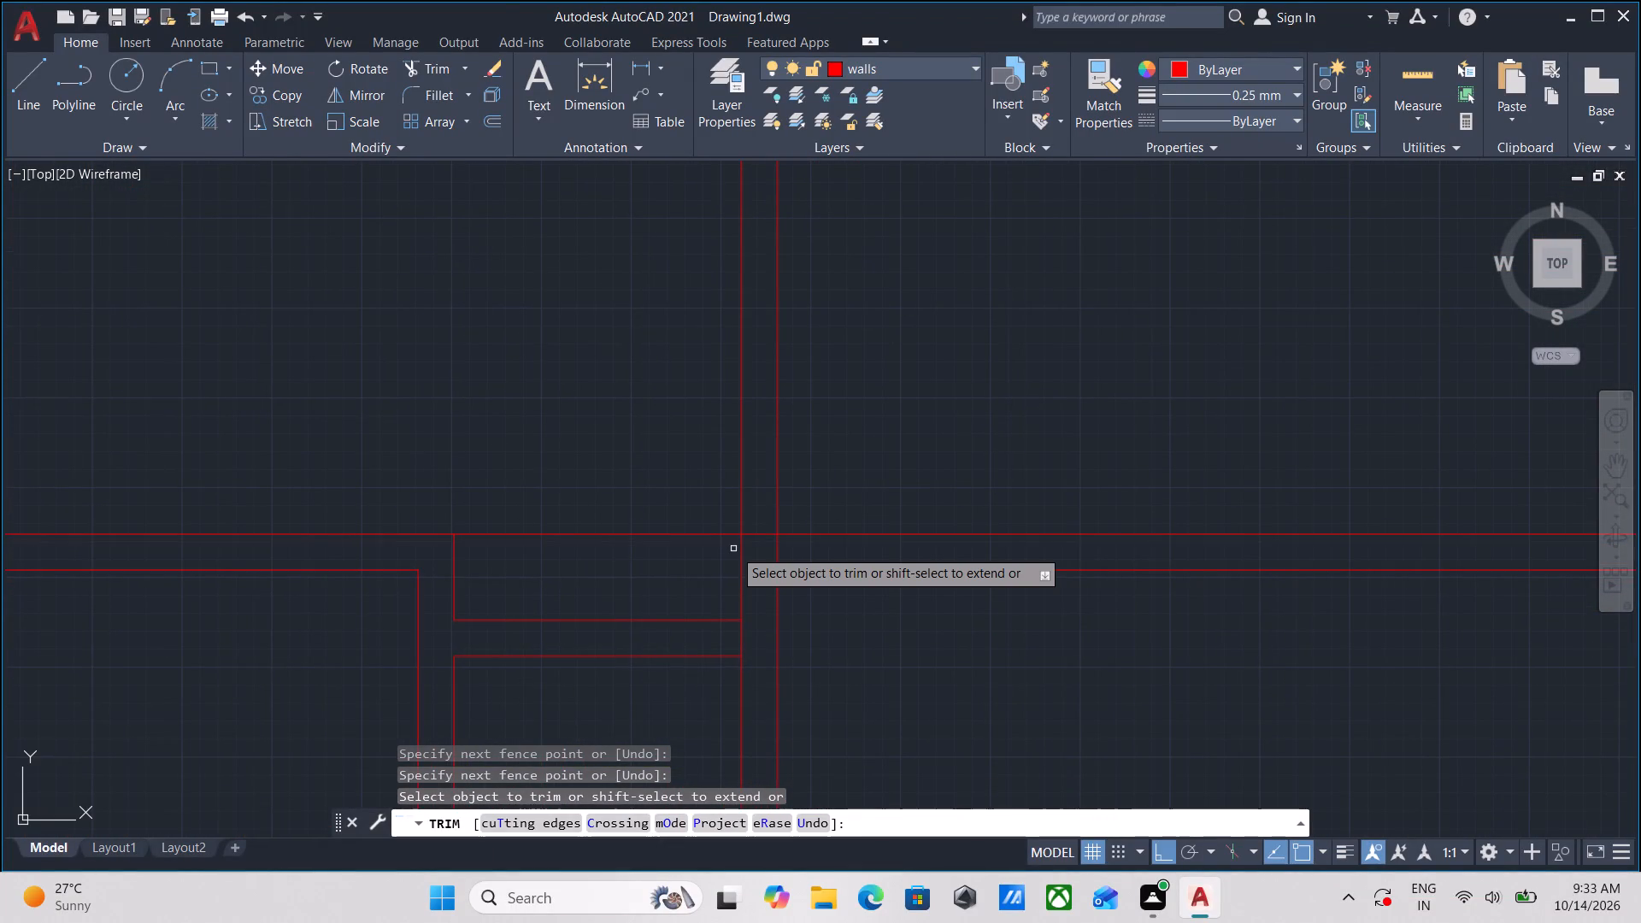
{"action": "middle_click_drag", "start_coordinate": [658, 373], "coordinate": [672, 396]}
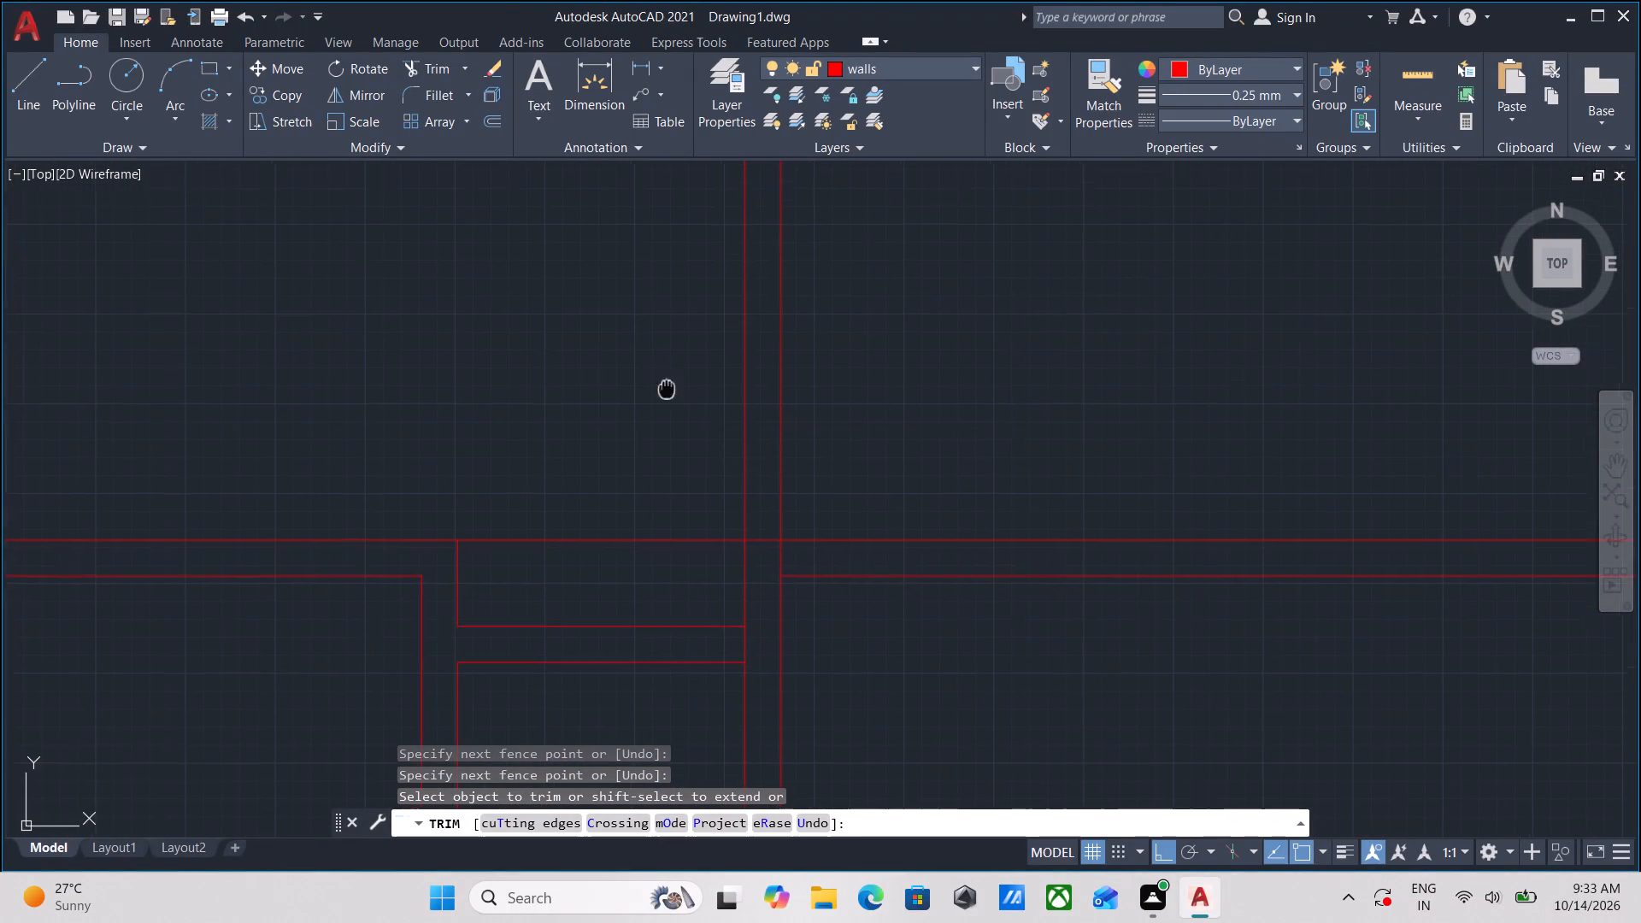
{"action": "middle_click_drag", "start_coordinate": [672, 396], "coordinate": [691, 413]}
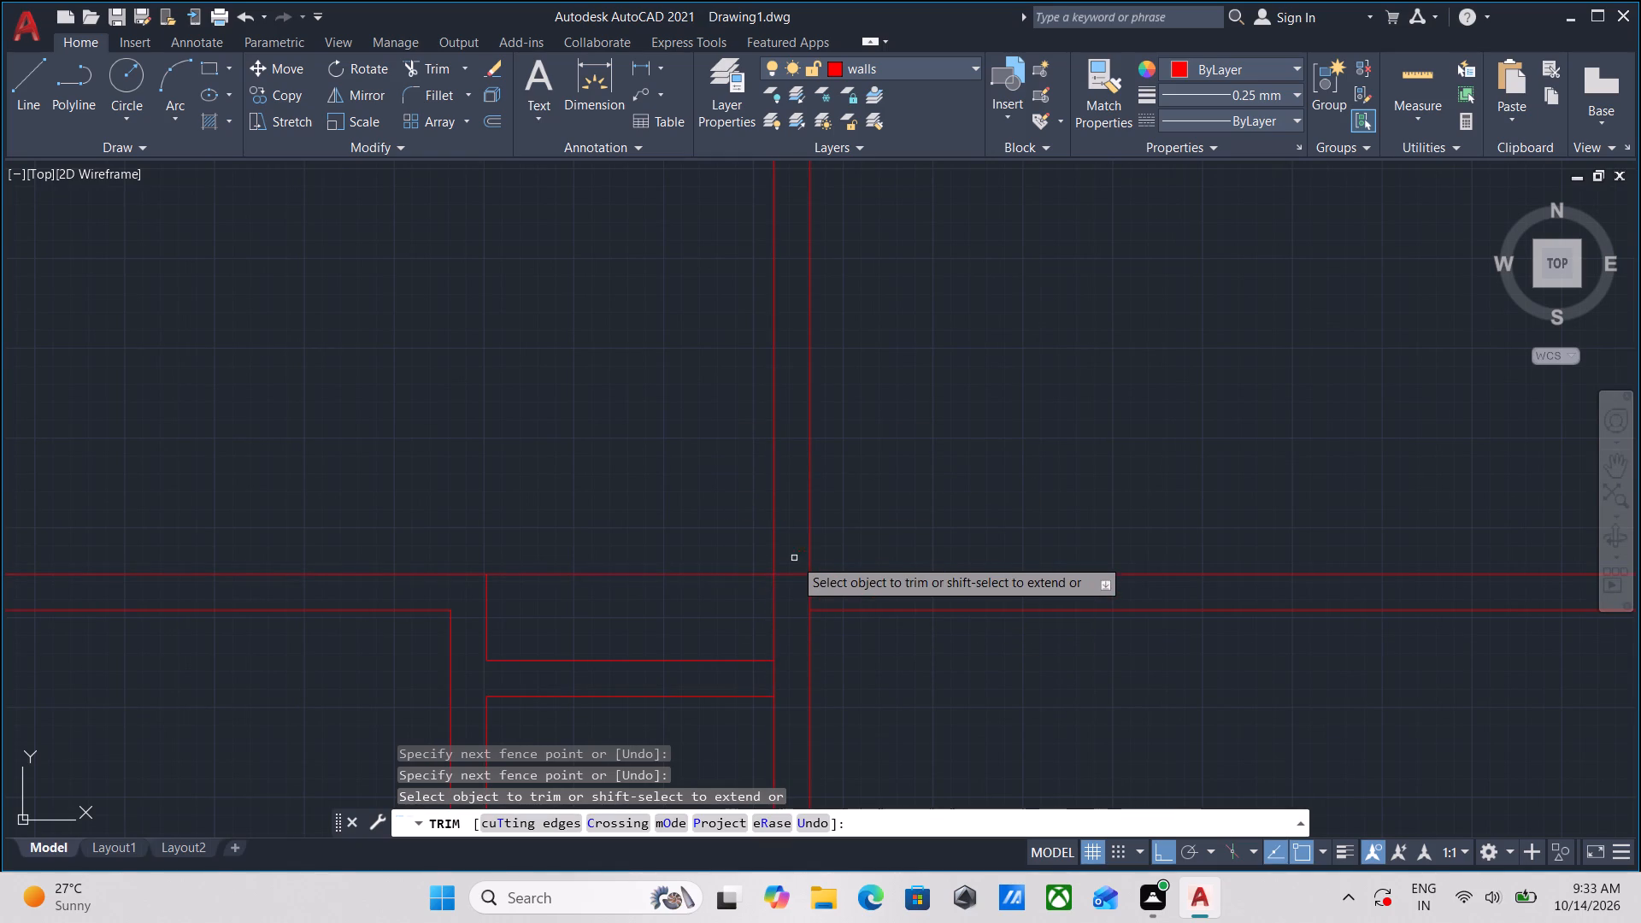
{"action": "key", "text": "Escape"}
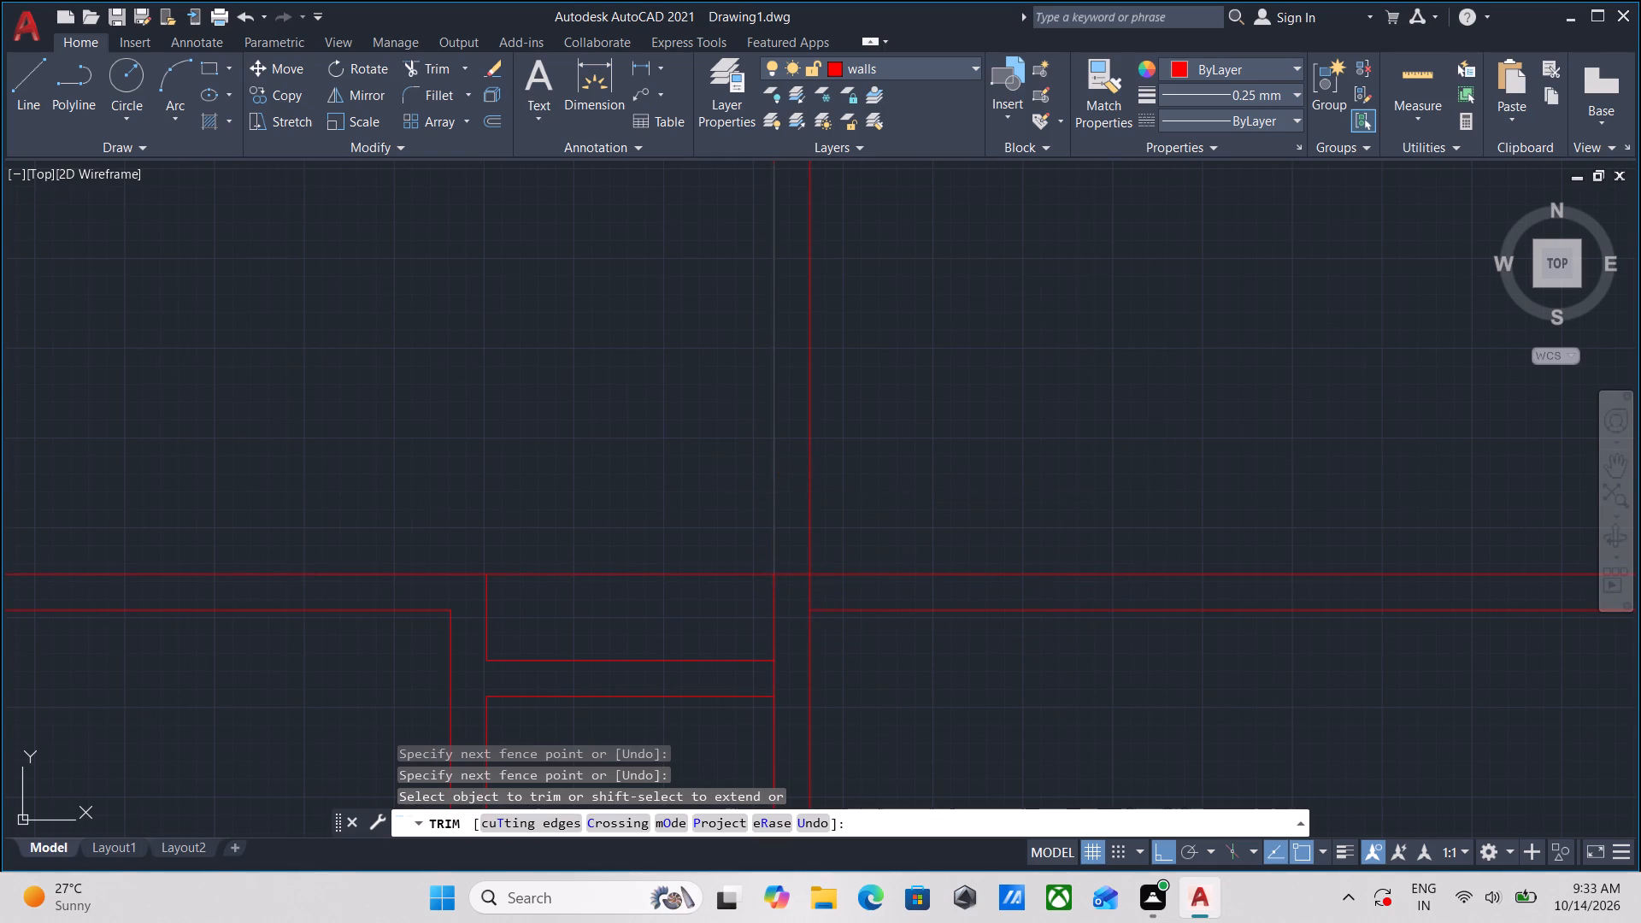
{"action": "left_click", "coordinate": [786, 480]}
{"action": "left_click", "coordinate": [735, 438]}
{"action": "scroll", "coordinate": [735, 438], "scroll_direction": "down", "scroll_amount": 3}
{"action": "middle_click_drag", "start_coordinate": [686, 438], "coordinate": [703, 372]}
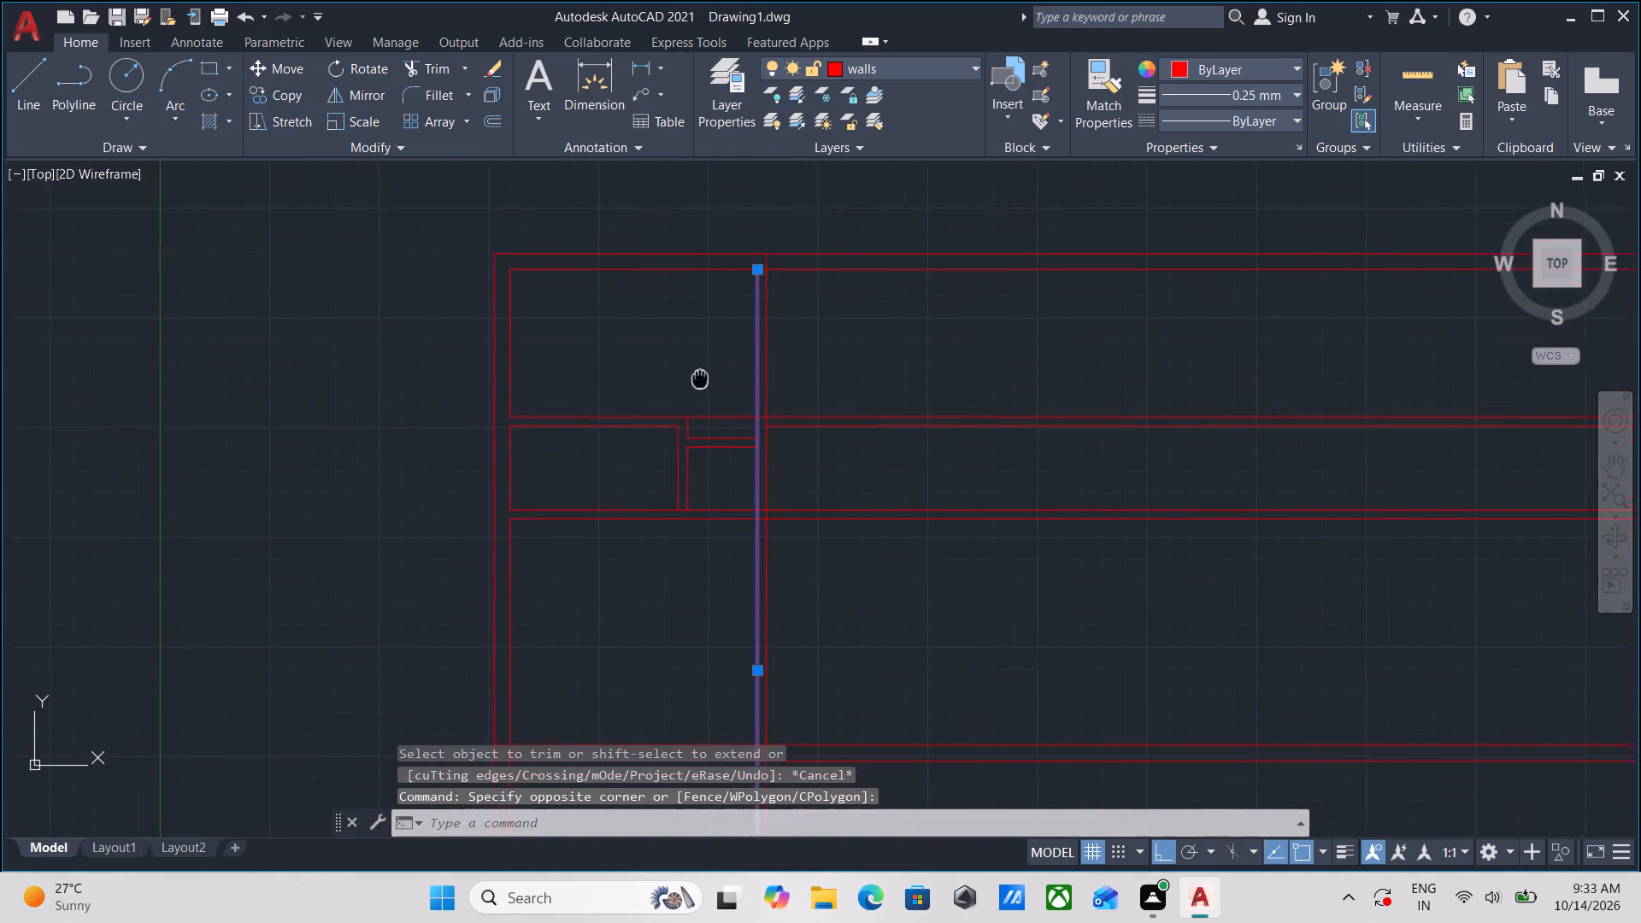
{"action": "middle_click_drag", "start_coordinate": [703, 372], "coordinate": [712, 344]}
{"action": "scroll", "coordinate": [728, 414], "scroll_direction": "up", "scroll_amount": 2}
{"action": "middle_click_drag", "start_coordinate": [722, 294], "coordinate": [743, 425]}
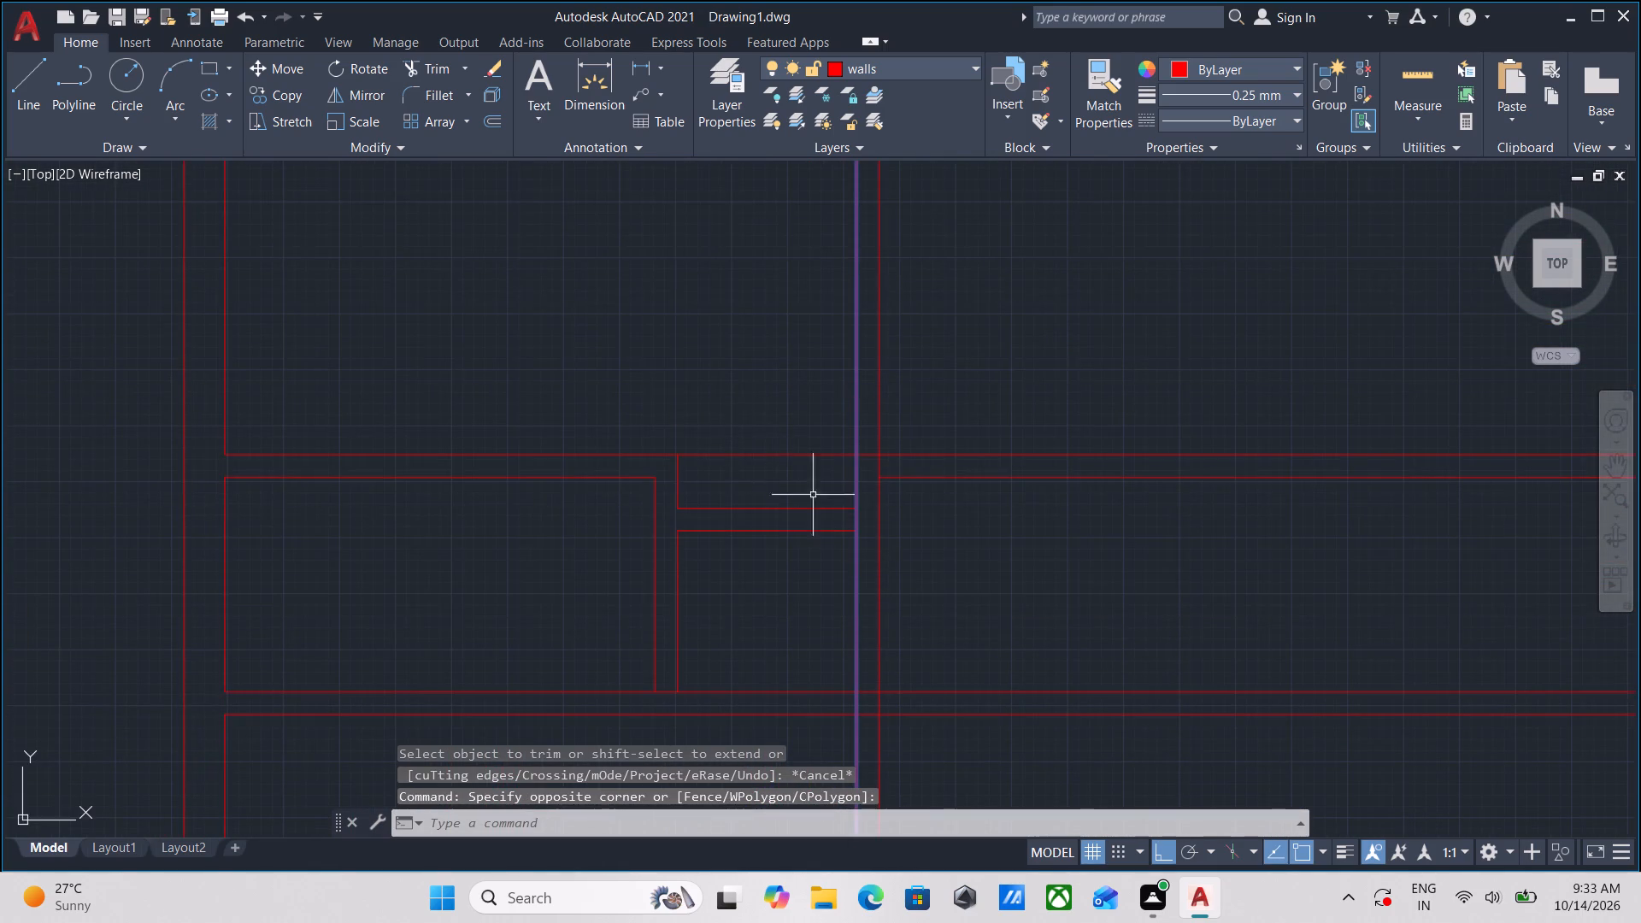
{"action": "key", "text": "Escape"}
Trim the long vertical wall's left-hand line between the upper partition's upper line and the short horizontal wall below it.
{"action": "scroll", "coordinate": [846, 481], "scroll_direction": "up", "scroll_amount": 2}
{"action": "key", "text": "t"}
{"action": "key", "text": "r"}
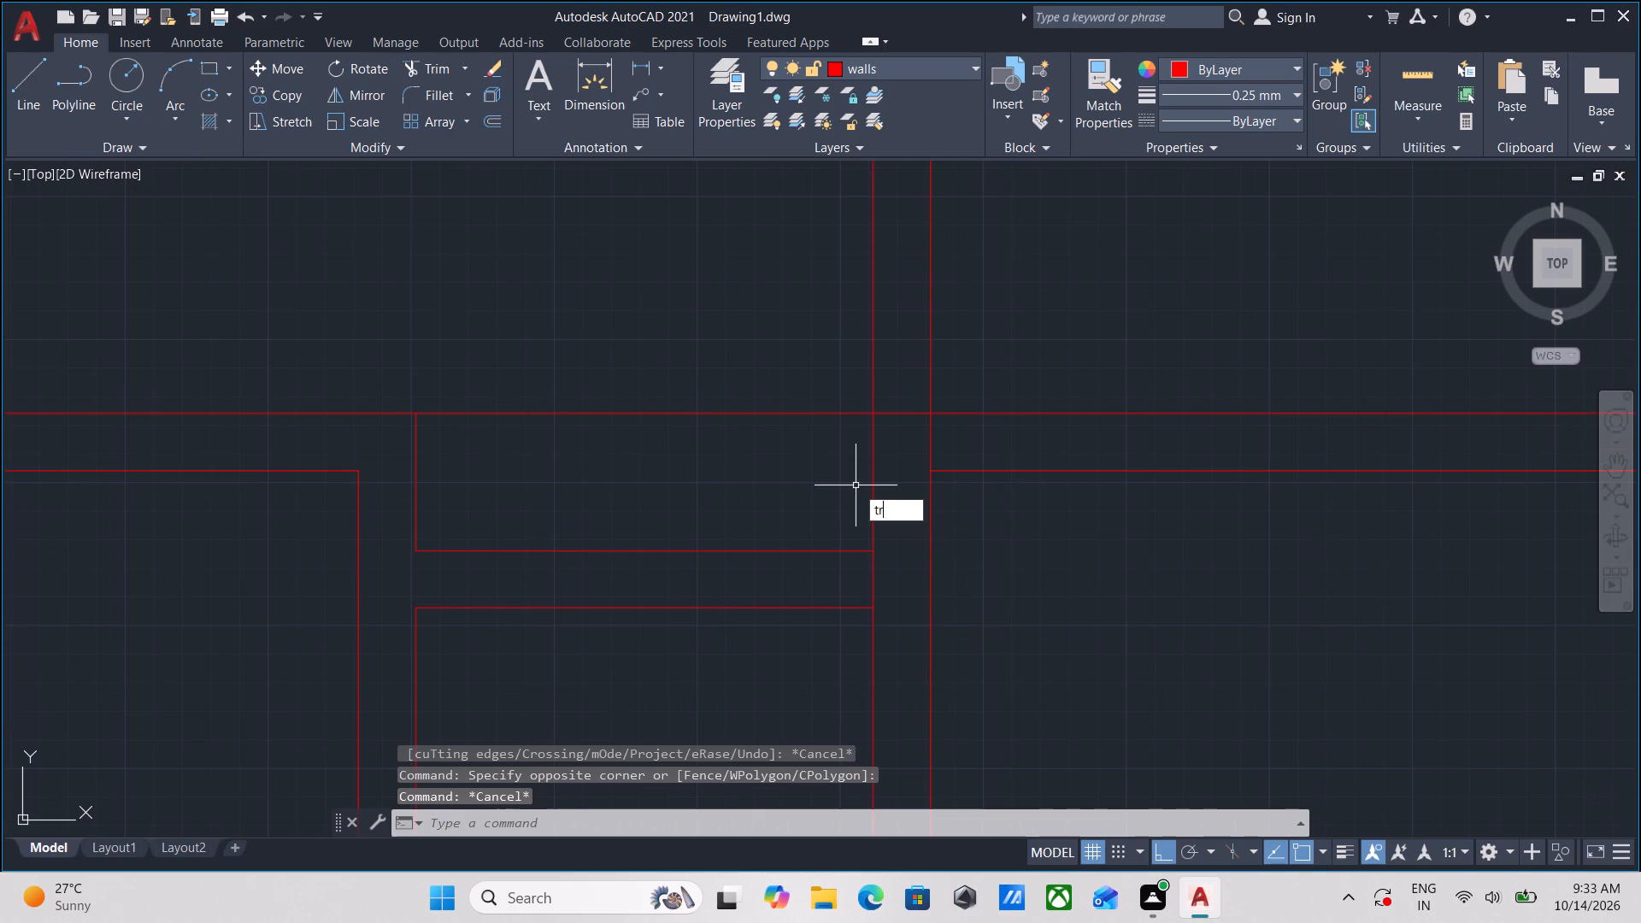
{"action": "key", "text": "Return"}
{"action": "left_click", "coordinate": [885, 447]}
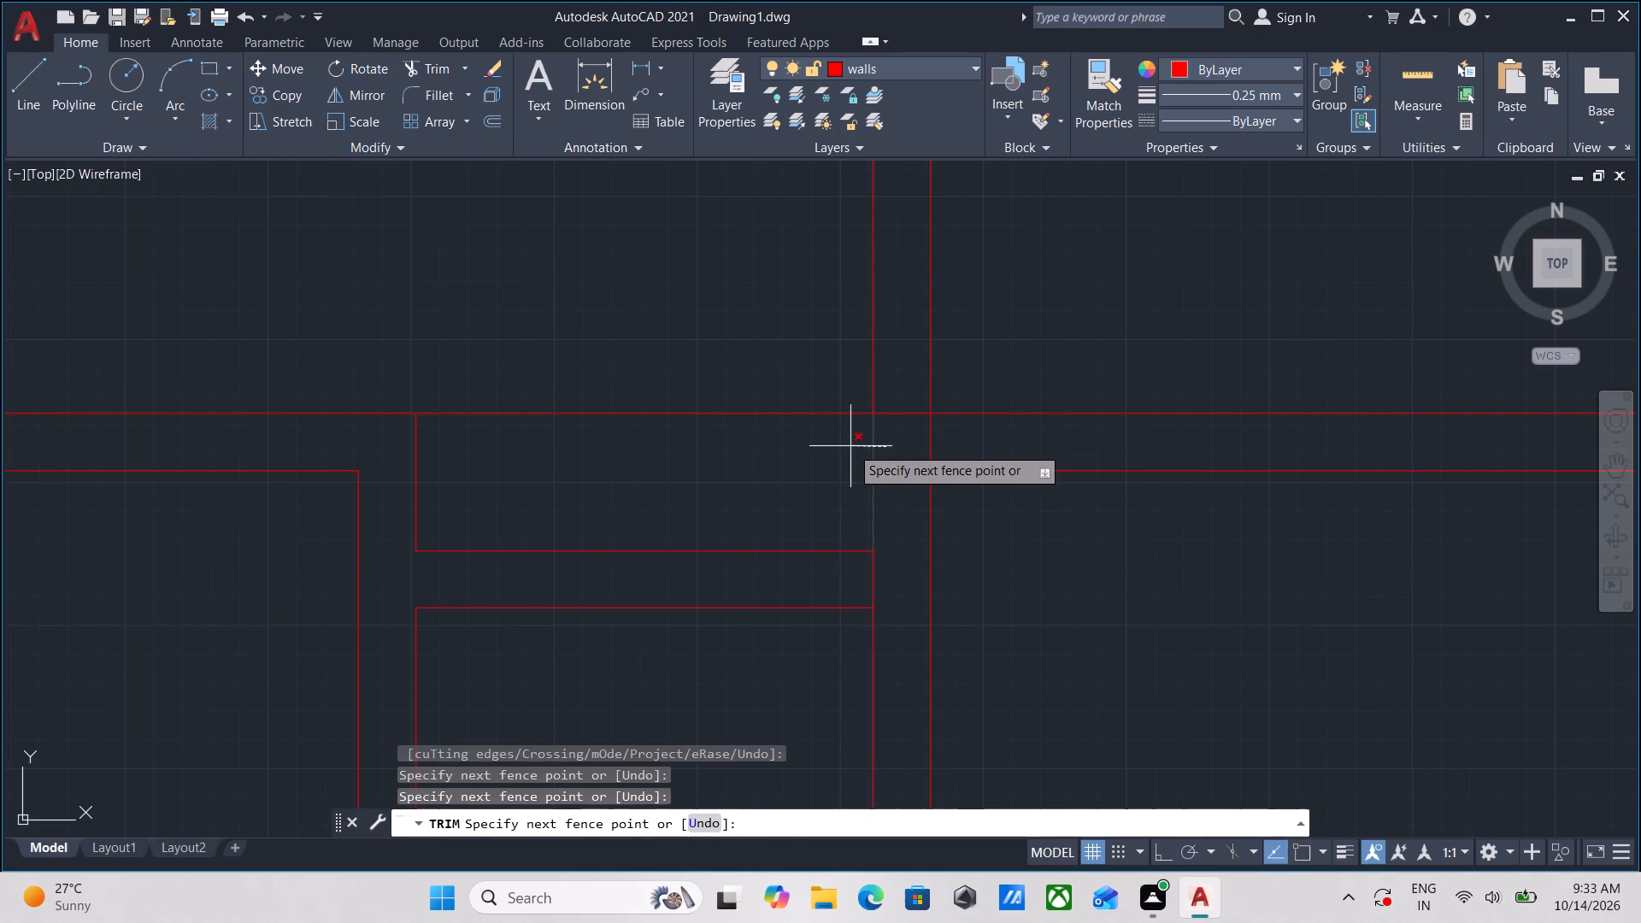
{"action": "left_click", "coordinate": [850, 446]}
{"action": "key", "text": "Escape"}
Offset the upper-left room's vertical wall line 9'1.5" to the left.
{"action": "middle_click_drag", "start_coordinate": [850, 413], "coordinate": [890, 550]}
{"action": "scroll", "coordinate": [850, 413], "scroll_direction": "down", "scroll_amount": 1}
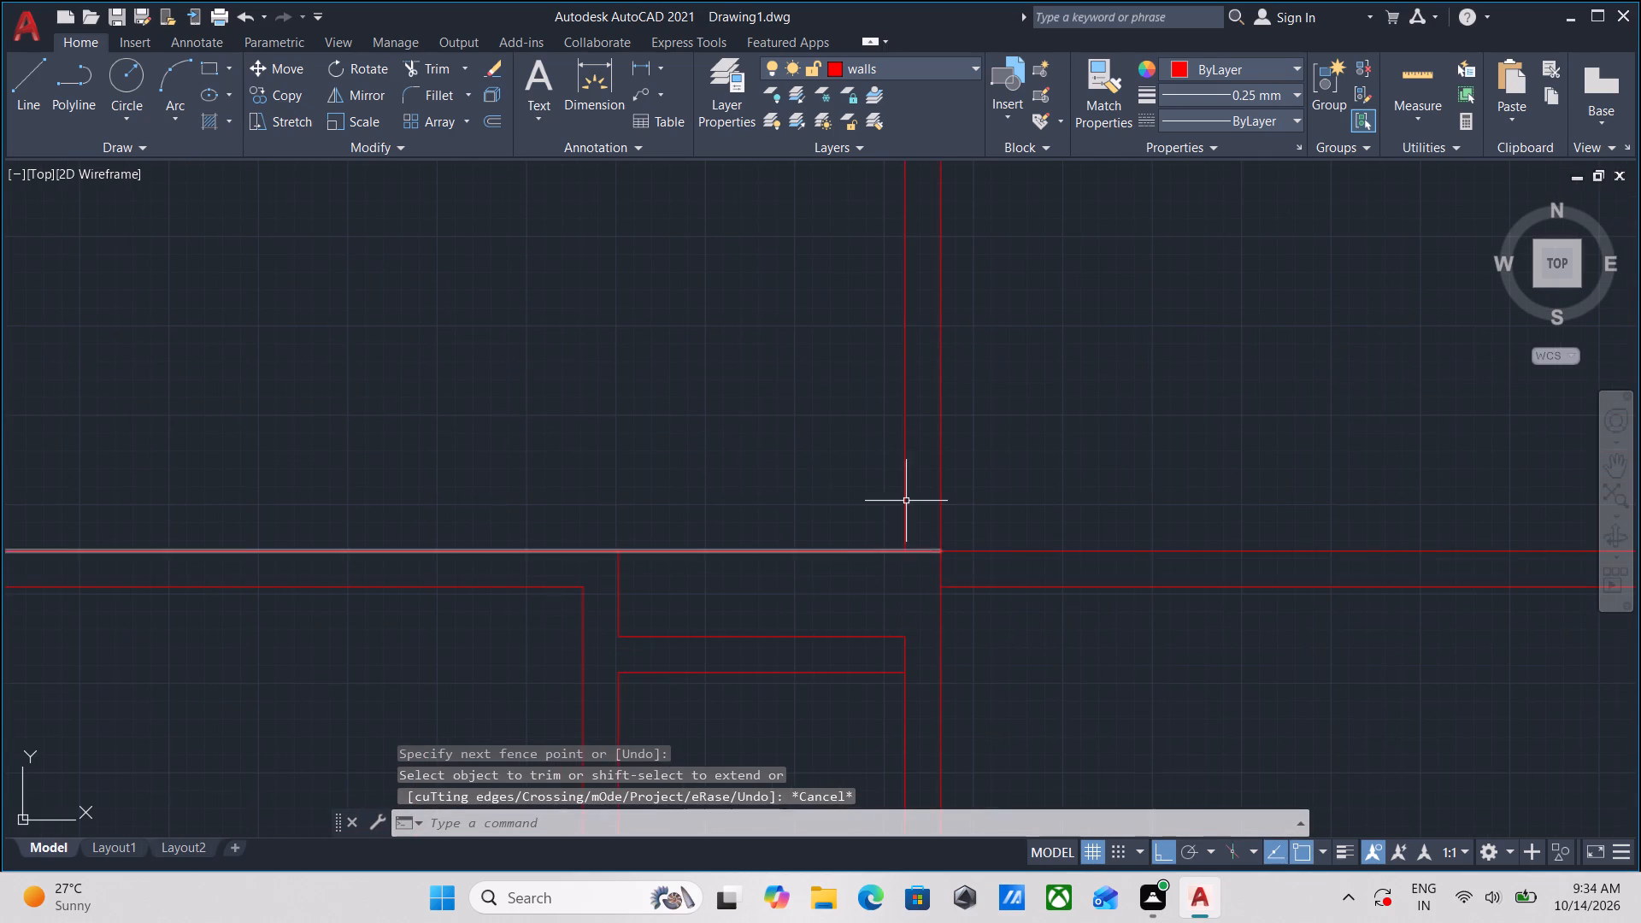
{"action": "left_click", "coordinate": [906, 500]}
{"action": "scroll", "coordinate": [785, 438], "scroll_direction": "down", "scroll_amount": 1}
{"action": "middle_click_drag", "start_coordinate": [785, 438], "coordinate": [846, 539]}
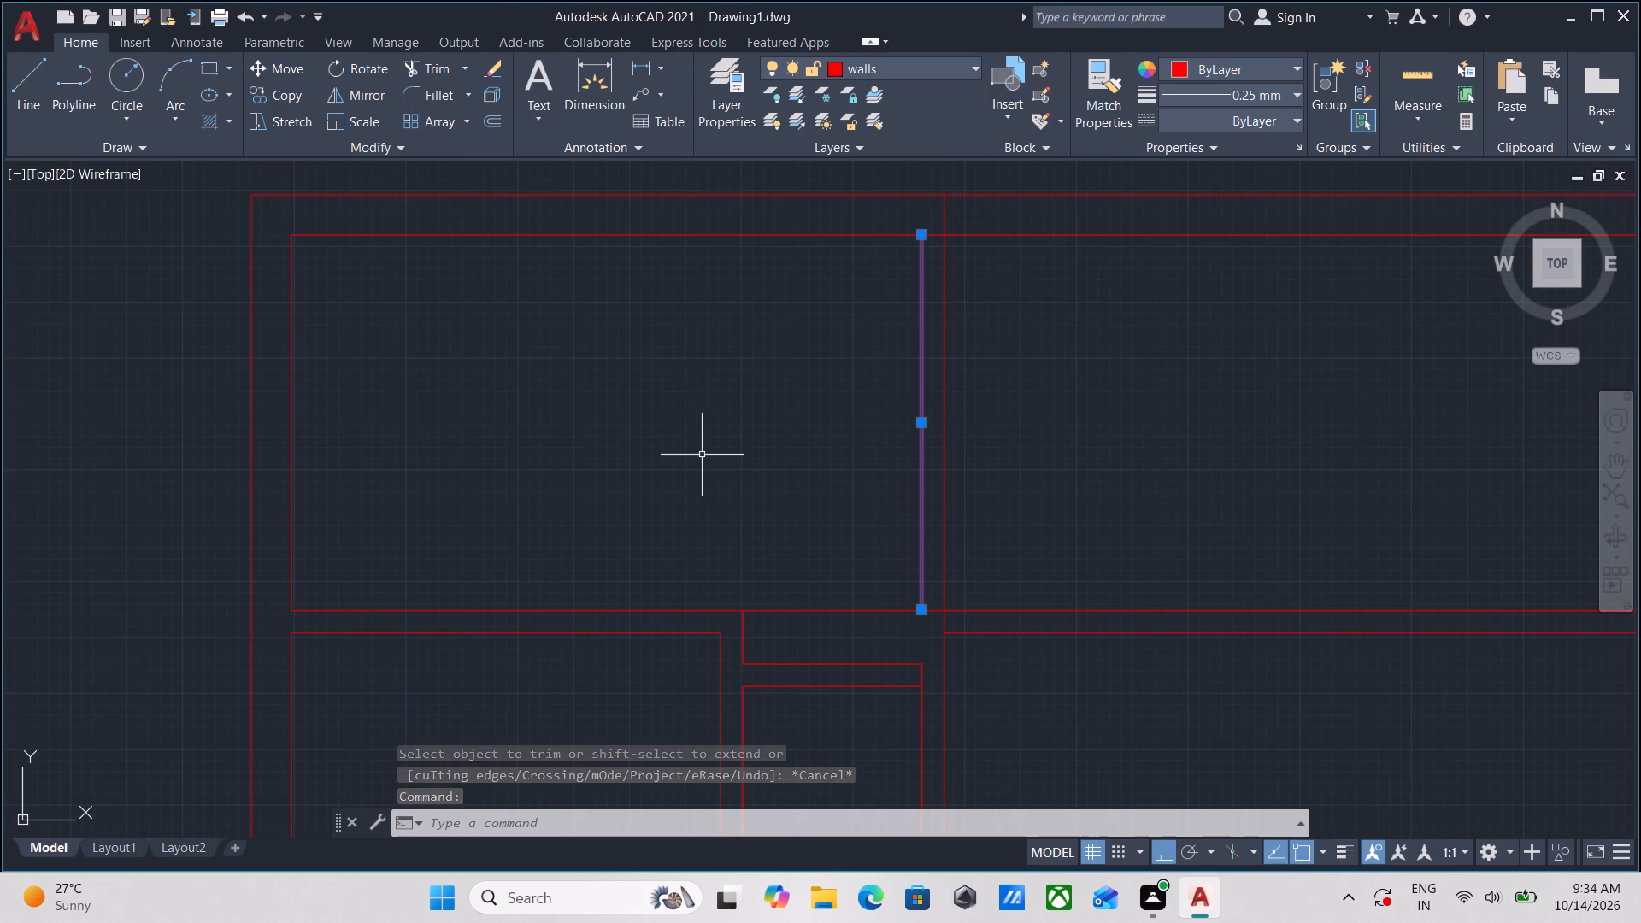
{"action": "key", "text": "o"}
{"action": "key", "text": "Return"}
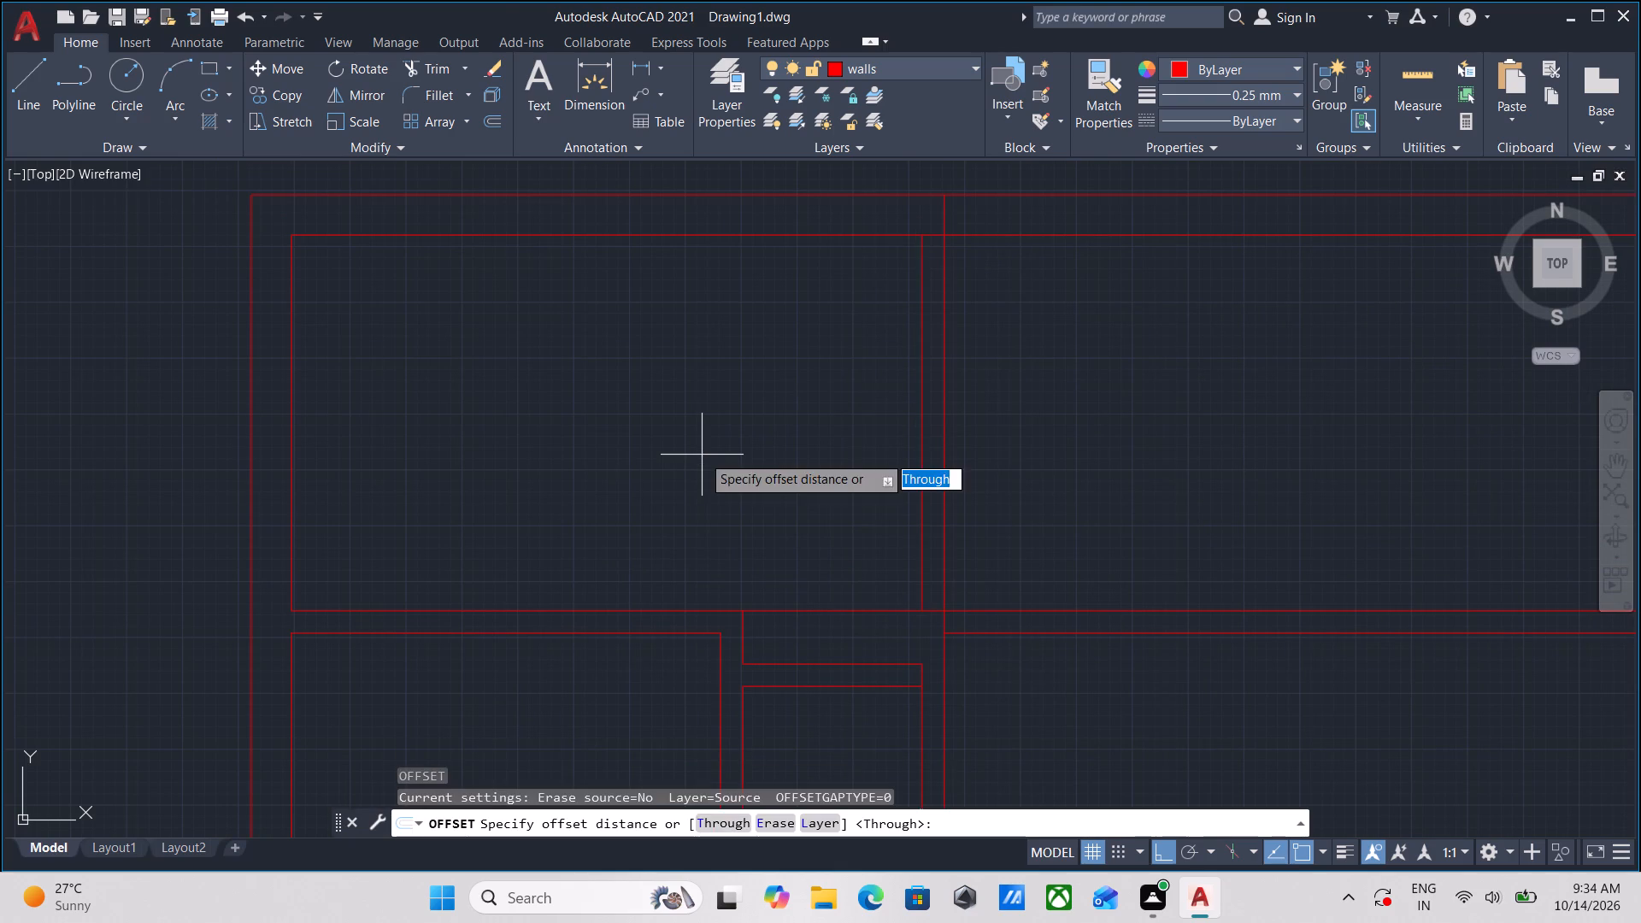
{"action": "left_click", "coordinate": [920, 445]}
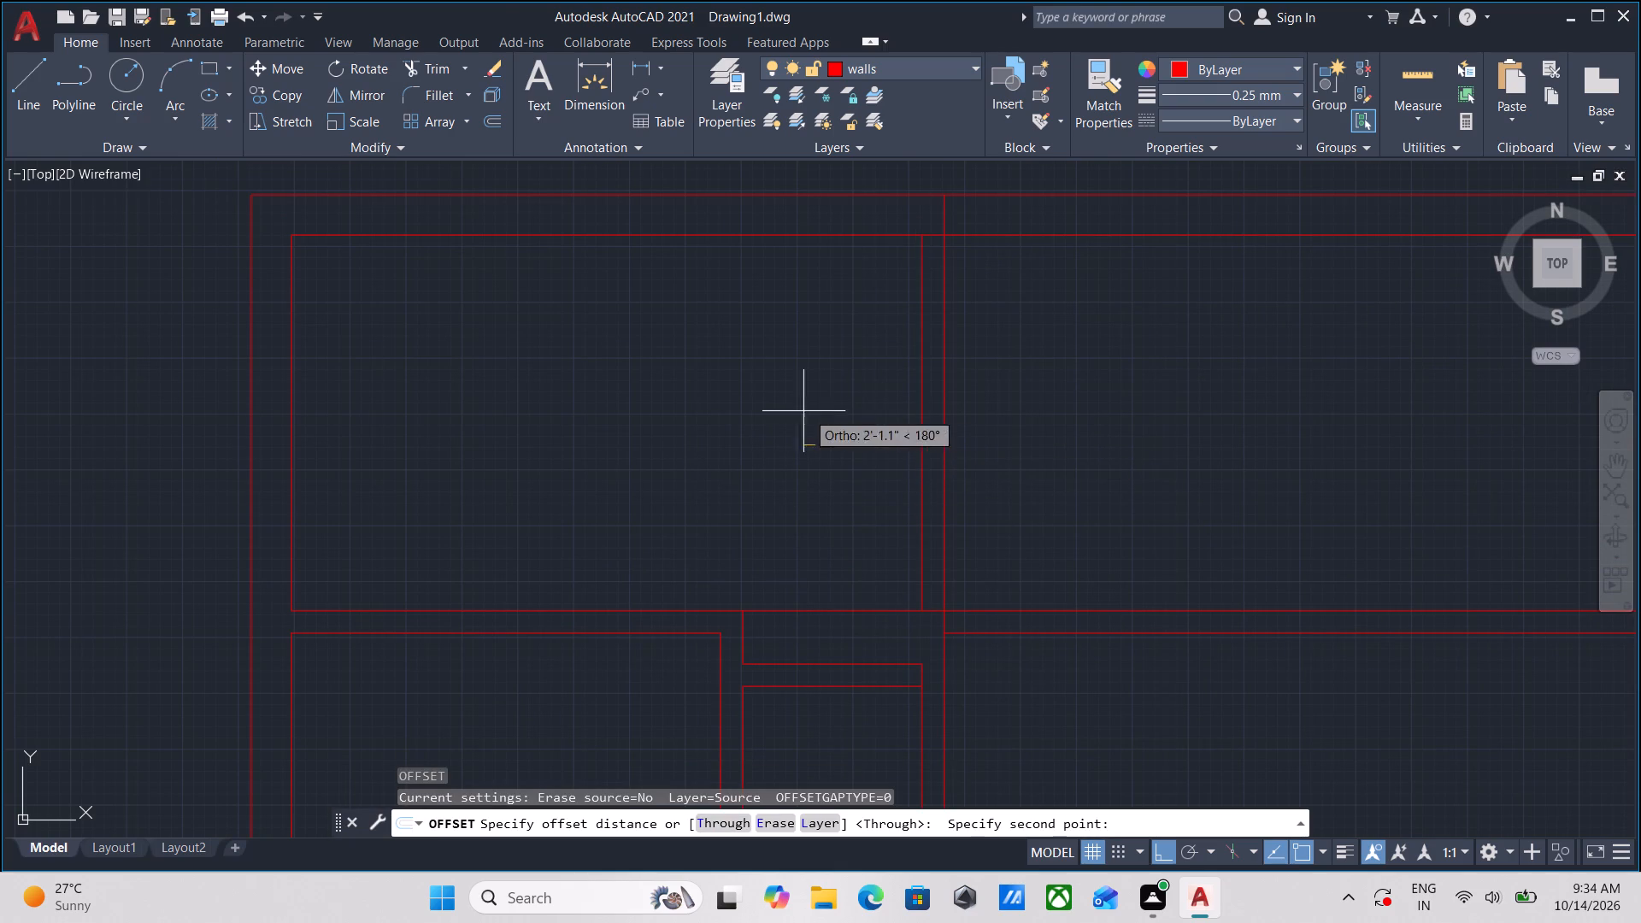
{"action": "left_click", "coordinate": [725, 418]}
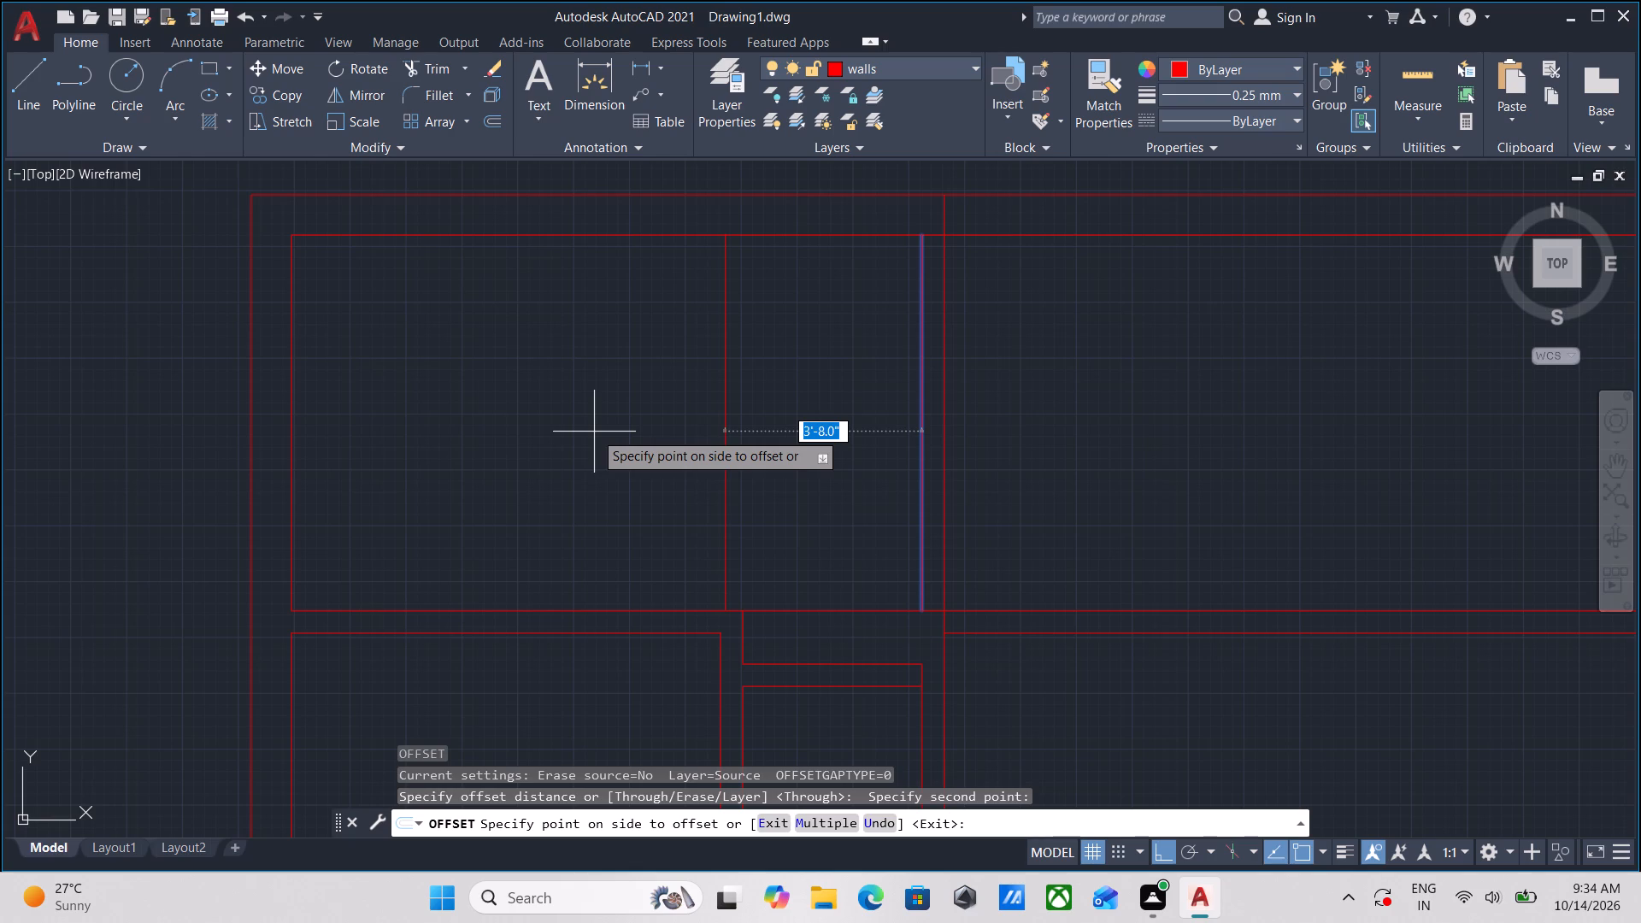
{"action": "type", "text": "9'"}
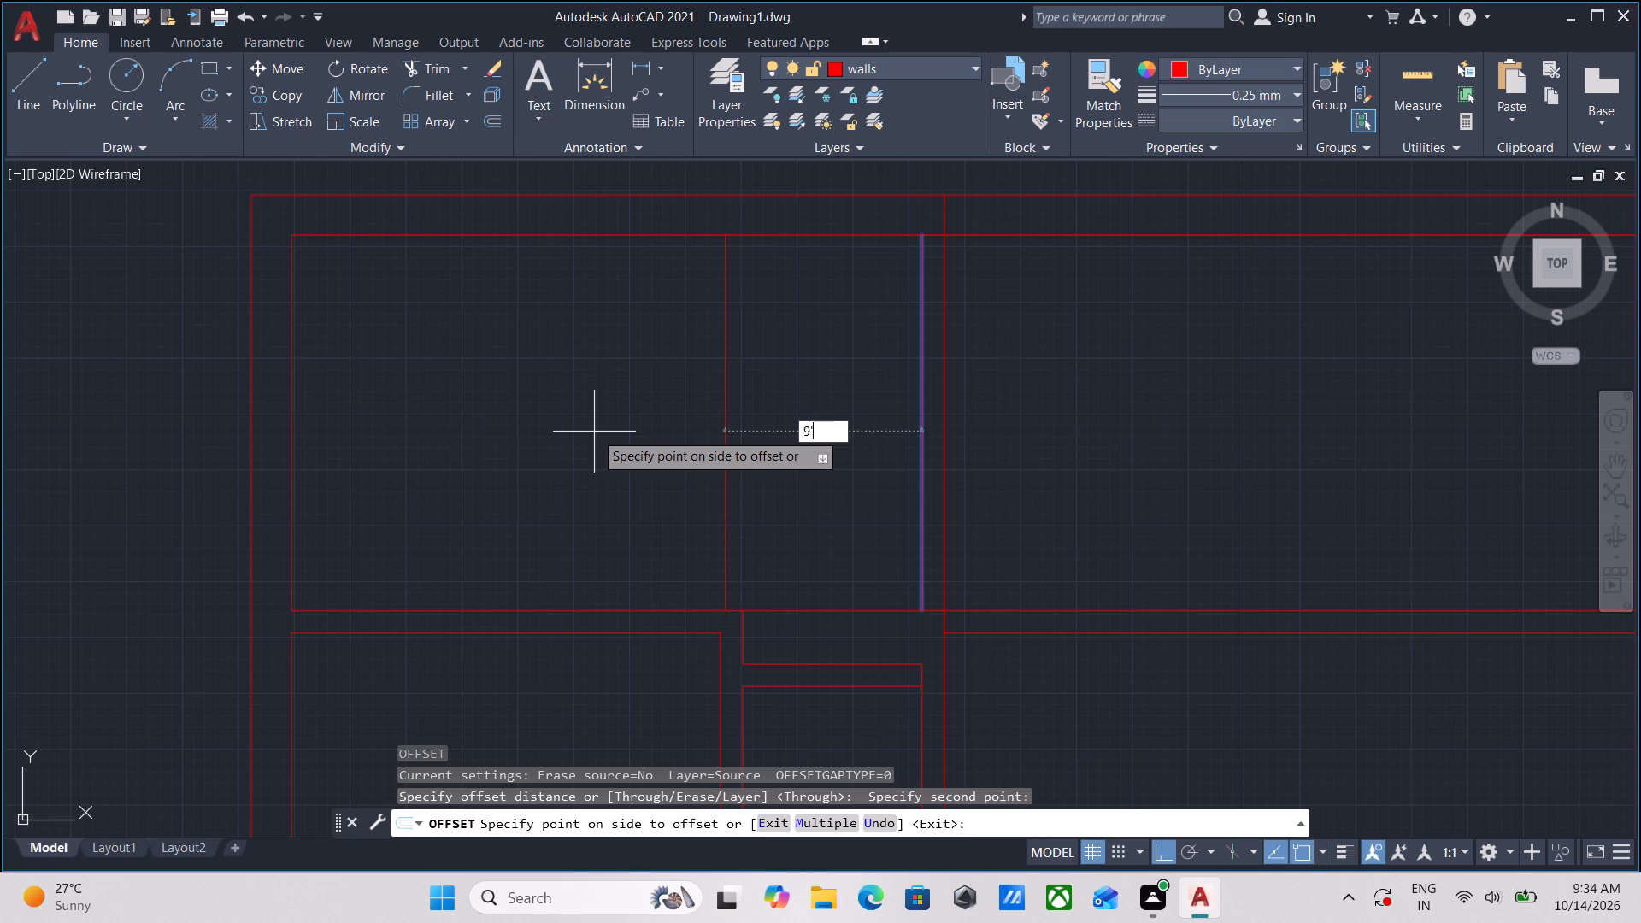
{"action": "key", "text": "1"}
{"action": "type", "text": ".5"}
{"action": "key", "text": "Return"}
Offset the new vertical line 5" to the left to give the partition its thickness.
{"action": "left_click", "coordinate": [433, 450]}
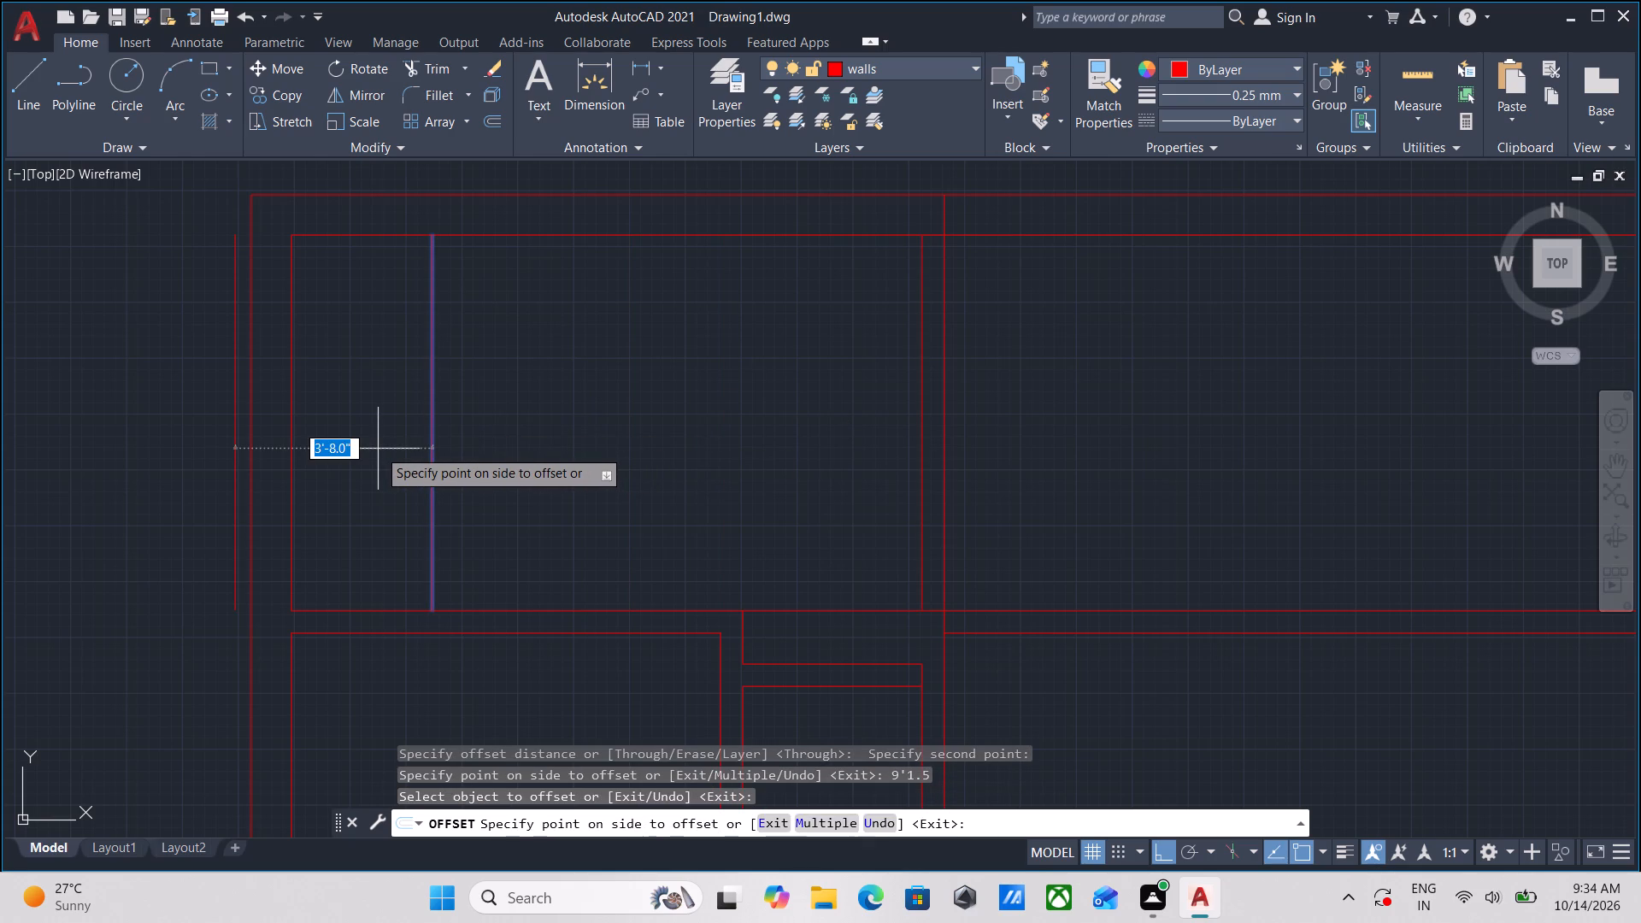
{"action": "key", "text": "5"}
{"action": "key", "text": "Return"}
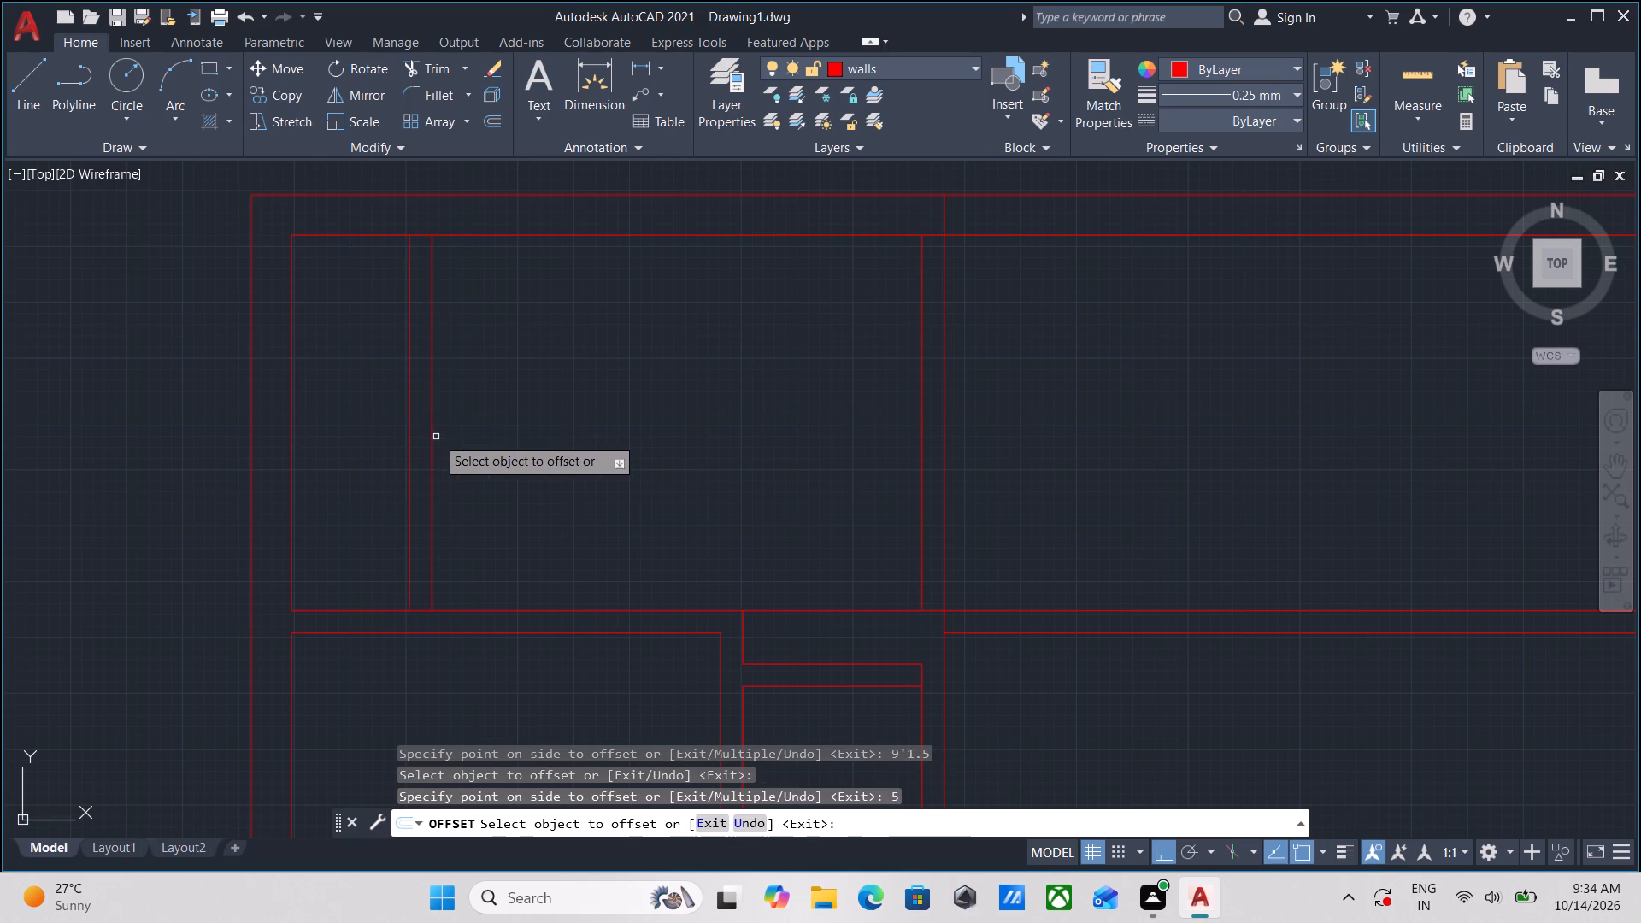
Trim the upper partition's upper line between the new vertical wall's two lines to open the lower junction.
{"action": "middle_click_drag", "start_coordinate": [475, 420], "coordinate": [539, 391]}
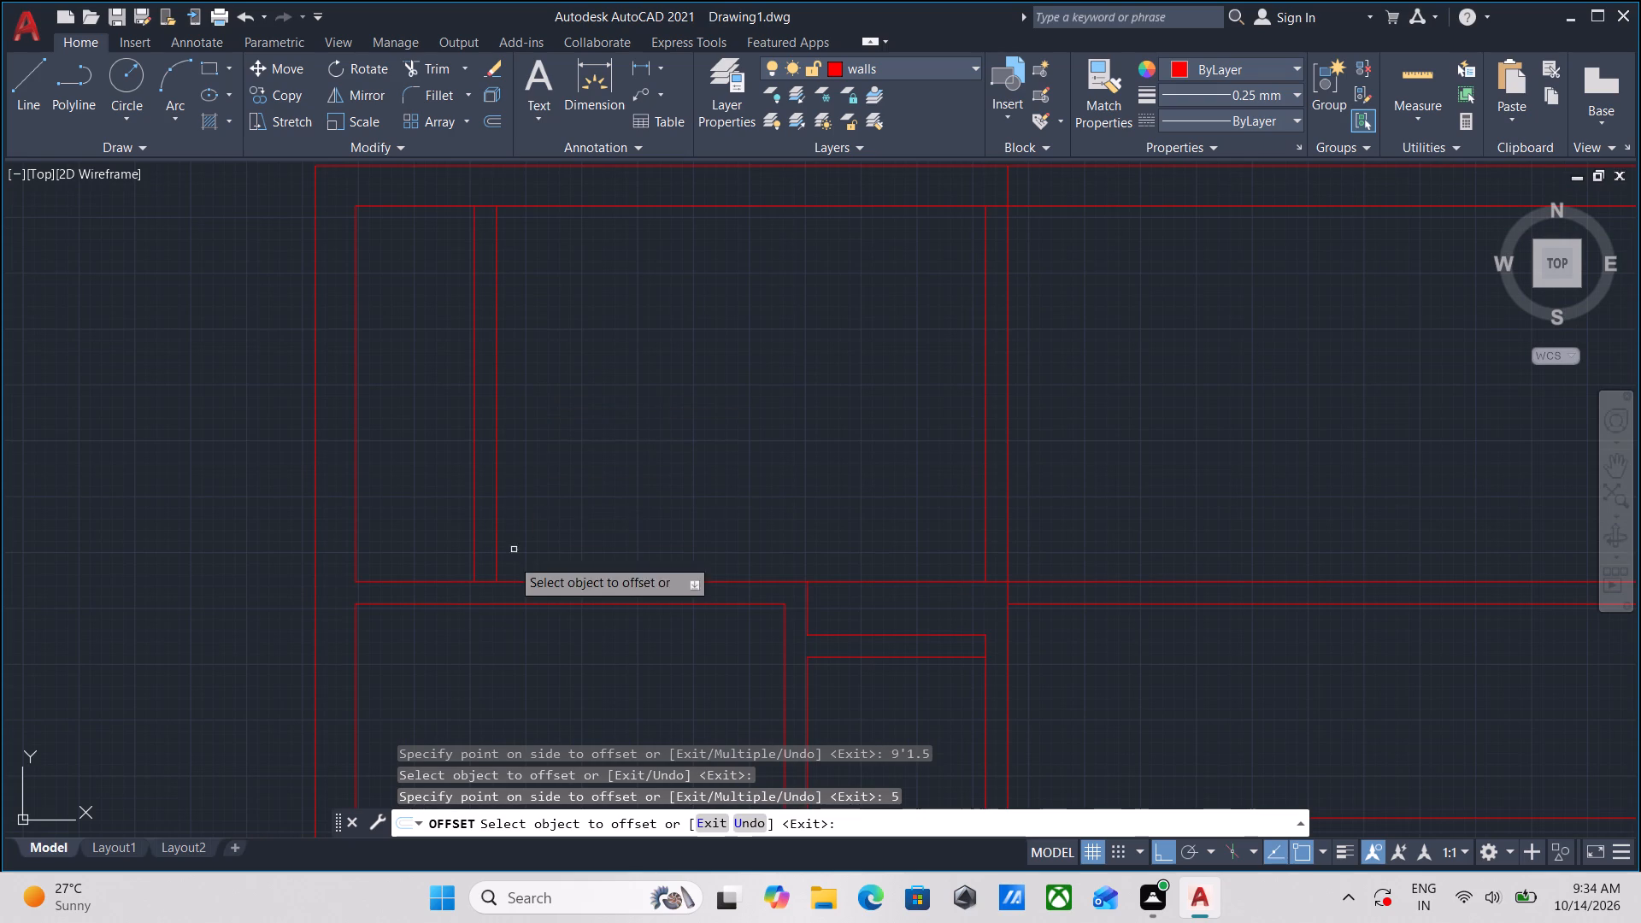
{"action": "scroll", "coordinate": [475, 590], "scroll_direction": "up", "scroll_amount": 2}
{"action": "left_click", "coordinate": [505, 603]}
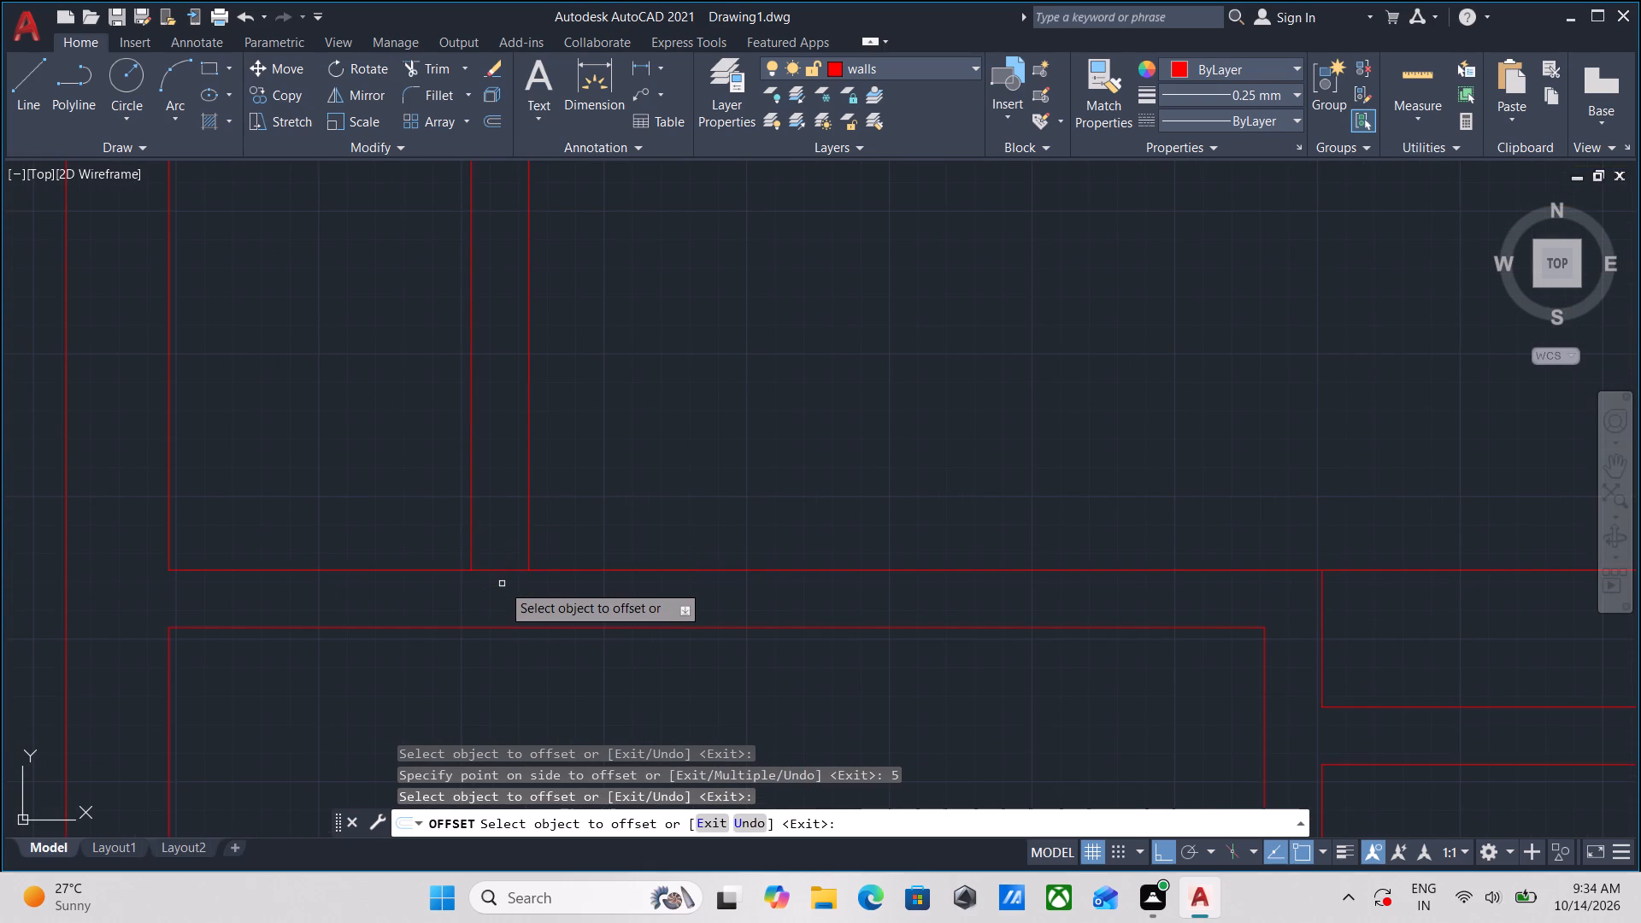
{"action": "key", "text": "Escape"}
{"action": "type", "text": "tr"}
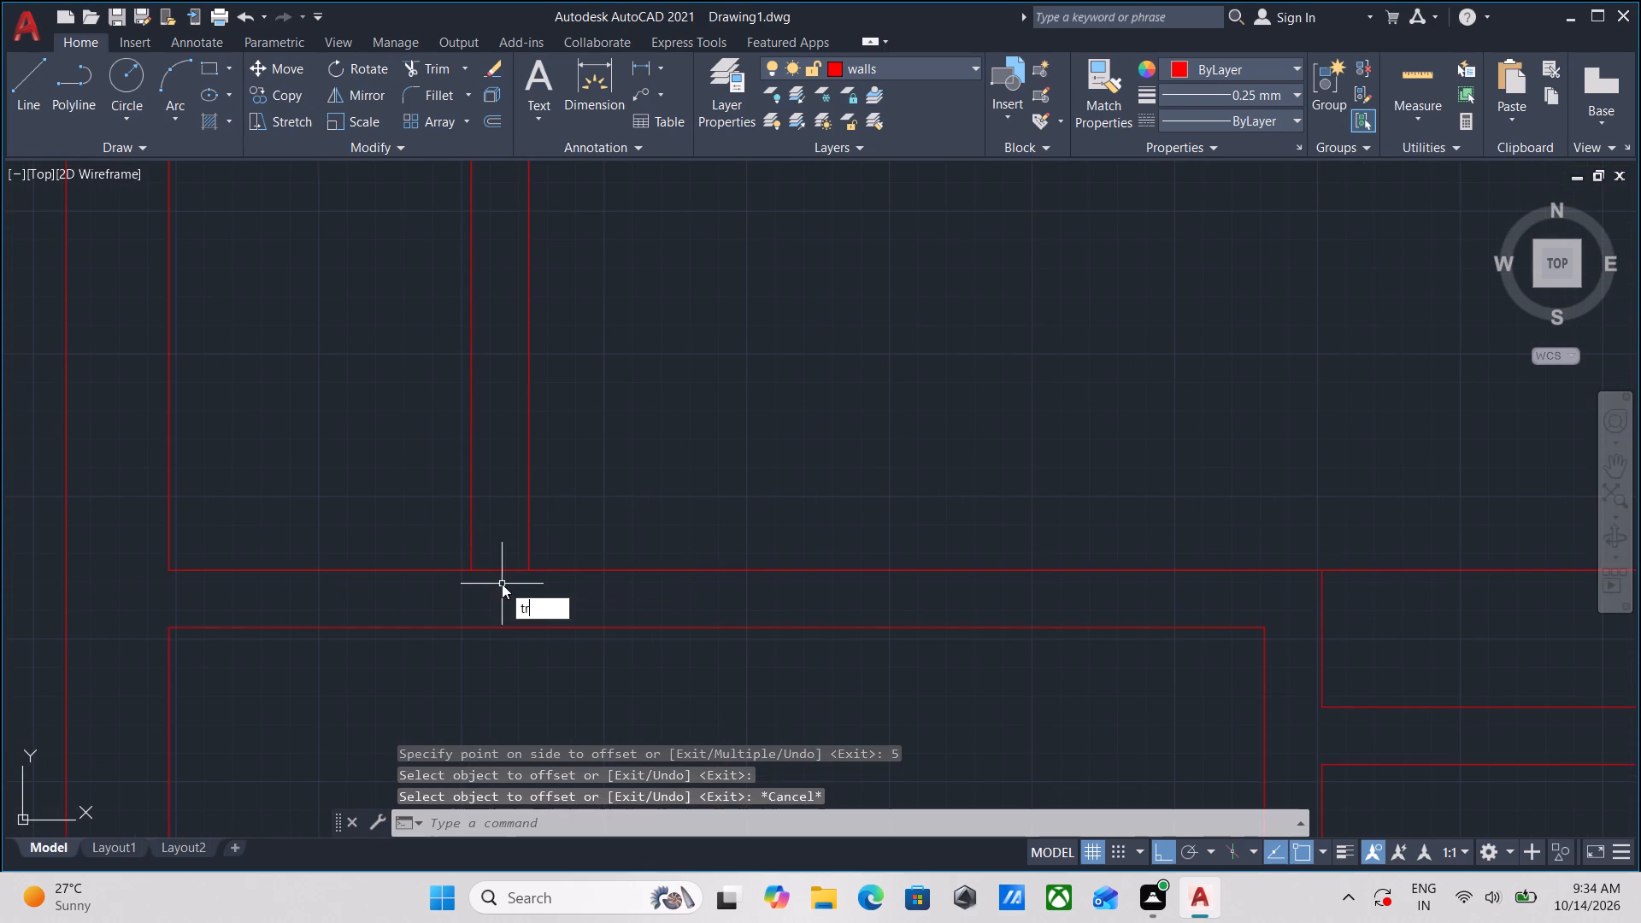
{"action": "key", "text": "Return"}
{"action": "left_click", "coordinate": [502, 584]}
{"action": "left_click", "coordinate": [503, 537]}
Trim the top outer wall's inner line between the new vertical wall's two lines to open the upper junction.
{"action": "scroll", "coordinate": [588, 423], "scroll_direction": "down", "scroll_amount": 2}
{"action": "middle_click_drag", "start_coordinate": [599, 404], "coordinate": [591, 747]}
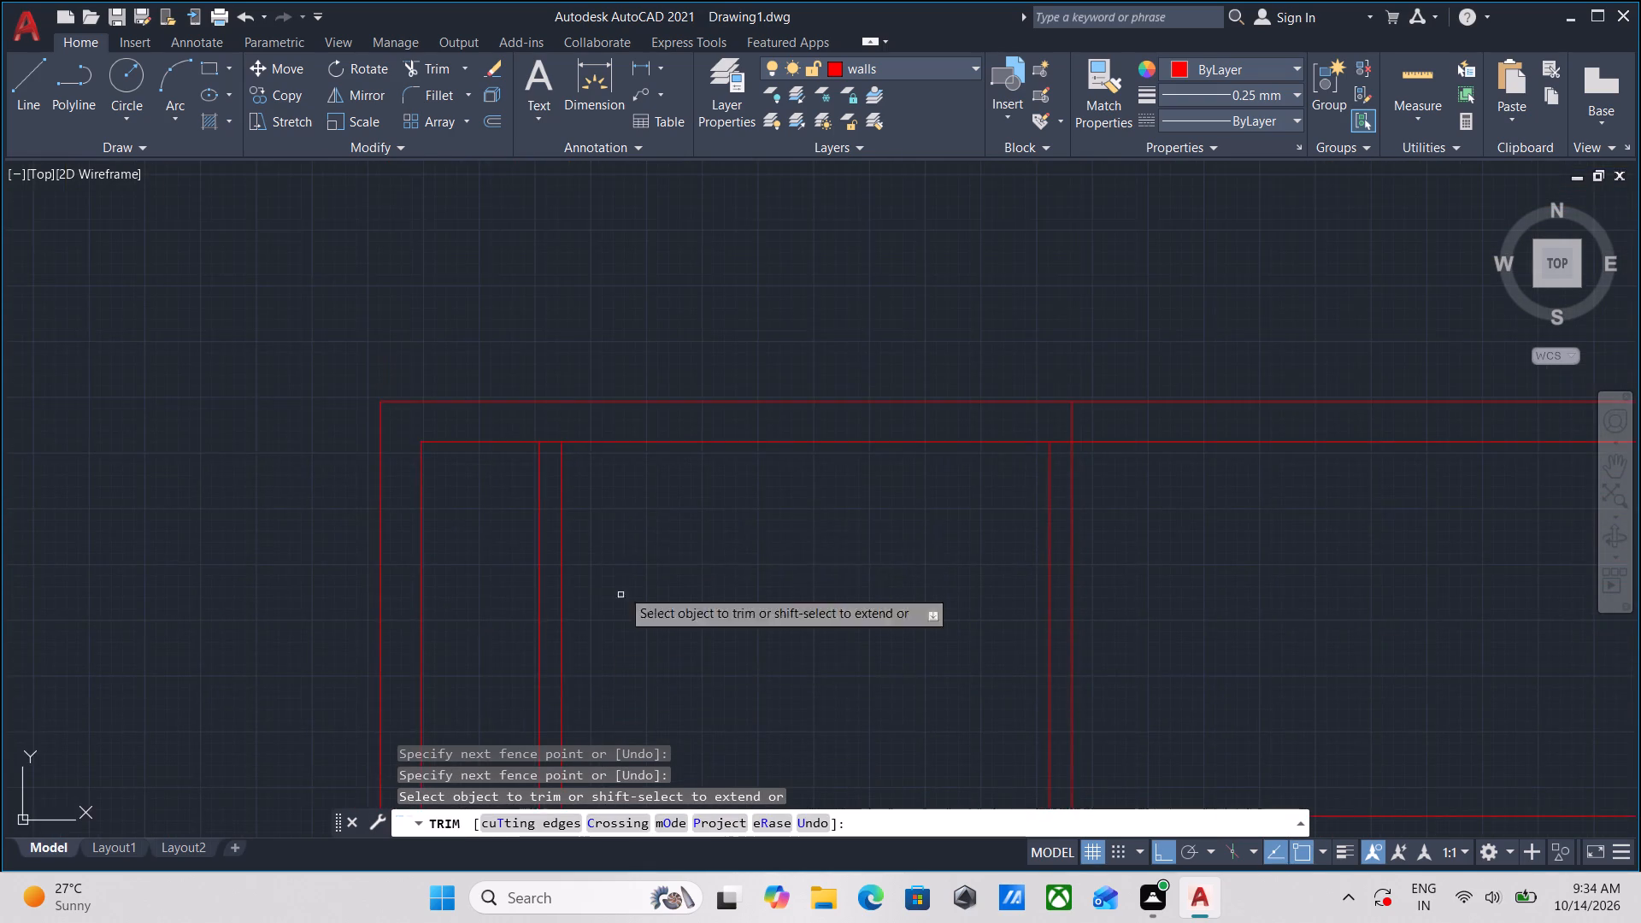
{"action": "middle_click_drag", "start_coordinate": [632, 509], "coordinate": [637, 562]}
{"action": "scroll", "coordinate": [567, 484], "scroll_direction": "up", "scroll_amount": 3}
{"action": "left_click", "coordinate": [523, 573]}
{"action": "left_click", "coordinate": [525, 480]}
Trim the long vertical wall's right-hand line where it runs through the thickness of the top outer wall.
{"action": "scroll", "coordinate": [544, 502], "scroll_direction": "down", "scroll_amount": 1}
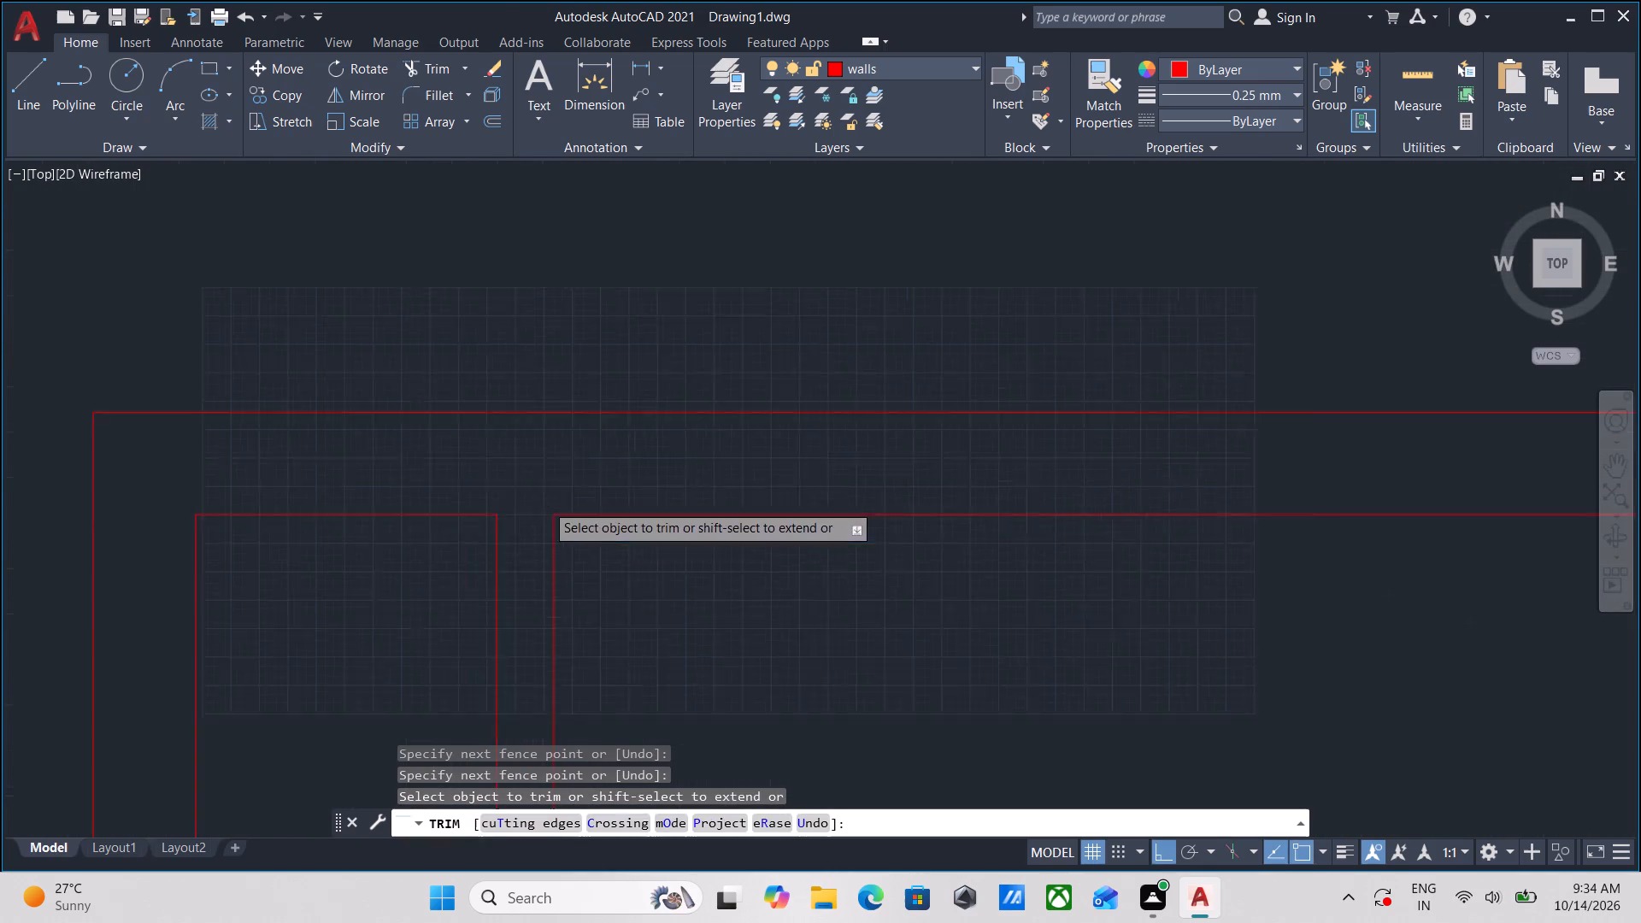
{"action": "scroll", "coordinate": [555, 516], "scroll_direction": "down", "scroll_amount": 2}
{"action": "scroll", "coordinate": [649, 626], "scroll_direction": "down", "scroll_amount": 1}
{"action": "middle_click_drag", "start_coordinate": [646, 614], "coordinate": [579, 415]}
{"action": "middle_click_drag", "start_coordinate": [650, 459], "coordinate": [573, 467]}
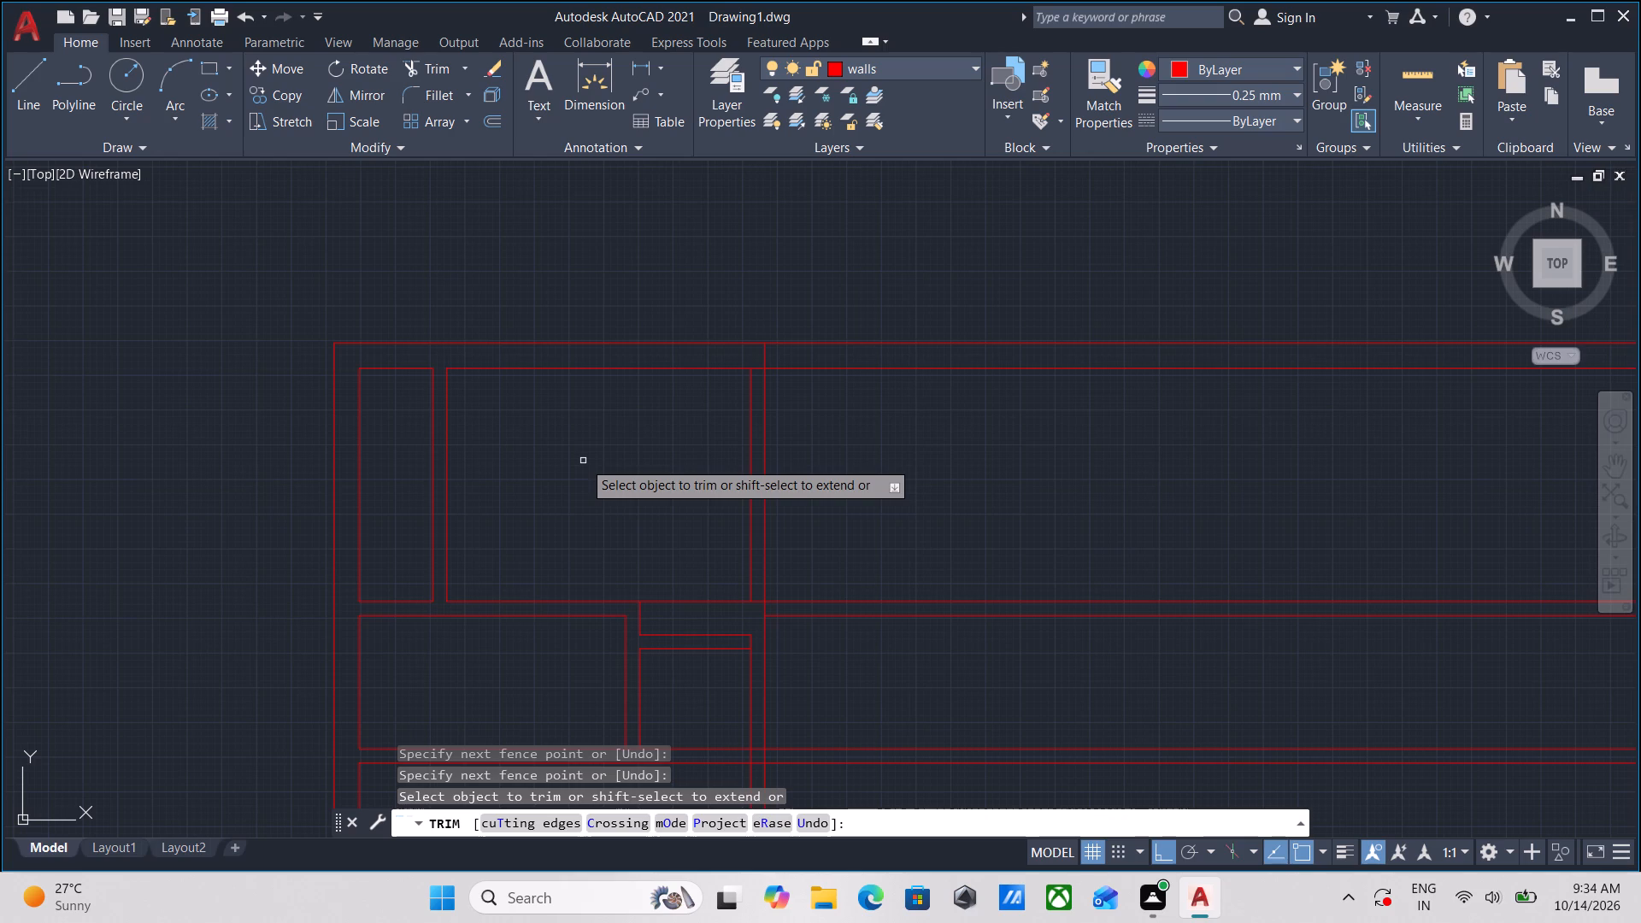
{"action": "scroll", "coordinate": [632, 449], "scroll_direction": "up", "scroll_amount": 1}
{"action": "middle_click_drag", "start_coordinate": [632, 449], "coordinate": [460, 578]}
{"action": "left_click", "coordinate": [651, 428]}
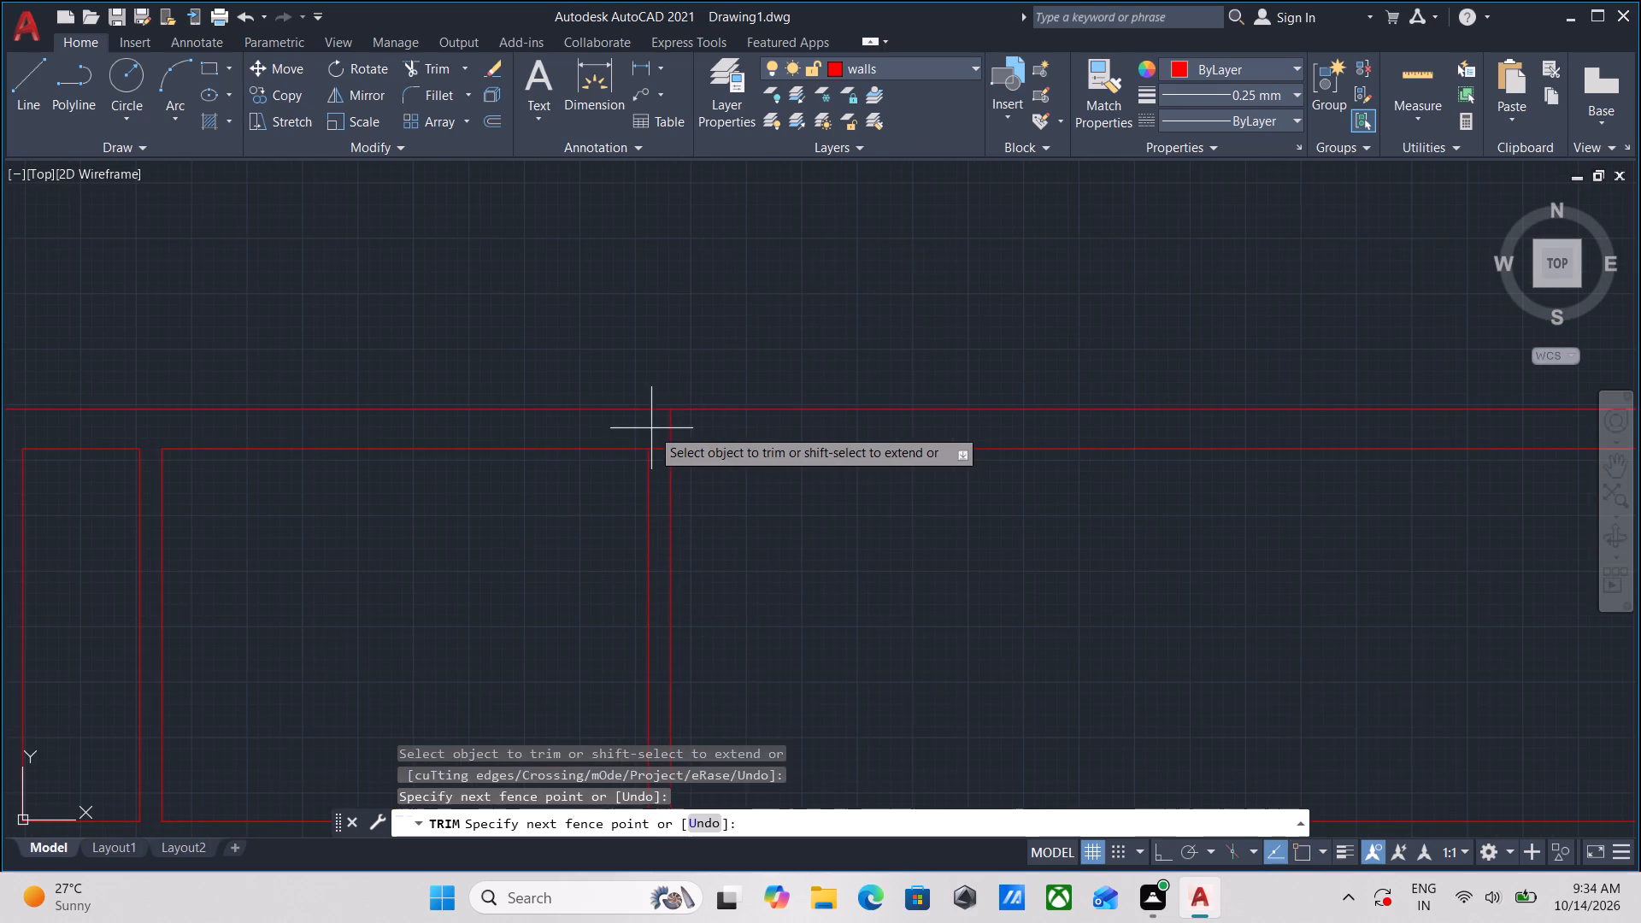
{"action": "left_click", "coordinate": [713, 424]}
Examine the long vertical wall's right-hand line and its junctions with the partitions along the floor plan's left side.
{"action": "scroll", "coordinate": [769, 594], "scroll_direction": "down", "scroll_amount": 1}
{"action": "middle_click_drag", "start_coordinate": [761, 591], "coordinate": [662, 311]}
{"action": "scroll", "coordinate": [618, 477], "scroll_direction": "up", "scroll_amount": 2}
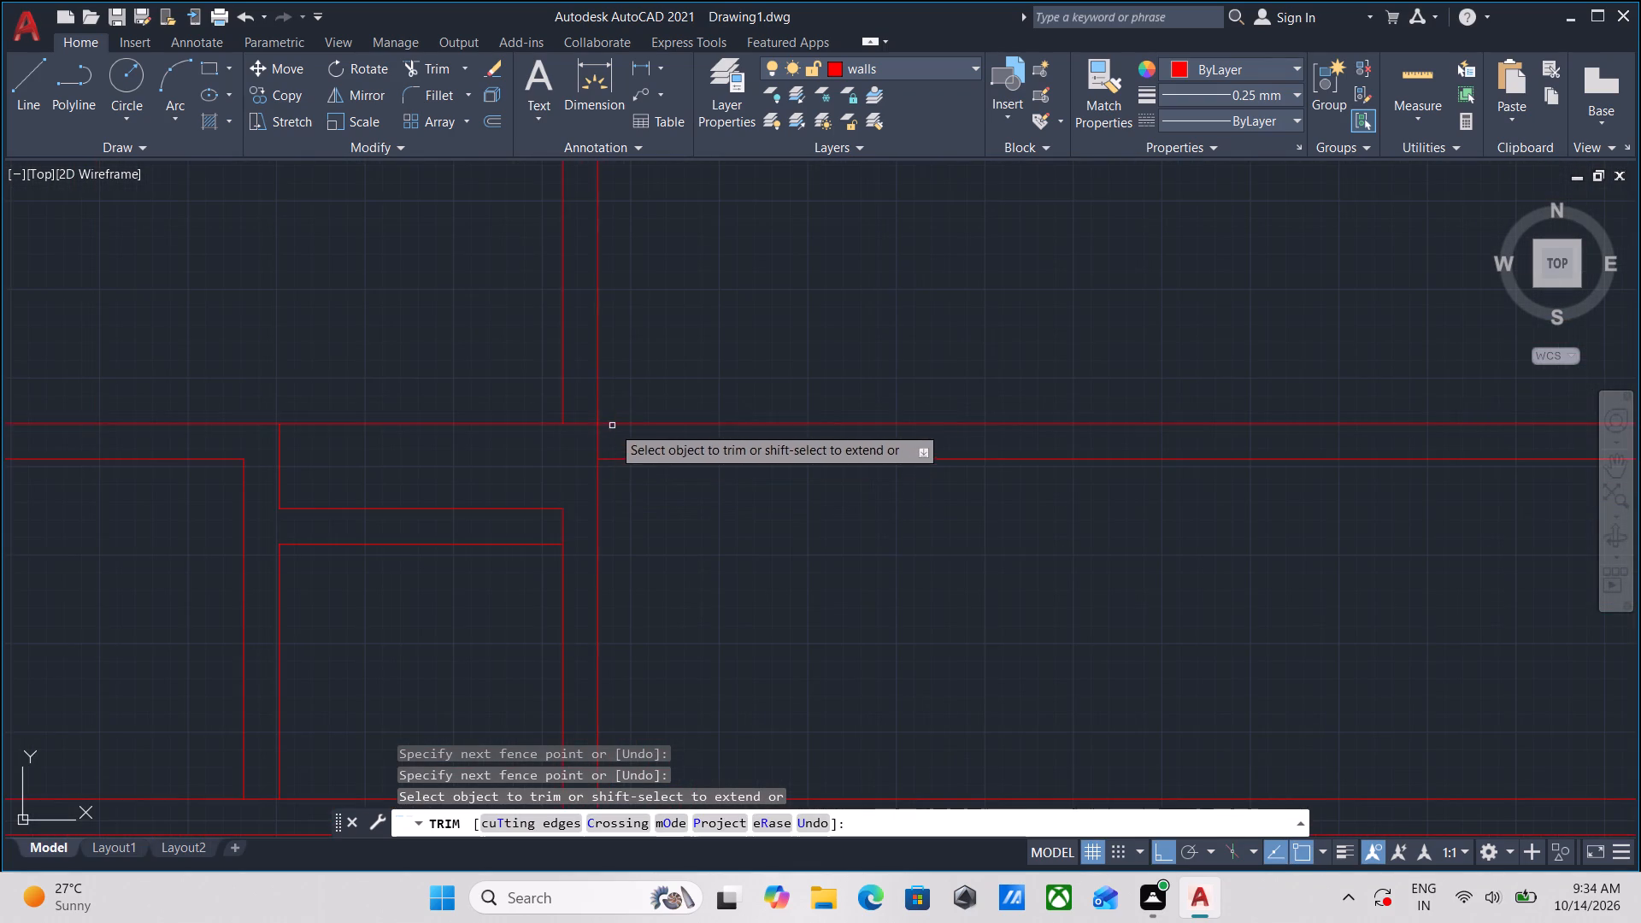
{"action": "scroll", "coordinate": [662, 347], "scroll_direction": "down", "scroll_amount": 3}
{"action": "scroll", "coordinate": [676, 336], "scroll_direction": "up", "scroll_amount": 3}
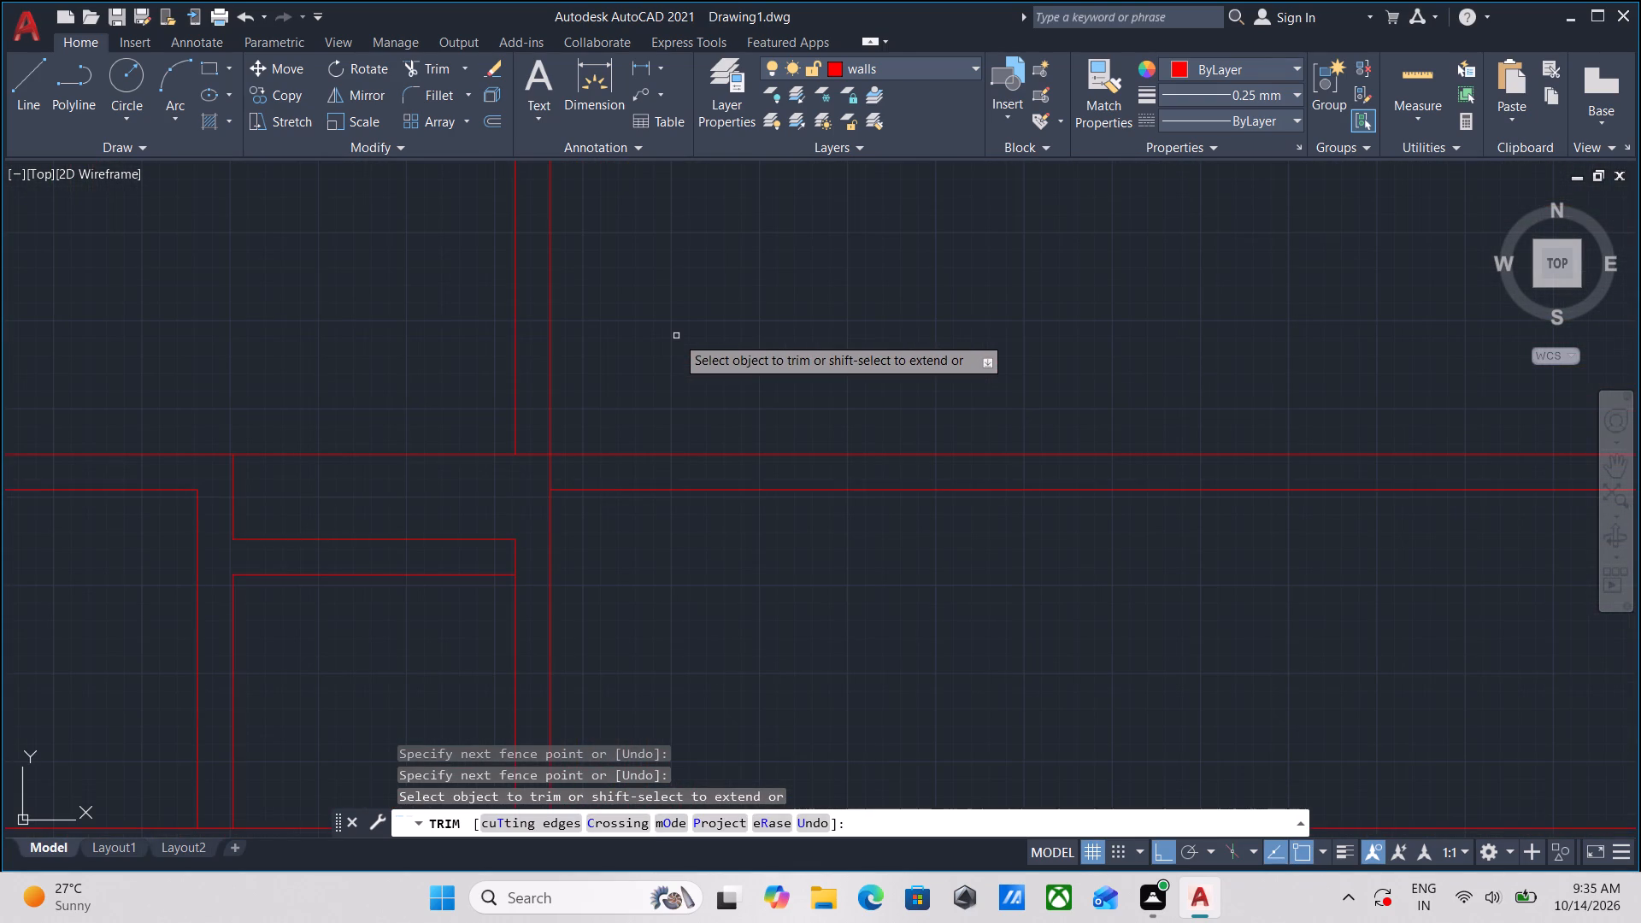
{"action": "middle_click_drag", "start_coordinate": [676, 336], "coordinate": [673, 380]}
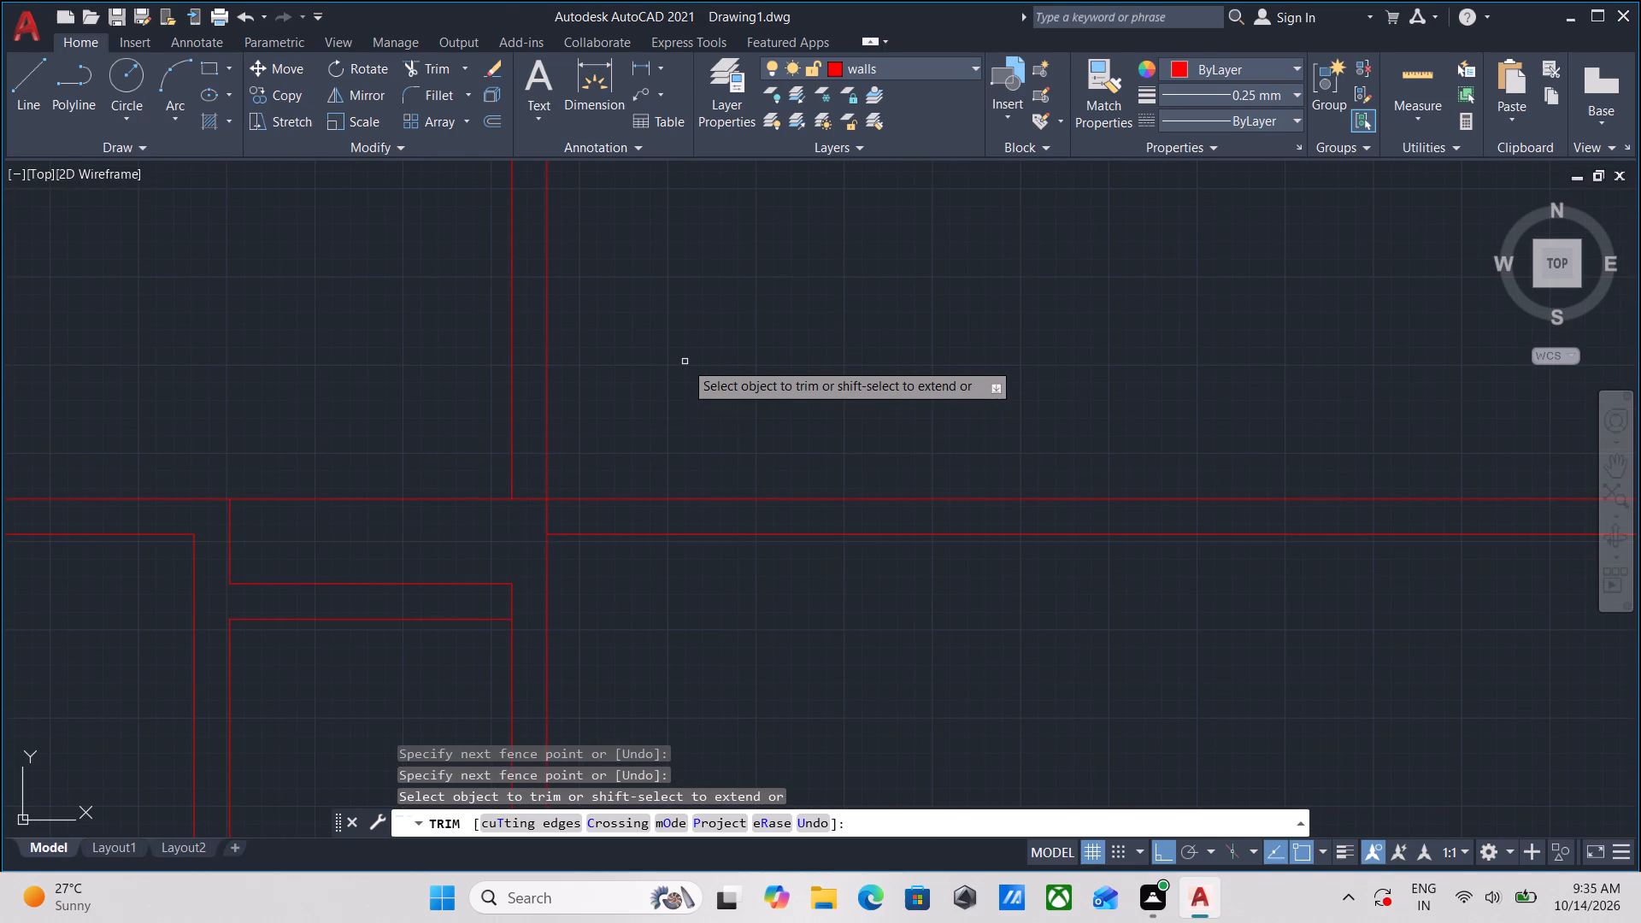
{"action": "scroll", "coordinate": [685, 359], "scroll_direction": "down", "scroll_amount": 2}
{"action": "middle_click_drag", "start_coordinate": [685, 345], "coordinate": [675, 483]}
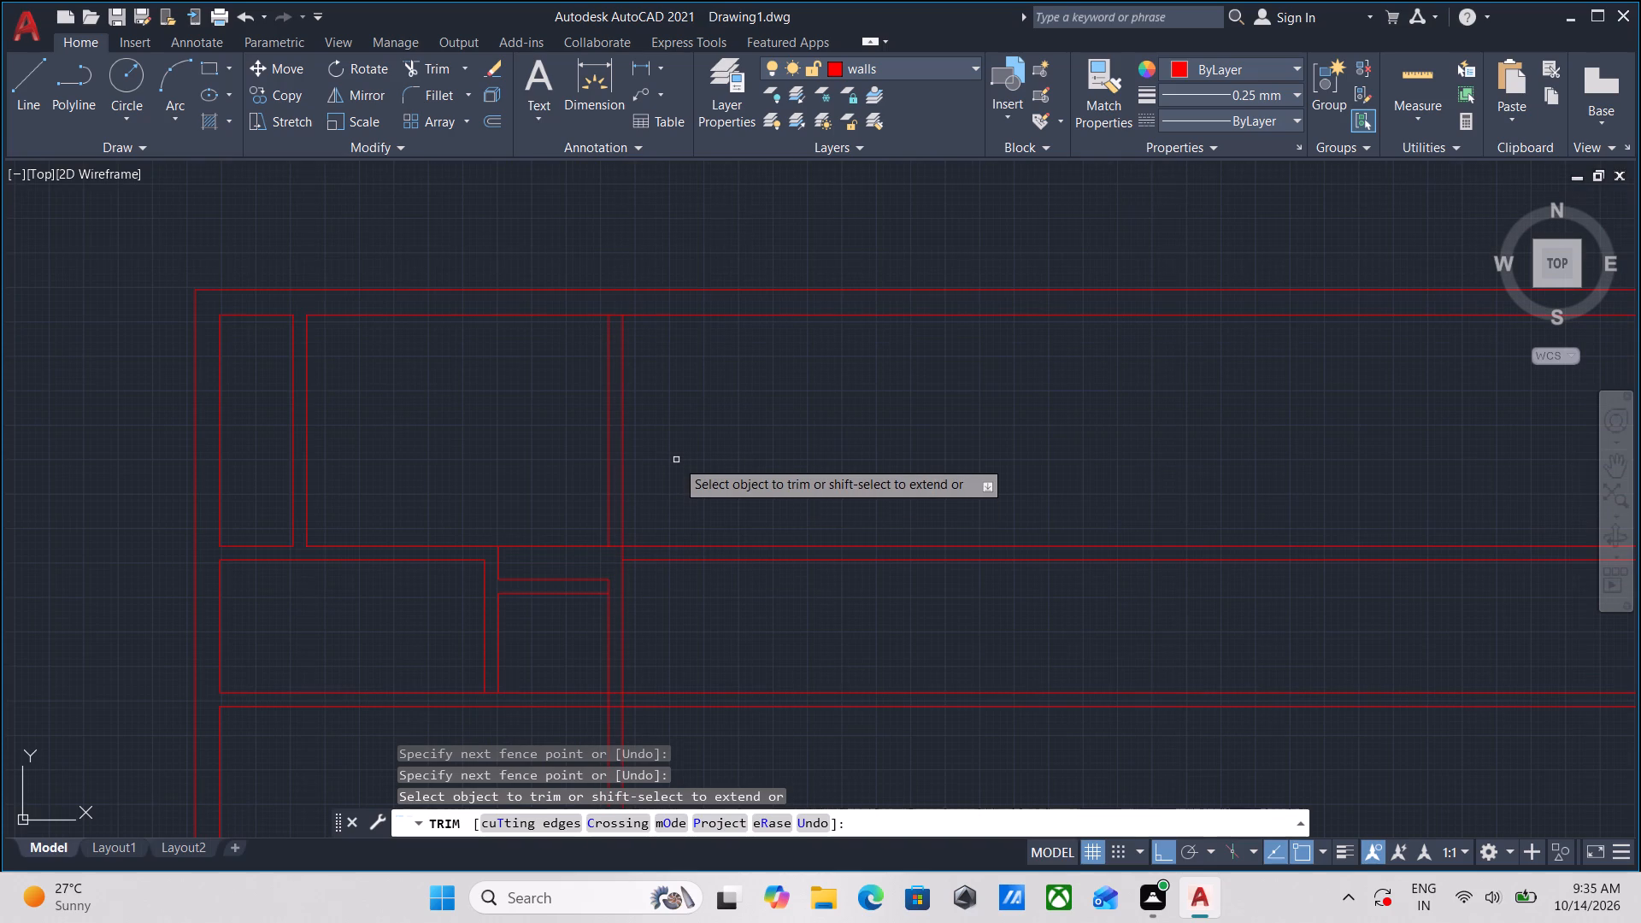
{"action": "key", "text": "Escape"}
{"action": "scroll", "coordinate": [642, 476], "scroll_direction": "up", "scroll_amount": 2}
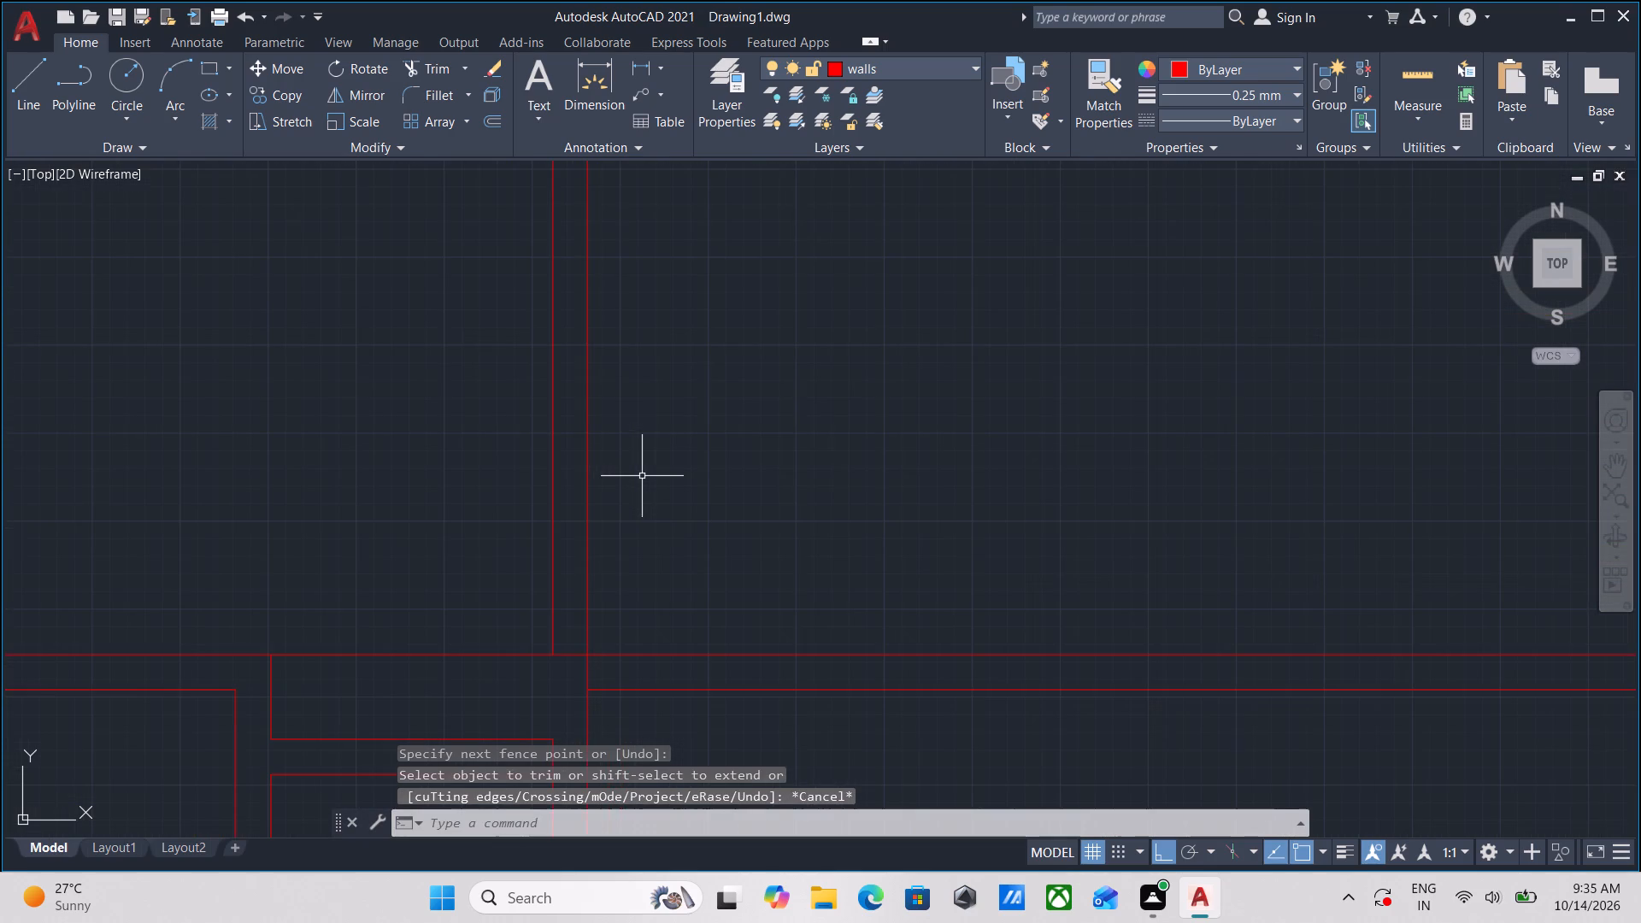
{"action": "left_click", "coordinate": [642, 476]}
{"action": "left_click", "coordinate": [583, 390]}
{"action": "scroll", "coordinate": [652, 391], "scroll_direction": "down", "scroll_amount": 2}
{"action": "middle_click_drag", "start_coordinate": [652, 391], "coordinate": [646, 414]}
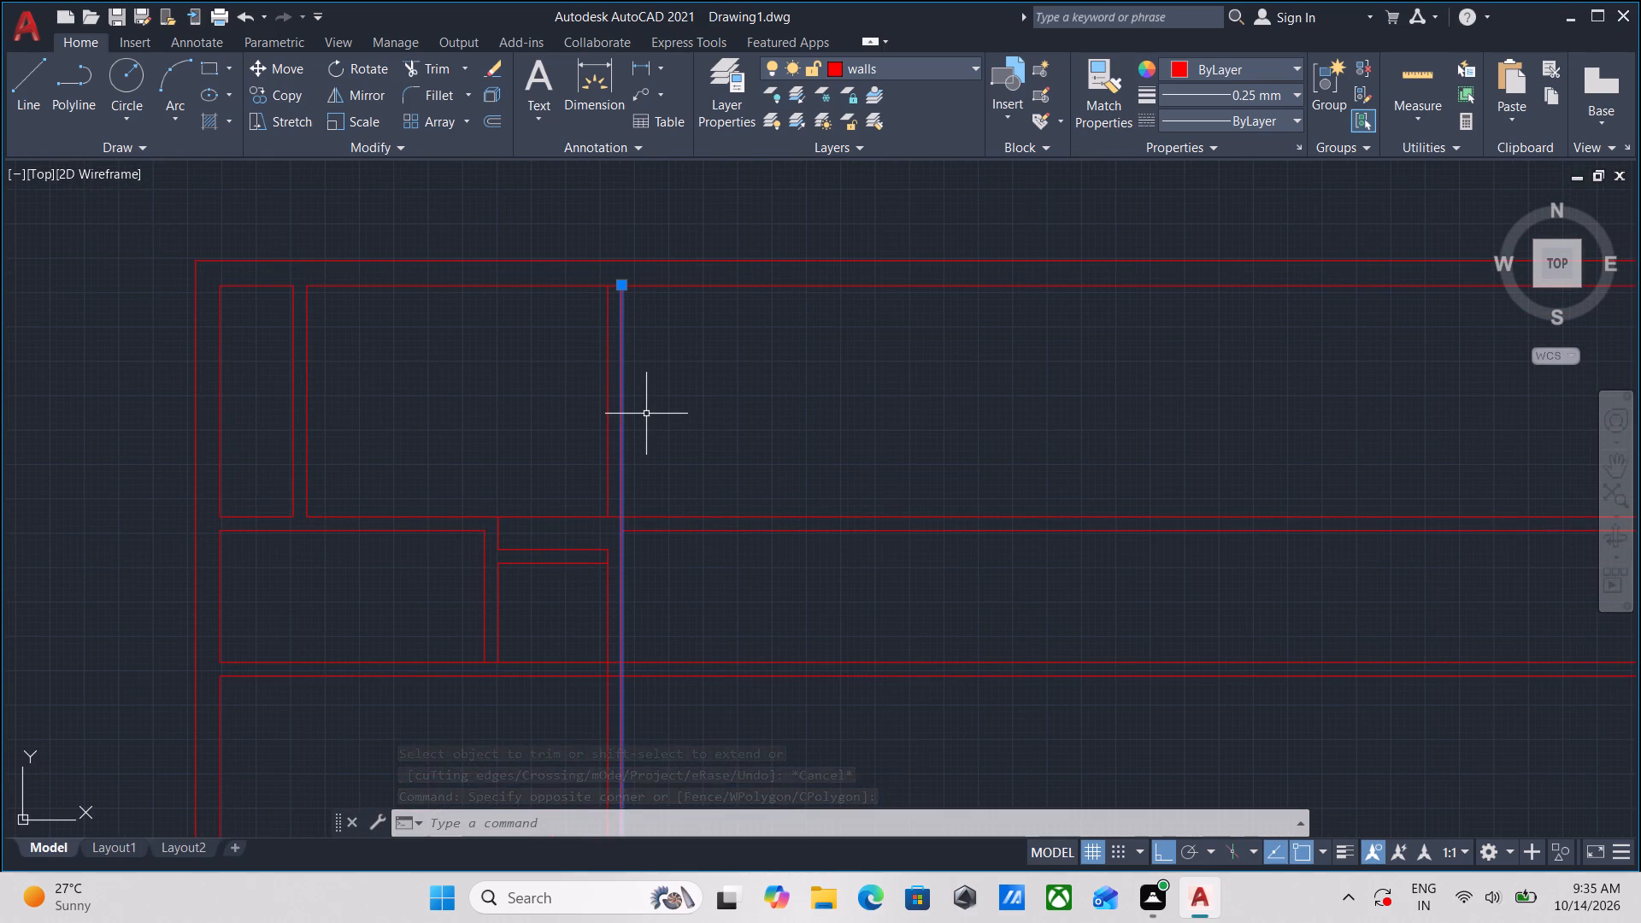
{"action": "scroll", "coordinate": [646, 414], "scroll_direction": "down", "scroll_amount": 2}
{"action": "key", "text": "Escape"}
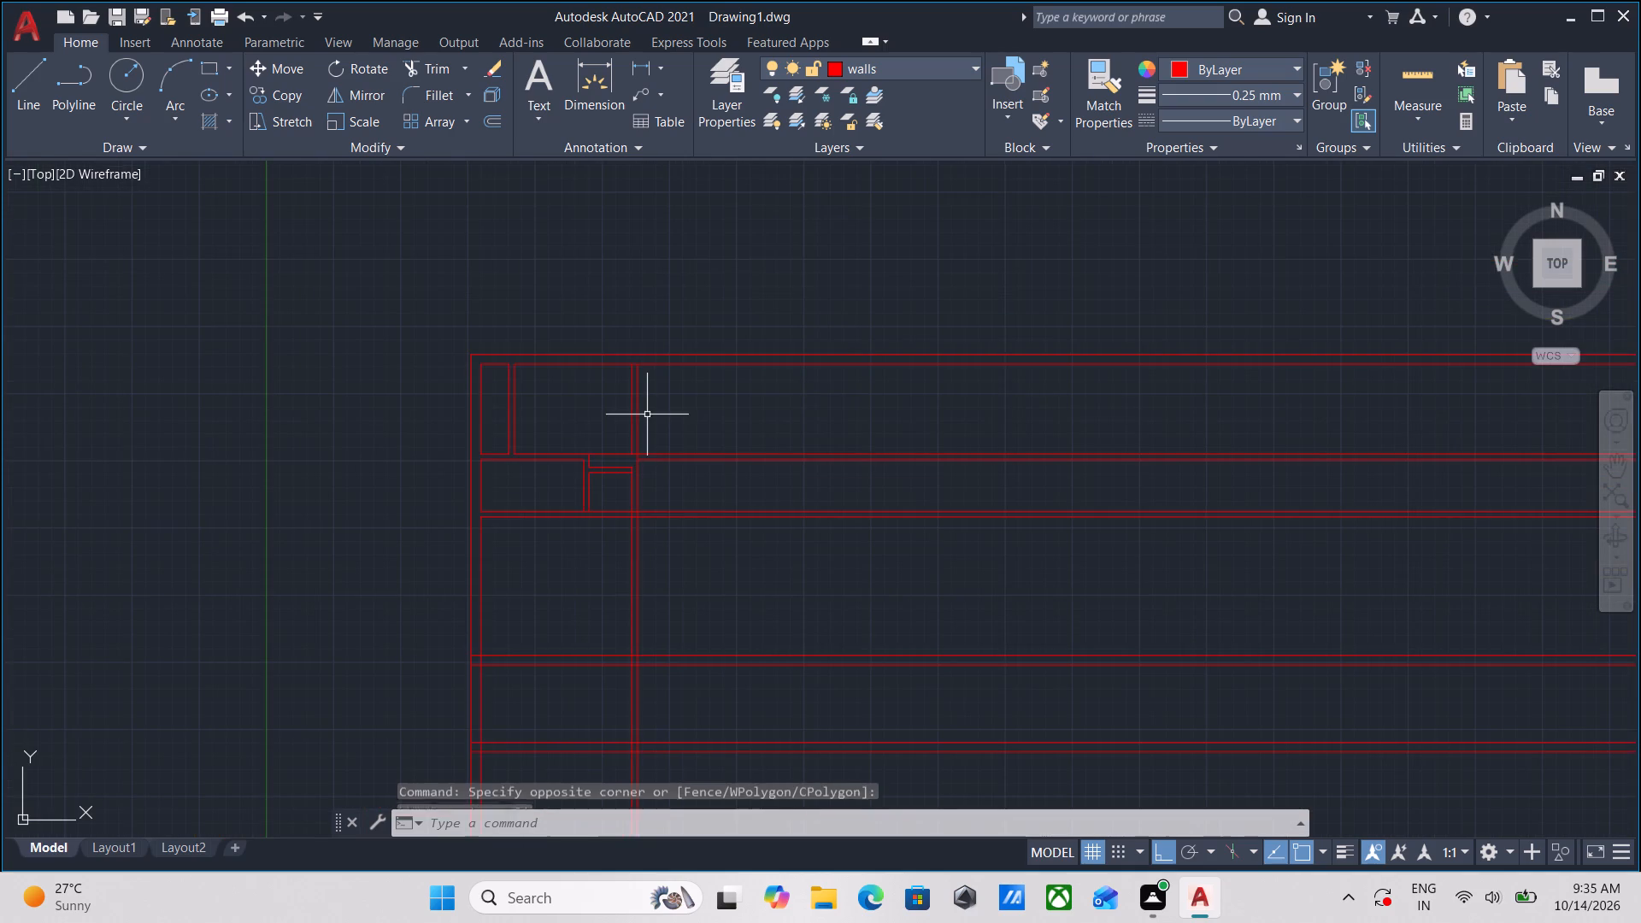
{"action": "middle_click_drag", "start_coordinate": [557, 563], "coordinate": [579, 409]}
{"action": "middle_click_drag", "start_coordinate": [559, 416], "coordinate": [561, 406]}
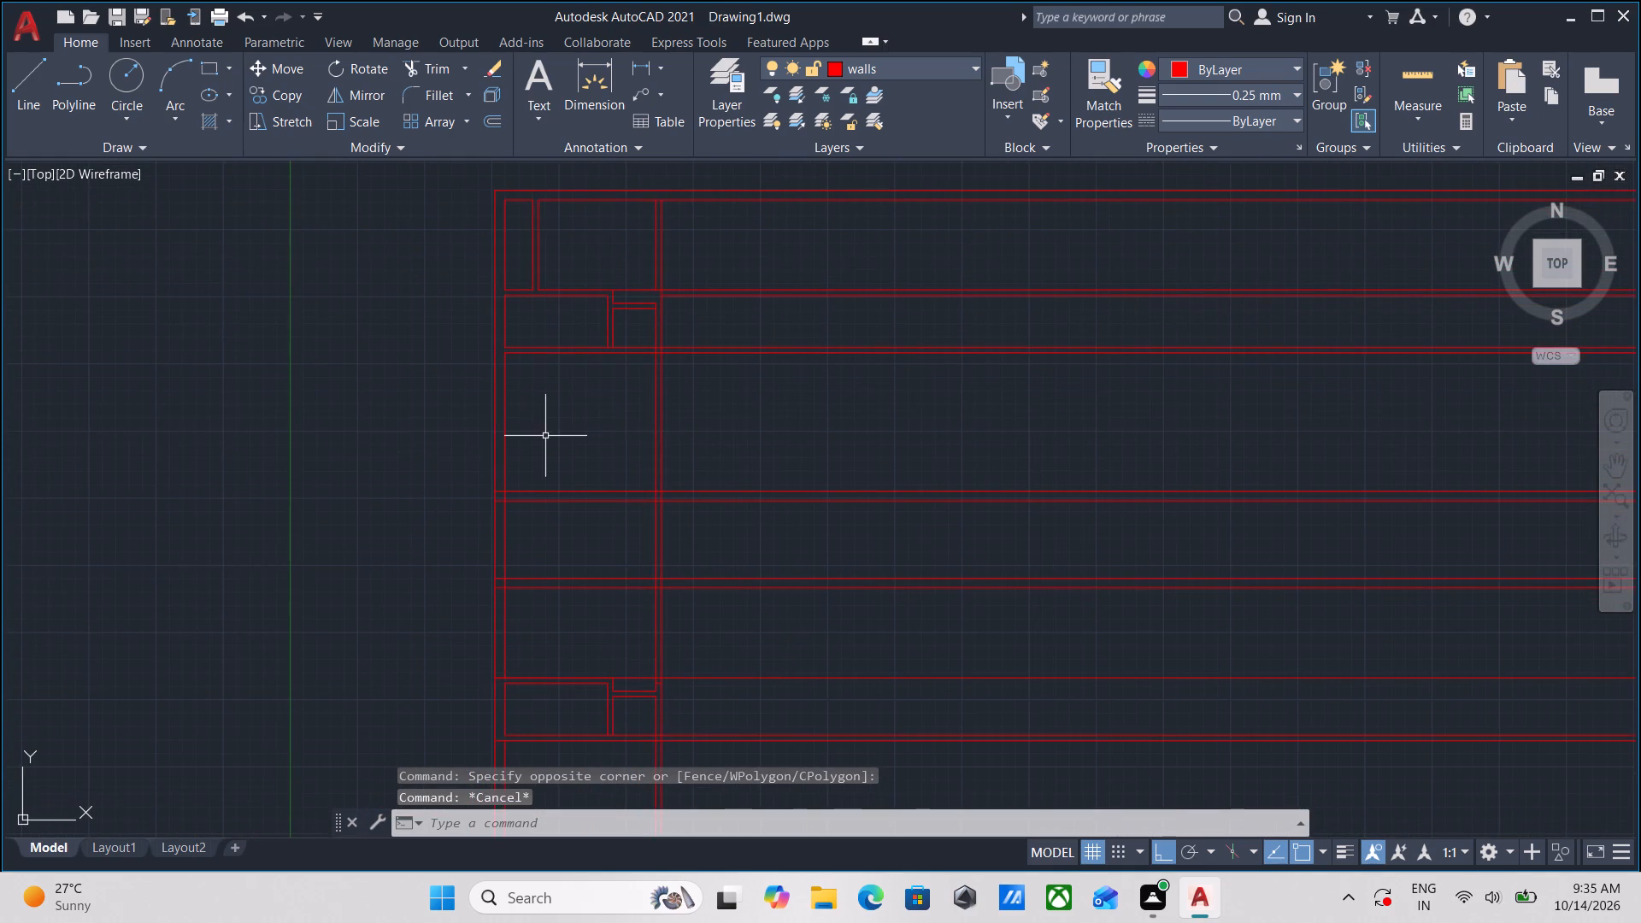
{"action": "scroll", "coordinate": [537, 403], "scroll_direction": "up", "scroll_amount": 2}
{"action": "middle_click_drag", "start_coordinate": [536, 403], "coordinate": [490, 566]}
{"action": "middle_click_drag", "start_coordinate": [526, 512], "coordinate": [434, 576]}
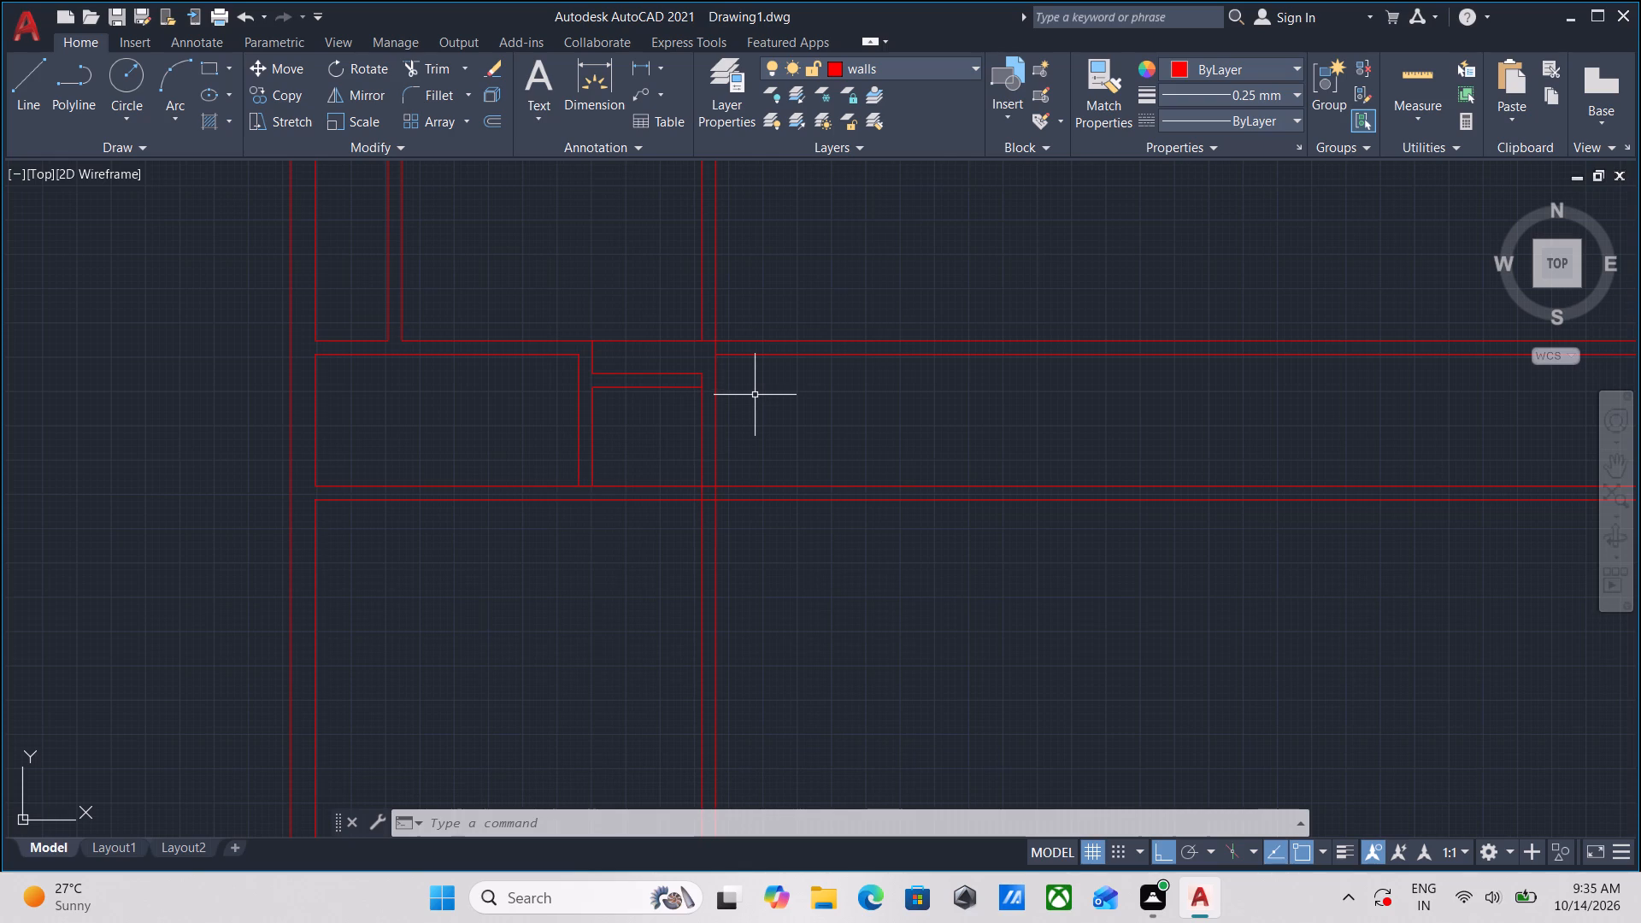
Extend the long vertical wall's left-hand line to close its gap between the upper partition and the small niche below it.
{"action": "scroll", "coordinate": [658, 403], "scroll_direction": "up", "scroll_amount": 1}
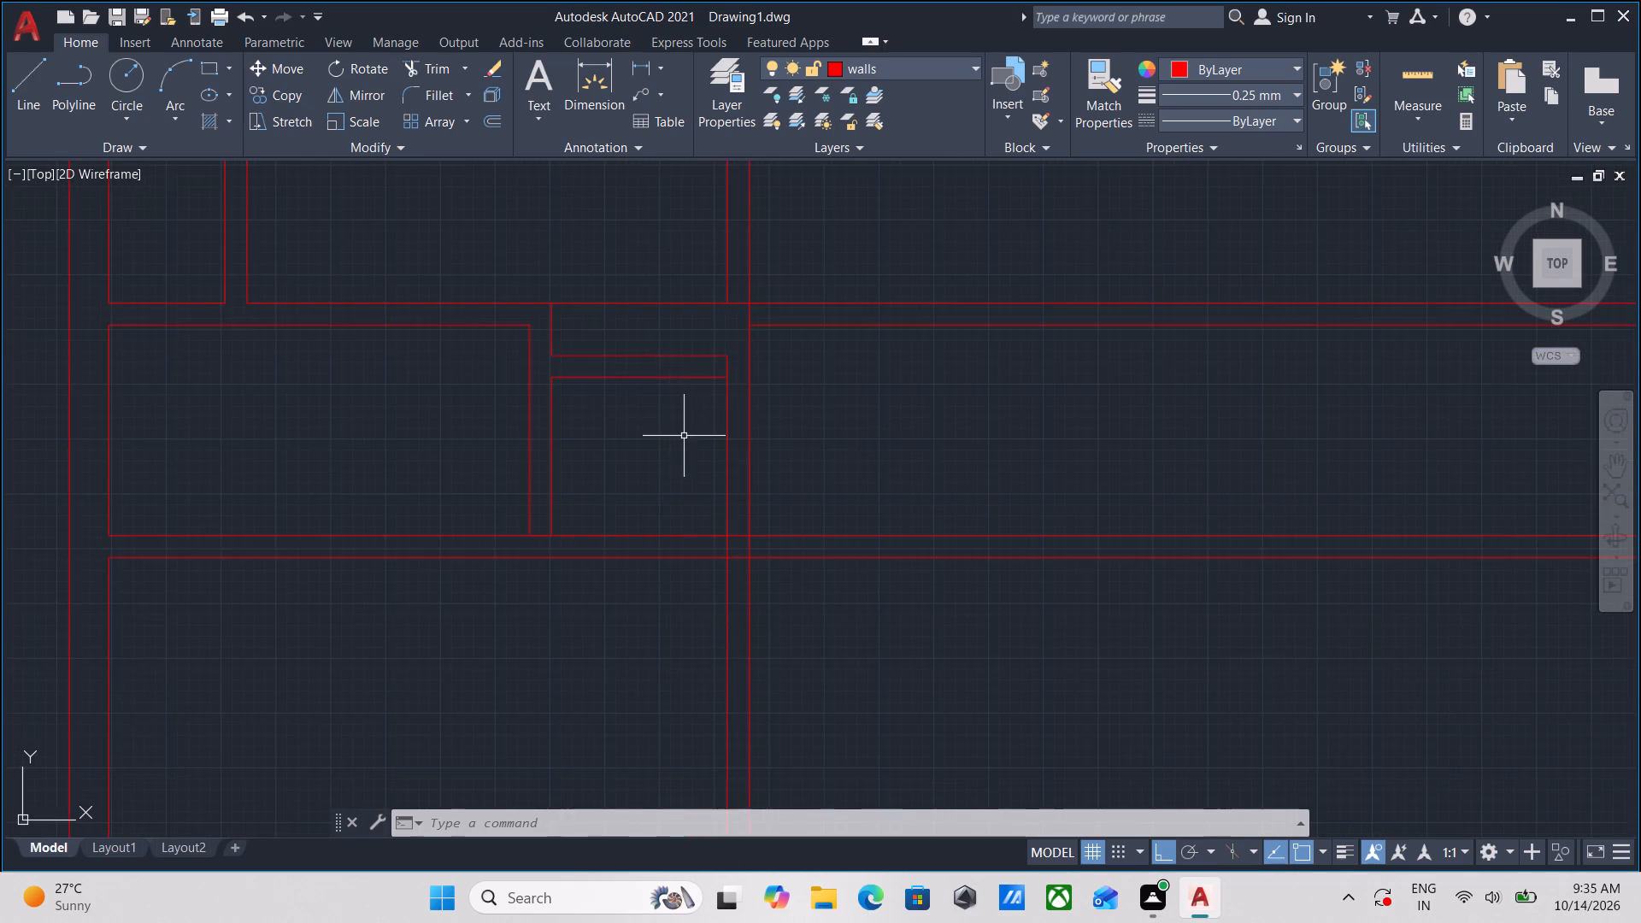
{"action": "middle_click_drag", "start_coordinate": [684, 437], "coordinate": [660, 480]}
{"action": "type", "text": "es"}
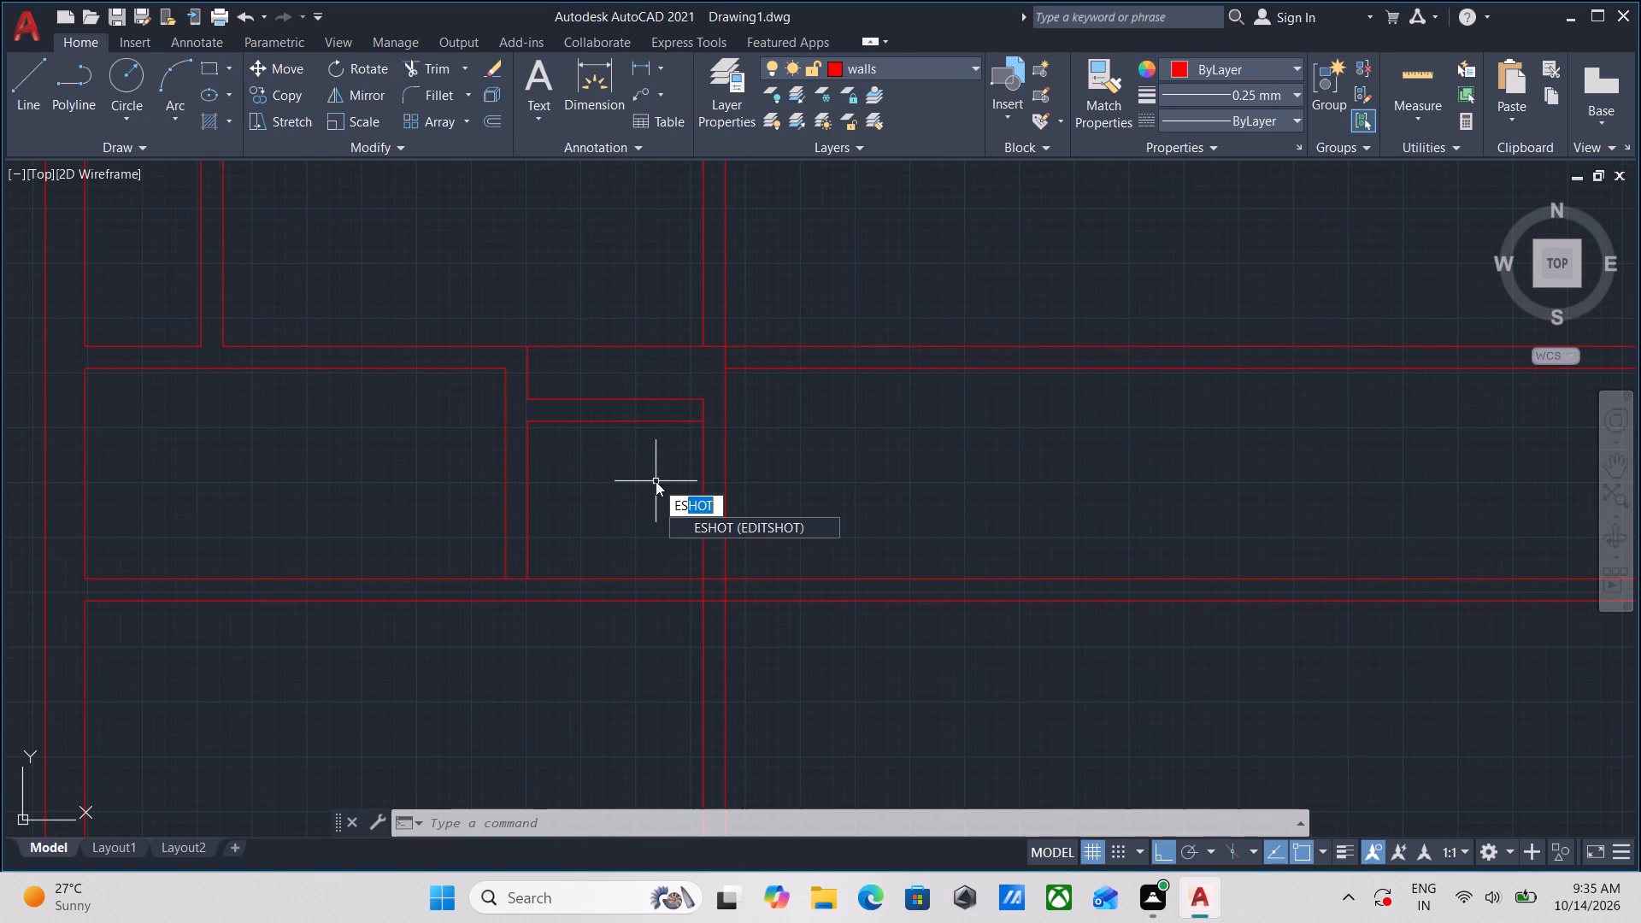
{"action": "key", "text": "BackSpace"}
{"action": "key", "text": "BackSpace"}
{"action": "key", "text": "BackSpace"}
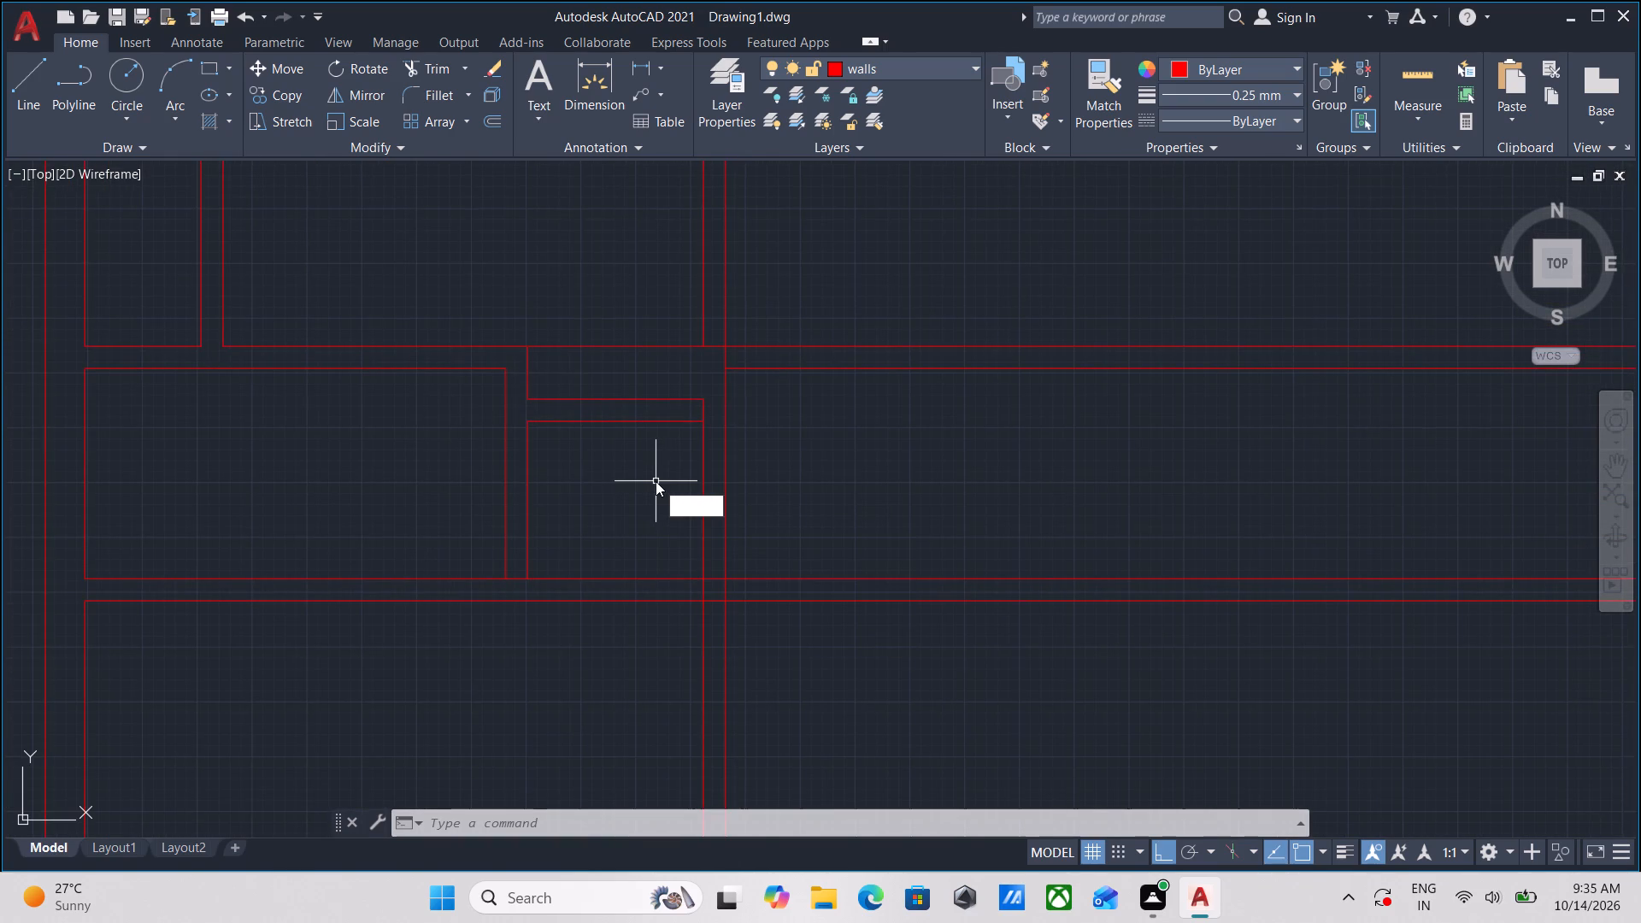
{"action": "type", "text": "ex"}
{"action": "key", "text": "Return"}
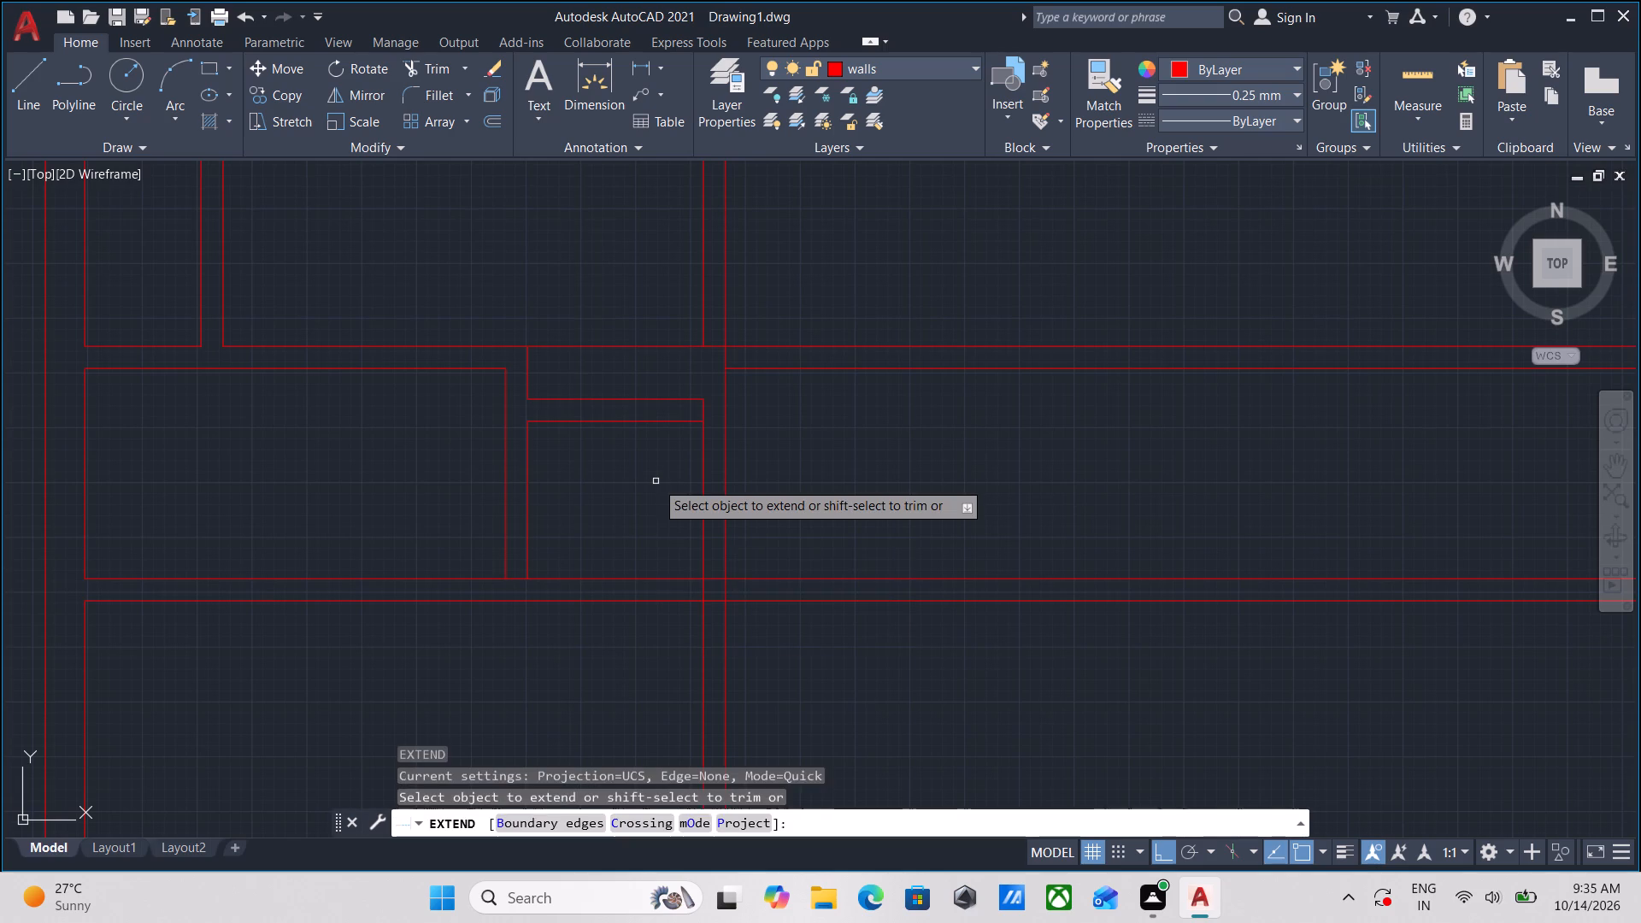
{"action": "left_click", "coordinate": [702, 488]}
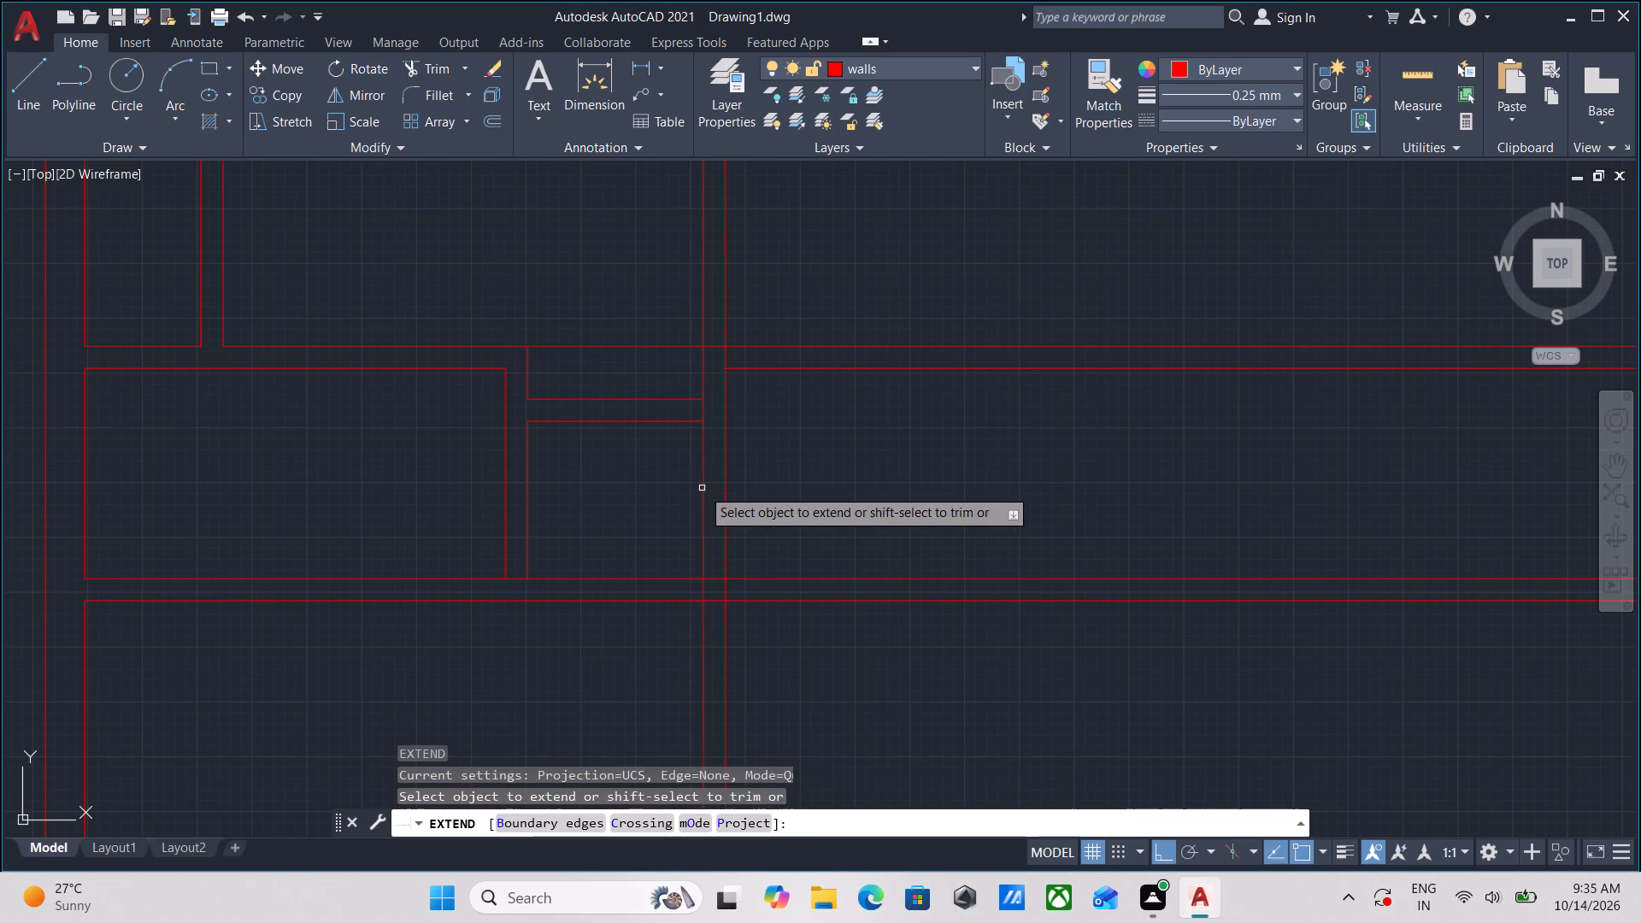
Examine the wall lines and junctions along the floor plan's left side, from the top outer wall down to the bottom outer wall.
{"action": "middle_click_drag", "start_coordinate": [654, 536], "coordinate": [668, 514]}
{"action": "middle_click_drag", "start_coordinate": [668, 514], "coordinate": [761, 466]}
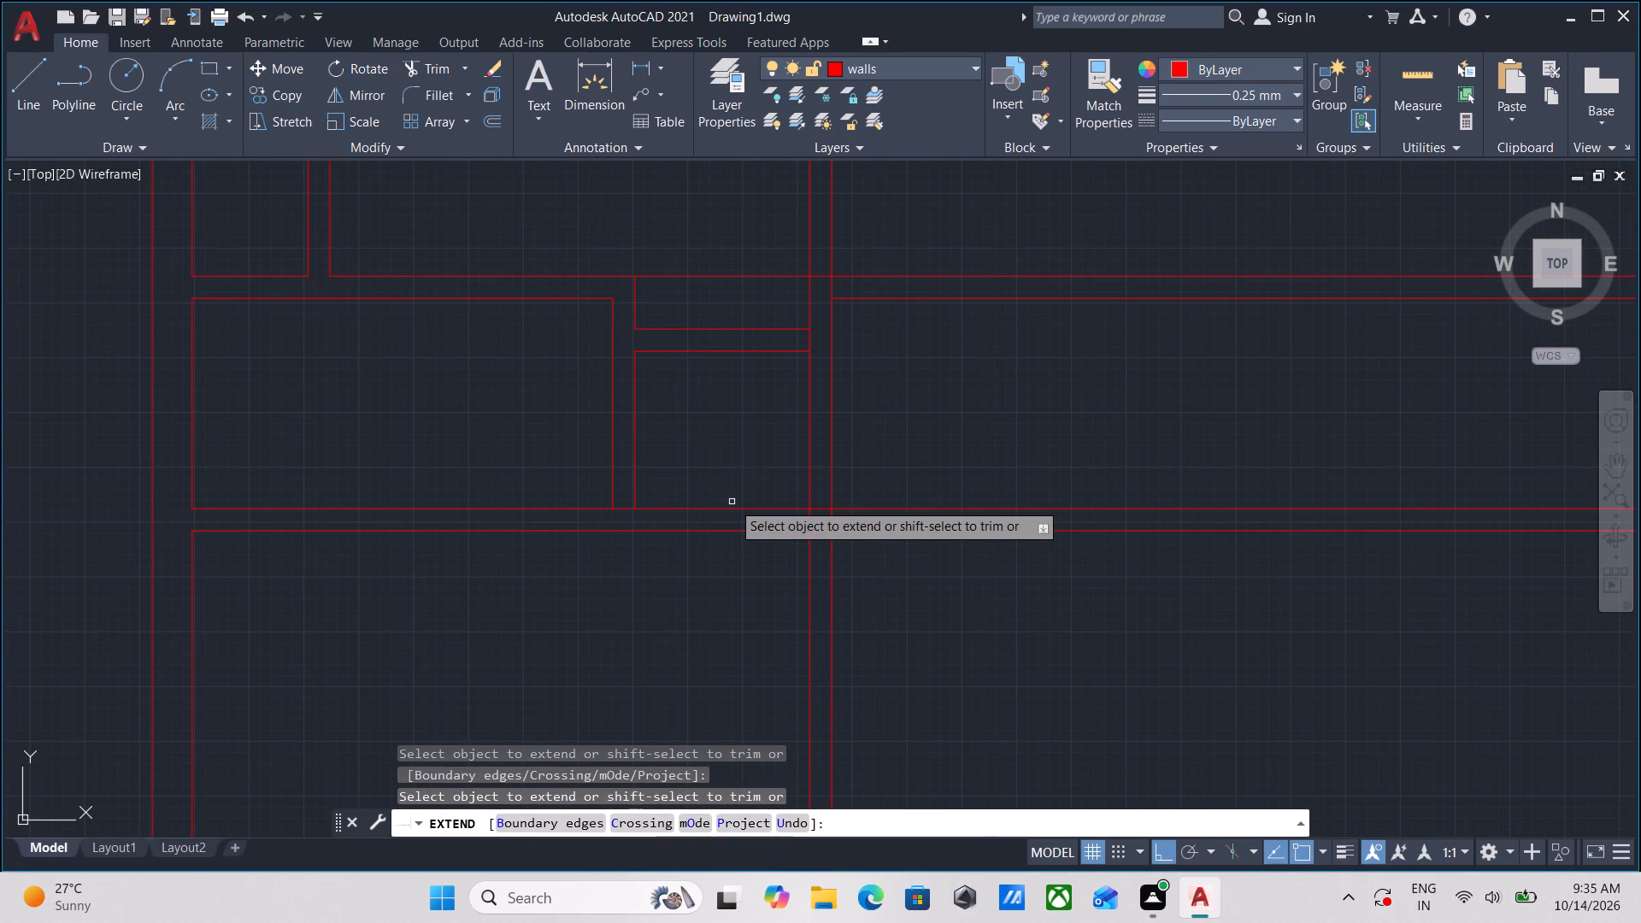
{"action": "scroll", "coordinate": [716, 493], "scroll_direction": "down", "scroll_amount": 1}
{"action": "middle_click_drag", "start_coordinate": [716, 493], "coordinate": [716, 509]}
{"action": "scroll", "coordinate": [662, 561], "scroll_direction": "up", "scroll_amount": 3}
{"action": "middle_click_drag", "start_coordinate": [661, 554], "coordinate": [666, 635]}
{"action": "scroll", "coordinate": [676, 619], "scroll_direction": "down", "scroll_amount": 1}
{"action": "middle_click_drag", "start_coordinate": [676, 619], "coordinate": [696, 573]}
{"action": "scroll", "coordinate": [704, 567], "scroll_direction": "down", "scroll_amount": 1}
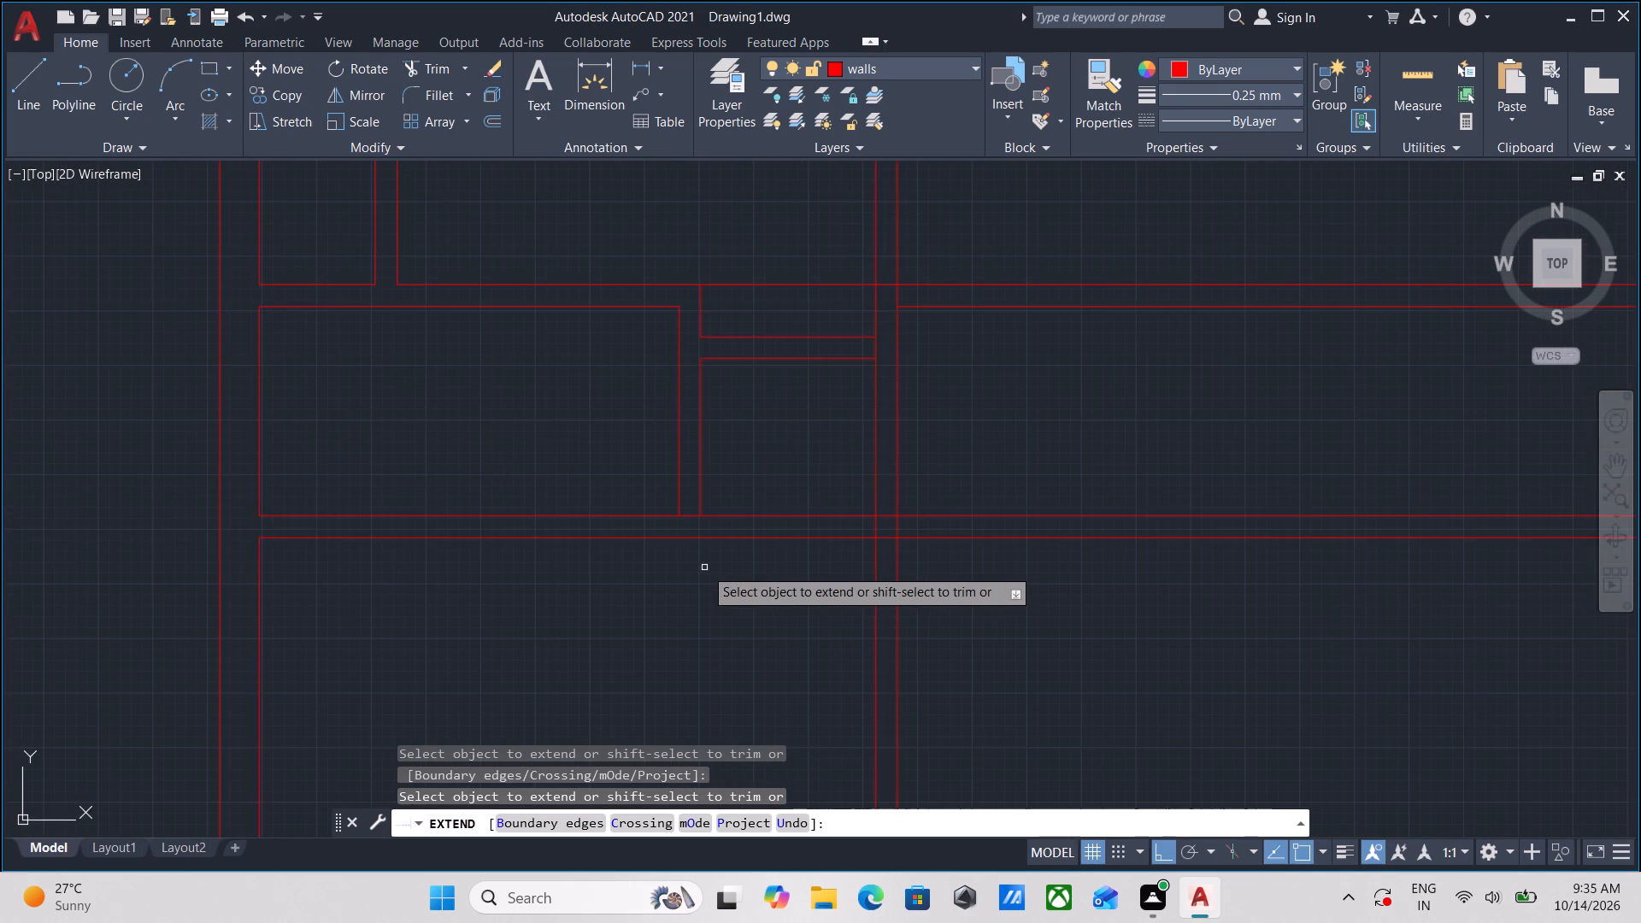
{"action": "scroll", "coordinate": [704, 567], "scroll_direction": "down", "scroll_amount": 1}
{"action": "middle_click", "coordinate": [704, 567]}
{"action": "scroll", "coordinate": [704, 567], "scroll_direction": "down", "scroll_amount": 2}
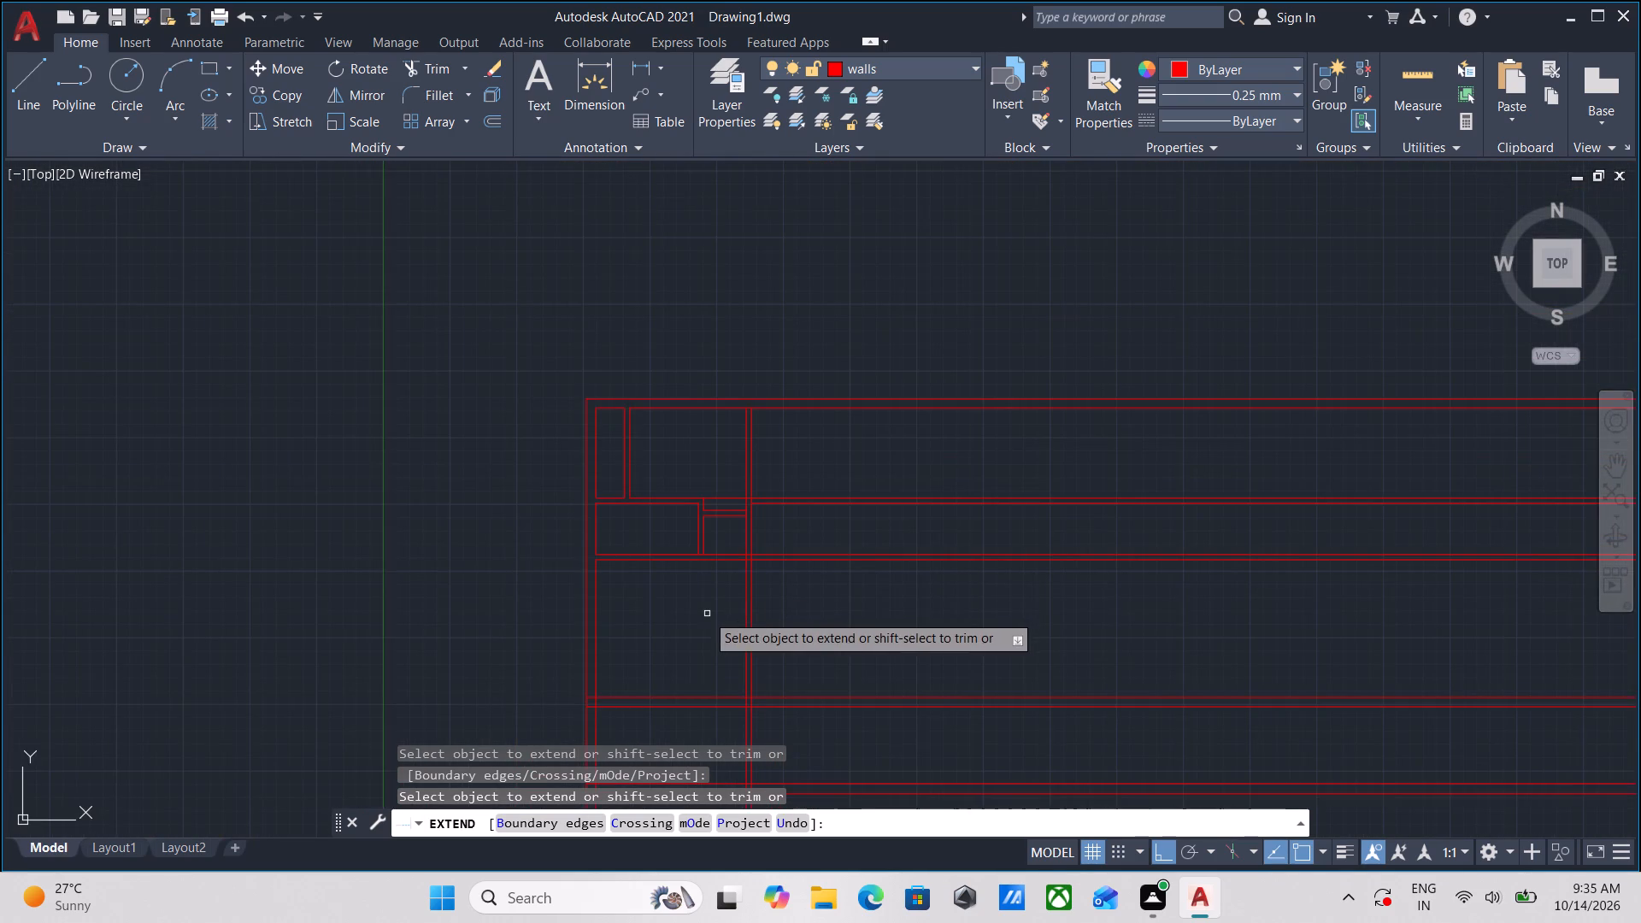
{"action": "middle_click_drag", "start_coordinate": [706, 614], "coordinate": [706, 578]}
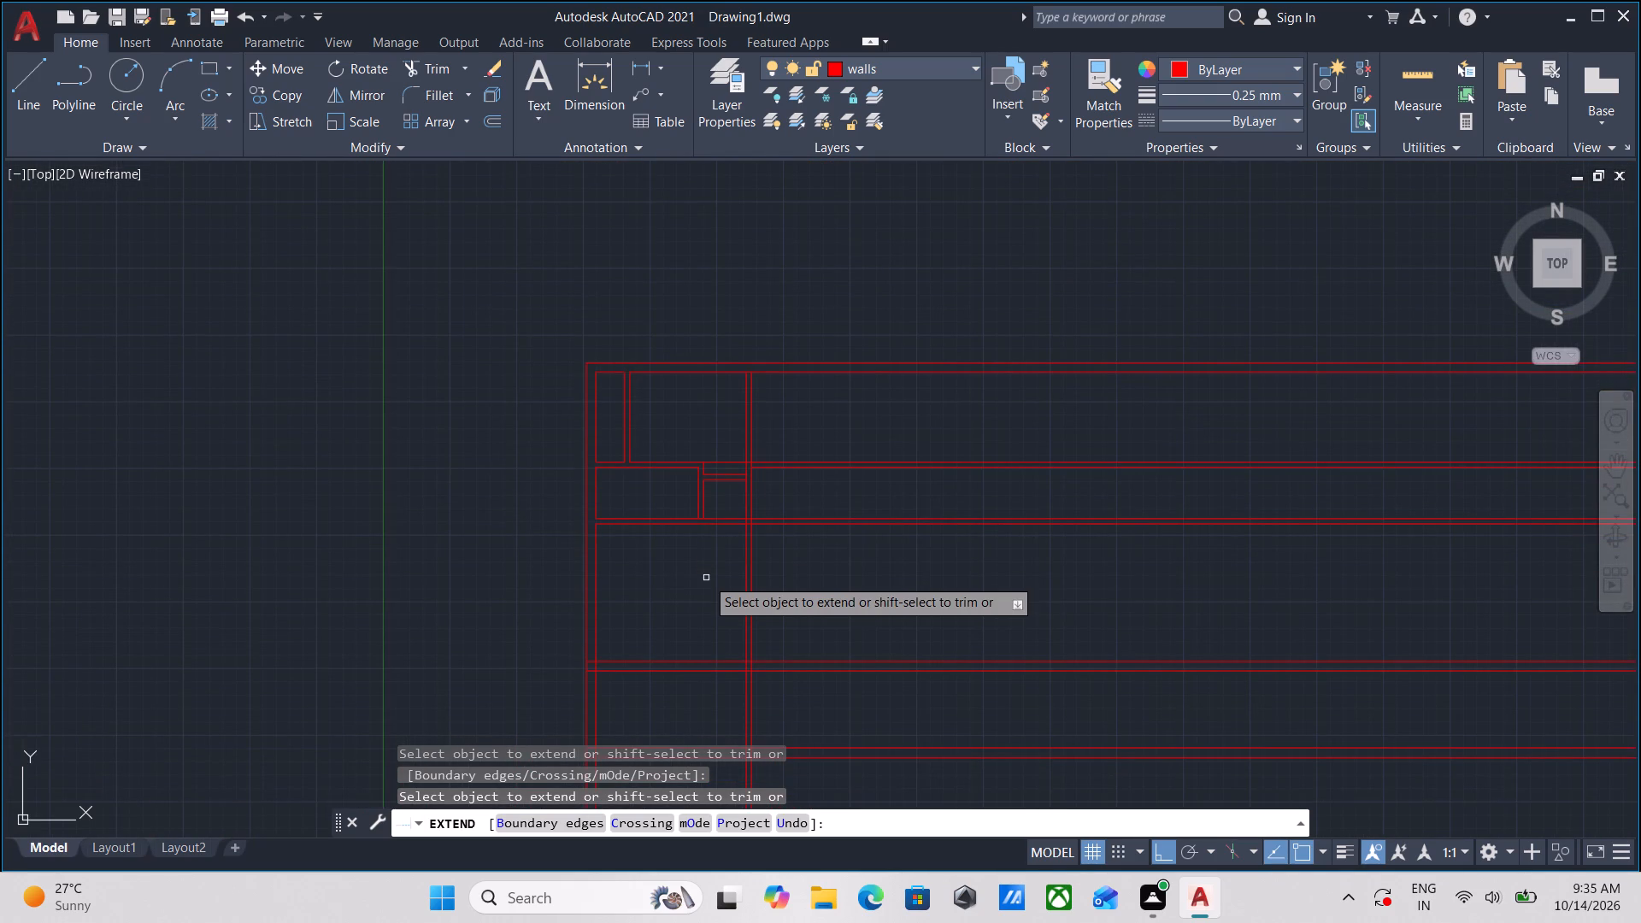
{"action": "middle_click_drag", "start_coordinate": [706, 578], "coordinate": [692, 628]}
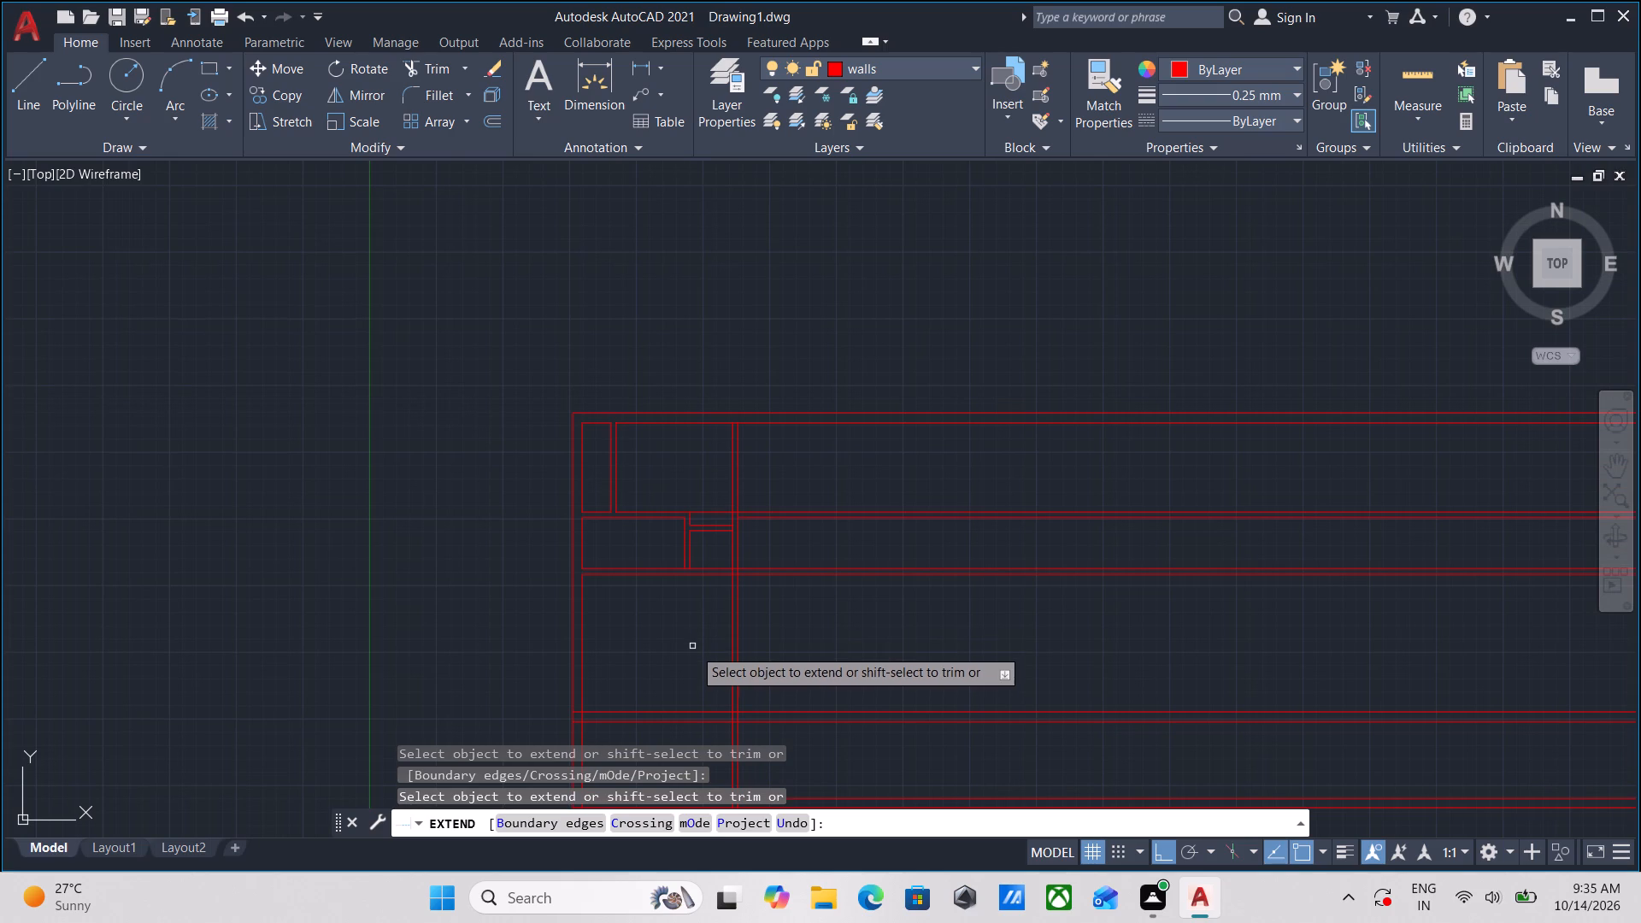
{"action": "middle_click_drag", "start_coordinate": [693, 652], "coordinate": [694, 578]}
{"action": "middle_click_drag", "start_coordinate": [690, 633], "coordinate": [690, 592]}
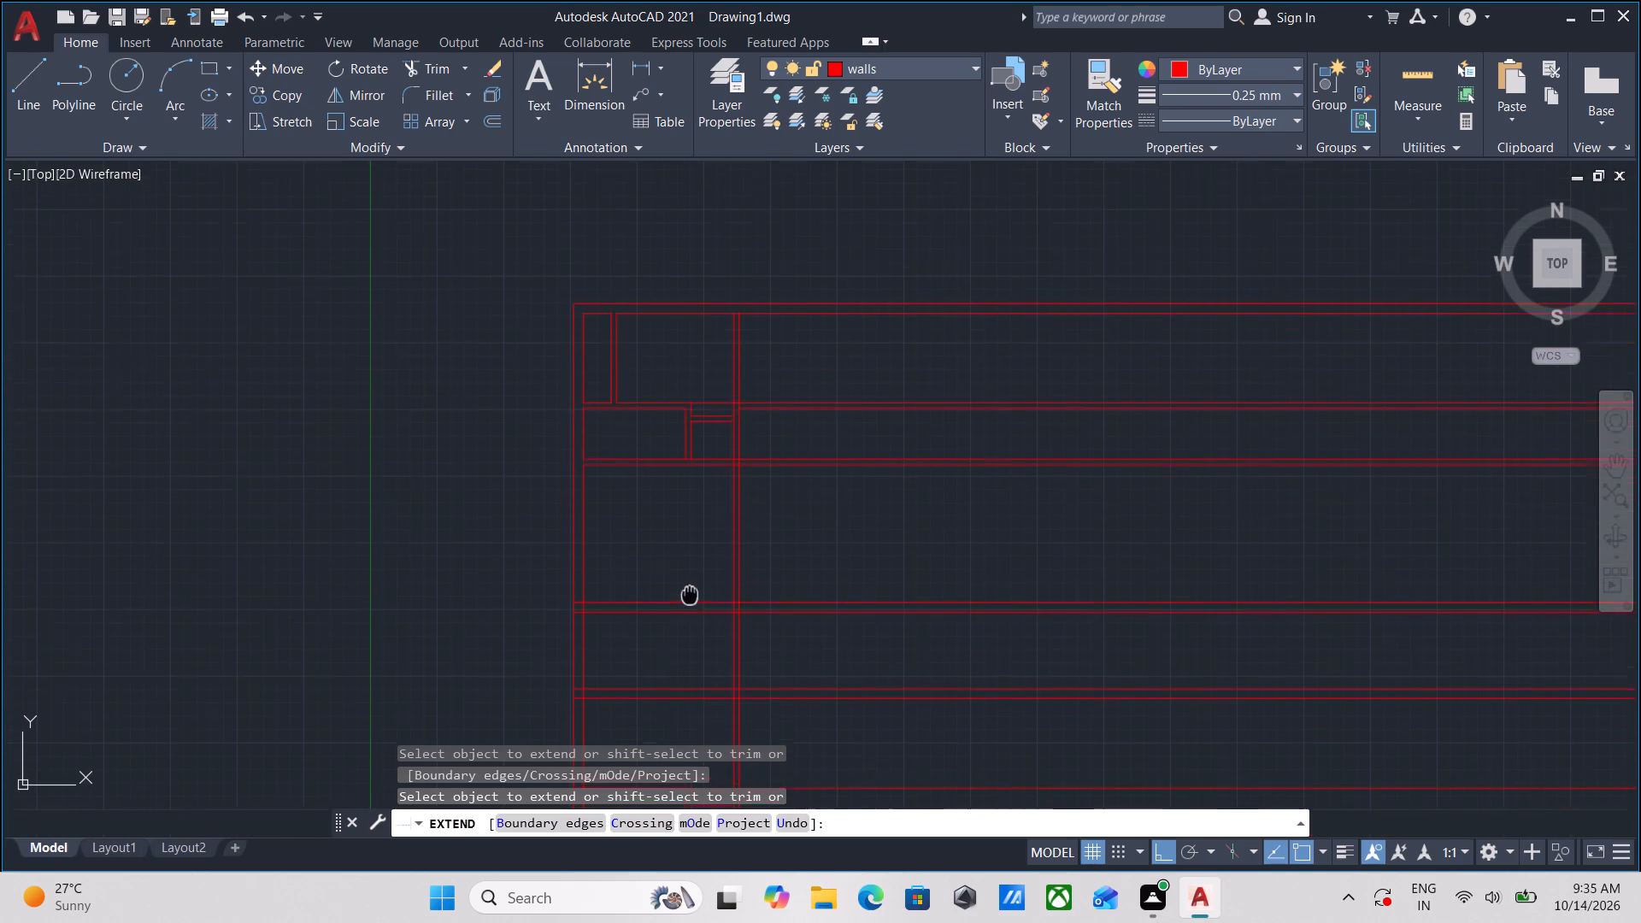
{"action": "middle_click_drag", "start_coordinate": [690, 592], "coordinate": [690, 566]}
{"action": "middle_click_drag", "start_coordinate": [674, 635], "coordinate": [693, 547]}
{"action": "middle_click_drag", "start_coordinate": [676, 634], "coordinate": [679, 561]}
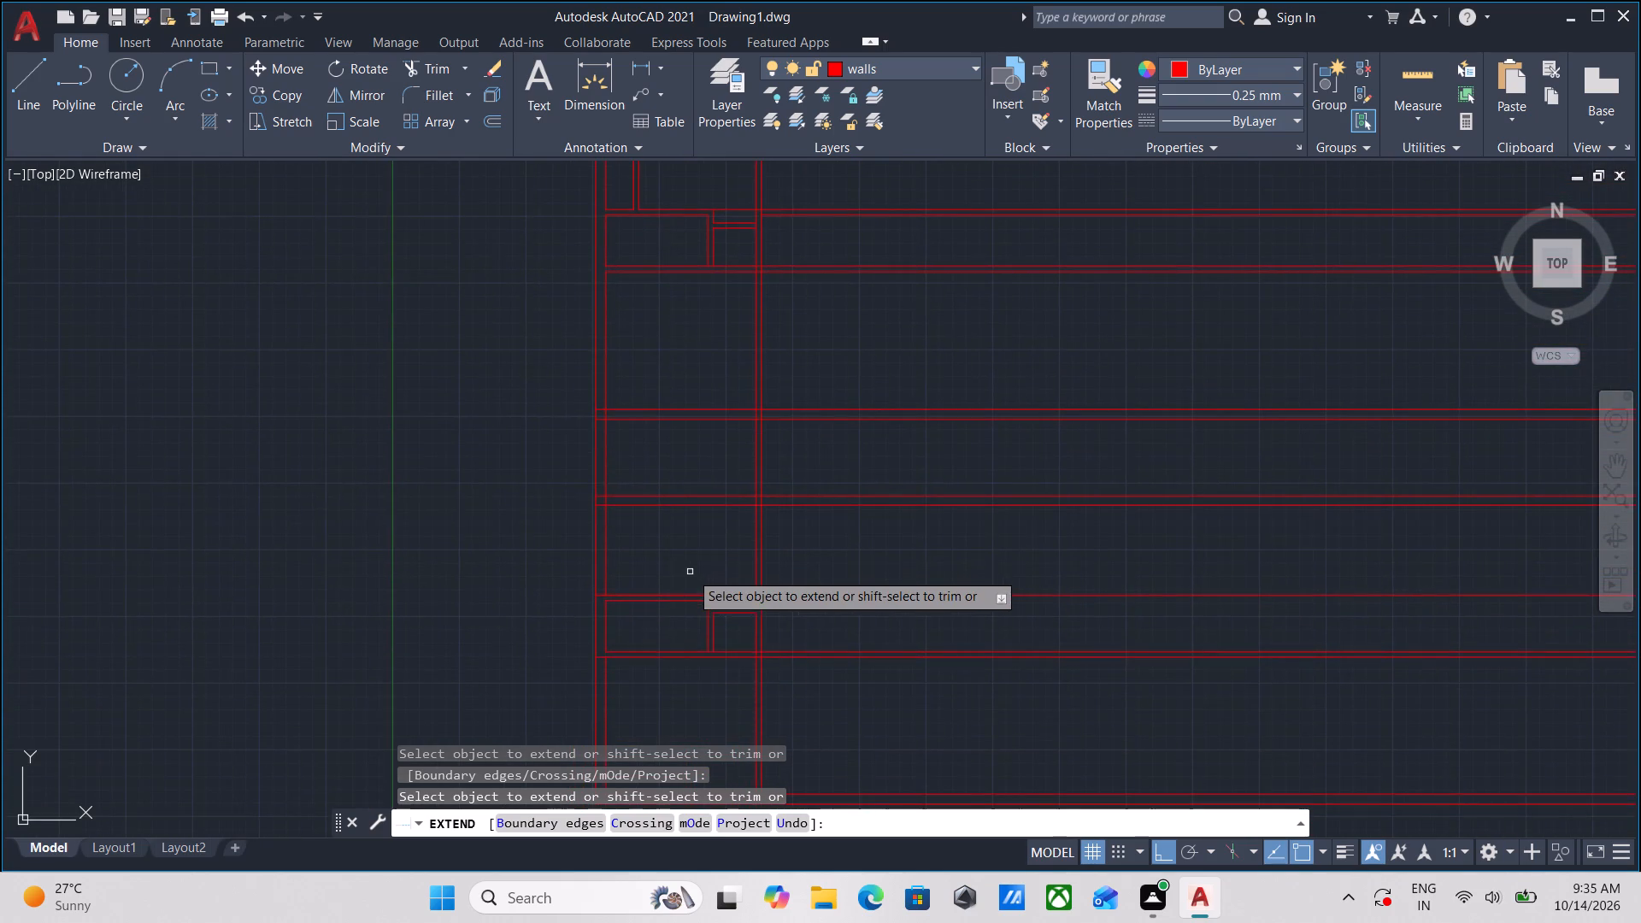
{"action": "scroll", "coordinate": [690, 572], "scroll_direction": "up", "scroll_amount": 2}
{"action": "middle_click_drag", "start_coordinate": [669, 572], "coordinate": [650, 474]}
{"action": "middle_click_drag", "start_coordinate": [648, 461], "coordinate": [643, 474]}
{"action": "scroll", "coordinate": [648, 461], "scroll_direction": "down", "scroll_amount": 1}
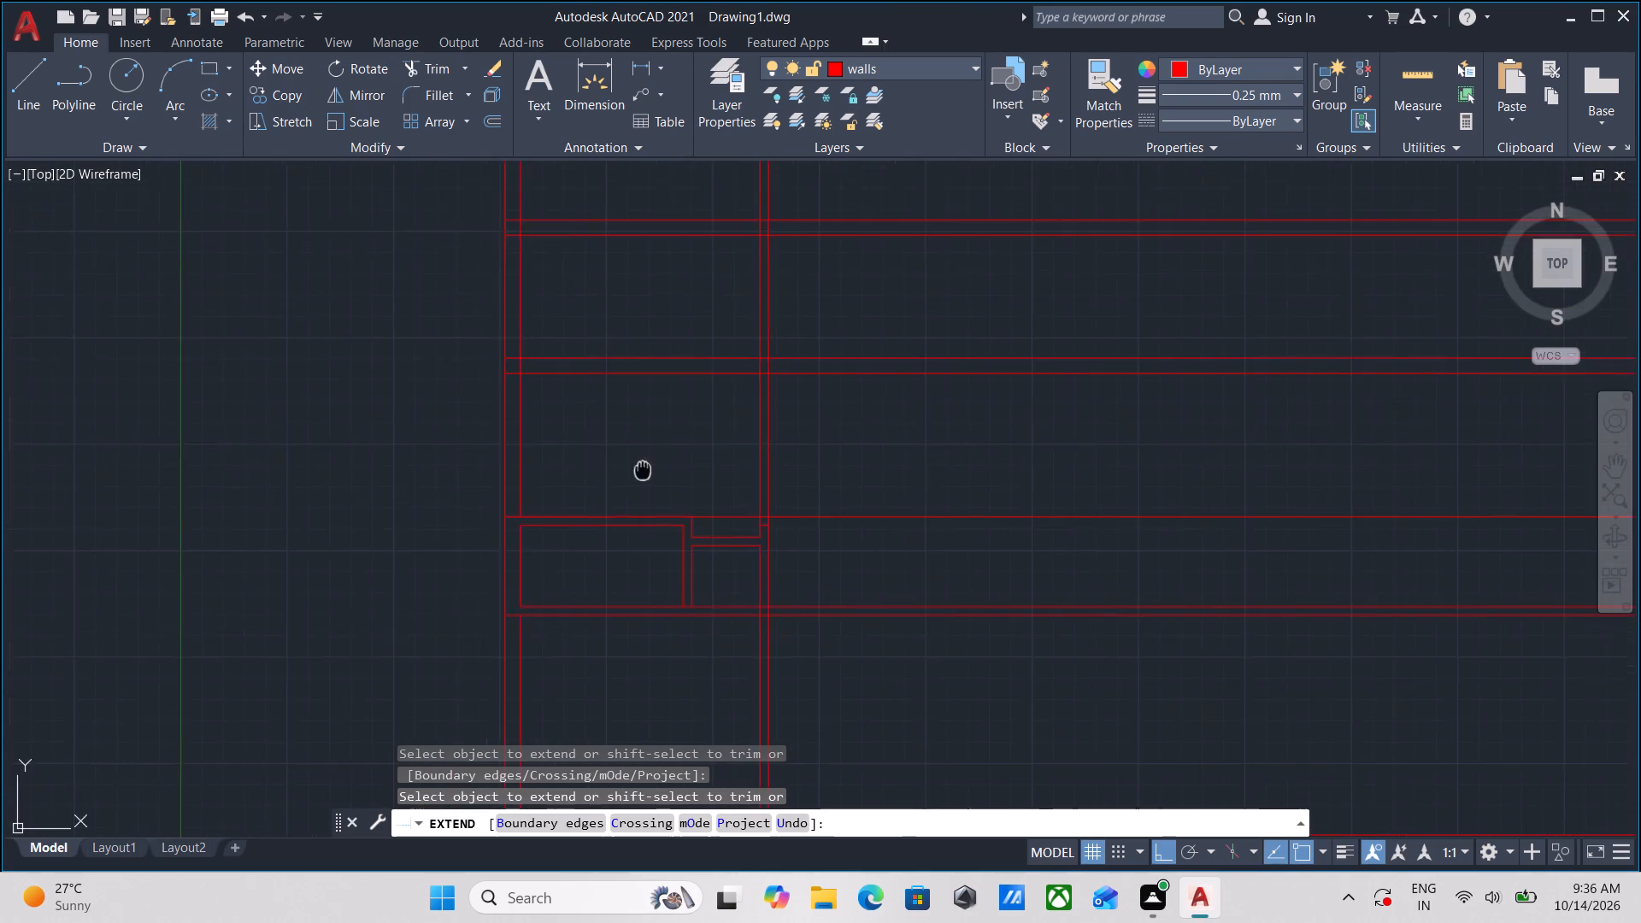
{"action": "middle_click_drag", "start_coordinate": [643, 474], "coordinate": [633, 523]}
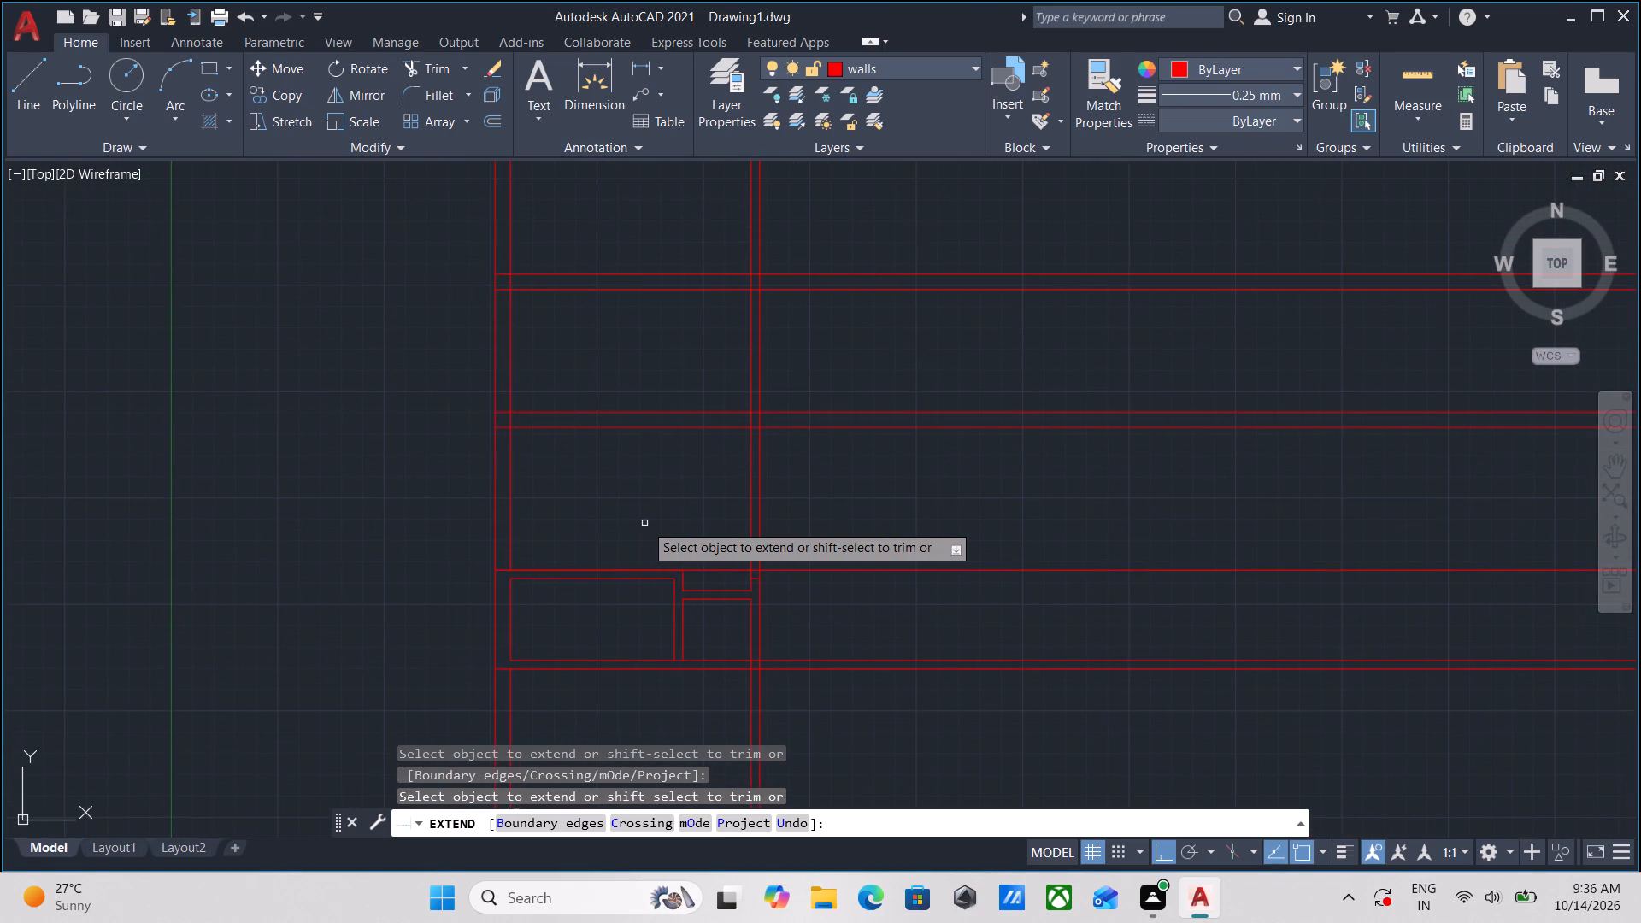
{"action": "middle_click_drag", "start_coordinate": [645, 523], "coordinate": [655, 439]}
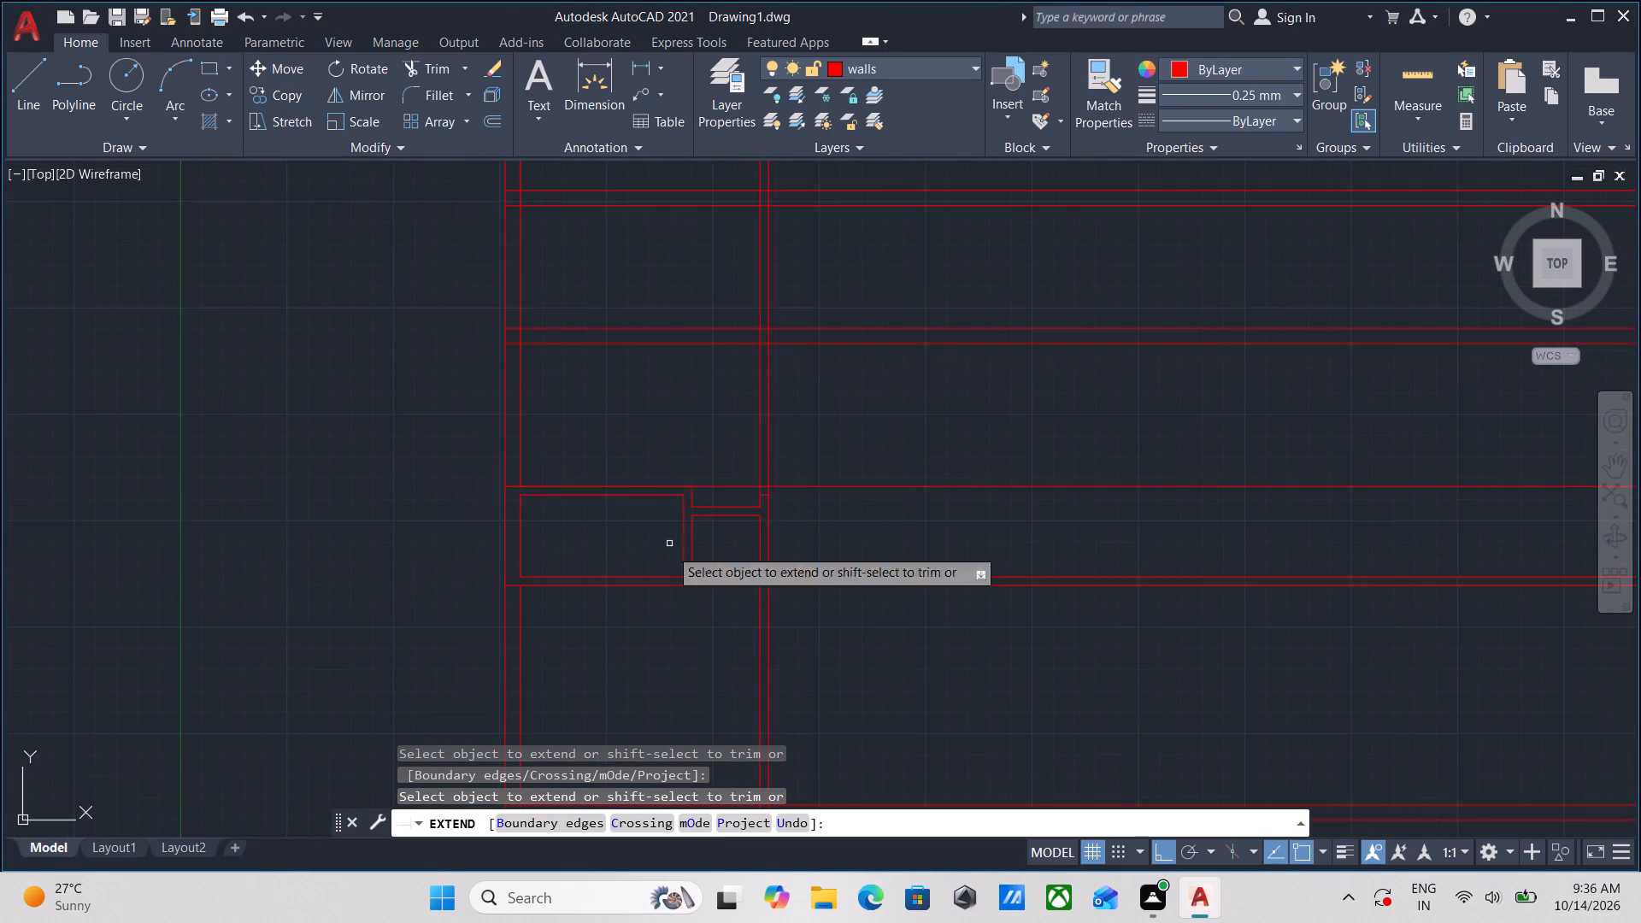
{"action": "middle_click_drag", "start_coordinate": [673, 618], "coordinate": [702, 438]}
{"action": "middle_click_drag", "start_coordinate": [696, 497], "coordinate": [538, 531]}
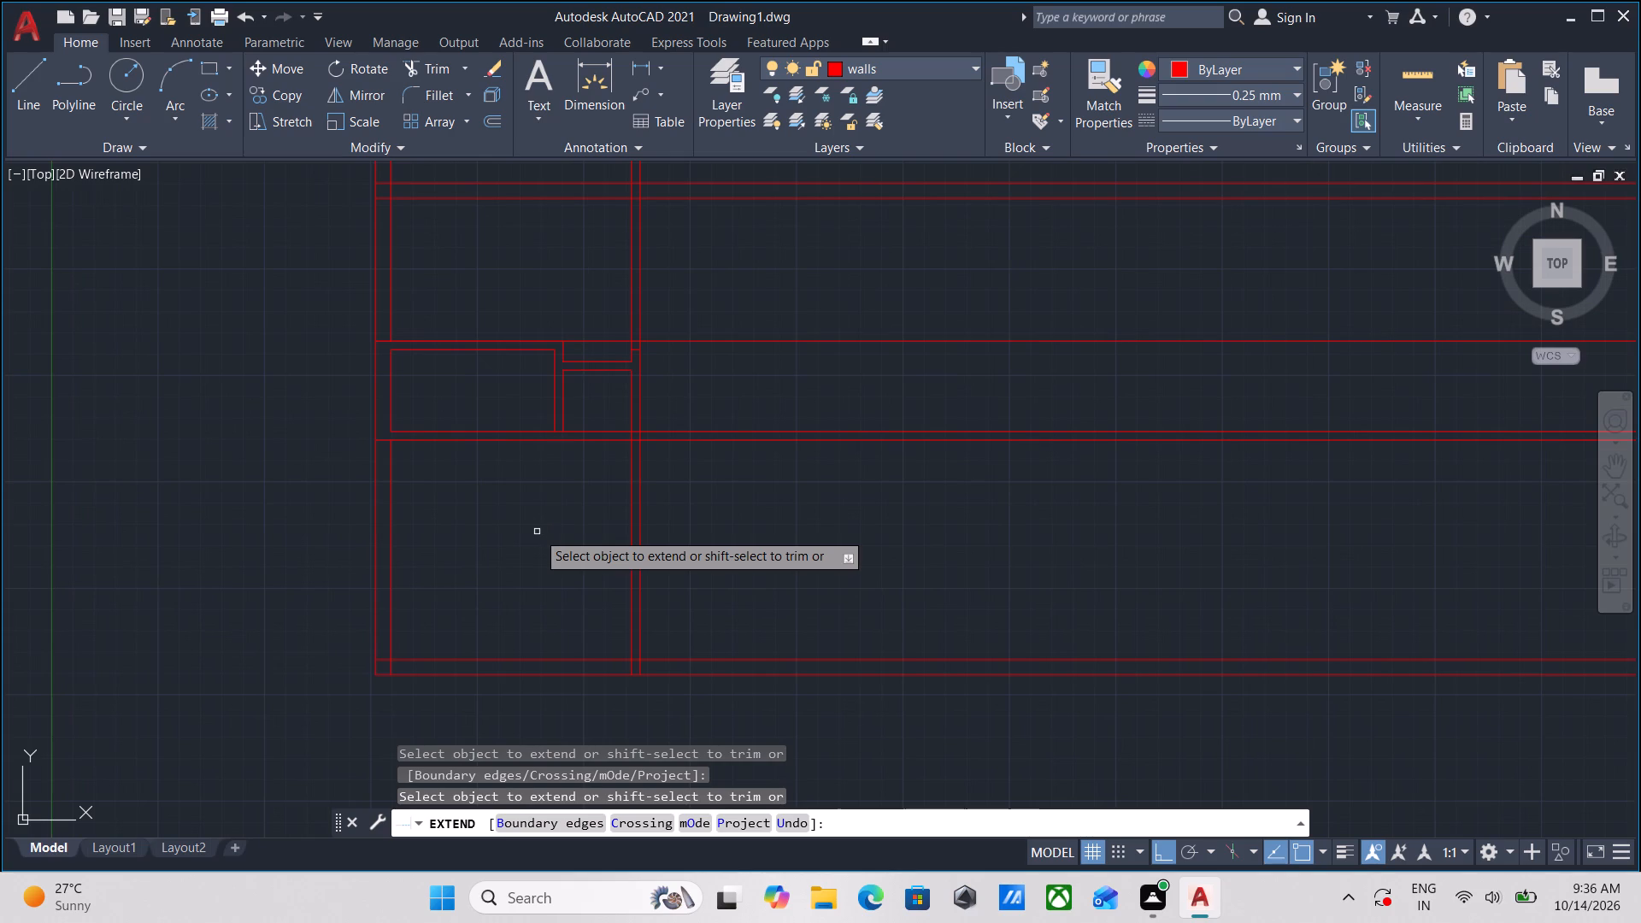
{"action": "scroll", "coordinate": [702, 696], "scroll_direction": "up", "scroll_amount": 2}
{"action": "scroll", "coordinate": [595, 674], "scroll_direction": "up", "scroll_amount": 1}
{"action": "key", "text": "Escape"}
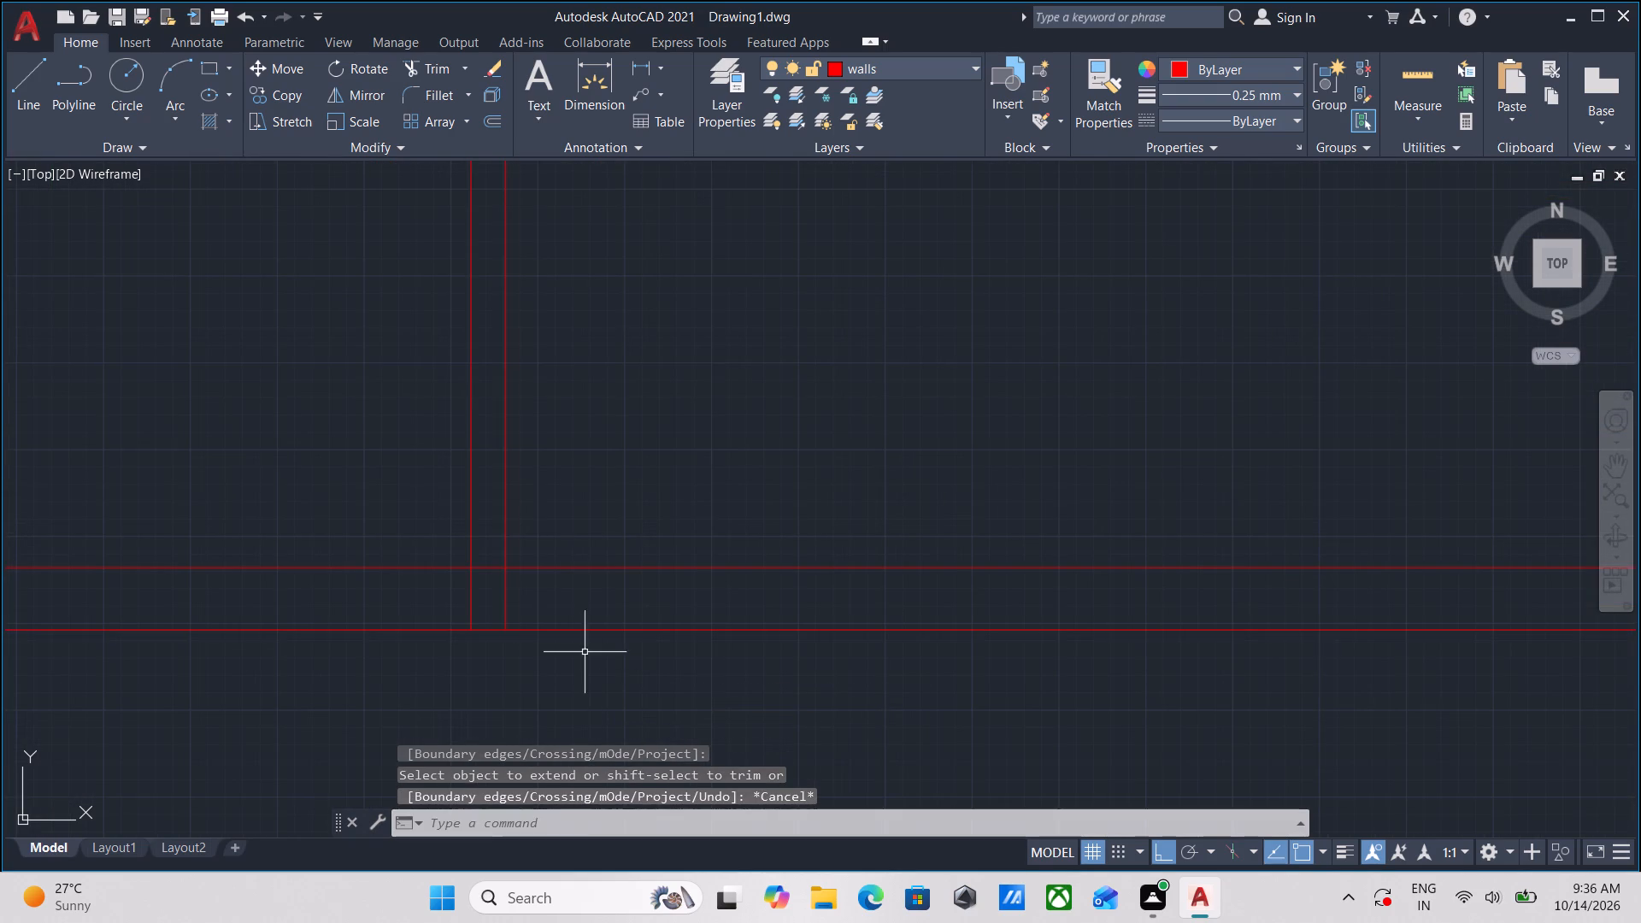
Offset the long vertical wall's right-hand line 11' to the right.
{"action": "middle_click_drag", "start_coordinate": [582, 531], "coordinate": [639, 629]}
{"action": "left_click_drag", "start_coordinate": [611, 598], "coordinate": [606, 589]}
{"action": "left_click", "coordinate": [536, 526]}
{"action": "scroll", "coordinate": [596, 524], "scroll_direction": "down", "scroll_amount": 3}
{"action": "middle_click_drag", "start_coordinate": [599, 525], "coordinate": [629, 697]}
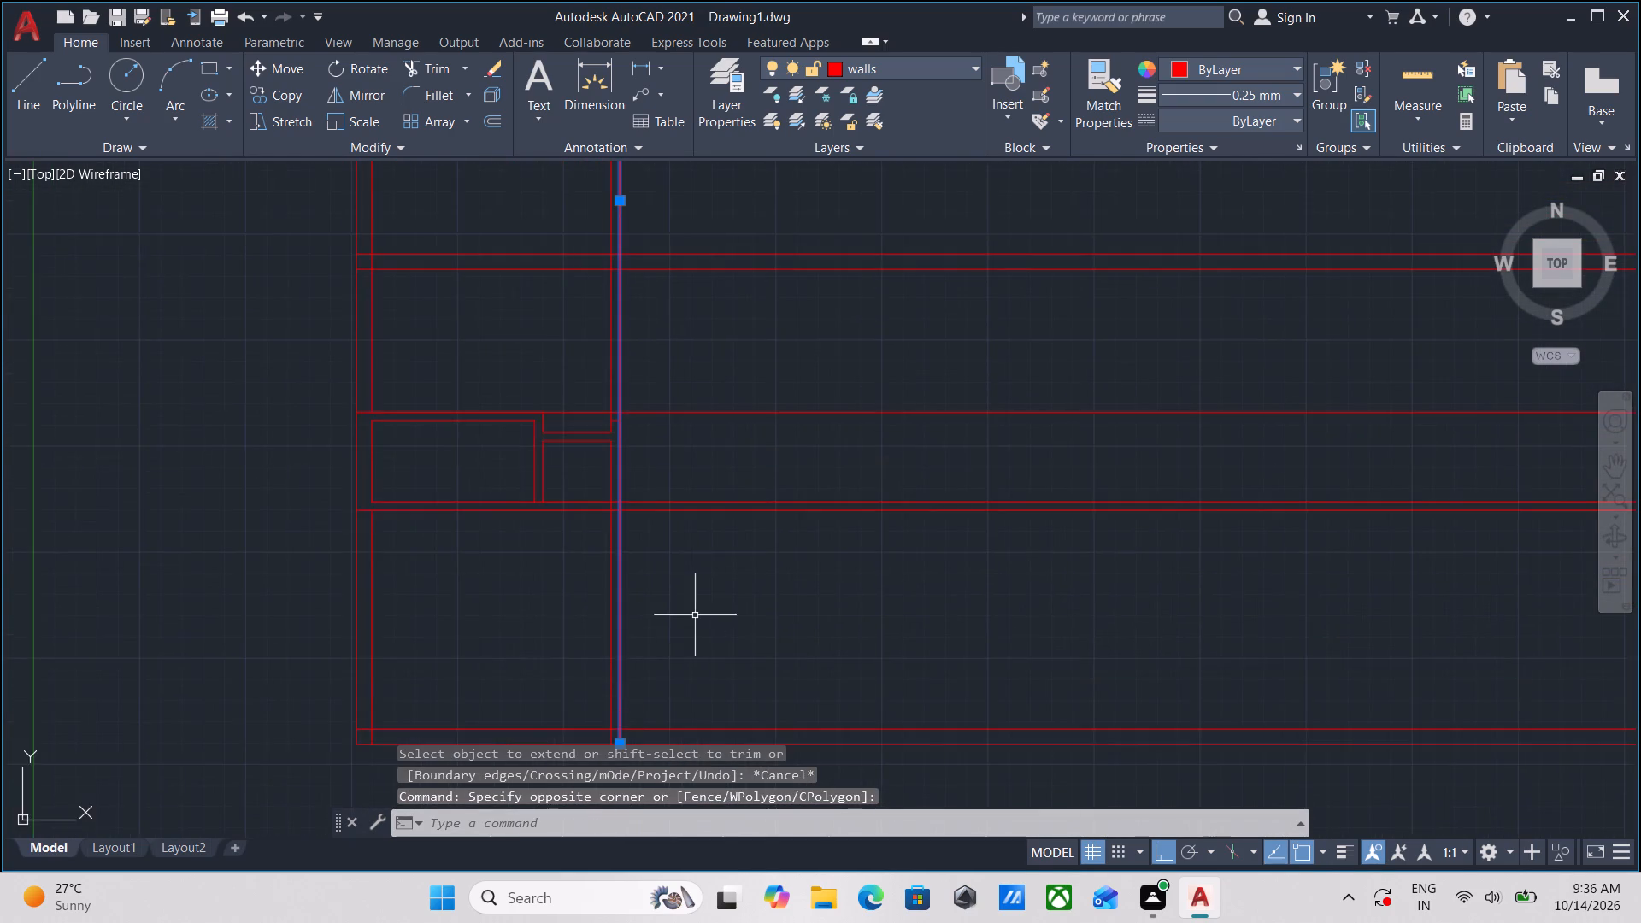
{"action": "scroll", "coordinate": [697, 612], "scroll_direction": "down", "scroll_amount": 2}
{"action": "middle_click_drag", "start_coordinate": [697, 612], "coordinate": [681, 604]}
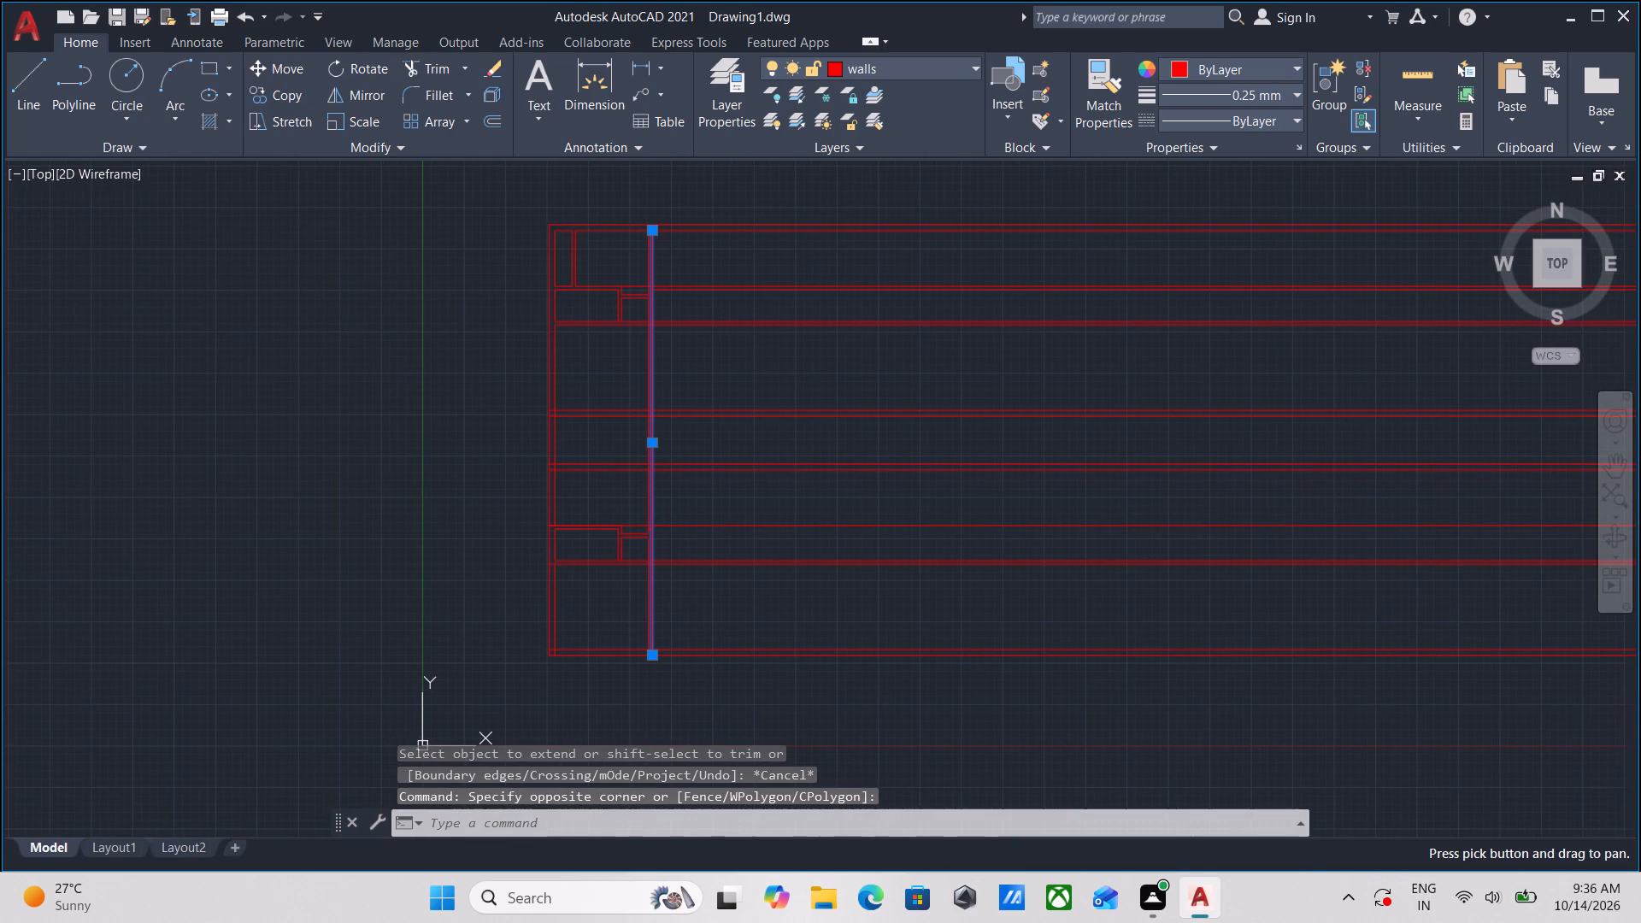
{"action": "key", "text": "o"}
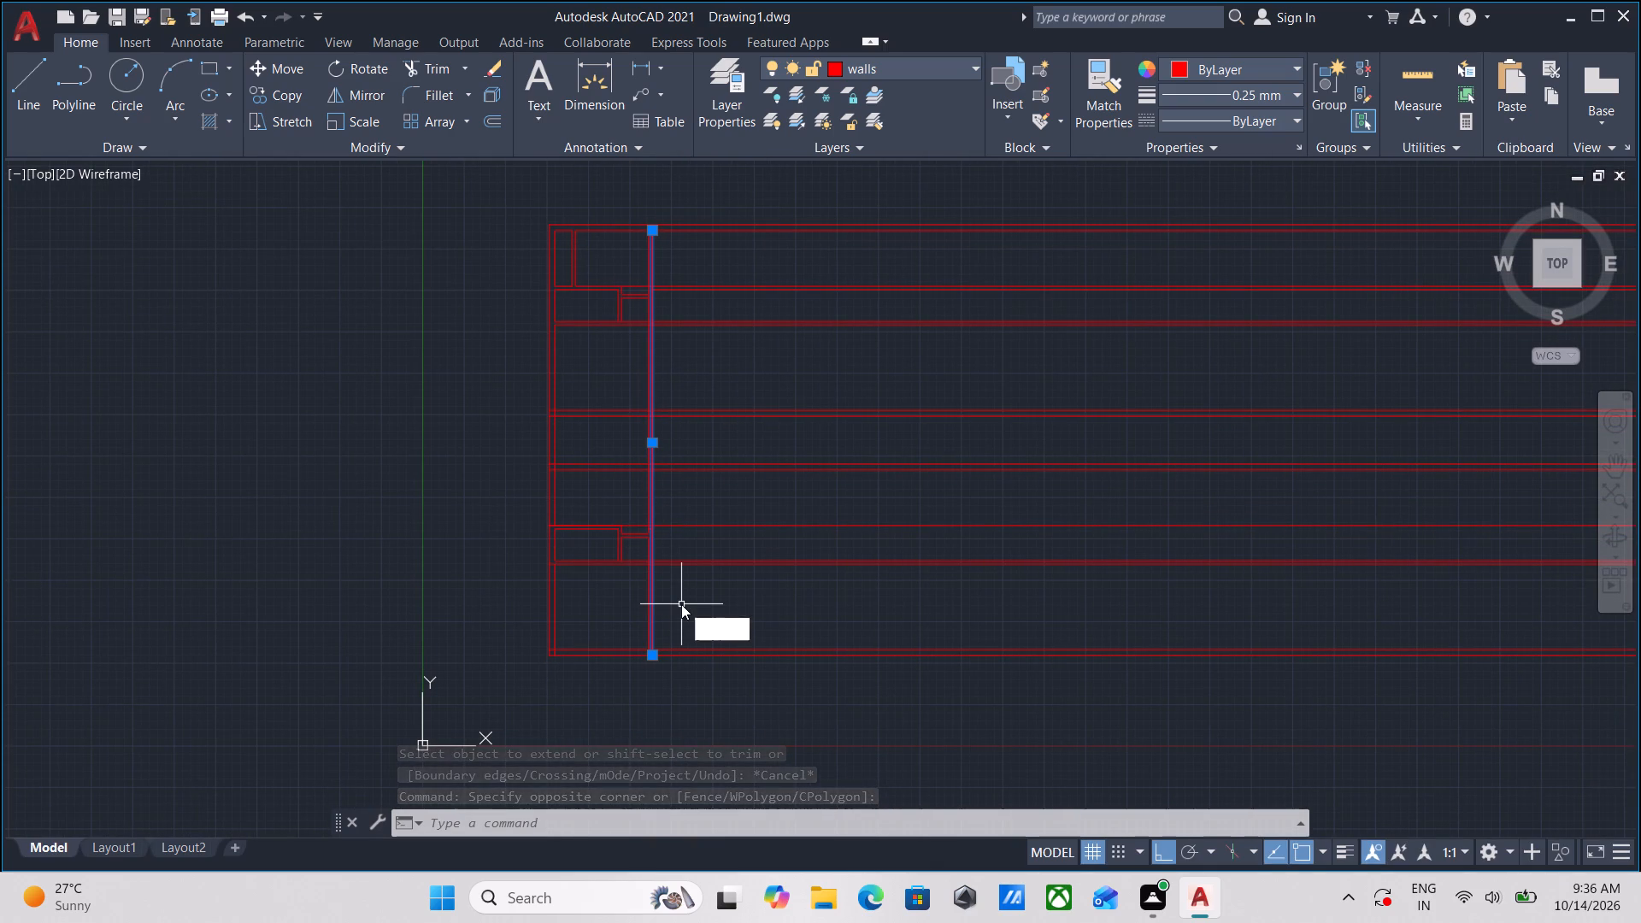
{"action": "key", "text": "Return"}
{"action": "scroll", "coordinate": [412, 761], "scroll_direction": "up", "scroll_amount": 4}
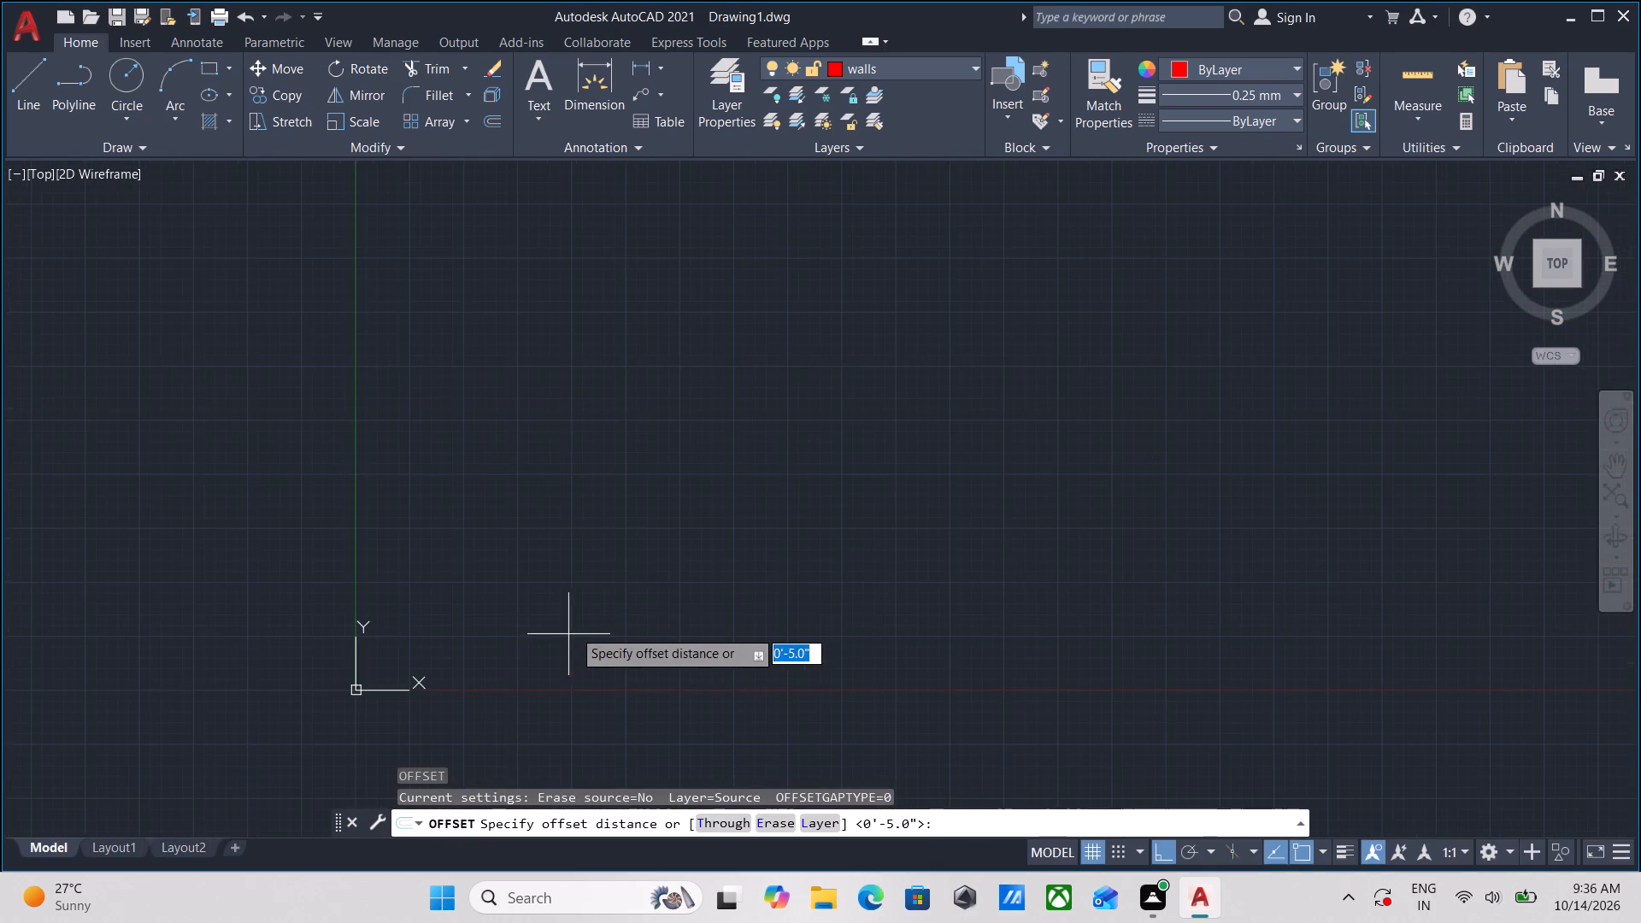
{"action": "middle_click_drag", "start_coordinate": [619, 586], "coordinate": [308, 657]}
{"action": "scroll", "coordinate": [626, 549], "scroll_direction": "down", "scroll_amount": 3}
{"action": "middle_click_drag", "start_coordinate": [626, 549], "coordinate": [449, 633]}
{"action": "scroll", "coordinate": [756, 535], "scroll_direction": "up", "scroll_amount": 3}
{"action": "middle_click_drag", "start_coordinate": [605, 436], "coordinate": [609, 461]}
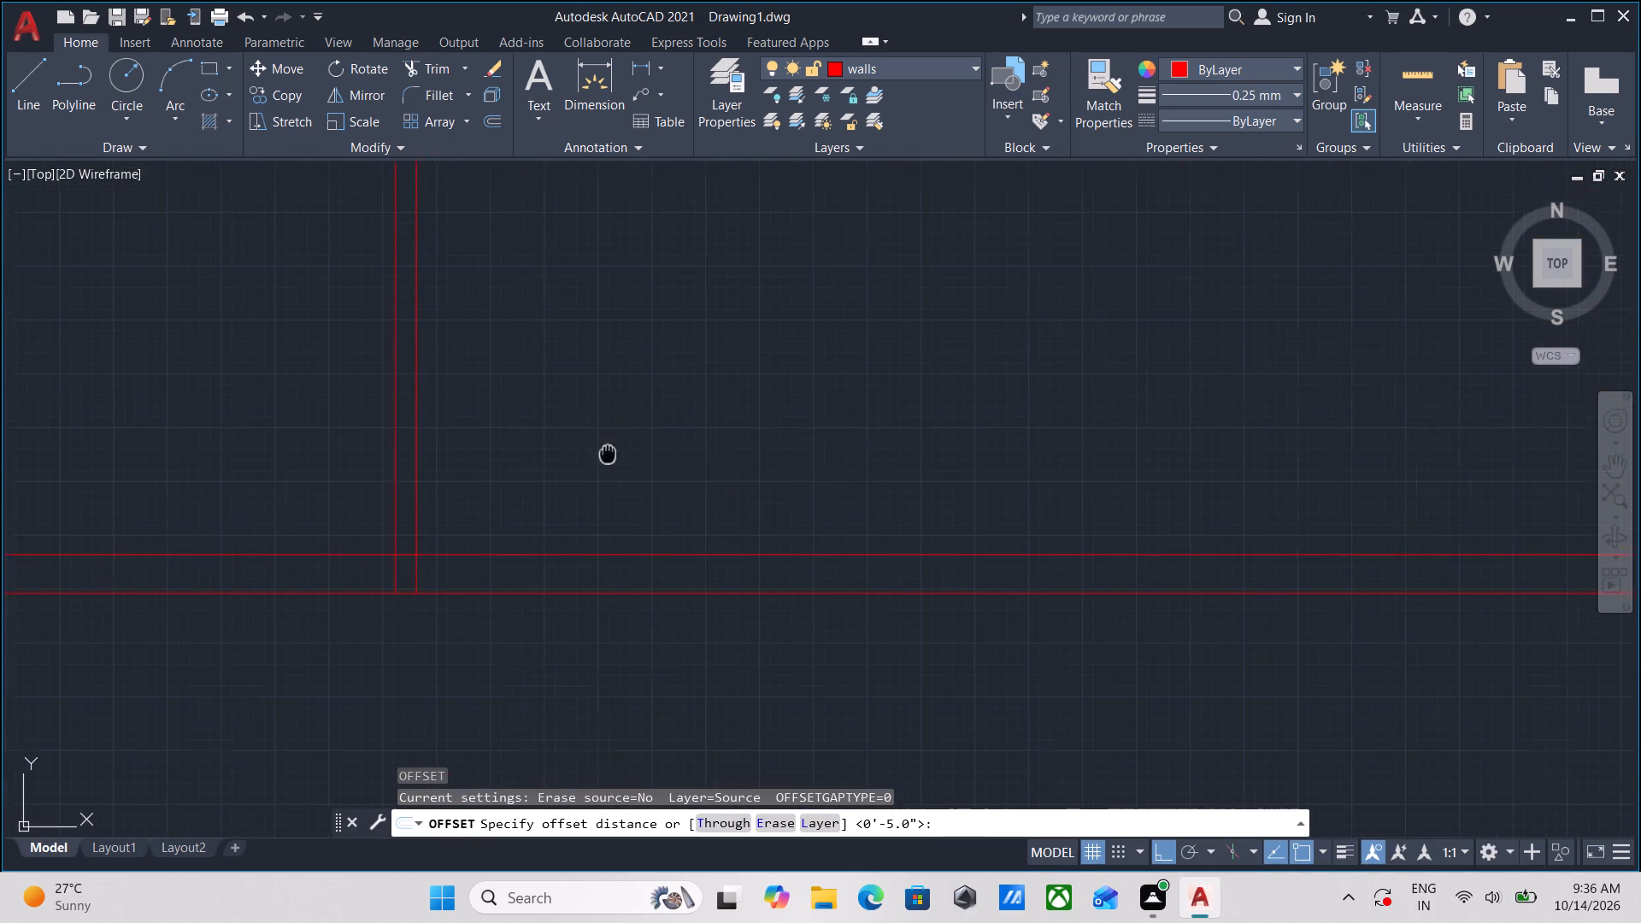
{"action": "middle_click_drag", "start_coordinate": [609, 461], "coordinate": [626, 507]}
{"action": "left_click", "coordinate": [437, 445]}
{"action": "left_click", "coordinate": [587, 442]}
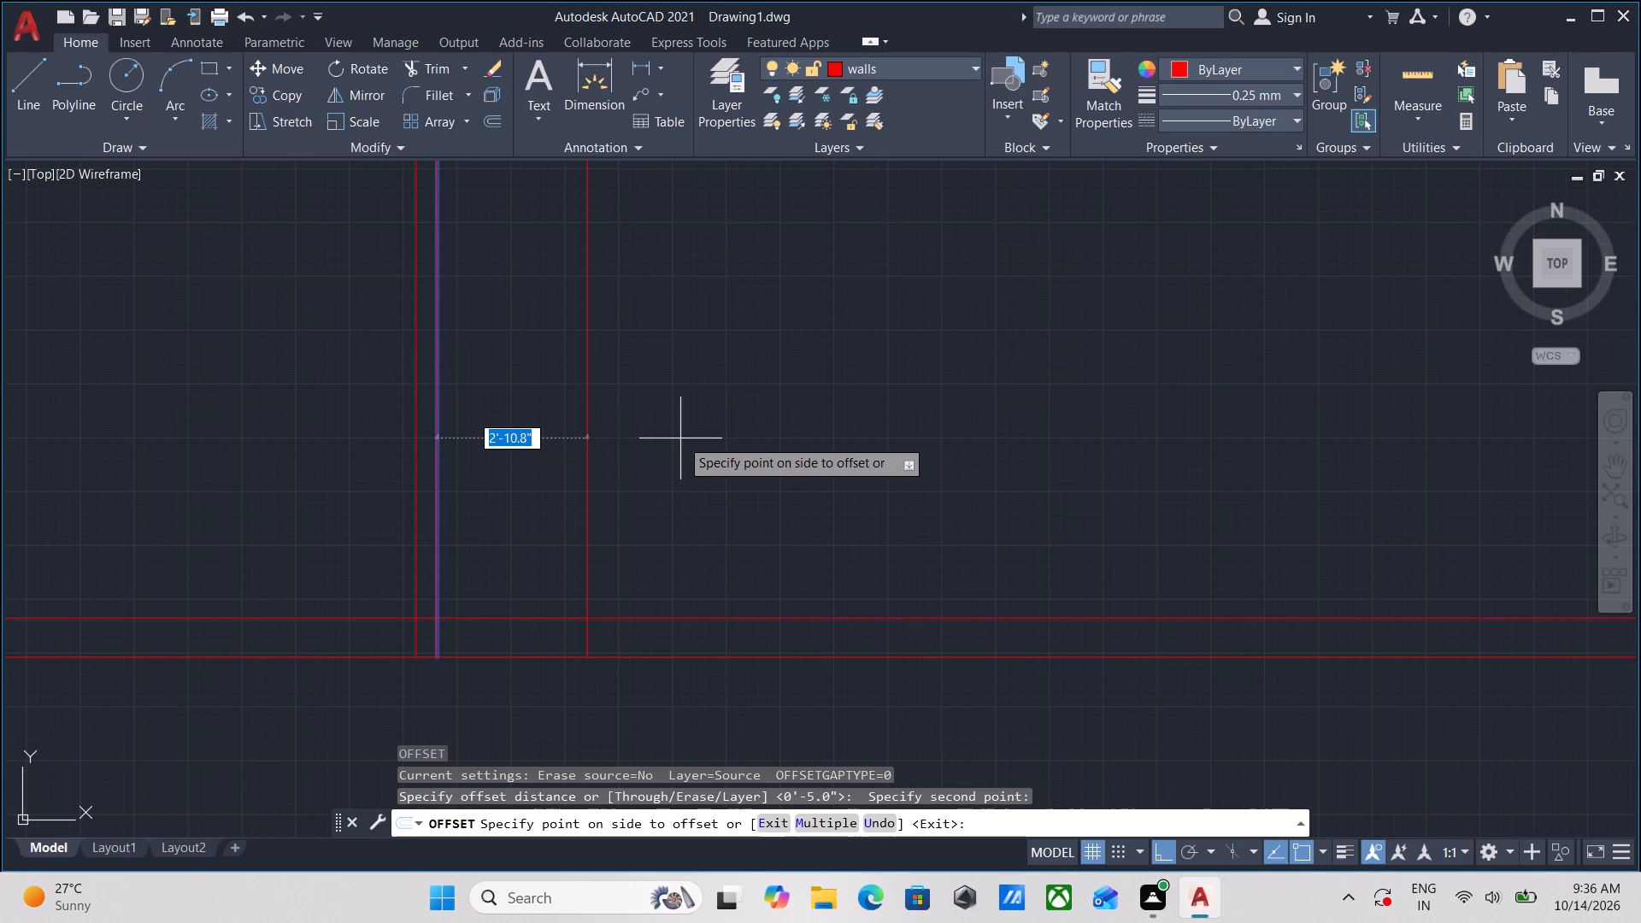
{"action": "type", "text": "11"}
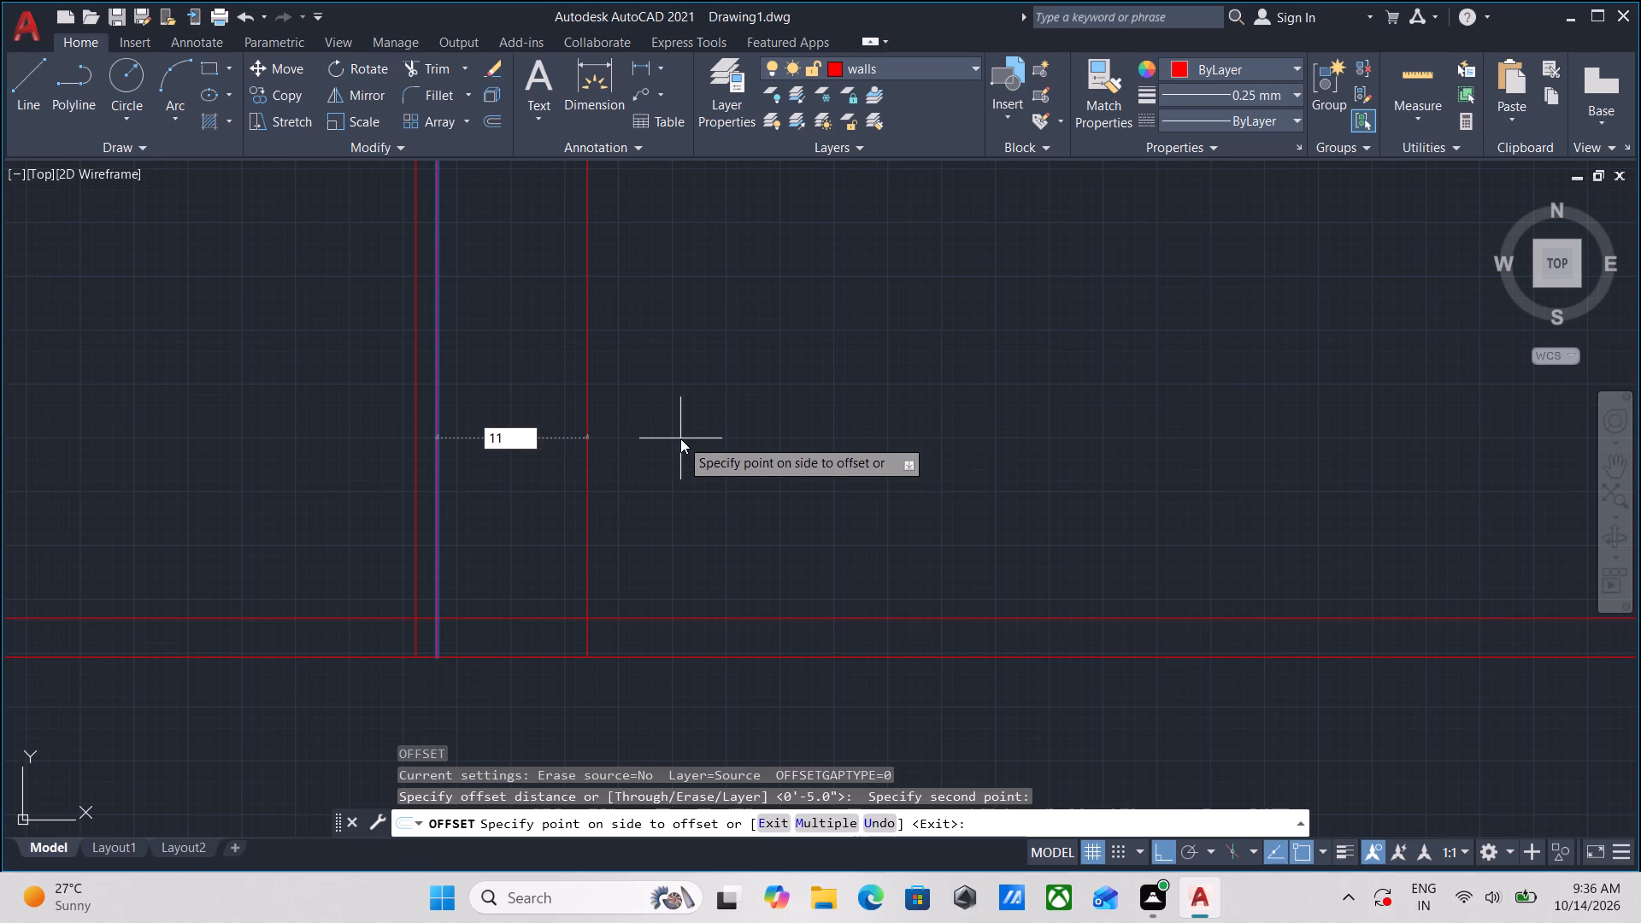
{"action": "key", "text": "apostrophe"}
{"action": "key", "text": "Return"}
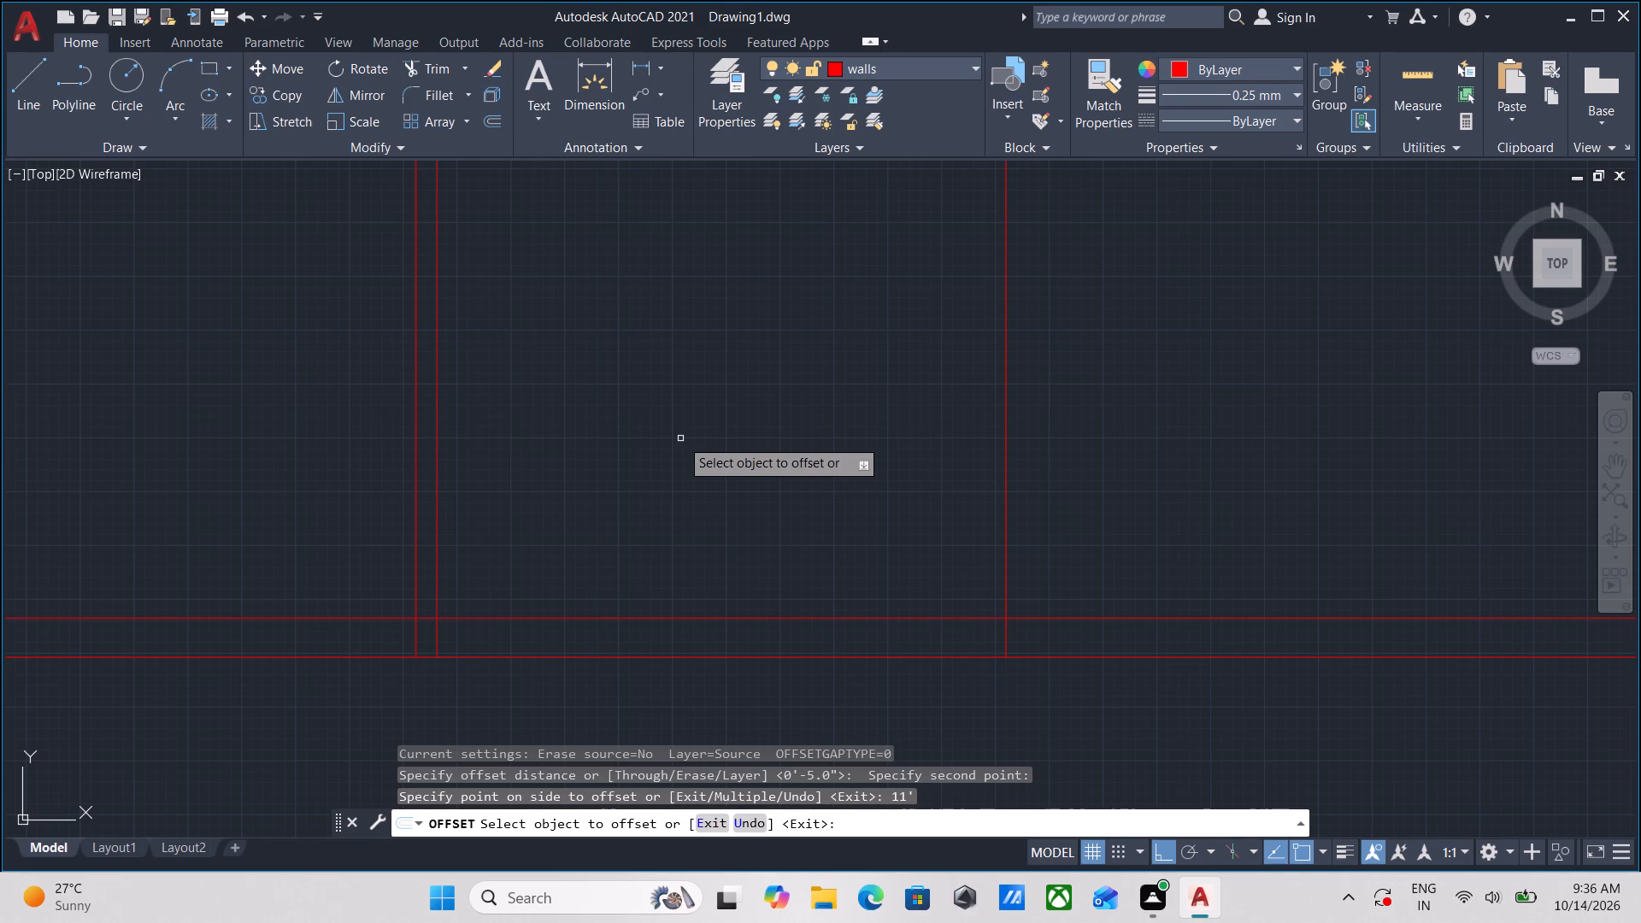
Offset the new vertical line 5" to the right to give the wall its thickness.
{"action": "scroll", "coordinate": [750, 442], "scroll_direction": "down", "scroll_amount": 2}
{"action": "middle_click_drag", "start_coordinate": [750, 442], "coordinate": [739, 446]}
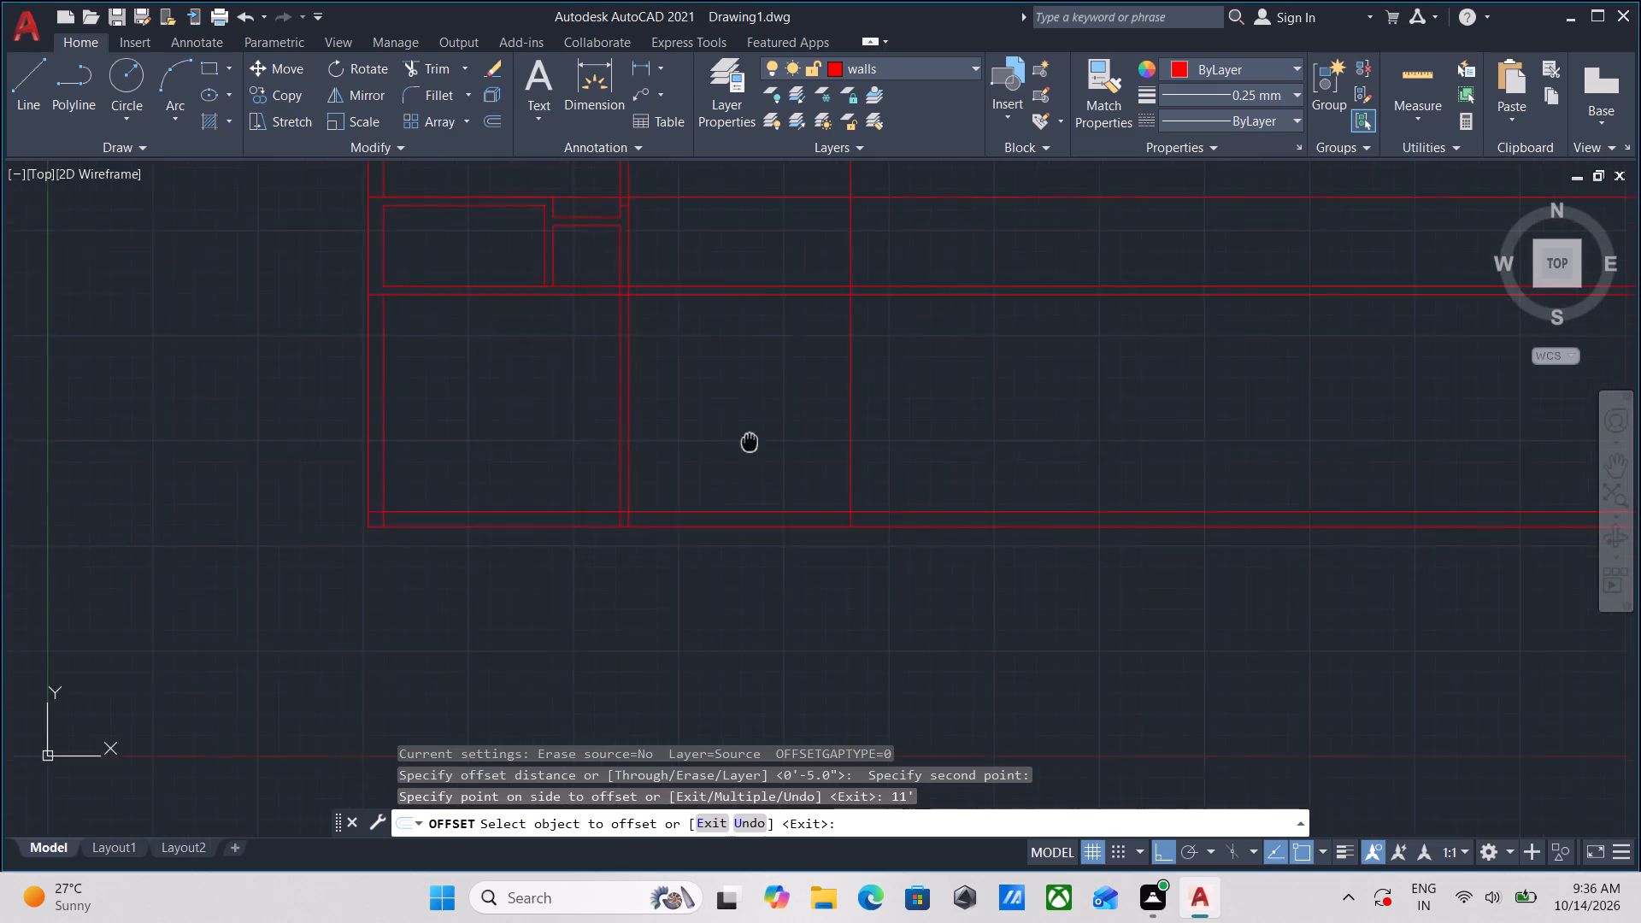
{"action": "middle_click_drag", "start_coordinate": [739, 446], "coordinate": [615, 507]}
{"action": "left_click", "coordinate": [715, 473]}
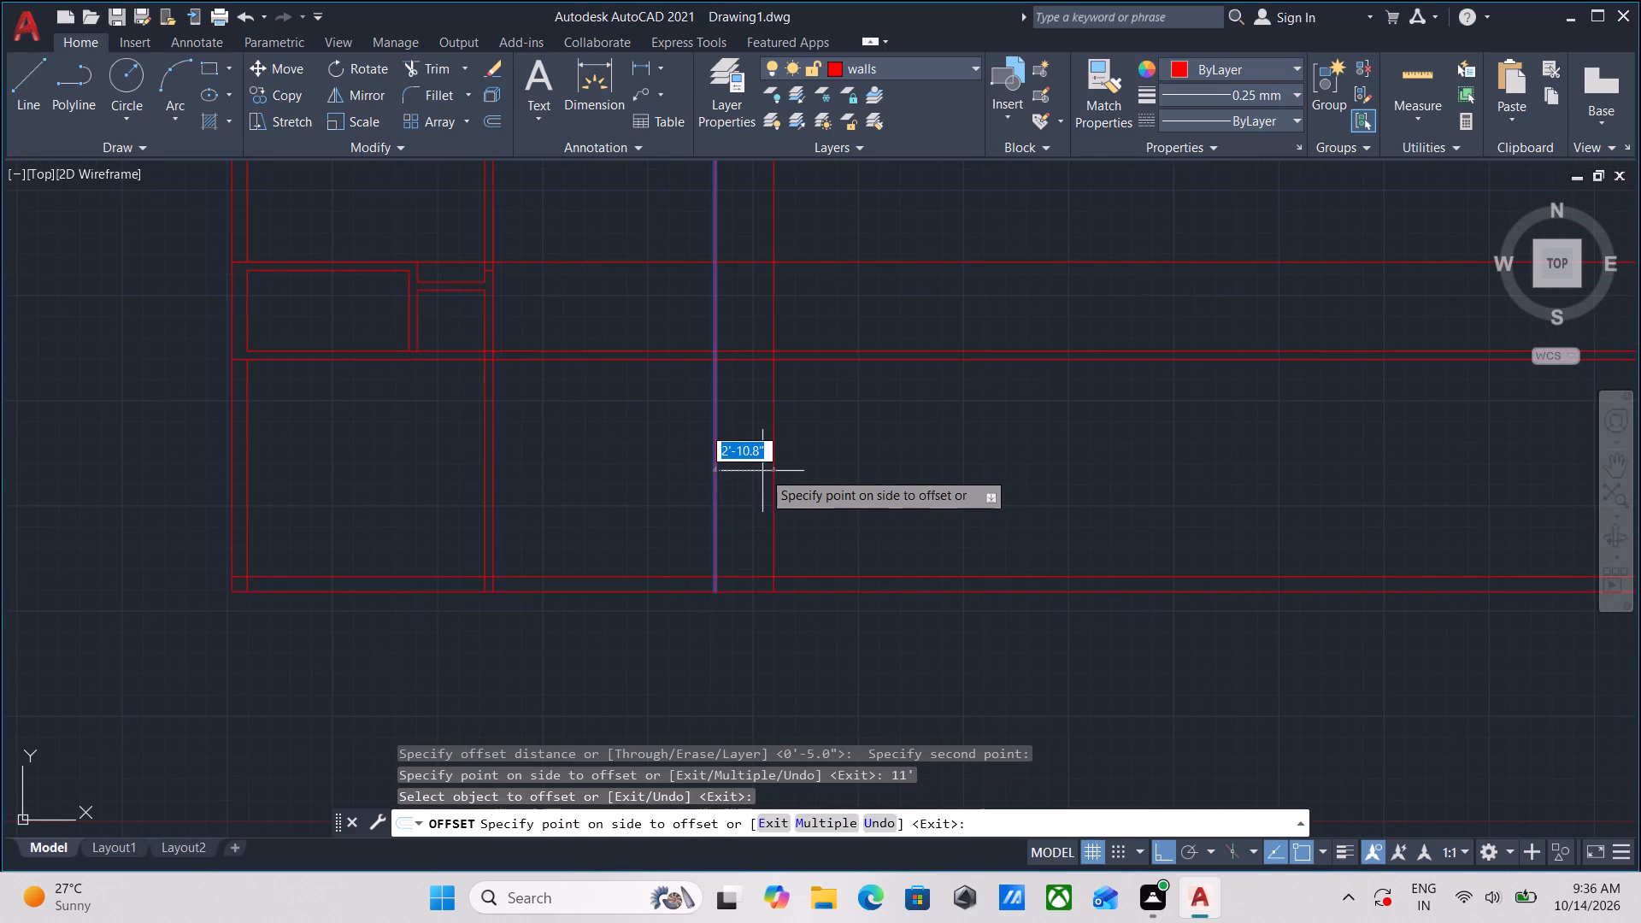
{"action": "key", "text": "5"}
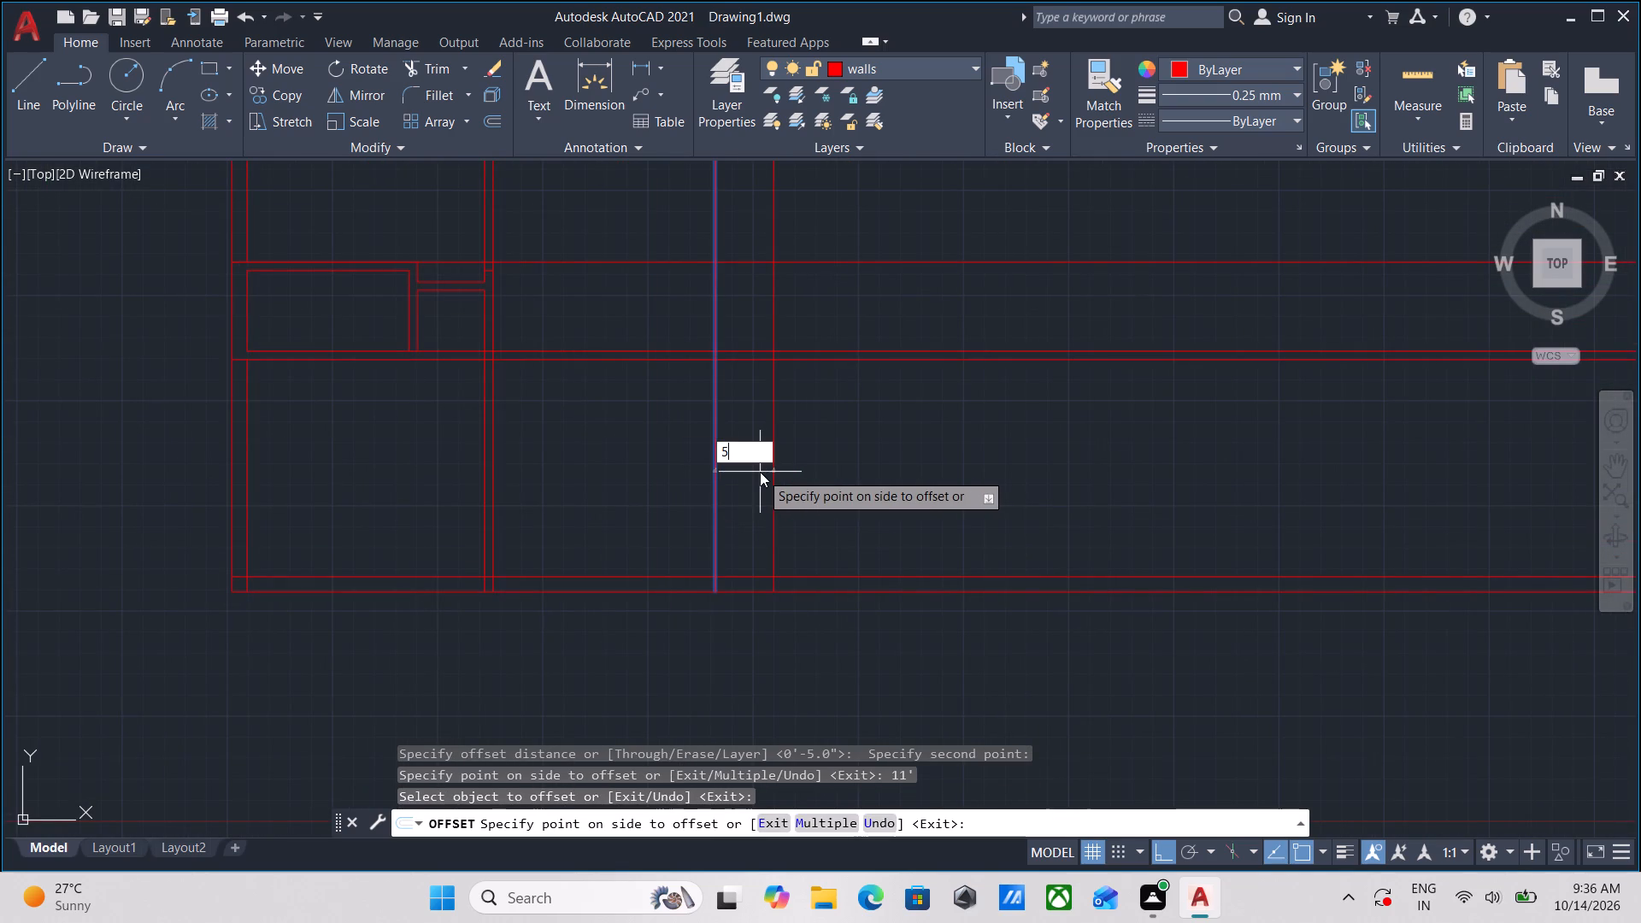
{"action": "key", "text": "Return"}
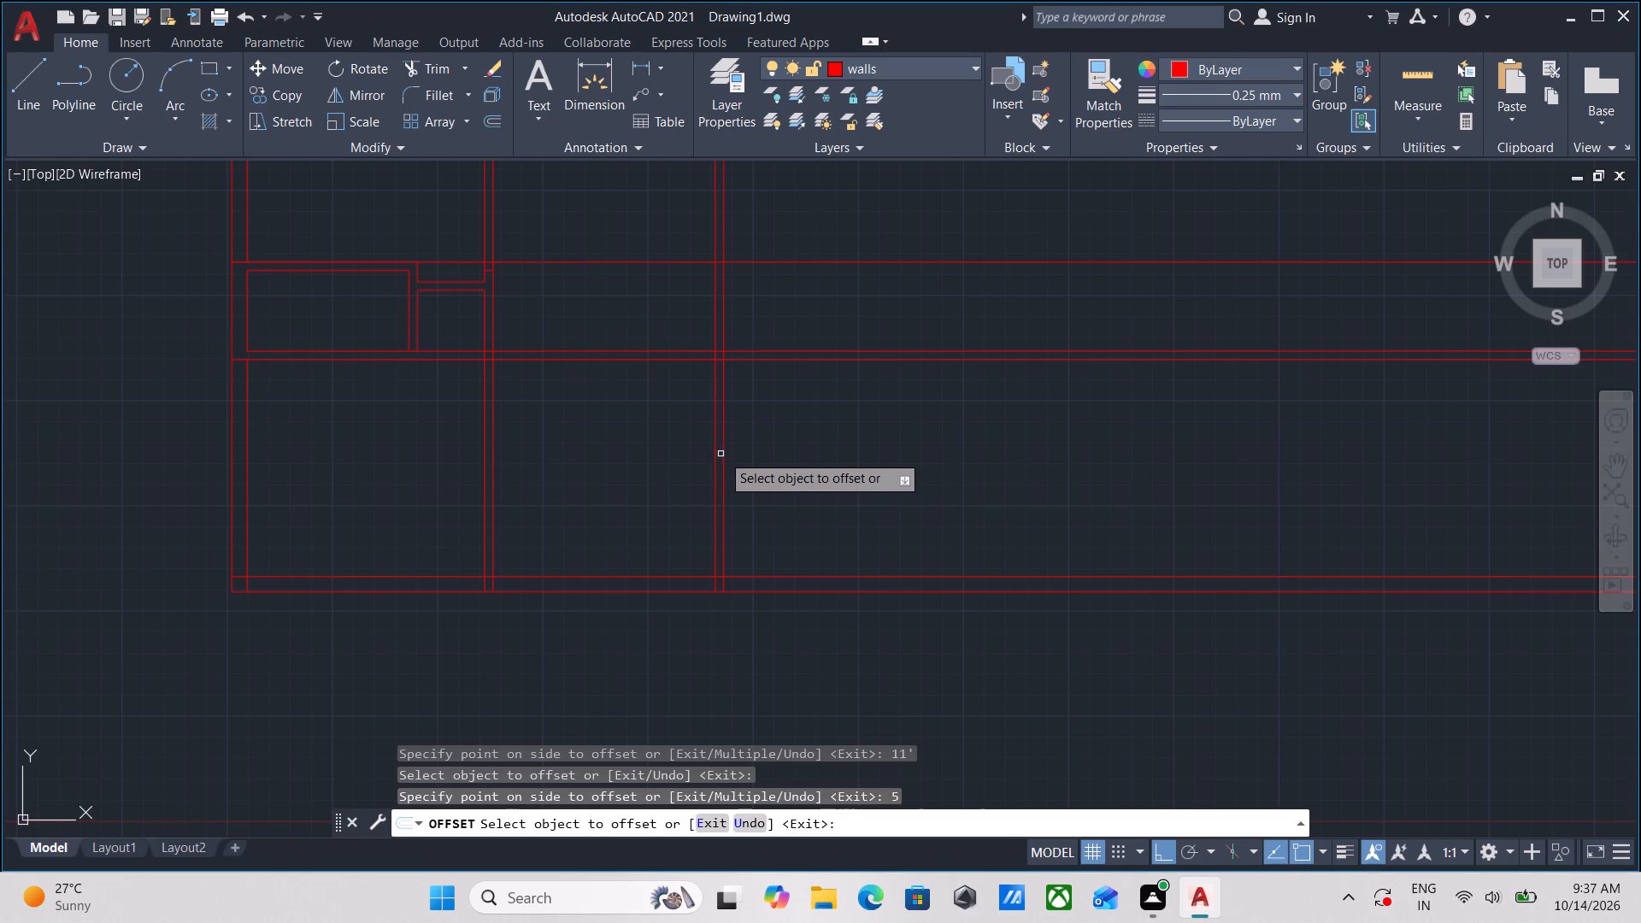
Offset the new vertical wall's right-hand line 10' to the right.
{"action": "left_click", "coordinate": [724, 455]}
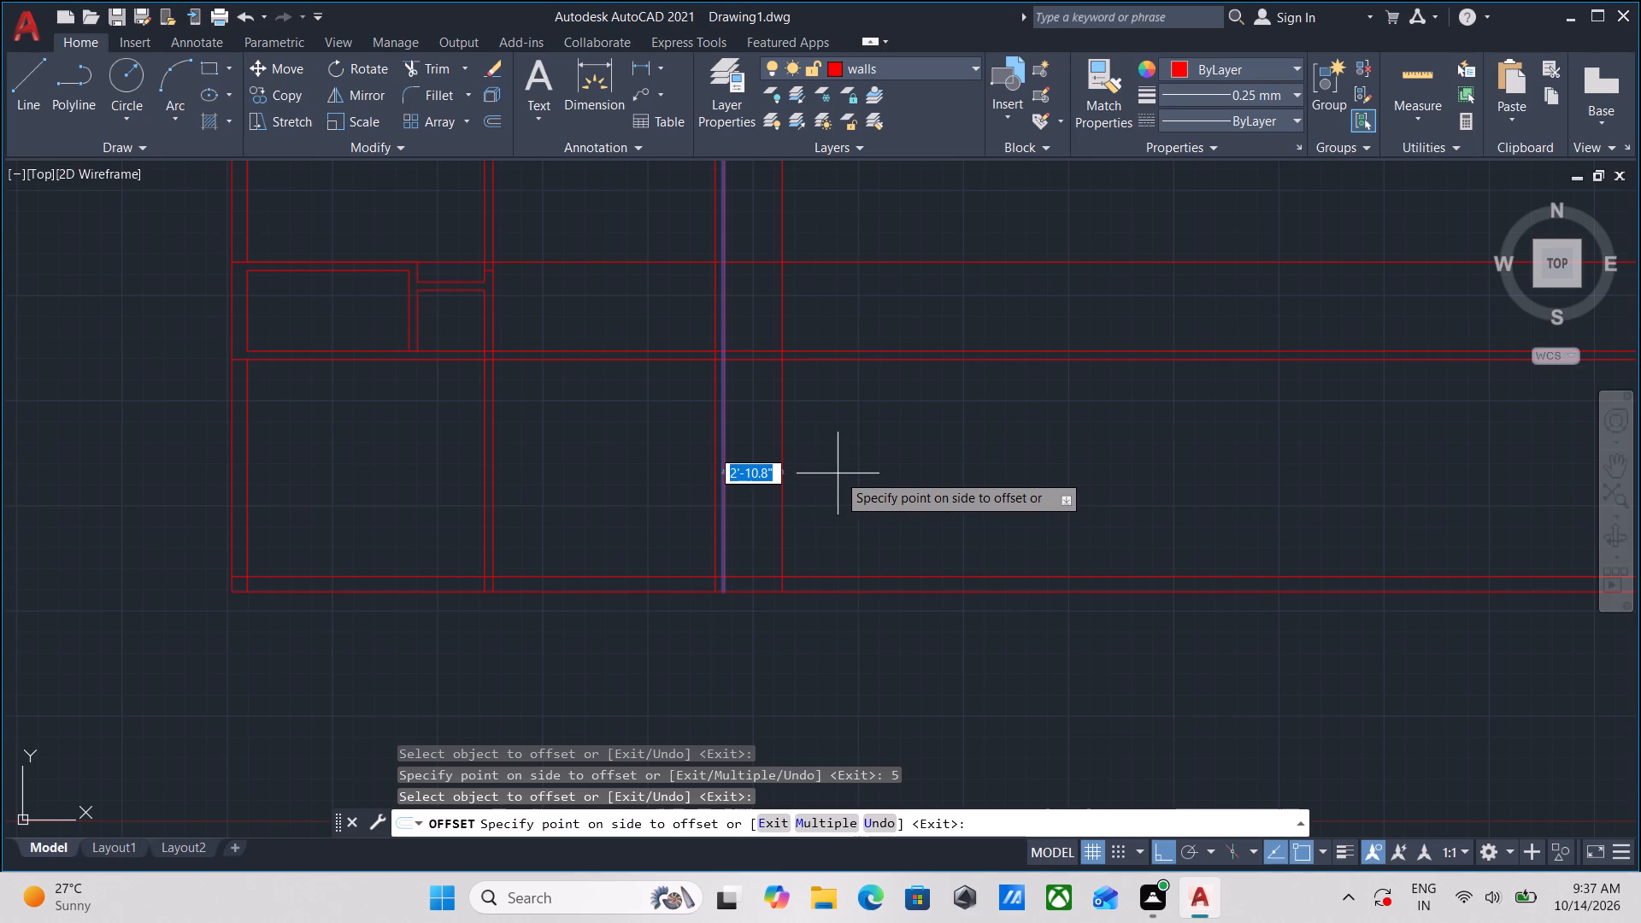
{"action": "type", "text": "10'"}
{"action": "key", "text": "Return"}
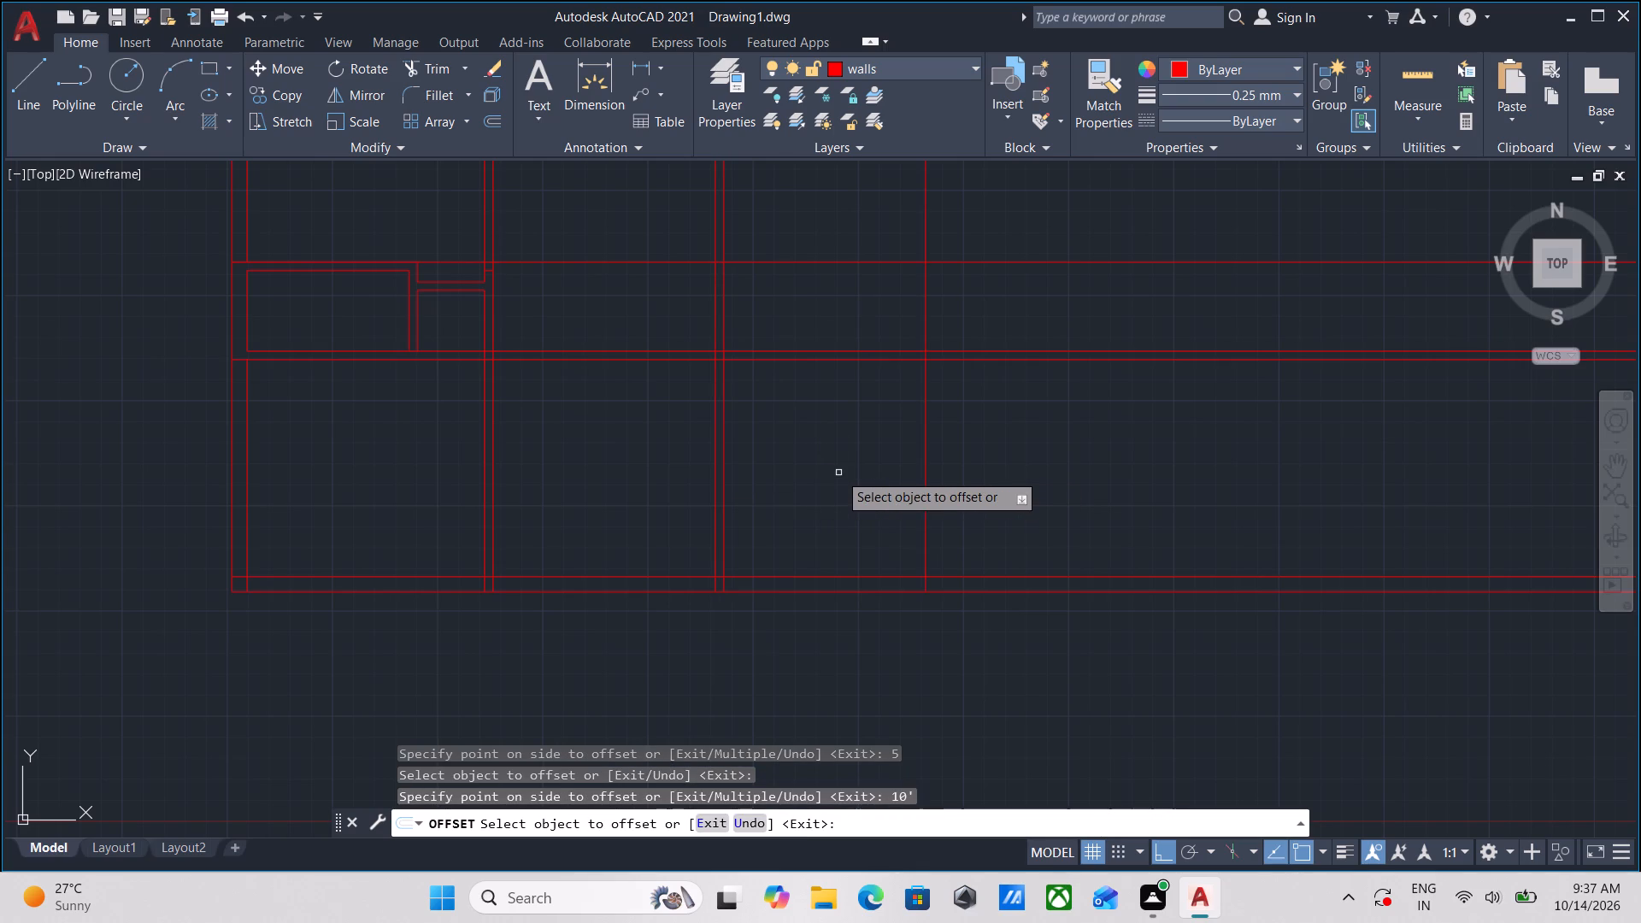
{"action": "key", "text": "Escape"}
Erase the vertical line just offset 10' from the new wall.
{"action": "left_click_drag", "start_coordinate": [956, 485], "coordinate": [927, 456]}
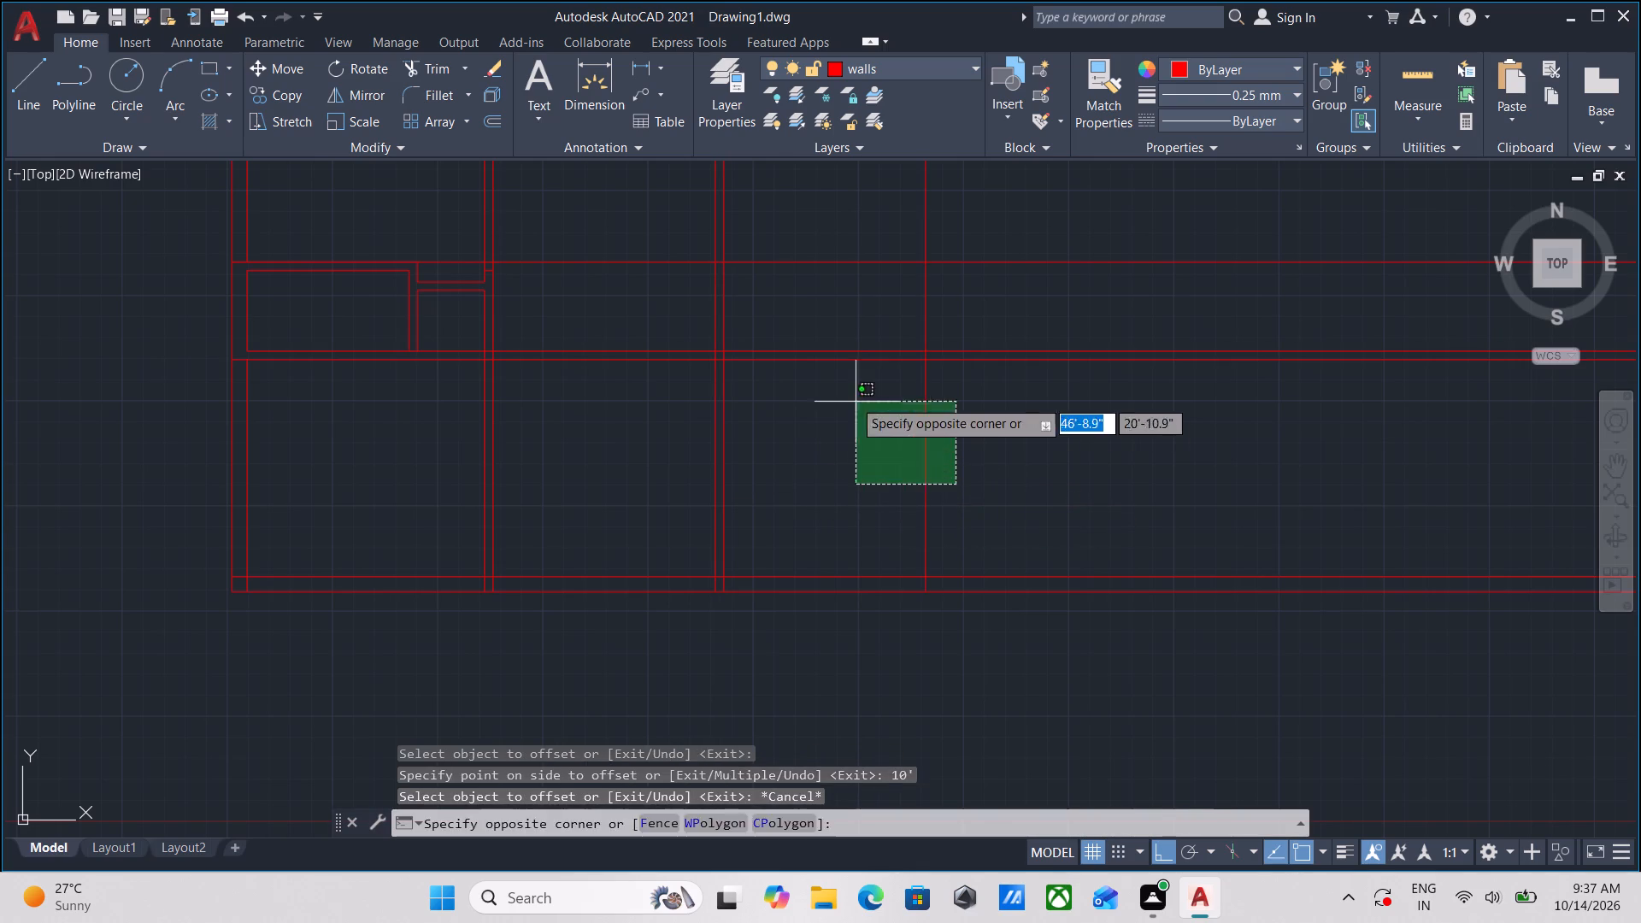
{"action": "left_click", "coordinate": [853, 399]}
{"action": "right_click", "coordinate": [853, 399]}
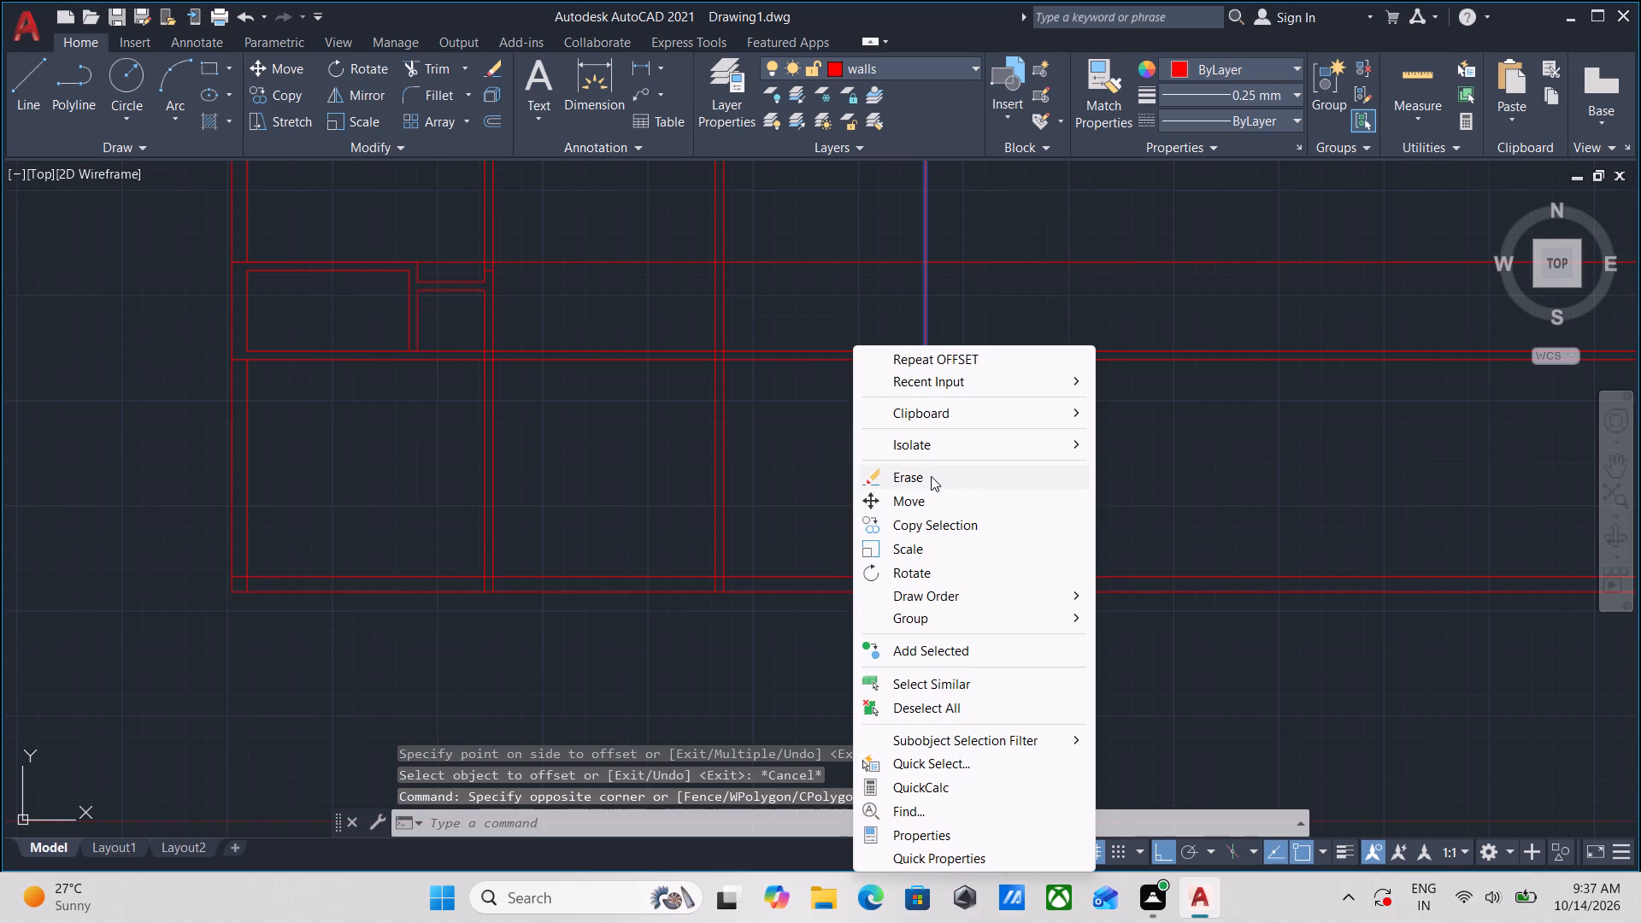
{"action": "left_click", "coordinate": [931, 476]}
Offset the right-hand line of the rightmost vertical wall 11' to the right.
{"action": "scroll", "coordinate": [780, 482], "scroll_direction": "up", "scroll_amount": 2}
{"action": "middle_click_drag", "start_coordinate": [696, 502], "coordinate": [769, 468]}
{"action": "left_click", "coordinate": [744, 506]}
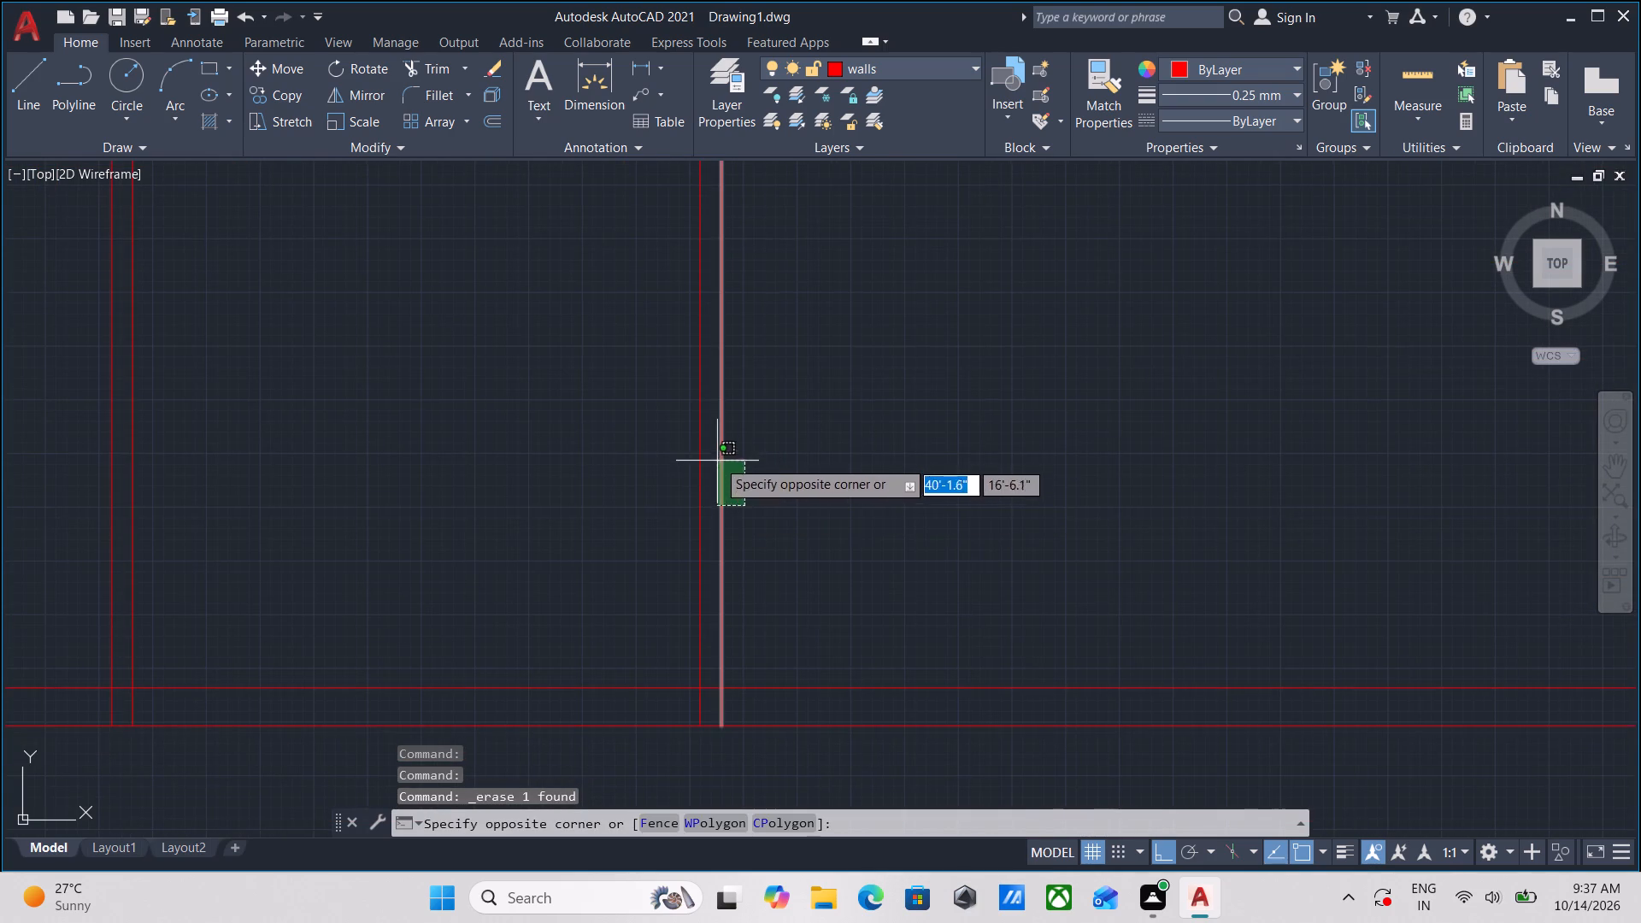
{"action": "left_click", "coordinate": [716, 456]}
{"action": "middle_click_drag", "start_coordinate": [805, 426], "coordinate": [805, 489]}
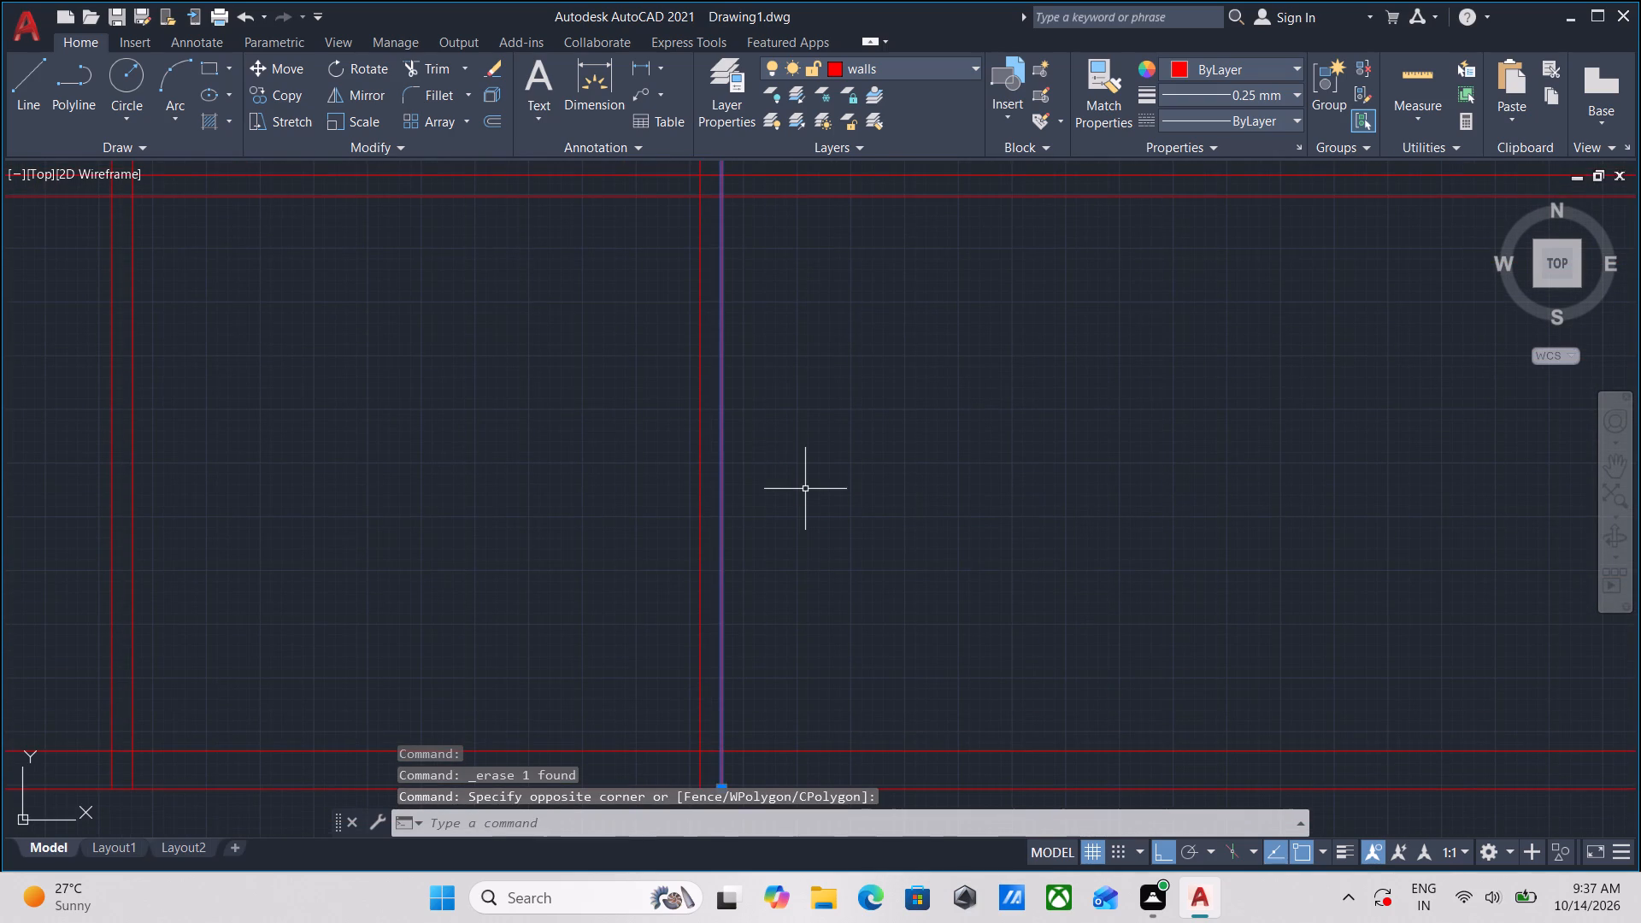
{"action": "key", "text": "o"}
{"action": "key", "text": "Return"}
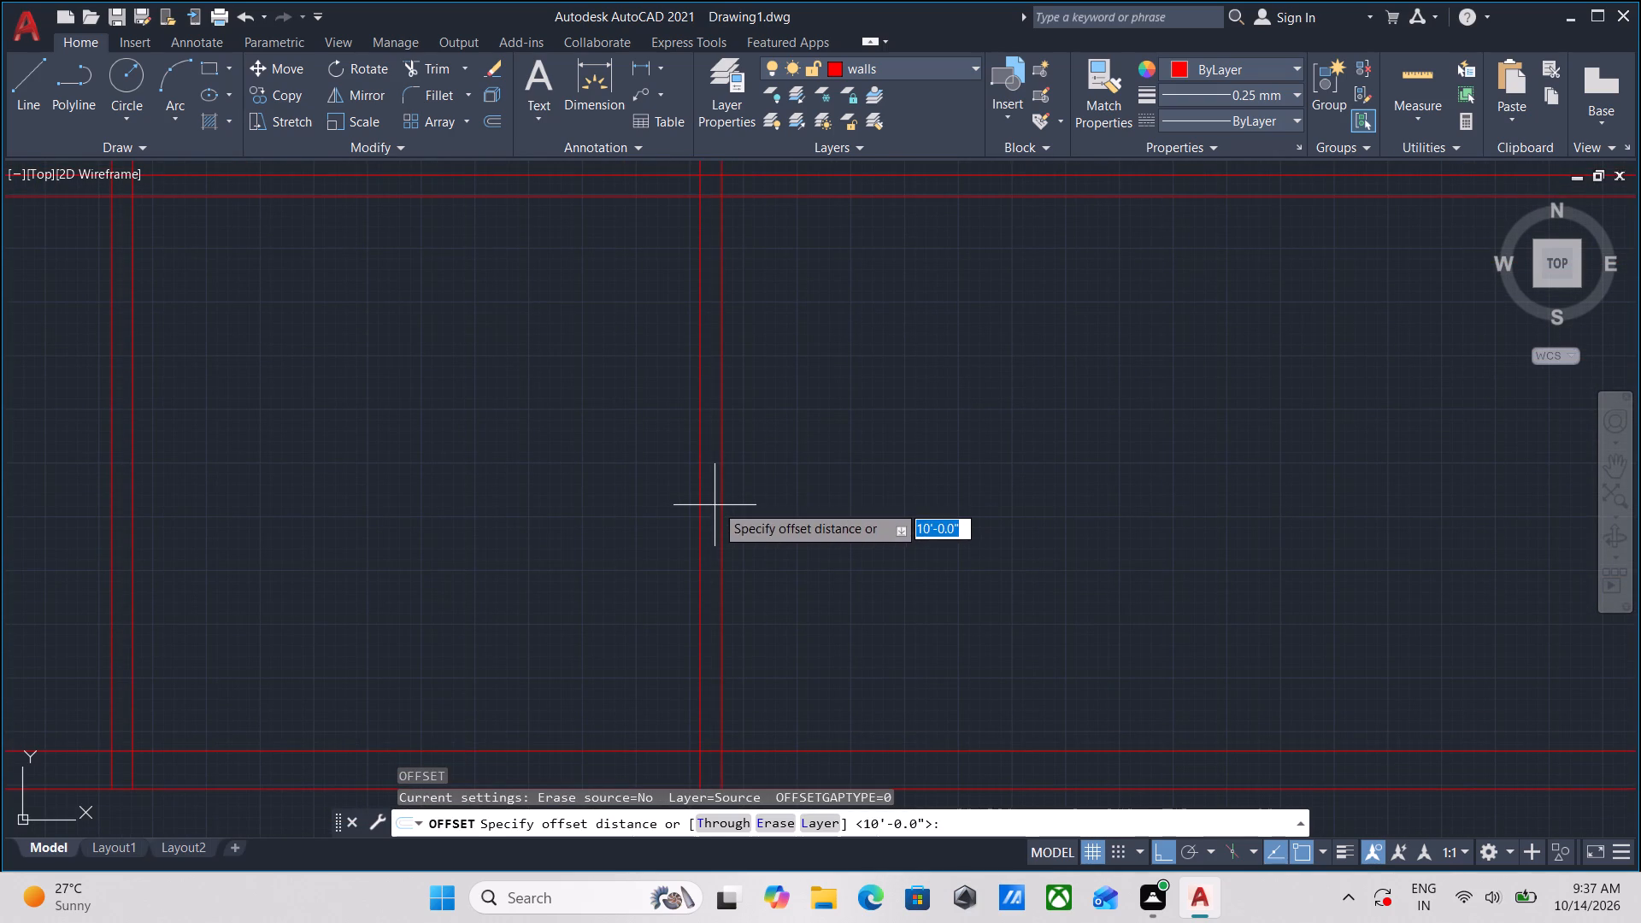
{"action": "left_click", "coordinate": [721, 494]}
{"action": "left_click", "coordinate": [858, 478]}
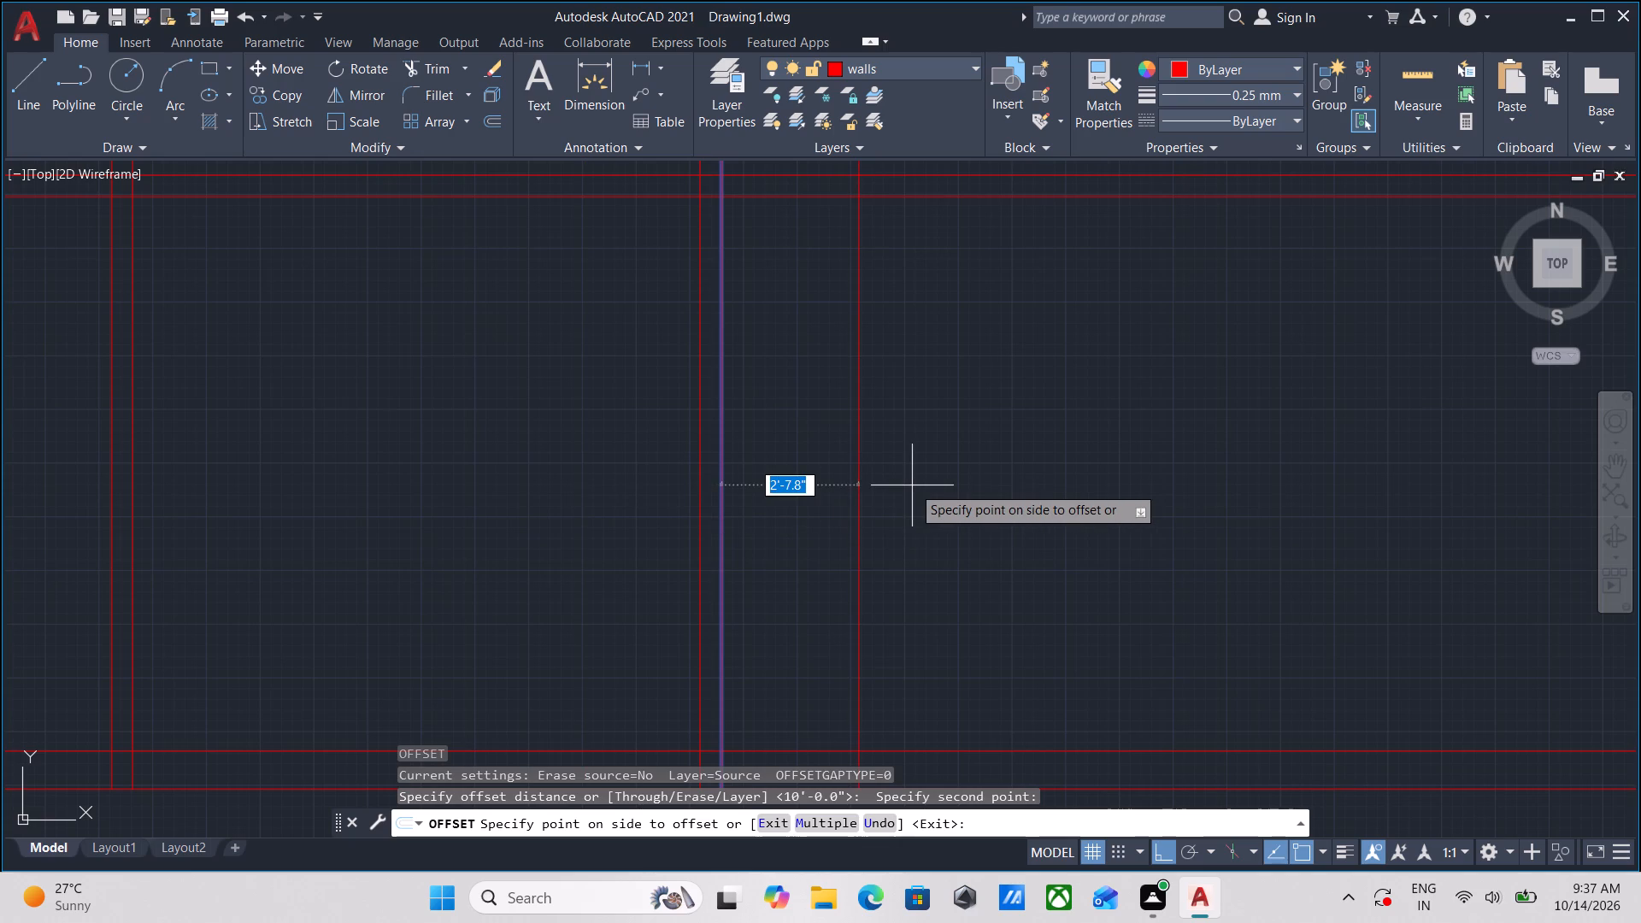
{"action": "type", "text": "11"}
{"action": "key", "text": "apostrophe"}
{"action": "key", "text": "Return"}
Offset the new vertical line 9" to the right to form the outer wall's thickness.
{"action": "scroll", "coordinate": [912, 485], "scroll_direction": "down", "scroll_amount": 4}
{"action": "middle_click_drag", "start_coordinate": [932, 481], "coordinate": [835, 493]}
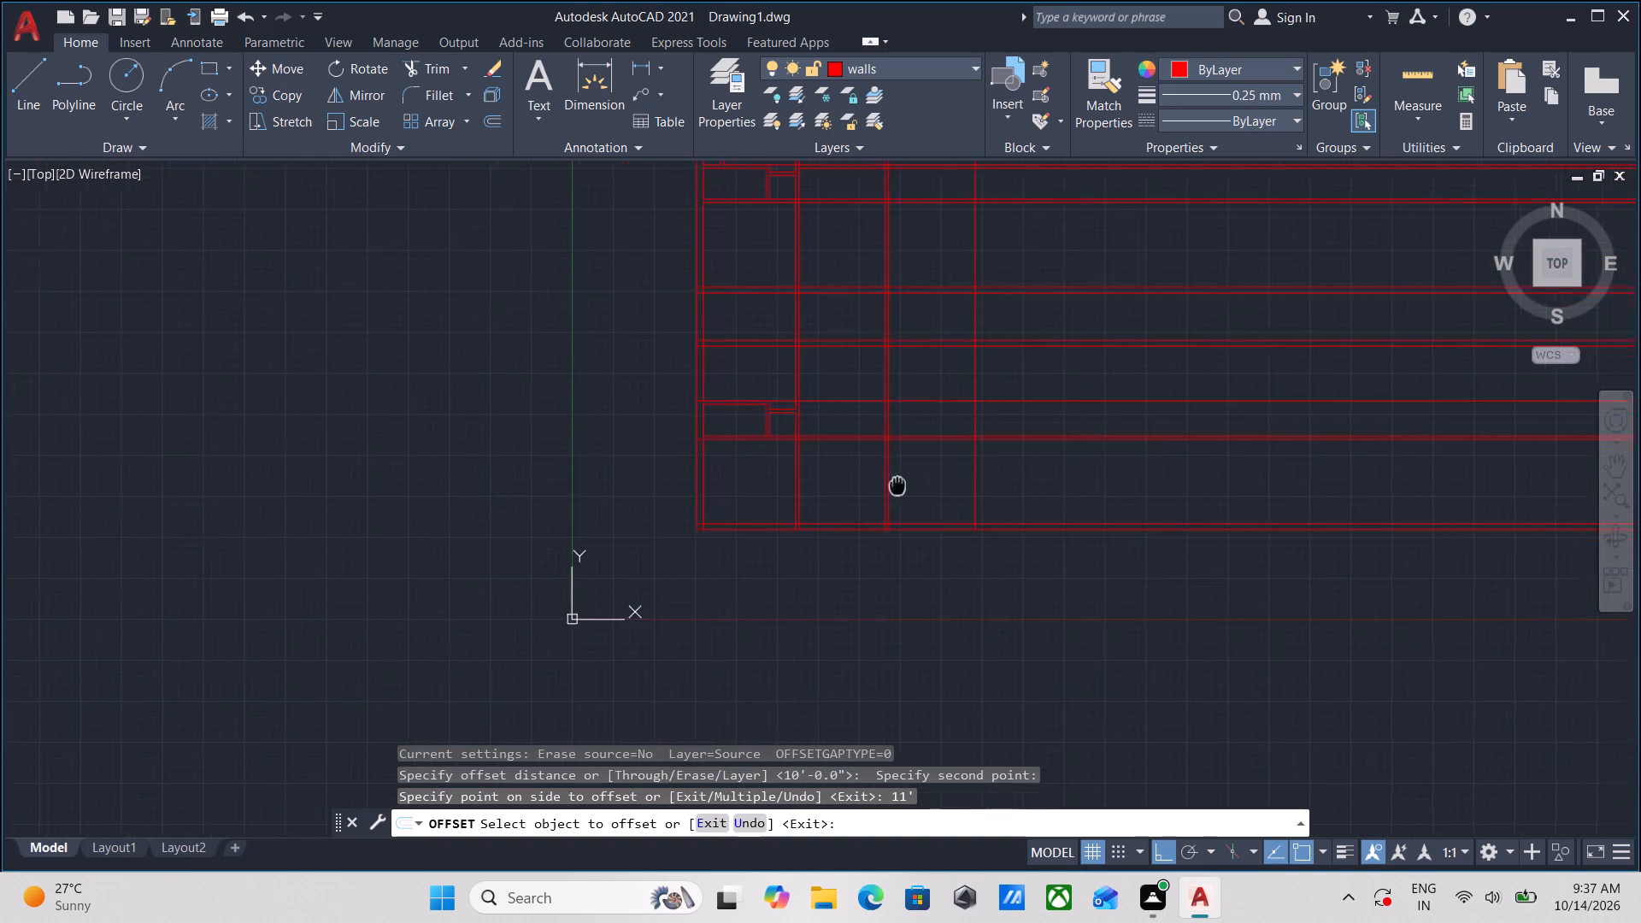
{"action": "middle_click_drag", "start_coordinate": [835, 493], "coordinate": [780, 503]}
{"action": "scroll", "coordinate": [780, 503], "scroll_direction": "up", "scroll_amount": 3}
{"action": "left_click", "coordinate": [904, 512]}
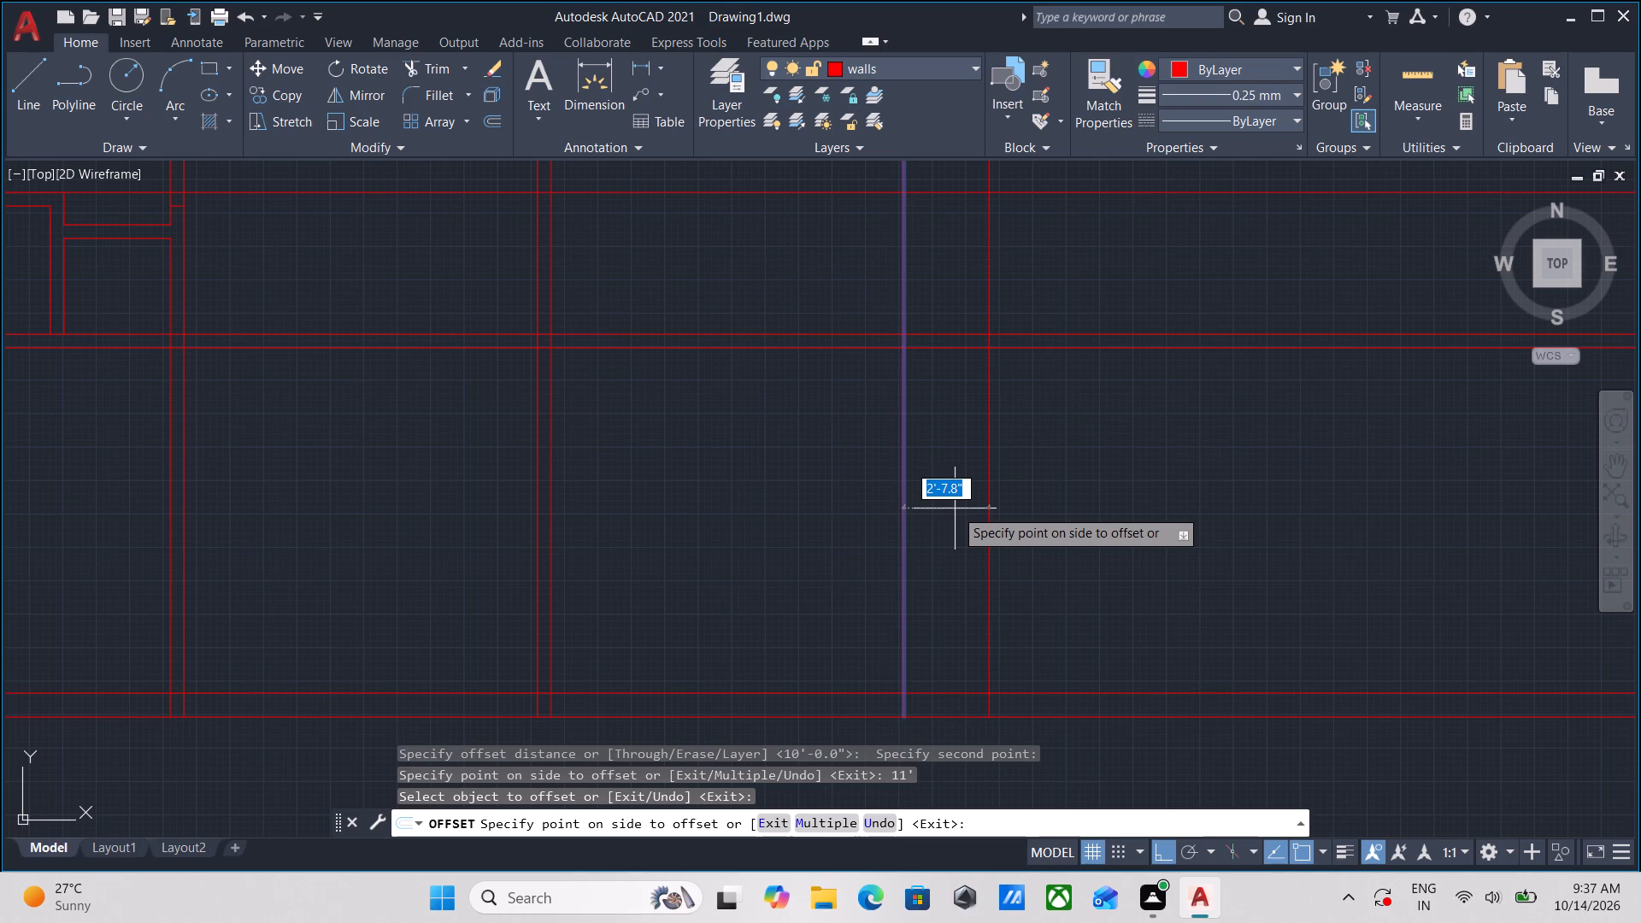
{"action": "key", "text": "9"}
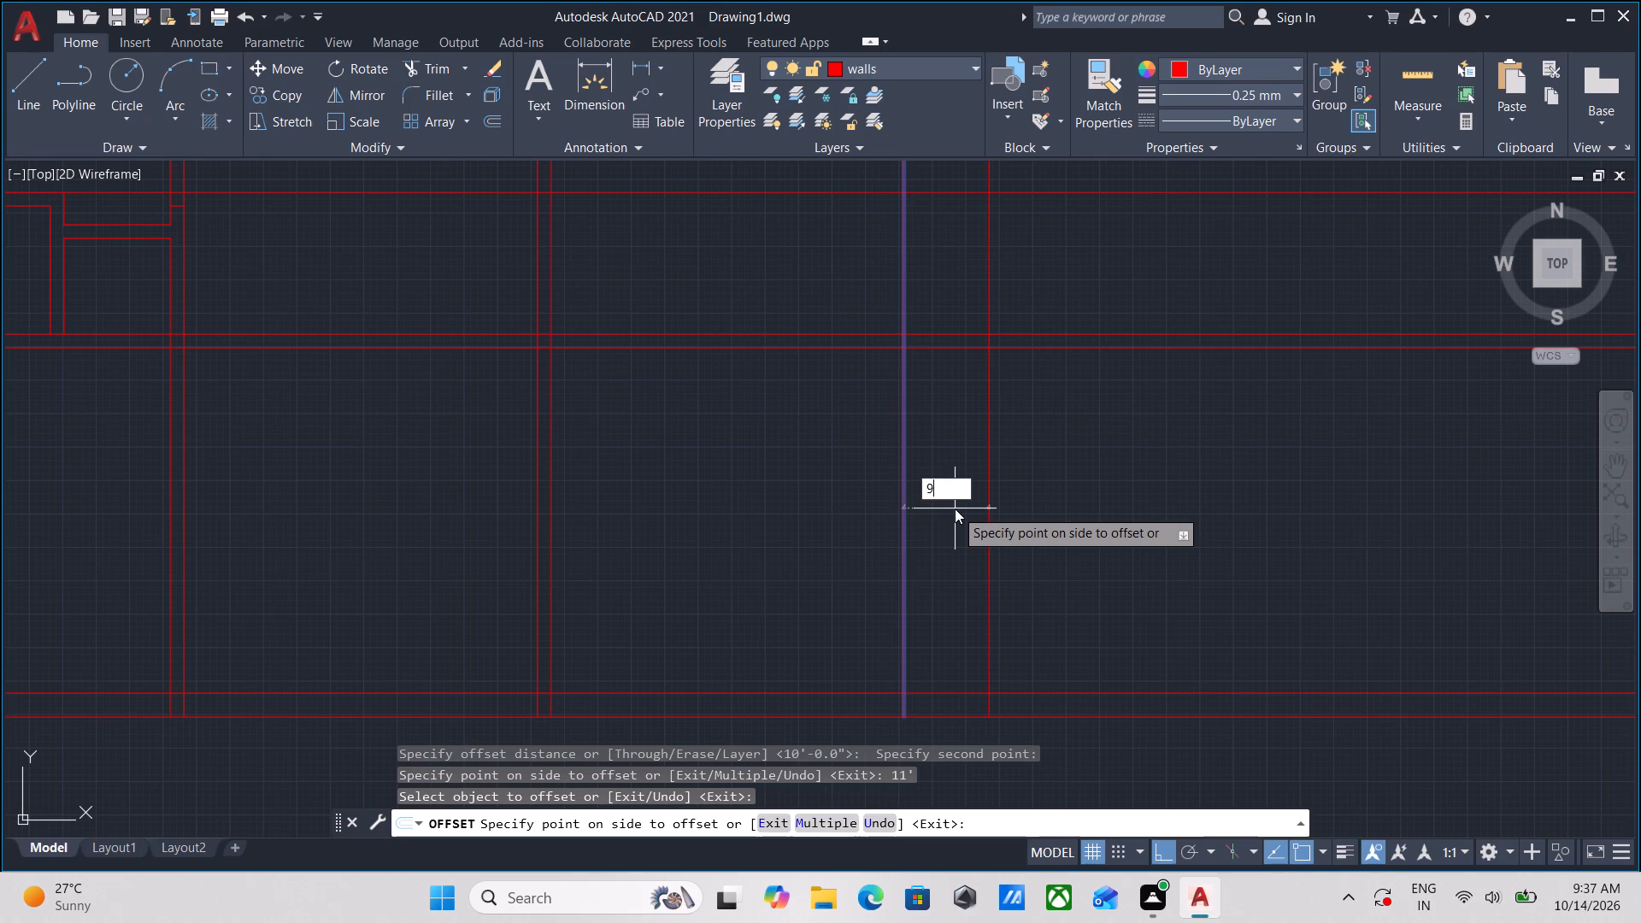
{"action": "key", "text": "Return"}
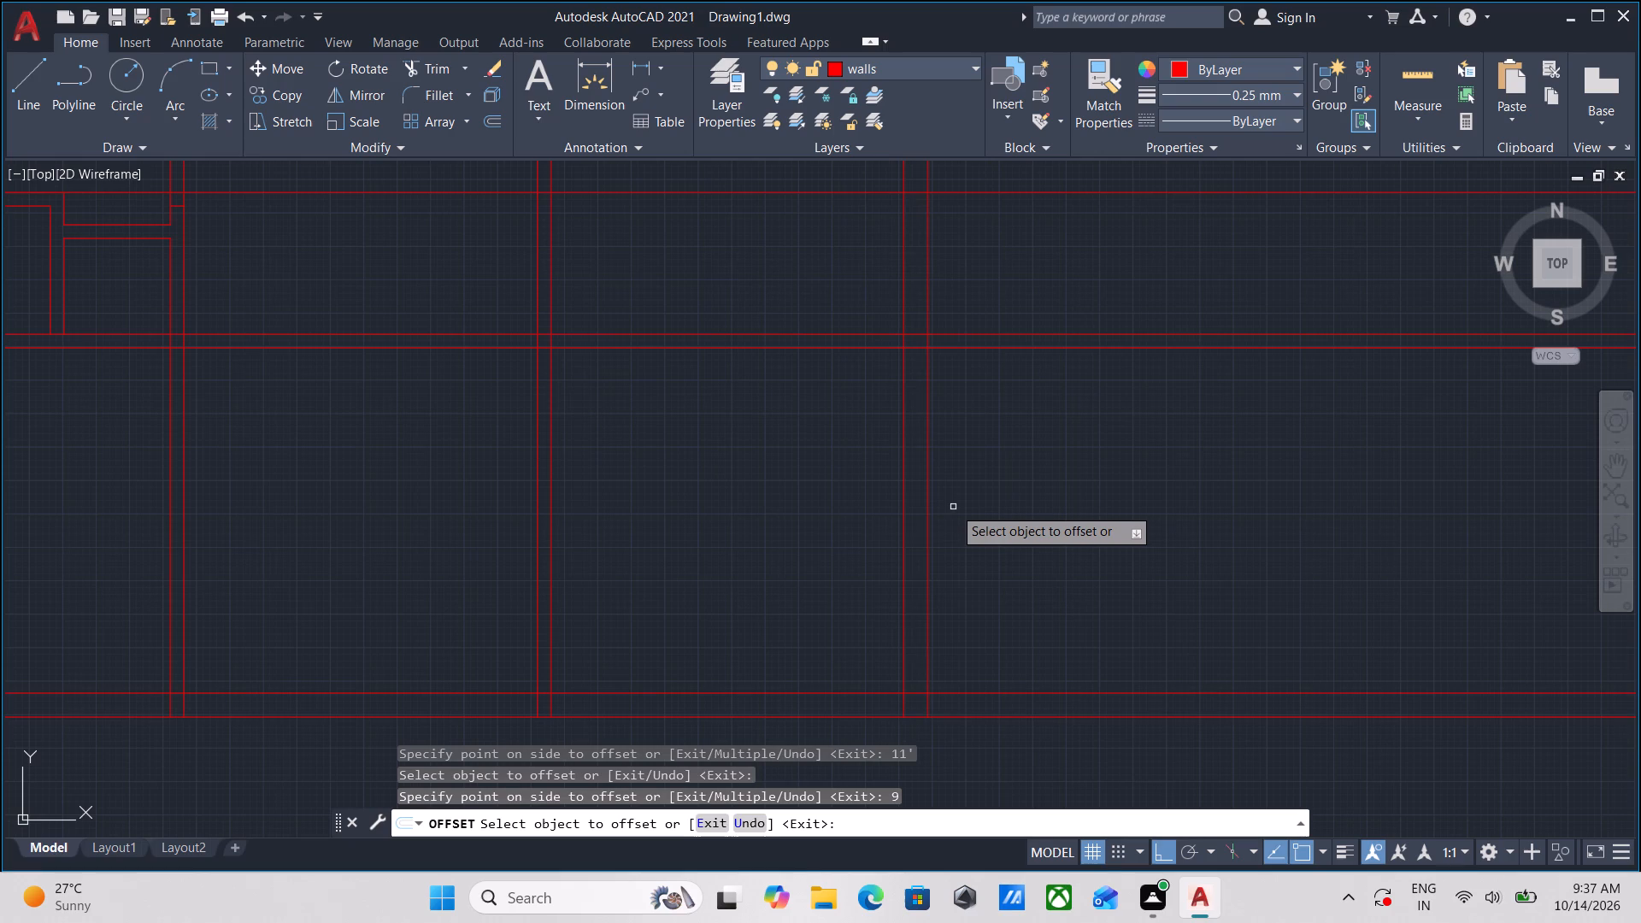
Examine the wall layout around the new right-hand outer wall across the whole floor plan.
{"action": "scroll", "coordinate": [953, 507], "scroll_direction": "down", "scroll_amount": 1}
{"action": "scroll", "coordinate": [953, 540], "scroll_direction": "up", "scroll_amount": 2}
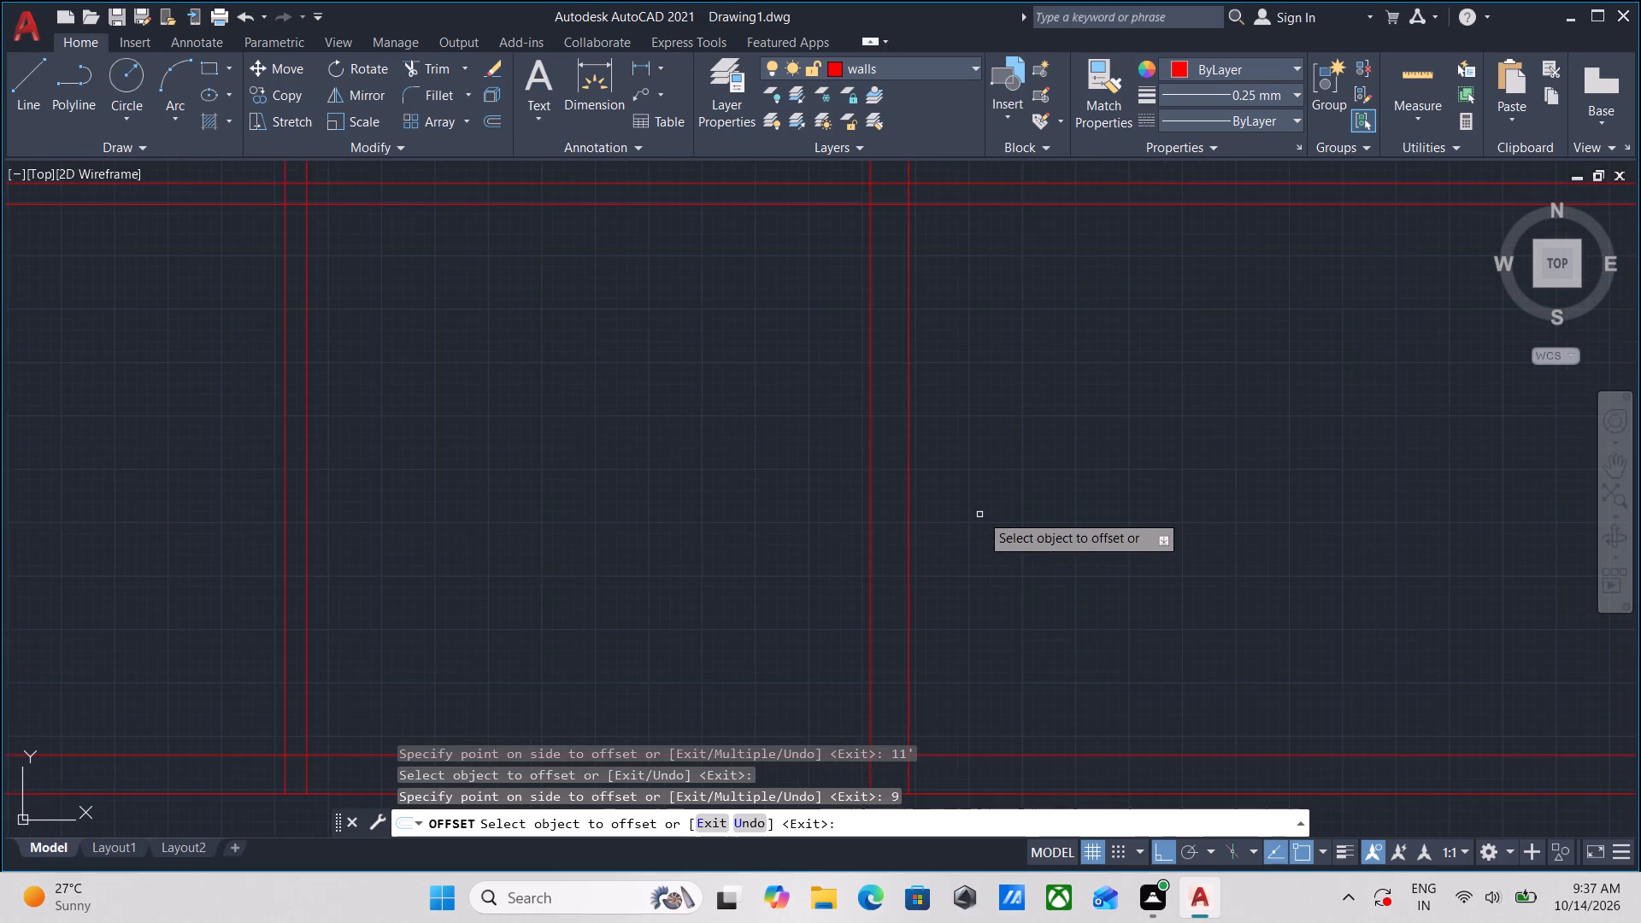
{"action": "scroll", "coordinate": [980, 513], "scroll_direction": "down", "scroll_amount": 1}
{"action": "middle_click_drag", "start_coordinate": [980, 513], "coordinate": [935, 613]}
{"action": "scroll", "coordinate": [984, 531], "scroll_direction": "down", "scroll_amount": 1}
{"action": "middle_click_drag", "start_coordinate": [979, 546], "coordinate": [966, 582]}
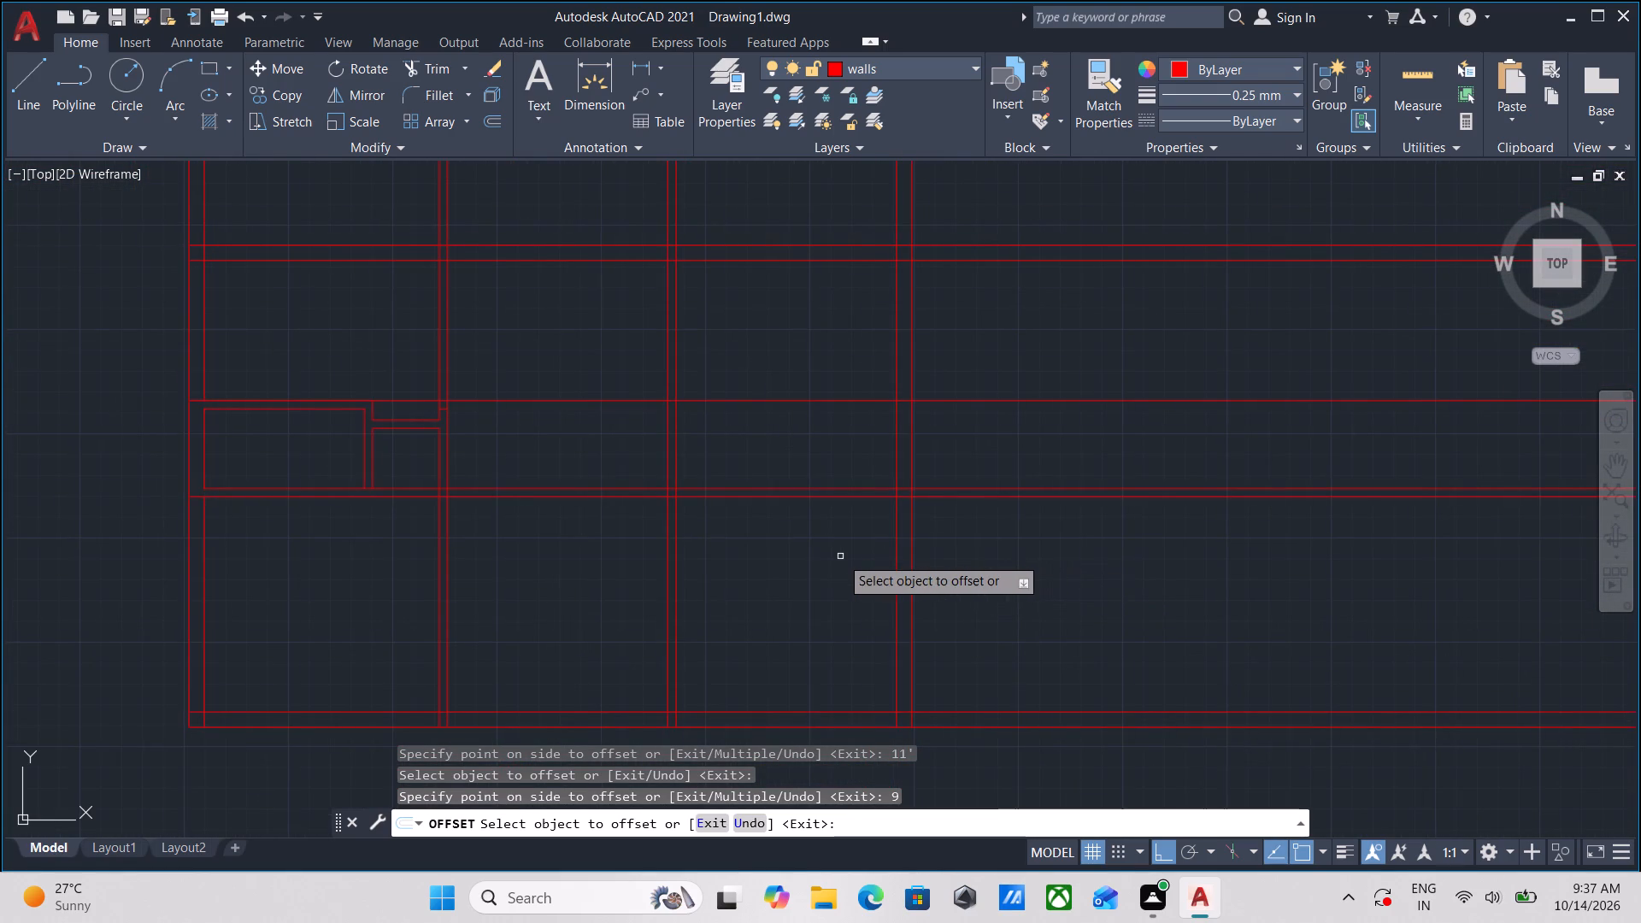
{"action": "scroll", "coordinate": [838, 557], "scroll_direction": "up", "scroll_amount": 1}
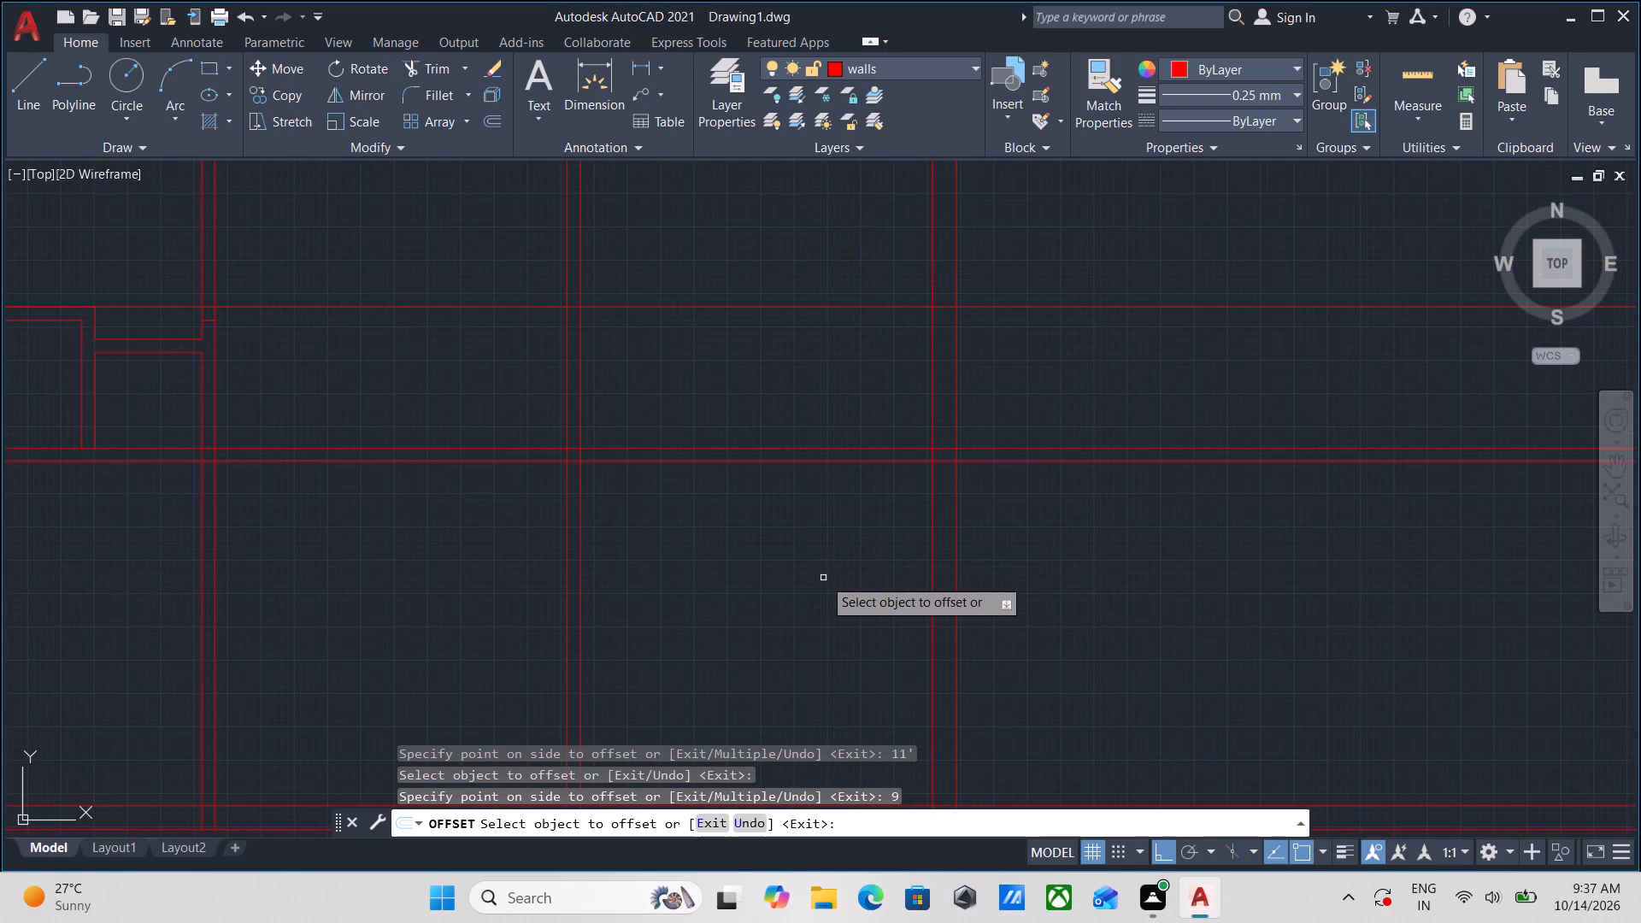
{"action": "middle_click_drag", "start_coordinate": [823, 576], "coordinate": [830, 450]}
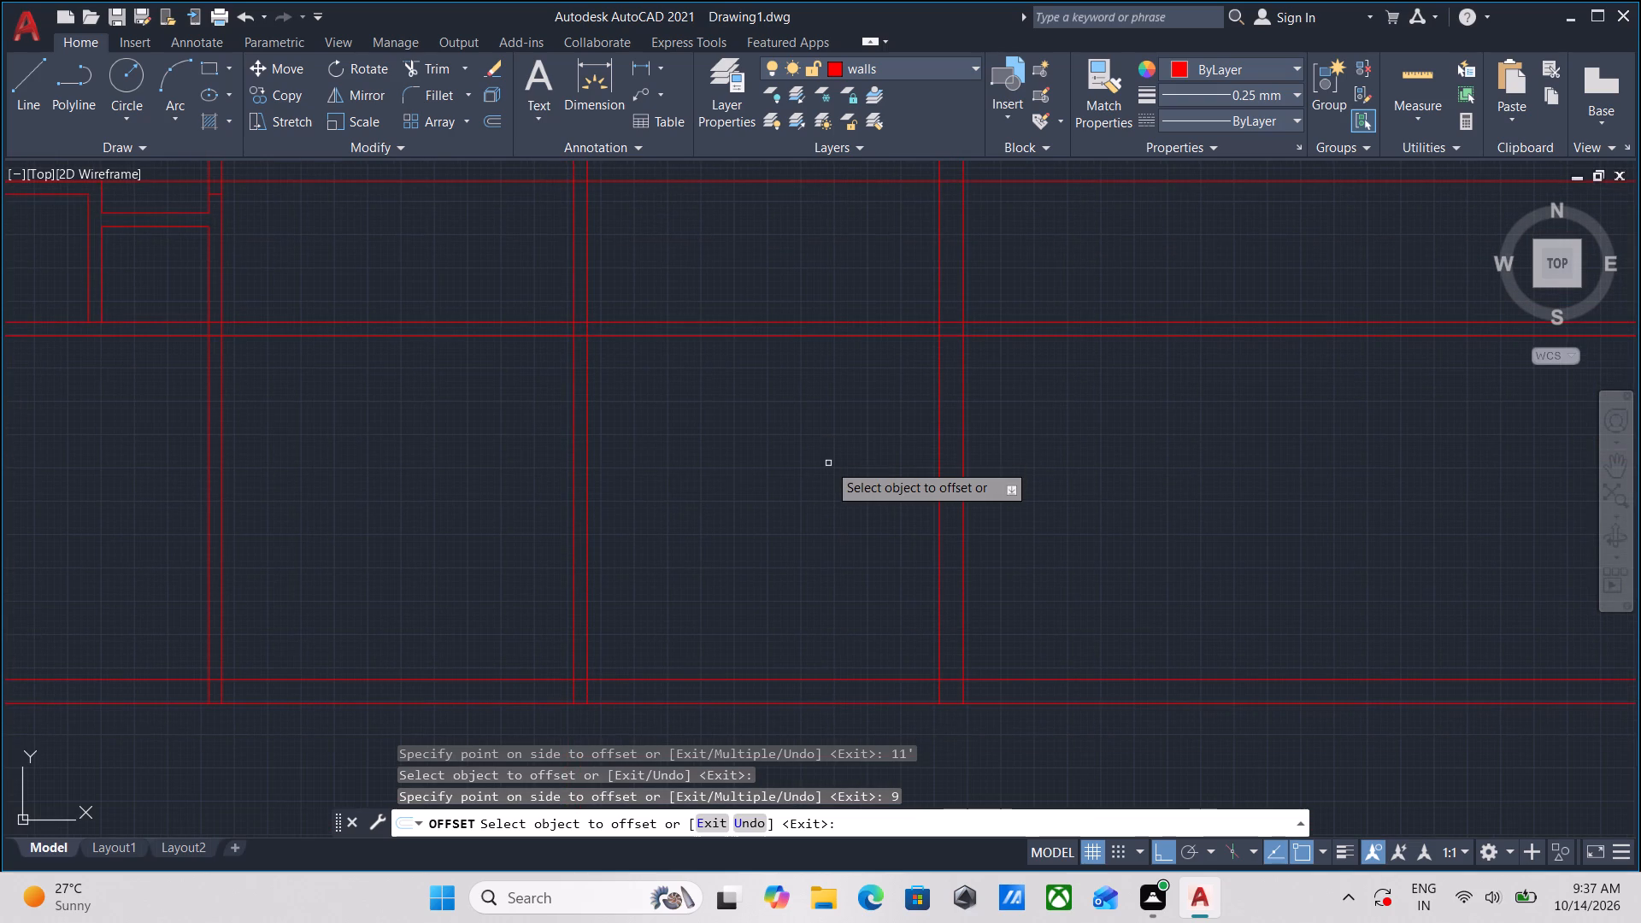
{"action": "middle_click_drag", "start_coordinate": [828, 462], "coordinate": [840, 358]}
{"action": "middle_click_drag", "start_coordinate": [838, 395], "coordinate": [838, 432]}
{"action": "scroll", "coordinate": [838, 430], "scroll_direction": "down", "scroll_amount": 3}
{"action": "middle_click_drag", "start_coordinate": [838, 430], "coordinate": [804, 579]}
{"action": "scroll", "coordinate": [802, 571], "scroll_direction": "up", "scroll_amount": 1}
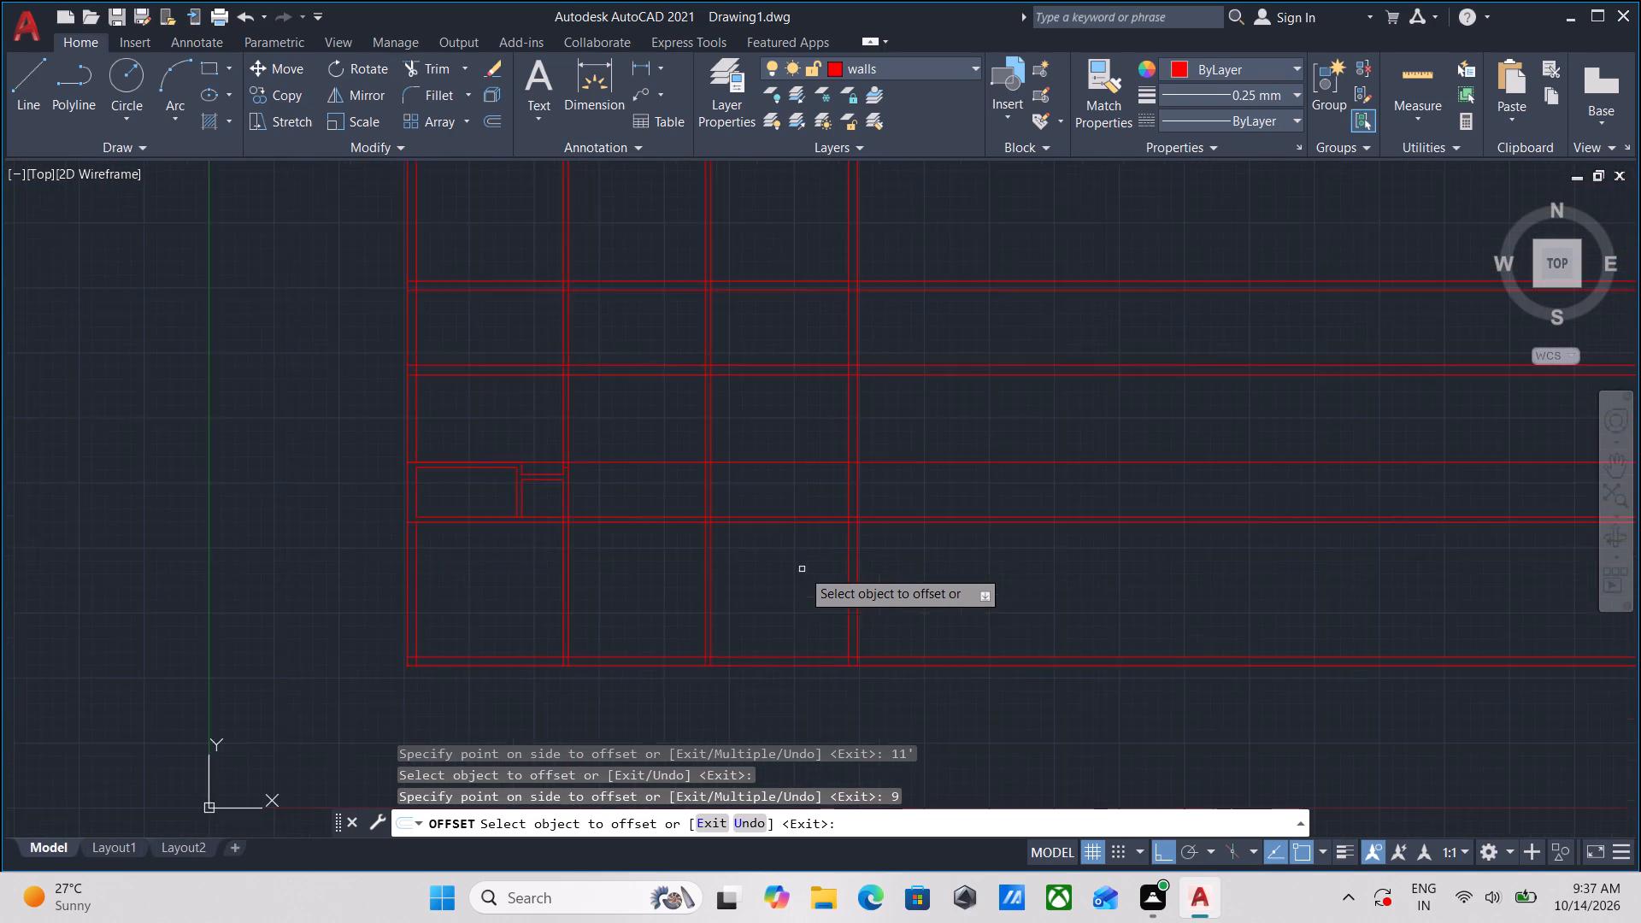
{"action": "scroll", "coordinate": [802, 569], "scroll_direction": "down", "scroll_amount": 1}
{"action": "middle_click_drag", "start_coordinate": [802, 569], "coordinate": [786, 664]}
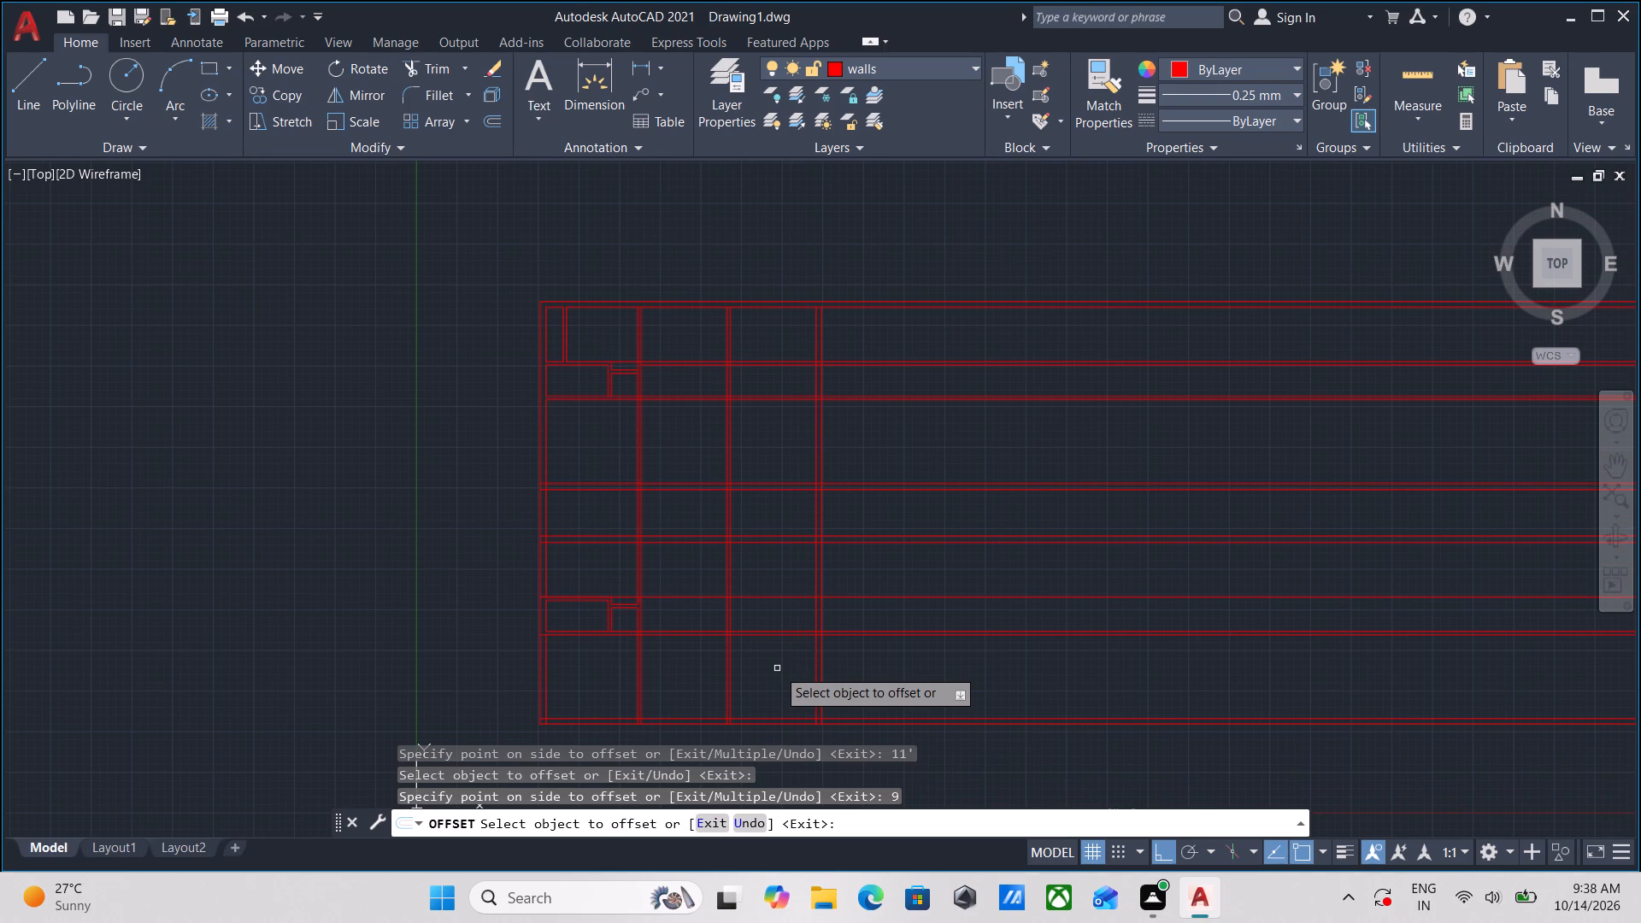
{"action": "scroll", "coordinate": [777, 668], "scroll_direction": "up", "scroll_amount": 1}
{"action": "scroll", "coordinate": [790, 650], "scroll_direction": "down", "scroll_amount": 1}
{"action": "middle_click_drag", "start_coordinate": [785, 673], "coordinate": [763, 746]}
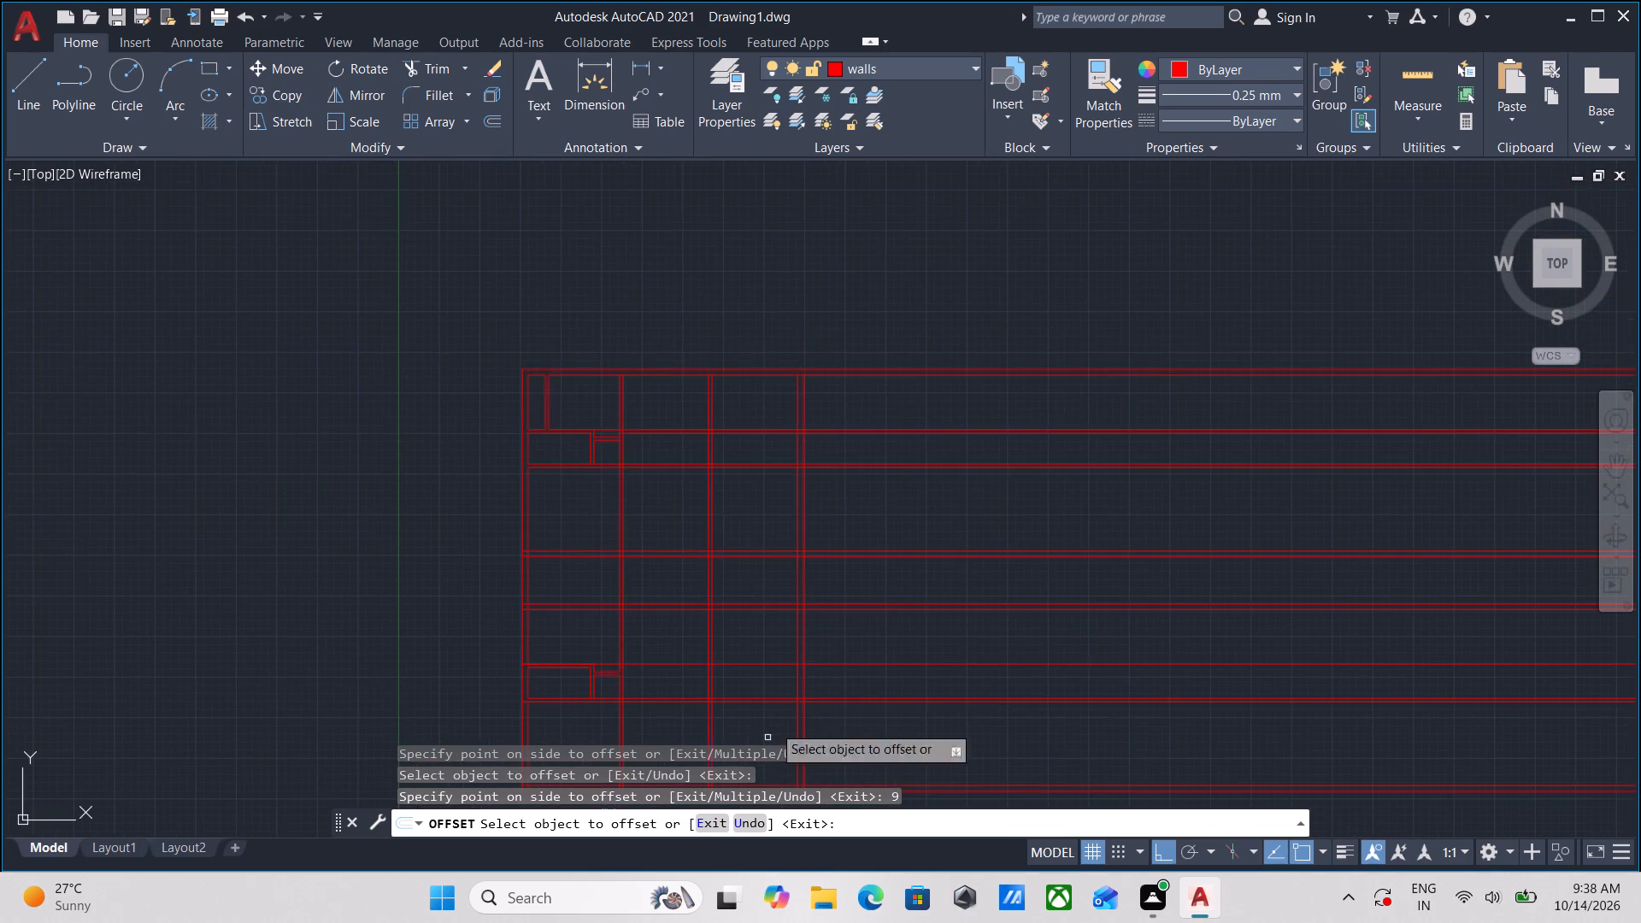
{"action": "key", "text": "Escape"}
Extend the outer line of the right-hand wall up to the plan's topmost horizontal wall line.
{"action": "scroll", "coordinate": [746, 380], "scroll_direction": "up", "scroll_amount": 2}
{"action": "middle_click_drag", "start_coordinate": [765, 394], "coordinate": [745, 438]}
{"action": "type", "text": "ex"}
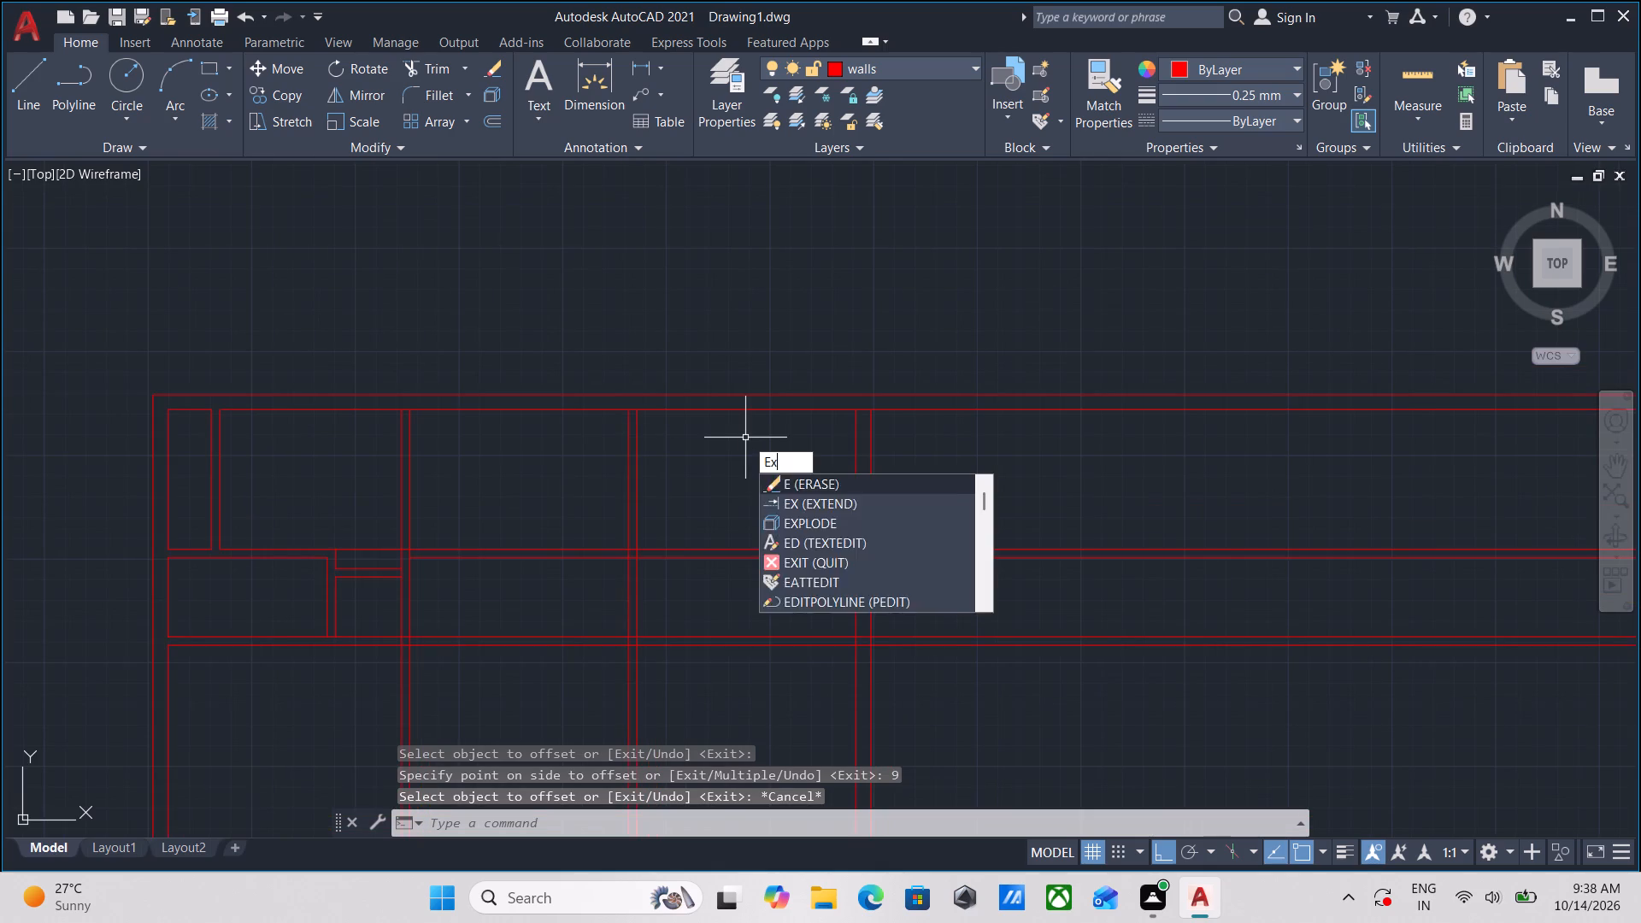
{"action": "key", "text": "Return"}
{"action": "scroll", "coordinate": [837, 449], "scroll_direction": "up", "scroll_amount": 1}
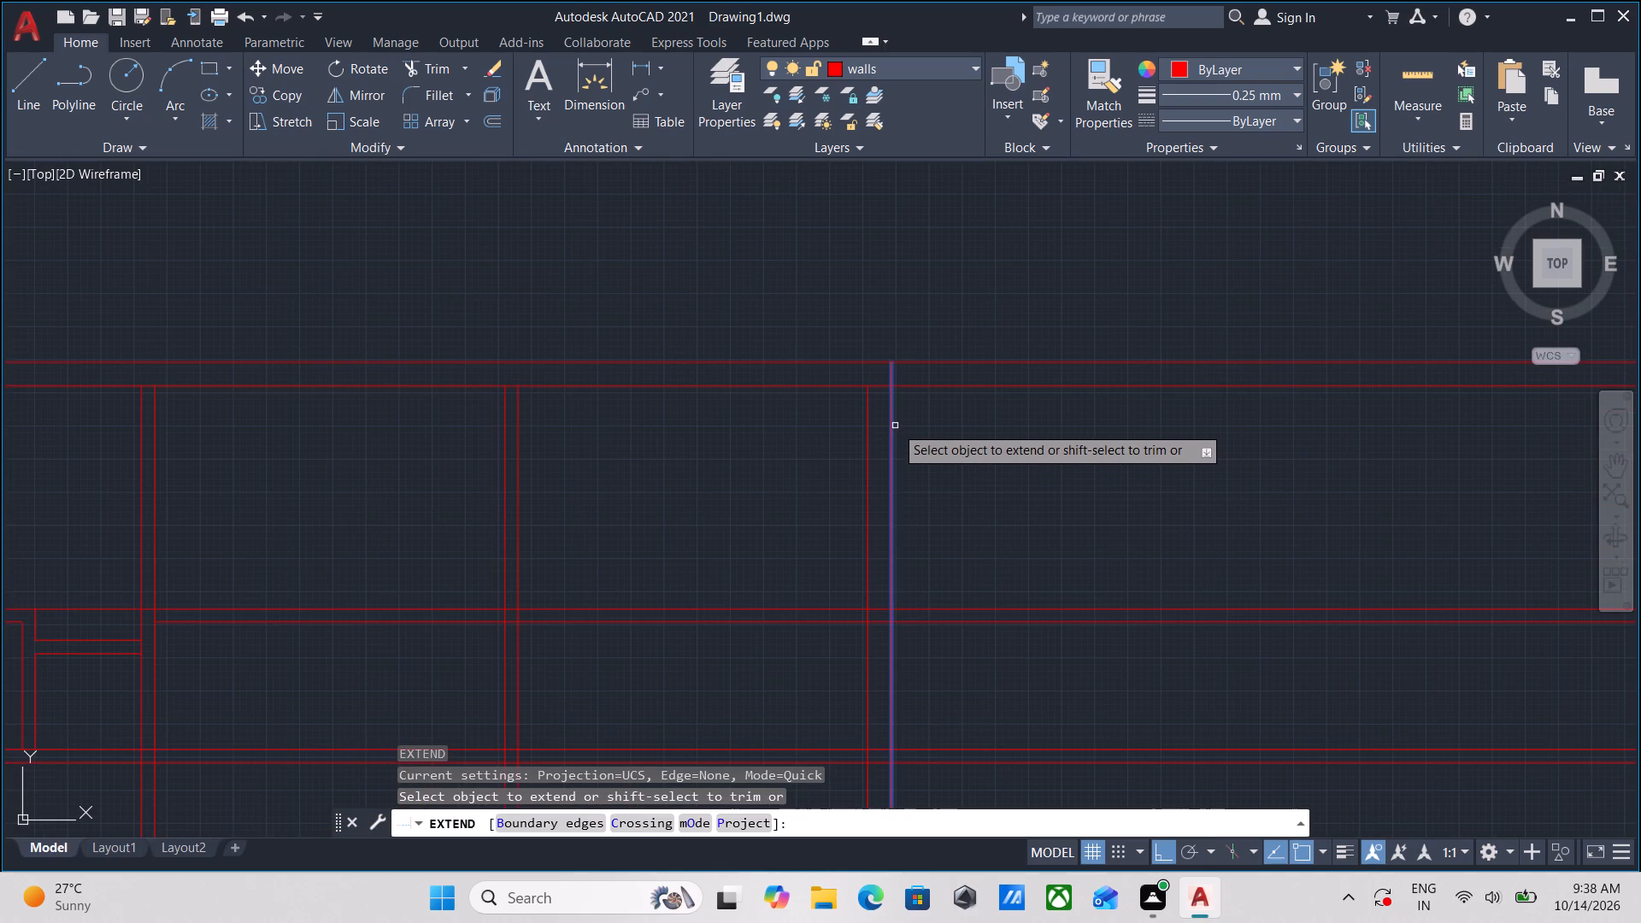
{"action": "left_click", "coordinate": [895, 426]}
{"action": "scroll", "coordinate": [997, 440], "scroll_direction": "down", "scroll_amount": 1}
{"action": "middle_click_drag", "start_coordinate": [997, 440], "coordinate": [961, 372]}
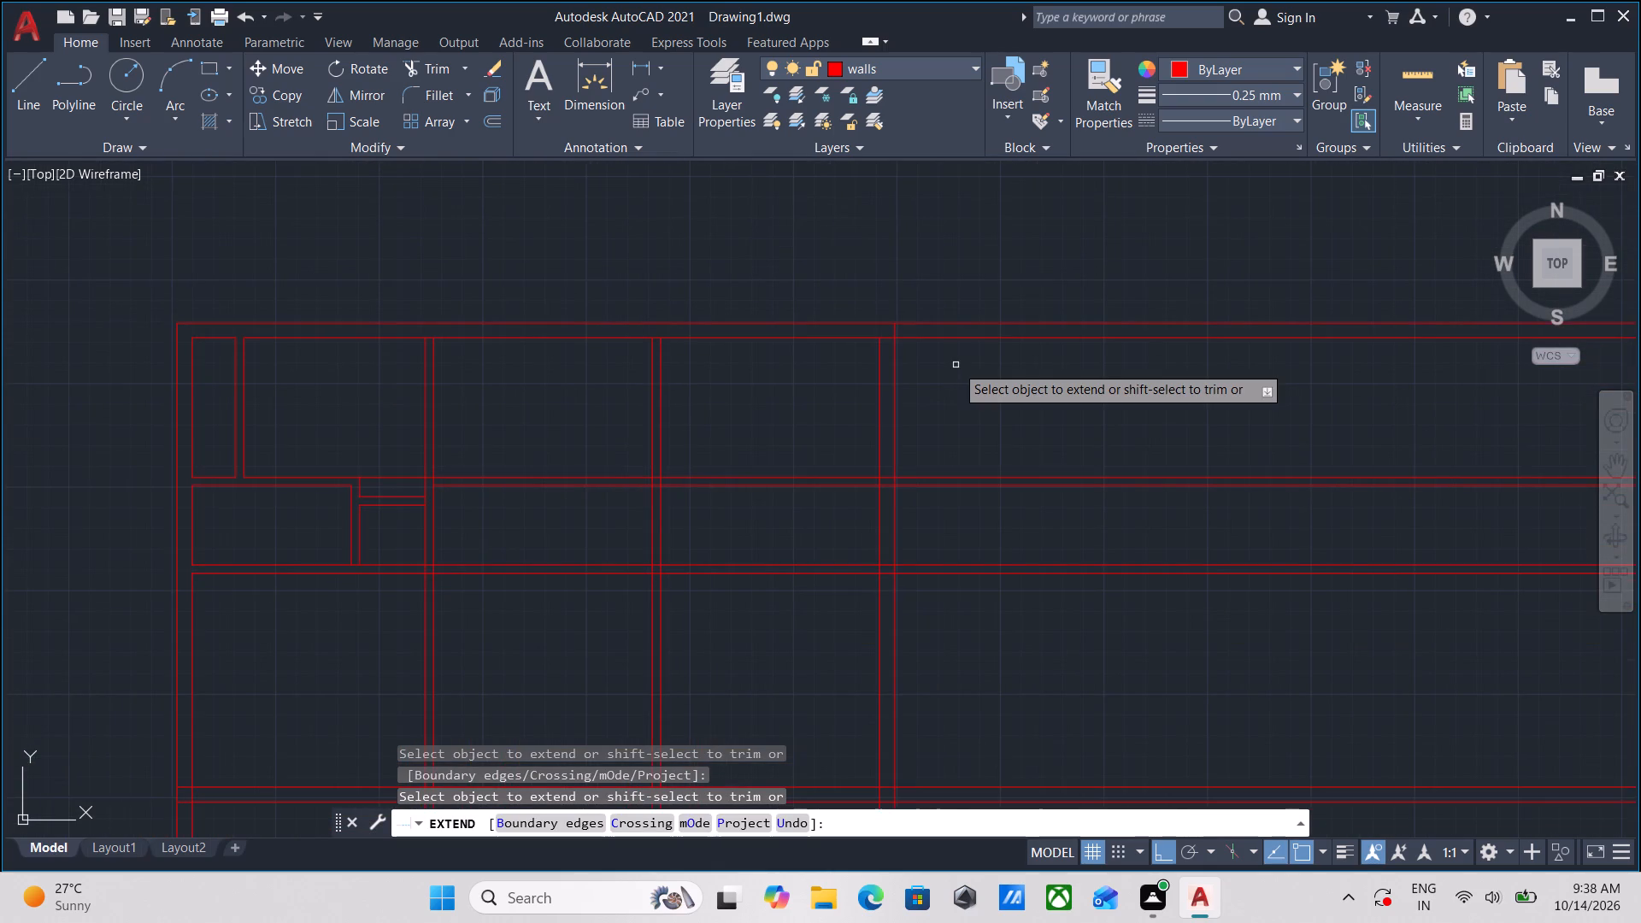
{"action": "key", "text": "Escape"}
Trim all the horizontal wall lines that project beyond the outer line of the right-hand wall.
{"action": "scroll", "coordinate": [956, 365], "scroll_direction": "down", "scroll_amount": 2}
{"action": "middle_click_drag", "start_coordinate": [1009, 514], "coordinate": [941, 280]}
{"action": "middle_click_drag", "start_coordinate": [977, 581], "coordinate": [982, 630]}
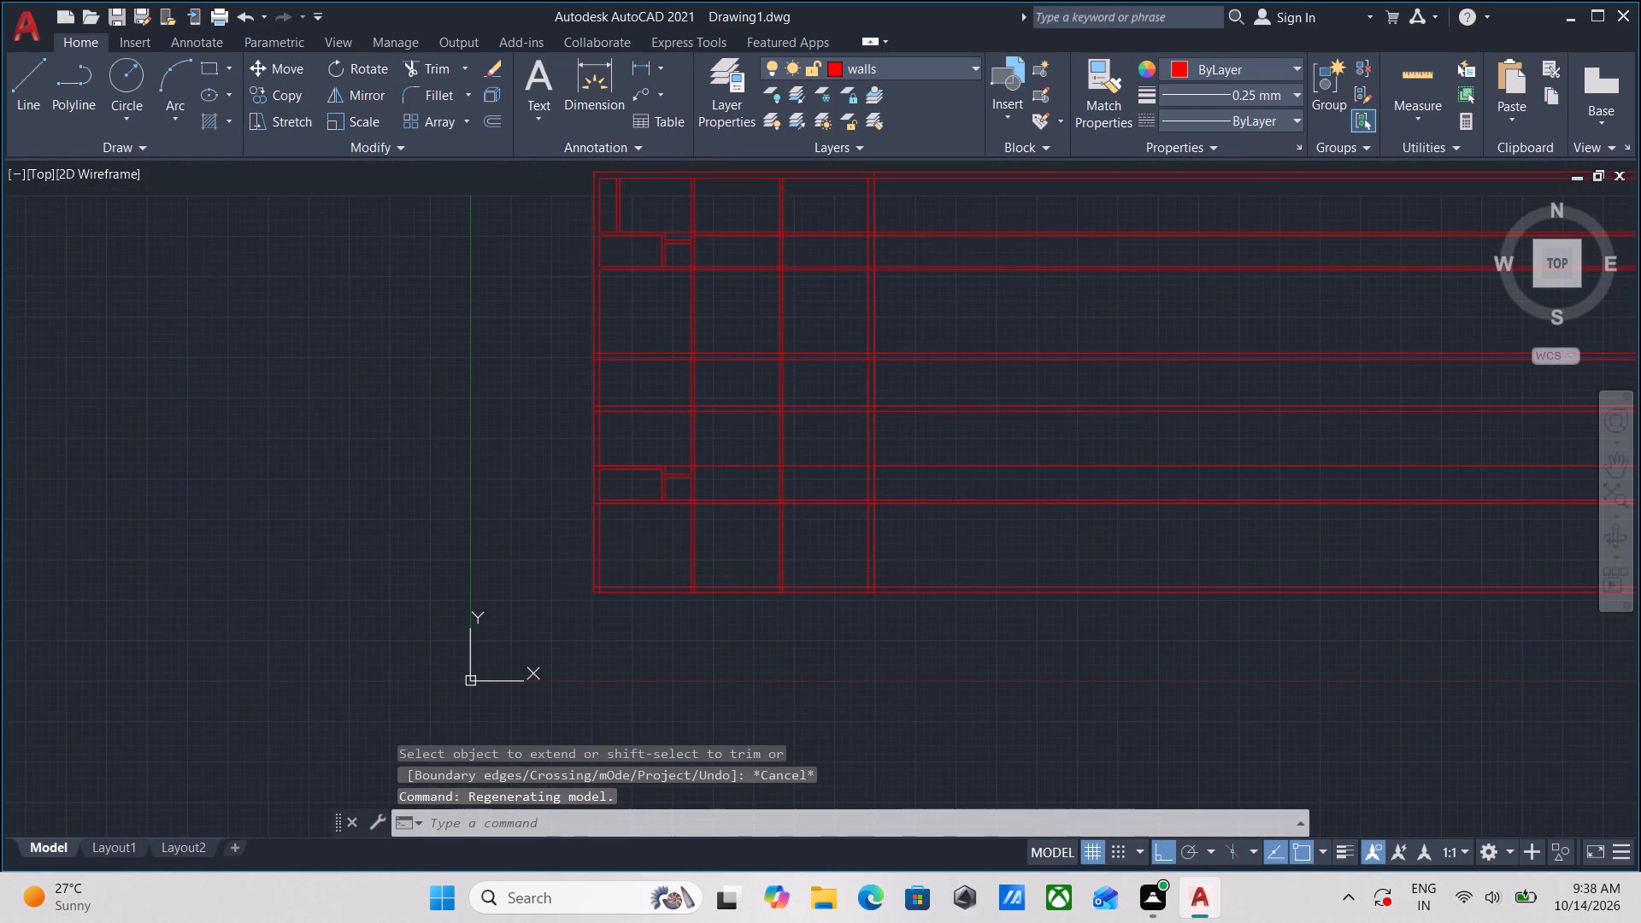
{"action": "type", "text": "tr"}
{"action": "key", "text": "Return"}
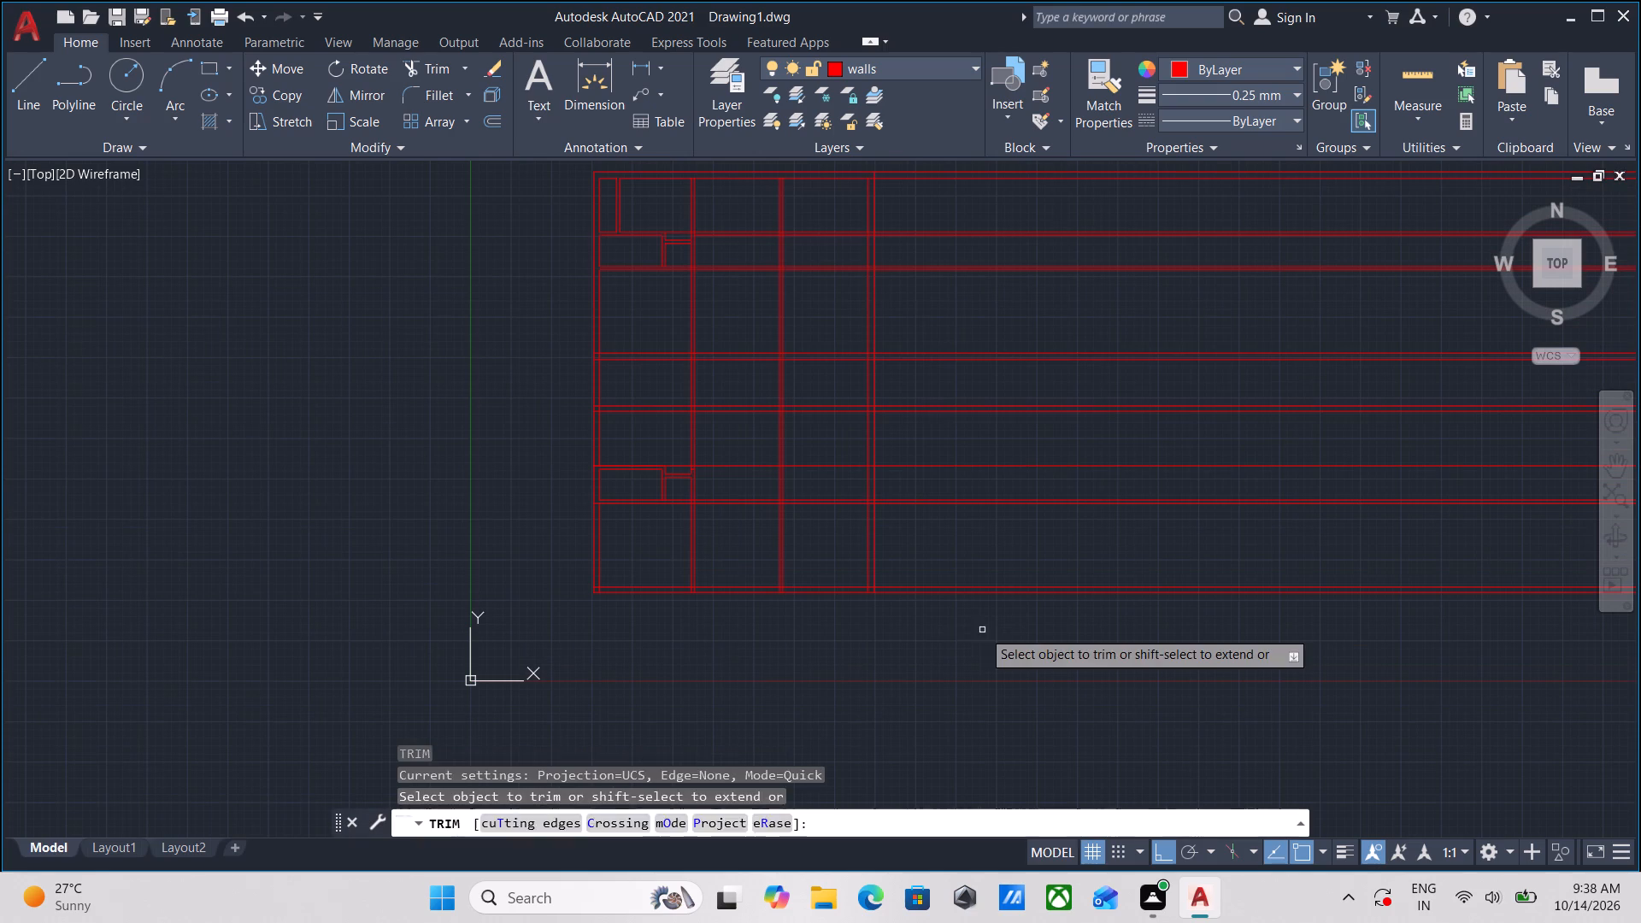
{"action": "left_click", "coordinate": [982, 630]}
{"action": "middle_click_drag", "start_coordinate": [1015, 336], "coordinate": [1021, 582]}
{"action": "left_click", "coordinate": [995, 334]}
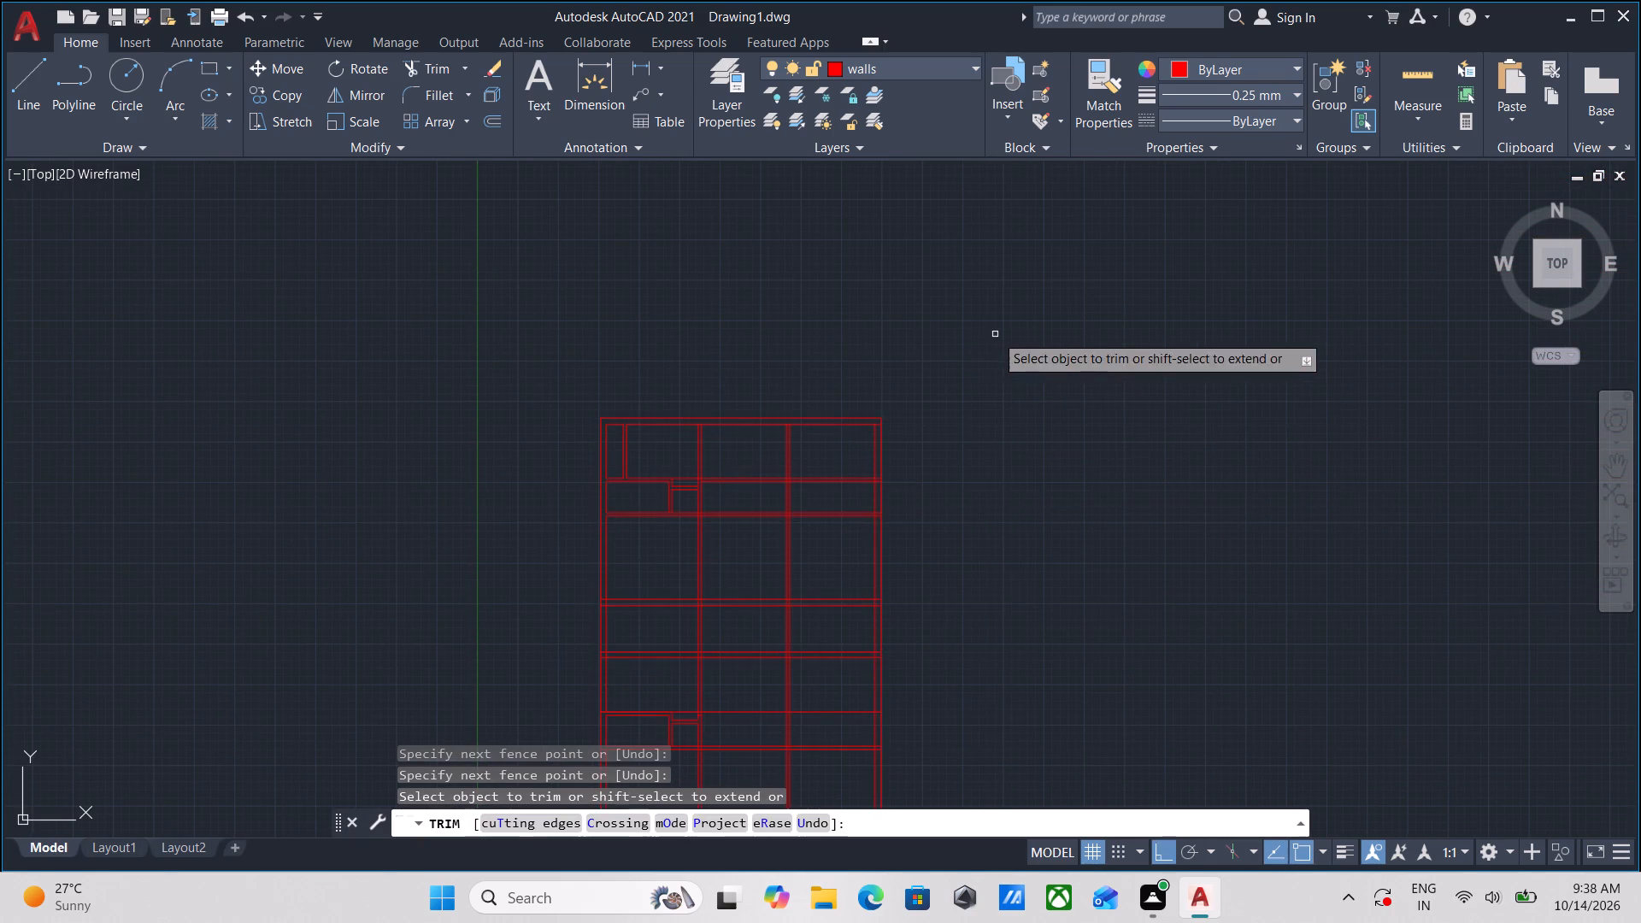
Examine the trimmed plan's lower rooms and the wall junctions along the right-hand outer wall.
{"action": "middle_click_drag", "start_coordinate": [997, 553], "coordinate": [982, 294]}
{"action": "scroll", "coordinate": [933, 461], "scroll_direction": "up", "scroll_amount": 1}
{"action": "middle_click_drag", "start_coordinate": [904, 552], "coordinate": [947, 440]}
{"action": "scroll", "coordinate": [838, 591], "scroll_direction": "up", "scroll_amount": 1}
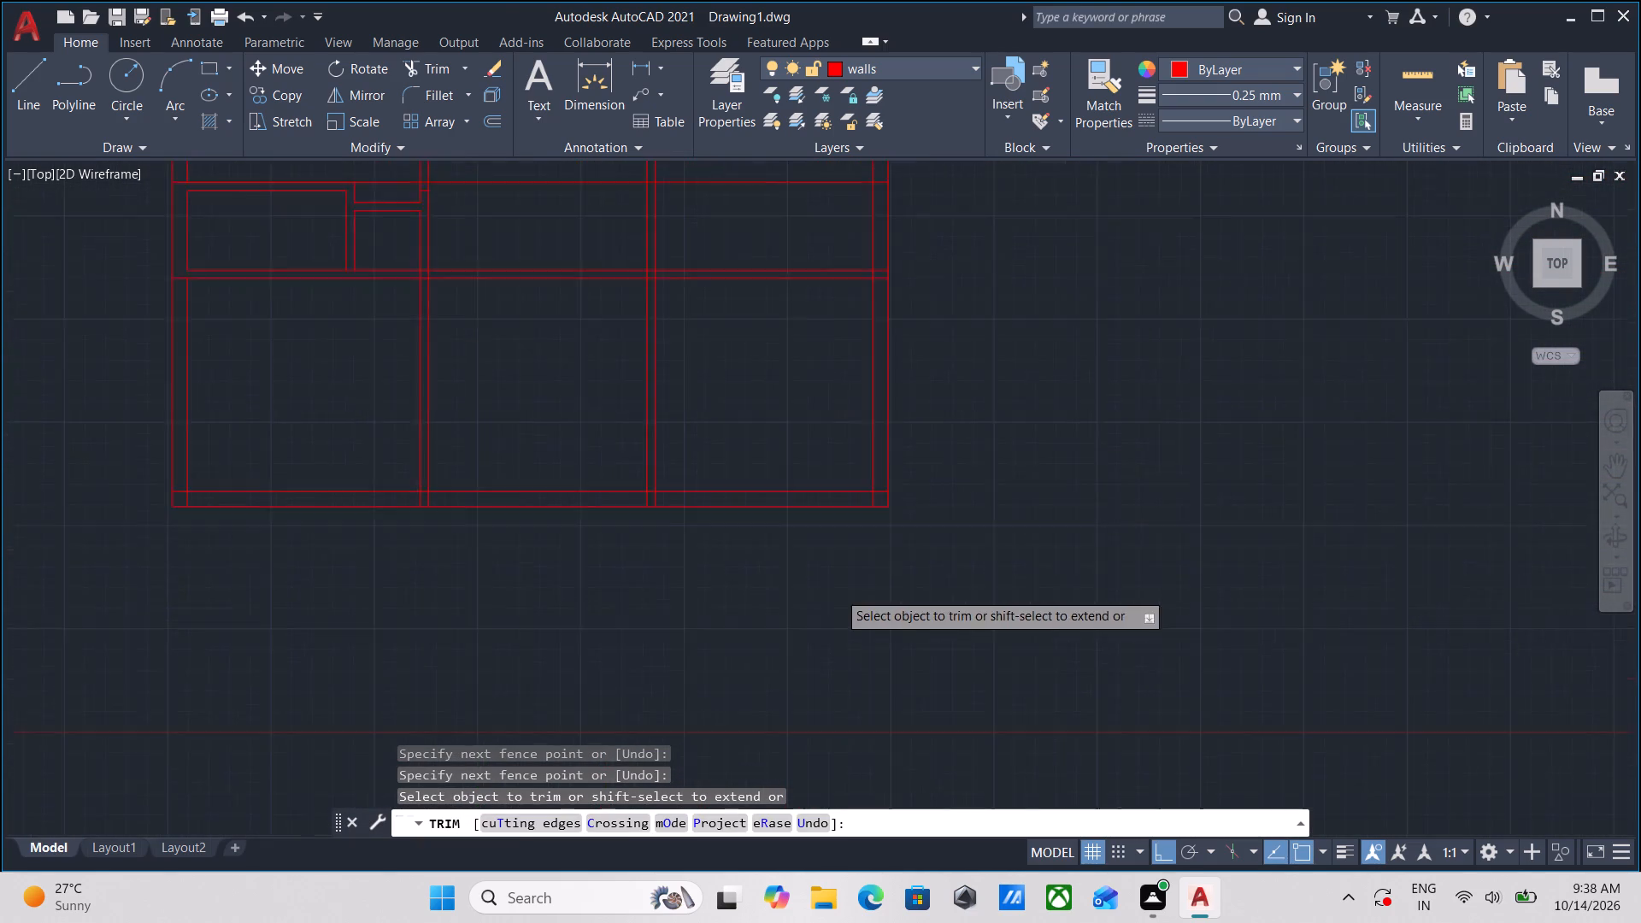
{"action": "scroll", "coordinate": [830, 591], "scroll_direction": "up", "scroll_amount": 1}
{"action": "middle_click_drag", "start_coordinate": [743, 541], "coordinate": [695, 636]}
{"action": "middle_click_drag", "start_coordinate": [685, 637], "coordinate": [631, 702]}
{"action": "middle_click_drag", "start_coordinate": [776, 638], "coordinate": [778, 673]}
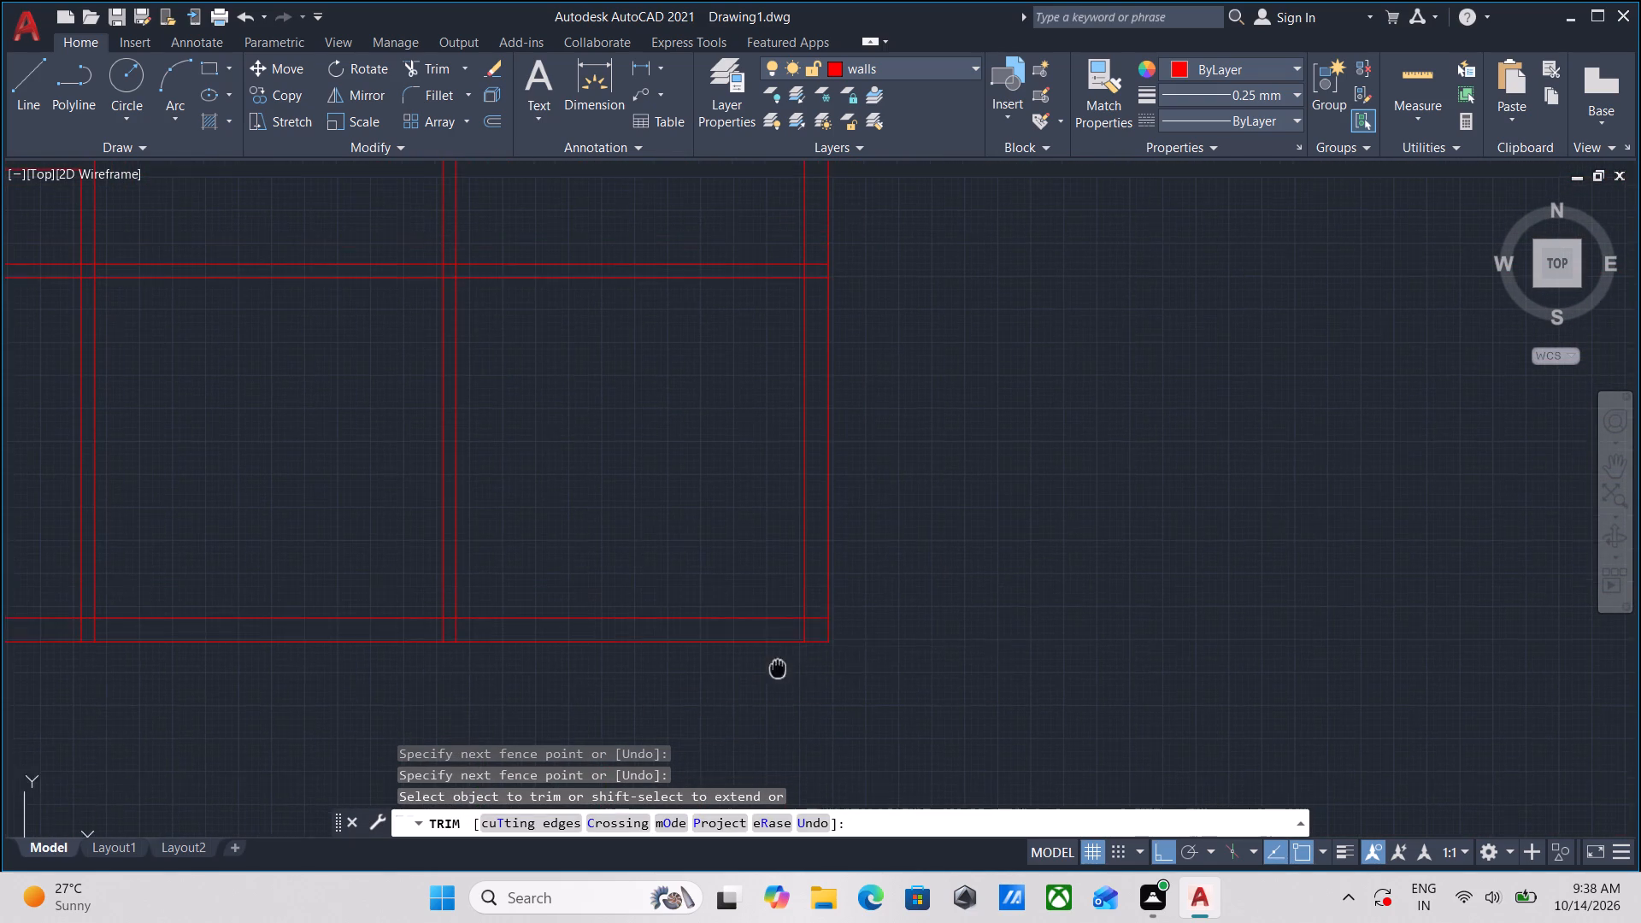
{"action": "middle_click_drag", "start_coordinate": [778, 673], "coordinate": [778, 679]}
{"action": "middle_click_drag", "start_coordinate": [603, 381], "coordinate": [619, 502]}
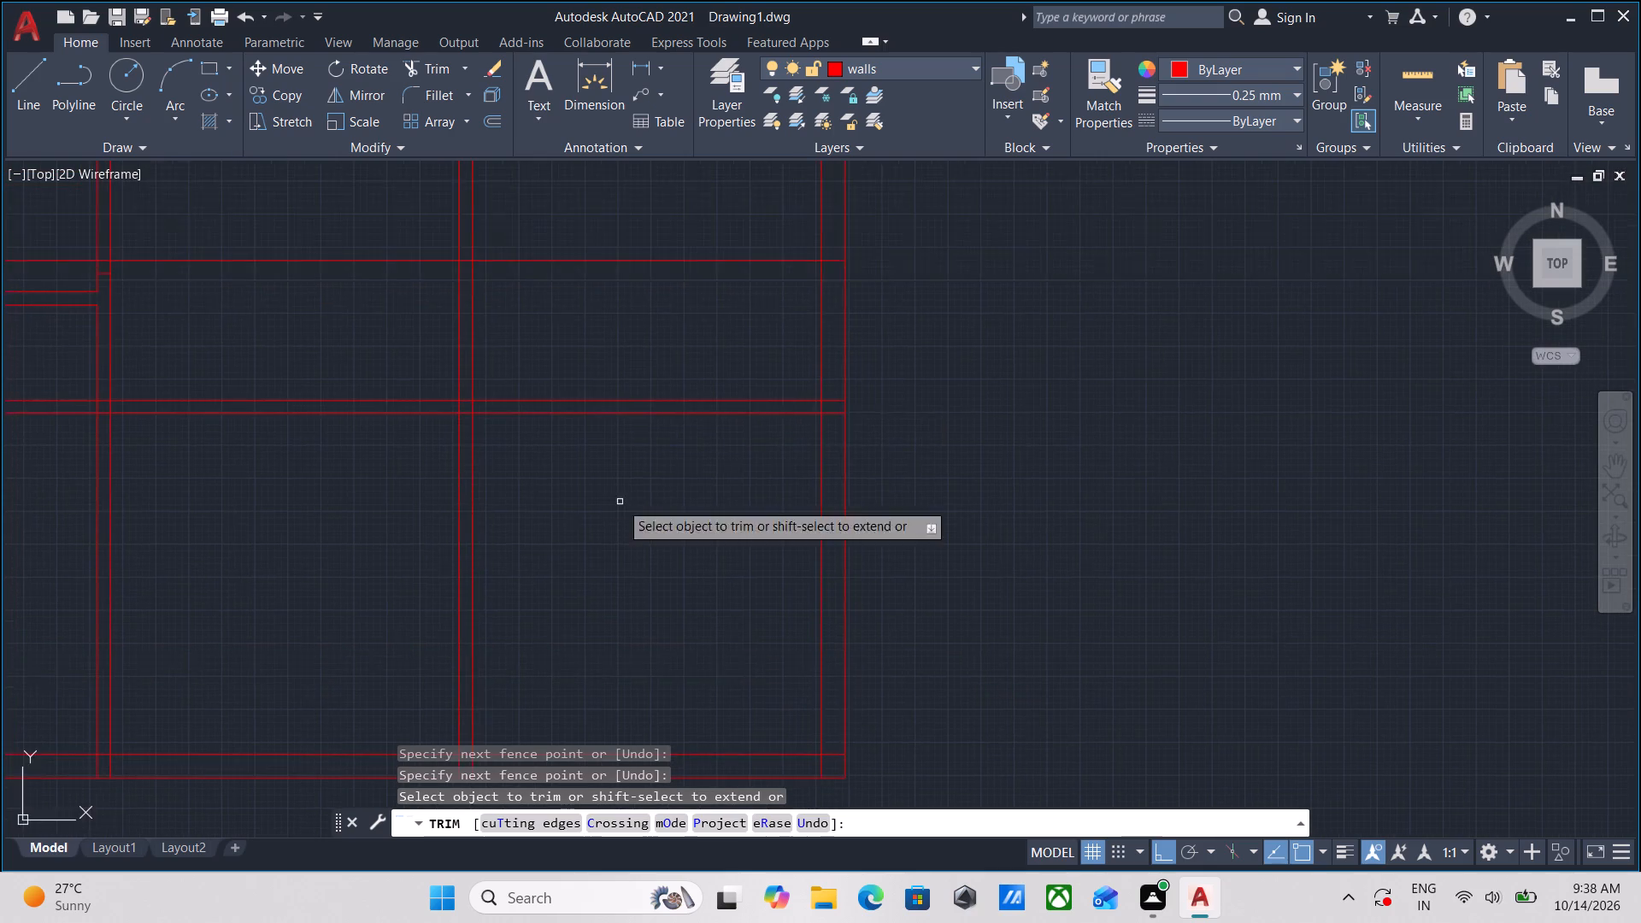
{"action": "scroll", "coordinate": [620, 438], "scroll_direction": "down", "scroll_amount": 1}
{"action": "middle_click_drag", "start_coordinate": [627, 456], "coordinate": [650, 515]}
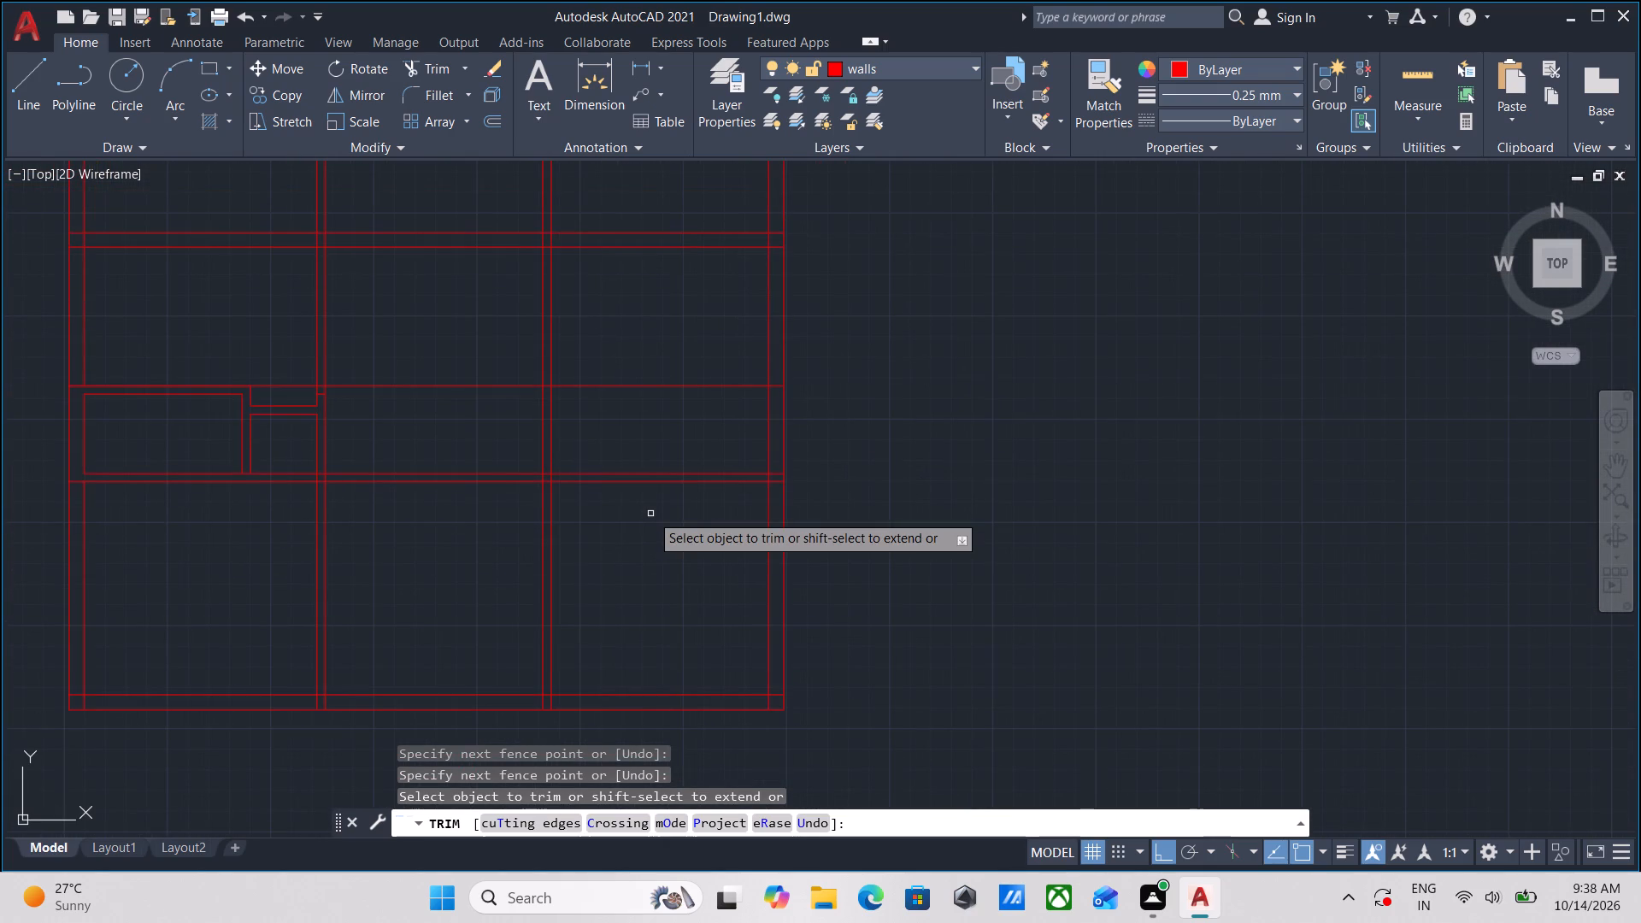
{"action": "scroll", "coordinate": [650, 514], "scroll_direction": "down", "scroll_amount": 1}
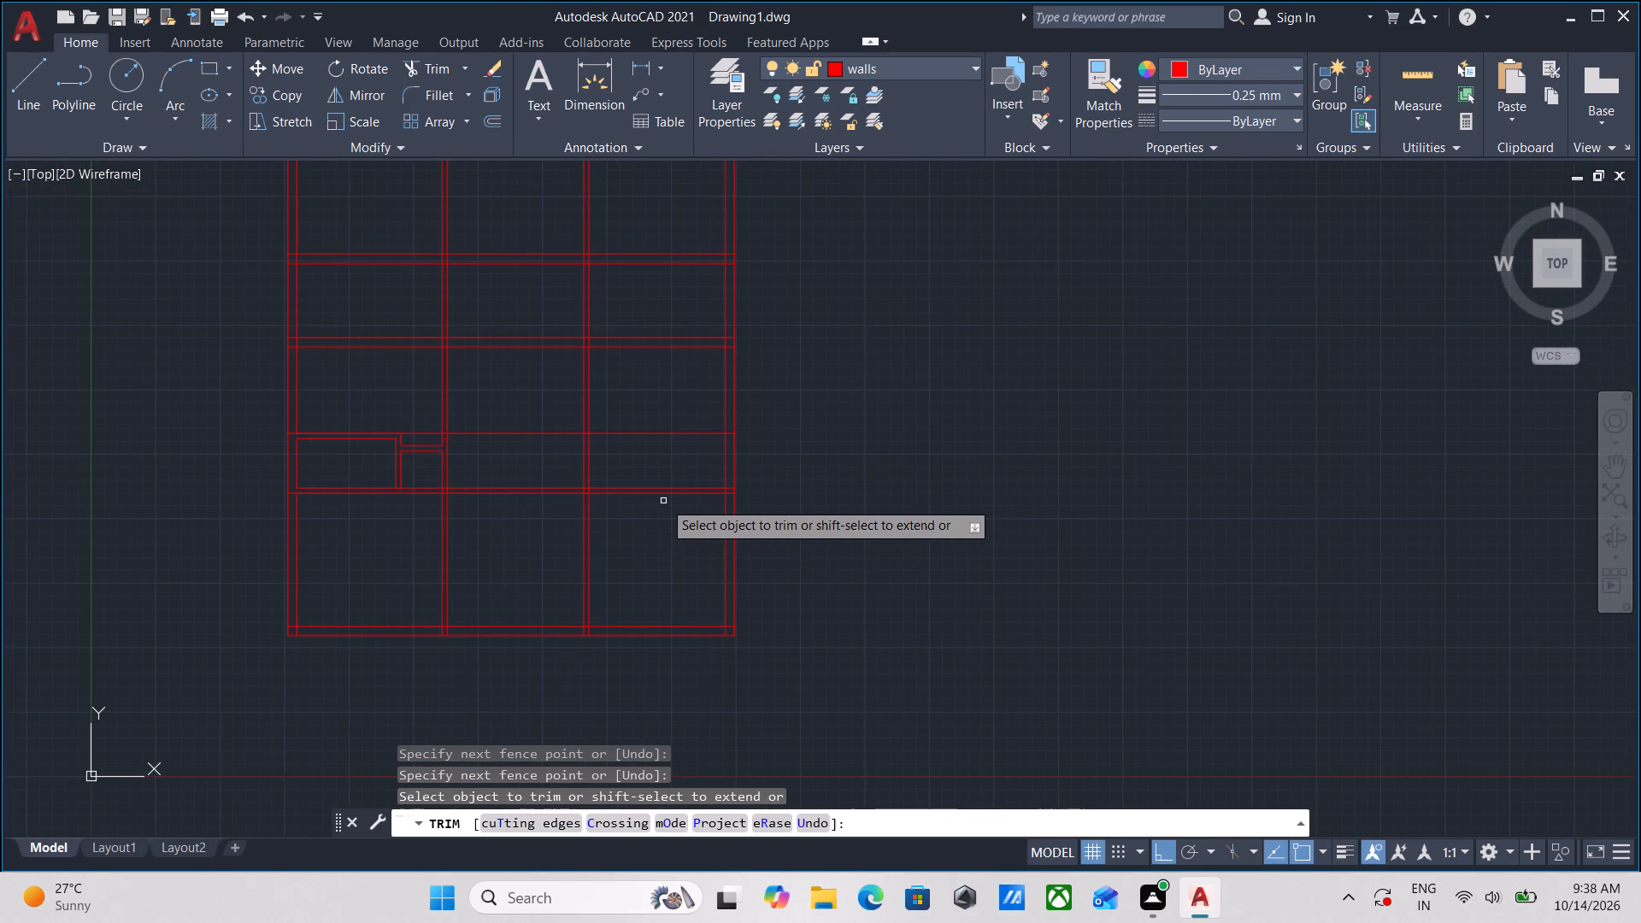
{"action": "scroll", "coordinate": [663, 501], "scroll_direction": "up", "scroll_amount": 1}
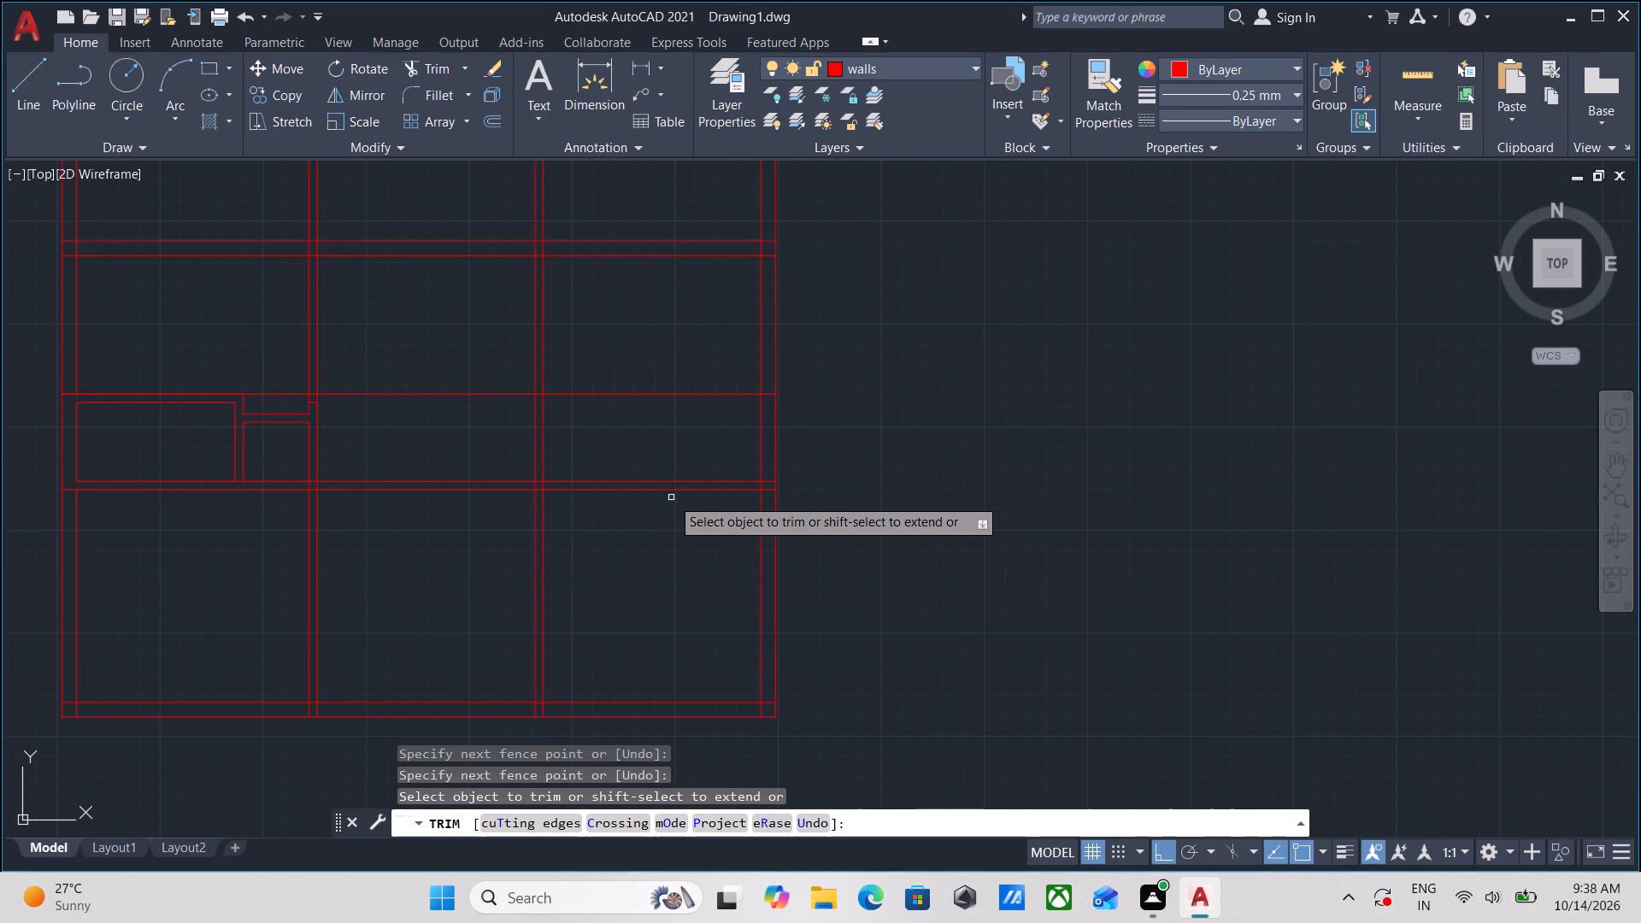
{"action": "scroll", "coordinate": [714, 373], "scroll_direction": "up", "scroll_amount": 1}
{"action": "middle_click_drag", "start_coordinate": [646, 436], "coordinate": [711, 439]}
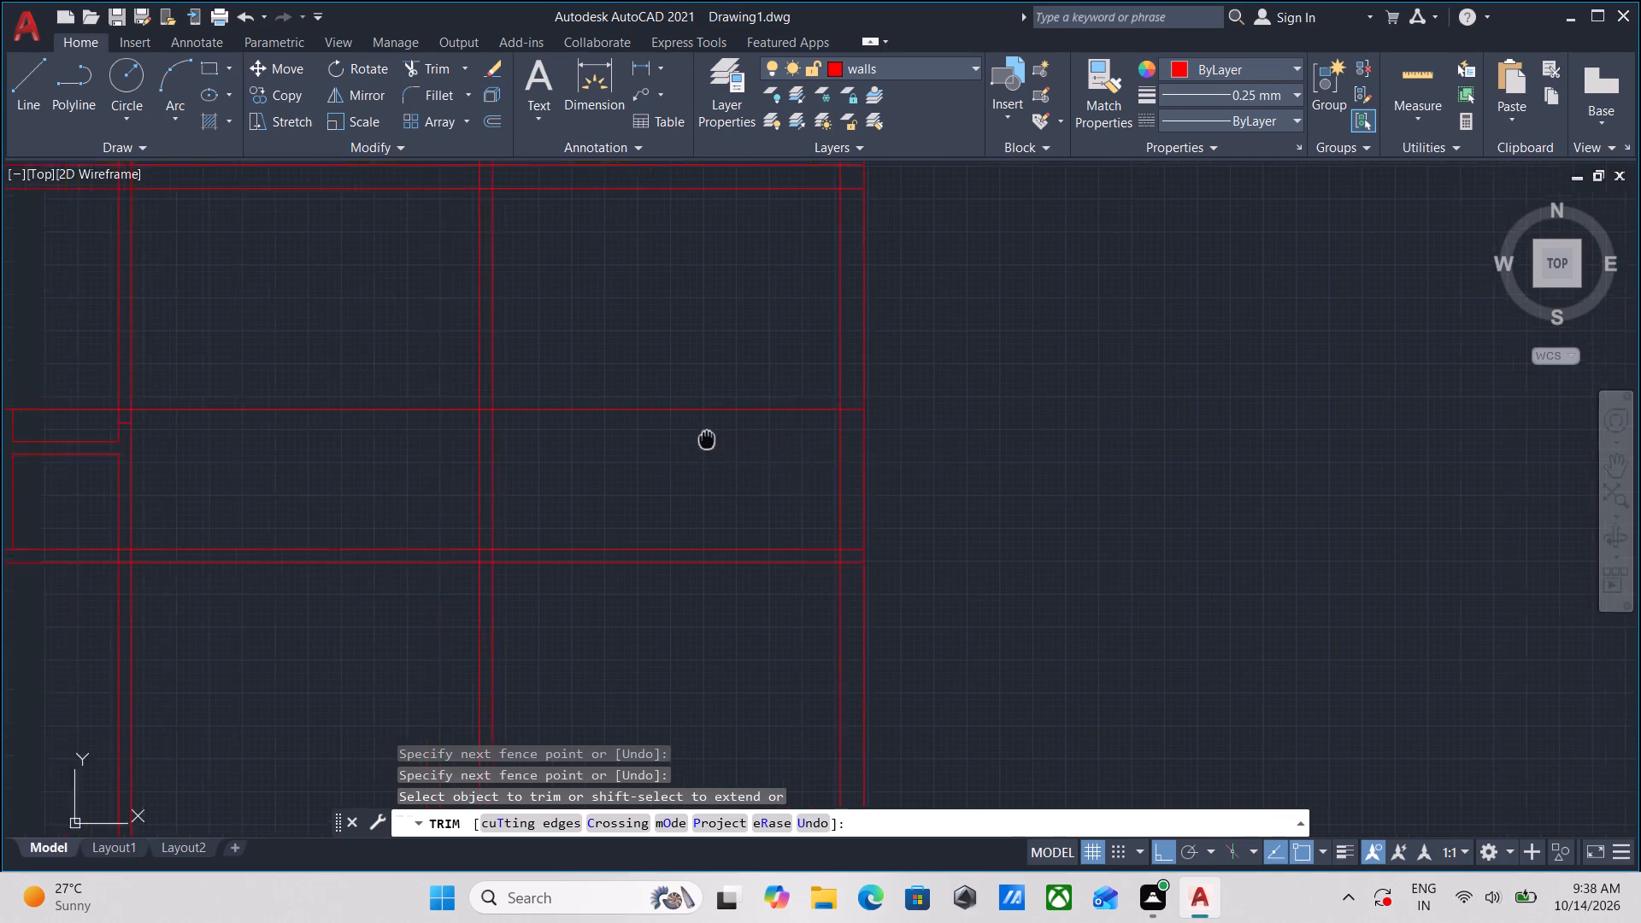
{"action": "middle_click_drag", "start_coordinate": [711, 439], "coordinate": [791, 438]}
{"action": "key", "text": "Escape"}
Offset the single horizontal line above the lower small rooms 5" downward to give the wall its thickness.
{"action": "left_click_drag", "start_coordinate": [786, 432], "coordinate": [774, 398]}
{"action": "left_click", "coordinate": [741, 352]}
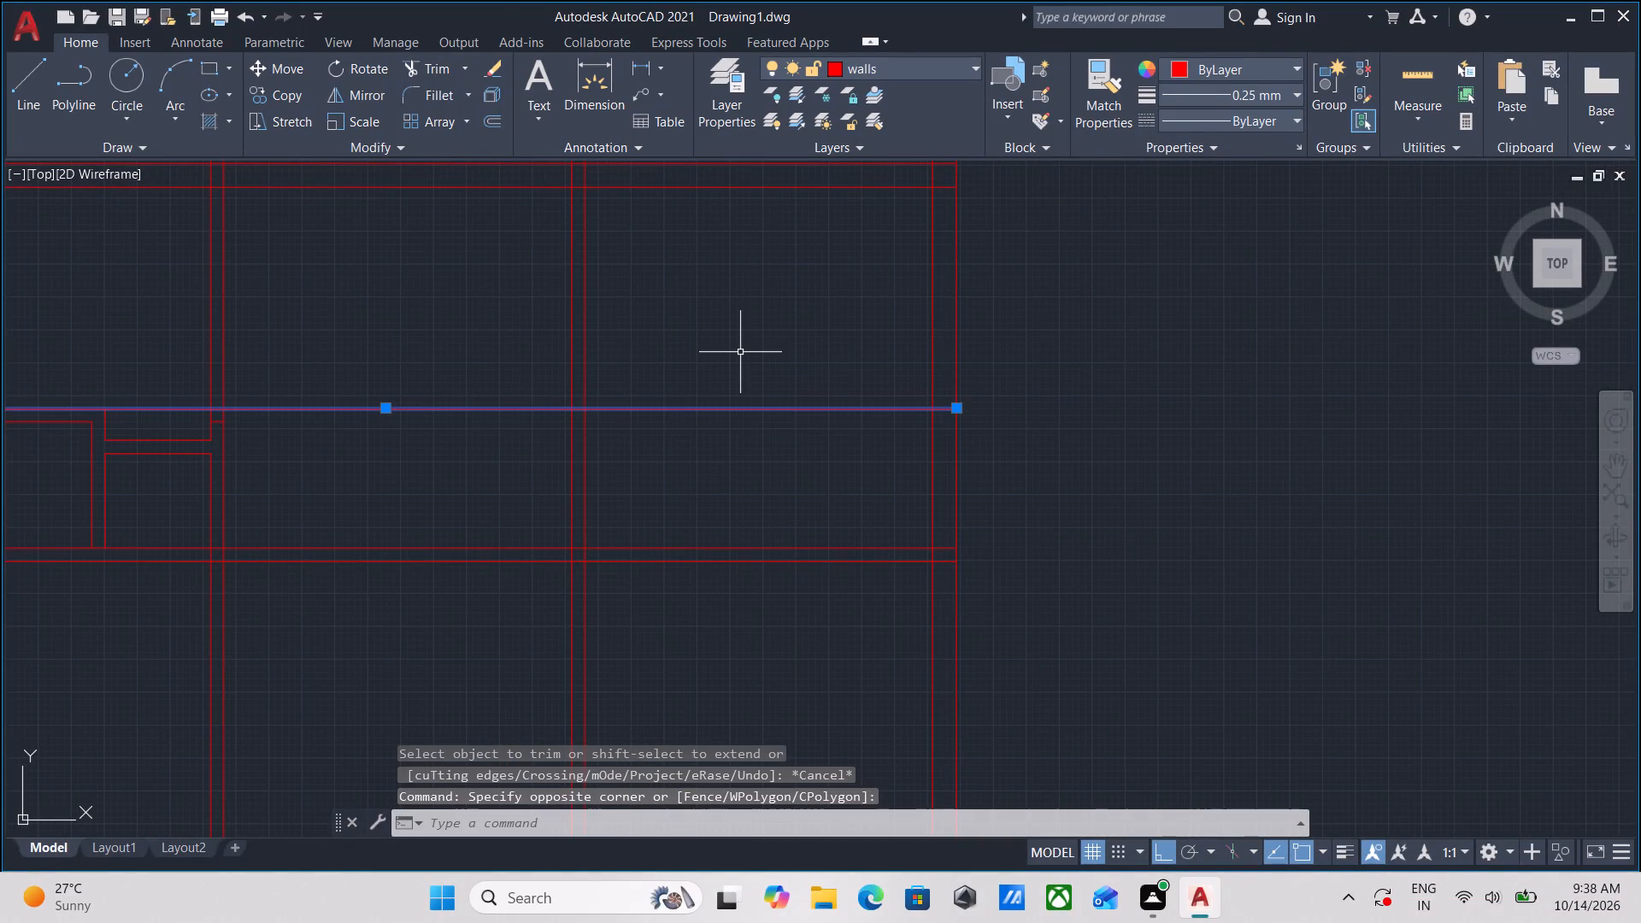
{"action": "key", "text": "o"}
{"action": "key", "text": "Return"}
{"action": "left_click", "coordinate": [787, 409]}
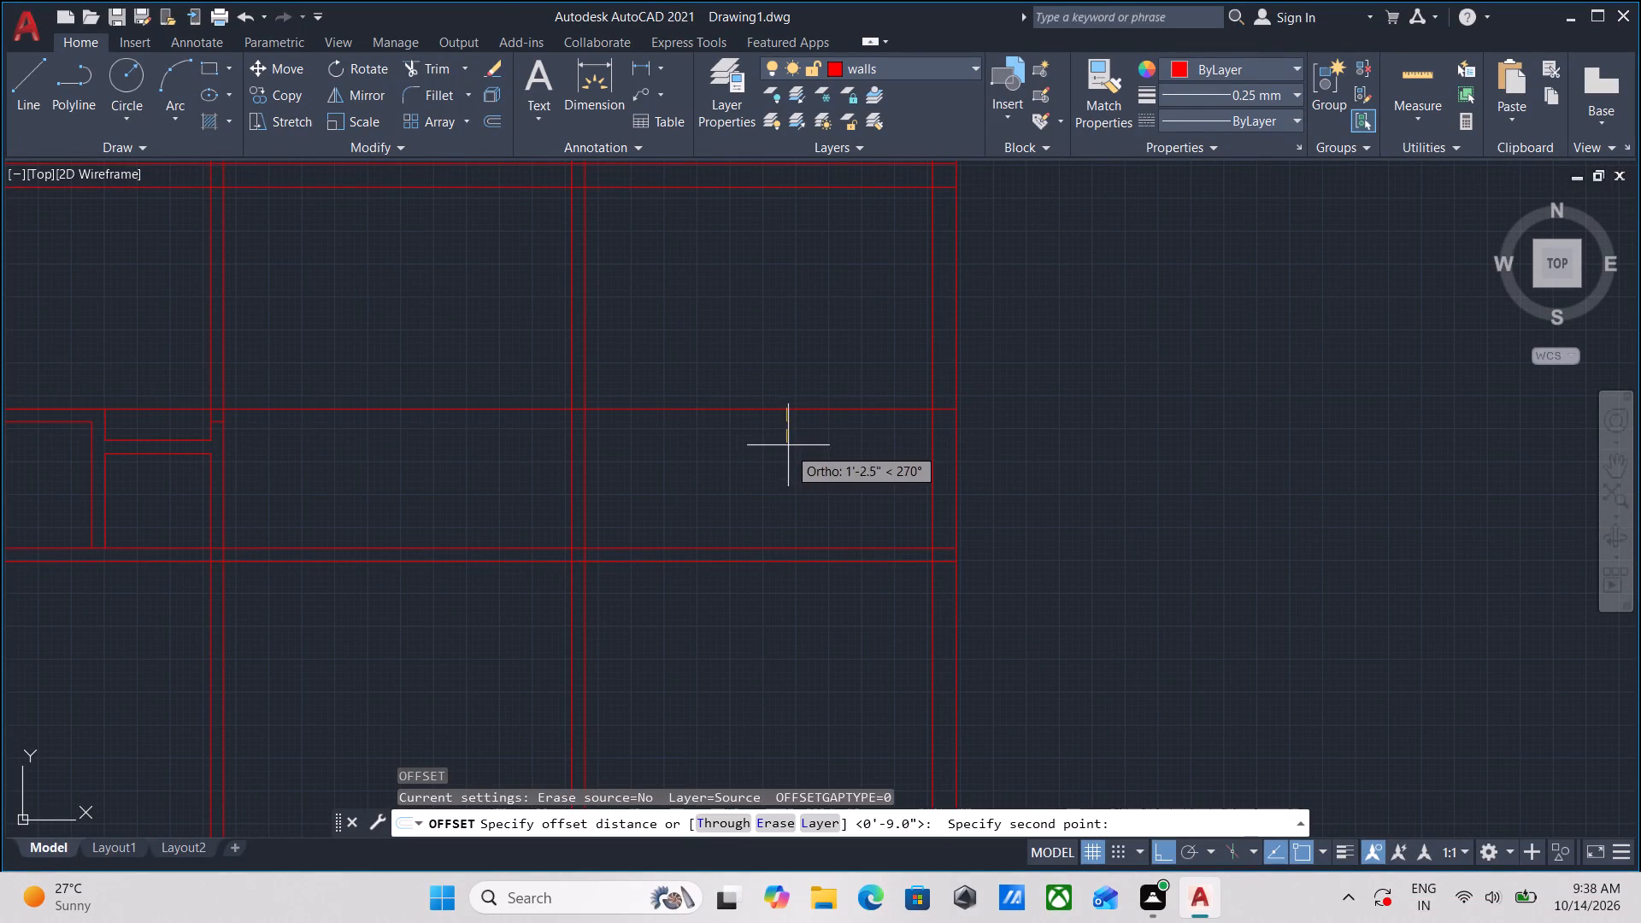
{"action": "left_click", "coordinate": [789, 445]}
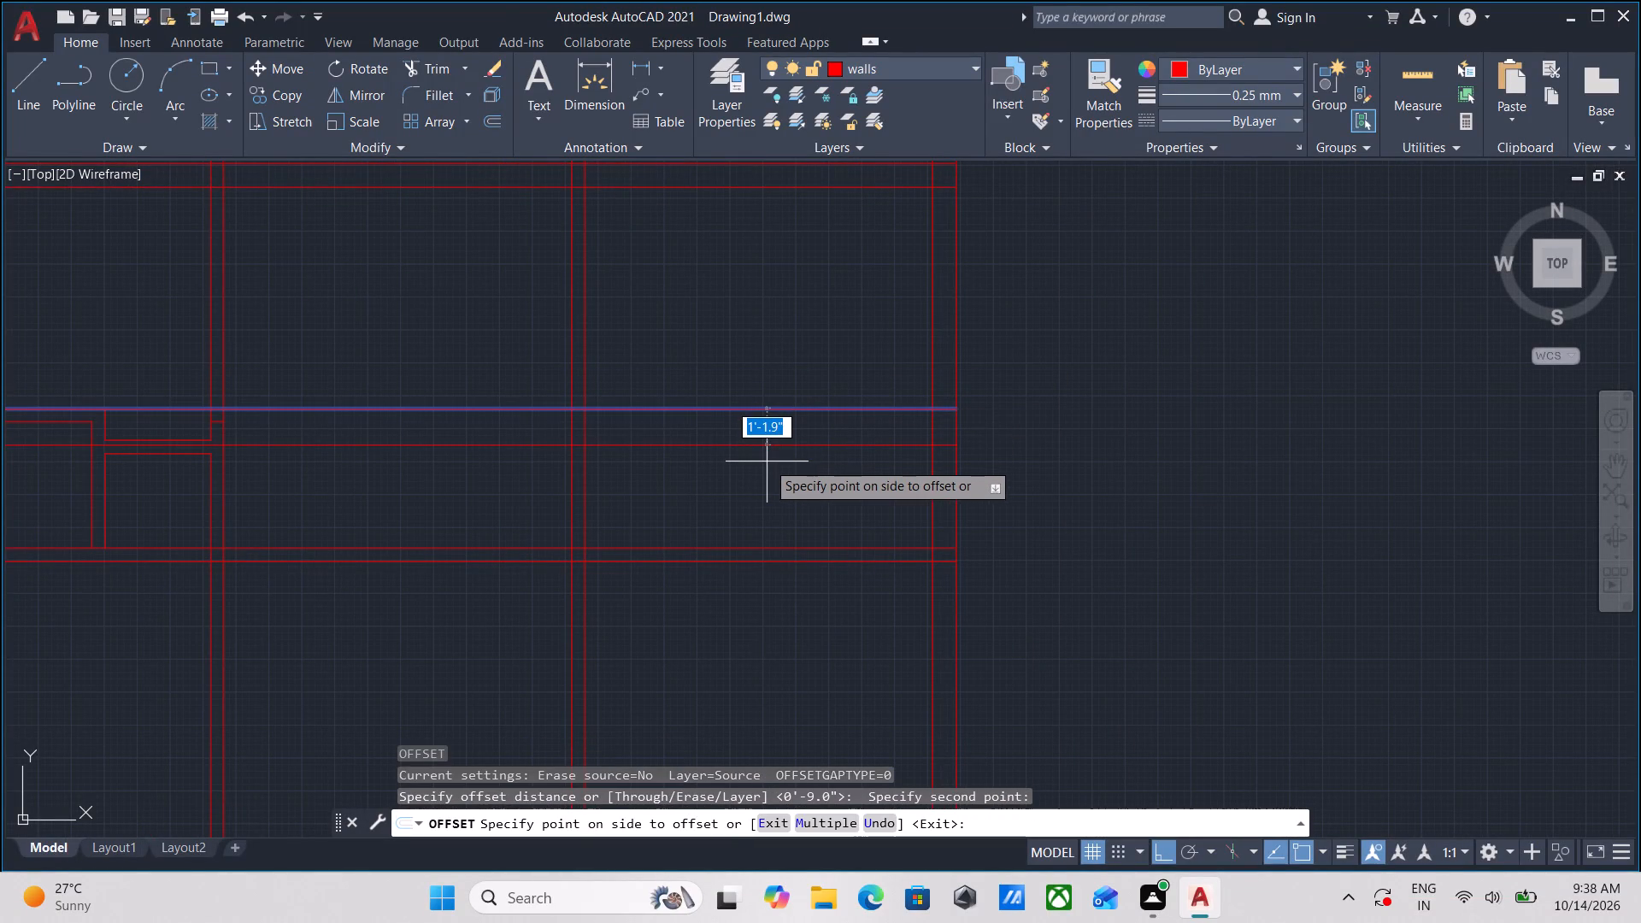
{"action": "key", "text": "5"}
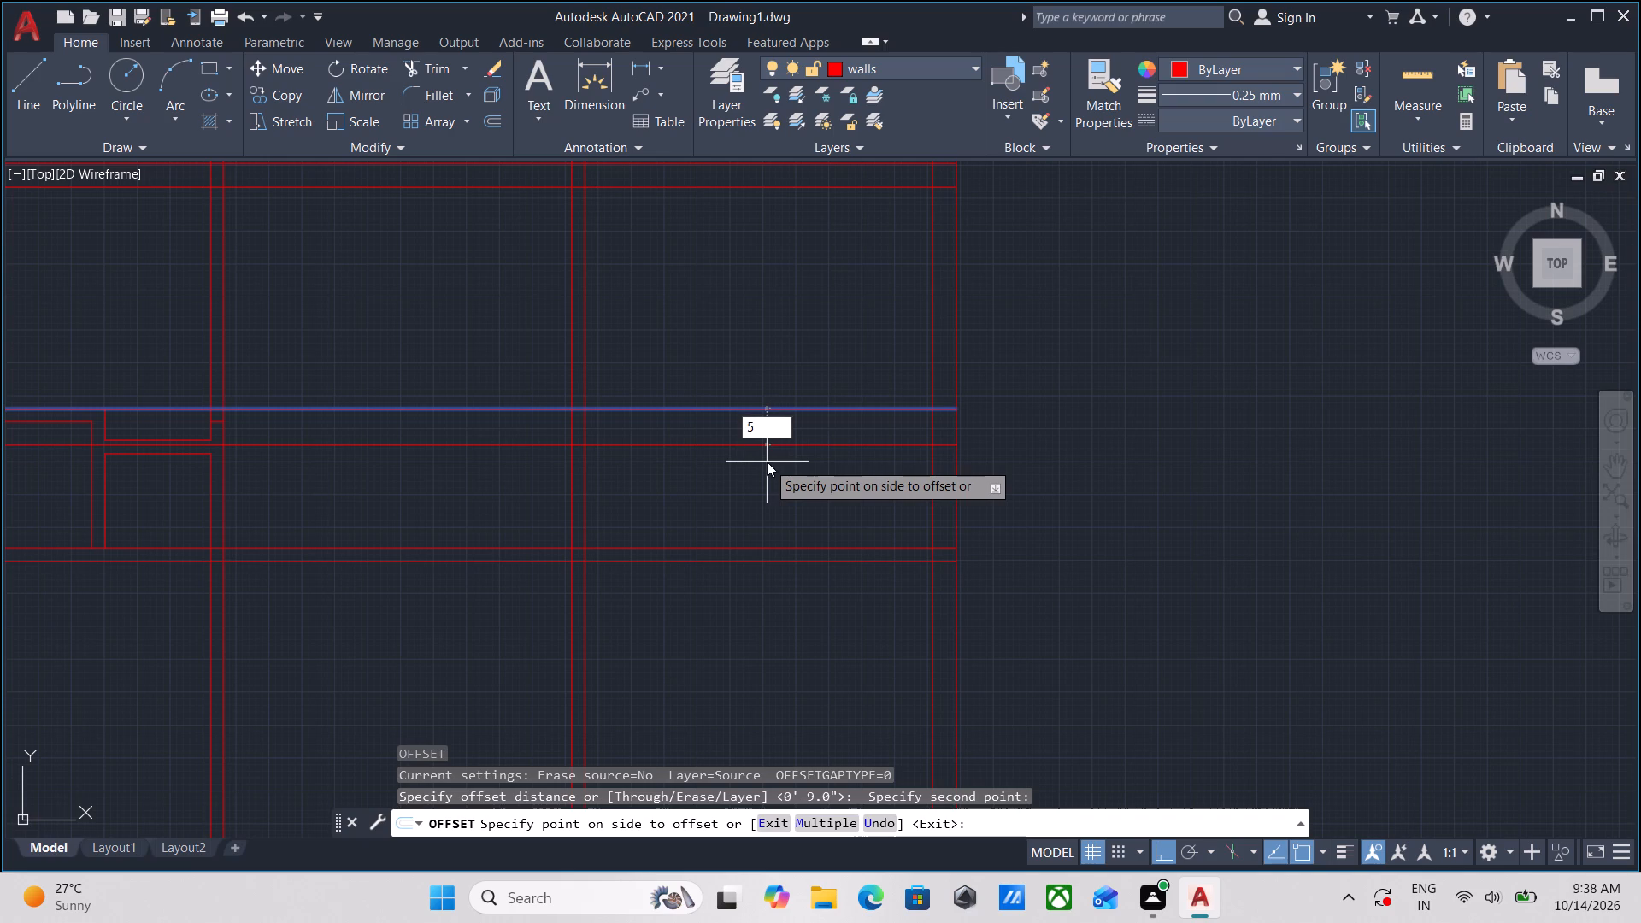
{"action": "key", "text": "Return"}
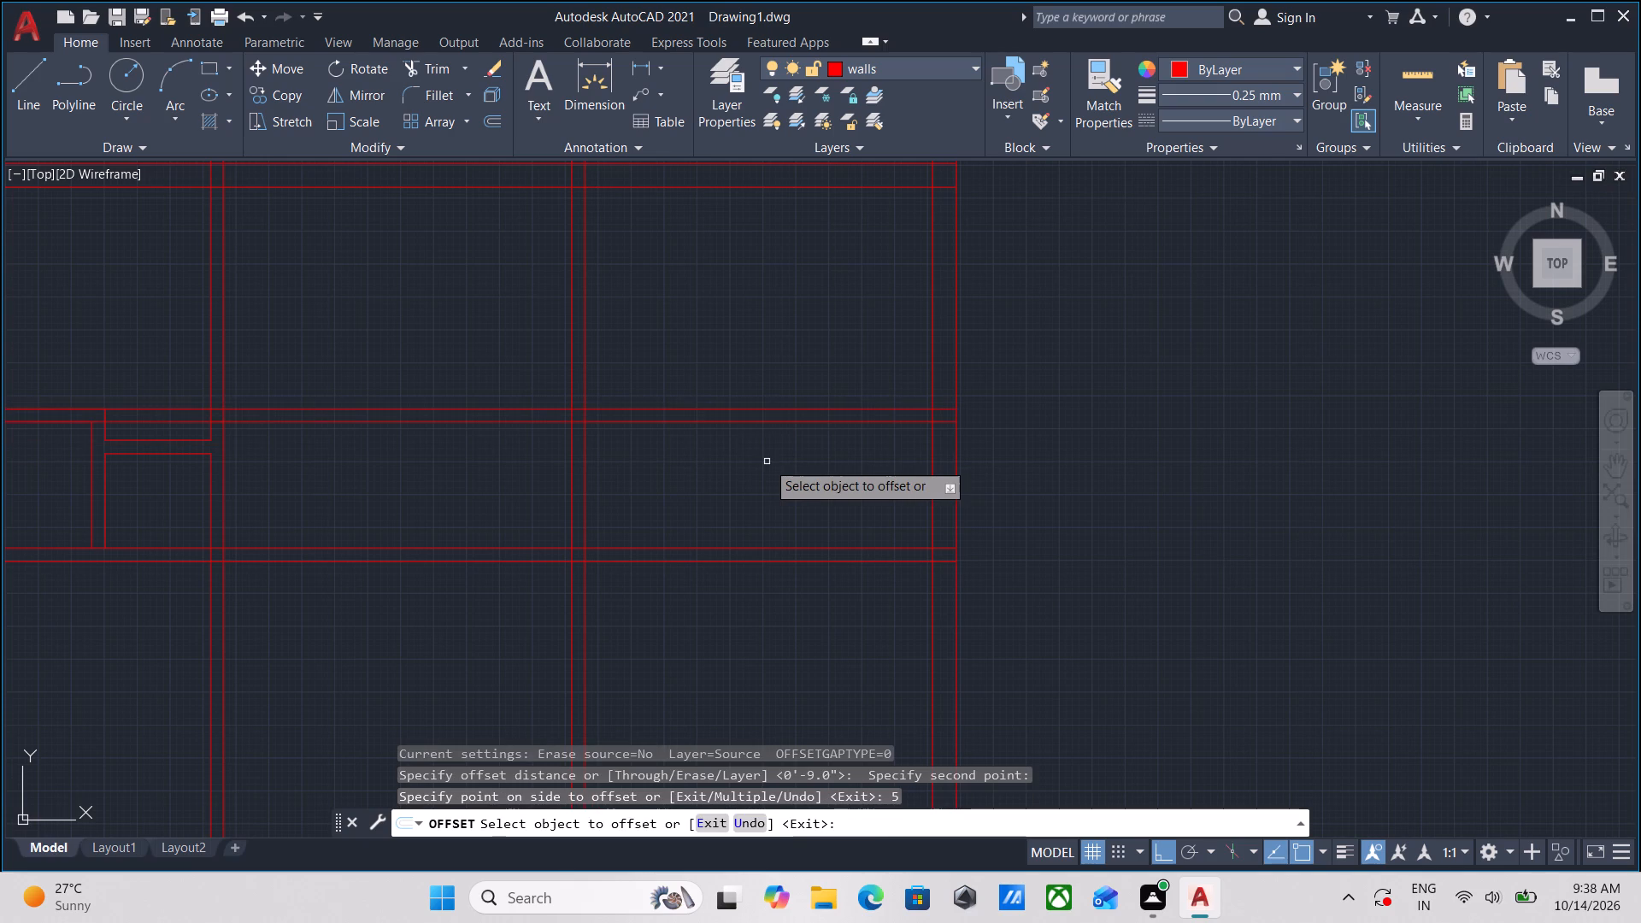
Trim the right-hand wall's inner line and the upper line's stub where the wall below the narrow room band meets it.
{"action": "scroll", "coordinate": [887, 506], "scroll_direction": "up", "scroll_amount": 1}
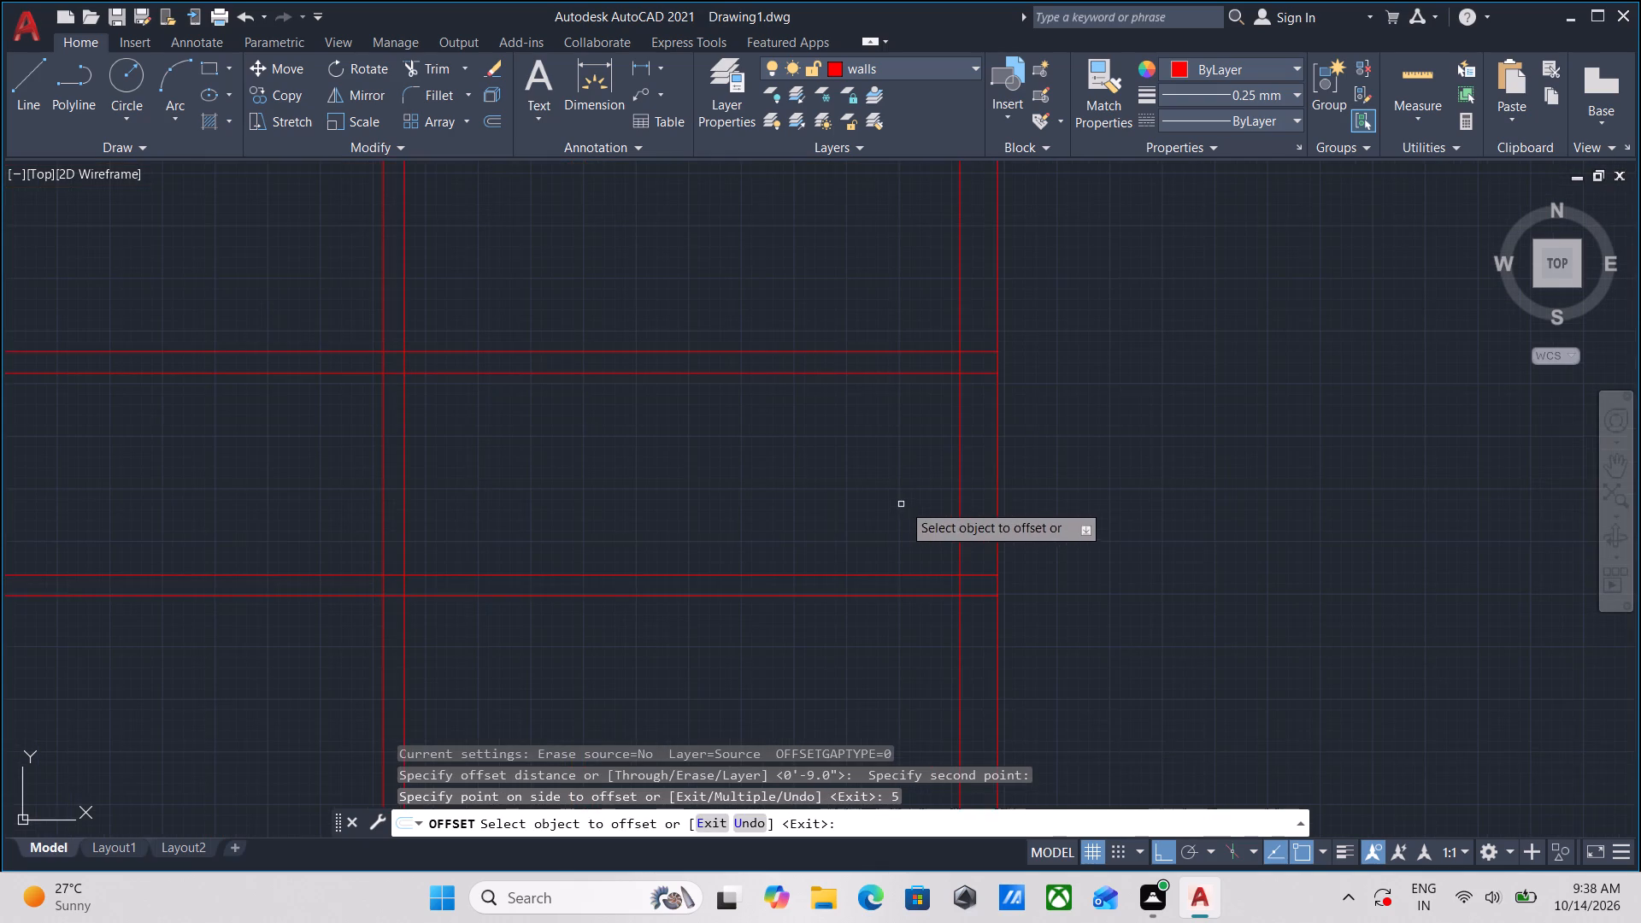
{"action": "middle_click_drag", "start_coordinate": [903, 502], "coordinate": [803, 498]}
{"action": "type", "text": "tr"}
{"action": "key", "text": "Return"}
{"action": "scroll", "coordinate": [885, 646], "scroll_direction": "up", "scroll_amount": 2}
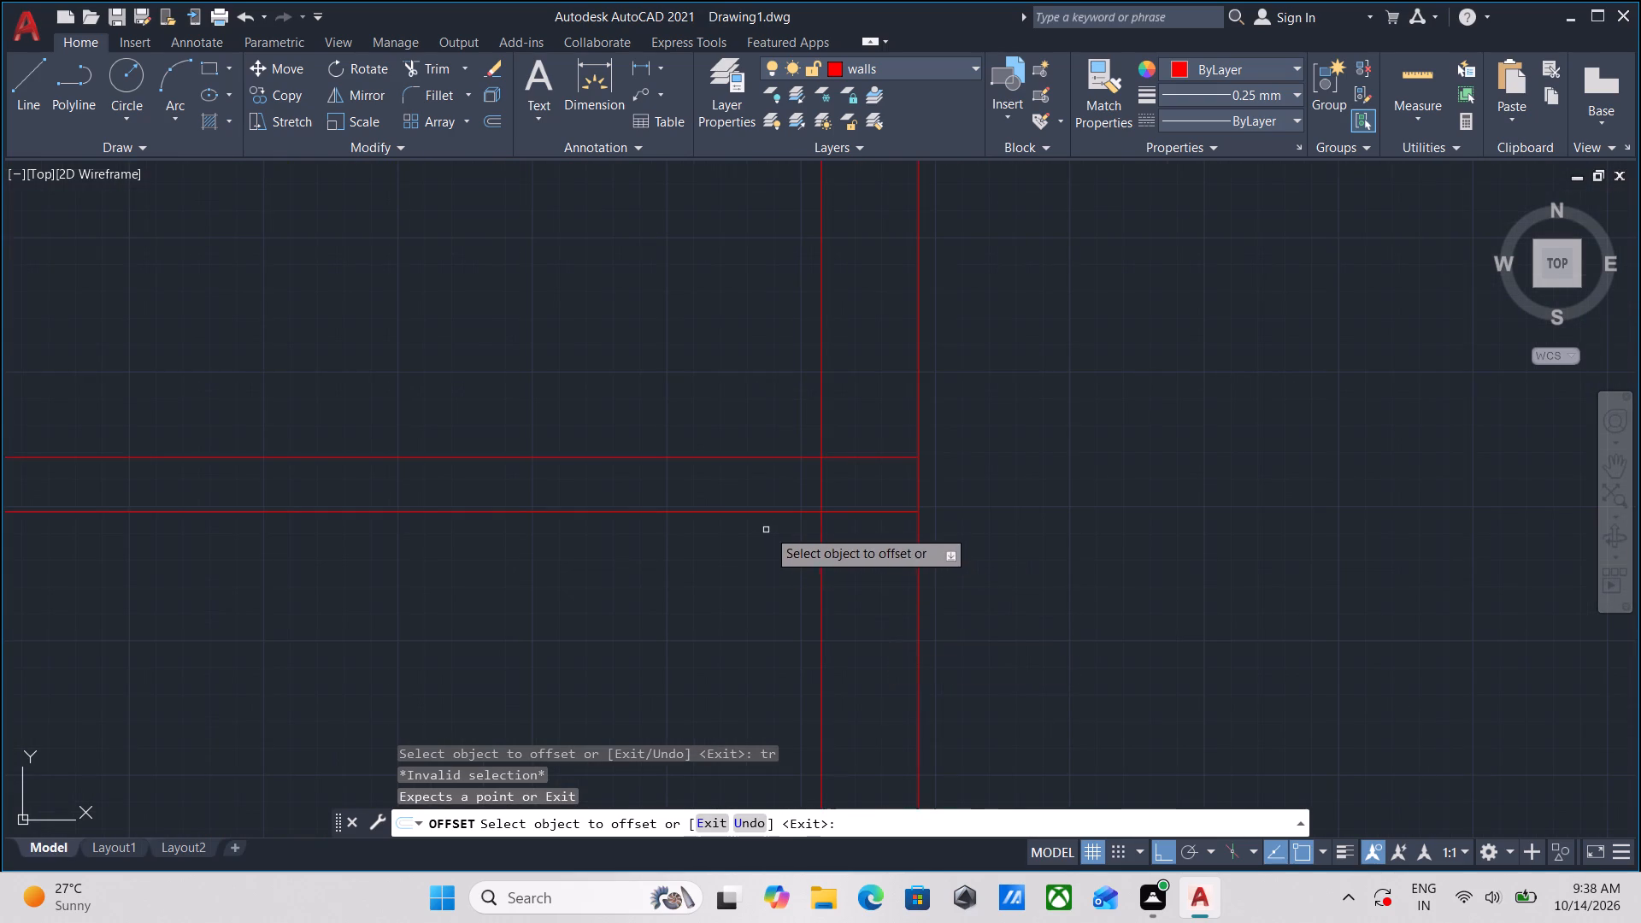
{"action": "left_click", "coordinate": [793, 483]}
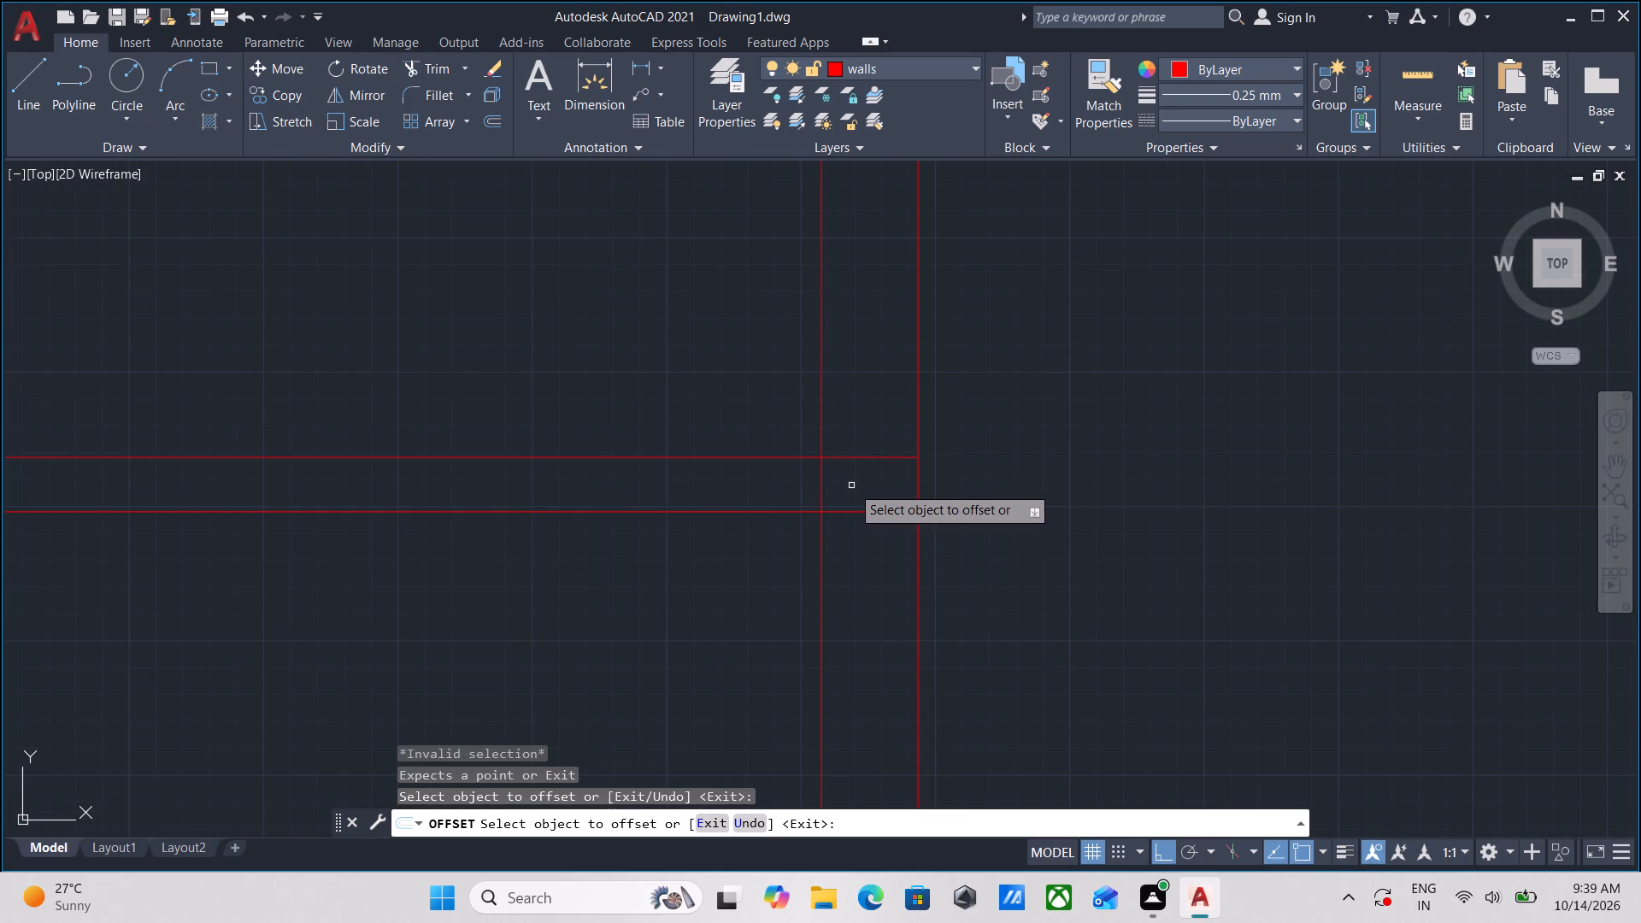
{"action": "key", "text": "Escape"}
{"action": "type", "text": "tr"}
{"action": "key", "text": "Return"}
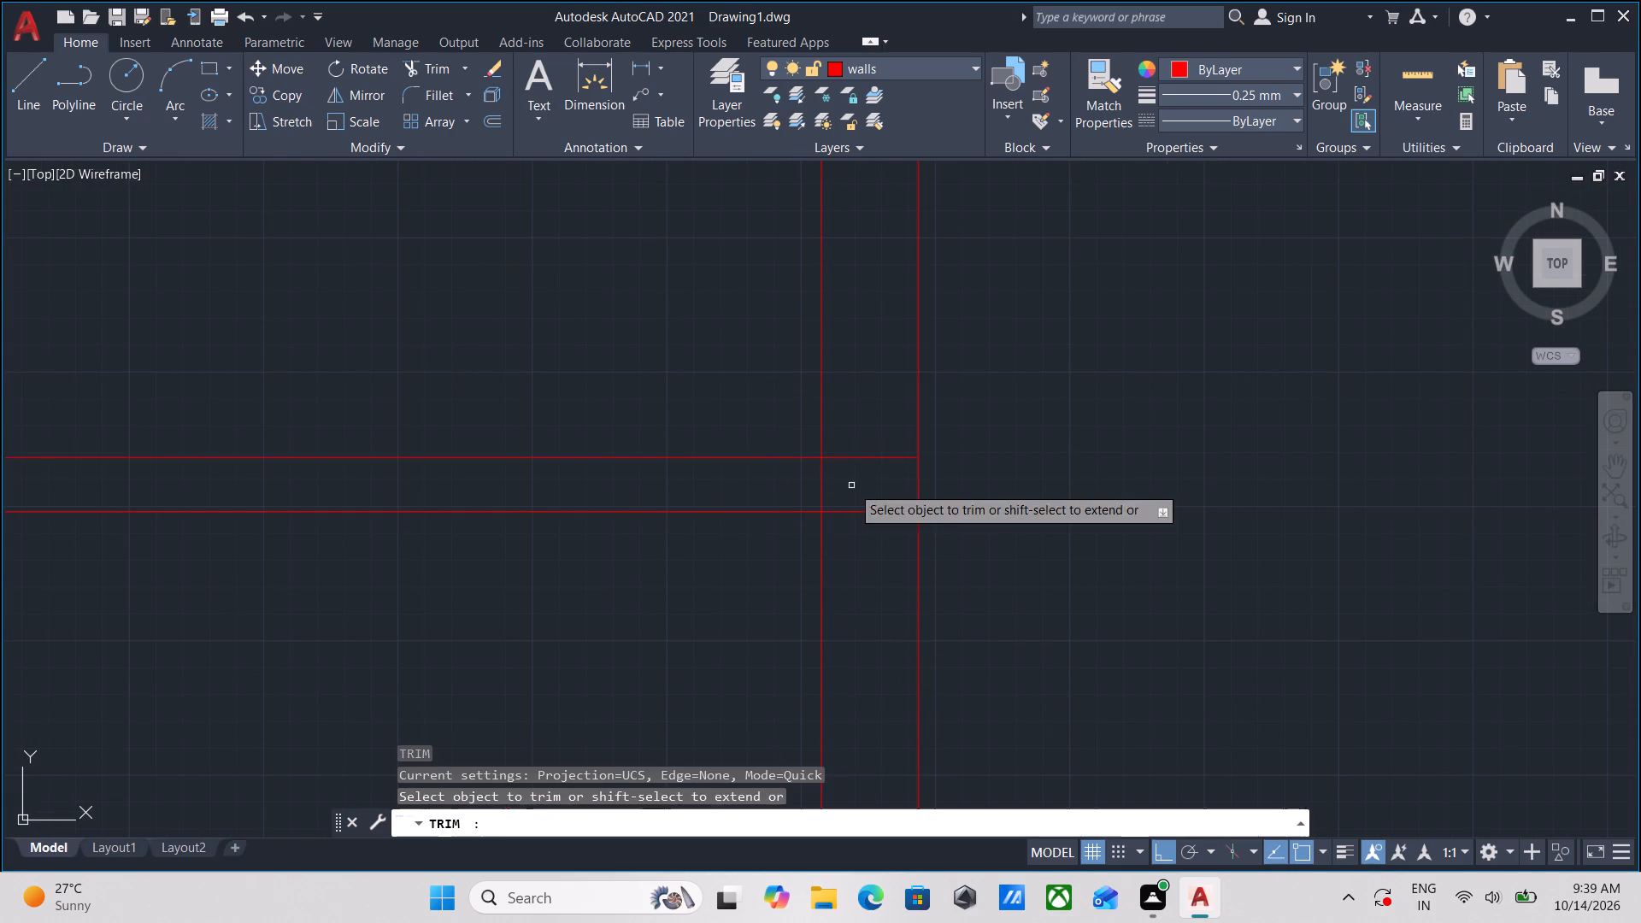
{"action": "left_click", "coordinate": [791, 485]}
{"action": "left_click", "coordinate": [894, 485]}
{"action": "left_click", "coordinate": [877, 486]}
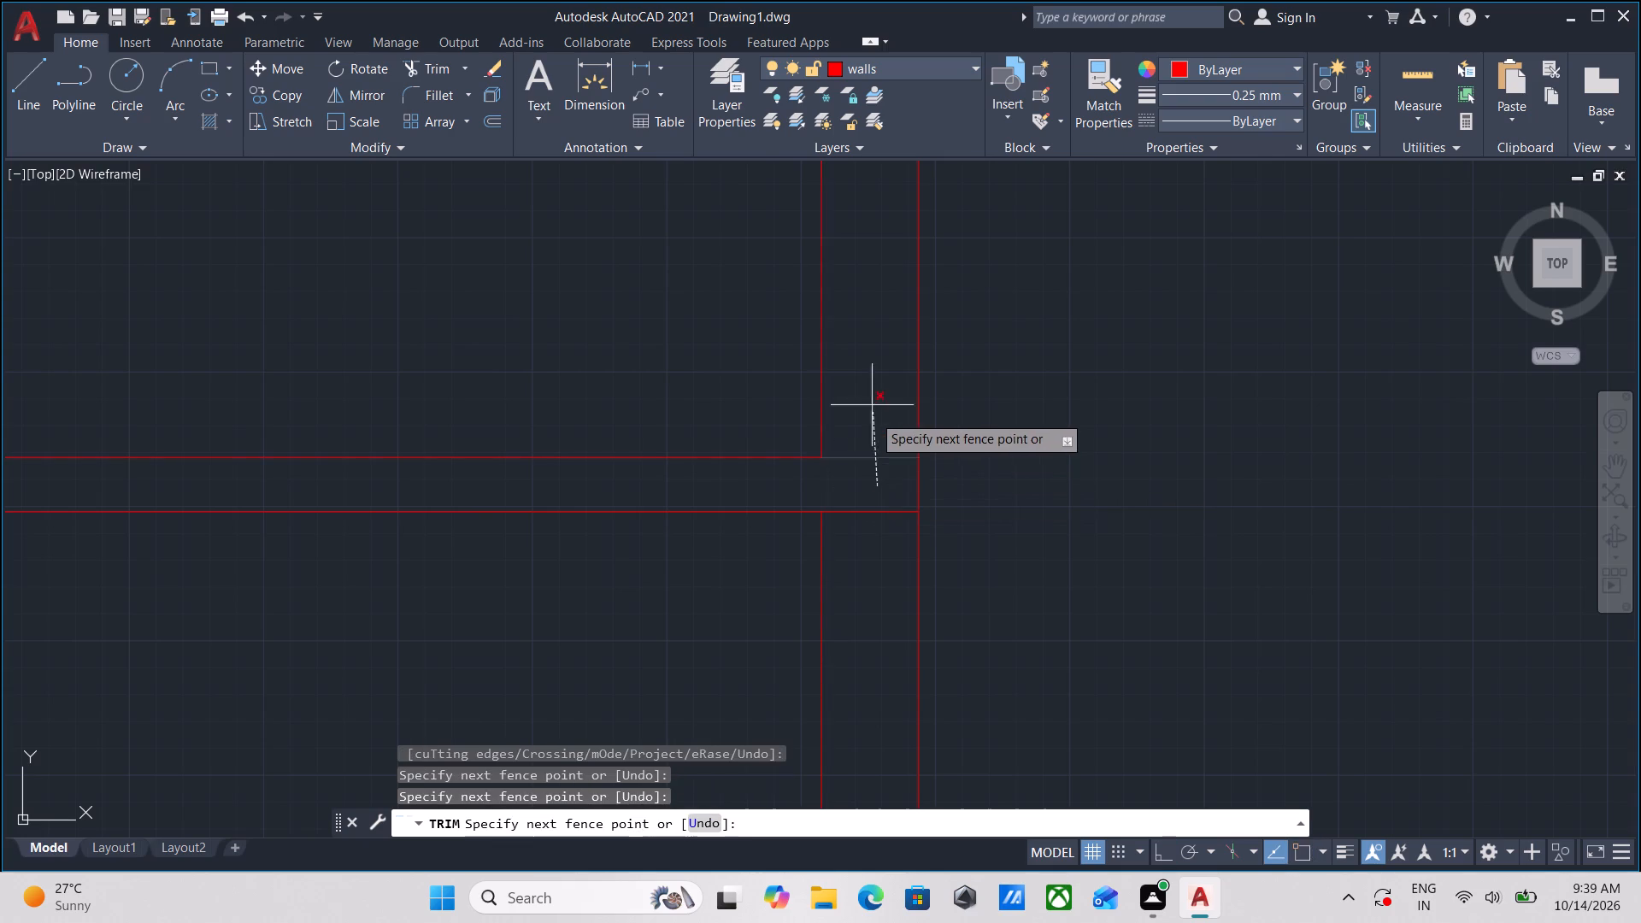
{"action": "left_click", "coordinate": [871, 358]}
Trim the right-hand wall's inner line and the lower line's stub where the wall above the narrow room band meets it.
{"action": "scroll", "coordinate": [871, 358], "scroll_direction": "down", "scroll_amount": 1}
{"action": "middle_click_drag", "start_coordinate": [871, 358], "coordinate": [878, 604]}
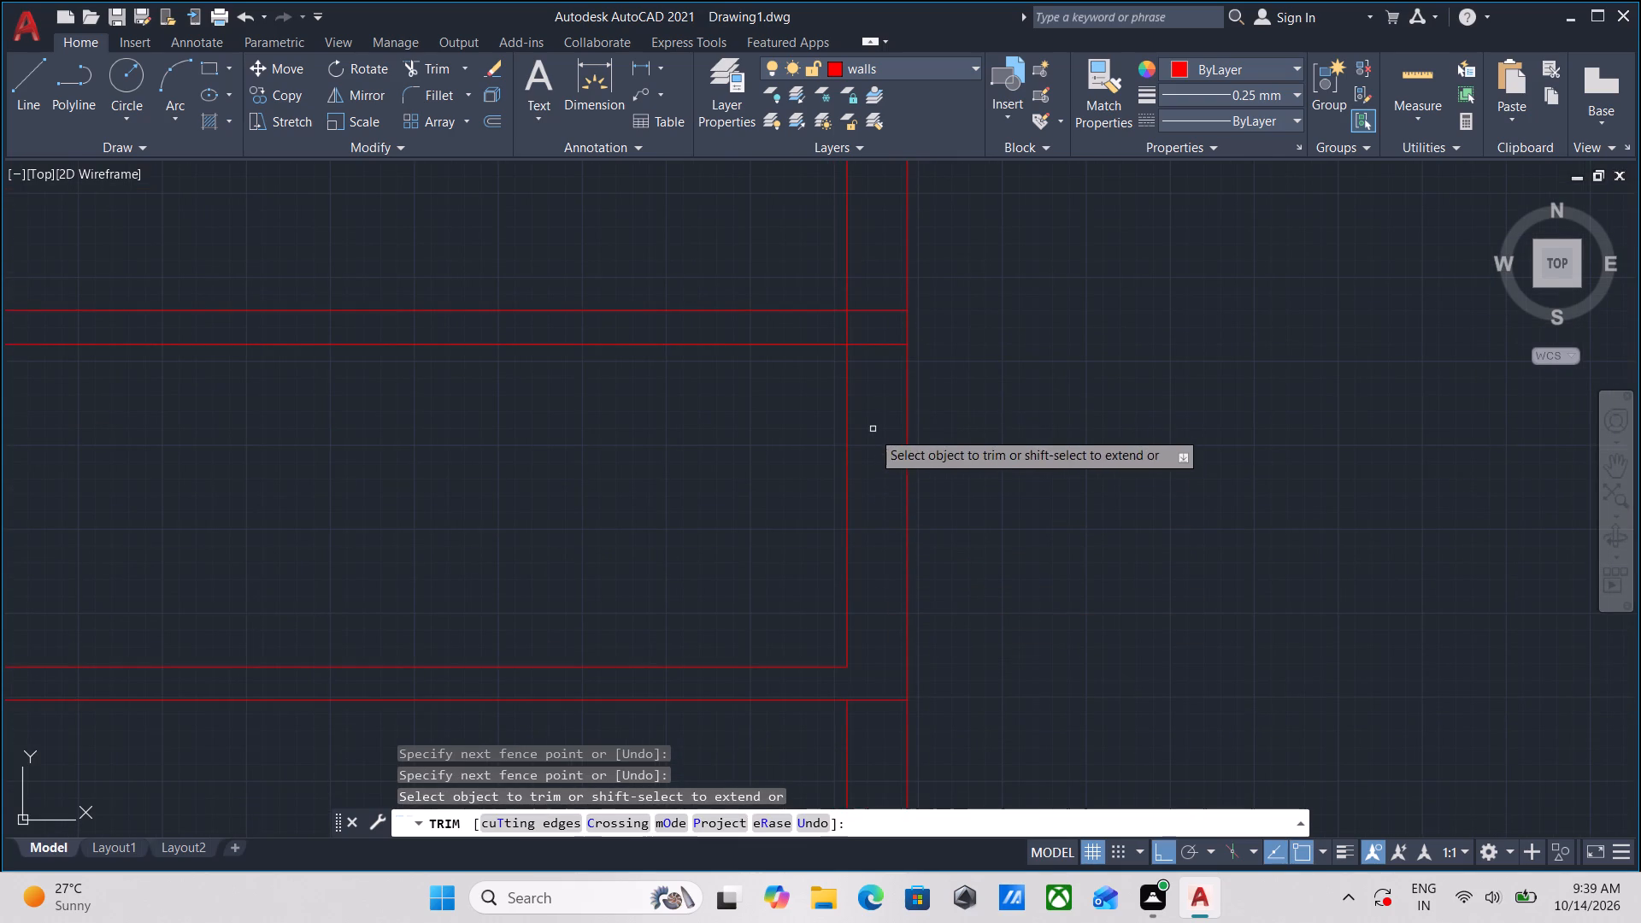
{"action": "left_click", "coordinate": [877, 420]}
{"action": "left_click", "coordinate": [875, 332]}
{"action": "left_click", "coordinate": [865, 328]}
{"action": "left_click", "coordinate": [808, 319]}
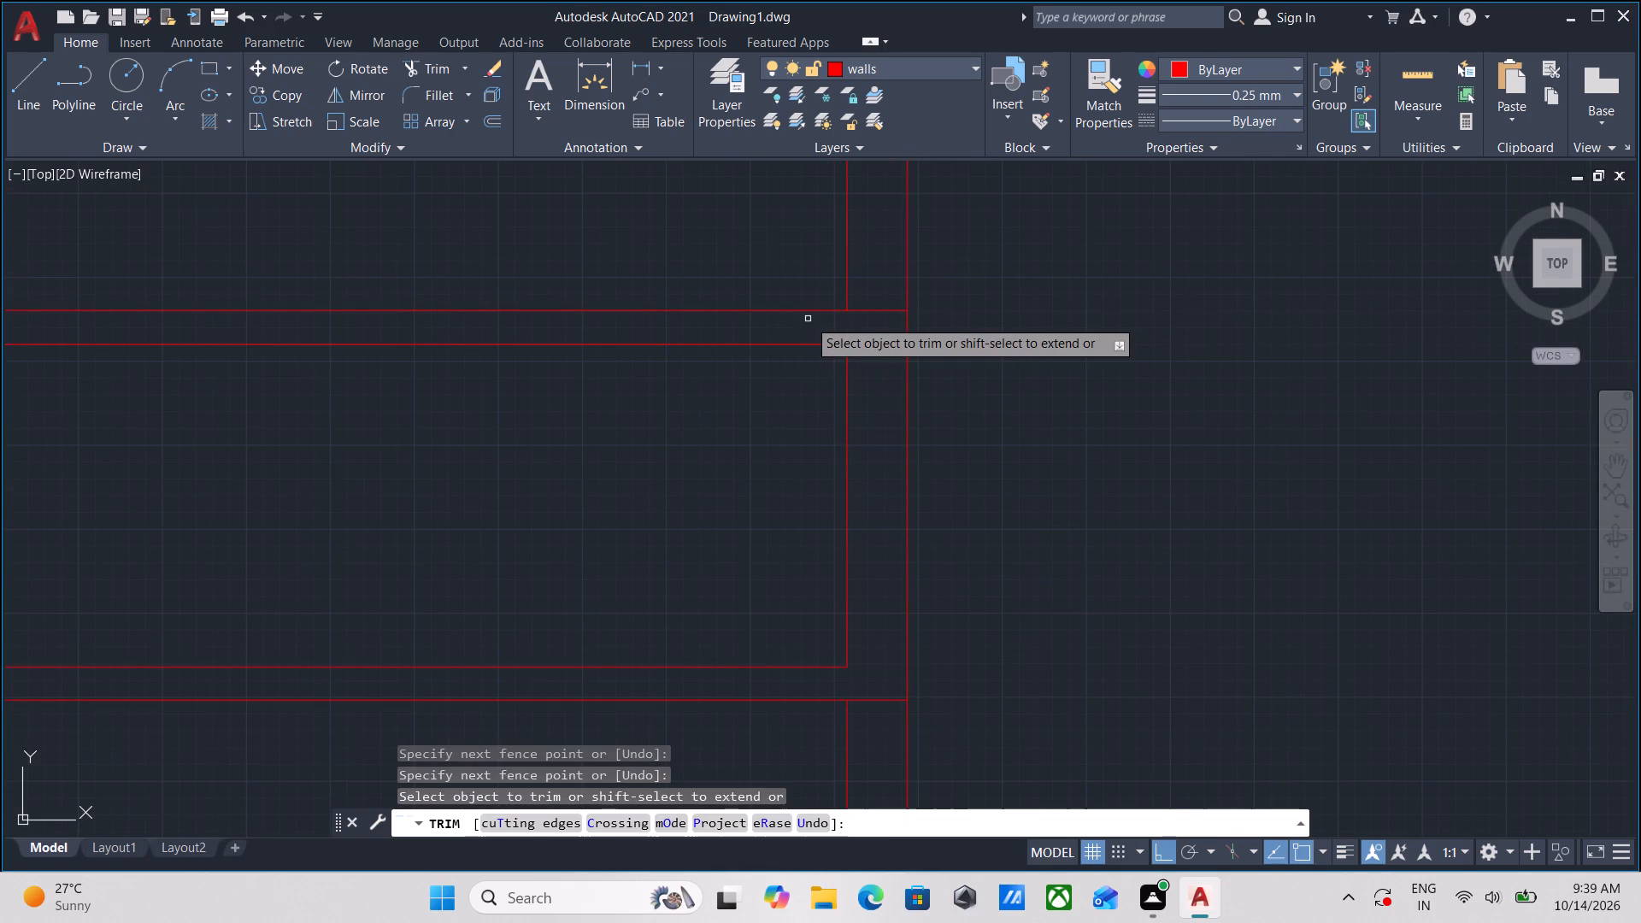
{"action": "key", "text": "Escape"}
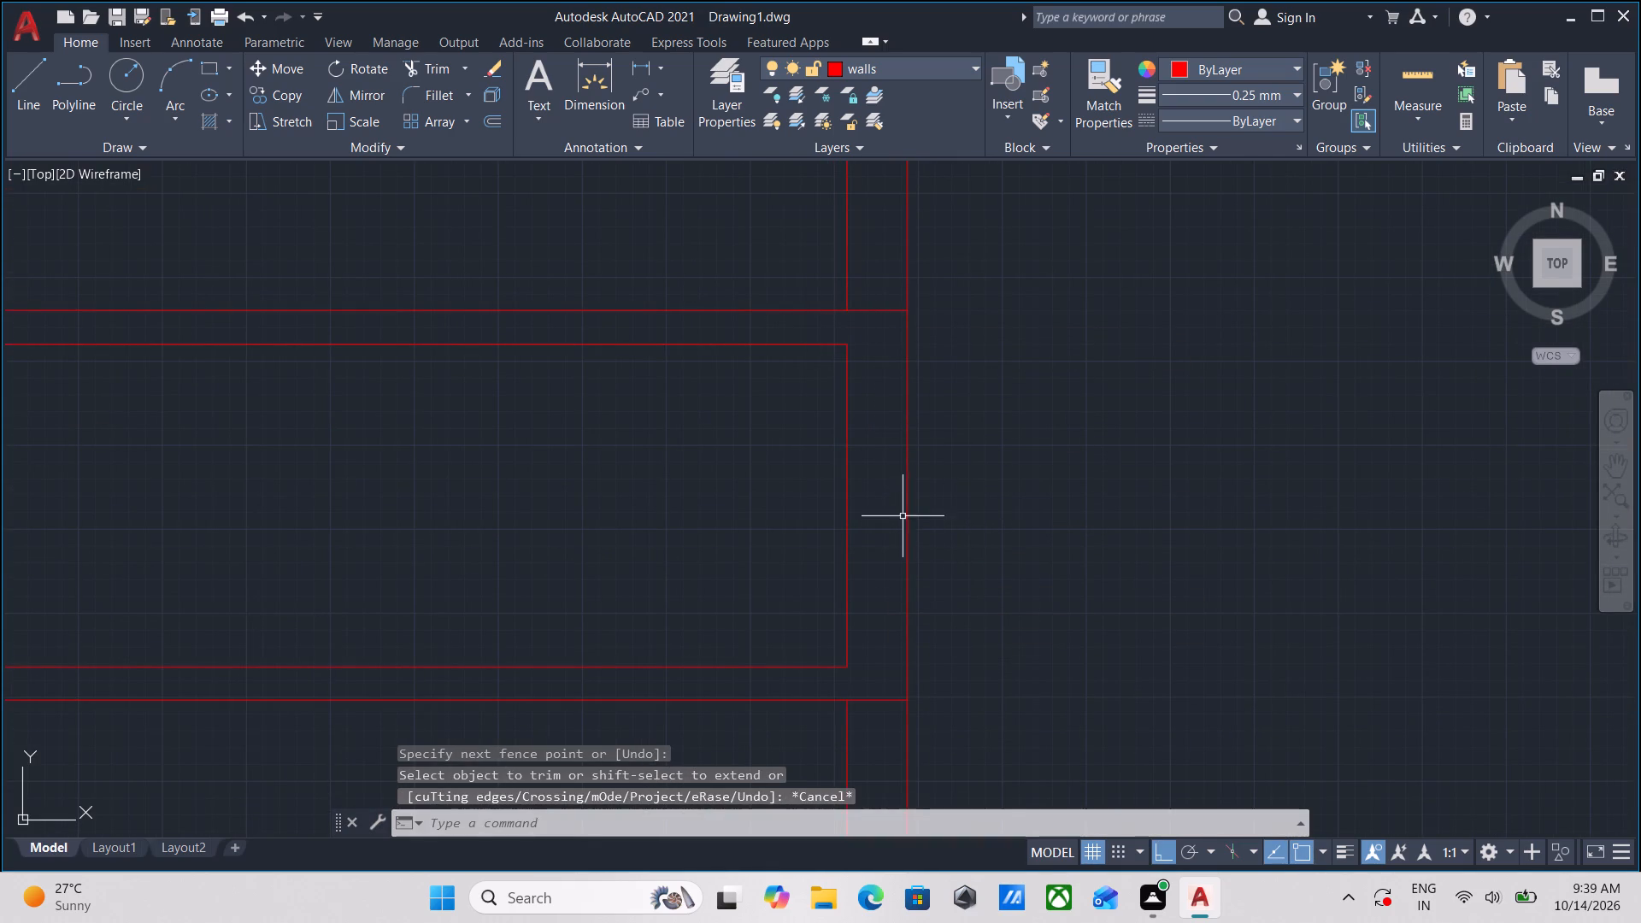
Offset the right-hand wall's inner line segment within the narrow room band 7'3" inward to start a partition.
{"action": "left_click", "coordinate": [860, 504]}
{"action": "left_click", "coordinate": [808, 452]}
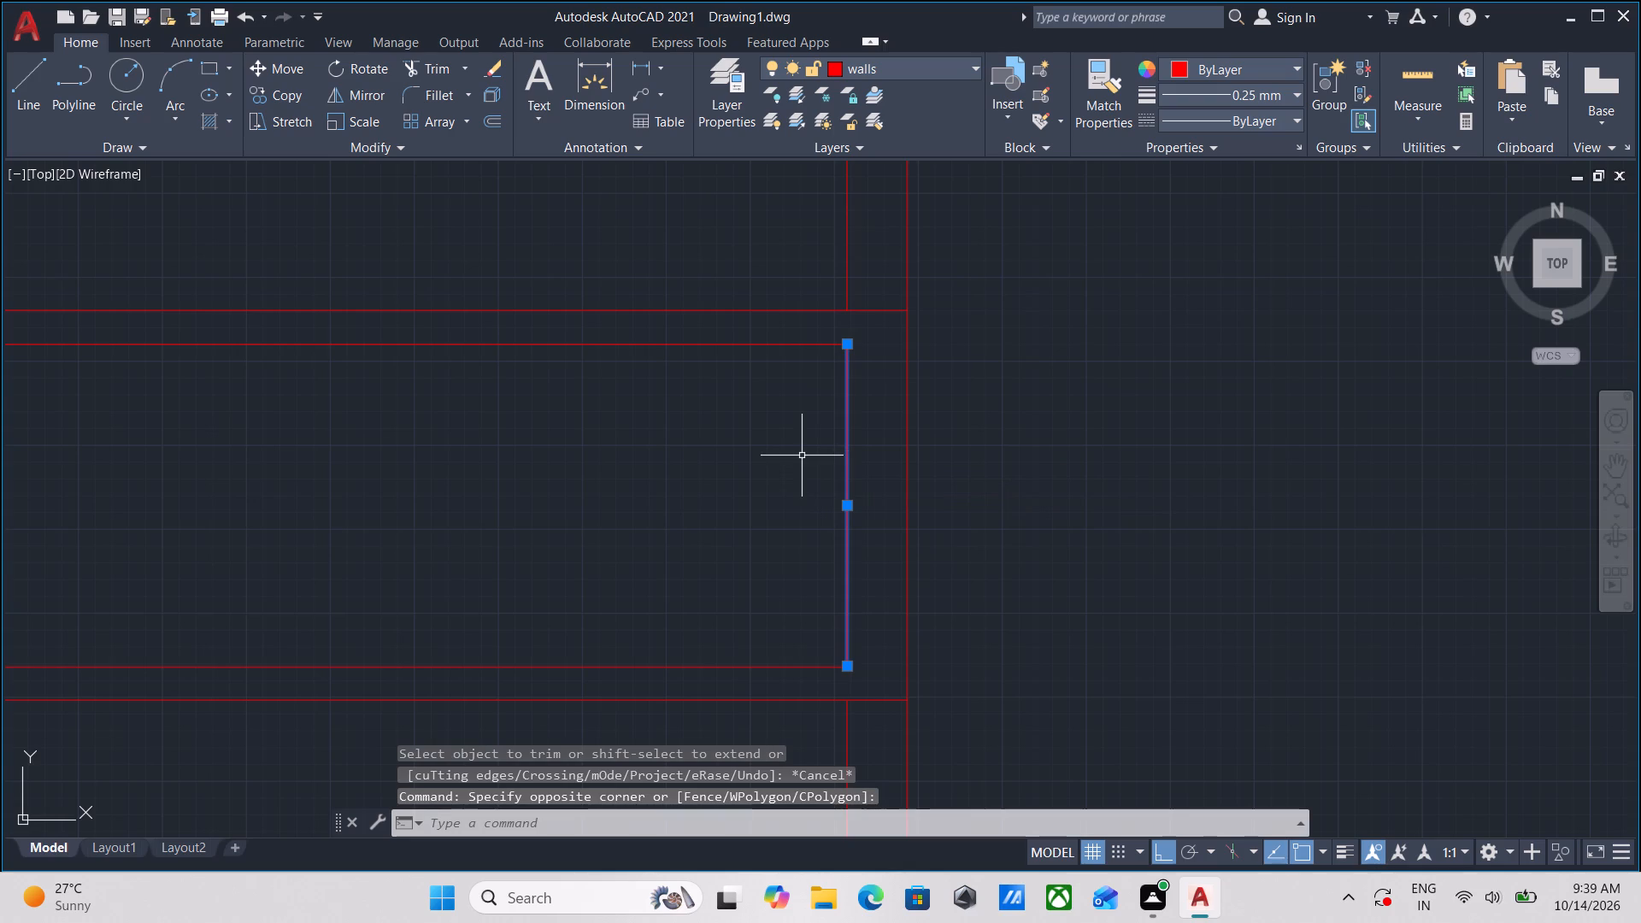
{"action": "key", "text": "o"}
{"action": "key", "text": "Return"}
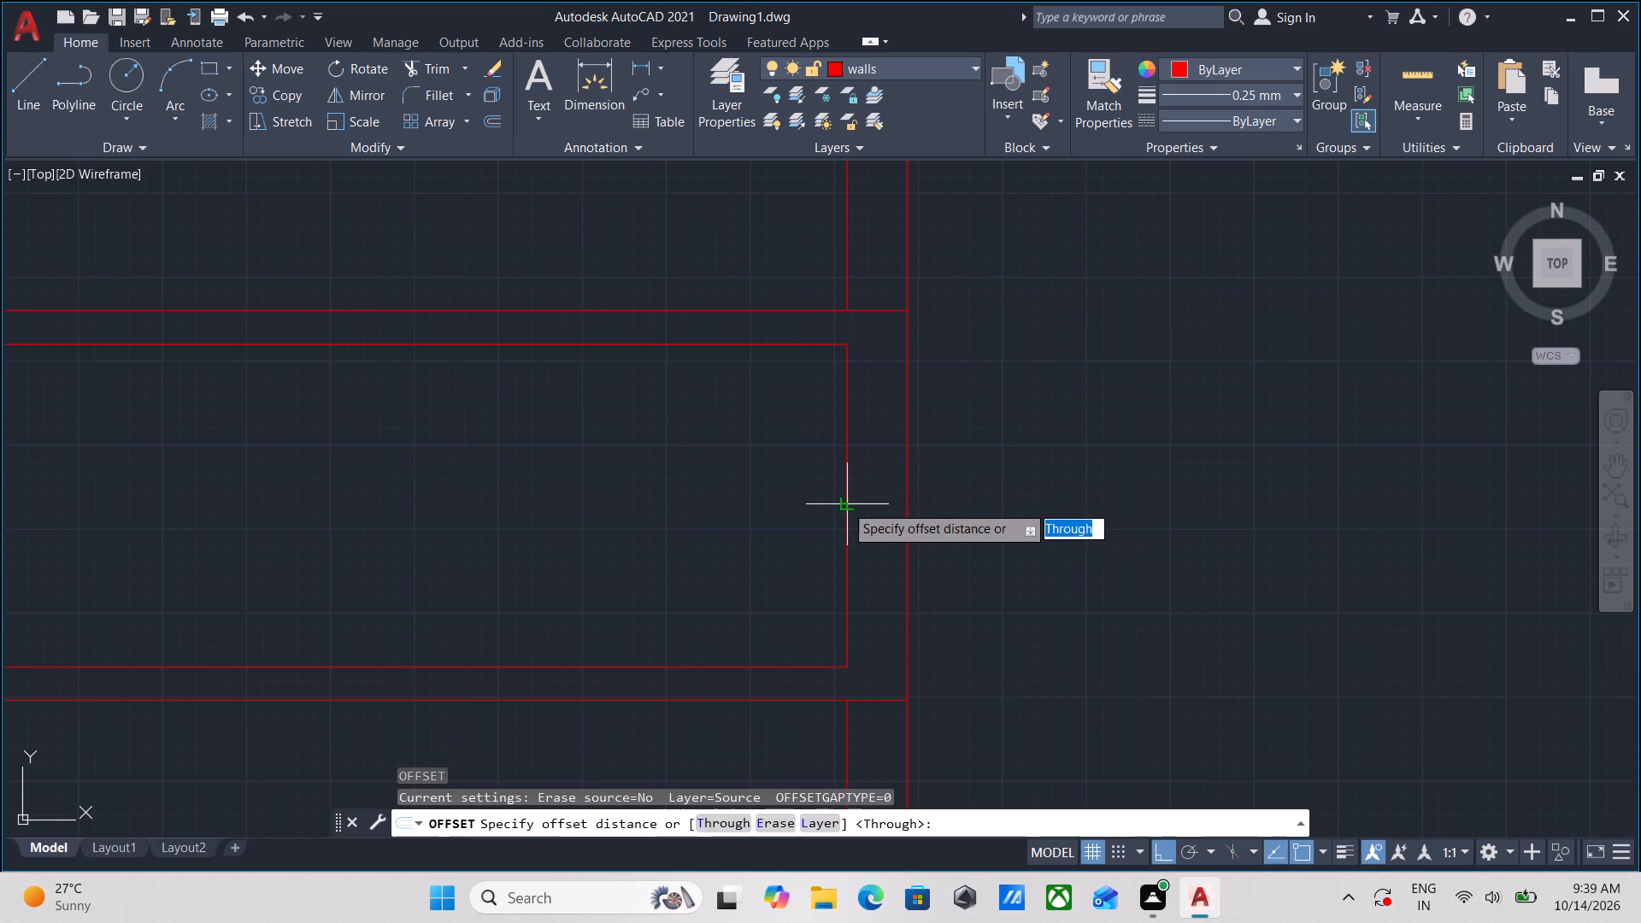
{"action": "left_click", "coordinate": [844, 498]}
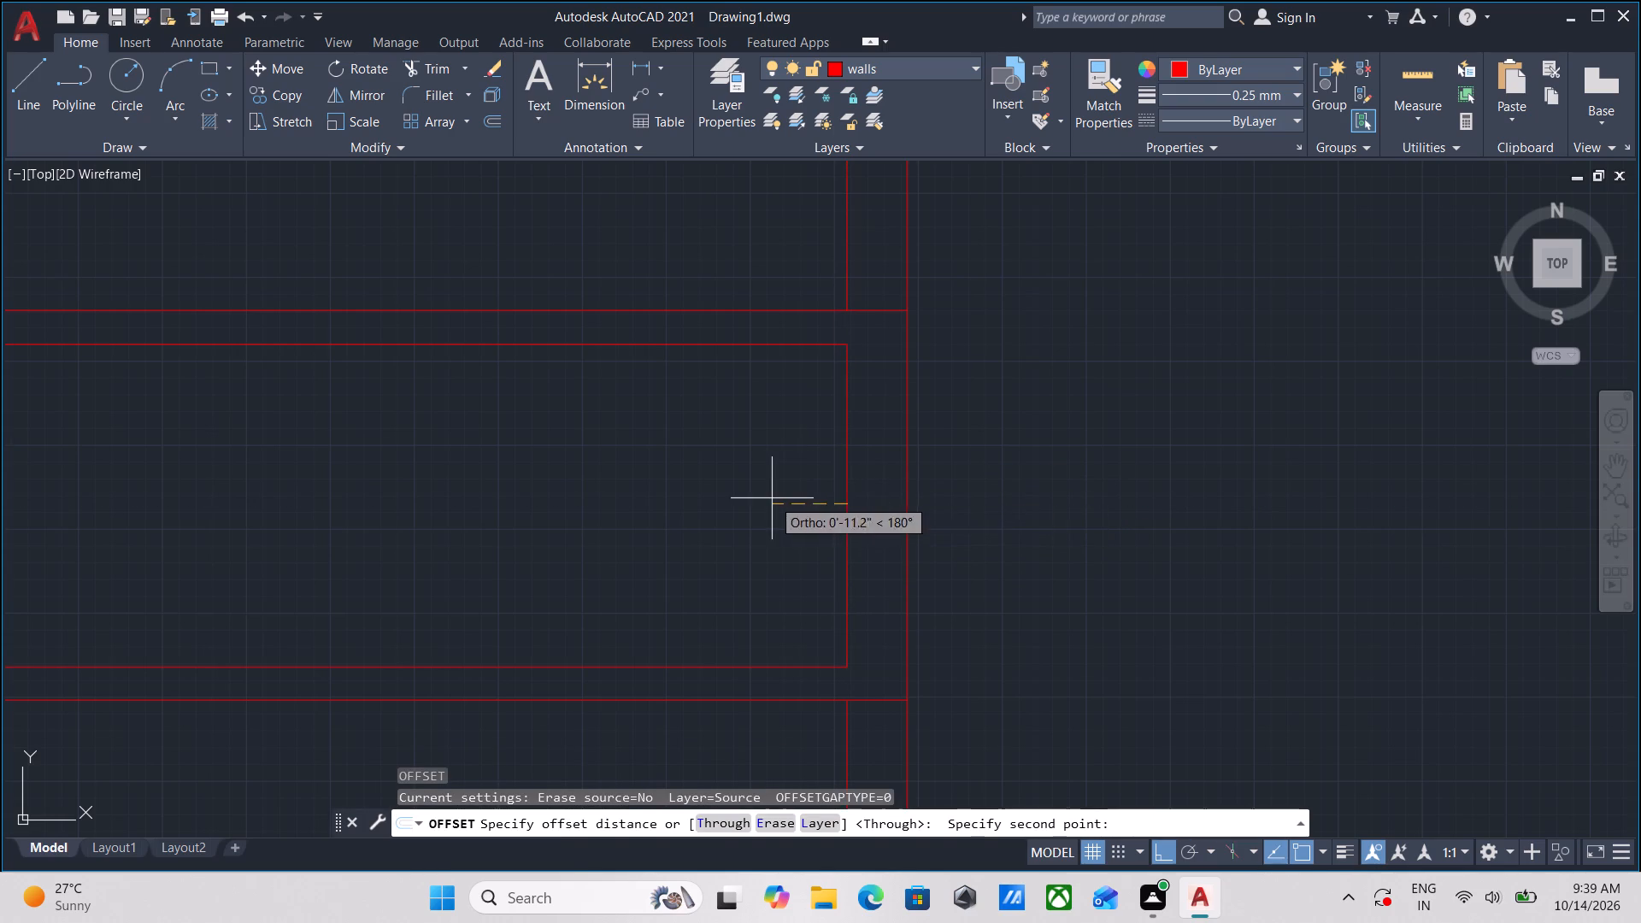
{"action": "left_click", "coordinate": [772, 498]}
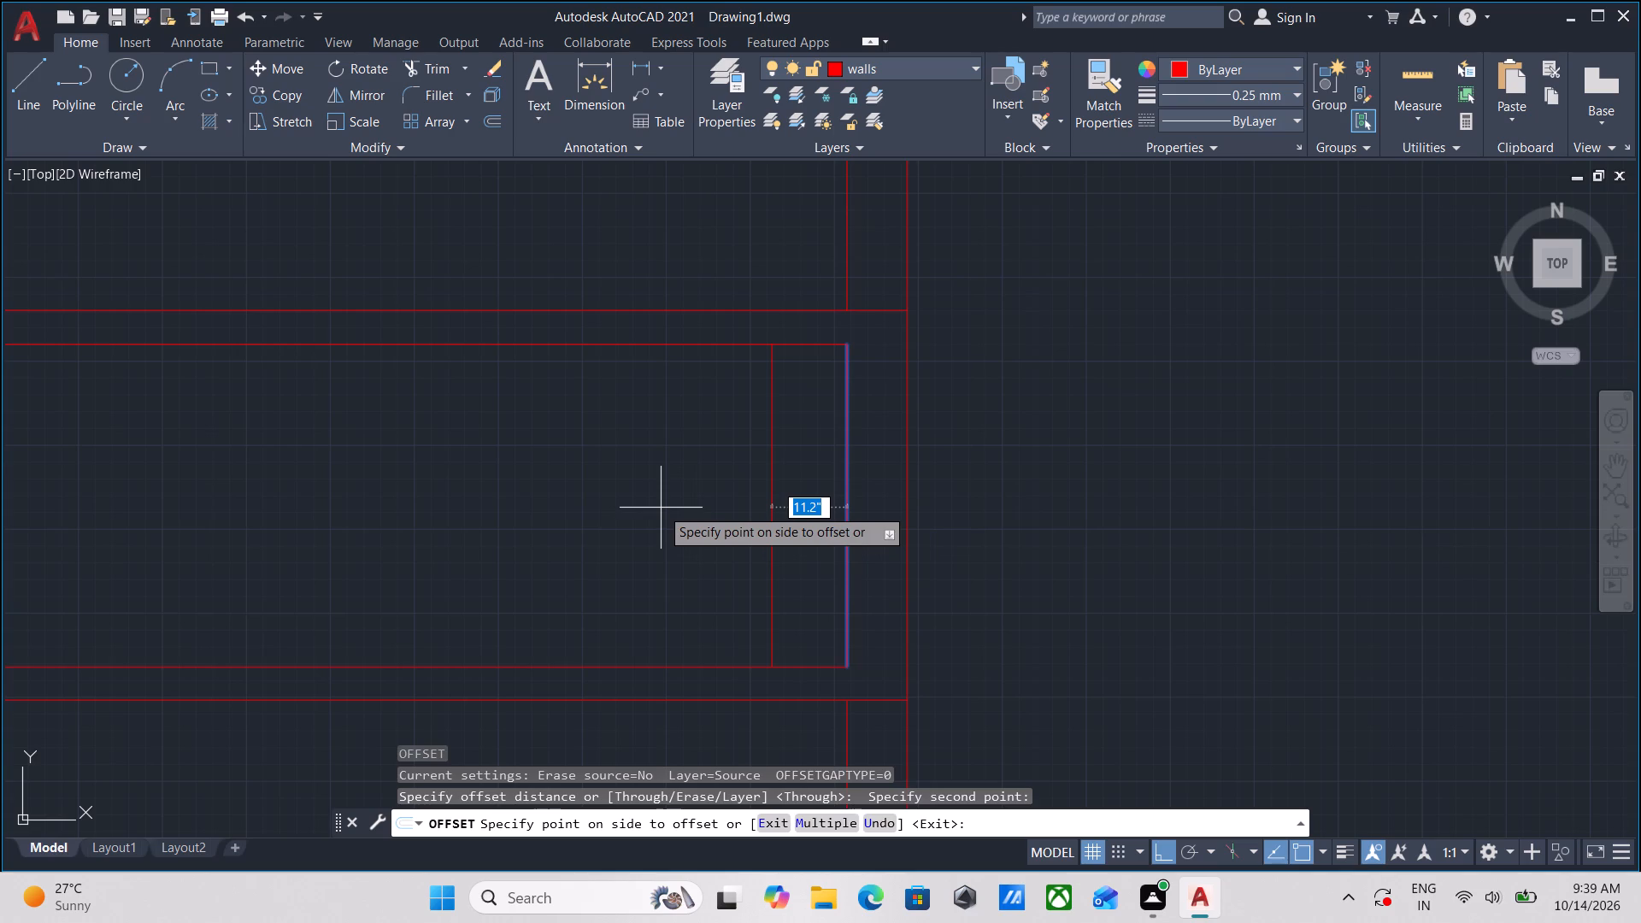
{"action": "scroll", "coordinate": [660, 508], "scroll_direction": "down", "scroll_amount": 3}
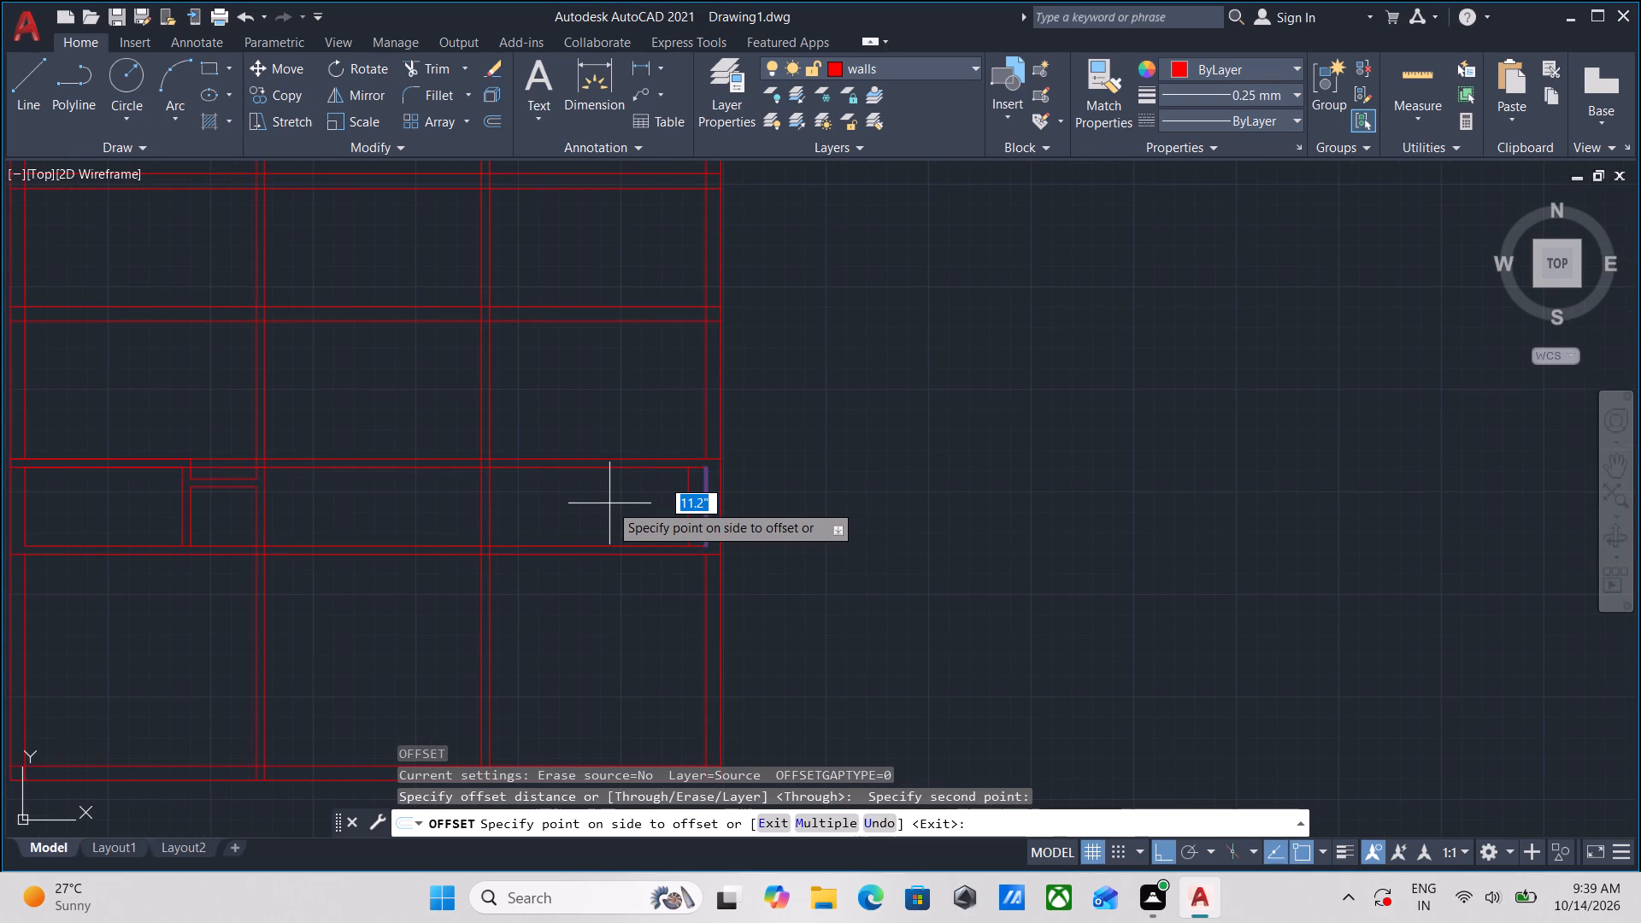
{"action": "type", "text": "7'"}
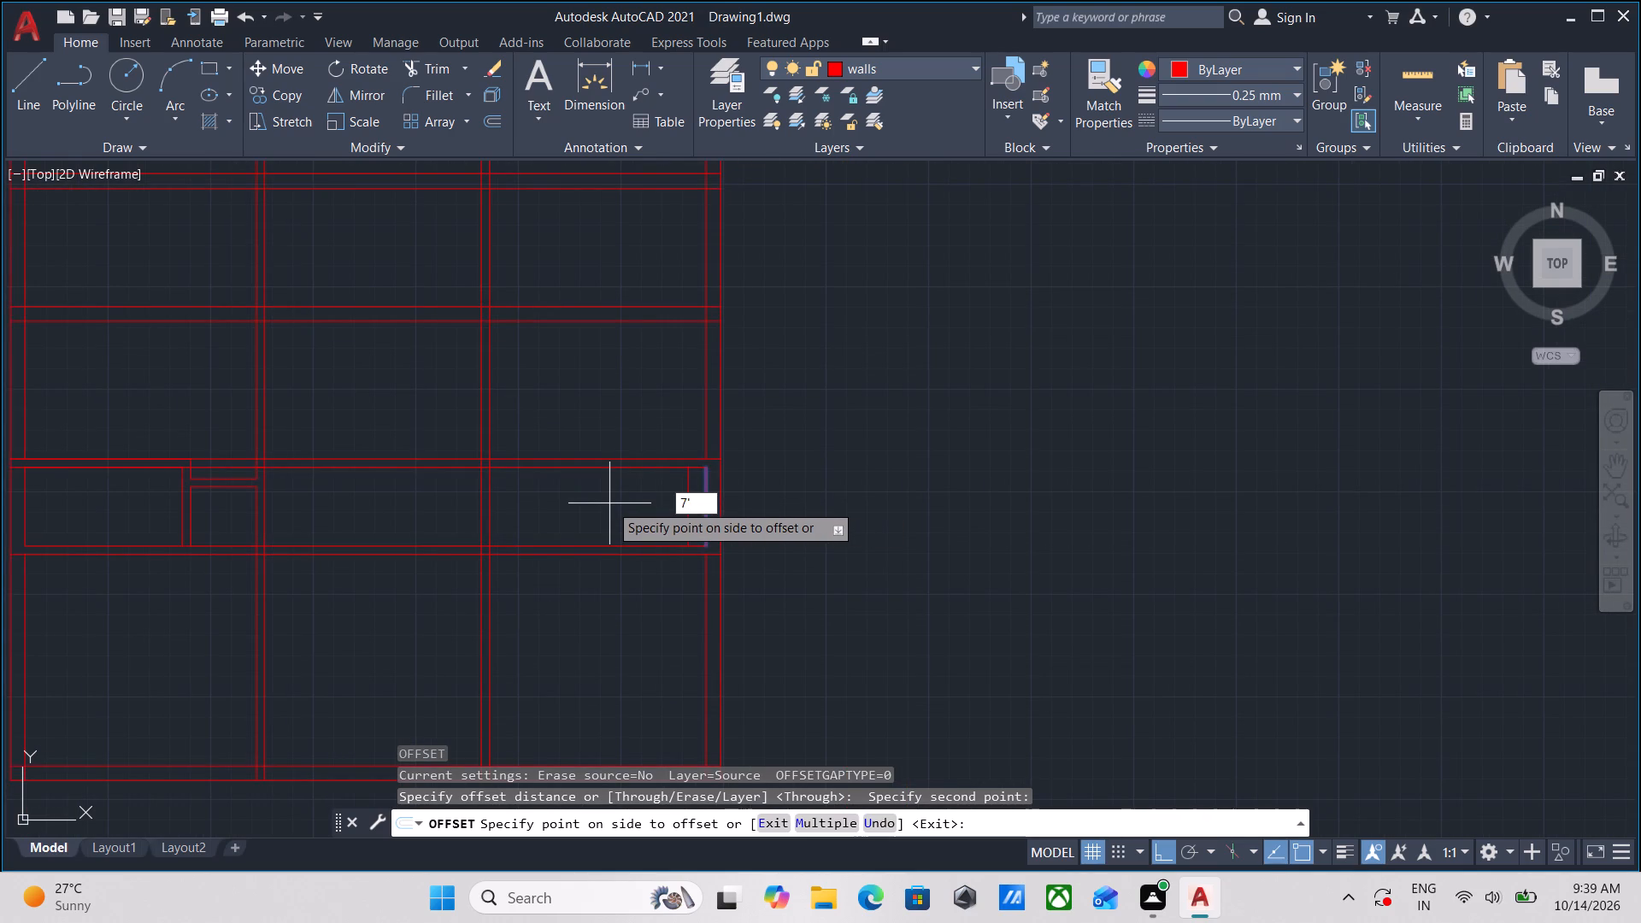
{"action": "key", "text": "3"}
{"action": "key", "text": "Return"}
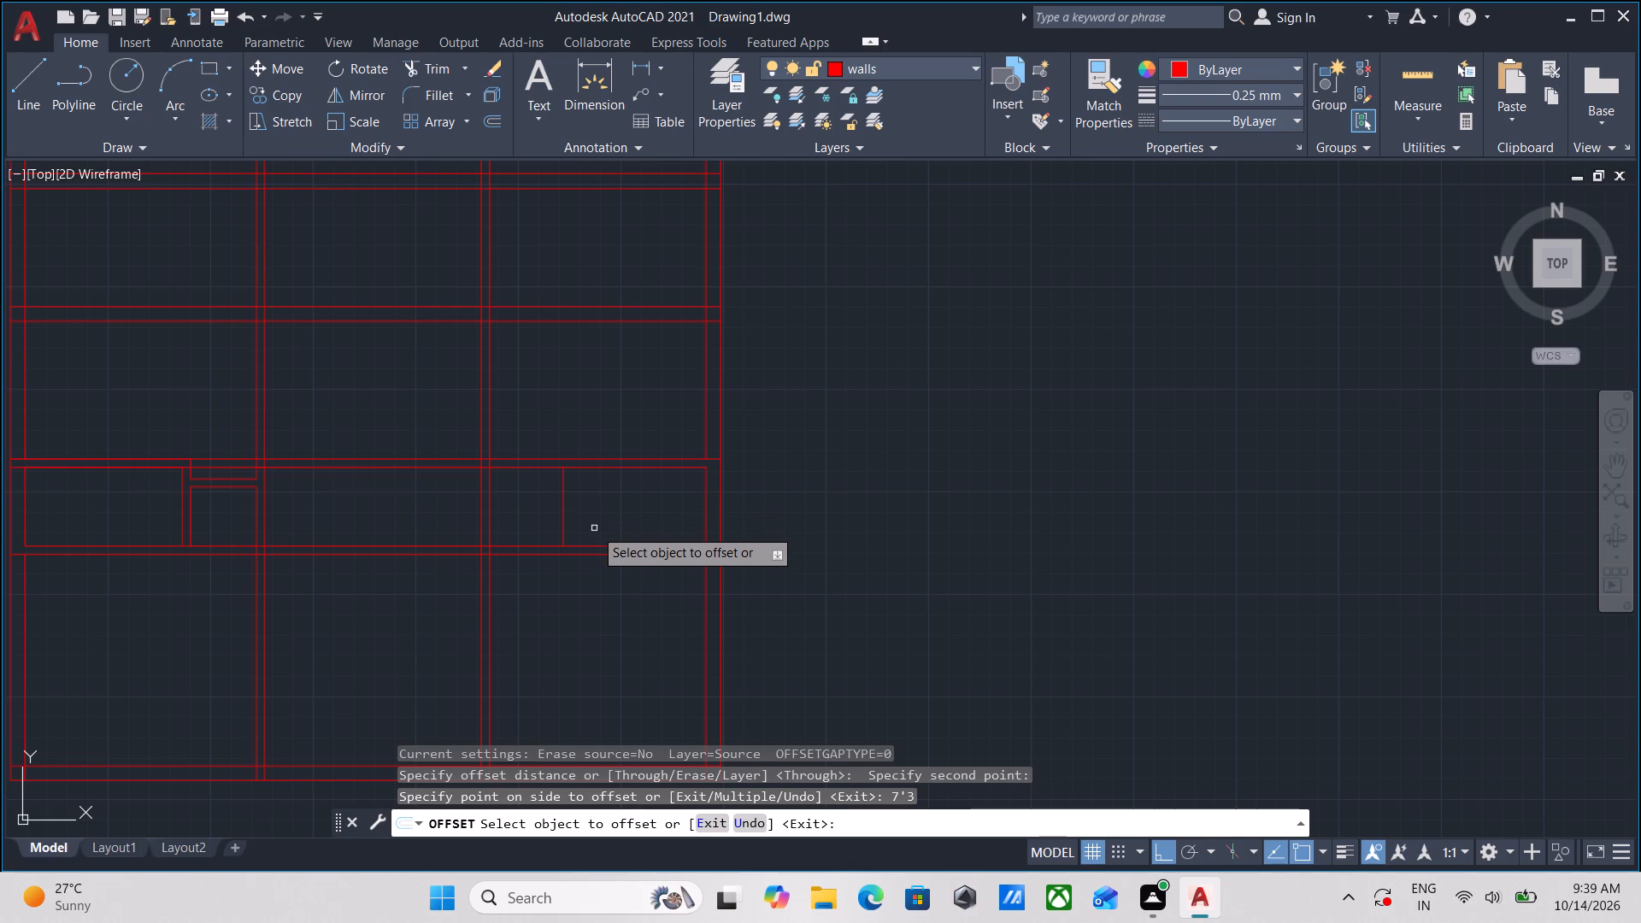
Offset the new partition line 5" to its left to give the partition its thickness.
{"action": "scroll", "coordinate": [526, 525], "scroll_direction": "up", "scroll_amount": 2}
{"action": "middle_click_drag", "start_coordinate": [539, 526], "coordinate": [708, 537]}
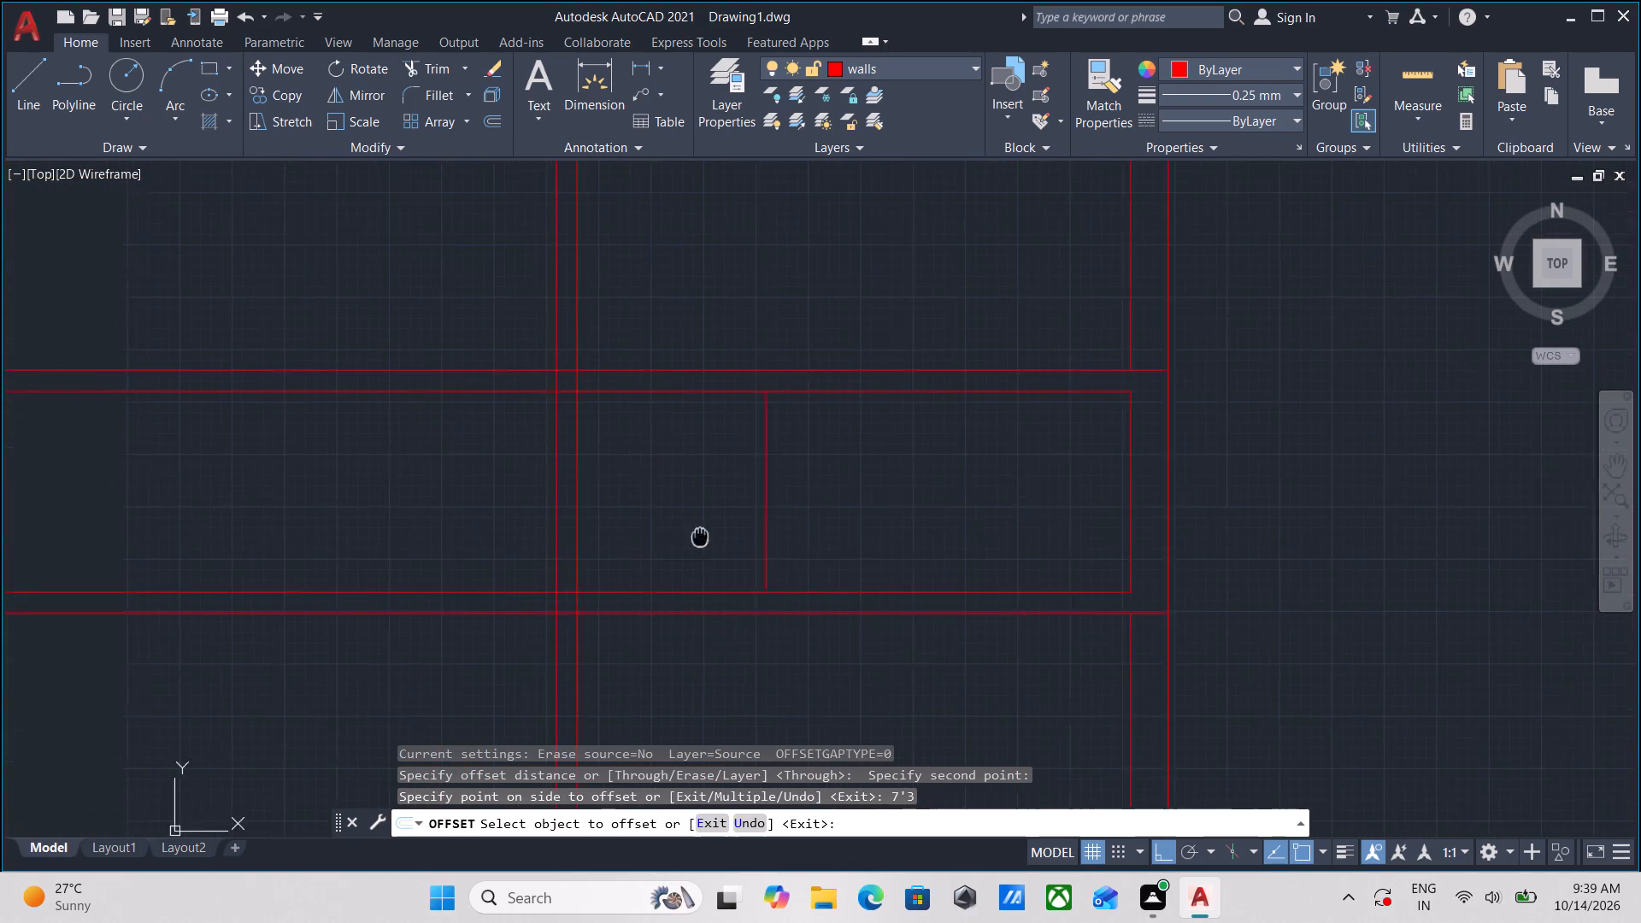
{"action": "middle_click_drag", "start_coordinate": [708, 537], "coordinate": [730, 537]}
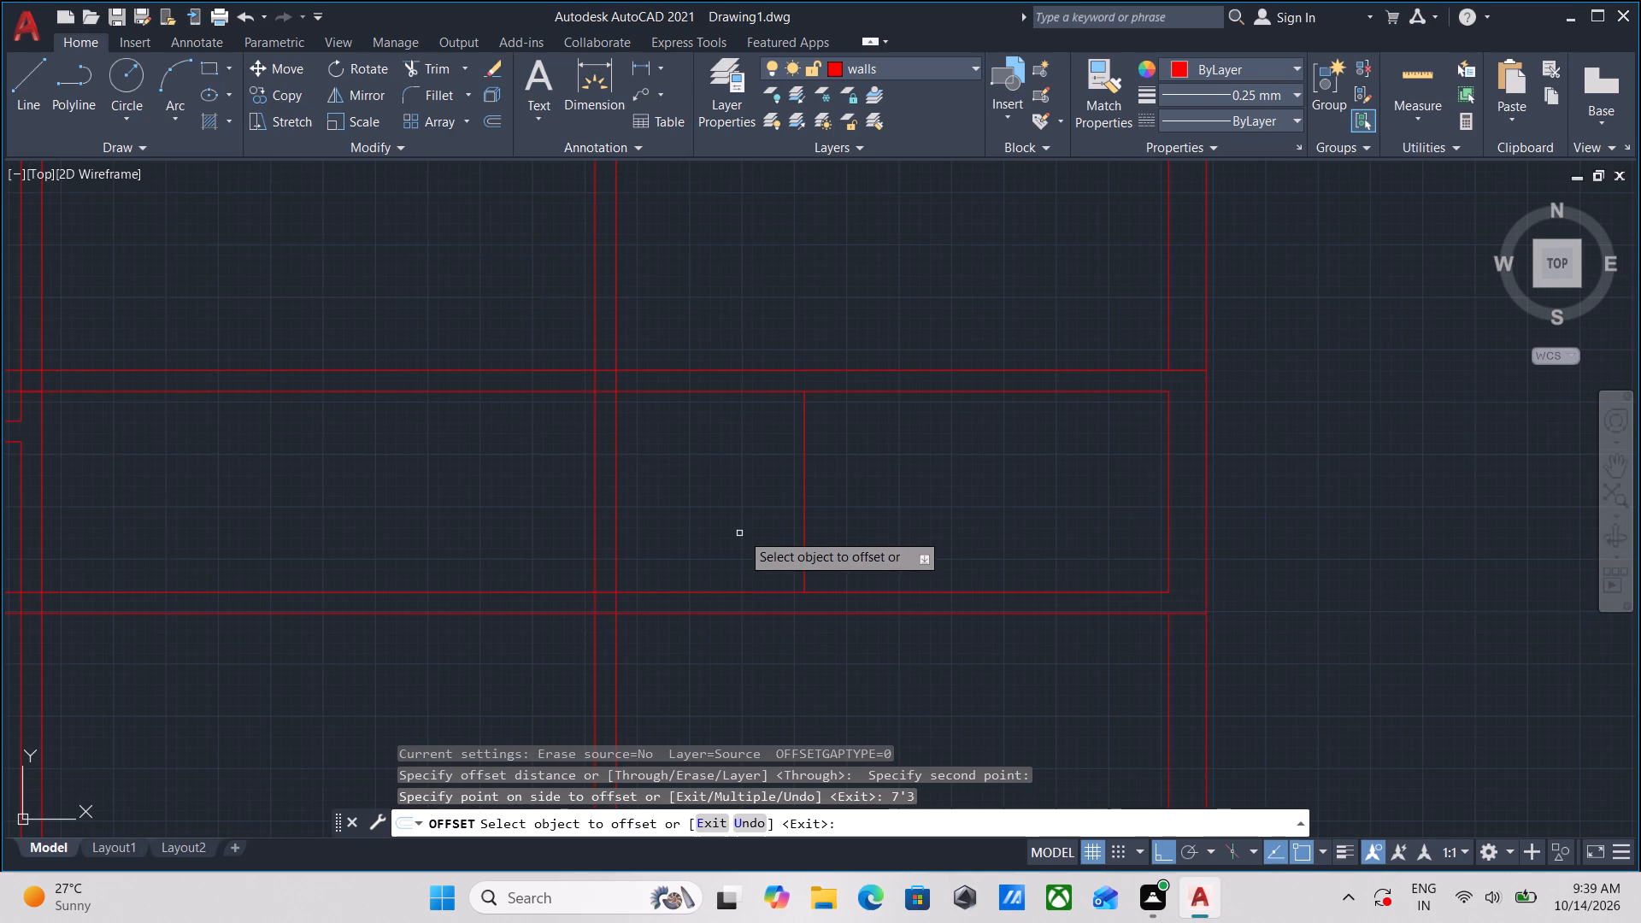
{"action": "left_click", "coordinate": [806, 473]}
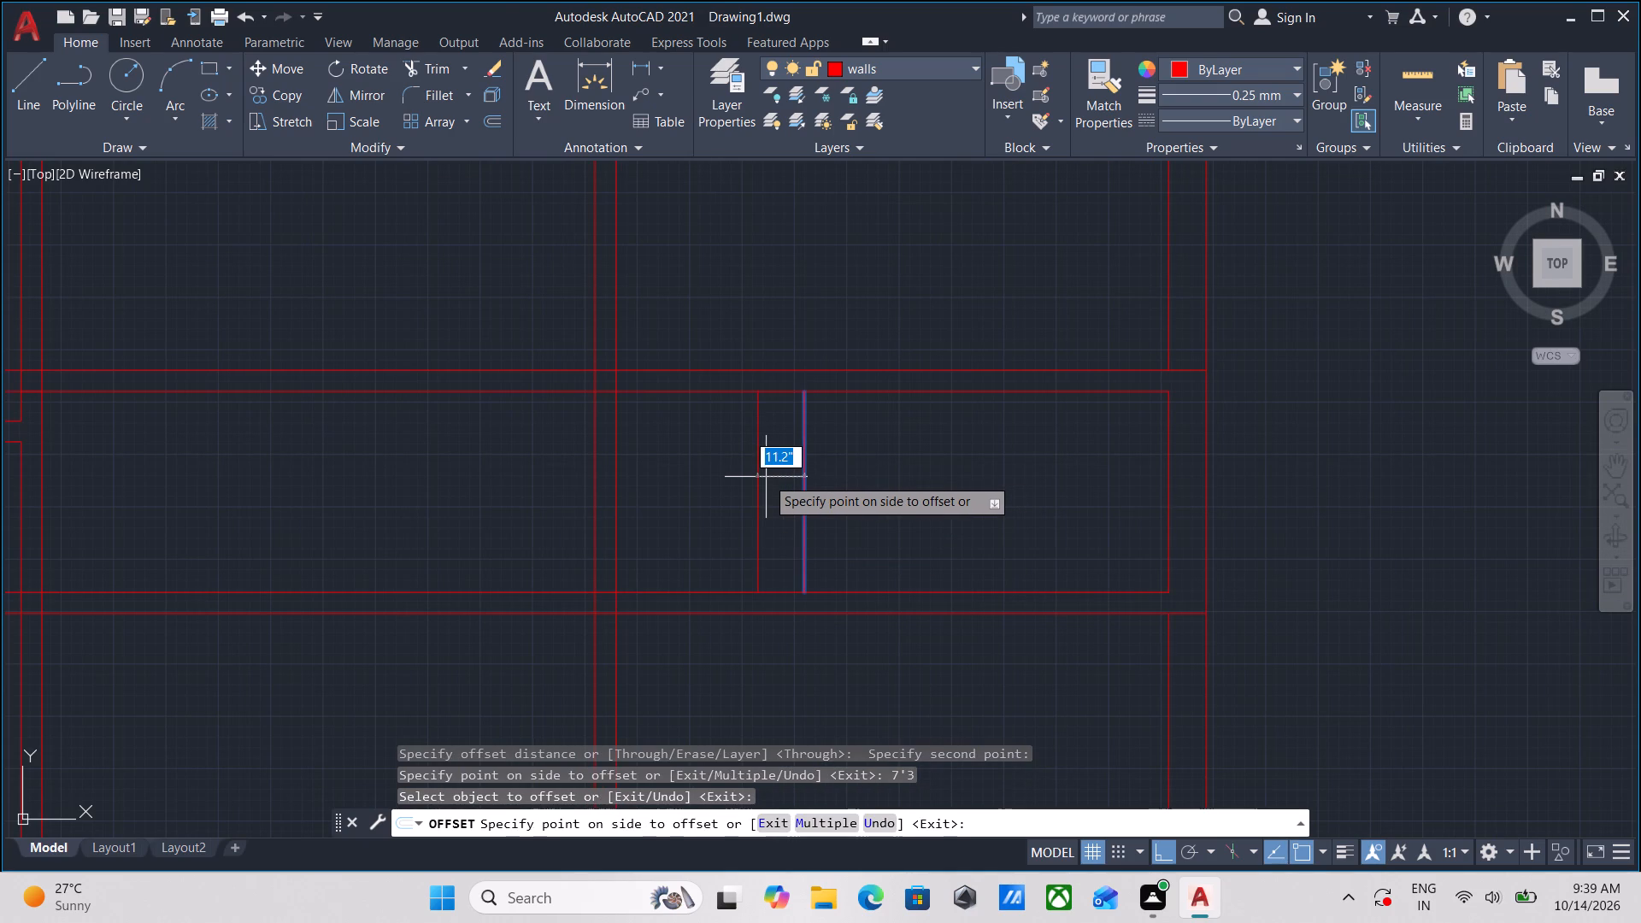
{"action": "key", "text": "5"}
{"action": "key", "text": "Return"}
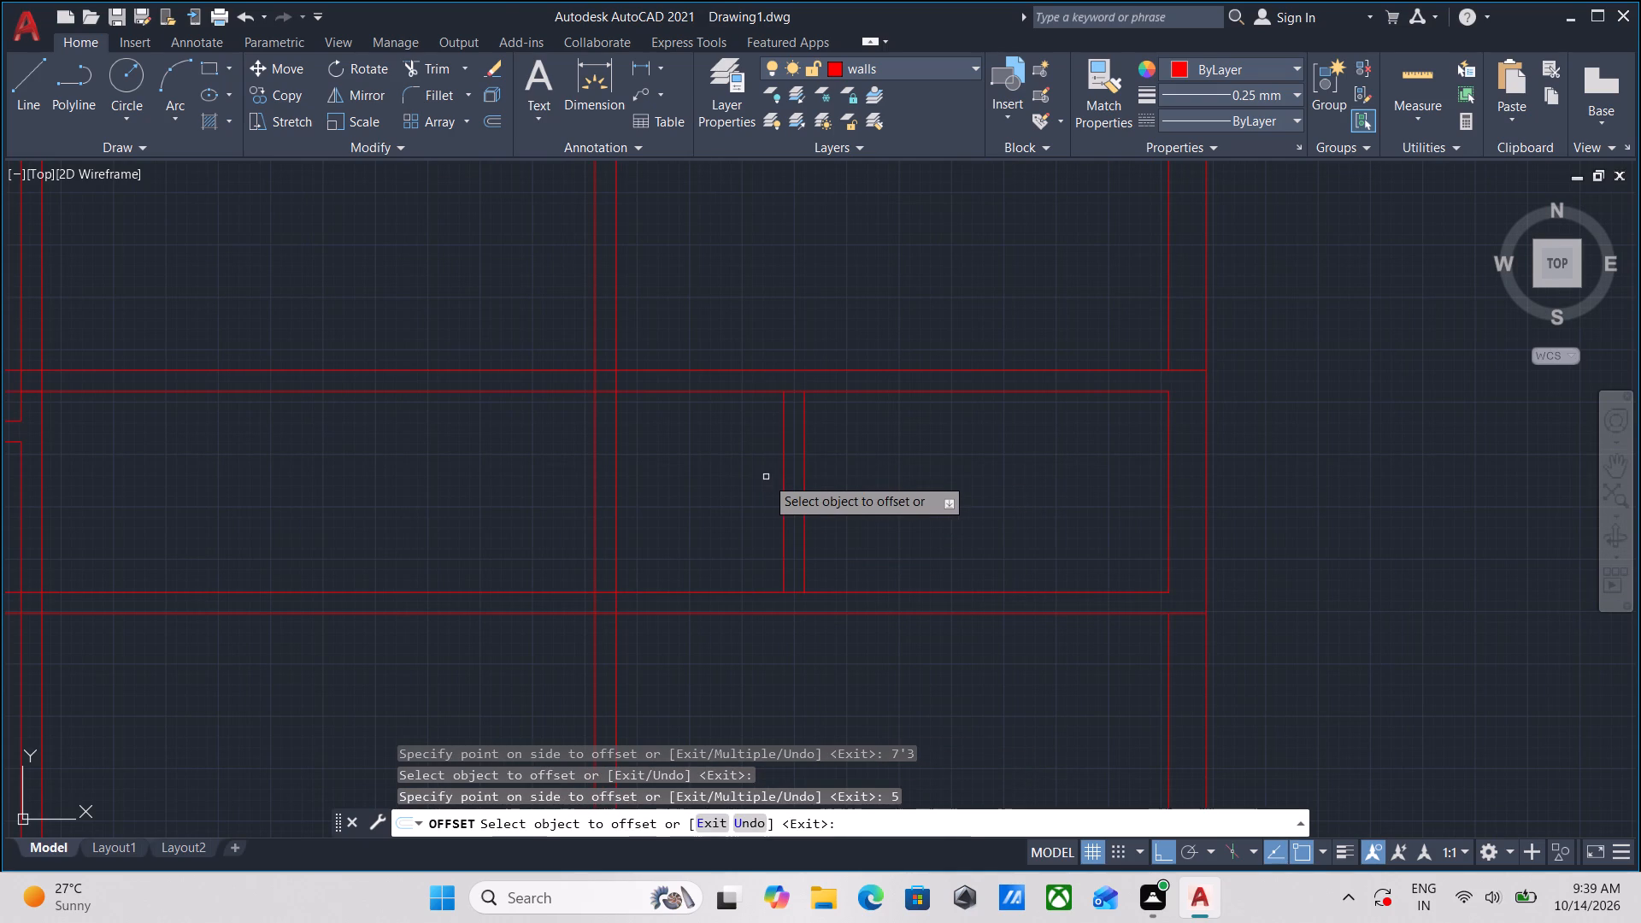
{"action": "scroll", "coordinate": [744, 484], "scroll_direction": "down", "scroll_amount": 1}
{"action": "scroll", "coordinate": [709, 530], "scroll_direction": "up", "scroll_amount": 3}
{"action": "key", "text": "Escape"}
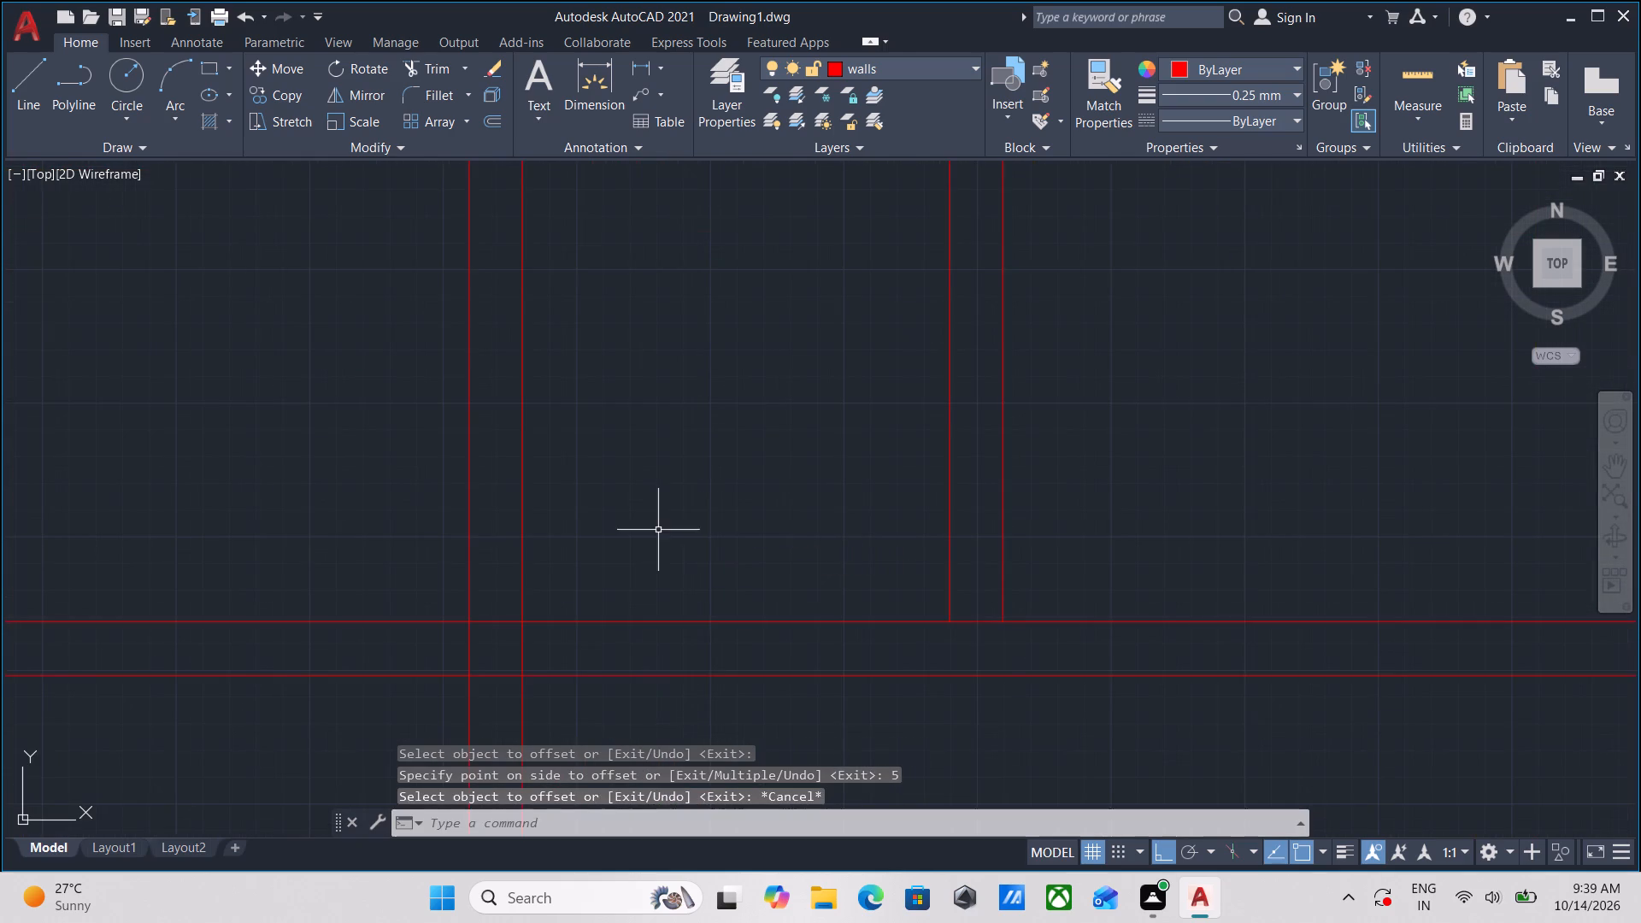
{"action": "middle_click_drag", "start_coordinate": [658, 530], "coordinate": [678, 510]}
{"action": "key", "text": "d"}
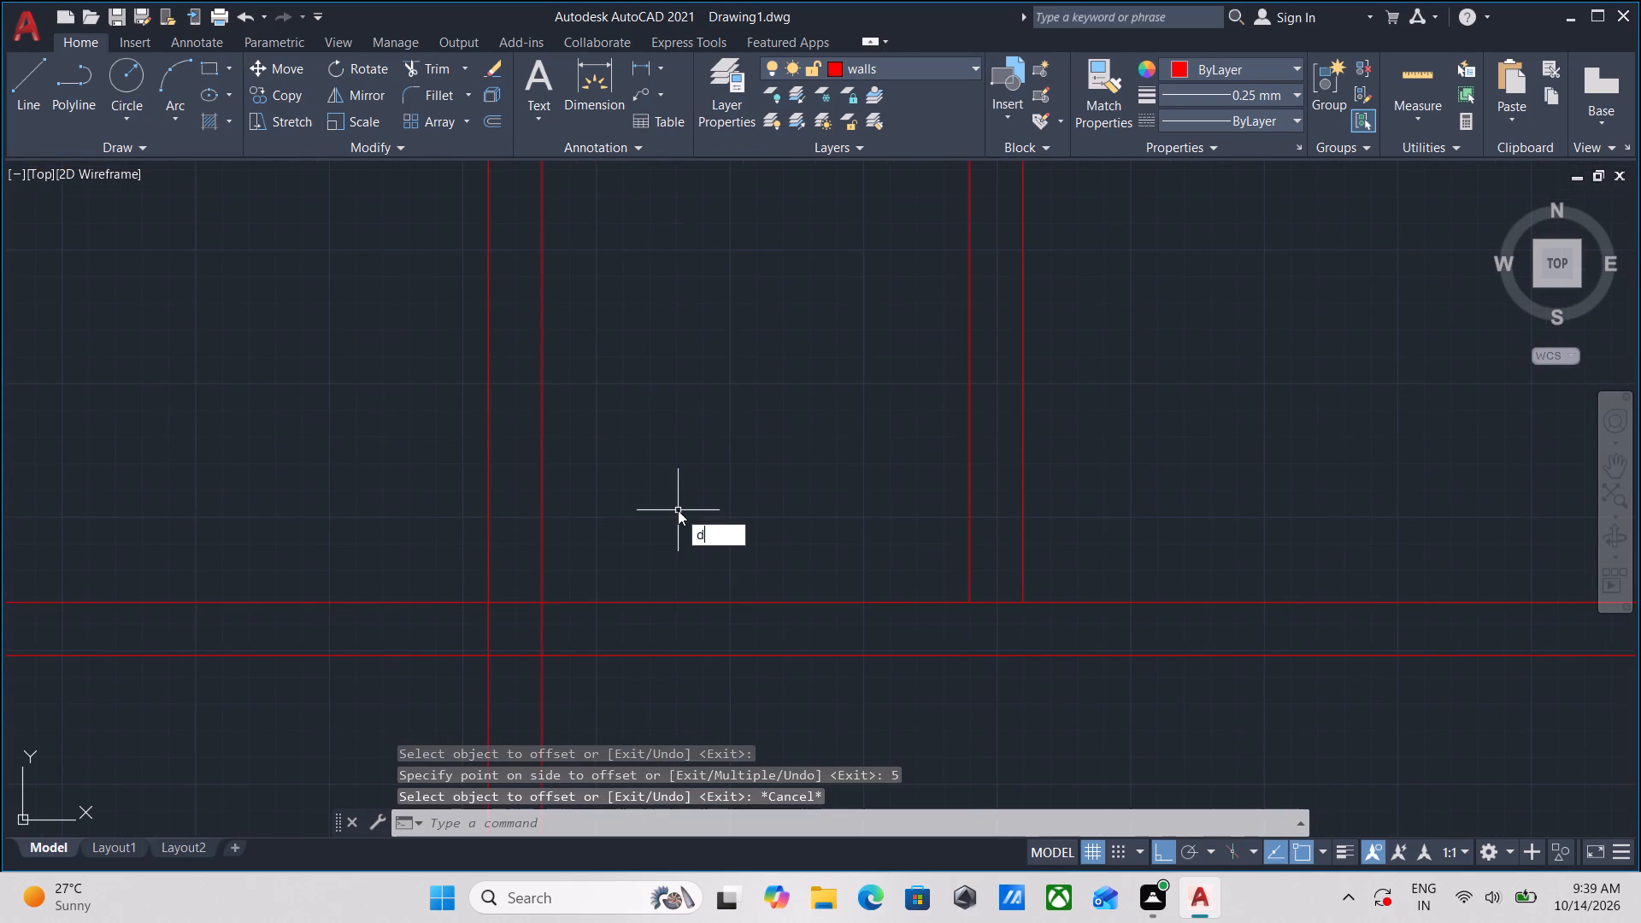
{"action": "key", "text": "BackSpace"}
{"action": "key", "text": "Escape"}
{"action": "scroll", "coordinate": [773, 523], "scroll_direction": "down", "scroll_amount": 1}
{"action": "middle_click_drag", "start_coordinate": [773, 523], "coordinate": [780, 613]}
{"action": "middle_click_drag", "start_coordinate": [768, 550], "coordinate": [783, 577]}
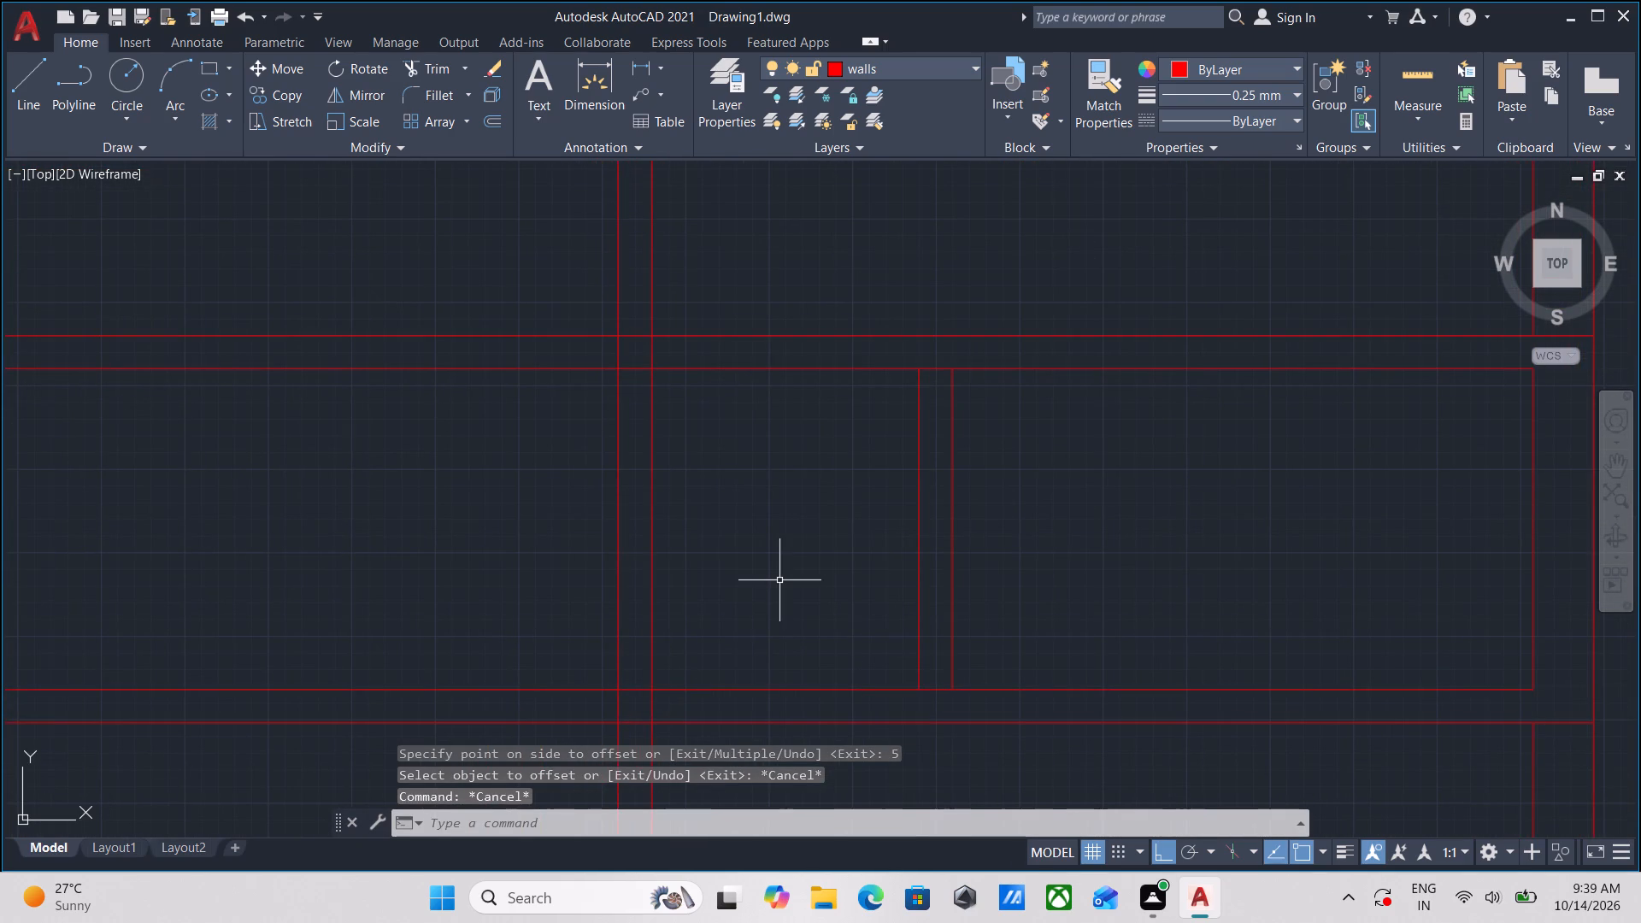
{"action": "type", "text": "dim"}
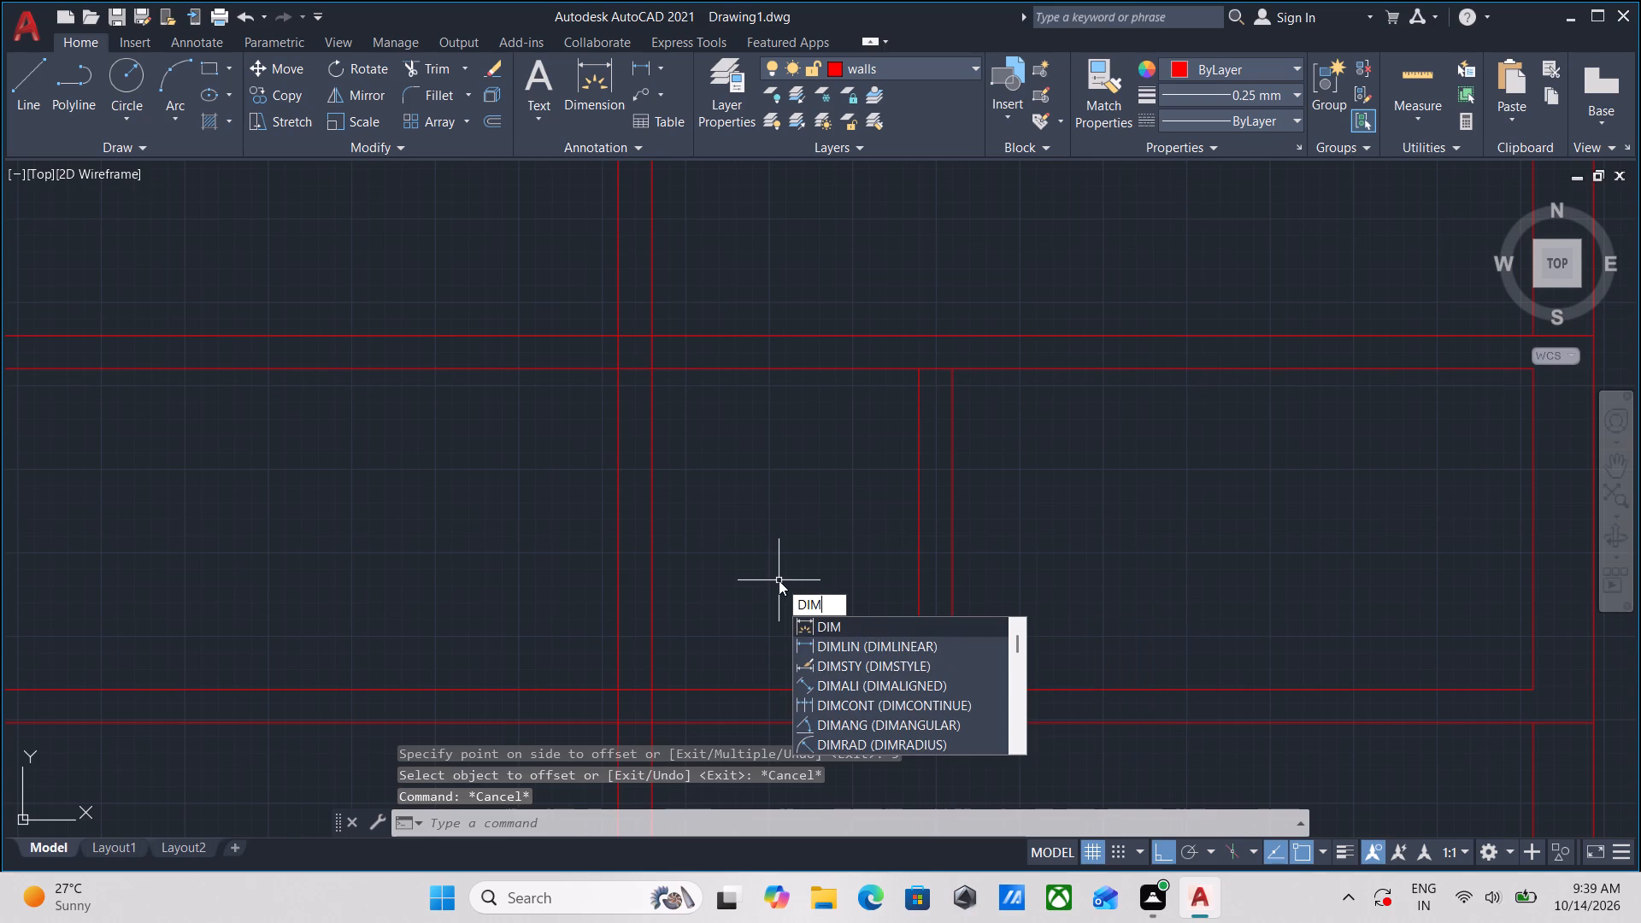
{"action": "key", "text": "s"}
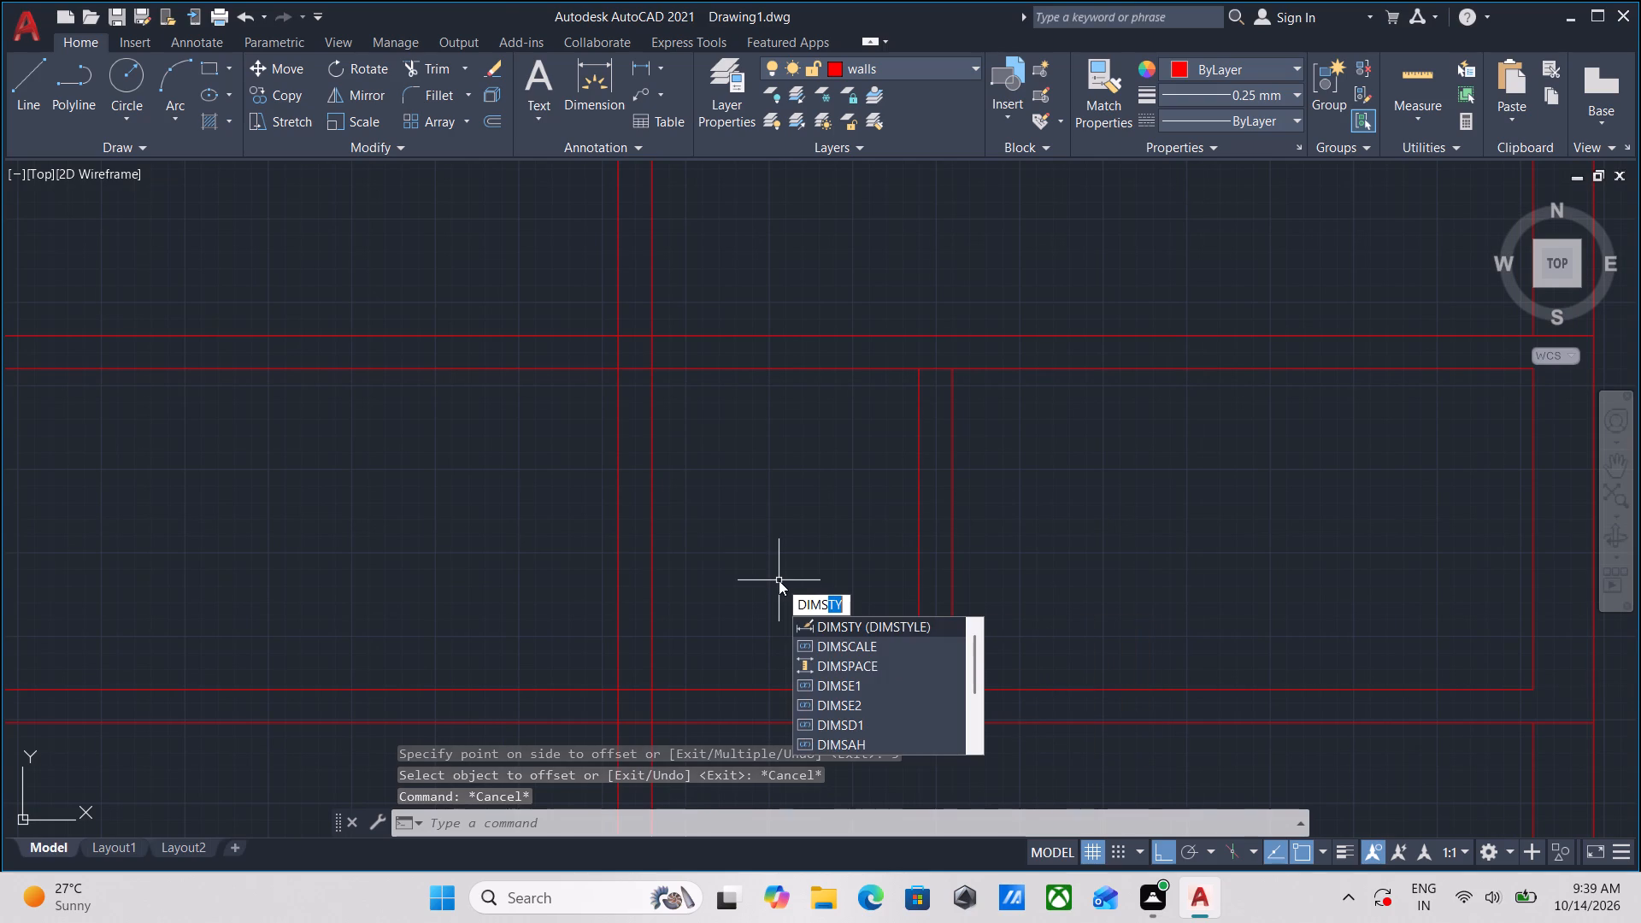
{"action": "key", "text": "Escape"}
Measure the clear widths and heights of the two spaces on either side of the new partition in the narrow room band.
{"action": "scroll", "coordinate": [785, 578], "scroll_direction": "down", "scroll_amount": 3}
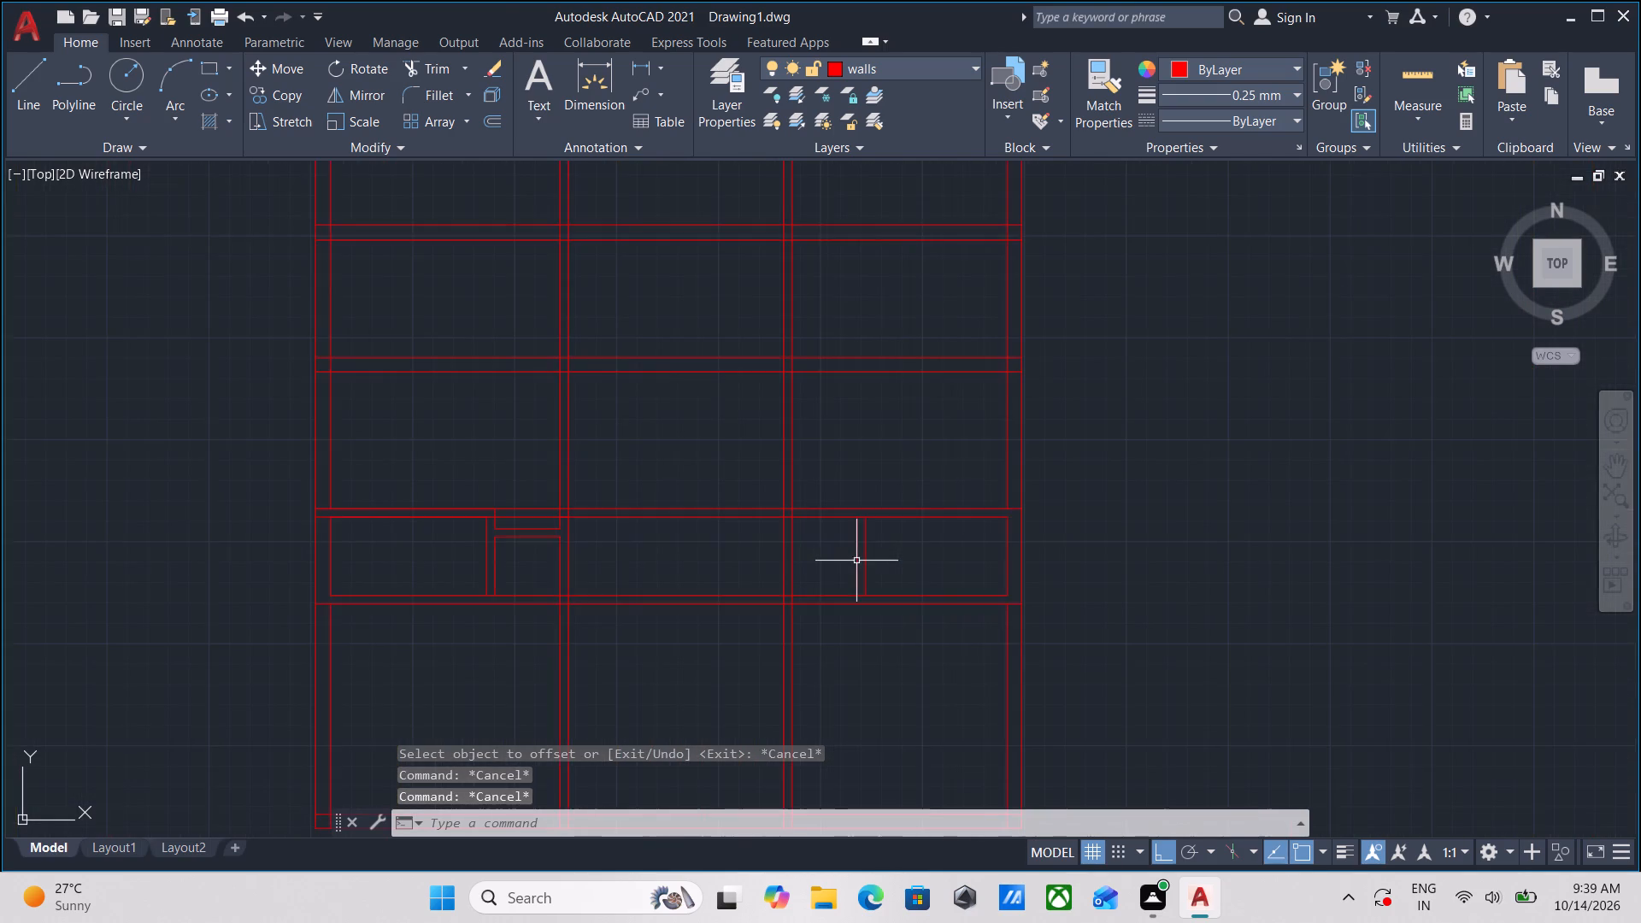
{"action": "scroll", "coordinate": [856, 561], "scroll_direction": "up", "scroll_amount": 3}
{"action": "type", "text": "mea"}
{"action": "key", "text": "Return"}
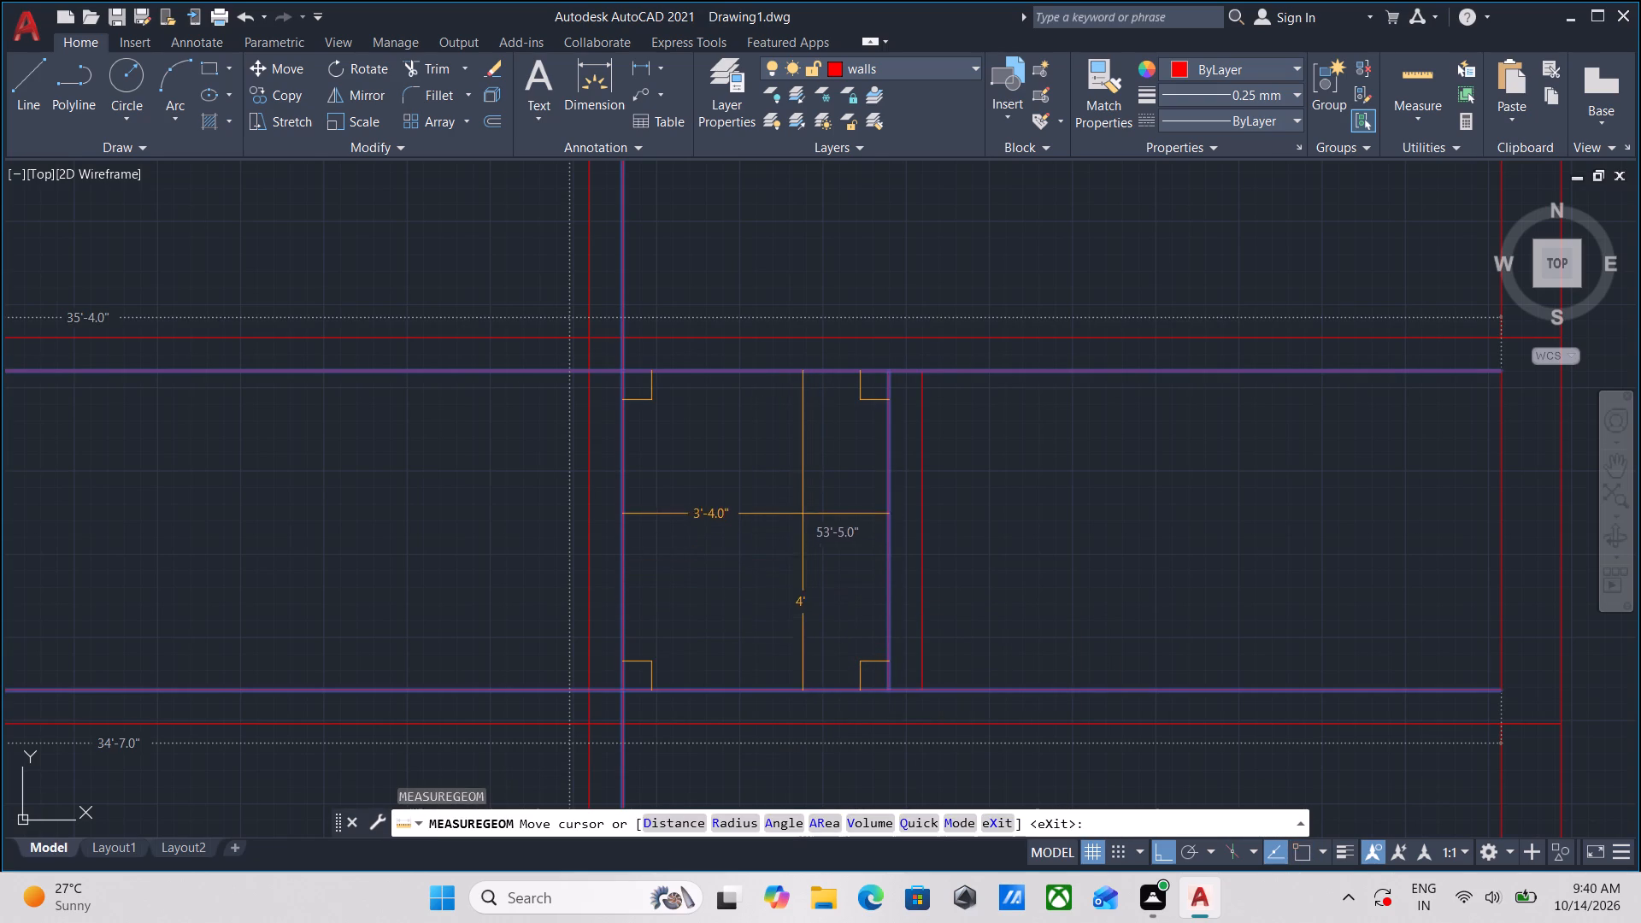
{"action": "scroll", "coordinate": [806, 538], "scroll_direction": "down", "scroll_amount": 1}
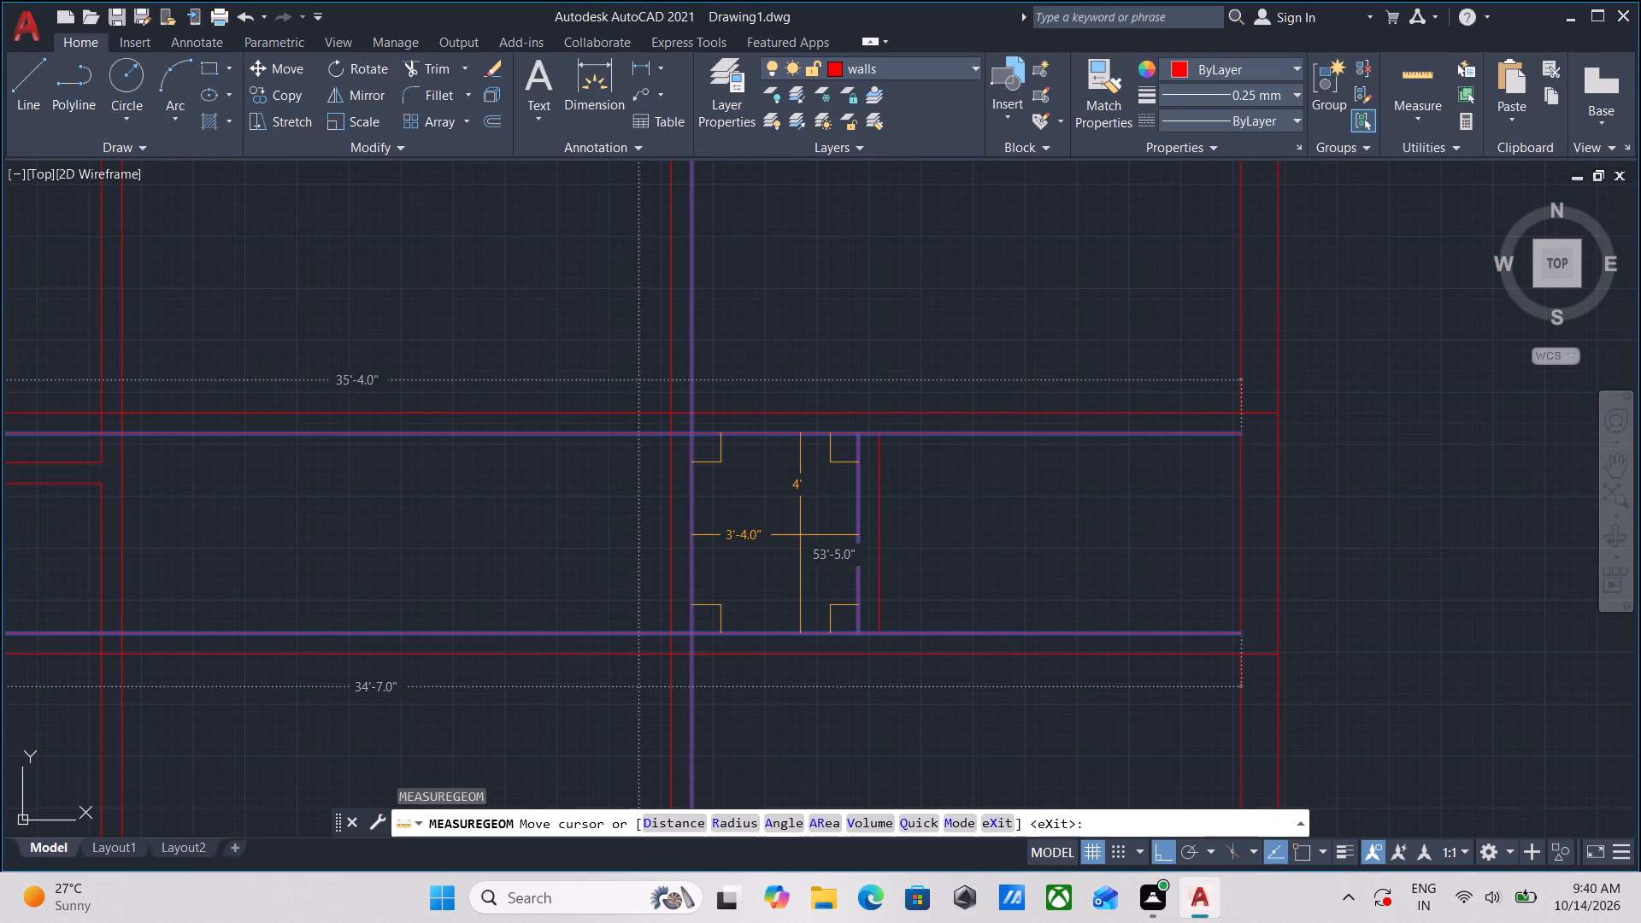
{"action": "scroll", "coordinate": [793, 572], "scroll_direction": "up", "scroll_amount": 2}
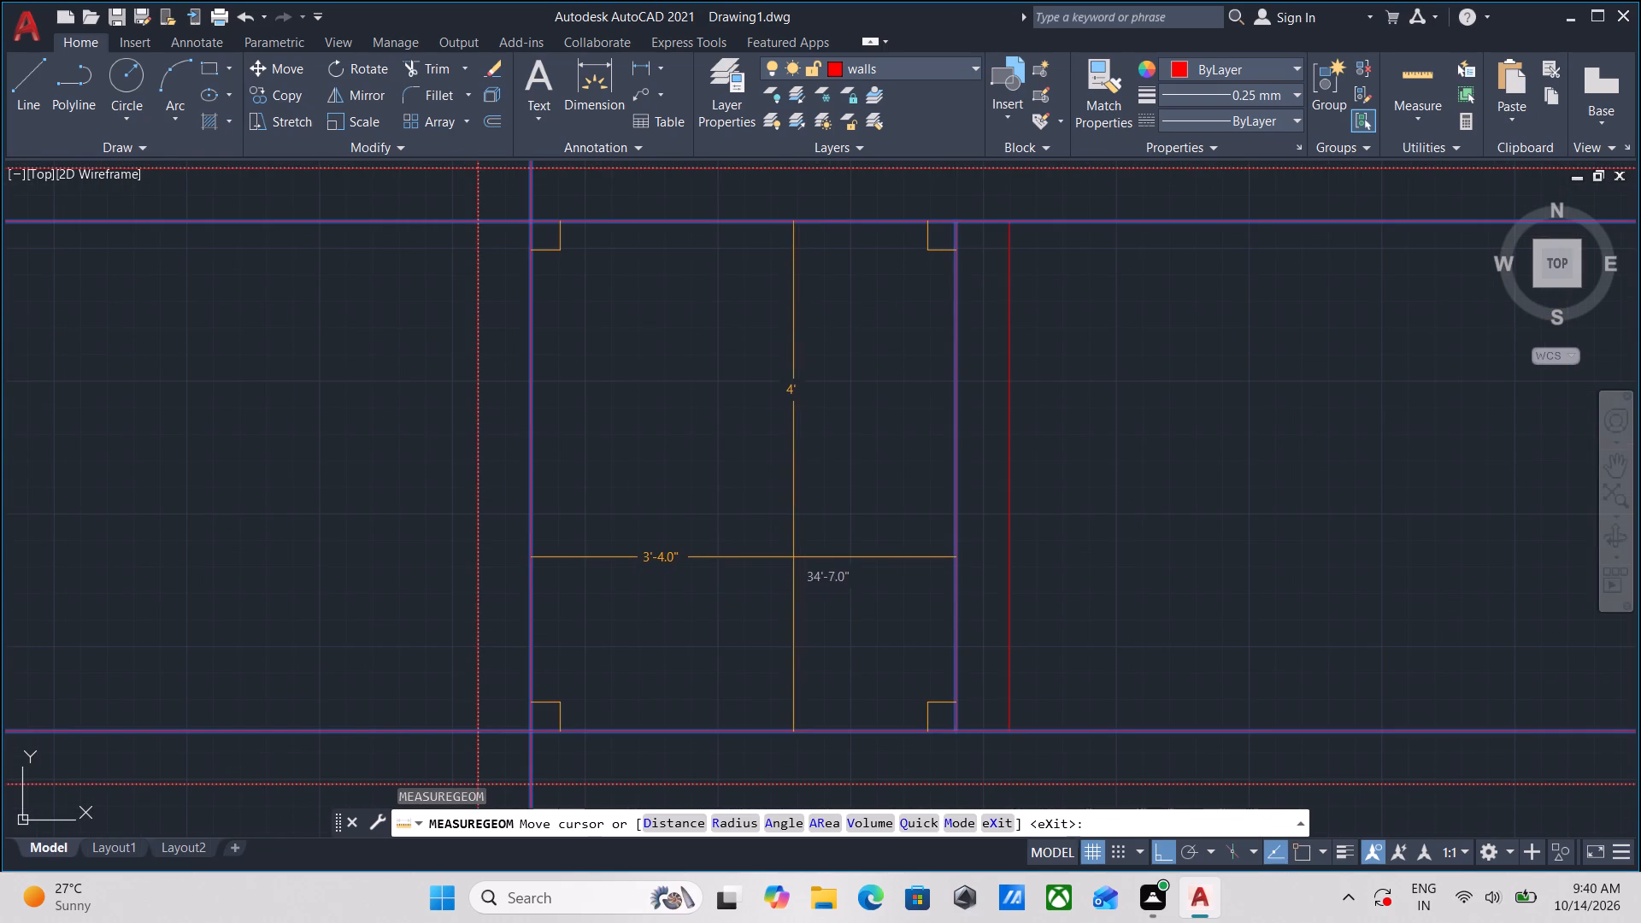
{"action": "scroll", "coordinate": [816, 551], "scroll_direction": "down", "scroll_amount": 2}
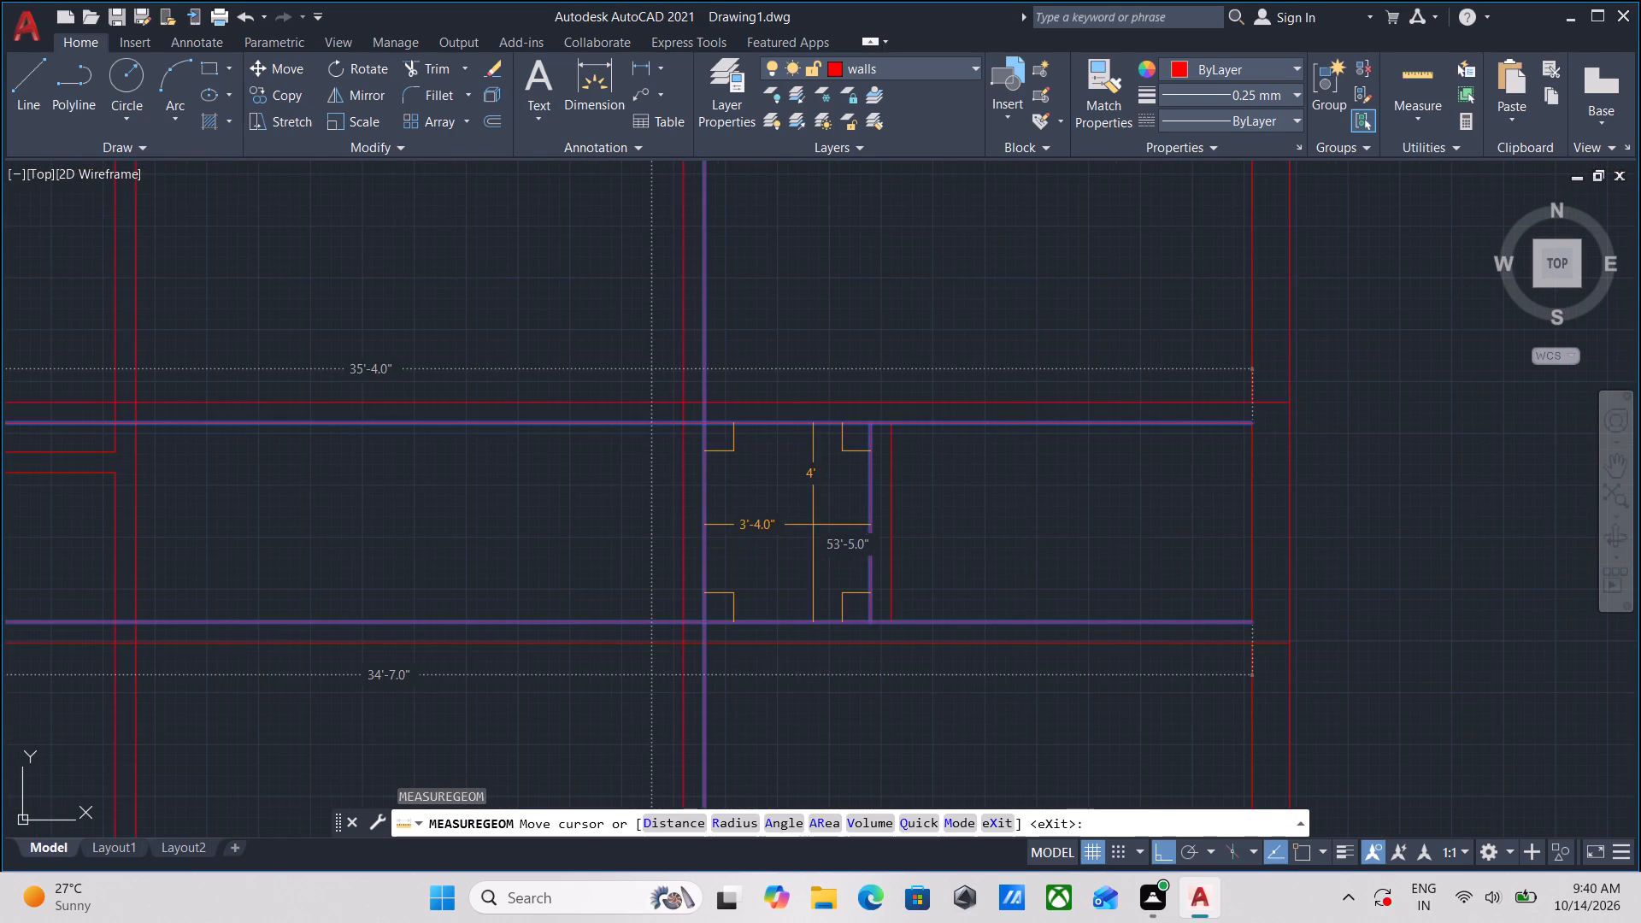
{"action": "scroll", "coordinate": [801, 532], "scroll_direction": "up", "scroll_amount": 2}
{"action": "middle_click_drag", "start_coordinate": [1286, 504], "coordinate": [948, 491]}
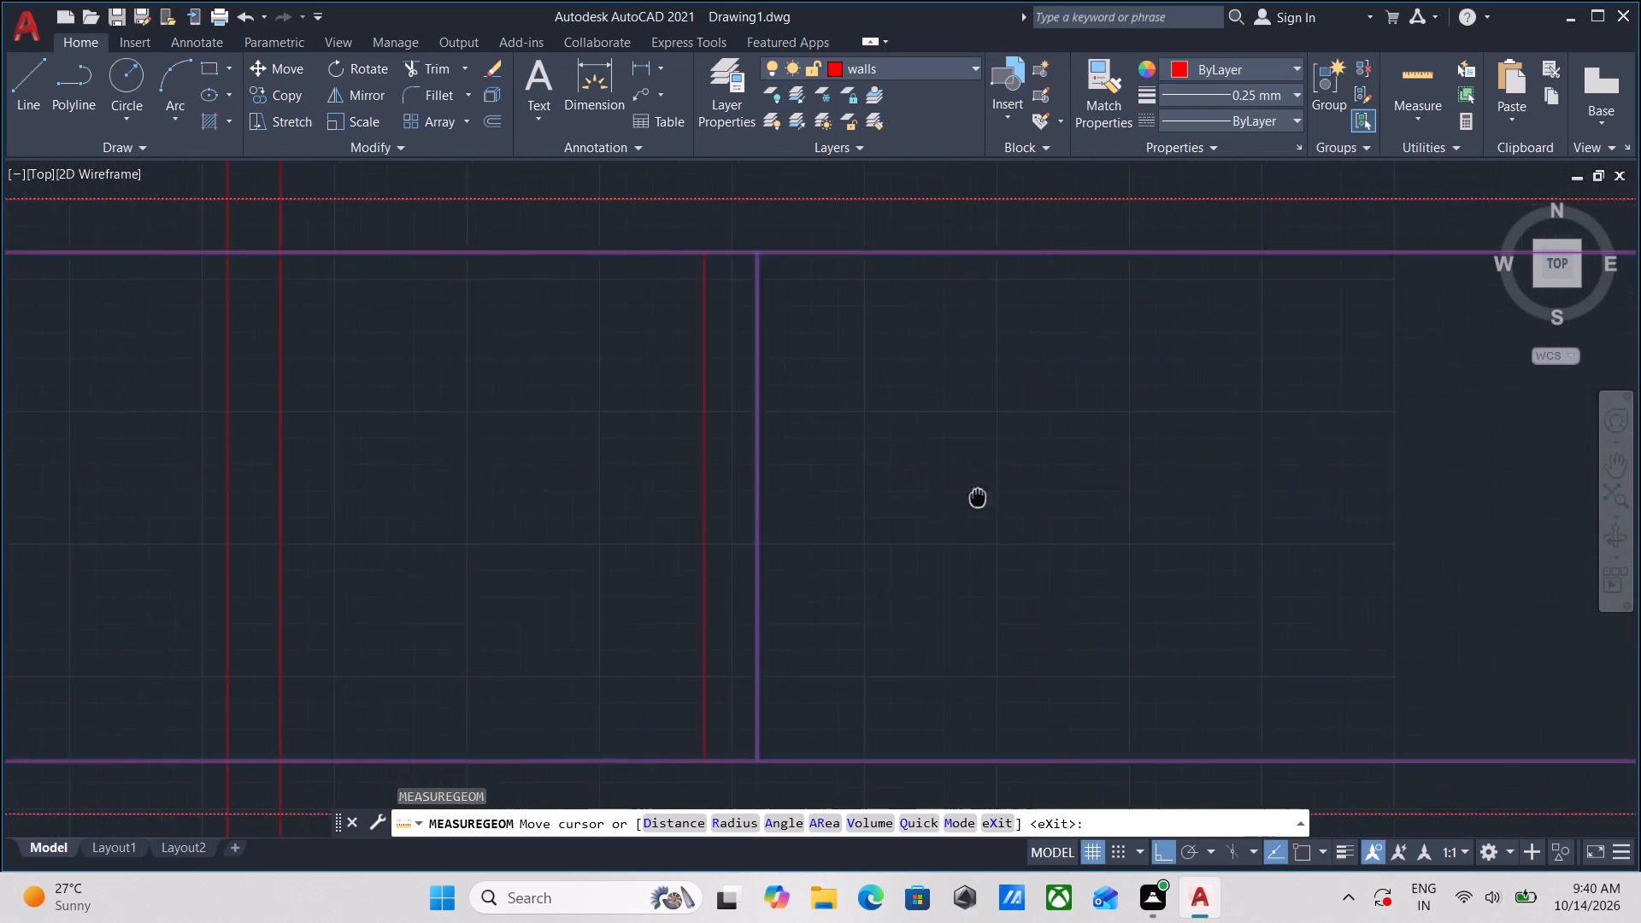
{"action": "middle_click_drag", "start_coordinate": [948, 491], "coordinate": [938, 490]}
{"action": "scroll", "coordinate": [1049, 493], "scroll_direction": "down", "scroll_amount": 1}
{"action": "middle_click_drag", "start_coordinate": [1049, 493], "coordinate": [931, 495]}
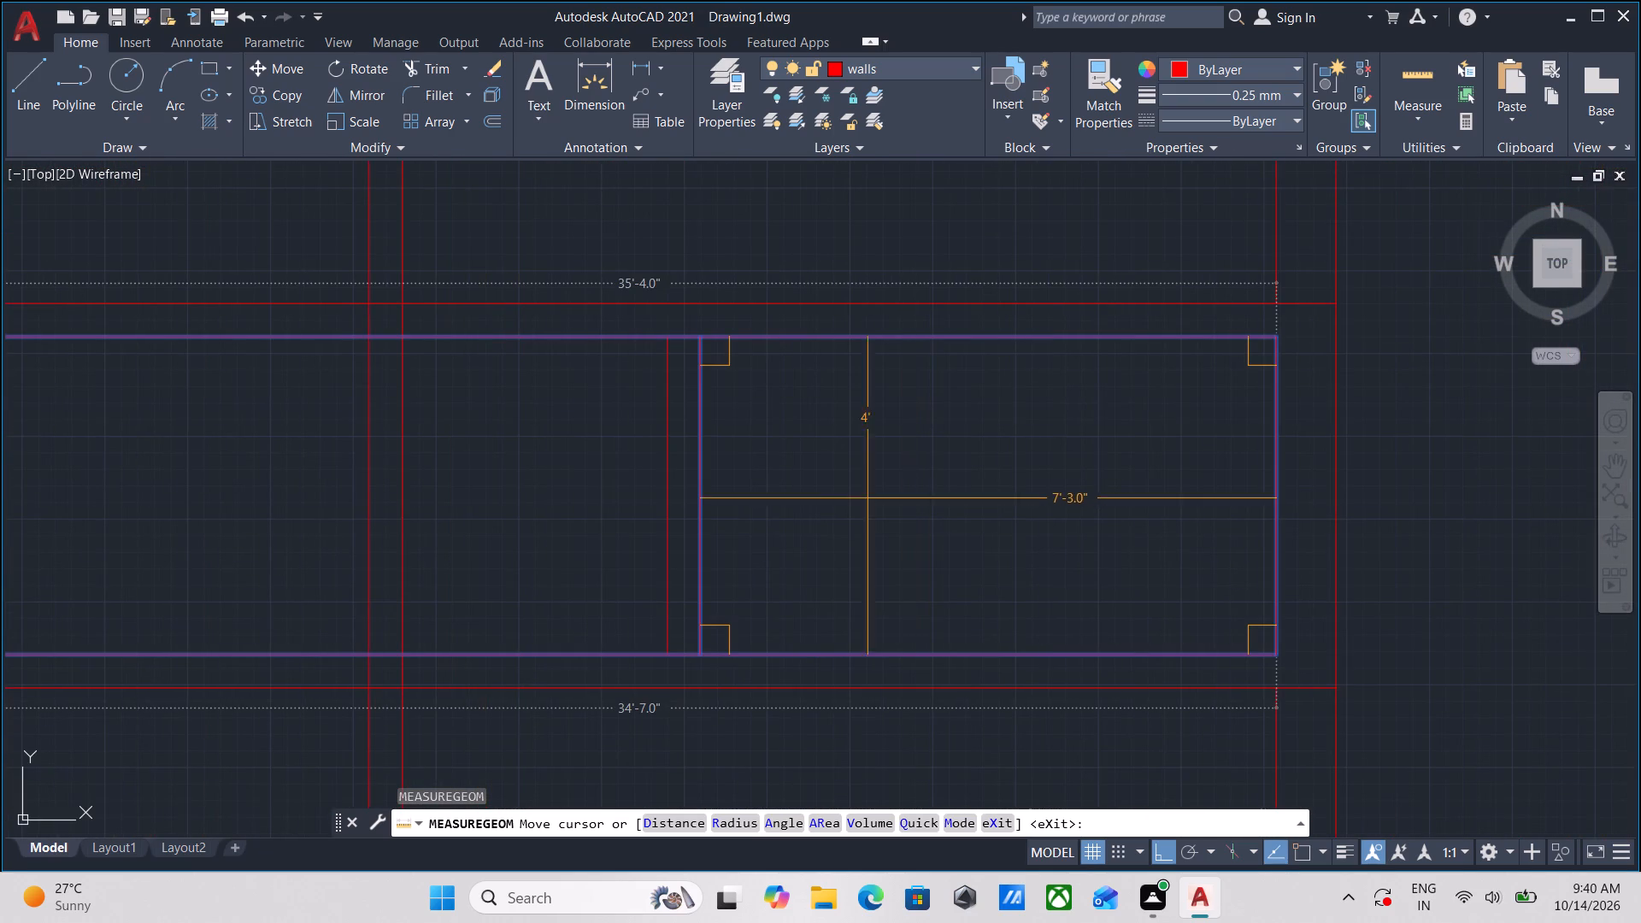
{"action": "middle_click_drag", "start_coordinate": [540, 470], "coordinate": [689, 486]}
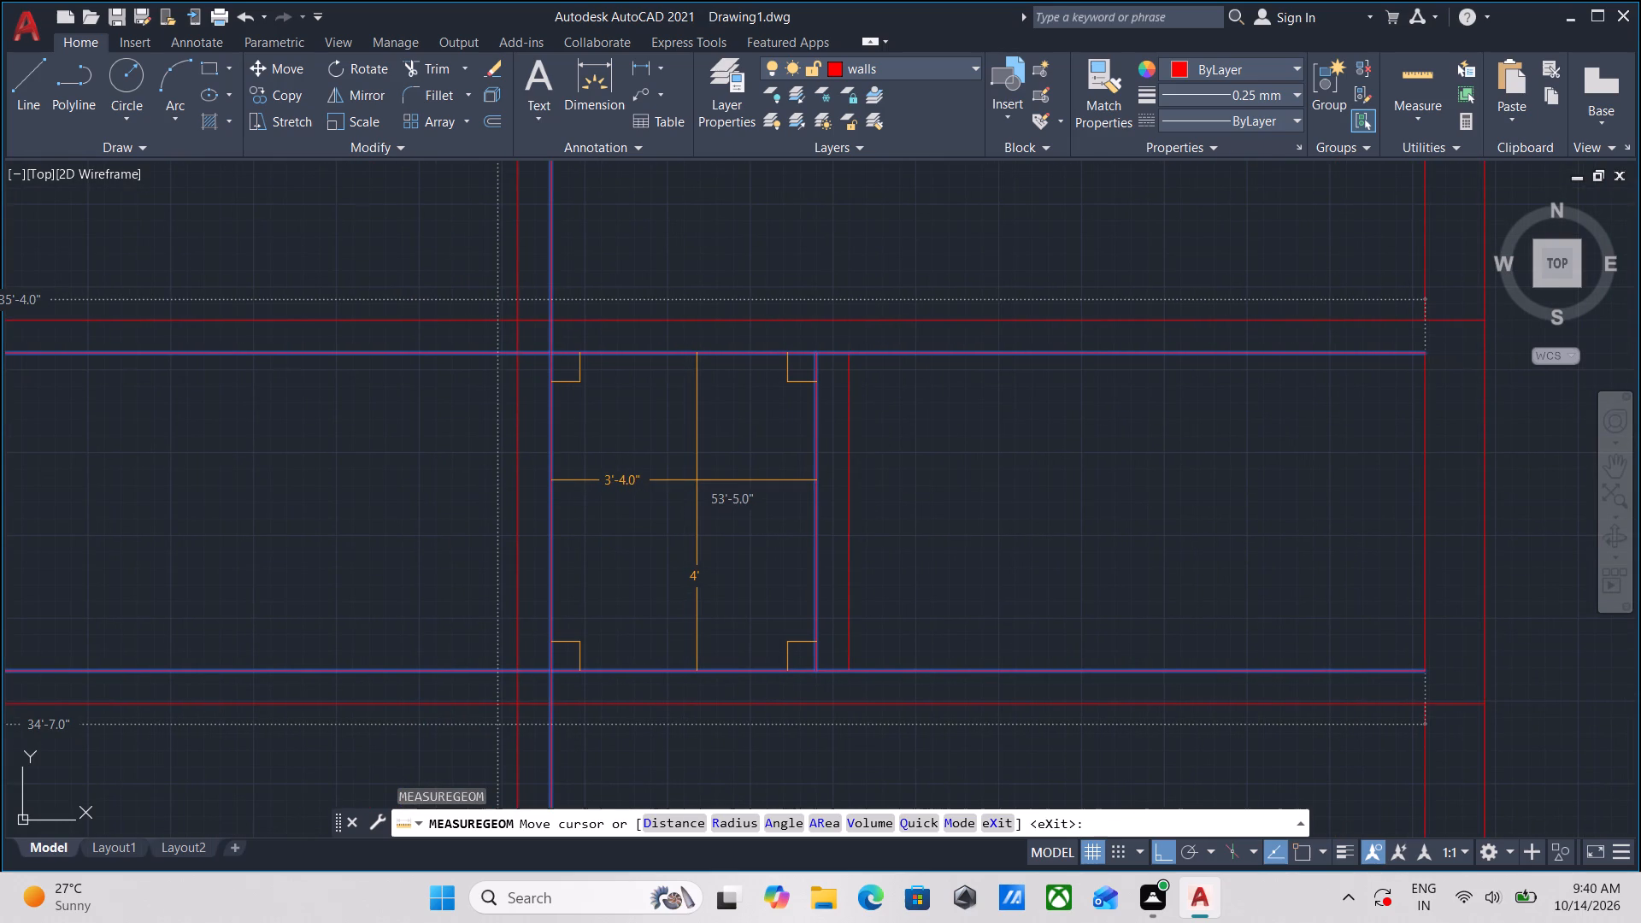
{"action": "middle_click_drag", "start_coordinate": [697, 478], "coordinate": [687, 549]}
{"action": "middle_click_drag", "start_coordinate": [730, 488], "coordinate": [726, 538]}
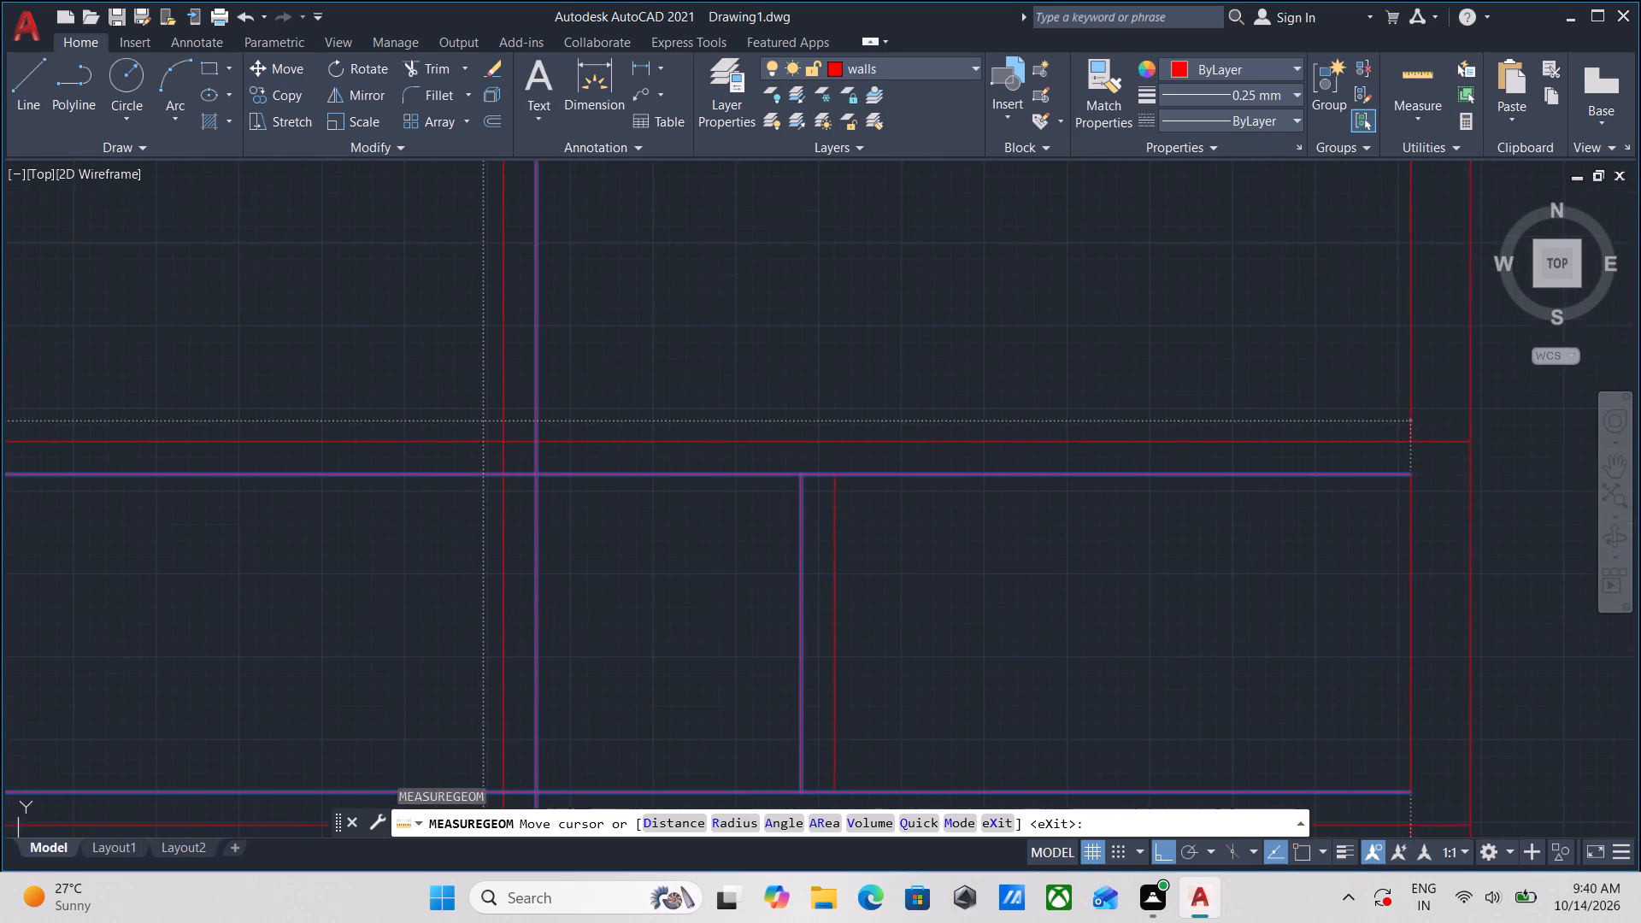
{"action": "key", "text": "Escape"}
{"action": "middle_click_drag", "start_coordinate": [608, 420], "coordinate": [668, 477]}
{"action": "scroll", "coordinate": [608, 420], "scroll_direction": "down", "scroll_amount": 1}
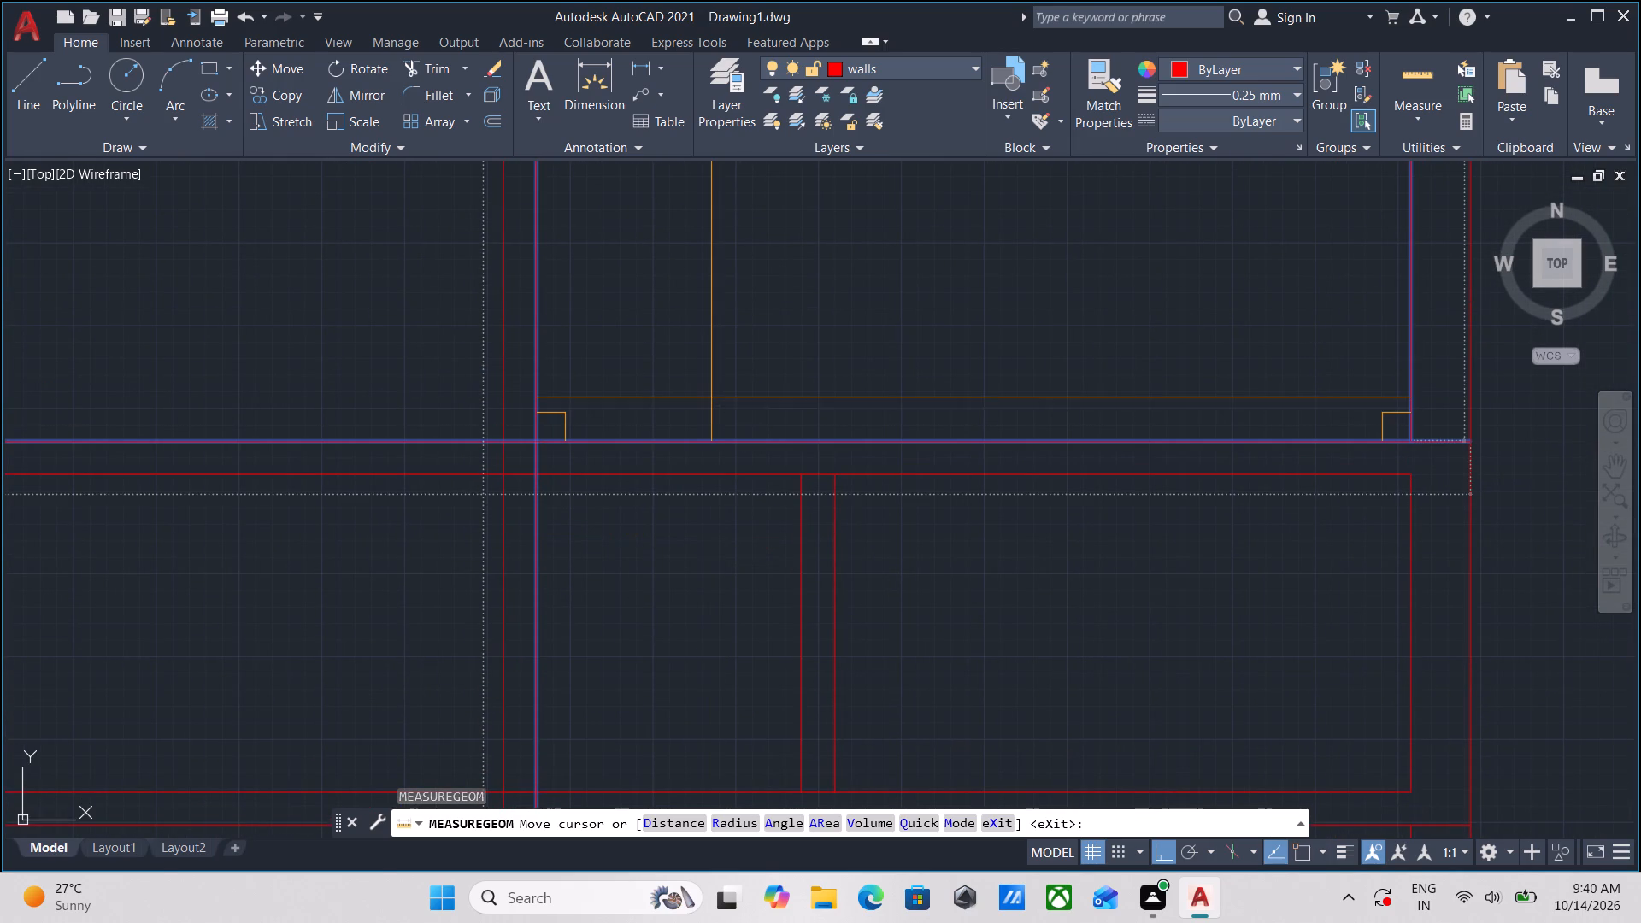
Examine the floor plan's wall layout around the narrow room band and the right-hand rooms above it.
{"action": "middle_click_drag", "start_coordinate": [668, 477], "coordinate": [671, 479]}
{"action": "scroll", "coordinate": [820, 434], "scroll_direction": "down", "scroll_amount": 1}
{"action": "middle_click_drag", "start_coordinate": [819, 434], "coordinate": [804, 473]}
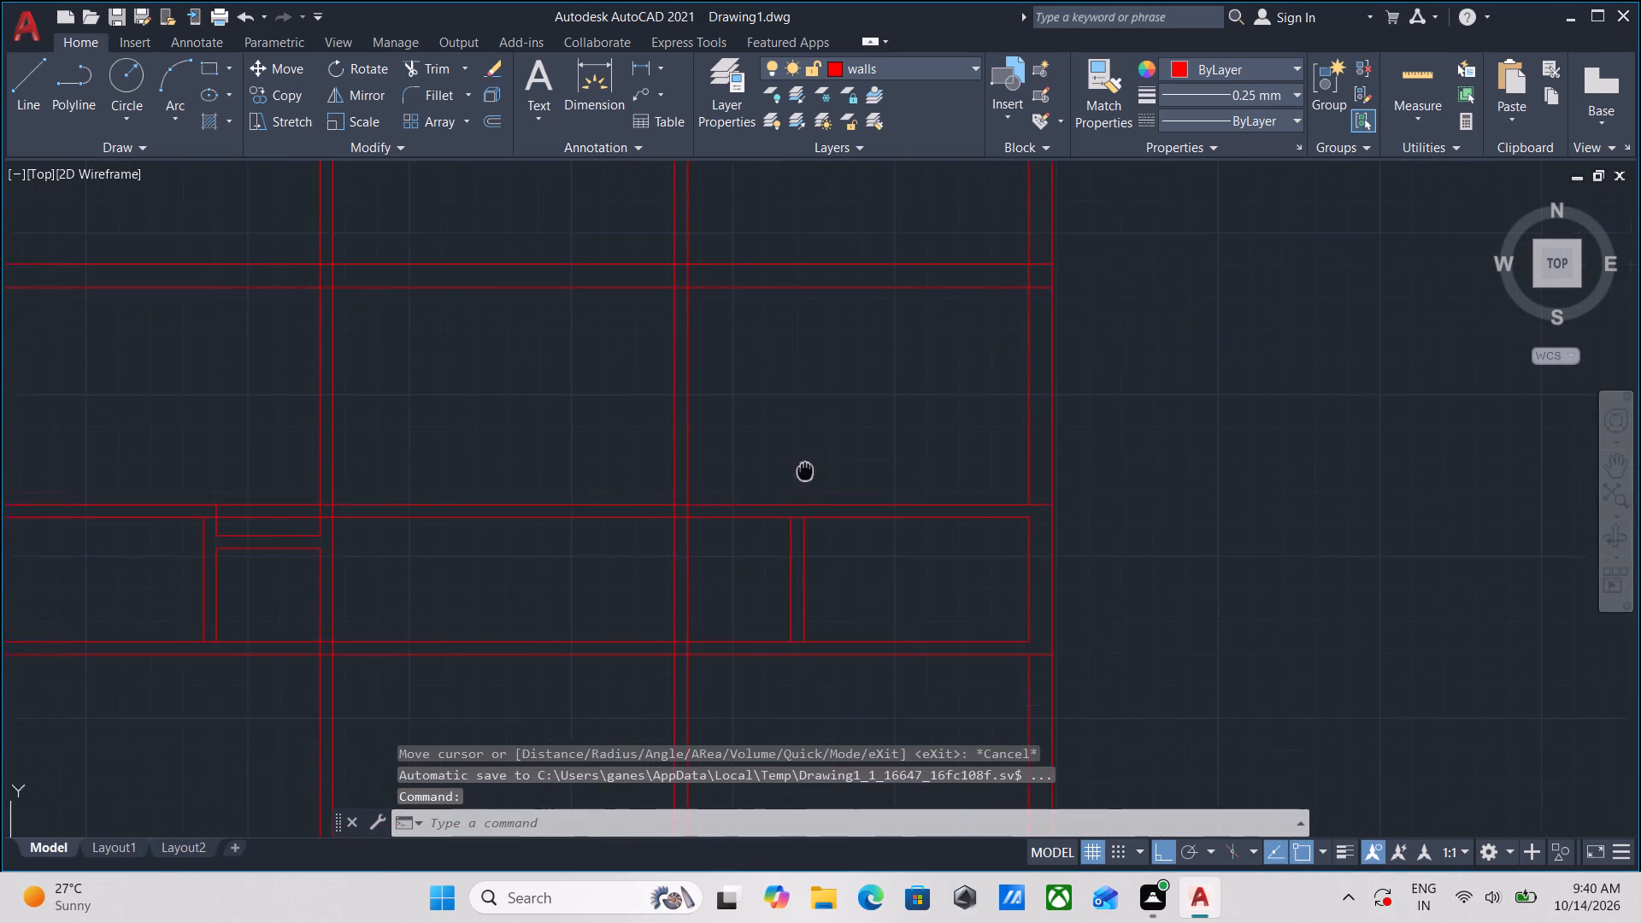
{"action": "middle_click_drag", "start_coordinate": [804, 473], "coordinate": [802, 478]}
{"action": "scroll", "coordinate": [752, 519], "scroll_direction": "up", "scroll_amount": 2}
{"action": "scroll", "coordinate": [731, 422], "scroll_direction": "down", "scroll_amount": 2}
{"action": "middle_click_drag", "start_coordinate": [731, 422], "coordinate": [753, 557]}
{"action": "scroll", "coordinate": [779, 458], "scroll_direction": "down", "scroll_amount": 2}
{"action": "middle_click_drag", "start_coordinate": [779, 459], "coordinate": [792, 480]}
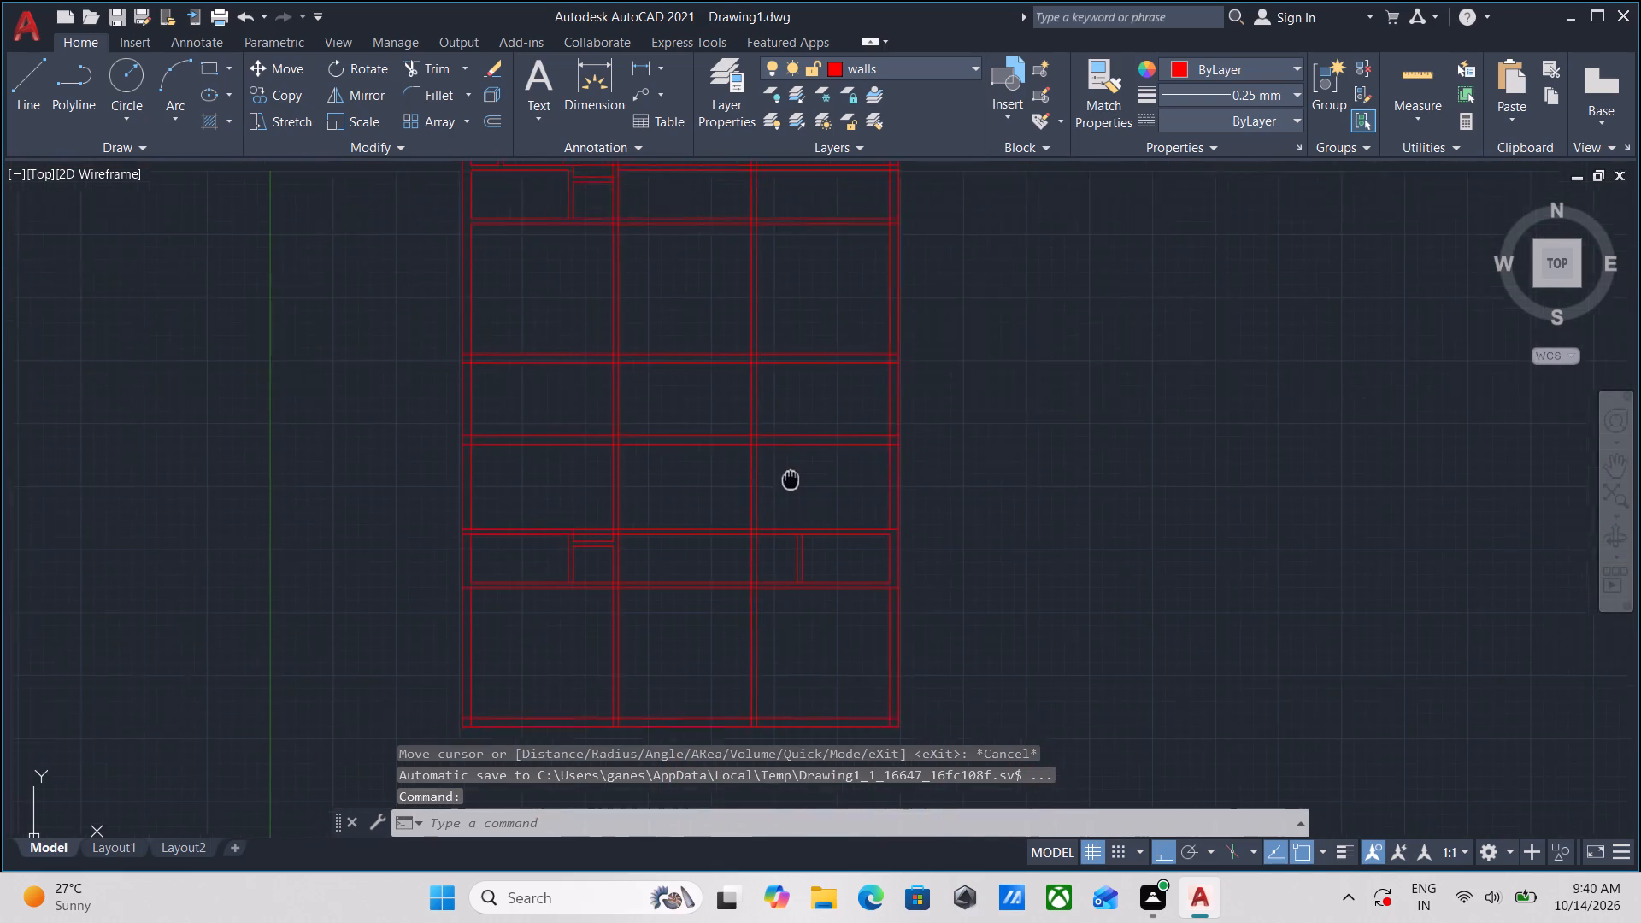
{"action": "middle_click_drag", "start_coordinate": [792, 480], "coordinate": [803, 516]}
{"action": "scroll", "coordinate": [795, 515], "scroll_direction": "up", "scroll_amount": 3}
{"action": "middle_click_drag", "start_coordinate": [795, 546], "coordinate": [820, 407]}
{"action": "scroll", "coordinate": [755, 614], "scroll_direction": "up", "scroll_amount": 2}
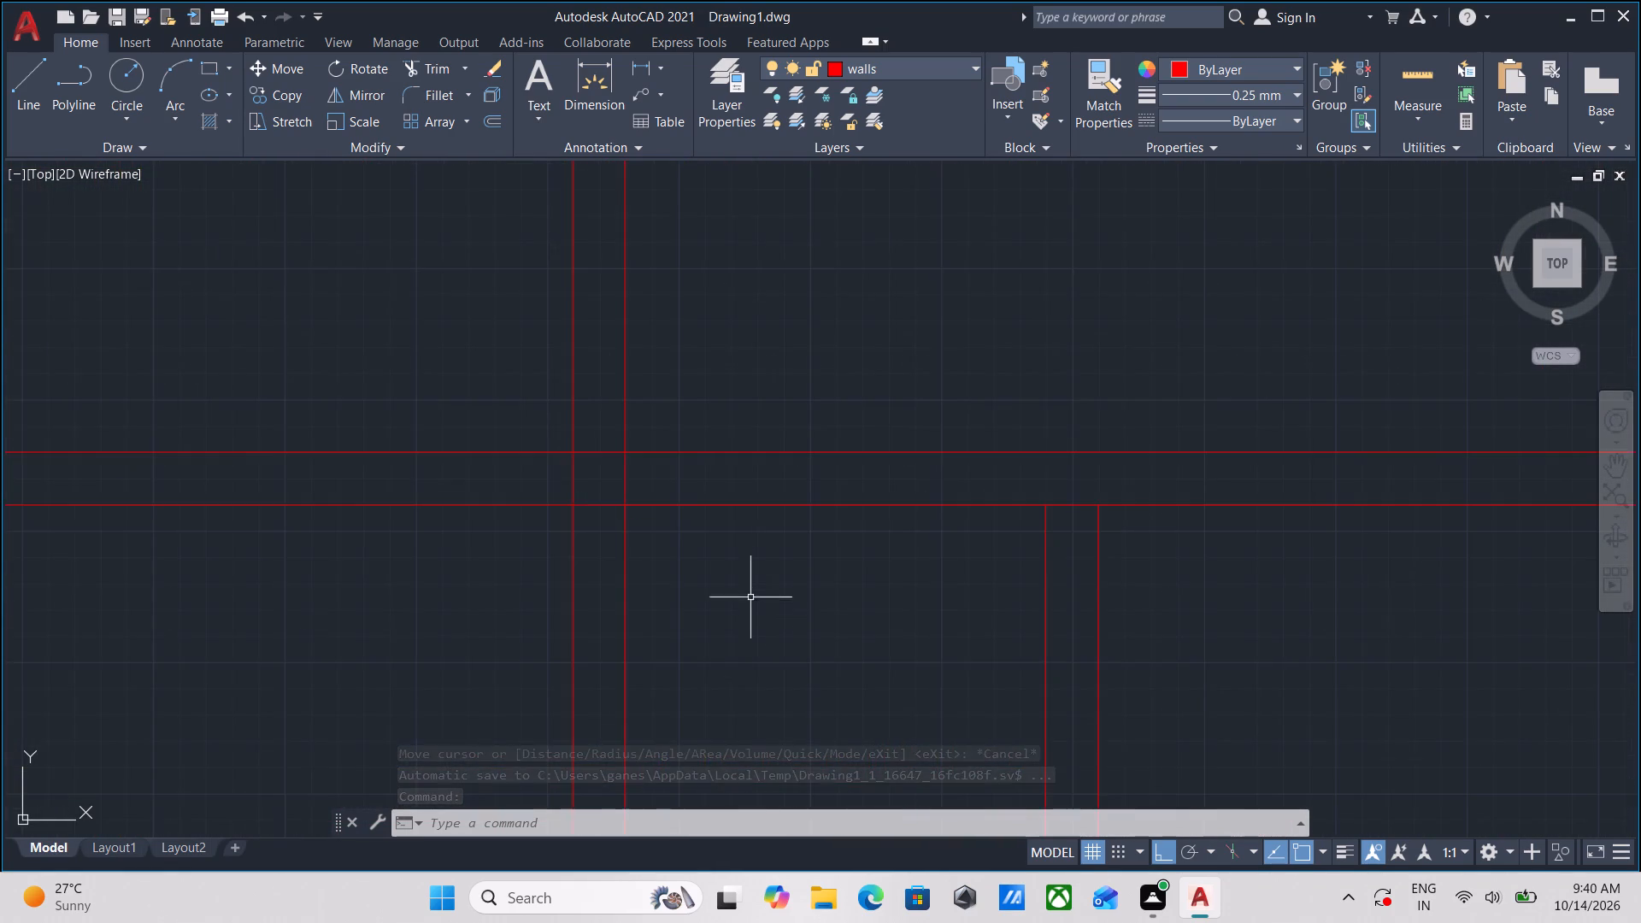
{"action": "scroll", "coordinate": [752, 575], "scroll_direction": "down", "scroll_amount": 2}
{"action": "middle_click_drag", "start_coordinate": [752, 575], "coordinate": [833, 513]}
{"action": "scroll", "coordinate": [837, 508], "scroll_direction": "down", "scroll_amount": 1}
{"action": "middle_click_drag", "start_coordinate": [837, 508], "coordinate": [812, 540]}
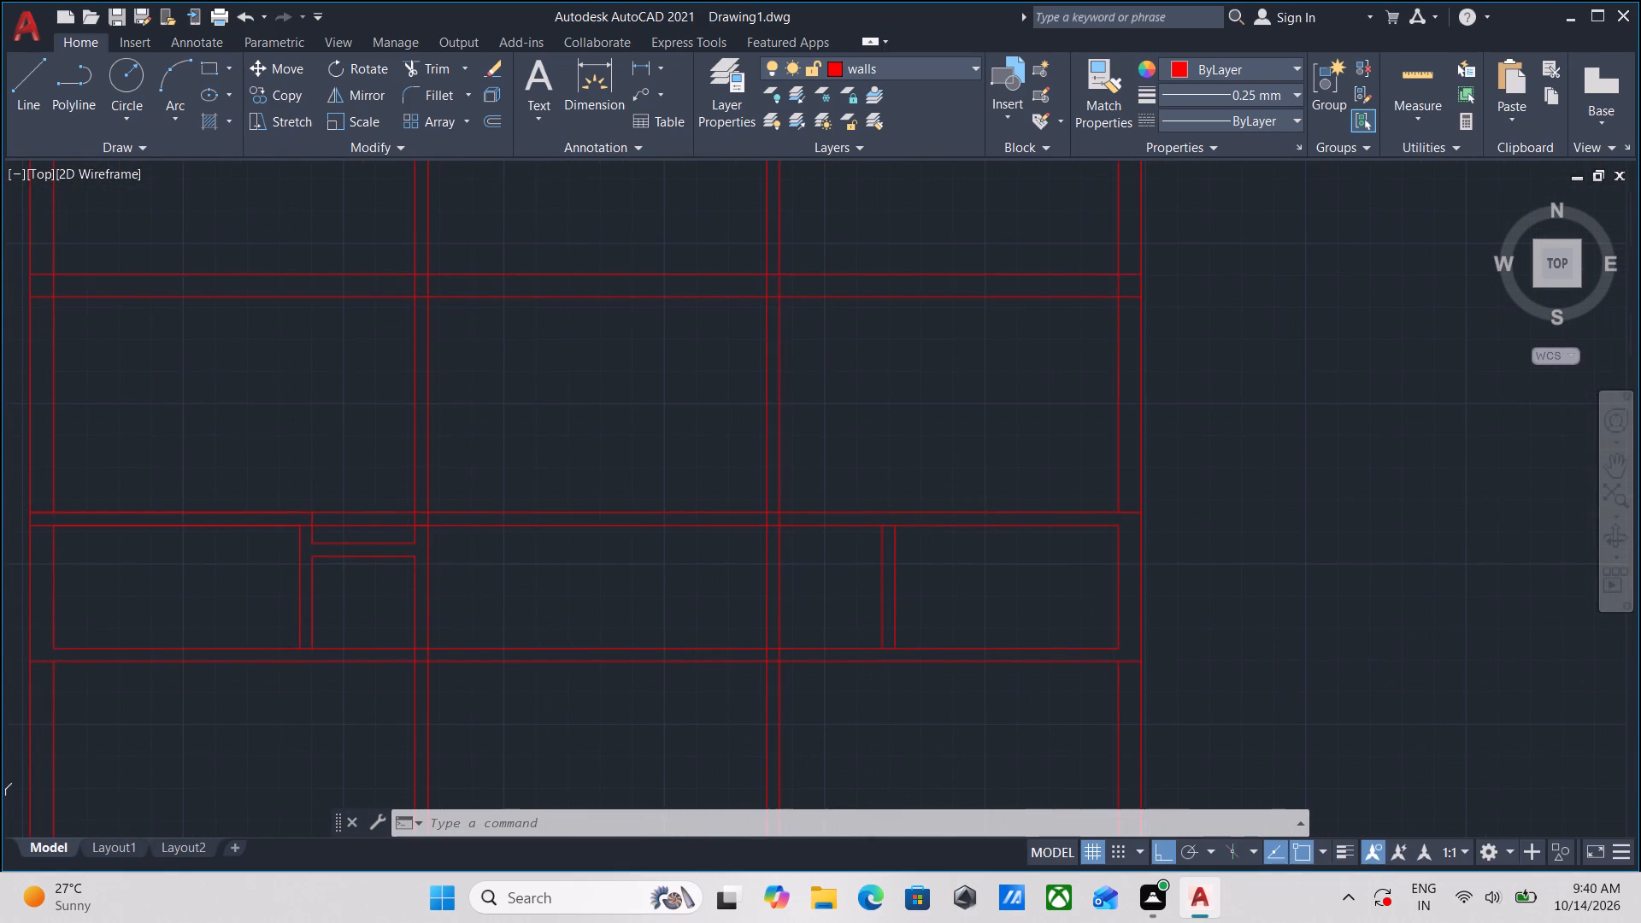
{"action": "scroll", "coordinate": [863, 496], "scroll_direction": "up", "scroll_amount": 2}
{"action": "scroll", "coordinate": [817, 502], "scroll_direction": "down", "scroll_amount": 3}
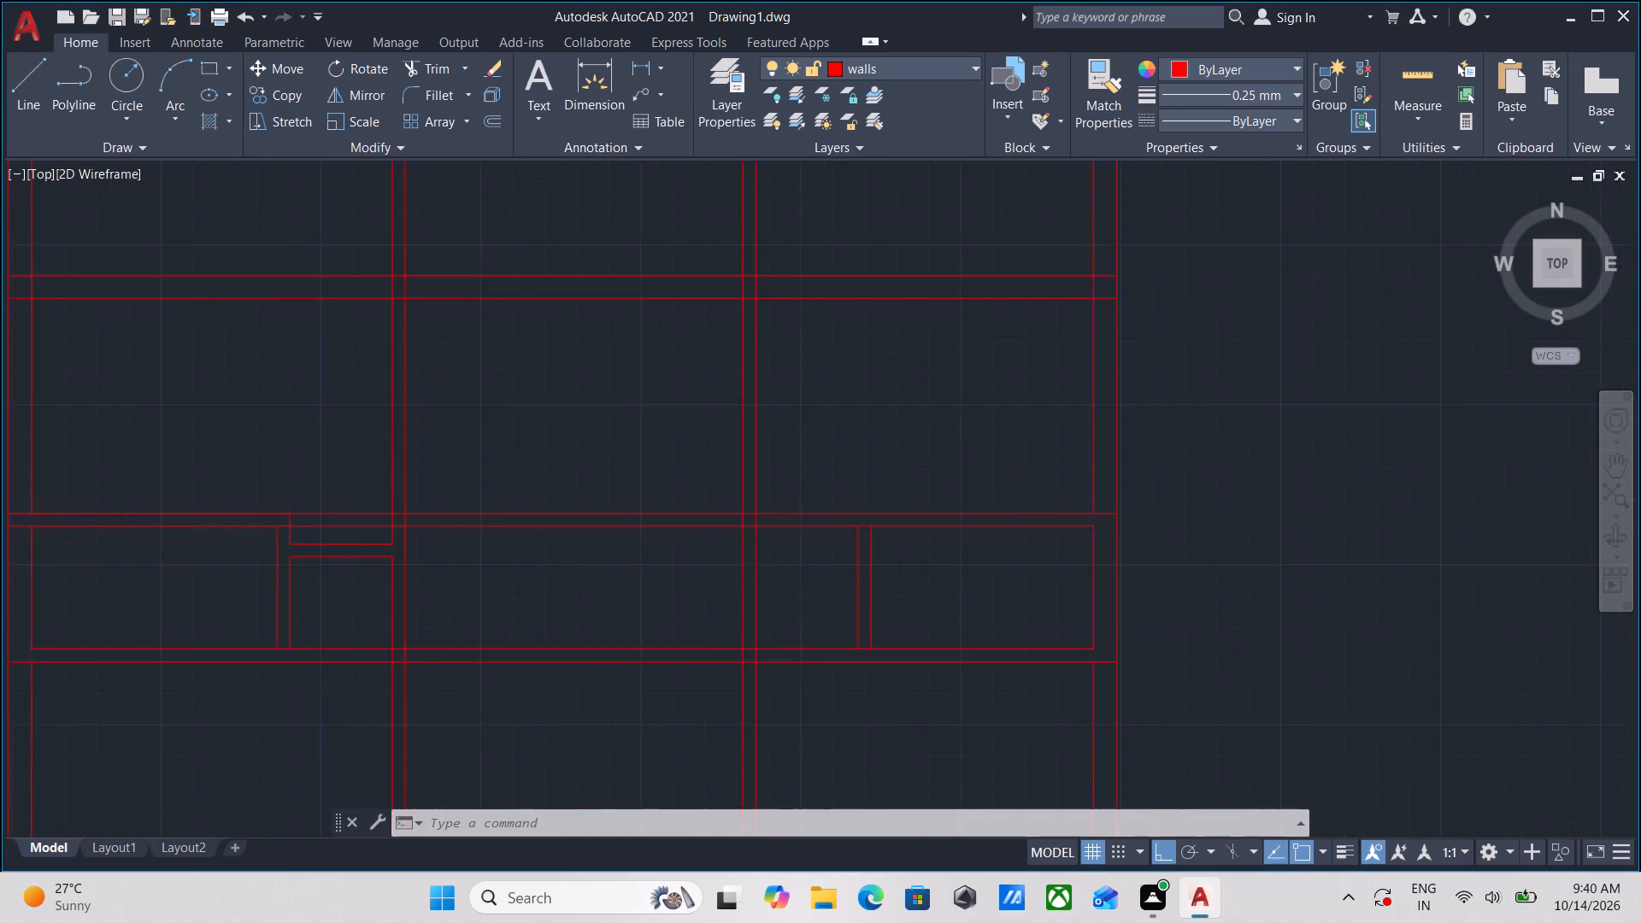
{"action": "middle_click_drag", "start_coordinate": [847, 518], "coordinate": [854, 573]}
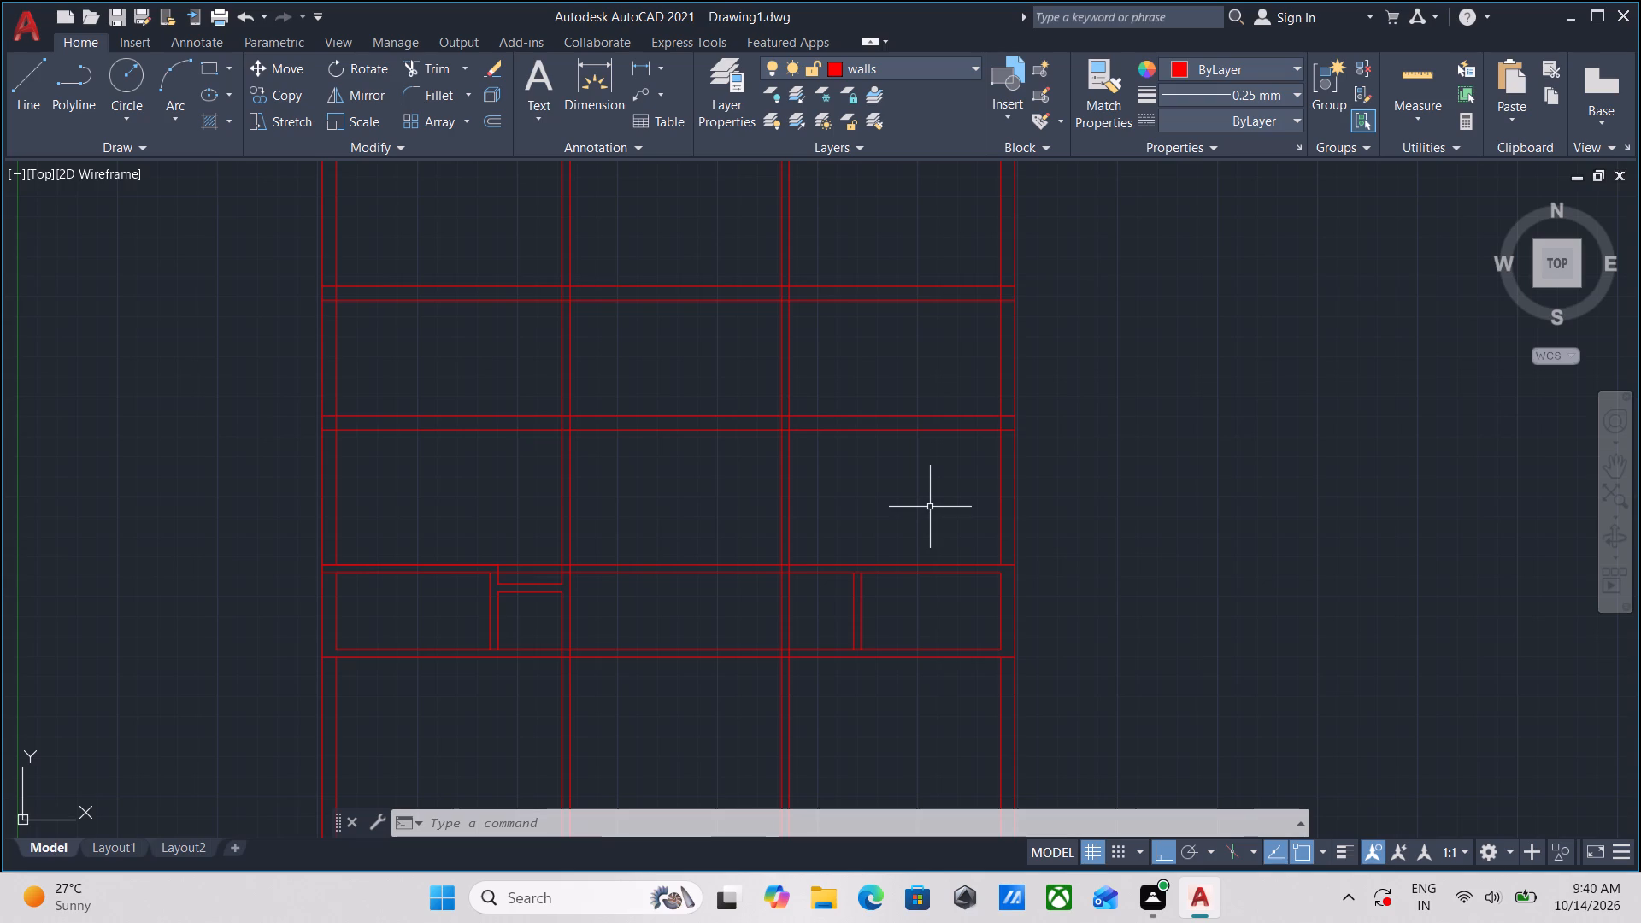
{"action": "scroll", "coordinate": [930, 507], "scroll_direction": "down", "scroll_amount": 2}
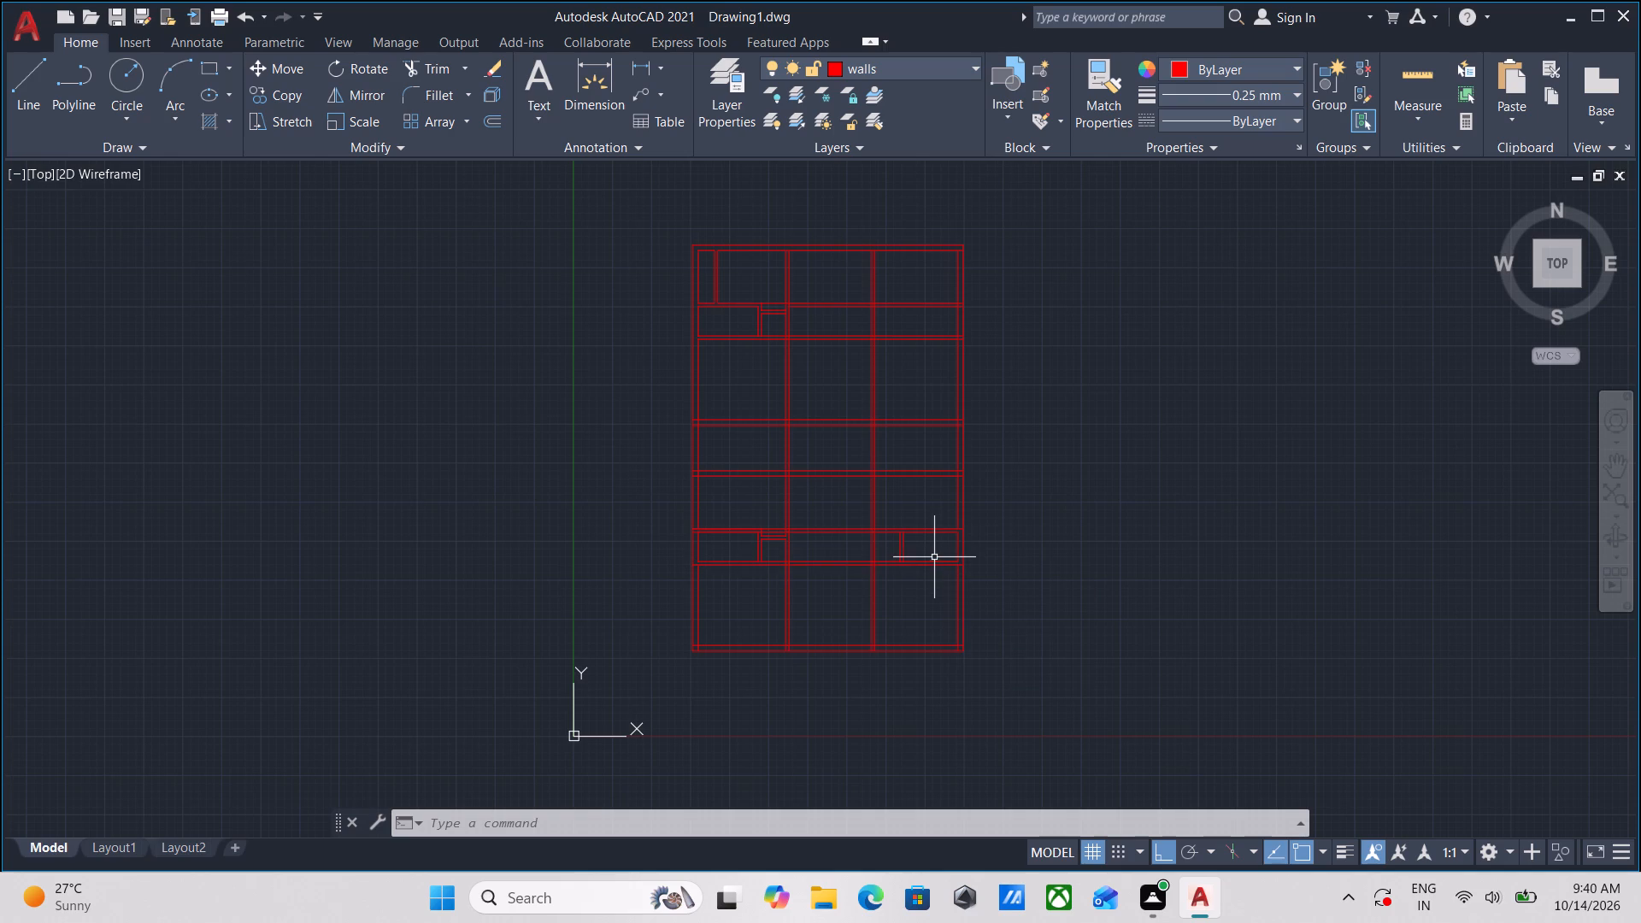
{"action": "scroll", "coordinate": [960, 535], "scroll_direction": "up", "scroll_amount": 2}
{"action": "scroll", "coordinate": [954, 549], "scroll_direction": "down", "scroll_amount": 2}
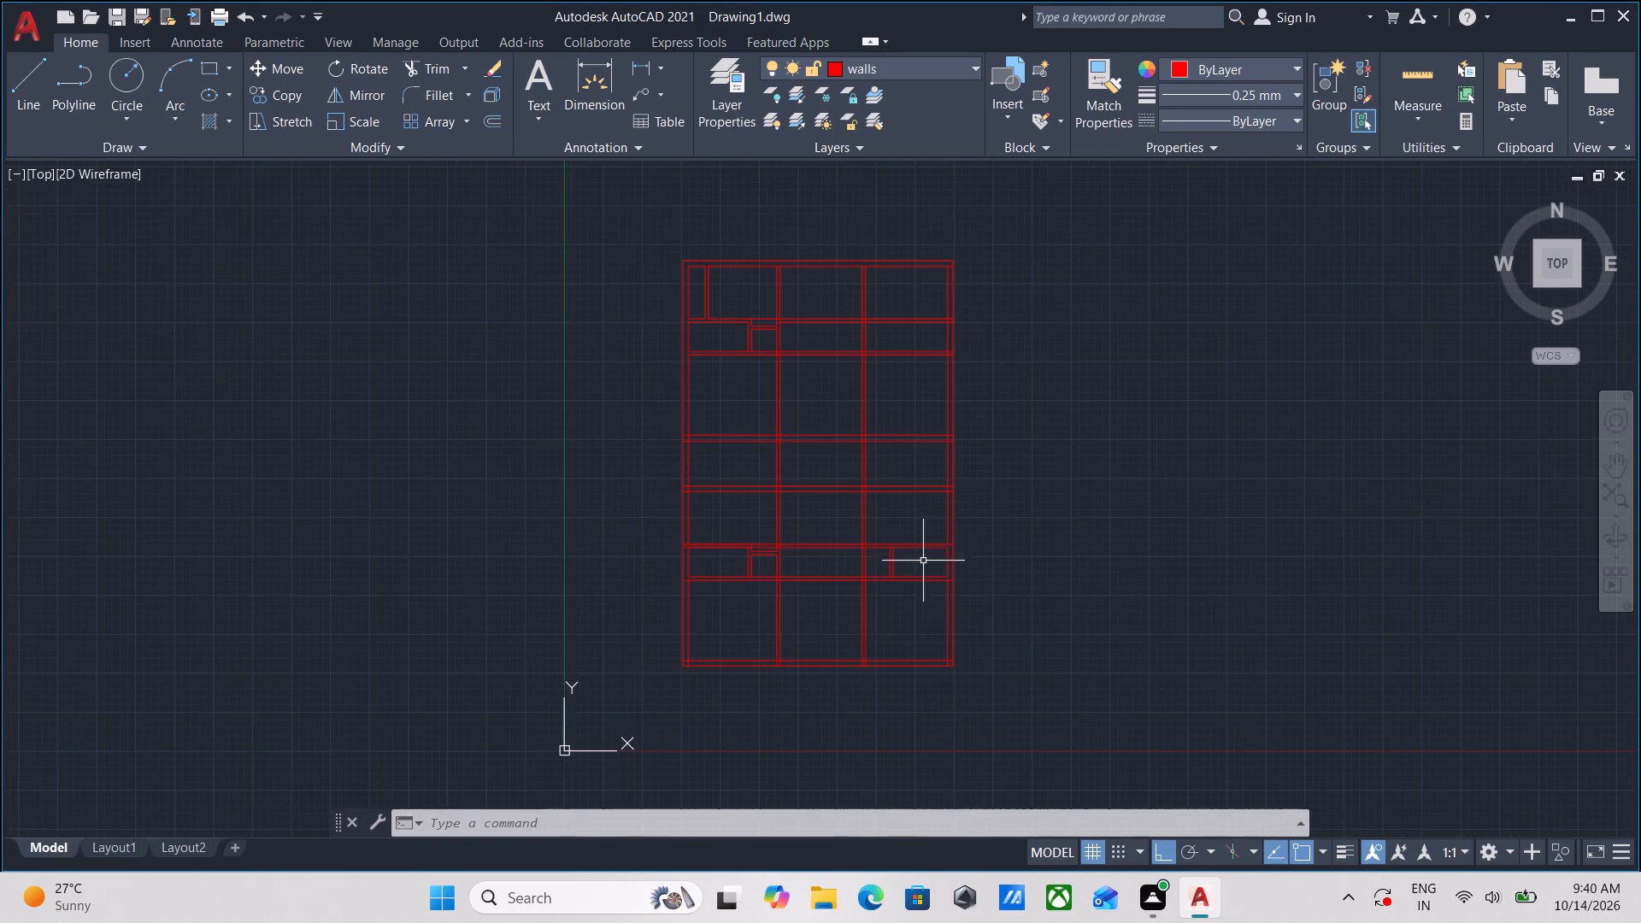
{"action": "scroll", "coordinate": [923, 546], "scroll_direction": "up", "scroll_amount": 1}
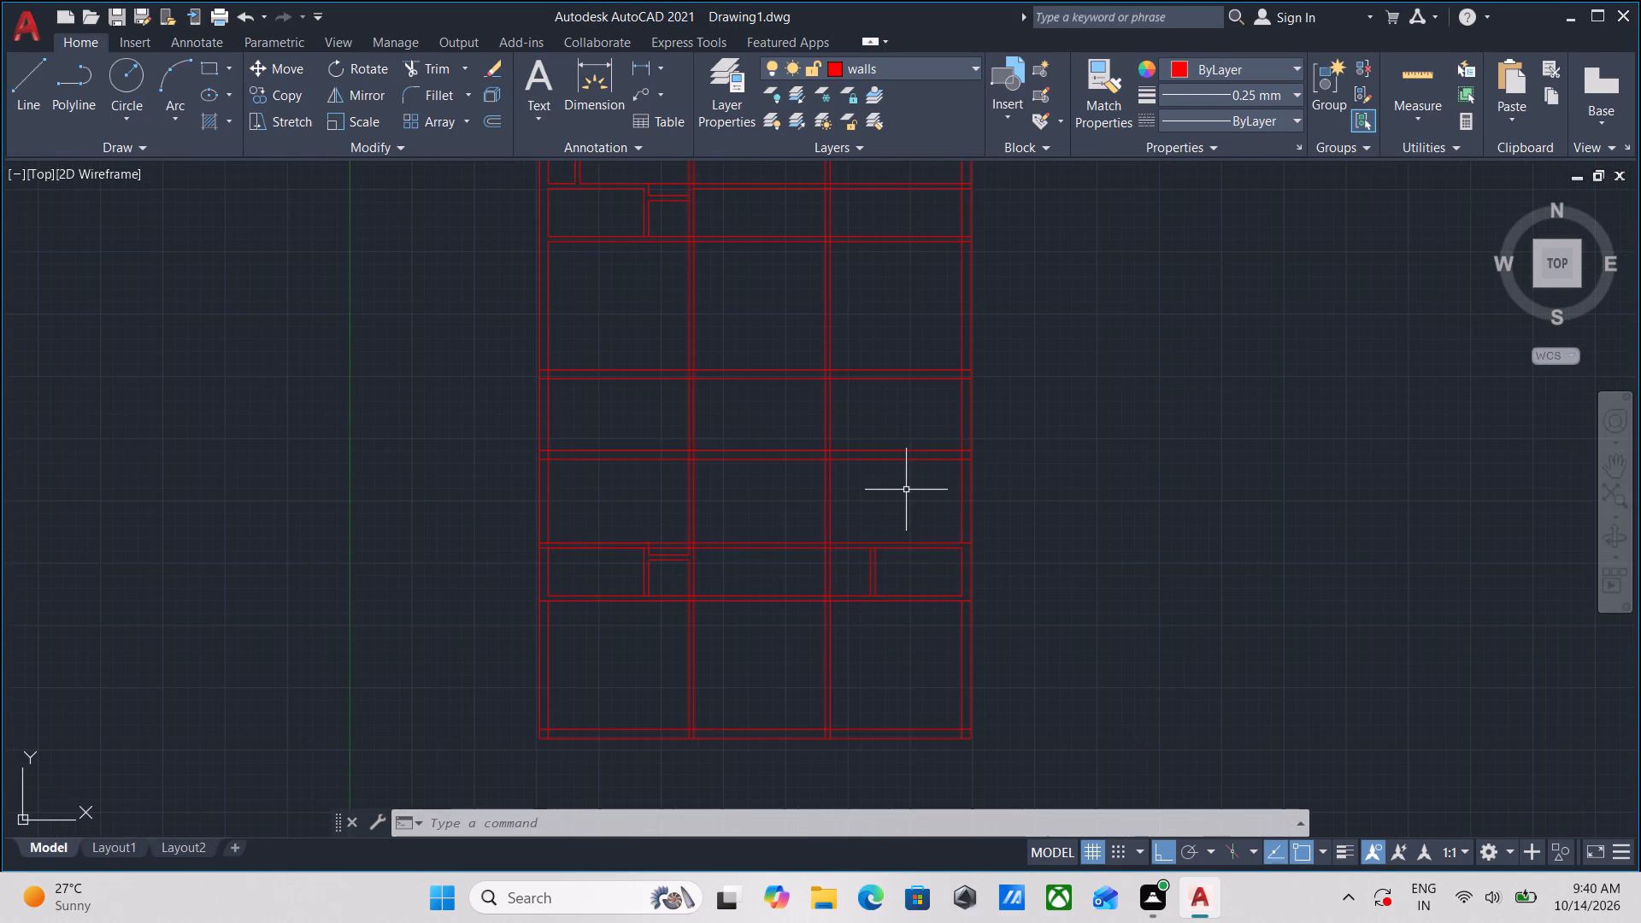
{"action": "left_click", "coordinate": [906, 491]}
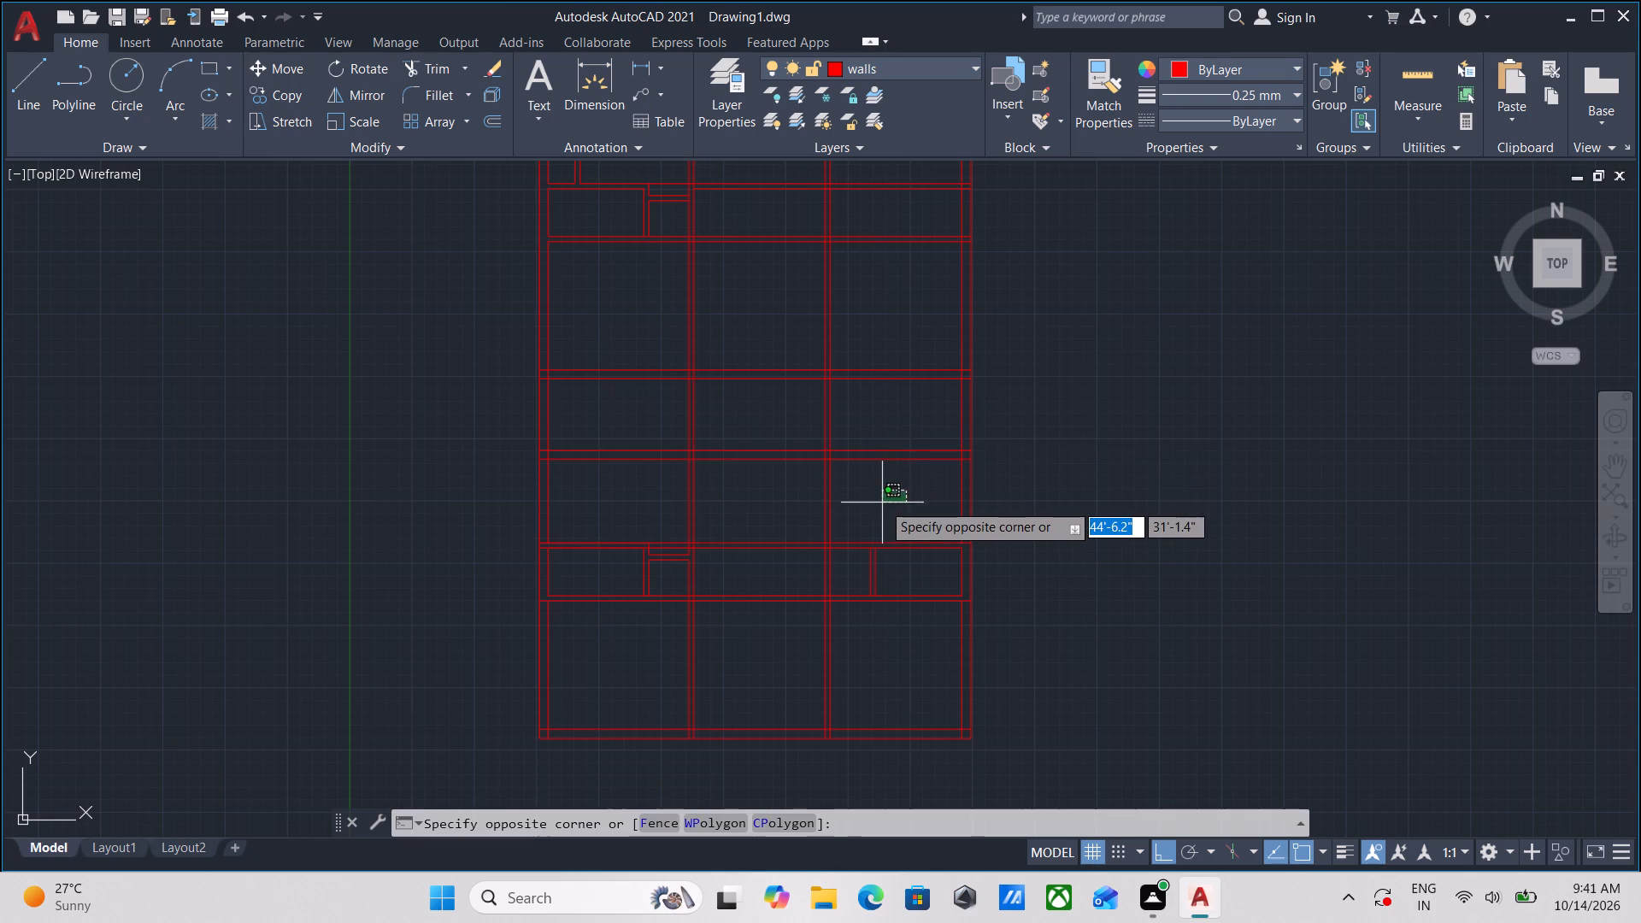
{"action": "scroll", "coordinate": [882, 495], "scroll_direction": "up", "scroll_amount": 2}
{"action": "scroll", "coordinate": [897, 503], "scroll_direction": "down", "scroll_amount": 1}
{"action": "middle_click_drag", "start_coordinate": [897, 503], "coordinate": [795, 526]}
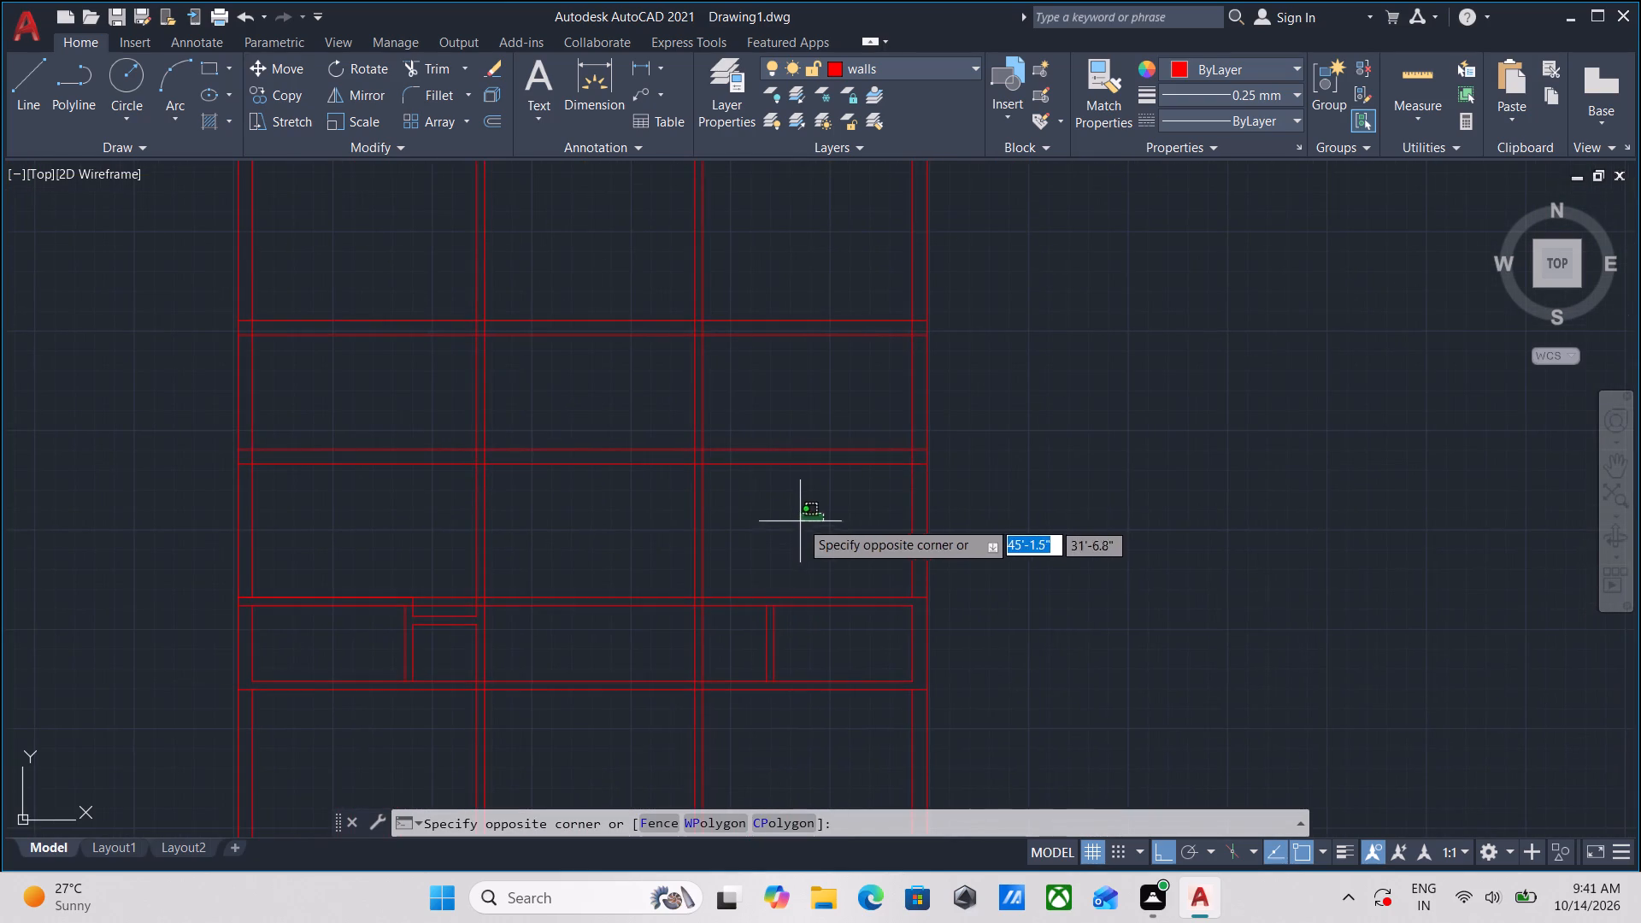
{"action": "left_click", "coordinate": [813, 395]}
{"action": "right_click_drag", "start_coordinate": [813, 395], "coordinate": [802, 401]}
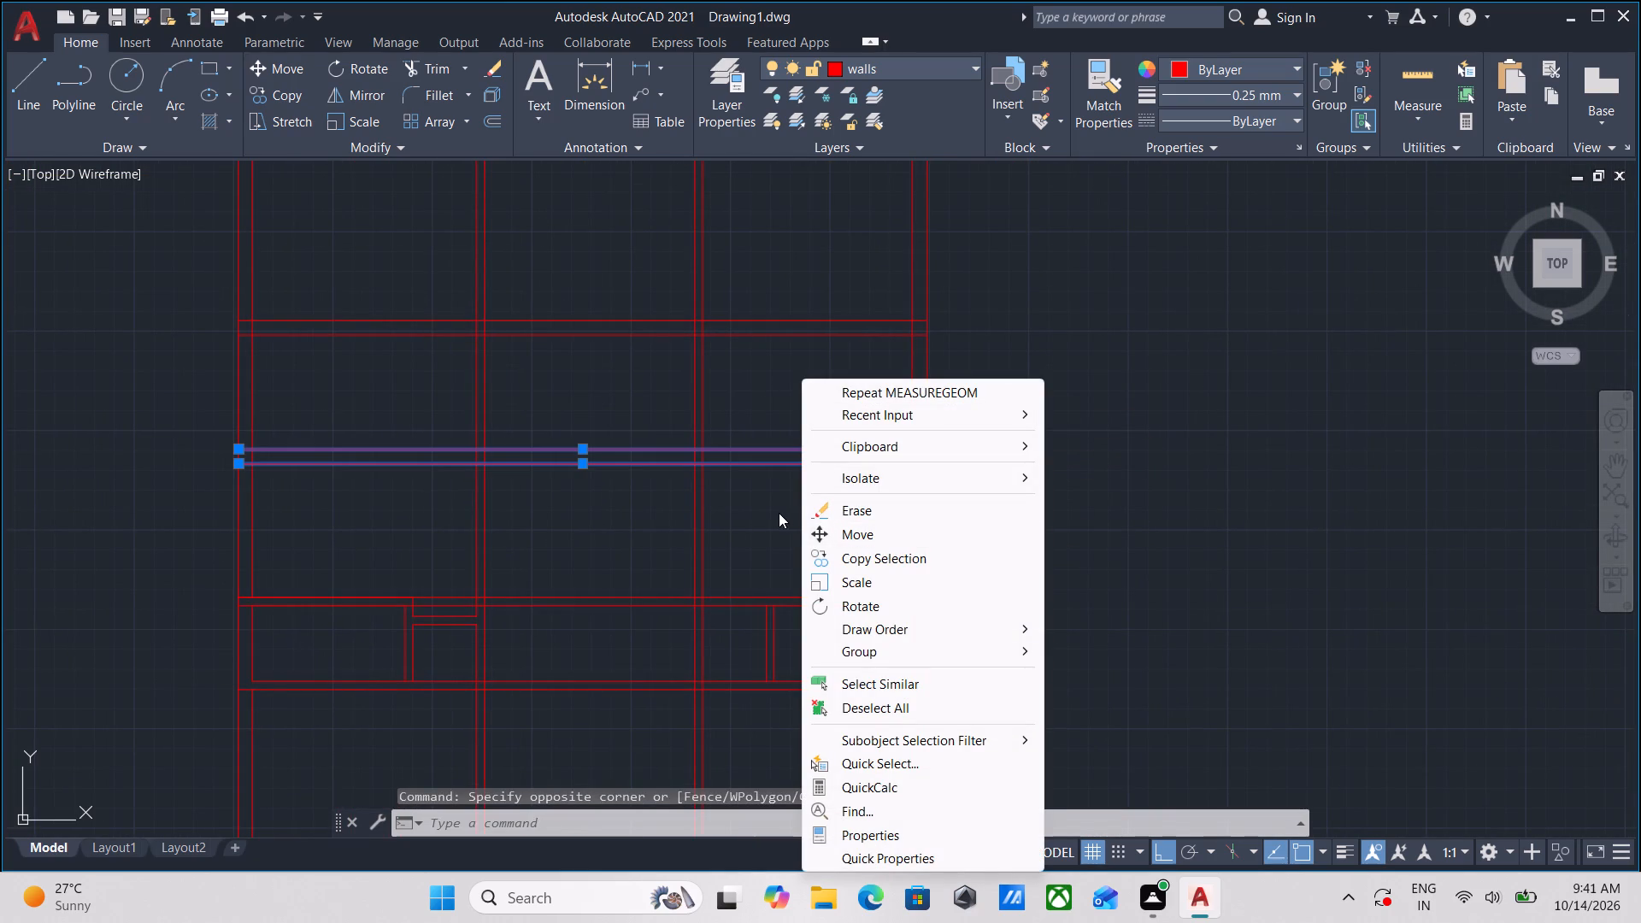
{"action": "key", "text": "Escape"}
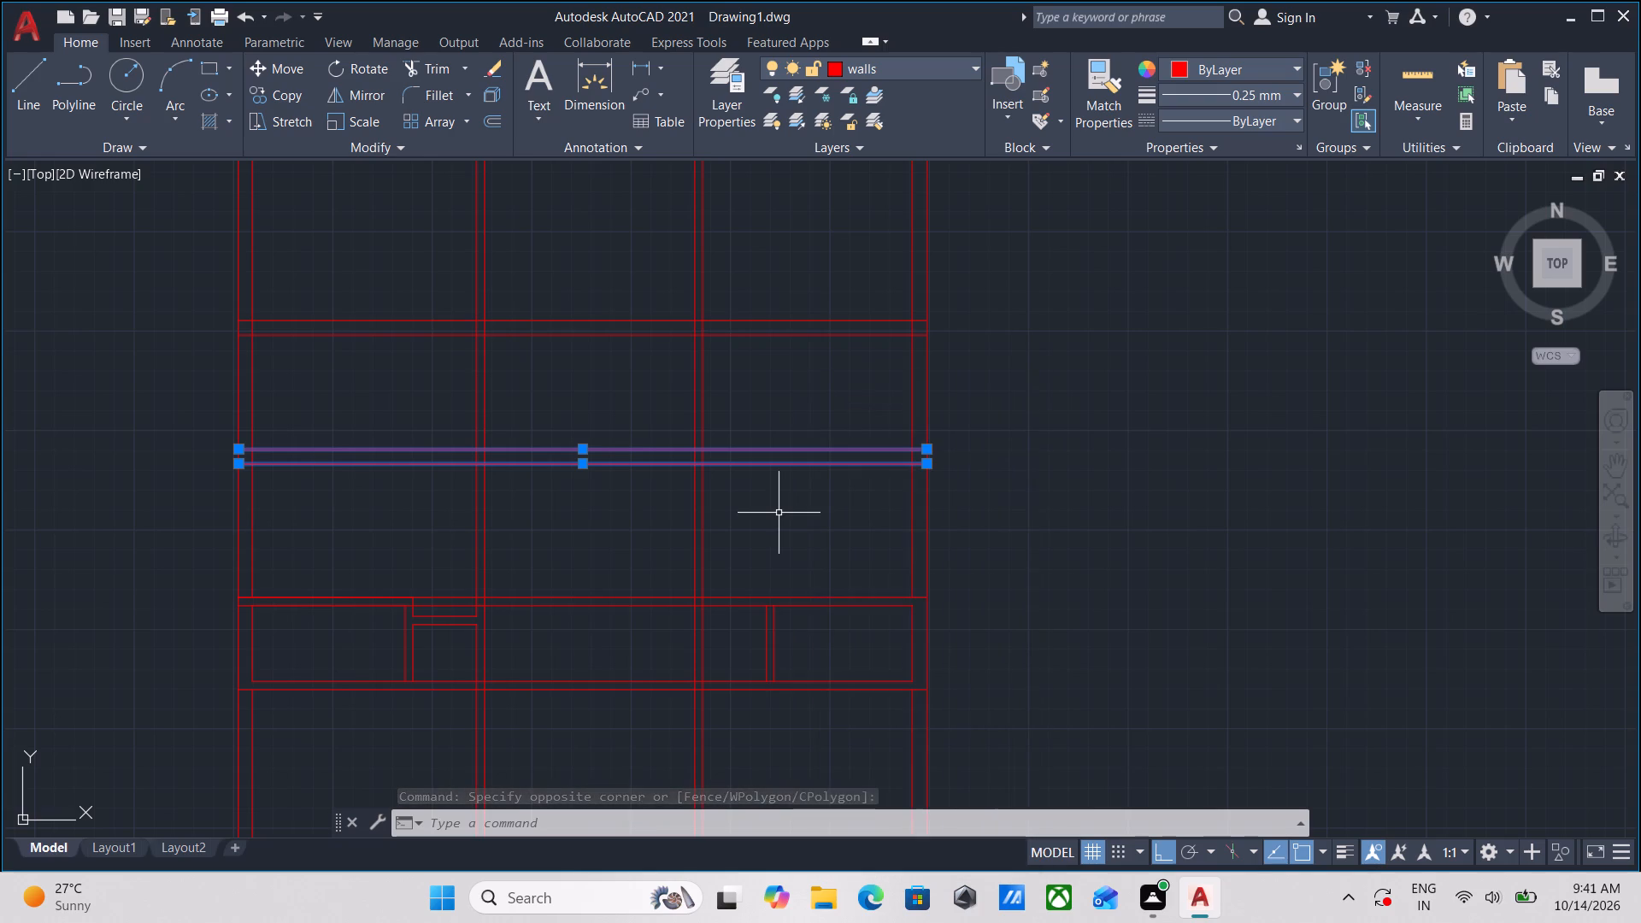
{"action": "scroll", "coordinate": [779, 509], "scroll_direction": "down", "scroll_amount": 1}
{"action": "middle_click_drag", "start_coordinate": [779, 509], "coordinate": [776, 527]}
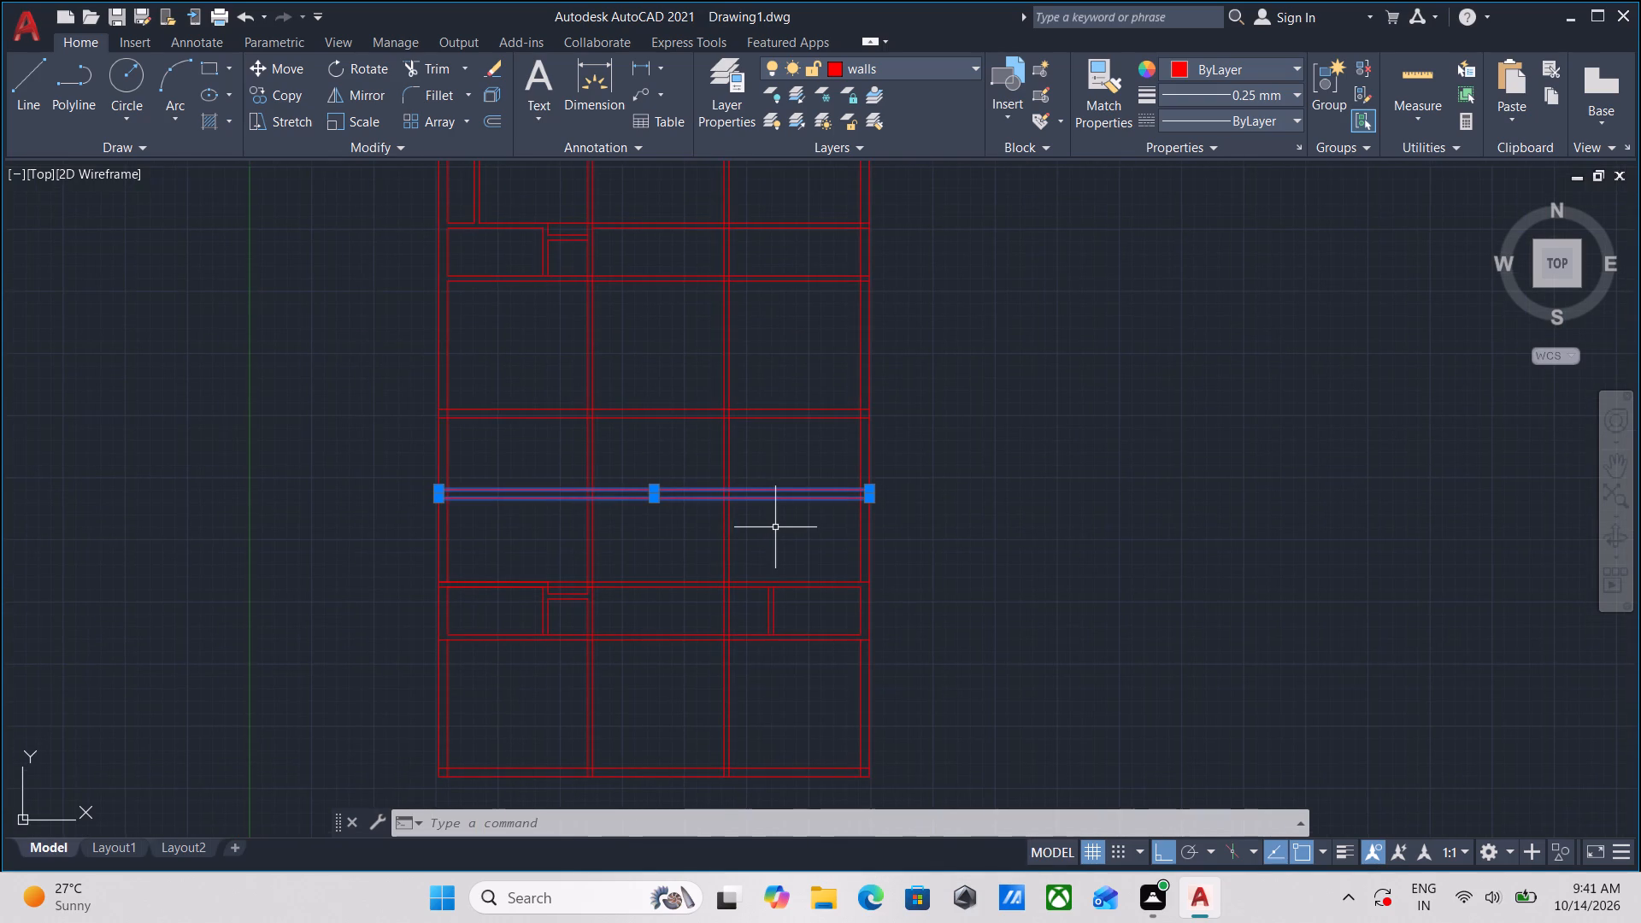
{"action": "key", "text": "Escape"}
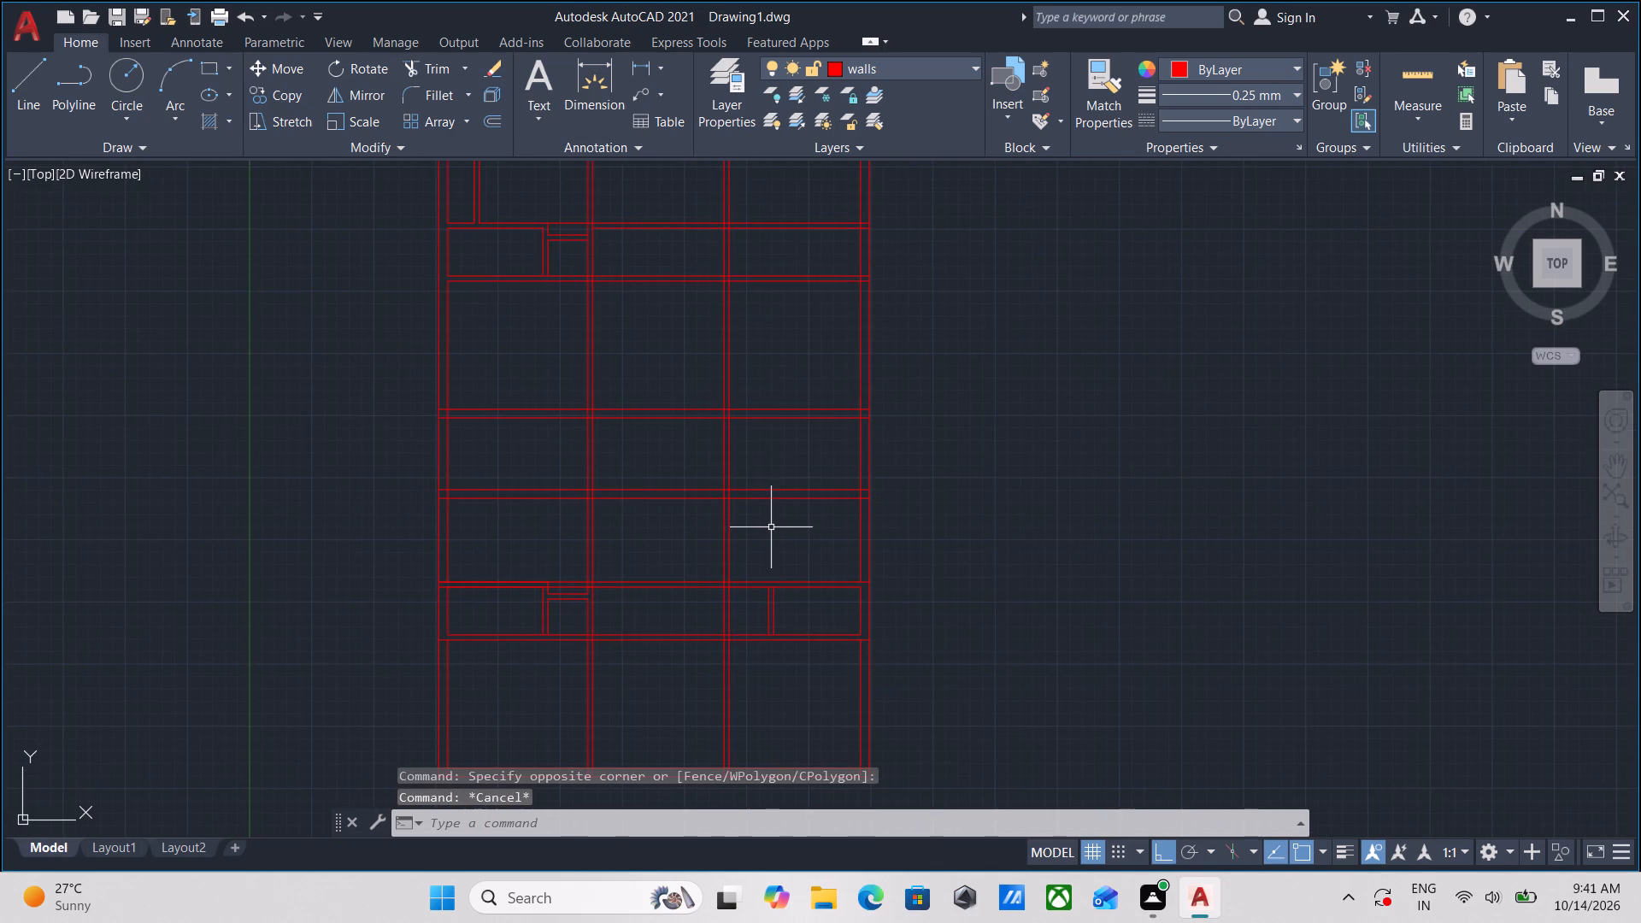
Trim away the two-line horizontal wall above the narrow room band across the right-hand bay, including its stubs inside the outer wall.
{"action": "middle_click_drag", "start_coordinate": [773, 526], "coordinate": [756, 533]}
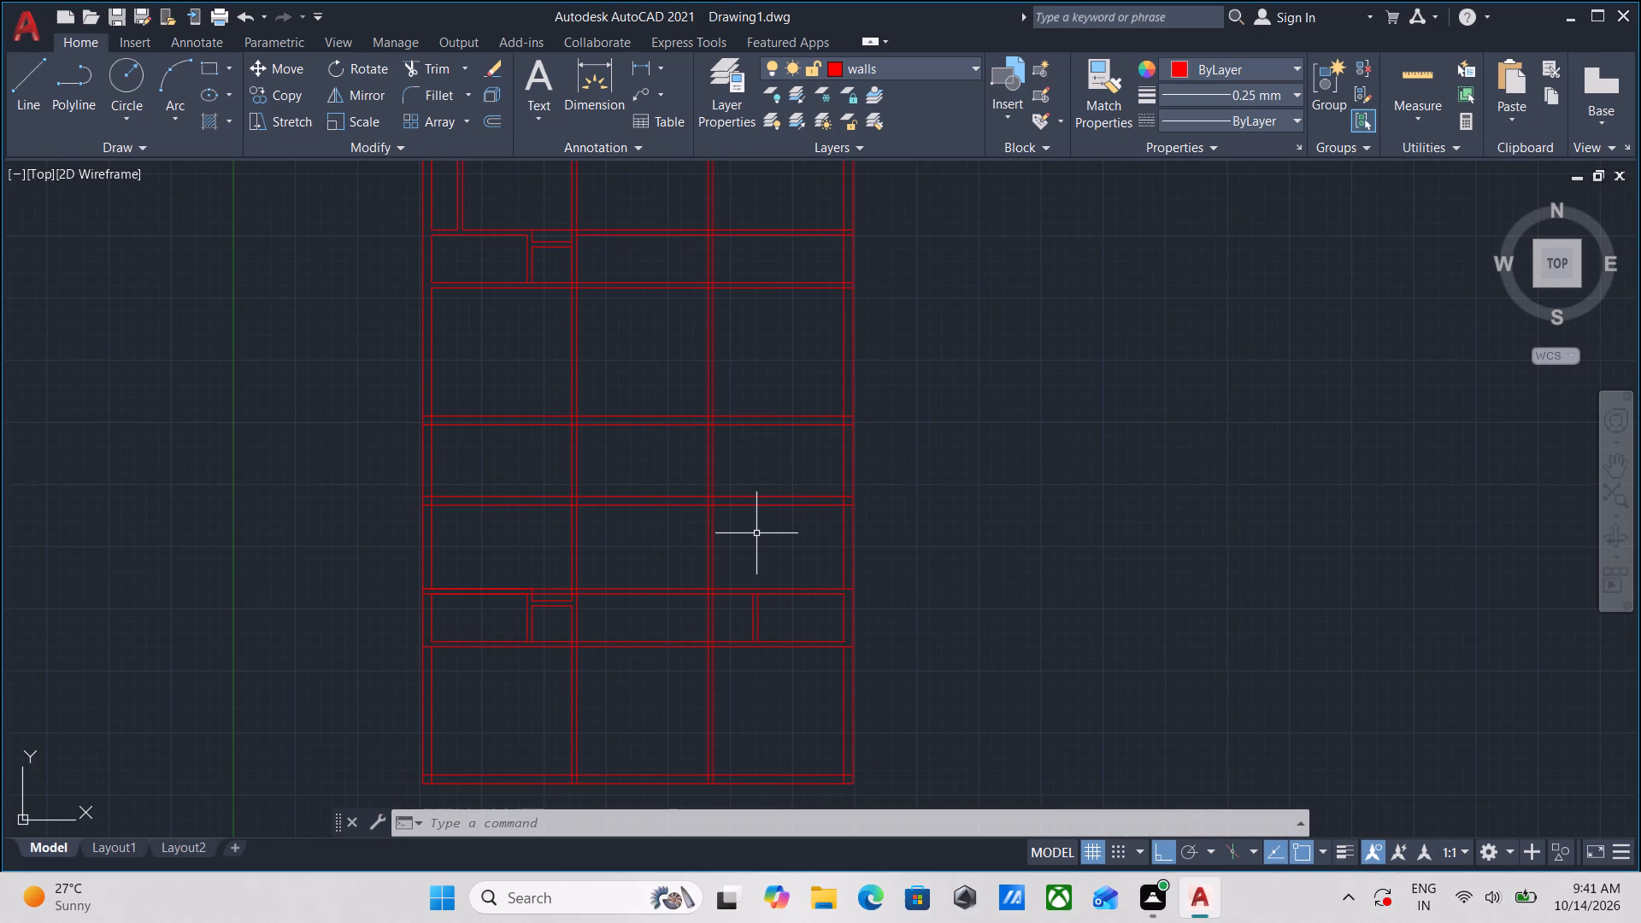
{"action": "middle_click_drag", "start_coordinate": [756, 533], "coordinate": [721, 544]}
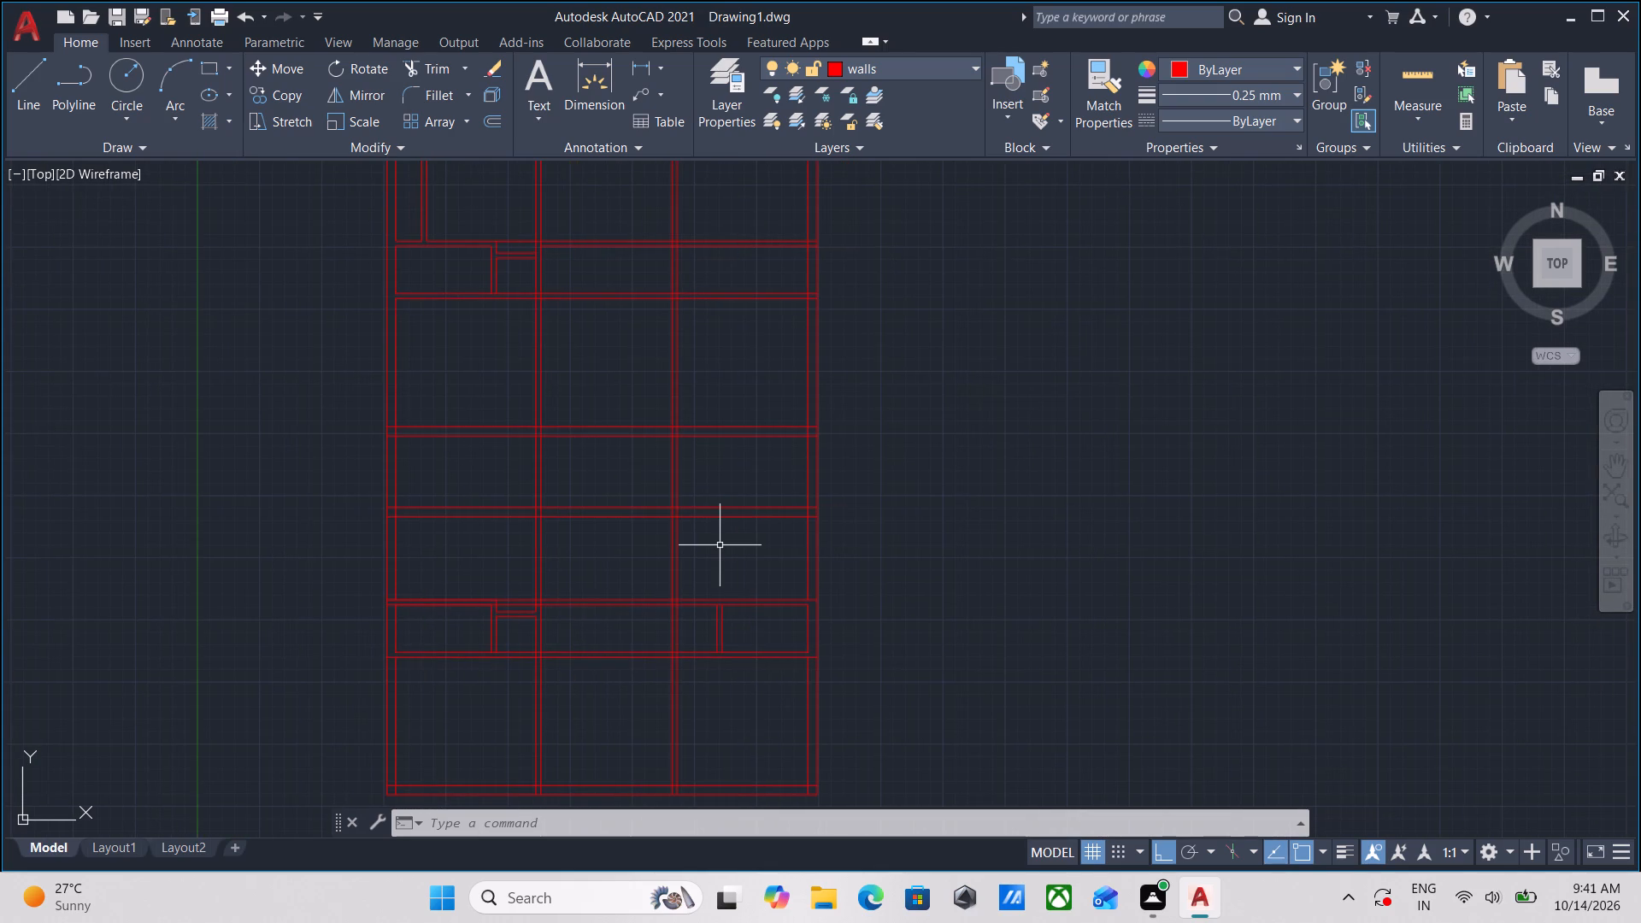
{"action": "type", "text": "tr"}
{"action": "key", "text": "Return"}
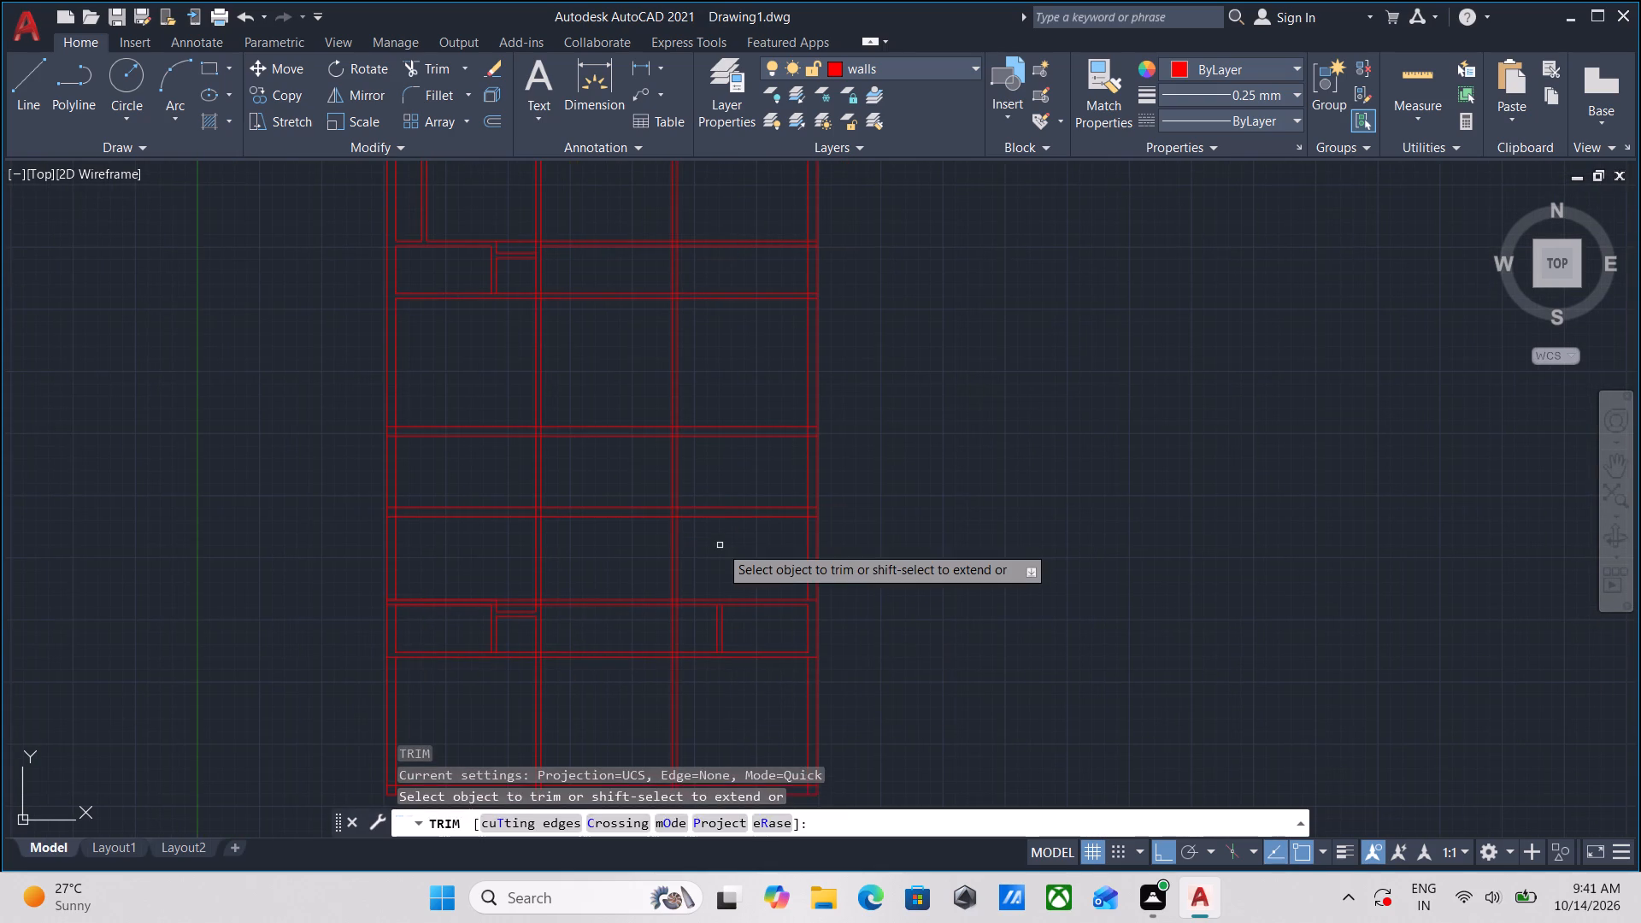
{"action": "scroll", "coordinate": [720, 545], "scroll_direction": "up", "scroll_amount": 1}
{"action": "left_click", "coordinate": [720, 545]}
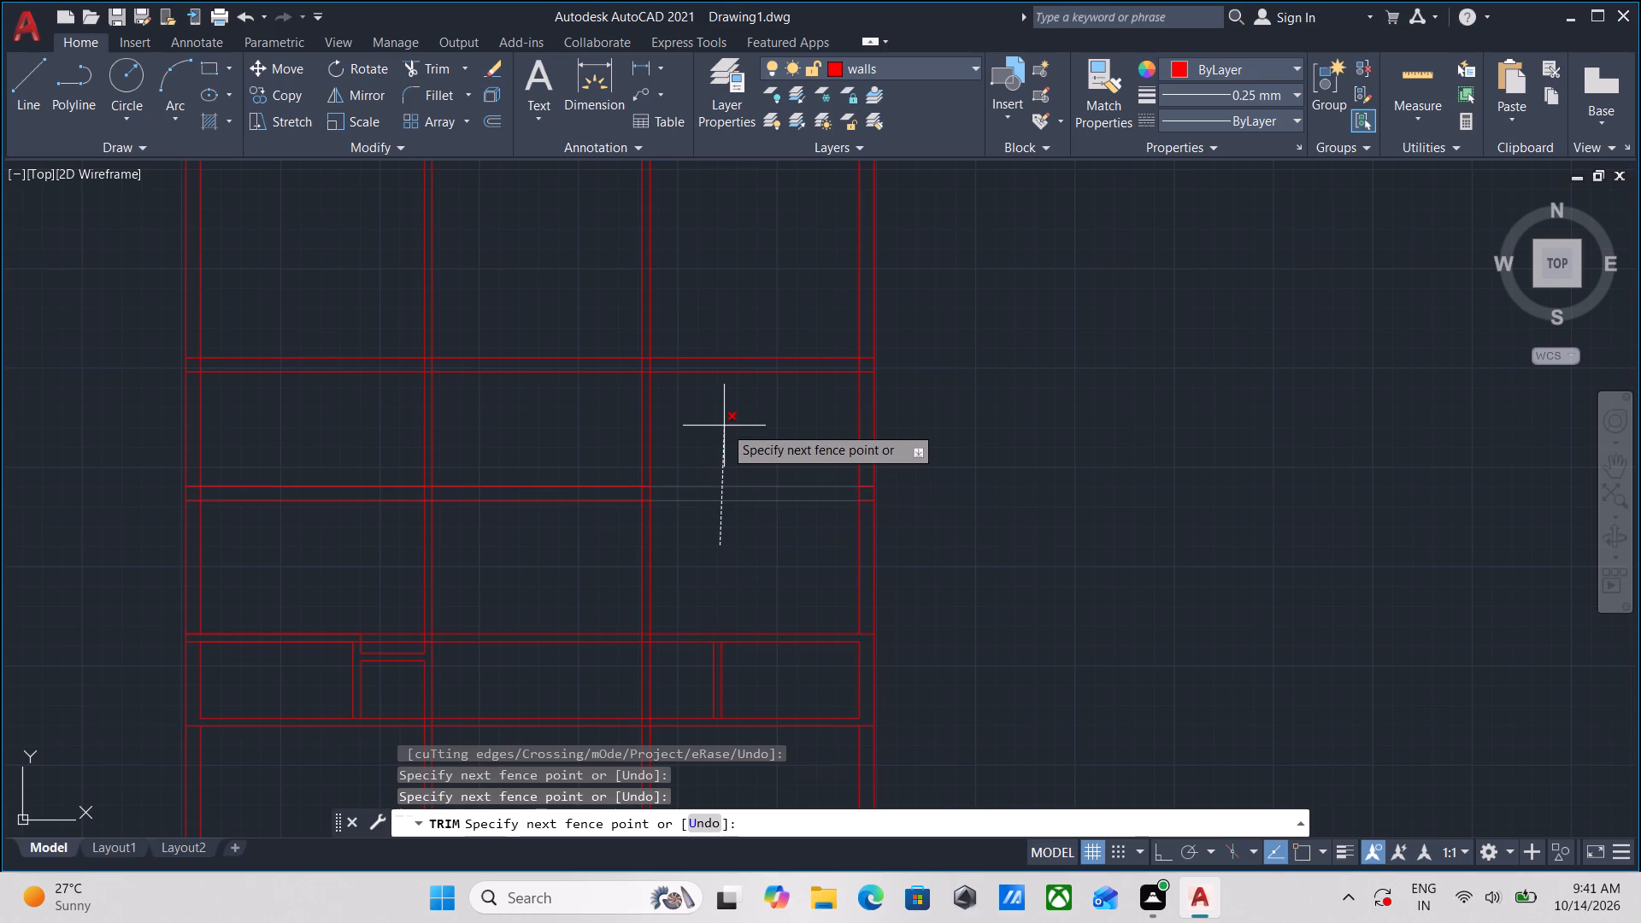
{"action": "left_click", "coordinate": [724, 426]}
{"action": "scroll", "coordinate": [853, 508], "scroll_direction": "up", "scroll_amount": 3}
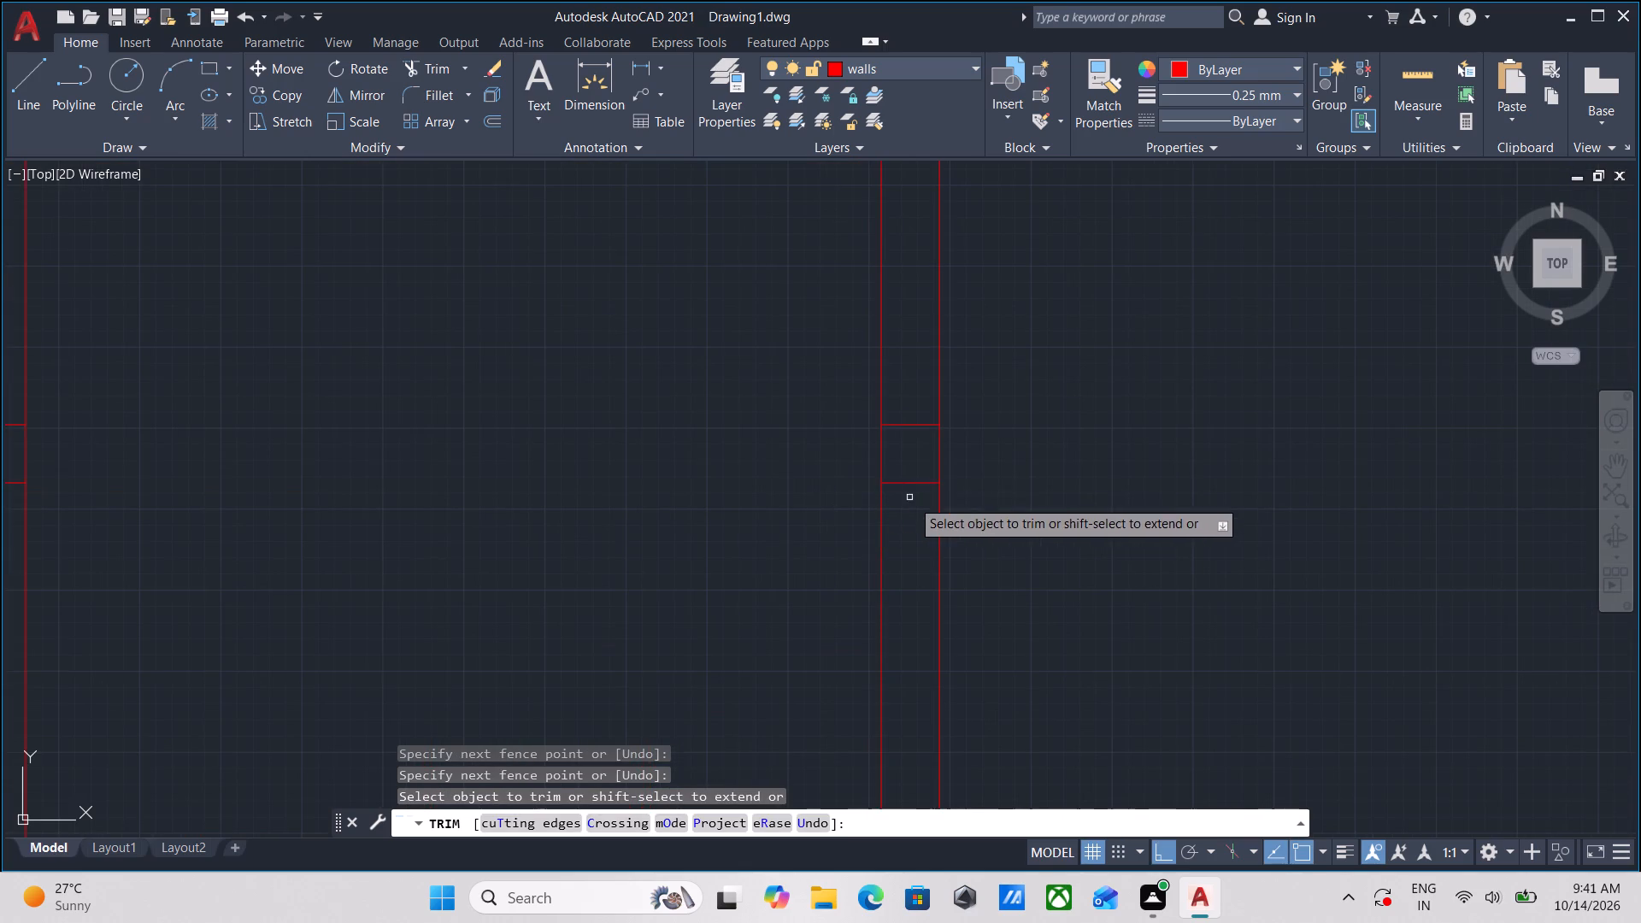
{"action": "left_click", "coordinate": [911, 499]}
{"action": "left_click", "coordinate": [903, 366]}
{"action": "scroll", "coordinate": [903, 366], "scroll_direction": "down", "scroll_amount": 4}
{"action": "key", "text": "Escape"}
Trim the band's upper wall line and the right-hand interior wall's right line where these two walls cross.
{"action": "middle_click_drag", "start_coordinate": [802, 442], "coordinate": [802, 418]}
{"action": "scroll", "coordinate": [802, 431], "scroll_direction": "up", "scroll_amount": 1}
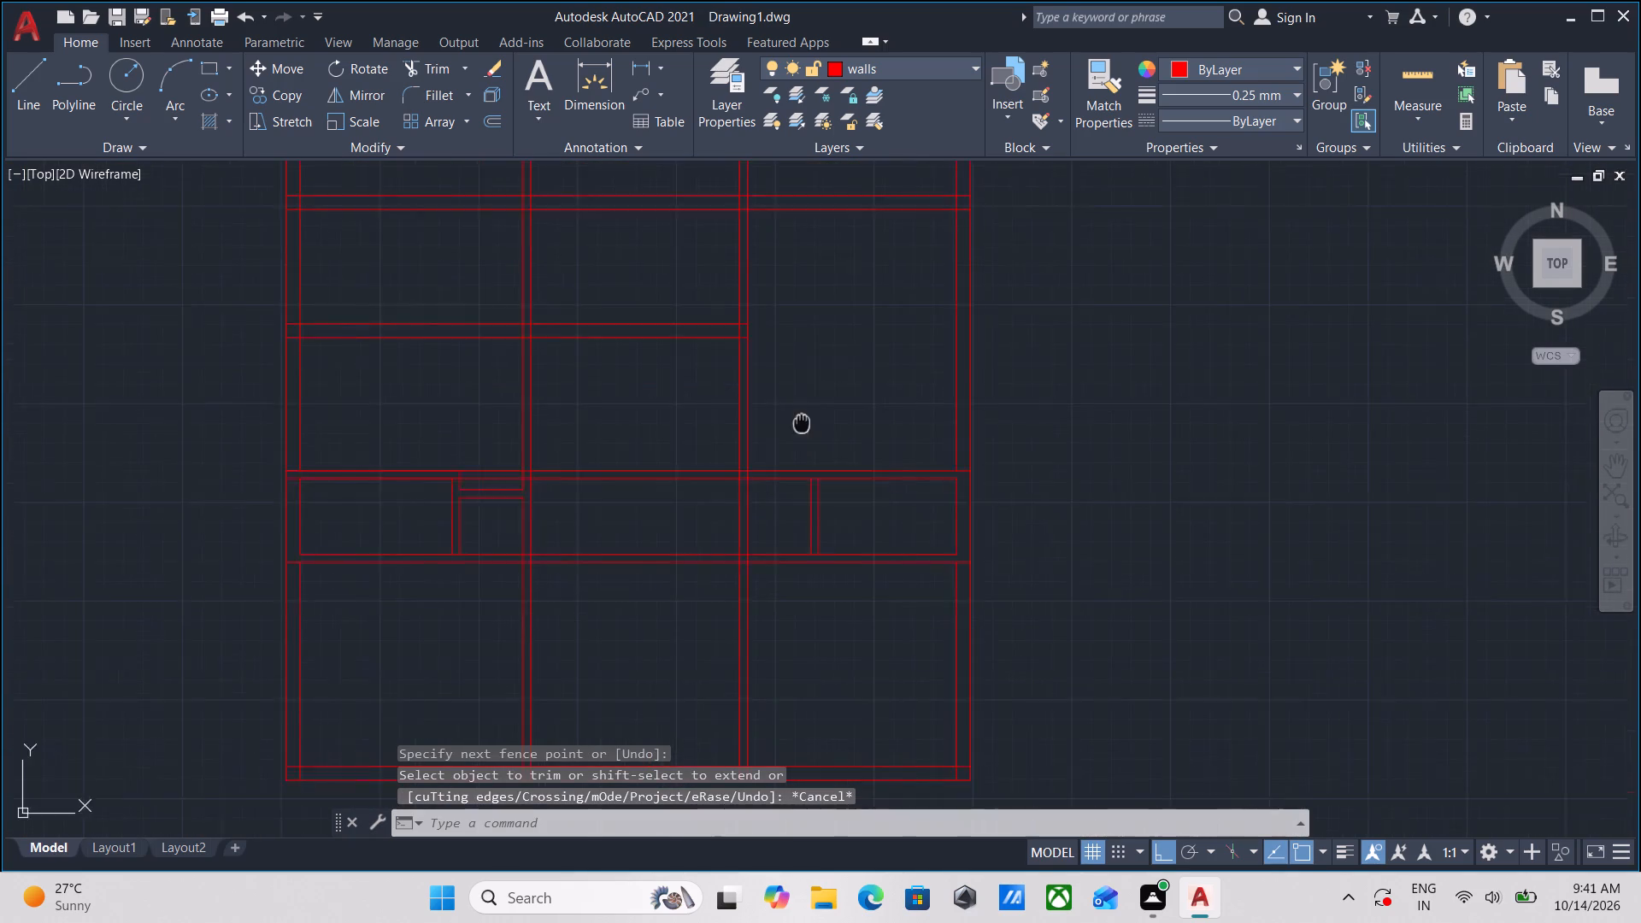
{"action": "middle_click_drag", "start_coordinate": [802, 418], "coordinate": [805, 392]}
{"action": "scroll", "coordinate": [753, 478], "scroll_direction": "up", "scroll_amount": 2}
{"action": "middle_click_drag", "start_coordinate": [776, 458], "coordinate": [778, 499]}
{"action": "type", "text": "tr"}
{"action": "key", "text": "Return"}
{"action": "scroll", "coordinate": [733, 455], "scroll_direction": "up", "scroll_amount": 3}
{"action": "left_click", "coordinate": [744, 326]}
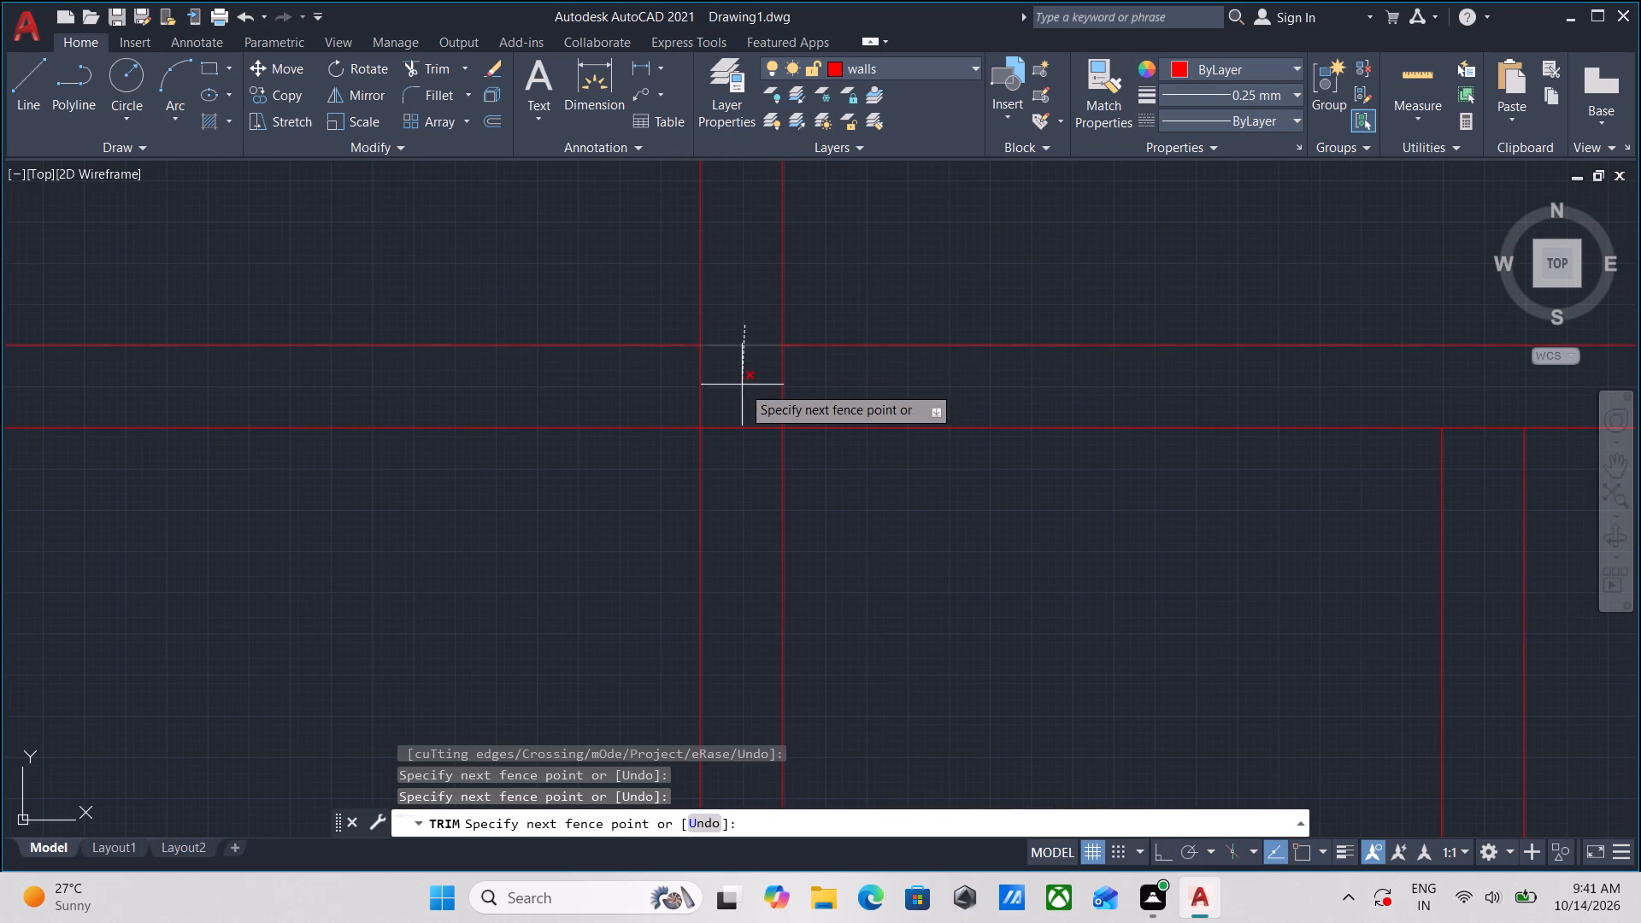
{"action": "left_click", "coordinate": [742, 385]}
{"action": "left_click", "coordinate": [804, 377]}
{"action": "left_click", "coordinate": [742, 381]}
{"action": "scroll", "coordinate": [742, 381], "scroll_direction": "down", "scroll_amount": 3}
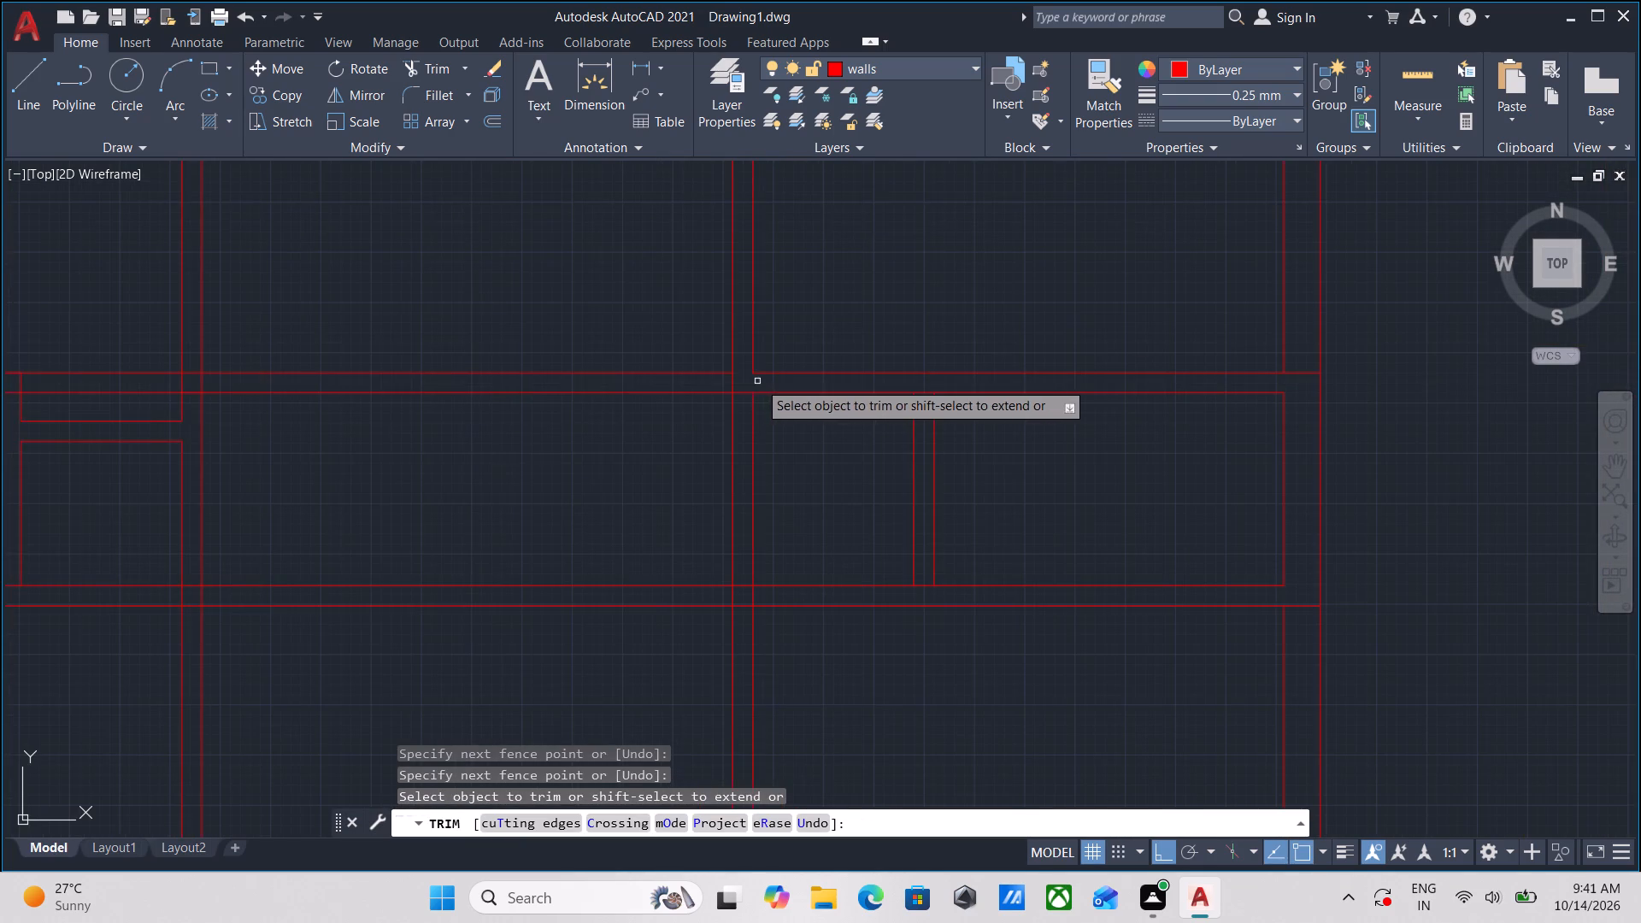
{"action": "key", "text": "Escape"}
Trim the stub of the band's upper wall line inside the right-hand outer wall.
{"action": "middle_click_drag", "start_coordinate": [958, 417], "coordinate": [752, 441]}
{"action": "middle_click_drag", "start_coordinate": [935, 447], "coordinate": [849, 484]}
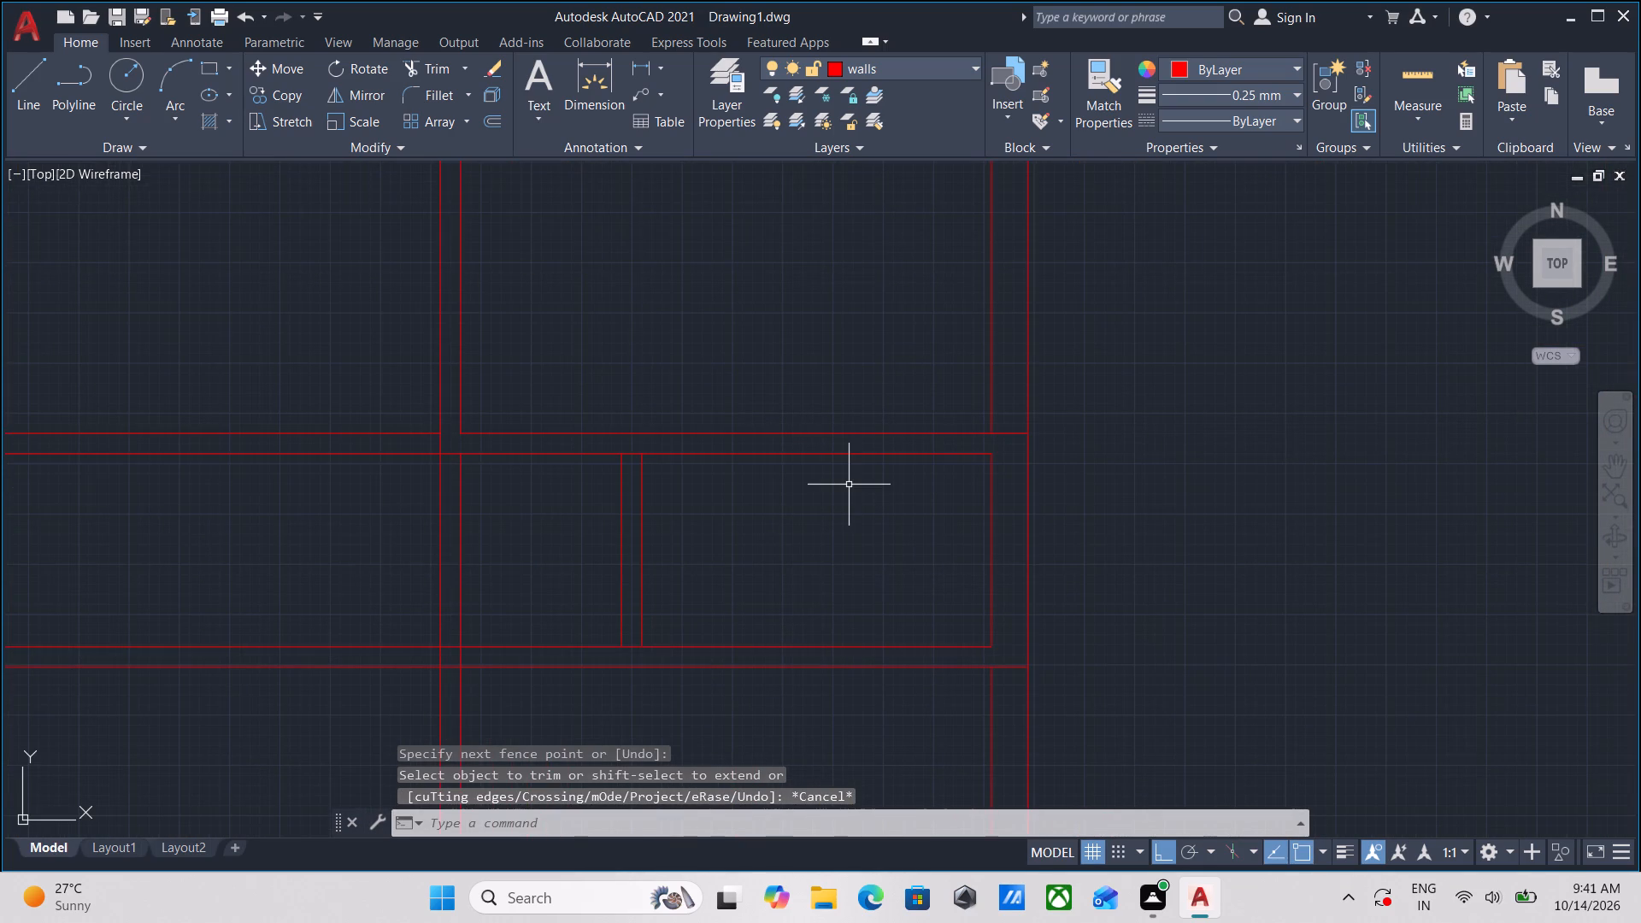
{"action": "scroll", "coordinate": [847, 486], "scroll_direction": "down", "scroll_amount": 1}
{"action": "middle_click_drag", "start_coordinate": [847, 486], "coordinate": [691, 531]}
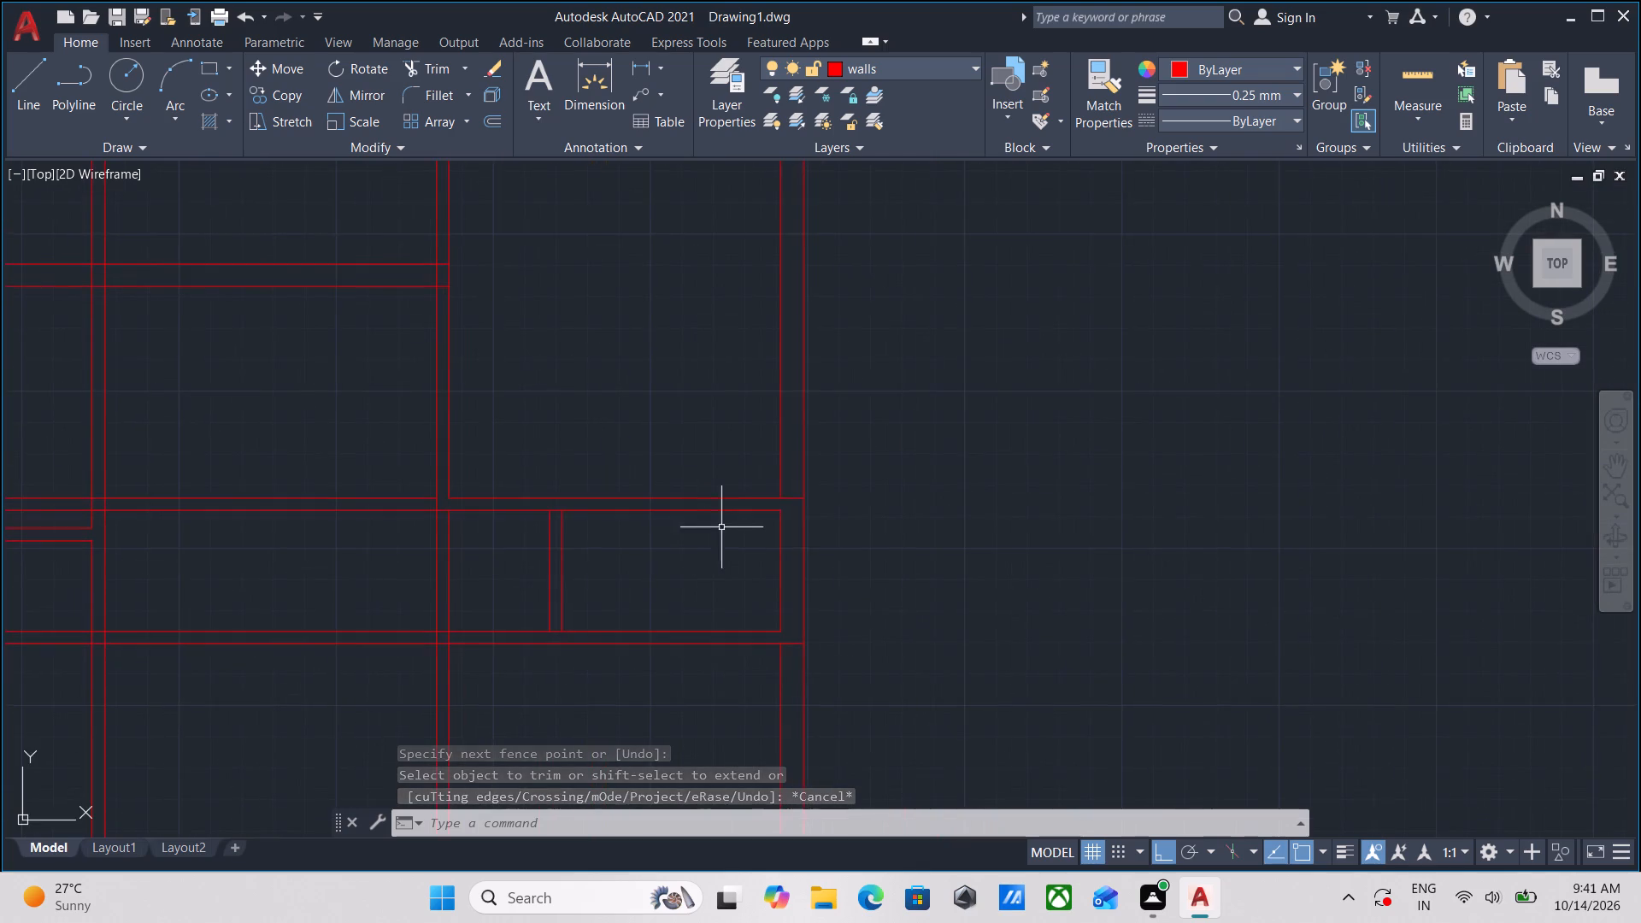
{"action": "middle_click_drag", "start_coordinate": [811, 511], "coordinate": [739, 535]}
{"action": "type", "text": "tr"}
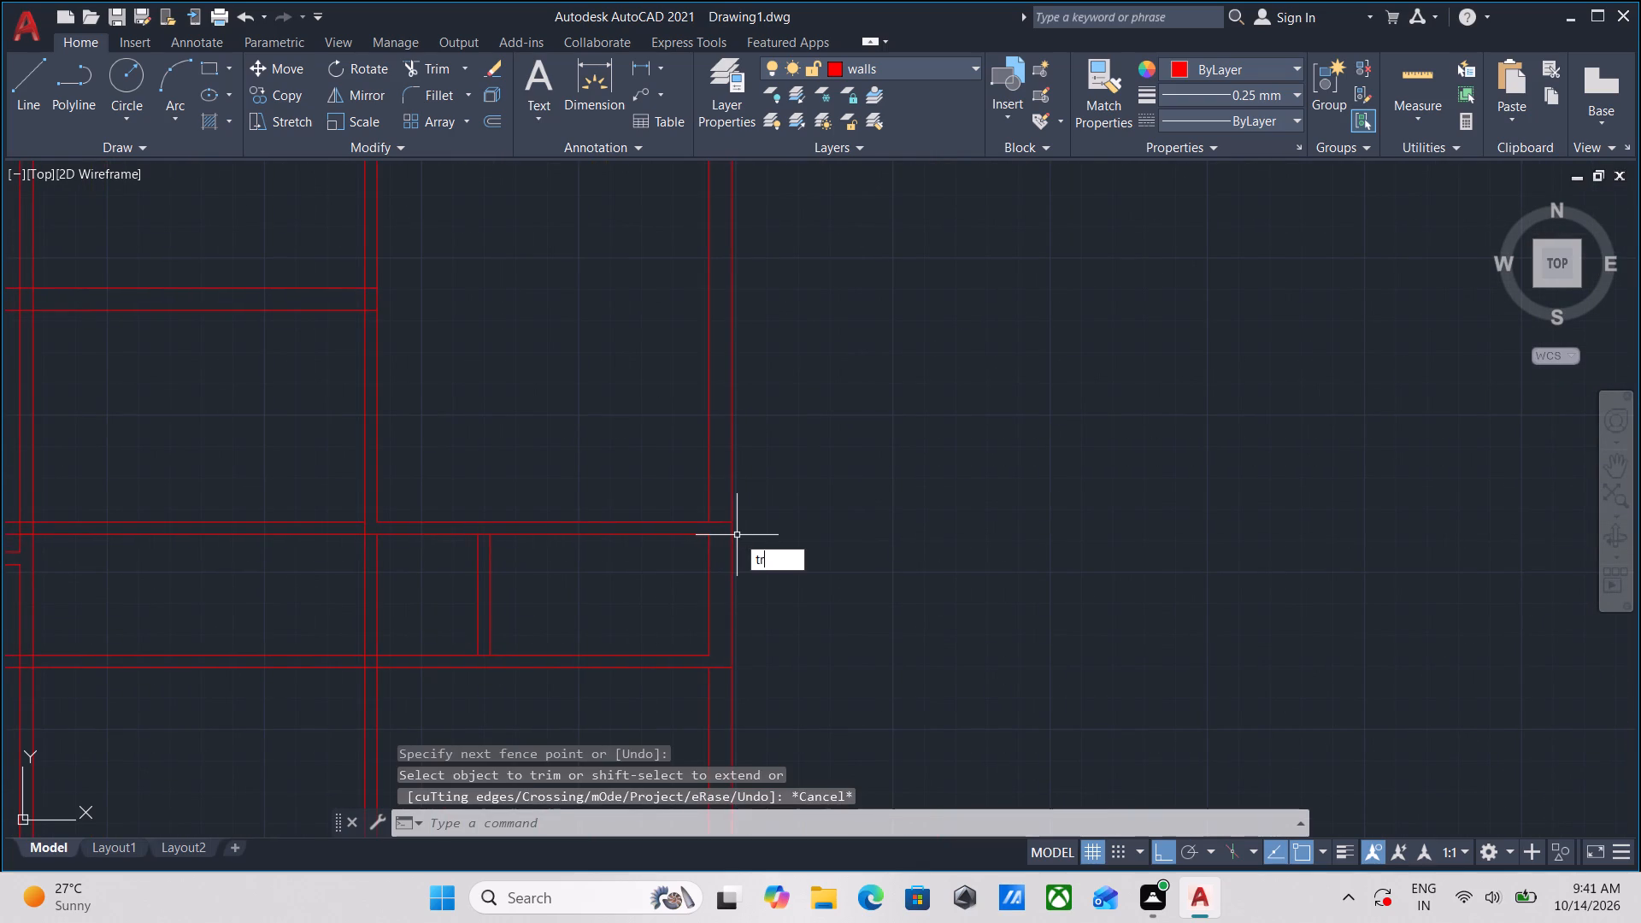
{"action": "key", "text": "Return"}
{"action": "scroll", "coordinate": [724, 533], "scroll_direction": "up", "scroll_amount": 3}
{"action": "left_click", "coordinate": [706, 520]}
{"action": "left_click", "coordinate": [701, 435]}
{"action": "key", "text": "Escape"}
Offset the right-hand segment of the band's upper wall line 10'9" upward into the enlarged room.
{"action": "scroll", "coordinate": [523, 499], "scroll_direction": "down", "scroll_amount": 1}
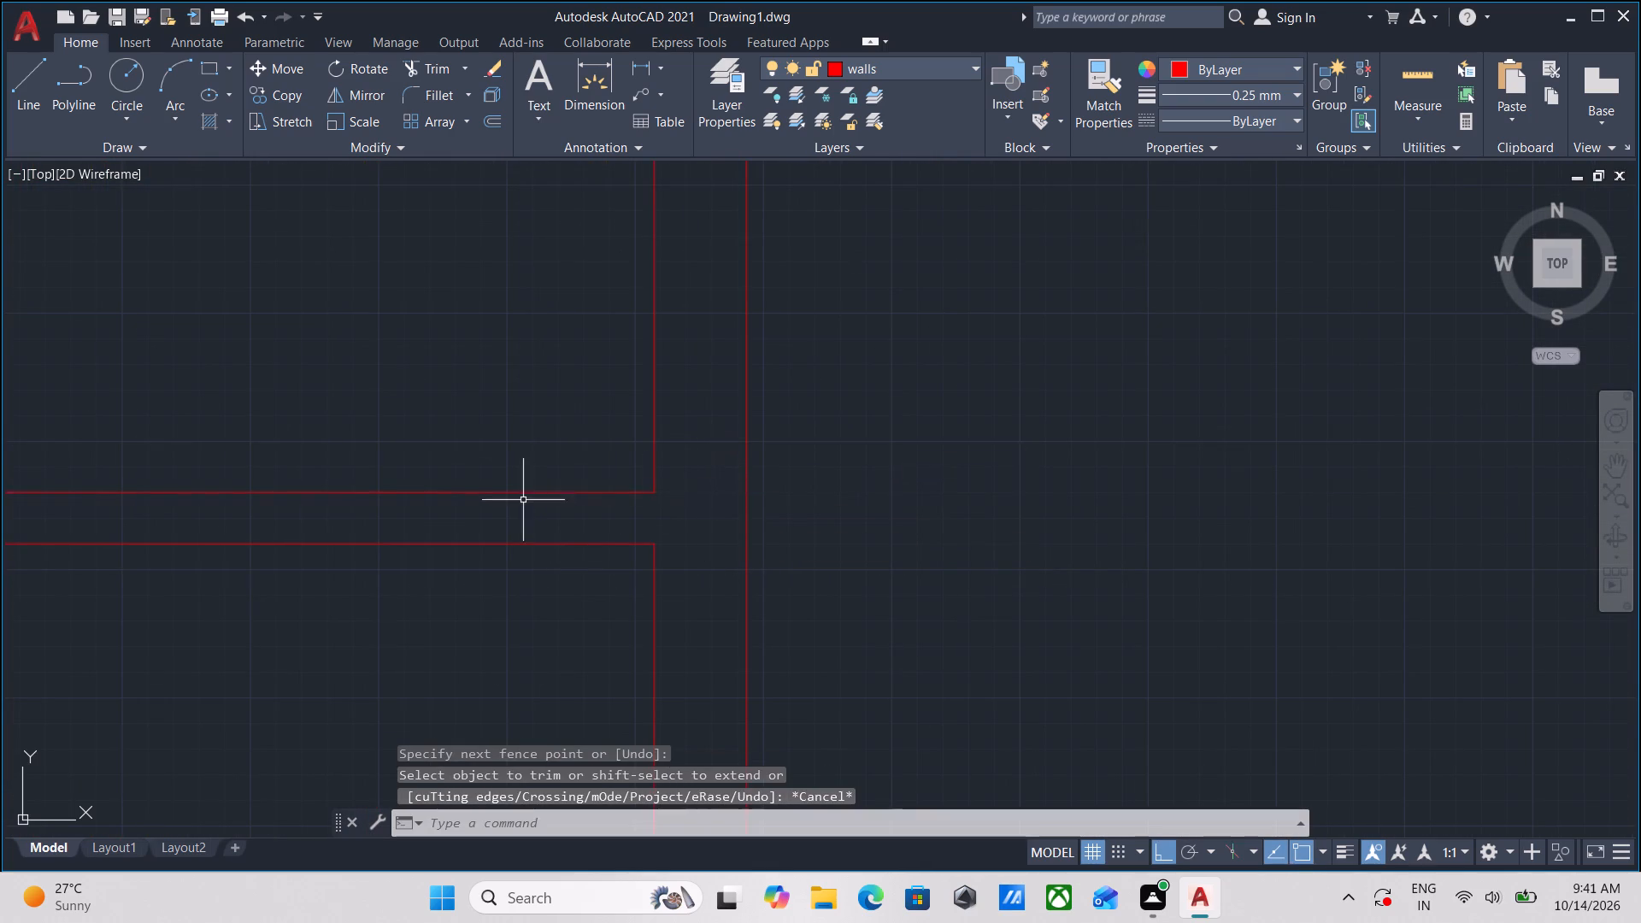
{"action": "scroll", "coordinate": [522, 499], "scroll_direction": "down", "scroll_amount": 1}
{"action": "middle_click_drag", "start_coordinate": [521, 499], "coordinate": [738, 497]}
{"action": "scroll", "coordinate": [551, 499], "scroll_direction": "up", "scroll_amount": 1}
{"action": "left_click", "coordinate": [564, 512]}
{"action": "left_click", "coordinate": [531, 479]}
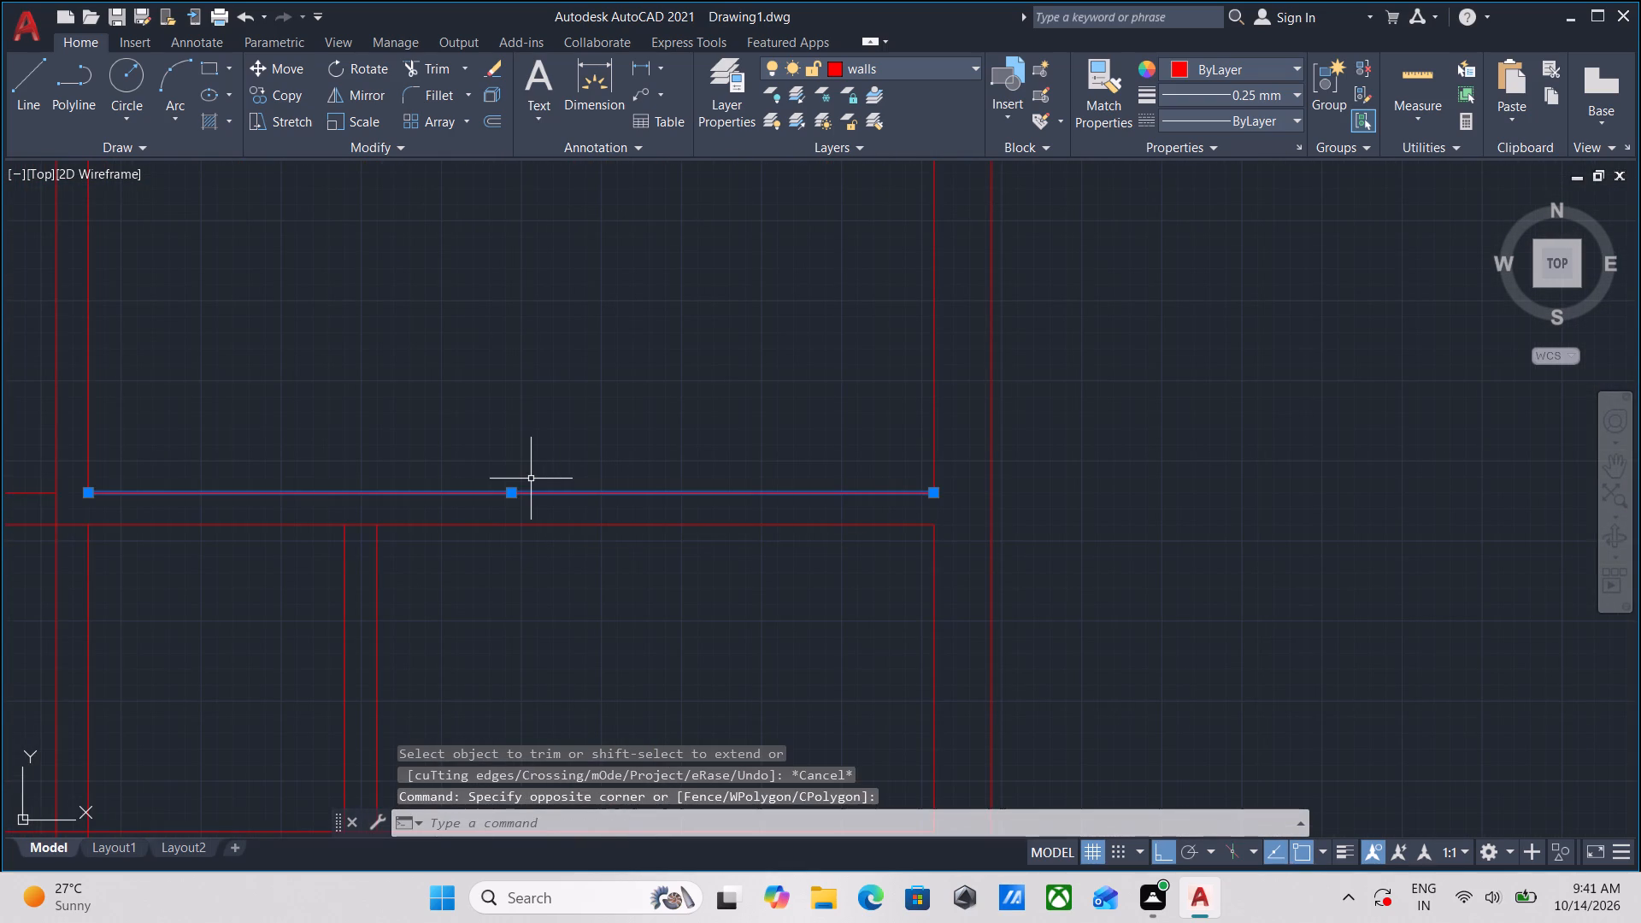
{"action": "key", "text": "o"}
{"action": "key", "text": "Return"}
{"action": "scroll", "coordinate": [526, 444], "scroll_direction": "down", "scroll_amount": 2}
{"action": "middle_click_drag", "start_coordinate": [591, 455], "coordinate": [718, 464]}
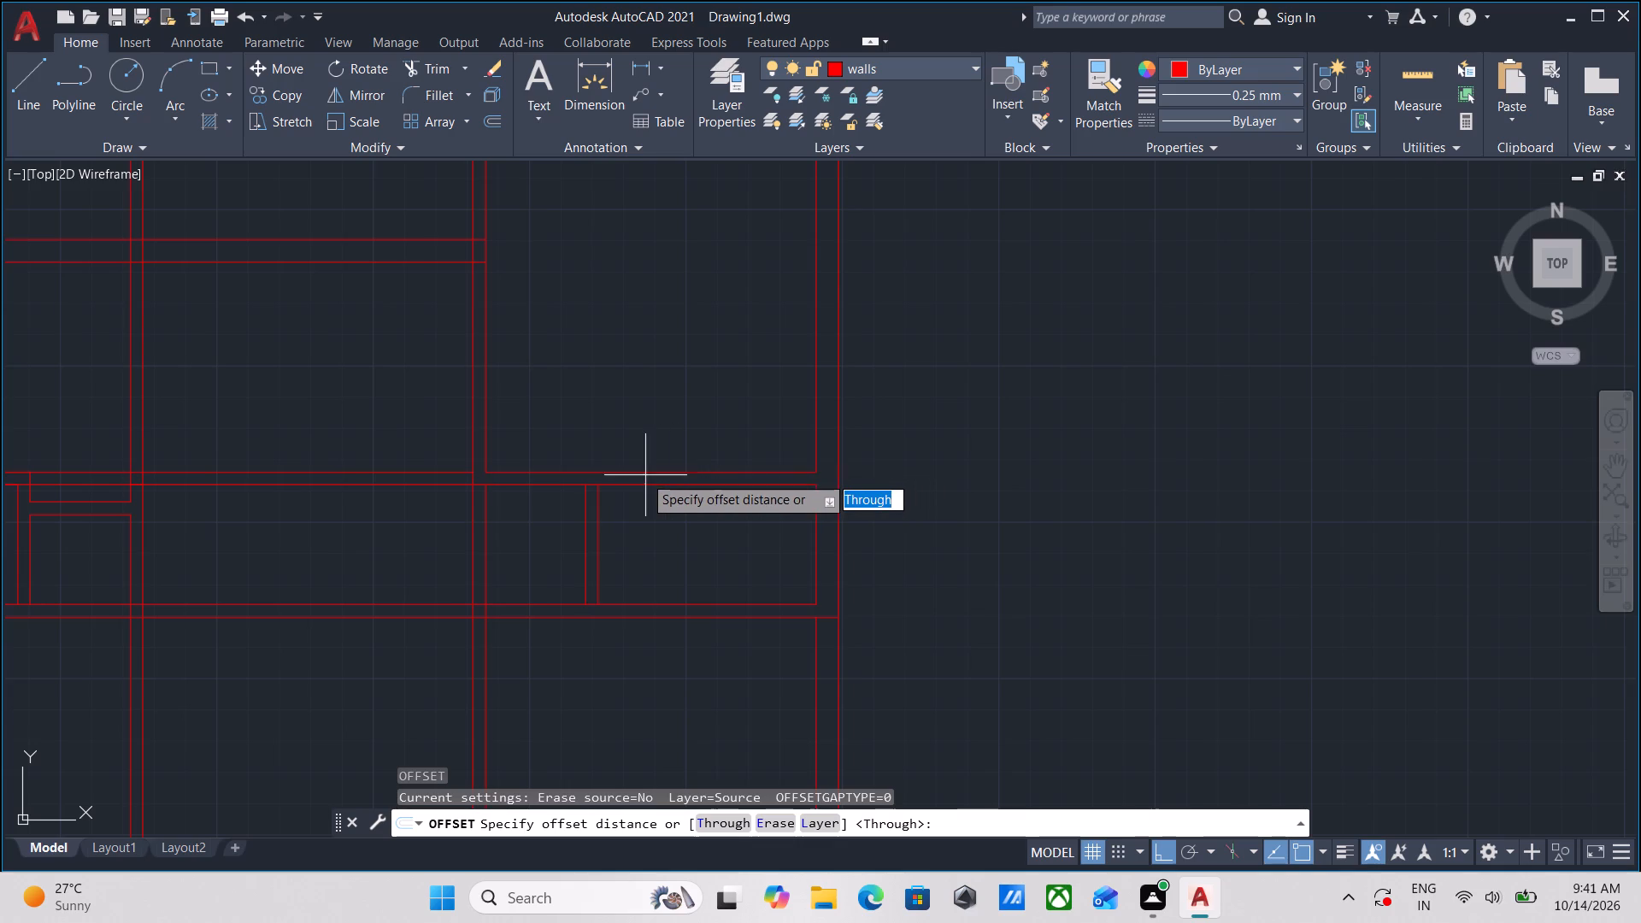
{"action": "left_click", "coordinate": [651, 468]}
{"action": "left_click", "coordinate": [644, 369]}
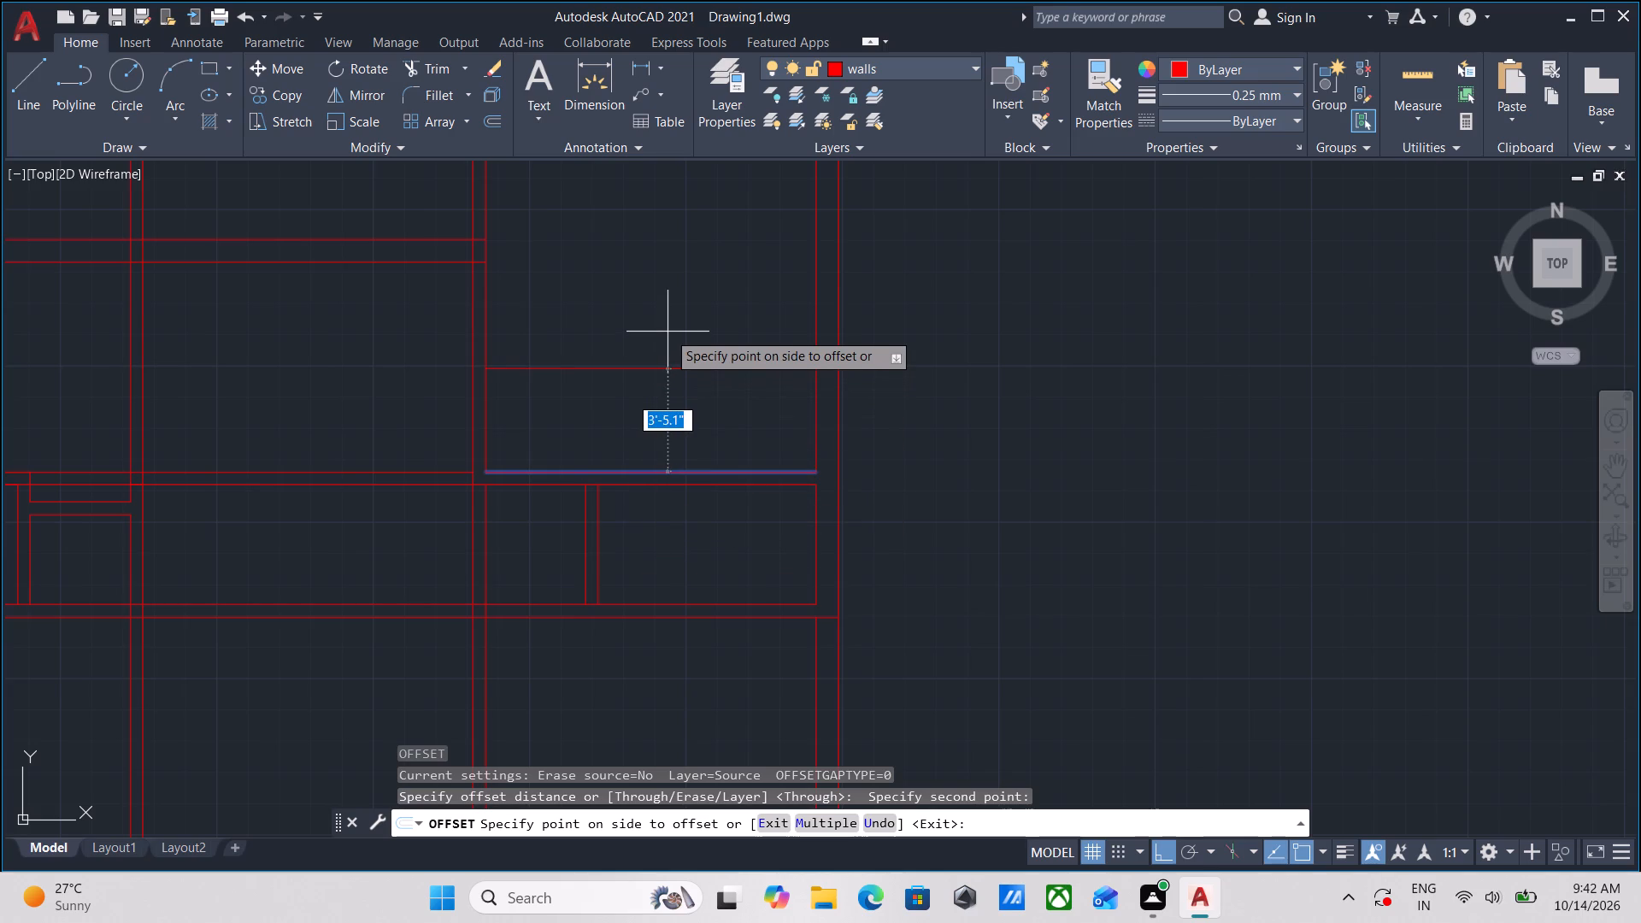
{"action": "type", "text": "10'"}
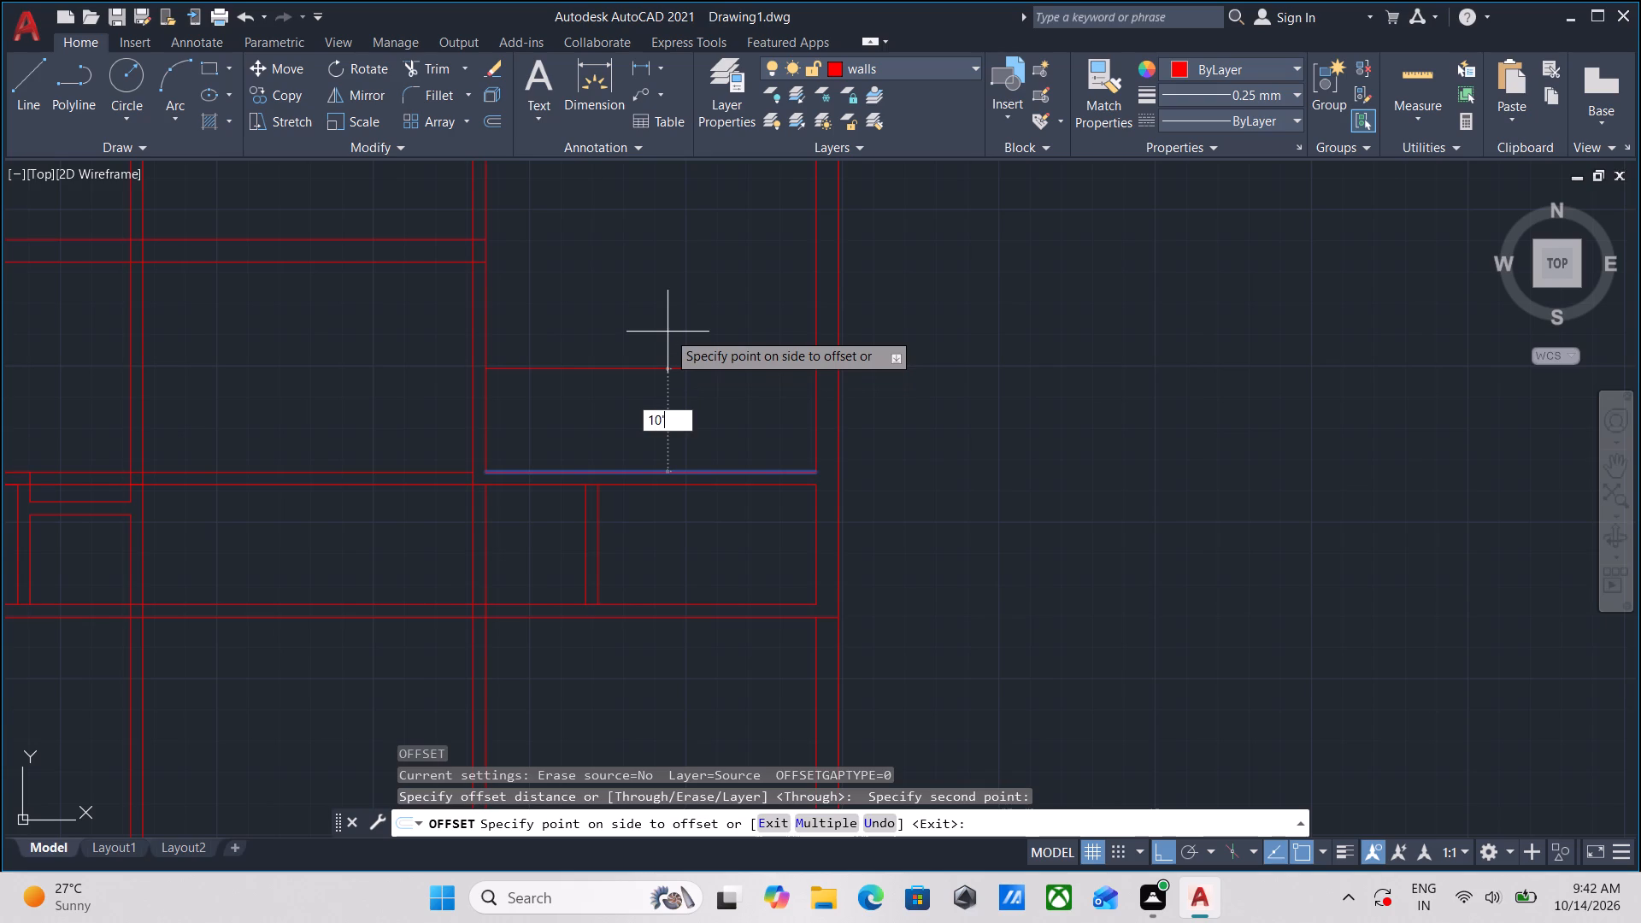
{"action": "key", "text": "9"}
{"action": "key", "text": "shift+quotedbl"}
{"action": "key", "text": "Return"}
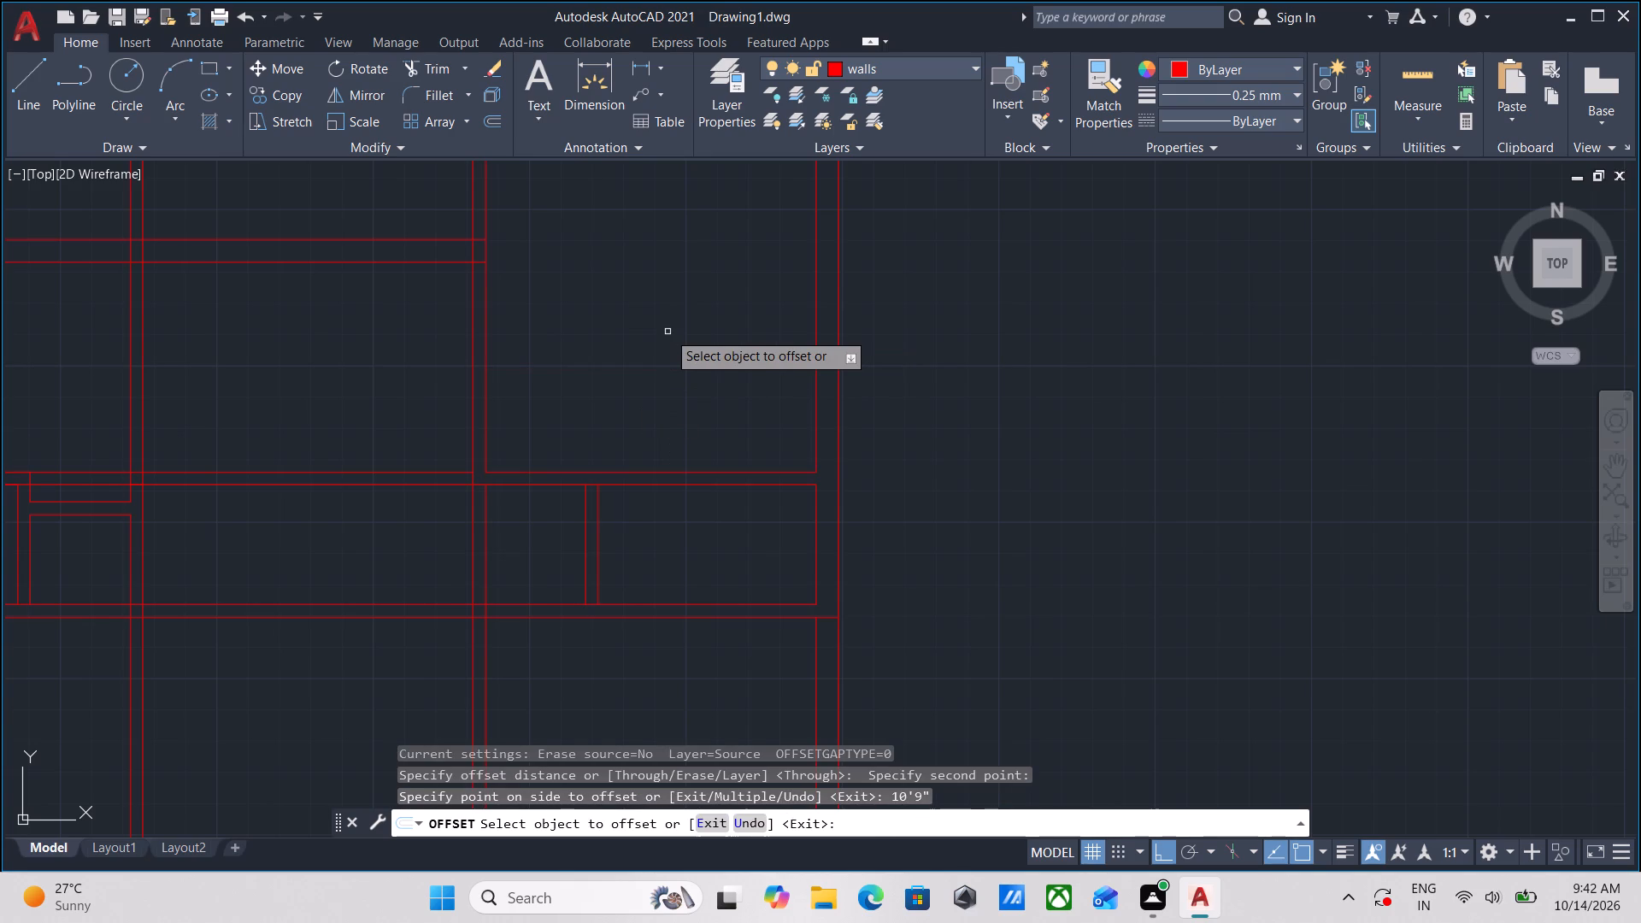
{"action": "scroll", "coordinate": [668, 331], "scroll_direction": "down", "scroll_amount": 3}
{"action": "middle_click_drag", "start_coordinate": [668, 331], "coordinate": [673, 406]}
{"action": "scroll", "coordinate": [657, 370], "scroll_direction": "up", "scroll_amount": 2}
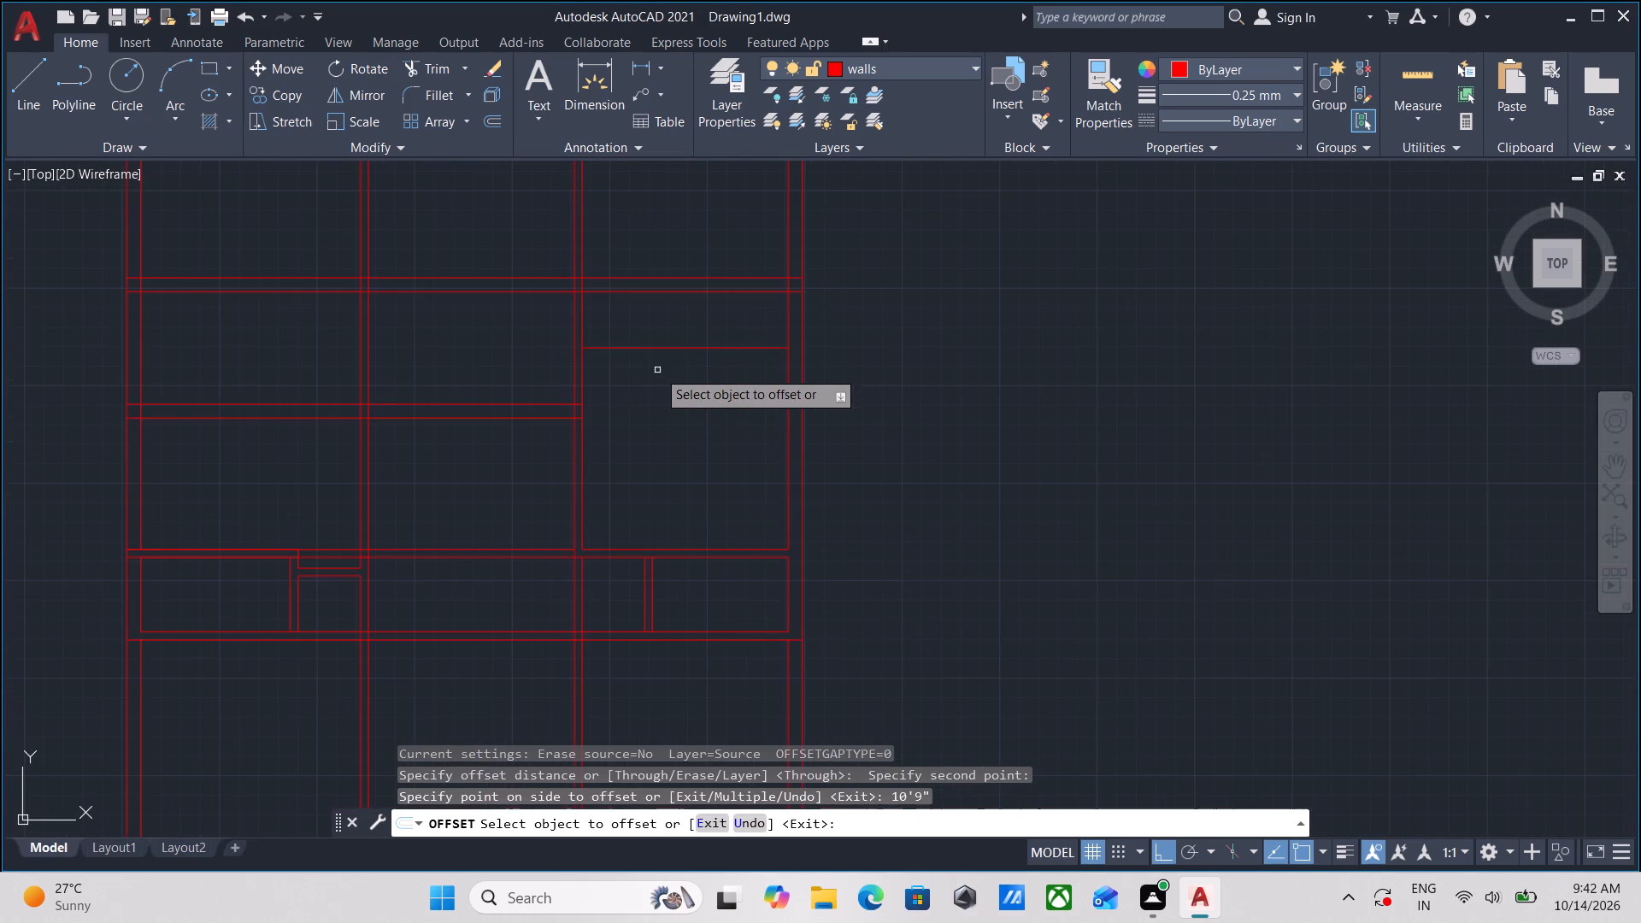
{"action": "middle_click_drag", "start_coordinate": [652, 344], "coordinate": [647, 400]}
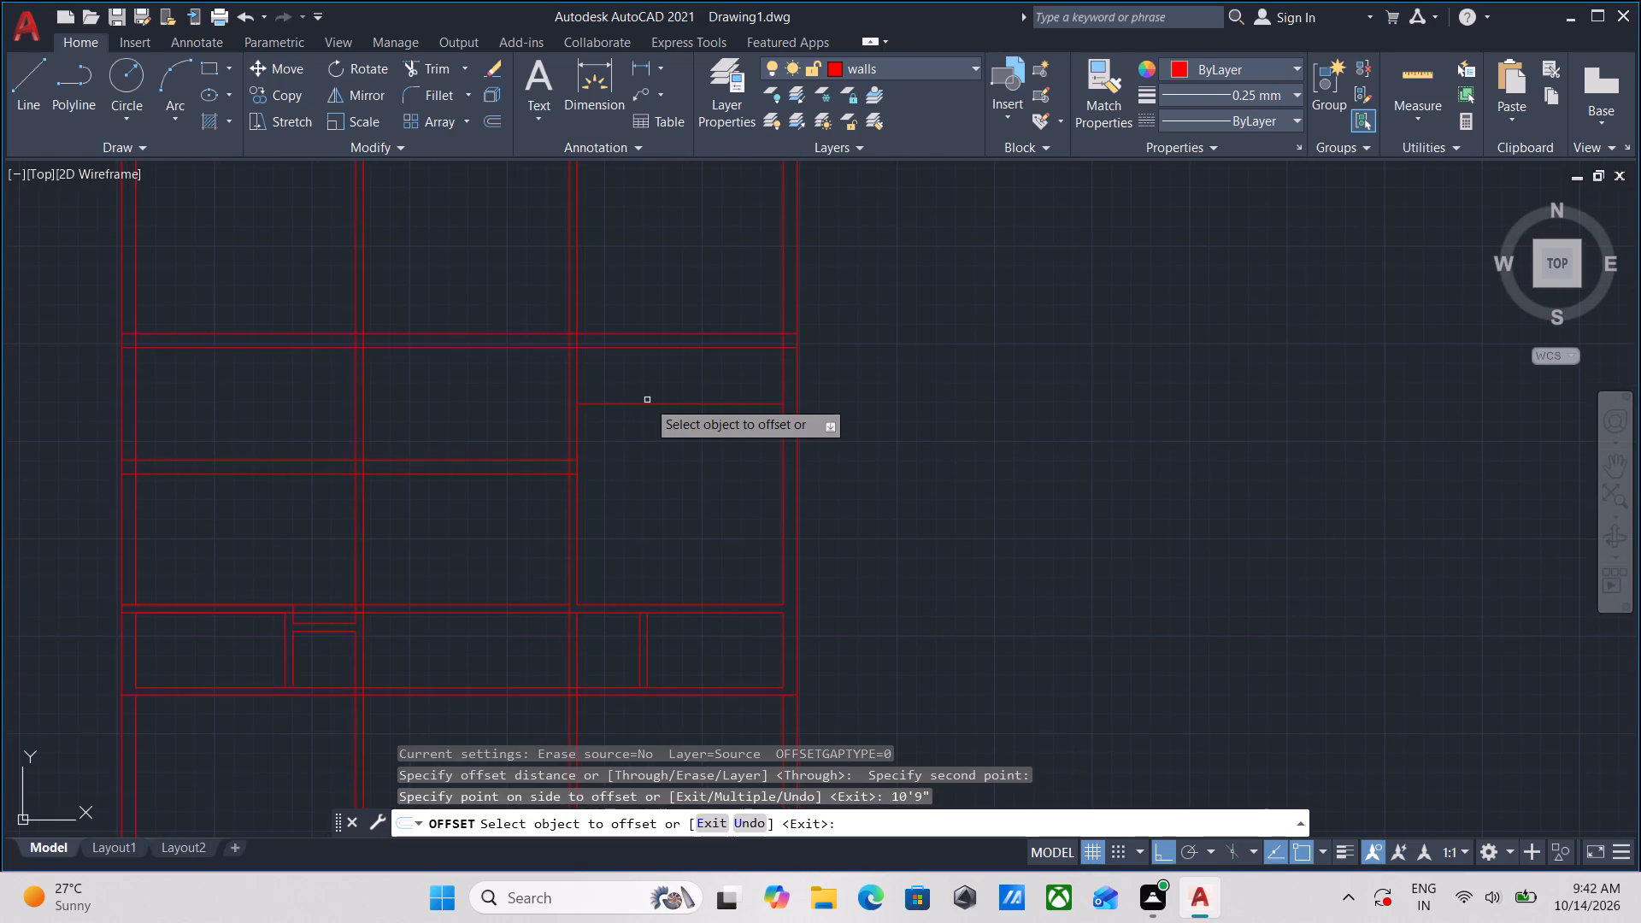
Offset the new horizontal line in the right-hand bay 9" upward to form a two-line wall.
{"action": "scroll", "coordinate": [658, 384], "scroll_direction": "up", "scroll_amount": 2}
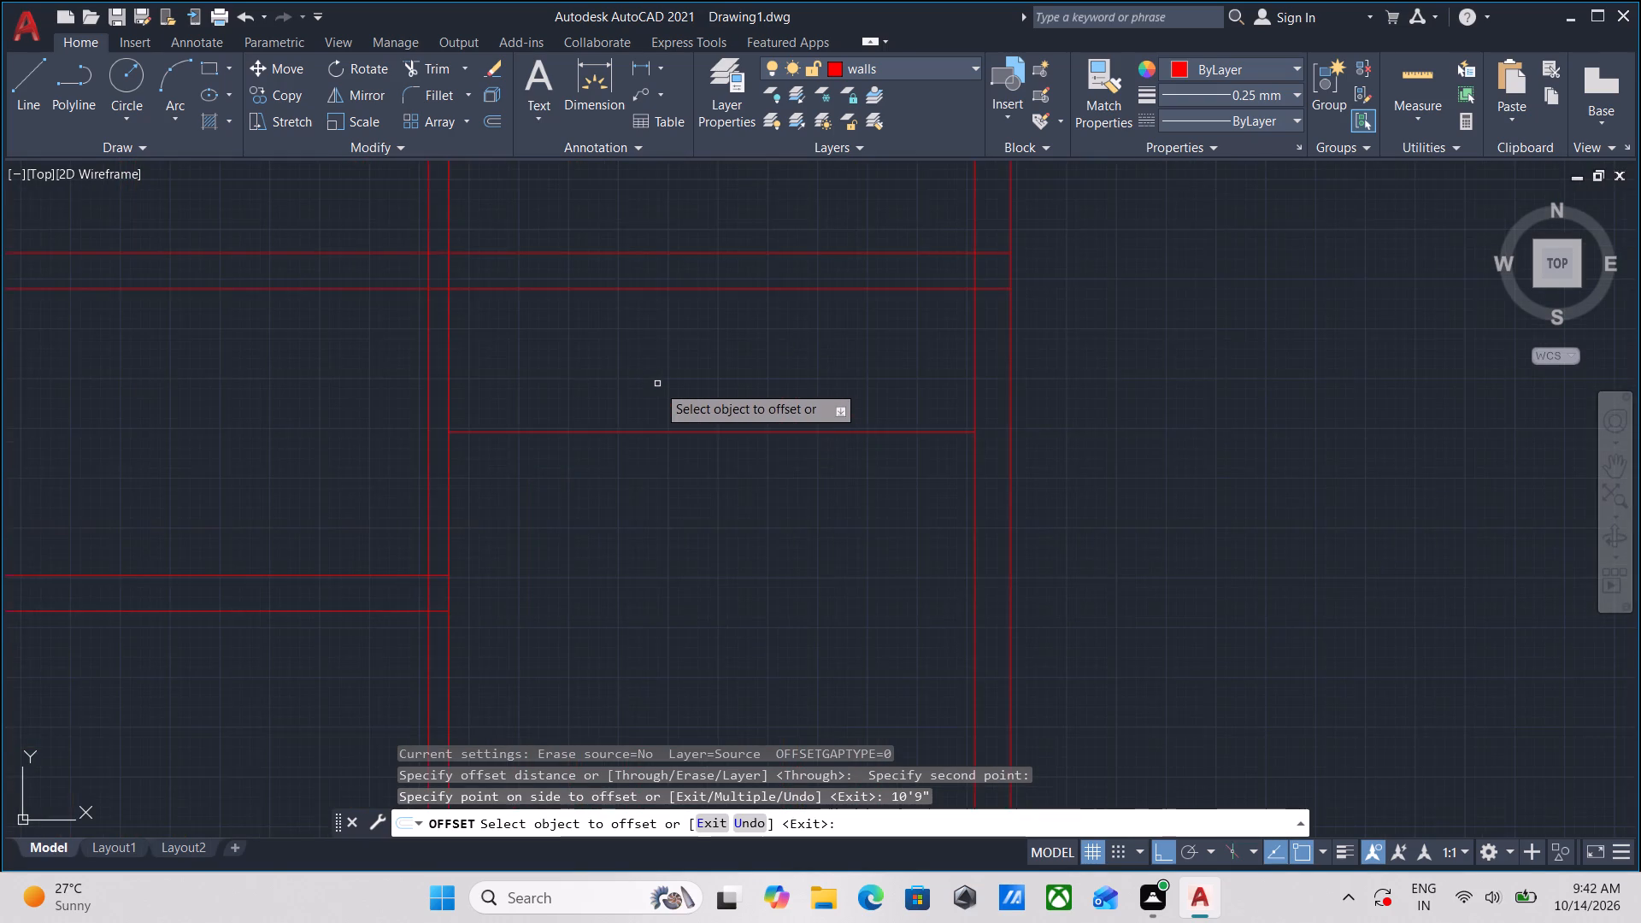
{"action": "scroll", "coordinate": [653, 391], "scroll_direction": "down", "scroll_amount": 2}
{"action": "middle_click_drag", "start_coordinate": [653, 391], "coordinate": [650, 461]}
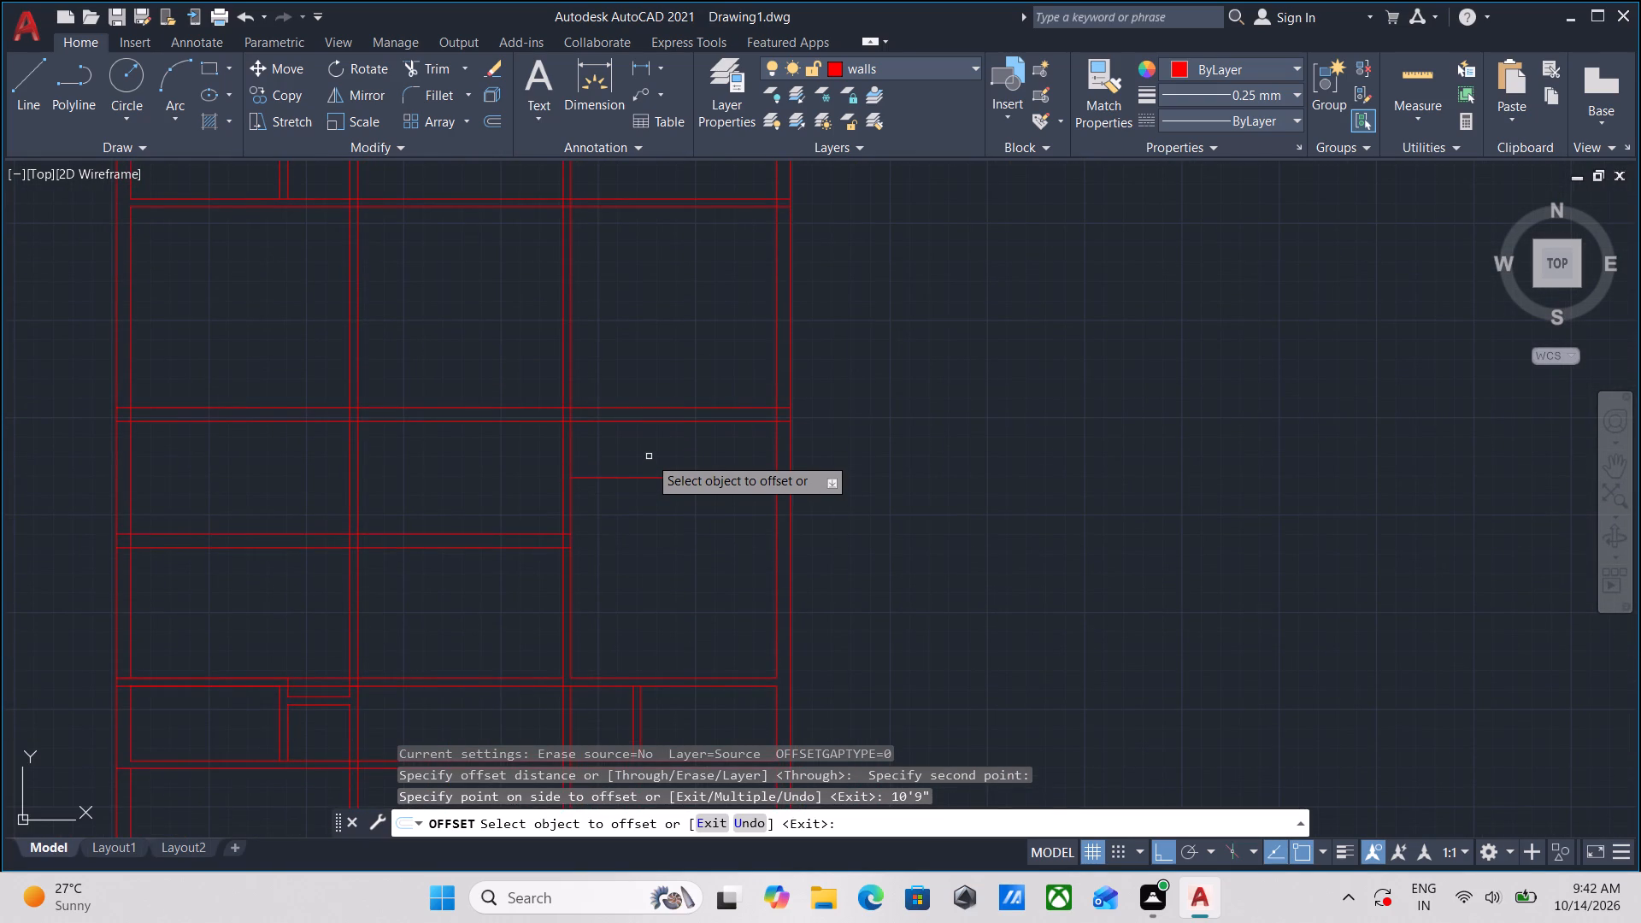
{"action": "scroll", "coordinate": [649, 456], "scroll_direction": "up", "scroll_amount": 2}
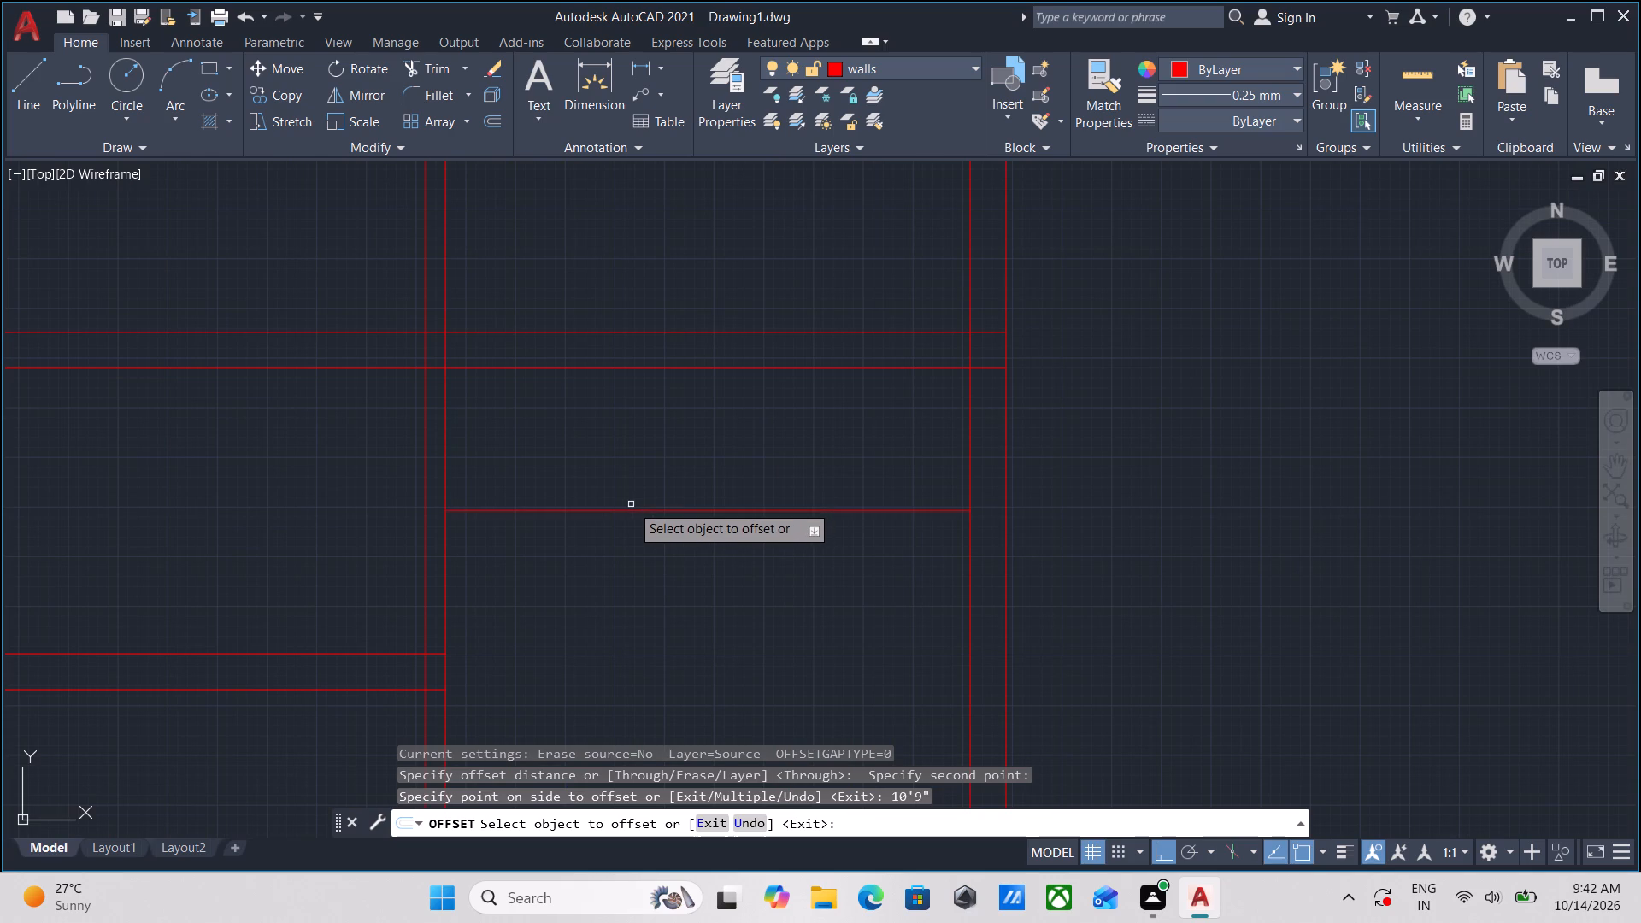
{"action": "left_click", "coordinate": [628, 510]}
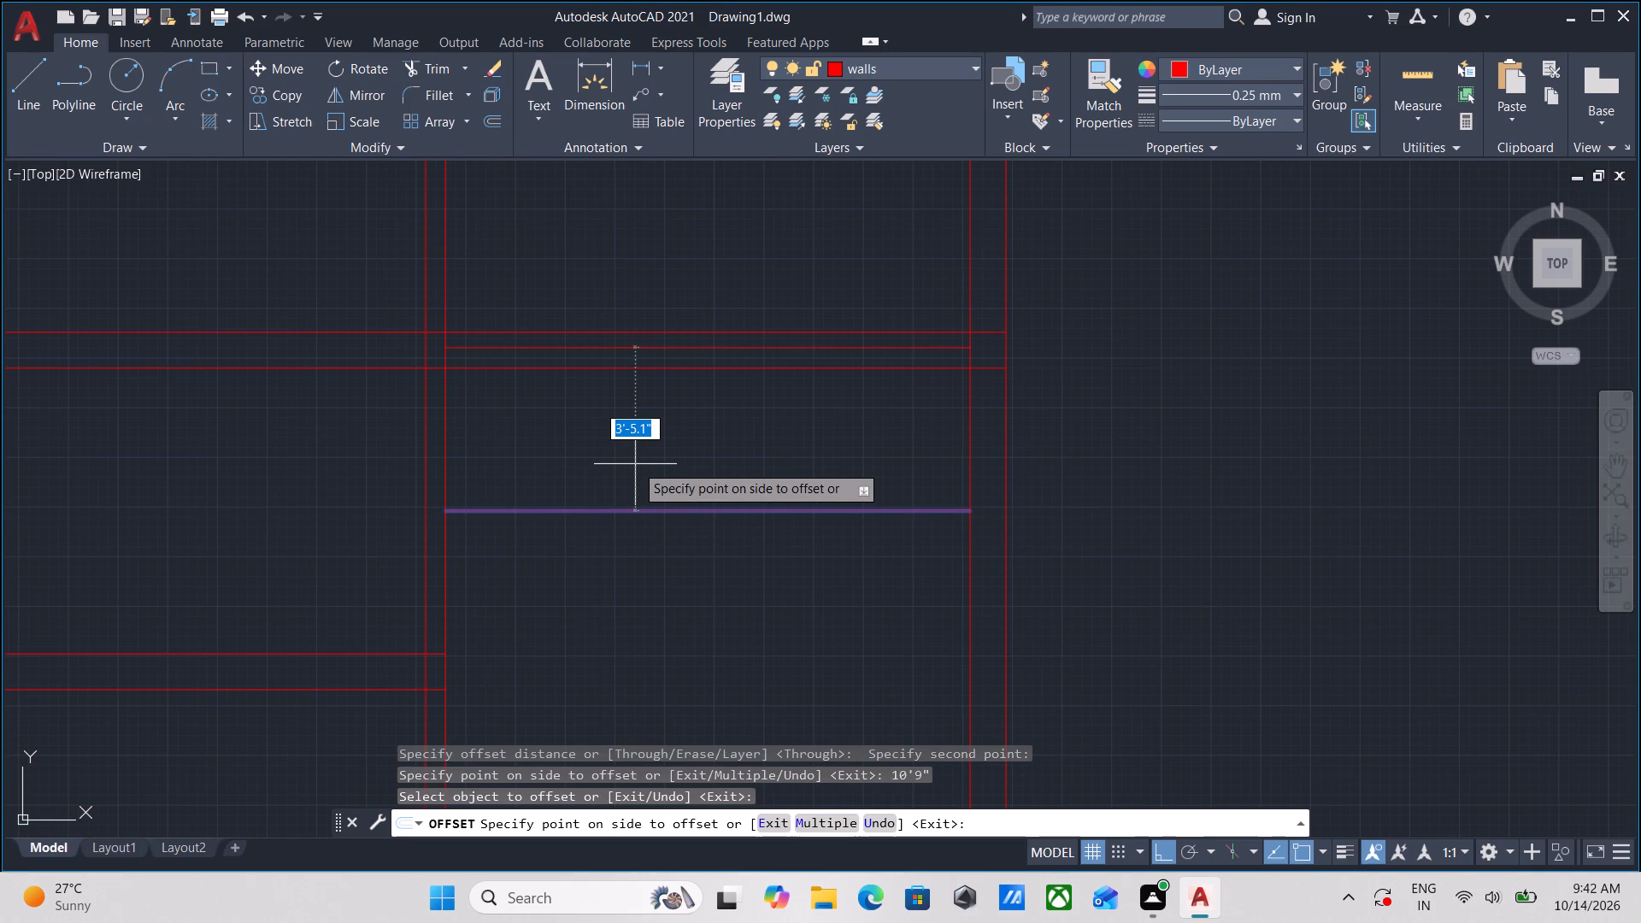
{"action": "key", "text": "9"}
{"action": "key", "text": "Return"}
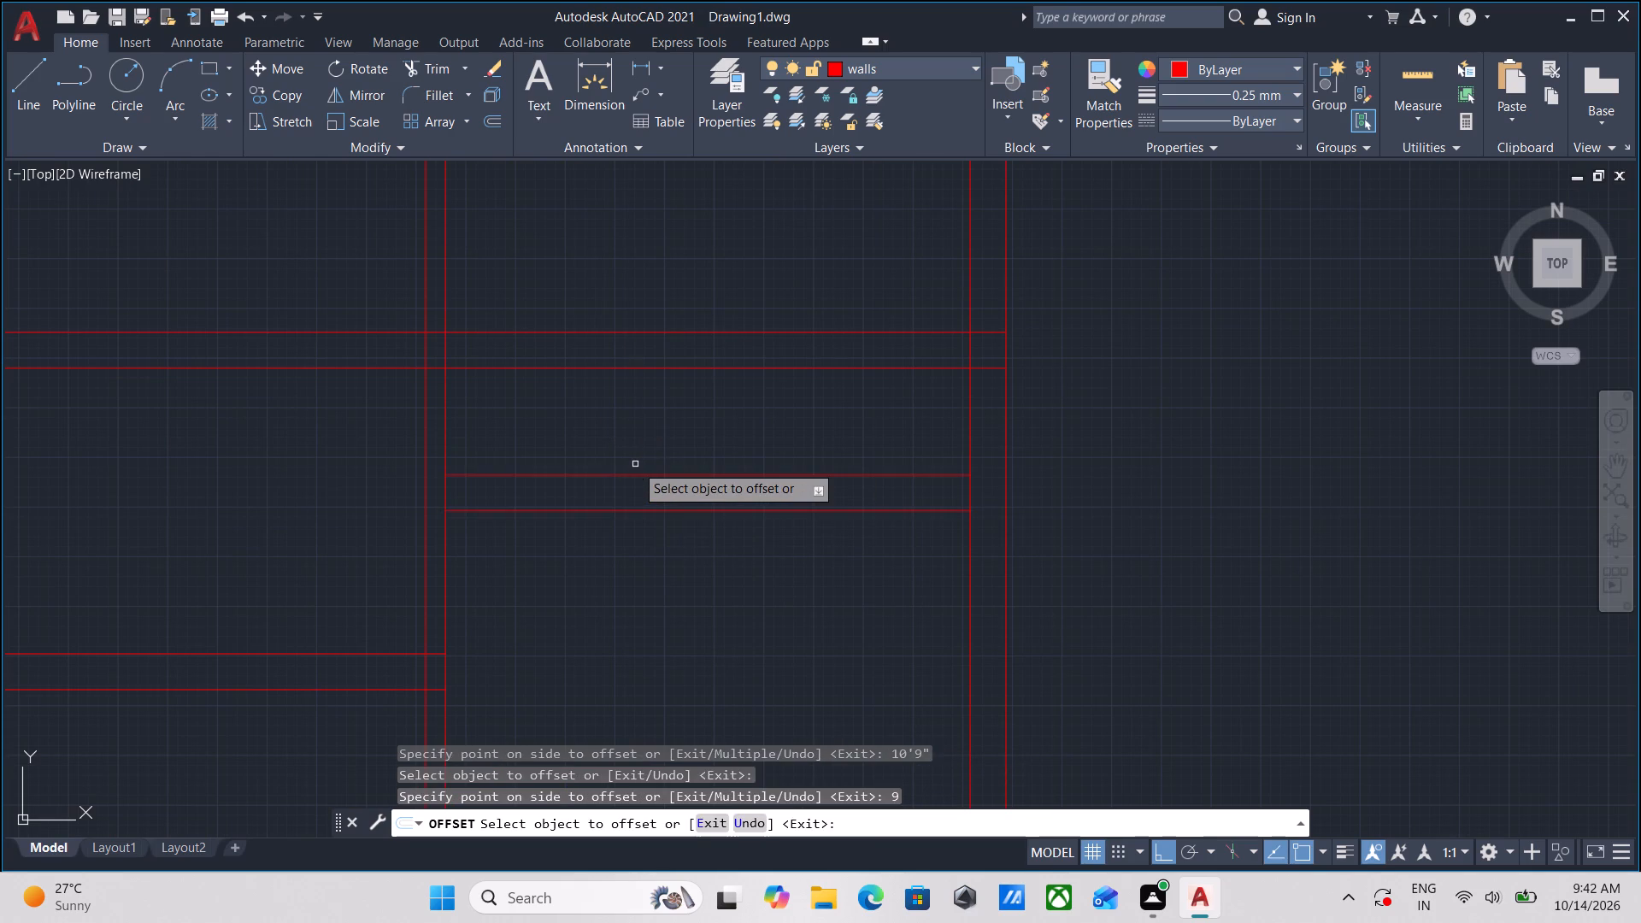
{"action": "scroll", "coordinate": [635, 464], "scroll_direction": "down", "scroll_amount": 1}
{"action": "middle_click_drag", "start_coordinate": [650, 421], "coordinate": [615, 480]}
{"action": "middle_click_drag", "start_coordinate": [615, 480], "coordinate": [615, 510]}
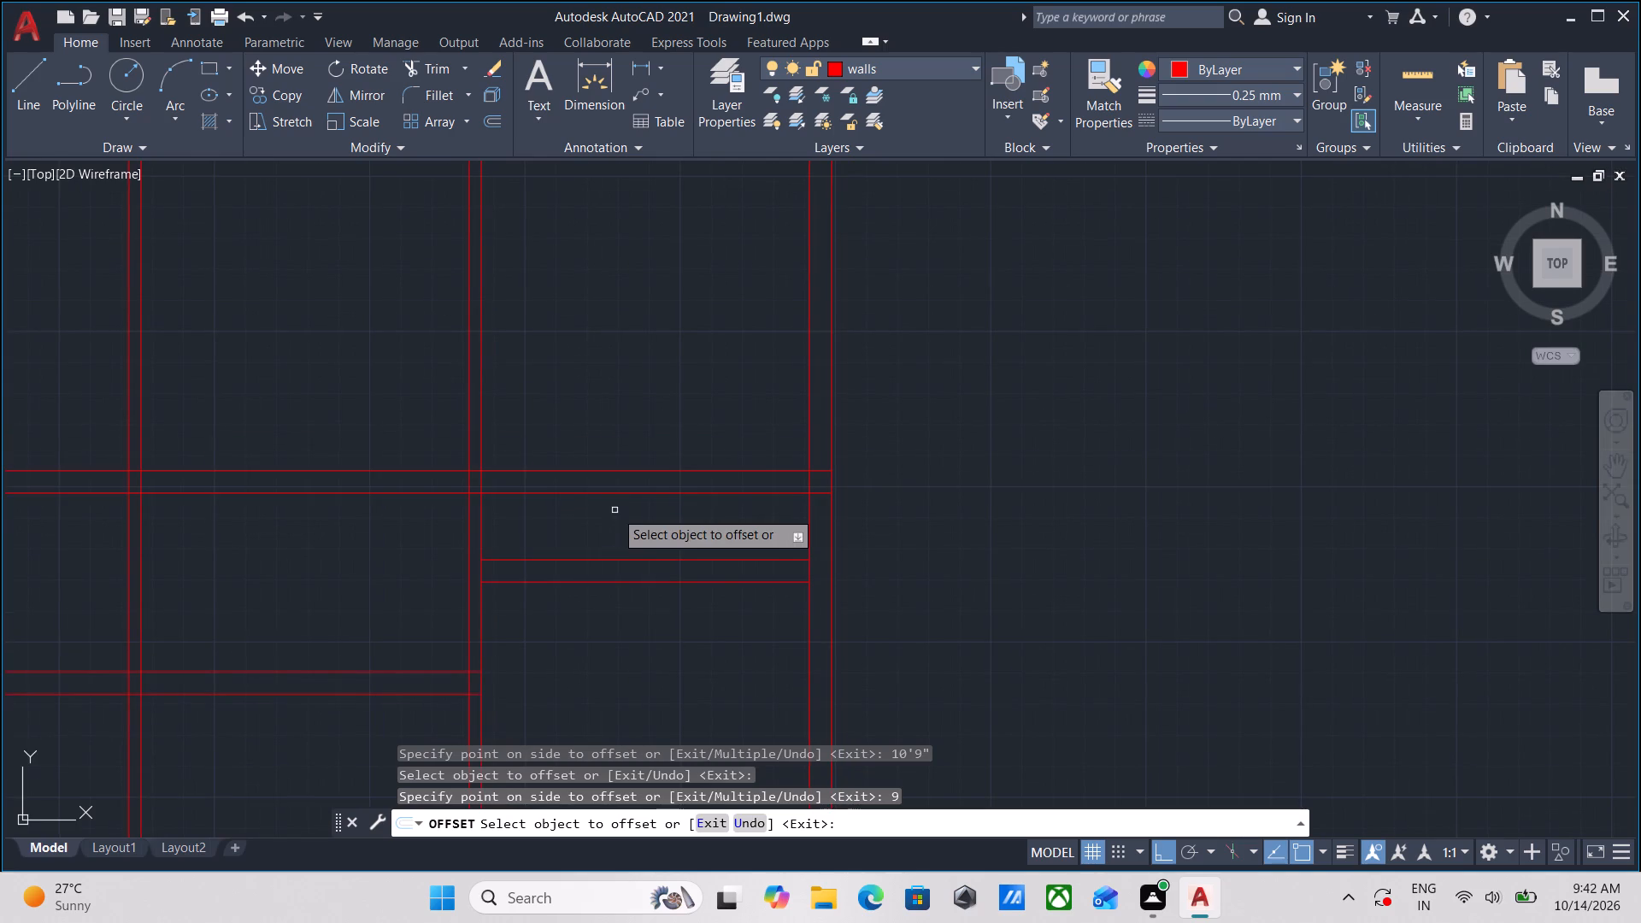
{"action": "middle_click", "coordinate": [626, 507]}
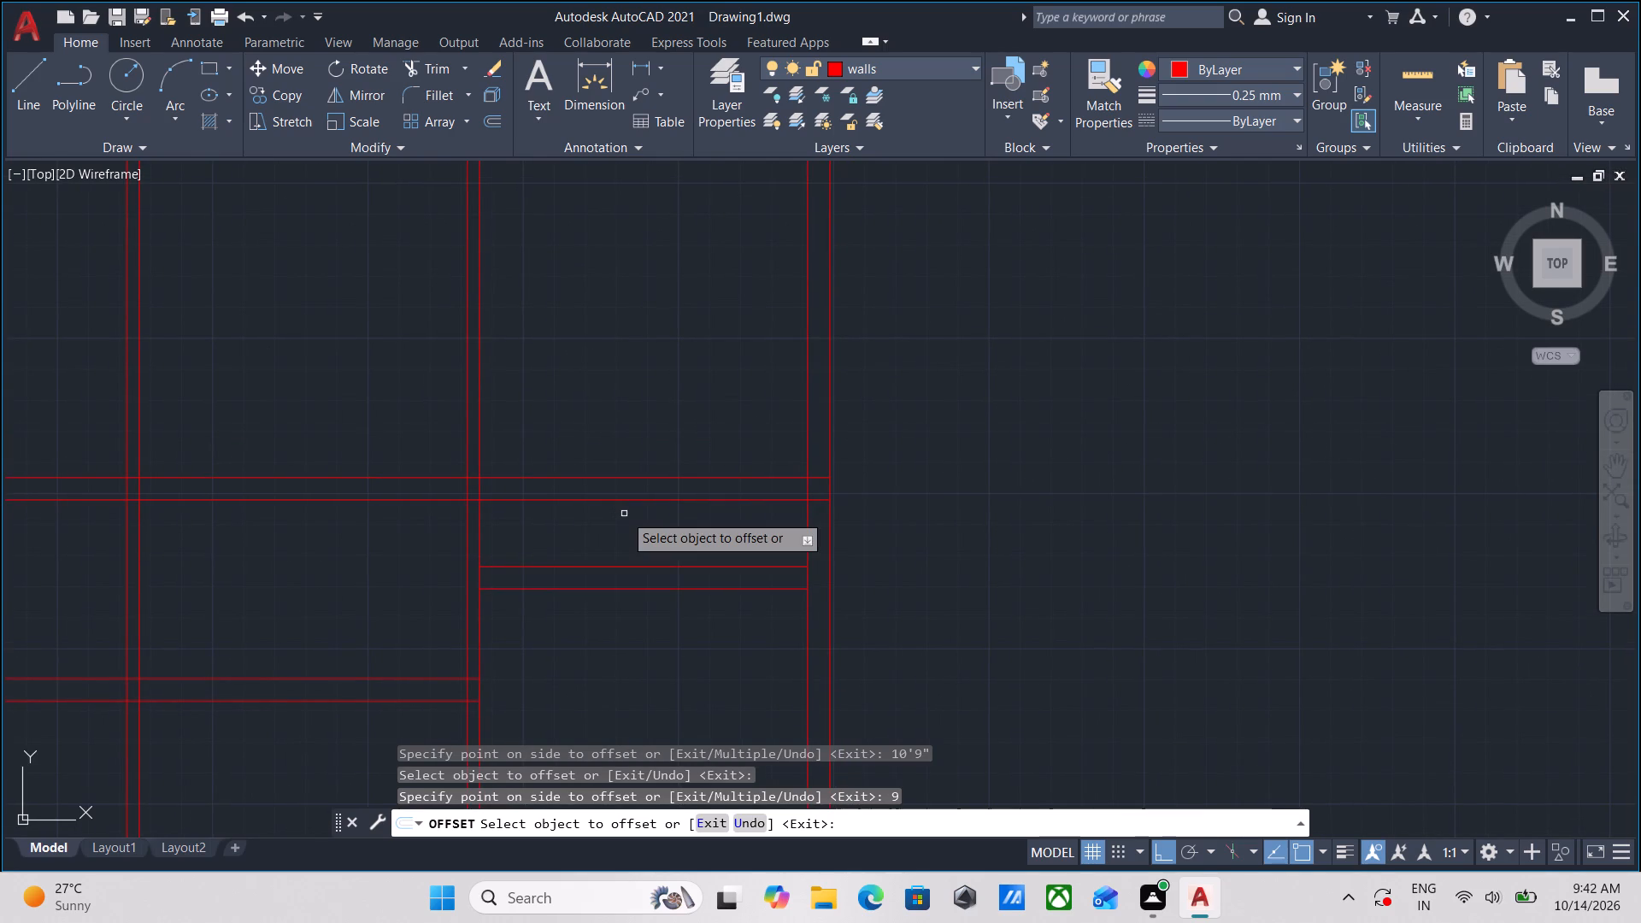
{"action": "key", "text": "Escape"}
Trim away the two-line horizontal wall just above the new 9" wall across the right-hand bay, including its stubs inside the outer wall.
{"action": "type", "text": "tr"}
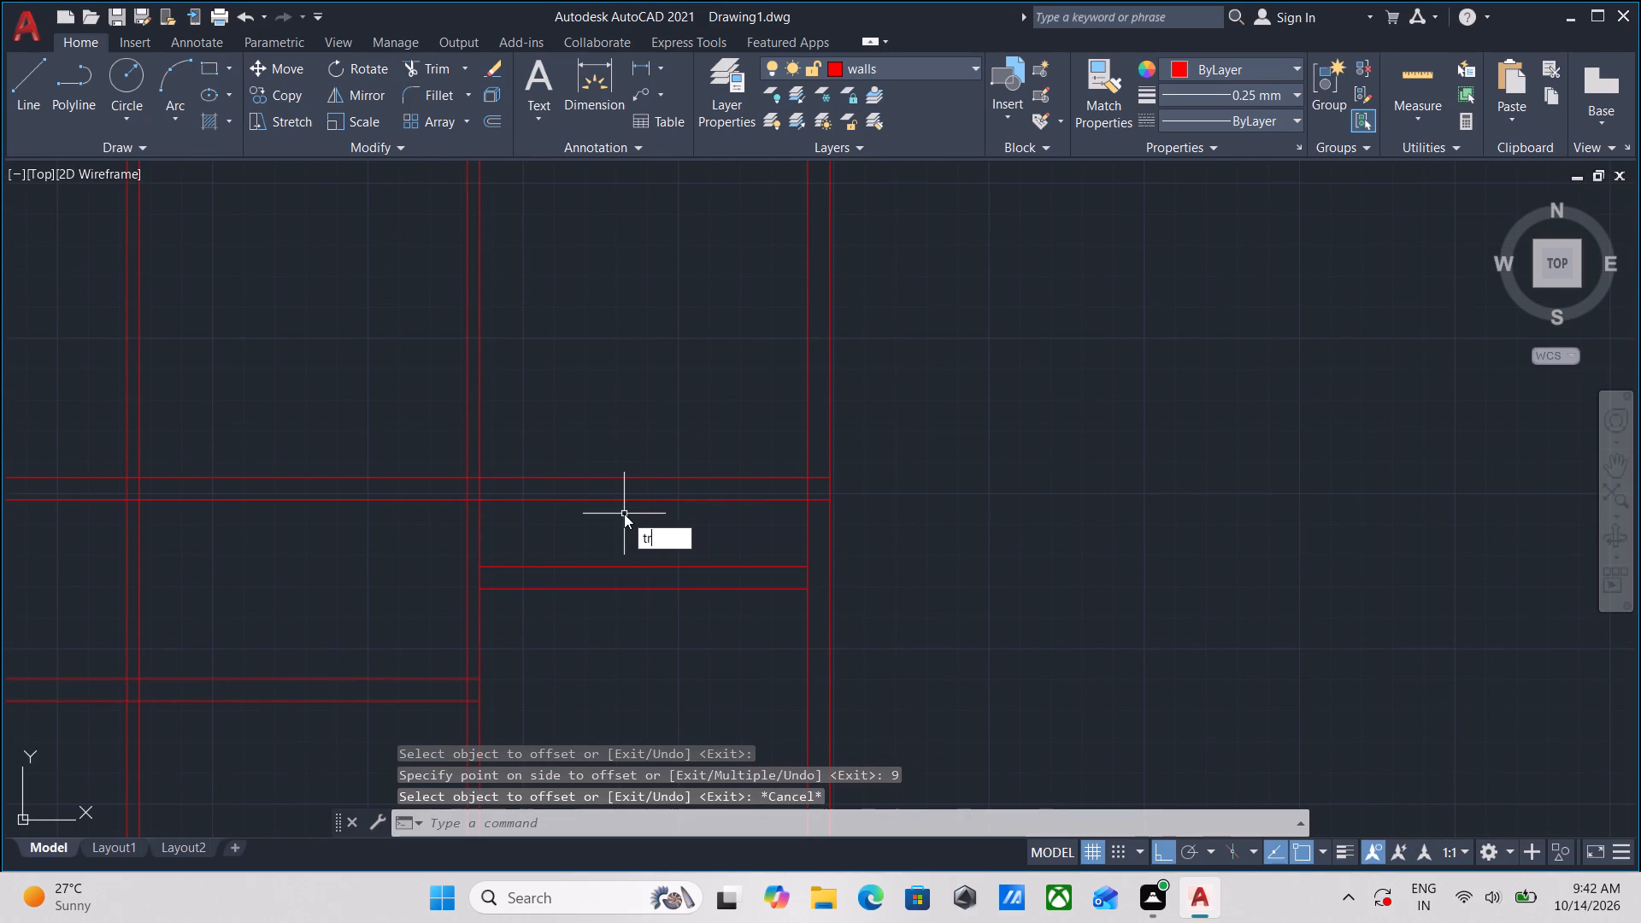
{"action": "key", "text": "Return"}
{"action": "left_click", "coordinate": [624, 514]}
{"action": "left_click", "coordinate": [638, 426]}
{"action": "scroll", "coordinate": [818, 517], "scroll_direction": "up", "scroll_amount": 3}
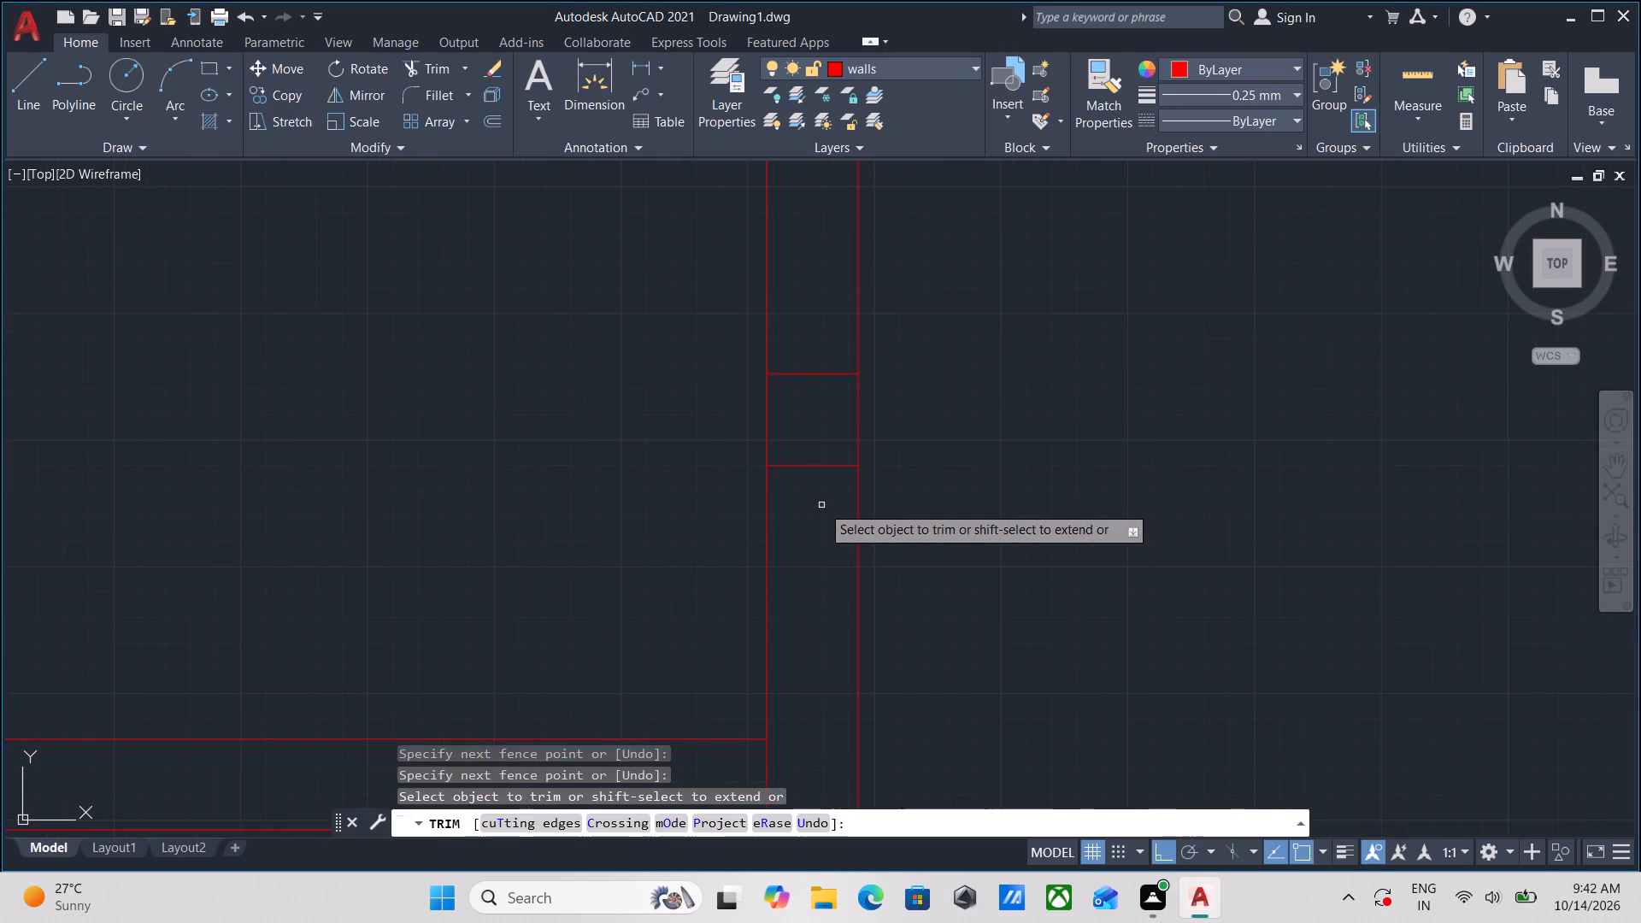
{"action": "left_click", "coordinate": [821, 505]}
{"action": "left_click", "coordinate": [809, 327]}
{"action": "scroll", "coordinate": [549, 508], "scroll_direction": "down", "scroll_amount": 3}
{"action": "middle_click_drag", "start_coordinate": [536, 500], "coordinate": [622, 446]}
{"action": "middle_click_drag", "start_coordinate": [460, 411], "coordinate": [580, 379]}
{"action": "scroll", "coordinate": [624, 314], "scroll_direction": "down", "scroll_amount": 1}
{"action": "middle_click_drag", "start_coordinate": [632, 303], "coordinate": [644, 292]}
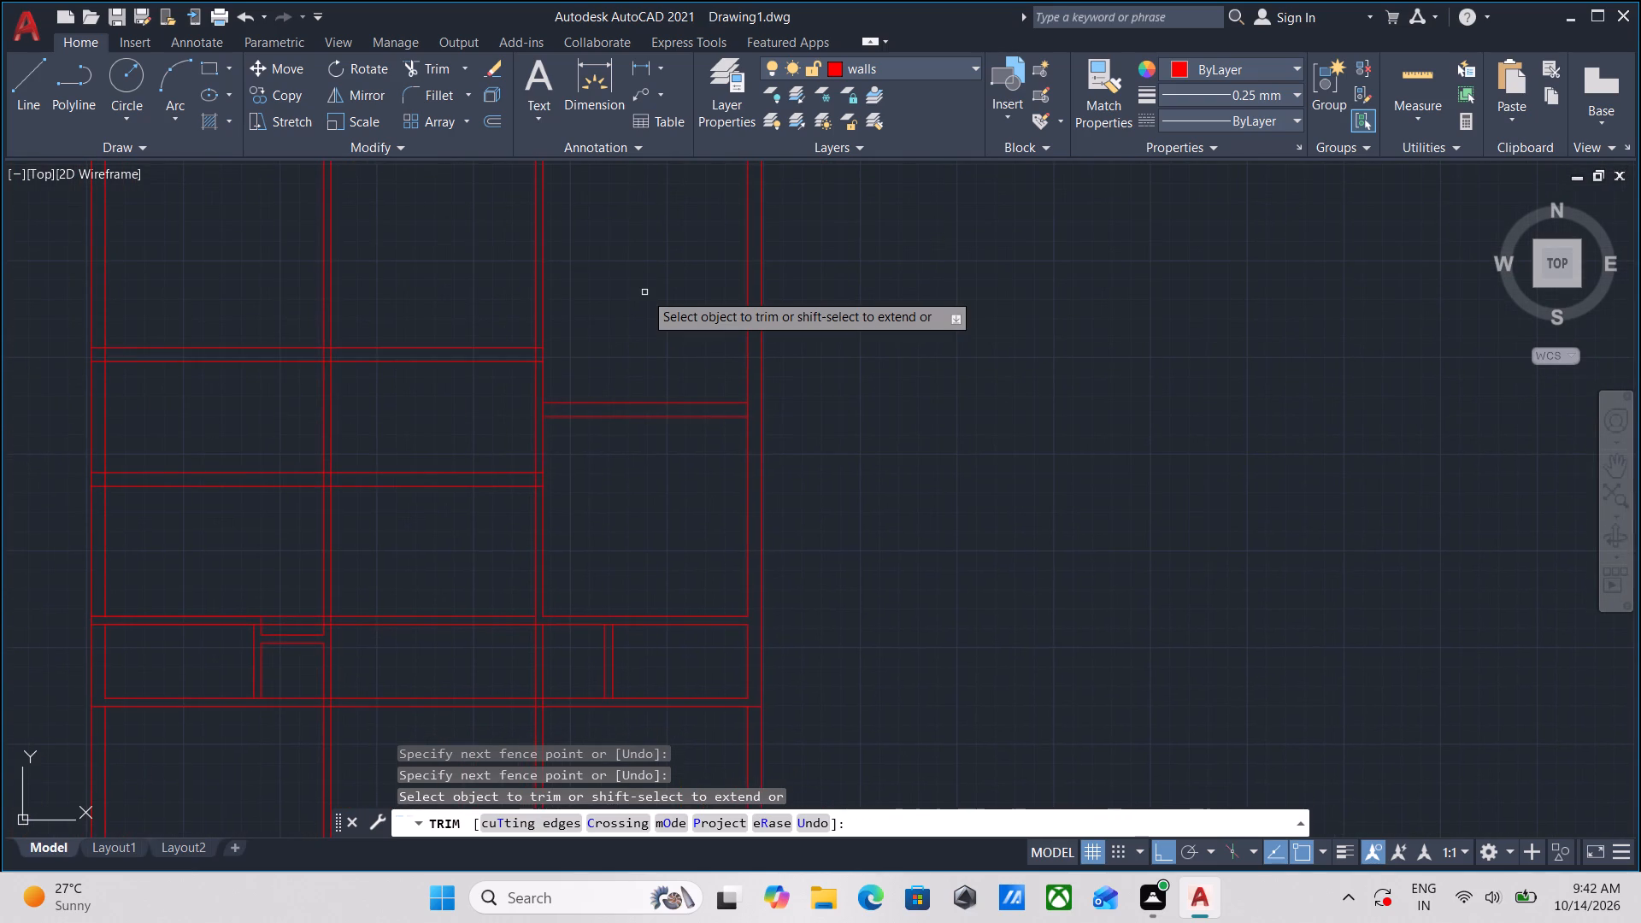
{"action": "middle_click_drag", "start_coordinate": [644, 292], "coordinate": [644, 327]}
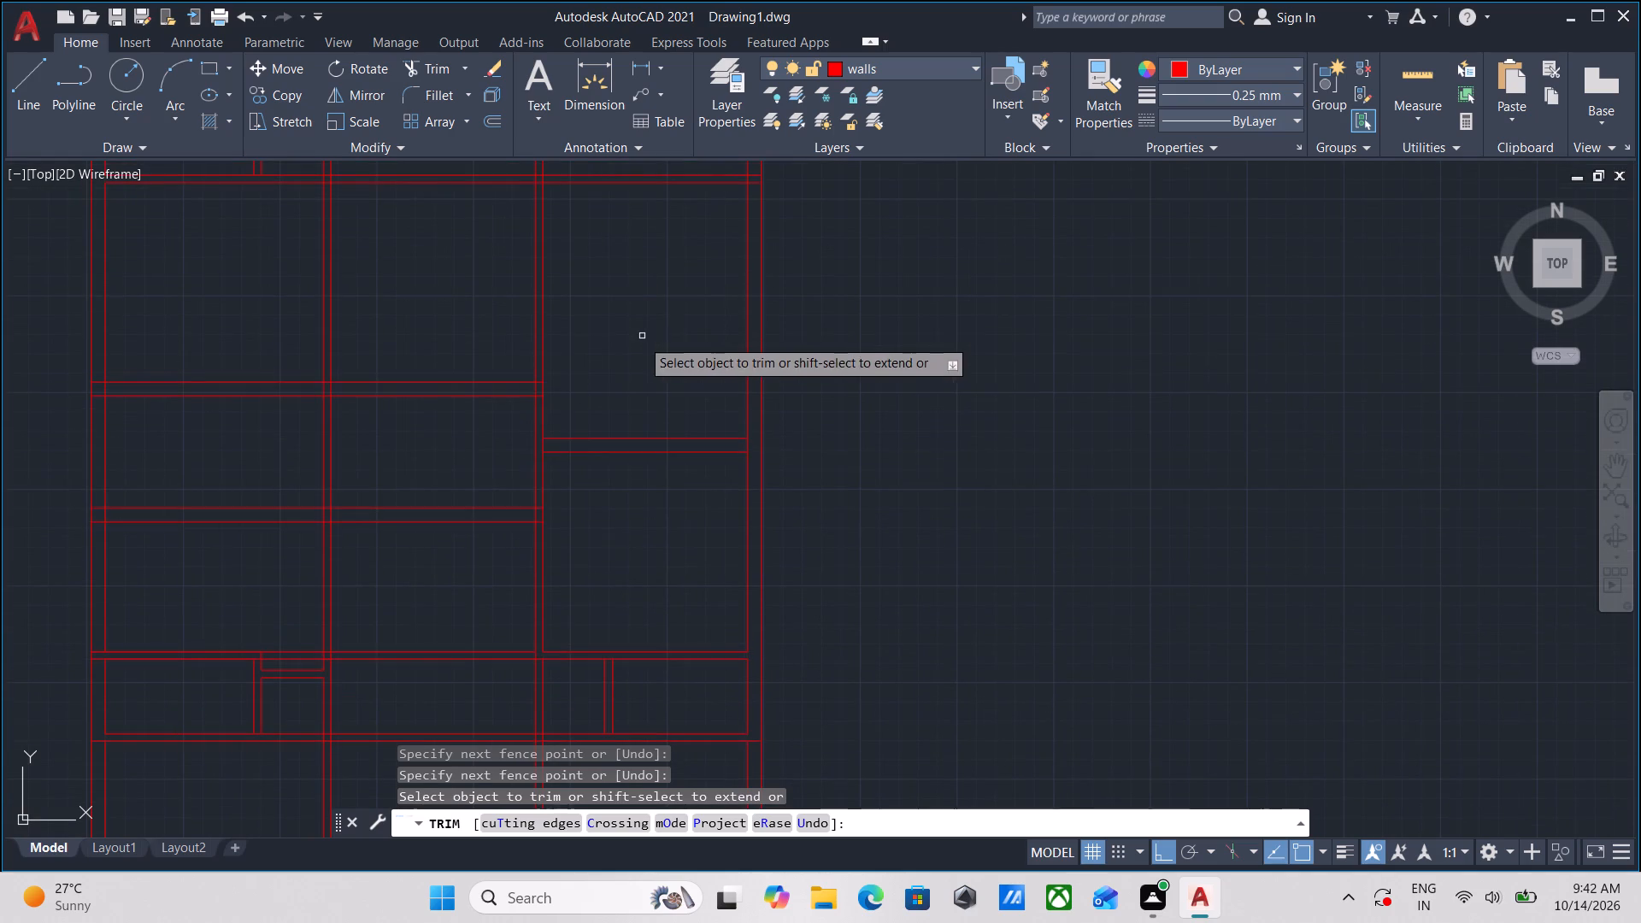
{"action": "key", "text": "Escape"}
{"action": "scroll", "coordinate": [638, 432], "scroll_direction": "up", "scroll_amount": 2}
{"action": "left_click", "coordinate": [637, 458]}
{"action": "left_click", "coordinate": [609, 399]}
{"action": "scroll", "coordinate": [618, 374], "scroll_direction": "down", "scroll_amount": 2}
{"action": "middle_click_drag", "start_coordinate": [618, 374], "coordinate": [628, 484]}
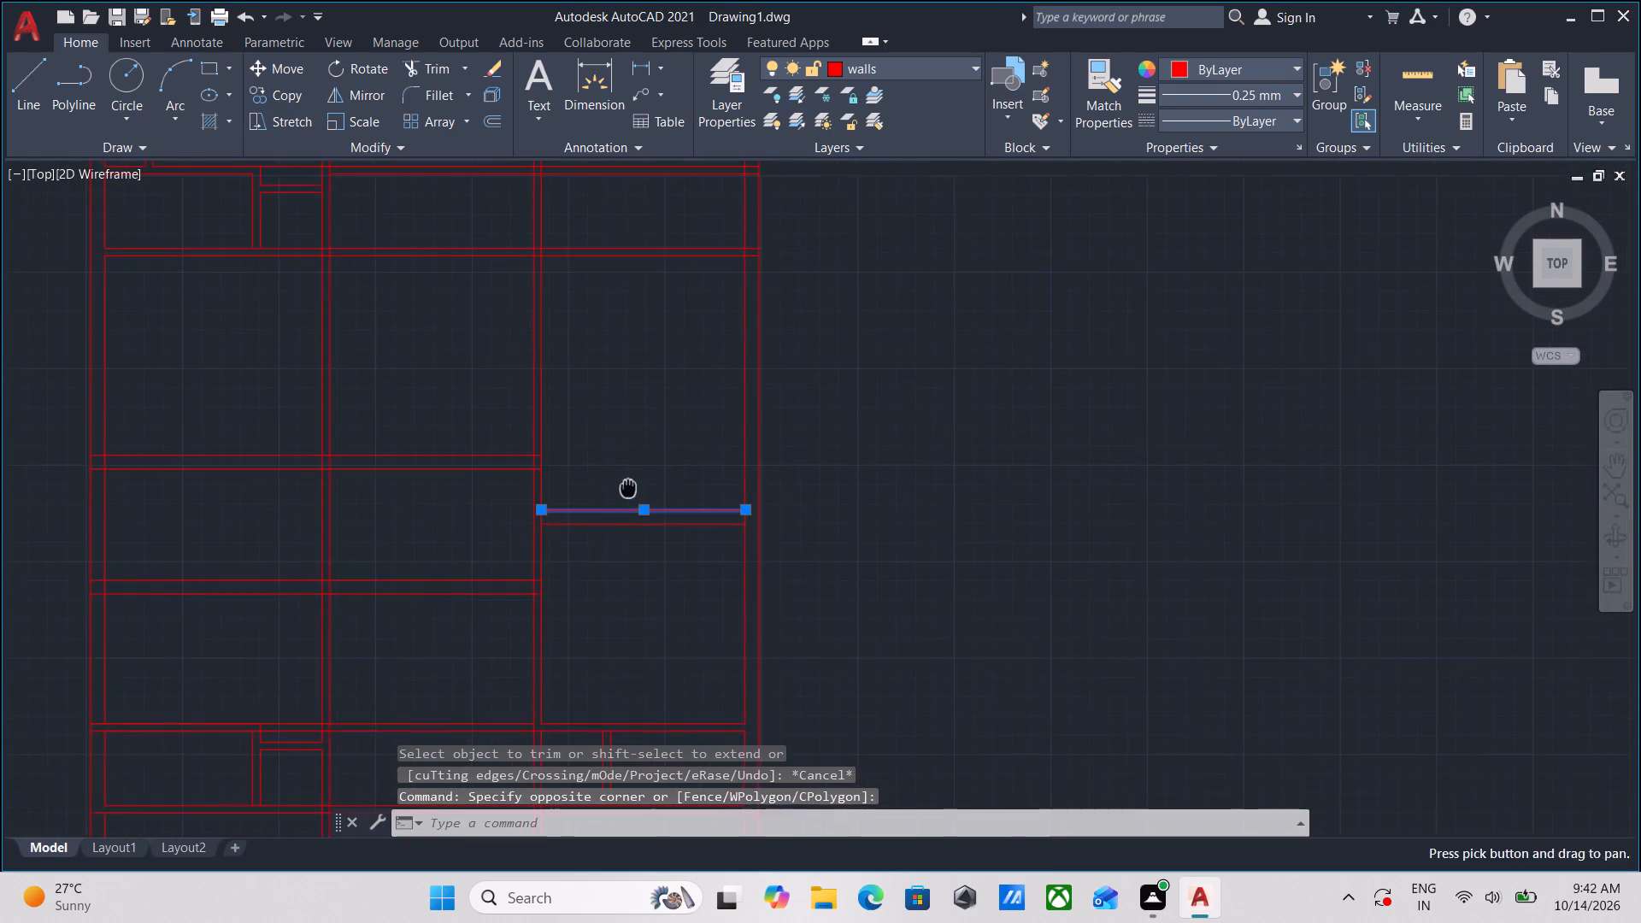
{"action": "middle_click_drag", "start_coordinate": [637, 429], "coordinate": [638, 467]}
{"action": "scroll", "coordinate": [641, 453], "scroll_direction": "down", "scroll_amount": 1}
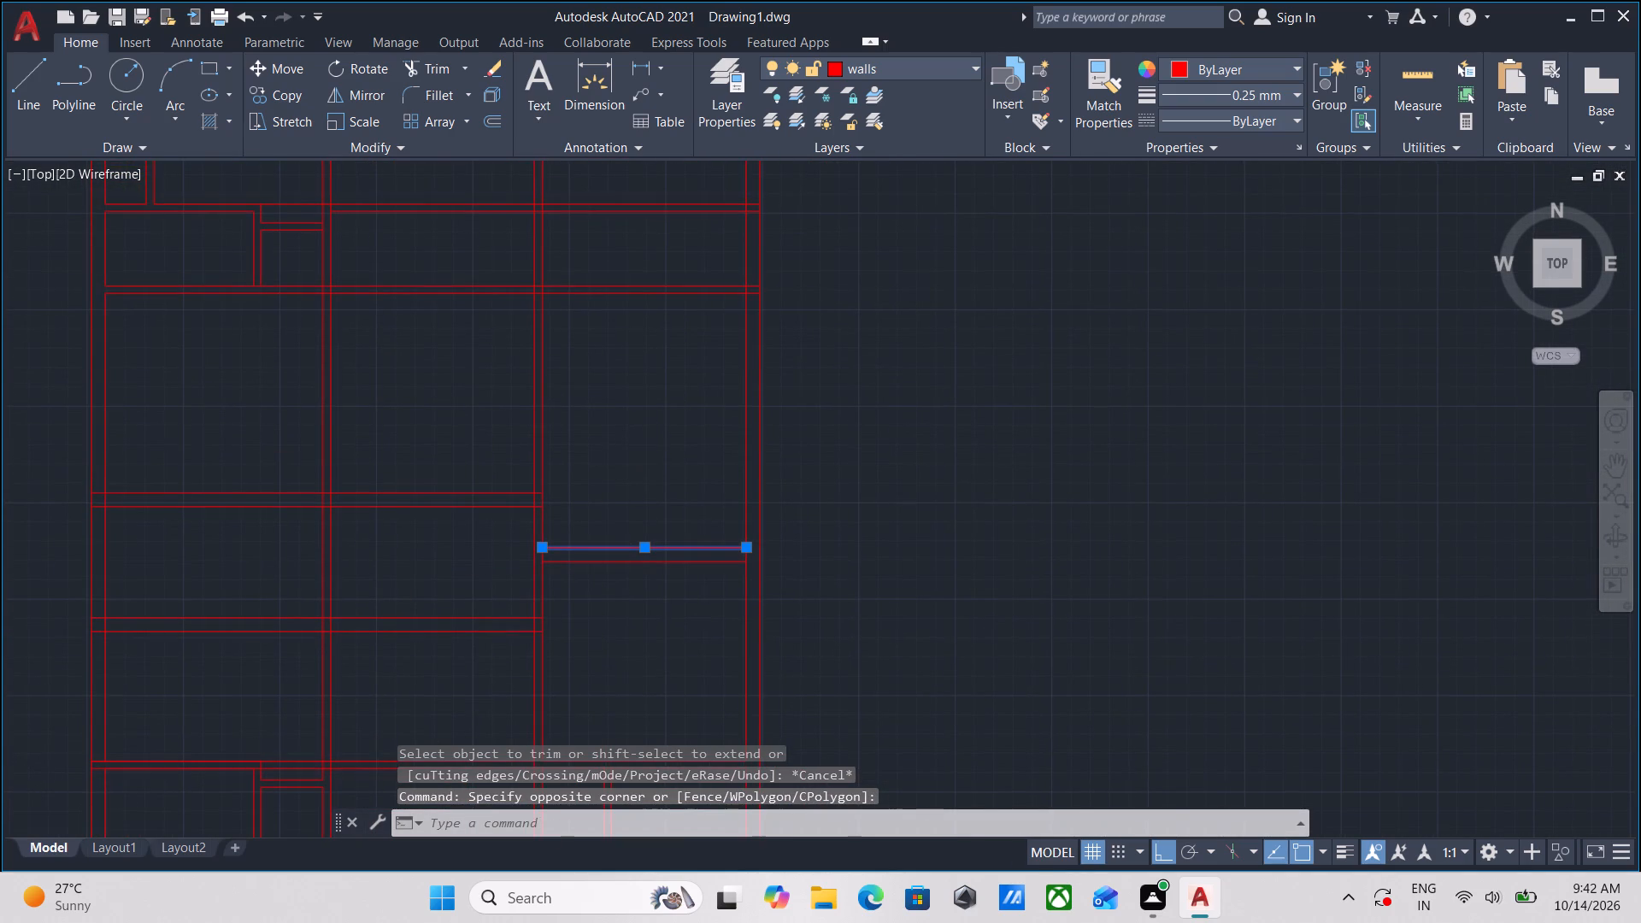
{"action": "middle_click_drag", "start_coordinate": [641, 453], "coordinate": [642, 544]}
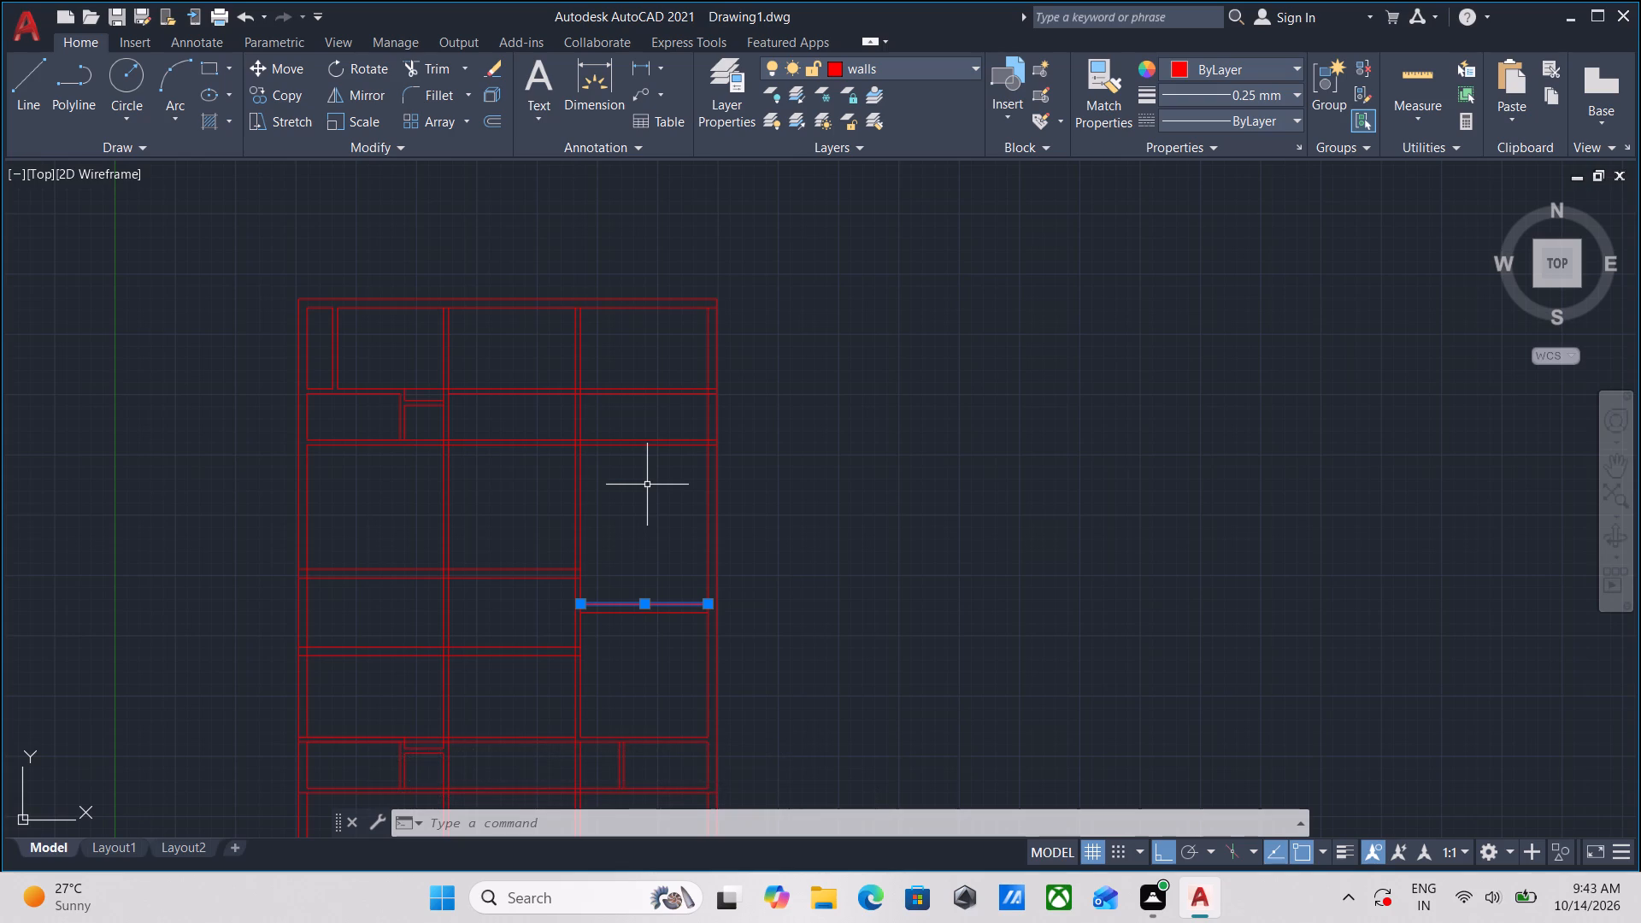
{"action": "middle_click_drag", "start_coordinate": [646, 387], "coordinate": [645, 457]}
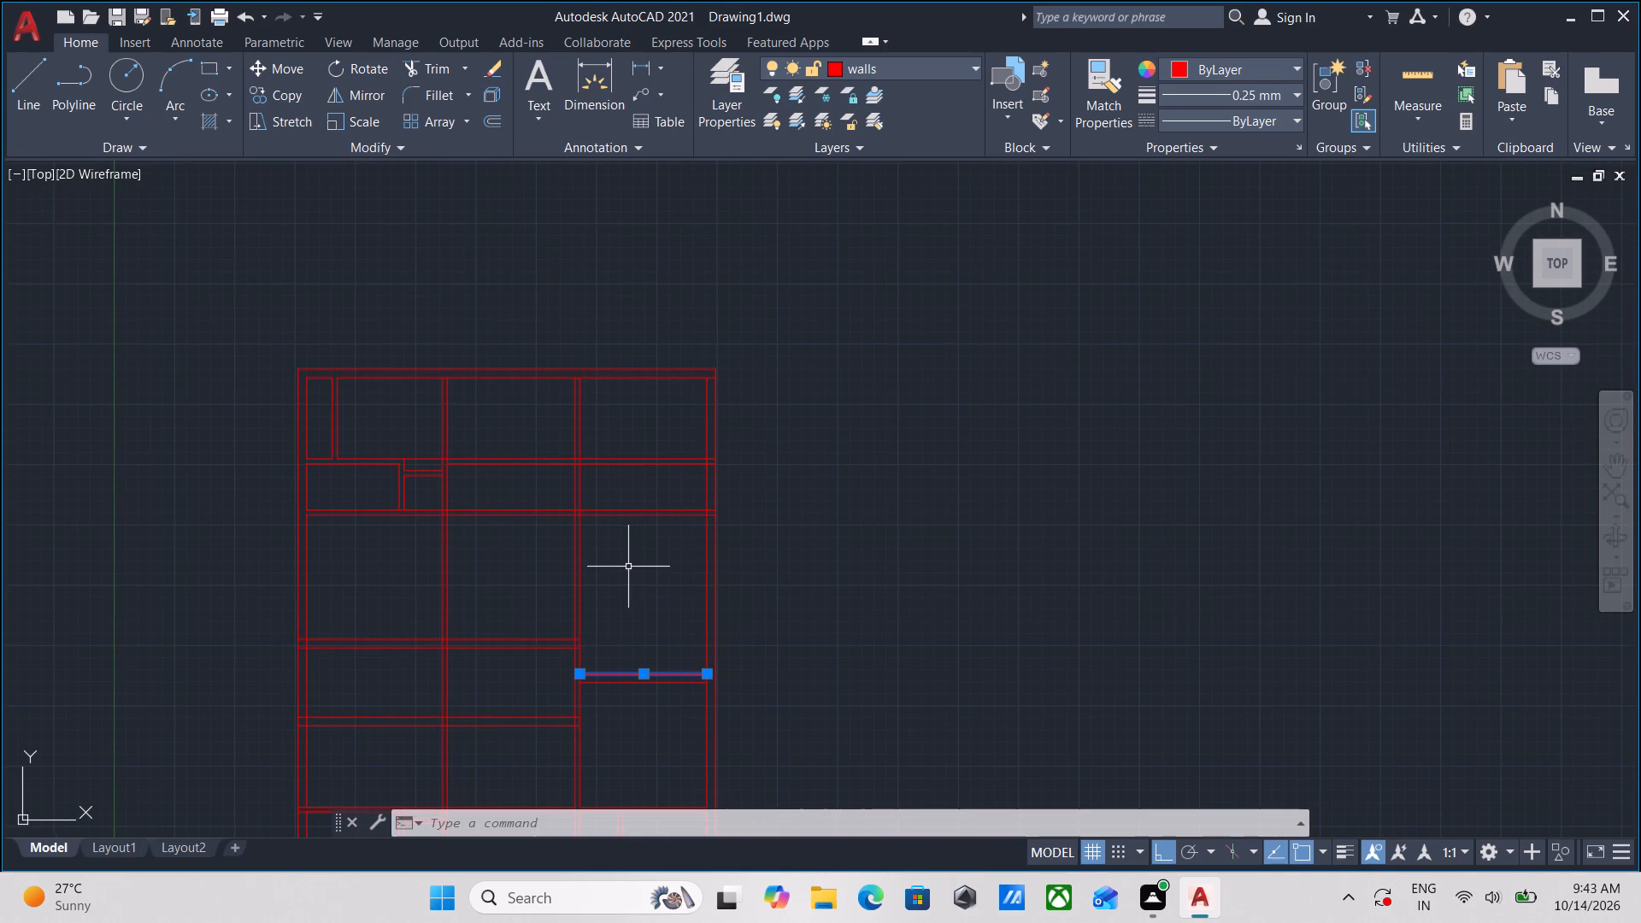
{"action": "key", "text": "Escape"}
Trim away both walls of the upper narrow room band across the right-hand bay, including their stubs inside the outer wall.
{"action": "type", "text": "tr"}
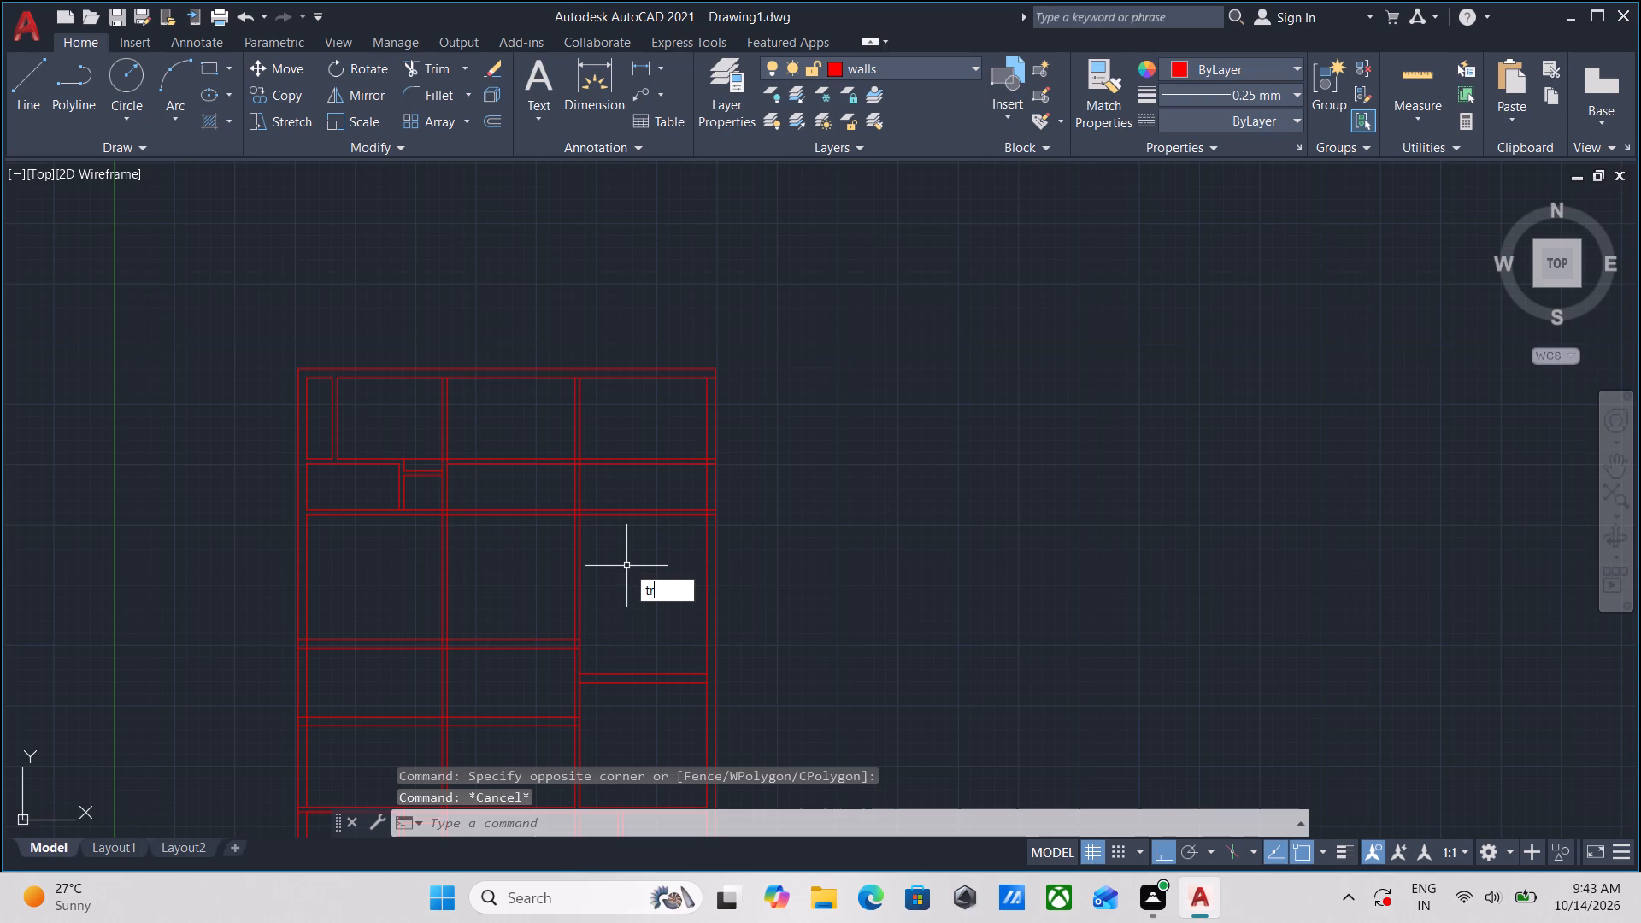
{"action": "key", "text": "Return"}
{"action": "left_click", "coordinate": [626, 566]}
{"action": "left_click", "coordinate": [642, 418]}
{"action": "scroll", "coordinate": [712, 534], "scroll_direction": "up", "scroll_amount": 4}
{"action": "left_click", "coordinate": [701, 482]}
{"action": "middle_click_drag", "start_coordinate": [711, 369], "coordinate": [709, 453]}
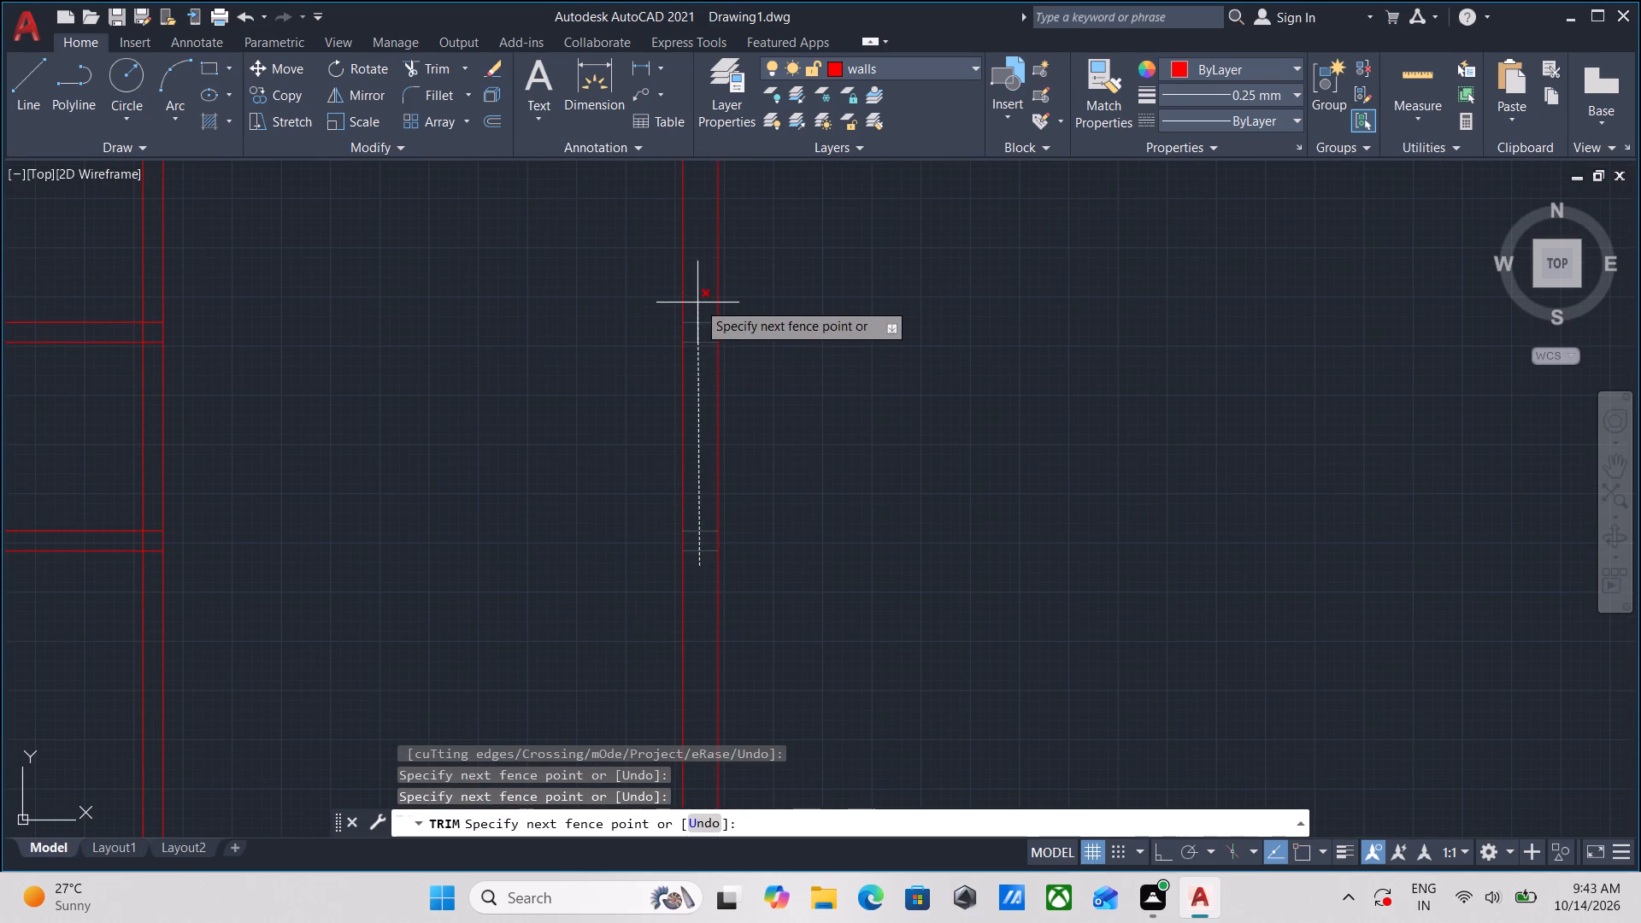
{"action": "left_click", "coordinate": [697, 291]}
{"action": "scroll", "coordinate": [697, 291], "scroll_direction": "down", "scroll_amount": 3}
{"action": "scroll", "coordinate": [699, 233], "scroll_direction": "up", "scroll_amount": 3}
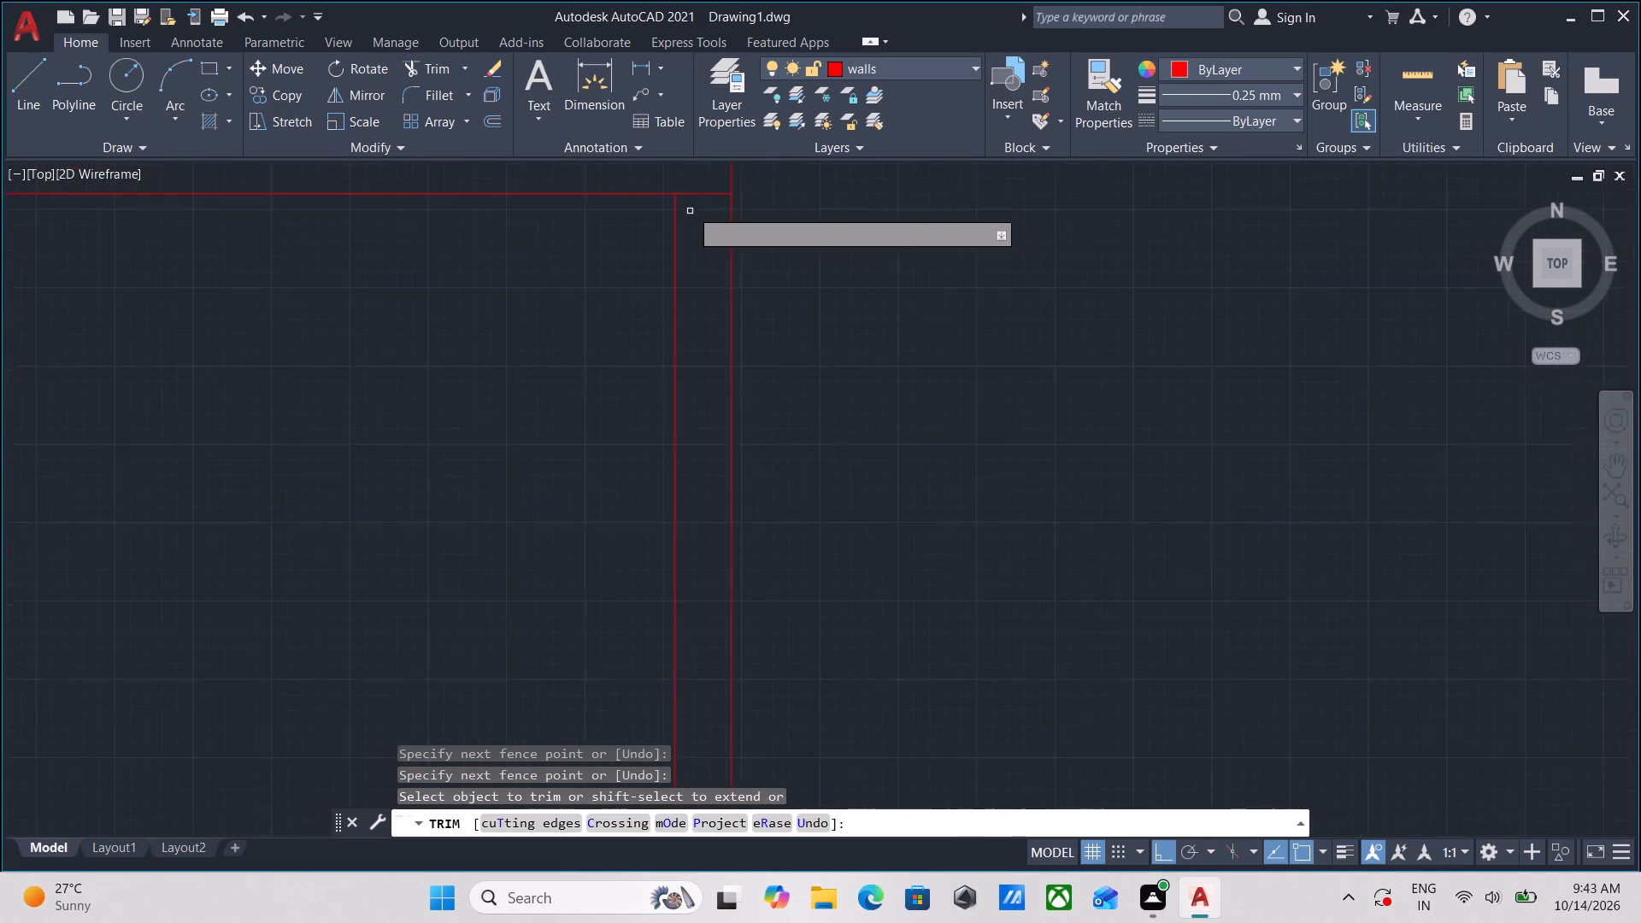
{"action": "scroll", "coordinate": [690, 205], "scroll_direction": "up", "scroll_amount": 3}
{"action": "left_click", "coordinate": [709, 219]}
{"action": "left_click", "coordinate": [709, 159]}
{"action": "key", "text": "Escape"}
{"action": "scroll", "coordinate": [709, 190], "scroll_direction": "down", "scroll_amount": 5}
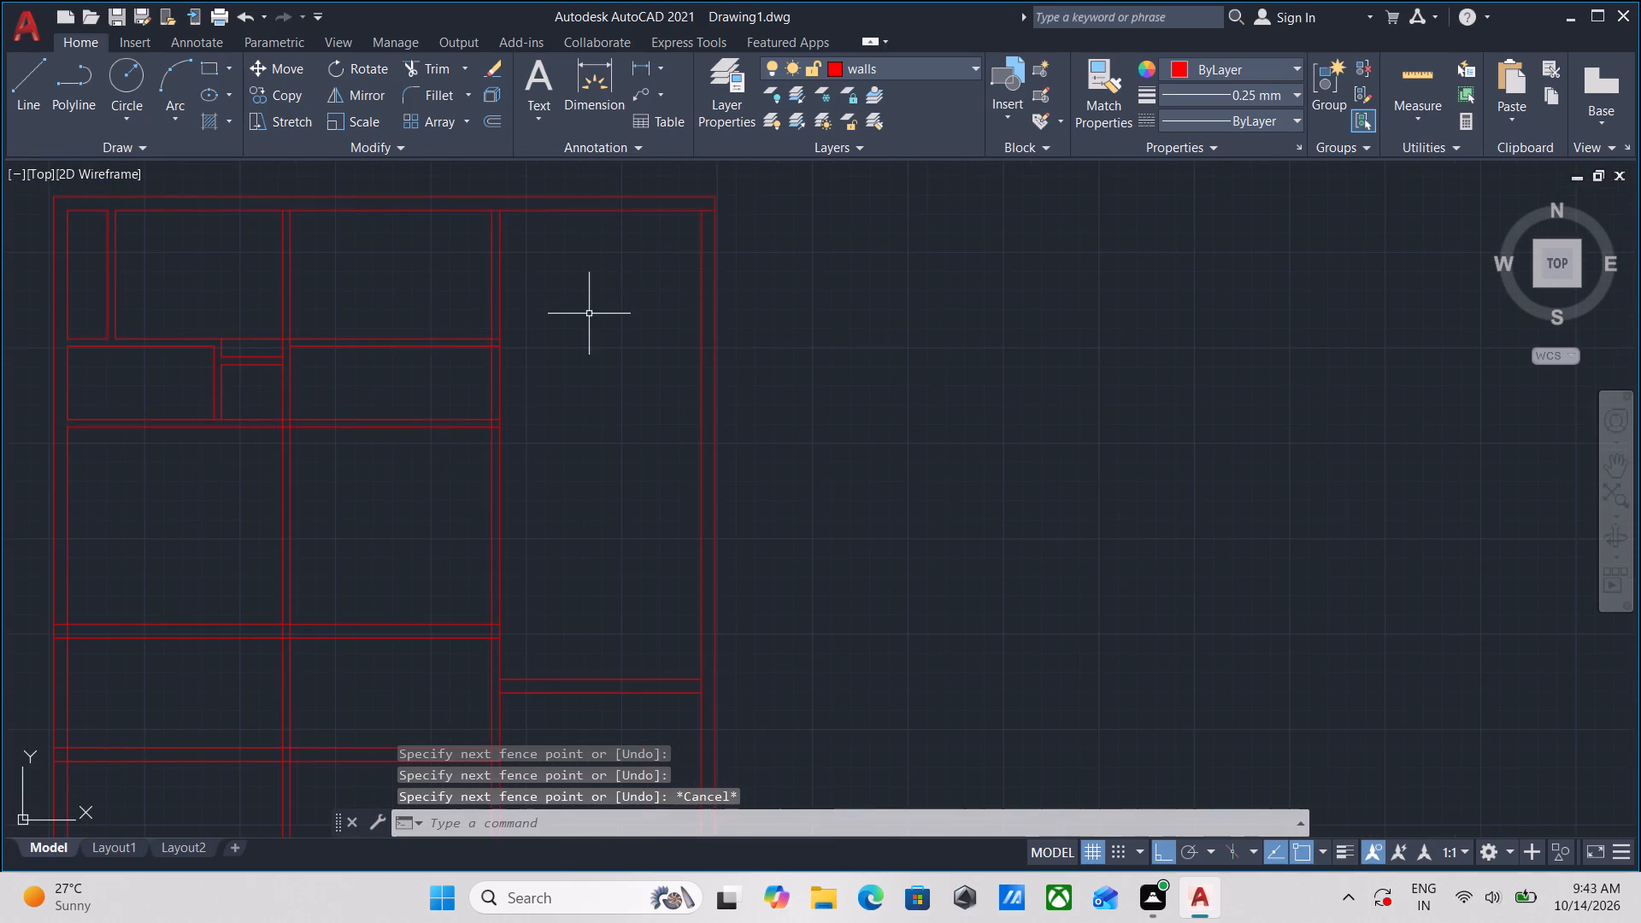
Trim the stub of the top wall's inner line inside the outer wall at the plan's upper-right corner.
{"action": "scroll", "coordinate": [704, 210], "scroll_direction": "up", "scroll_amount": 3}
{"action": "middle_click_drag", "start_coordinate": [693, 245], "coordinate": [693, 298]}
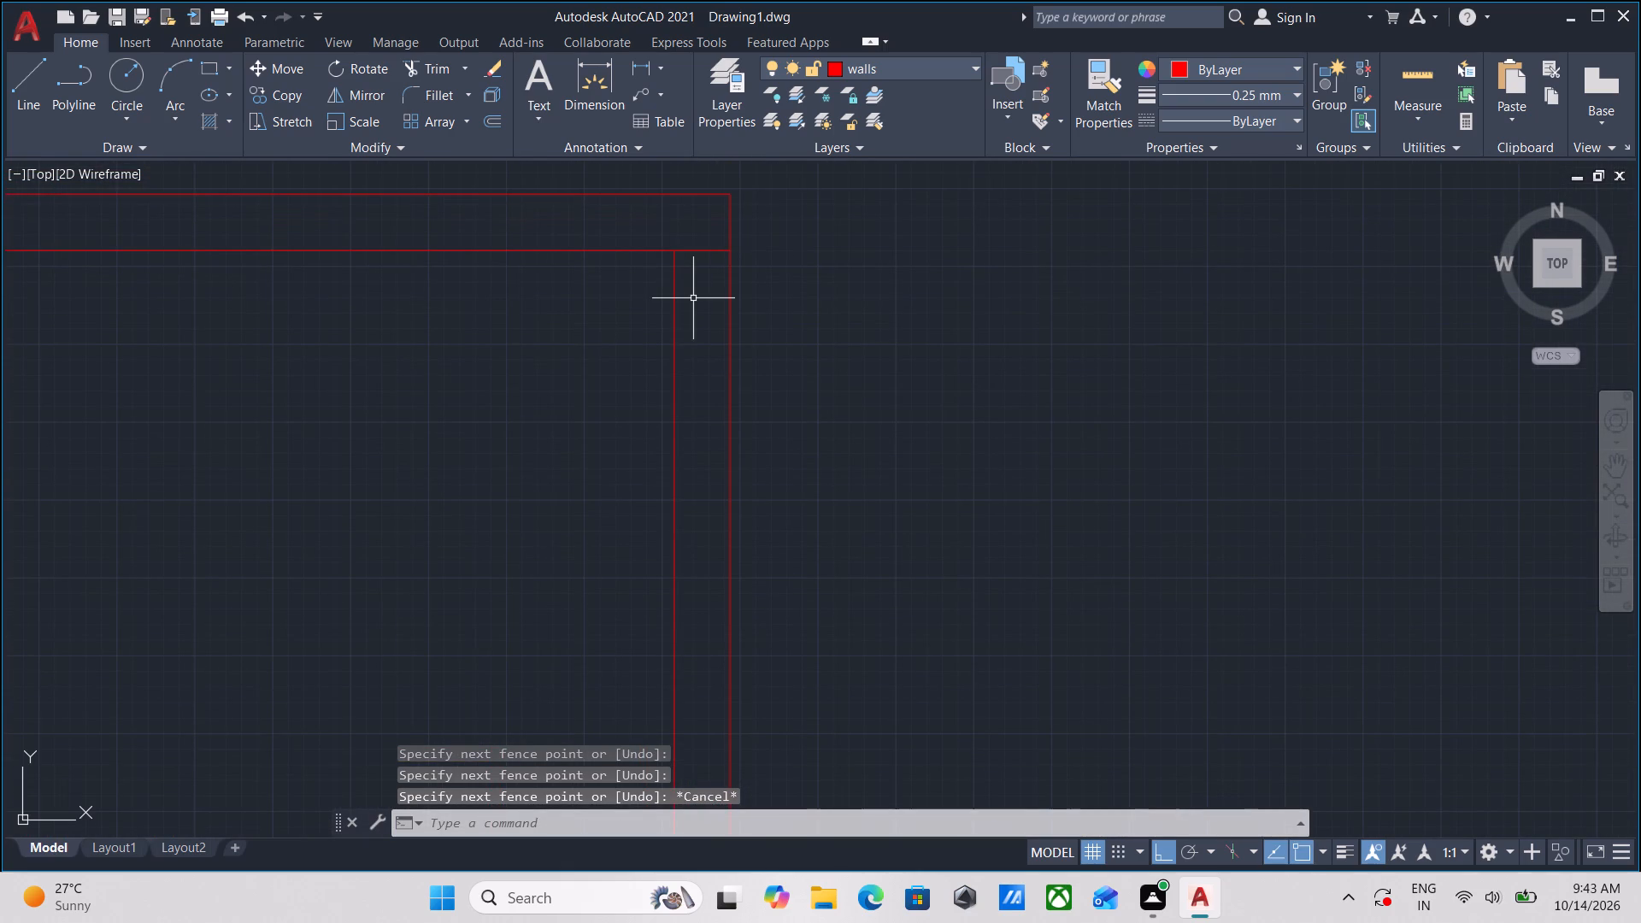
{"action": "type", "text": "tr"}
{"action": "key", "text": "Return"}
{"action": "scroll", "coordinate": [693, 298], "scroll_direction": "up", "scroll_amount": 3}
{"action": "left_click", "coordinate": [693, 294]}
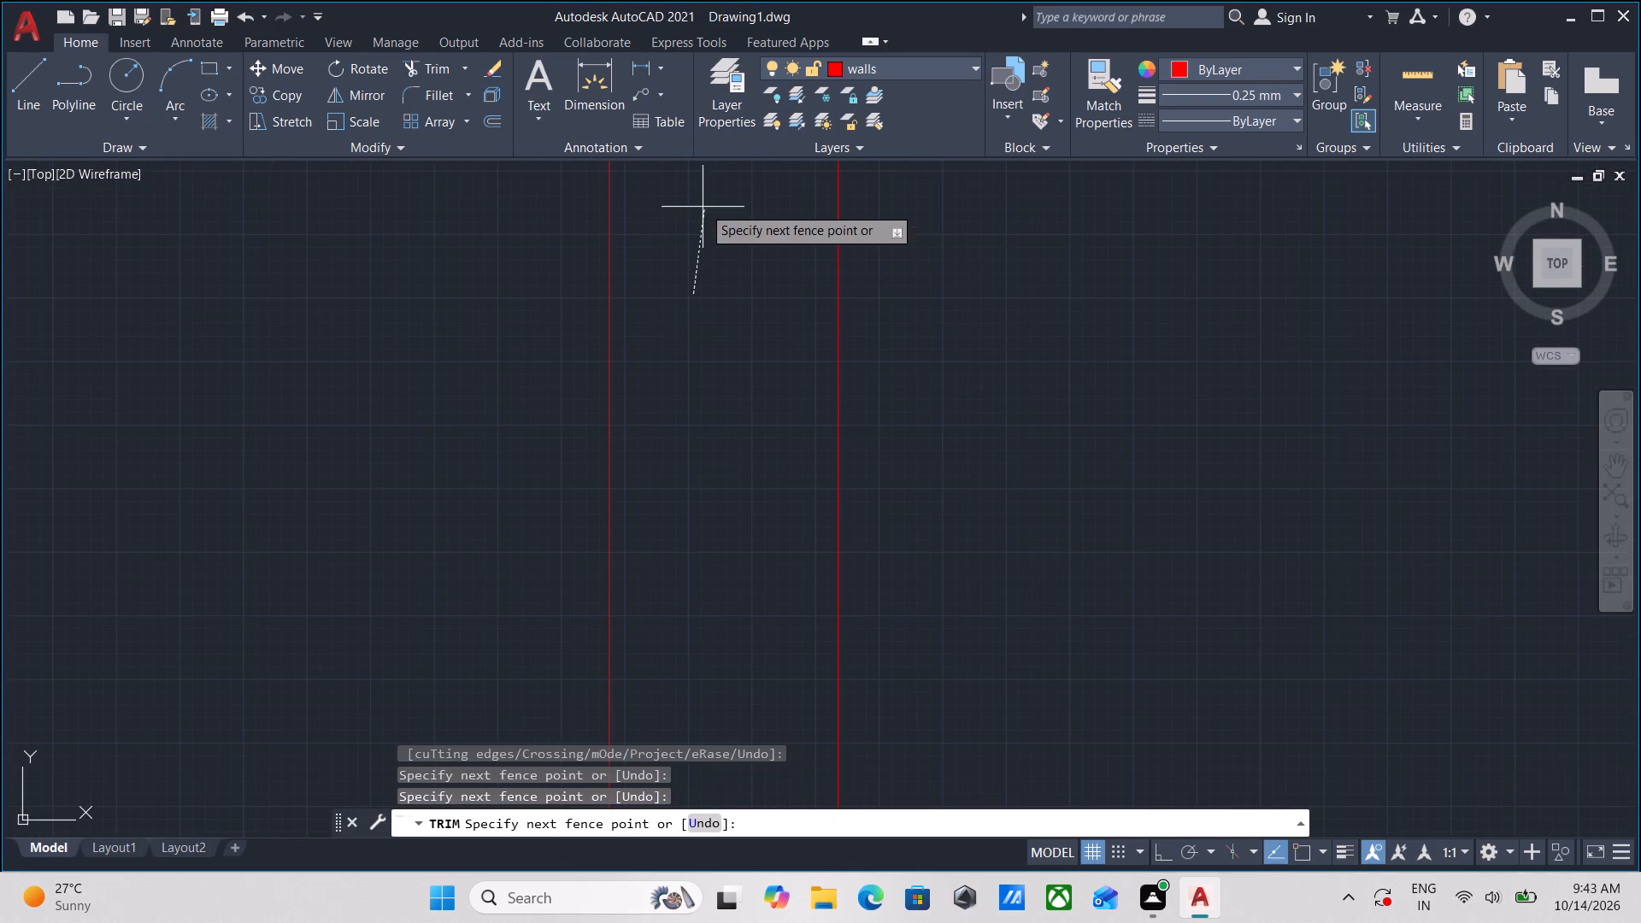
{"action": "middle_click_drag", "start_coordinate": [702, 206], "coordinate": [695, 432]}
{"action": "left_click", "coordinate": [682, 273]}
{"action": "scroll", "coordinate": [682, 273], "scroll_direction": "down", "scroll_amount": 3}
{"action": "key", "text": "Escape"}
{"action": "scroll", "coordinate": [676, 276], "scroll_direction": "down", "scroll_amount": 3}
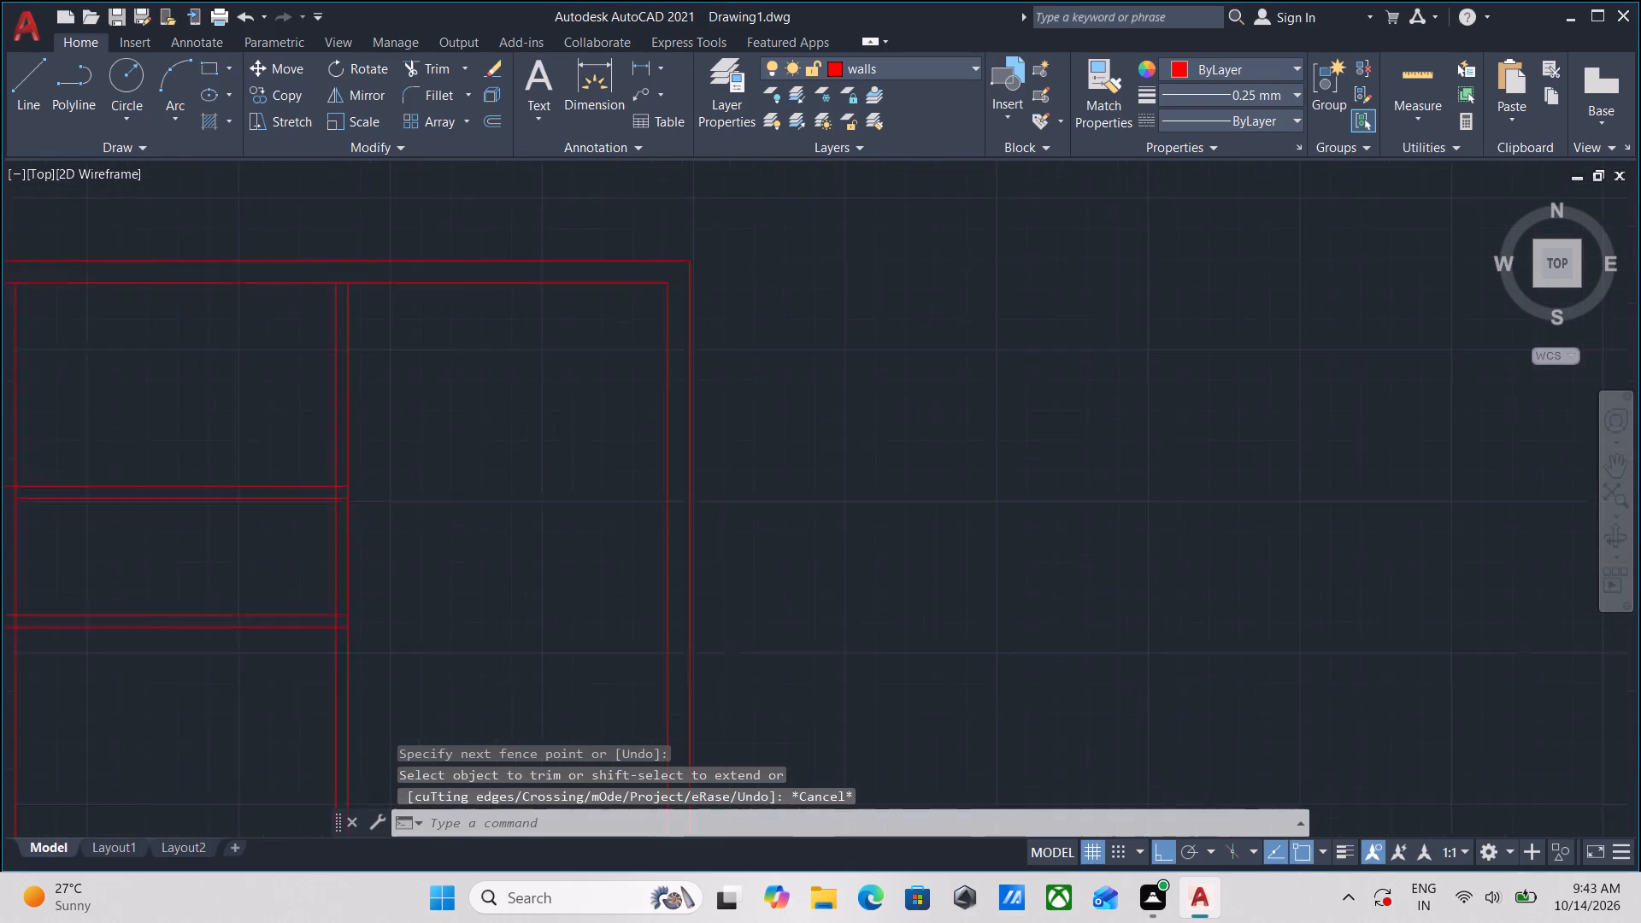
Trim the top wall's inner line between the two lines of the right-hand interior wall where the walls meet.
{"action": "middle_click_drag", "start_coordinate": [515, 301], "coordinate": [542, 387]}
{"action": "scroll", "coordinate": [507, 391], "scroll_direction": "up", "scroll_amount": 2}
{"action": "middle_click_drag", "start_coordinate": [538, 384], "coordinate": [557, 422]}
{"action": "type", "text": "tr"}
{"action": "key", "text": "Return"}
{"action": "scroll", "coordinate": [485, 364], "scroll_direction": "up", "scroll_amount": 3}
{"action": "left_click", "coordinate": [468, 437]}
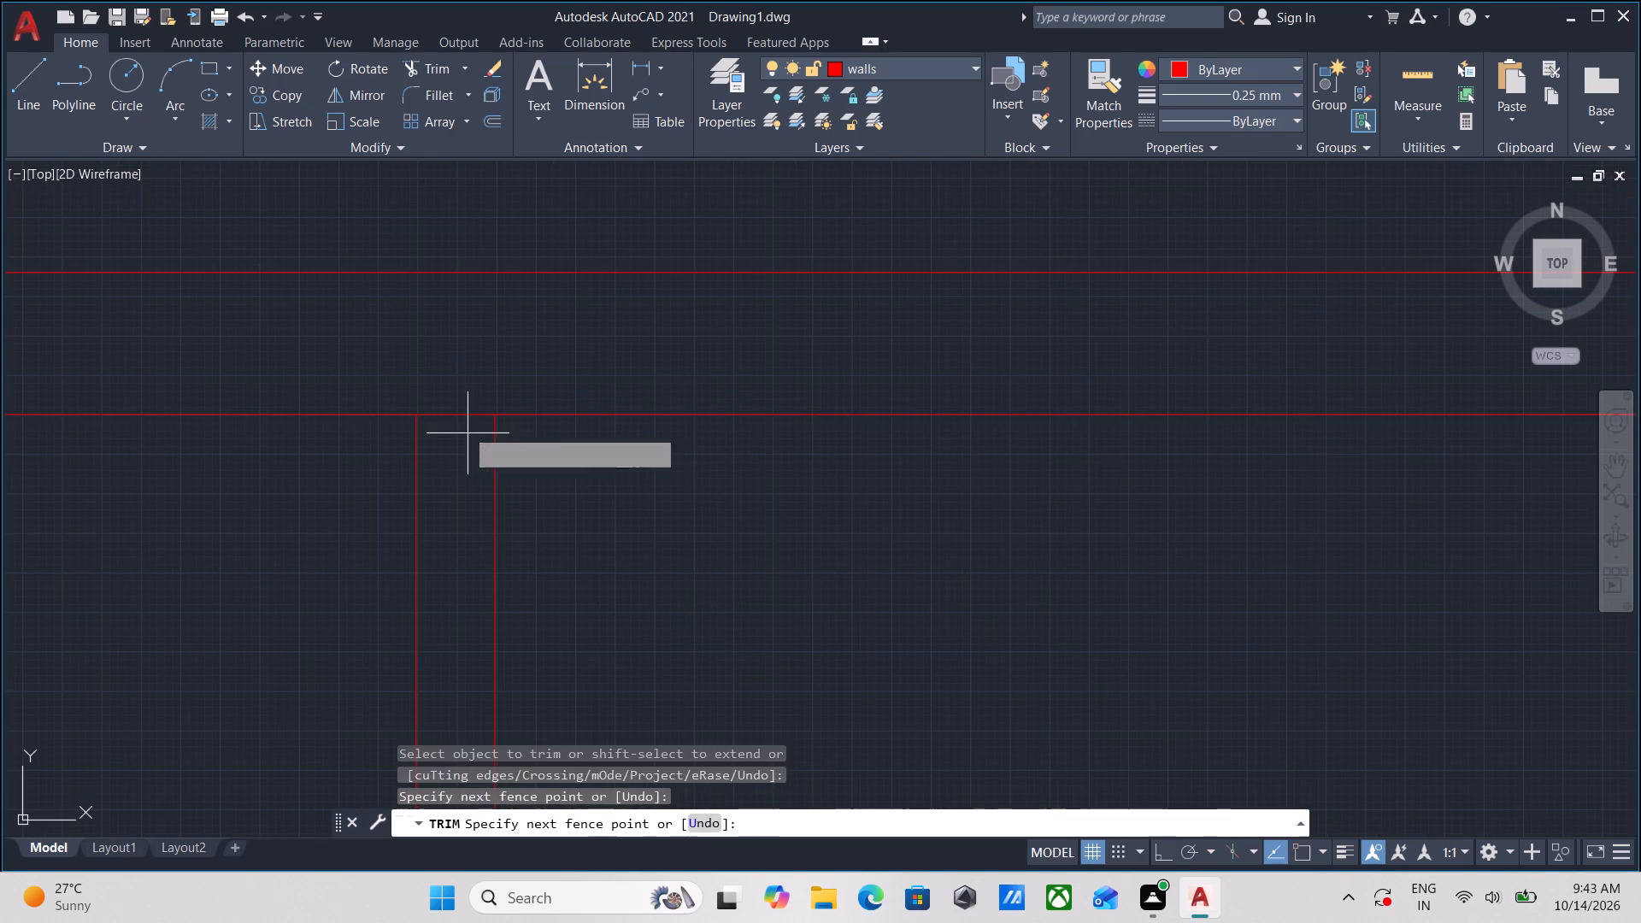
{"action": "left_click", "coordinate": [458, 370]}
{"action": "key", "text": "Escape"}
Look over the whole floor plan, including the opened-up right-hand bay.
{"action": "scroll", "coordinate": [458, 370], "scroll_direction": "down", "scroll_amount": 3}
{"action": "scroll", "coordinate": [627, 442], "scroll_direction": "down", "scroll_amount": 3}
{"action": "middle_click_drag", "start_coordinate": [627, 442], "coordinate": [622, 498]}
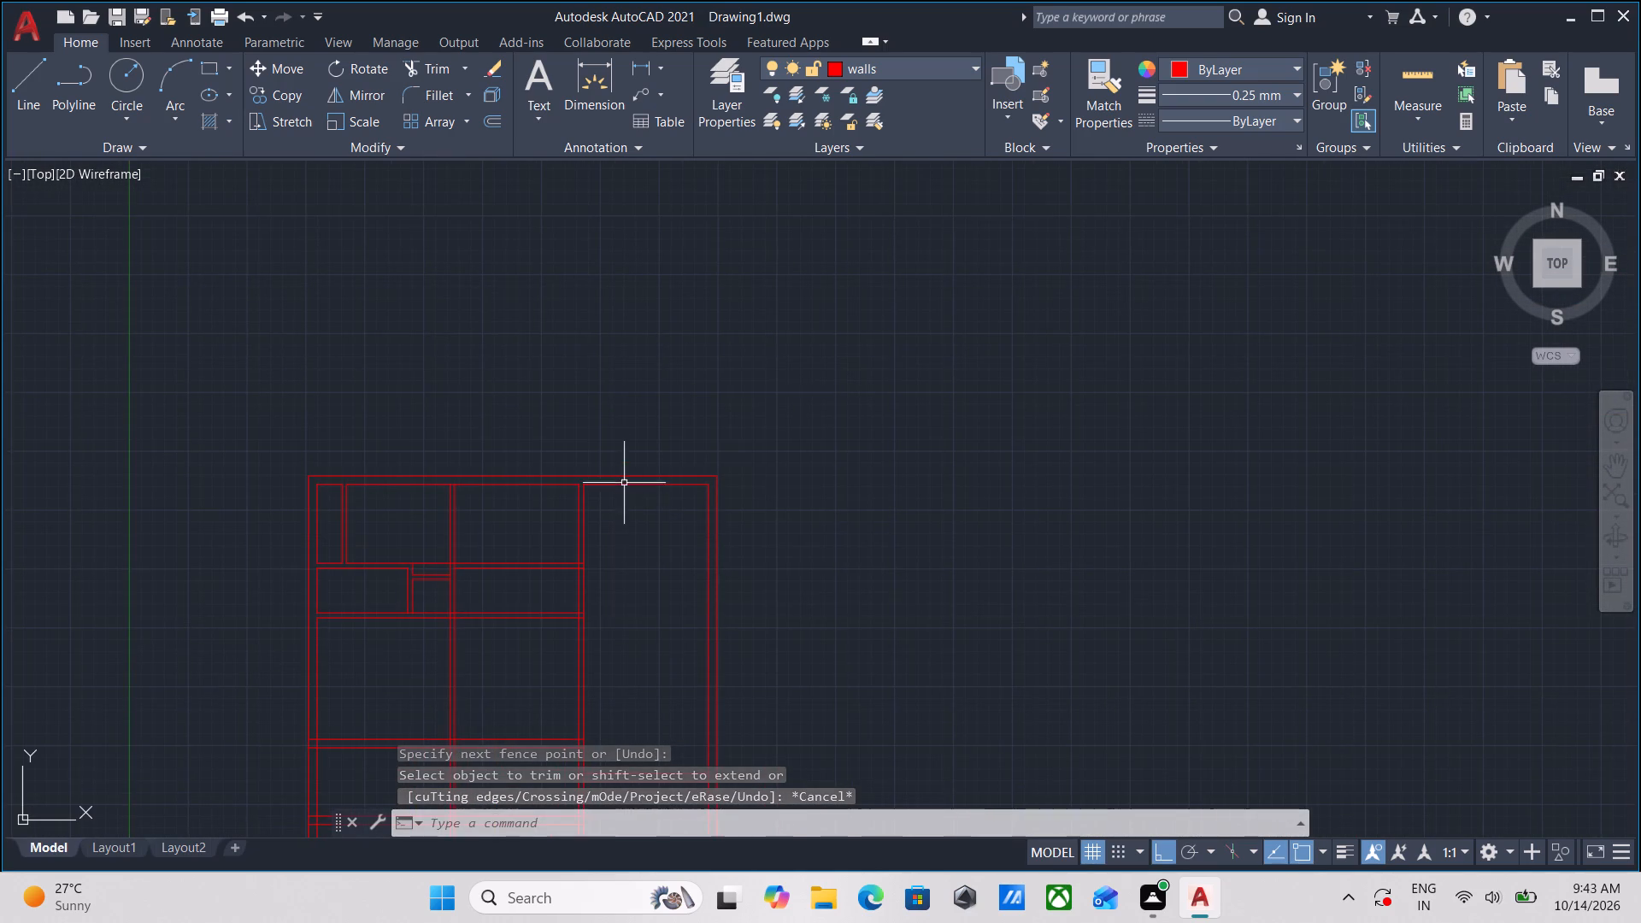
{"action": "scroll", "coordinate": [639, 459], "scroll_direction": "down", "scroll_amount": 1}
{"action": "scroll", "coordinate": [629, 490], "scroll_direction": "up", "scroll_amount": 1}
{"action": "scroll", "coordinate": [624, 502], "scroll_direction": "down", "scroll_amount": 1}
{"action": "middle_click", "coordinate": [624, 502]}
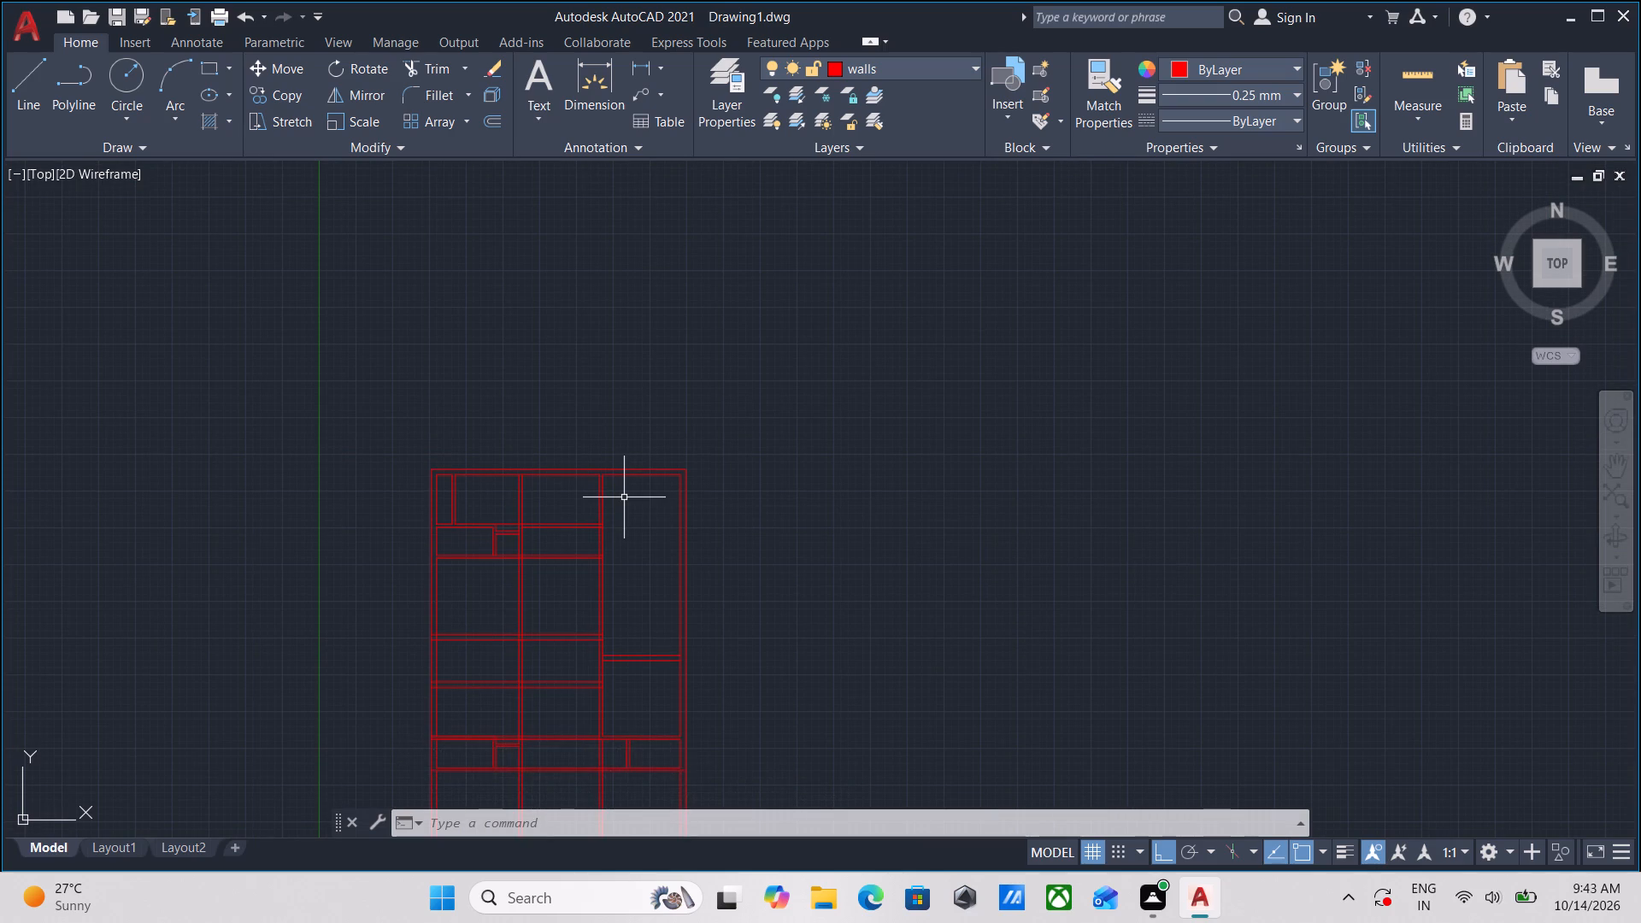
{"action": "scroll", "coordinate": [630, 506], "scroll_direction": "down", "scroll_amount": 1}
{"action": "scroll", "coordinate": [630, 506], "scroll_direction": "up", "scroll_amount": 3}
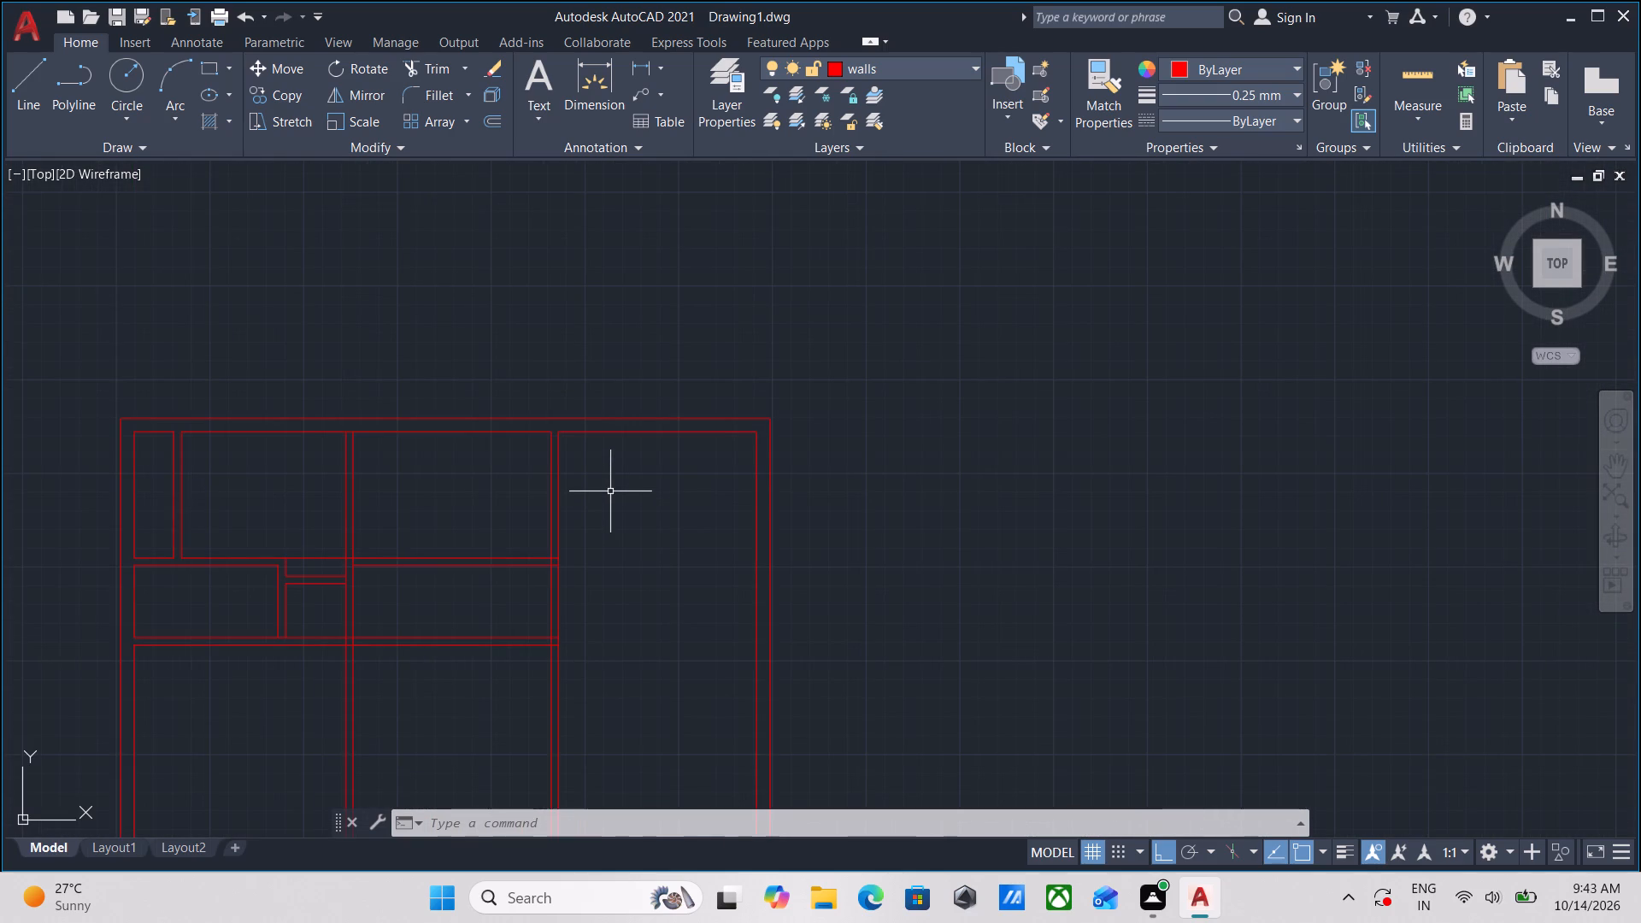
{"action": "scroll", "coordinate": [610, 491], "scroll_direction": "down", "scroll_amount": 3}
{"action": "middle_click_drag", "start_coordinate": [610, 491], "coordinate": [609, 361]}
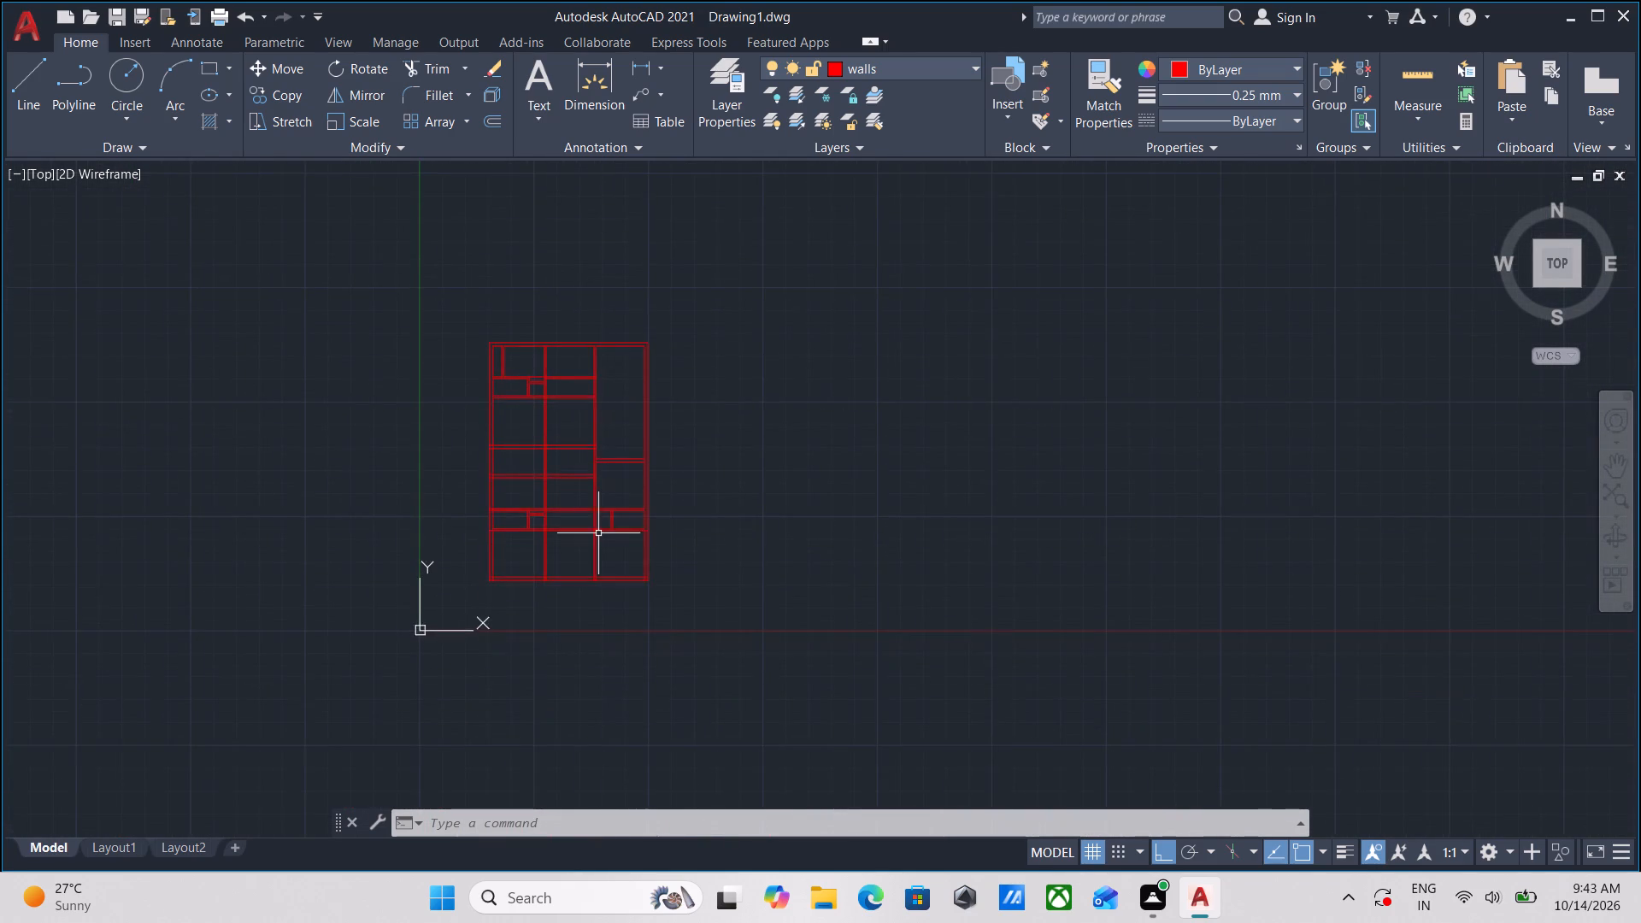
Measure the clear width and depth of the room at the plan's lower-right corner and the narrow room just above it.
{"action": "scroll", "coordinate": [598, 537], "scroll_direction": "up", "scroll_amount": 5}
{"action": "scroll", "coordinate": [609, 573], "scroll_direction": "down", "scroll_amount": 1}
{"action": "middle_click_drag", "start_coordinate": [609, 573], "coordinate": [608, 556]}
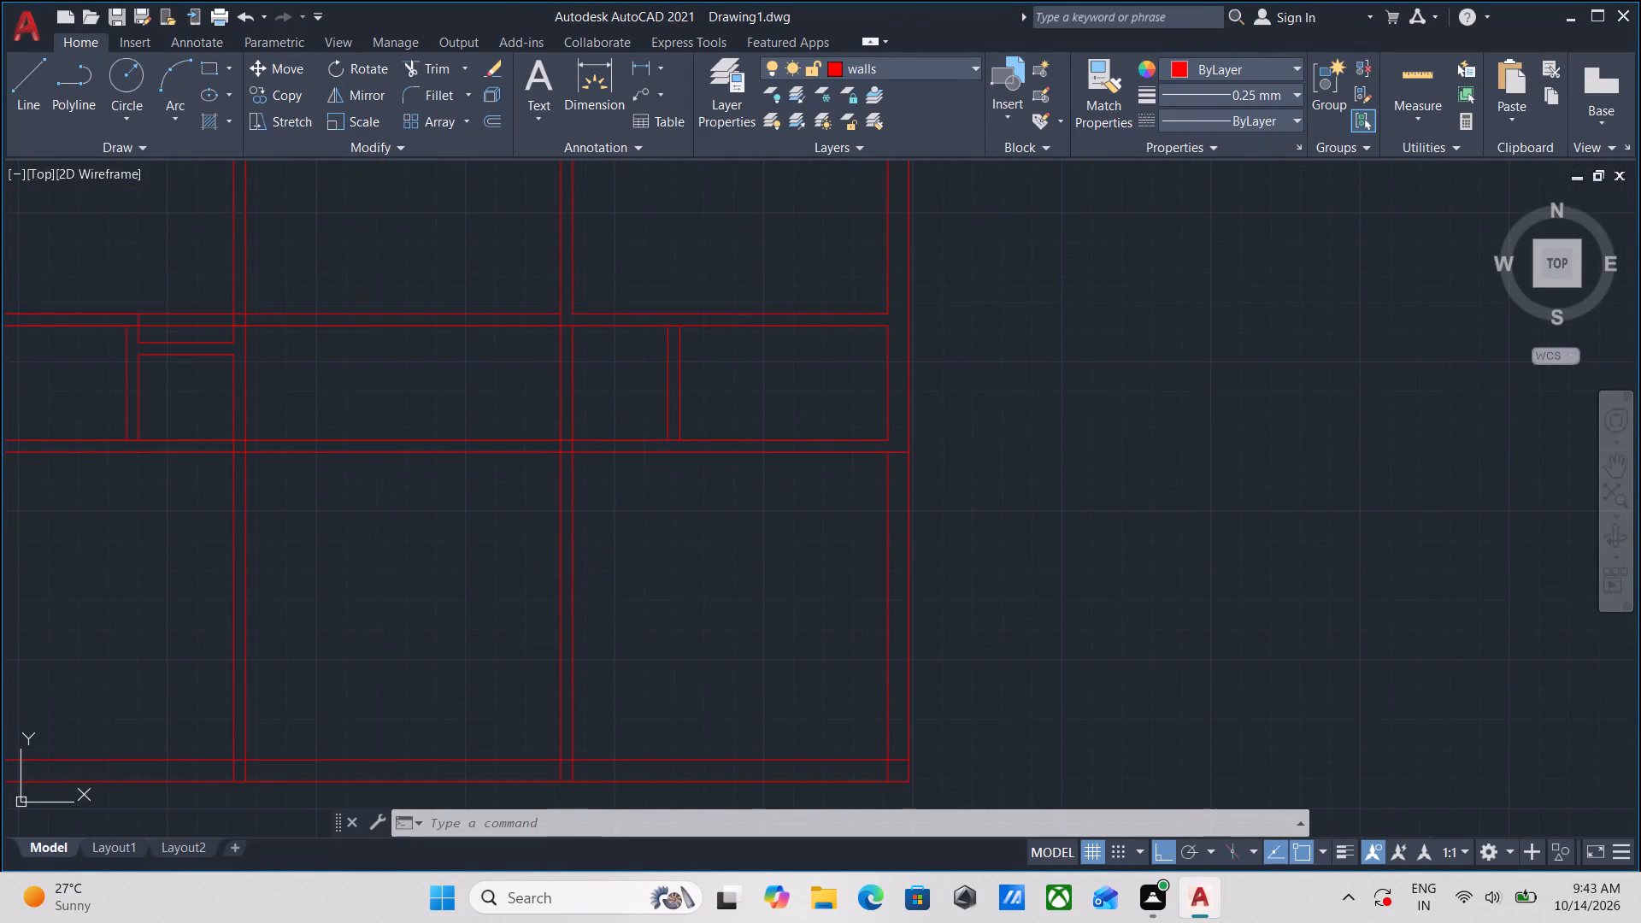
{"action": "type", "text": "mea"}
{"action": "key", "text": "Return"}
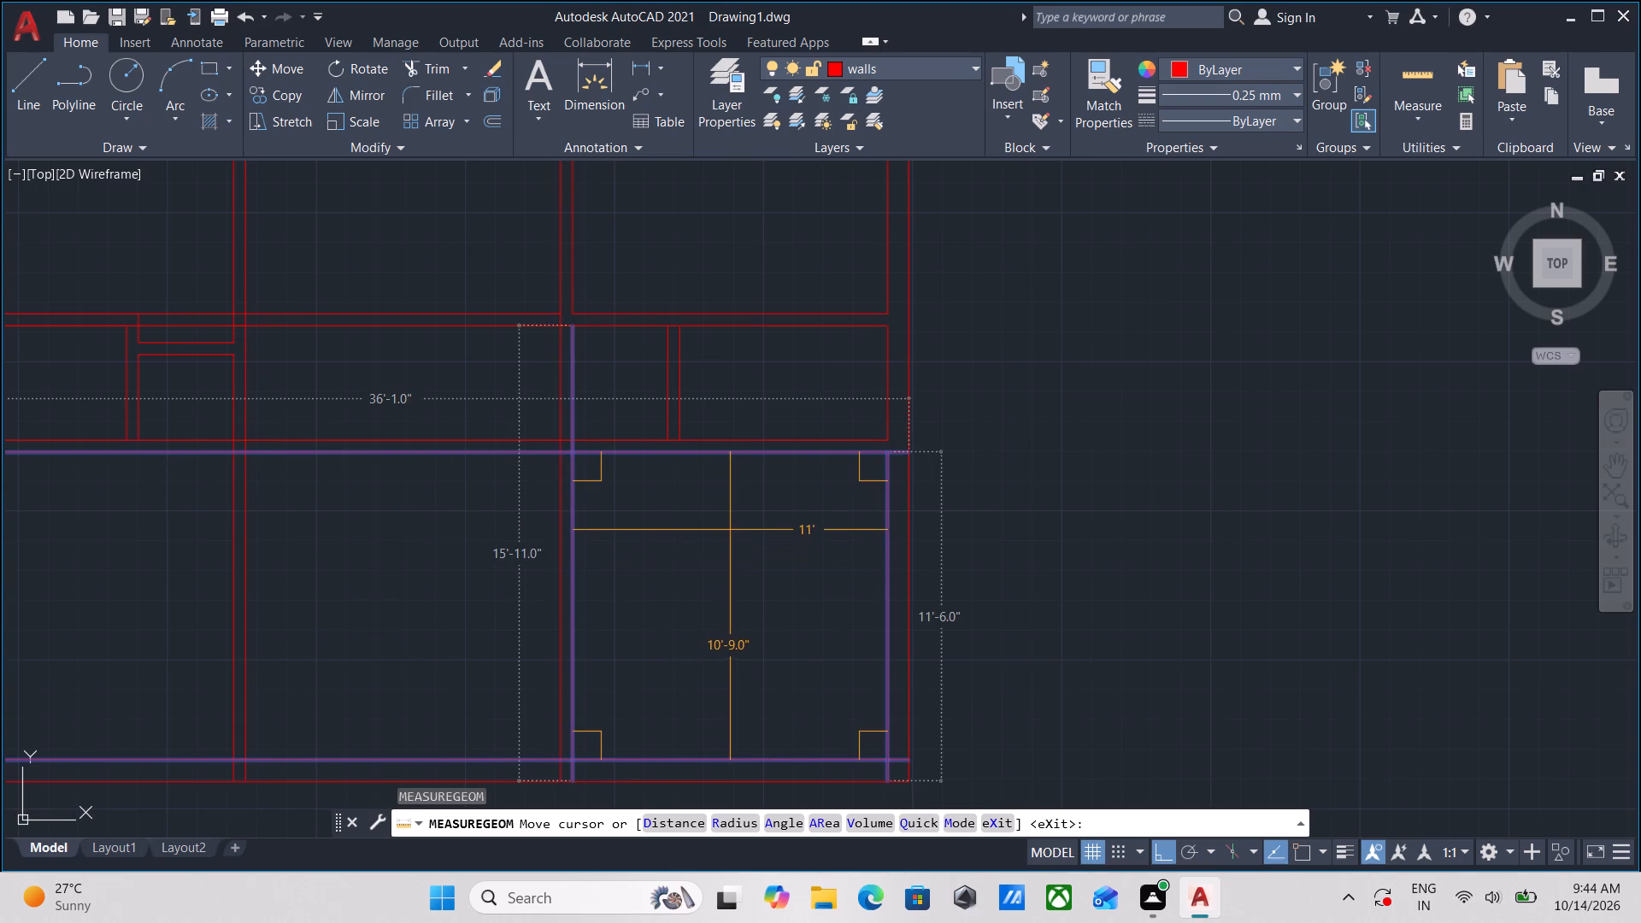
{"action": "scroll", "coordinate": [721, 332], "scroll_direction": "down", "scroll_amount": 1}
{"action": "middle_click_drag", "start_coordinate": [729, 364], "coordinate": [743, 543]}
{"action": "middle_click_drag", "start_coordinate": [716, 387], "coordinate": [720, 420]}
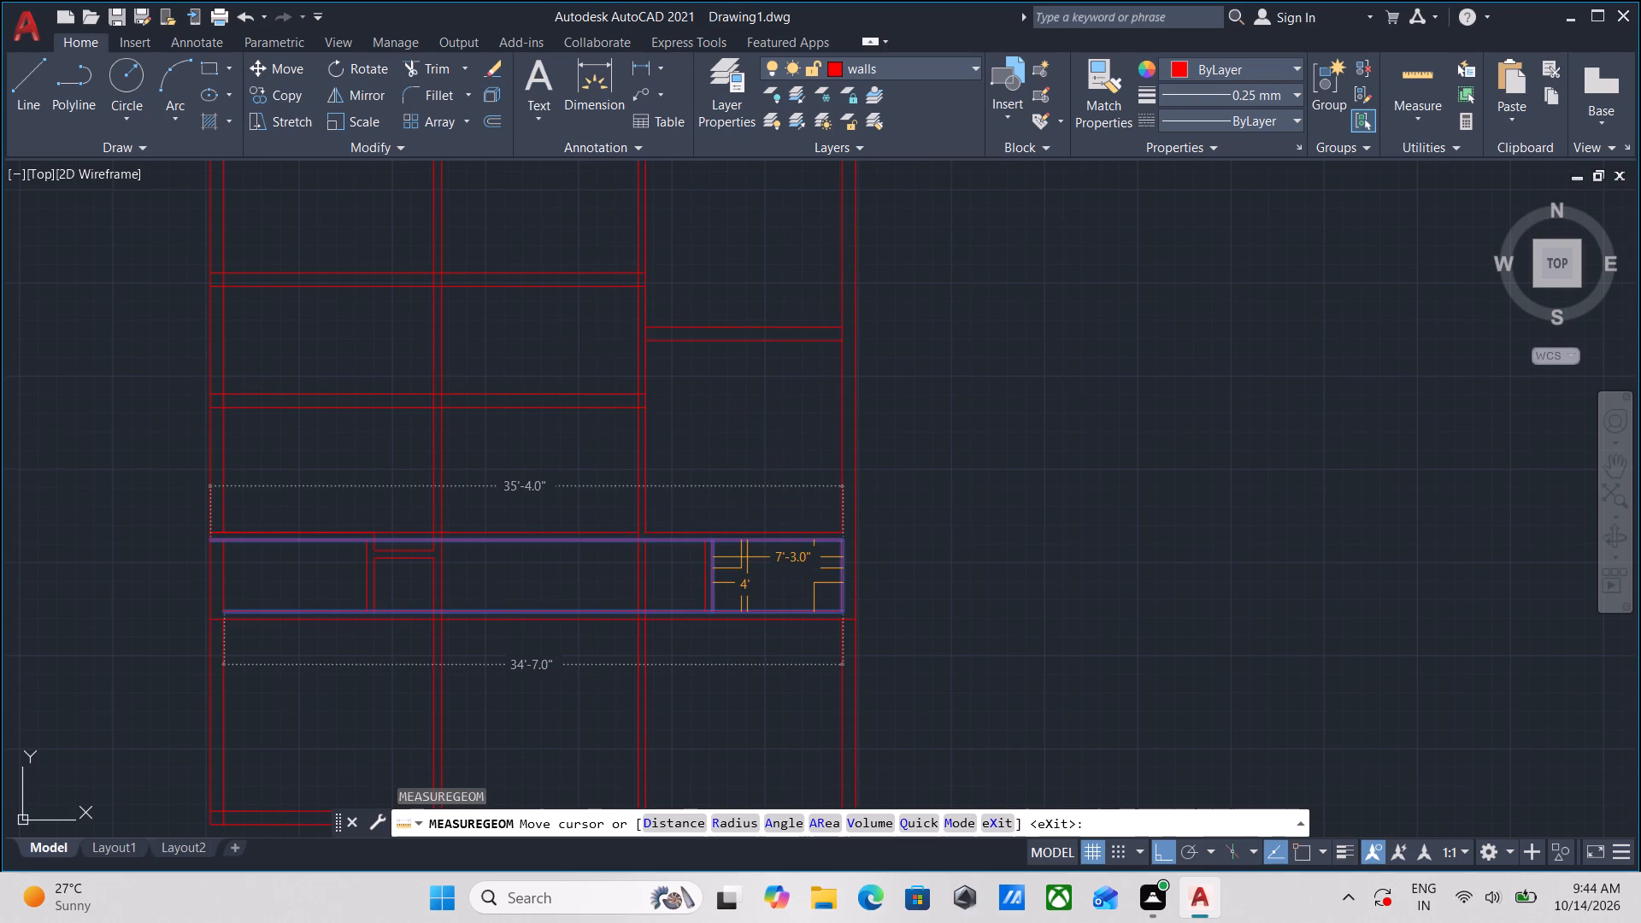
{"action": "middle_click_drag", "start_coordinate": [747, 558], "coordinate": [720, 395]}
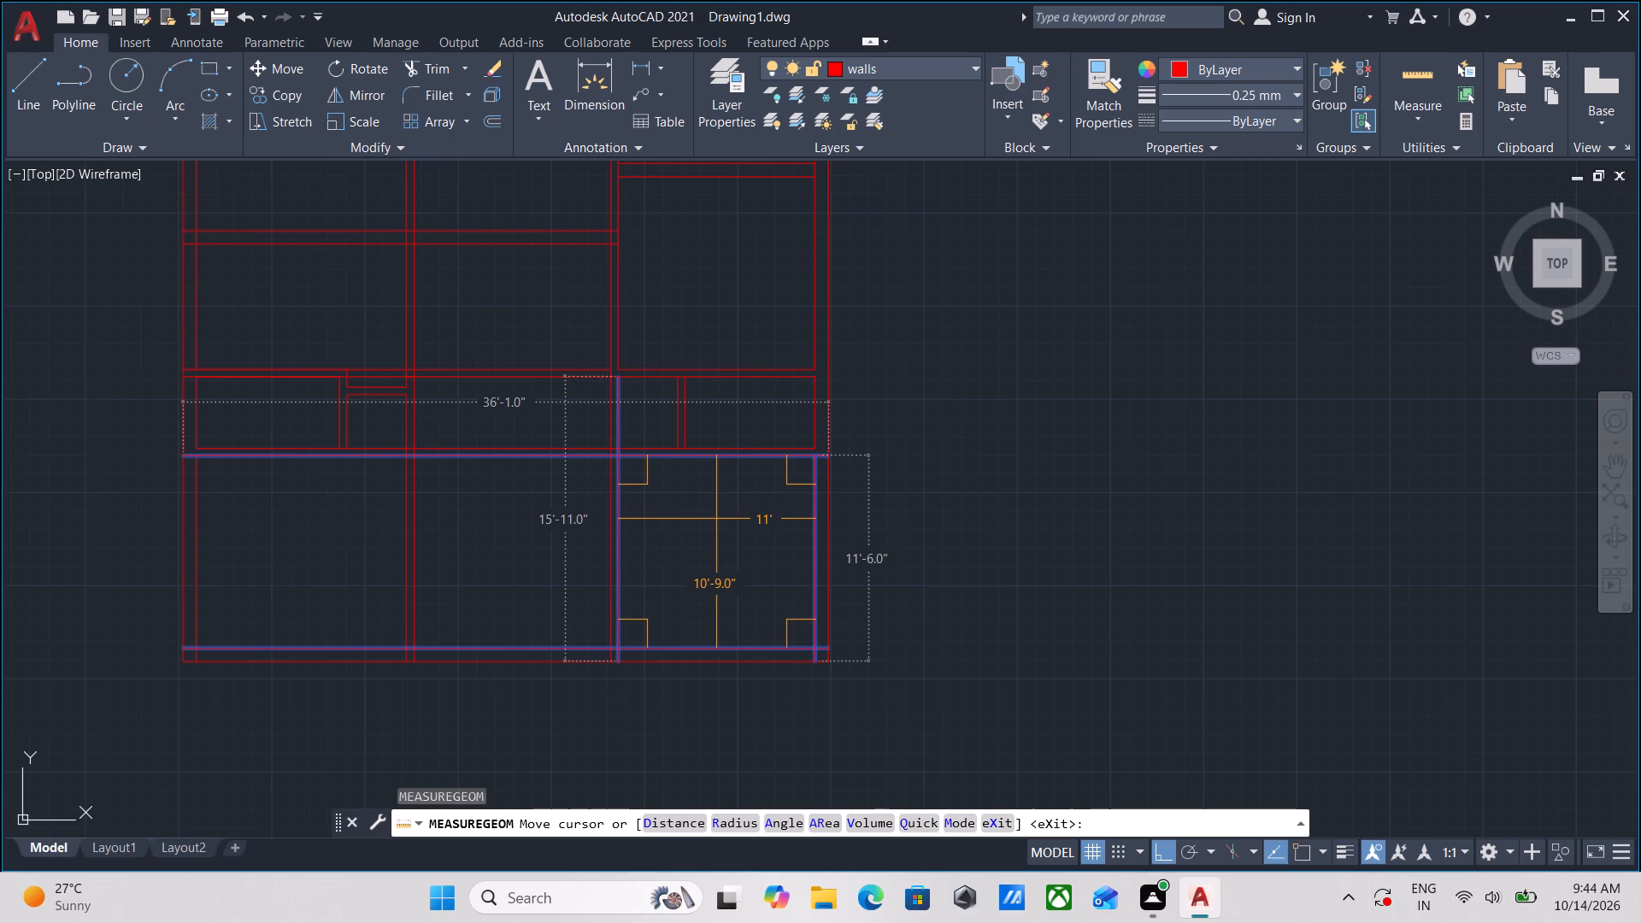
{"action": "scroll", "coordinate": [720, 563], "scroll_direction": "up", "scroll_amount": 2}
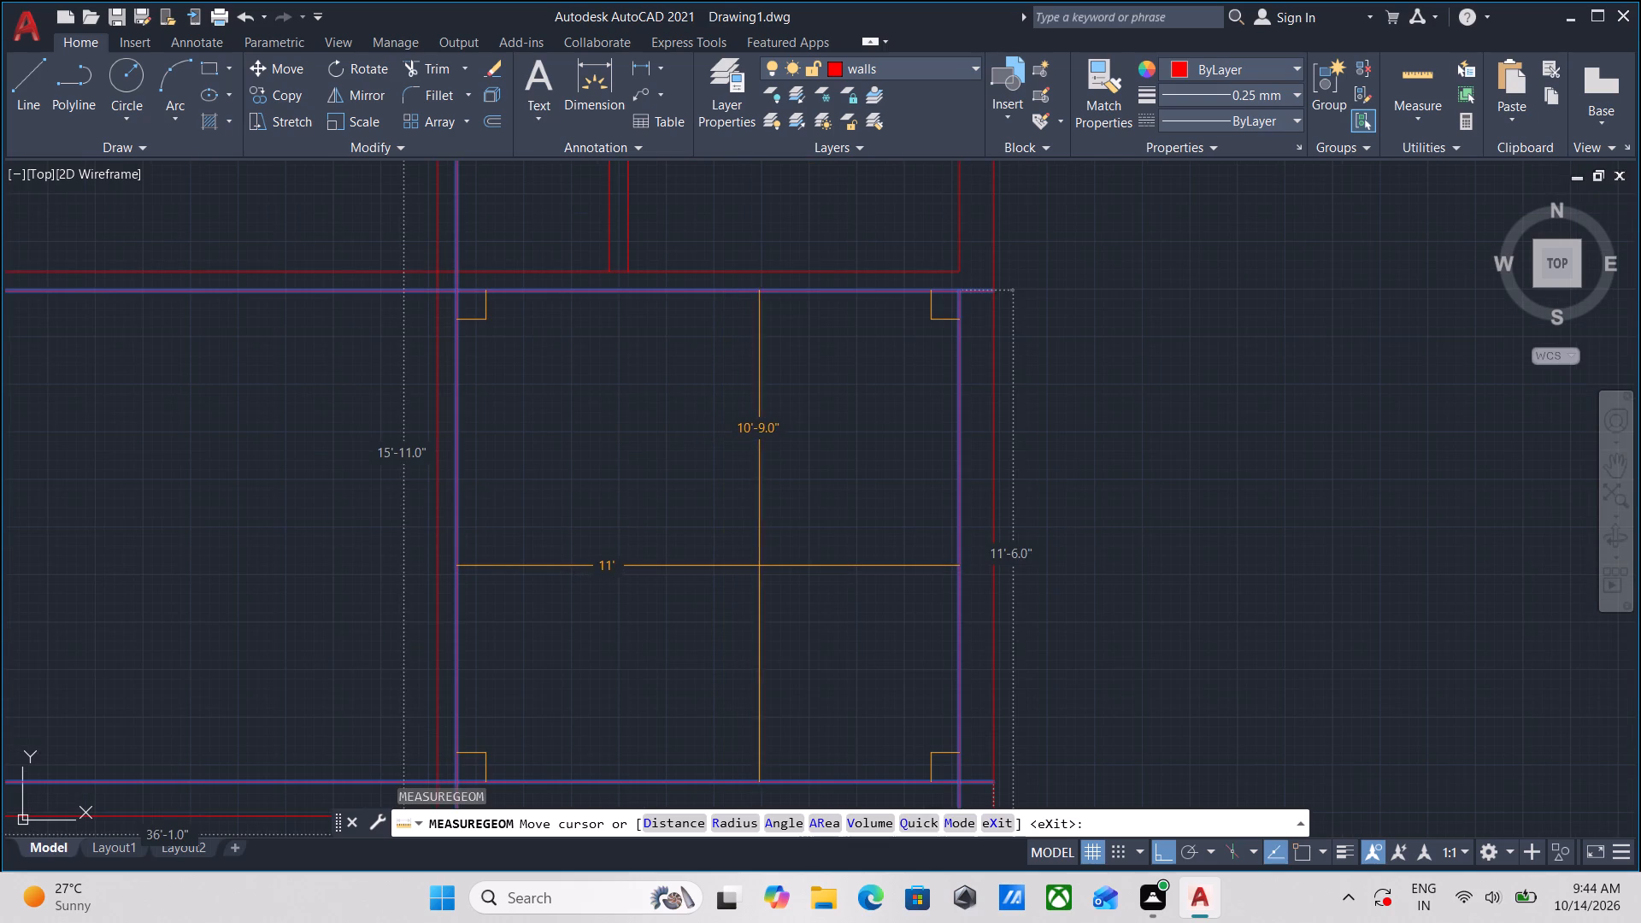
{"action": "scroll", "coordinate": [763, 566], "scroll_direction": "down", "scroll_amount": 1}
{"action": "middle_click_drag", "start_coordinate": [745, 547], "coordinate": [709, 503]}
{"action": "scroll", "coordinate": [716, 527], "scroll_direction": "up", "scroll_amount": 1}
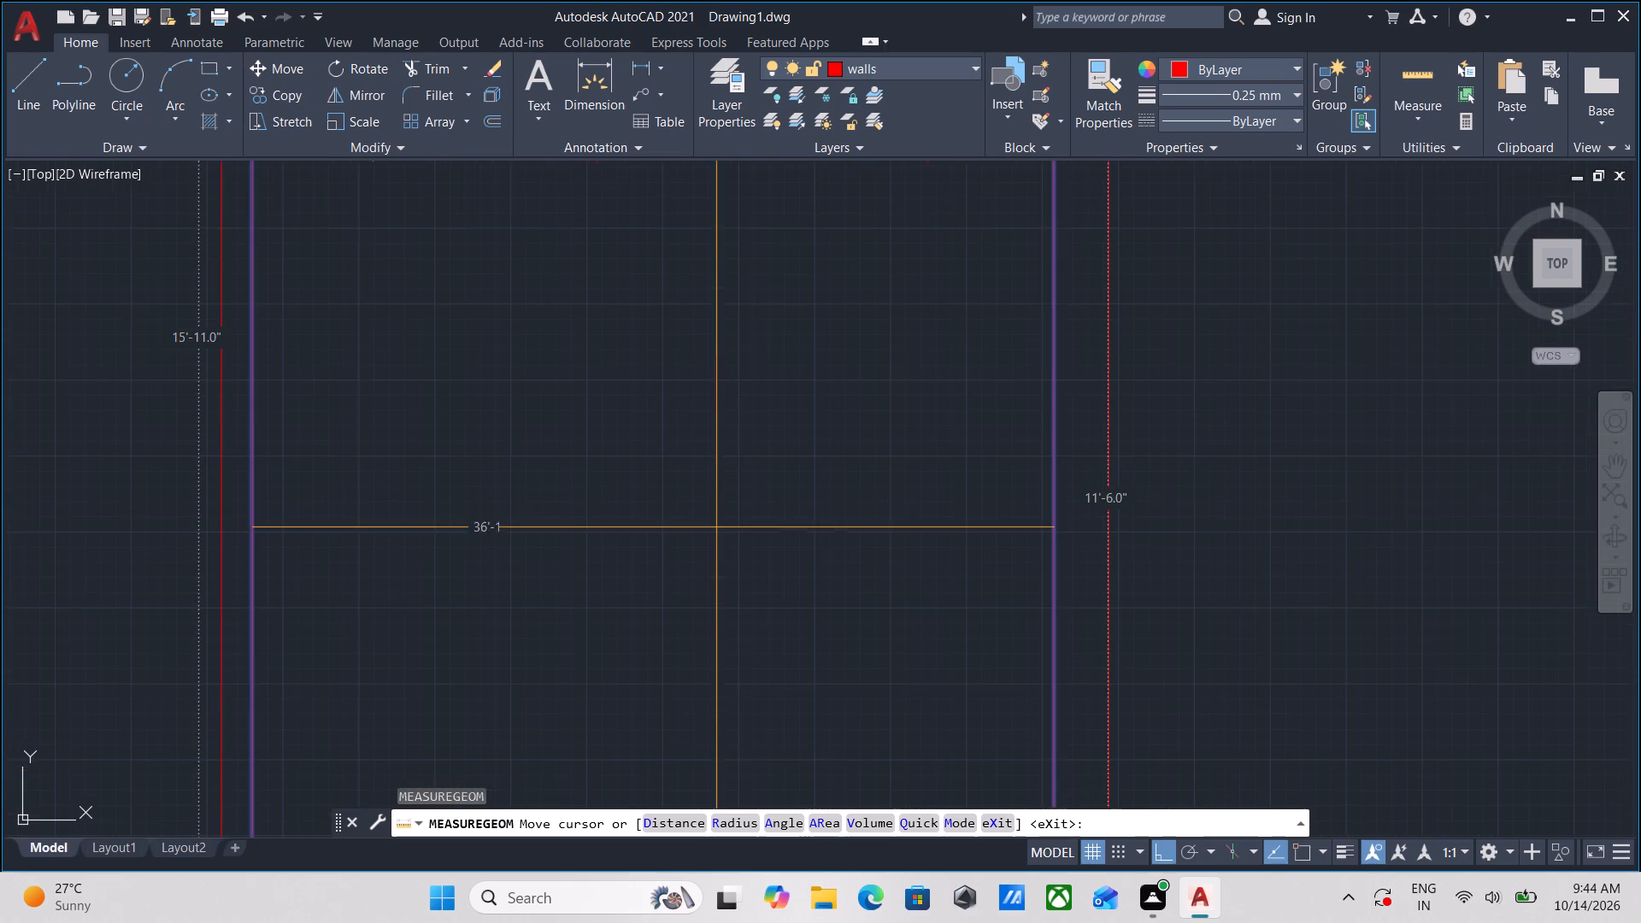
{"action": "scroll", "coordinate": [716, 527], "scroll_direction": "up", "scroll_amount": 1}
{"action": "scroll", "coordinate": [739, 528], "scroll_direction": "down", "scroll_amount": 1}
{"action": "middle_click_drag", "start_coordinate": [739, 528], "coordinate": [692, 555]}
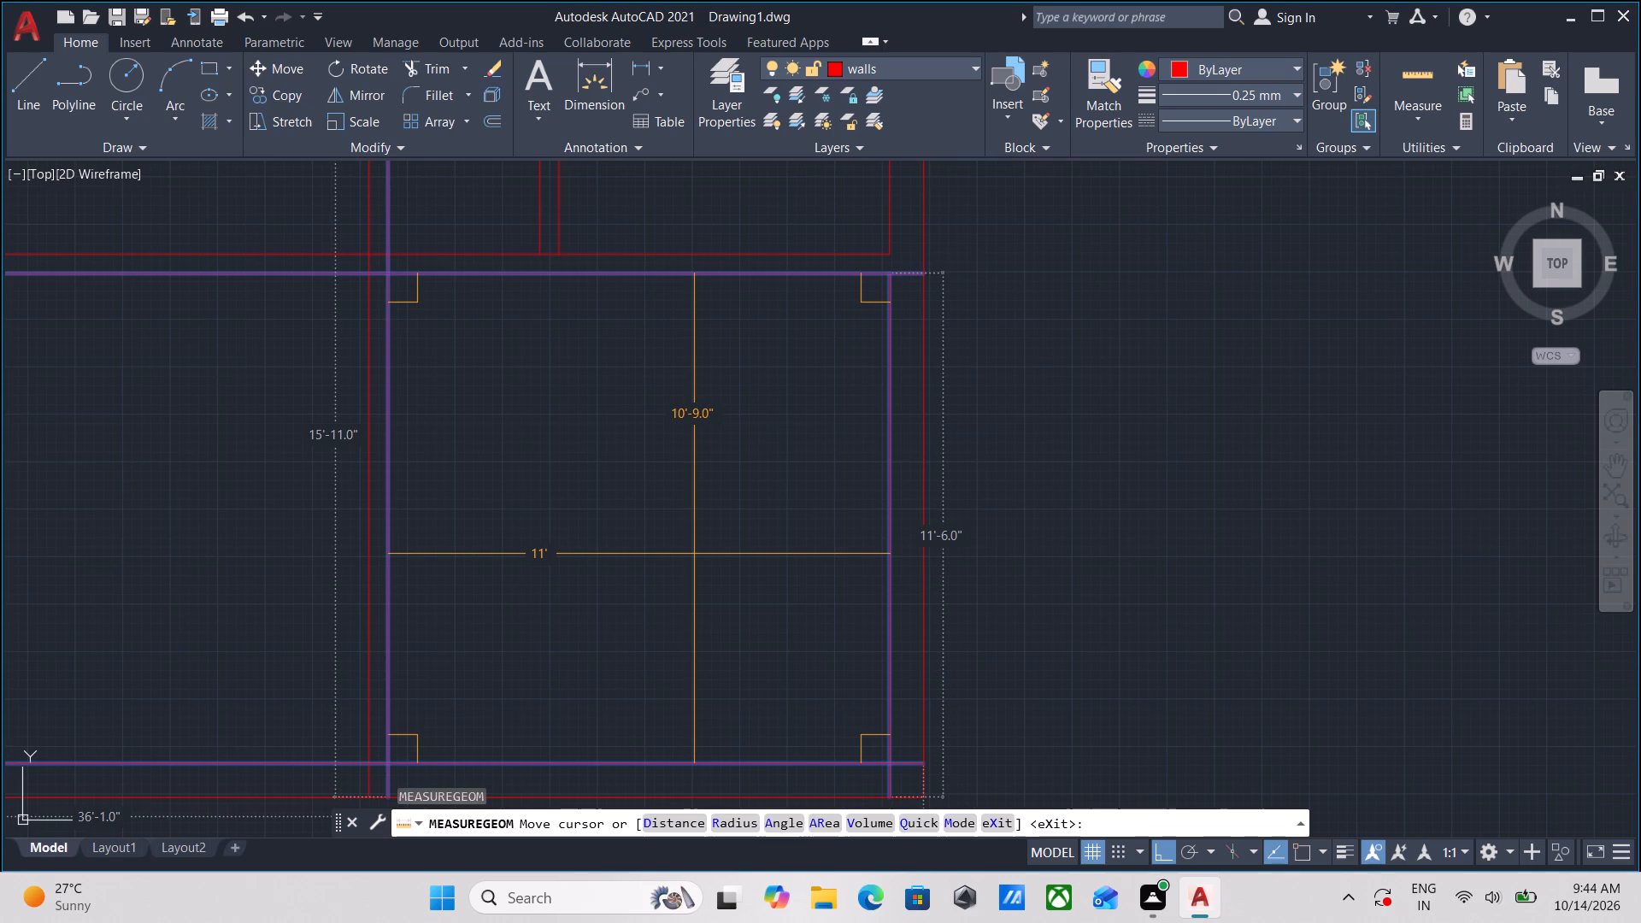
Measure the lower narrow band's rooms and the room above it in the right-hand bay, rechecking the lower-right corner room.
{"action": "middle_click_drag", "start_coordinate": [695, 553], "coordinate": [698, 670]}
{"action": "middle_click_drag", "start_coordinate": [672, 344], "coordinate": [699, 539]}
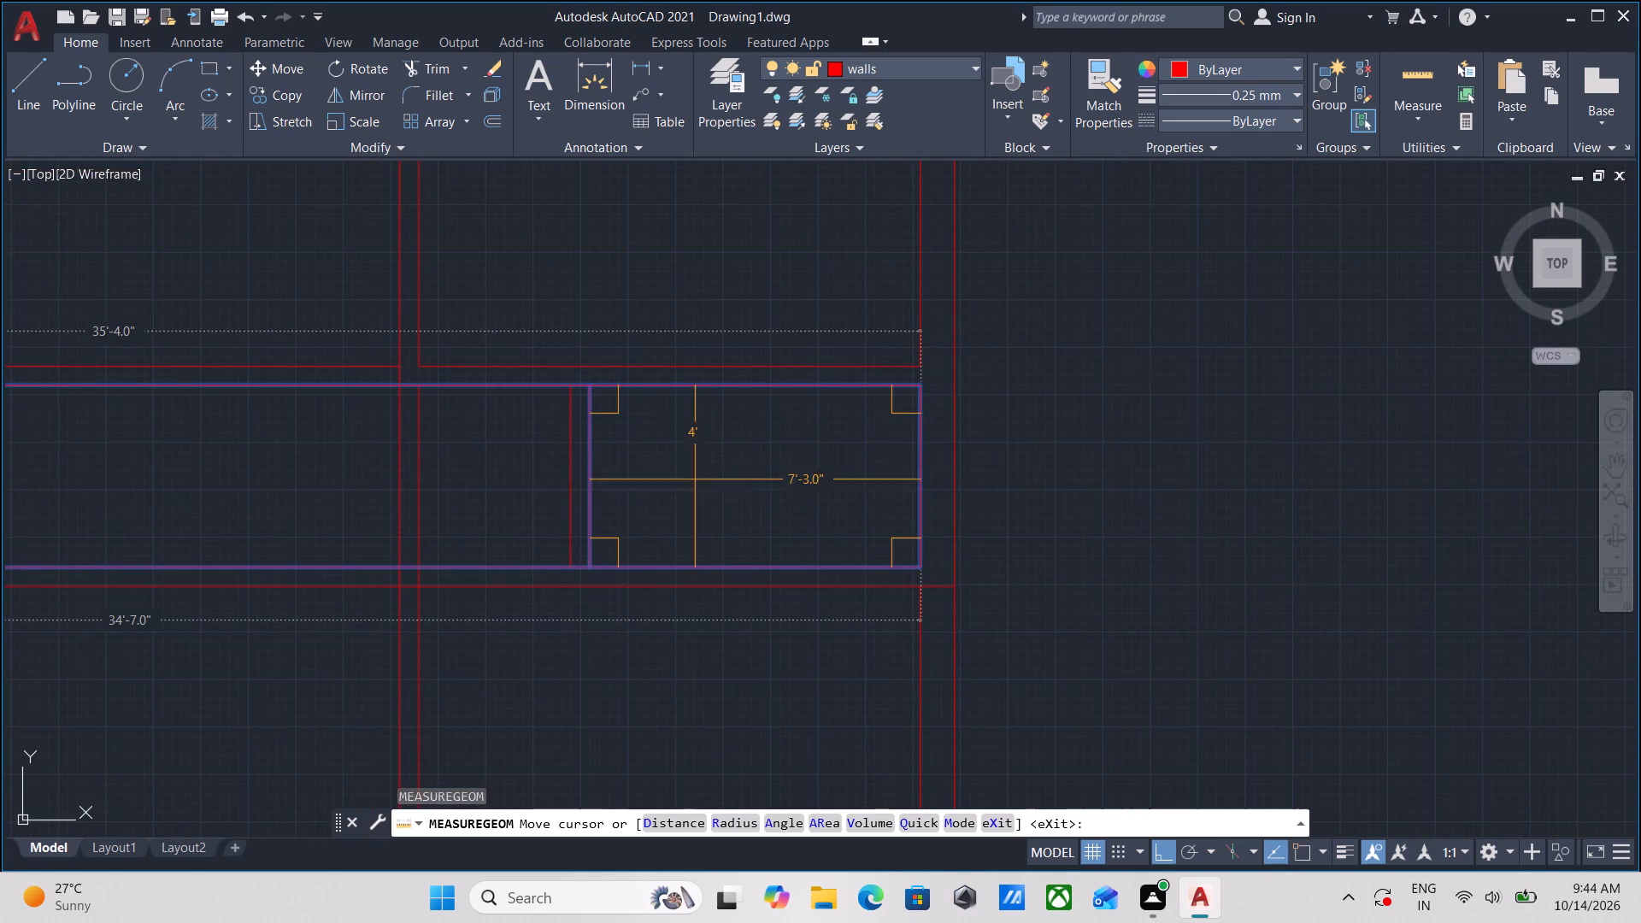
{"action": "middle_click_drag", "start_coordinate": [508, 461], "coordinate": [512, 622]}
{"action": "middle_click_drag", "start_coordinate": [559, 306], "coordinate": [538, 538]}
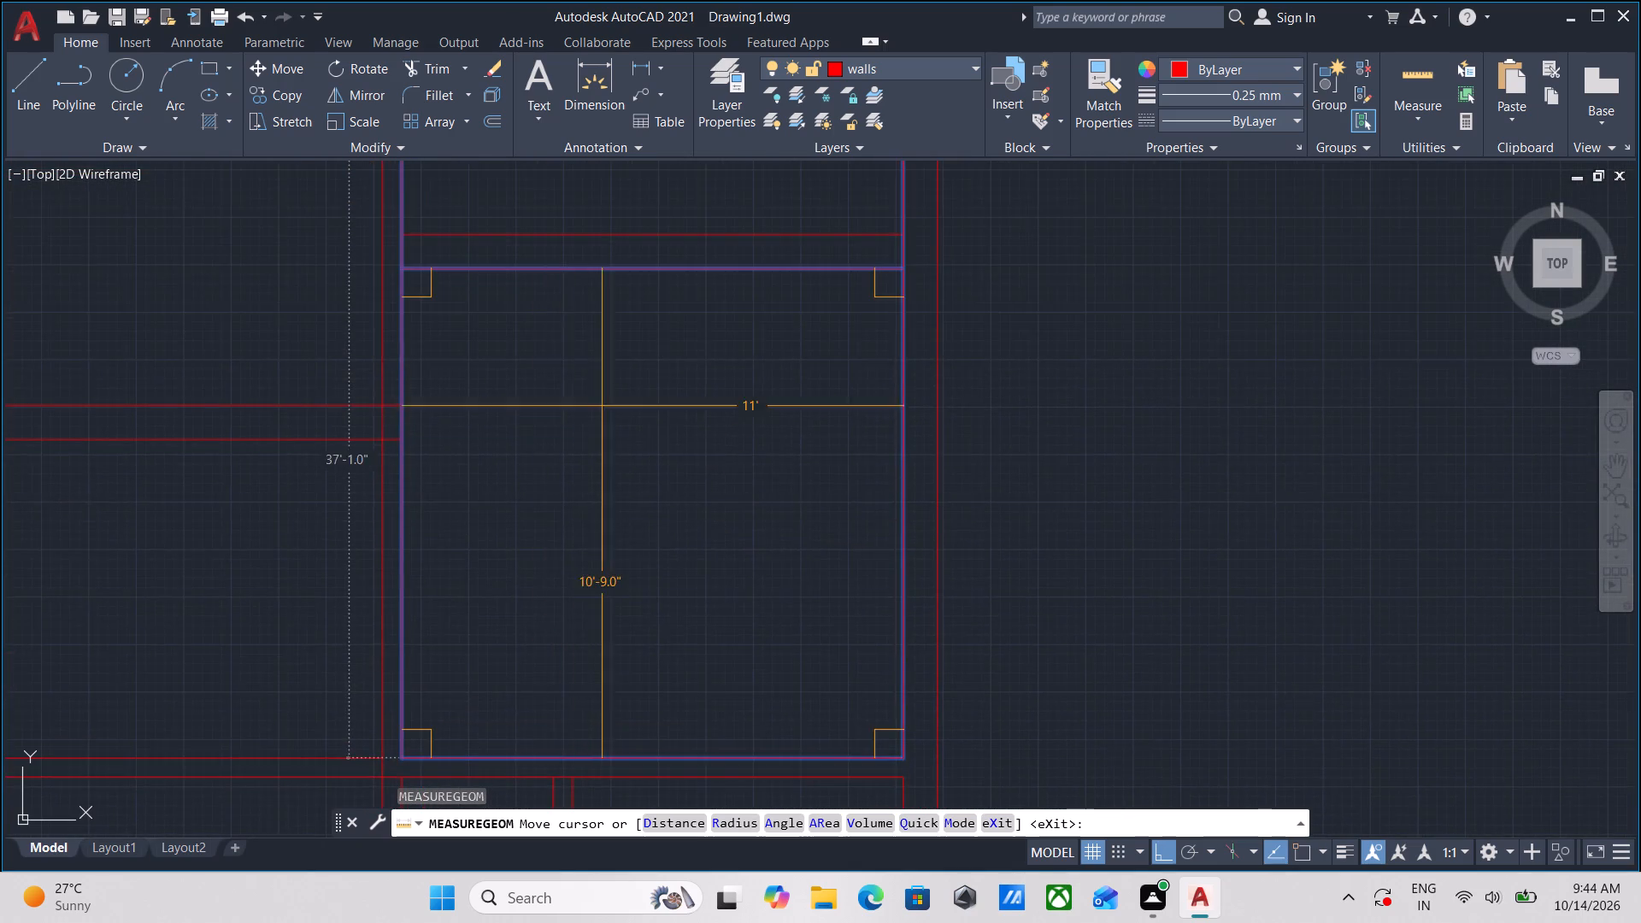
{"action": "scroll", "coordinate": [605, 403], "scroll_direction": "down", "scroll_amount": 2}
{"action": "scroll", "coordinate": [653, 403], "scroll_direction": "up", "scroll_amount": 1}
{"action": "middle_click_drag", "start_coordinate": [644, 398], "coordinate": [660, 474]}
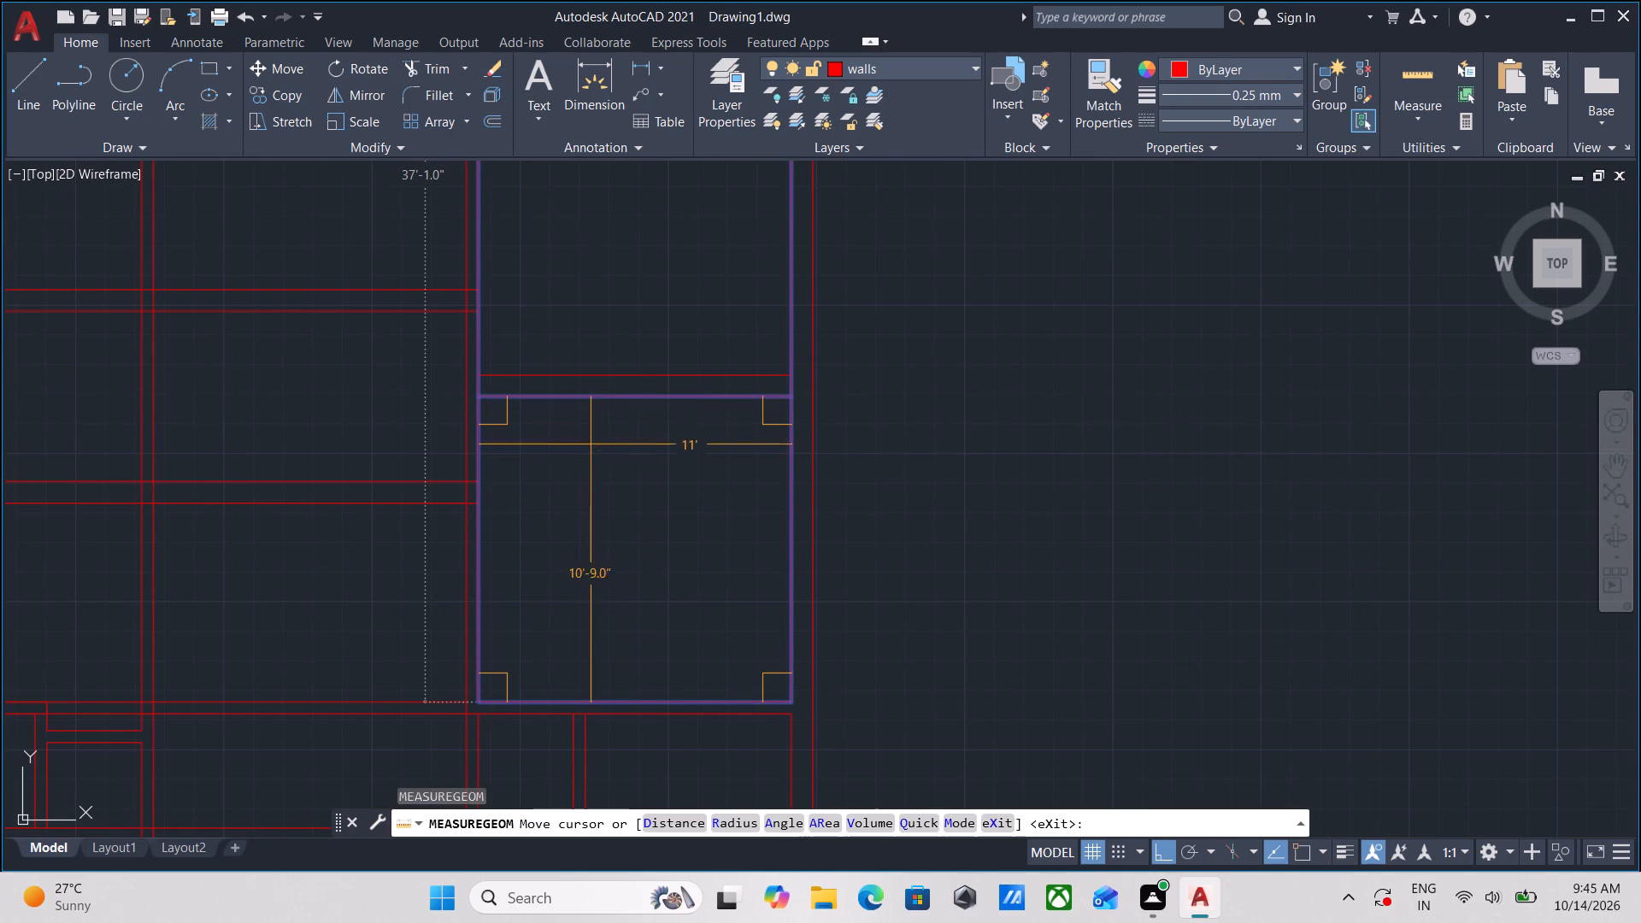
{"action": "scroll", "coordinate": [641, 449], "scroll_direction": "down", "scroll_amount": 1}
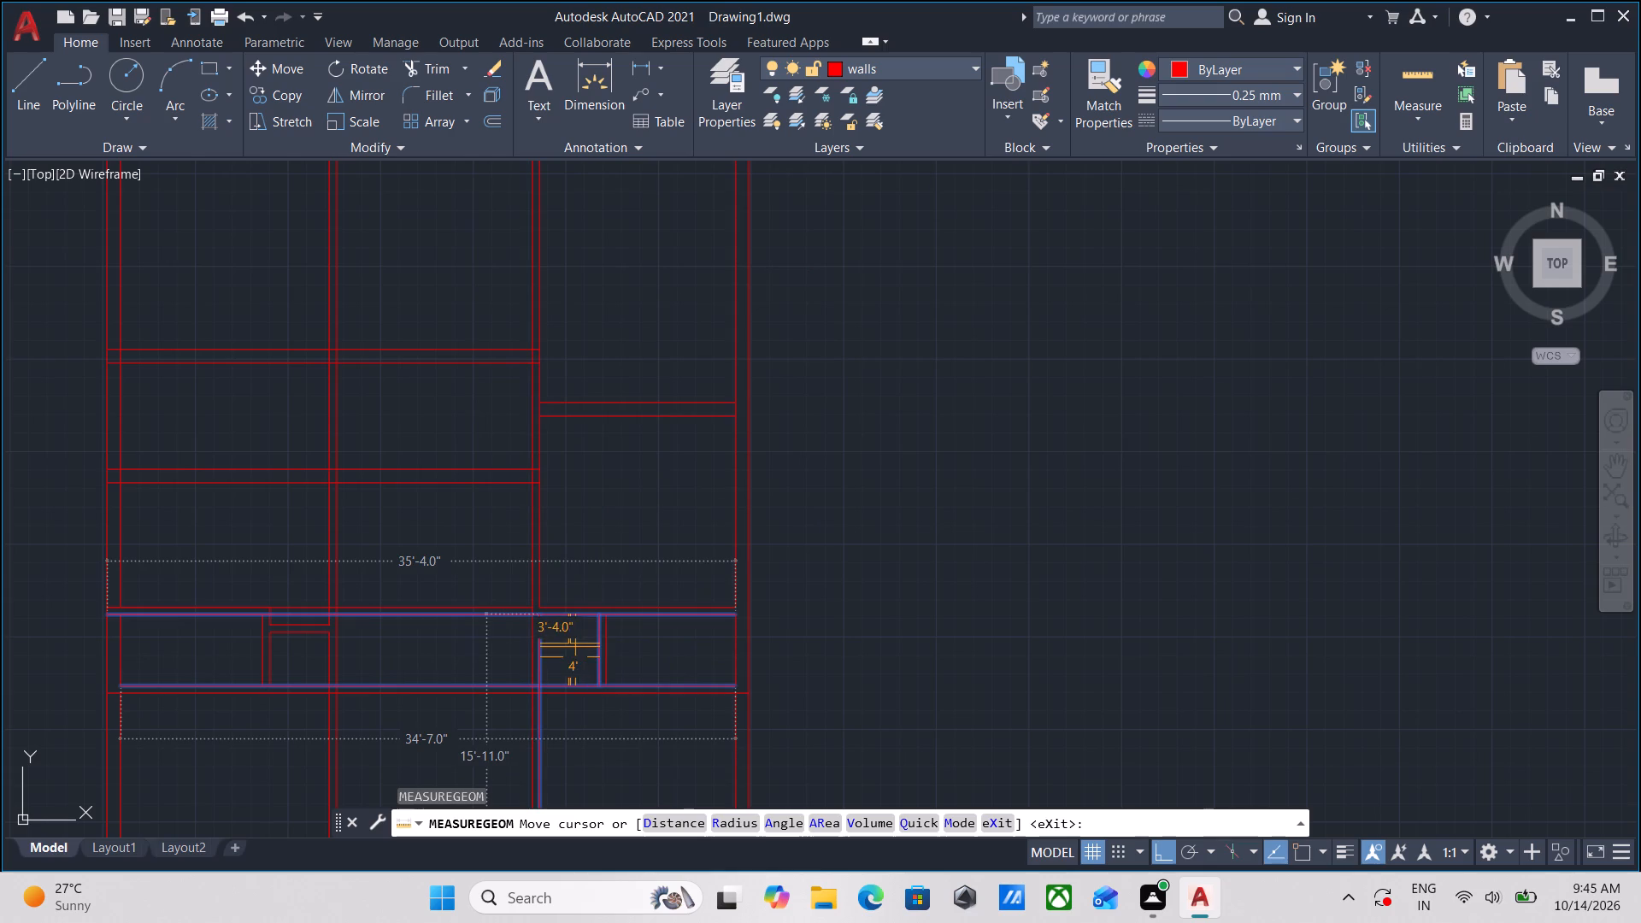
{"action": "scroll", "coordinate": [595, 457], "scroll_direction": "up", "scroll_amount": 1}
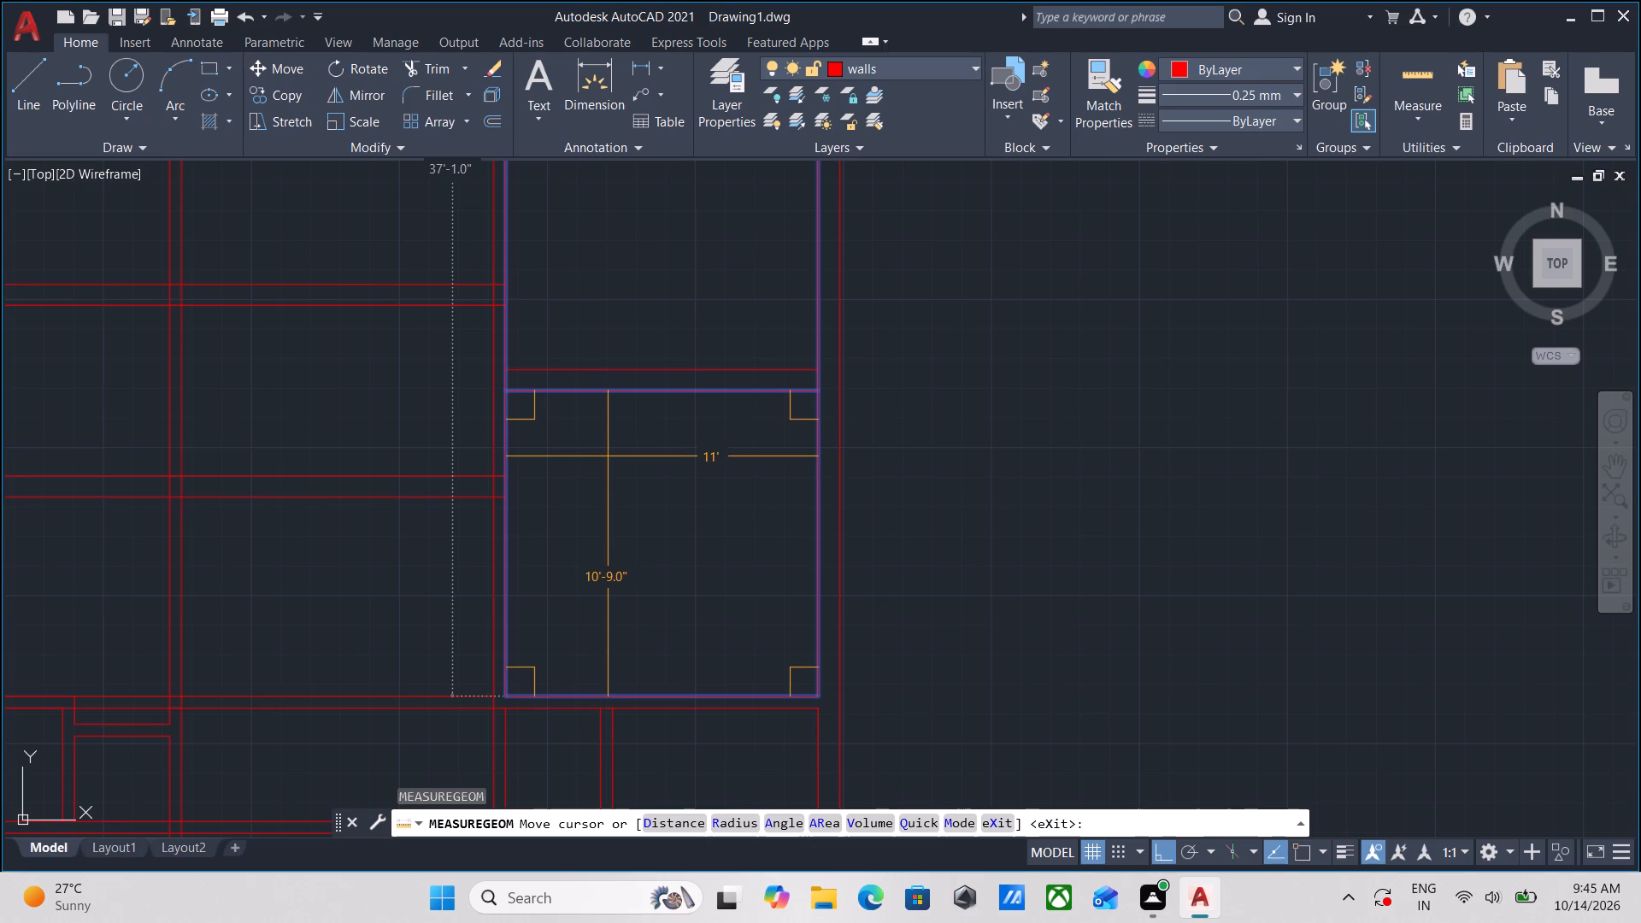
{"action": "scroll", "coordinate": [607, 457], "scroll_direction": "down", "scroll_amount": 1}
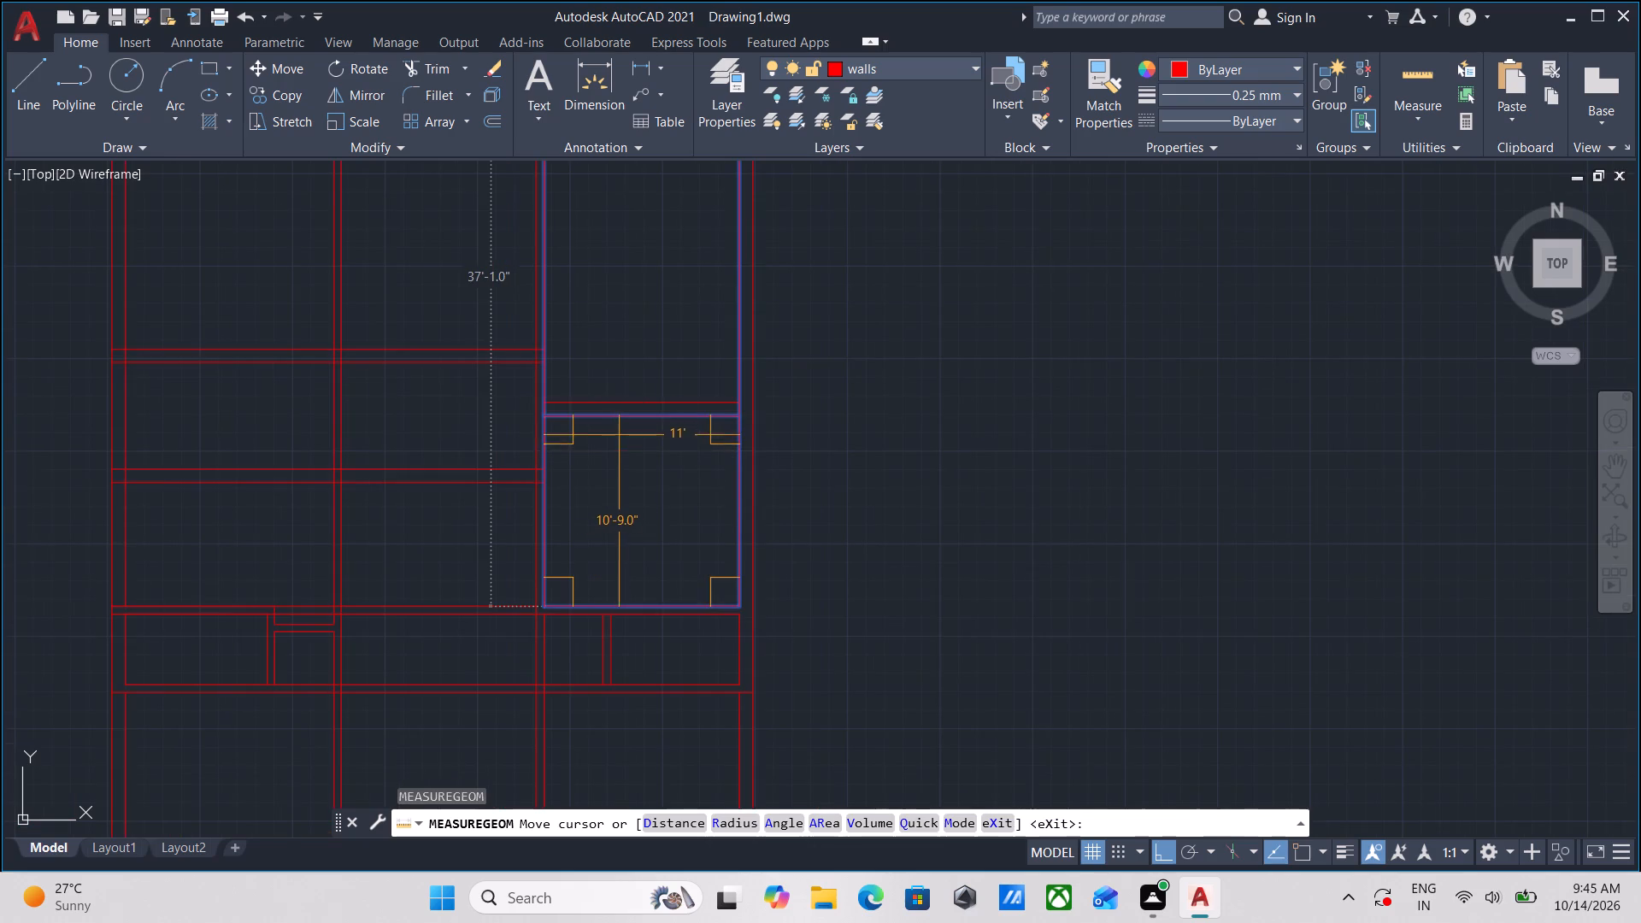
{"action": "middle_click_drag", "start_coordinate": [638, 483], "coordinate": [639, 545]}
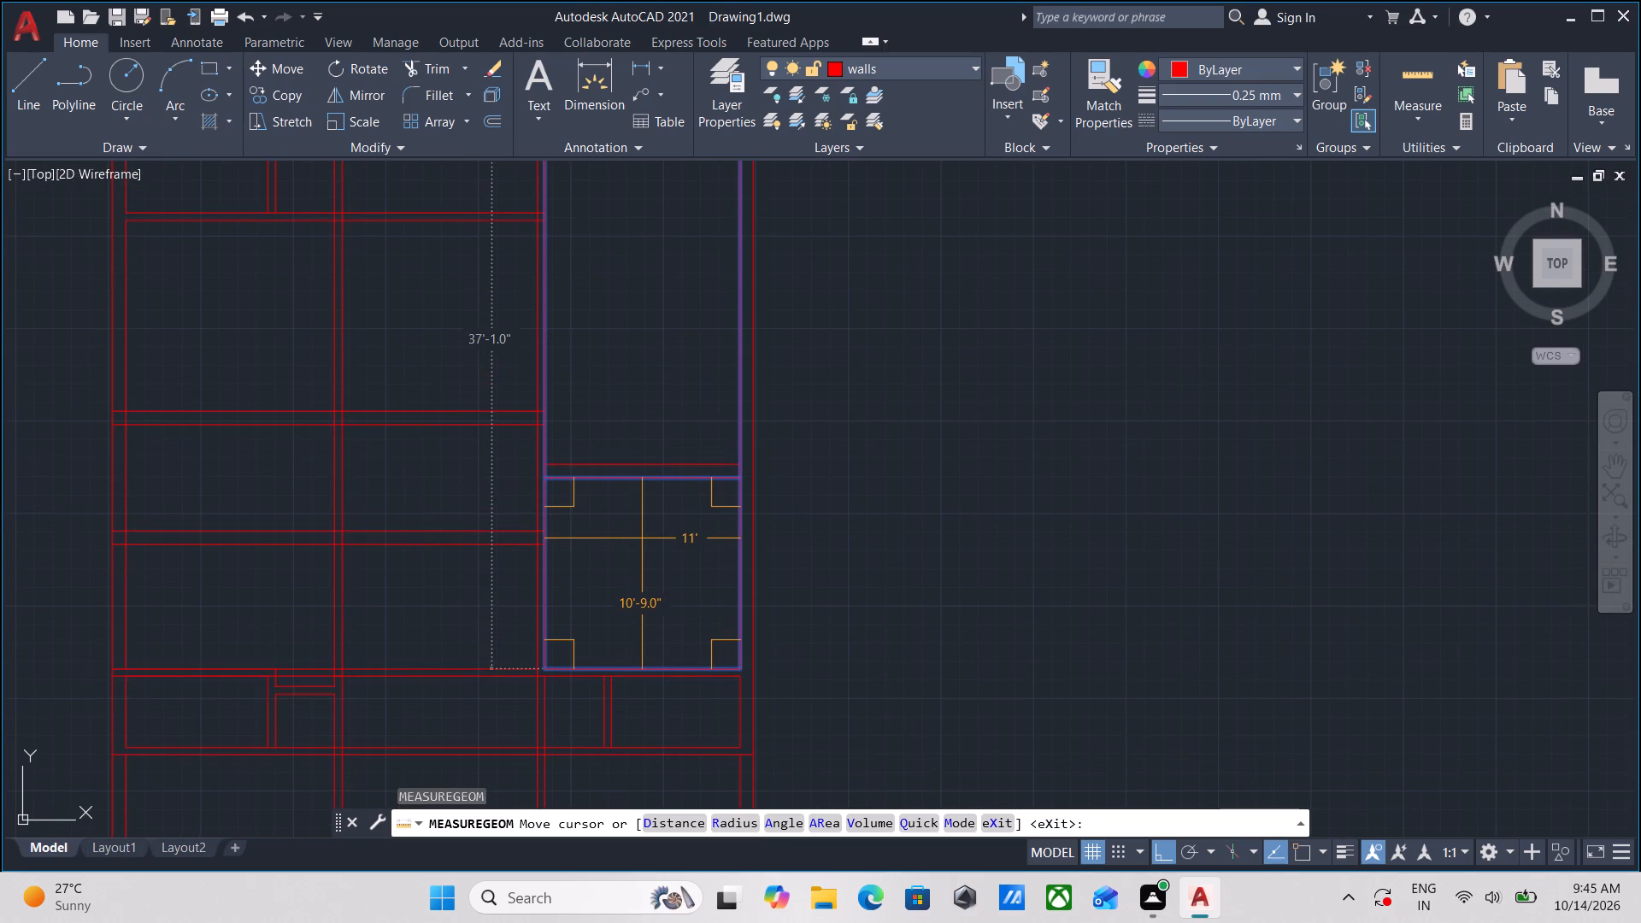
{"action": "middle_click_drag", "start_coordinate": [648, 561], "coordinate": [630, 279]}
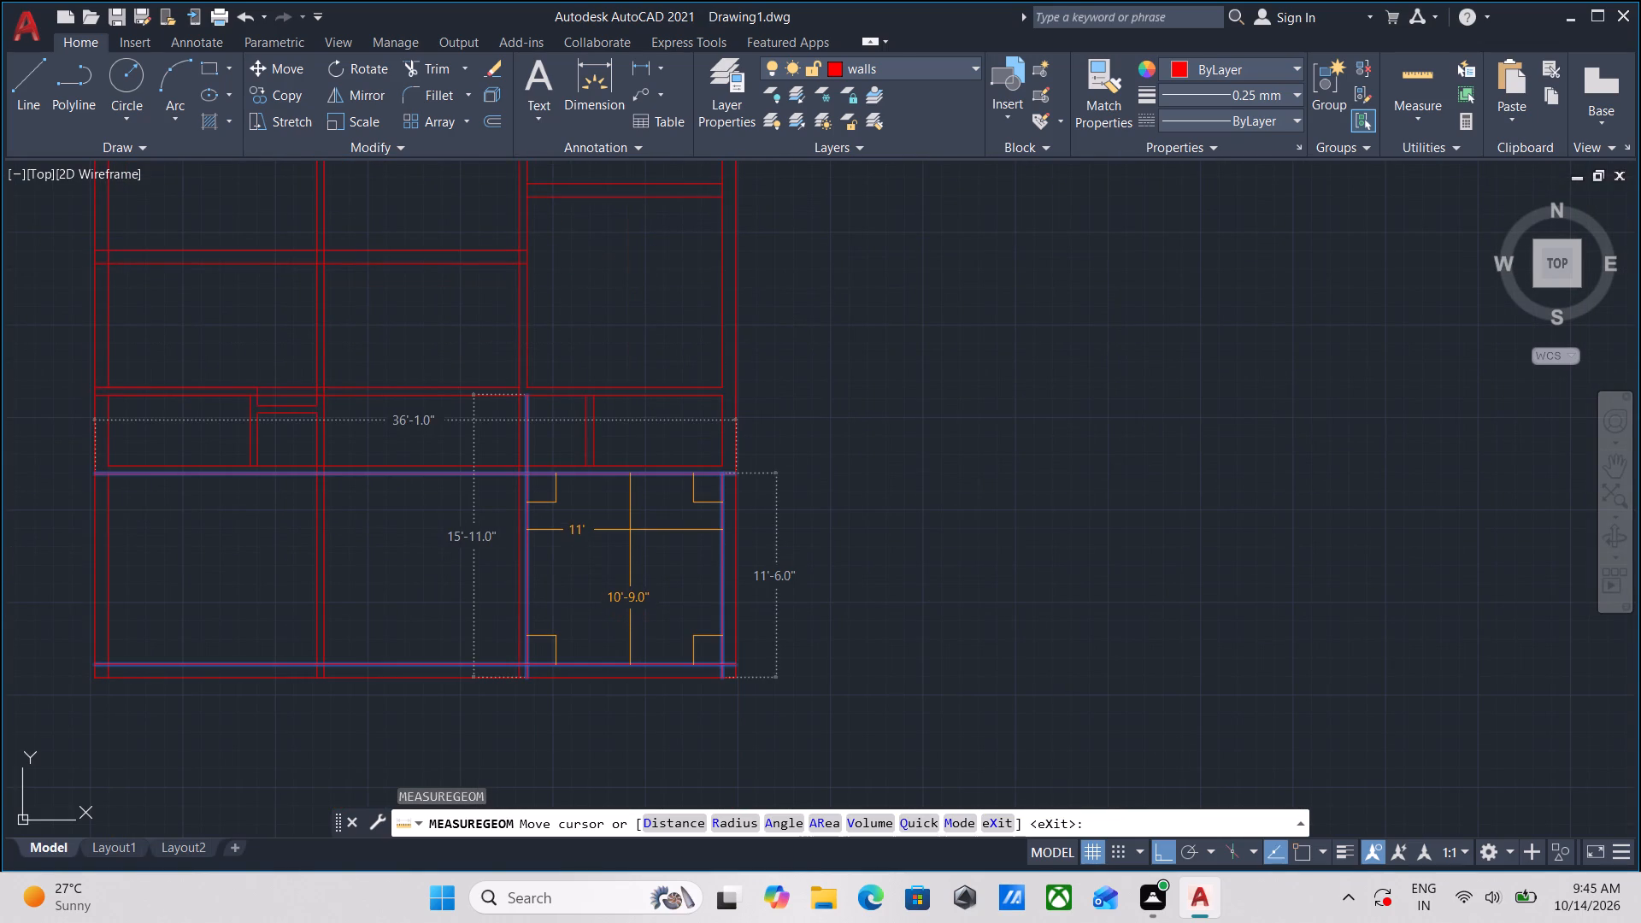
{"action": "scroll", "coordinate": [630, 530], "scroll_direction": "up", "scroll_amount": 1}
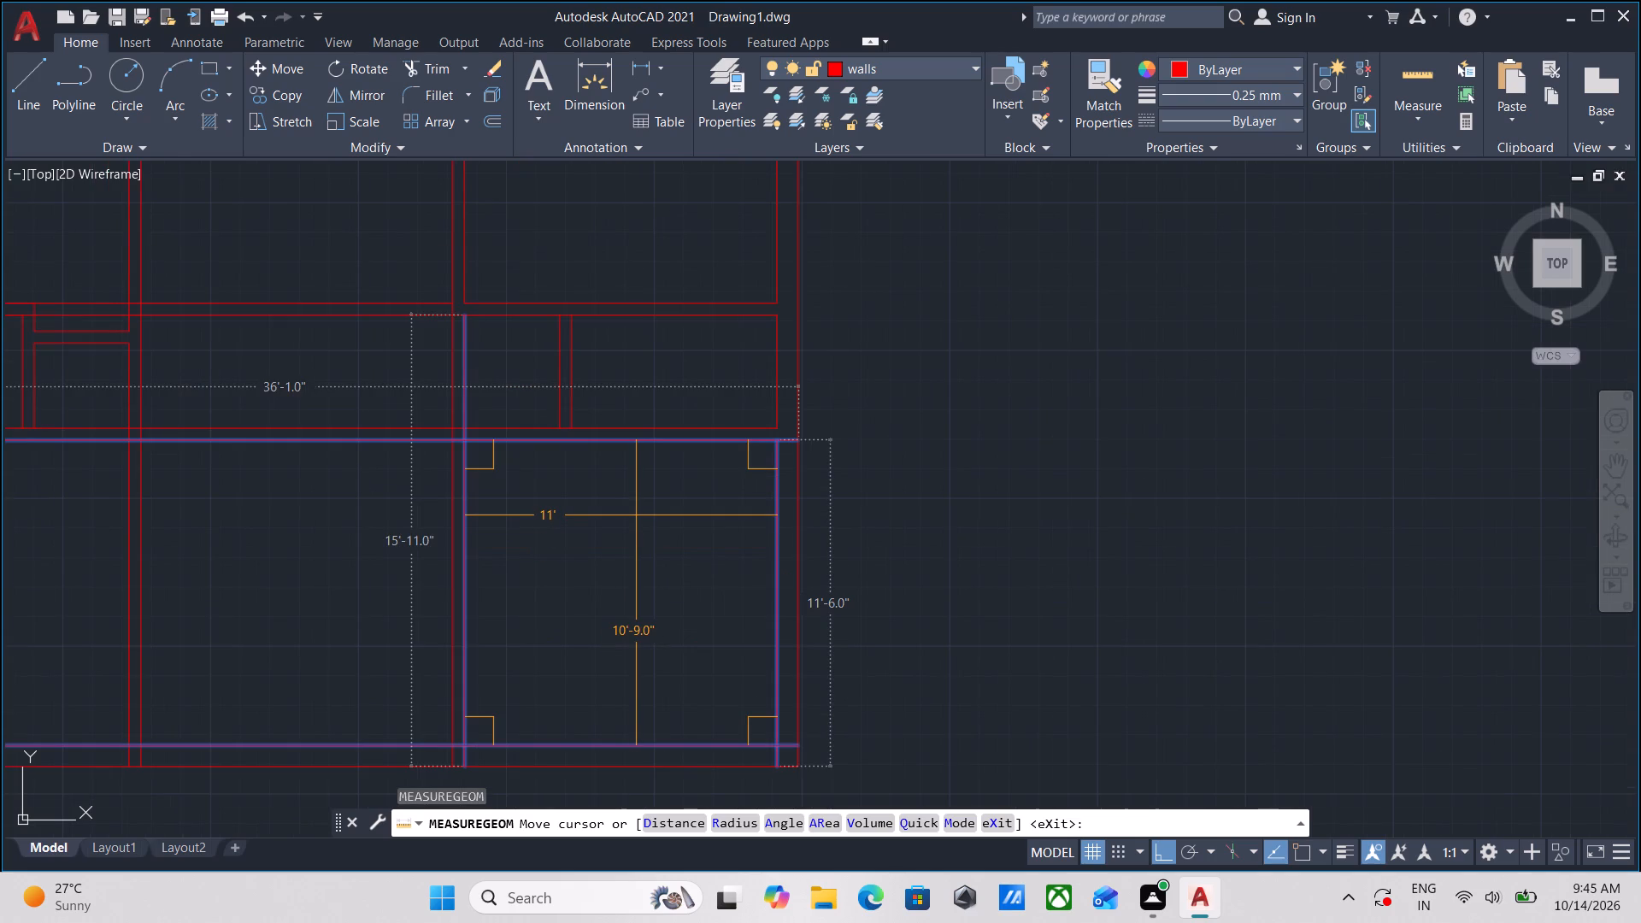
{"action": "key", "text": "Escape"}
Trim the lower narrow band's horizontal wall lines across the right-hand bay, on the outer-wall side of the small partition.
{"action": "middle_click_drag", "start_coordinate": [621, 479], "coordinate": [610, 523]}
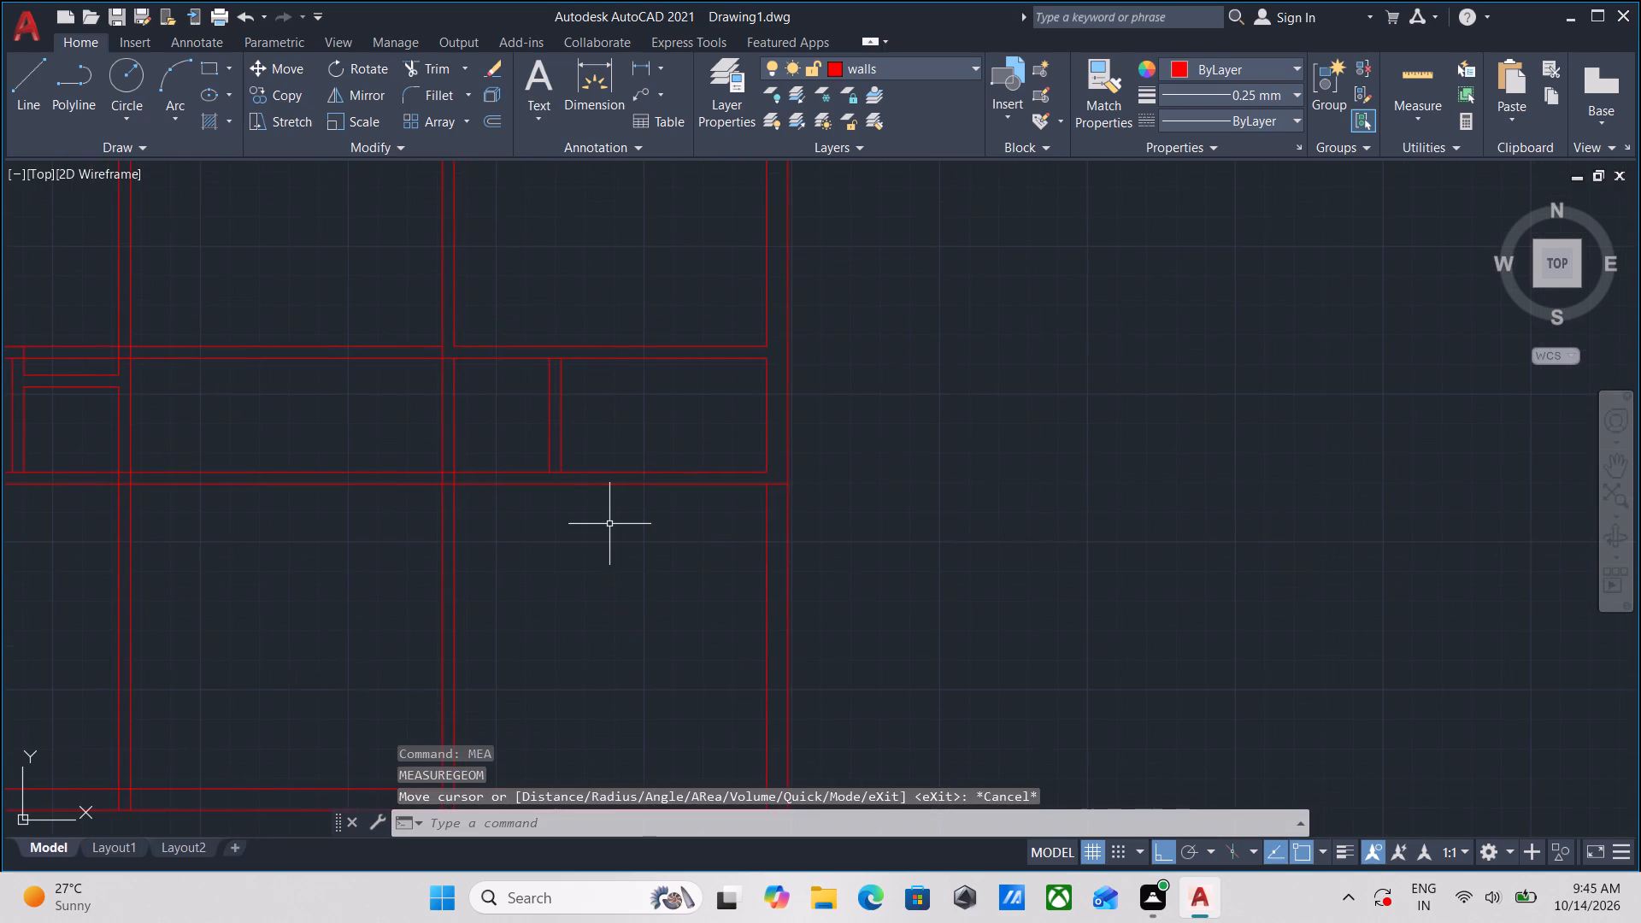
{"action": "type", "text": "tr"}
{"action": "key", "text": "Return"}
{"action": "left_click", "coordinate": [609, 524]}
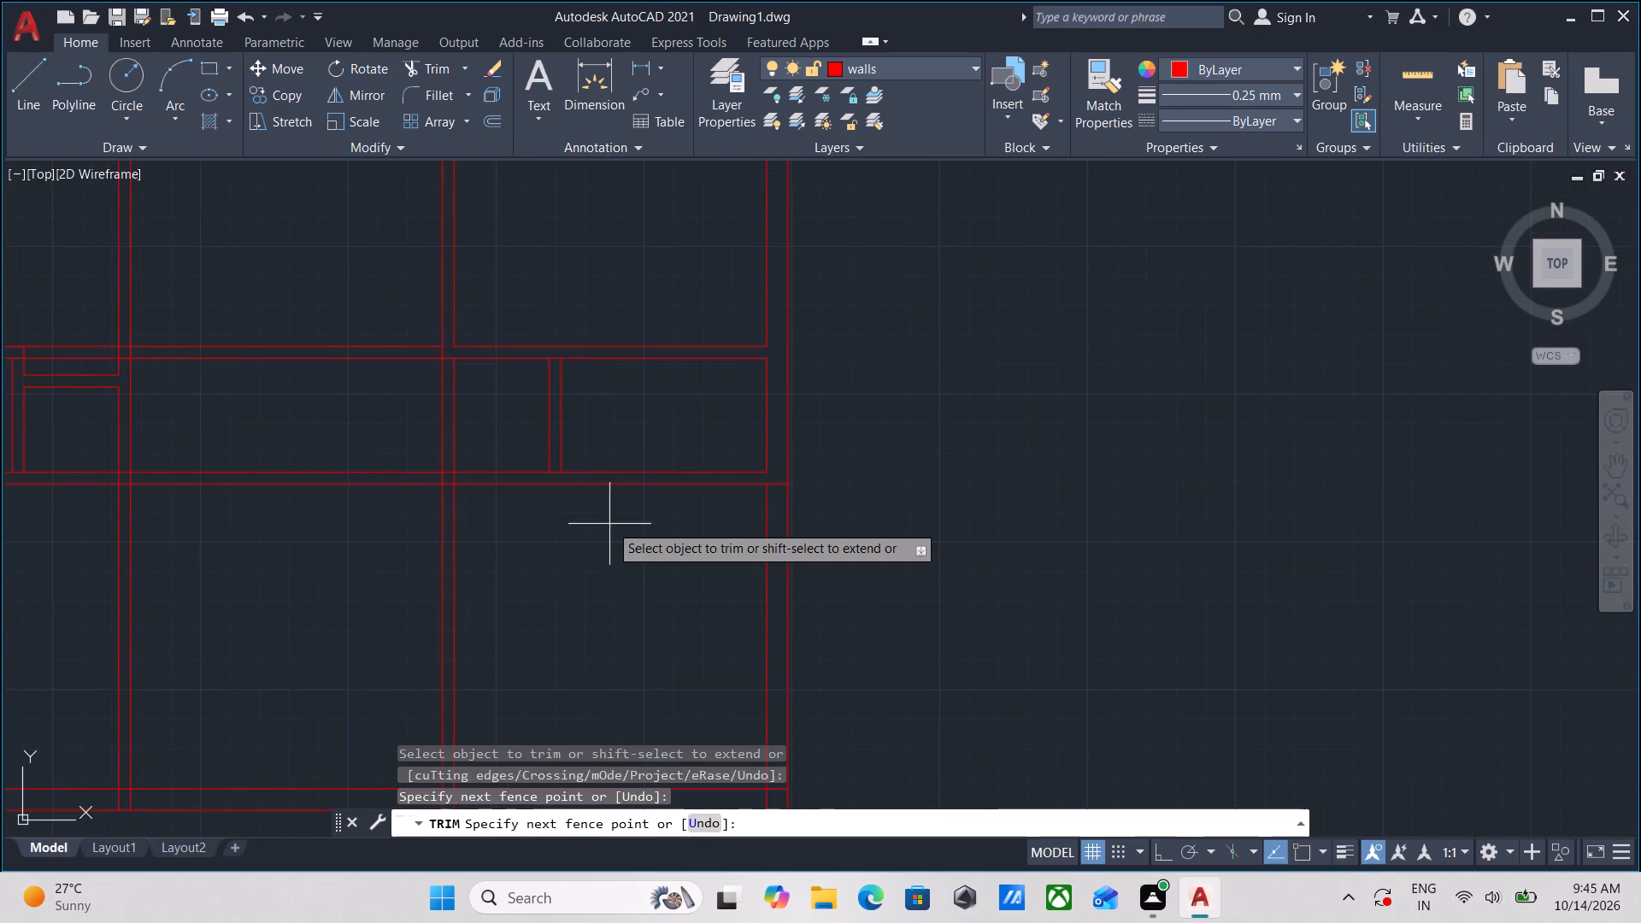
{"action": "left_click", "coordinate": [620, 271]}
{"action": "left_click_drag", "start_coordinate": [571, 572], "coordinate": [517, 505]}
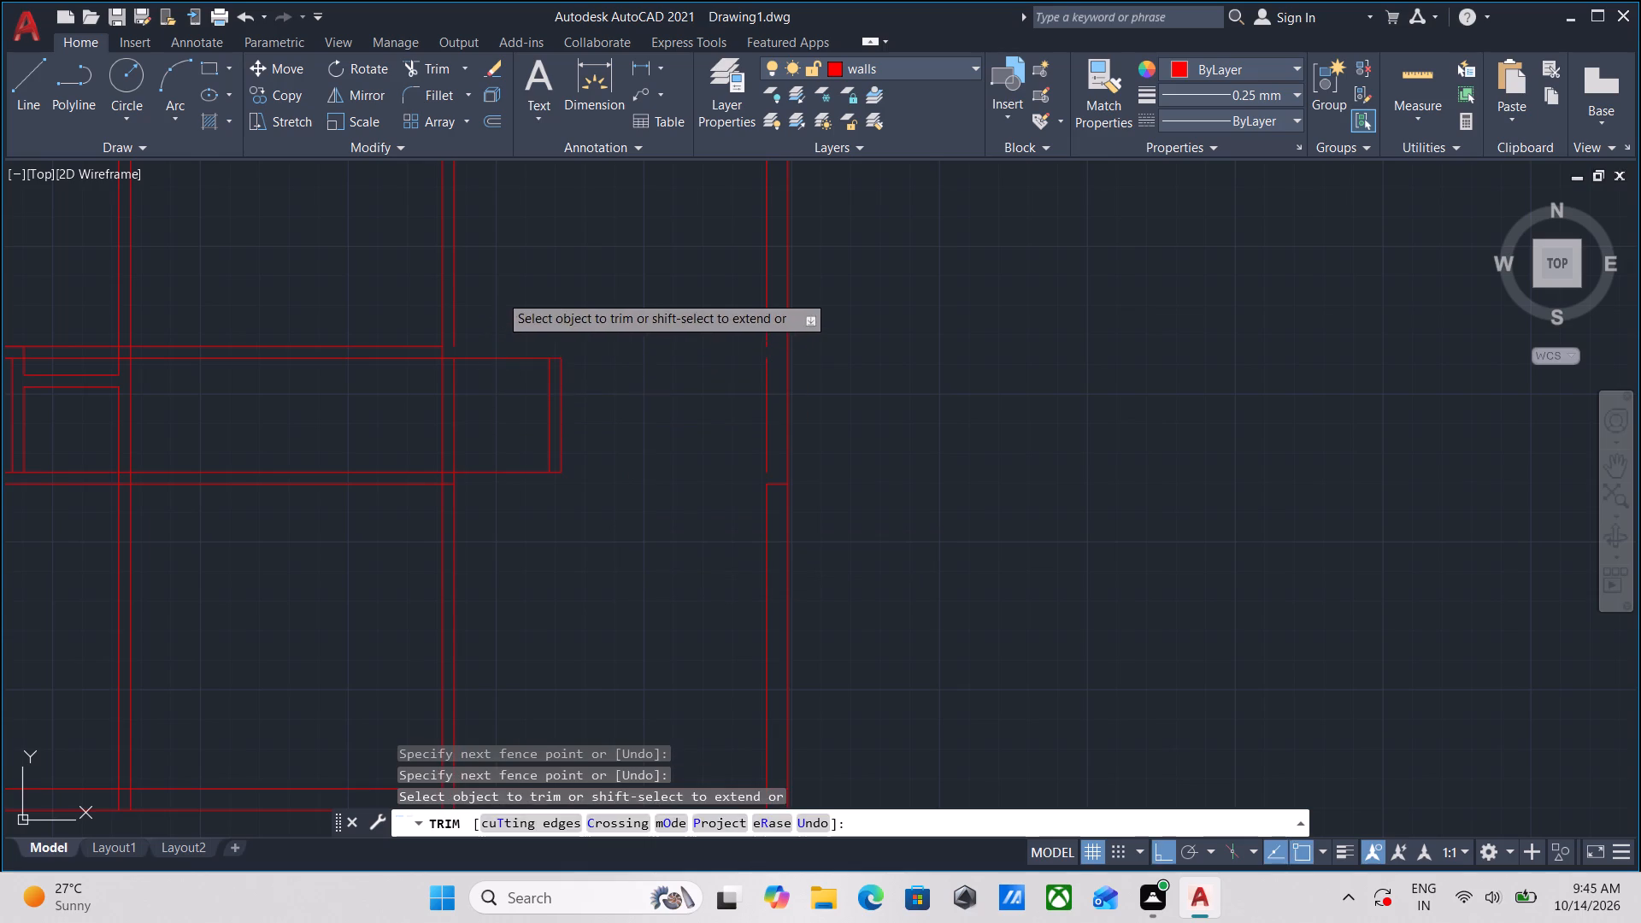
Trim away the small partition and the remaining wall pieces of the lower narrow band in the right-hand bay, including leftover stubs.
{"action": "left_click", "coordinate": [499, 294]}
{"action": "left_click", "coordinate": [538, 532]}
{"action": "left_click", "coordinate": [576, 403]}
{"action": "left_click", "coordinate": [526, 403]}
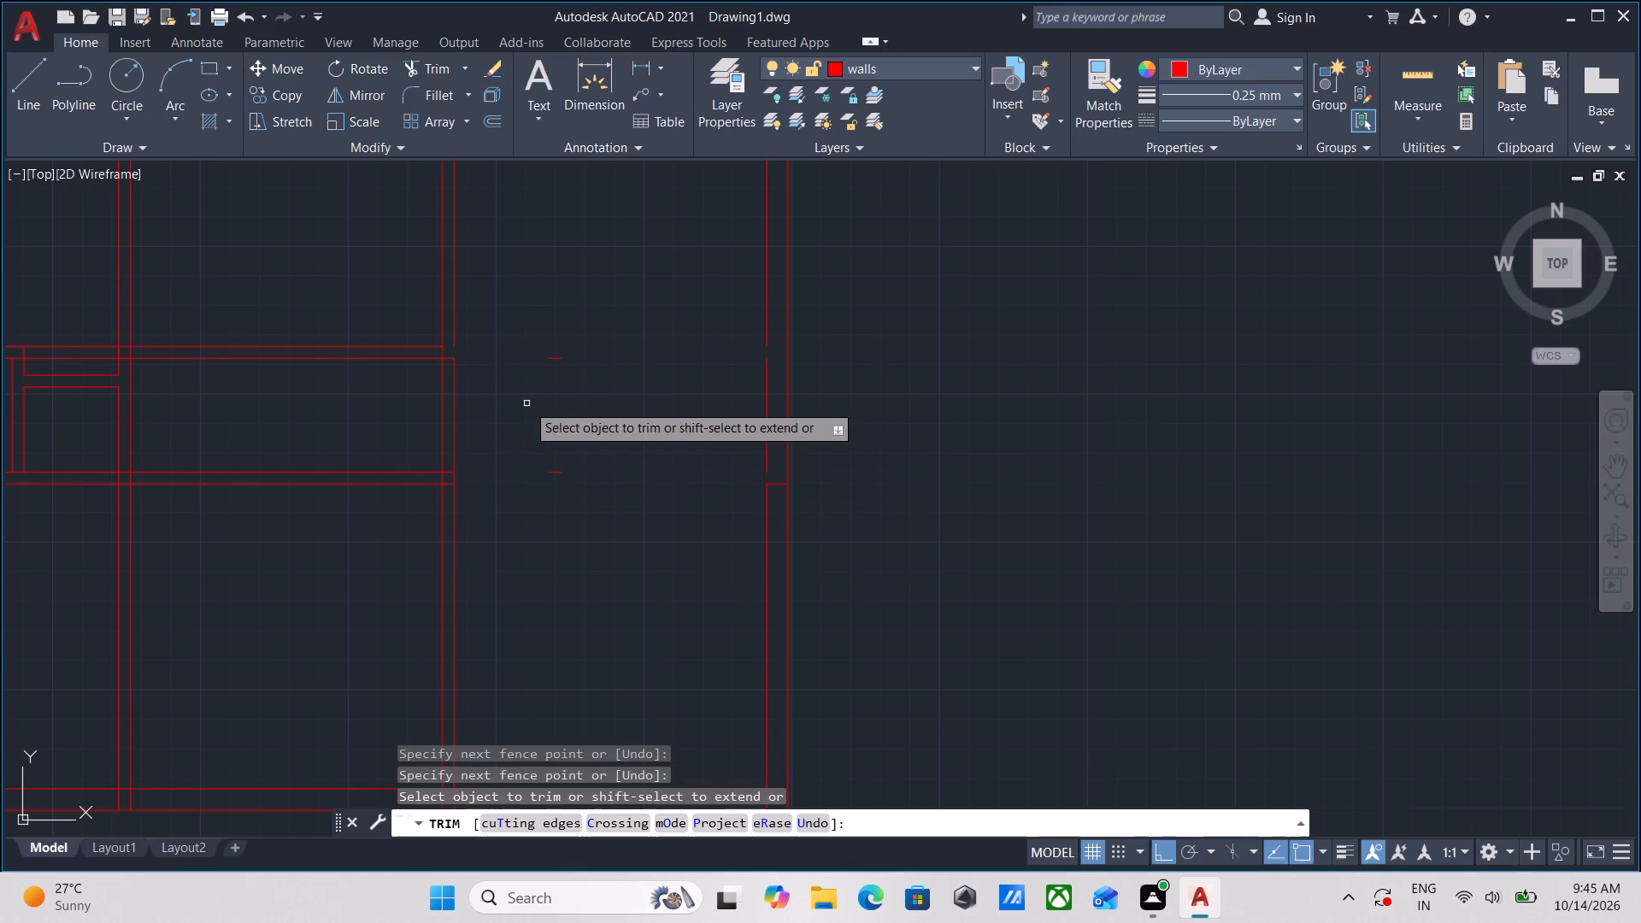
{"action": "left_click", "coordinate": [578, 522]}
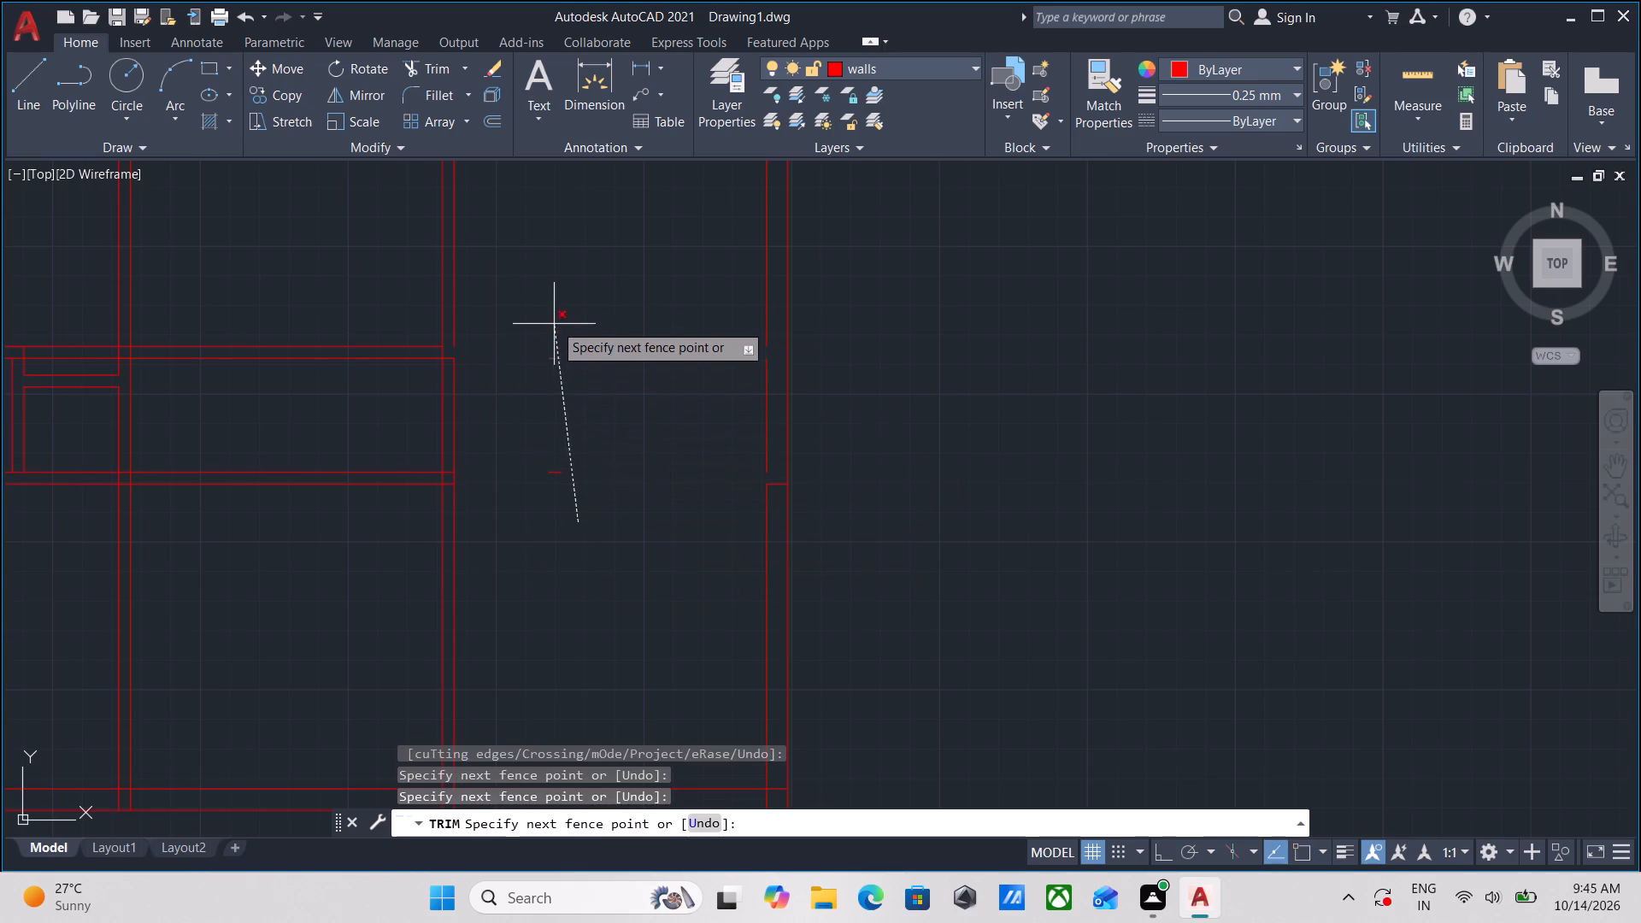
{"action": "left_click", "coordinate": [554, 323]}
{"action": "left_click_drag", "start_coordinate": [550, 507], "coordinate": [559, 487]}
{"action": "left_click_drag", "start_coordinate": [554, 456], "coordinate": [553, 515]}
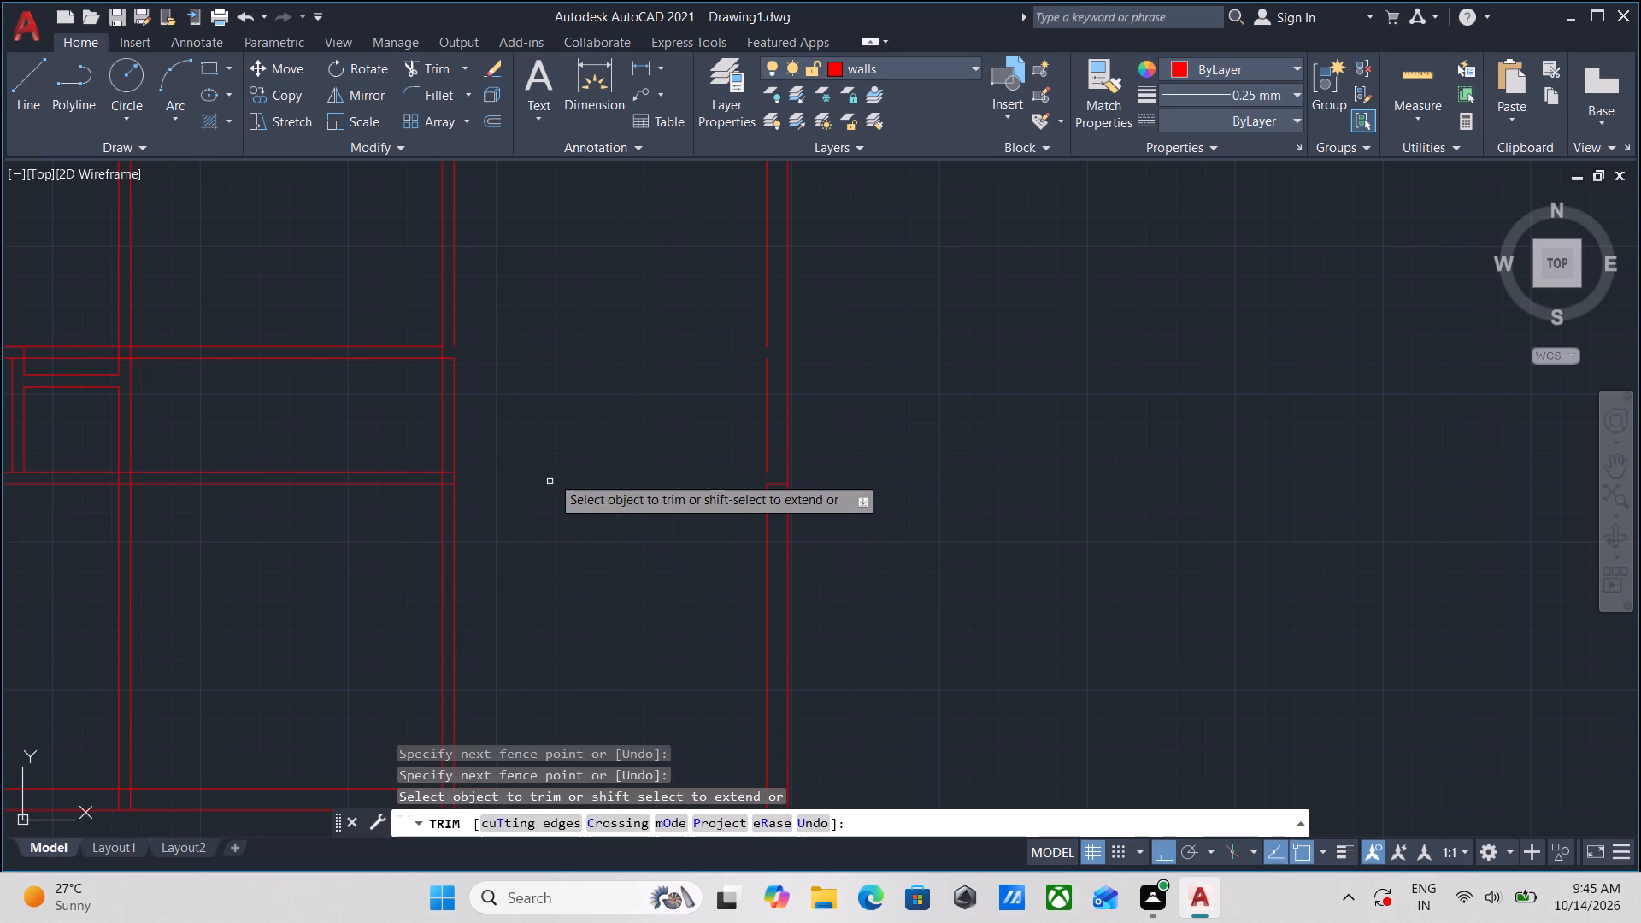
{"action": "scroll", "coordinate": [602, 422], "scroll_direction": "up", "scroll_amount": 2}
{"action": "key", "text": "Escape"}
Extend the right-hand interior wall's bay-side line down across its gap and the outer wall's short inner line down across its lower gap.
{"action": "middle_click_drag", "start_coordinate": [508, 426], "coordinate": [606, 468]}
{"action": "scroll", "coordinate": [508, 426], "scroll_direction": "down", "scroll_amount": 1}
{"action": "type", "text": "ex"}
{"action": "key", "text": "Return"}
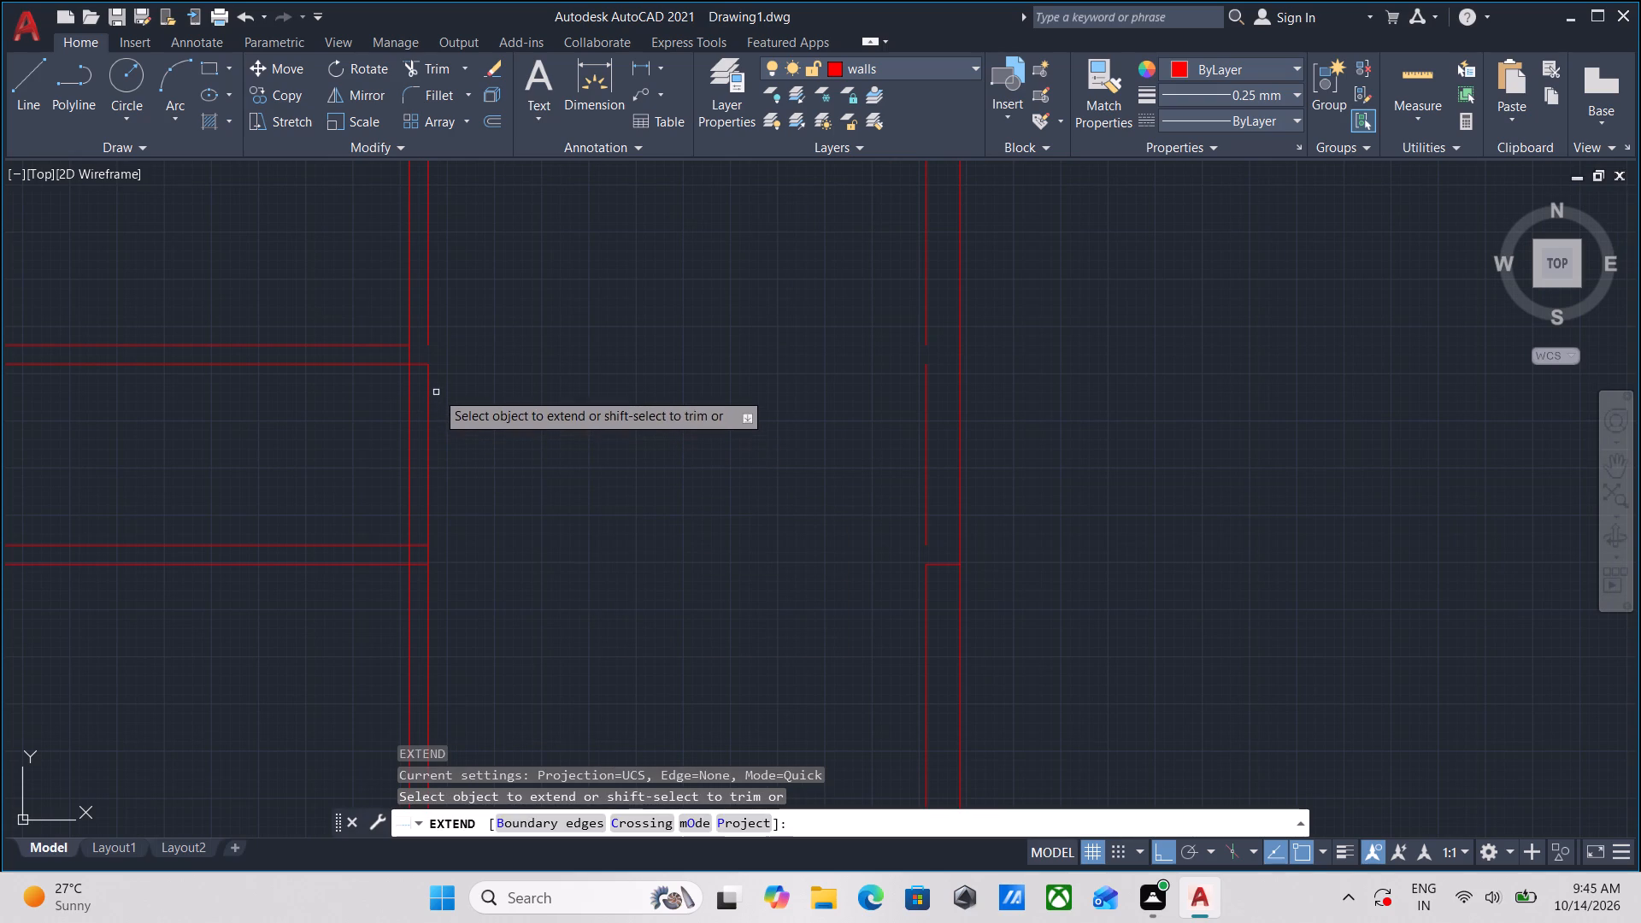
{"action": "left_click", "coordinate": [429, 328]}
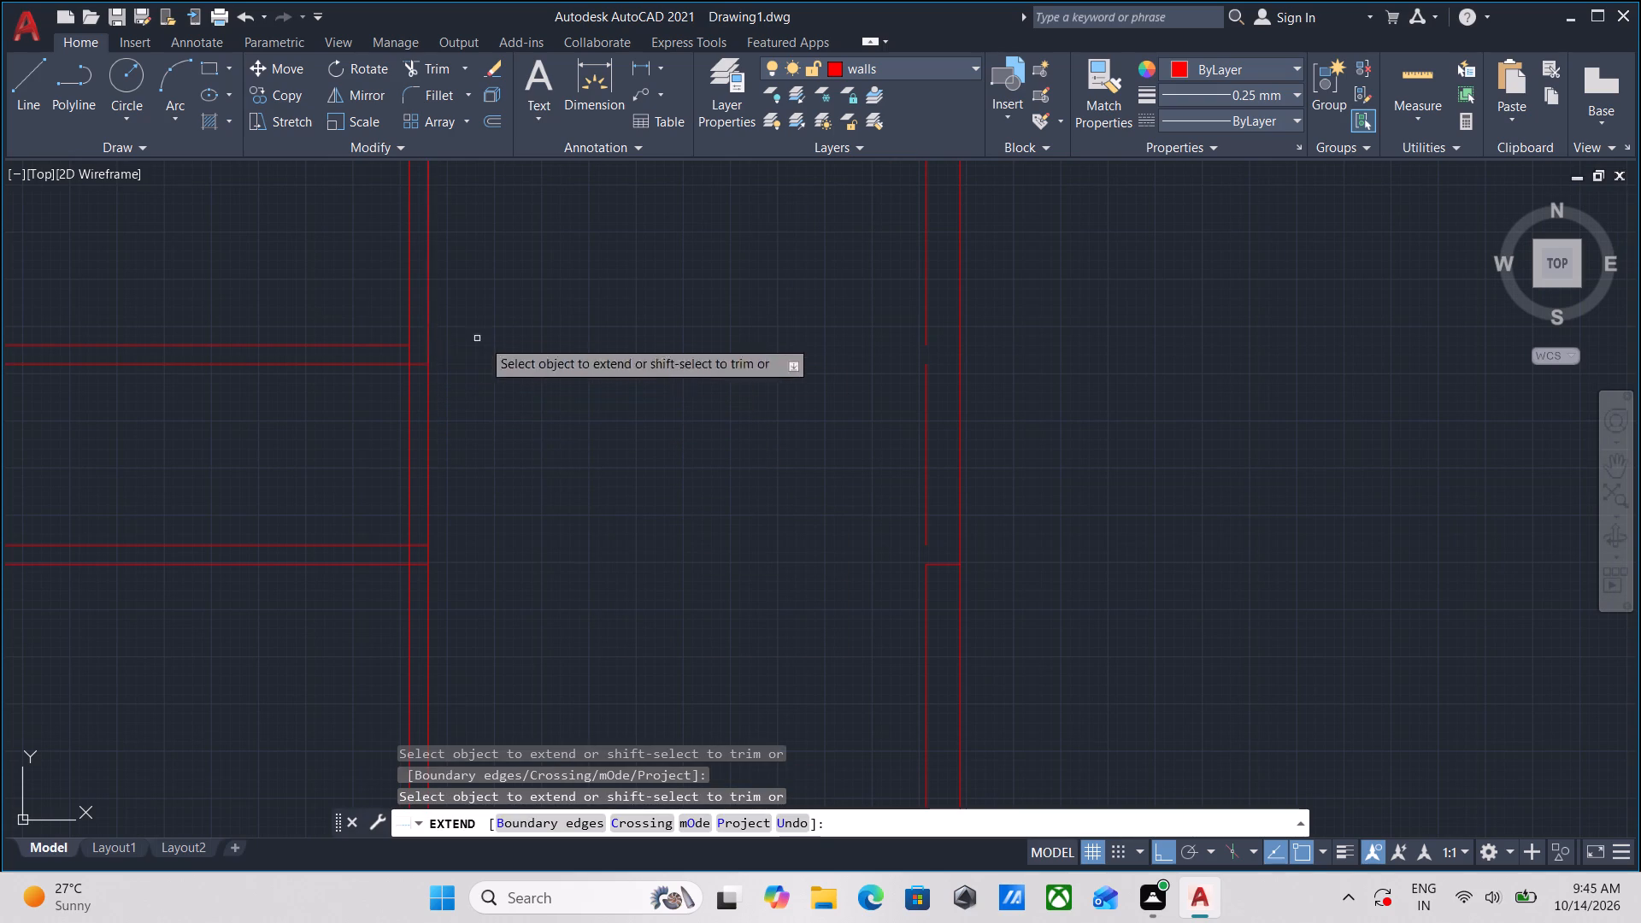
{"action": "scroll", "coordinate": [572, 379], "scroll_direction": "down", "scroll_amount": 2}
{"action": "middle_click_drag", "start_coordinate": [572, 406], "coordinate": [586, 583]}
{"action": "scroll", "coordinate": [619, 515], "scroll_direction": "down", "scroll_amount": 1}
{"action": "scroll", "coordinate": [680, 578], "scroll_direction": "up", "scroll_amount": 2}
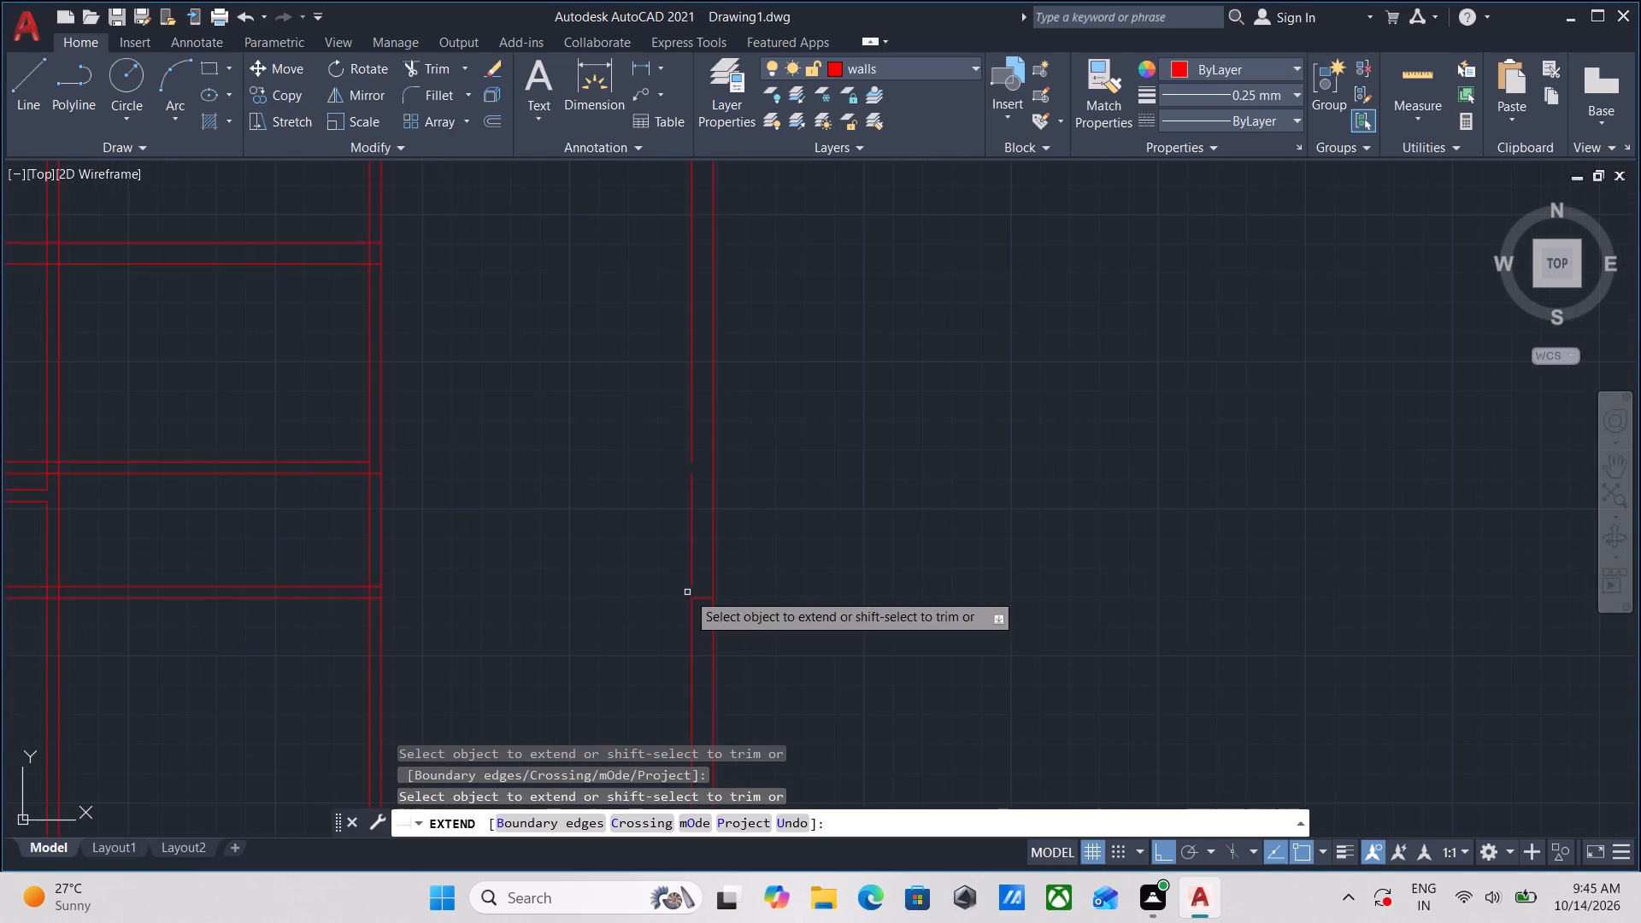
{"action": "left_click", "coordinate": [692, 540]}
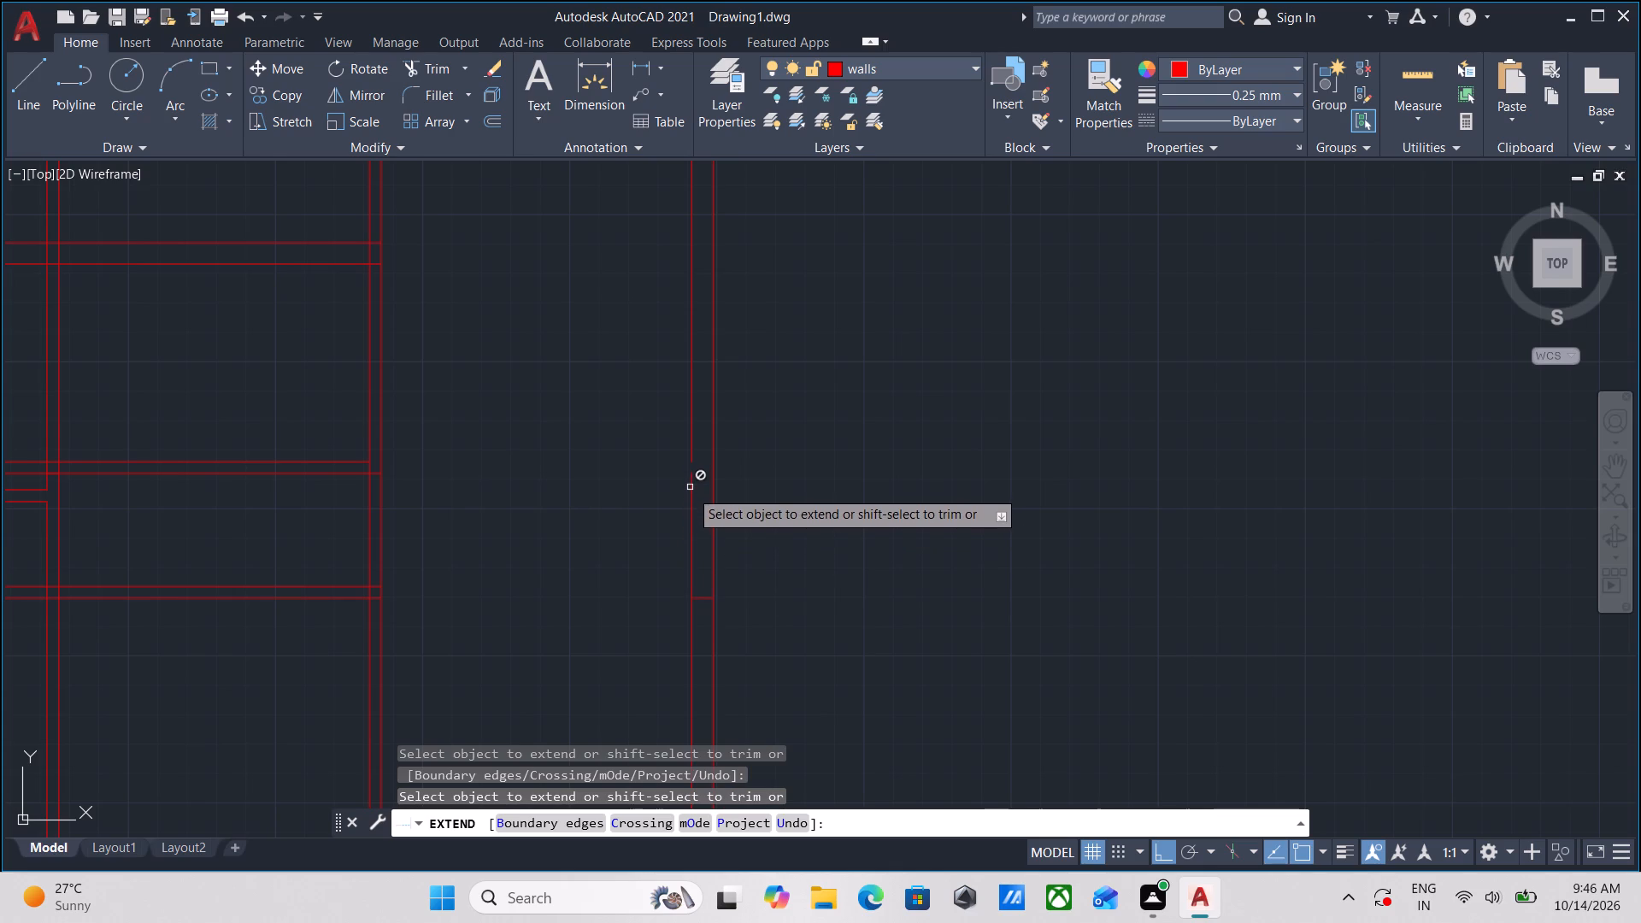
{"action": "scroll", "coordinate": [704, 603], "scroll_direction": "up", "scroll_amount": 2}
{"action": "key", "text": "Escape"}
Trim the removed band wall's stub between the two lines of the right-hand outer wall.
{"action": "key", "text": "t"}
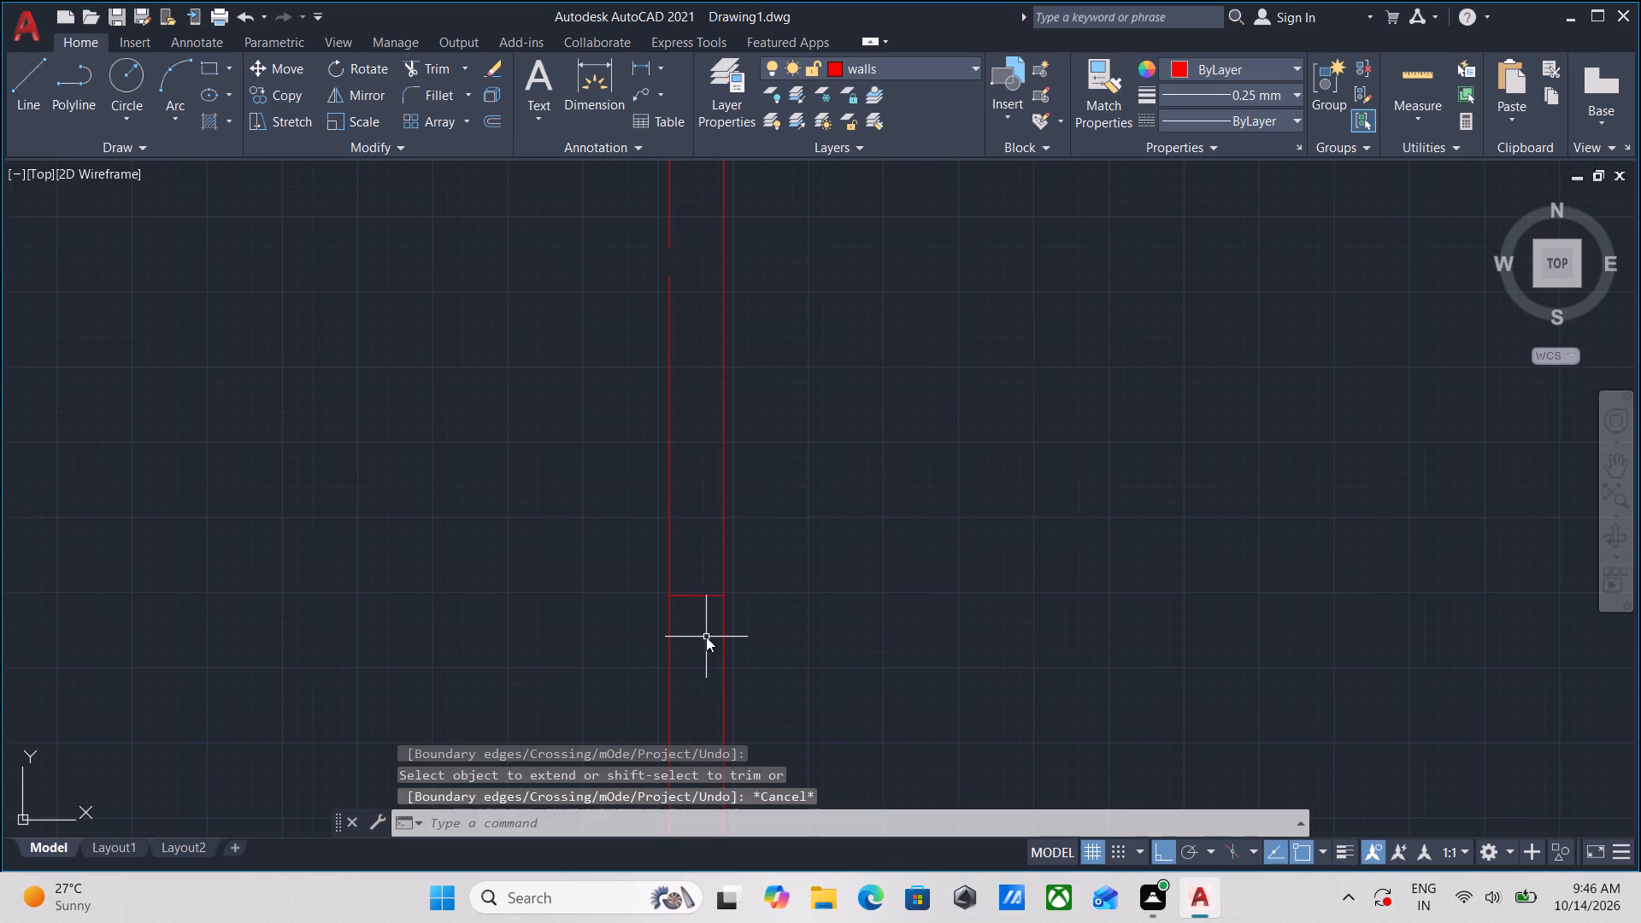
{"action": "key", "text": "r"}
{"action": "key", "text": "Return"}
{"action": "left_click", "coordinate": [709, 626]}
{"action": "left_click", "coordinate": [704, 564]}
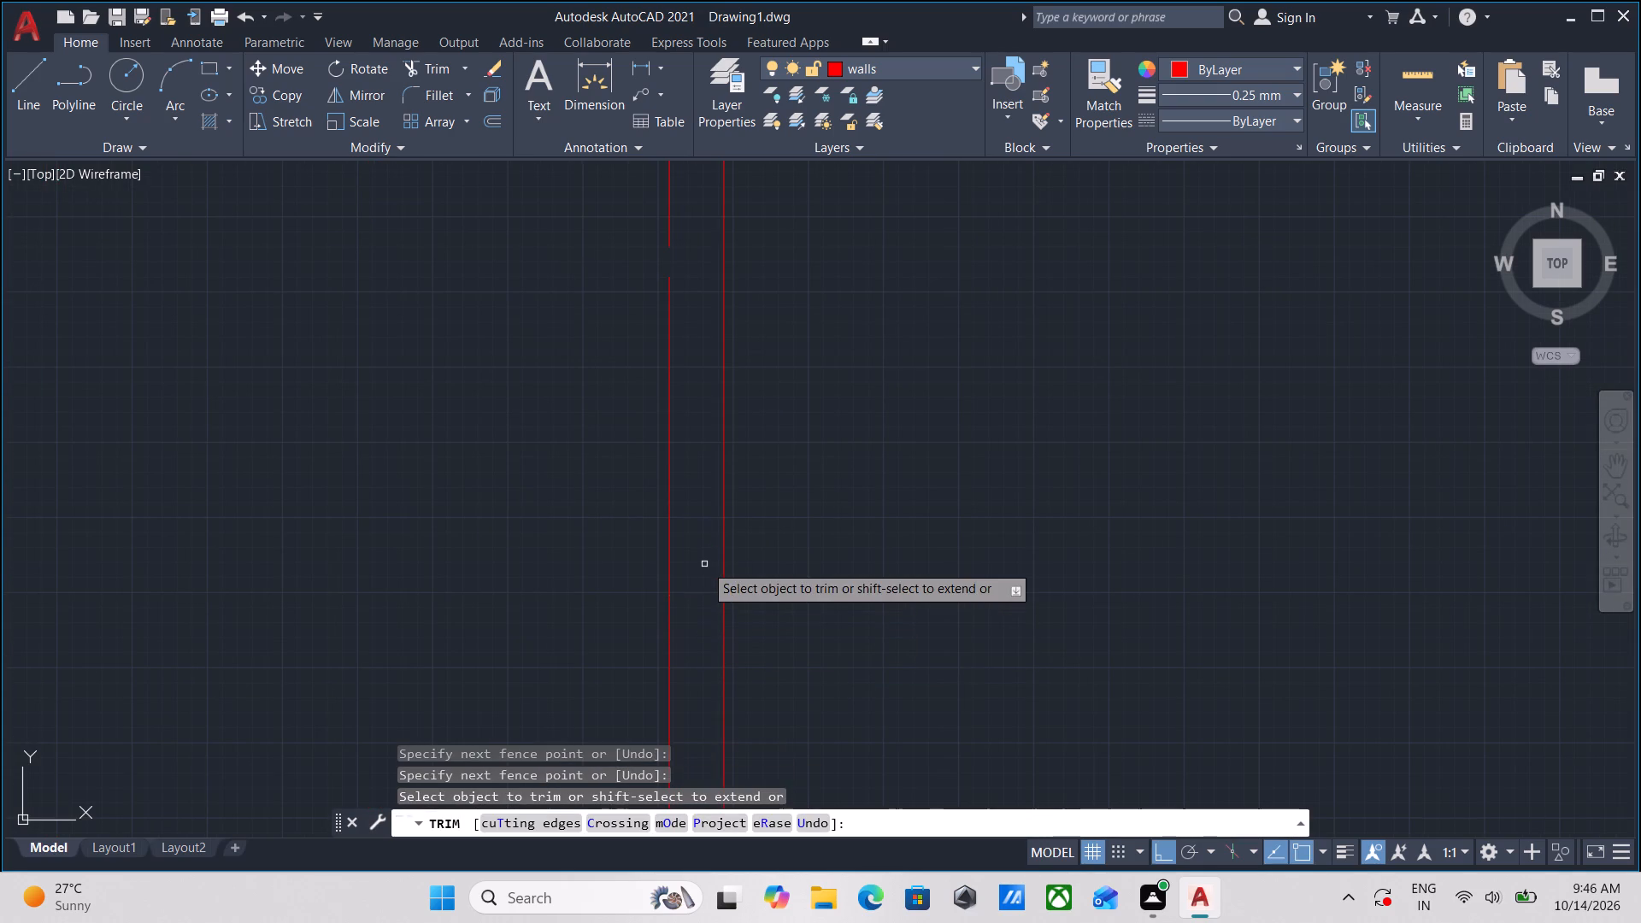
{"action": "scroll", "coordinate": [704, 564], "scroll_direction": "down", "scroll_amount": 1}
{"action": "middle_click_drag", "start_coordinate": [704, 564], "coordinate": [704, 580]}
{"action": "key", "text": "Escape"}
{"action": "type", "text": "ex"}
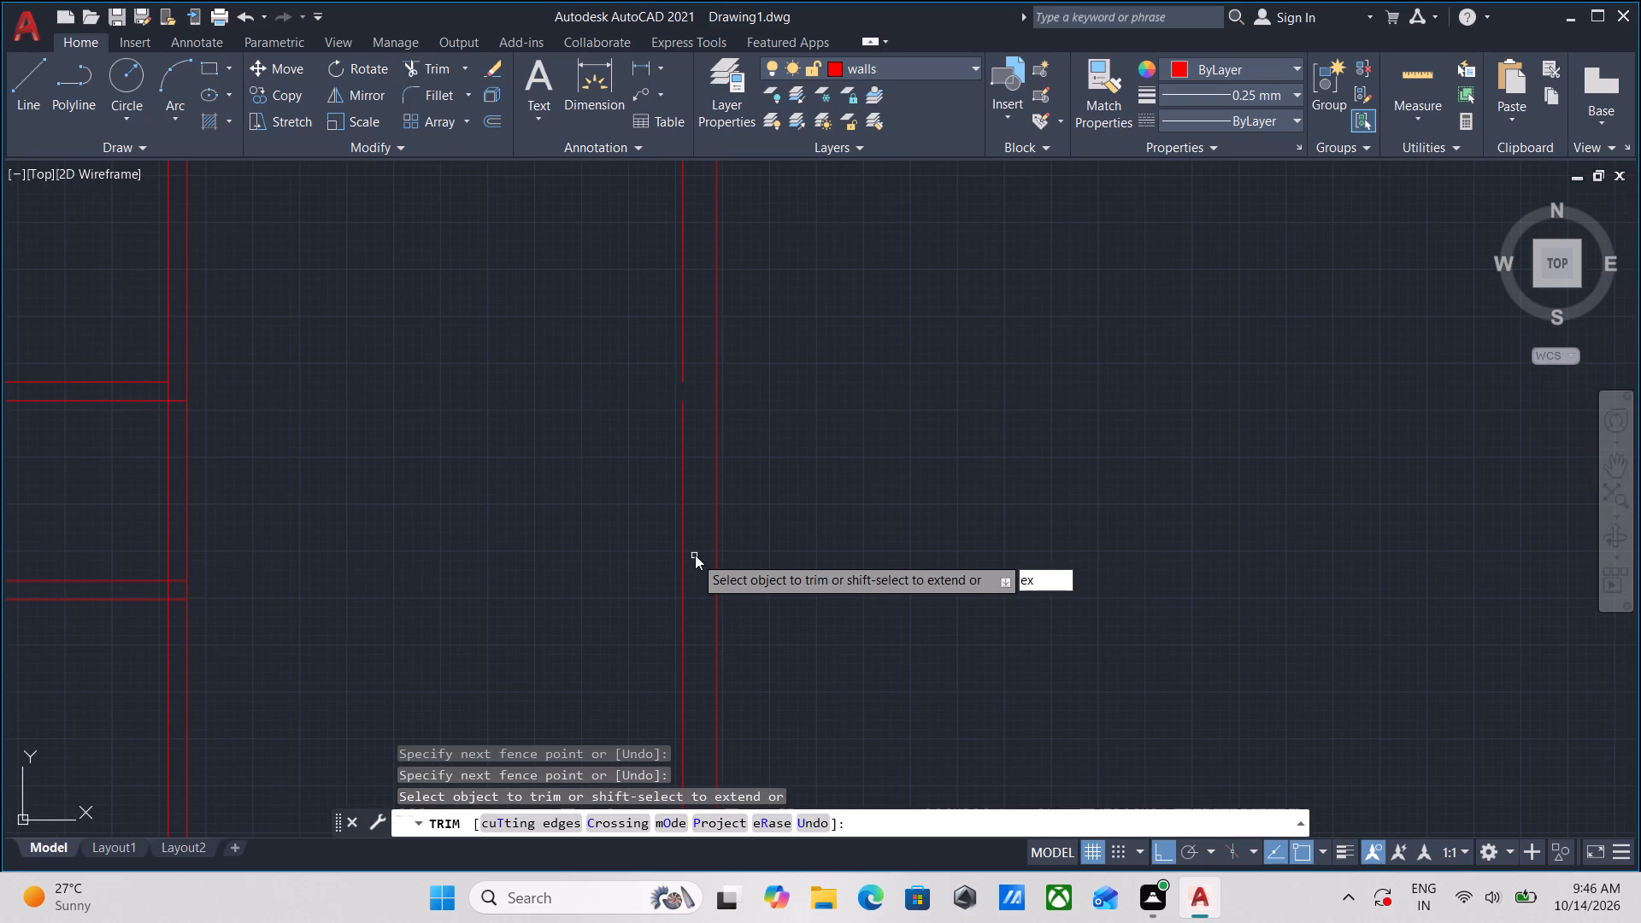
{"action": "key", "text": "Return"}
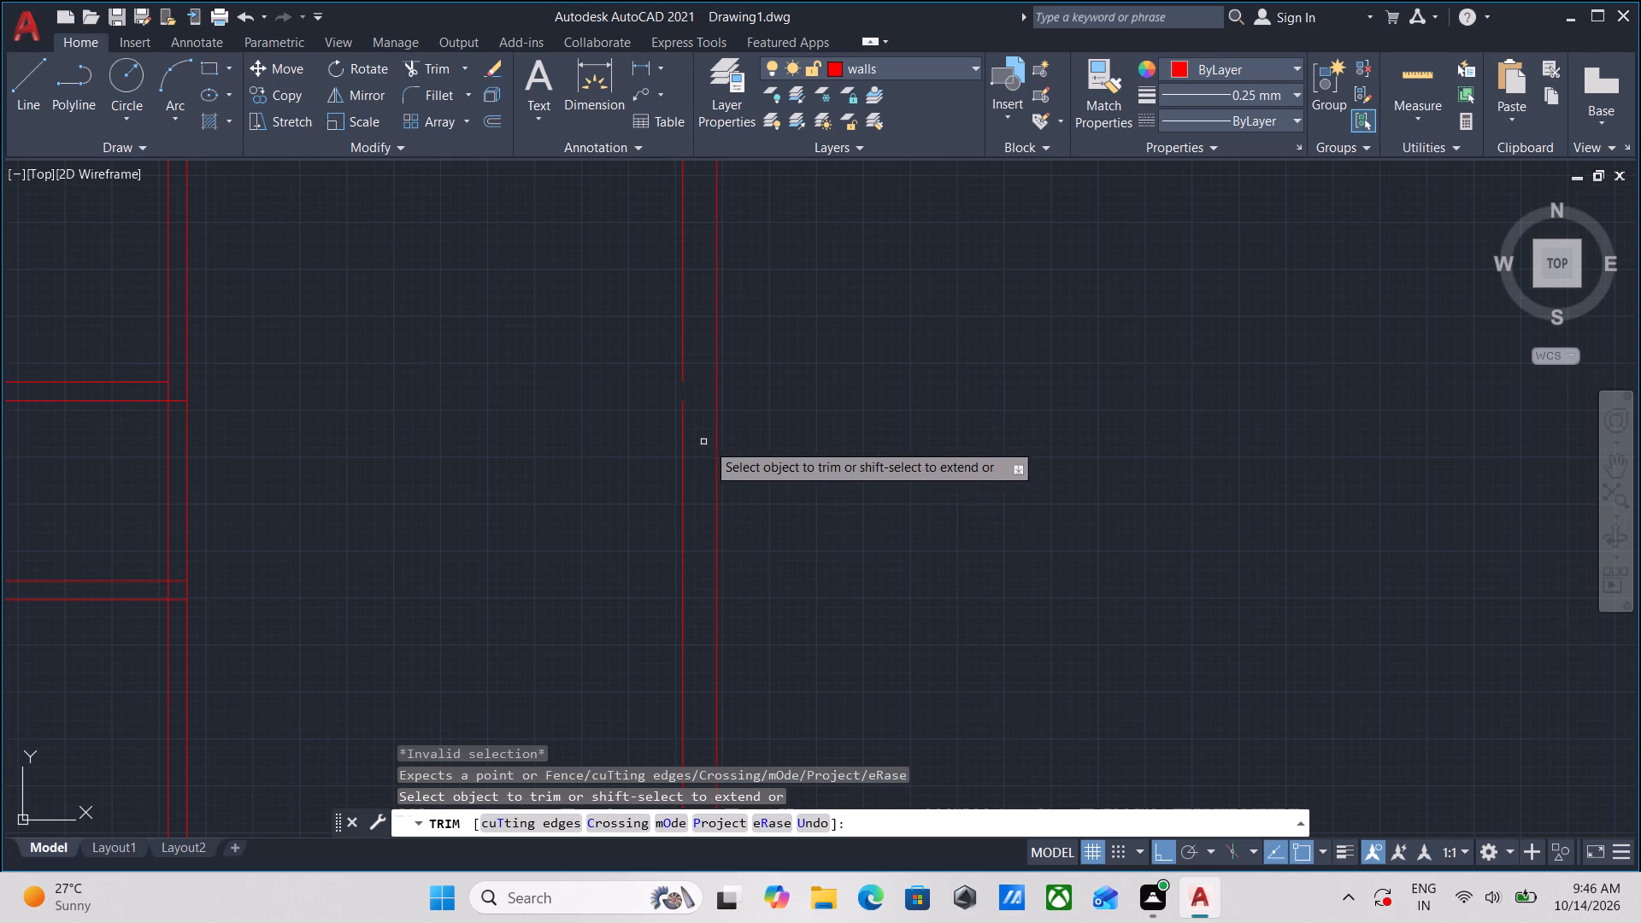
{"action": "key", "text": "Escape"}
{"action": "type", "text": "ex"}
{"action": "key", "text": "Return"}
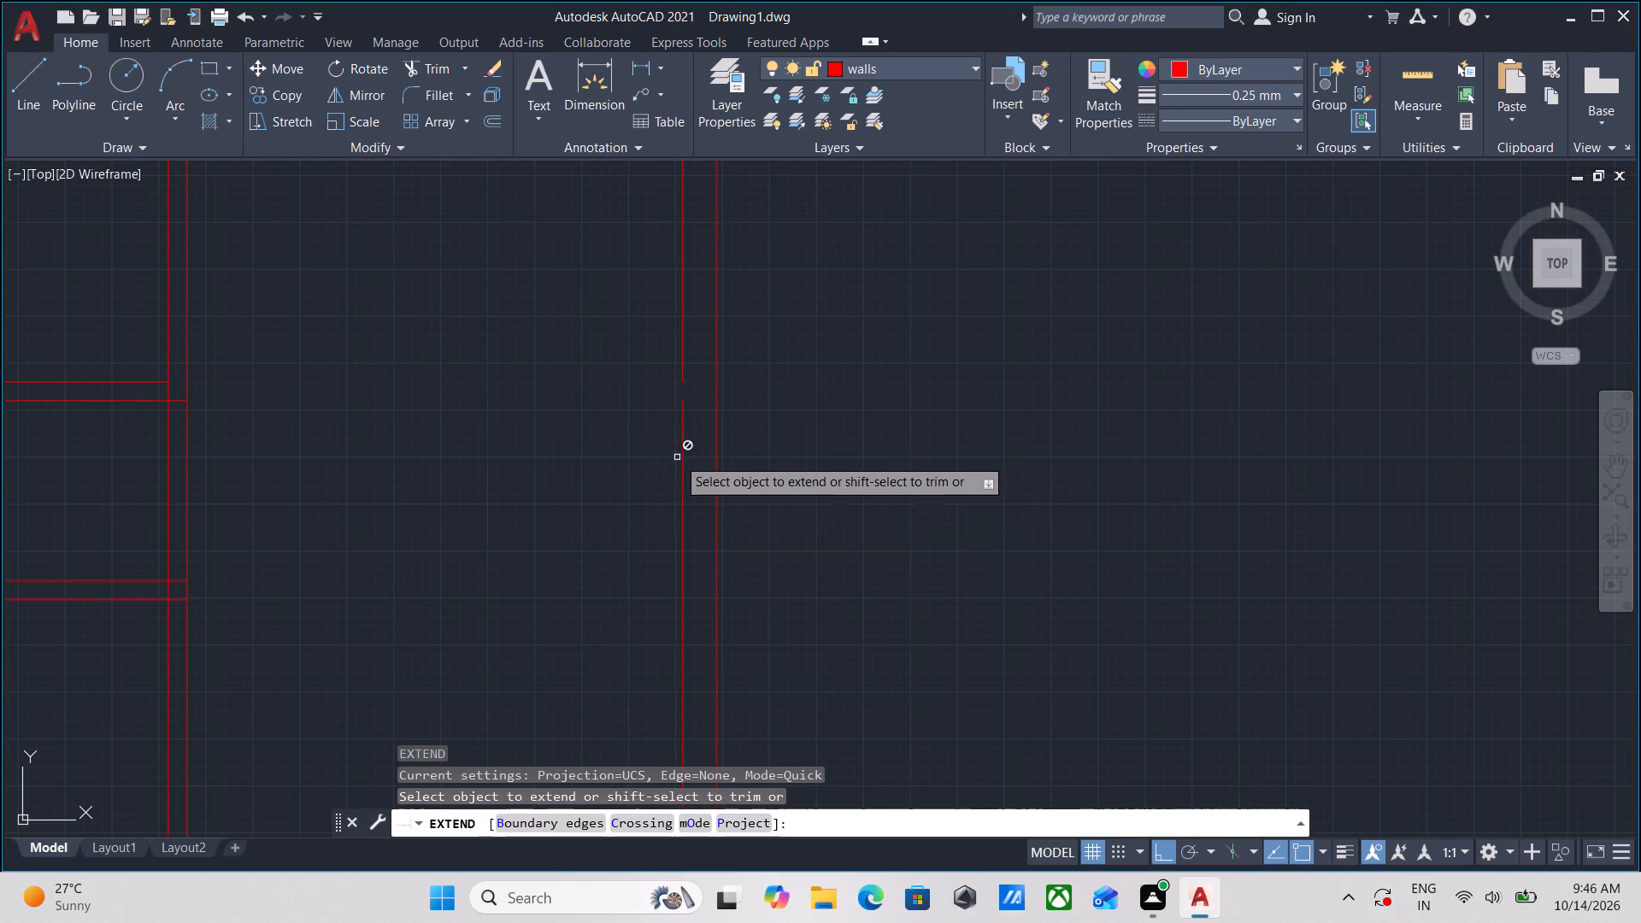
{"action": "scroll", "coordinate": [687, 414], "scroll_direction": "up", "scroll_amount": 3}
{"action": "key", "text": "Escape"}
Stretch the upper end of the outer wall's lower inner line up to meet the segment above, closing the remaining gap.
{"action": "left_click_drag", "start_coordinate": [688, 383], "coordinate": [664, 386]}
{"action": "left_click", "coordinate": [631, 388]}
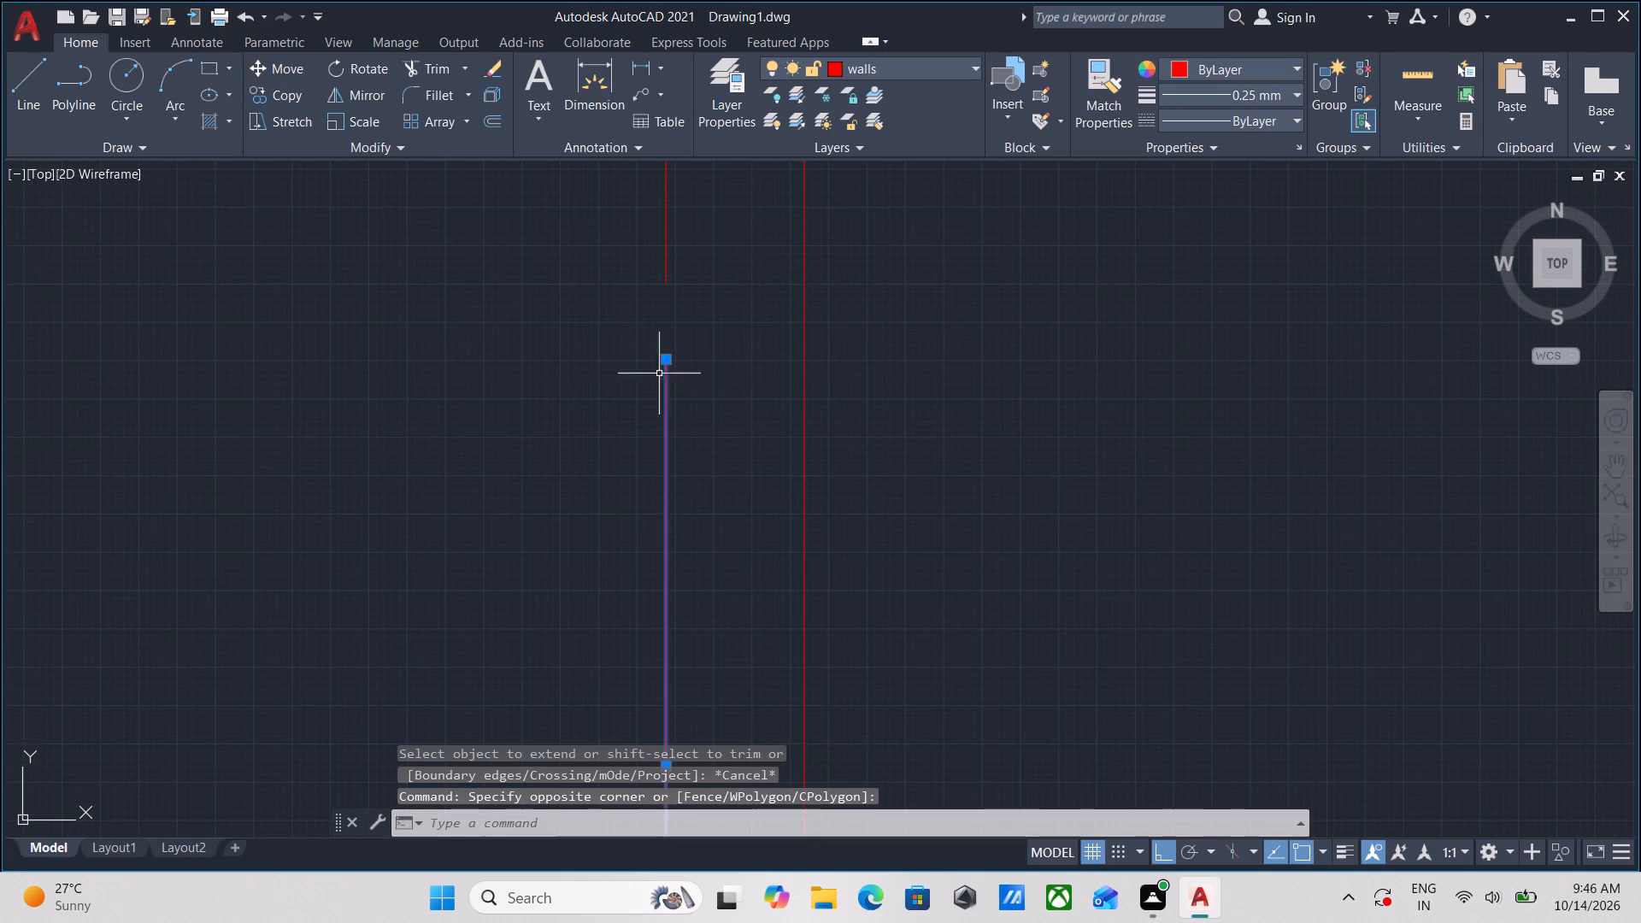
{"action": "left_click", "coordinate": [666, 363]}
{"action": "left_click", "coordinate": [664, 277]}
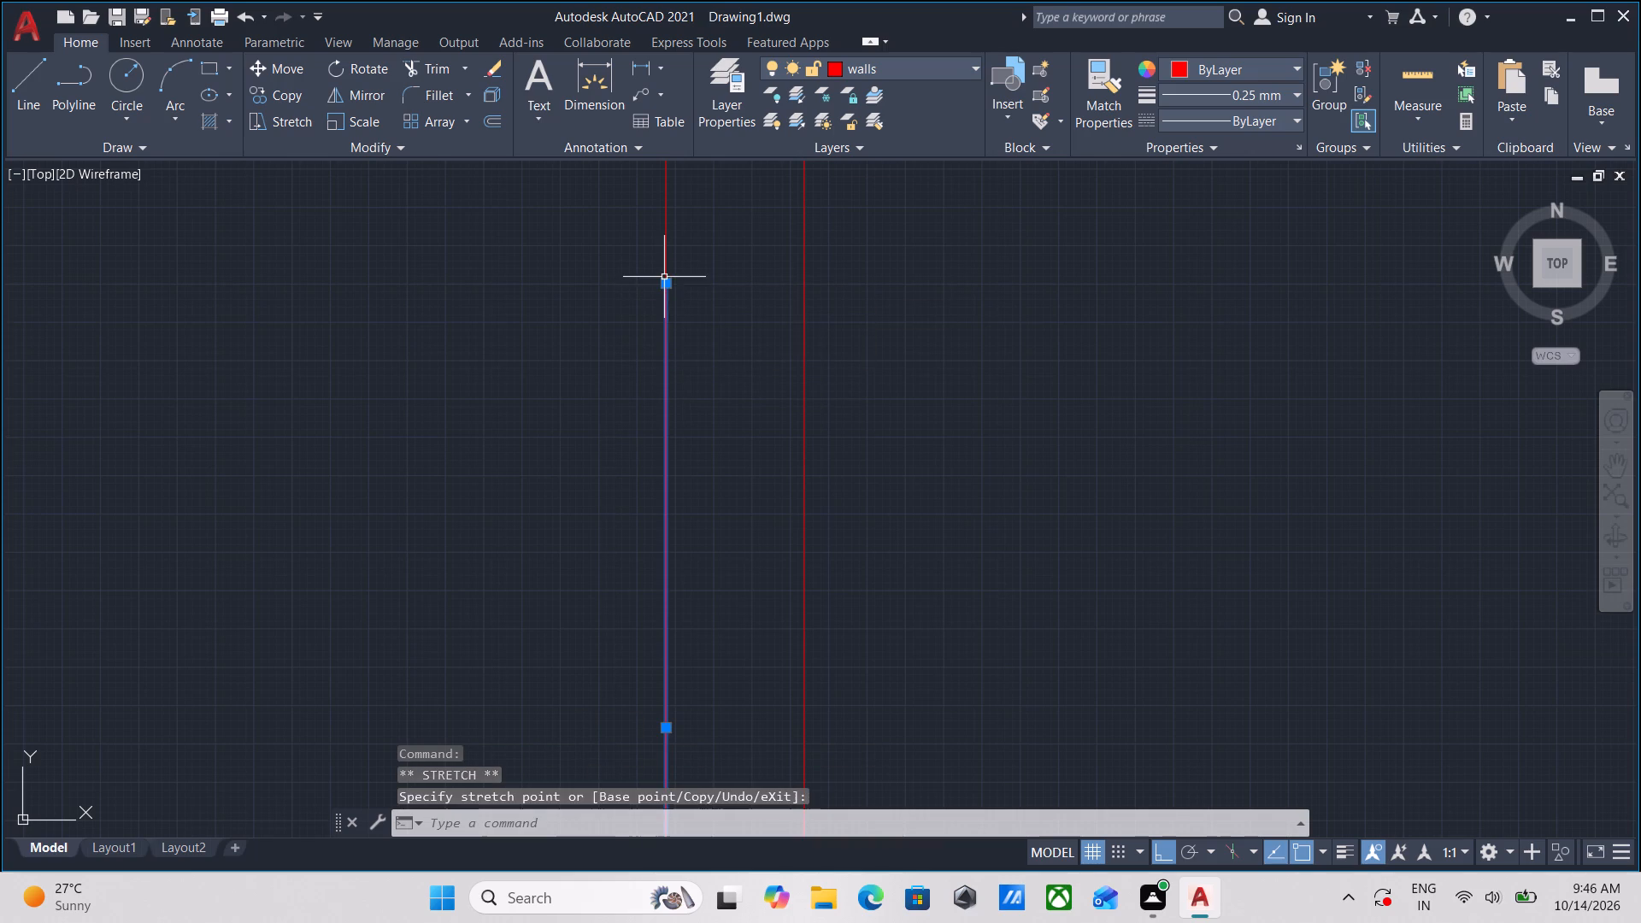
{"action": "key", "text": "Escape"}
Trim the bottom wall's inner line between the right-hand interior wall's lines, and the interior wall's bay-side stub below it.
{"action": "scroll", "coordinate": [665, 302], "scroll_direction": "down", "scroll_amount": 2}
{"action": "middle_click_drag", "start_coordinate": [579, 424], "coordinate": [622, 292]}
{"action": "scroll", "coordinate": [622, 300], "scroll_direction": "down", "scroll_amount": 3}
{"action": "middle_click_drag", "start_coordinate": [618, 387], "coordinate": [623, 378]}
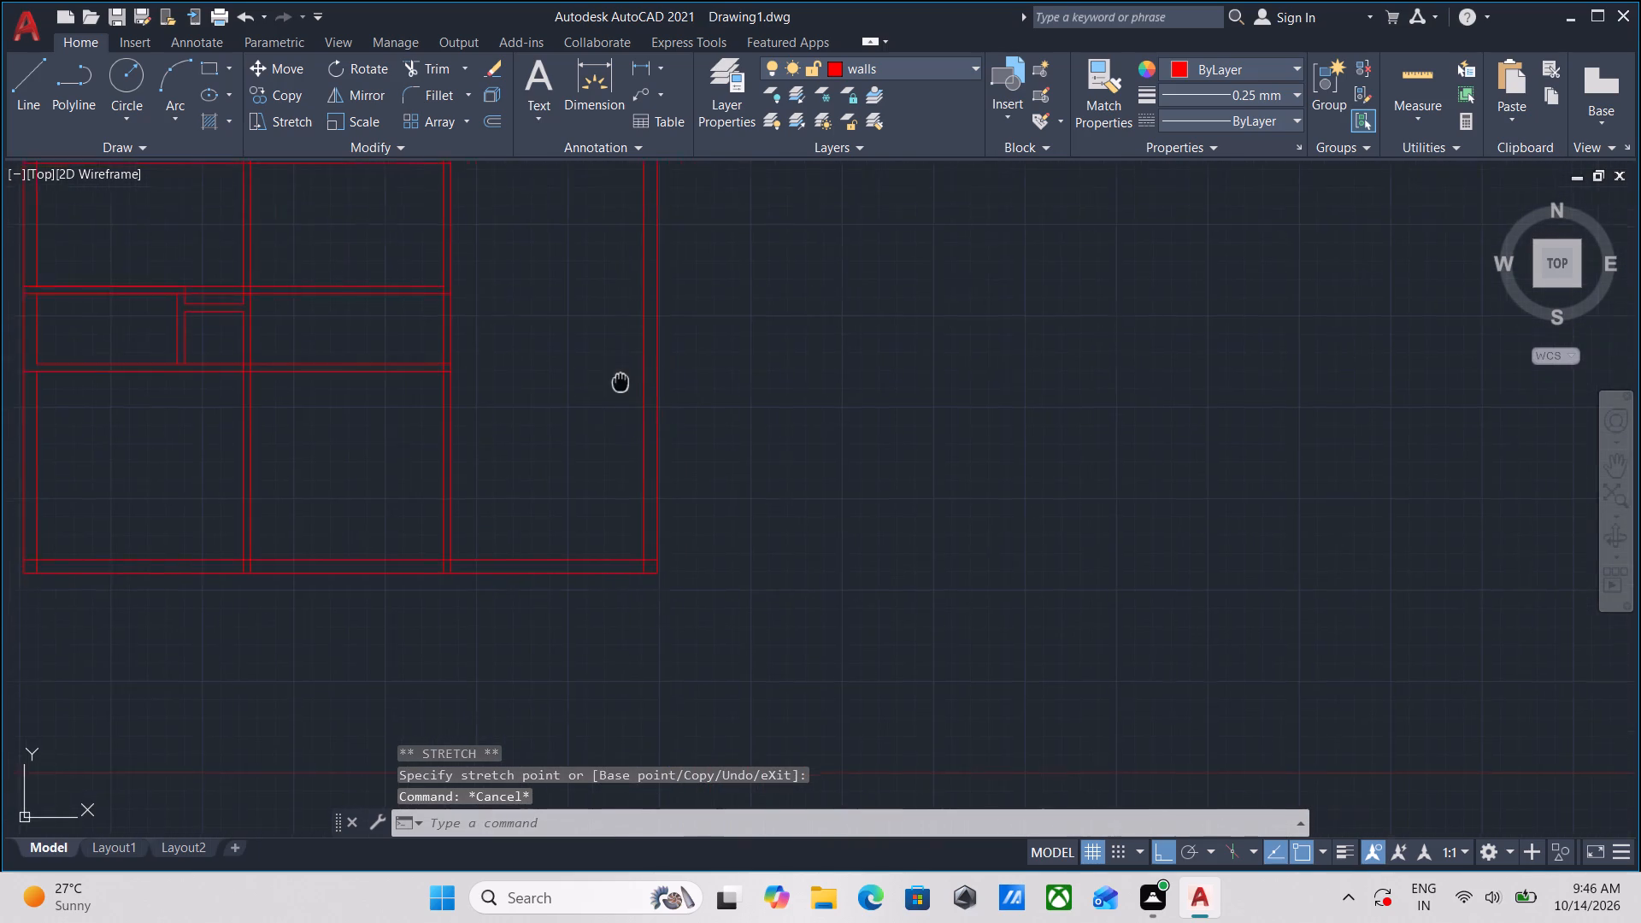
{"action": "middle_click_drag", "start_coordinate": [623, 378], "coordinate": [666, 313]}
{"action": "scroll", "coordinate": [632, 489], "scroll_direction": "up", "scroll_amount": 2}
{"action": "middle_click_drag", "start_coordinate": [627, 488], "coordinate": [556, 526]}
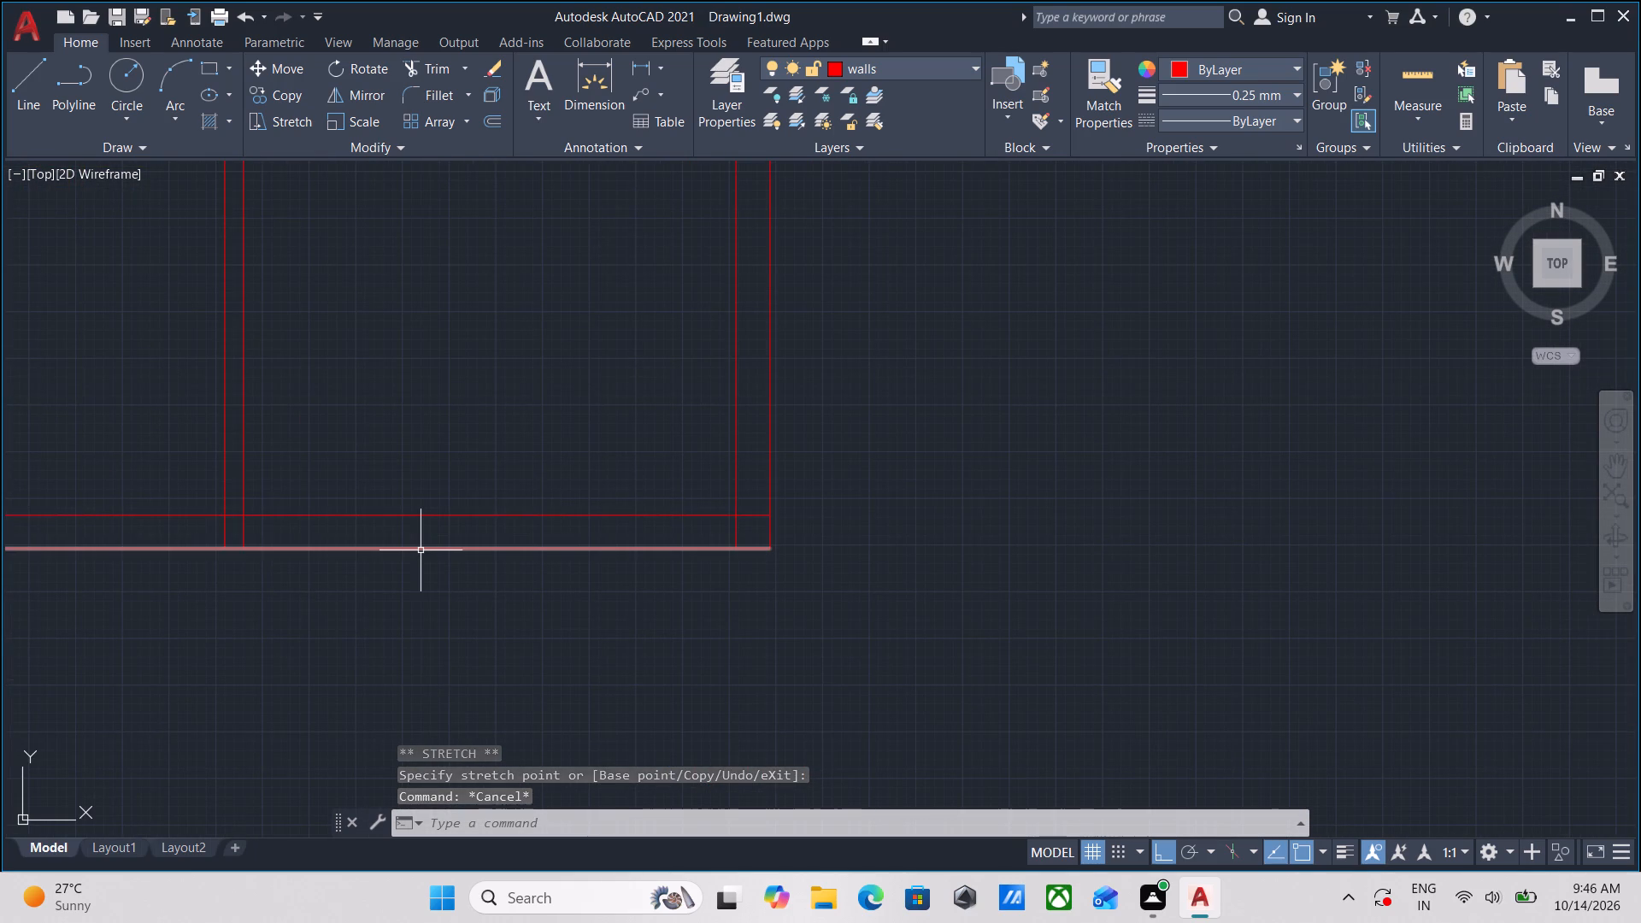
{"action": "scroll", "coordinate": [306, 506], "scroll_direction": "up", "scroll_amount": 2}
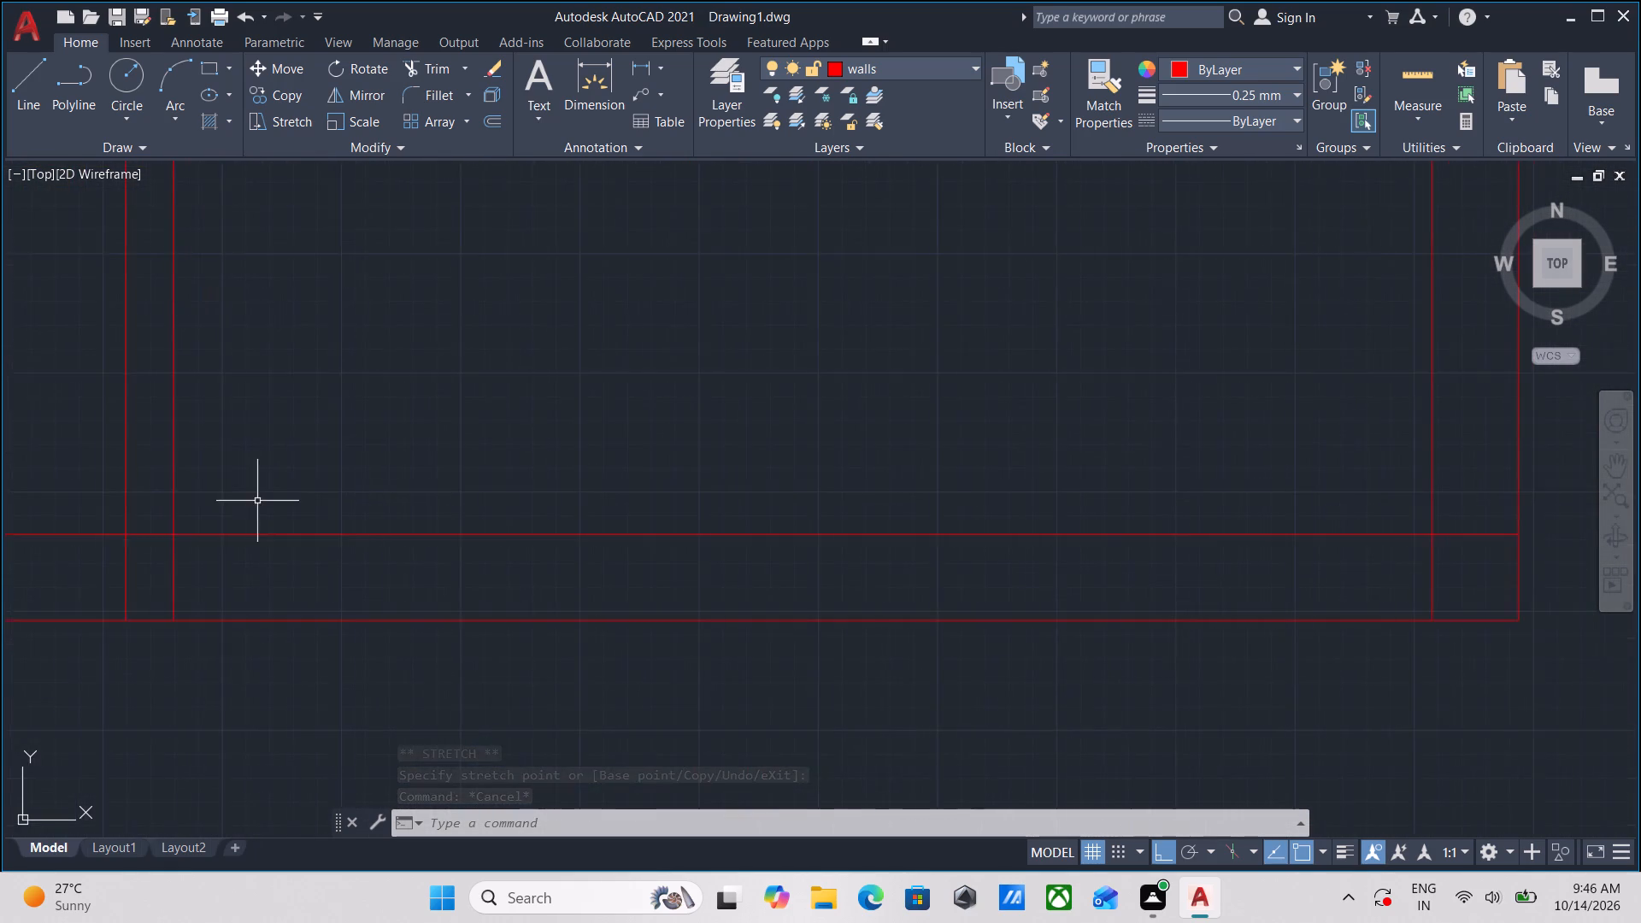
{"action": "middle_click_drag", "start_coordinate": [257, 501], "coordinate": [469, 507]}
{"action": "key", "text": "y"}
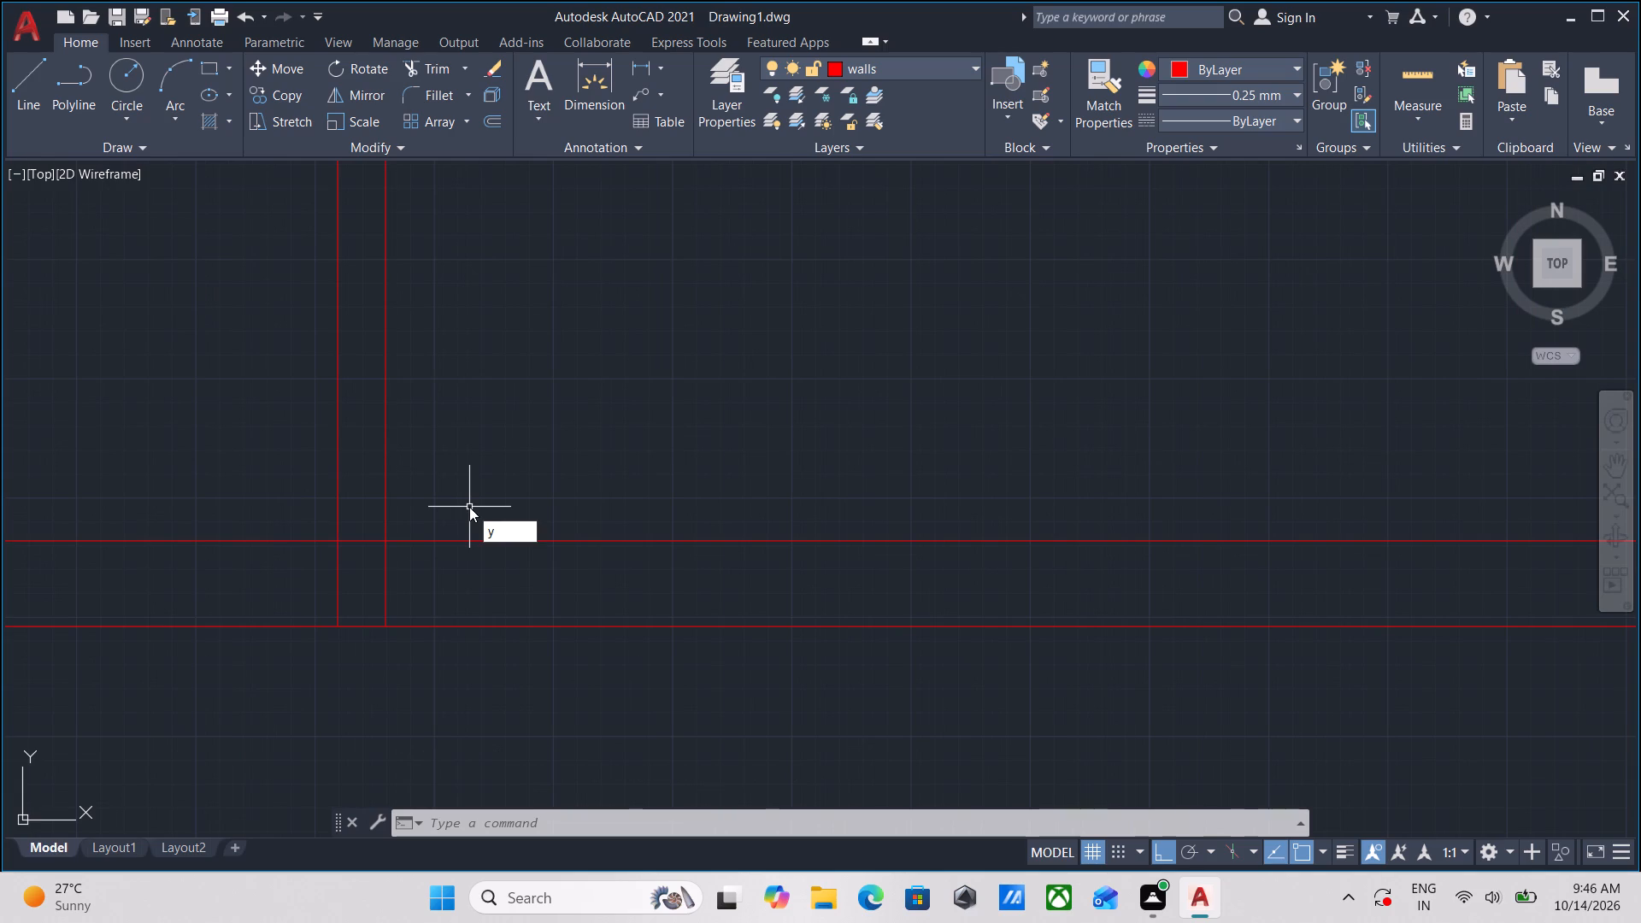
{"action": "key", "text": "BackSpace"}
{"action": "type", "text": "tr"}
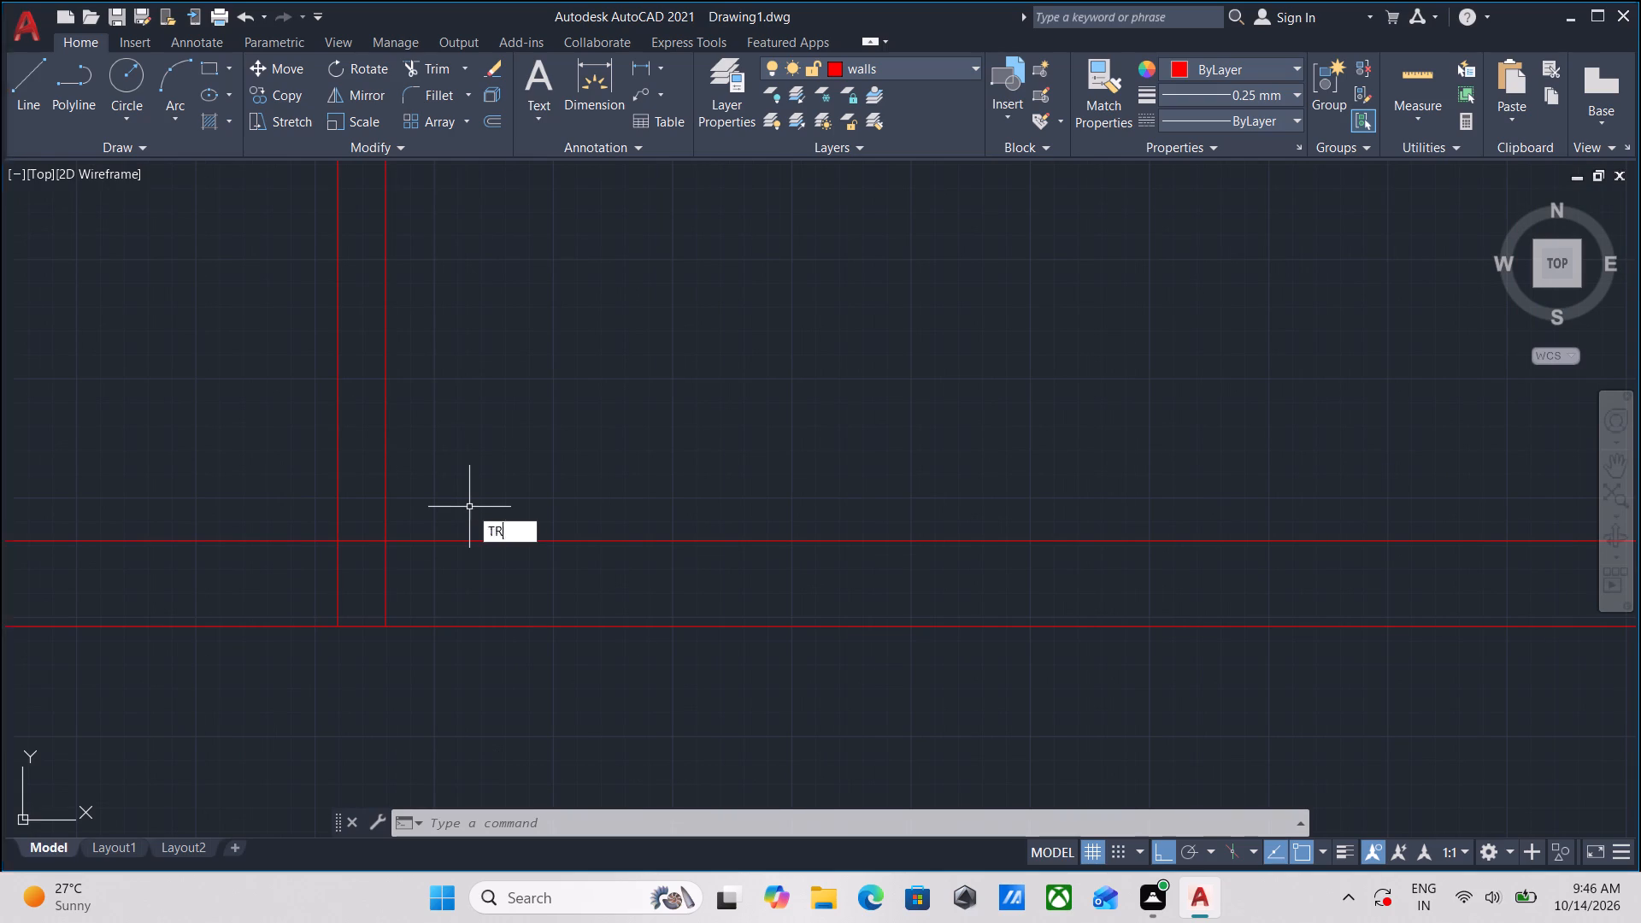
{"action": "key", "text": "Return"}
{"action": "scroll", "coordinate": [367, 533], "scroll_direction": "up", "scroll_amount": 1}
{"action": "left_click", "coordinate": [368, 509]}
{"action": "double_click", "coordinate": [355, 621]}
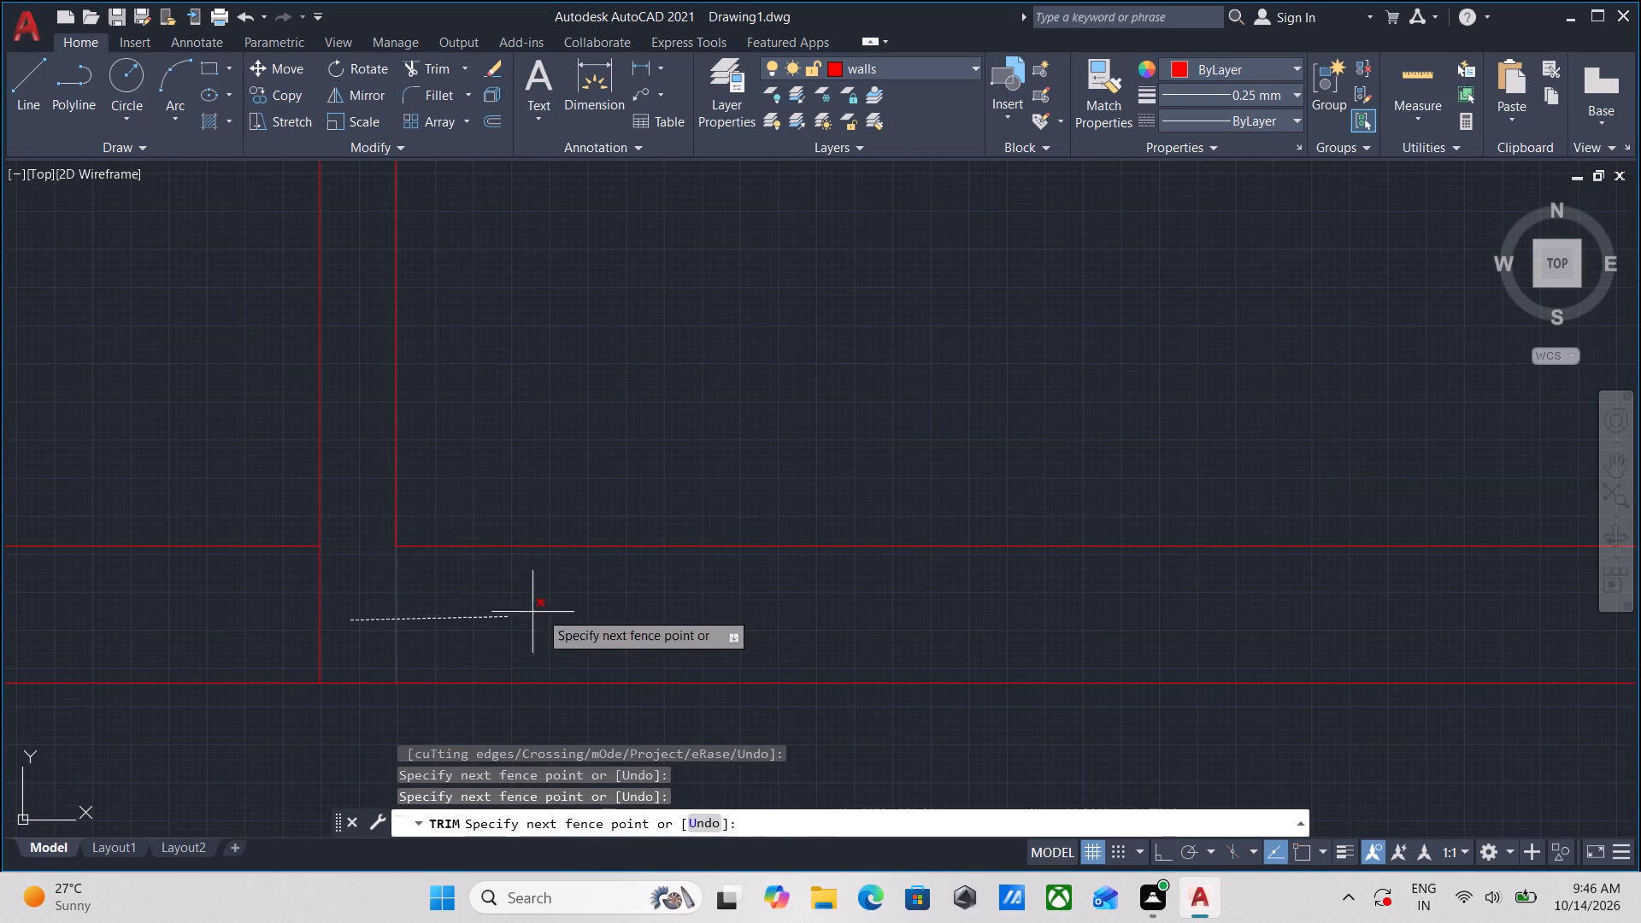
{"action": "left_click", "coordinate": [619, 610]}
Trim the overlapping inner-line stubs at the lower corner where the bottom wall meets the right-hand outer wall.
{"action": "scroll", "coordinate": [620, 610], "scroll_direction": "down", "scroll_amount": 3}
{"action": "middle_click_drag", "start_coordinate": [620, 610], "coordinate": [312, 608]}
{"action": "scroll", "coordinate": [721, 623], "scroll_direction": "up", "scroll_amount": 2}
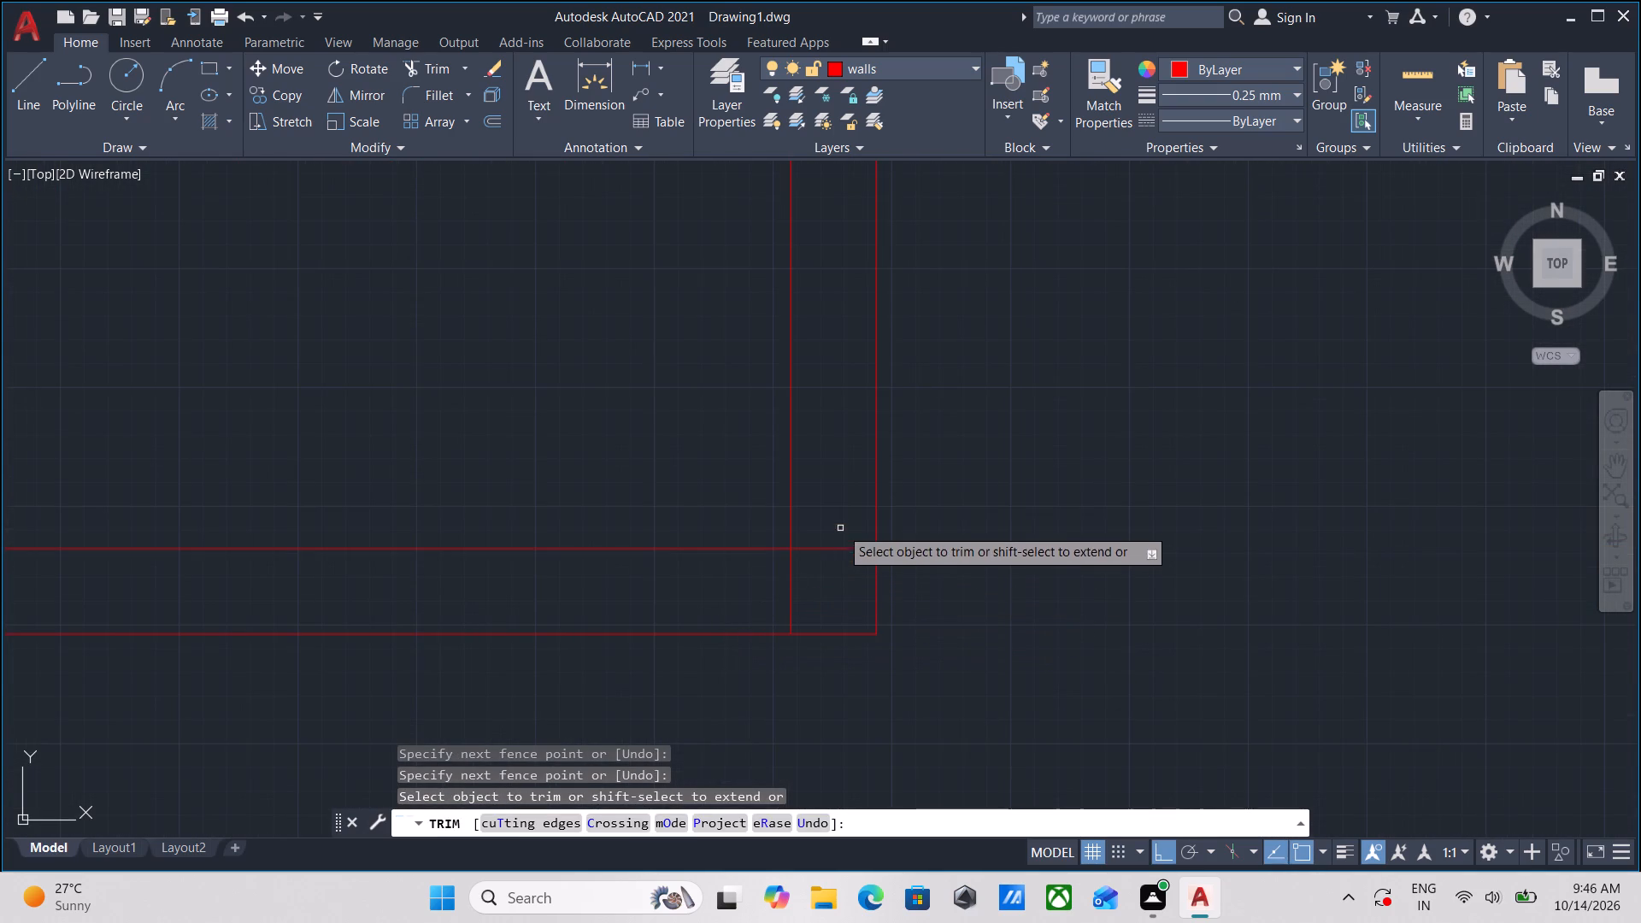
{"action": "left_click", "coordinate": [840, 519]}
{"action": "left_click", "coordinate": [842, 608]}
{"action": "left_click", "coordinate": [817, 603]}
{"action": "left_click", "coordinate": [726, 603]}
{"action": "scroll", "coordinate": [689, 602], "scroll_direction": "down", "scroll_amount": 2}
{"action": "middle_click_drag", "start_coordinate": [689, 602], "coordinate": [773, 597]}
{"action": "key", "text": "Escape"}
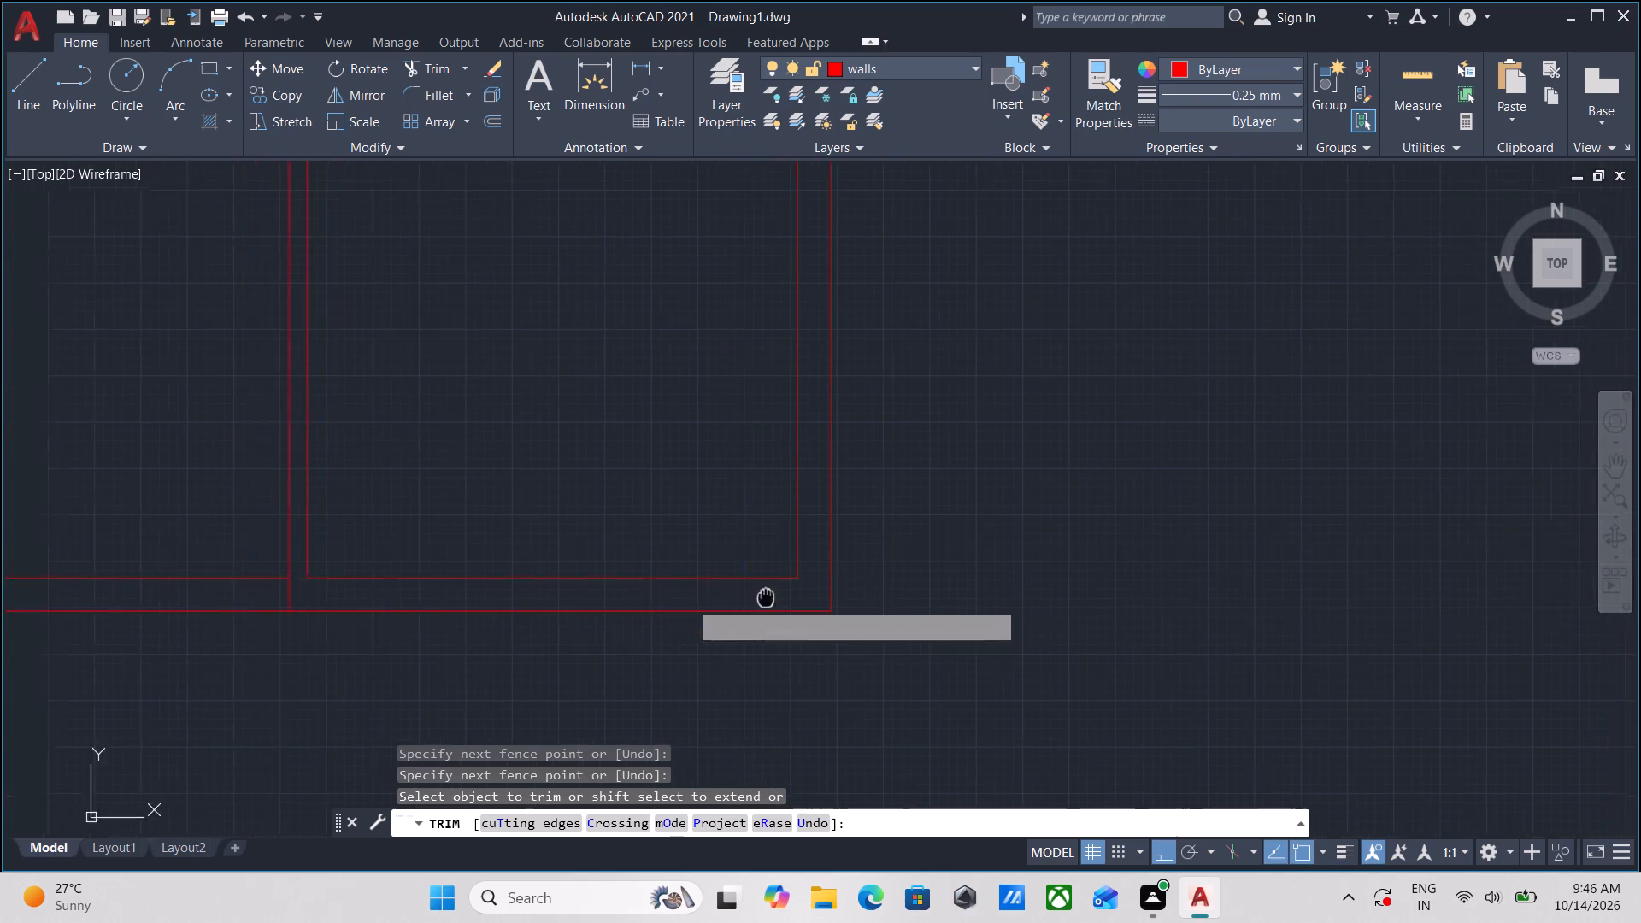
{"action": "middle_click_drag", "start_coordinate": [773, 597], "coordinate": [779, 597]}
{"action": "left_click", "coordinate": [662, 592]}
{"action": "key", "text": "Escape"}
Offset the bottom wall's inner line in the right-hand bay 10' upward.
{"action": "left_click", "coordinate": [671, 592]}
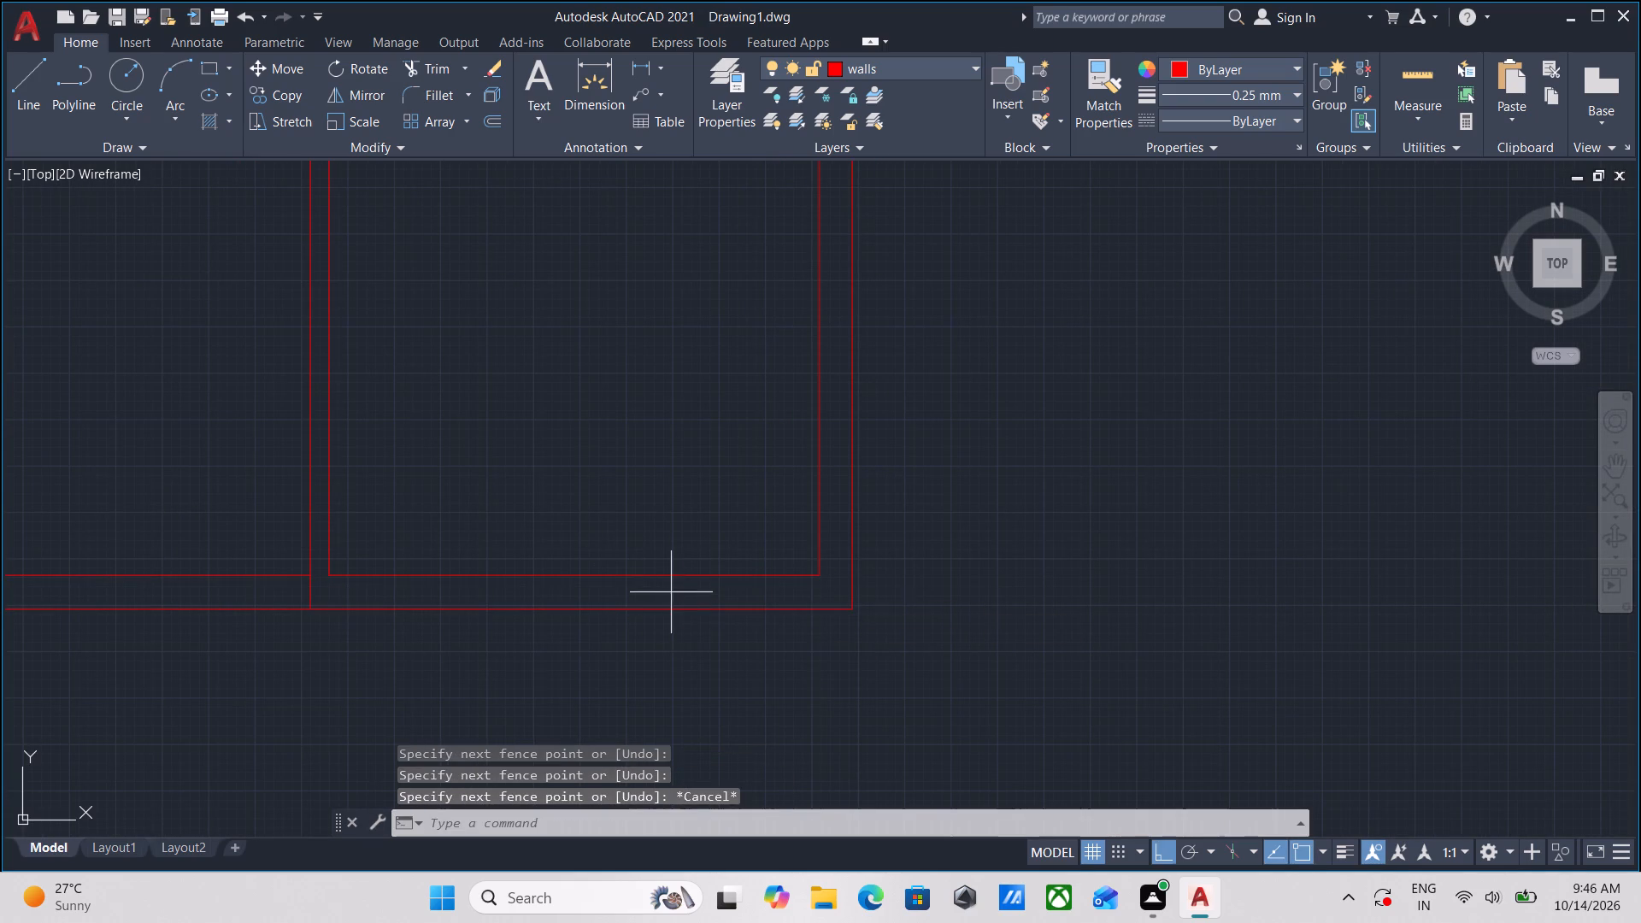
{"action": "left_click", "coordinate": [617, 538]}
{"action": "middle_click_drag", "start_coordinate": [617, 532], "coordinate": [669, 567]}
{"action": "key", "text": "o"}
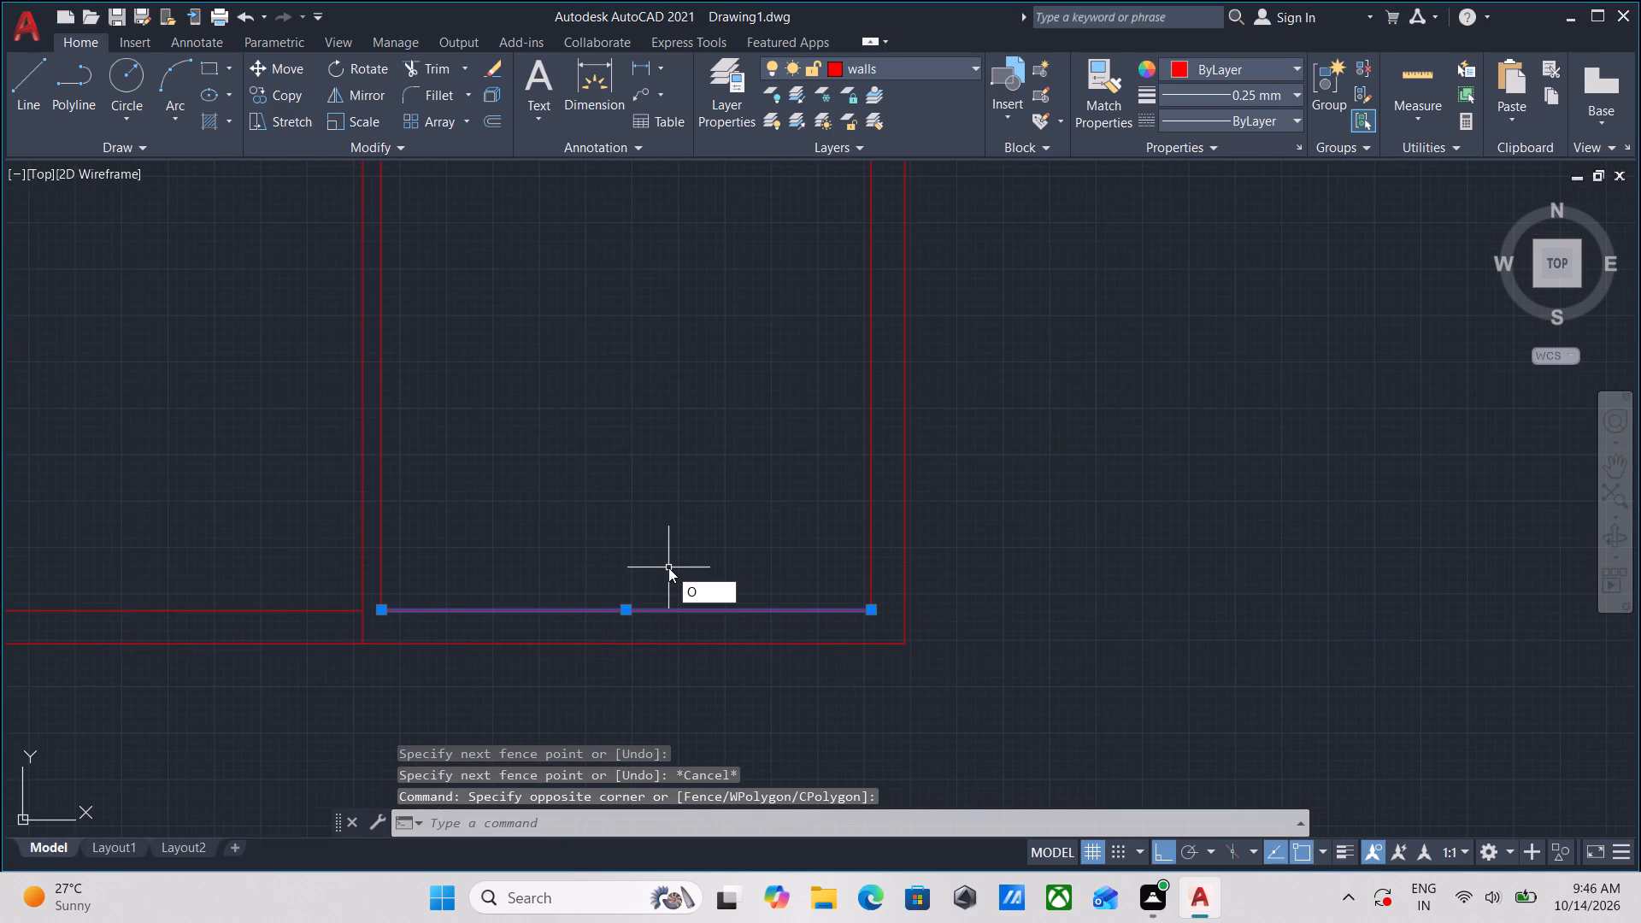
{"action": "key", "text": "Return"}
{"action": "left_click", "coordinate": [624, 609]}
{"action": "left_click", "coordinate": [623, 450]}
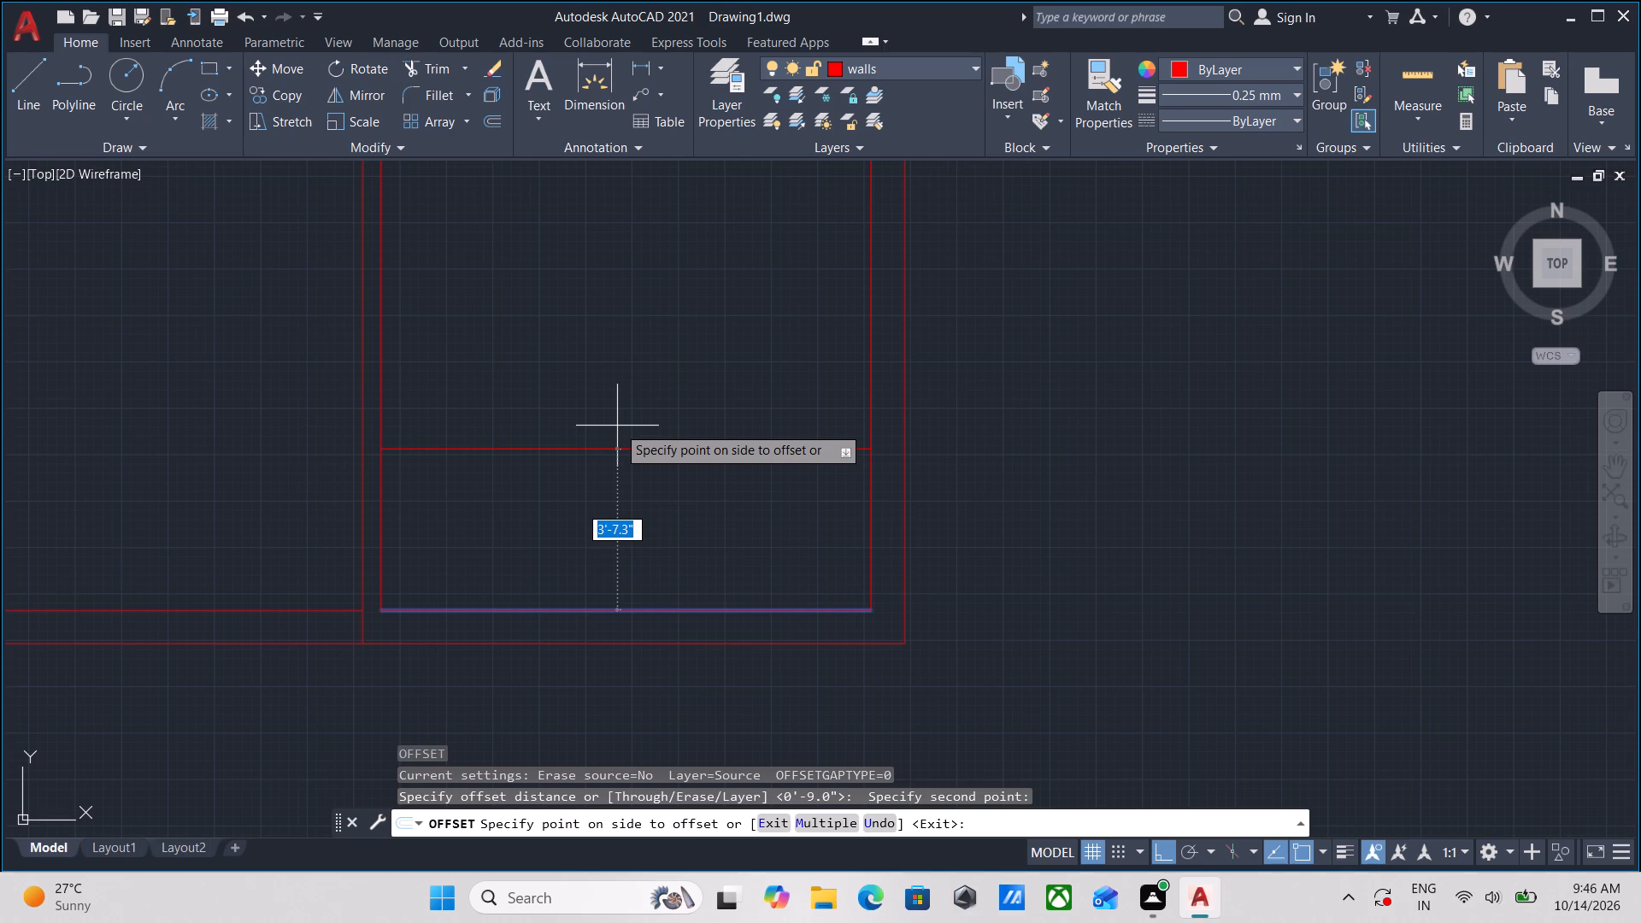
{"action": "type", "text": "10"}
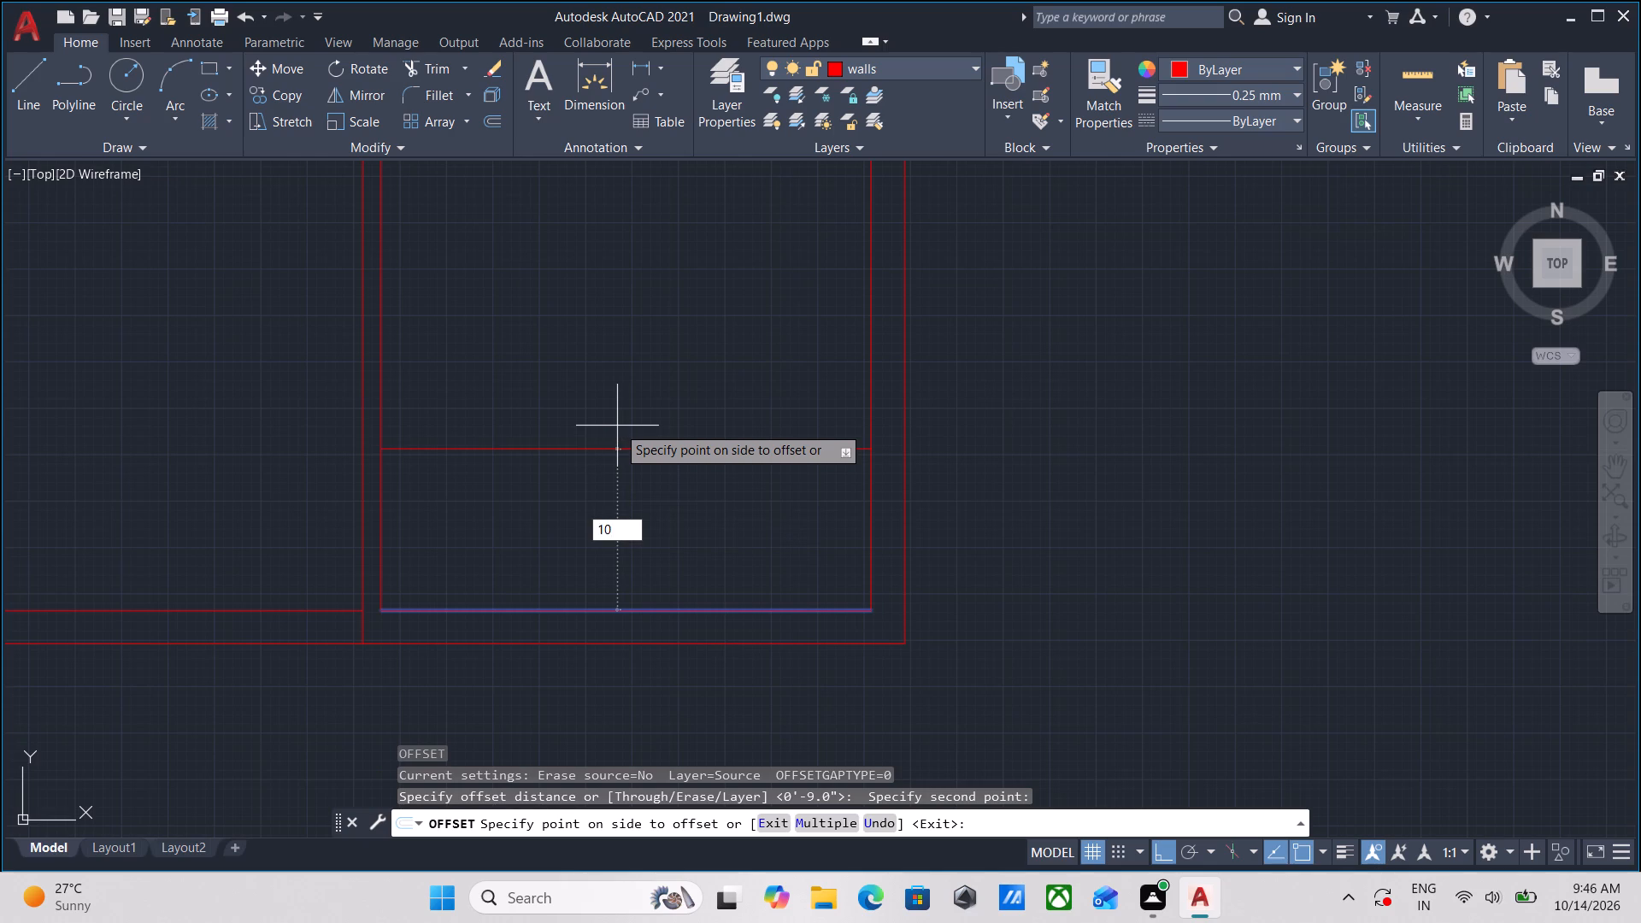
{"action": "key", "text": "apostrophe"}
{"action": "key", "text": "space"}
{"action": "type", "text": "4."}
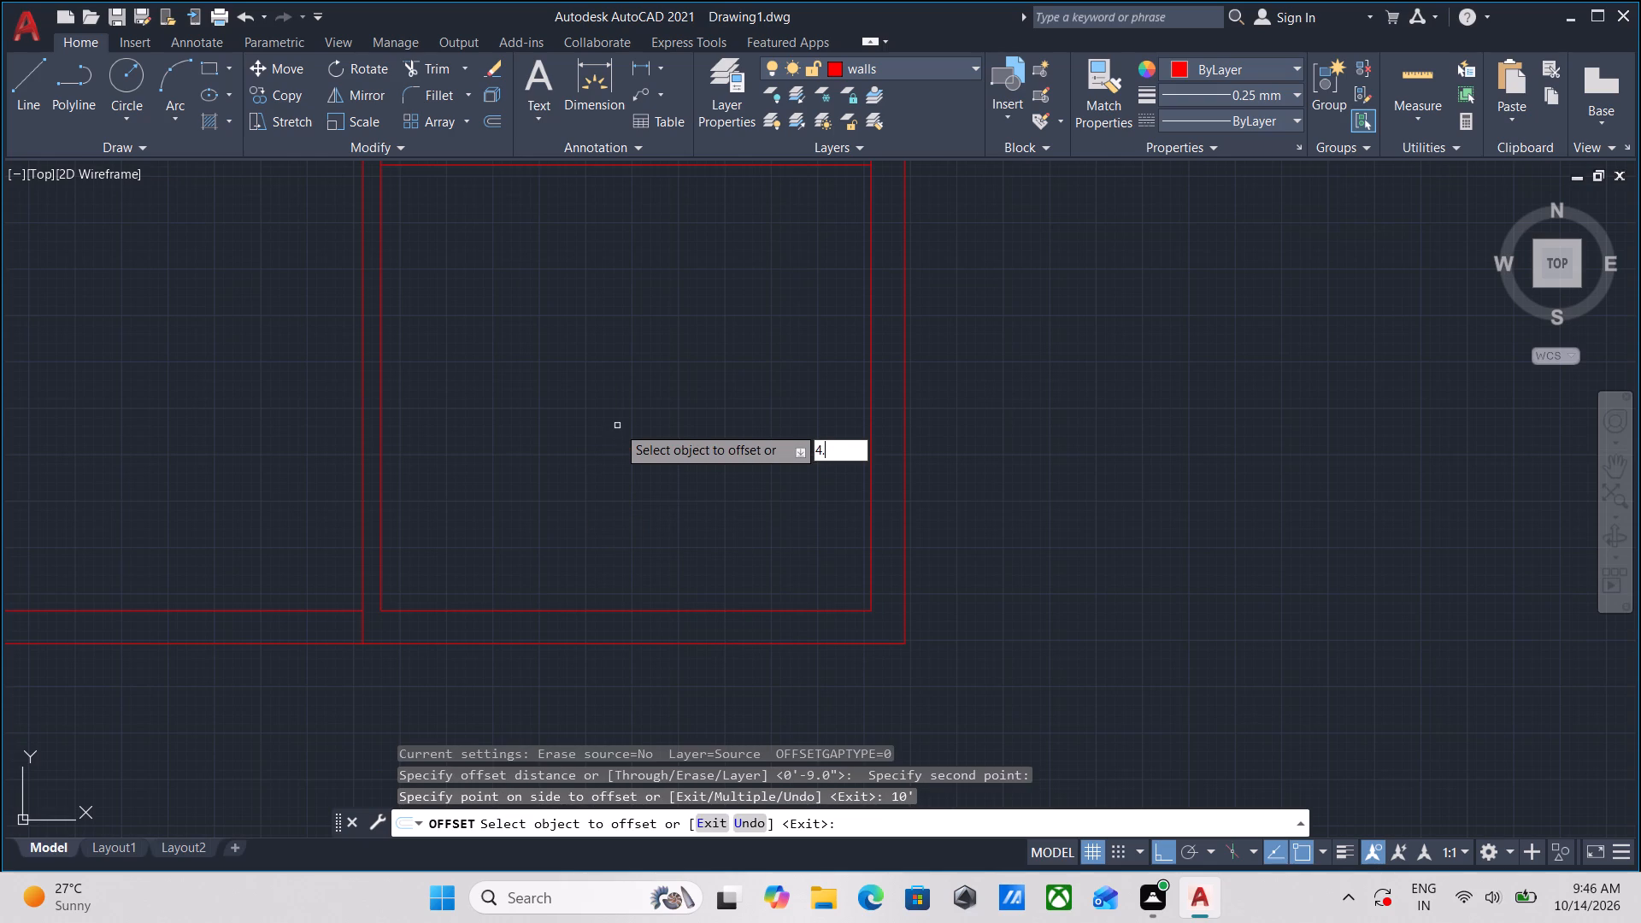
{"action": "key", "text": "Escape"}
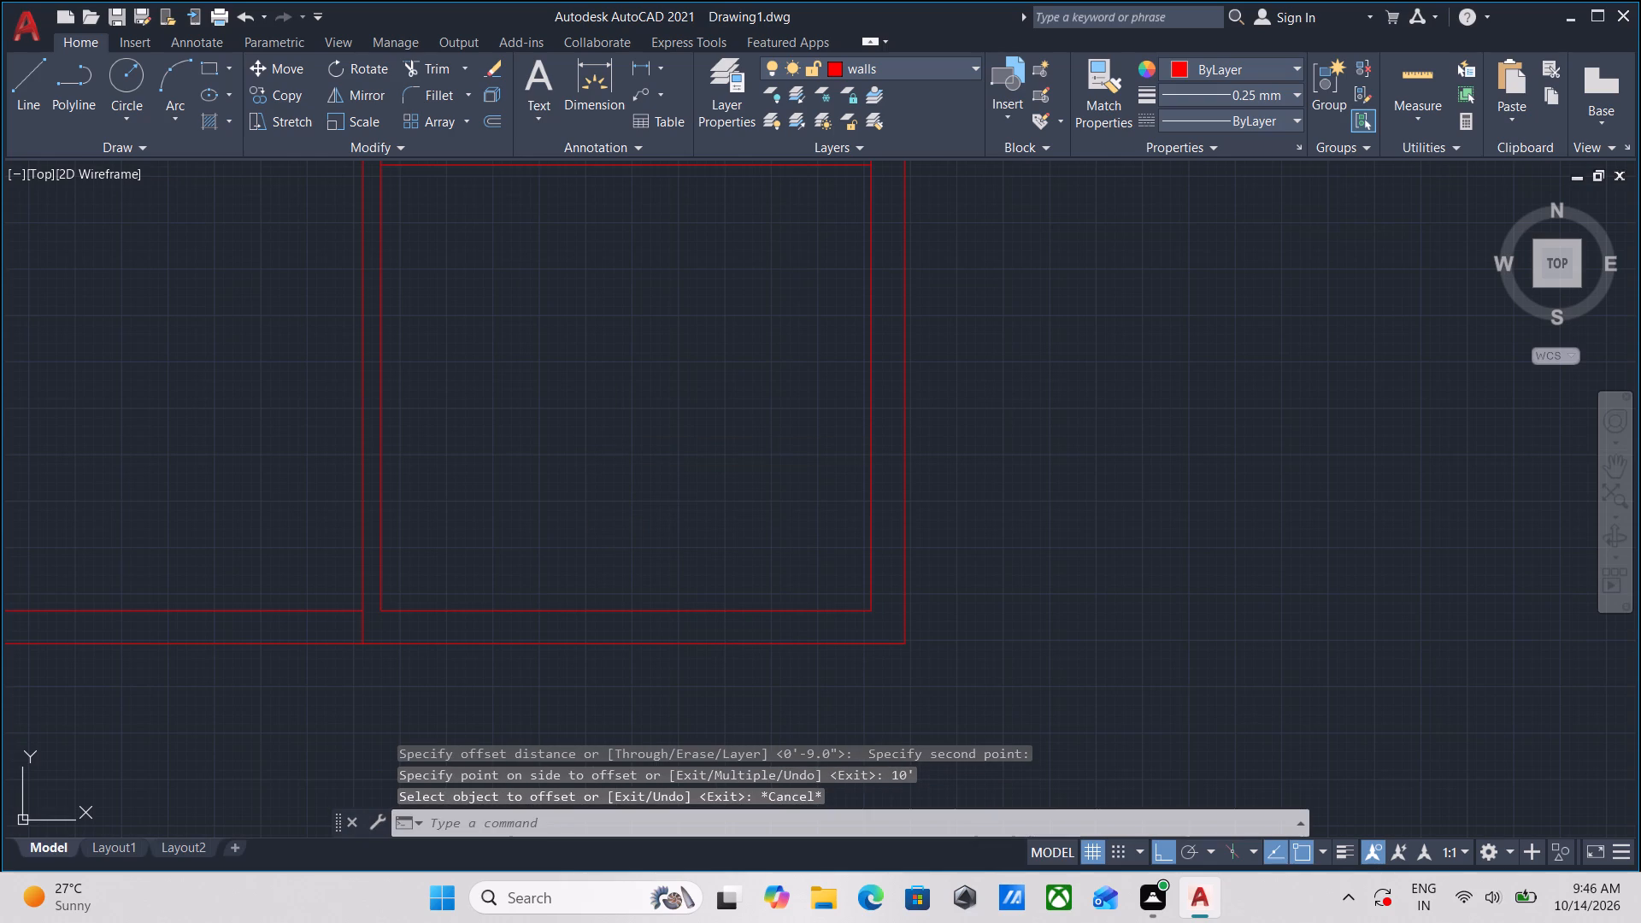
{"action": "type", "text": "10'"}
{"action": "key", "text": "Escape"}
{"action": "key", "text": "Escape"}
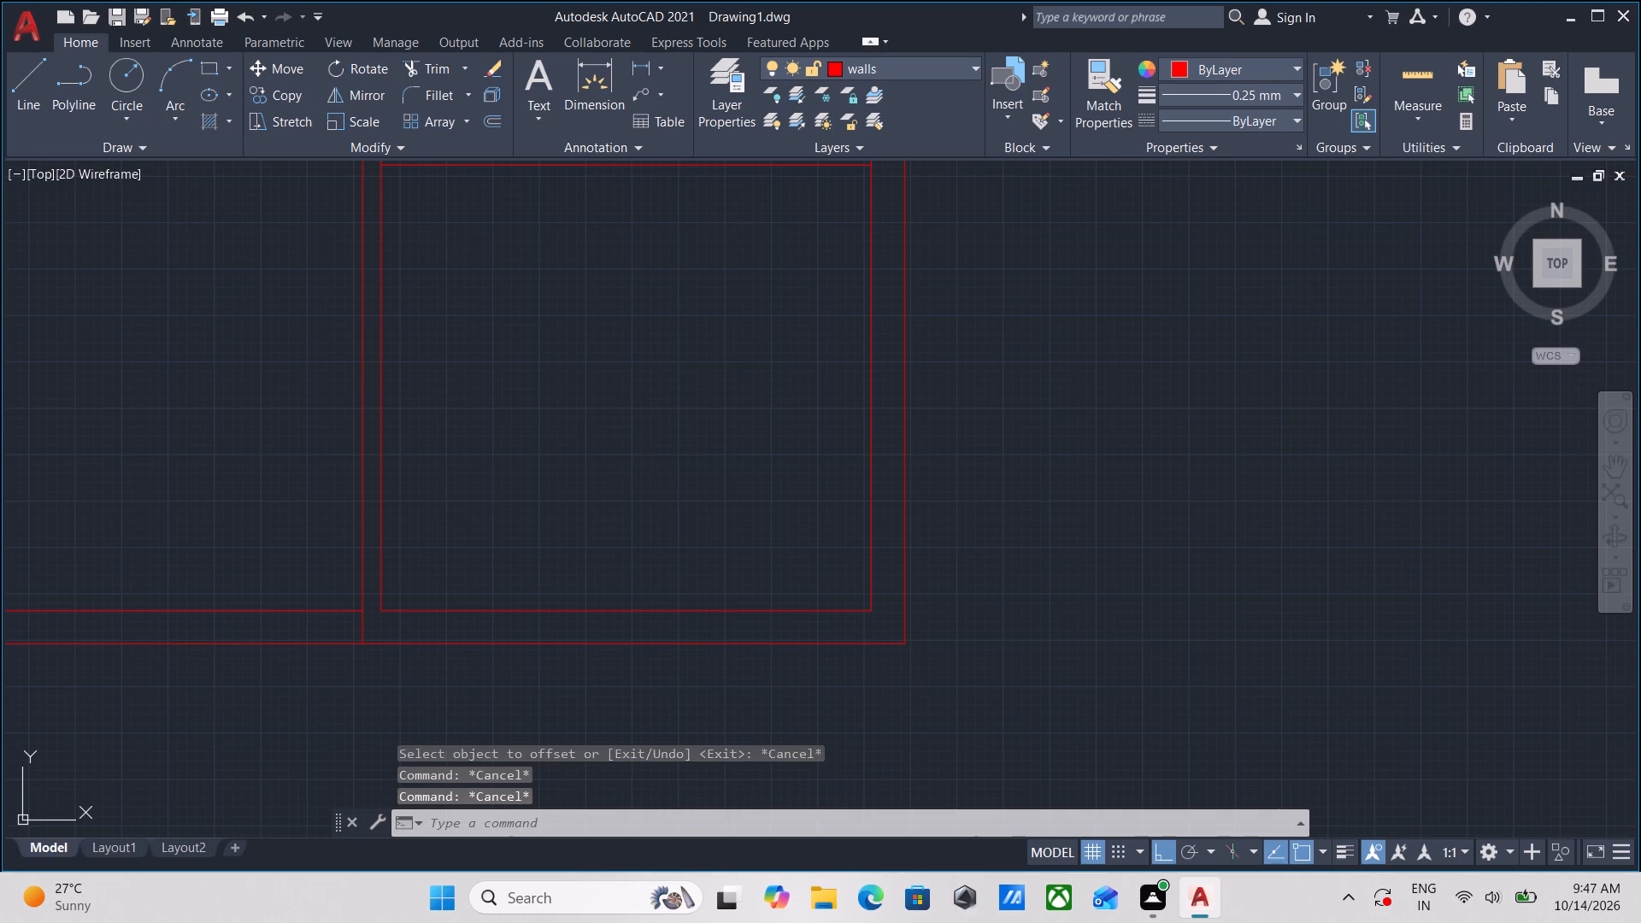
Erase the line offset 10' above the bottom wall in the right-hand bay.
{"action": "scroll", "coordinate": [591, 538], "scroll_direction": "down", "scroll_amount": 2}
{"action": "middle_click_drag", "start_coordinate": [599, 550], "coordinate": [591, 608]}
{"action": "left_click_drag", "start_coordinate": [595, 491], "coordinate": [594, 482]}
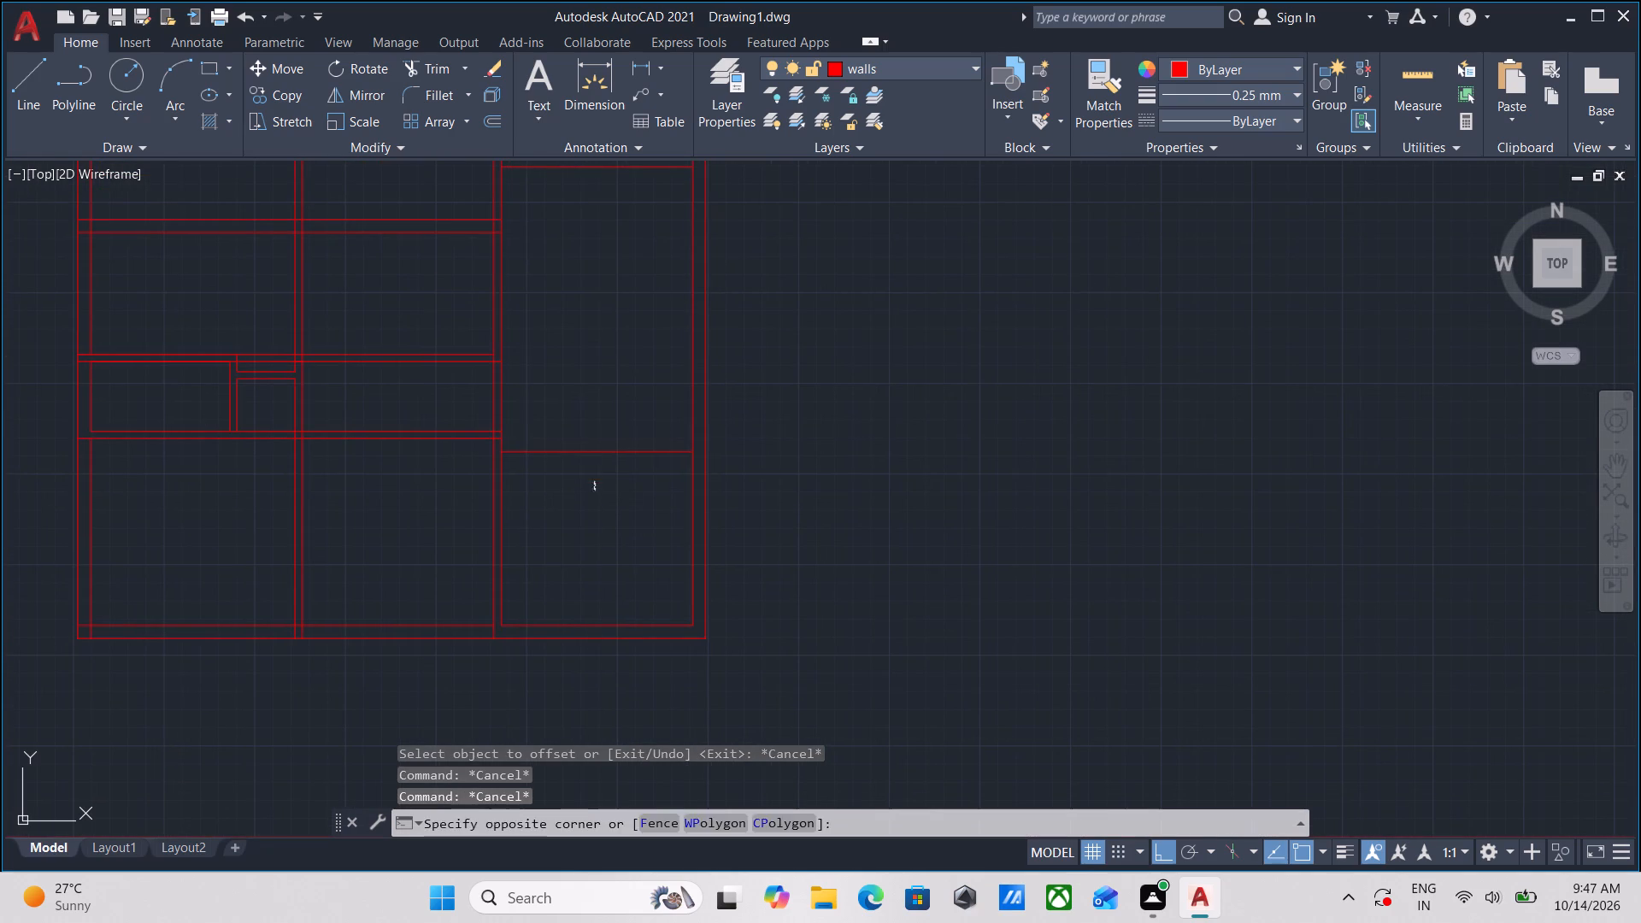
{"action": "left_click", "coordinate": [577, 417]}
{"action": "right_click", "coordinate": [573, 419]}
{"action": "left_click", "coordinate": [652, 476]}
Offset the bottom wall's inner line in the right-hand bay 10'4.5" upward.
{"action": "scroll", "coordinate": [610, 675], "scroll_direction": "up", "scroll_amount": 1}
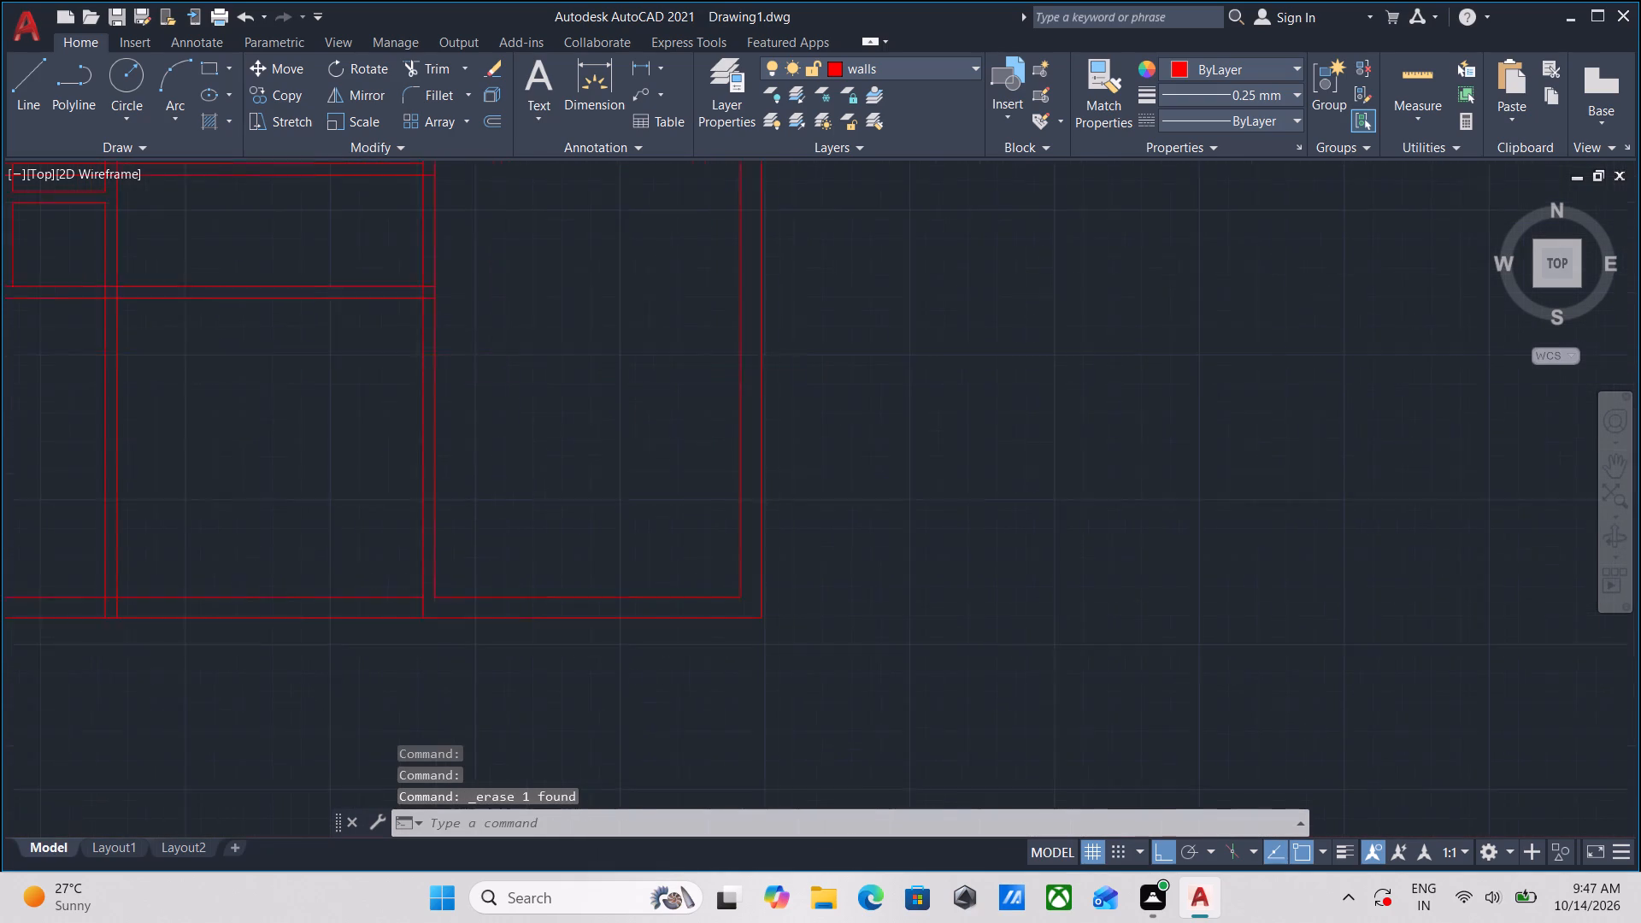
{"action": "scroll", "coordinate": [610, 675], "scroll_direction": "up", "scroll_amount": 1}
{"action": "left_click", "coordinate": [577, 567]}
{"action": "left_click", "coordinate": [526, 503]}
{"action": "key", "text": "o"}
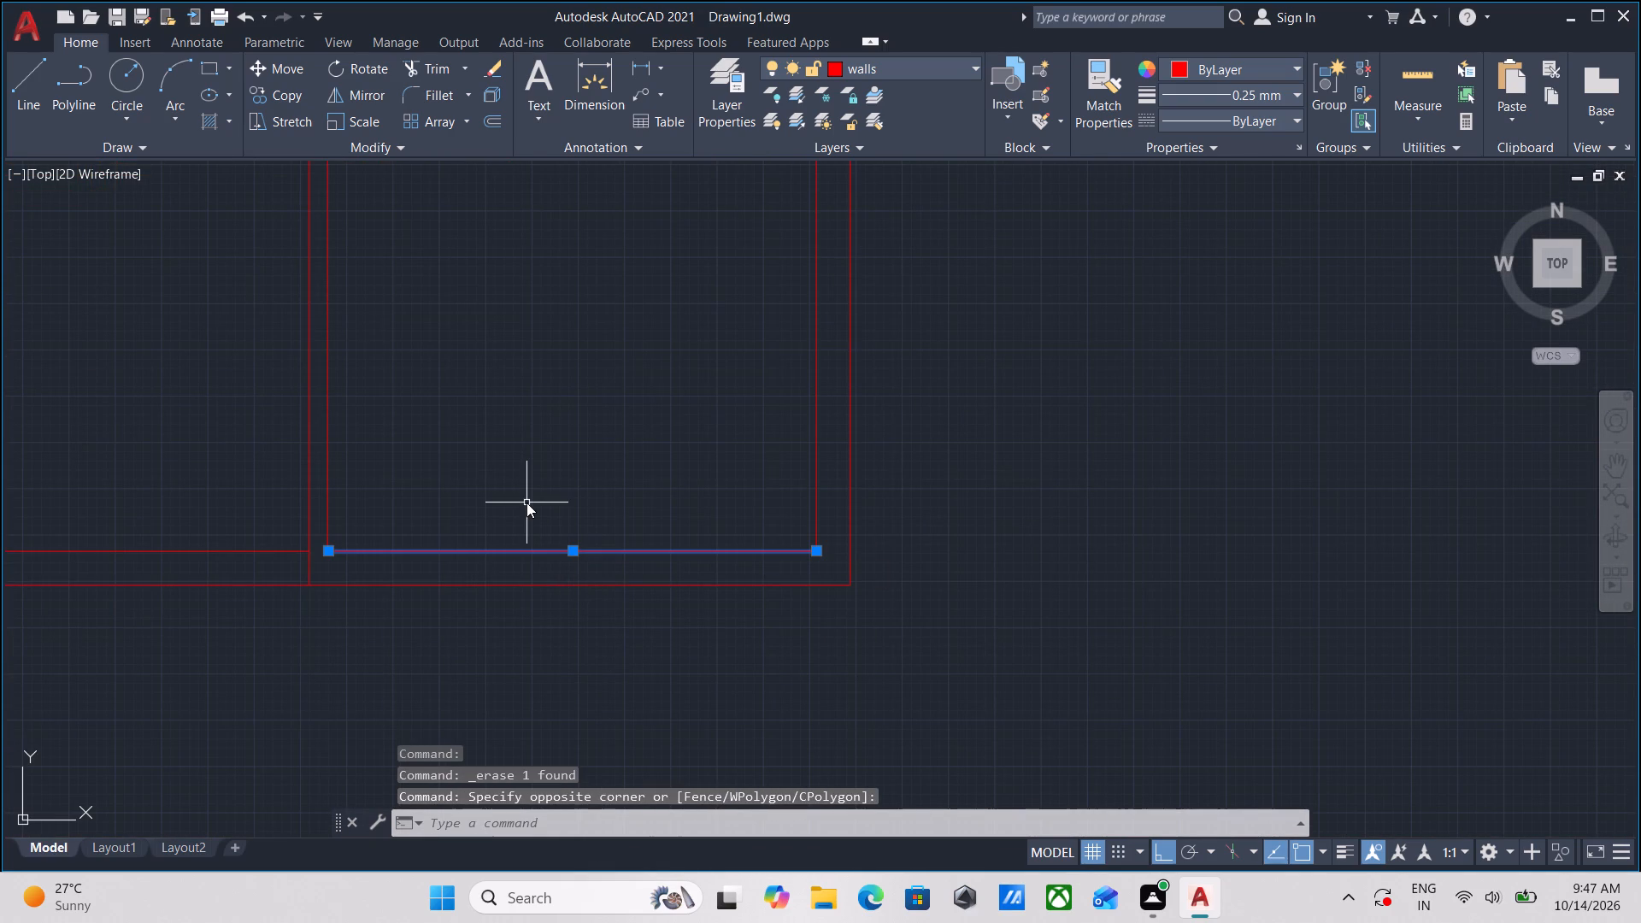
{"action": "key", "text": "Return"}
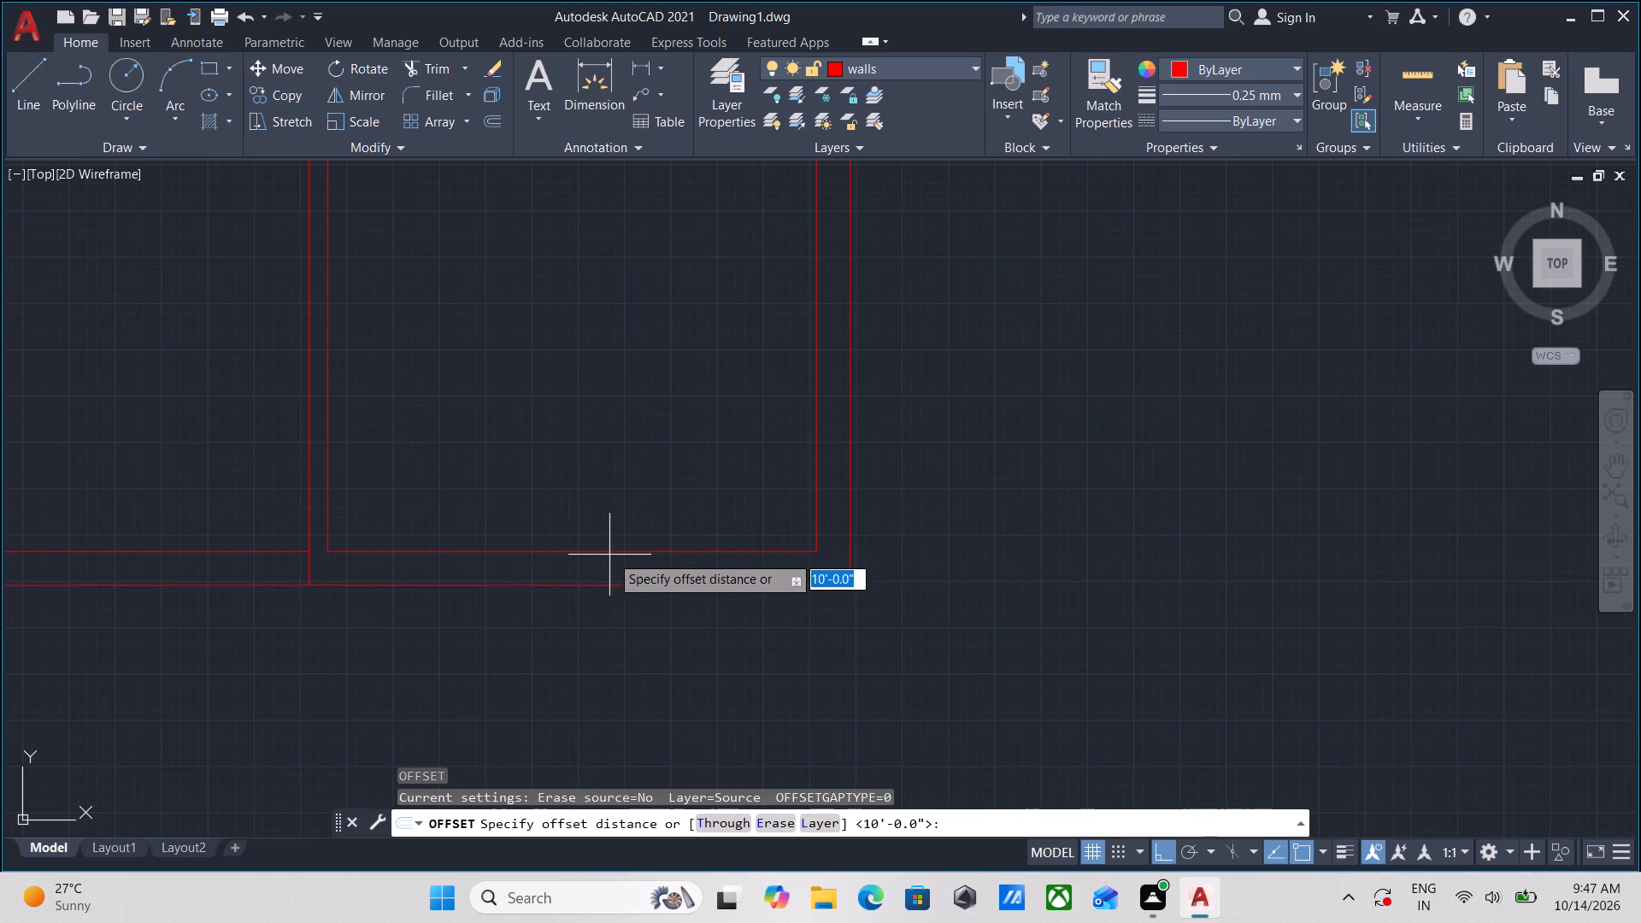
{"action": "left_click", "coordinate": [573, 550]}
{"action": "left_click", "coordinate": [557, 403]}
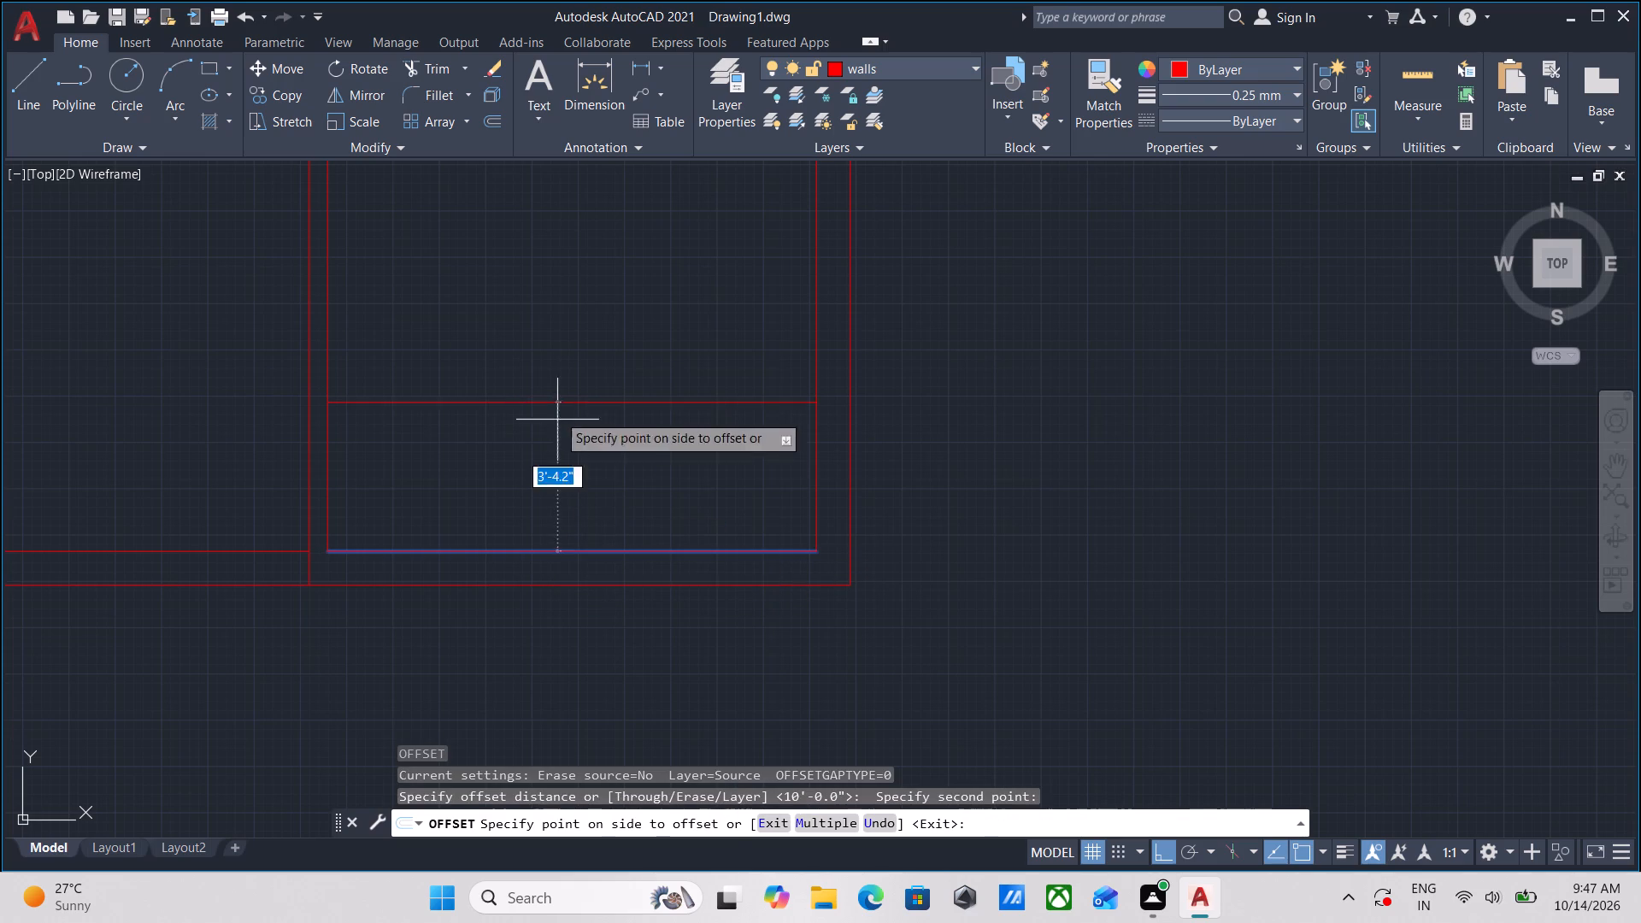
{"action": "type", "text": "10"}
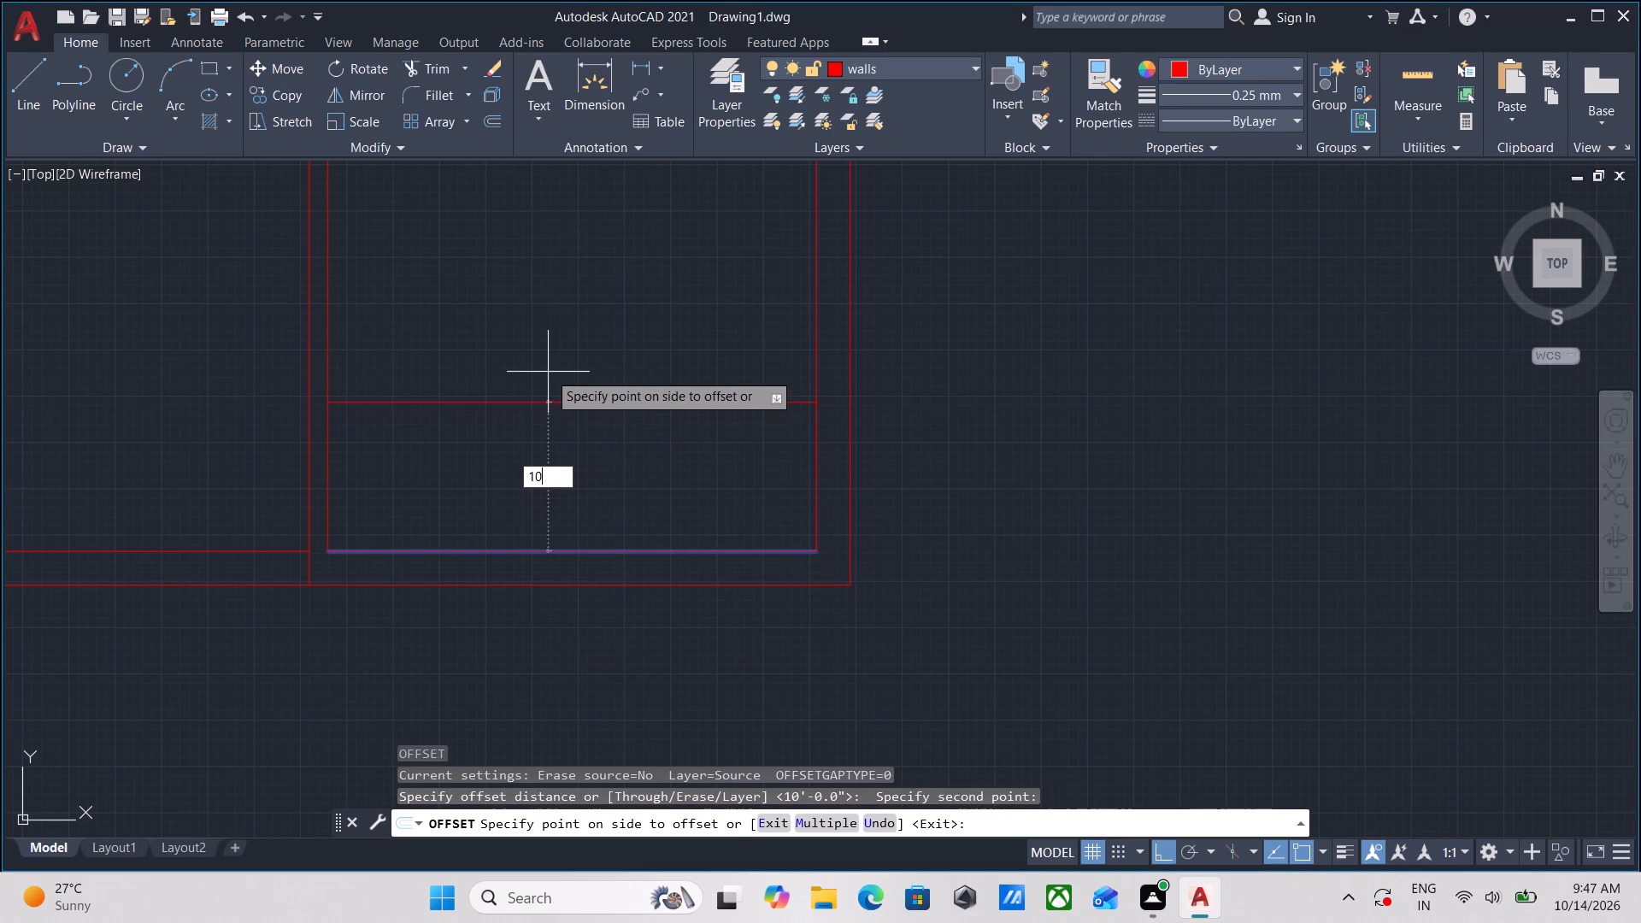
{"action": "key", "text": "apostrophe"}
{"action": "type", "text": "4."}
{"action": "key", "text": "5"}
{"action": "key", "text": "shift+quotedbl"}
{"action": "key", "text": "Return"}
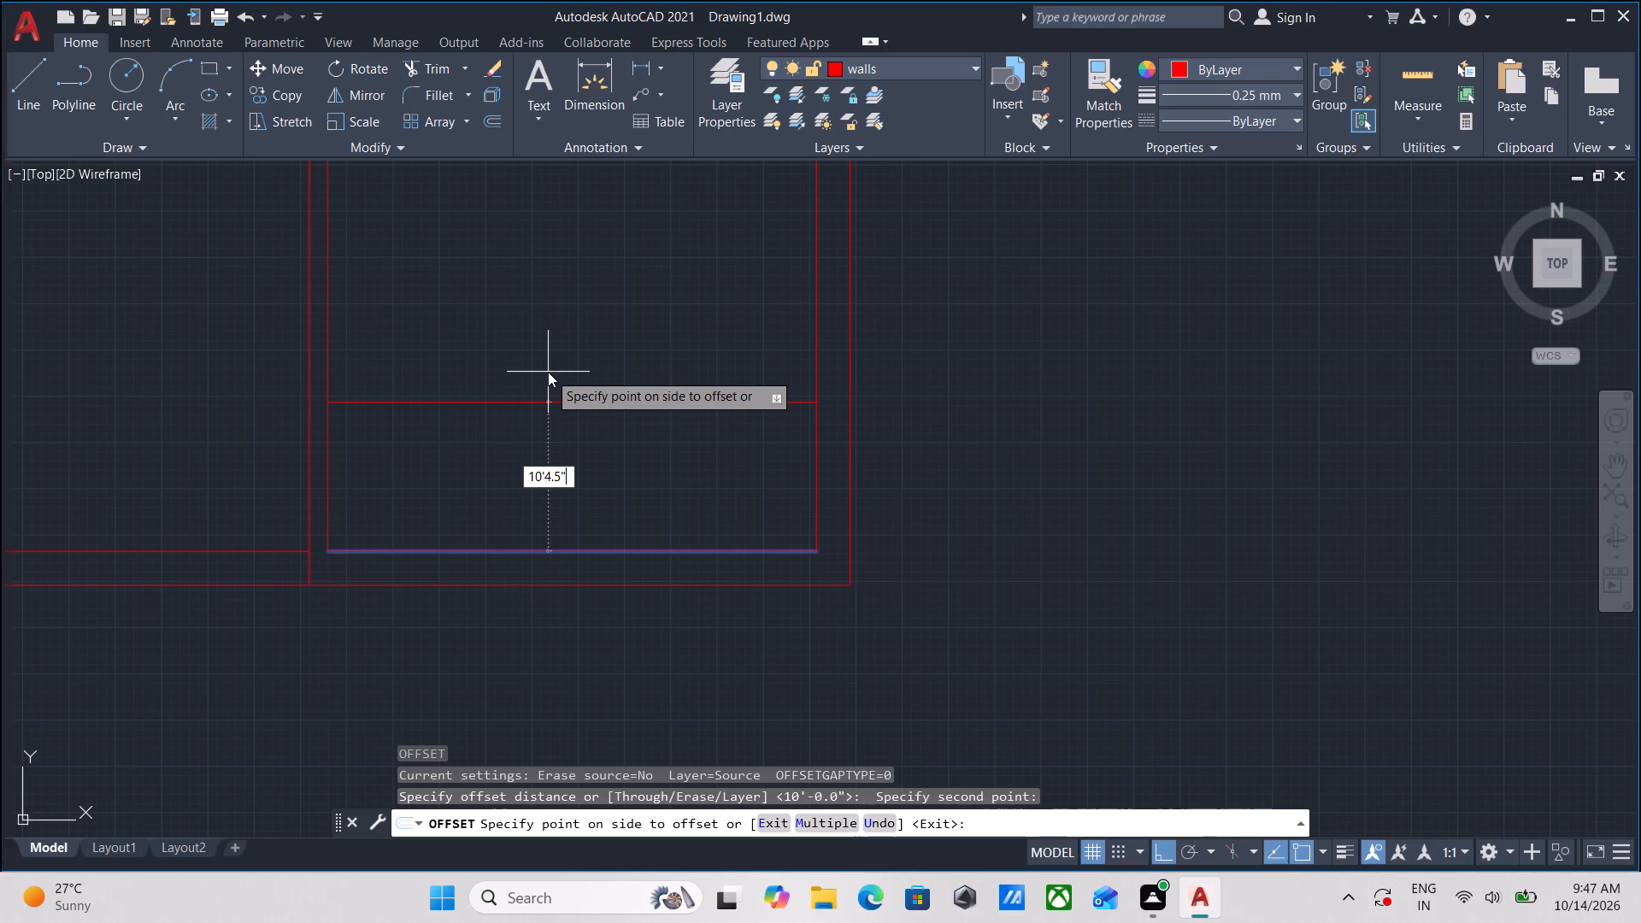
Offset the new horizontal line in the right-hand bay 5" upward to form a partition wall.
{"action": "scroll", "coordinate": [548, 372], "scroll_direction": "up", "scroll_amount": 1}
{"action": "scroll", "coordinate": [553, 369], "scroll_direction": "down", "scroll_amount": 2}
{"action": "middle_click_drag", "start_coordinate": [557, 376], "coordinate": [562, 574]}
{"action": "middle_click_drag", "start_coordinate": [561, 441], "coordinate": [555, 526]}
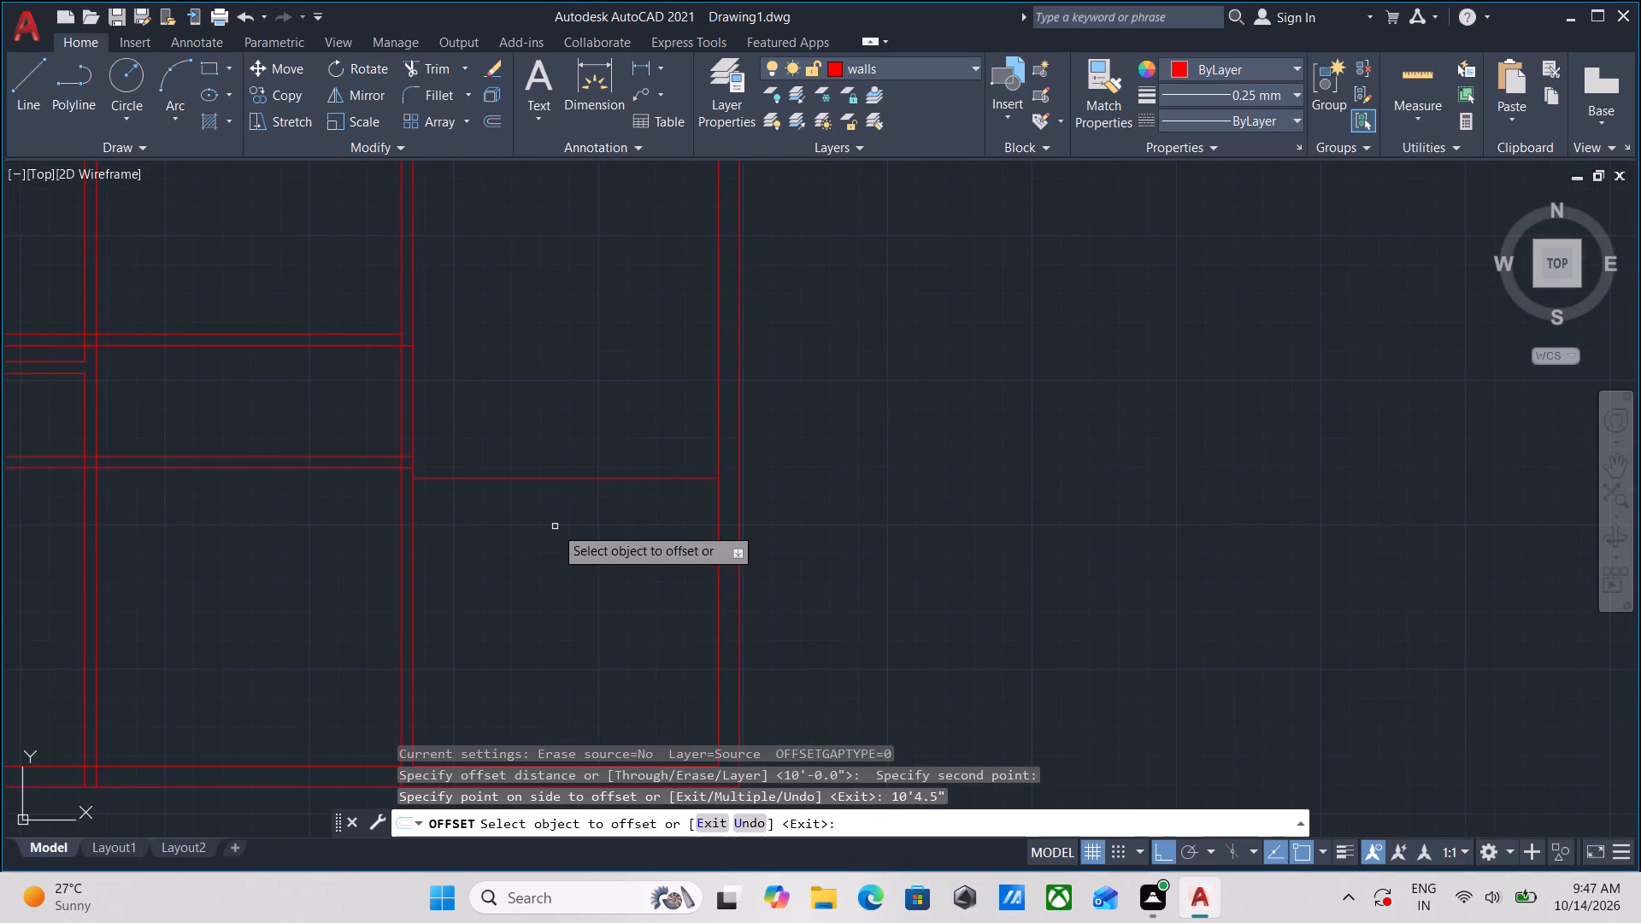
{"action": "middle_click_drag", "start_coordinate": [561, 523], "coordinate": [562, 586]}
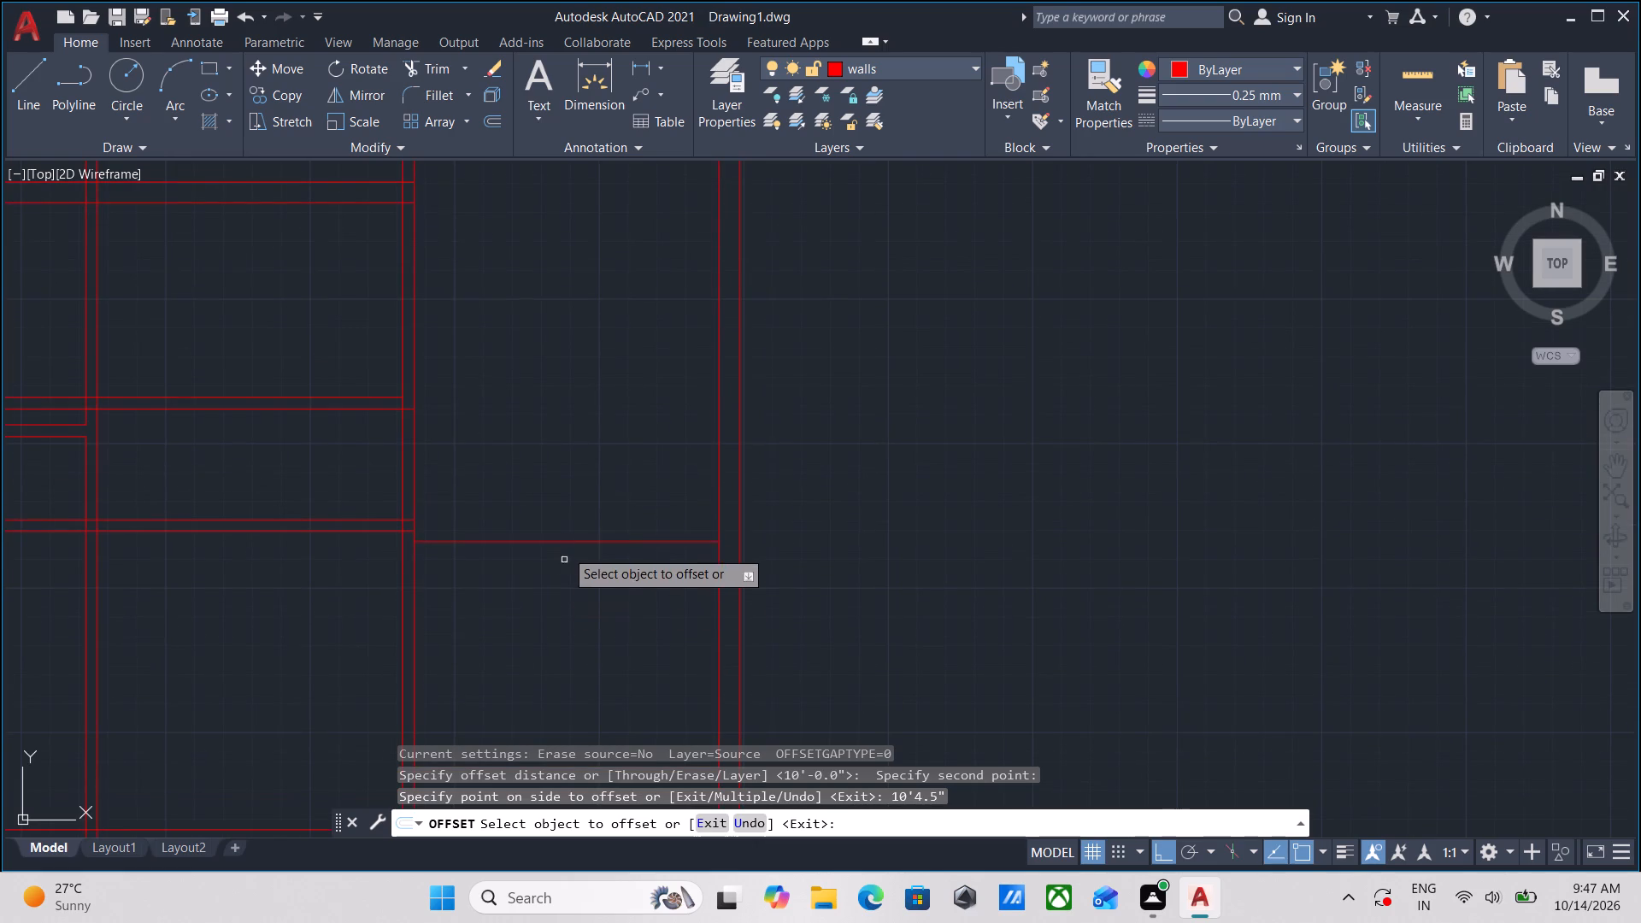
{"action": "left_click", "coordinate": [562, 539]}
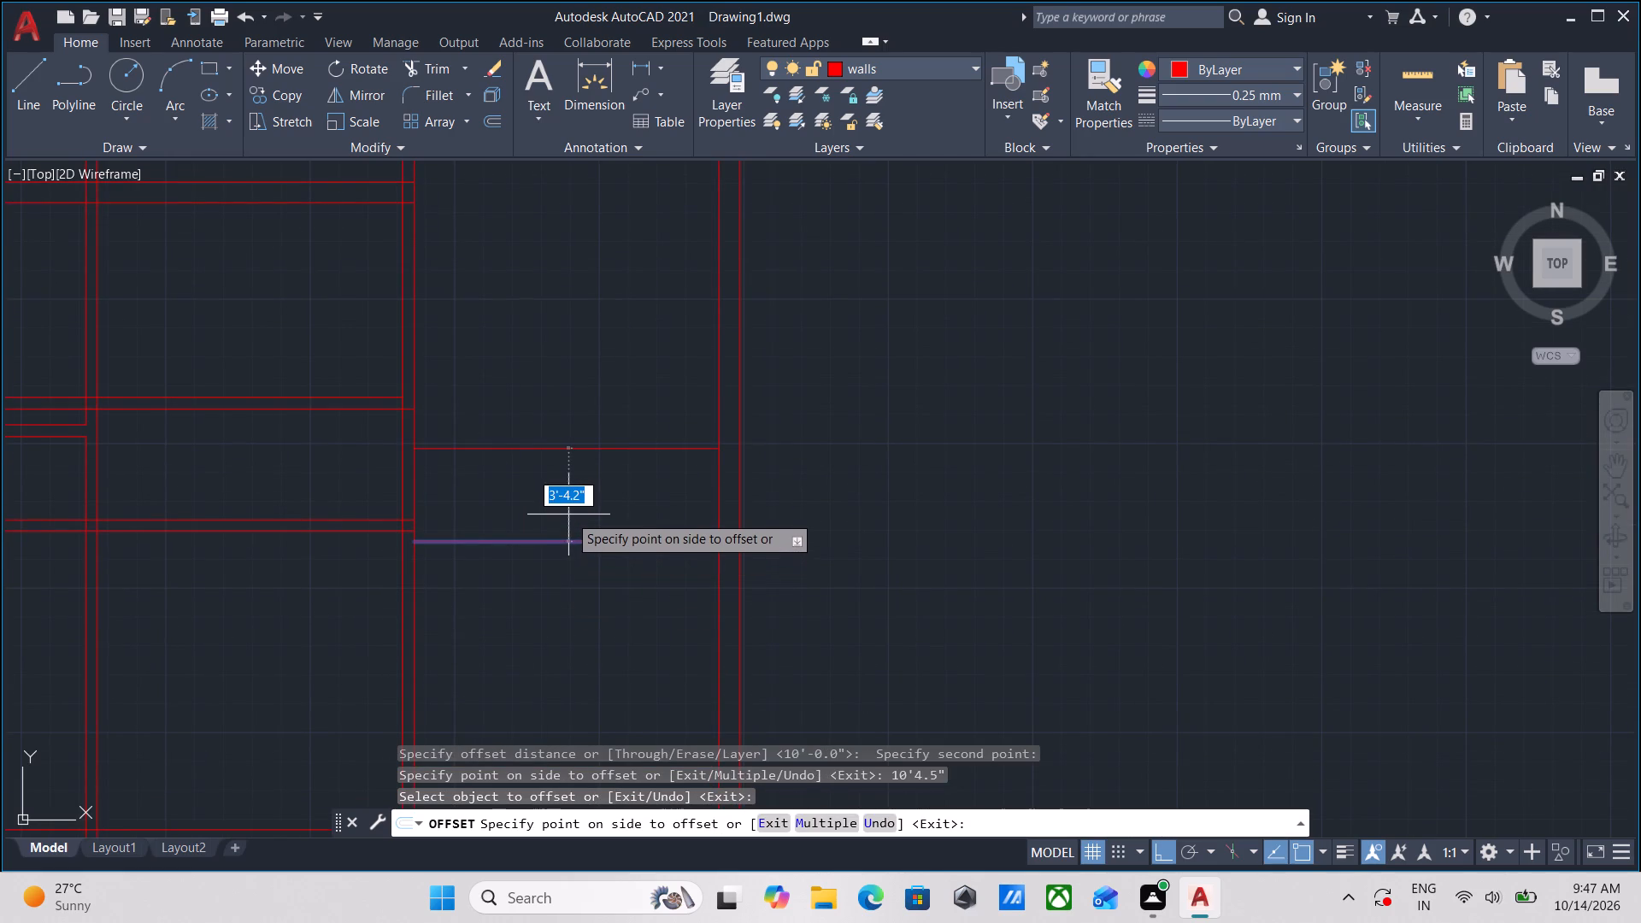
{"action": "key", "text": "5"}
{"action": "key", "text": "Return"}
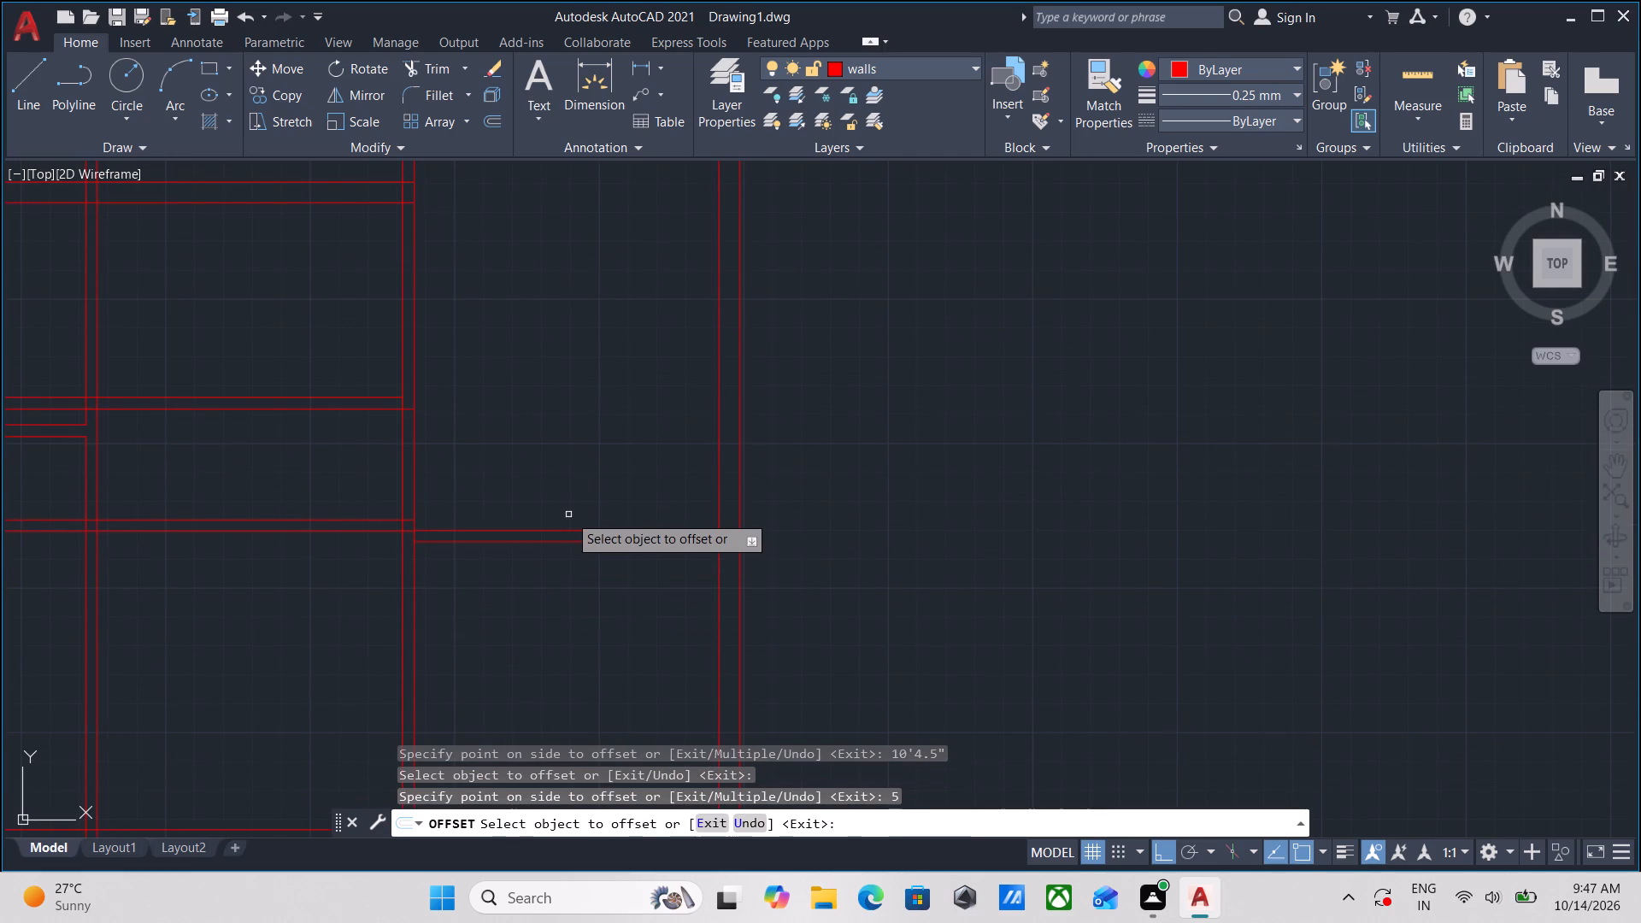
Offset the partition's upper line 4' upward, and that new line 5" further up to form a second partition.
{"action": "scroll", "coordinate": [575, 555], "scroll_direction": "up", "scroll_amount": 1}
{"action": "left_click", "coordinate": [570, 516]}
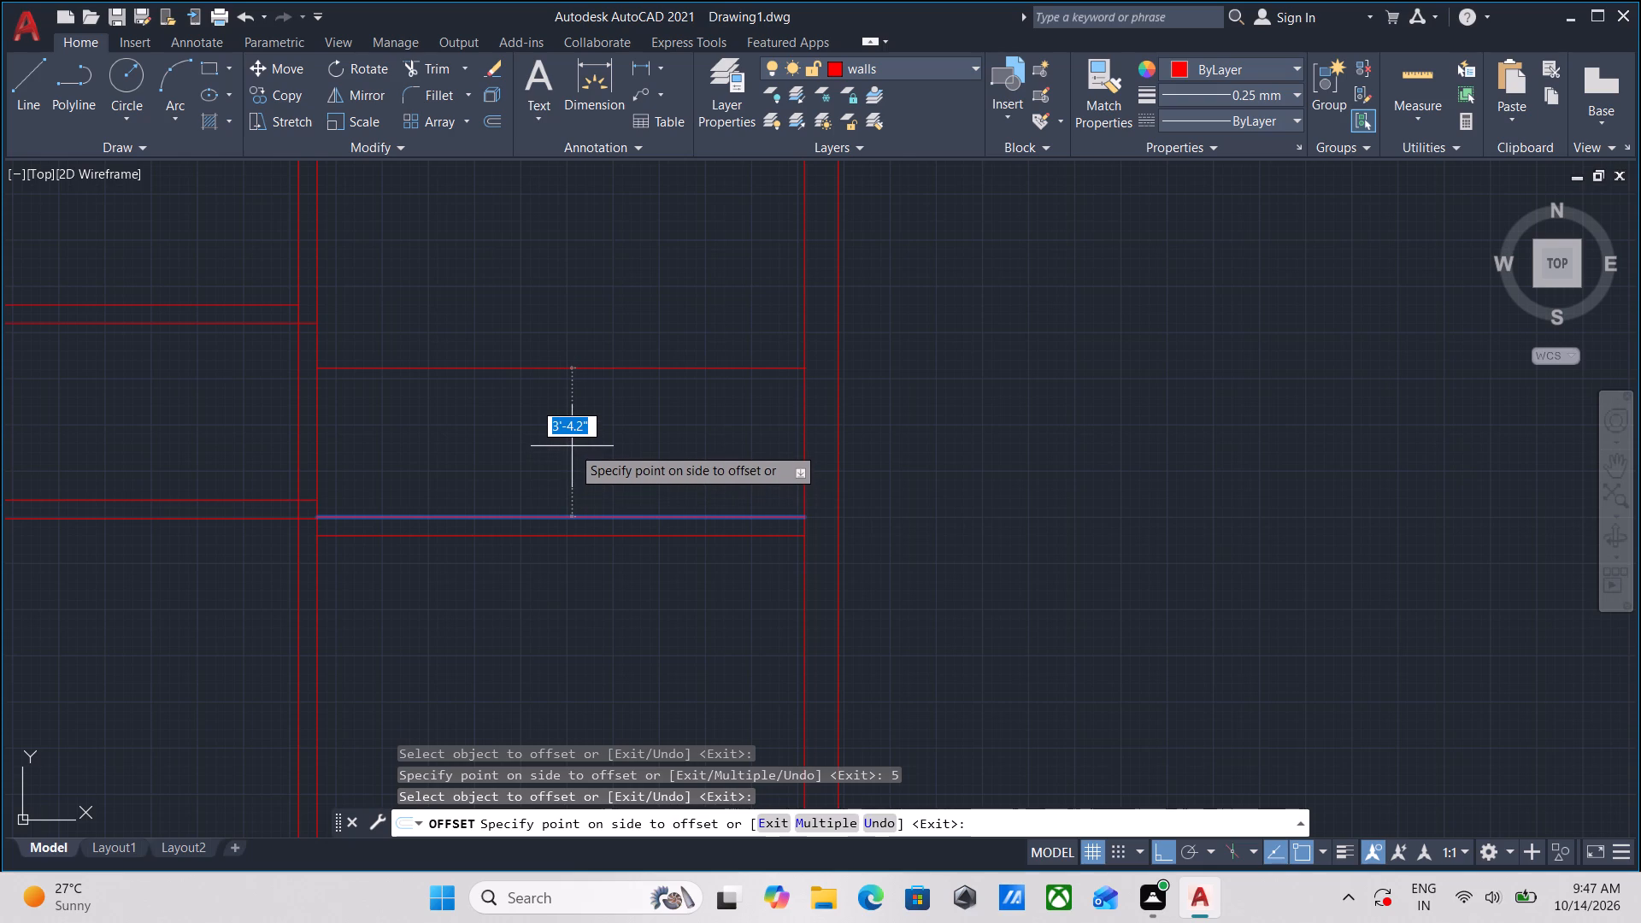
{"action": "type", "text": "4'"}
{"action": "key", "text": "Return"}
{"action": "middle_click_drag", "start_coordinate": [572, 446], "coordinate": [638, 579]}
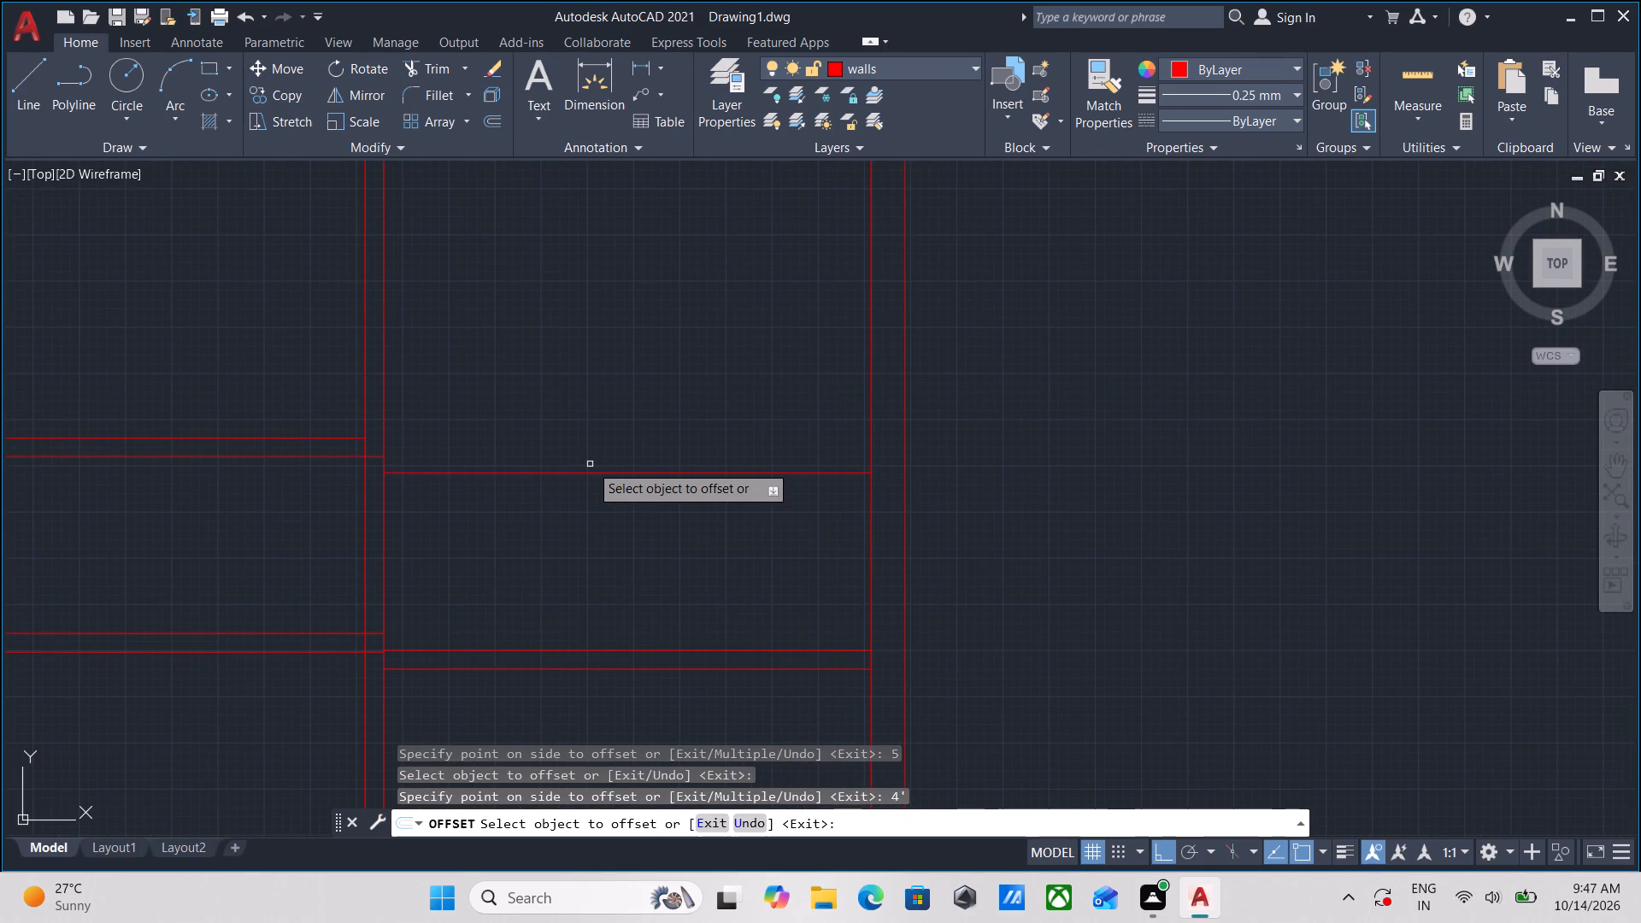
{"action": "left_click", "coordinate": [596, 472]}
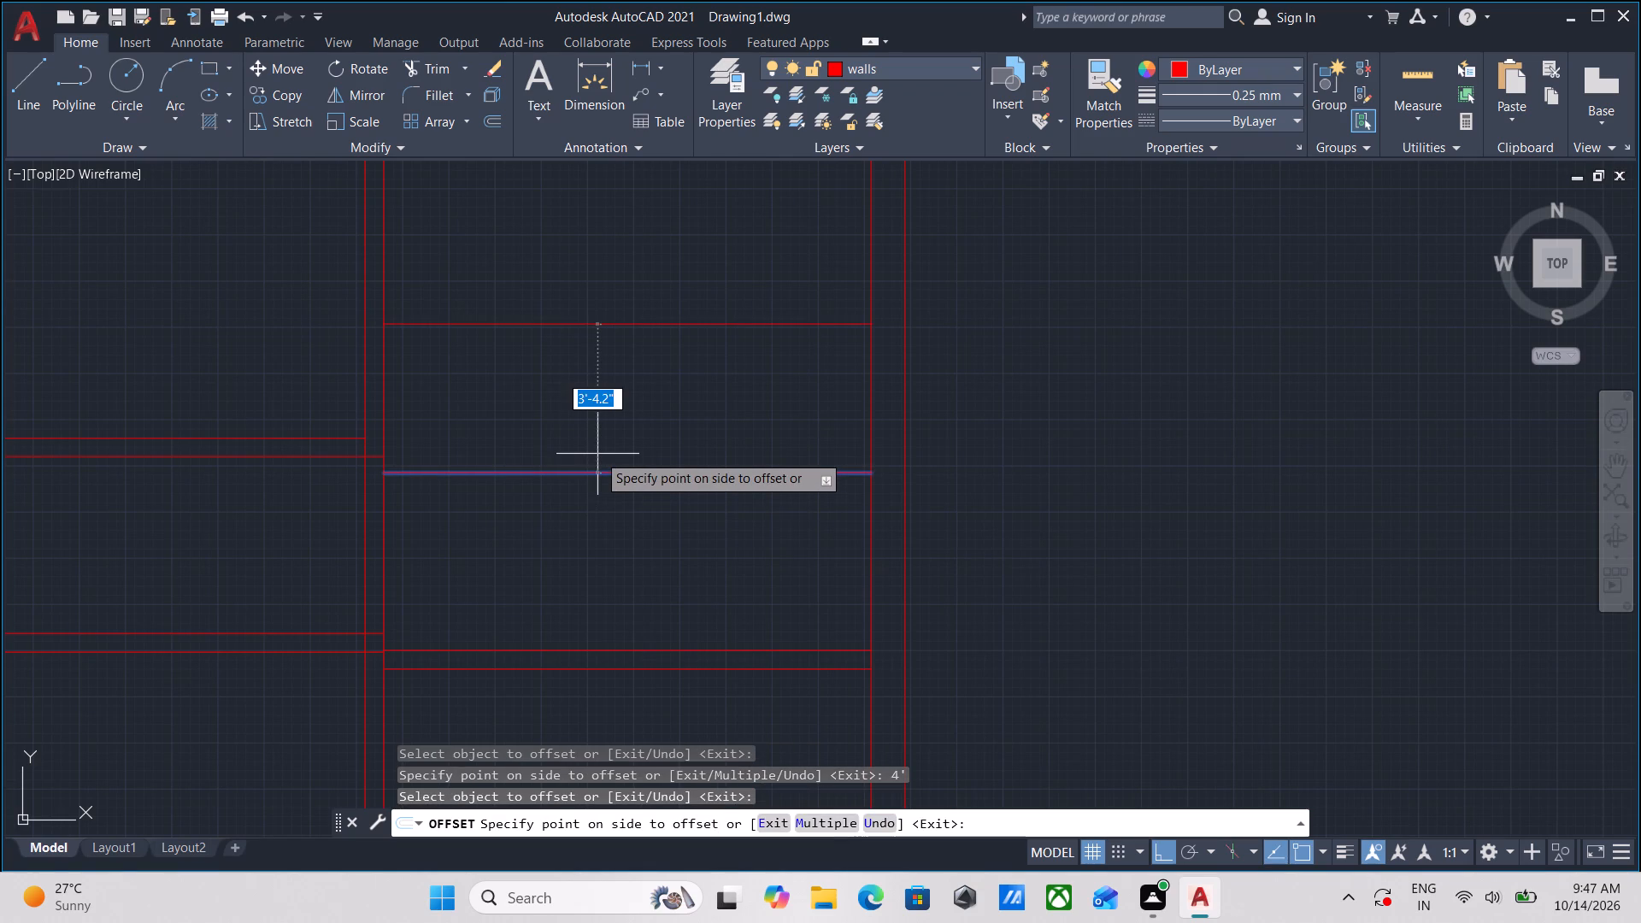
{"action": "key", "text": "5"}
{"action": "key", "text": "Return"}
{"action": "key", "text": "Escape"}
Trim the right outer wall's inner line where the two new horizontal partitions of the right-hand bay meet it.
{"action": "middle_click_drag", "start_coordinate": [807, 532], "coordinate": [757, 529]}
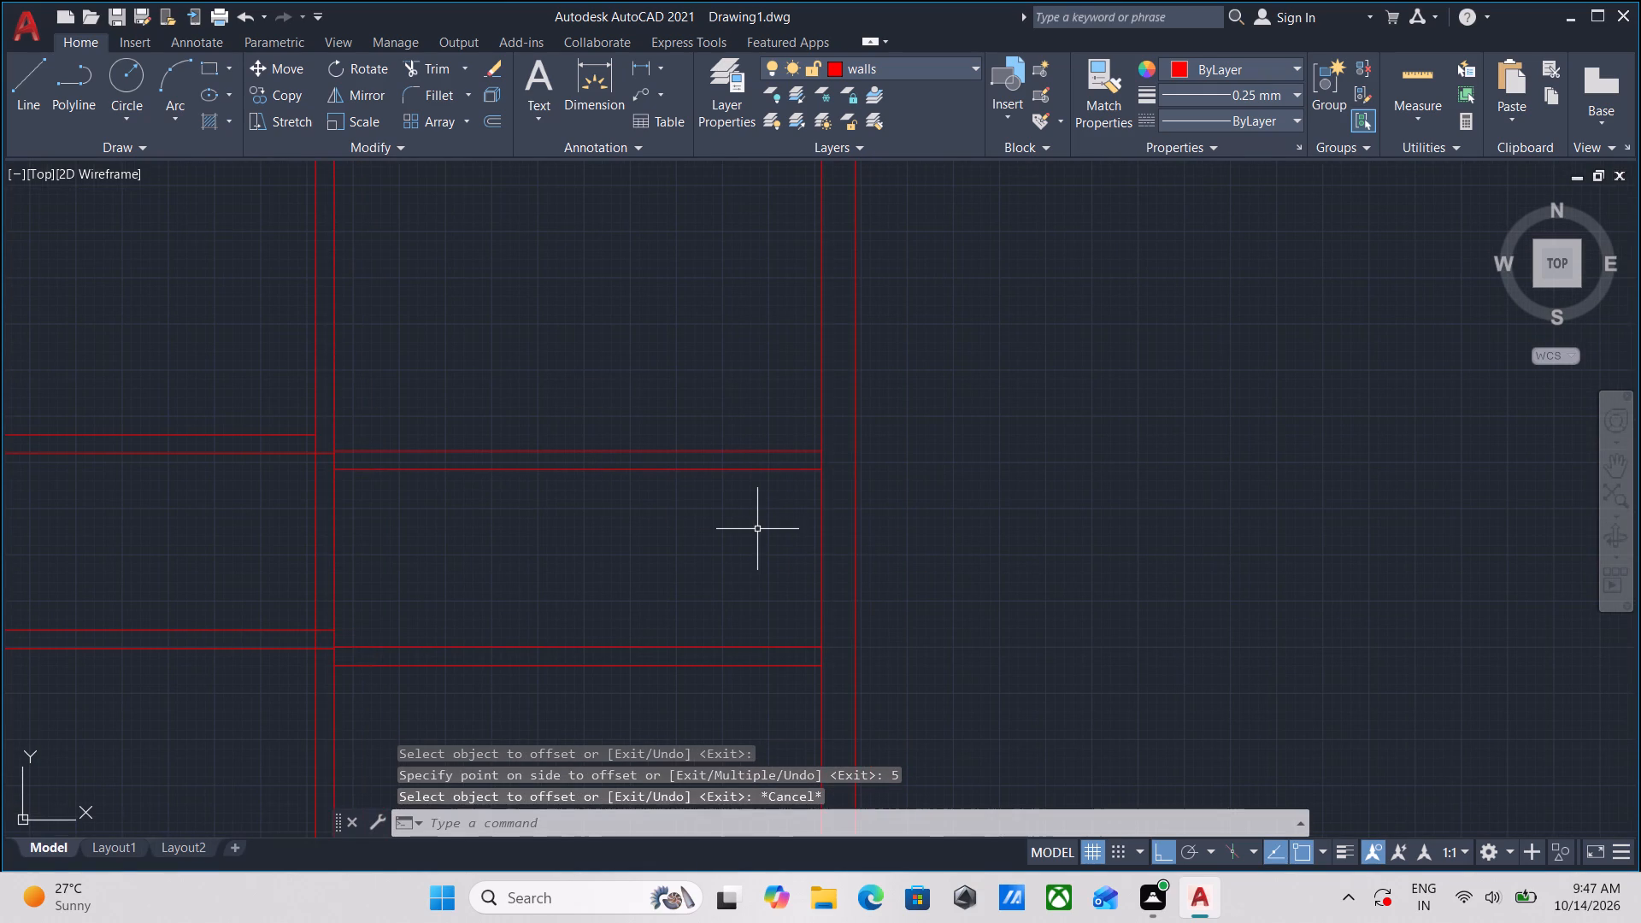
{"action": "type", "text": "tr"}
{"action": "key", "text": "Return"}
{"action": "scroll", "coordinate": [815, 456], "scroll_direction": "up", "scroll_amount": 3}
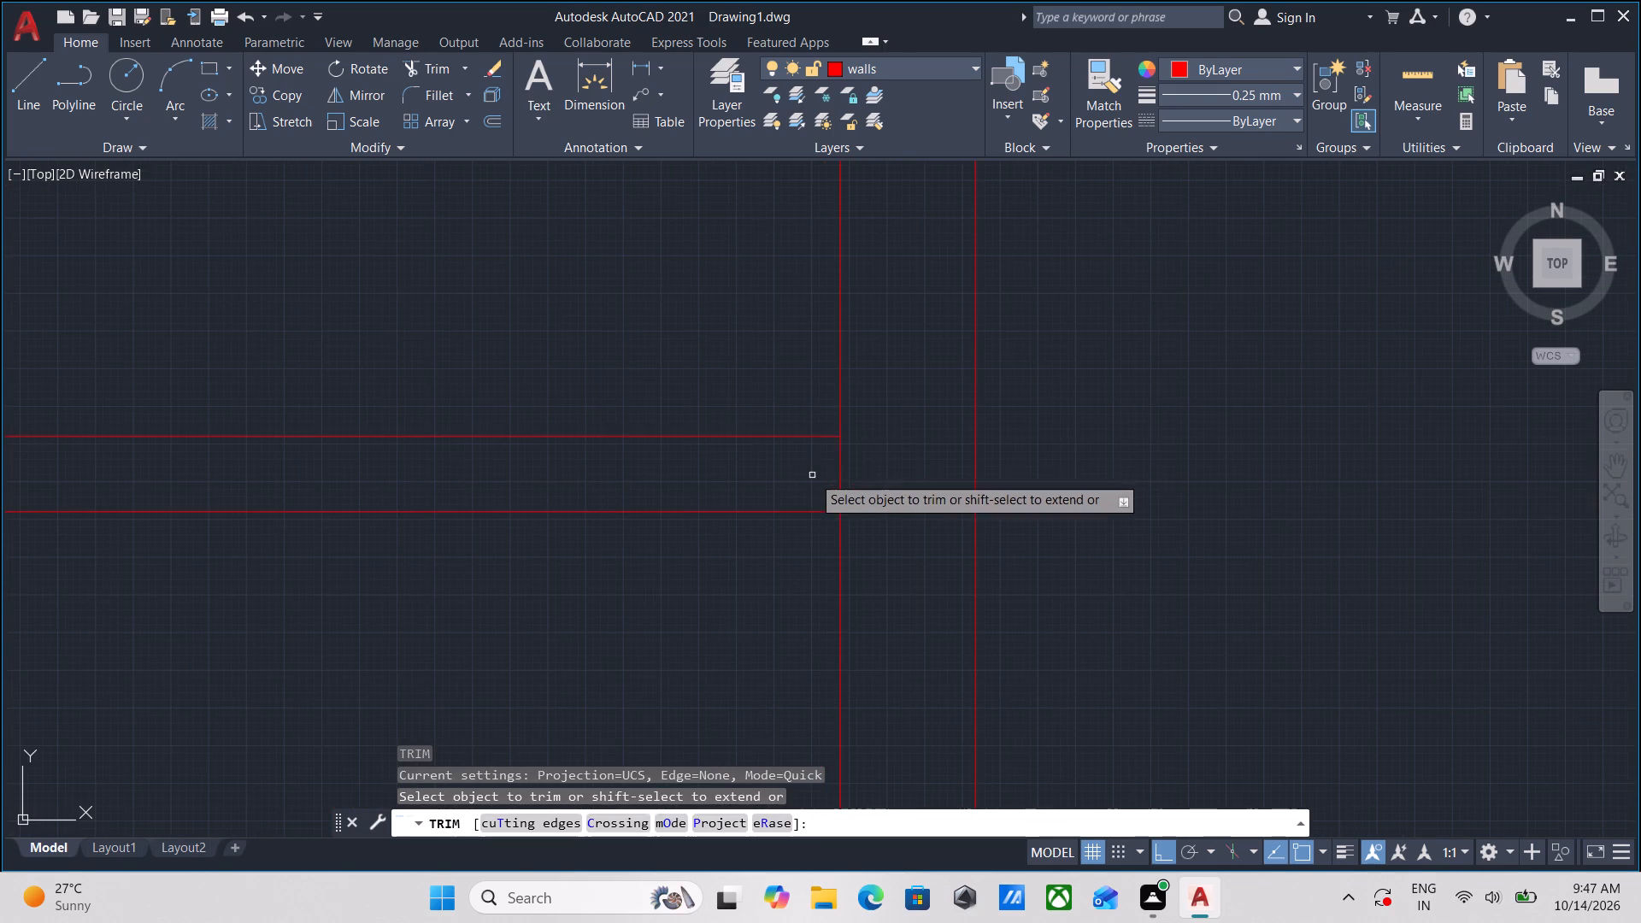
{"action": "left_click", "coordinate": [812, 475]}
{"action": "left_click", "coordinate": [891, 460]}
{"action": "scroll", "coordinate": [876, 519], "scroll_direction": "down", "scroll_amount": 2}
{"action": "middle_click_drag", "start_coordinate": [875, 519], "coordinate": [855, 320]}
{"action": "scroll", "coordinate": [833, 613], "scroll_direction": "up", "scroll_amount": 3}
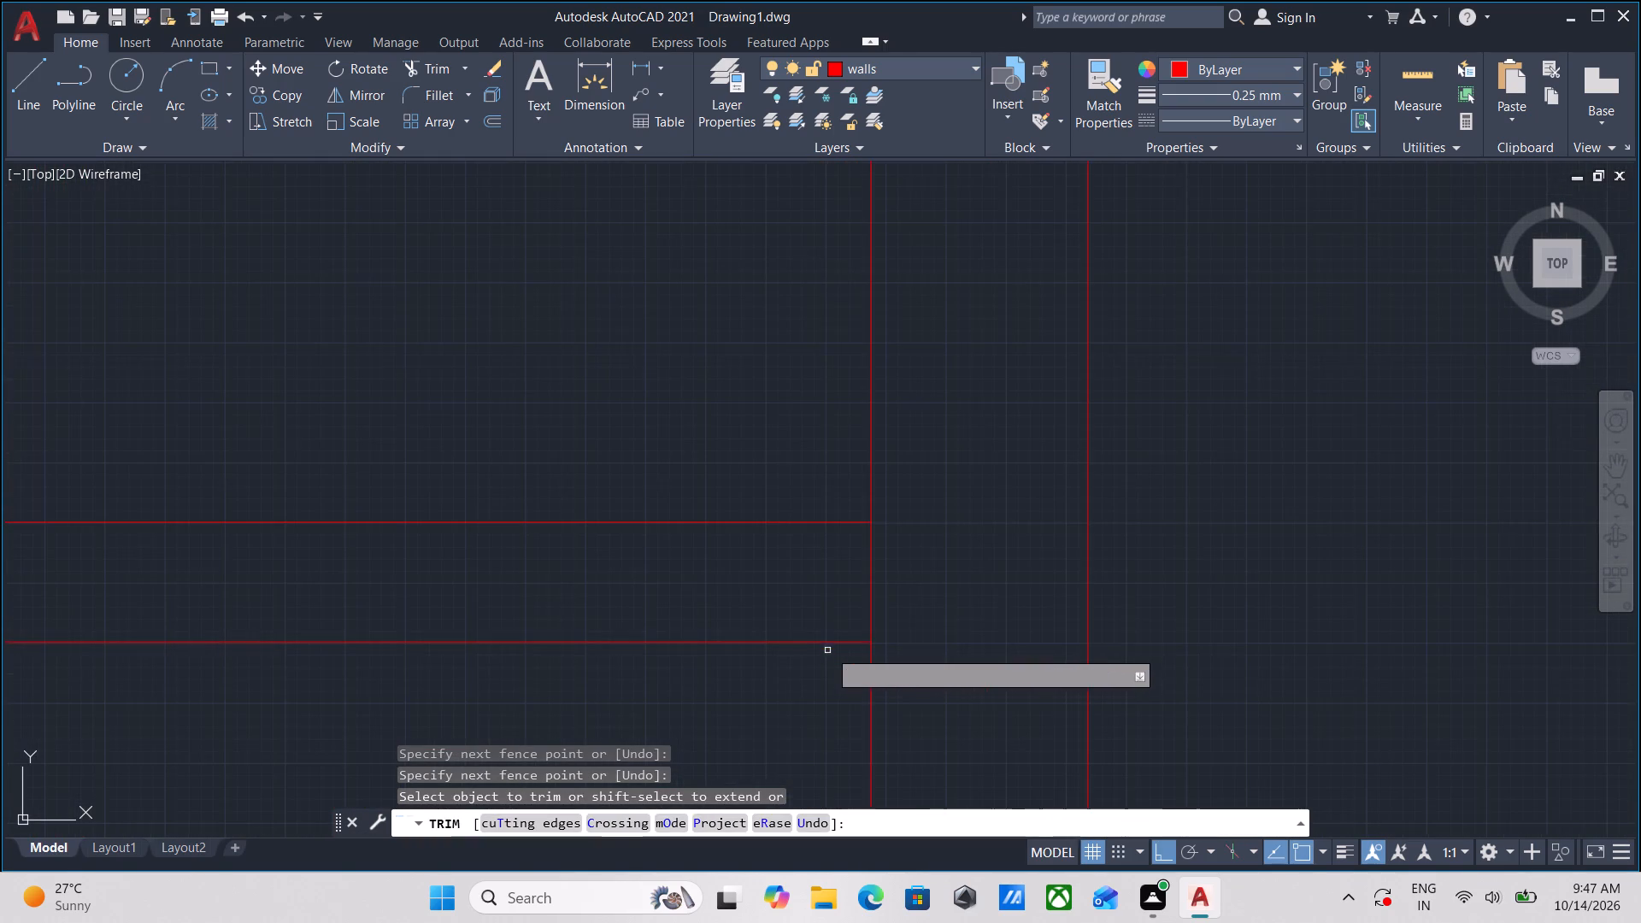
{"action": "left_click", "coordinate": [835, 614]}
{"action": "left_click", "coordinate": [947, 604]}
{"action": "scroll", "coordinate": [830, 537], "scroll_direction": "up", "scroll_amount": 2}
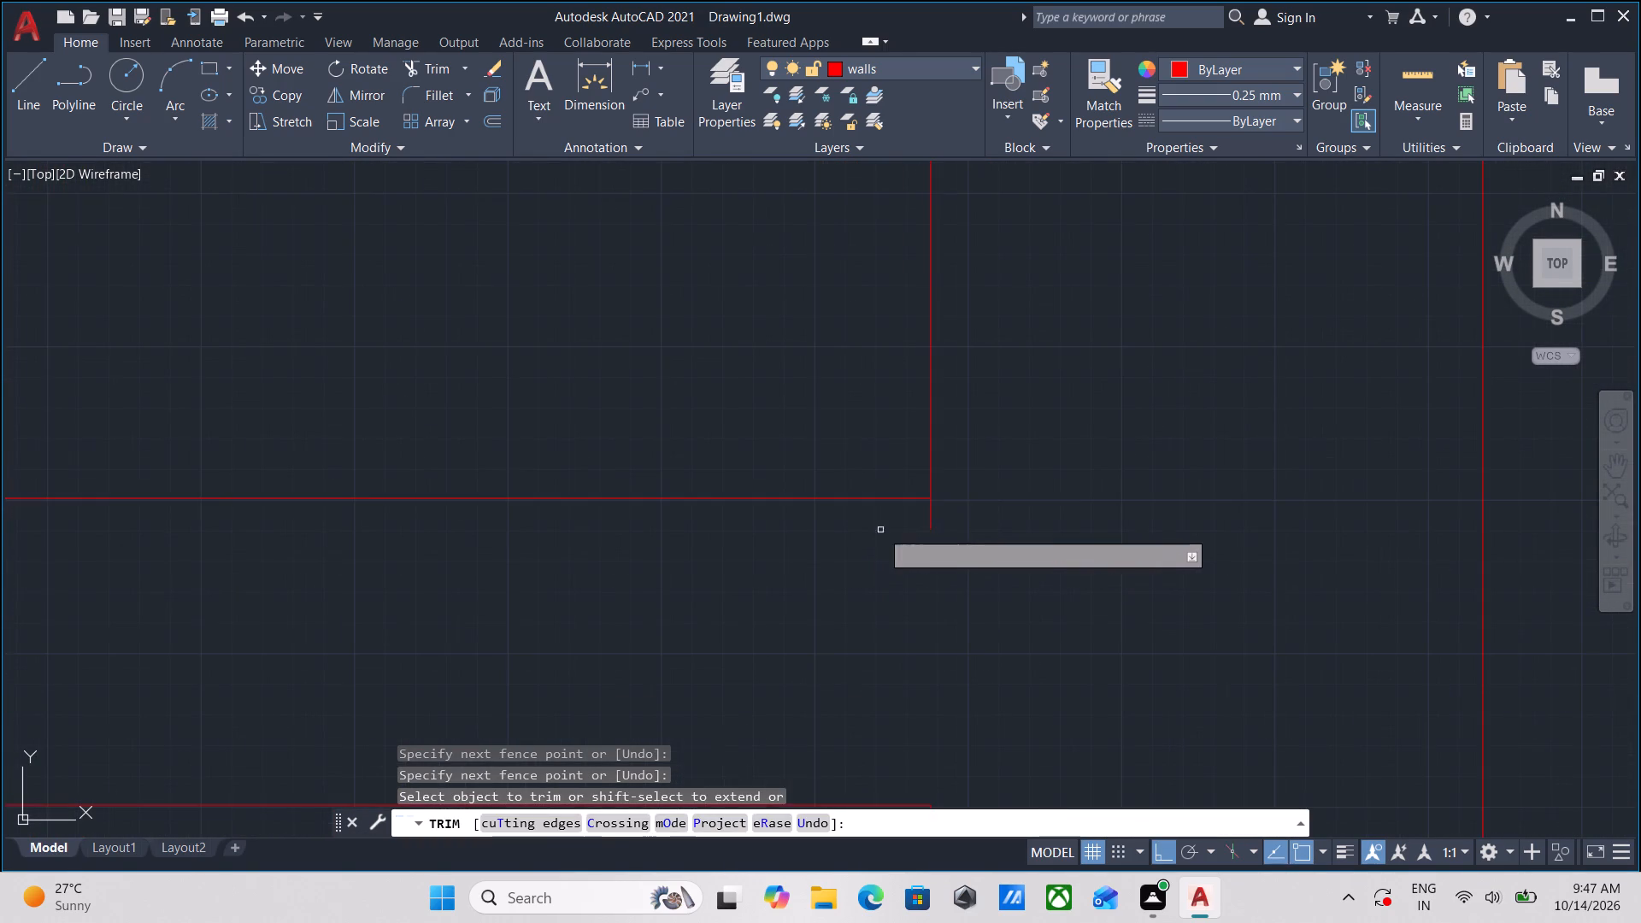
{"action": "left_click", "coordinate": [880, 530]}
{"action": "left_click", "coordinate": [998, 510]}
{"action": "scroll", "coordinate": [997, 509], "scroll_direction": "down", "scroll_amount": 3}
{"action": "key", "text": "Escape"}
Offset the right wall's inner line segment between the two partitions 7'3" inward to the left.
{"action": "scroll", "coordinate": [998, 500], "scroll_direction": "down", "scroll_amount": 2}
{"action": "middle_click_drag", "start_coordinate": [1003, 524], "coordinate": [1010, 608]}
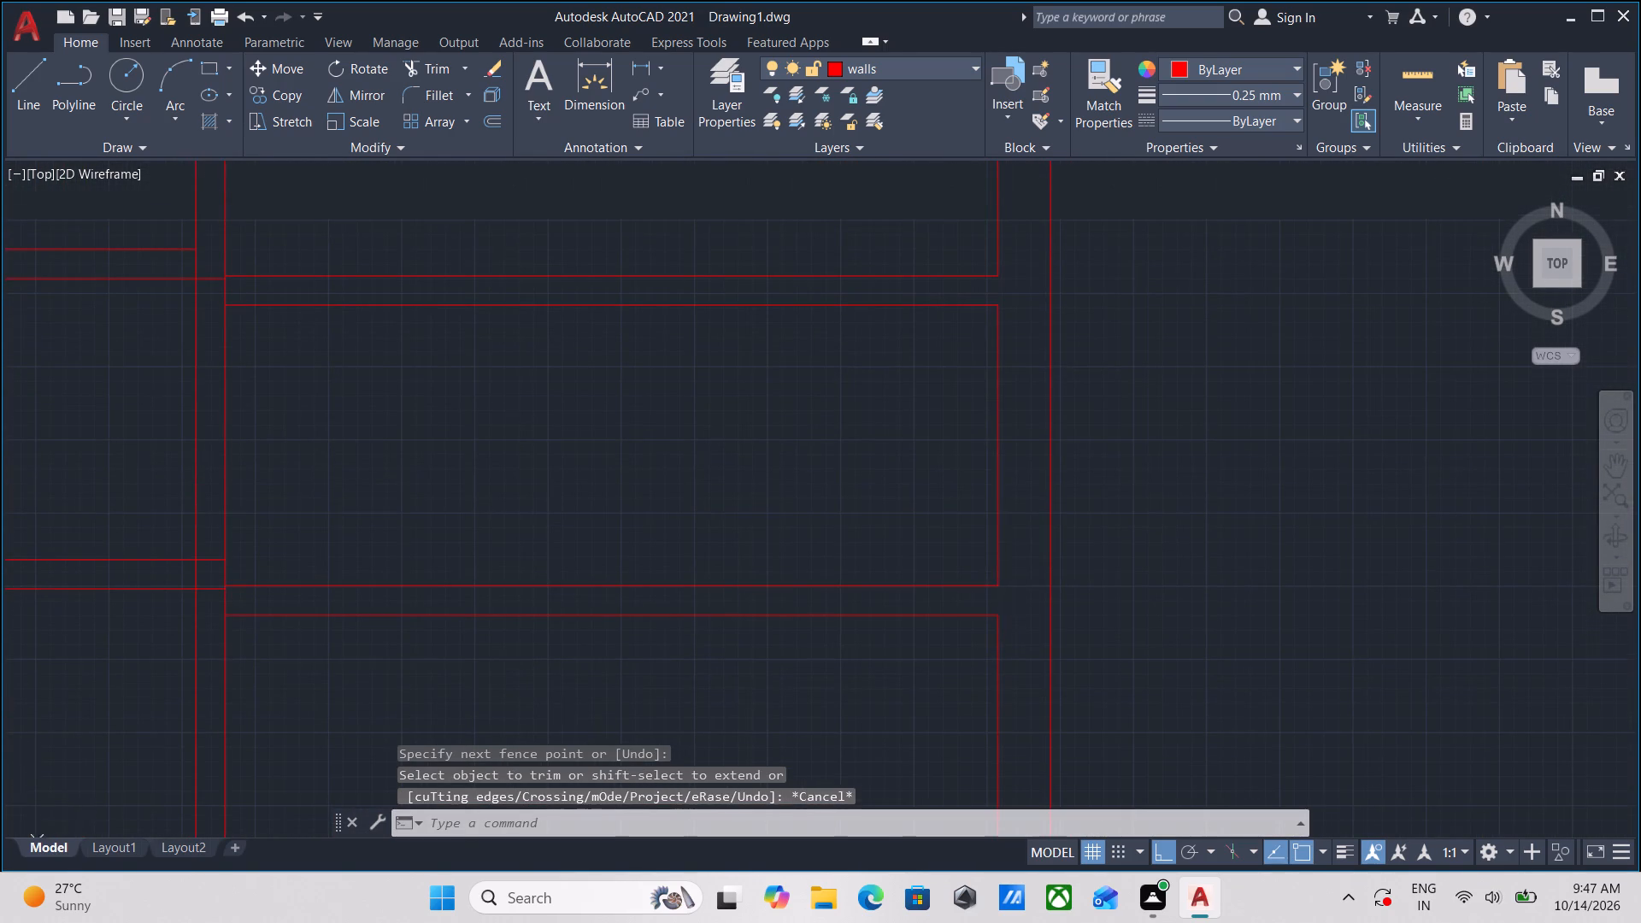
{"action": "left_click", "coordinate": [1015, 503]}
{"action": "left_click", "coordinate": [949, 449]}
{"action": "middle_click_drag", "start_coordinate": [921, 447], "coordinate": [1015, 532]}
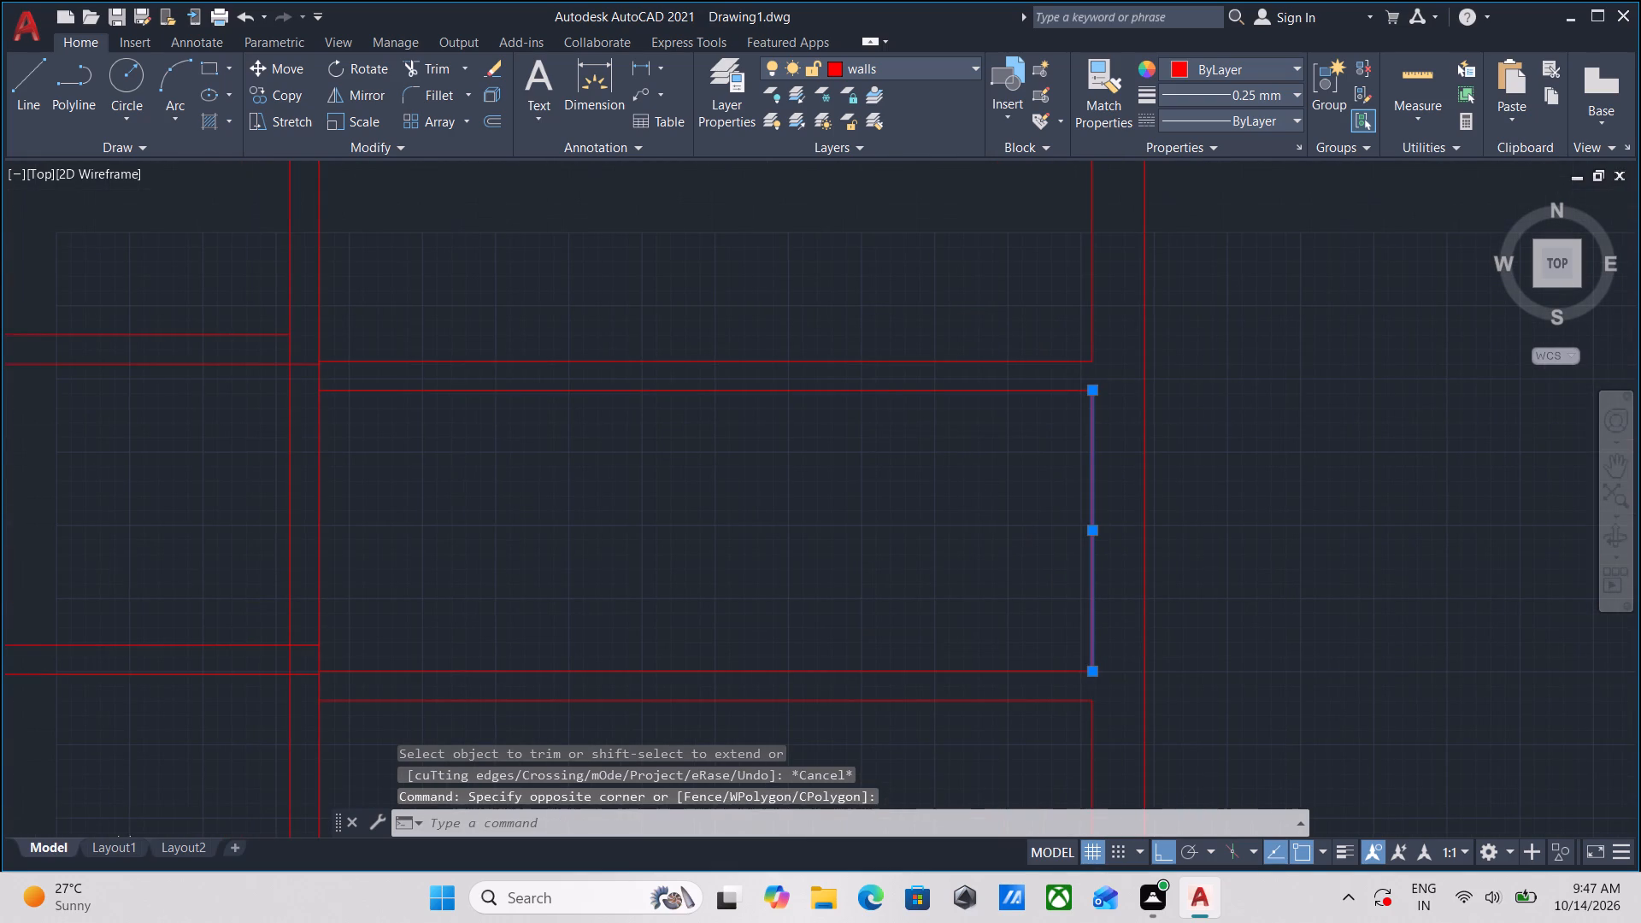
{"action": "key", "text": "o"}
{"action": "key", "text": "Return"}
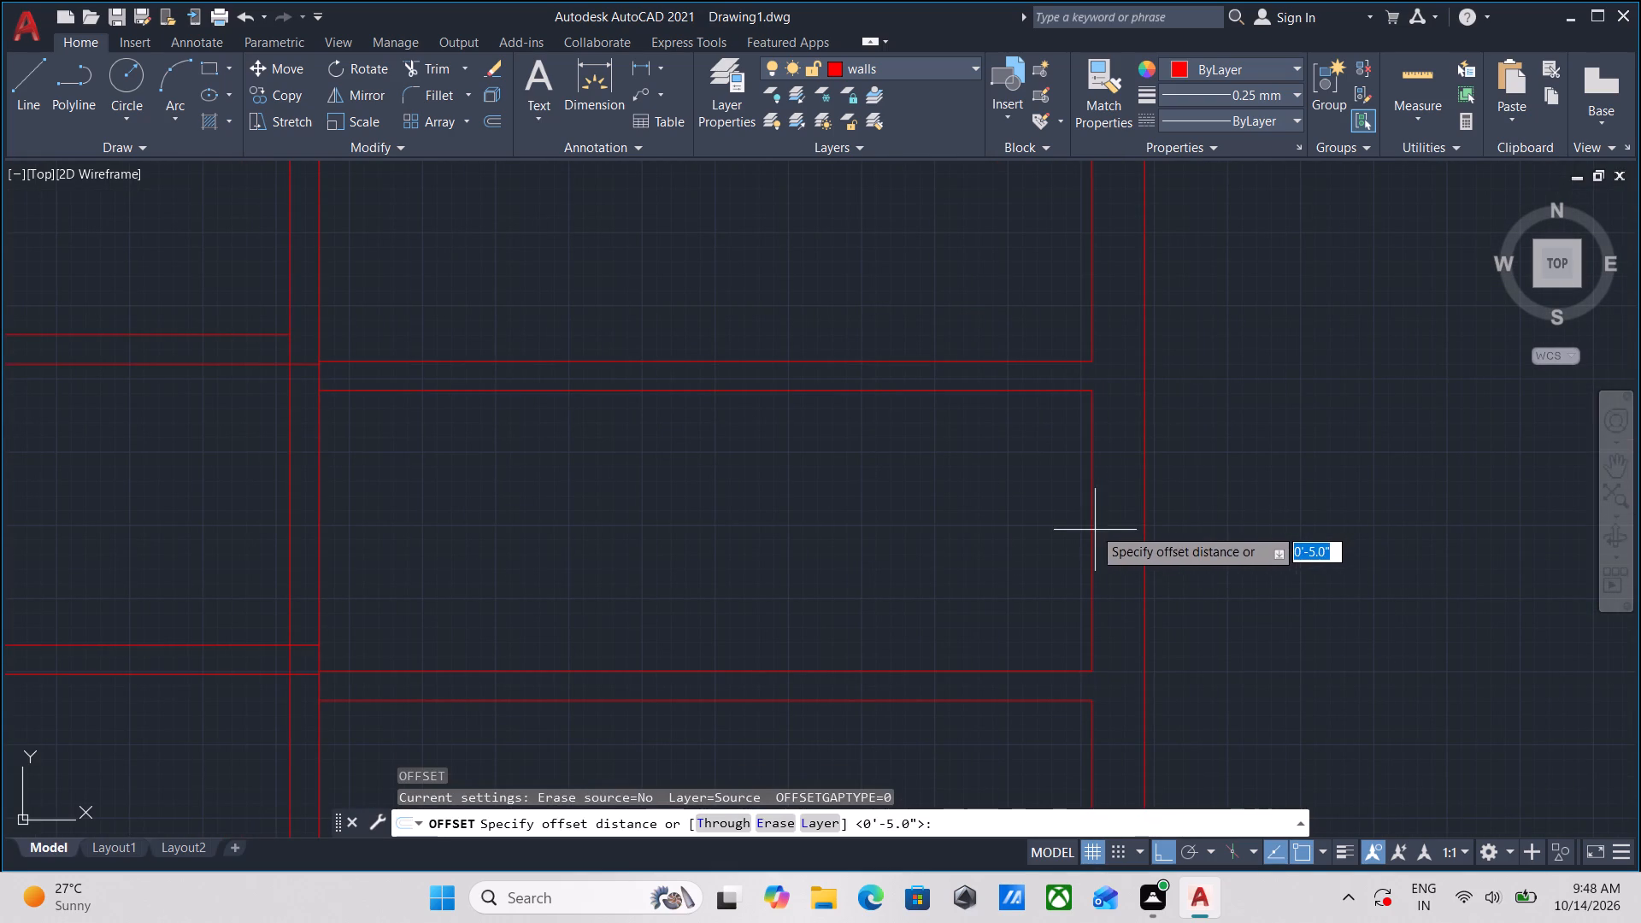
{"action": "left_click", "coordinate": [1093, 527]}
{"action": "left_click", "coordinate": [876, 520]}
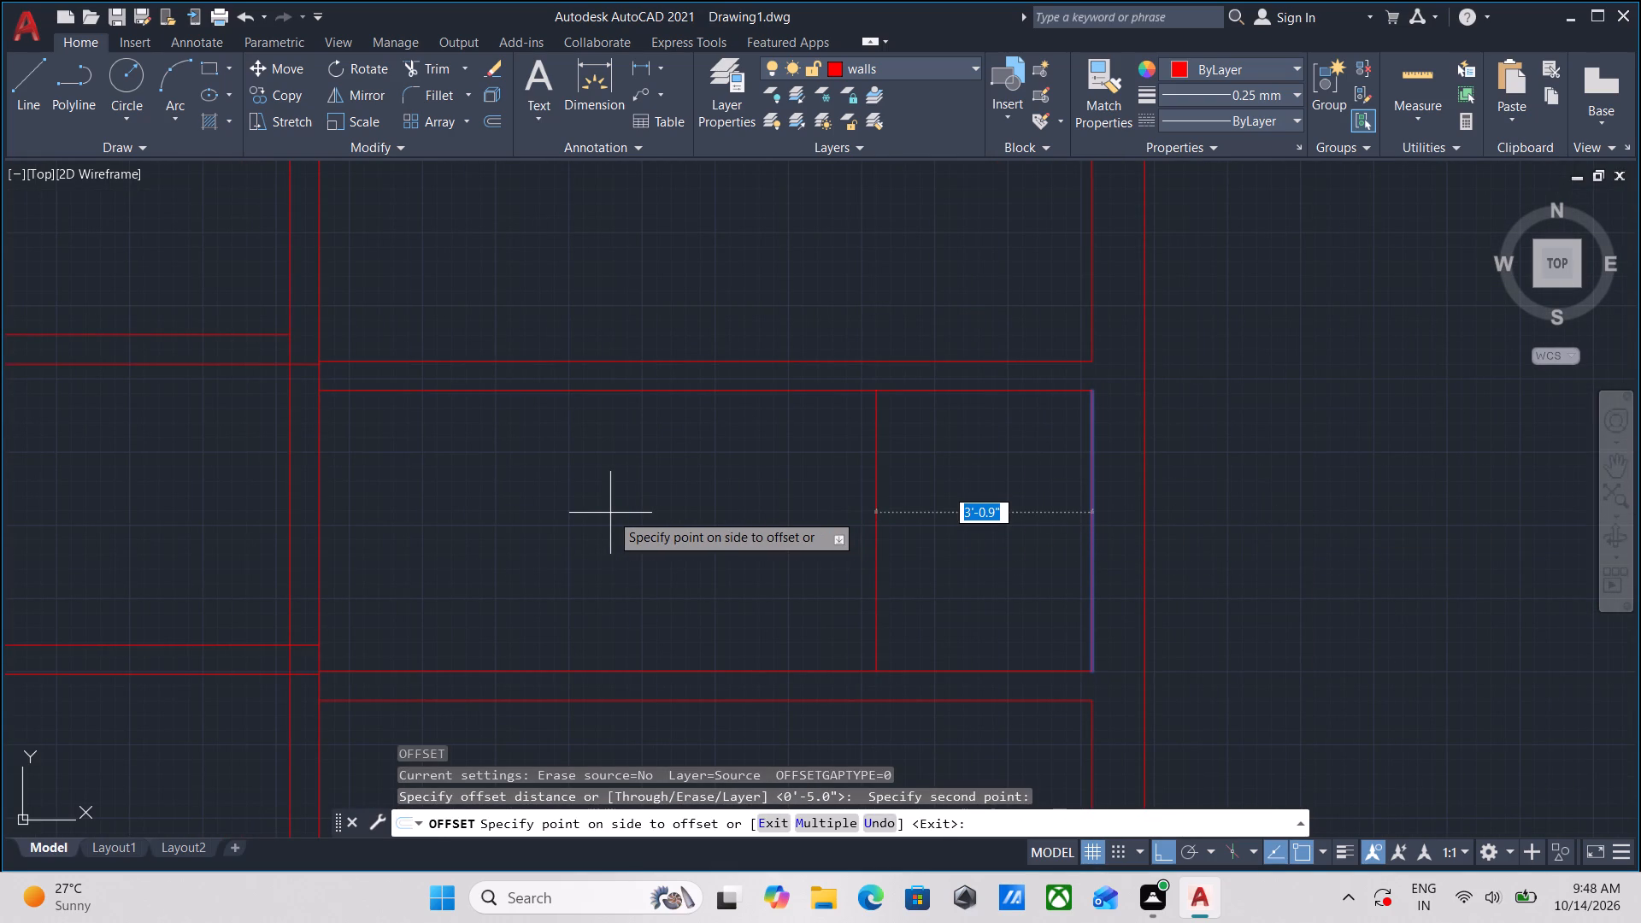
{"action": "type", "text": "7'"}
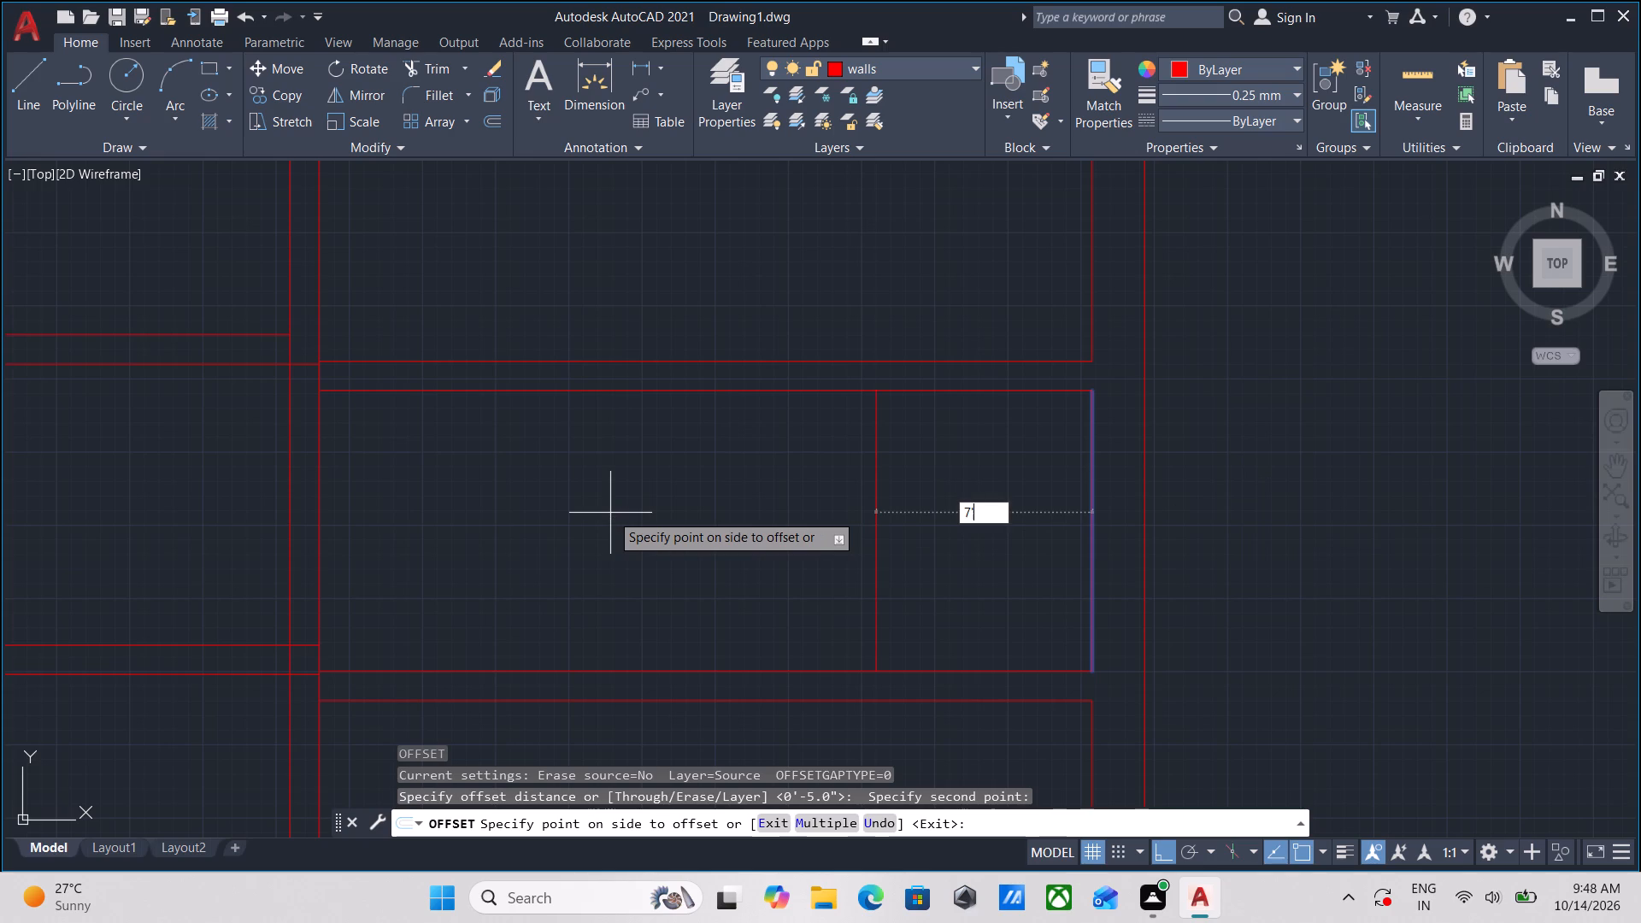
{"action": "key", "text": "3"}
{"action": "key", "text": "Return"}
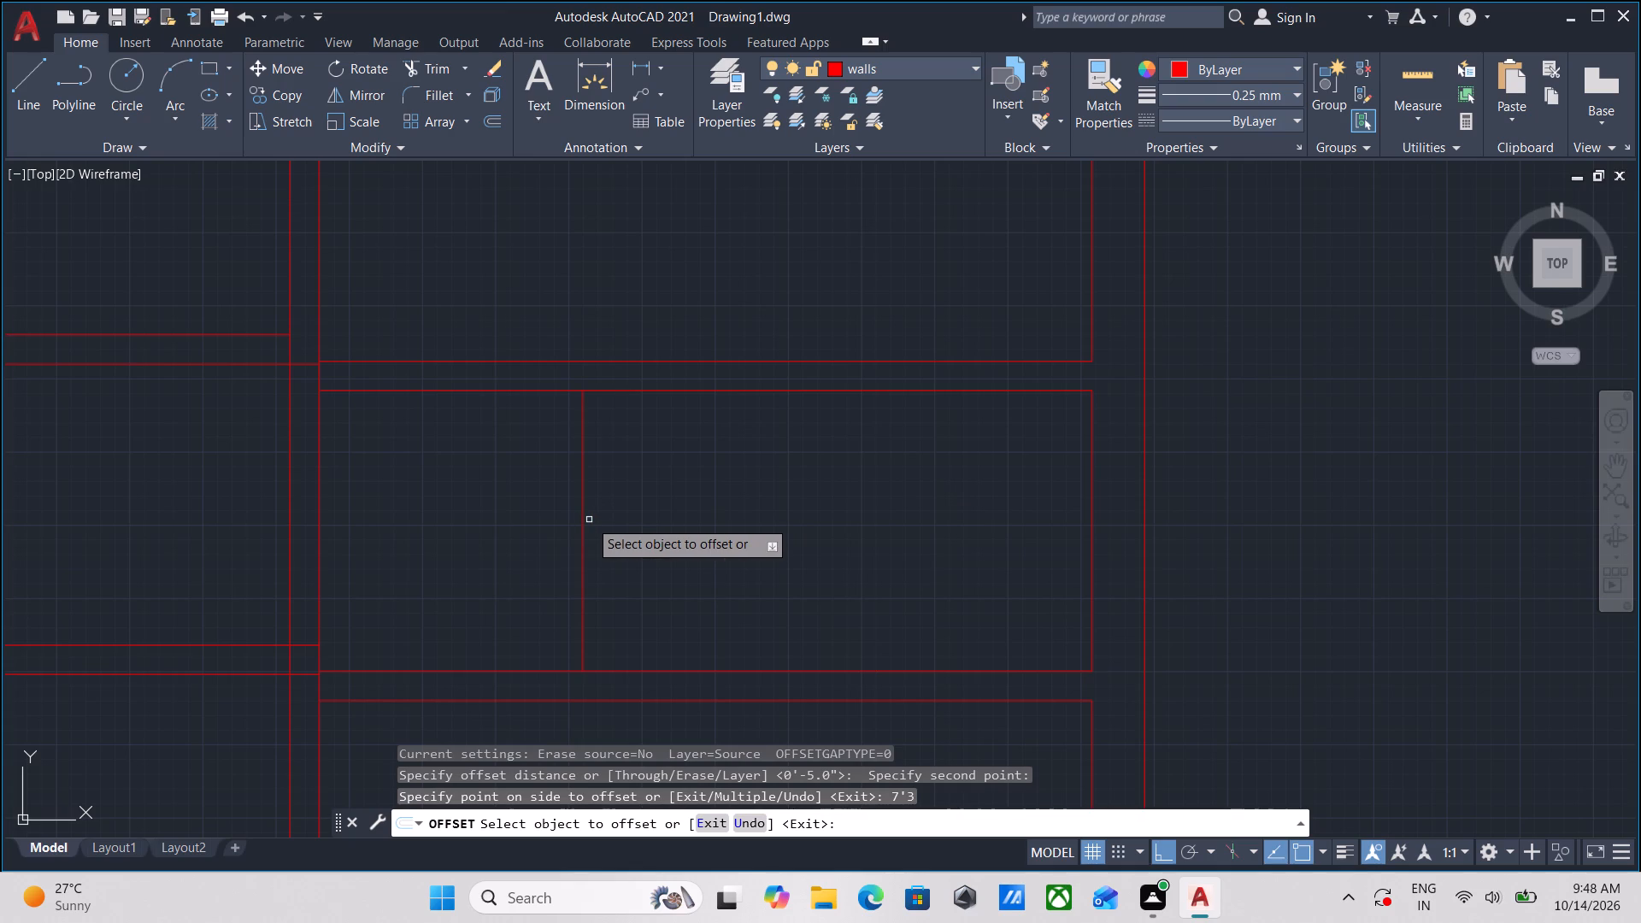
Offset the new vertical line 5" to the left to form a cross partition between the two horizontal partitions.
{"action": "left_click", "coordinate": [583, 525]}
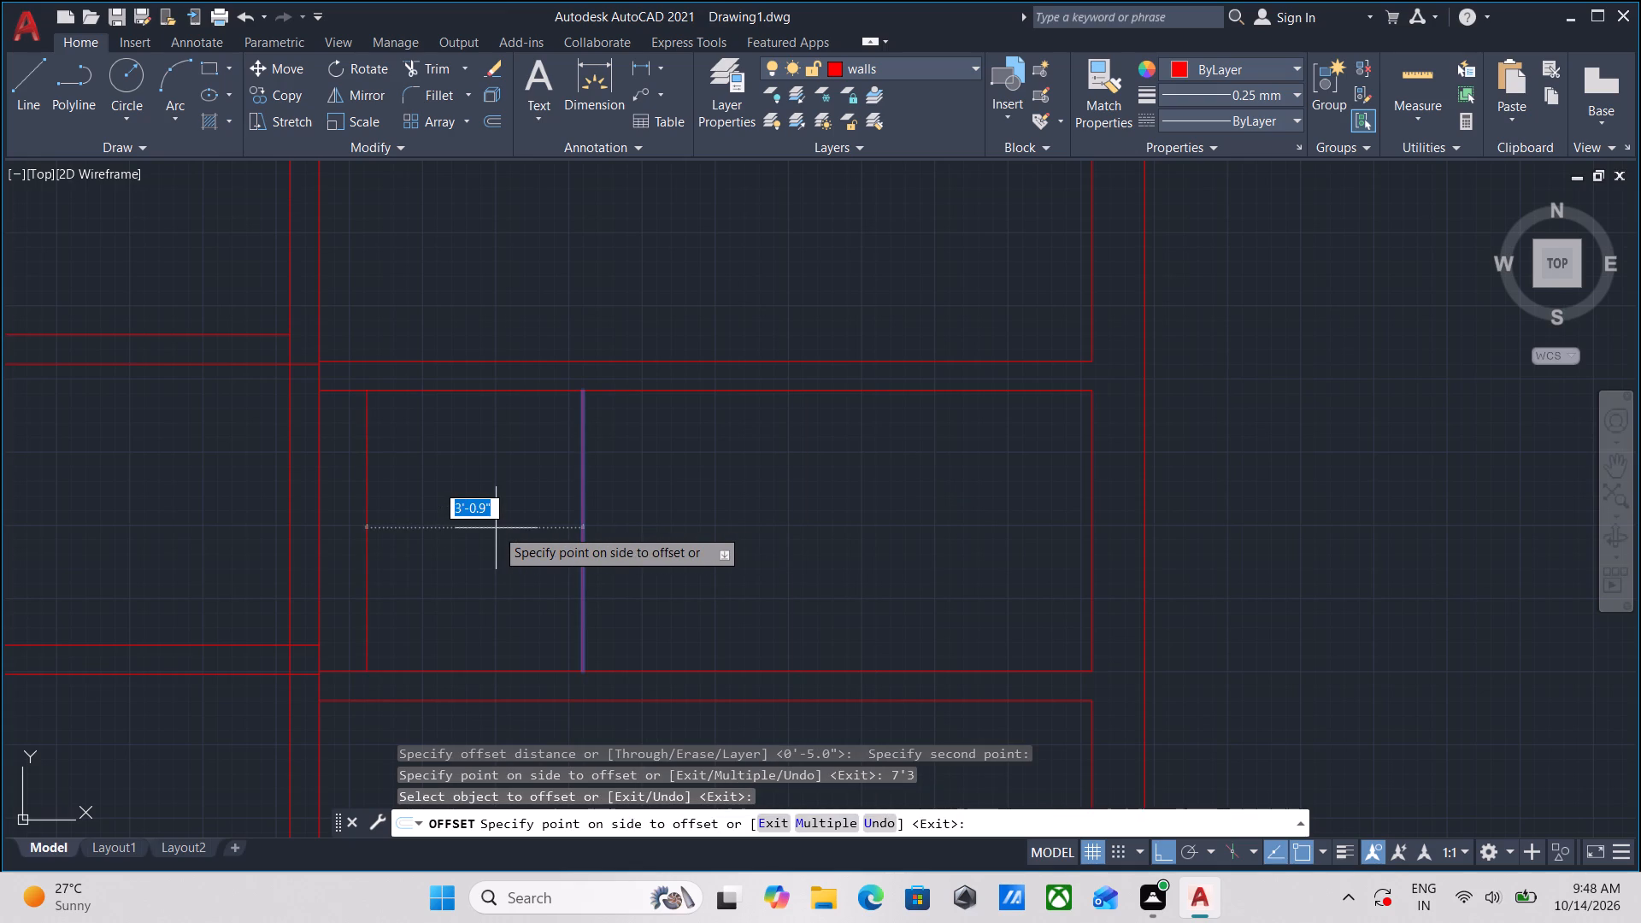
{"action": "key", "text": "5"}
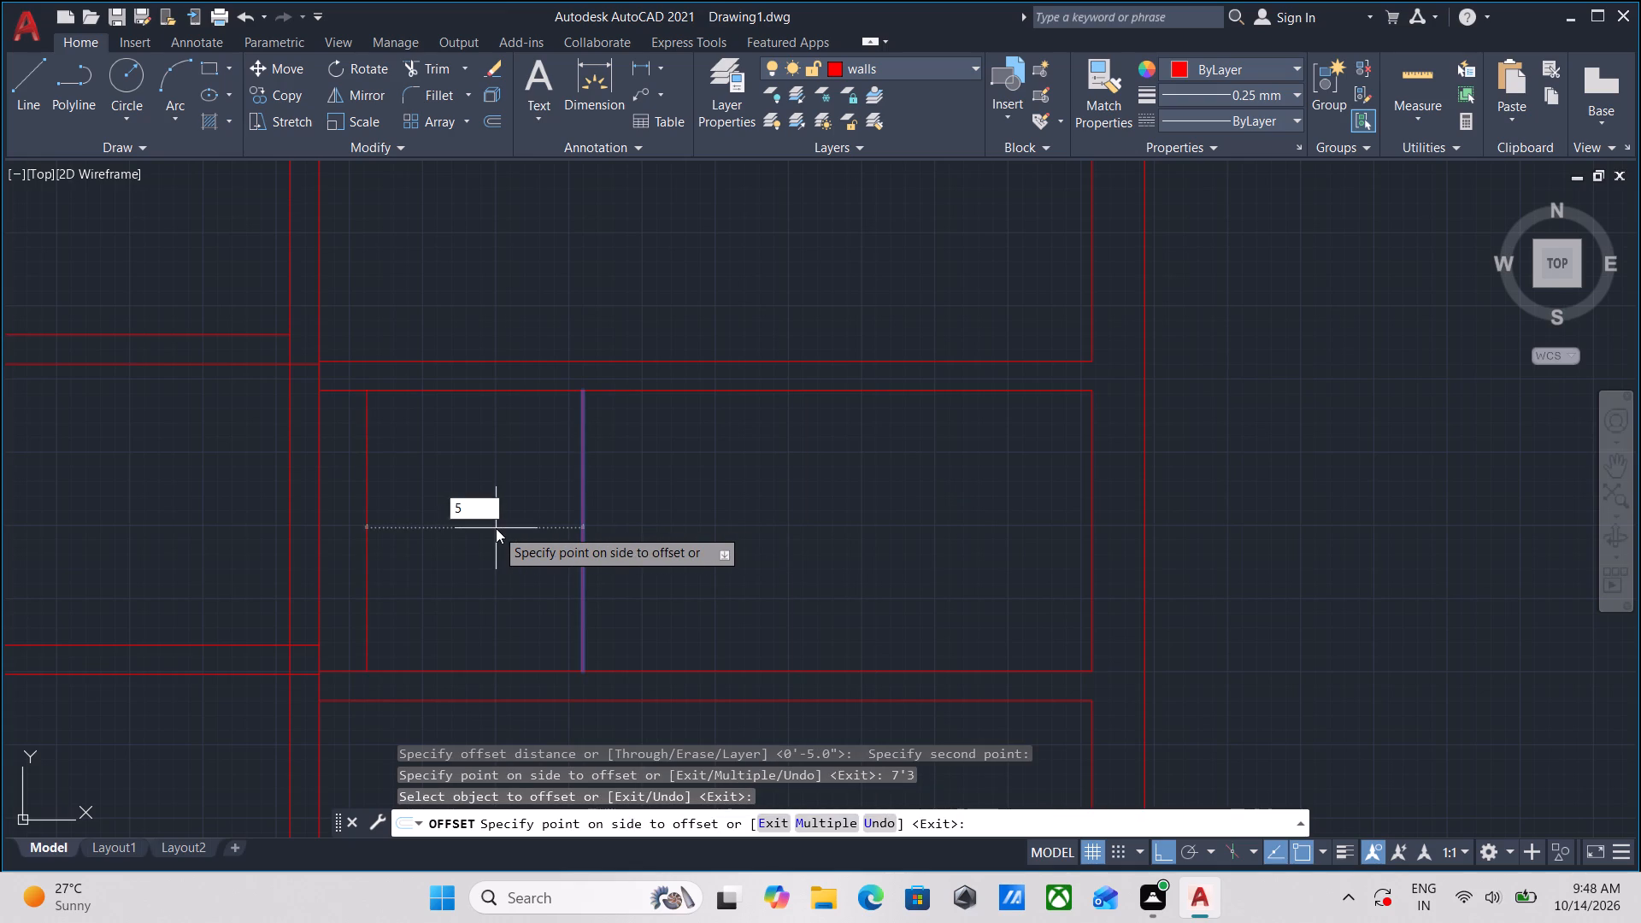
{"action": "key", "text": "Return"}
{"action": "scroll", "coordinate": [650, 526], "scroll_direction": "down", "scroll_amount": 1}
{"action": "middle_click_drag", "start_coordinate": [650, 526], "coordinate": [586, 620]}
{"action": "middle_click_drag", "start_coordinate": [615, 579], "coordinate": [613, 632]}
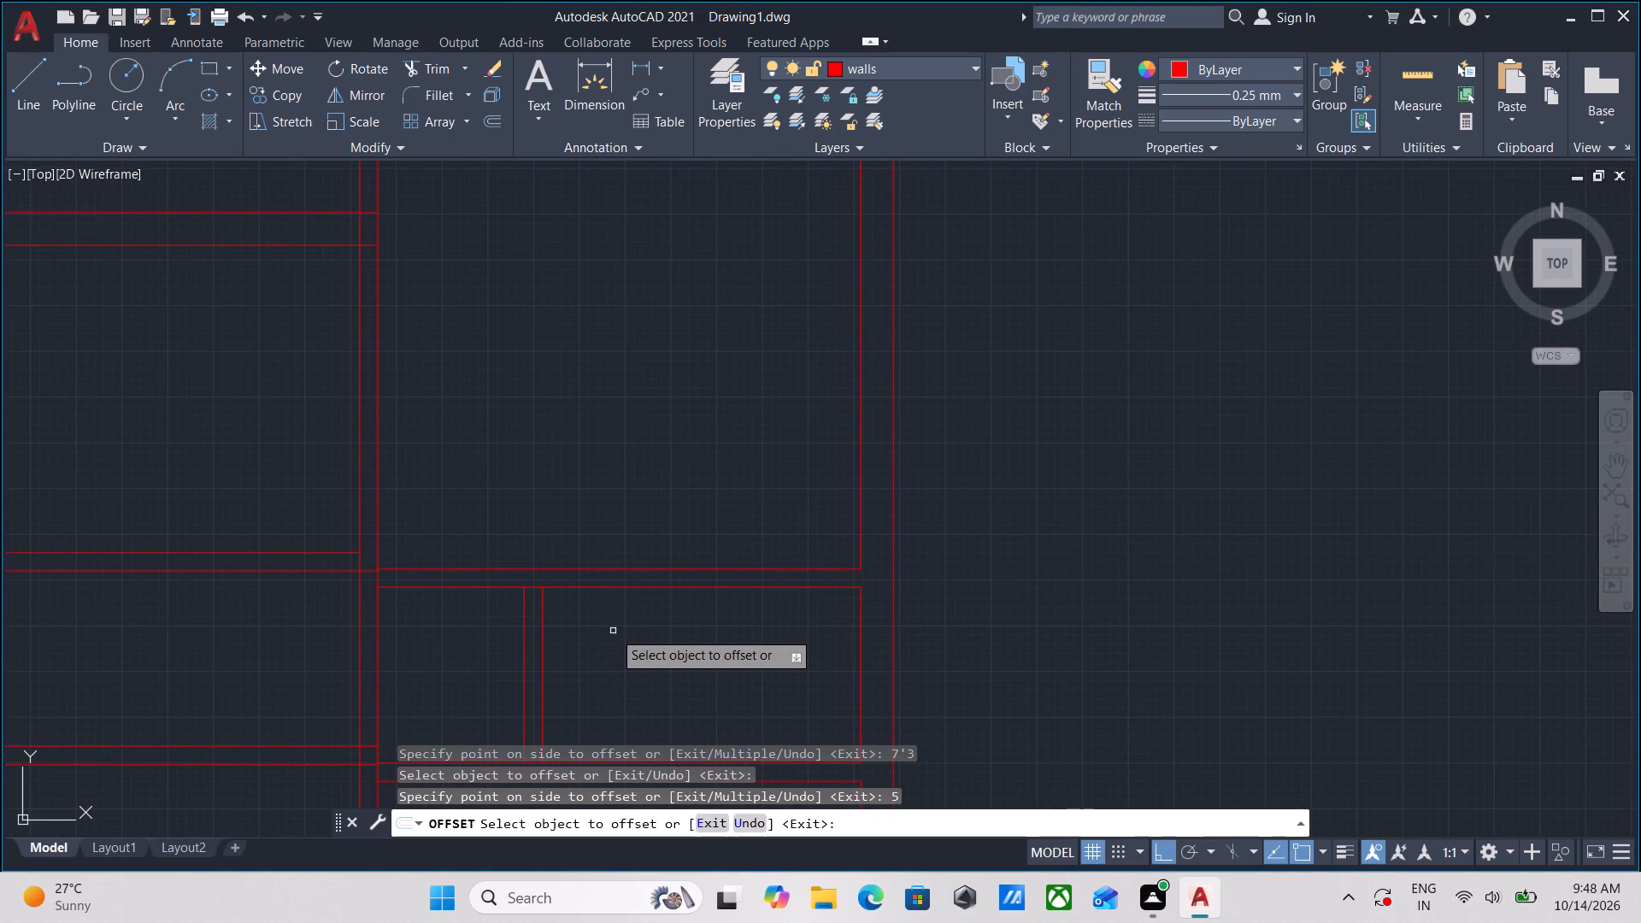
{"action": "scroll", "coordinate": [571, 621], "scroll_direction": "up", "scroll_amount": 1}
{"action": "key", "text": "Escape"}
Trim the vertical and horizontal wall lines crossing the junction where the upper partition meets the right-hand bay's left wall.
{"action": "middle_click_drag", "start_coordinate": [409, 606], "coordinate": [504, 640]}
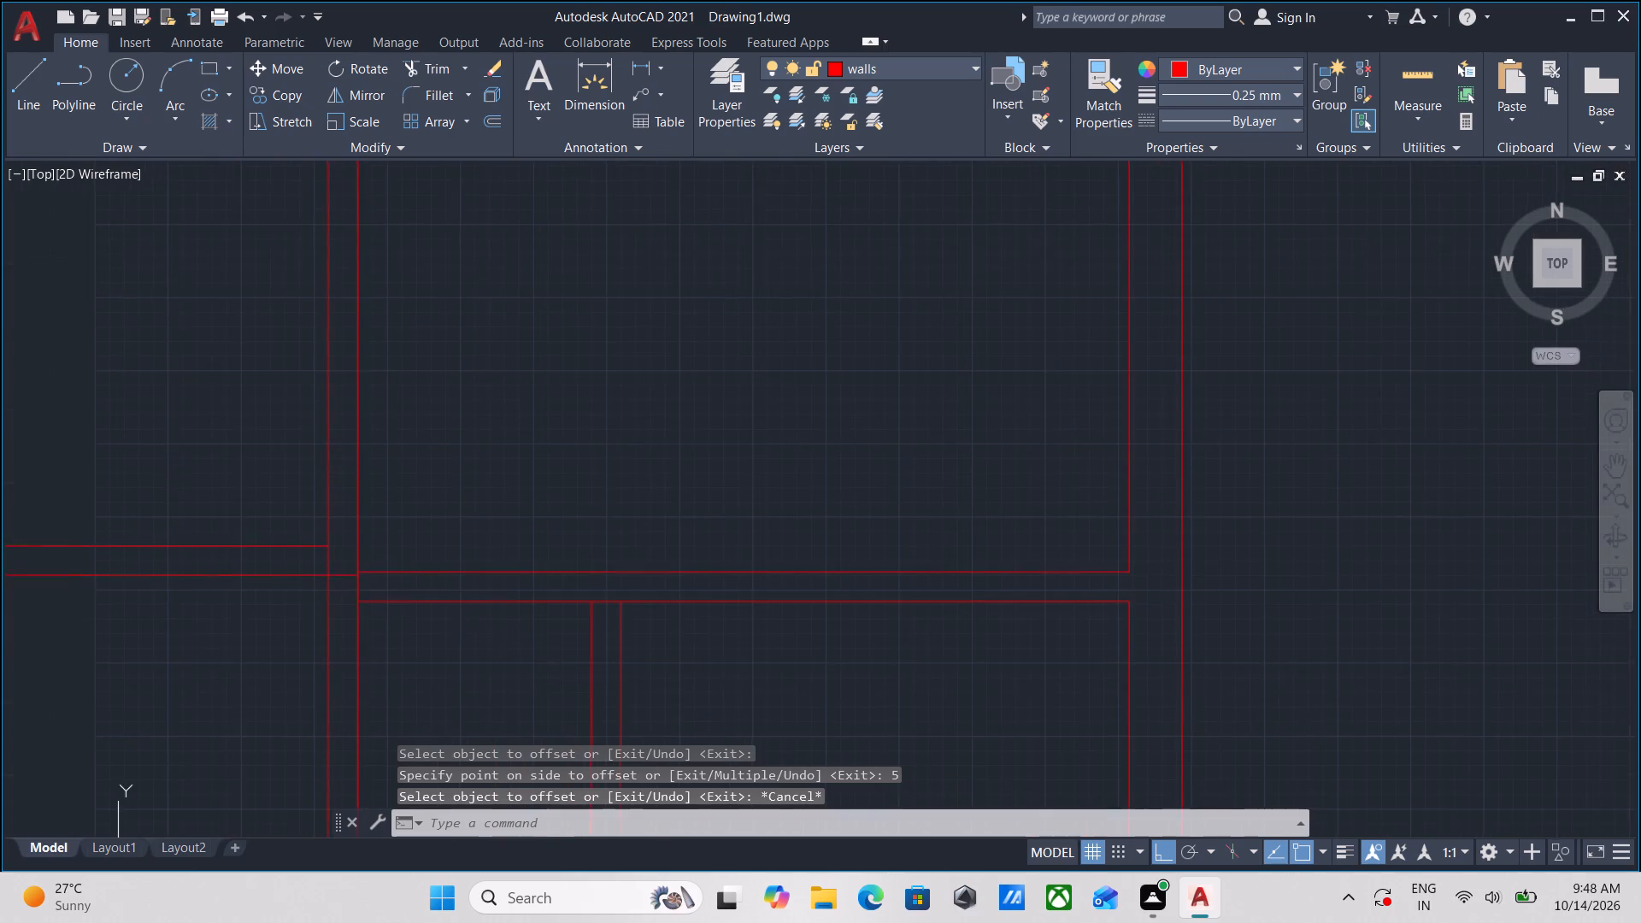
{"action": "scroll", "coordinate": [384, 576], "scroll_direction": "up", "scroll_amount": 2}
{"action": "middle_click_drag", "start_coordinate": [390, 568], "coordinate": [521, 519]}
{"action": "middle_click_drag", "start_coordinate": [455, 558], "coordinate": [555, 565]}
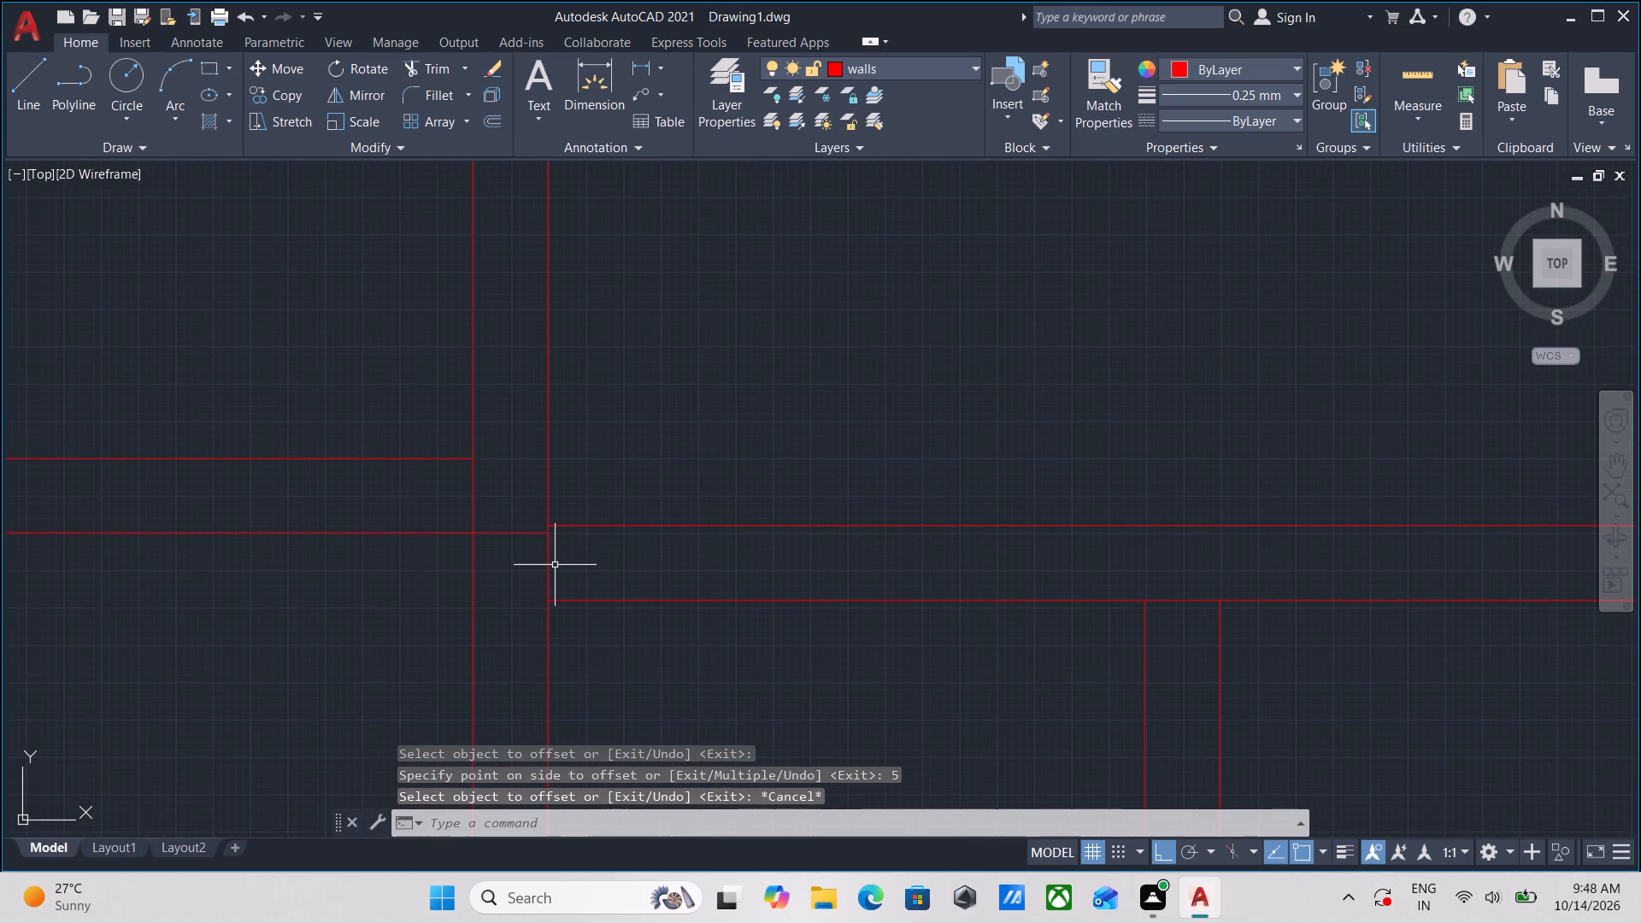
{"action": "type", "text": "tr"}
{"action": "key", "text": "Return"}
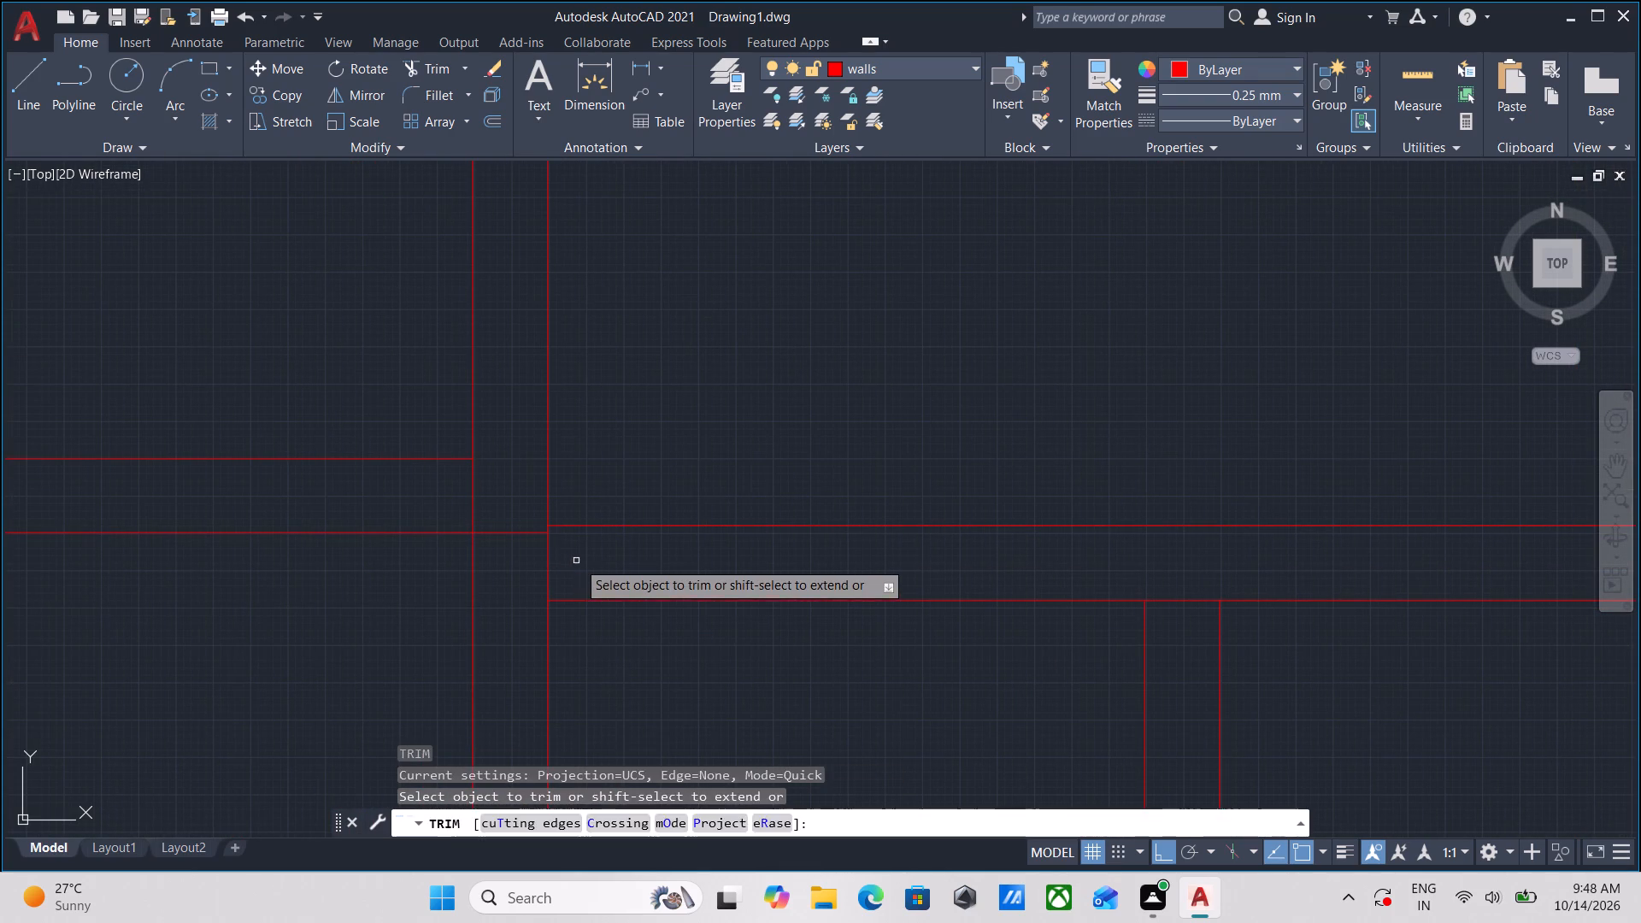
{"action": "left_click", "coordinate": [577, 561]}
{"action": "left_click", "coordinate": [491, 561]}
{"action": "left_click_drag", "start_coordinate": [501, 558], "coordinate": [504, 546]}
{"action": "left_click", "coordinate": [503, 492]}
Trim the adjoining horizontal wall's two line ends crossing the right-hand bay's left wall at the lower partition.
{"action": "scroll", "coordinate": [503, 491], "scroll_direction": "down", "scroll_amount": 3}
{"action": "middle_click_drag", "start_coordinate": [503, 491], "coordinate": [510, 545]}
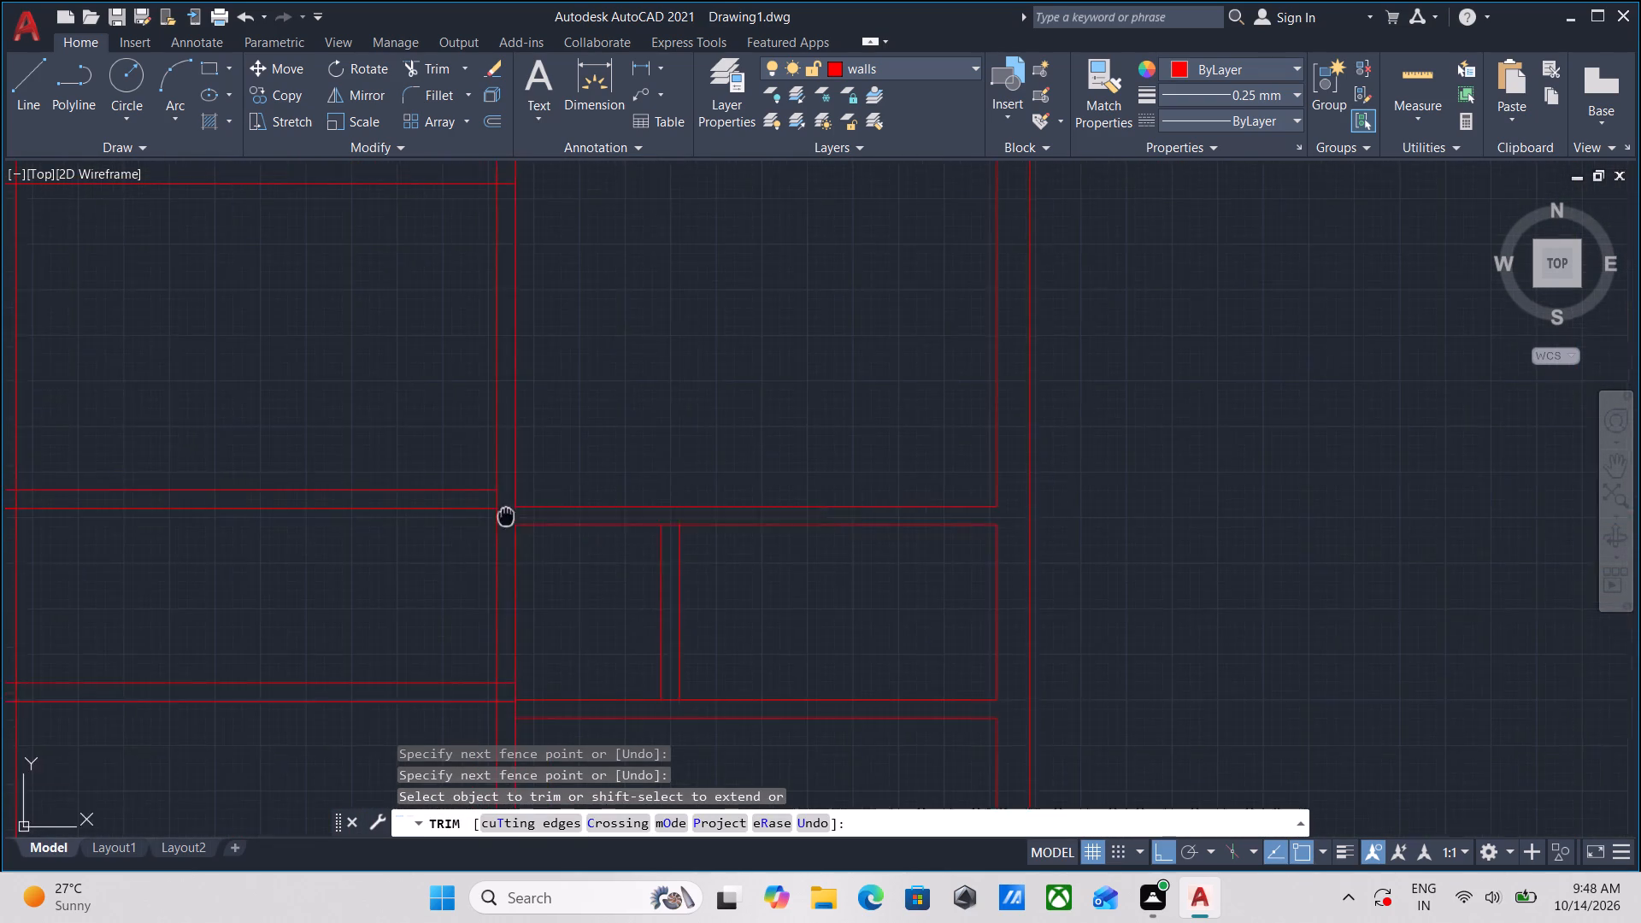
{"action": "middle_click_drag", "start_coordinate": [510, 545], "coordinate": [514, 571]}
{"action": "scroll", "coordinate": [522, 582], "scroll_direction": "down", "scroll_amount": 2}
{"action": "middle_click_drag", "start_coordinate": [522, 582], "coordinate": [556, 593]}
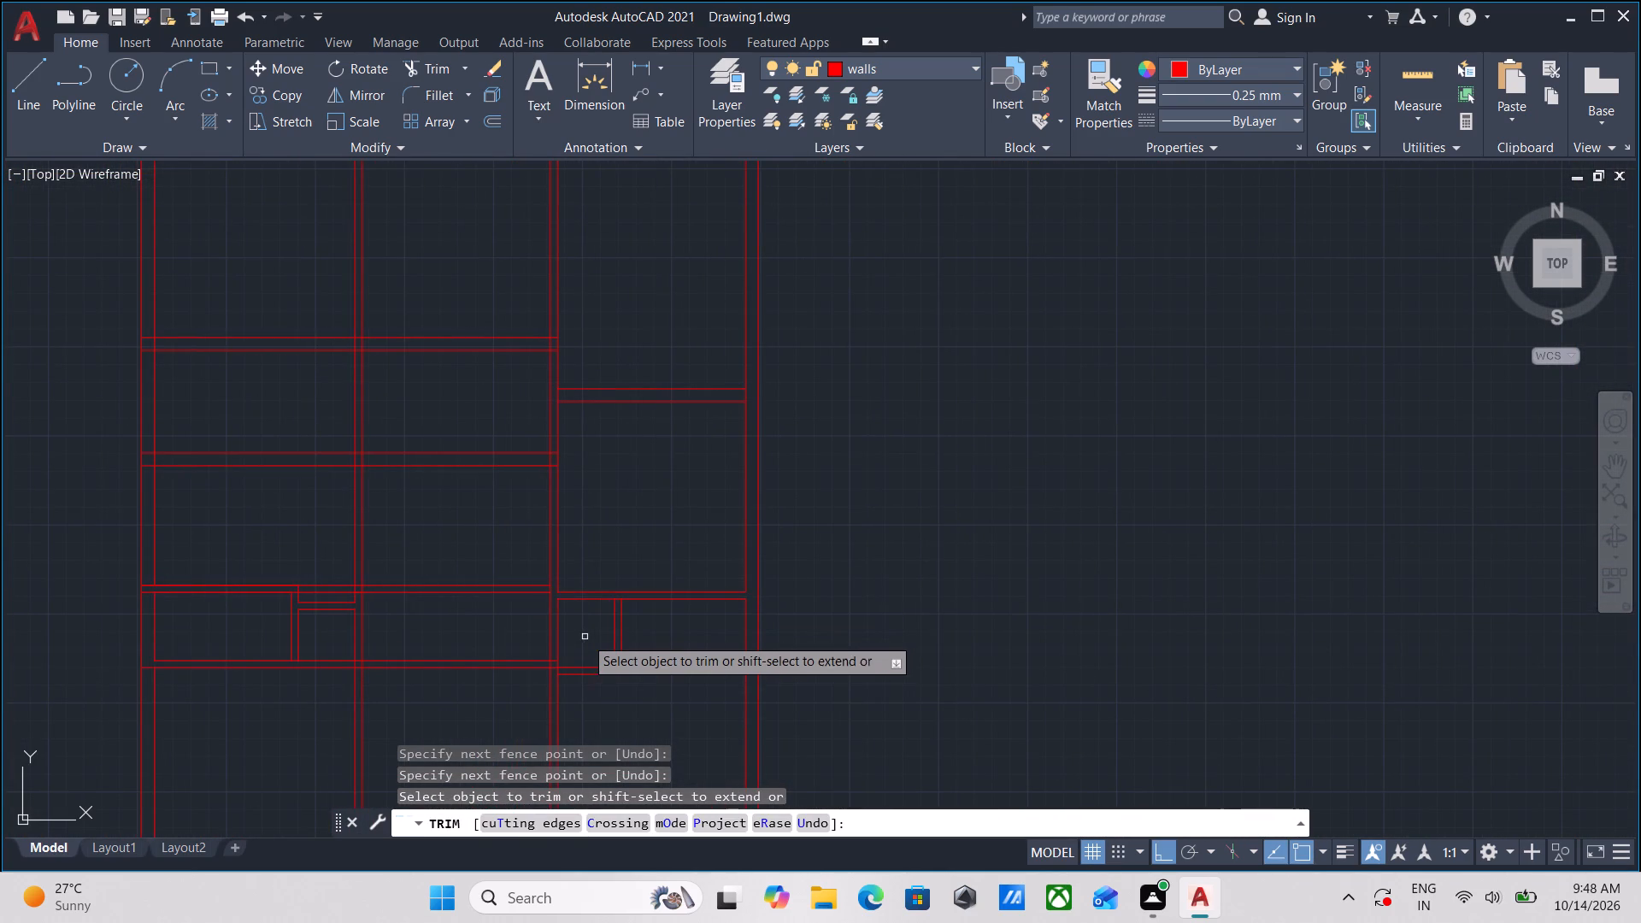
{"action": "scroll", "coordinate": [558, 683], "scroll_direction": "up", "scroll_amount": 3}
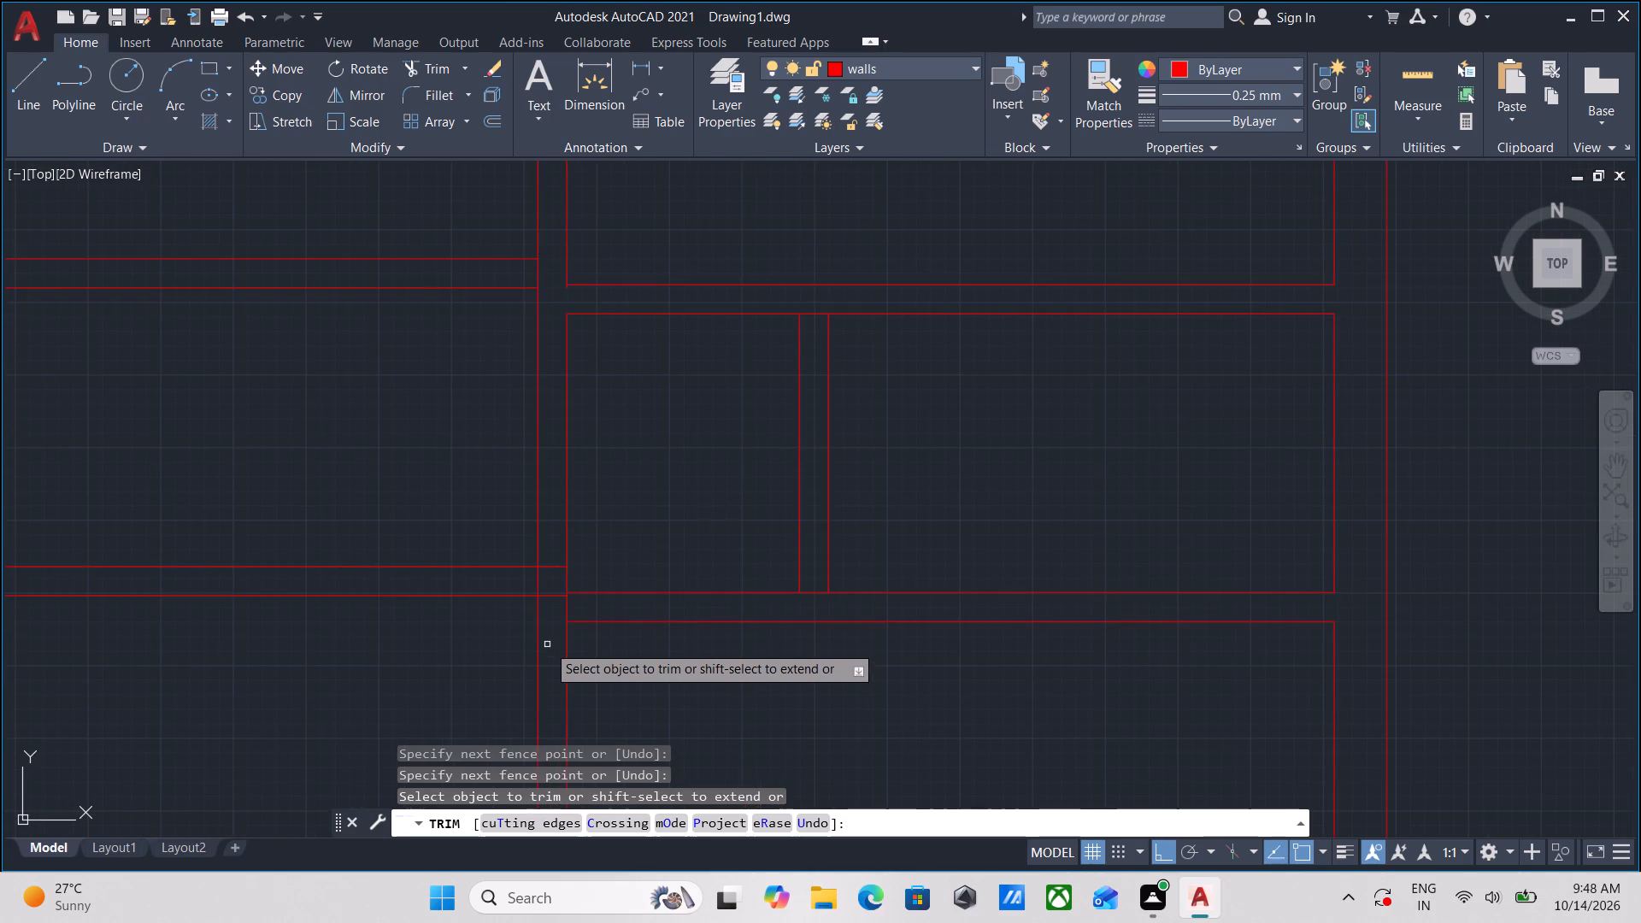
{"action": "left_click", "coordinate": [555, 637]}
{"action": "left_click", "coordinate": [552, 538]}
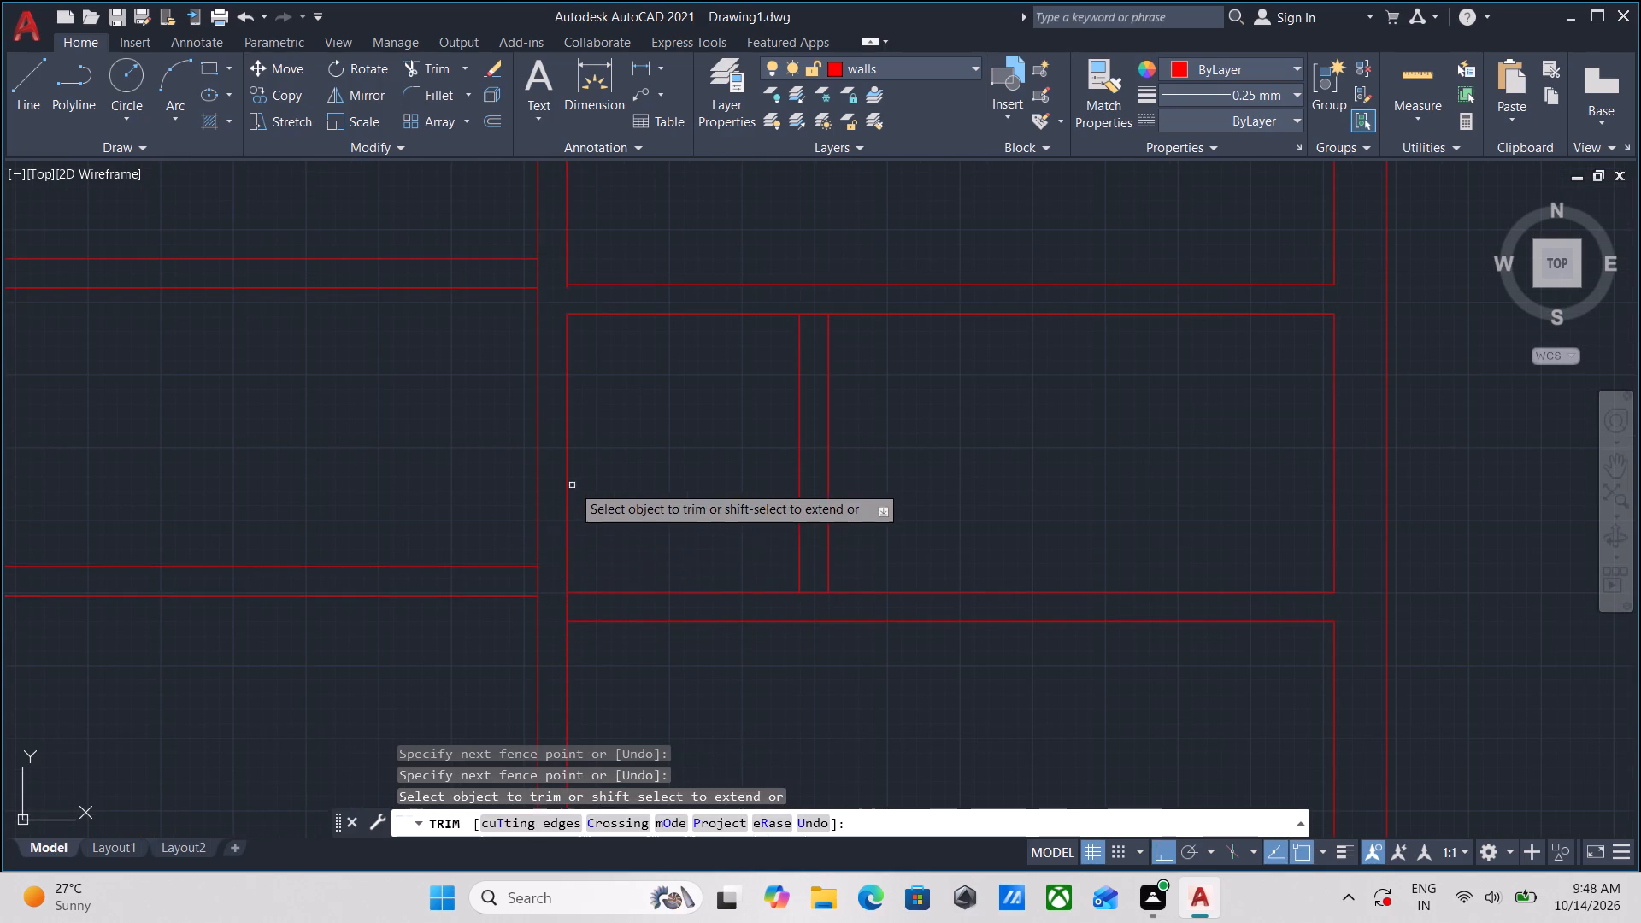
Trim the leftover stub of the right-hand bay's left wall line at the upper partition junction.
{"action": "scroll", "coordinate": [572, 485], "scroll_direction": "down", "scroll_amount": 1}
{"action": "middle_click_drag", "start_coordinate": [576, 497], "coordinate": [581, 677]}
{"action": "scroll", "coordinate": [551, 526], "scroll_direction": "up", "scroll_amount": 6}
{"action": "left_click", "coordinate": [748, 466]}
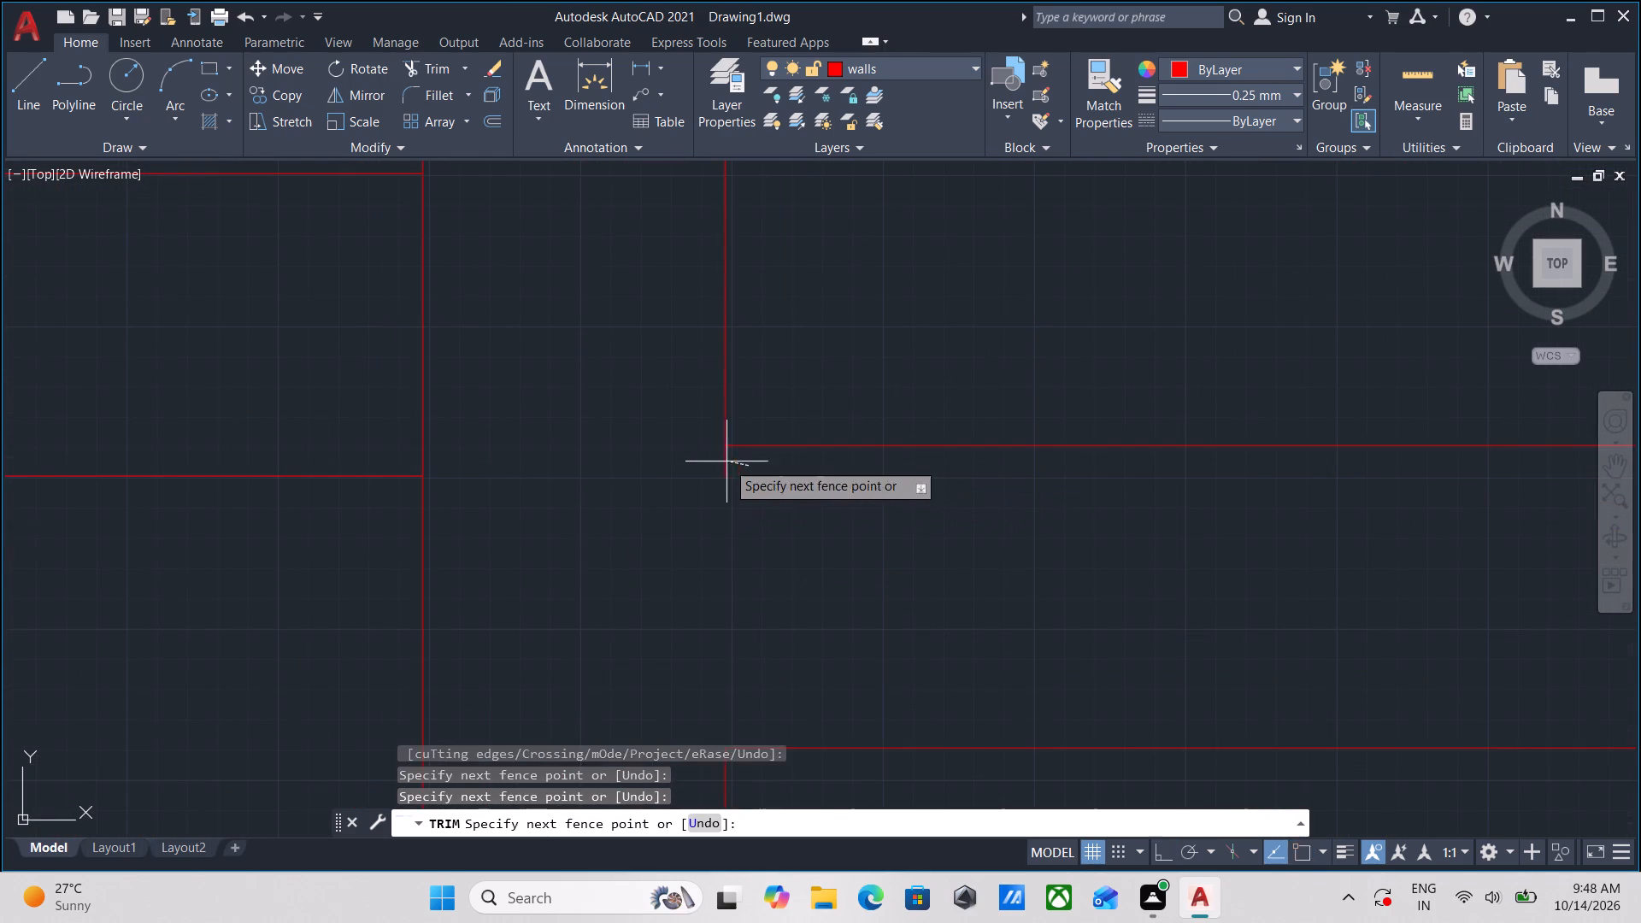
{"action": "left_click", "coordinate": [697, 463]}
{"action": "scroll", "coordinate": [697, 463], "scroll_direction": "down", "scroll_amount": 3}
{"action": "key", "text": "Escape"}
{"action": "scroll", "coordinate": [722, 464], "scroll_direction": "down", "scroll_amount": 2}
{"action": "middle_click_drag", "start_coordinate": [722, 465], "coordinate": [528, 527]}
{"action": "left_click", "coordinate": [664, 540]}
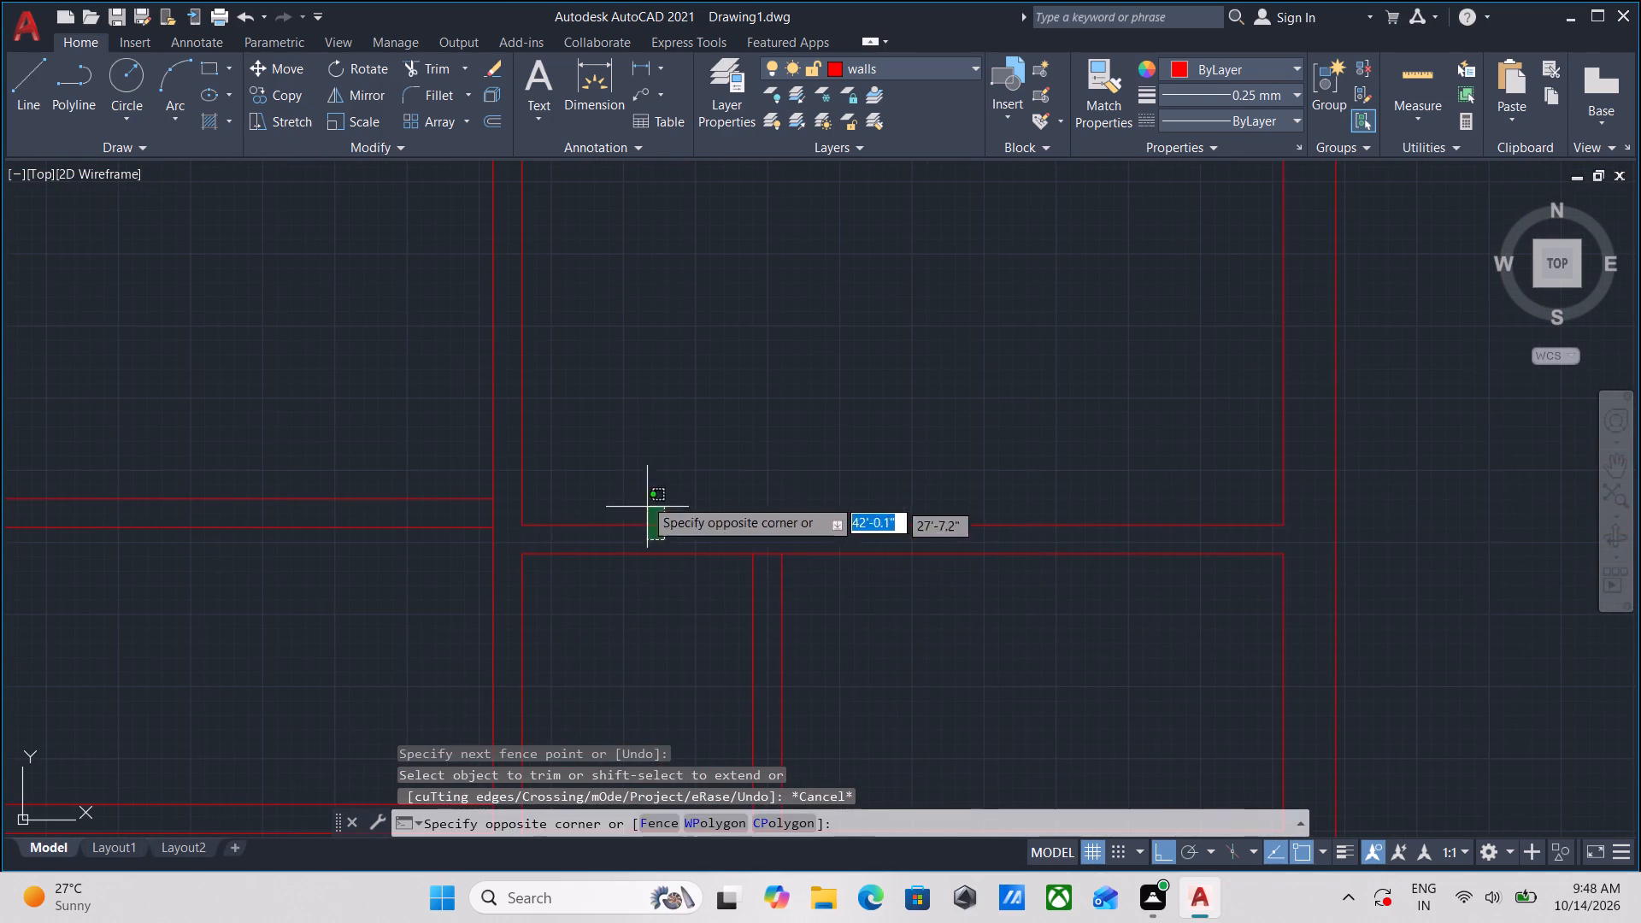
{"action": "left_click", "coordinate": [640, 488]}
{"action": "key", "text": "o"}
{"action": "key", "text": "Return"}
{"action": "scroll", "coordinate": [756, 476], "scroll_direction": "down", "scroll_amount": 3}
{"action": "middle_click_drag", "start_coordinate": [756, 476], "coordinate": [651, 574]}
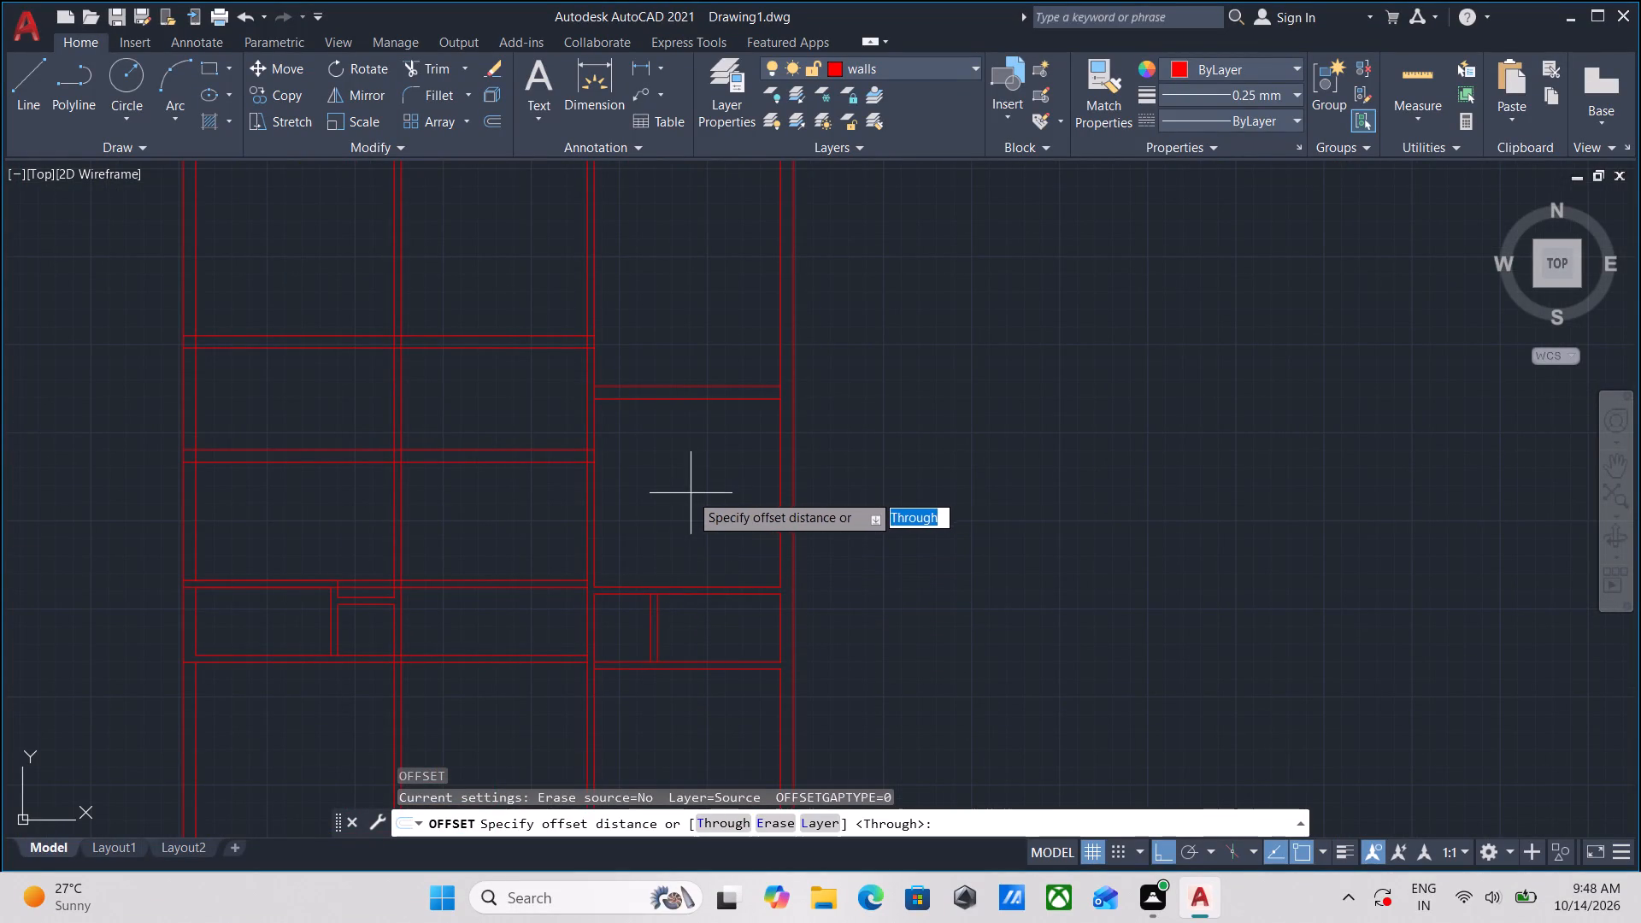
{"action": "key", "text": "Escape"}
Erase the two horizontal wall lines above the upper partition in the right-hand bay.
{"action": "left_click_drag", "start_coordinate": [700, 444], "coordinate": [695, 429]}
{"action": "left_click", "coordinate": [657, 333]}
{"action": "right_click_drag", "start_coordinate": [646, 339], "coordinate": [637, 345]}
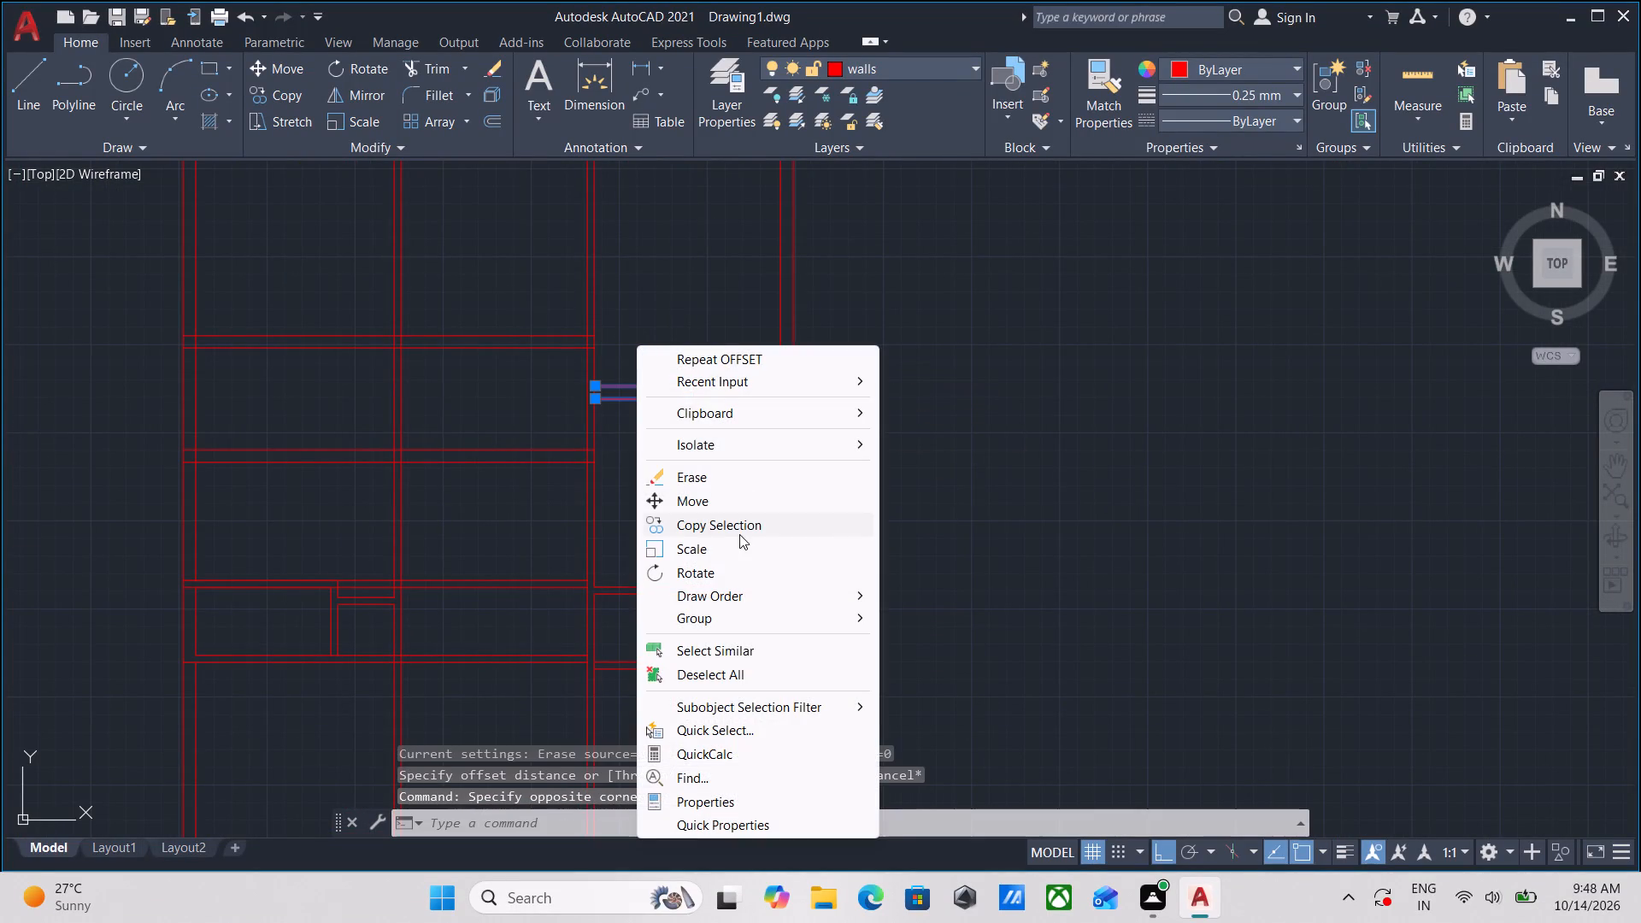
{"action": "left_click", "coordinate": [733, 473]}
Offset the upper partition's upper line in the right-hand bay 10'9" upward.
{"action": "scroll", "coordinate": [670, 585], "scroll_direction": "up", "scroll_amount": 2}
{"action": "left_click", "coordinate": [674, 599]}
{"action": "left_click", "coordinate": [652, 551]}
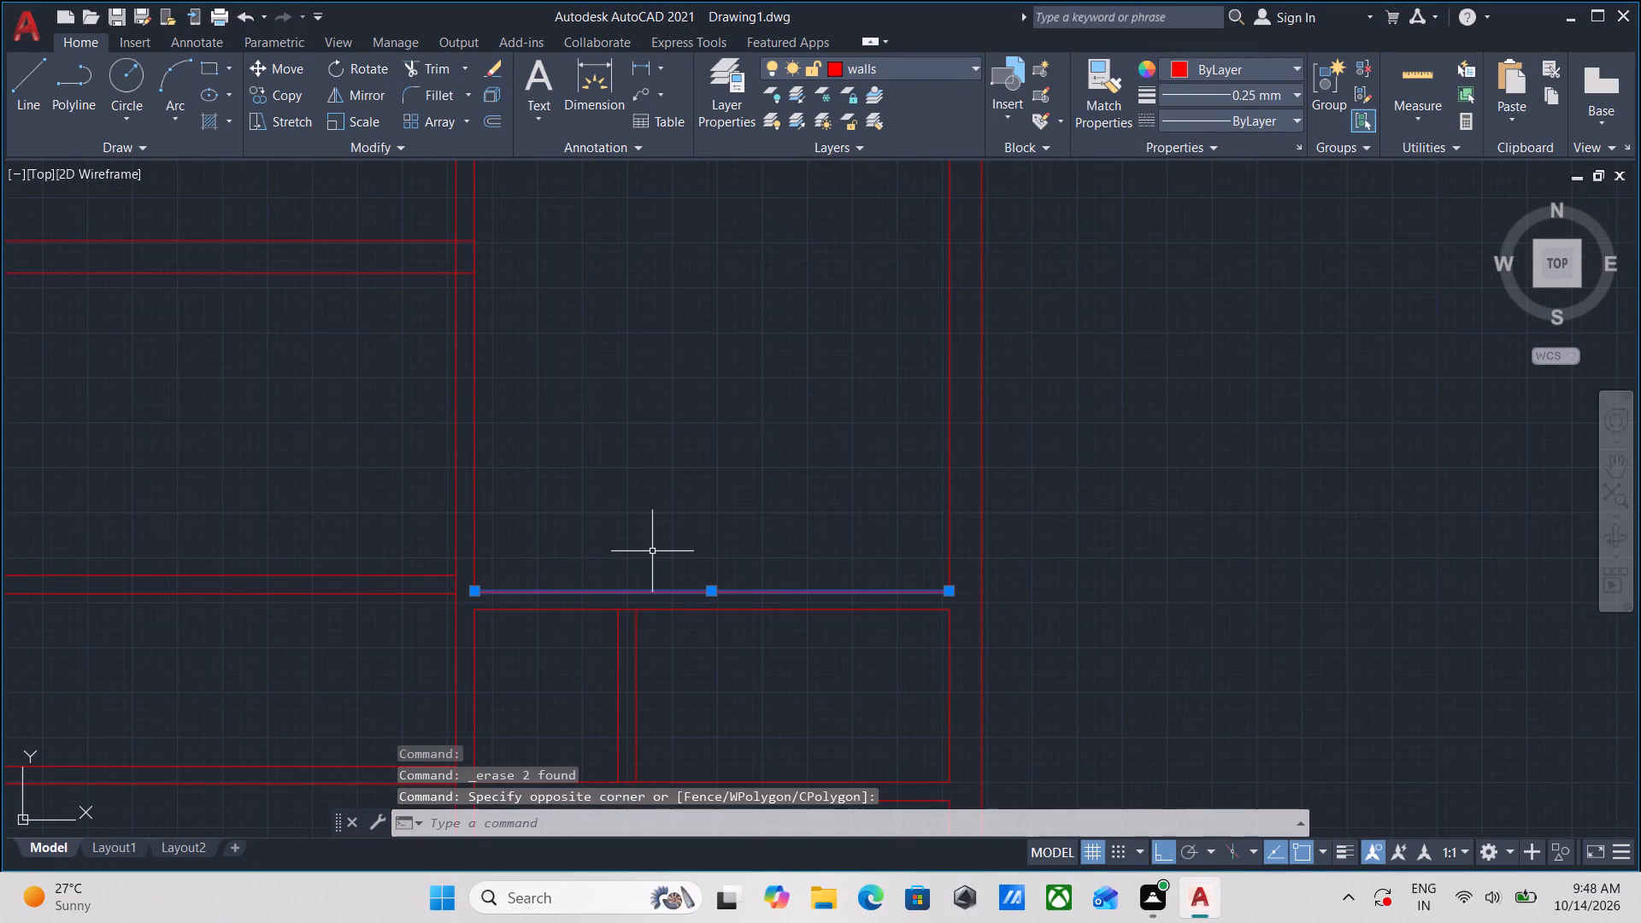
{"action": "key", "text": "o"}
{"action": "key", "text": "Return"}
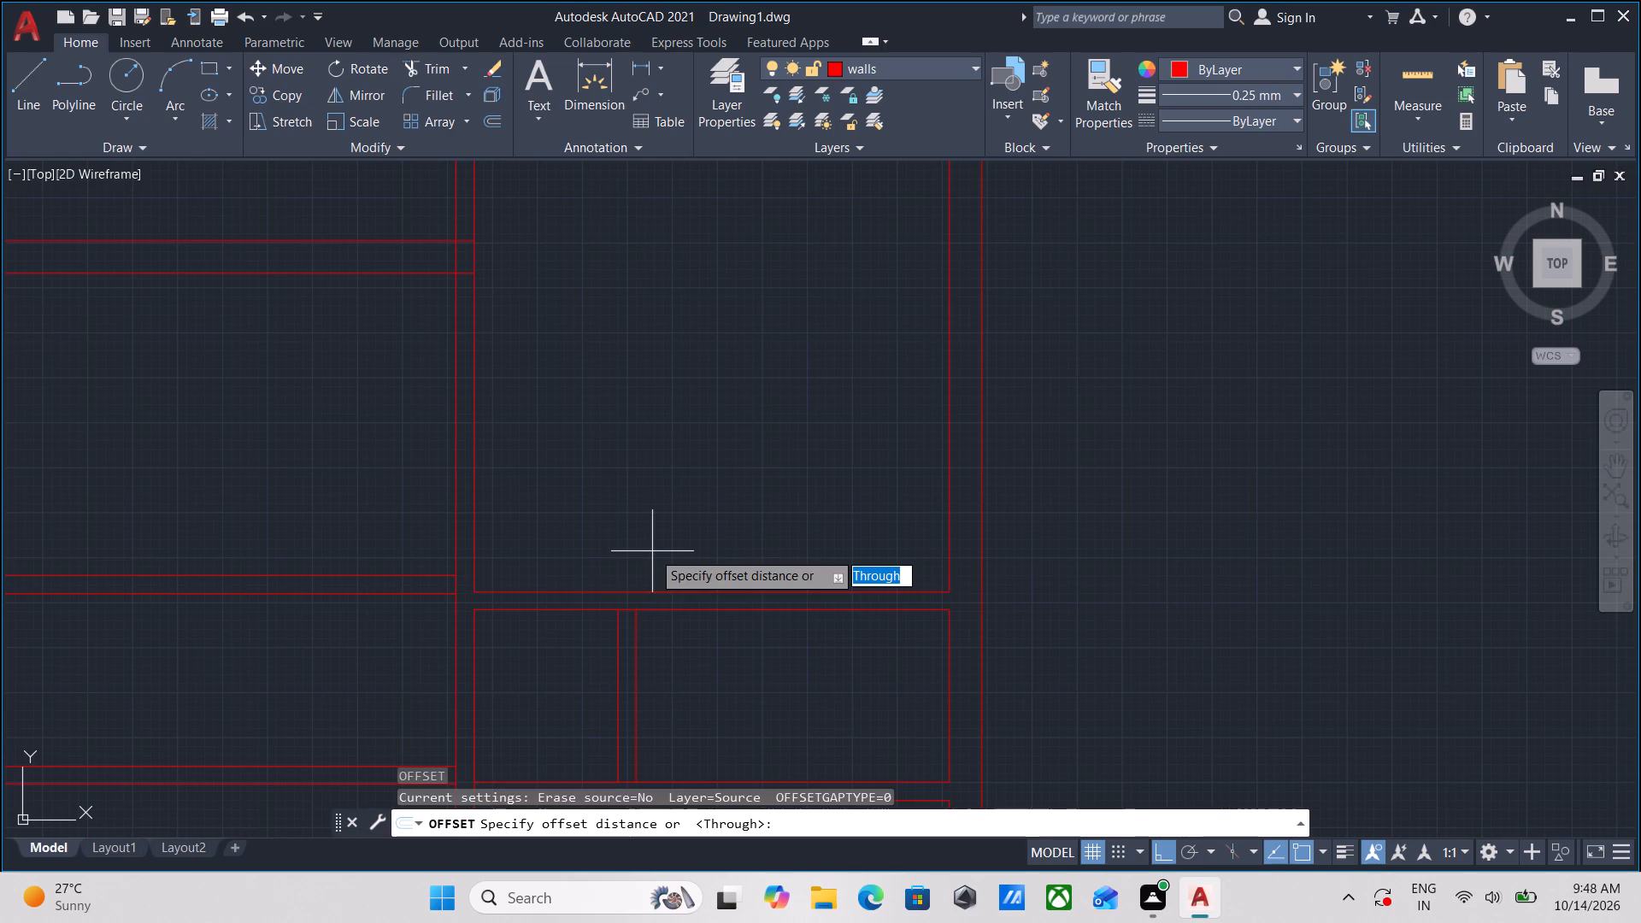
{"action": "left_click", "coordinate": [706, 592]}
{"action": "left_click", "coordinate": [690, 488]}
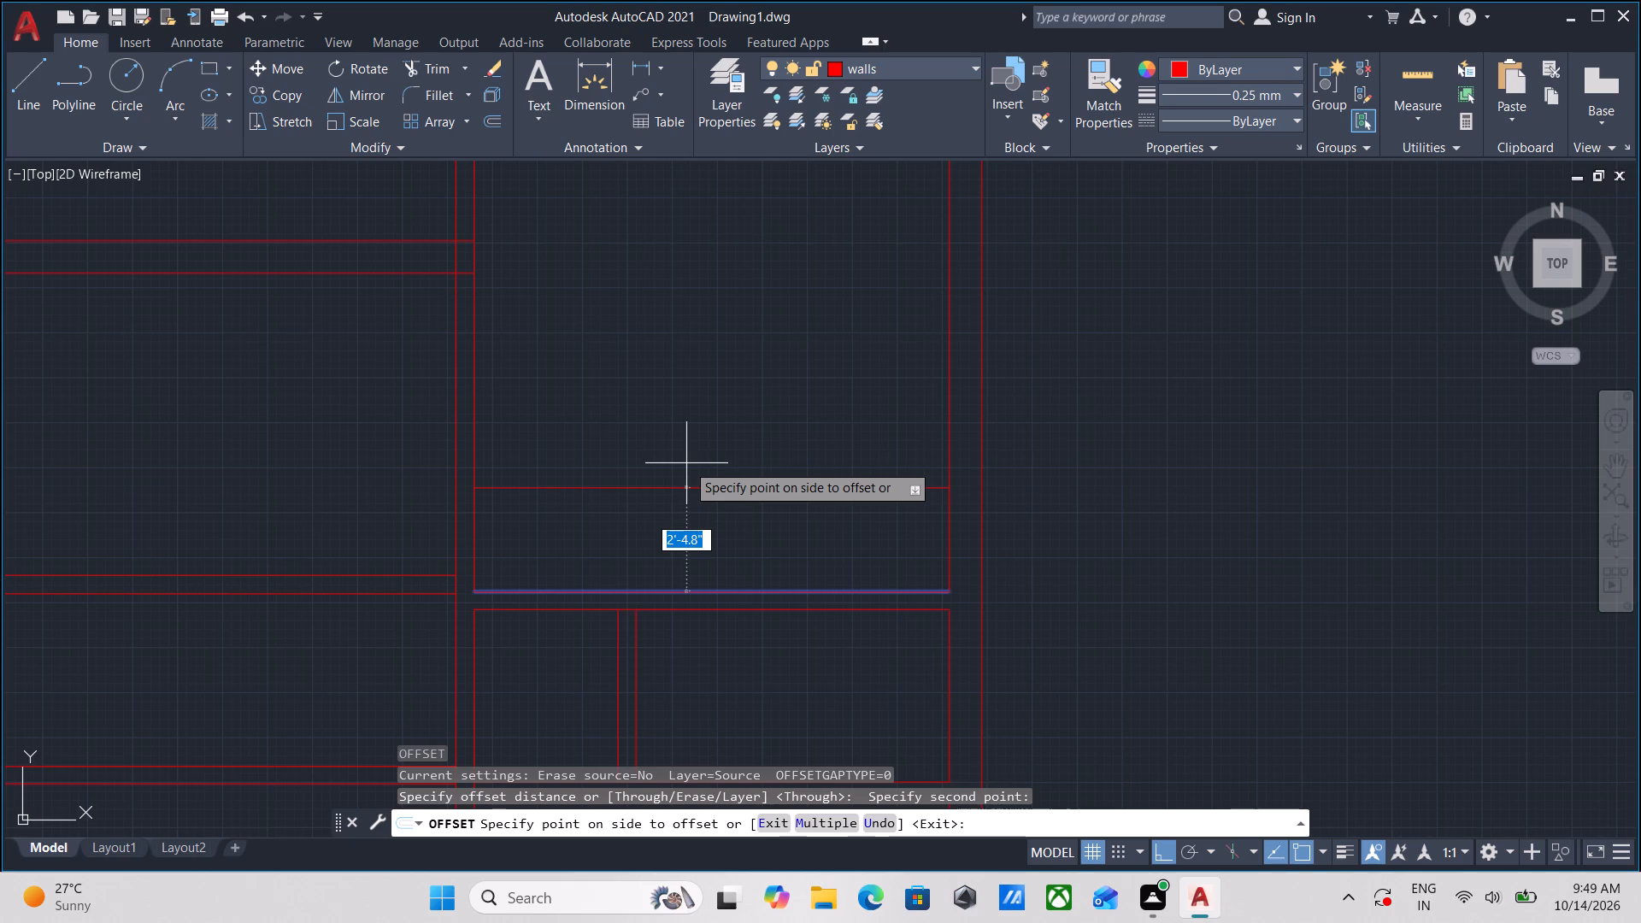
{"action": "type", "text": "10"}
{"action": "key", "text": "apostrophe"}
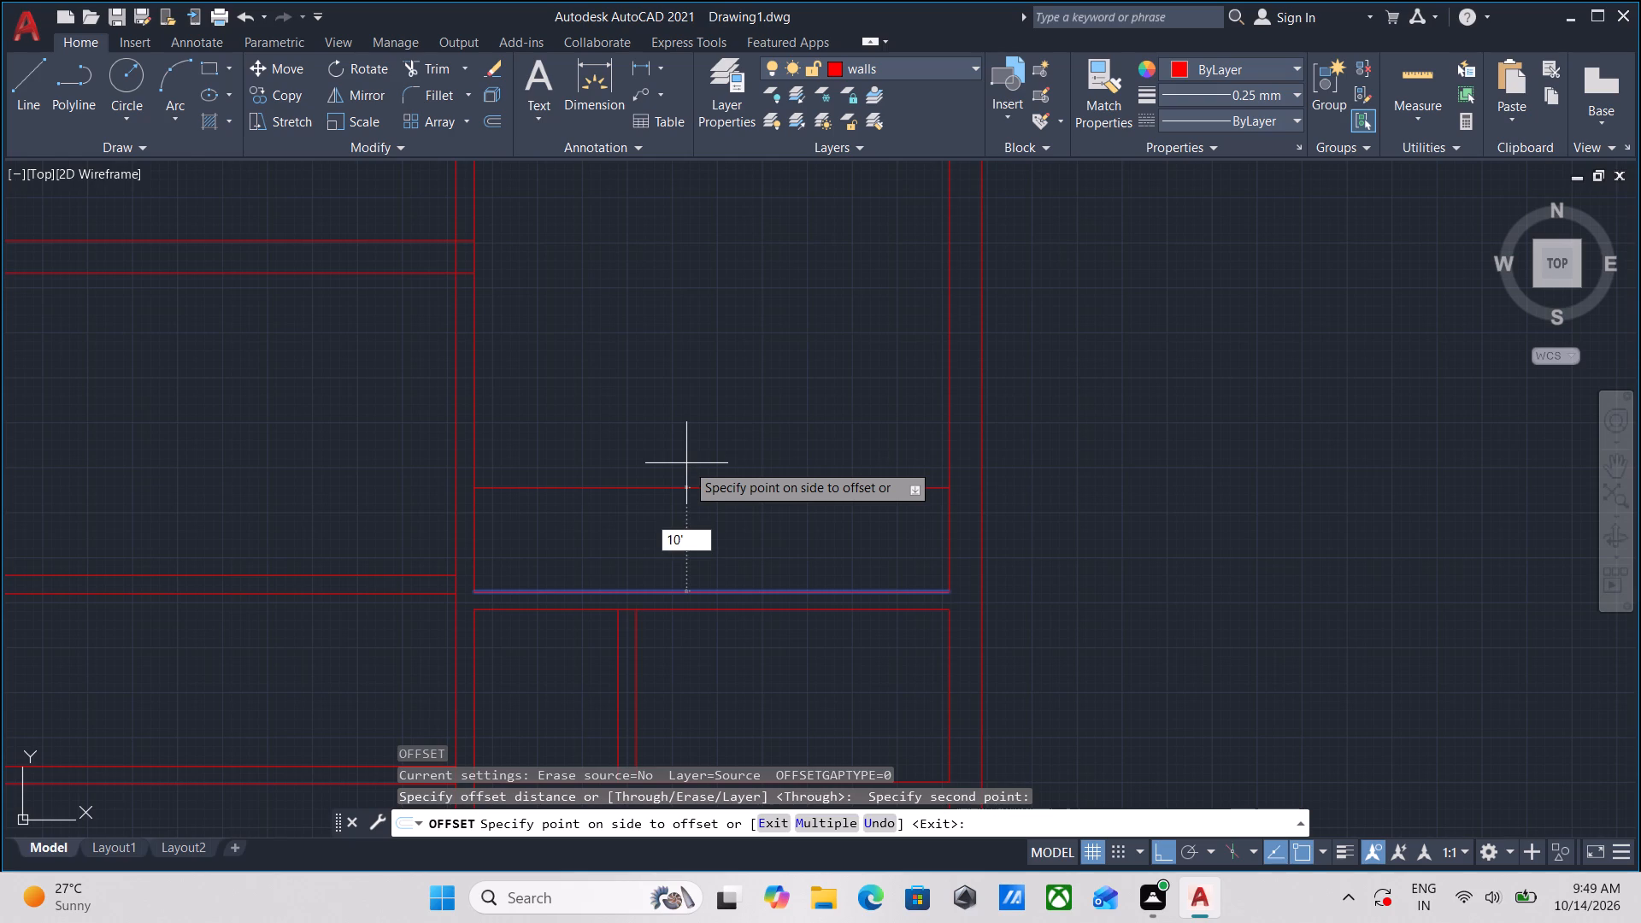
{"action": "key", "text": "9"}
{"action": "key", "text": "Return"}
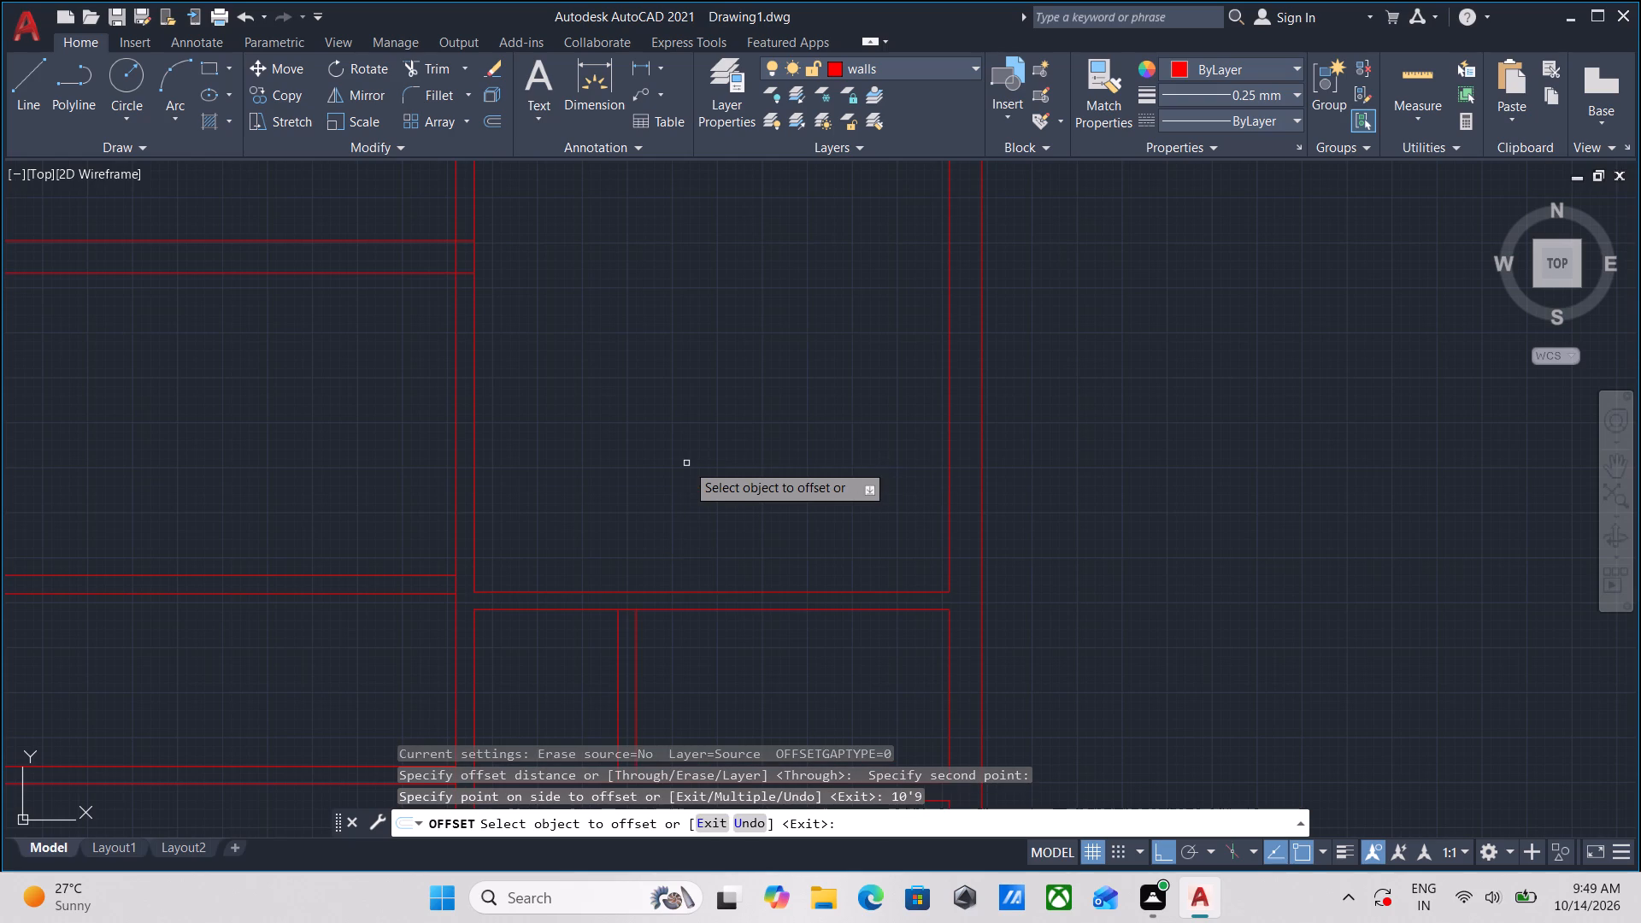
Offset the new horizontal line in the right-hand bay 9" upward to form a wall.
{"action": "scroll", "coordinate": [686, 463], "scroll_direction": "down", "scroll_amount": 1}
{"action": "middle_click_drag", "start_coordinate": [694, 519], "coordinate": [695, 632]}
{"action": "middle_click_drag", "start_coordinate": [692, 481], "coordinate": [686, 544]}
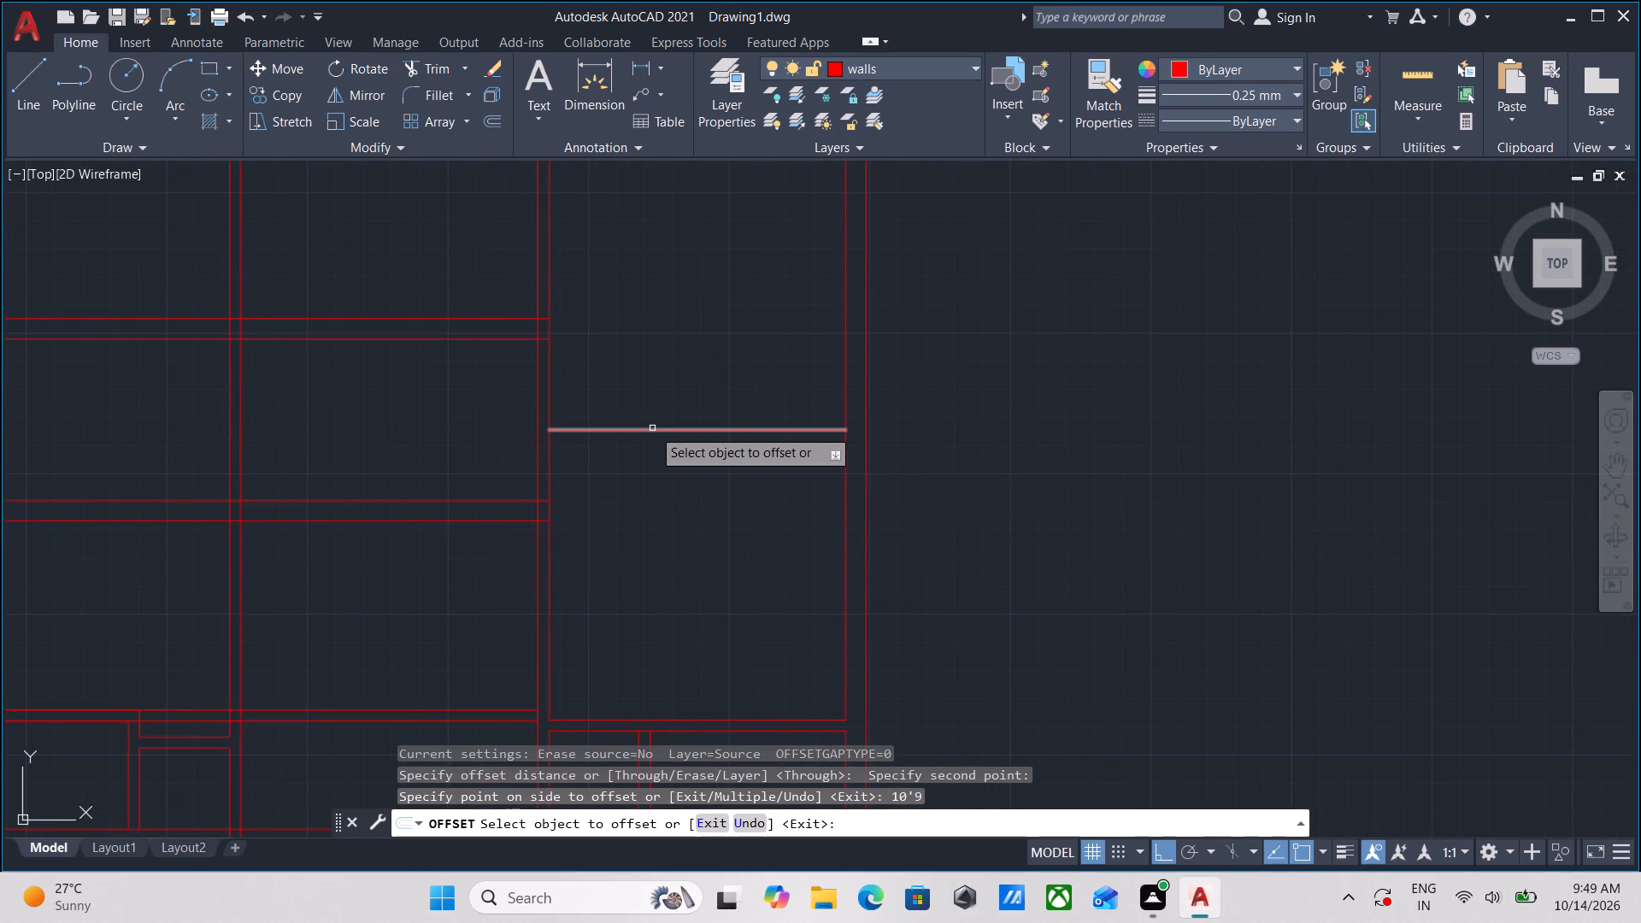
{"action": "left_click", "coordinate": [652, 428]}
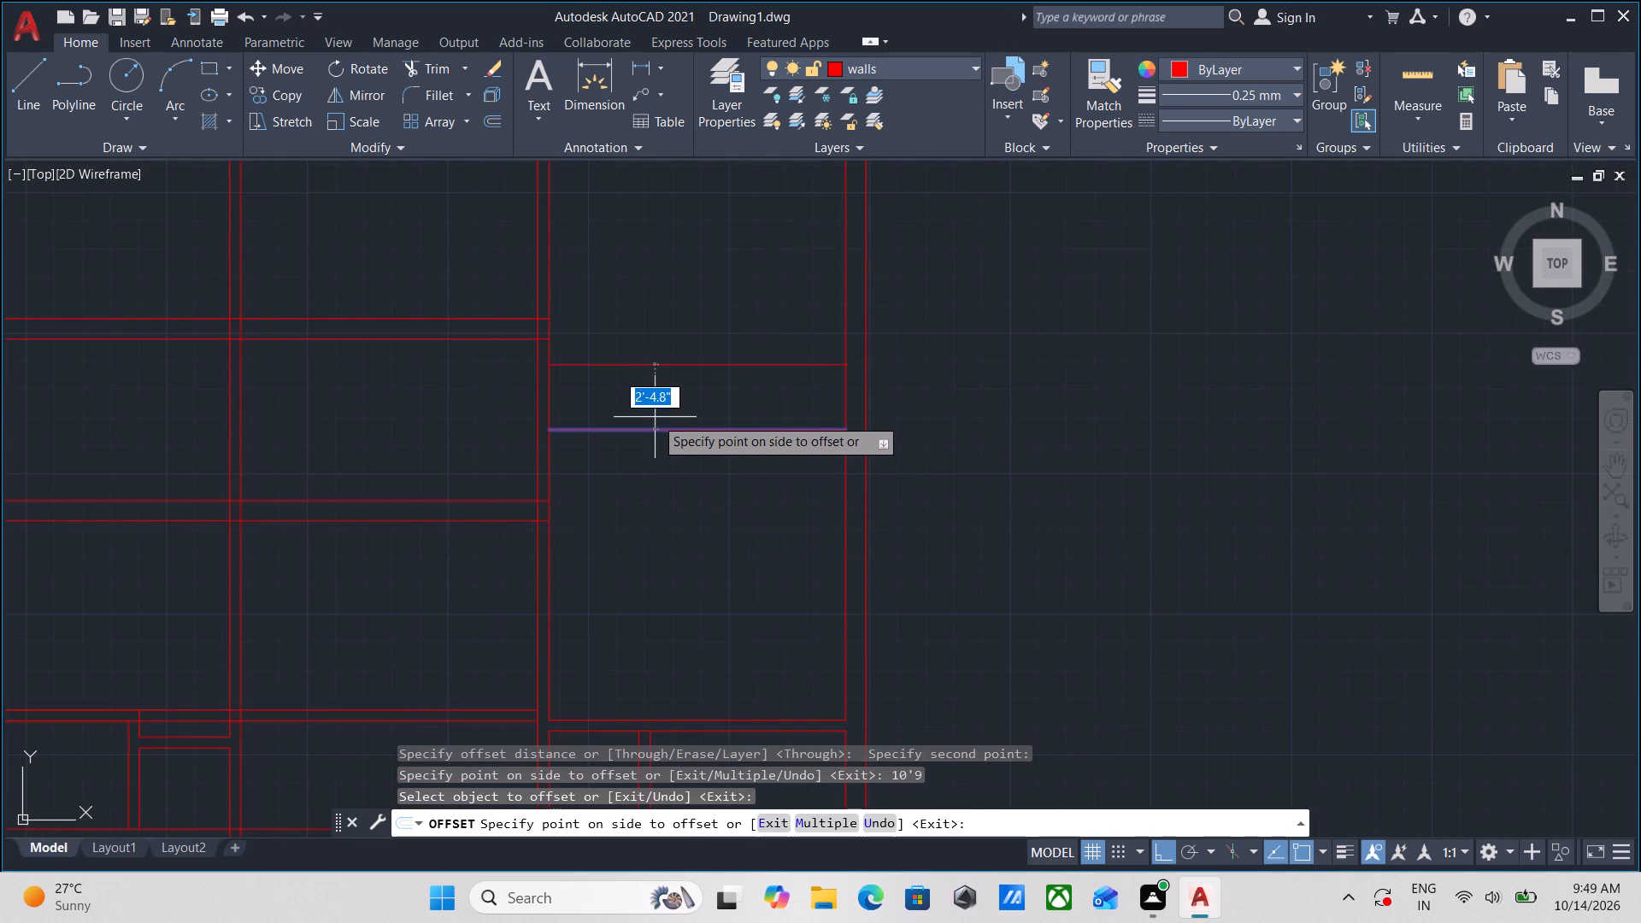
{"action": "key", "text": "9"}
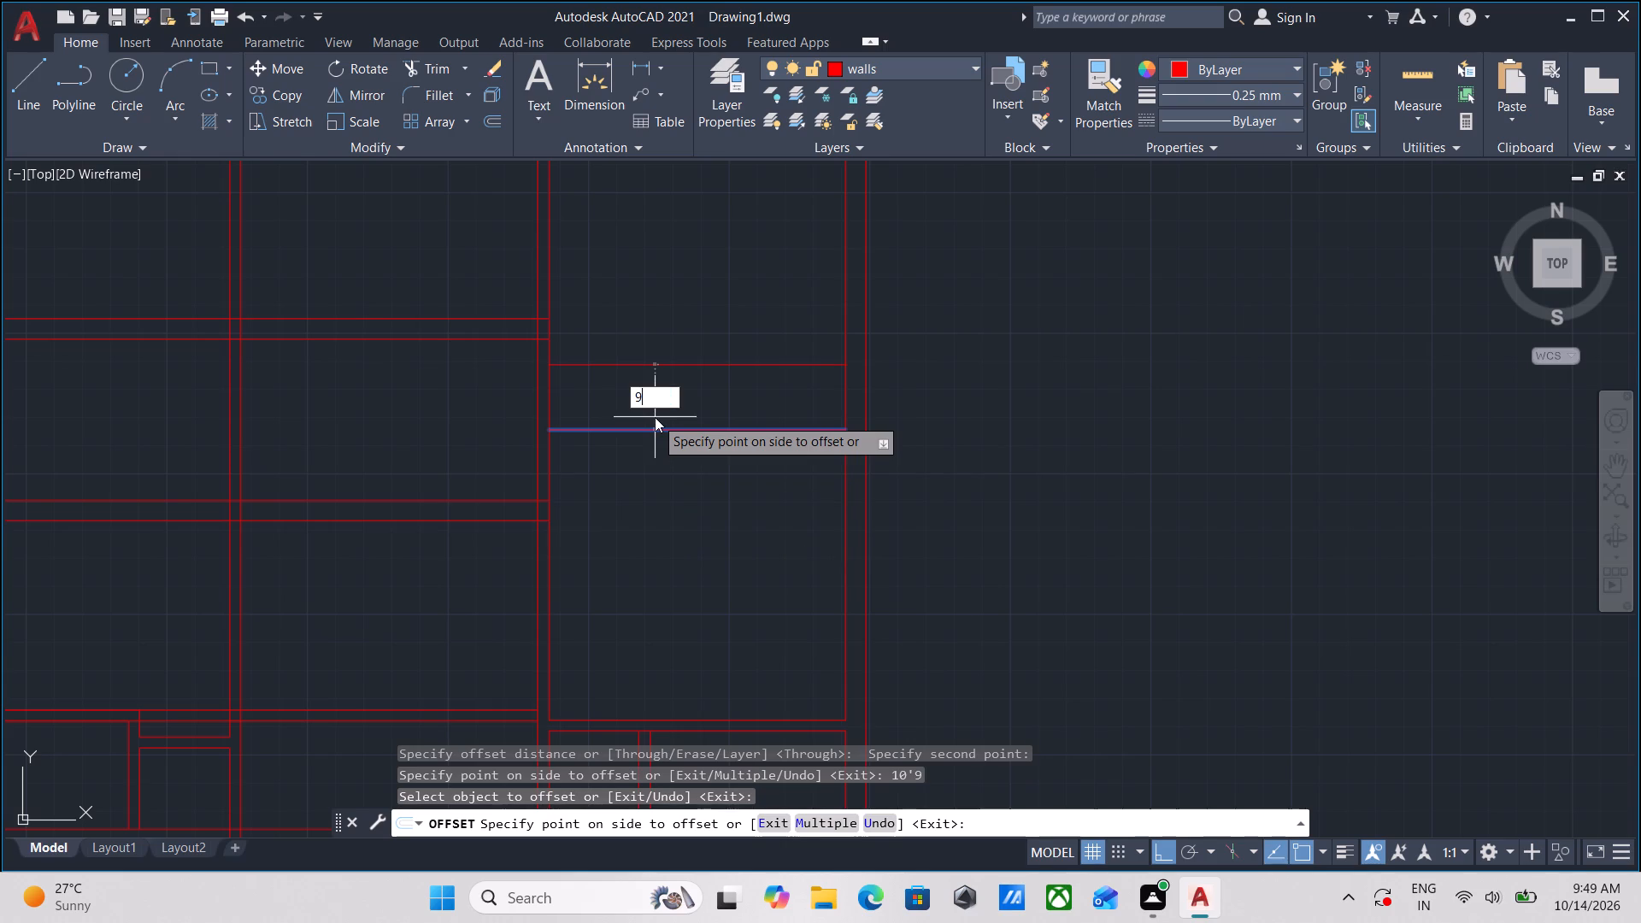
{"action": "key", "text": "Return"}
{"action": "scroll", "coordinate": [655, 417], "scroll_direction": "up", "scroll_amount": 1}
{"action": "scroll", "coordinate": [703, 362], "scroll_direction": "down", "scroll_amount": 1}
{"action": "middle_click_drag", "start_coordinate": [703, 362], "coordinate": [668, 456]}
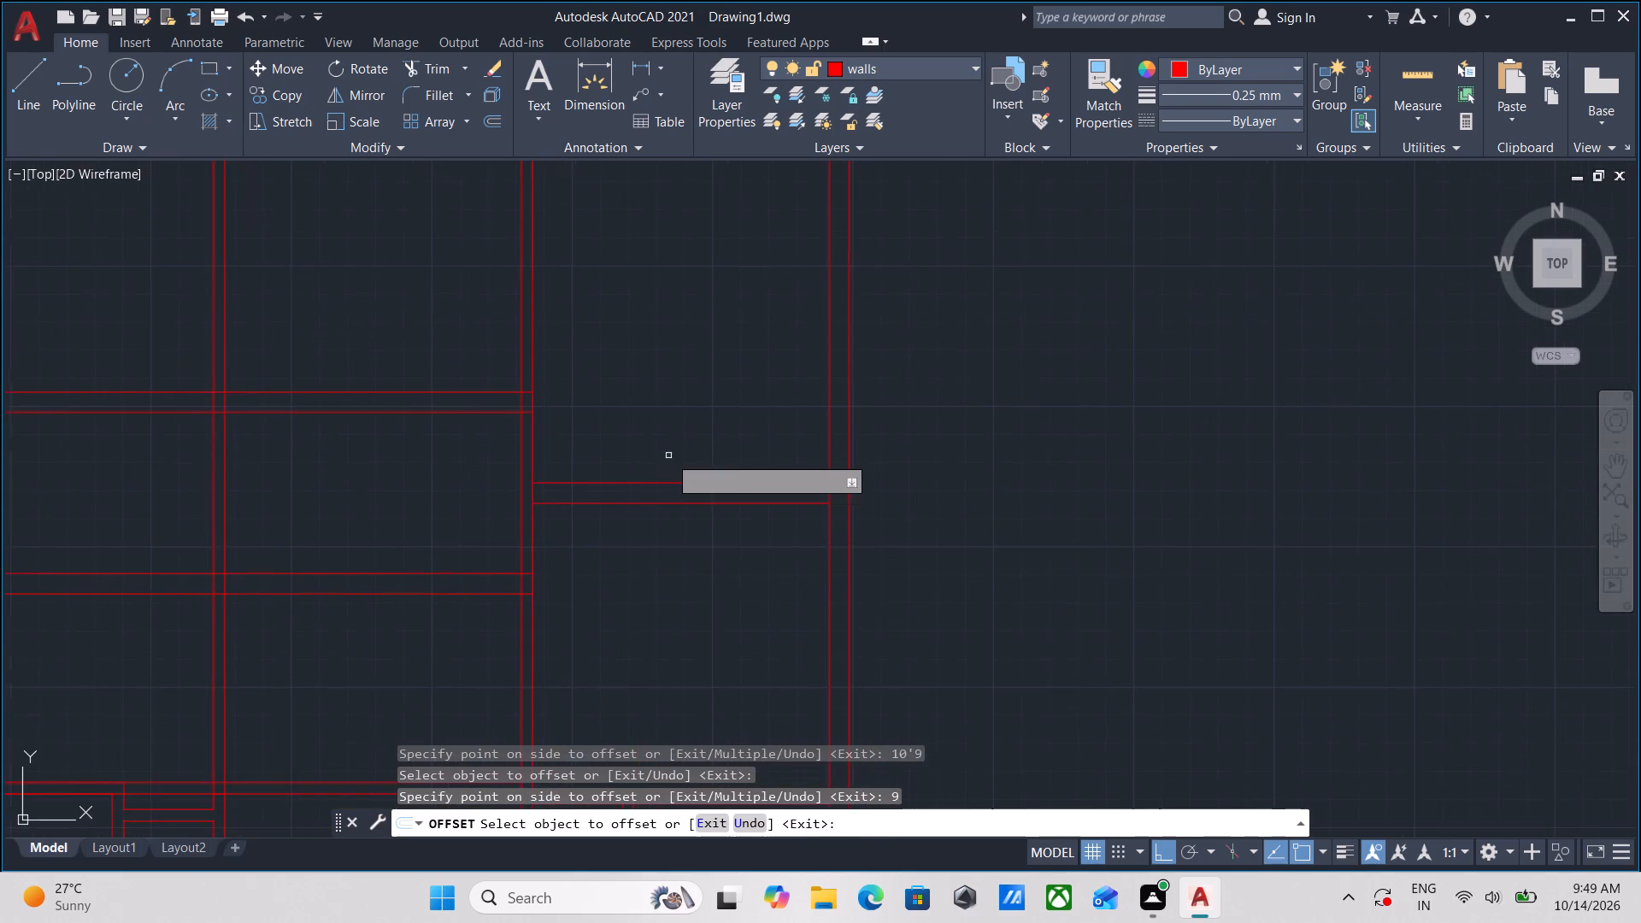
Offset the upper line of the new 9" wall in the right-hand bay 10'4.5" upward.
{"action": "middle_click_drag", "start_coordinate": [669, 423], "coordinate": [647, 457]}
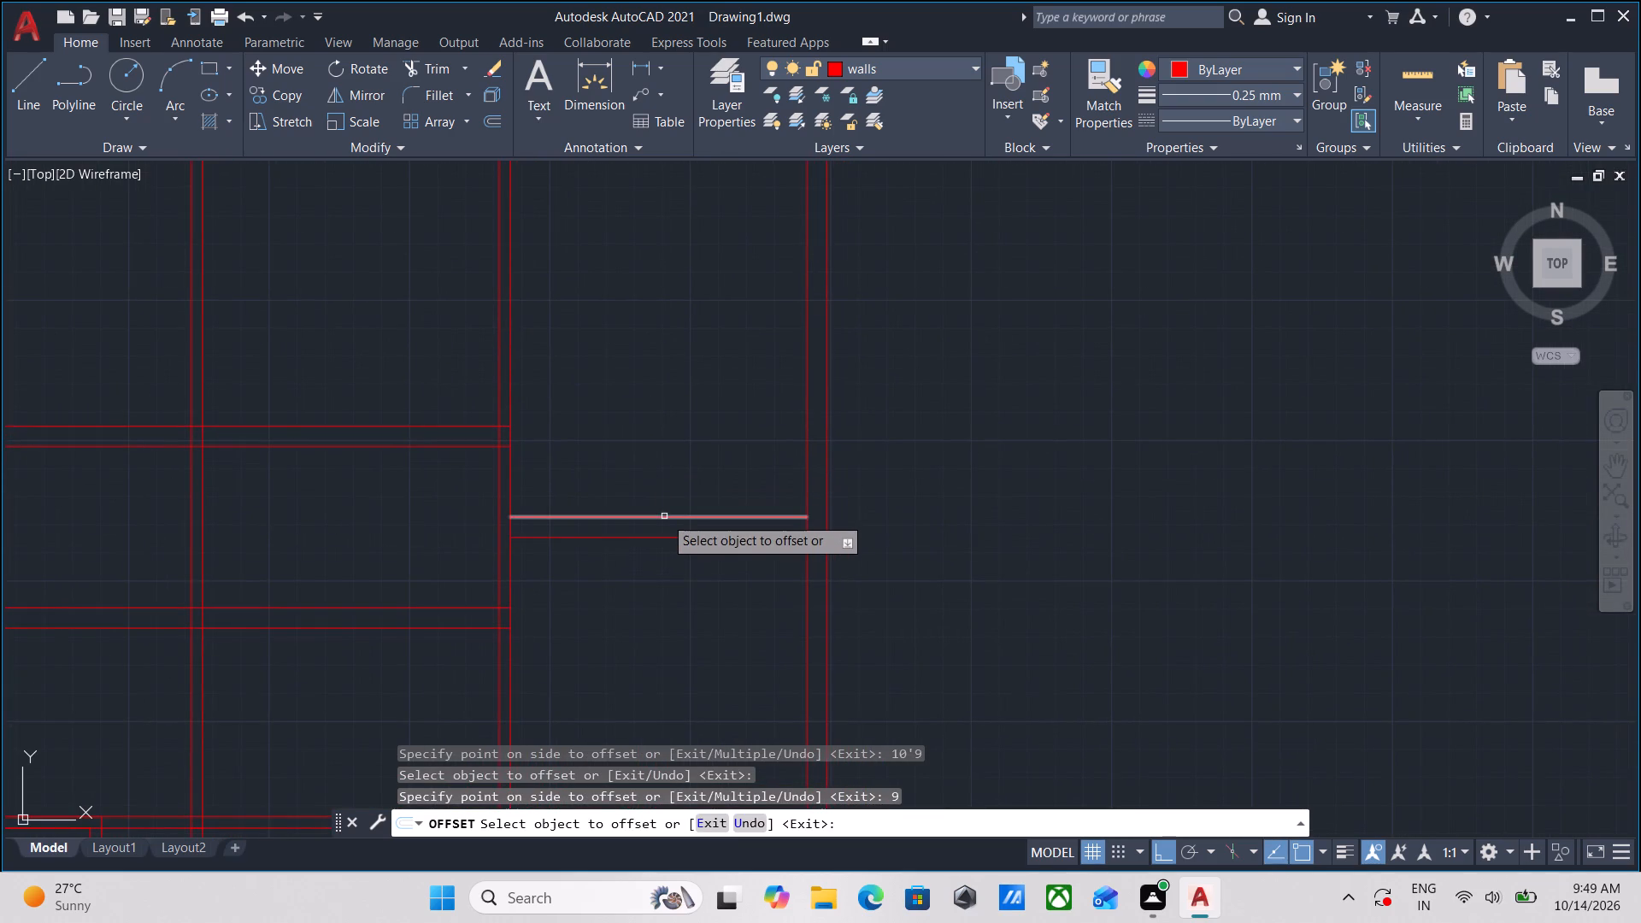
{"action": "left_click", "coordinate": [664, 516]}
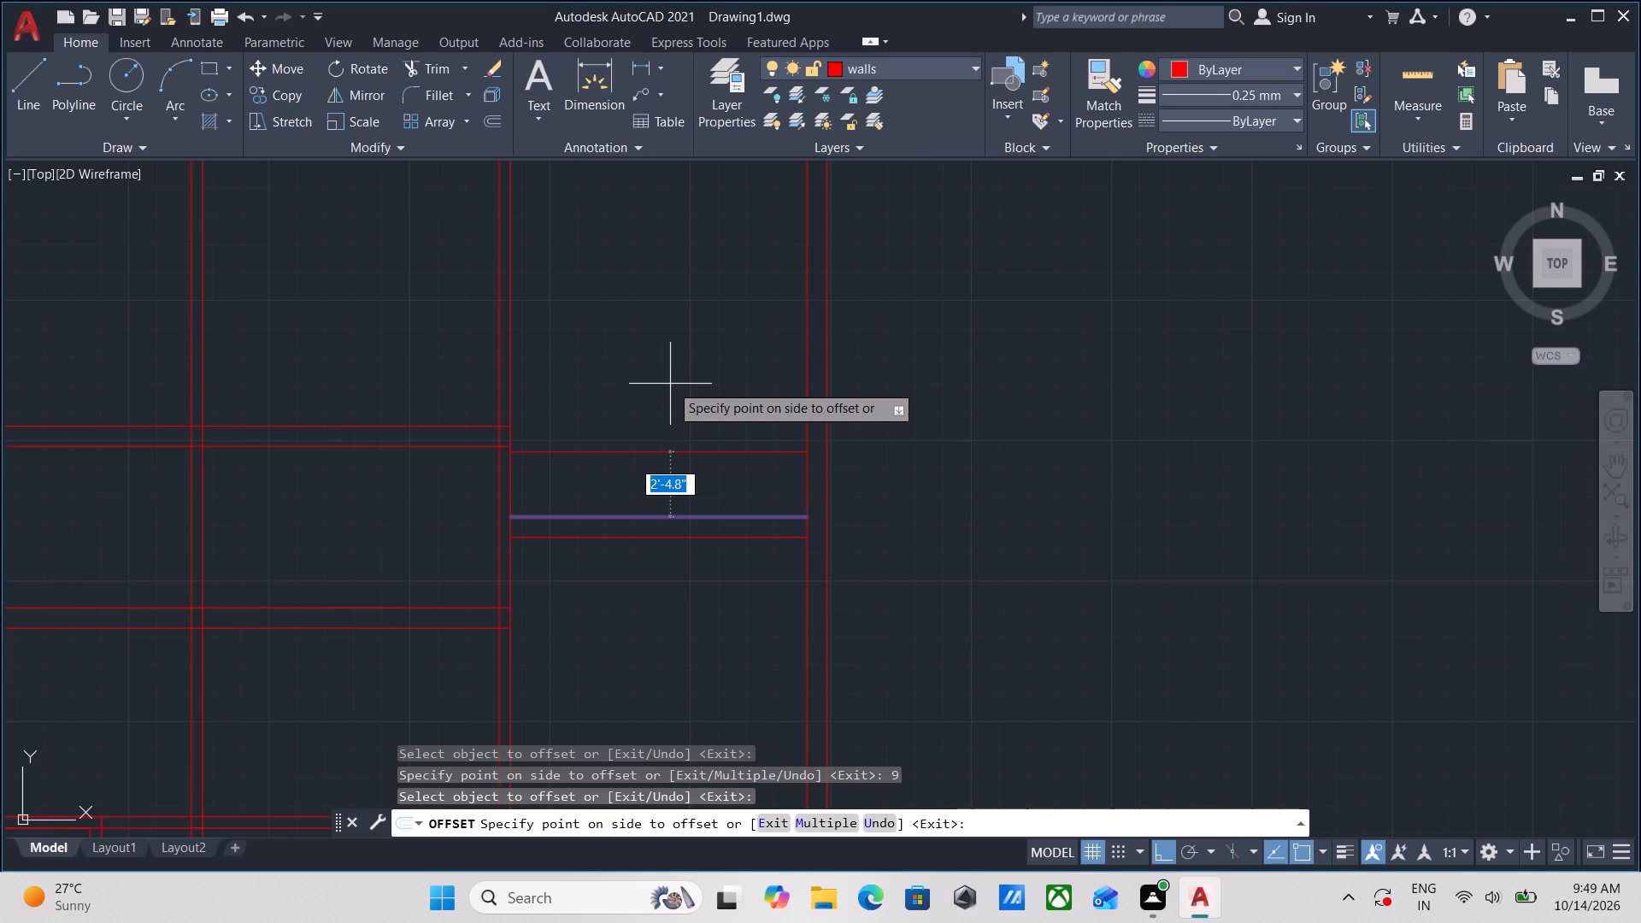
{"action": "middle_click_drag", "start_coordinate": [675, 371], "coordinate": [652, 514]}
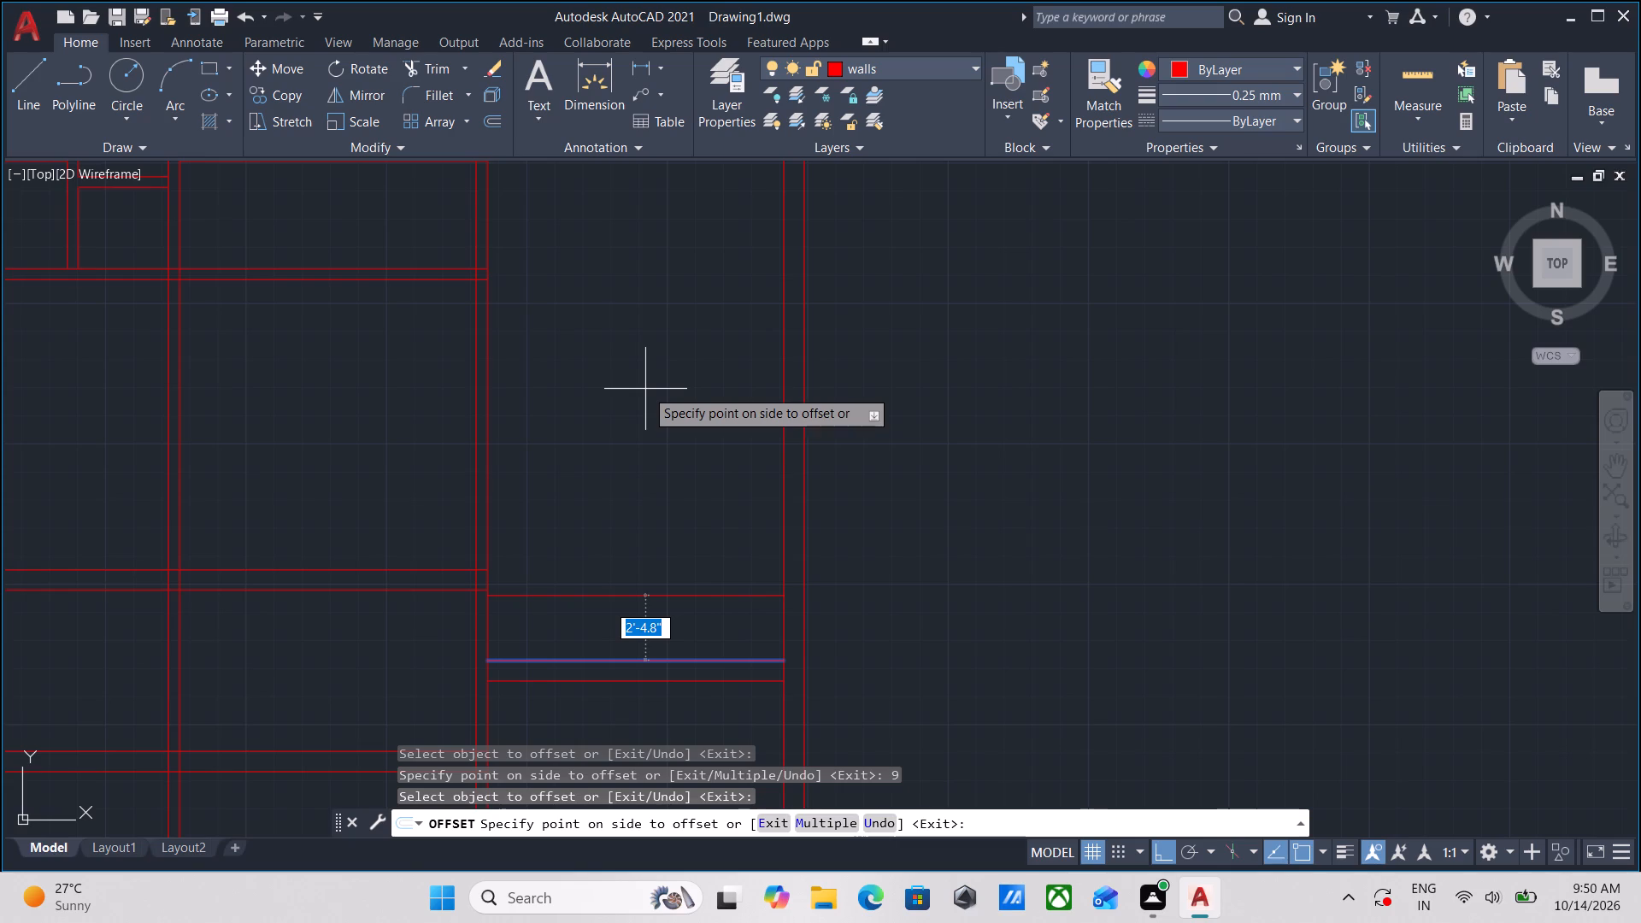
{"action": "type", "text": "10"}
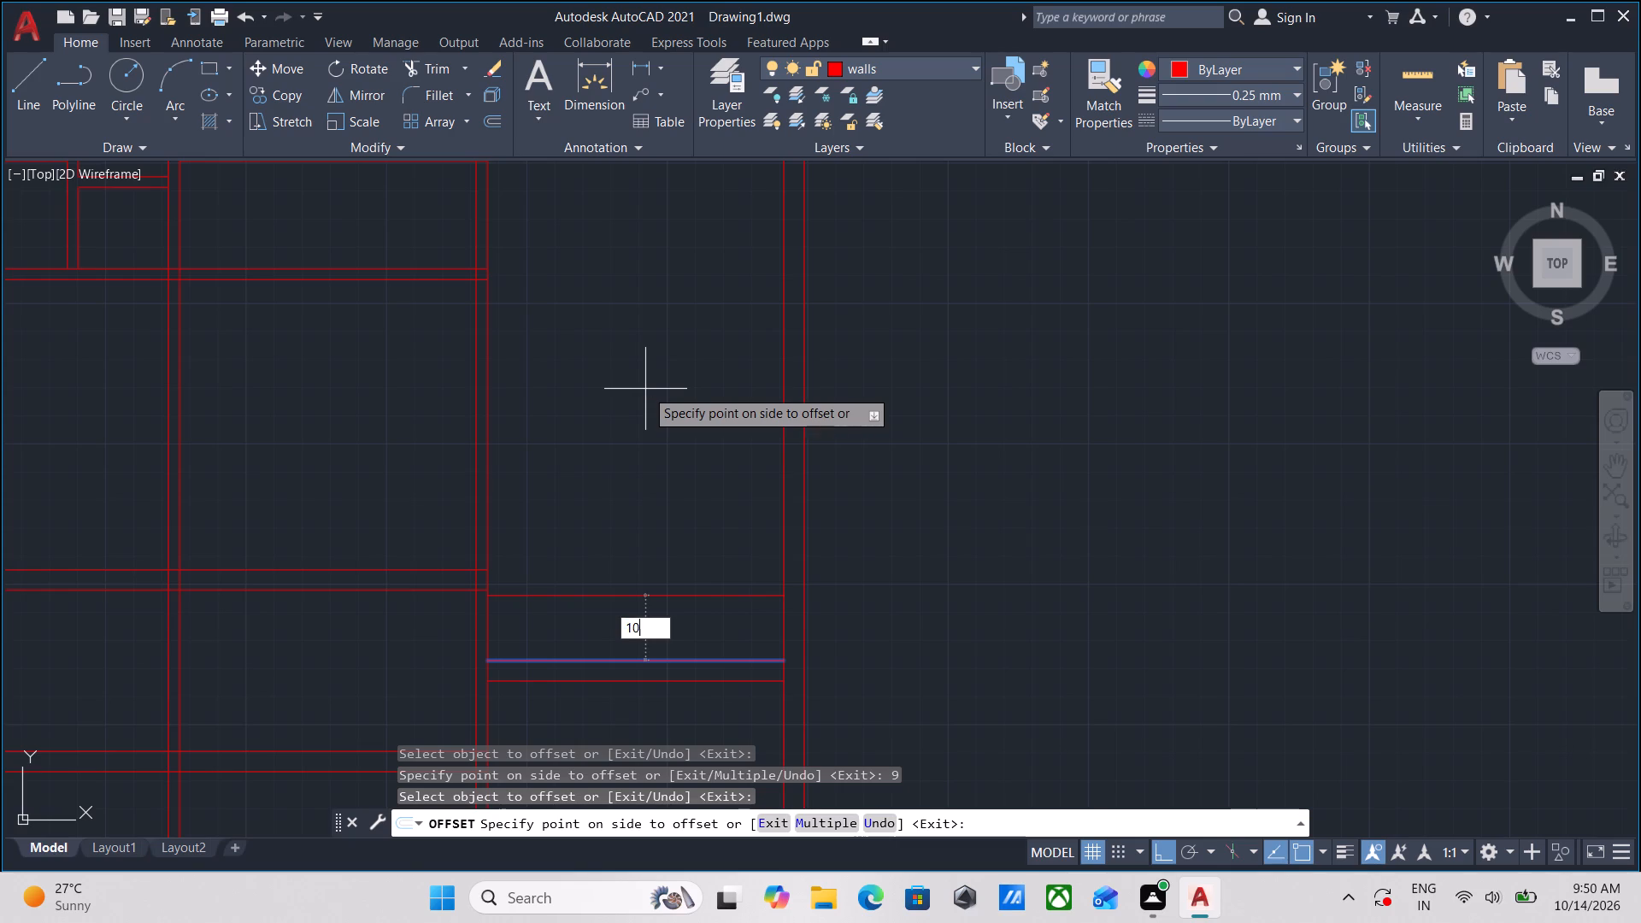
{"action": "key", "text": "apostrophe"}
{"action": "type", "text": "4."}
{"action": "key", "text": "5"}
{"action": "key", "text": "shift+quotedbl"}
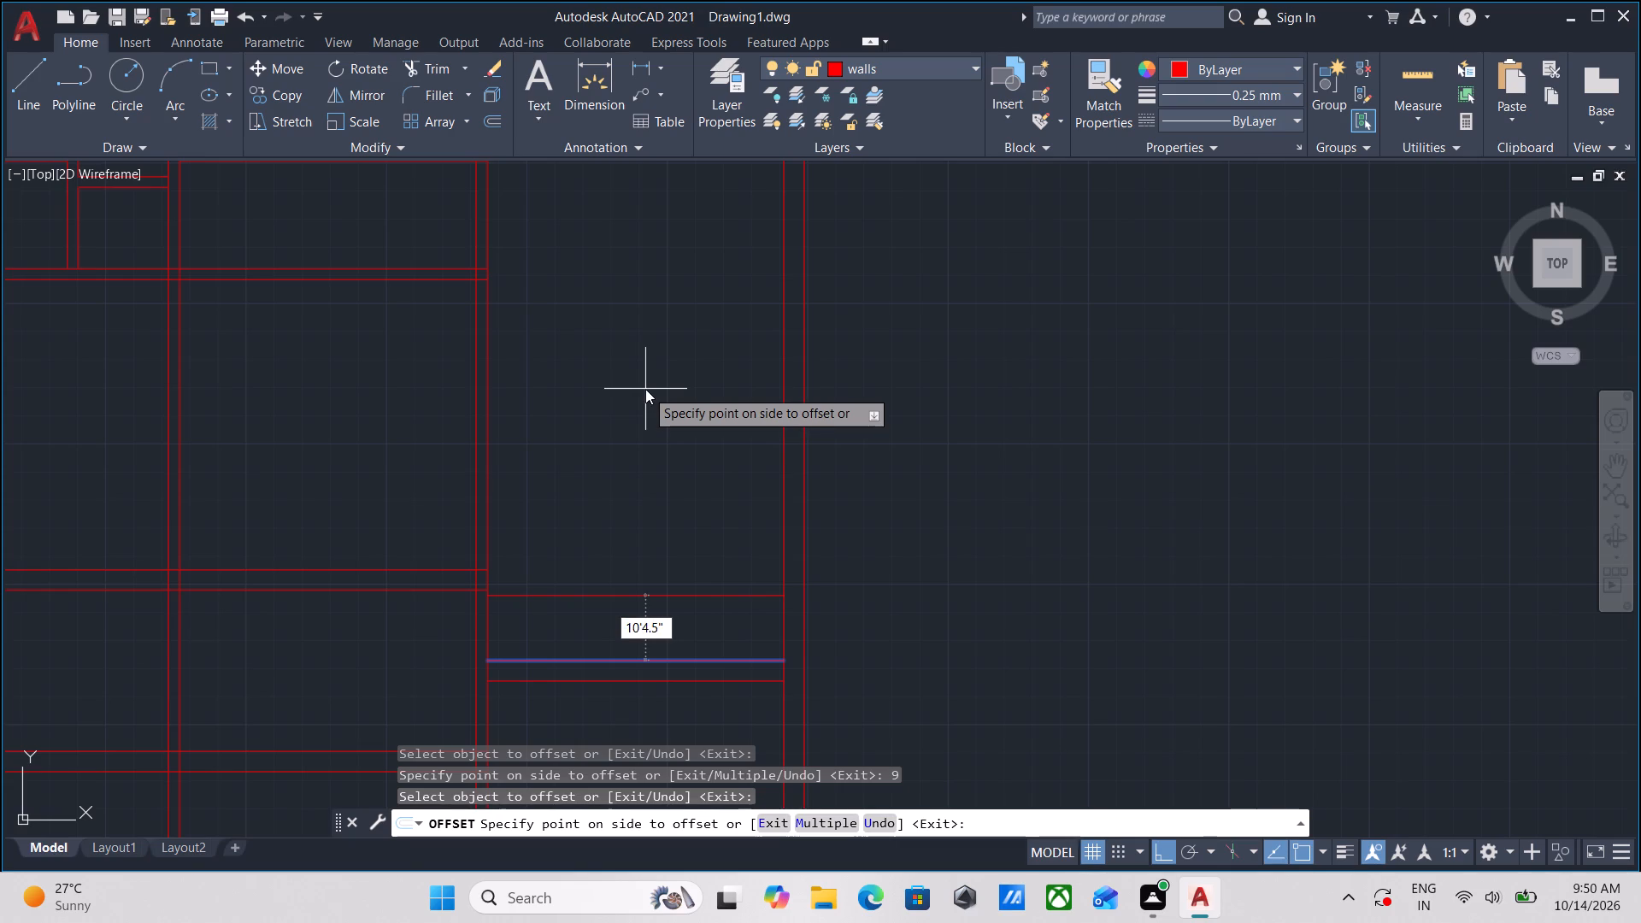
{"action": "key", "text": "Return"}
Offset the new horizontal line in the right-hand bay 5" upward to form a partition.
{"action": "scroll", "coordinate": [645, 385], "scroll_direction": "down", "scroll_amount": 2}
{"action": "middle_click_drag", "start_coordinate": [653, 410], "coordinate": [647, 430]}
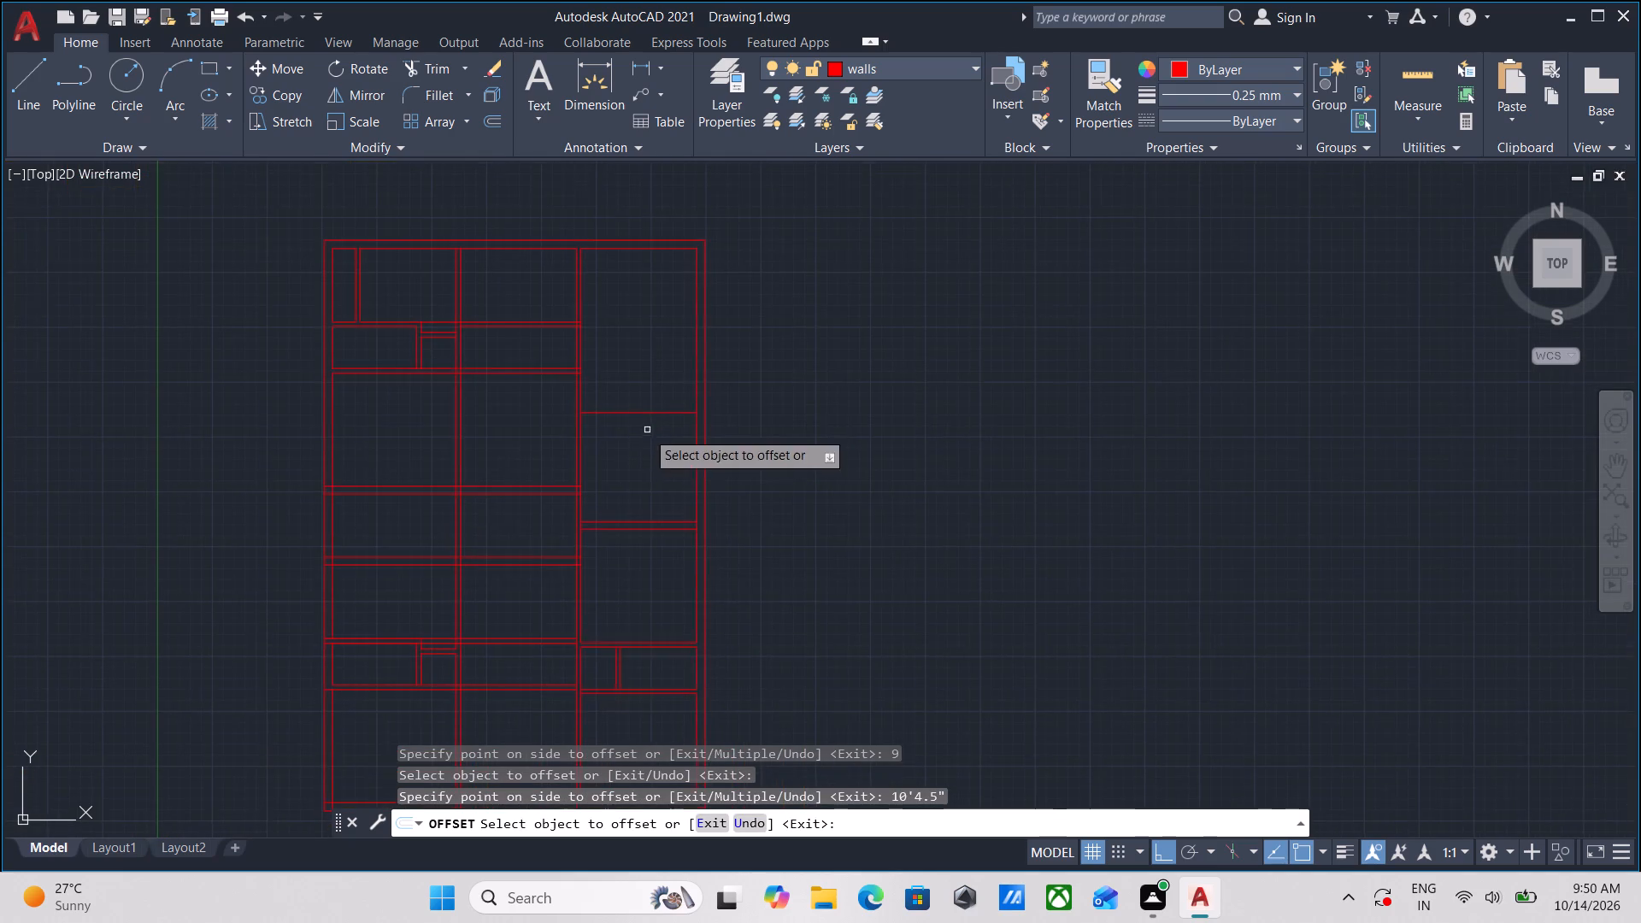
{"action": "scroll", "coordinate": [629, 419], "scroll_direction": "up", "scroll_amount": 2}
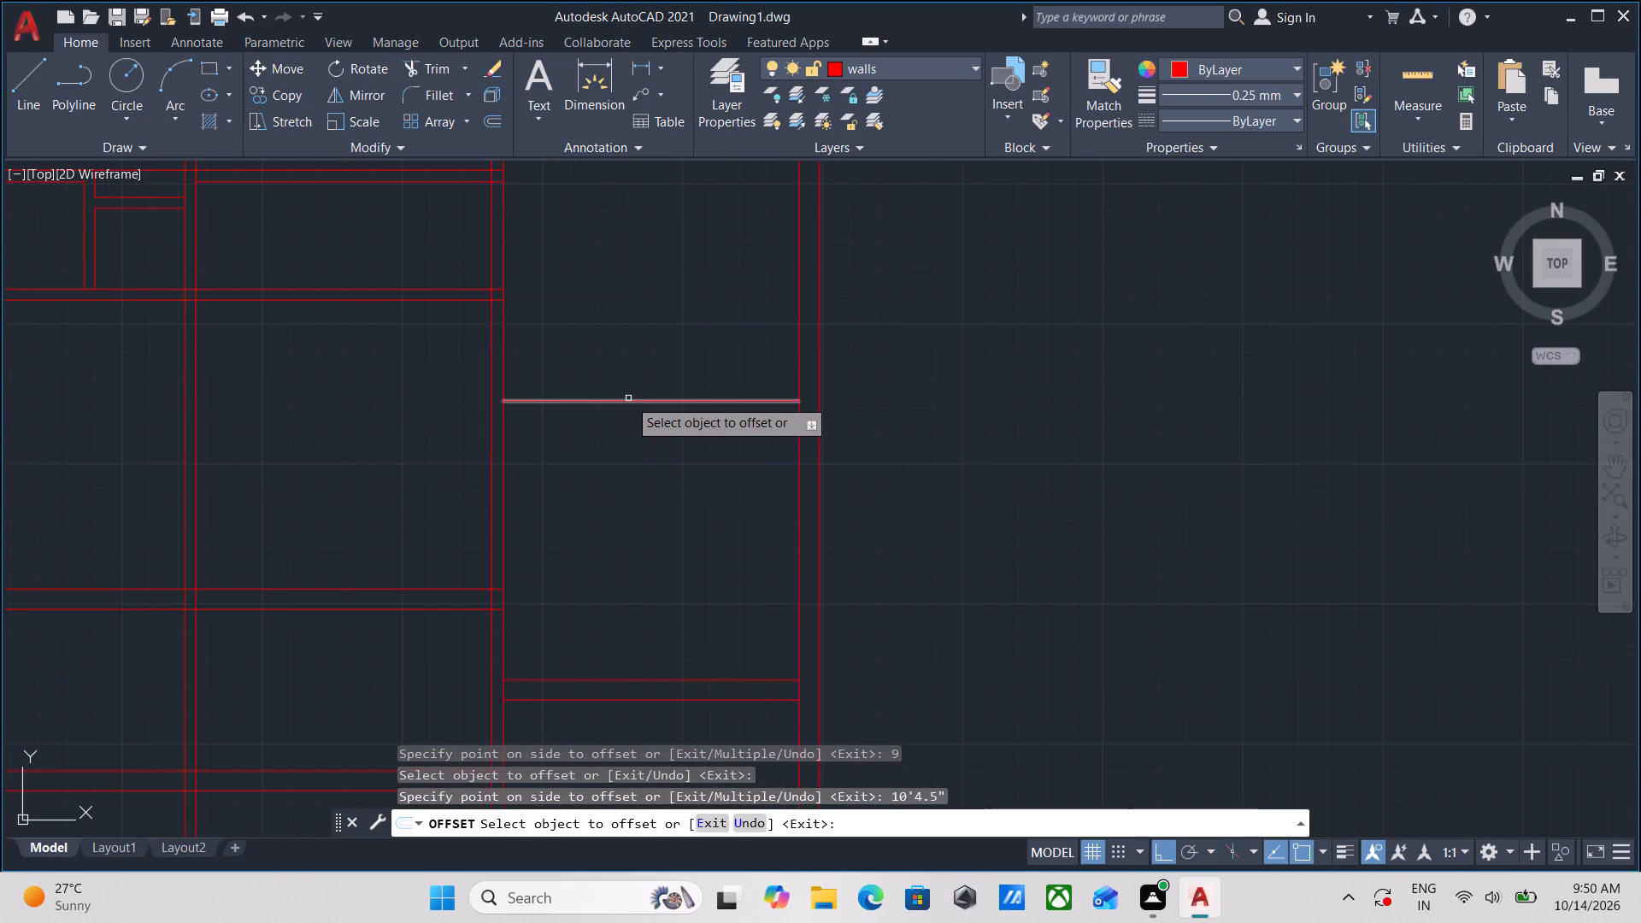
{"action": "left_click", "coordinate": [628, 398]}
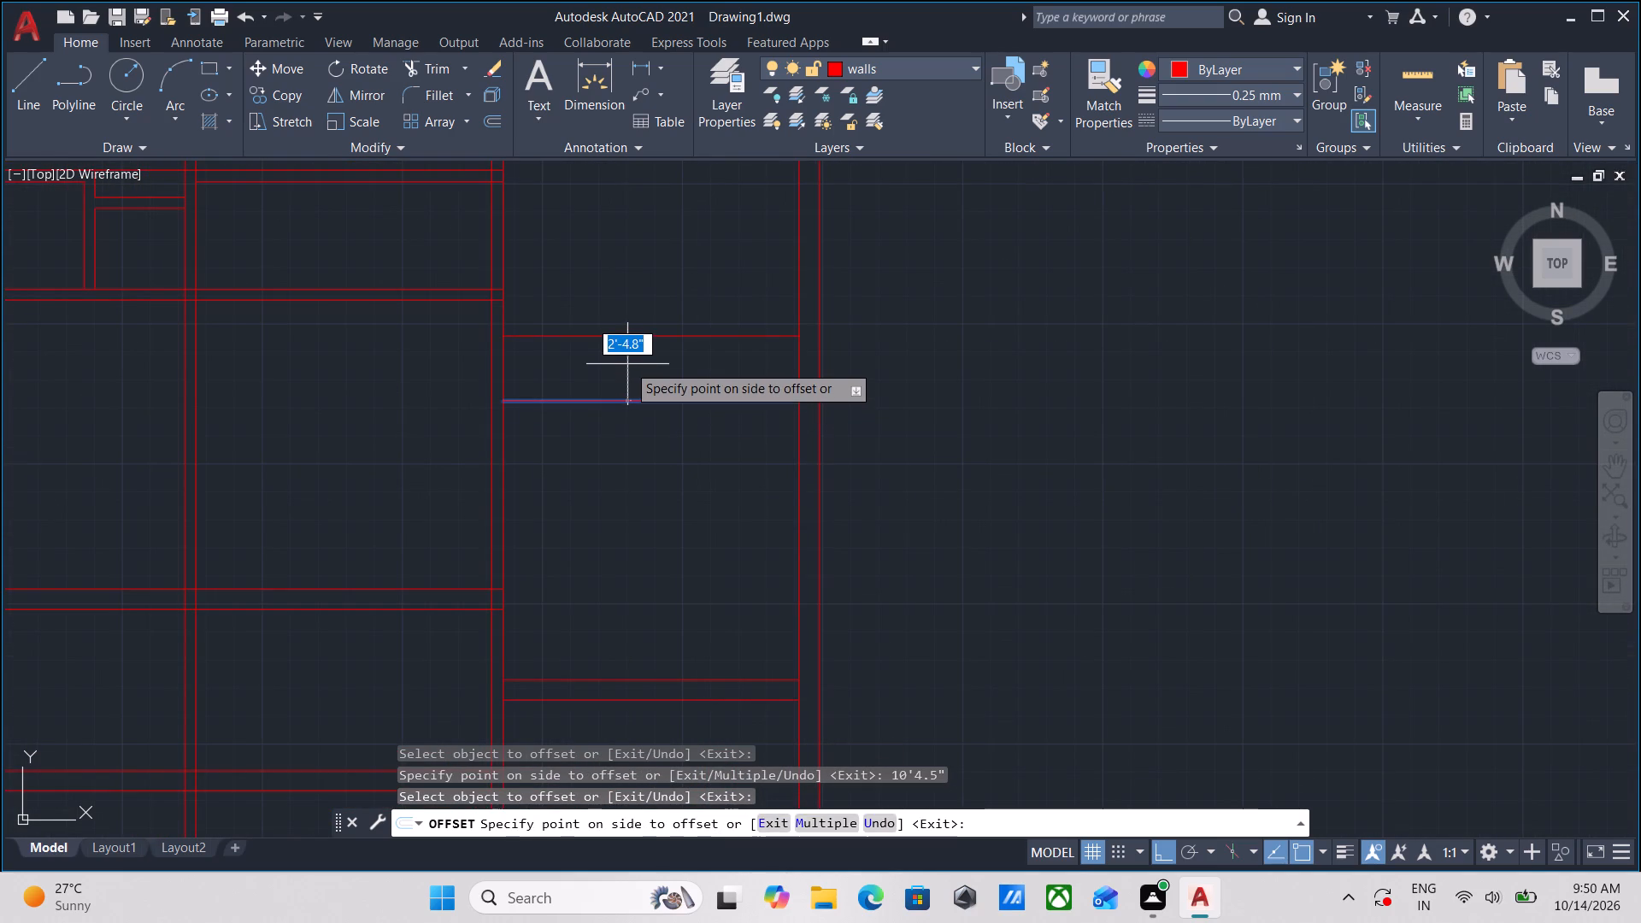
{"action": "key", "text": "5"}
{"action": "key", "text": "Return"}
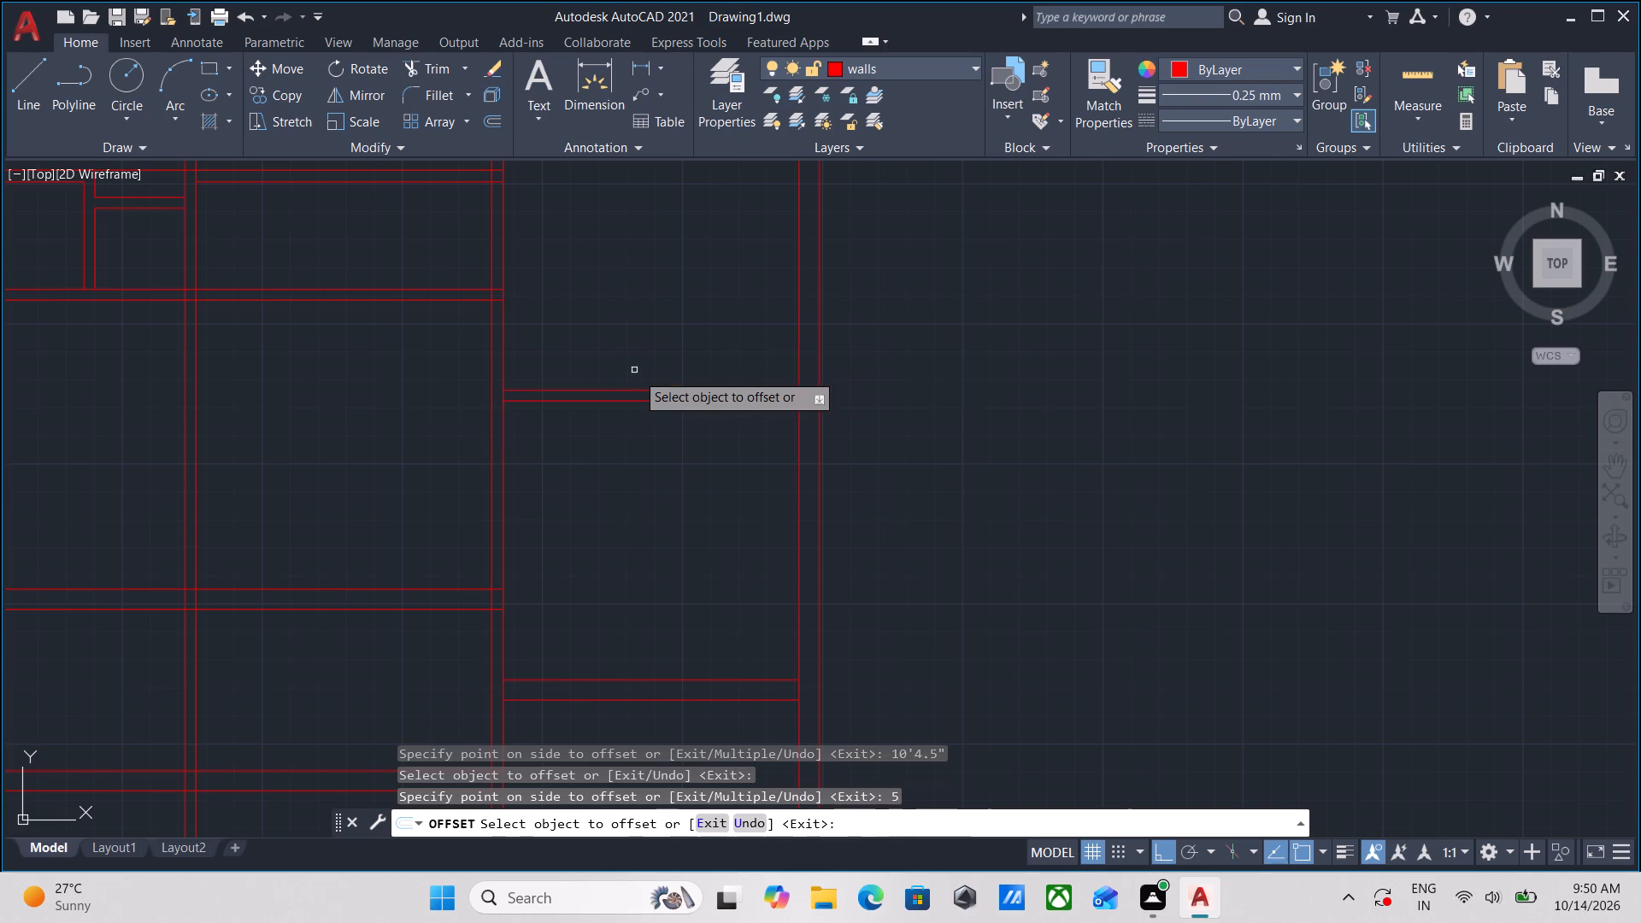
Offset the upper line of the 5" partition in the right-hand bay 4' upward.
{"action": "middle_click_drag", "start_coordinate": [637, 383], "coordinate": [668, 565]}
{"action": "scroll", "coordinate": [644, 556], "scroll_direction": "down", "scroll_amount": 2}
{"action": "middle_click_drag", "start_coordinate": [644, 556], "coordinate": [644, 582]}
{"action": "scroll", "coordinate": [643, 594], "scroll_direction": "up", "scroll_amount": 3}
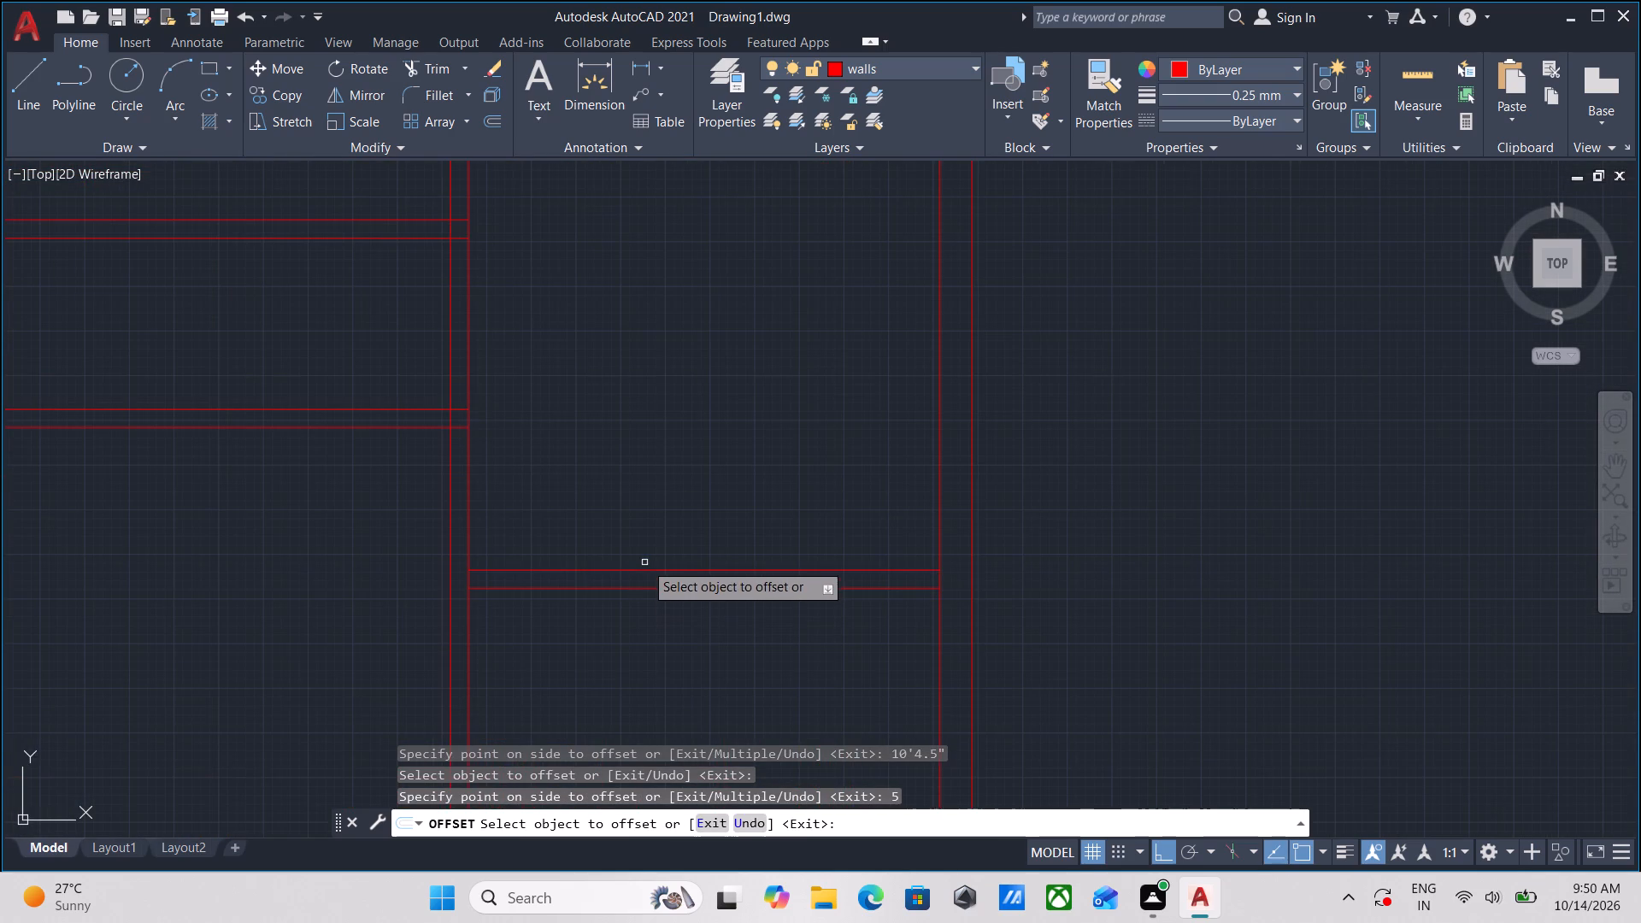
{"action": "left_click", "coordinate": [649, 567]}
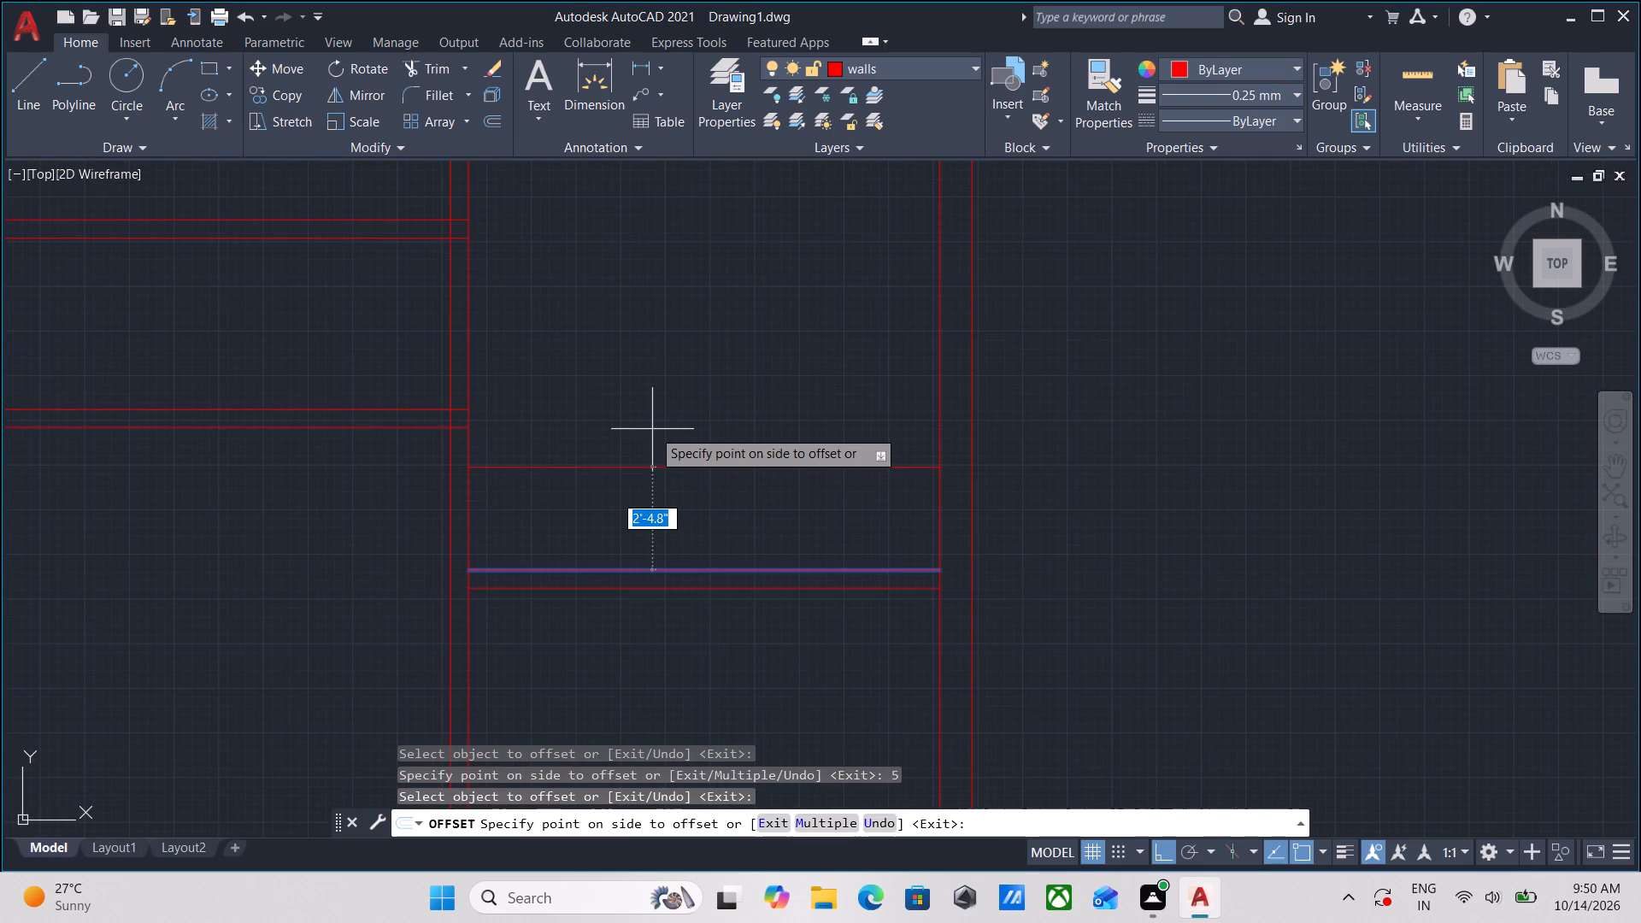
{"action": "type", "text": "4'"}
{"action": "key", "text": "Return"}
Offset the newest horizontal line in the right-hand bay 5" upward to form a second partition.
{"action": "middle_click_drag", "start_coordinate": [653, 430], "coordinate": [656, 514]}
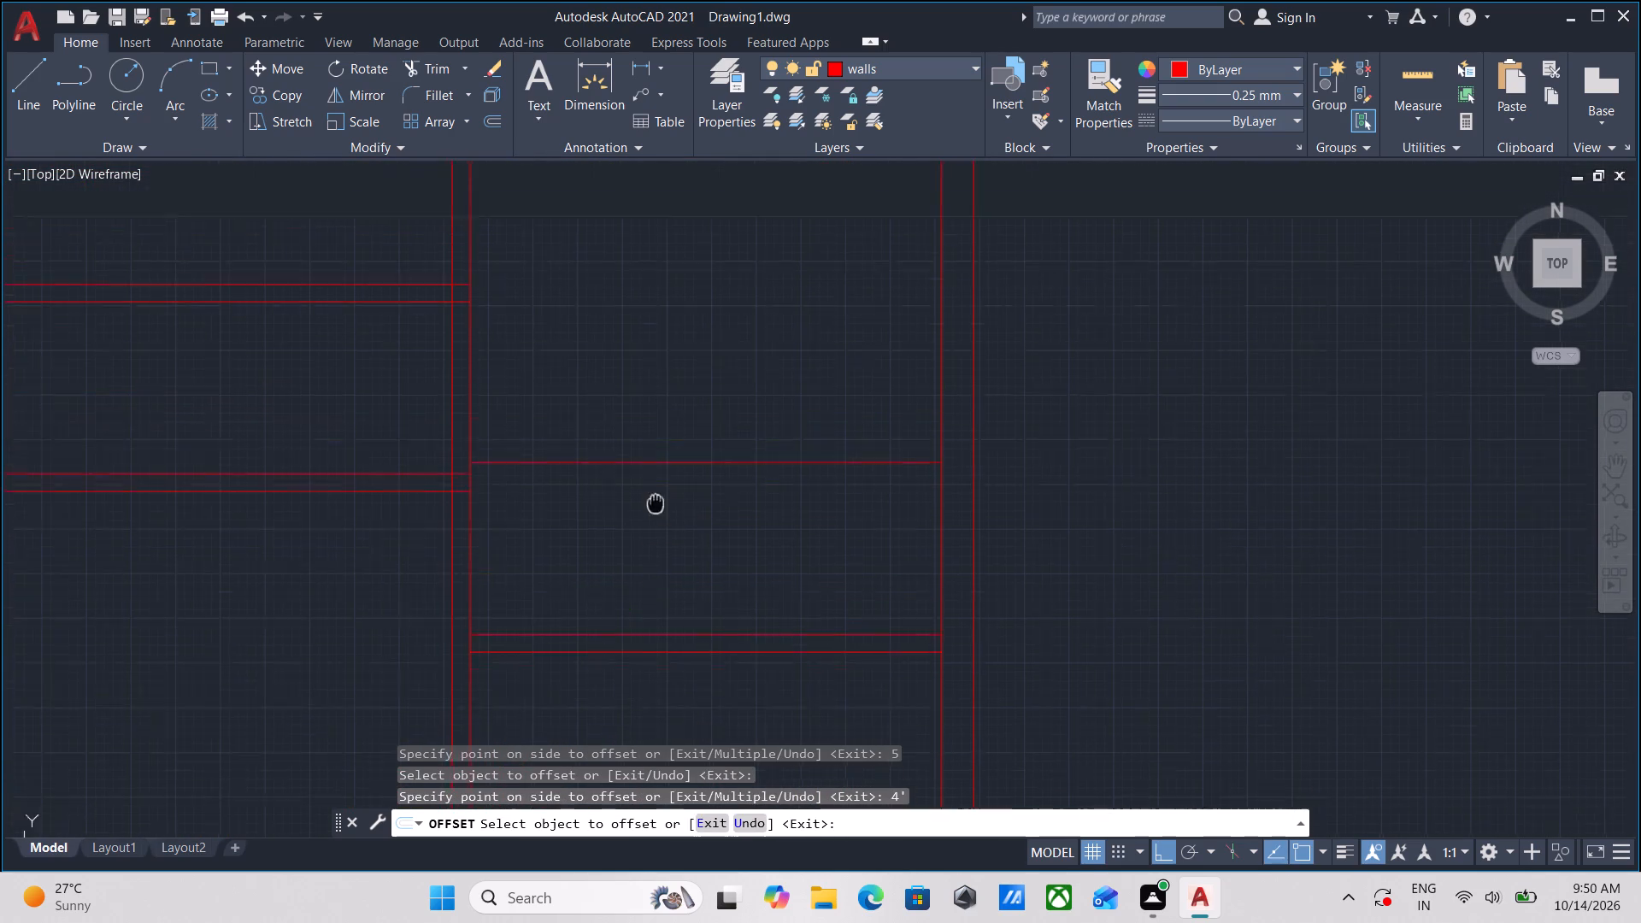
{"action": "middle_click_drag", "start_coordinate": [656, 514], "coordinate": [657, 520]}
{"action": "left_click", "coordinate": [667, 489]}
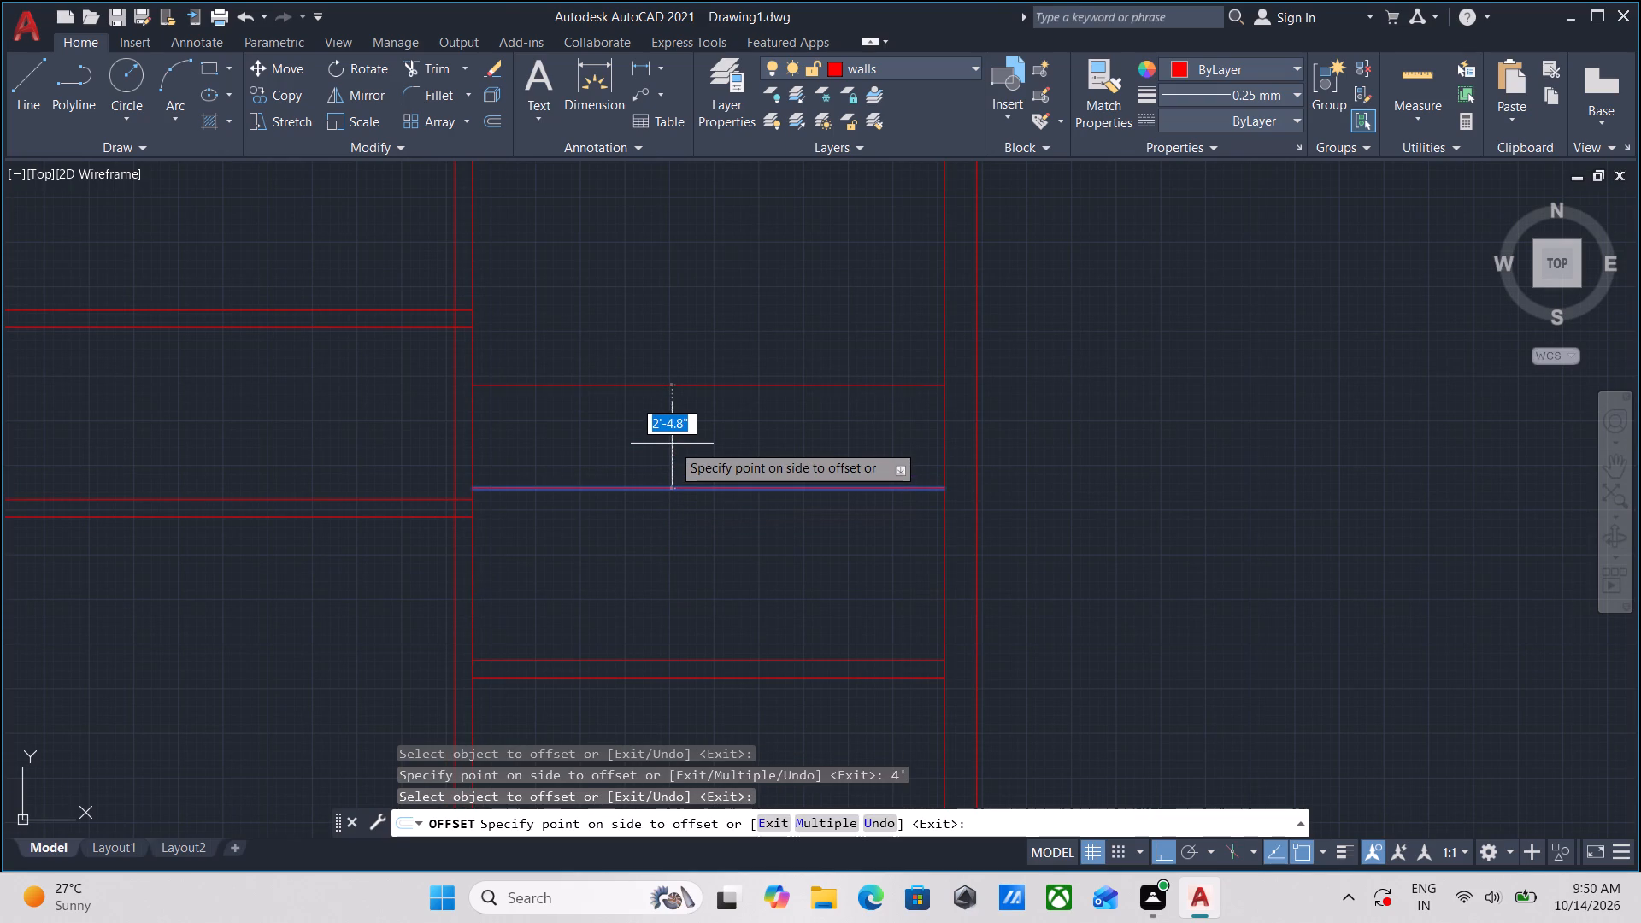
{"action": "key", "text": "5"}
{"action": "key", "text": "Return"}
{"action": "scroll", "coordinate": [700, 440], "scroll_direction": "down", "scroll_amount": 1}
{"action": "middle_click_drag", "start_coordinate": [700, 440], "coordinate": [728, 555]}
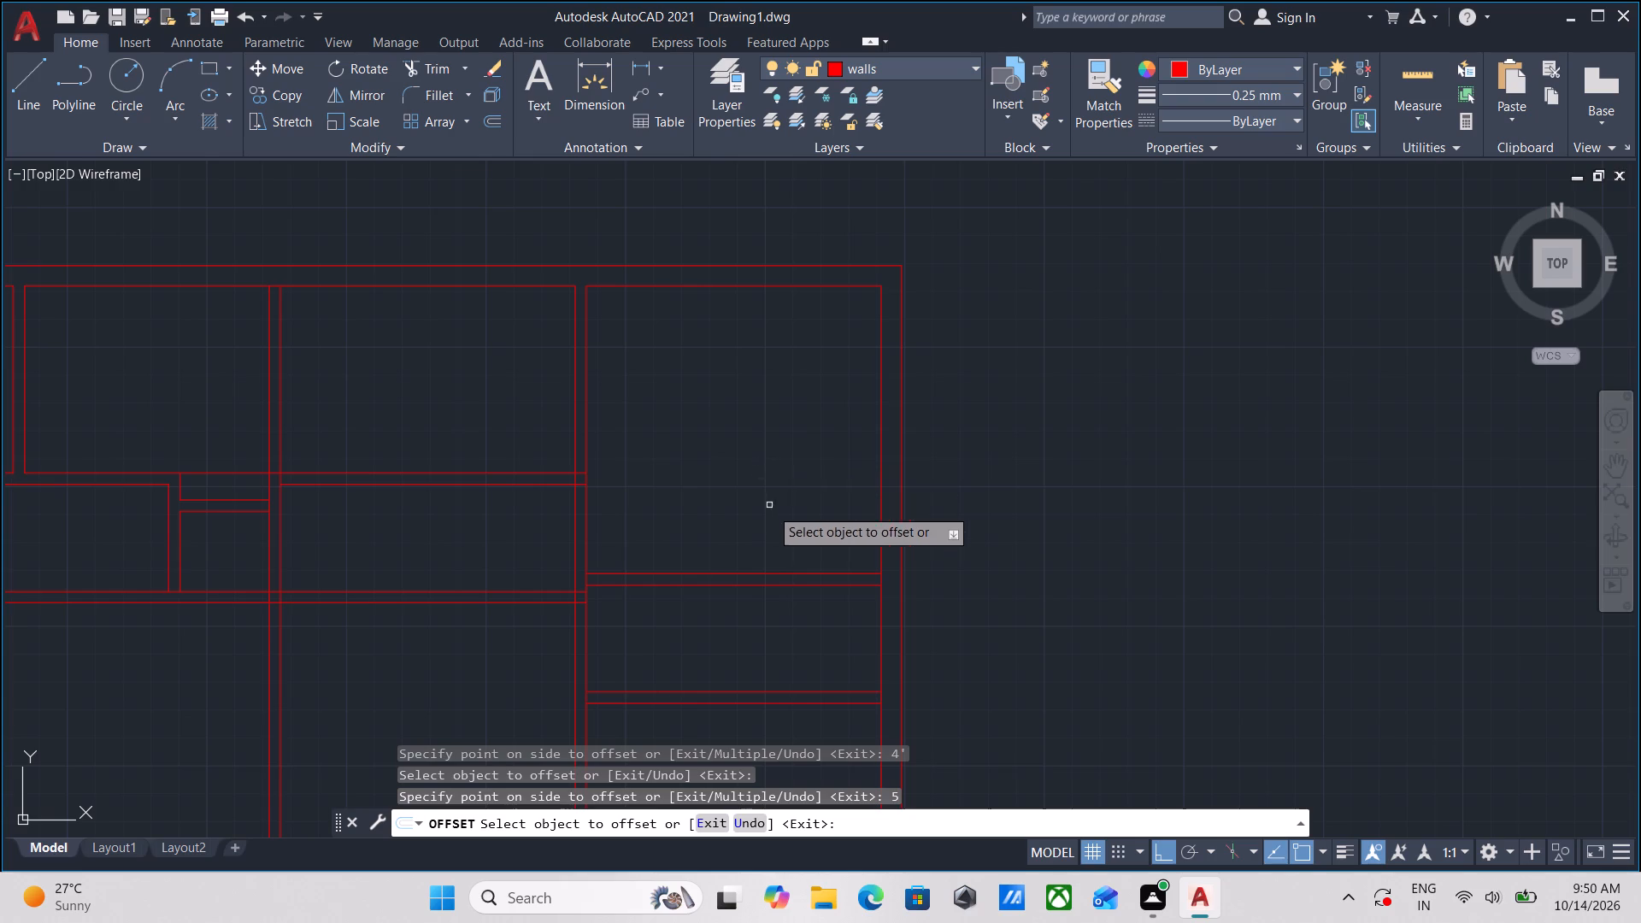
{"action": "key", "text": "Escape"}
Trim the outer right wall's inner line between the double lines of both new 5" partitions.
{"action": "middle_click_drag", "start_coordinate": [827, 612], "coordinate": [791, 517]}
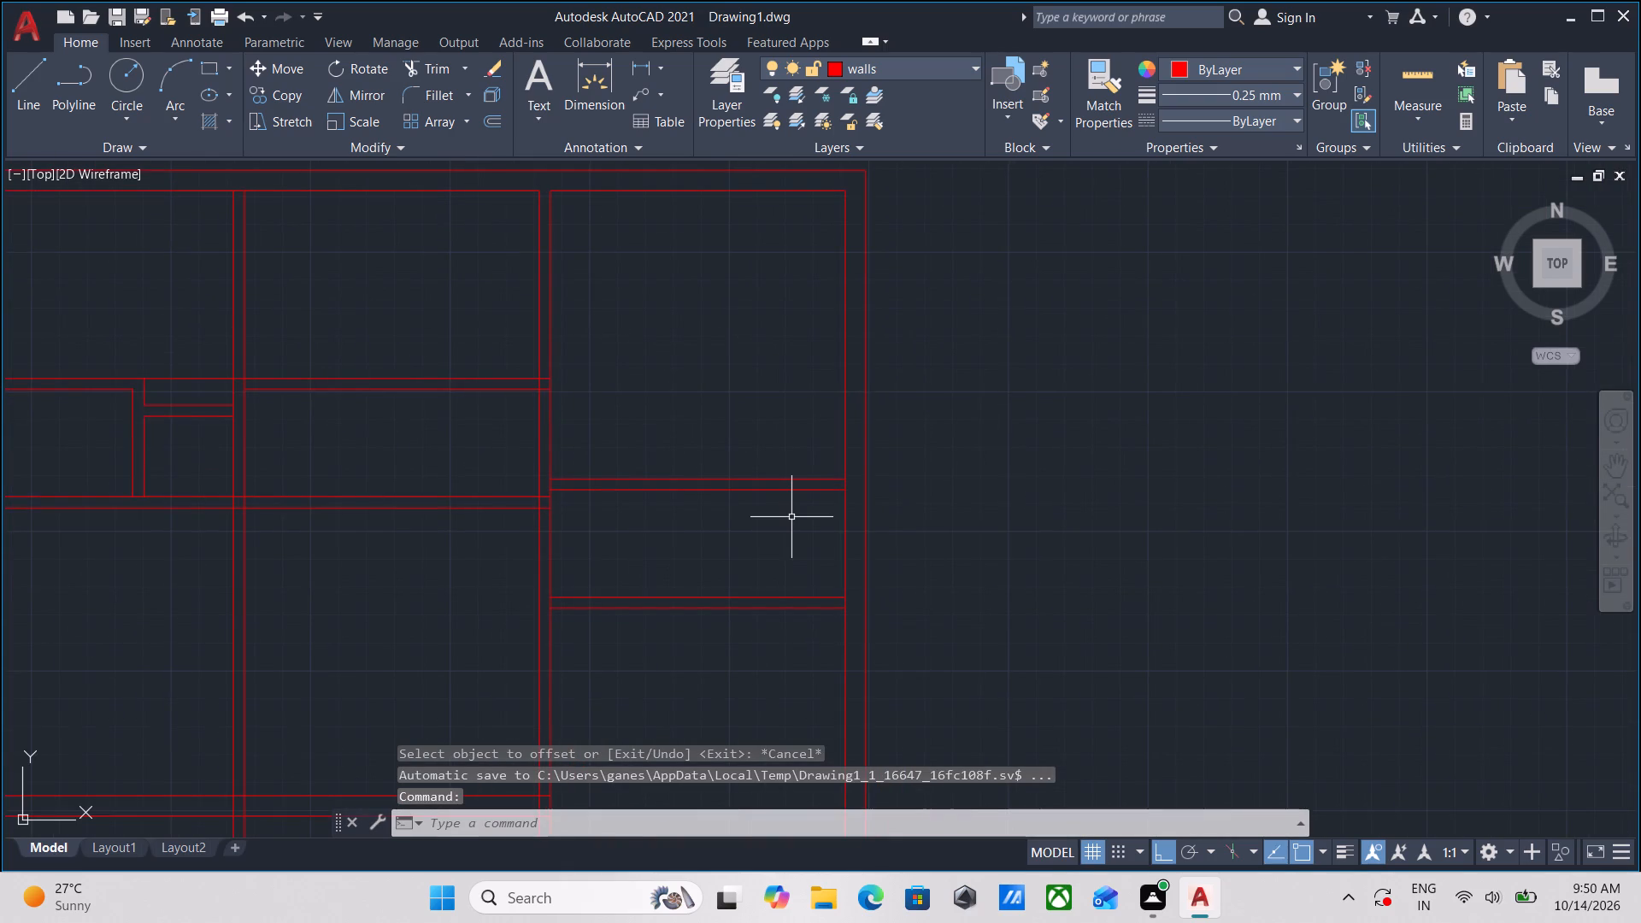
{"action": "type", "text": "tr"}
{"action": "key", "text": "Return"}
{"action": "scroll", "coordinate": [843, 497], "scroll_direction": "up", "scroll_amount": 3}
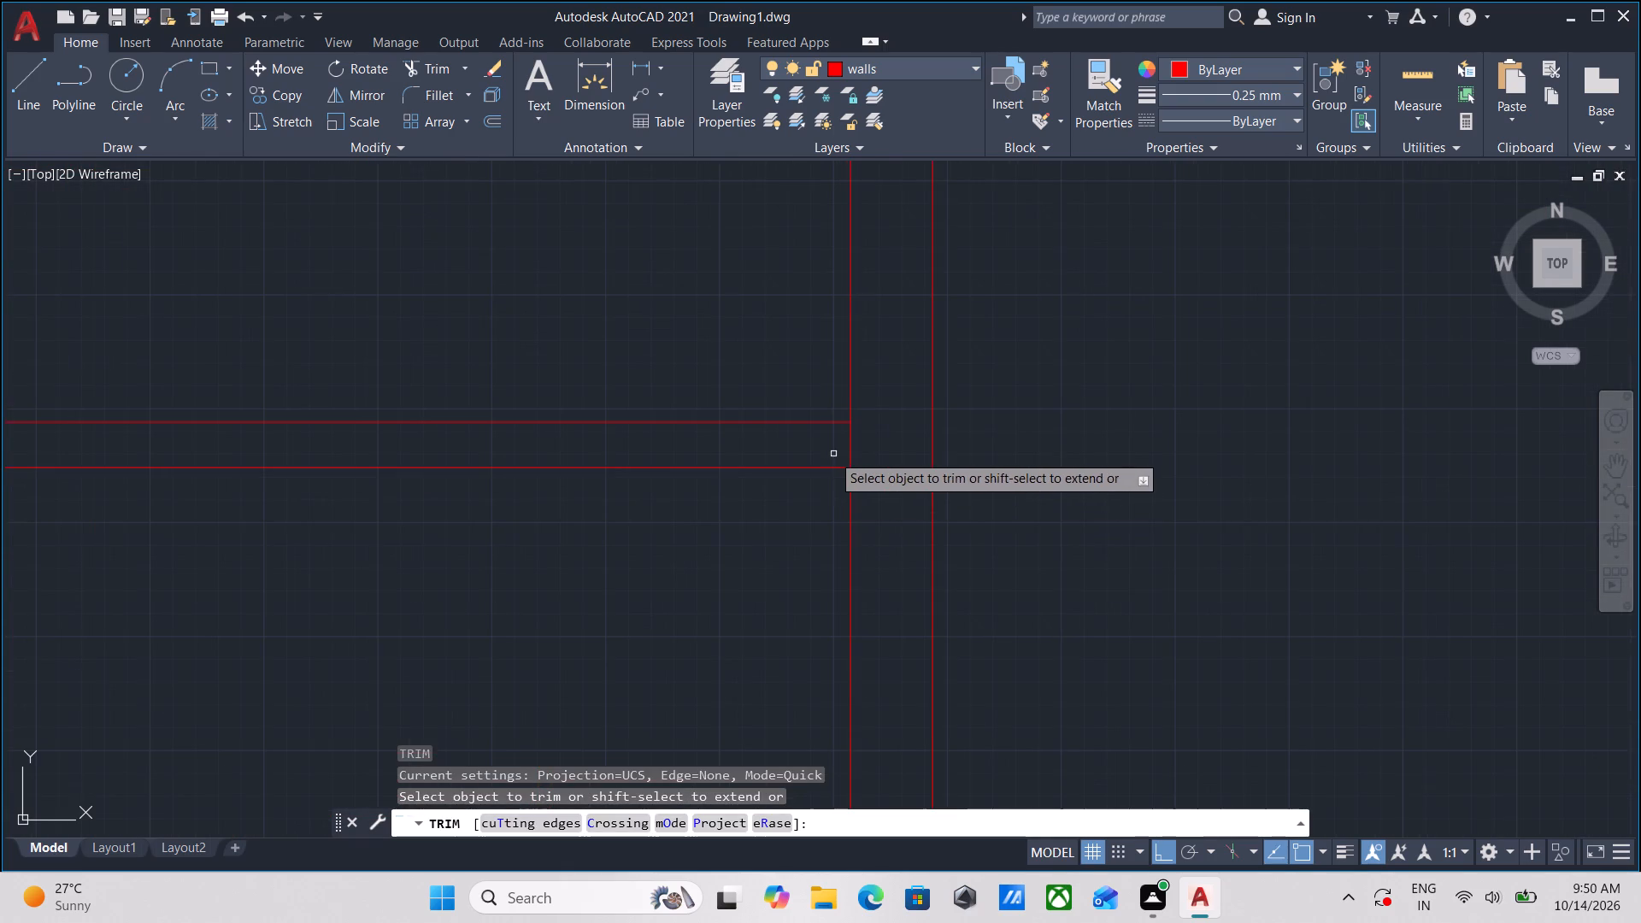
{"action": "left_click", "coordinate": [828, 454]}
{"action": "left_click", "coordinate": [874, 451]}
{"action": "scroll", "coordinate": [877, 544], "scroll_direction": "down", "scroll_amount": 1}
{"action": "middle_click_drag", "start_coordinate": [877, 544], "coordinate": [852, 356]}
{"action": "scroll", "coordinate": [850, 595], "scroll_direction": "up", "scroll_amount": 3}
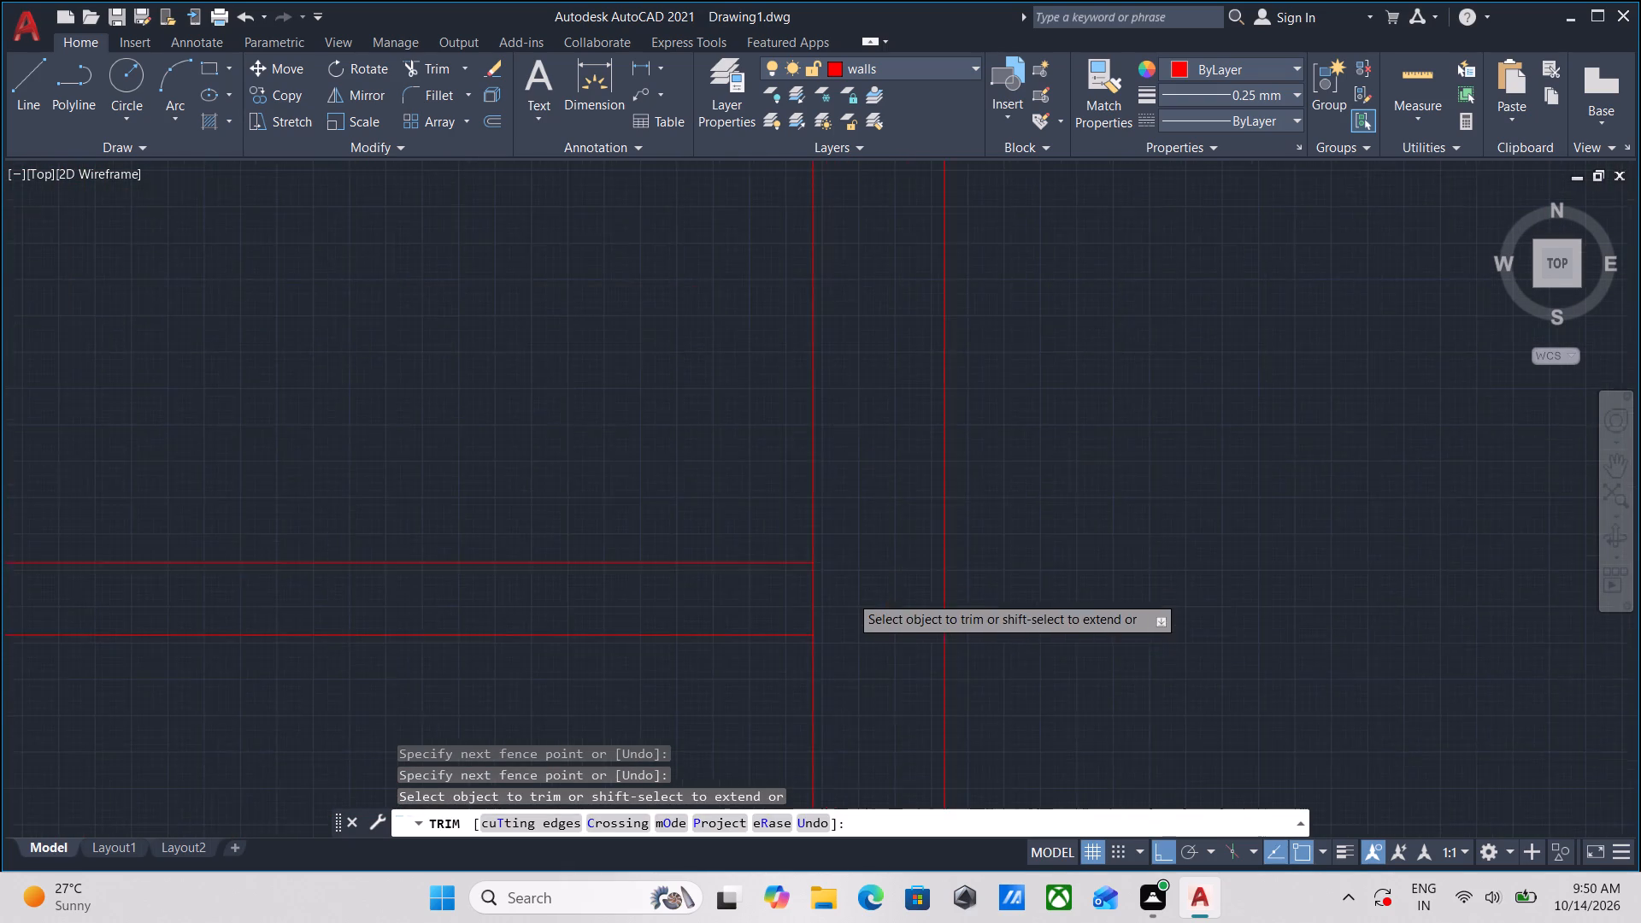
{"action": "left_click", "coordinate": [850, 595]}
{"action": "left_click", "coordinate": [715, 601]}
{"action": "scroll", "coordinate": [715, 601], "scroll_direction": "down", "scroll_amount": 3}
{"action": "key", "text": "Escape"}
Offset the inner line of the outer right wall between the two new partitions 7'3" to the left.
{"action": "left_click", "coordinate": [796, 501]}
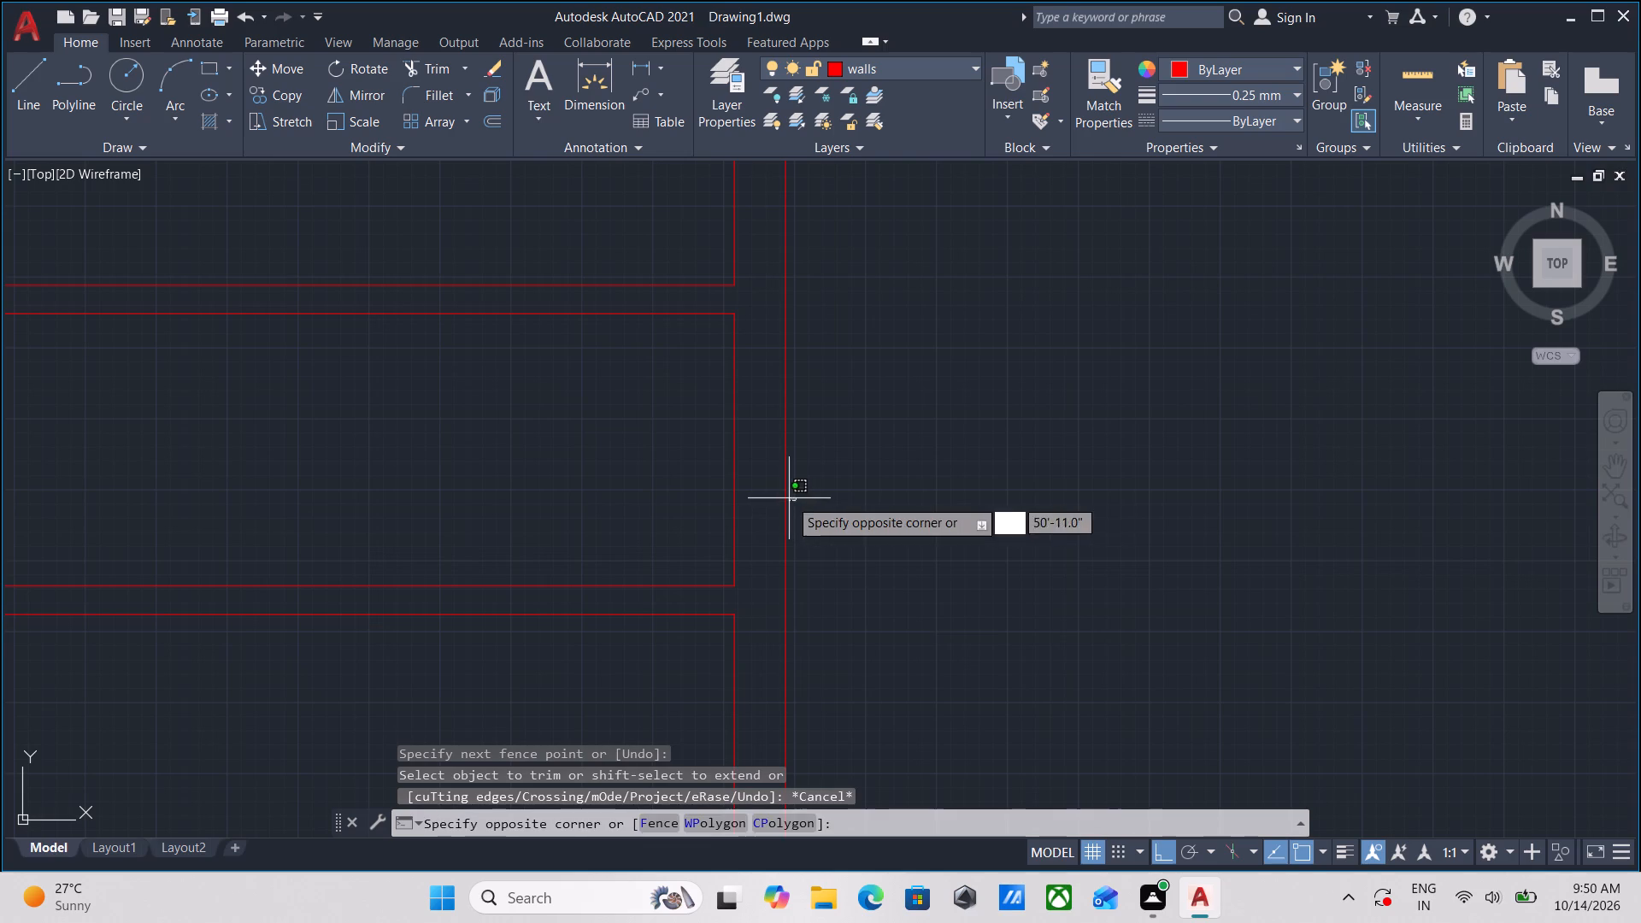
{"action": "key", "text": "Escape"}
{"action": "left_click_drag", "start_coordinate": [751, 507], "coordinate": [733, 478]}
{"action": "left_click", "coordinate": [700, 437]}
{"action": "key", "text": "o"}
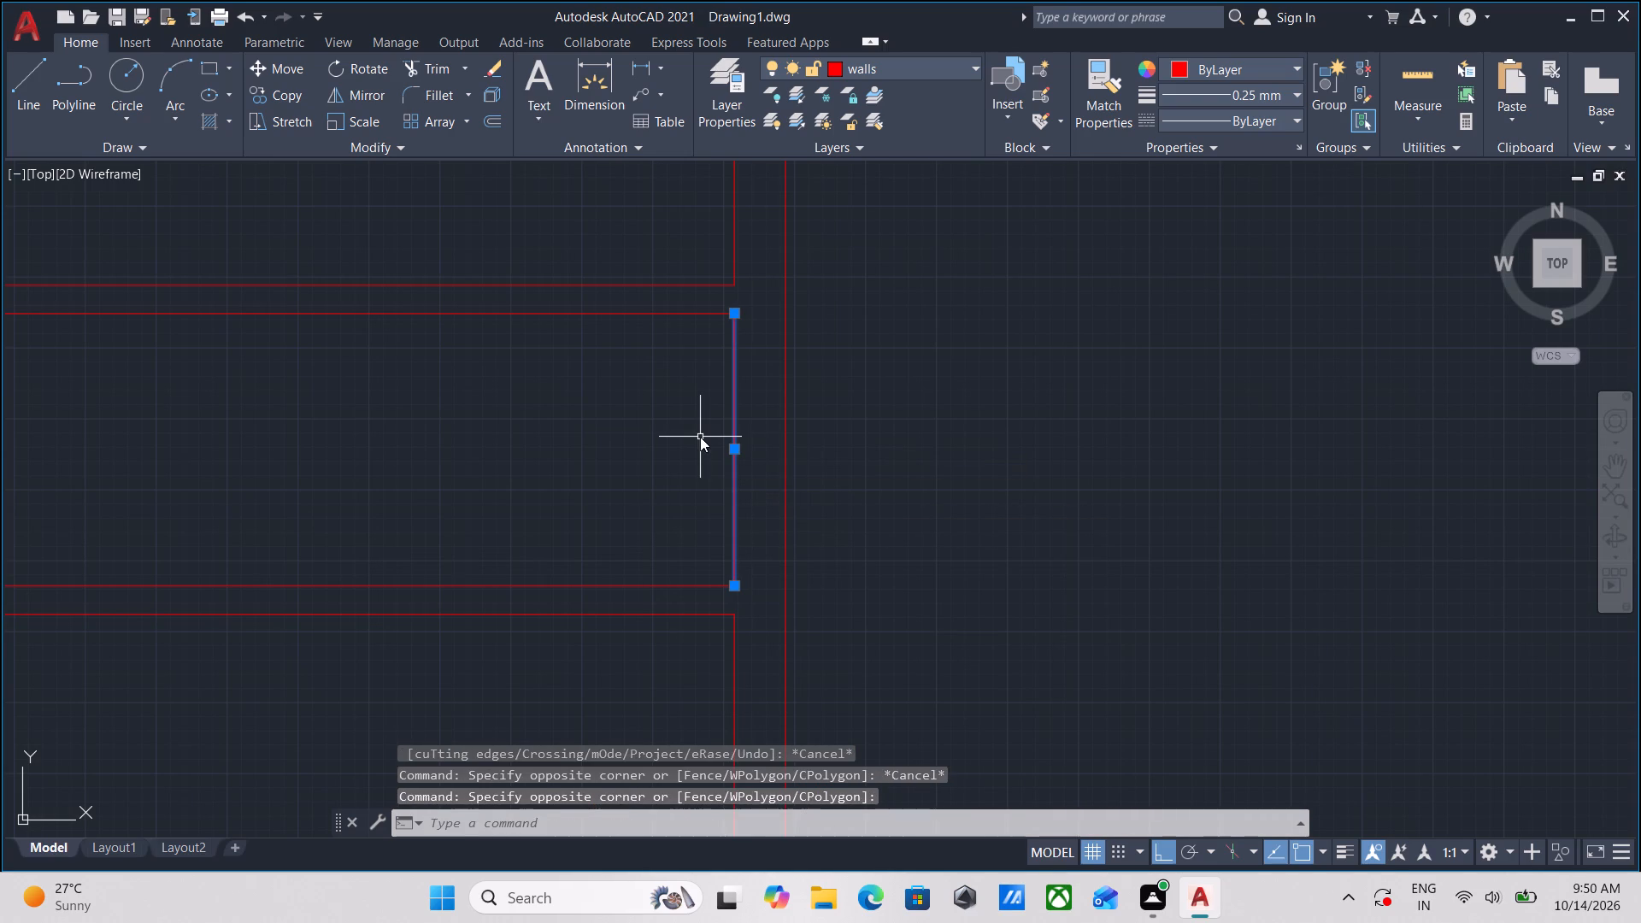
{"action": "key", "text": "Return"}
{"action": "left_click", "coordinate": [736, 450]}
{"action": "left_click", "coordinate": [583, 451]}
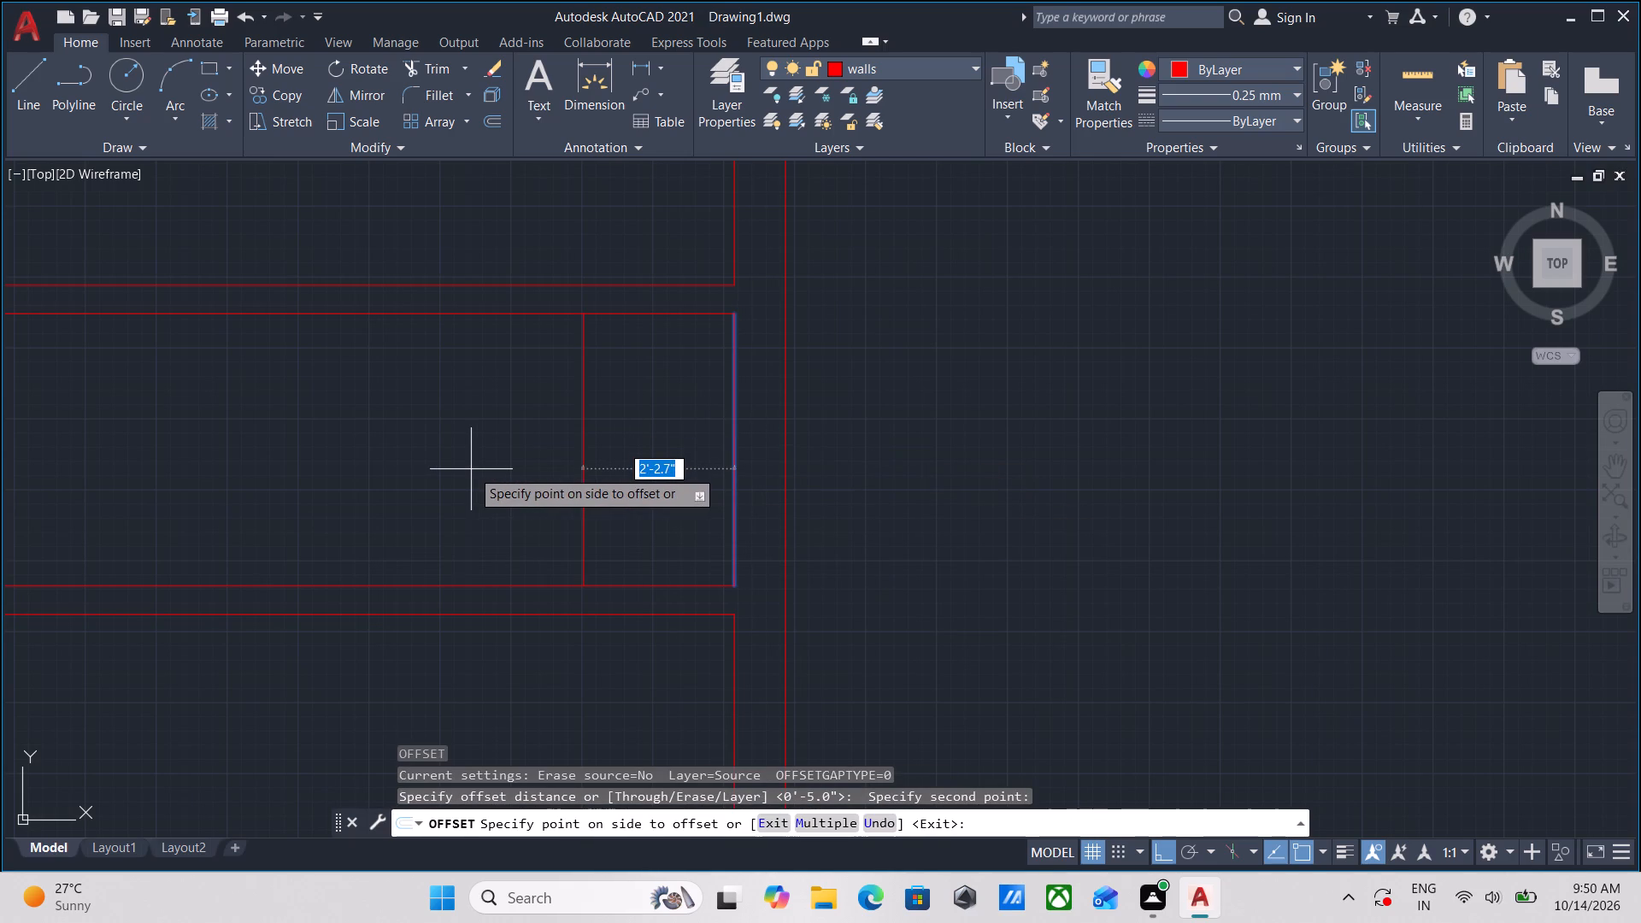
{"action": "type", "text": "7'3"}
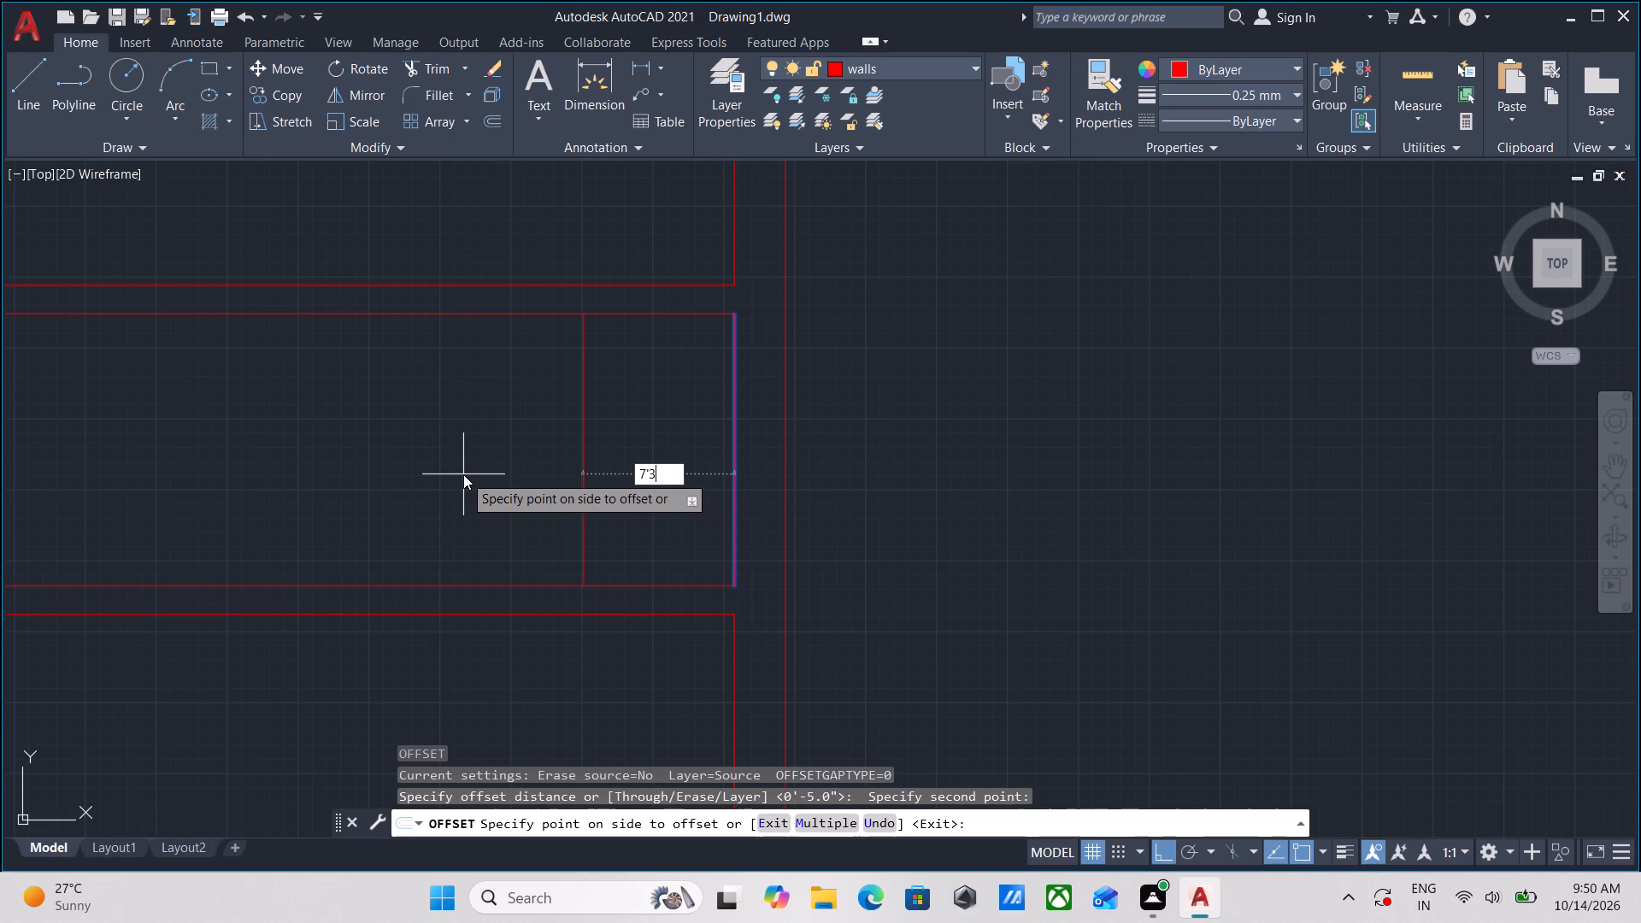
{"action": "key", "text": "Return"}
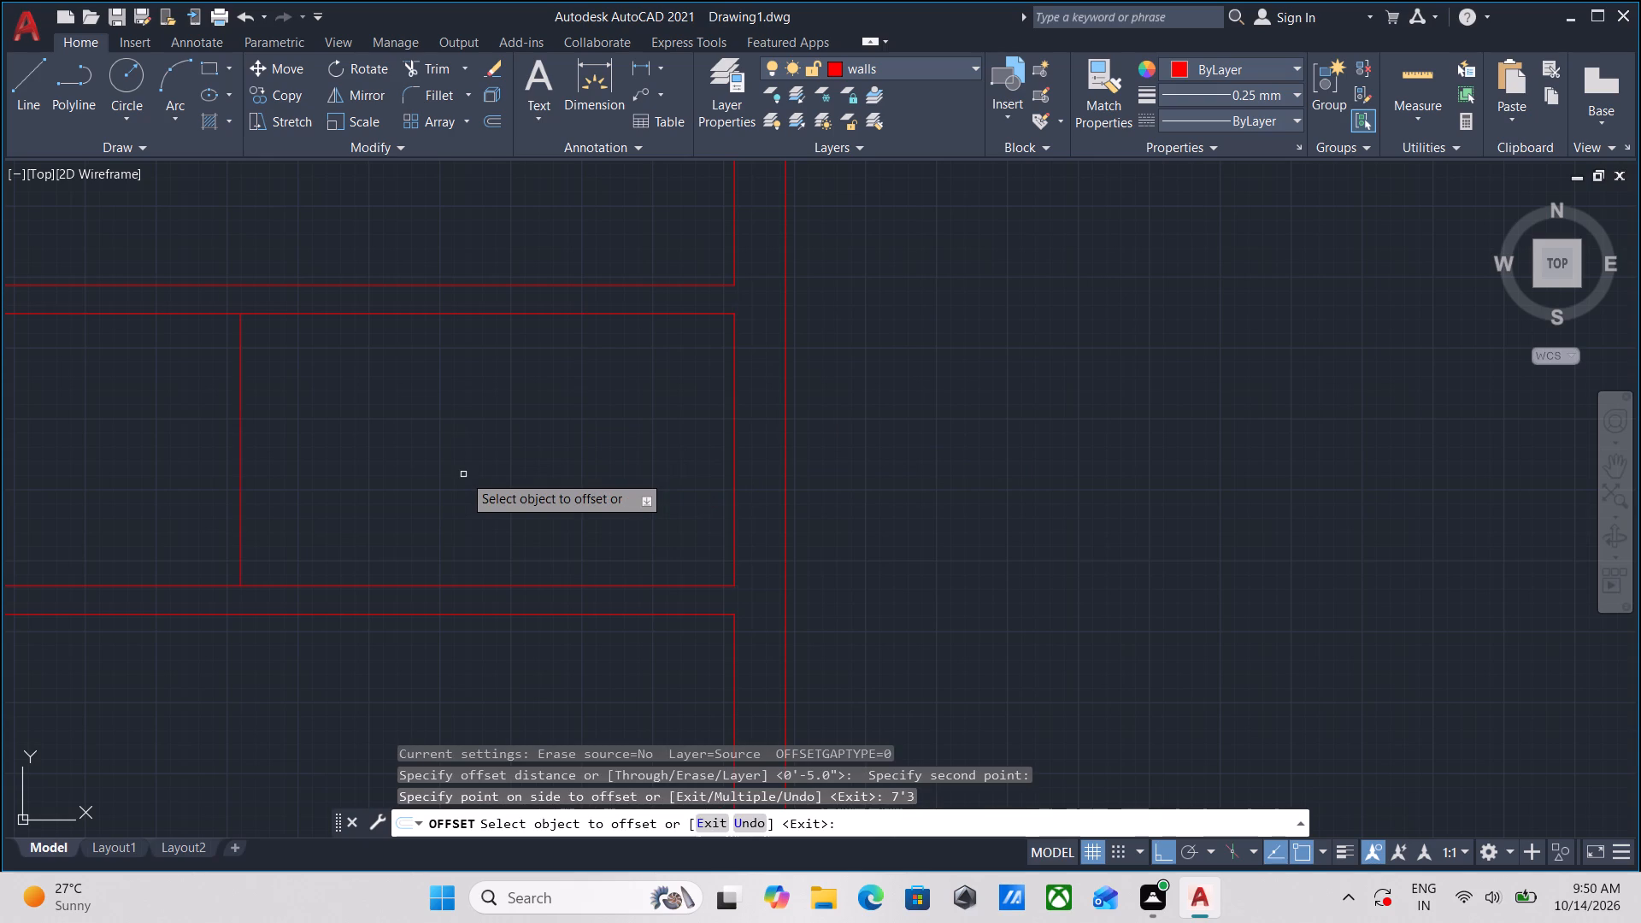
Offset the new vertical line between the two partitions 5" to the left to form a cross partition.
{"action": "left_click", "coordinate": [241, 460]}
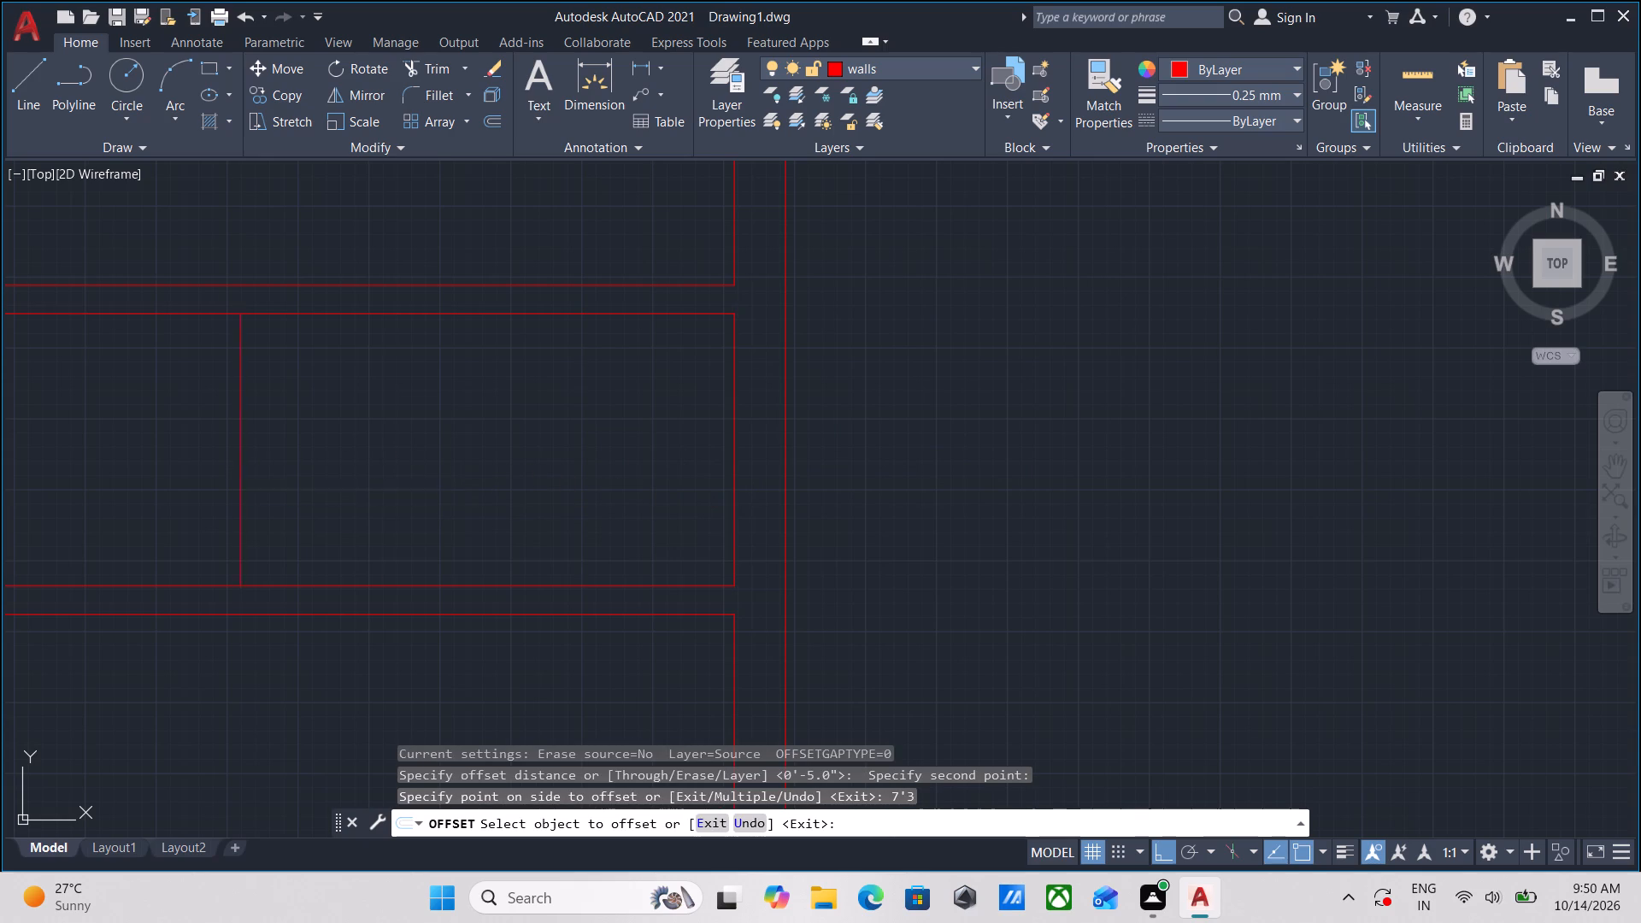
{"action": "middle_click_drag", "start_coordinate": [219, 464], "coordinate": [665, 460]}
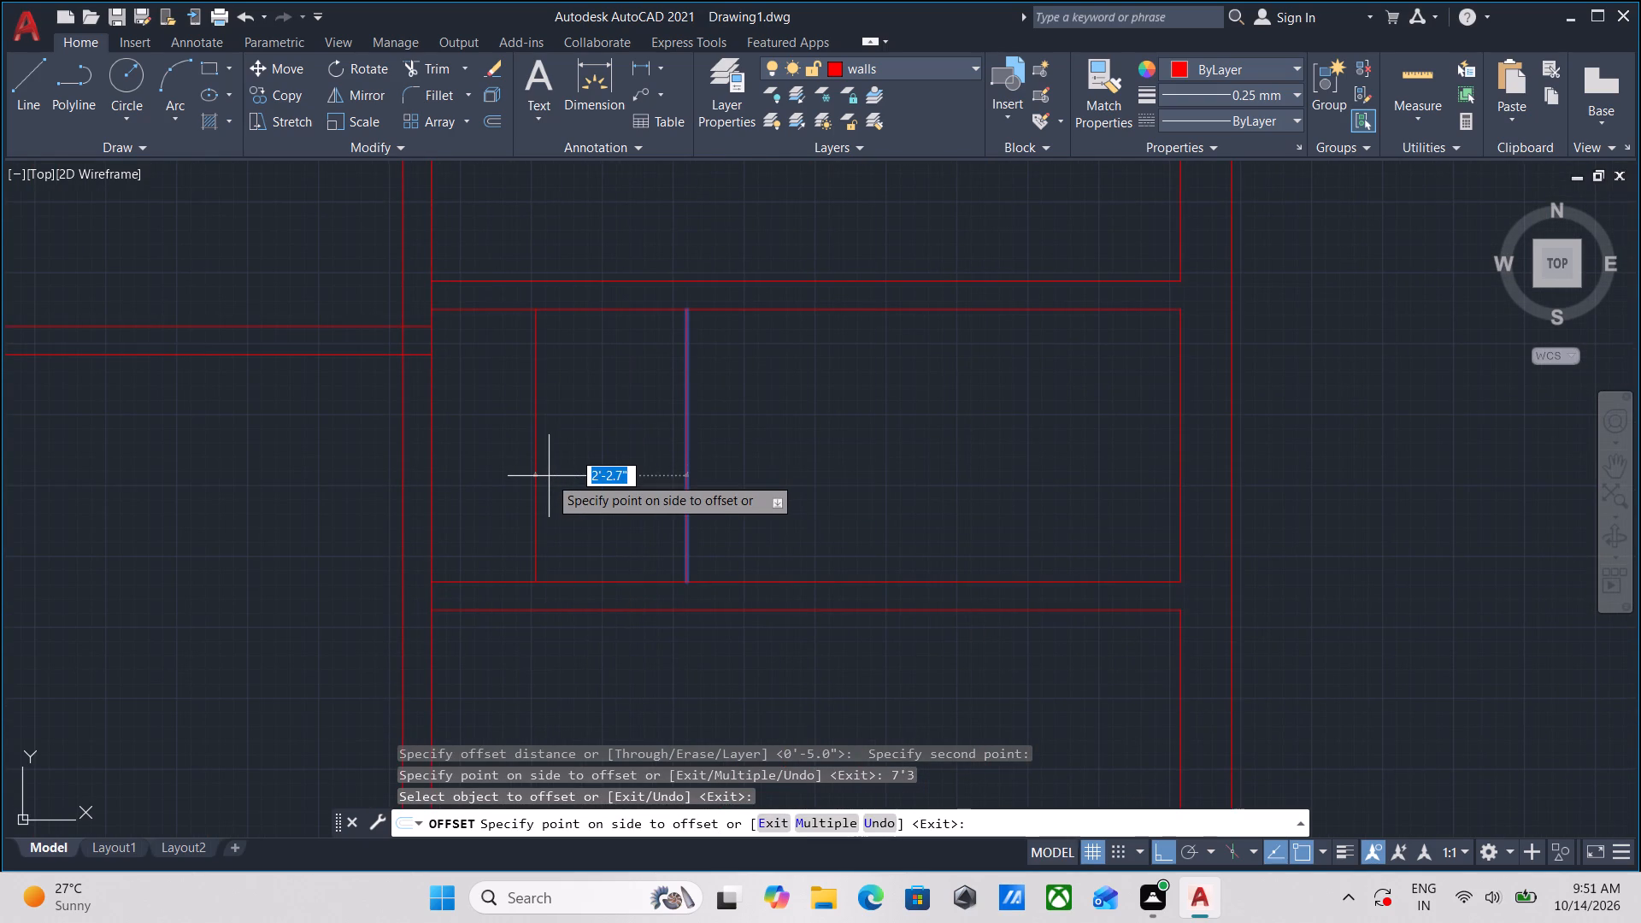
{"action": "key", "text": "5"}
{"action": "key", "text": "Return"}
{"action": "scroll", "coordinate": [651, 473], "scroll_direction": "down", "scroll_amount": 3}
{"action": "middle_click_drag", "start_coordinate": [712, 456], "coordinate": [660, 593]}
{"action": "middle_click_drag", "start_coordinate": [657, 489], "coordinate": [661, 522]}
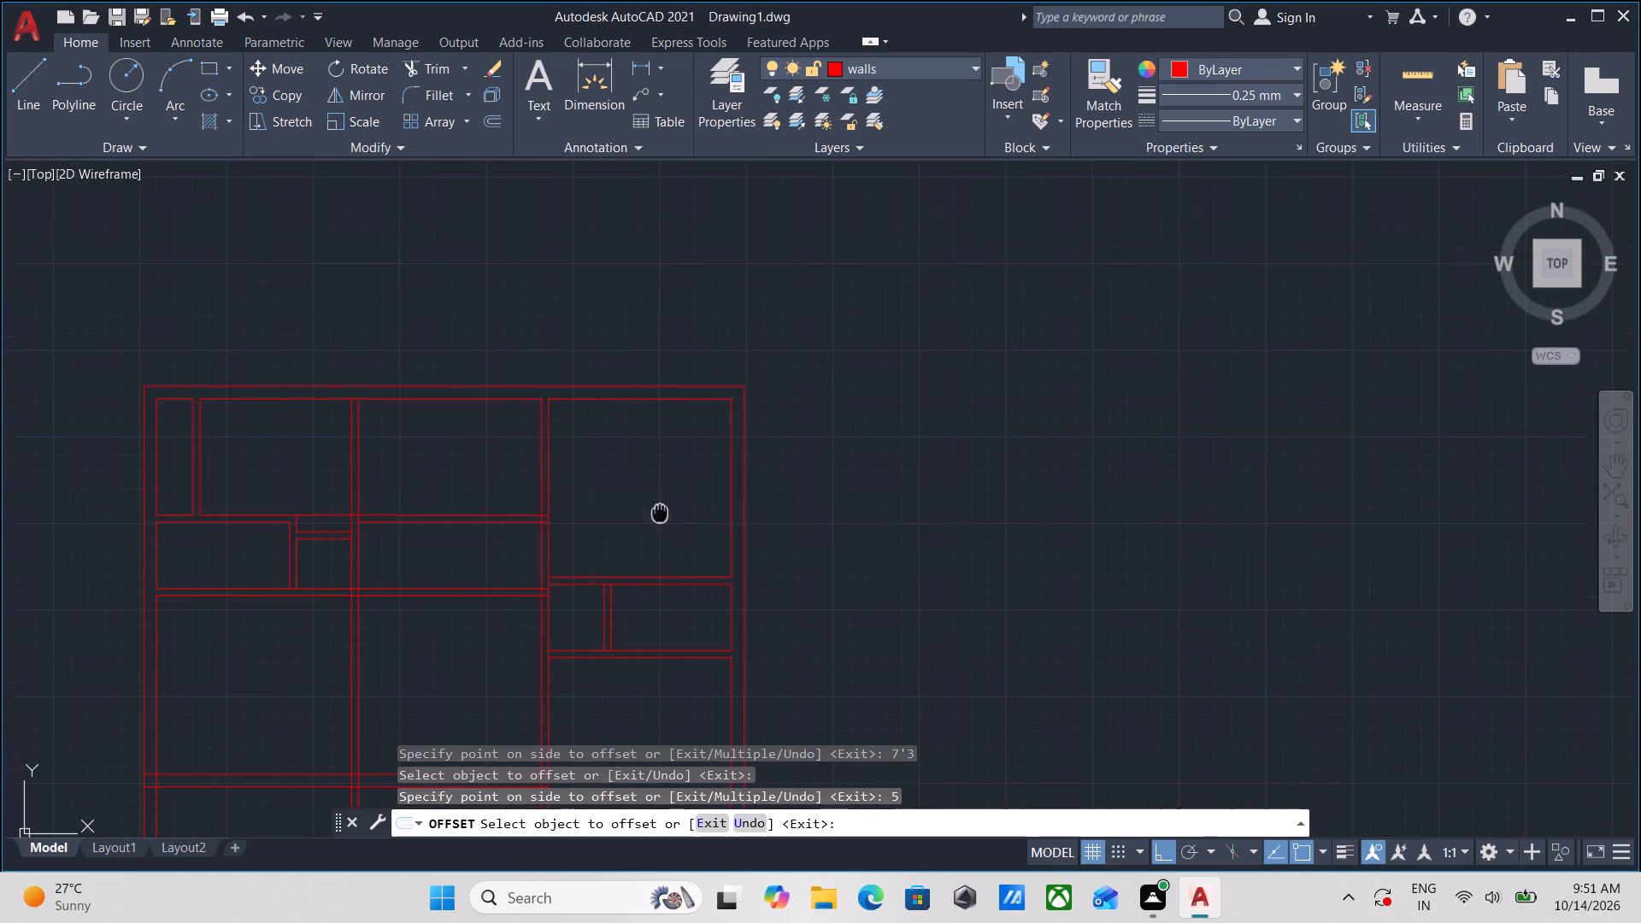
{"action": "middle_click_drag", "start_coordinate": [661, 522], "coordinate": [661, 562]}
{"action": "scroll", "coordinate": [654, 576], "scroll_direction": "up", "scroll_amount": 2}
{"action": "key", "text": "Escape"}
Quick-measure the rooms and partition spaces in the right-hand bay, from the top room down to the bottom one.
{"action": "middle_click_drag", "start_coordinate": [634, 520], "coordinate": [638, 508]}
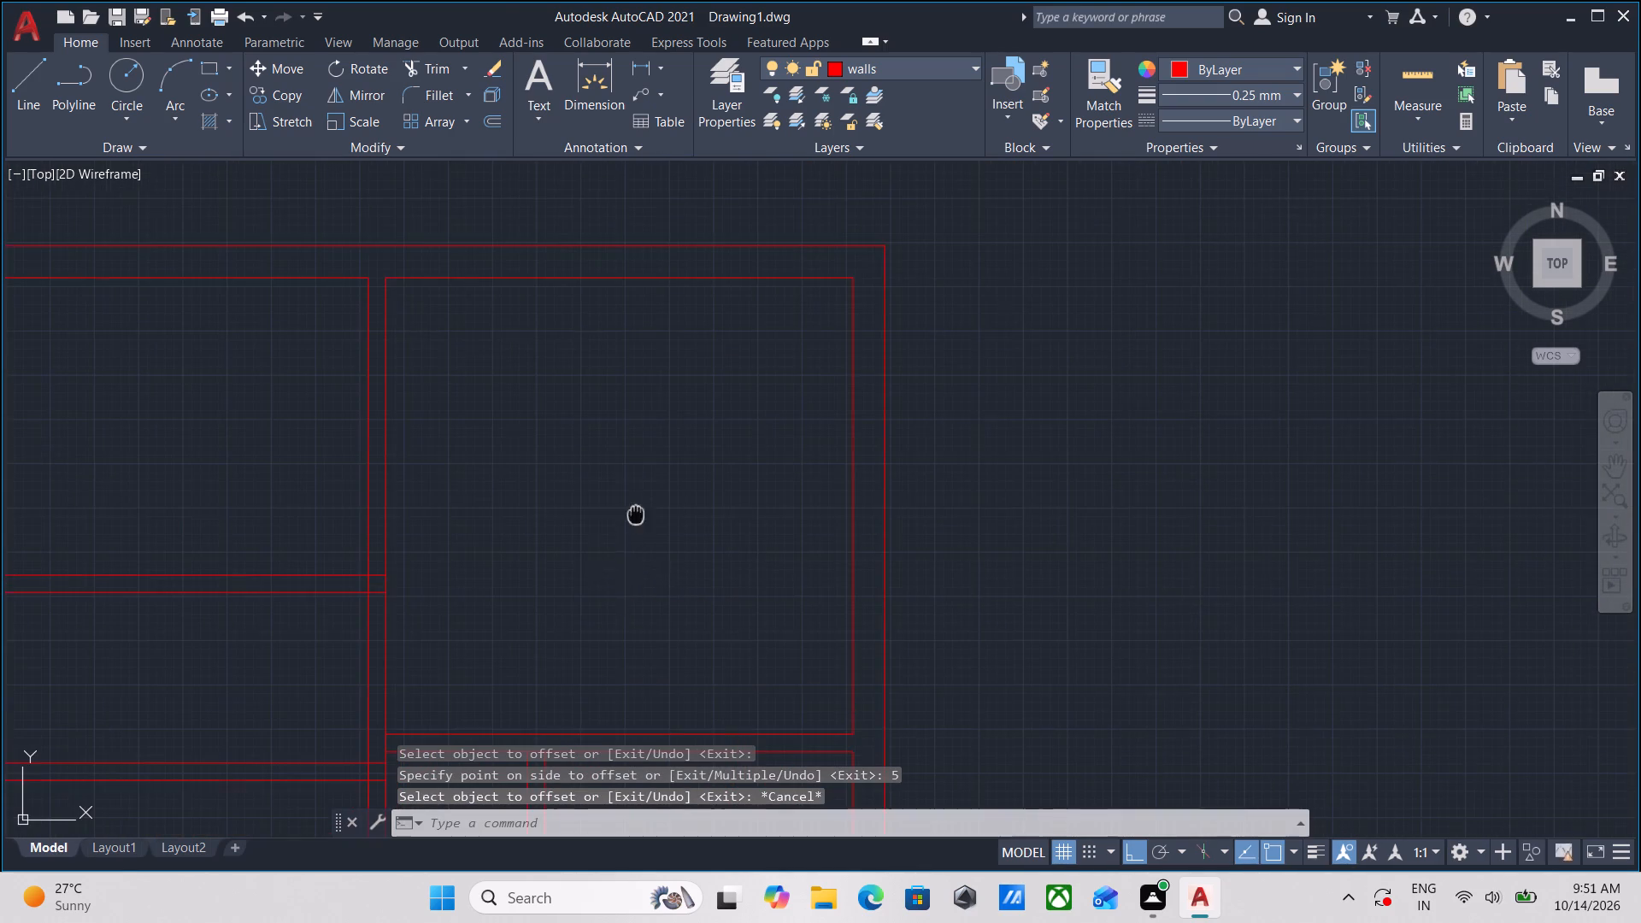
{"action": "middle_click_drag", "start_coordinate": [638, 508], "coordinate": [663, 423]}
{"action": "middle_click_drag", "start_coordinate": [621, 554], "coordinate": [640, 461]}
{"action": "key", "text": "m"}
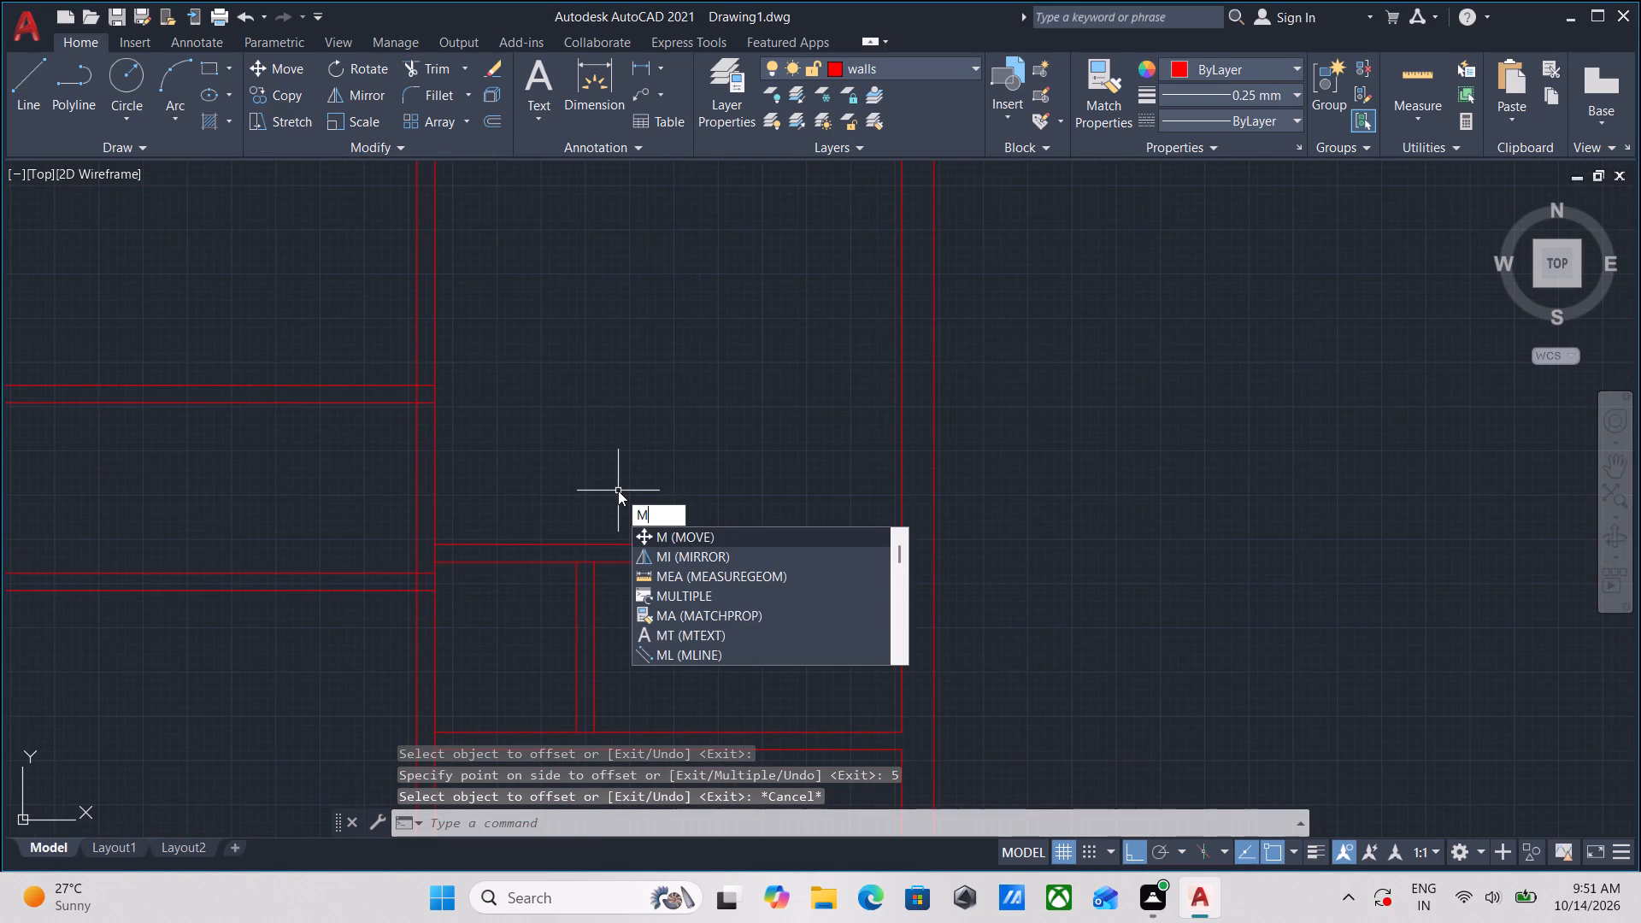
{"action": "key", "text": "e"}
{"action": "key", "text": "a"}
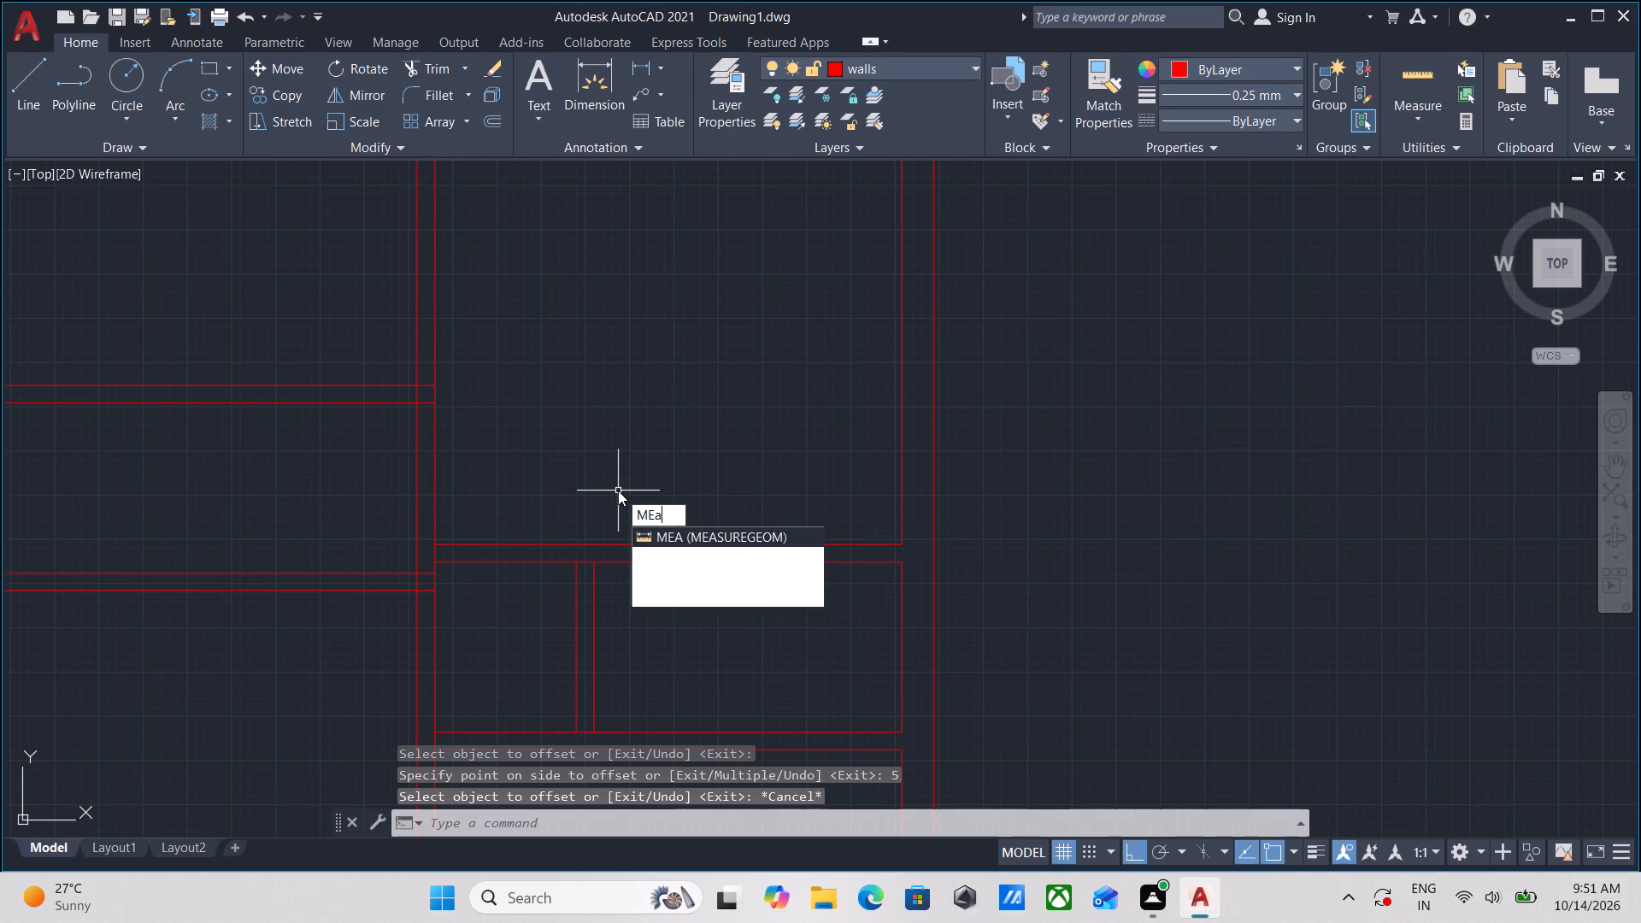
{"action": "key", "text": "Return"}
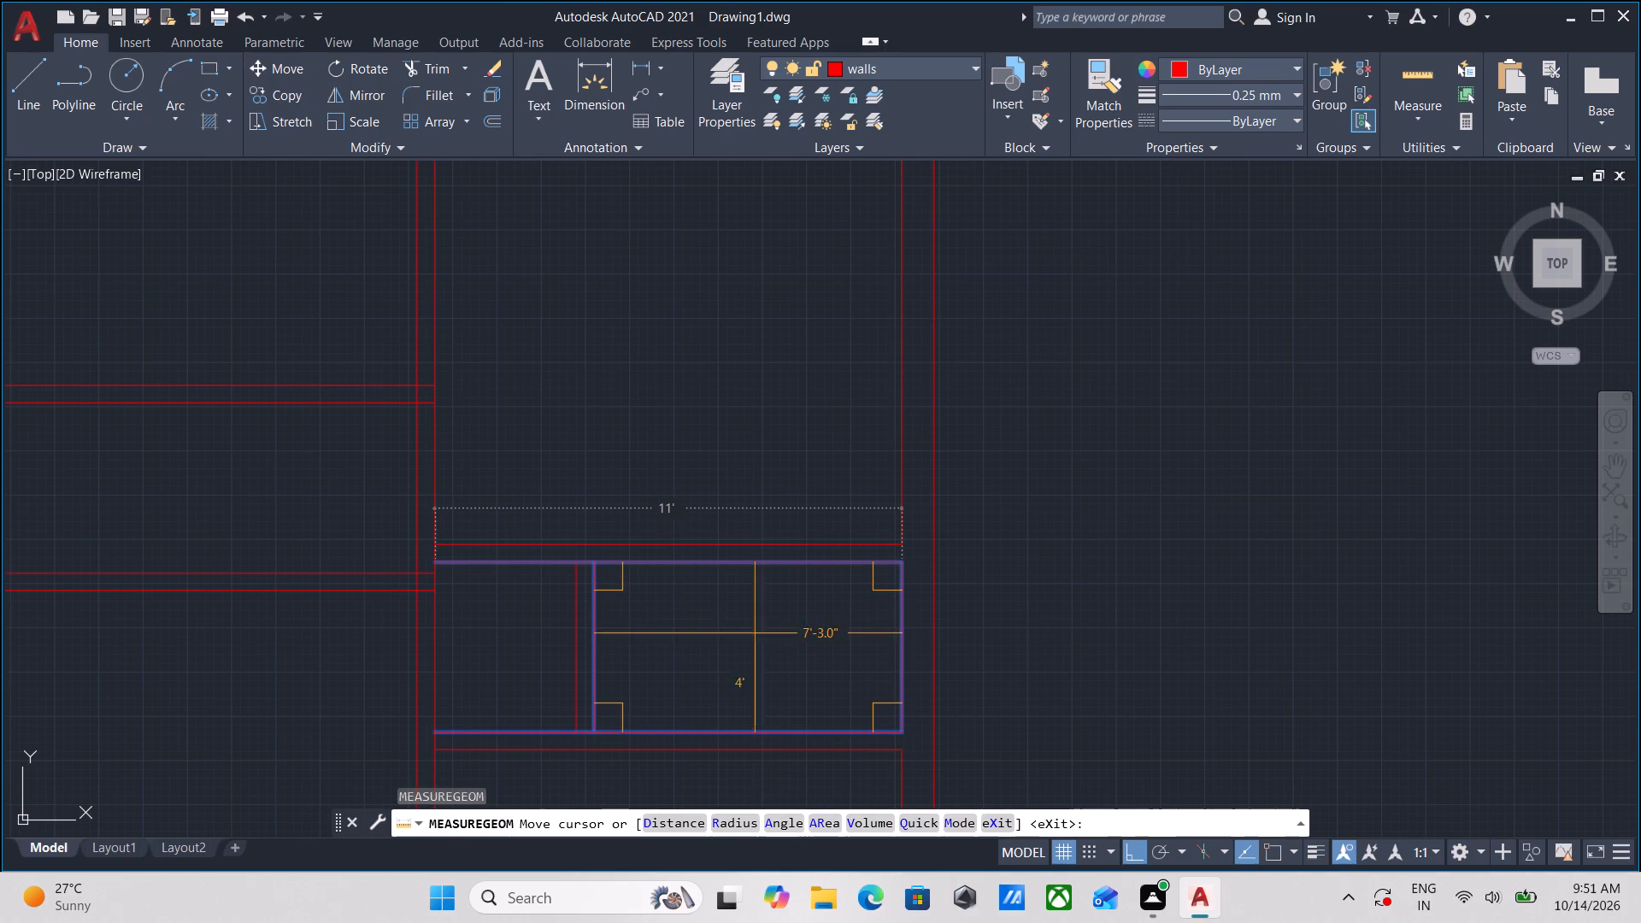
{"action": "middle_click_drag", "start_coordinate": [662, 318], "coordinate": [664, 383]}
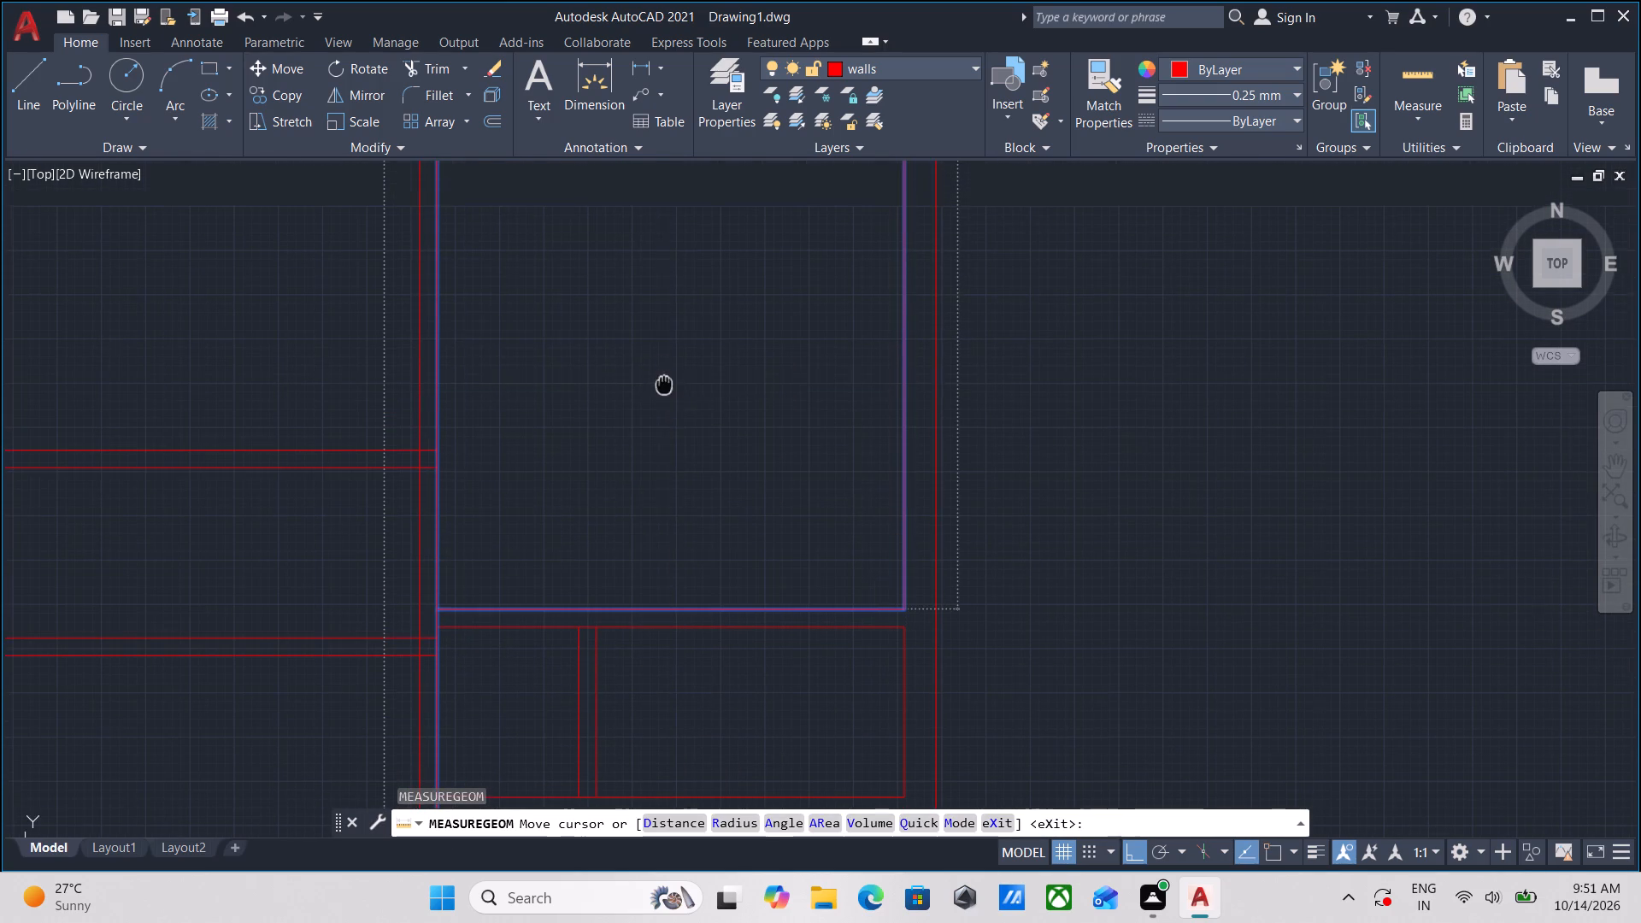
{"action": "middle_click_drag", "start_coordinate": [687, 379], "coordinate": [689, 507]}
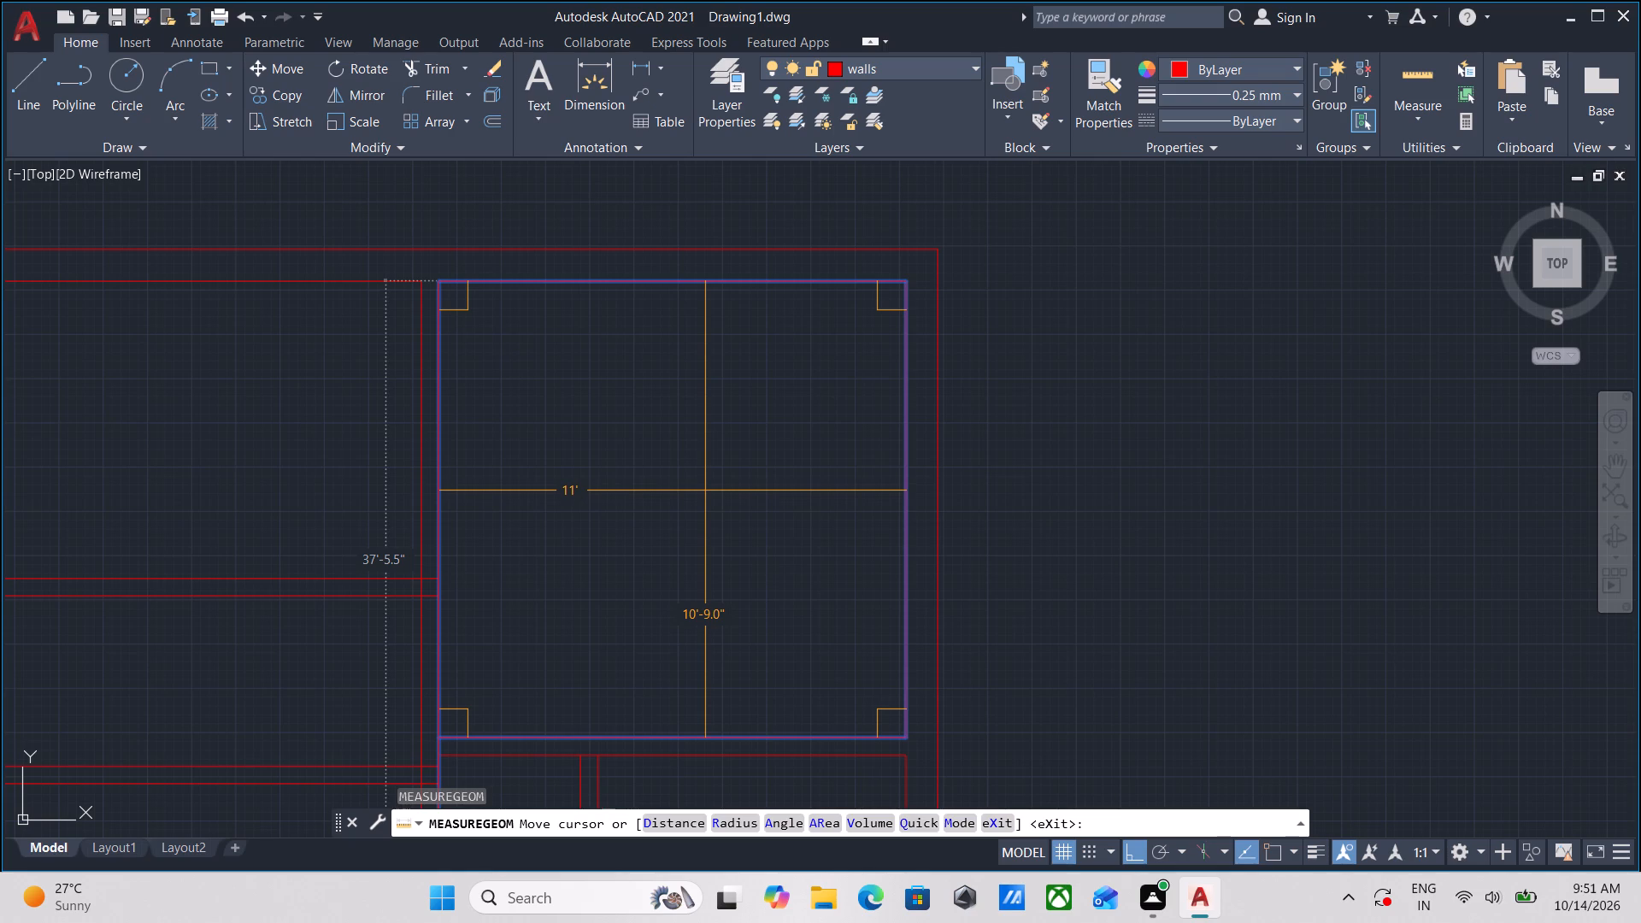
{"action": "middle_click_drag", "start_coordinate": [730, 499], "coordinate": [802, 273]}
{"action": "middle_click_drag", "start_coordinate": [618, 615], "coordinate": [599, 459]}
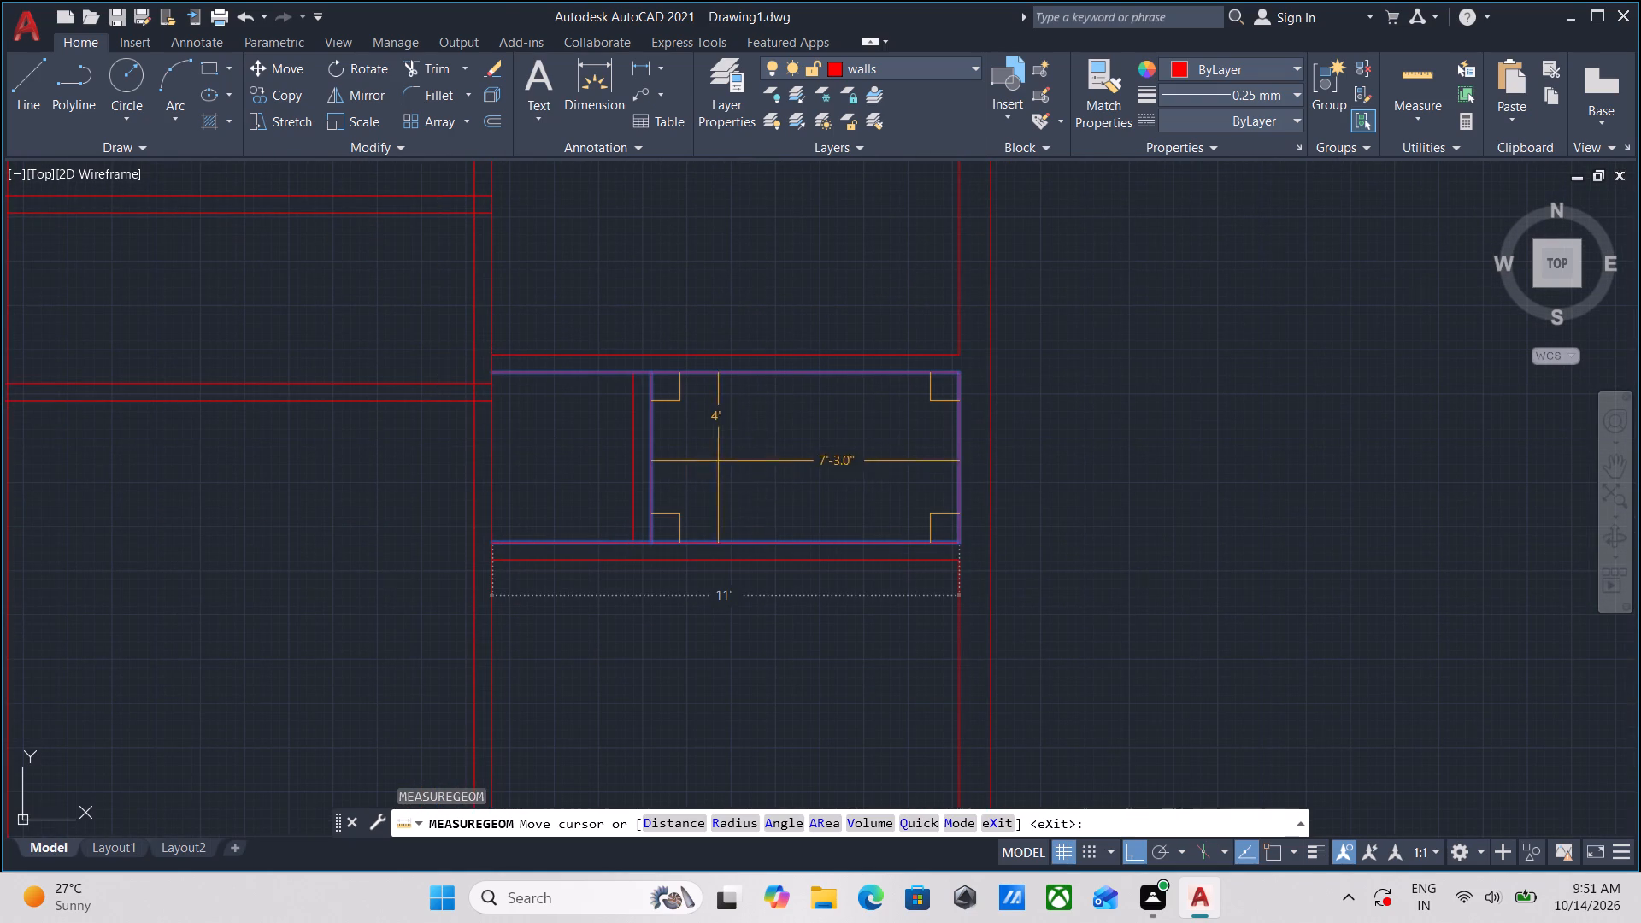
{"action": "middle_click_drag", "start_coordinate": [628, 451], "coordinate": [532, 446]}
{"action": "scroll", "coordinate": [602, 450], "scroll_direction": "down", "scroll_amount": 1}
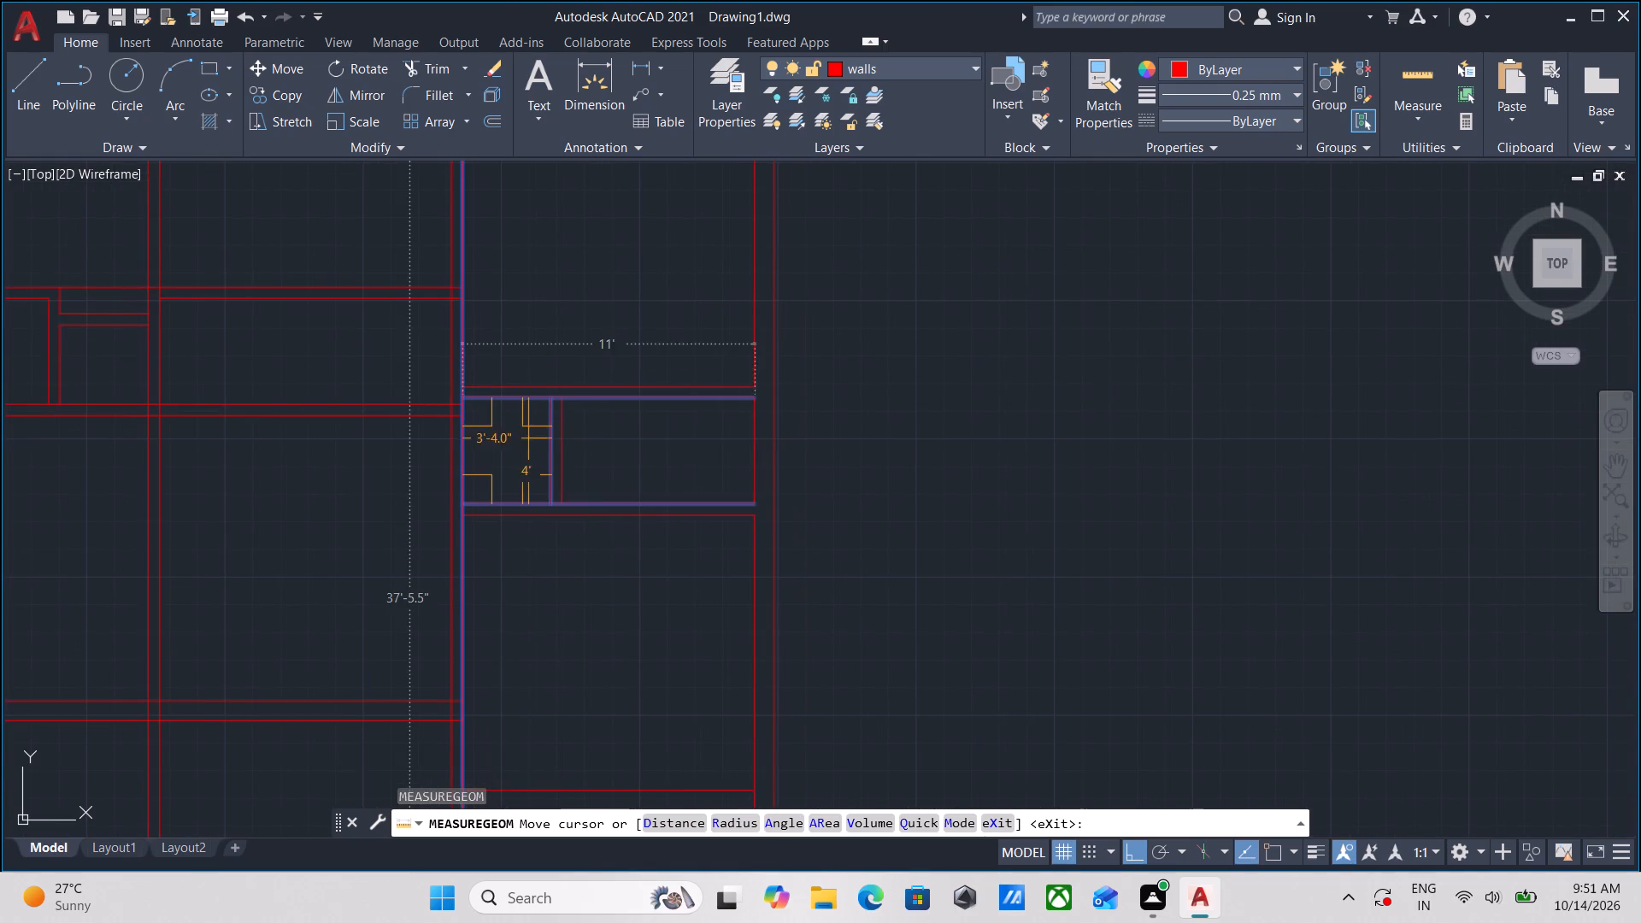
{"action": "middle_click_drag", "start_coordinate": [656, 464], "coordinate": [722, 295]}
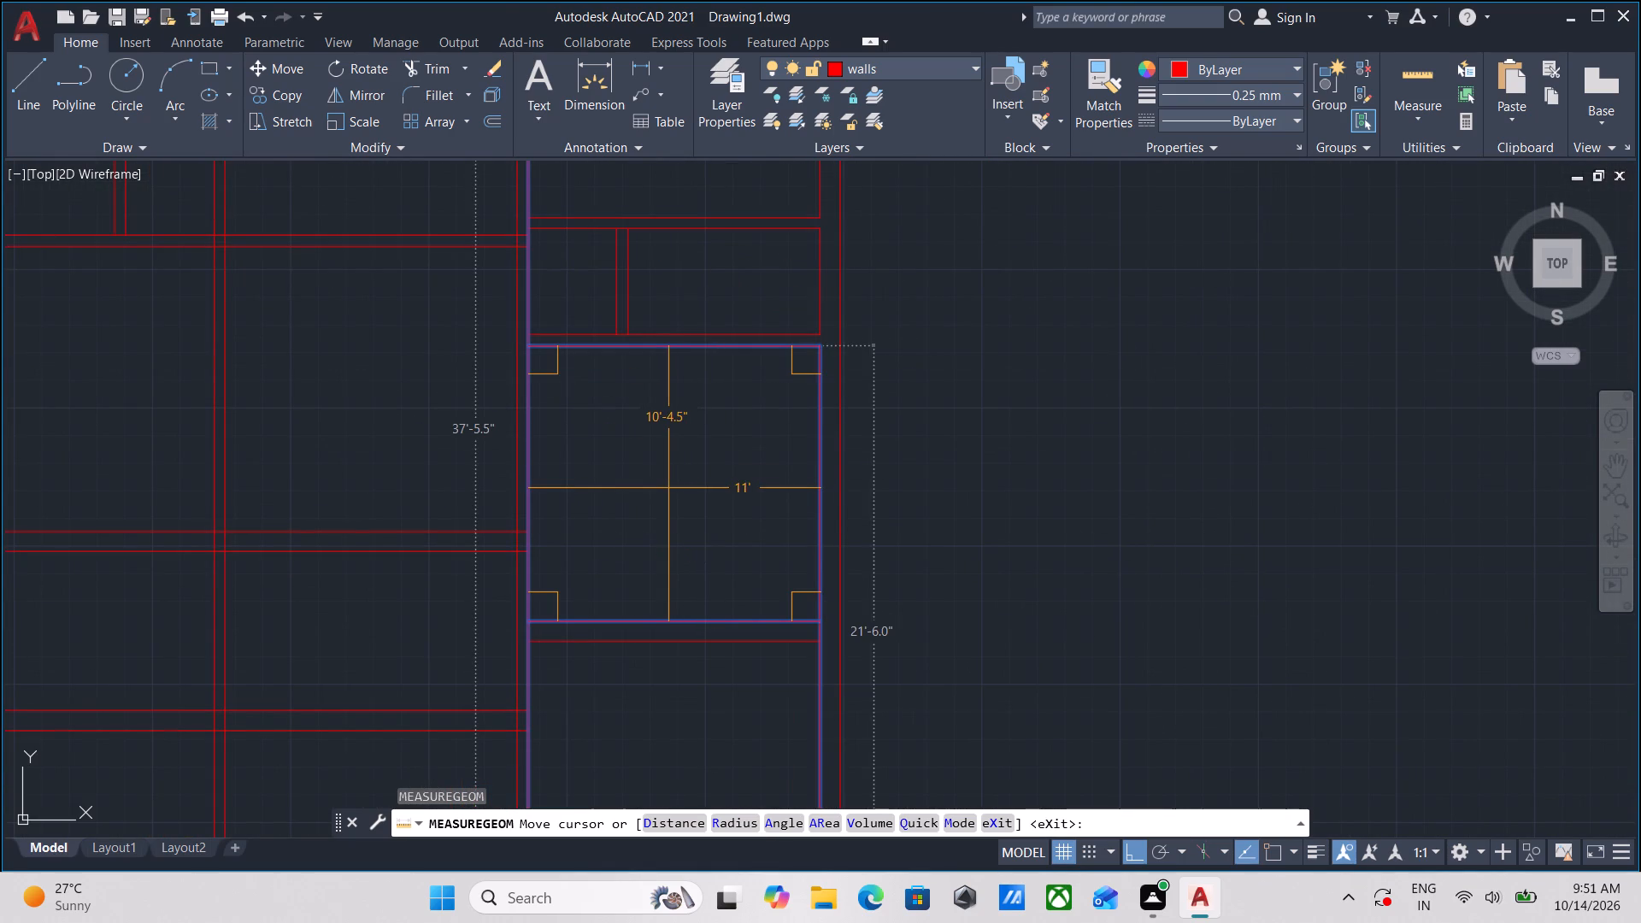
{"action": "middle_click_drag", "start_coordinate": [668, 488], "coordinate": [667, 390]}
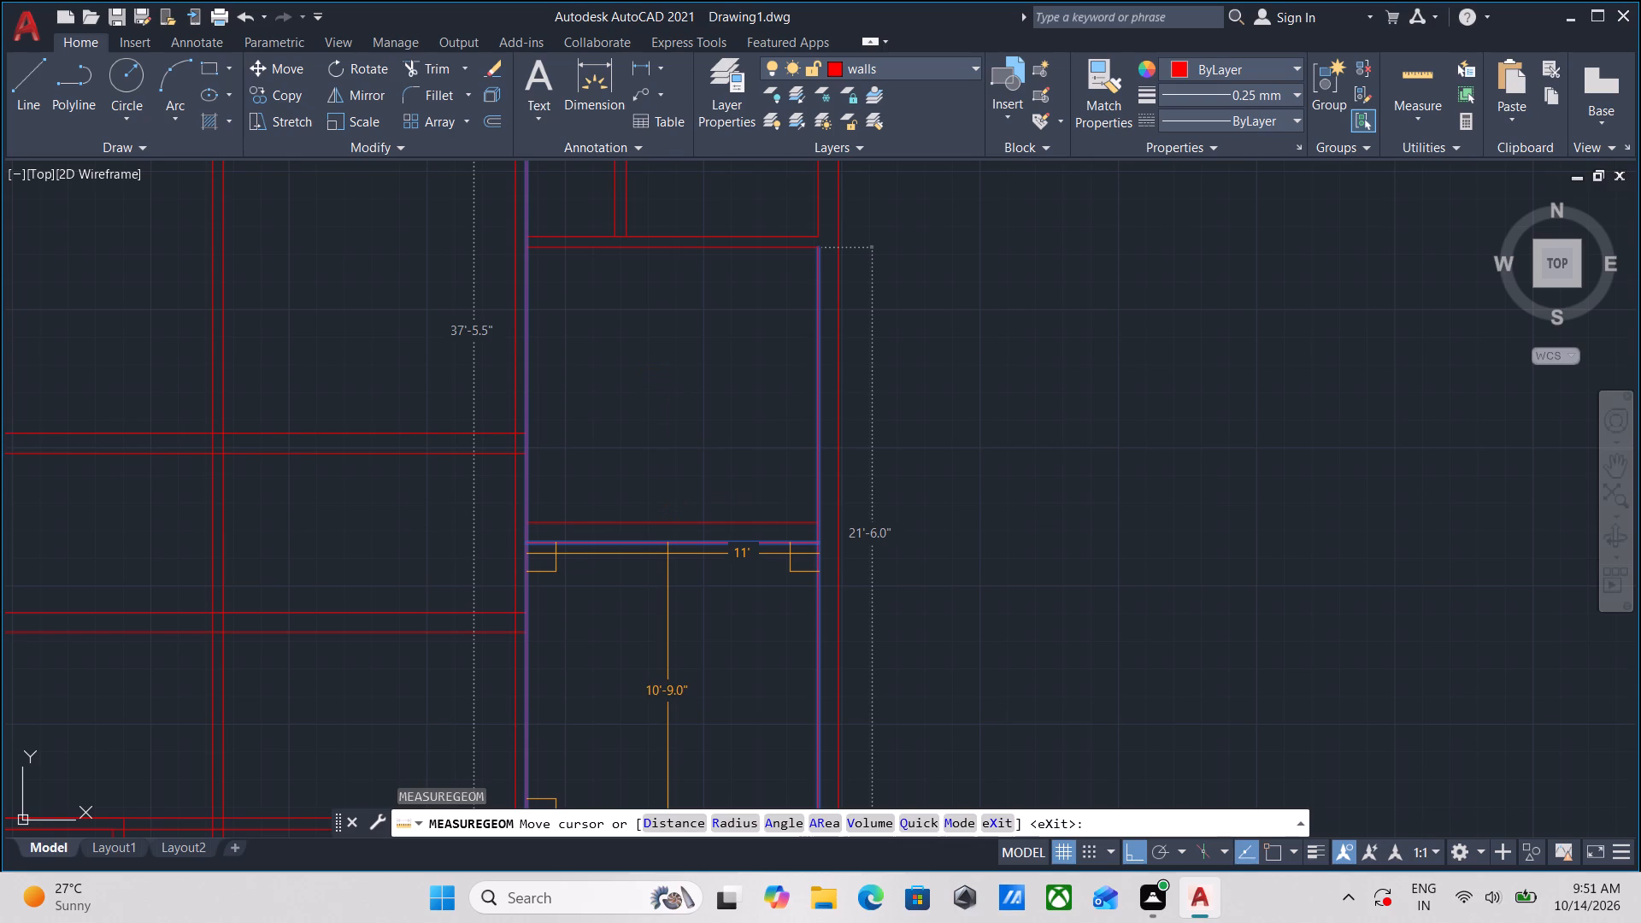
{"action": "middle_click_drag", "start_coordinate": [668, 553], "coordinate": [658, 376]}
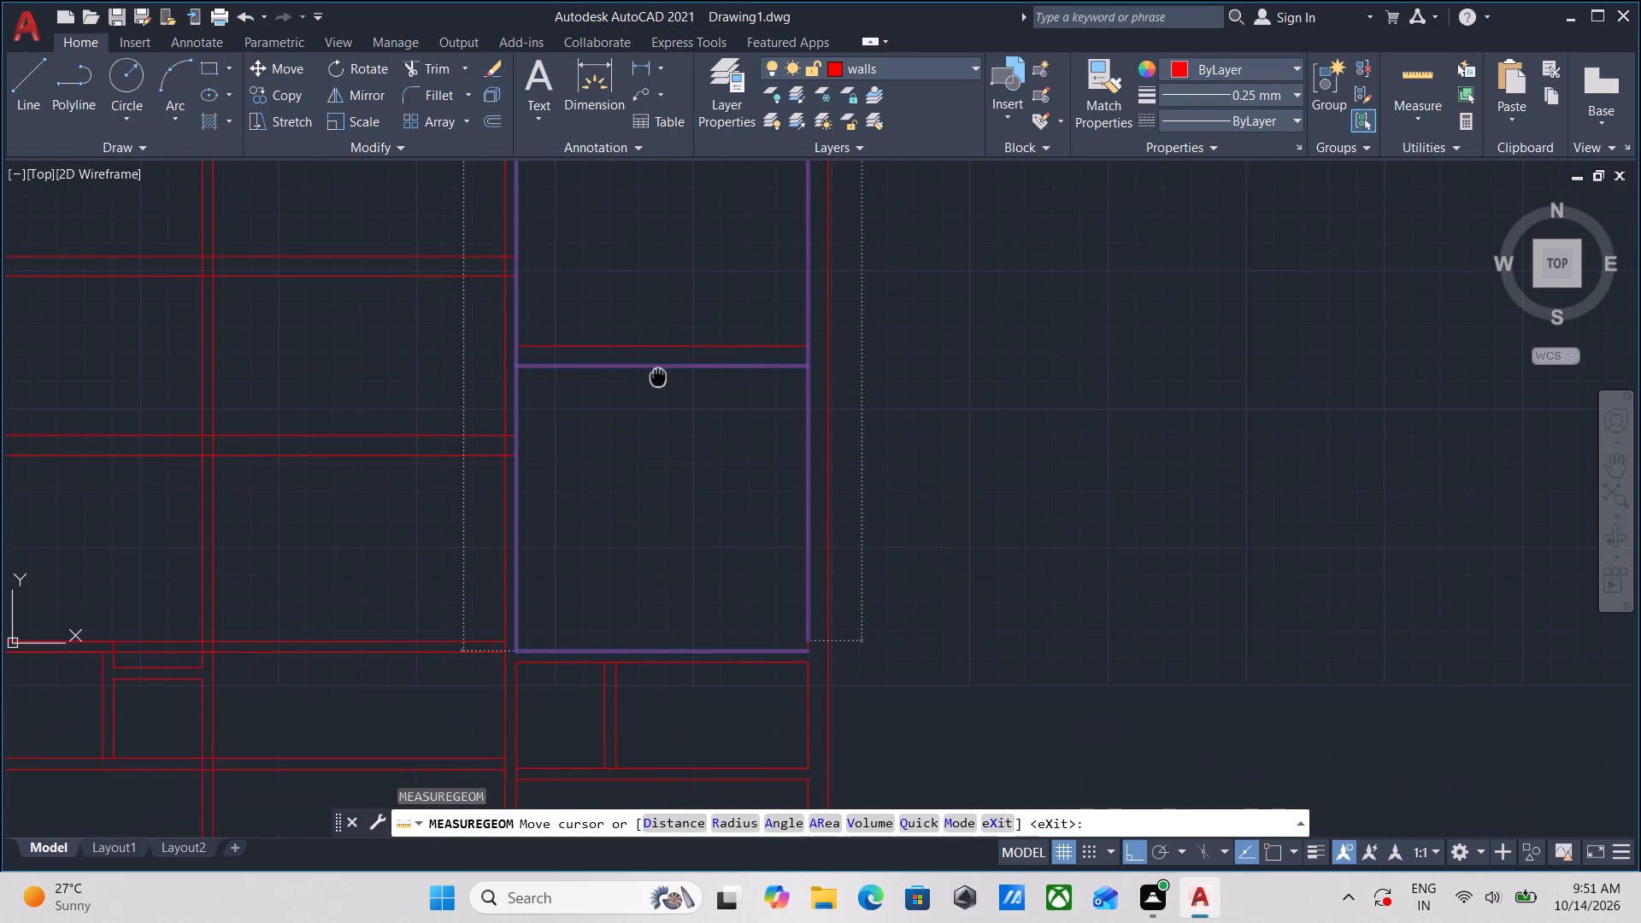
{"action": "middle_click_drag", "start_coordinate": [660, 454], "coordinate": [679, 357]}
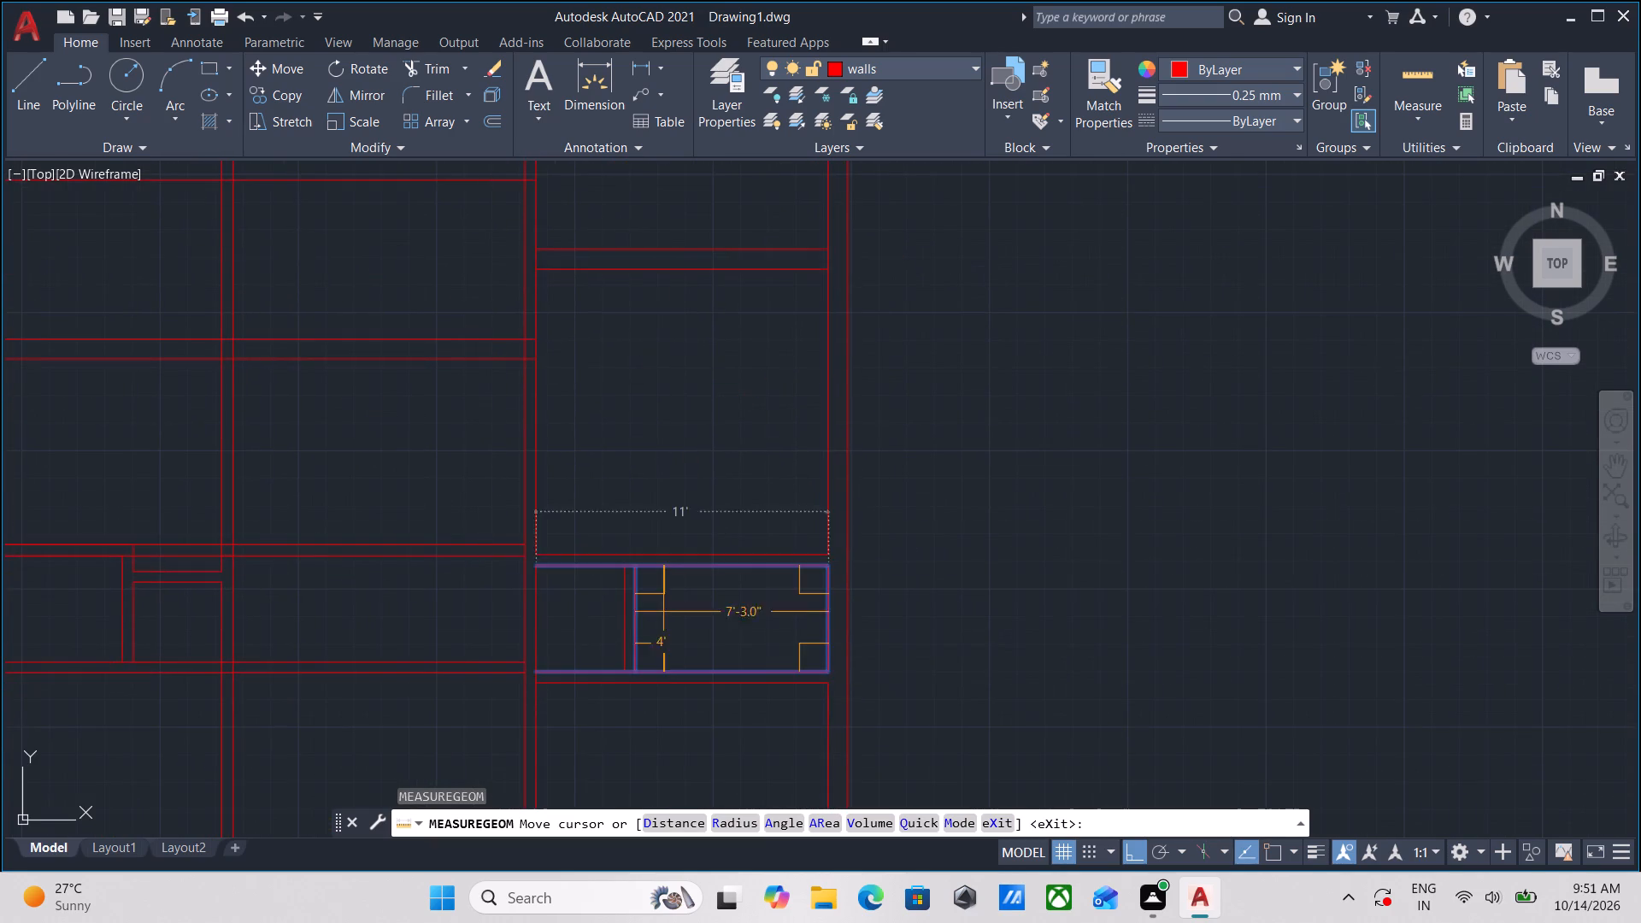
{"action": "middle_click_drag", "start_coordinate": [657, 627], "coordinate": [702, 457]}
{"action": "scroll", "coordinate": [693, 609], "scroll_direction": "down", "scroll_amount": 1}
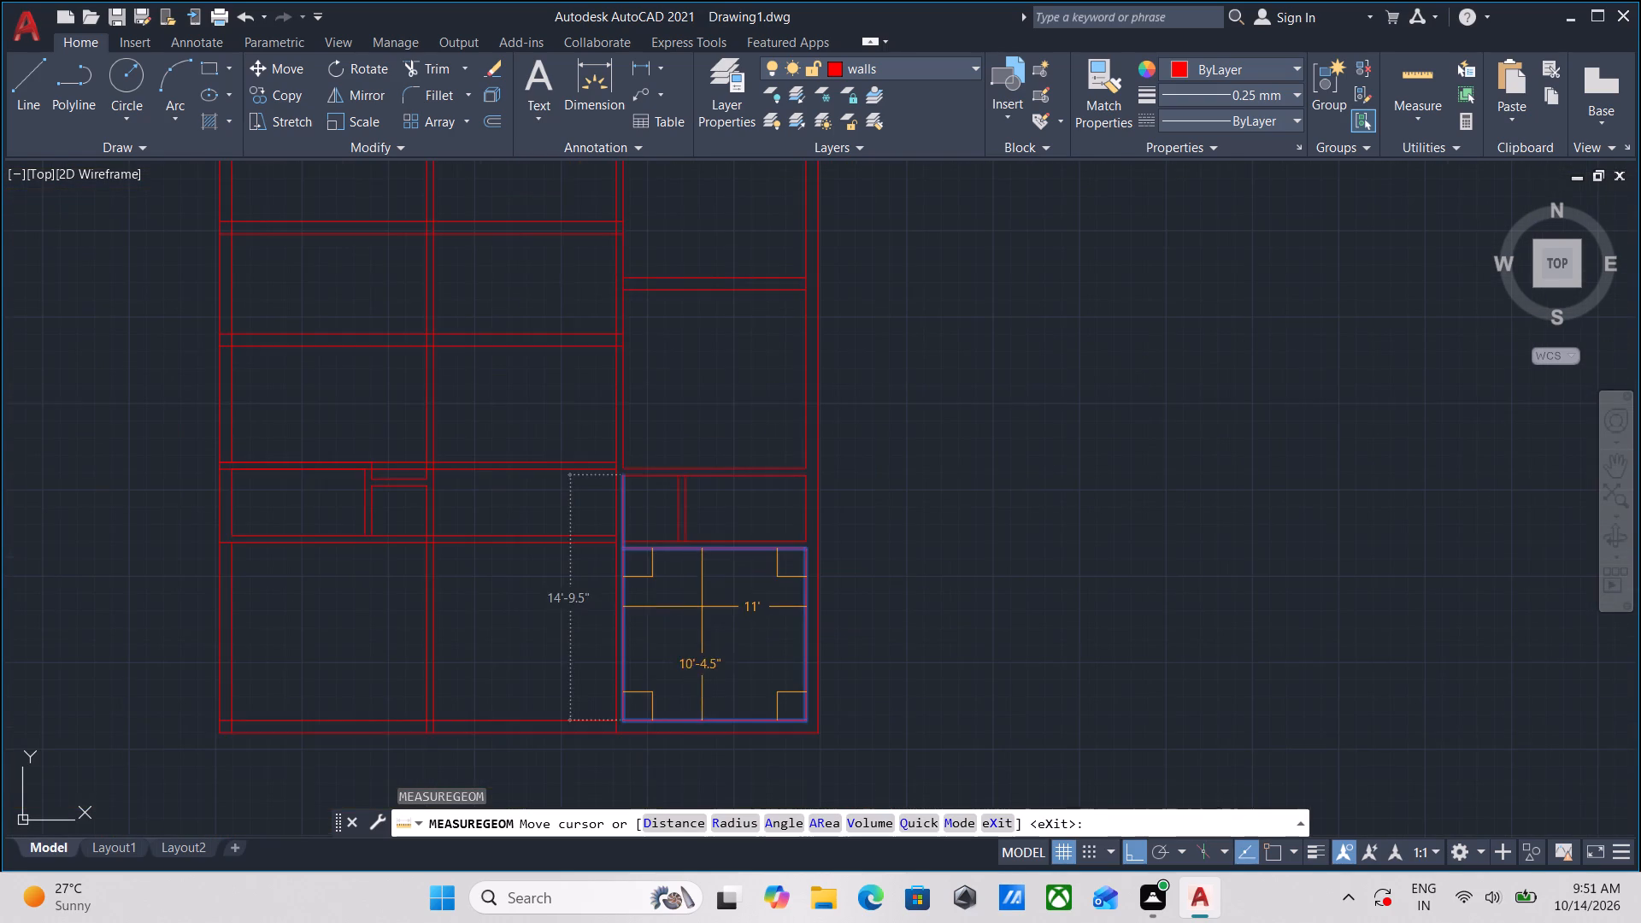
Quick-measure the rooms across the right-hand, left-hand and middle bays to check their widths and heights.
{"action": "middle_click_drag", "start_coordinate": [344, 573], "coordinate": [360, 650]}
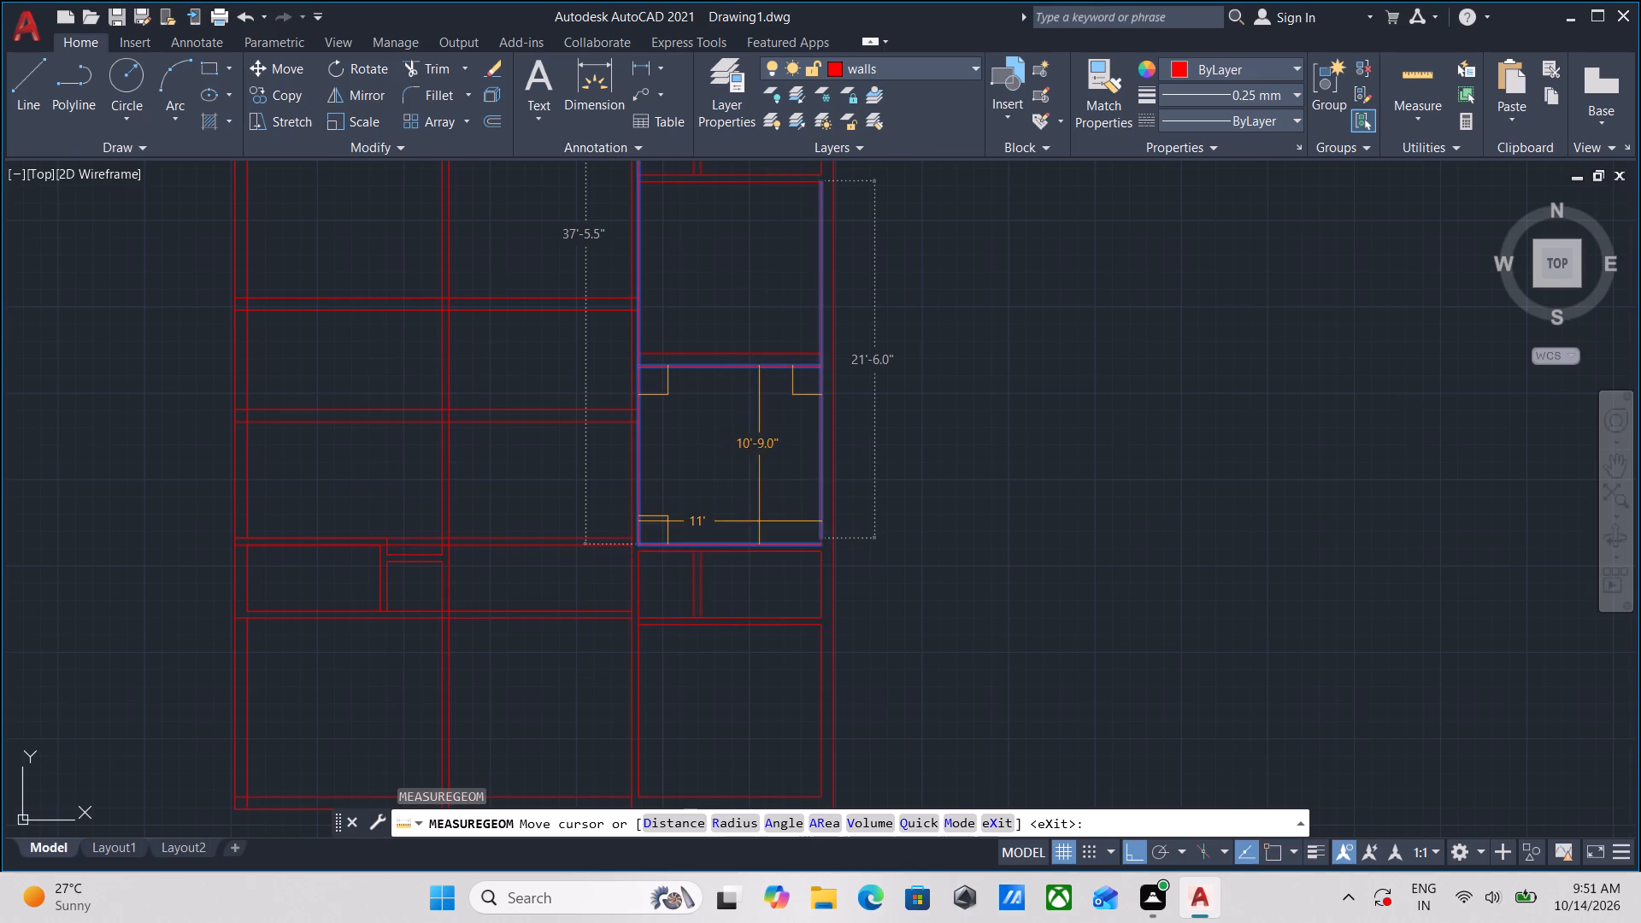
{"action": "middle_click_drag", "start_coordinate": [691, 466], "coordinate": [686, 530]}
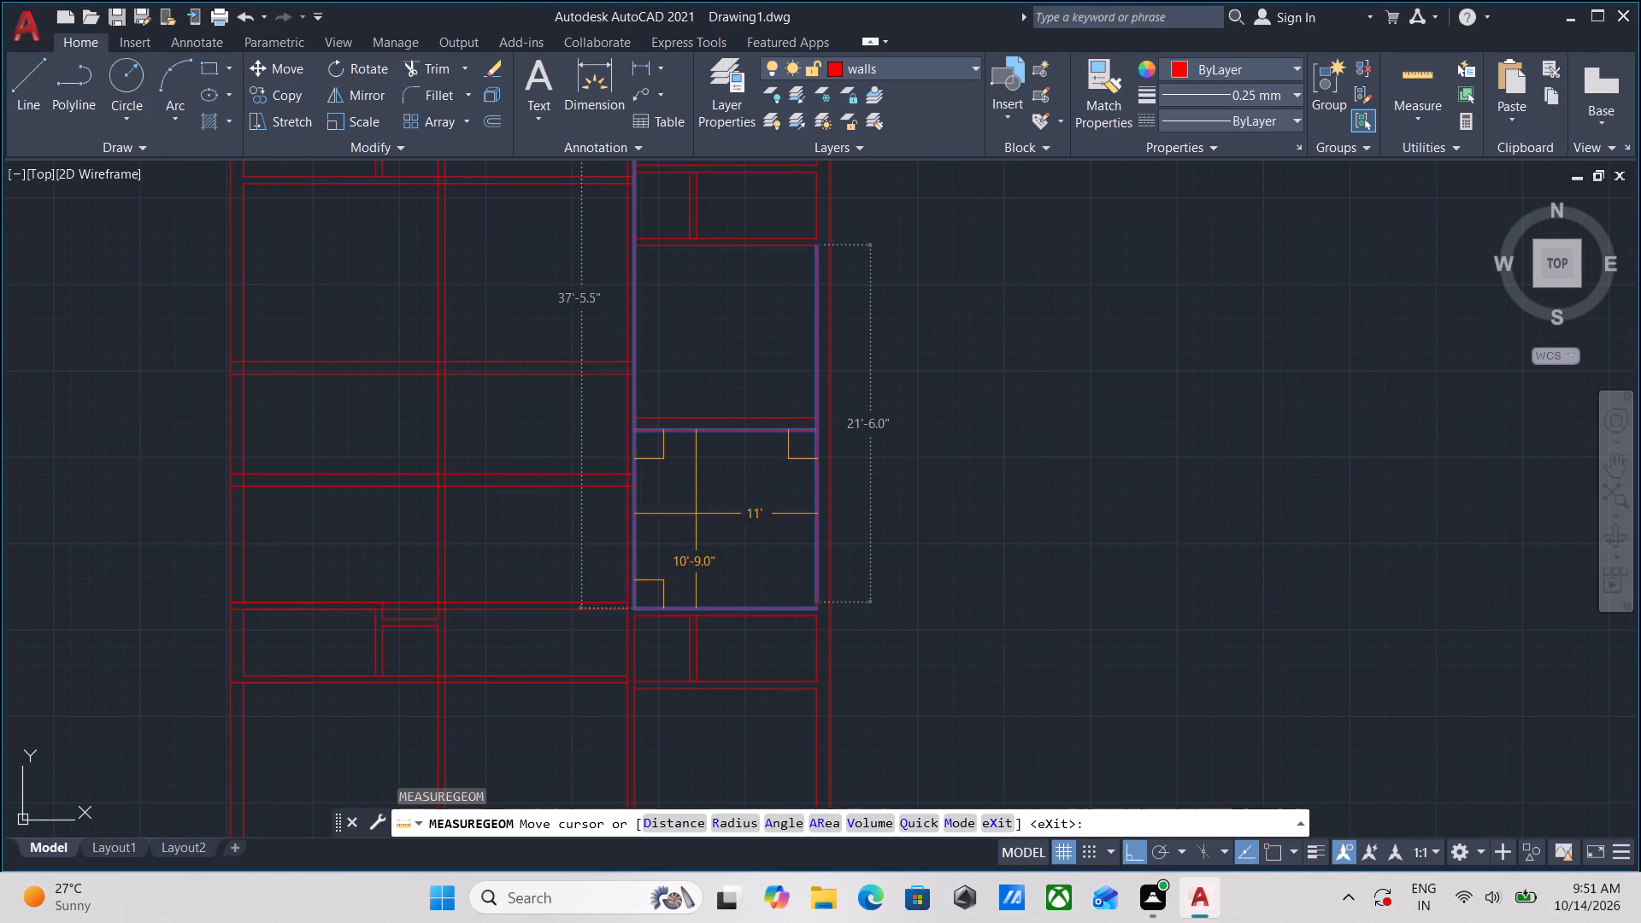
{"action": "middle_click_drag", "start_coordinate": [607, 394], "coordinate": [604, 544]}
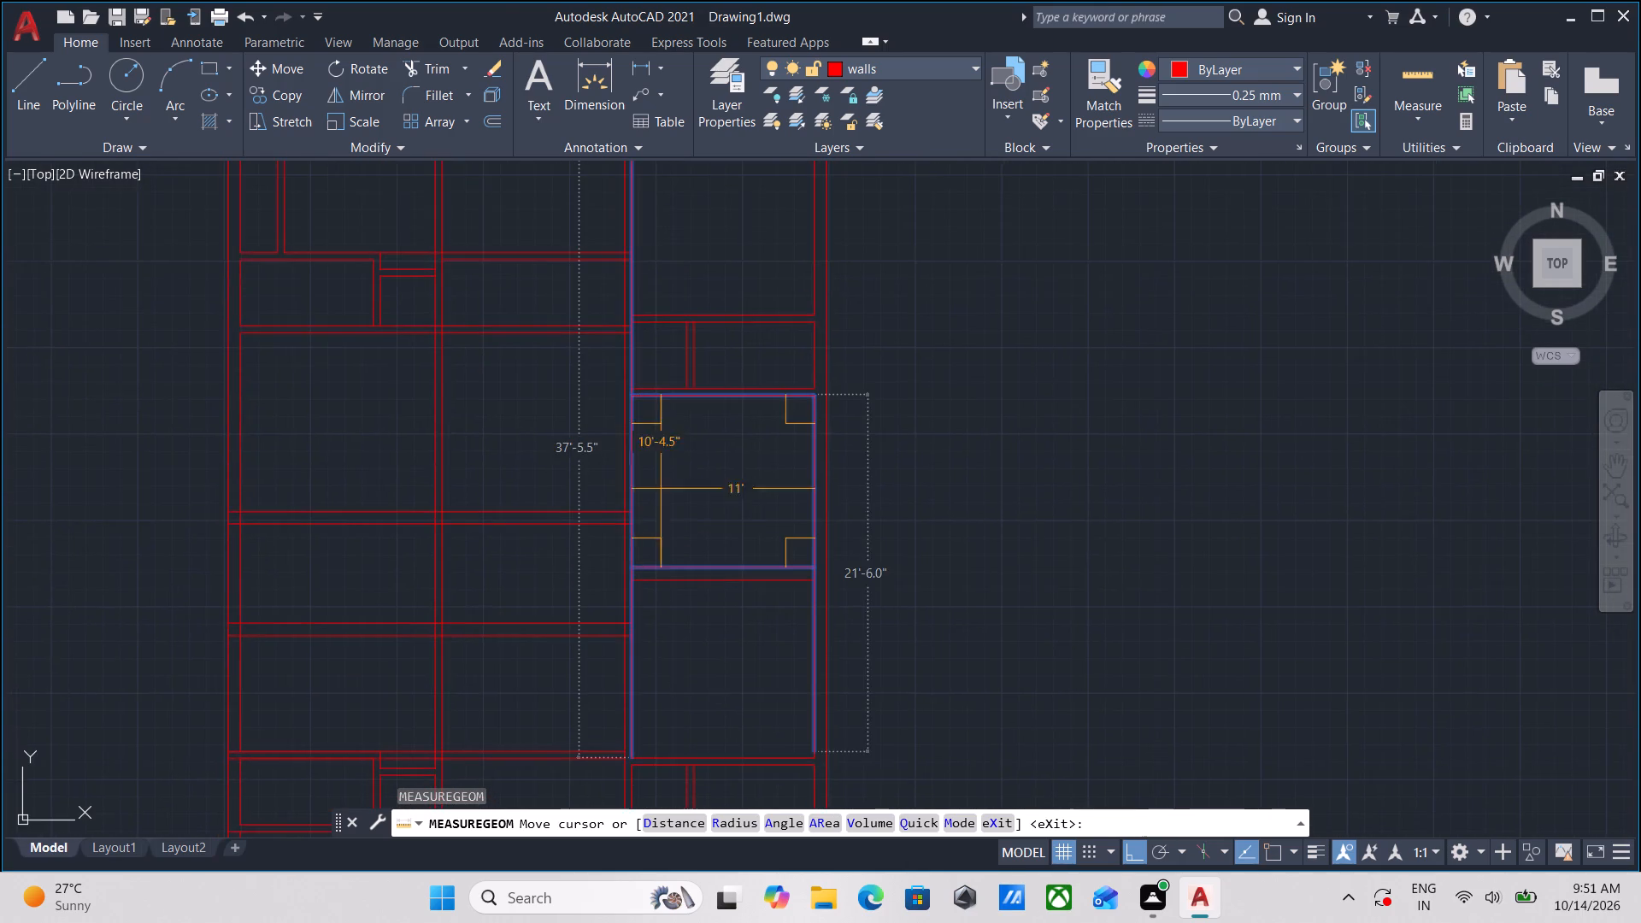
{"action": "middle_click_drag", "start_coordinate": [624, 414], "coordinate": [551, 536]}
{"action": "middle_click_drag", "start_coordinate": [473, 488], "coordinate": [496, 326]}
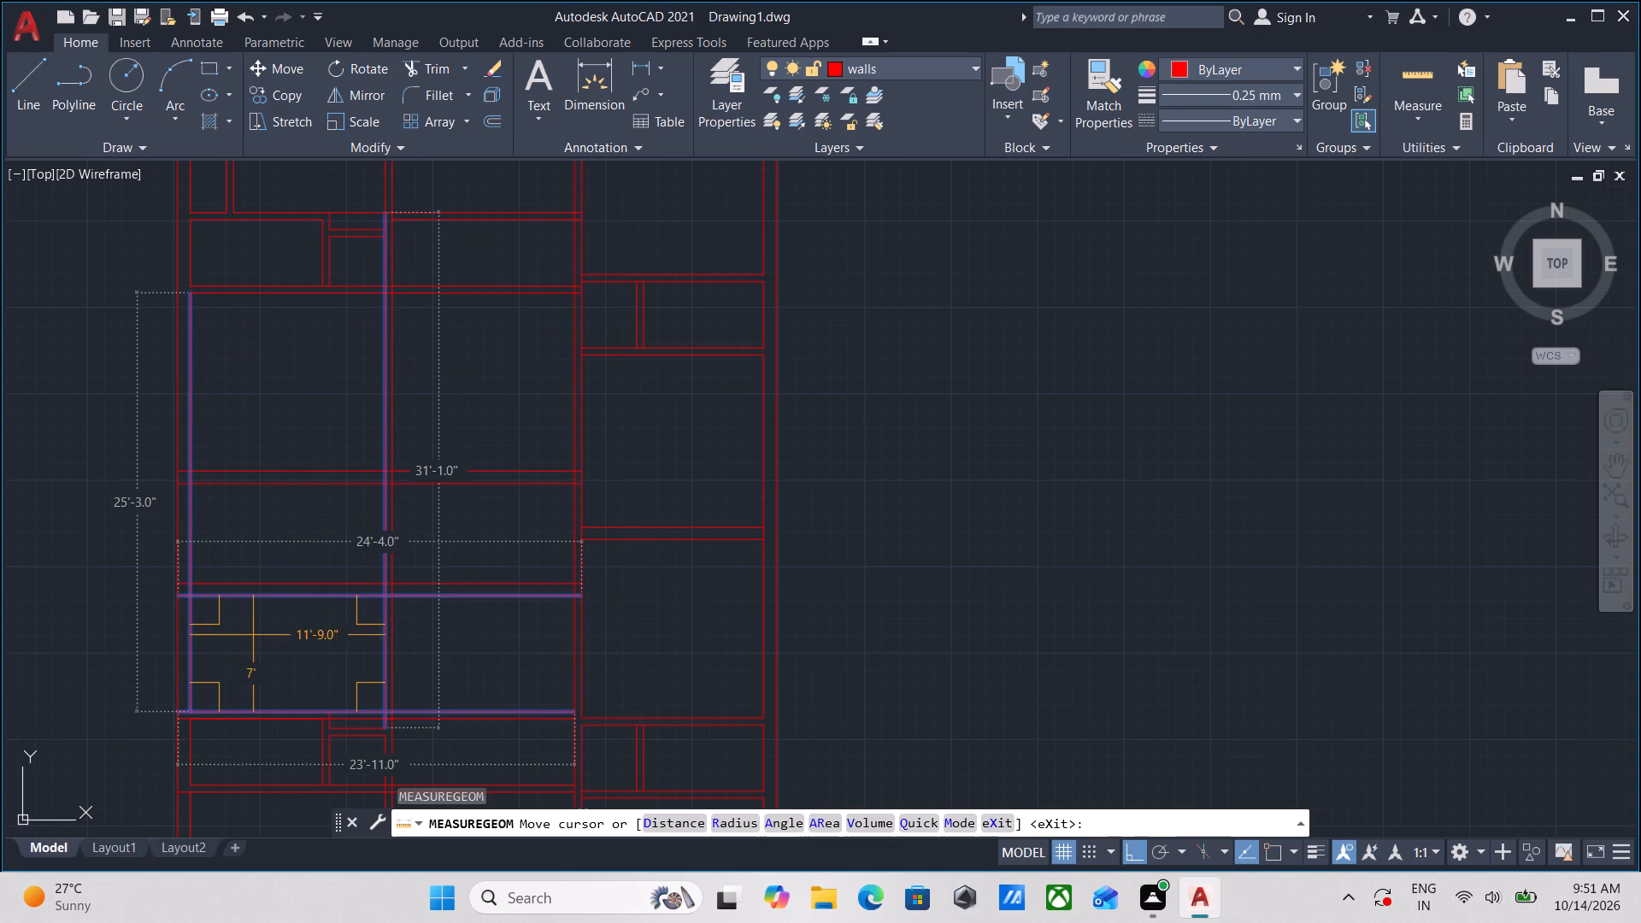
{"action": "middle_click_drag", "start_coordinate": [237, 666], "coordinate": [356, 473]}
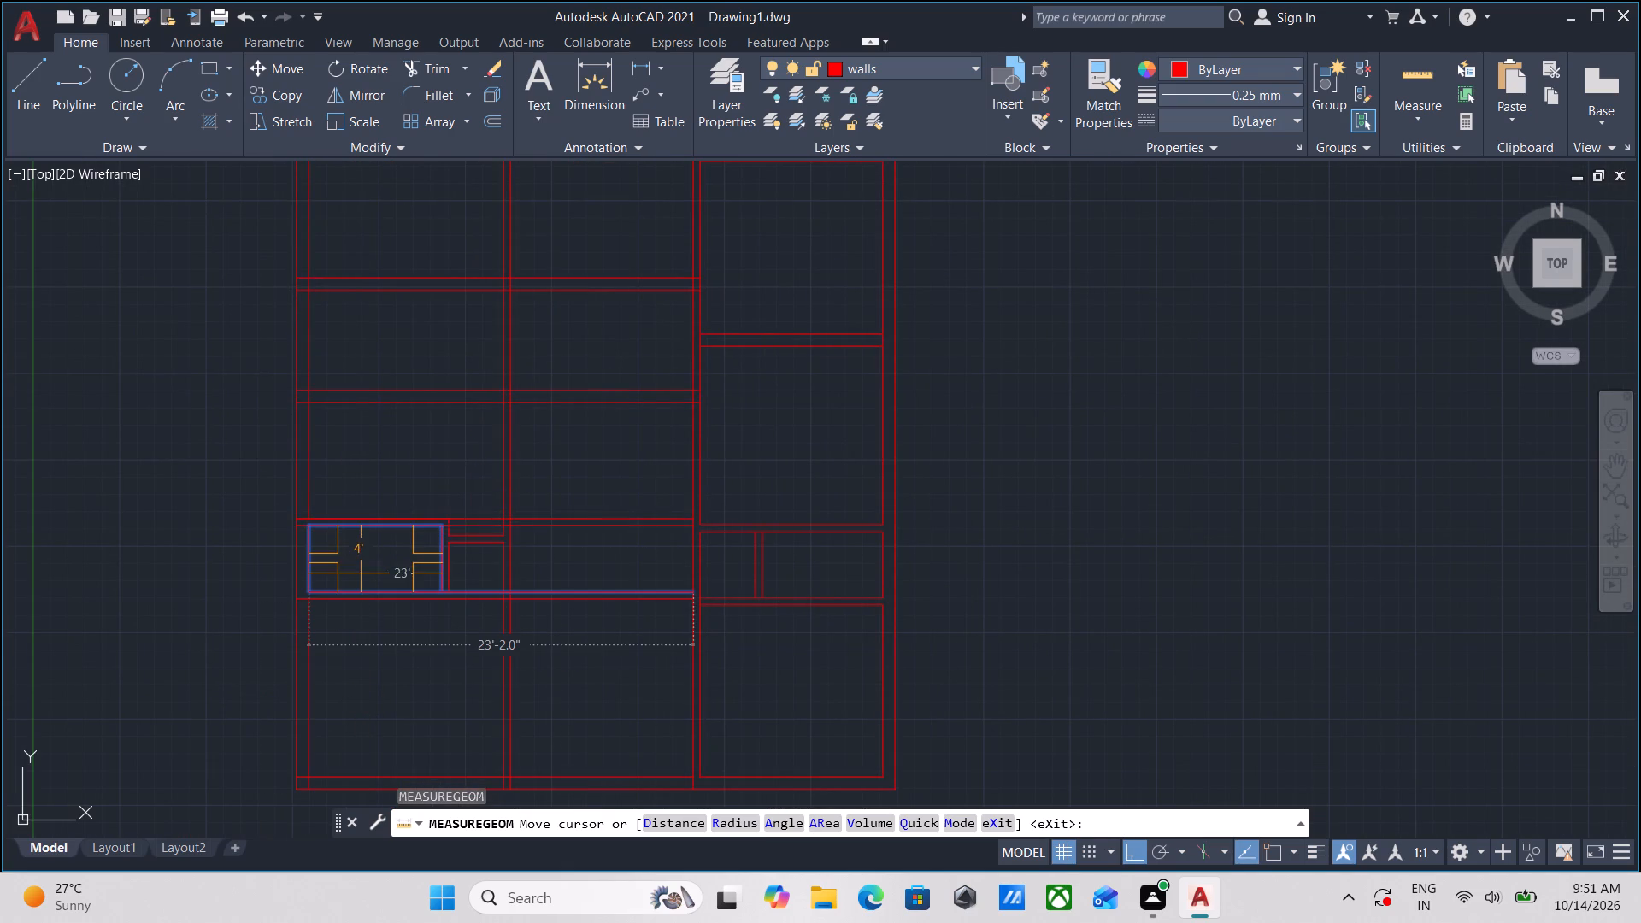
{"action": "middle_click_drag", "start_coordinate": [389, 650], "coordinate": [409, 541]}
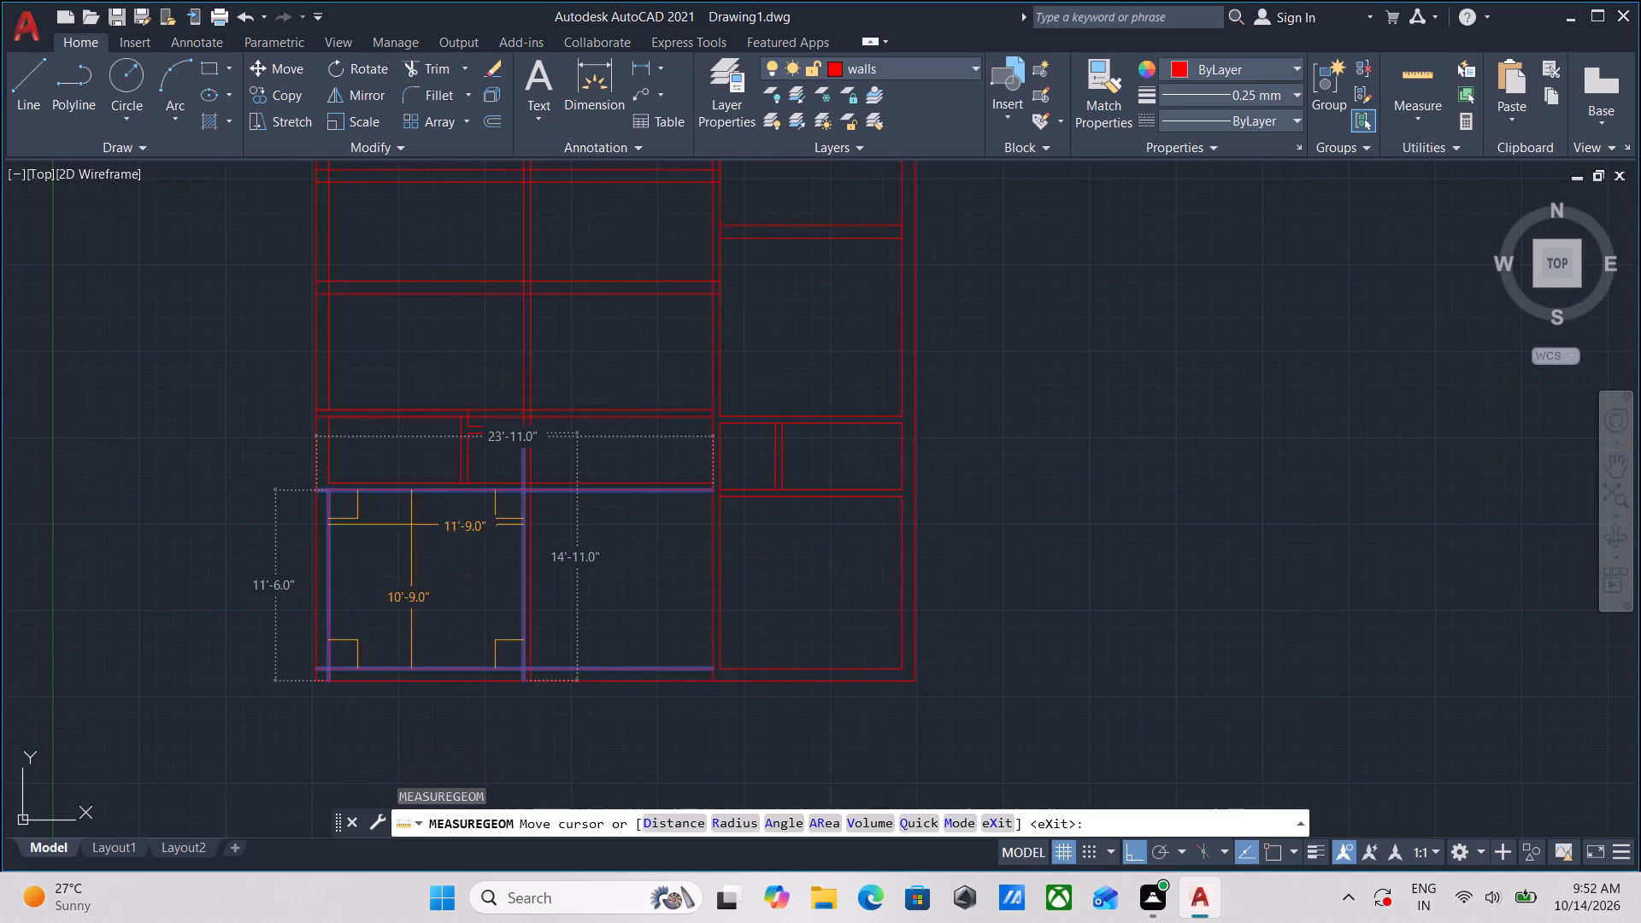
{"action": "middle_click_drag", "start_coordinate": [844, 409], "coordinate": [851, 694]}
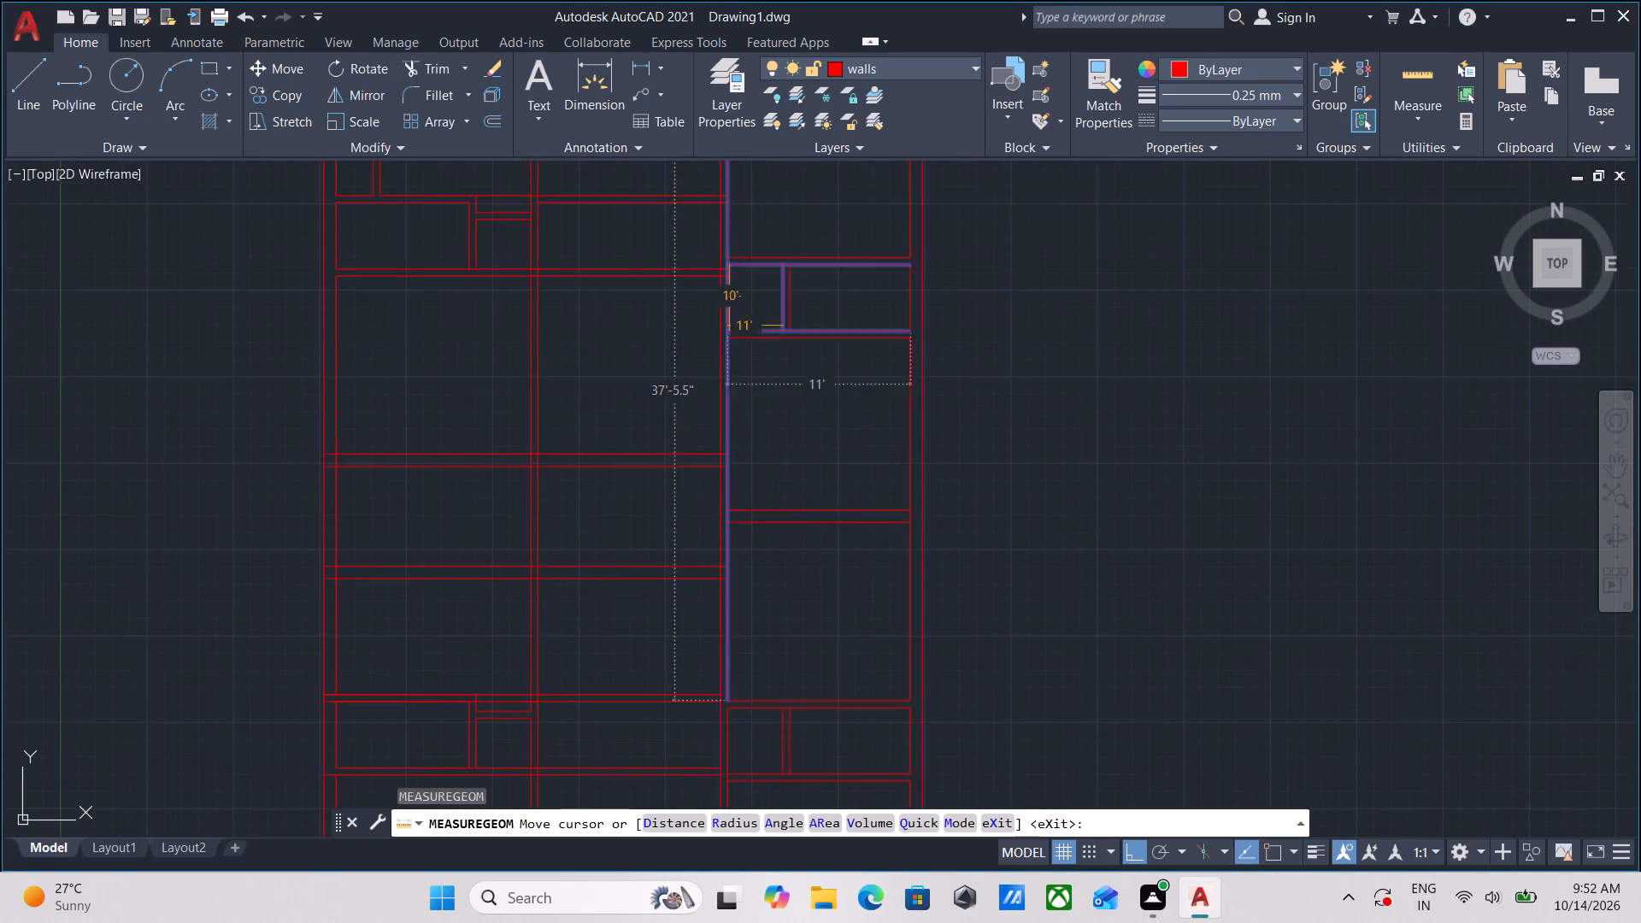
{"action": "middle_click_drag", "start_coordinate": [733, 353], "coordinate": [787, 571]}
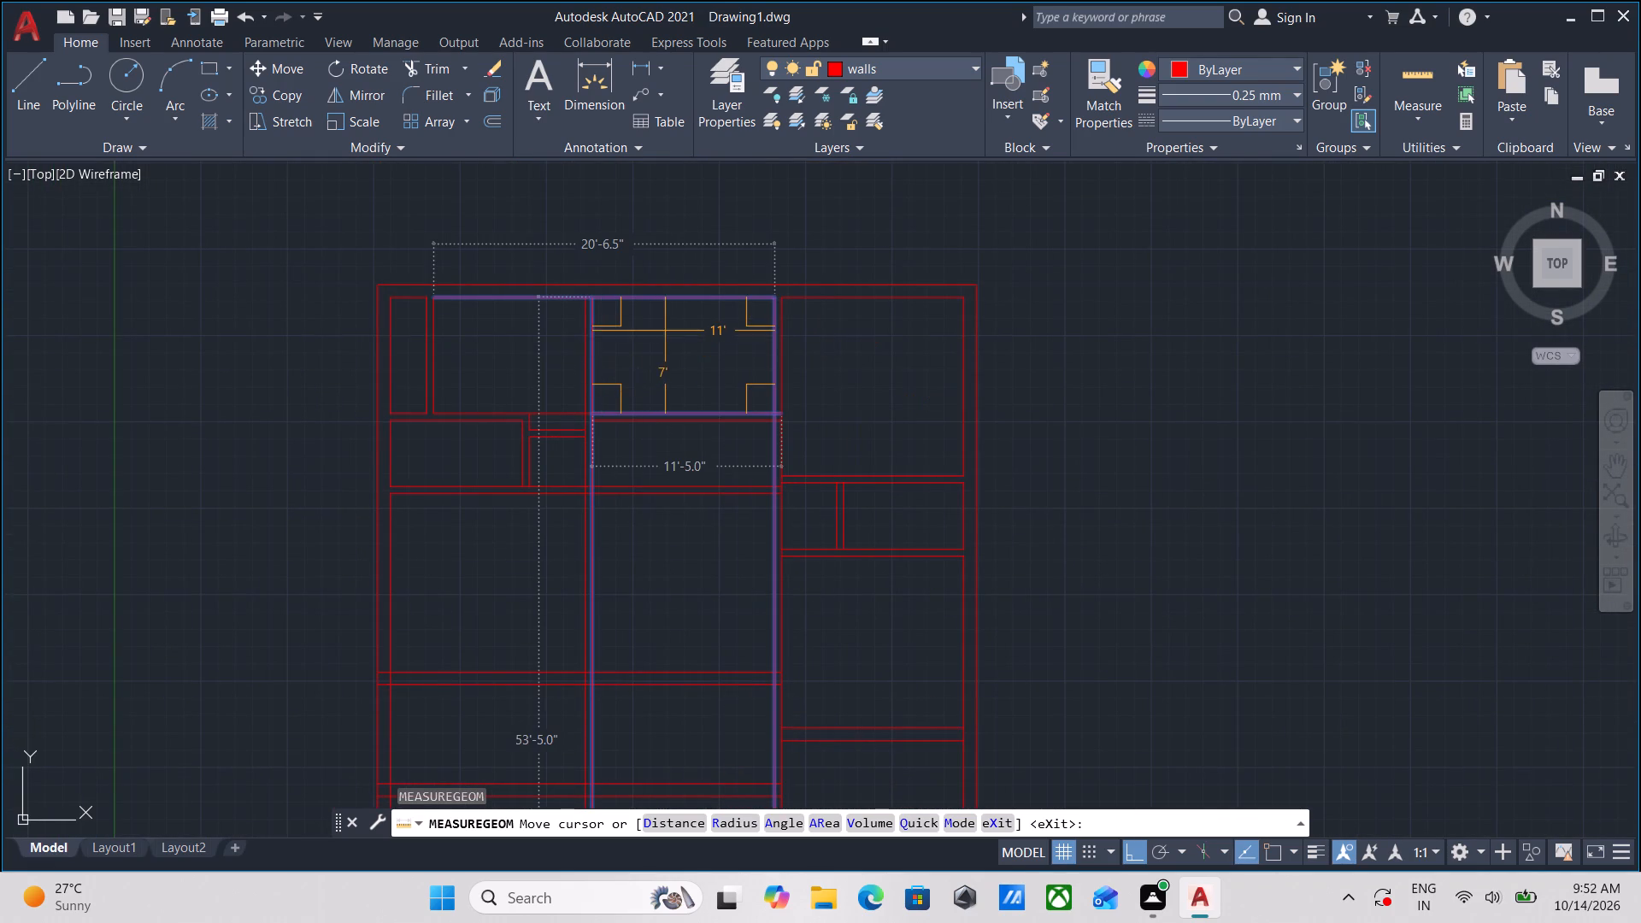
{"action": "key", "text": "Escape"}
Trim all the horizontal partition lines crossing the middle bay with one fence running from the bottom room to the top room.
{"action": "middle_click_drag", "start_coordinate": [666, 397], "coordinate": [705, 209]}
{"action": "scroll", "coordinate": [654, 448], "scroll_direction": "down", "scroll_amount": 1}
{"action": "middle_click_drag", "start_coordinate": [659, 438], "coordinate": [630, 232]}
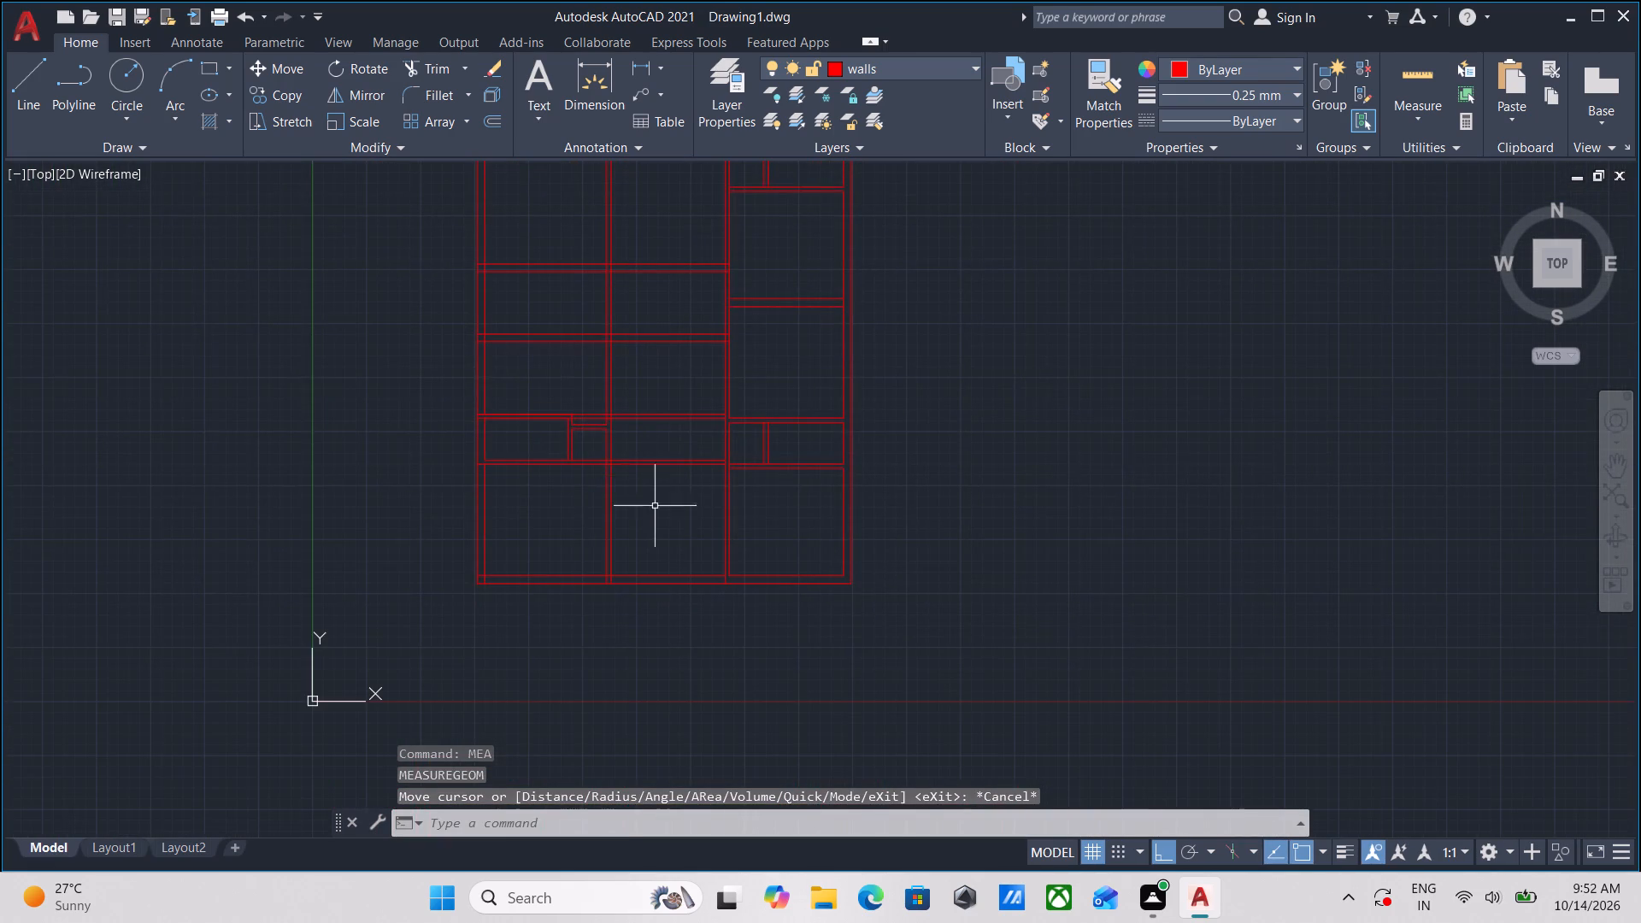
{"action": "scroll", "coordinate": [659, 520], "scroll_direction": "up", "scroll_amount": 2}
{"action": "middle_click_drag", "start_coordinate": [659, 546], "coordinate": [658, 584]}
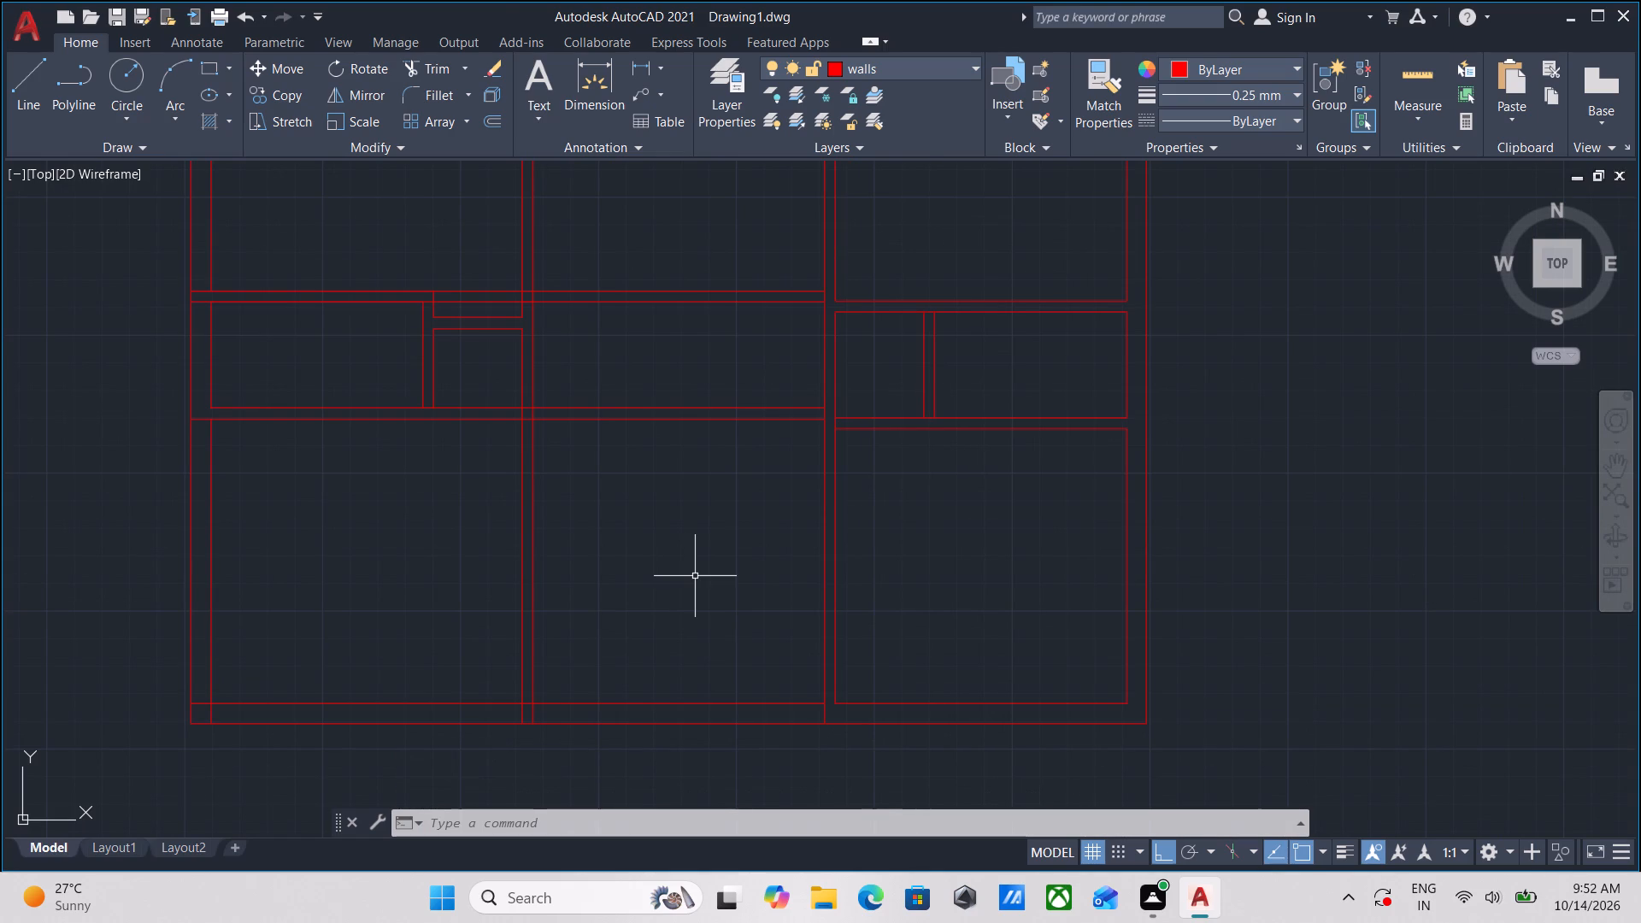
{"action": "scroll", "coordinate": [679, 649], "scroll_direction": "up", "scroll_amount": 1}
{"action": "scroll", "coordinate": [683, 546], "scroll_direction": "down", "scroll_amount": 2}
{"action": "middle_click_drag", "start_coordinate": [683, 546], "coordinate": [673, 653]}
{"action": "middle_click_drag", "start_coordinate": [702, 561], "coordinate": [694, 613]}
{"action": "scroll", "coordinate": [687, 649], "scroll_direction": "up", "scroll_amount": 1}
{"action": "middle_click_drag", "start_coordinate": [656, 630], "coordinate": [653, 635]}
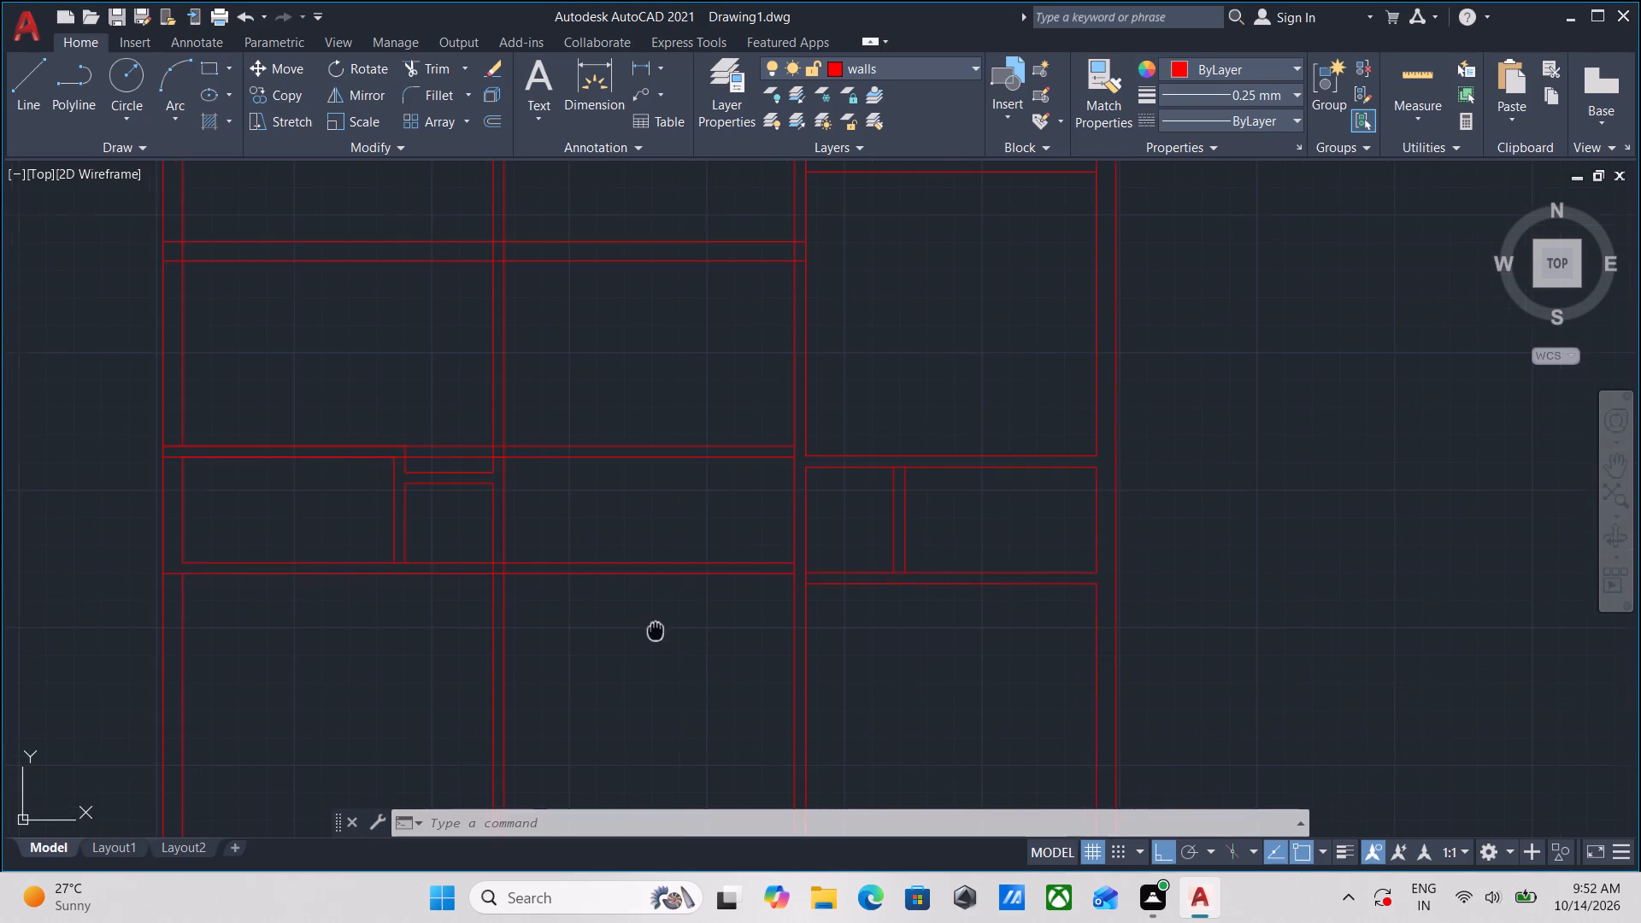
{"action": "middle_click_drag", "start_coordinate": [653, 635], "coordinate": [633, 670]}
{"action": "type", "text": "tr"}
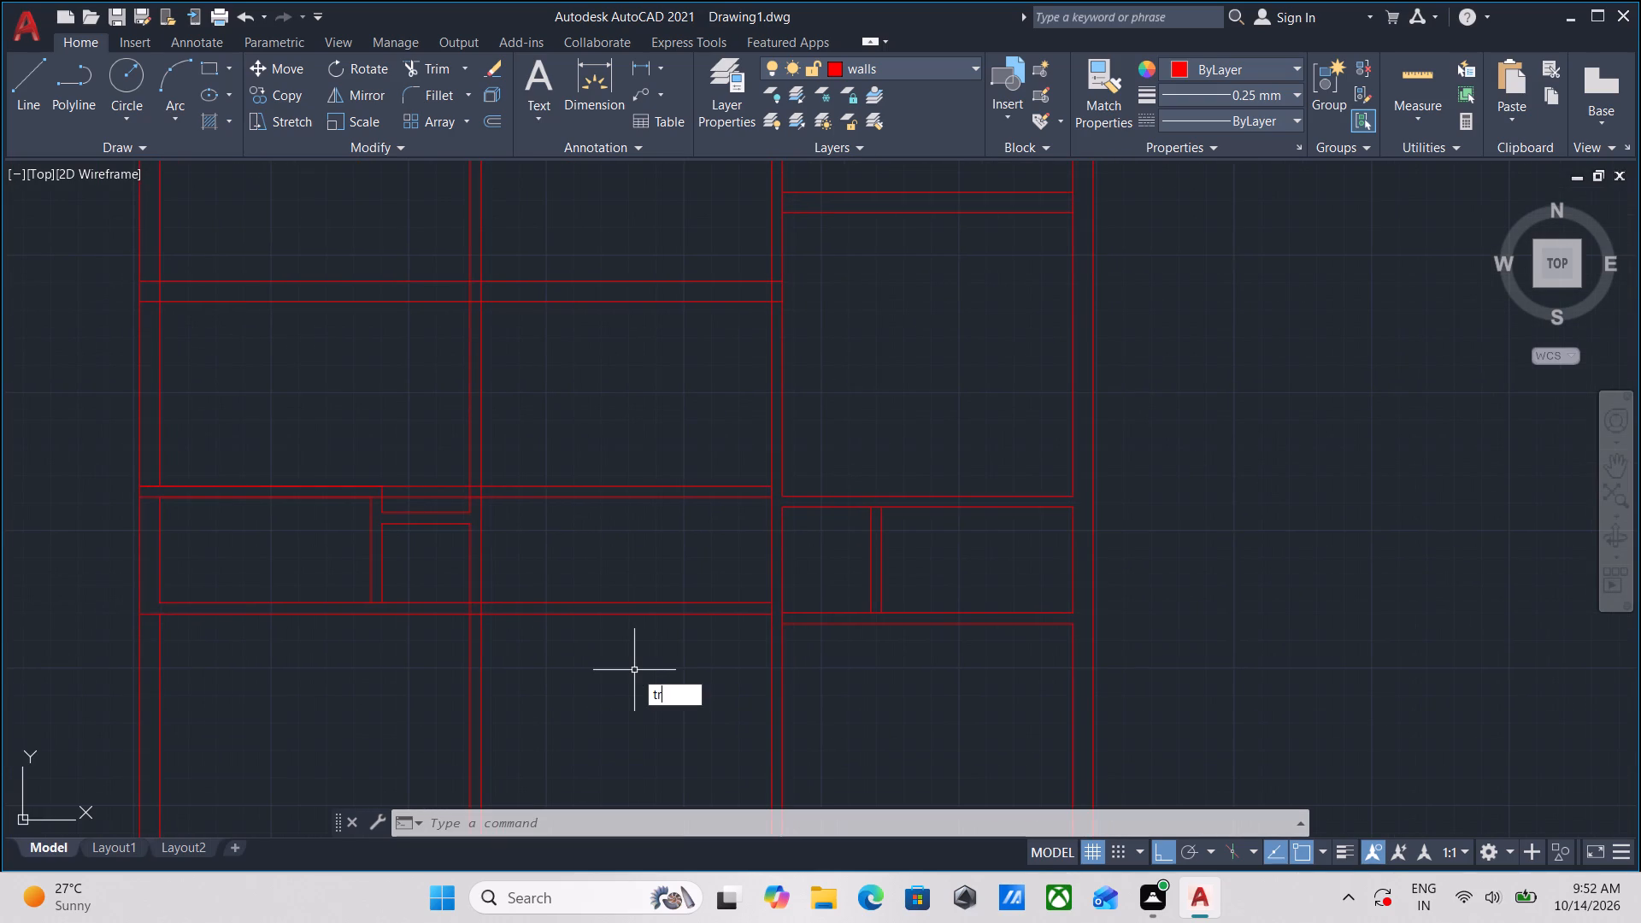
{"action": "key", "text": "Return"}
{"action": "left_click", "coordinate": [634, 670]}
{"action": "middle_click_drag", "start_coordinate": [648, 414], "coordinate": [630, 522]}
{"action": "scroll", "coordinate": [632, 338], "scroll_direction": "down", "scroll_amount": 2}
{"action": "middle_click_drag", "start_coordinate": [632, 338], "coordinate": [627, 485]}
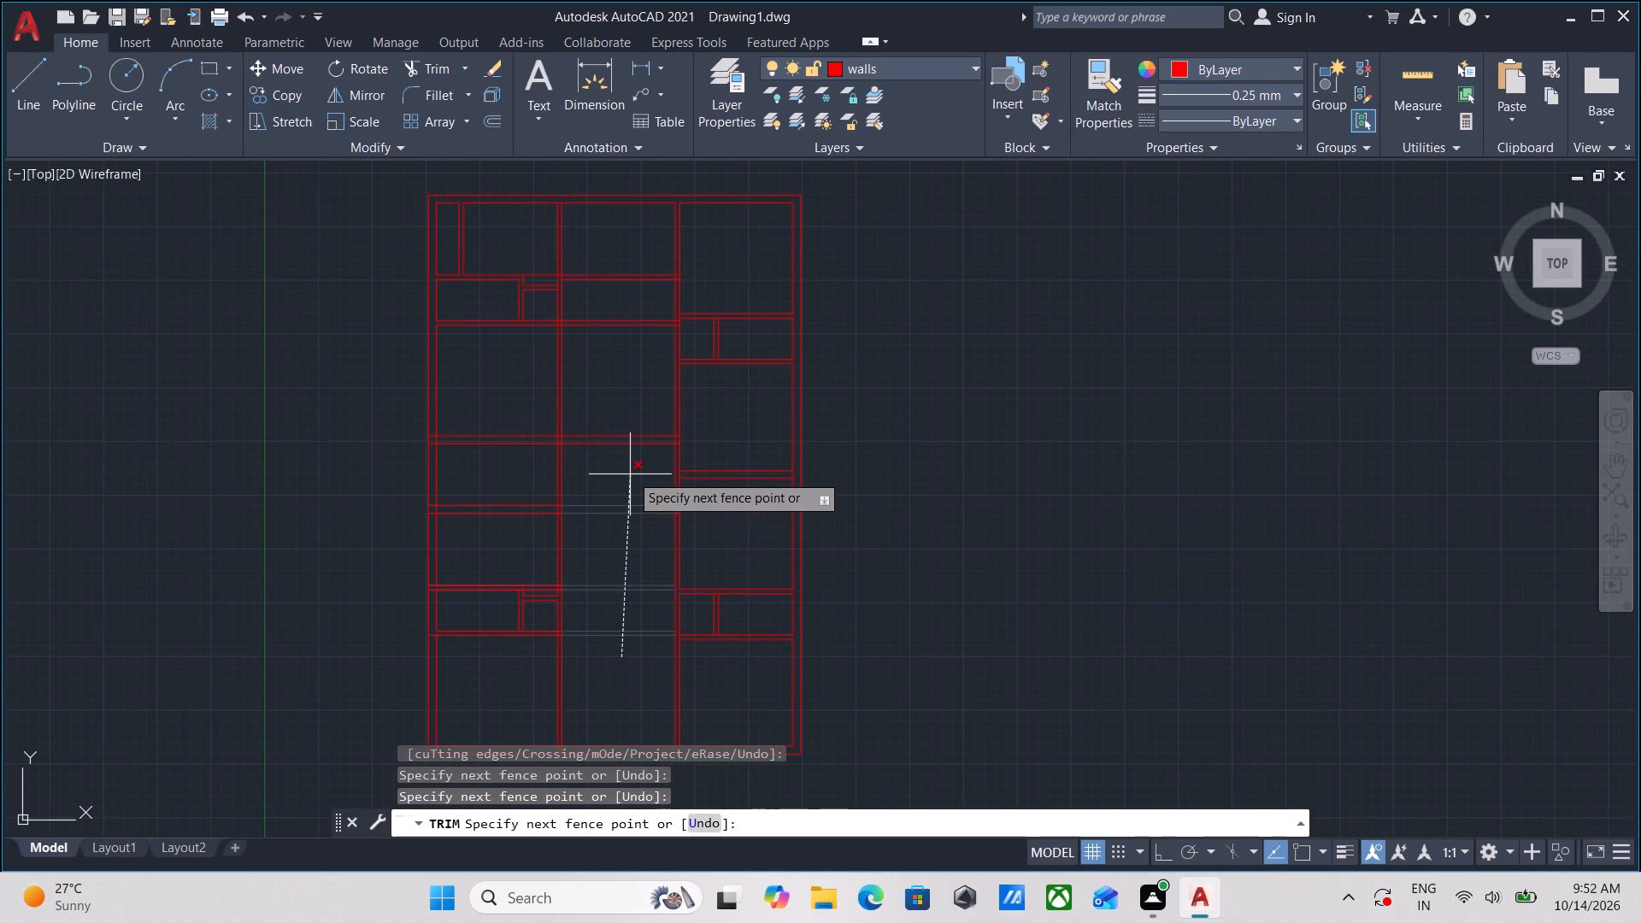
{"action": "middle_click_drag", "start_coordinate": [623, 367], "coordinate": [621, 454]}
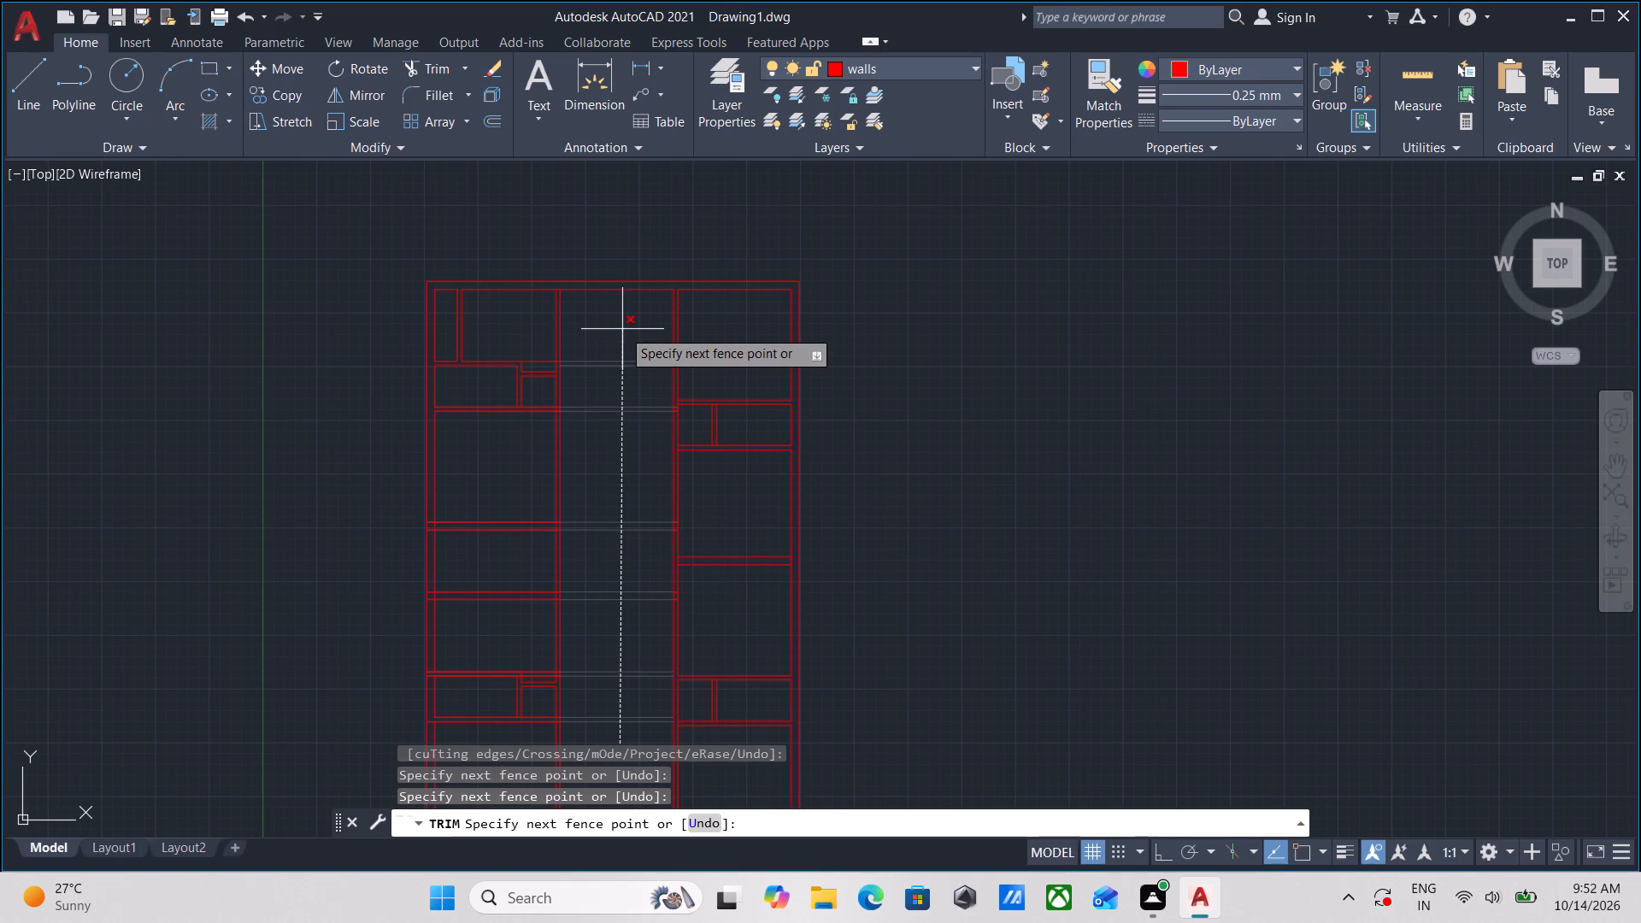
{"action": "left_click", "coordinate": [622, 329]}
Trim the short leftover line pieces inside the wall between the middle and right-hand bays, from the top room down past mid-height.
{"action": "middle_click_drag", "start_coordinate": [618, 470], "coordinate": [619, 397]}
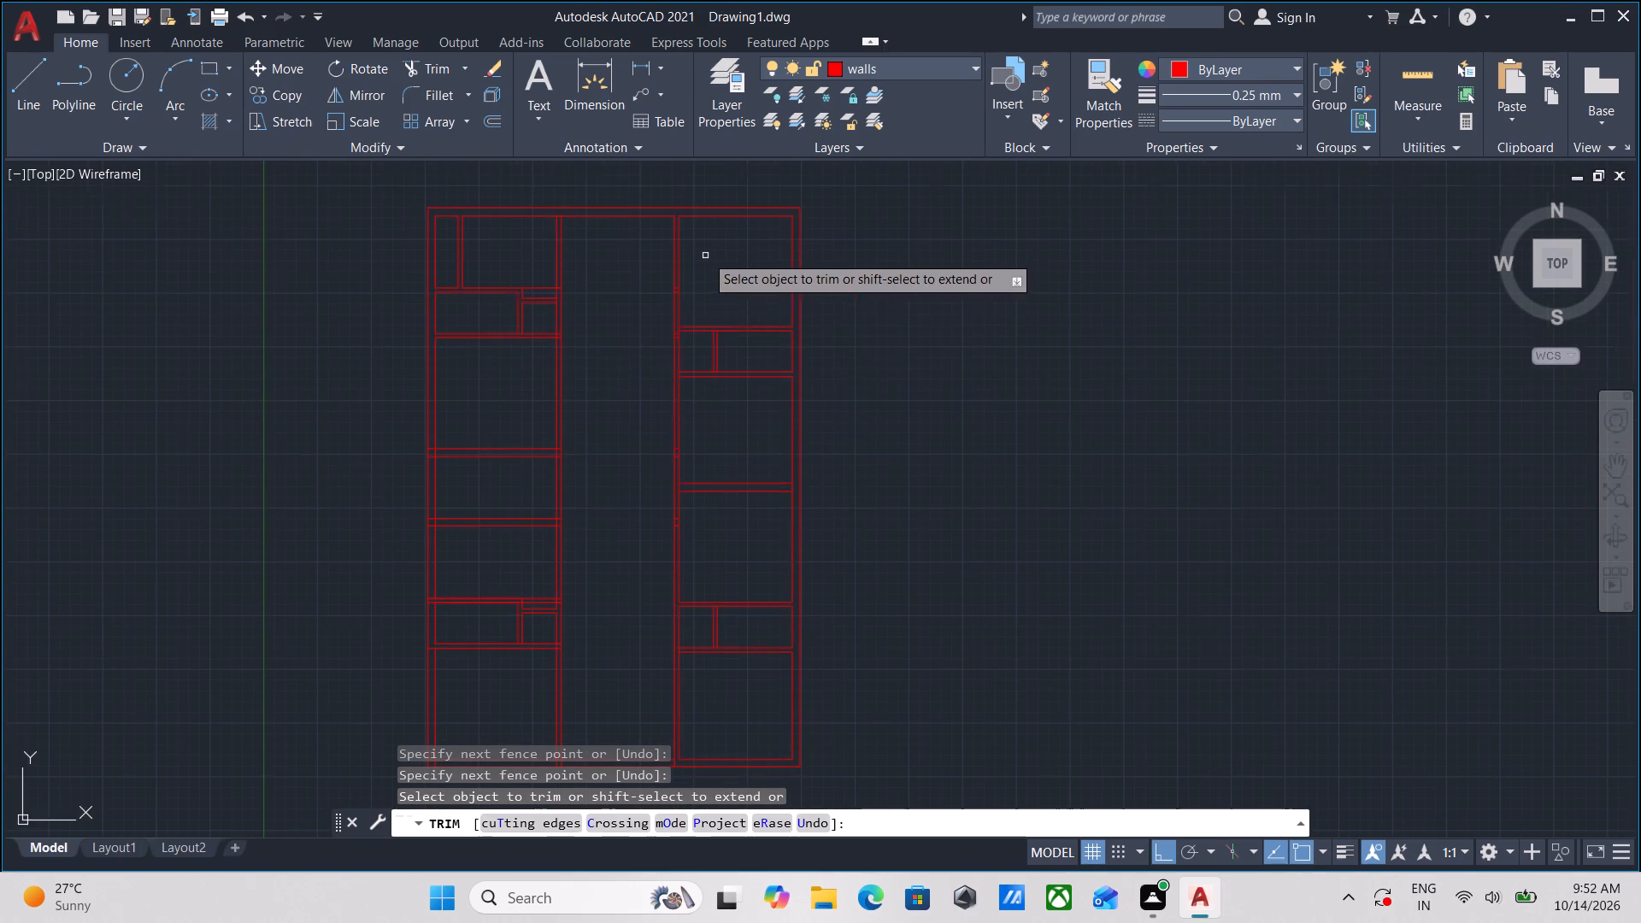
{"action": "scroll", "coordinate": [700, 256], "scroll_direction": "up", "scroll_amount": 4}
{"action": "scroll", "coordinate": [633, 367], "scroll_direction": "up", "scroll_amount": 2}
{"action": "left_click", "coordinate": [617, 398]}
{"action": "scroll", "coordinate": [627, 619], "scroll_direction": "down", "scroll_amount": 3}
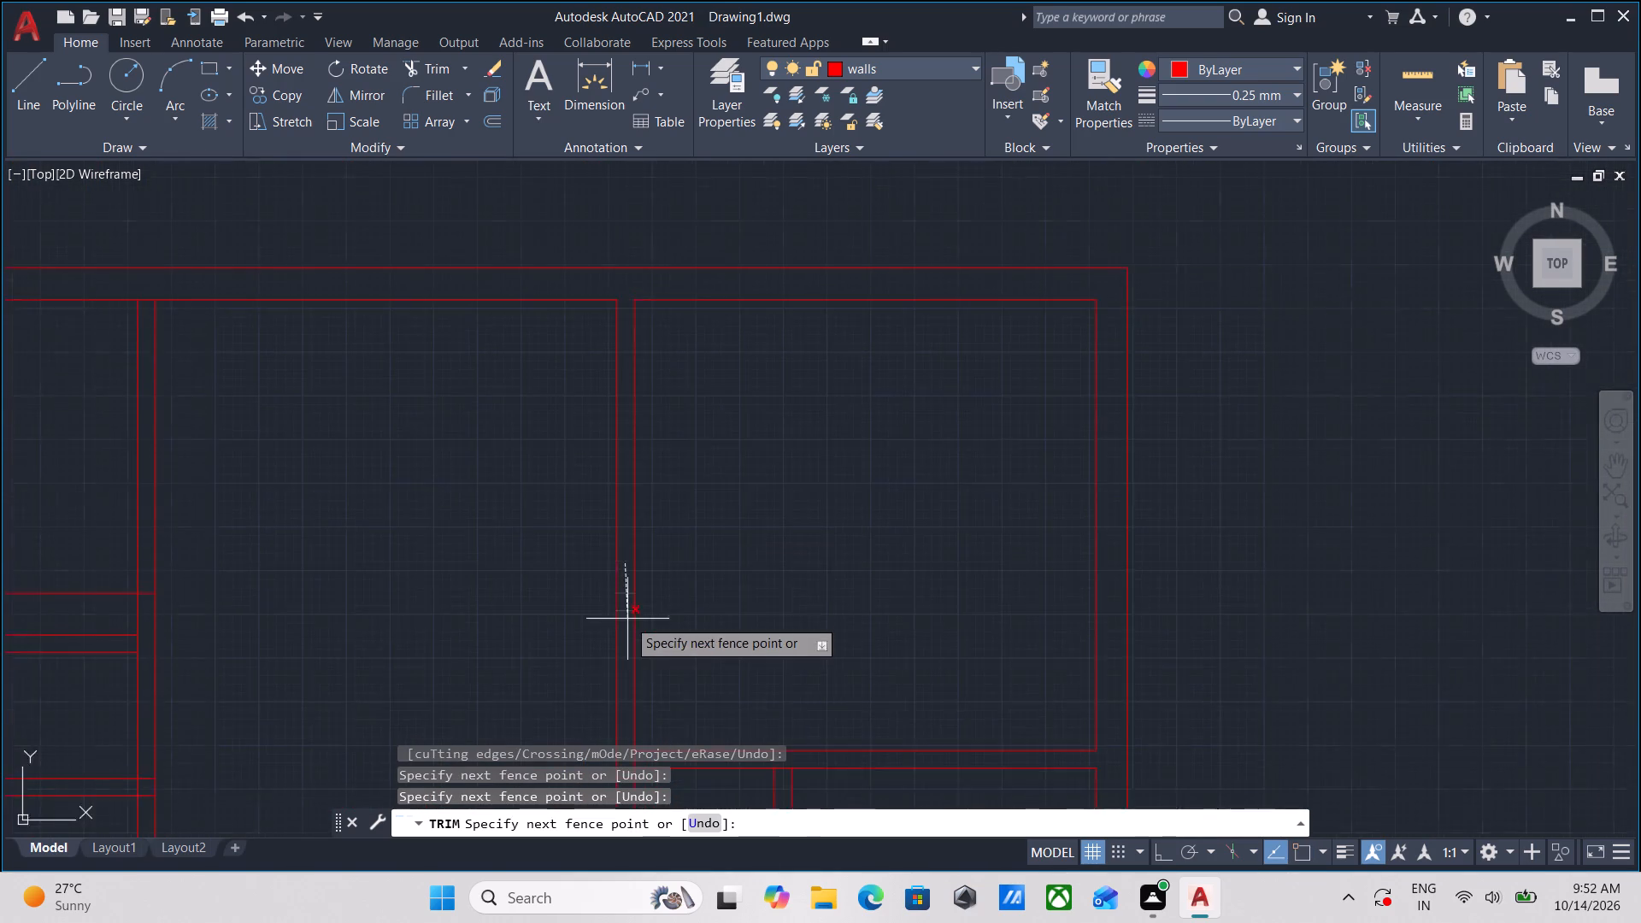
{"action": "middle_click_drag", "start_coordinate": [627, 619], "coordinate": [629, 357]}
{"action": "middle_click_drag", "start_coordinate": [627, 581], "coordinate": [632, 474]}
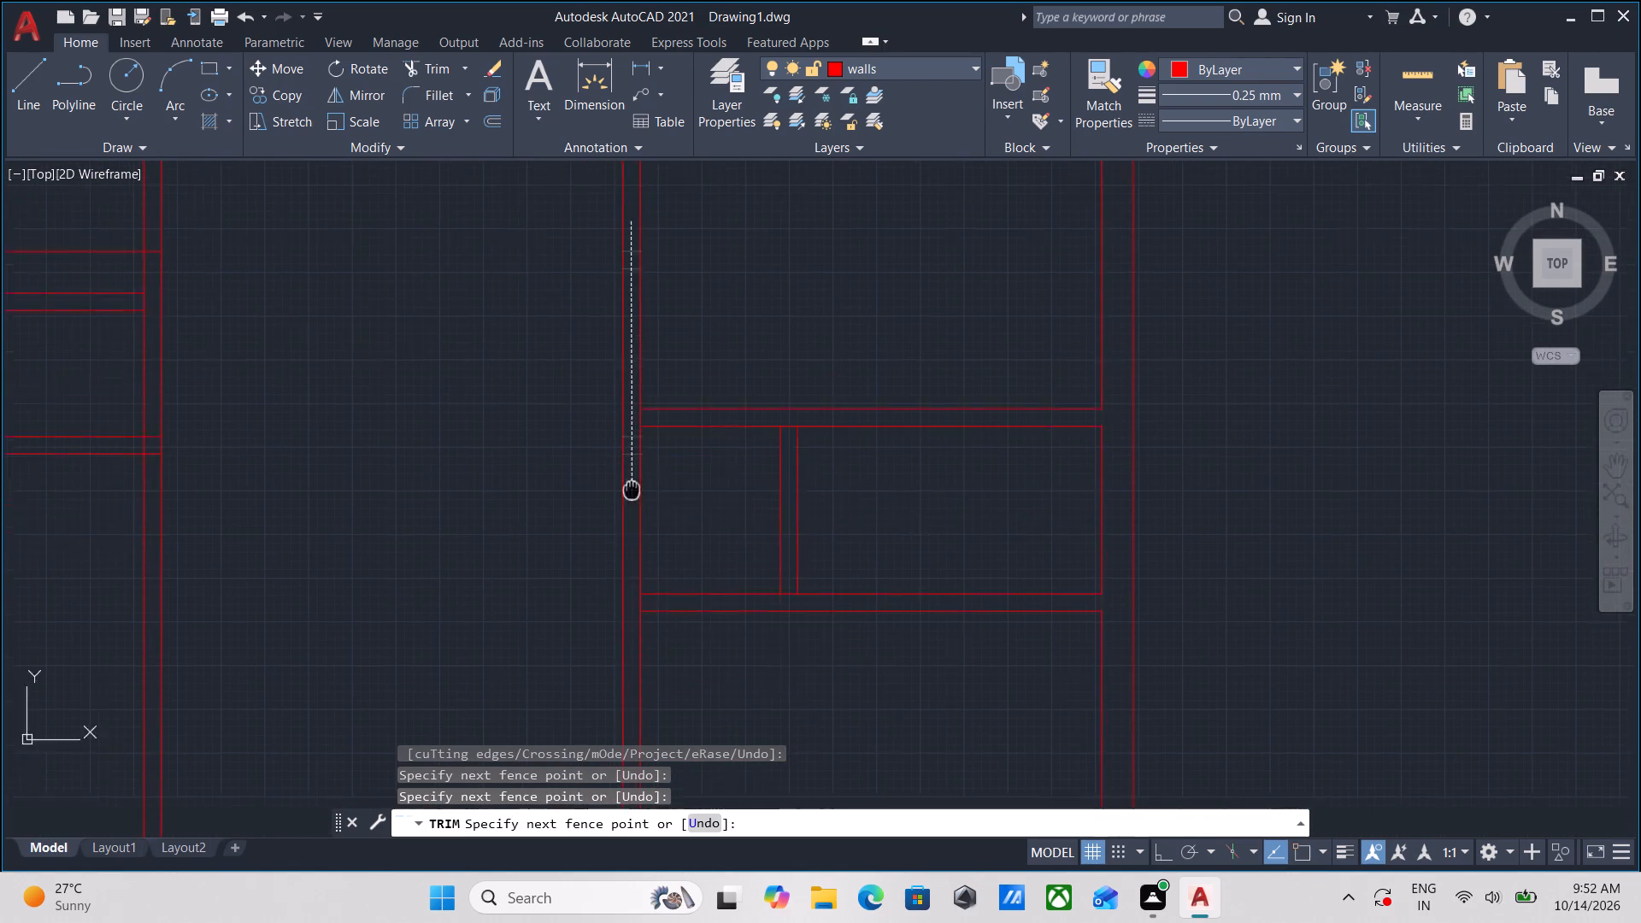
{"action": "middle_click_drag", "start_coordinate": [632, 474], "coordinate": [628, 342]}
{"action": "scroll", "coordinate": [629, 509], "scroll_direction": "down", "scroll_amount": 1}
{"action": "middle_click_drag", "start_coordinate": [629, 509], "coordinate": [641, 290]}
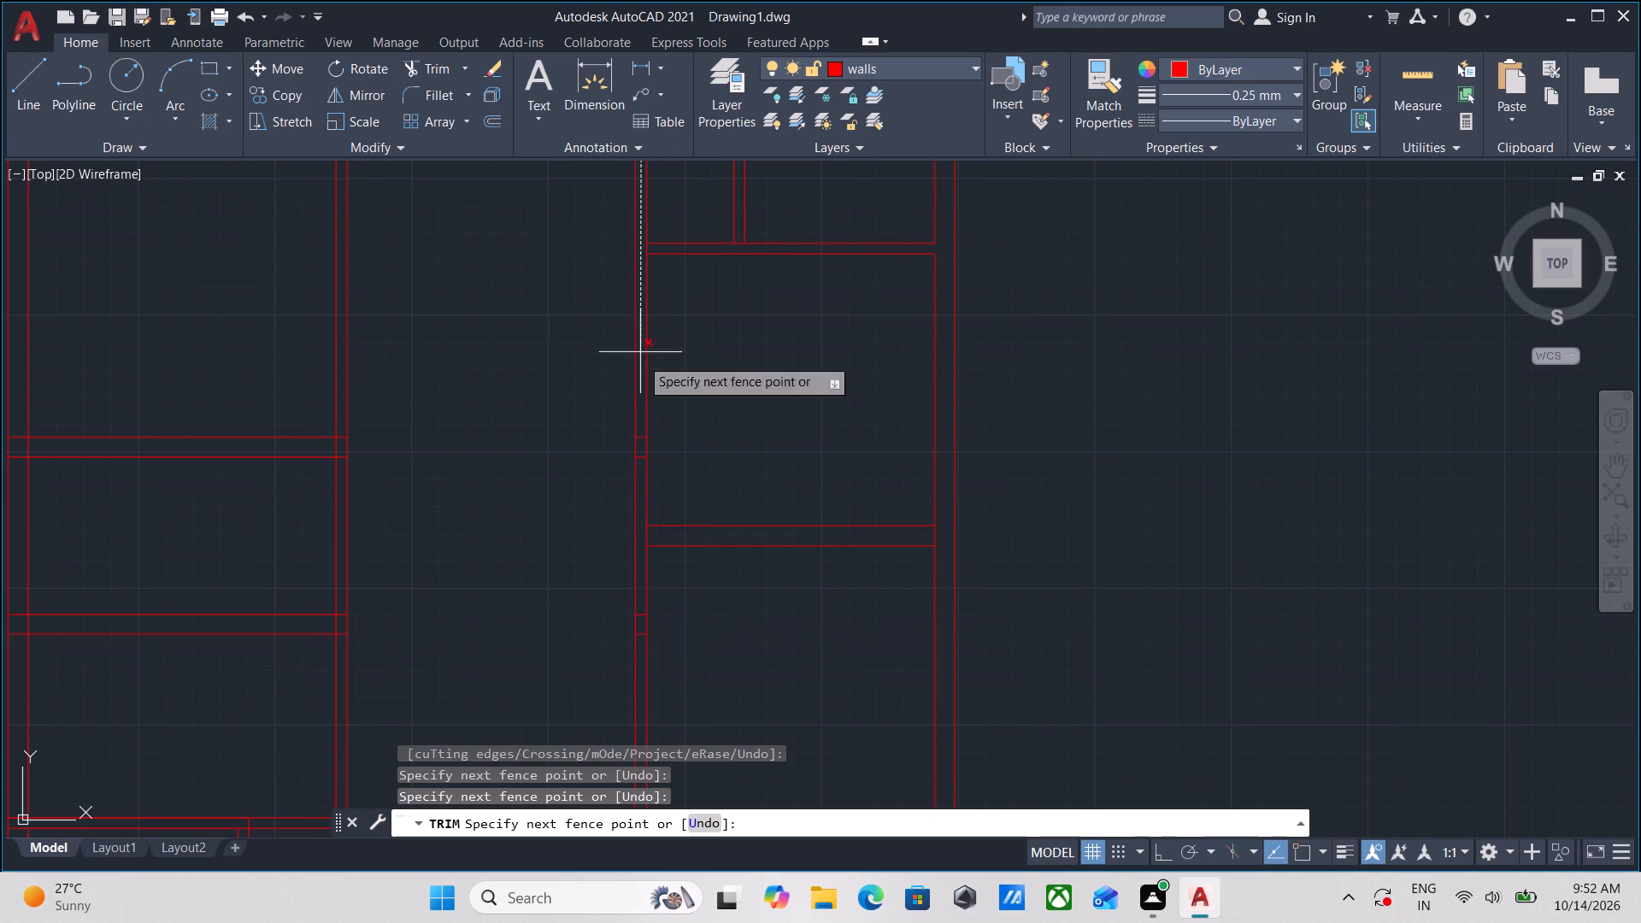
{"action": "left_click", "coordinate": [641, 476]}
Trim the overrun of the middle bay's right wall line between the inner and outer lines of the bottom outer wall.
{"action": "scroll", "coordinate": [641, 476], "scroll_direction": "down", "scroll_amount": 2}
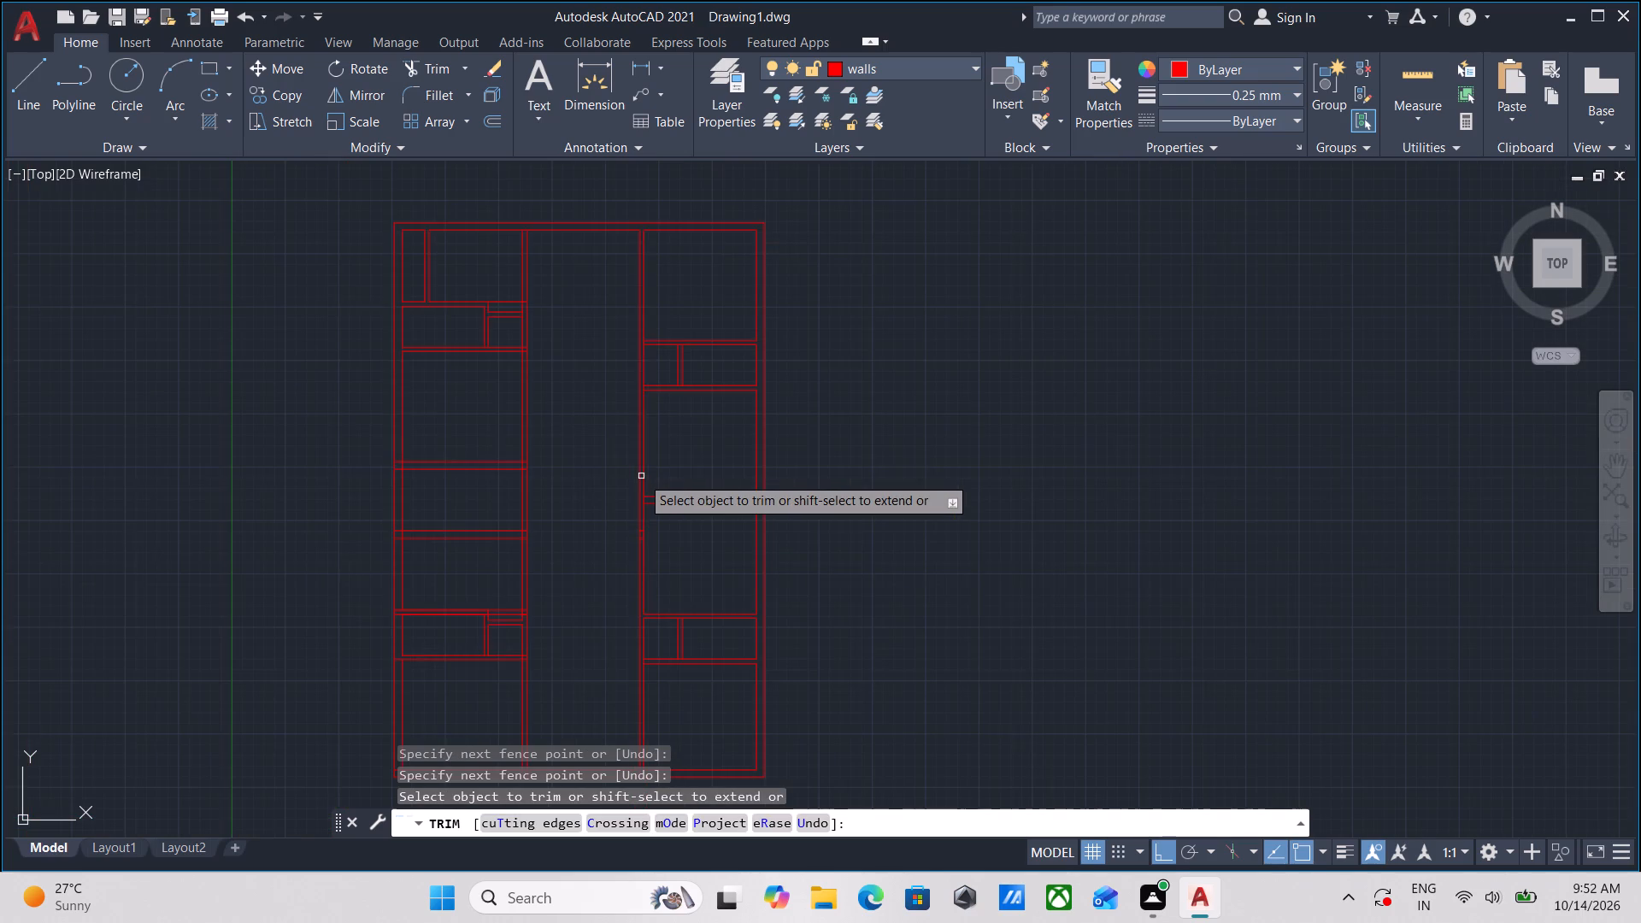
{"action": "scroll", "coordinate": [639, 603], "scroll_direction": "up", "scroll_amount": 1}
{"action": "middle_click_drag", "start_coordinate": [718, 550], "coordinate": [739, 402]}
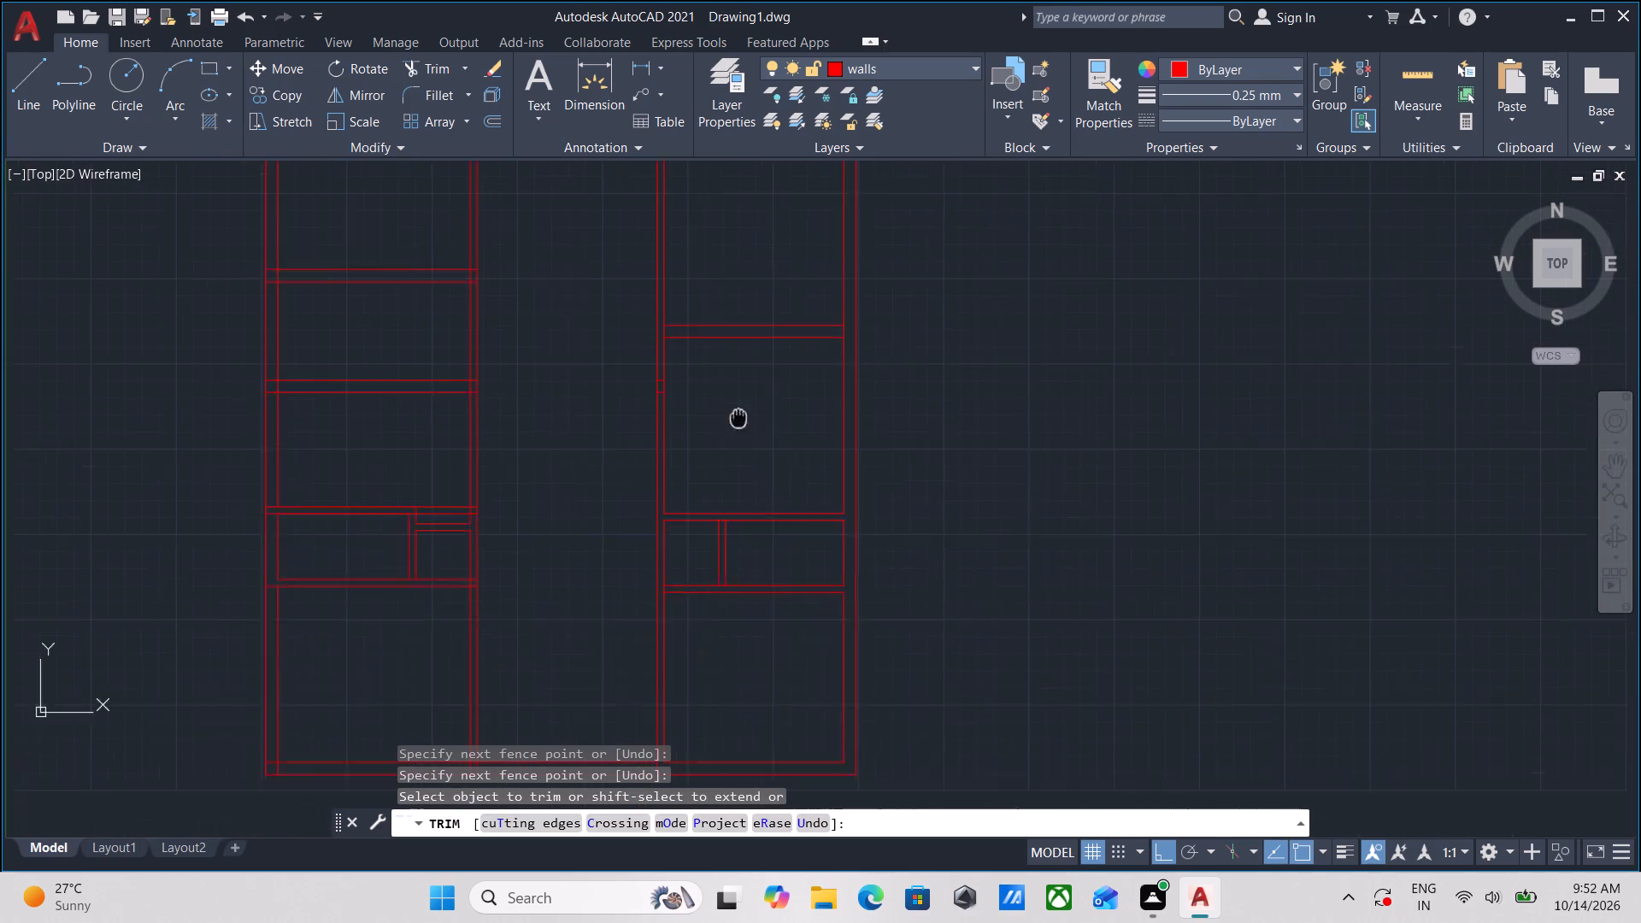
{"action": "middle_click_drag", "start_coordinate": [739, 402], "coordinate": [747, 224]}
{"action": "scroll", "coordinate": [672, 503], "scroll_direction": "up", "scroll_amount": 2}
{"action": "scroll", "coordinate": [761, 531], "scroll_direction": "up", "scroll_amount": 1}
{"action": "middle_click_drag", "start_coordinate": [761, 531], "coordinate": [791, 427]}
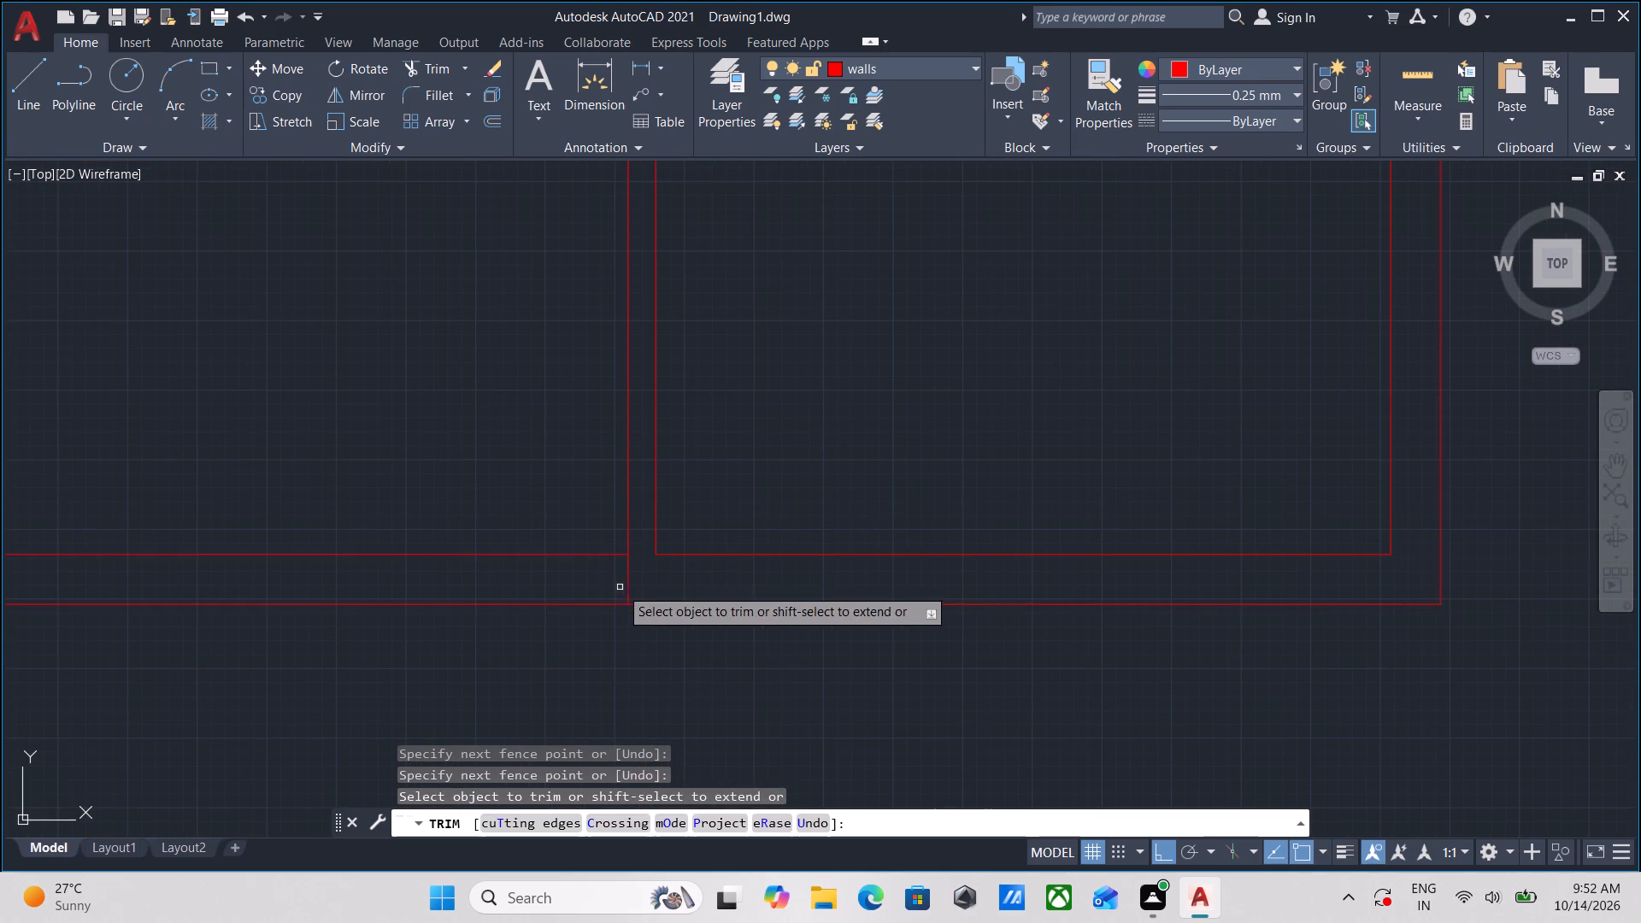
{"action": "left_click", "coordinate": [610, 579]}
{"action": "left_click", "coordinate": [675, 579]}
{"action": "scroll", "coordinate": [770, 436], "scroll_direction": "down", "scroll_amount": 3}
{"action": "middle_click_drag", "start_coordinate": [779, 428], "coordinate": [734, 610]}
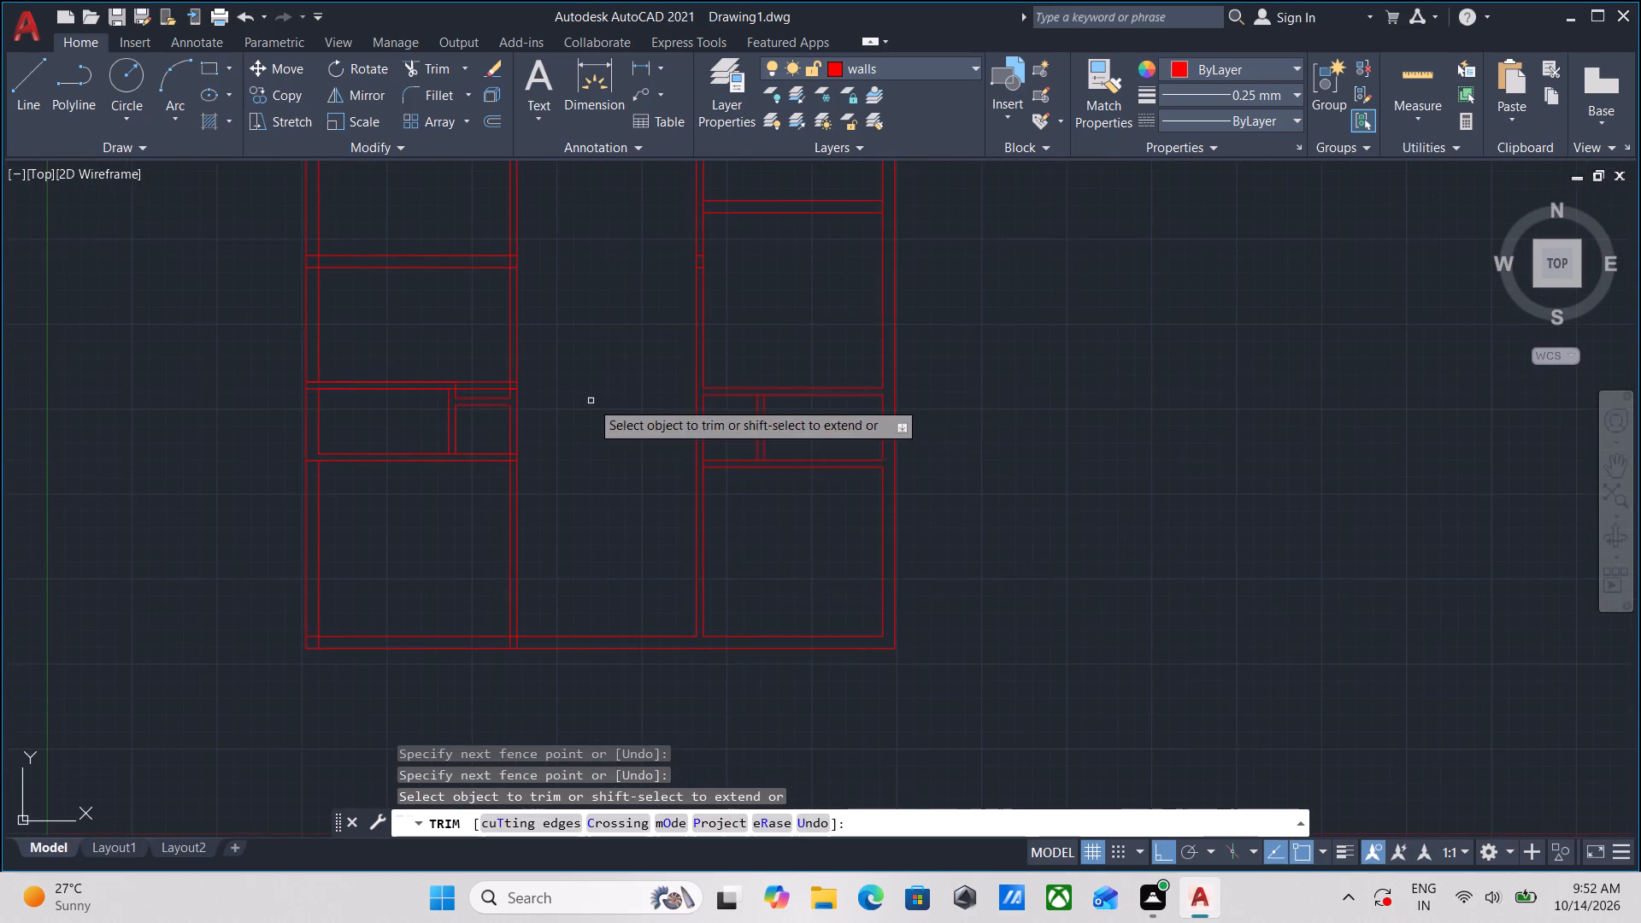
Trim the remaining short line pieces inside the wall between the middle and right-hand bays near mid-height, and finish trimming.
{"action": "middle_click_drag", "start_coordinate": [591, 401], "coordinate": [611, 496]}
{"action": "scroll", "coordinate": [711, 356], "scroll_direction": "up", "scroll_amount": 6}
{"action": "left_click_drag", "start_coordinate": [767, 480], "coordinate": [768, 465]}
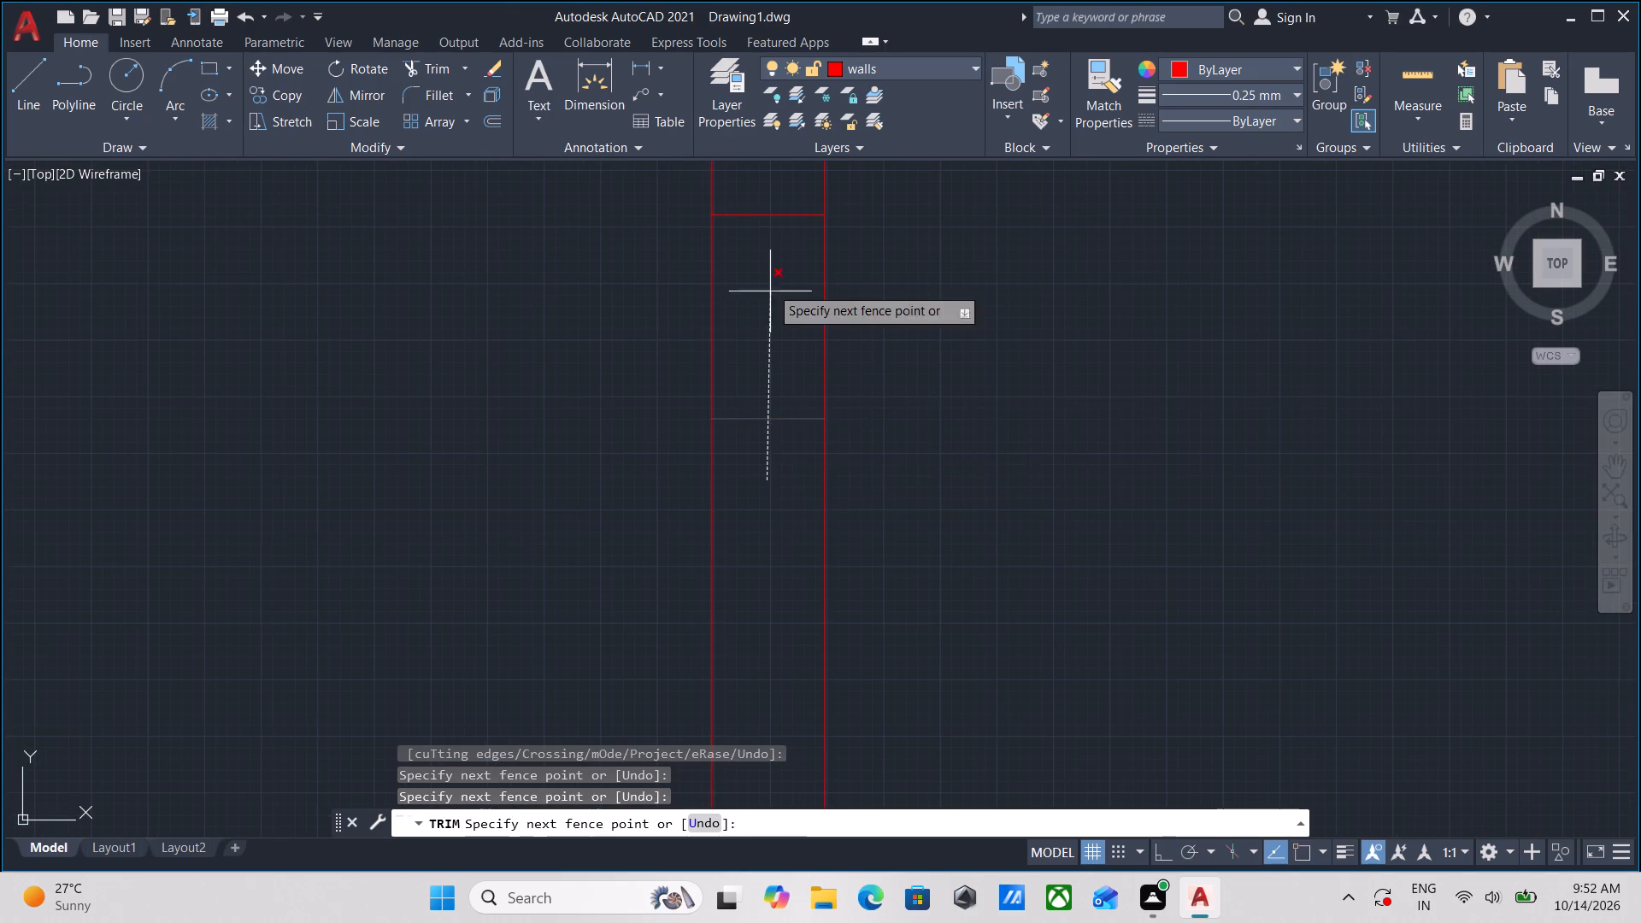
{"action": "middle_click_drag", "start_coordinate": [767, 229], "coordinate": [751, 408]}
{"action": "left_click", "coordinate": [760, 273]}
{"action": "scroll", "coordinate": [756, 273], "scroll_direction": "down", "scroll_amount": 6}
{"action": "middle_click_drag", "start_coordinate": [836, 293], "coordinate": [832, 334]}
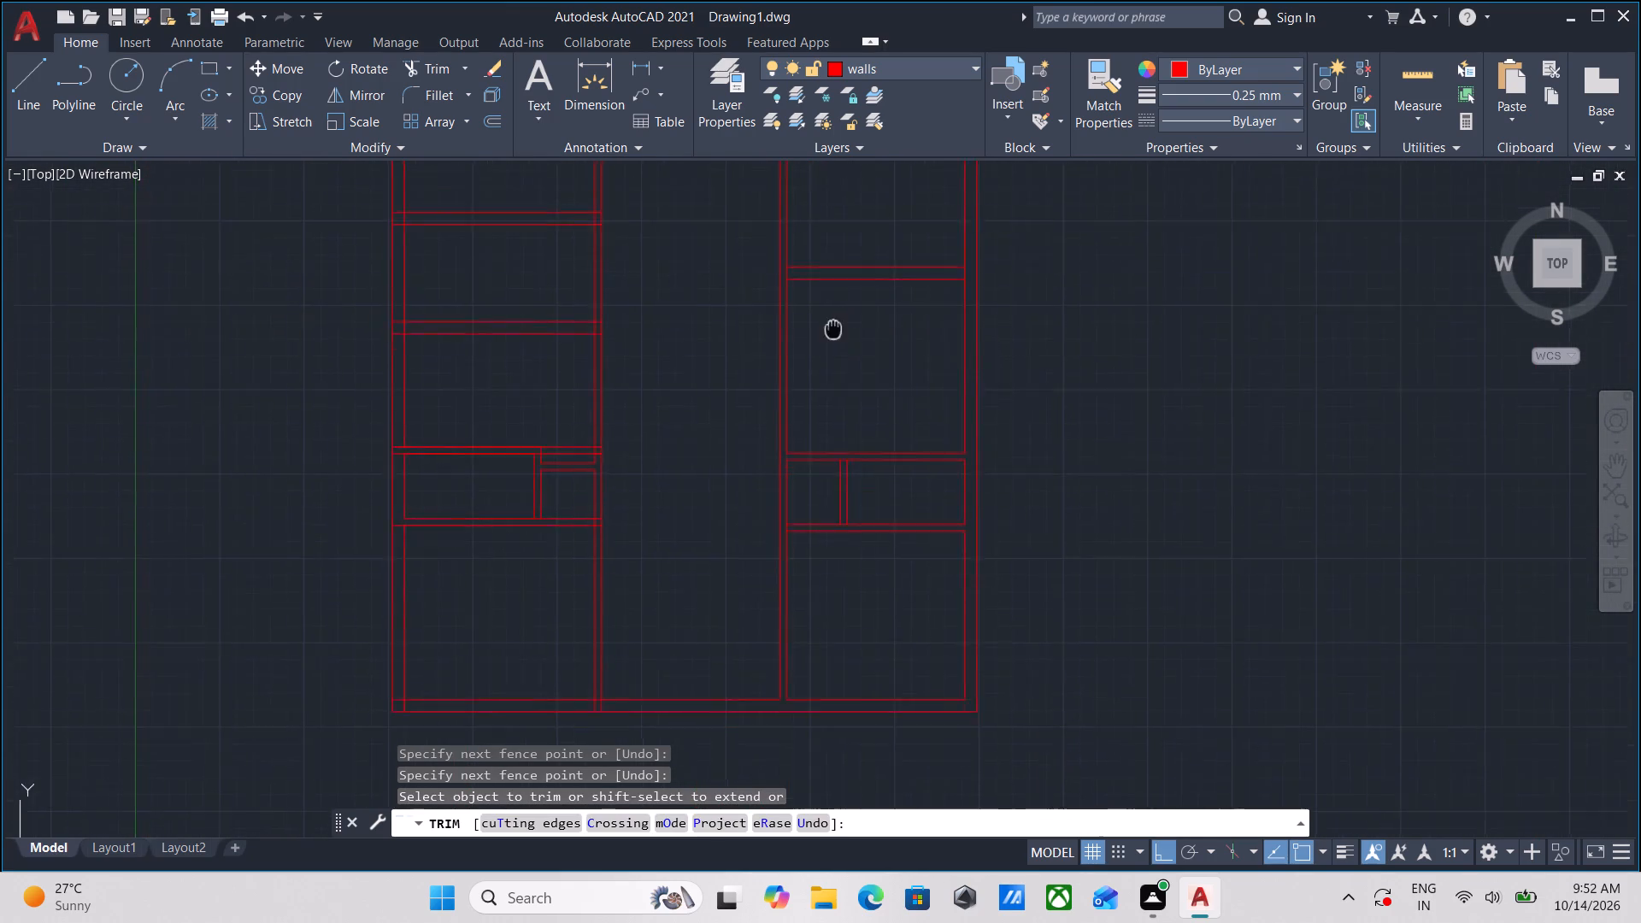
{"action": "middle_click_drag", "start_coordinate": [832, 334], "coordinate": [832, 377]}
{"action": "middle_click_drag", "start_coordinate": [648, 327], "coordinate": [664, 422]}
{"action": "middle_click_drag", "start_coordinate": [653, 363], "coordinate": [646, 462]}
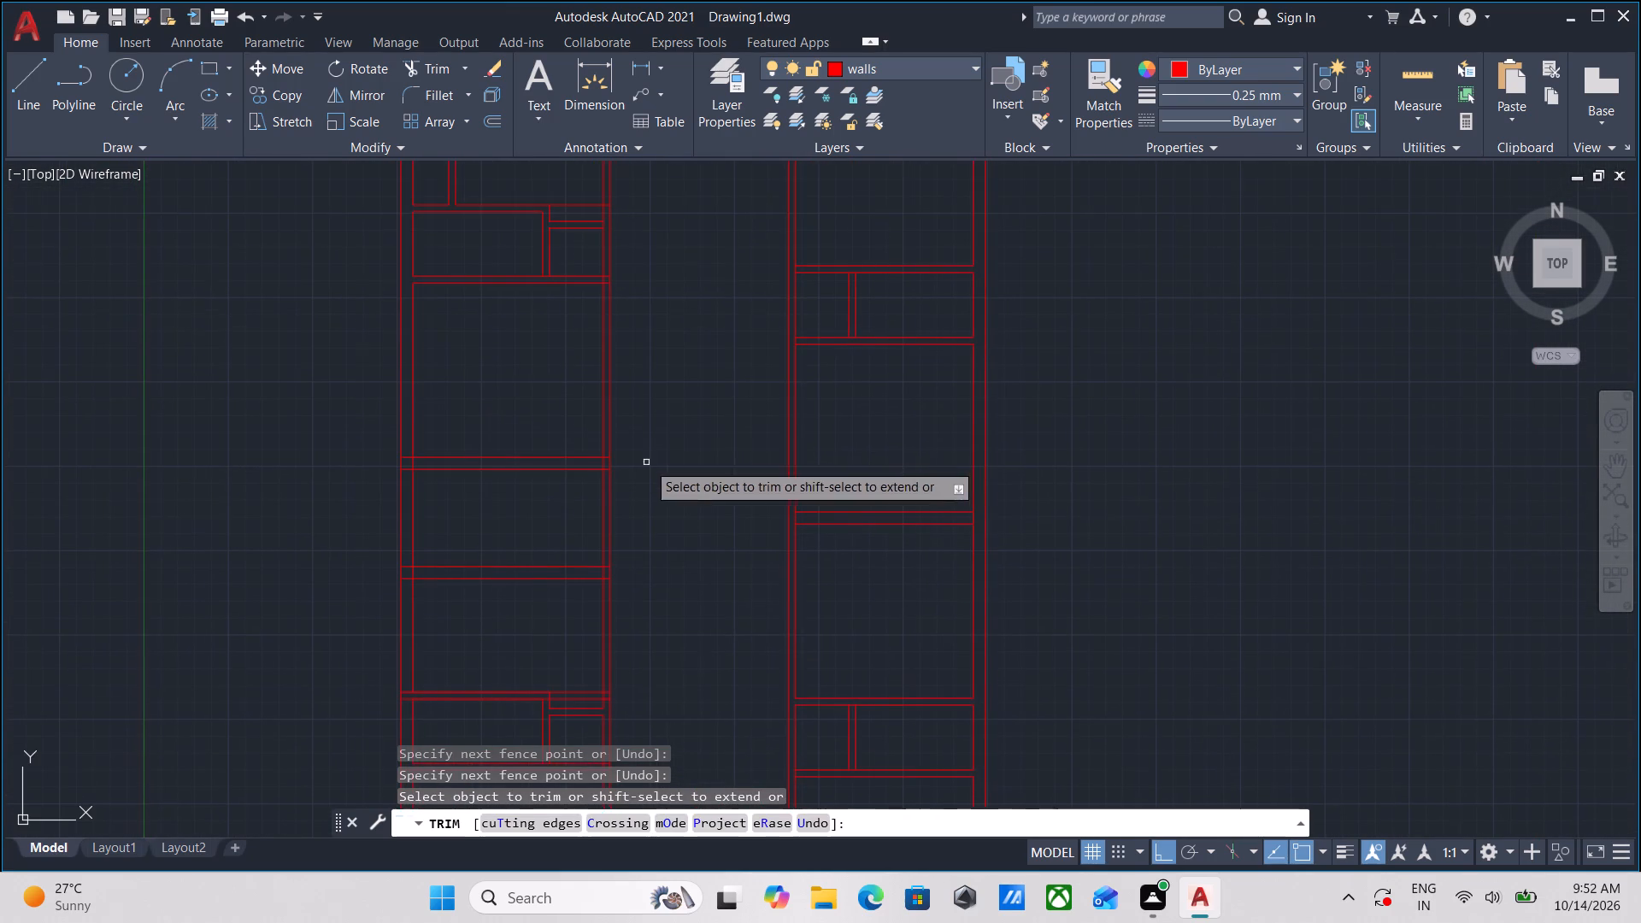
{"action": "middle_click_drag", "start_coordinate": [666, 409], "coordinate": [668, 556]}
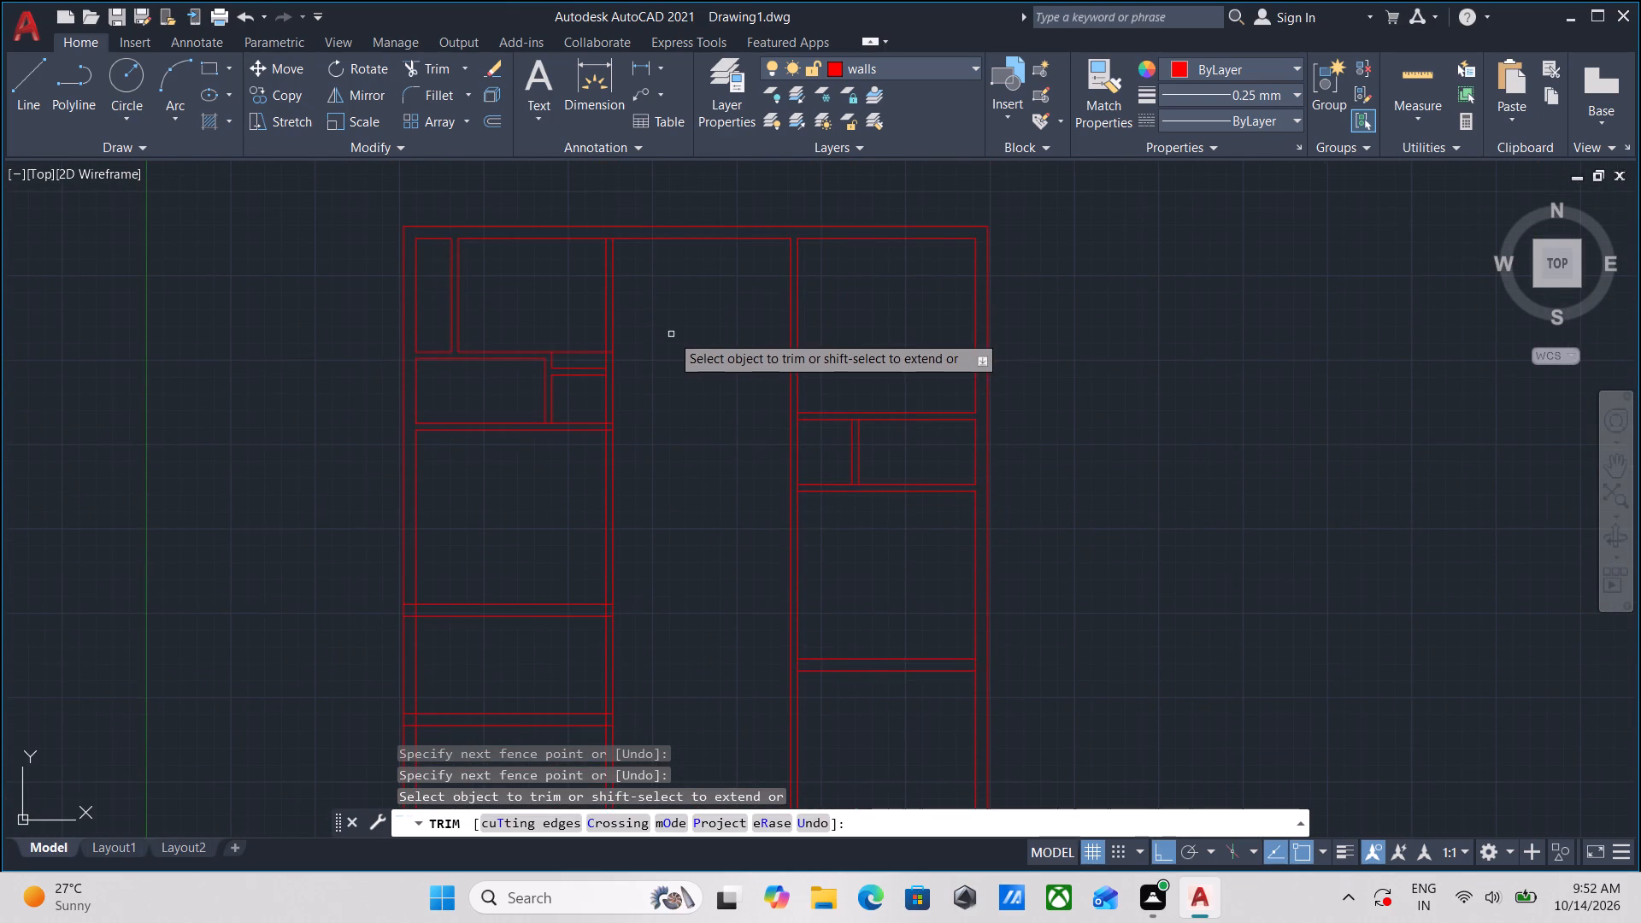
{"action": "scroll", "coordinate": [672, 338], "scroll_direction": "up", "scroll_amount": 3}
{"action": "scroll", "coordinate": [672, 338], "scroll_direction": "down", "scroll_amount": 3}
{"action": "middle_click_drag", "start_coordinate": [672, 338], "coordinate": [663, 462]}
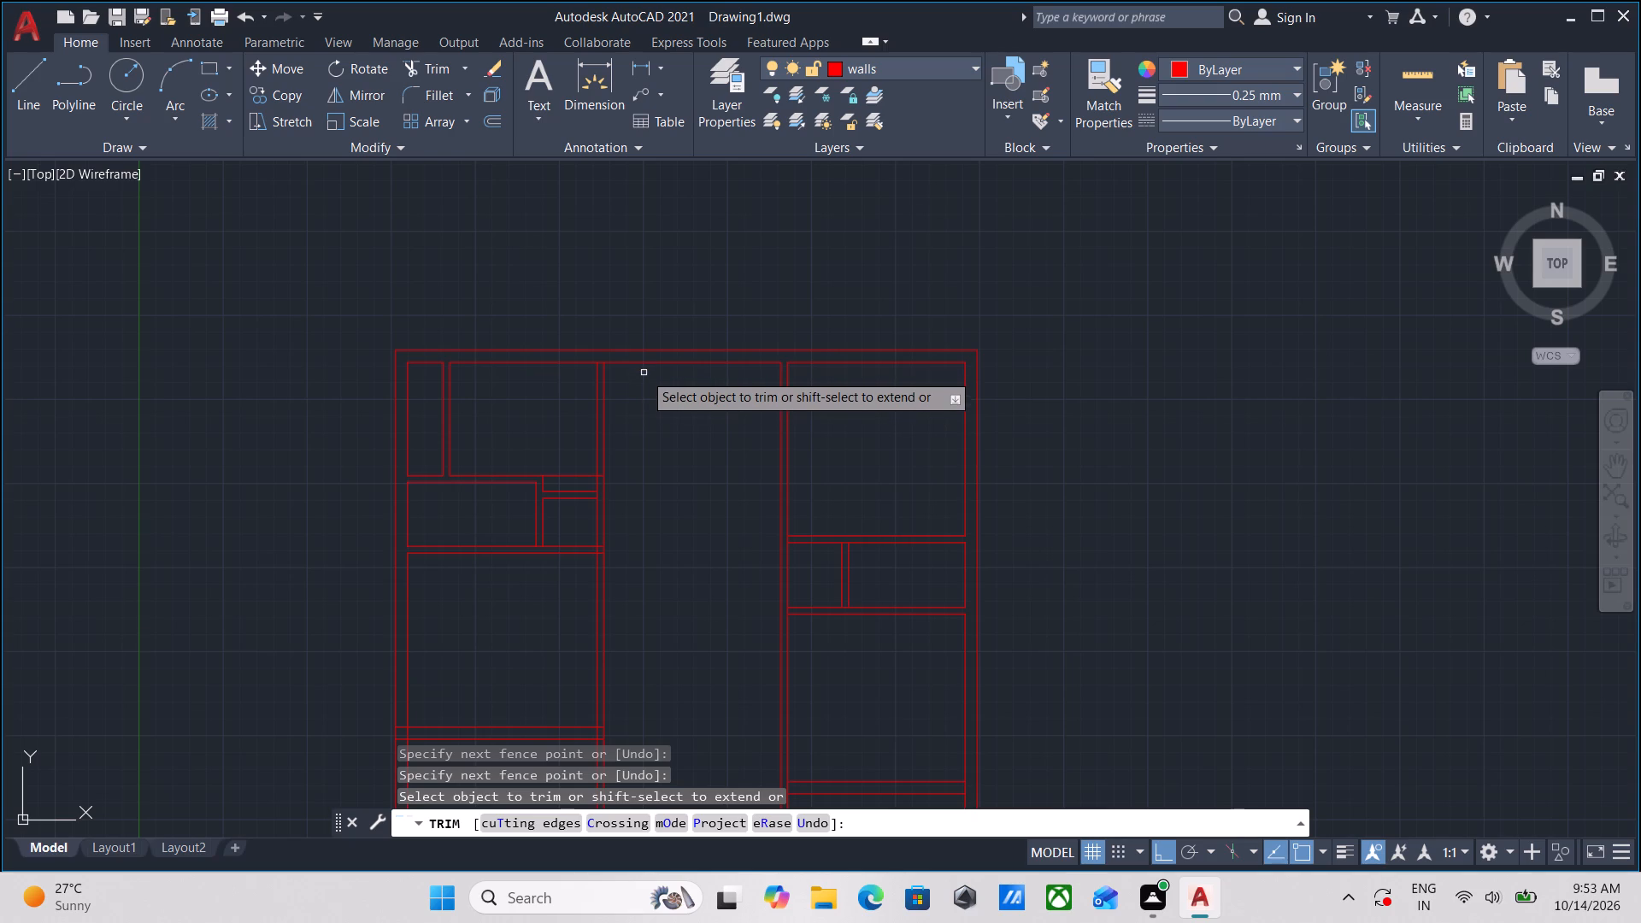
{"action": "scroll", "coordinate": [650, 418], "scroll_direction": "down", "scroll_amount": 1}
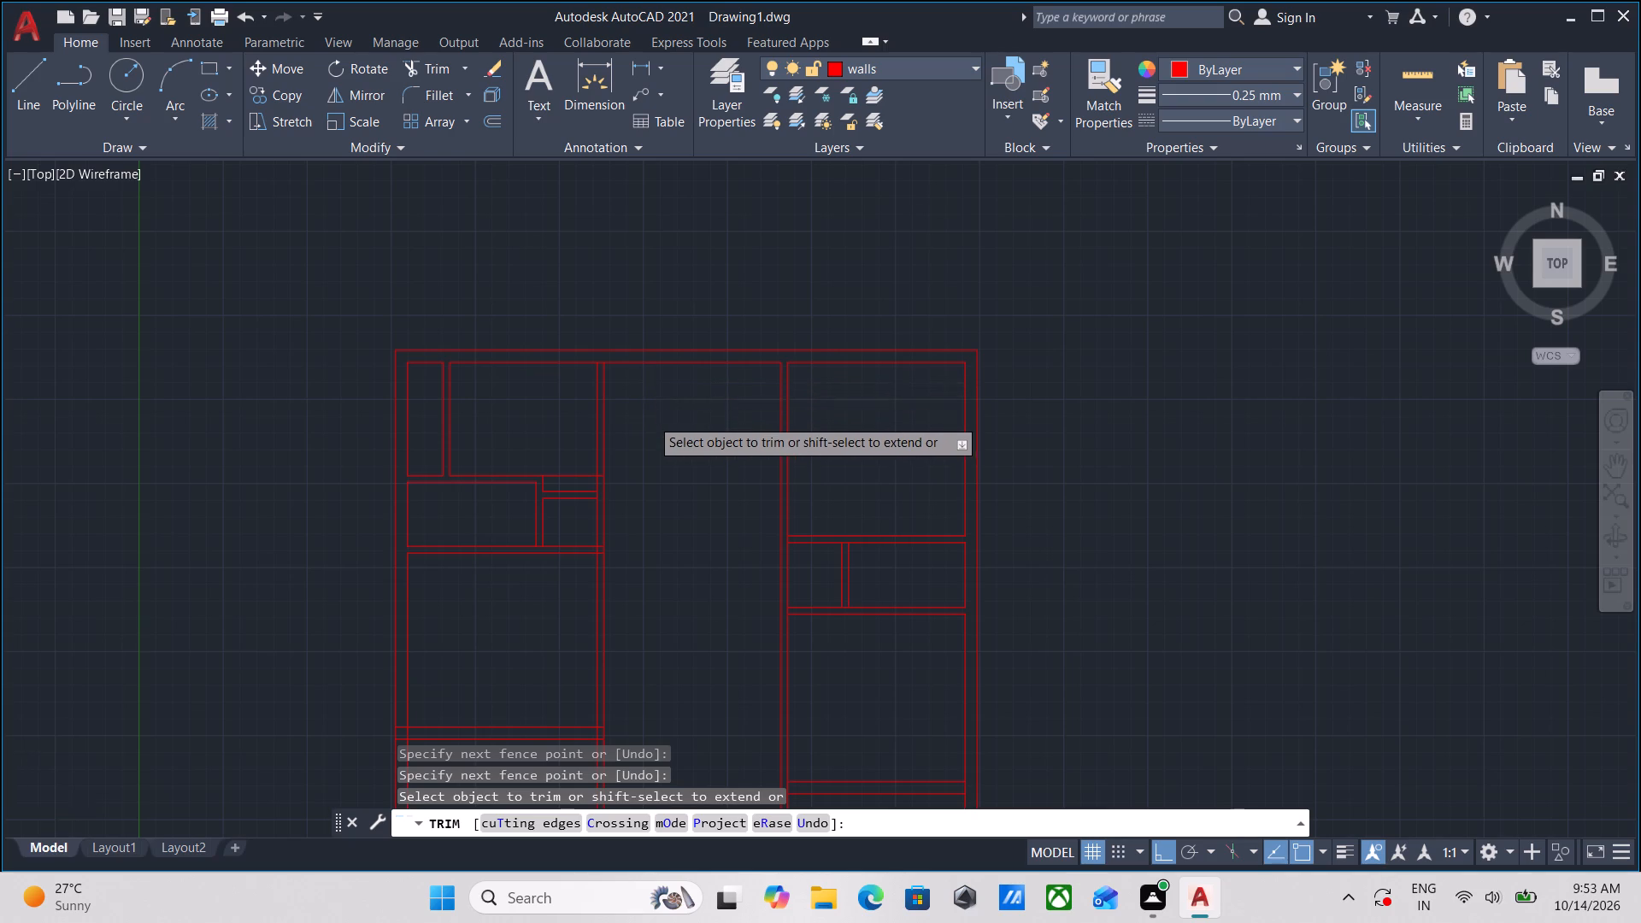
{"action": "middle_click_drag", "start_coordinate": [685, 451], "coordinate": [680, 338]}
{"action": "scroll", "coordinate": [680, 473], "scroll_direction": "up", "scroll_amount": 2}
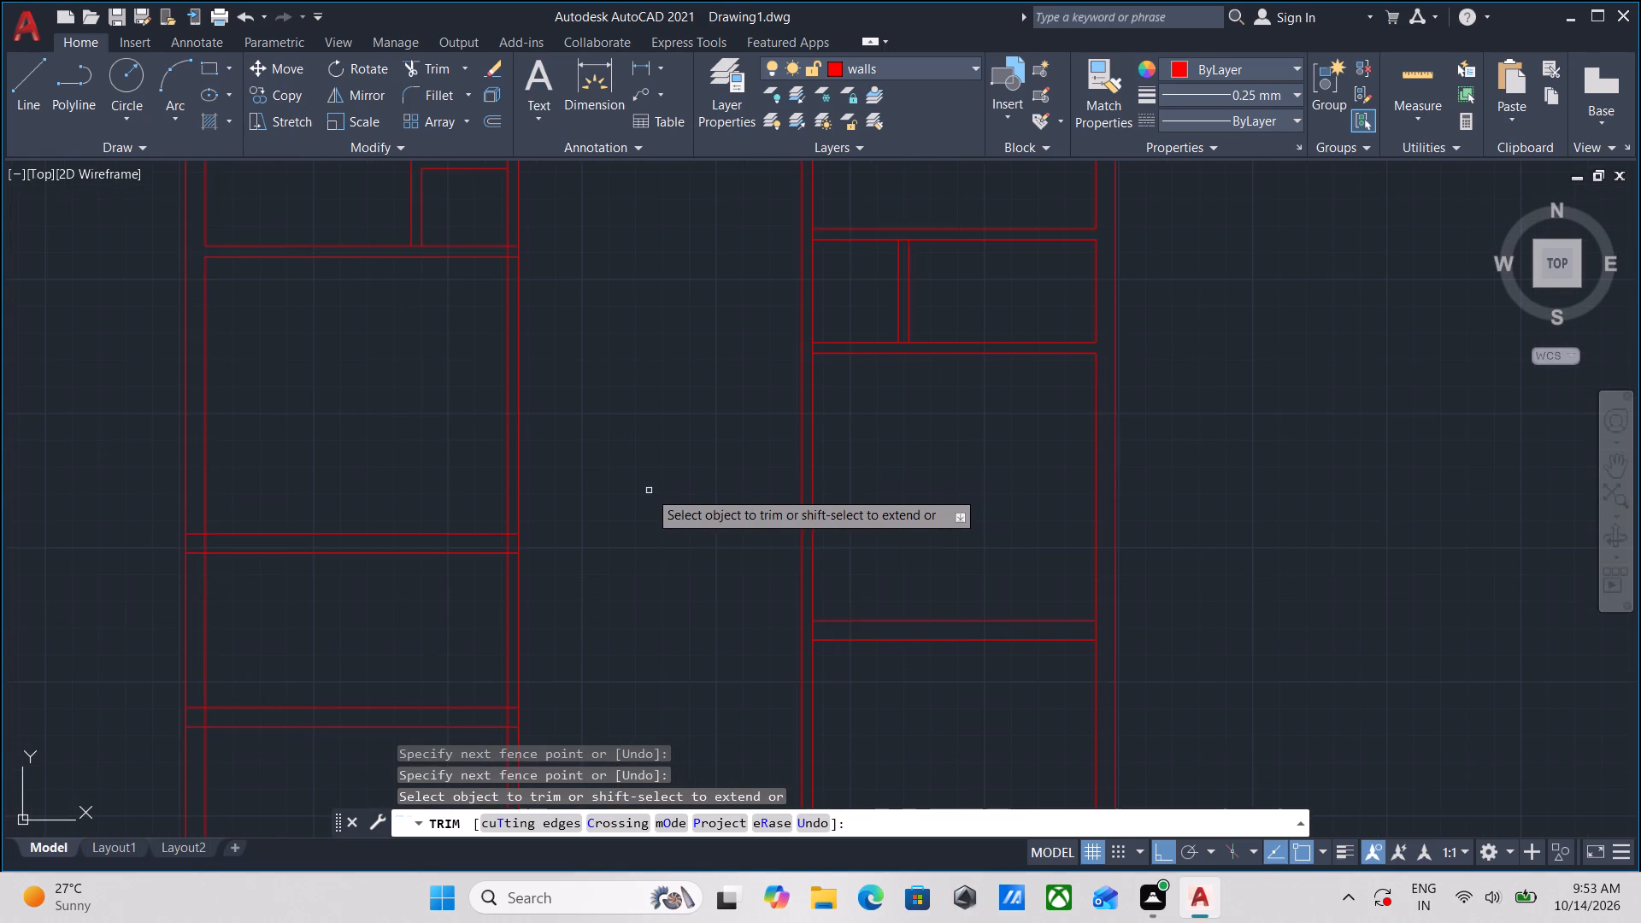
{"action": "key", "text": "Escape"}
Extend the two pairs of horizontal partition lines at mid-height of the left-hand bay across the middle bay to its right wall.
{"action": "scroll", "coordinate": [468, 537], "scroll_direction": "up", "scroll_amount": 2}
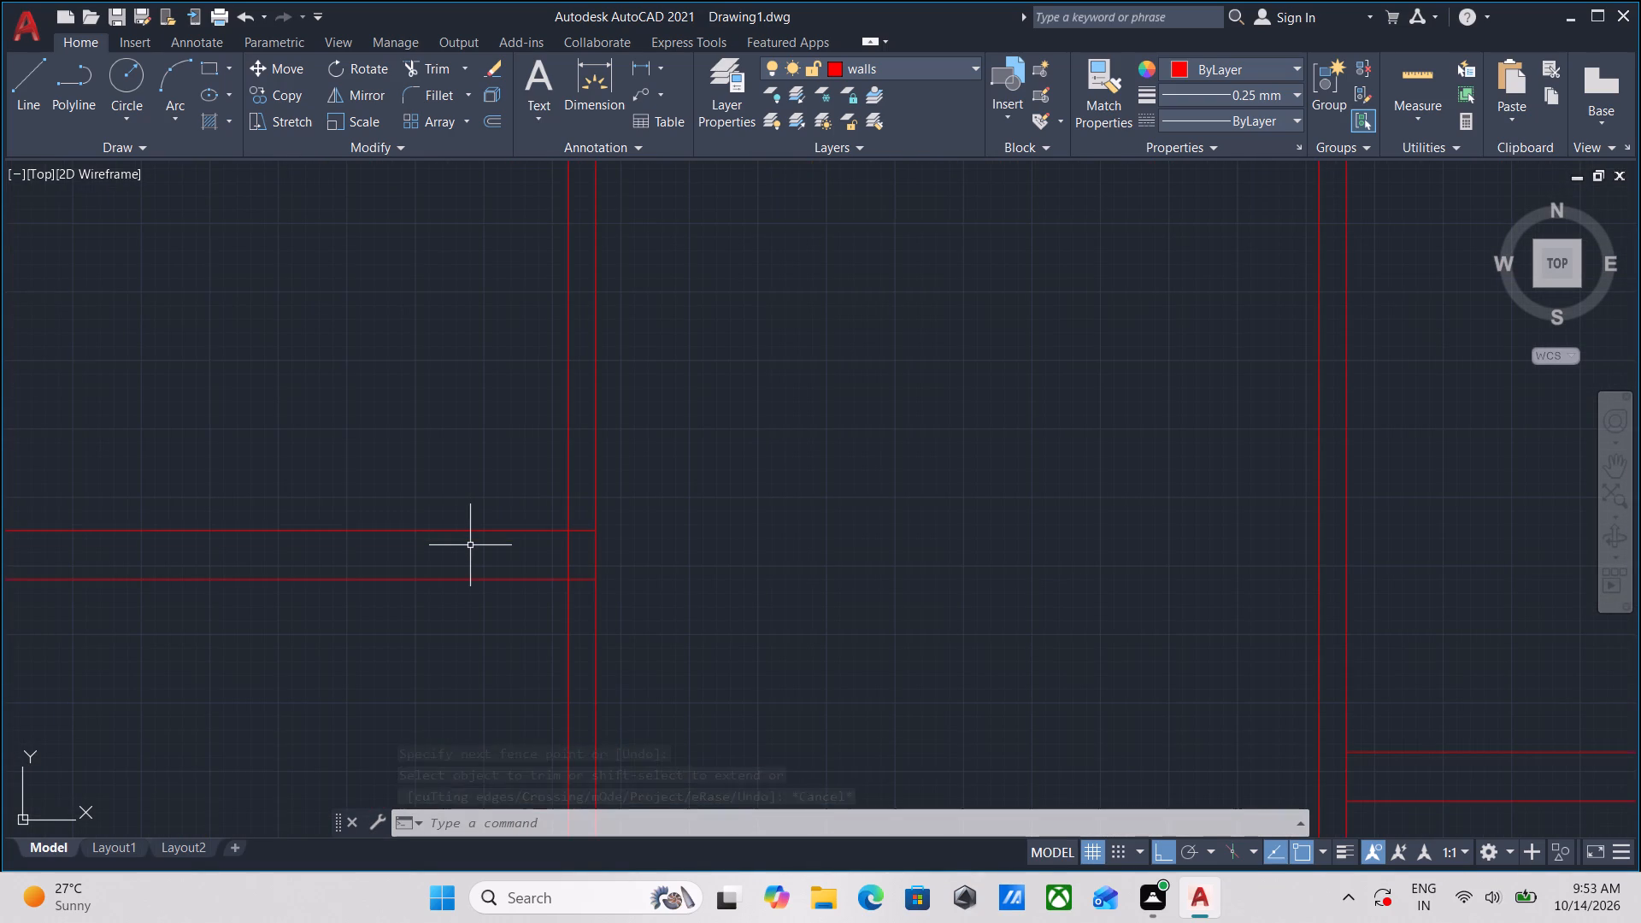
{"action": "type", "text": "ex"}
{"action": "key", "text": "Return"}
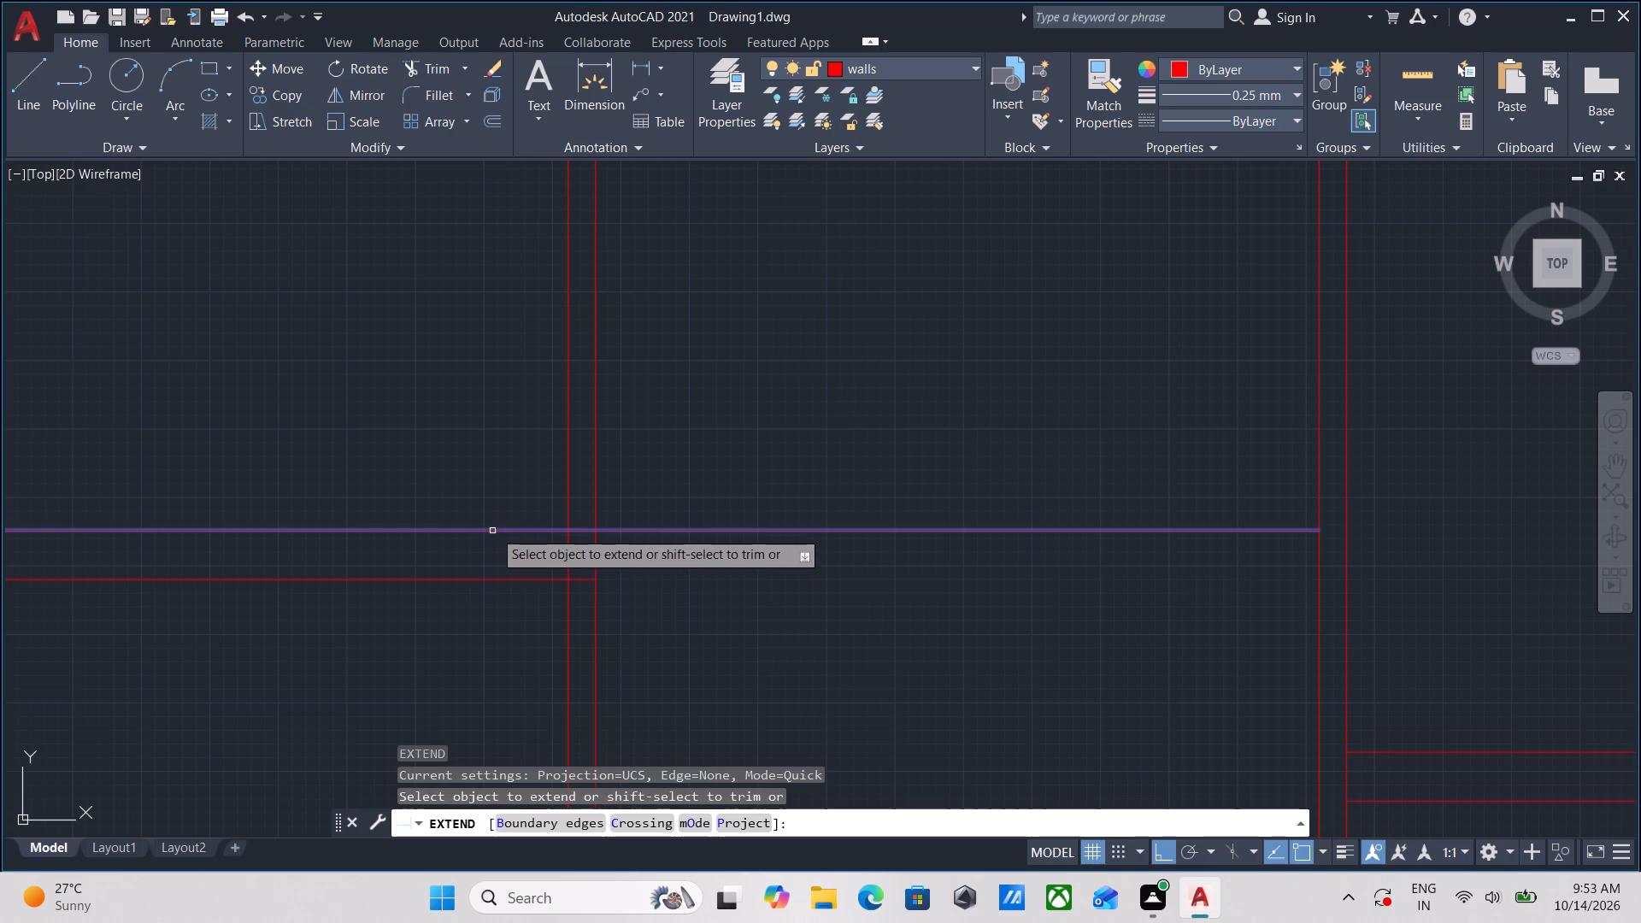
{"action": "left_click", "coordinate": [496, 528]}
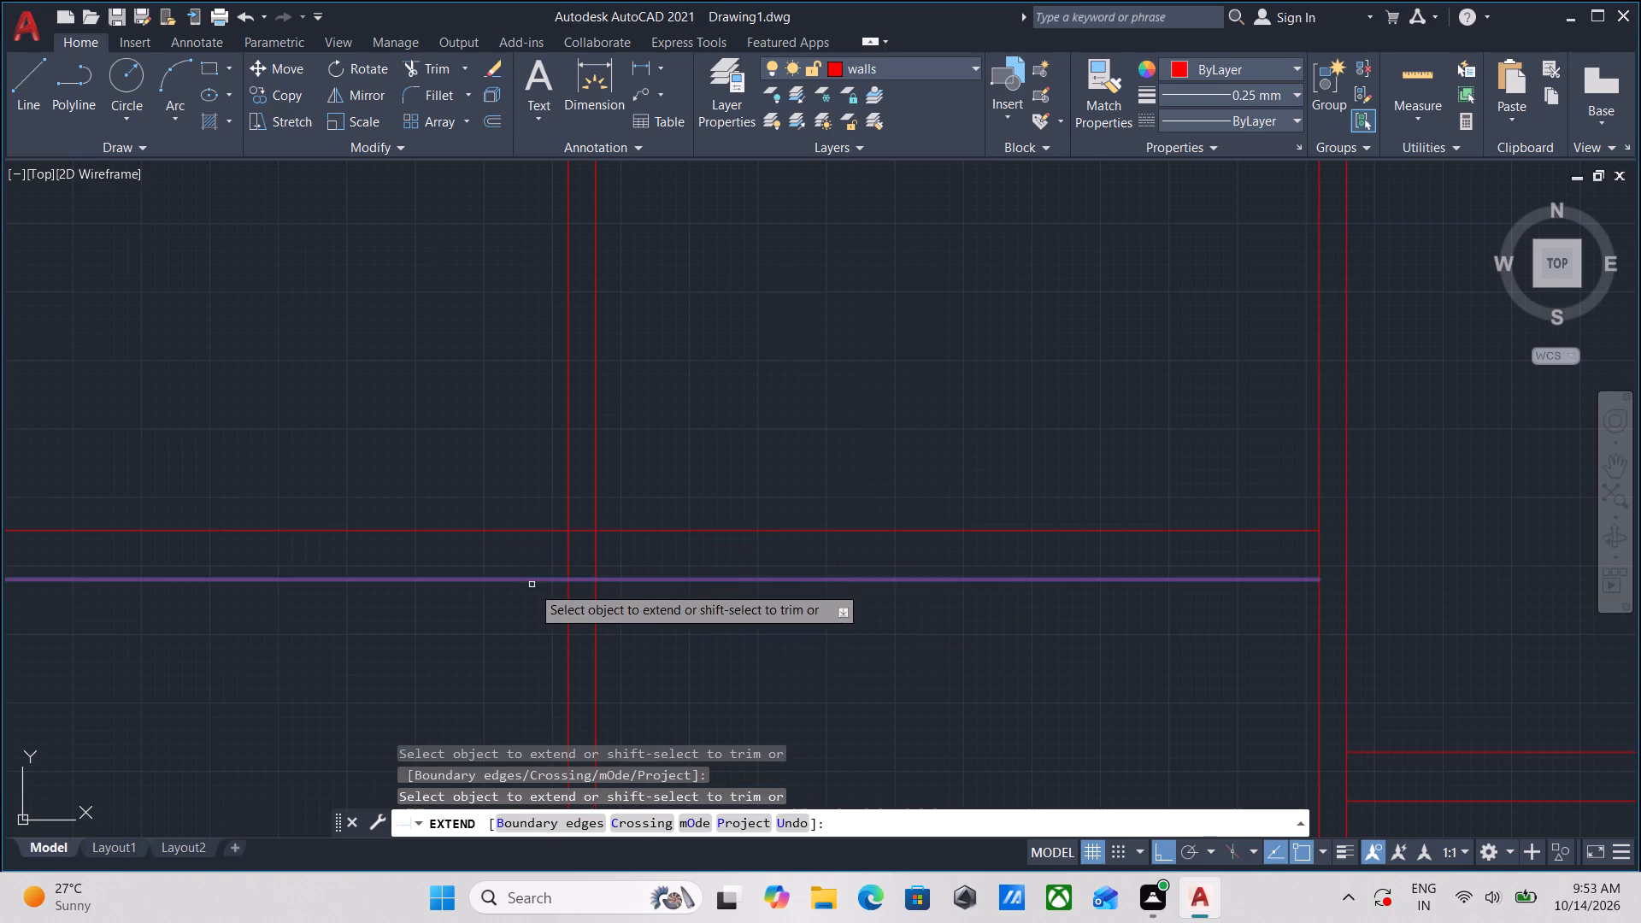
{"action": "left_click", "coordinate": [532, 585]}
{"action": "left_click", "coordinate": [518, 569]}
{"action": "scroll", "coordinate": [716, 596], "scroll_direction": "down", "scroll_amount": 1}
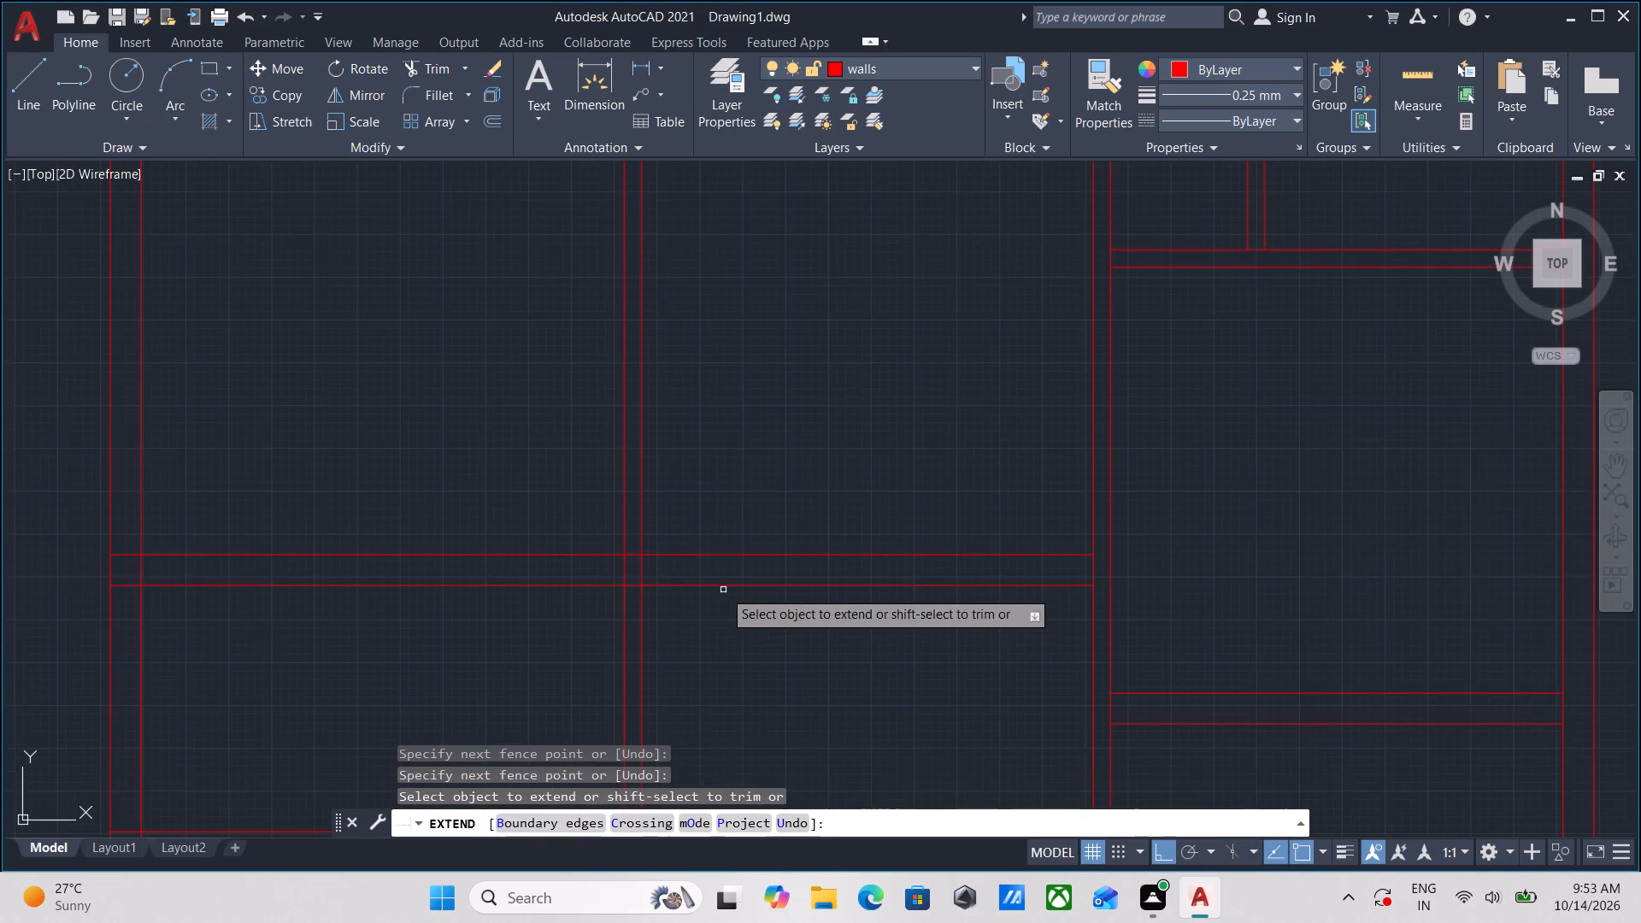
{"action": "middle_click_drag", "start_coordinate": [724, 590], "coordinate": [536, 518]}
{"action": "scroll", "coordinate": [668, 544], "scroll_direction": "down", "scroll_amount": 2}
{"action": "middle_click_drag", "start_coordinate": [662, 544], "coordinate": [625, 438]}
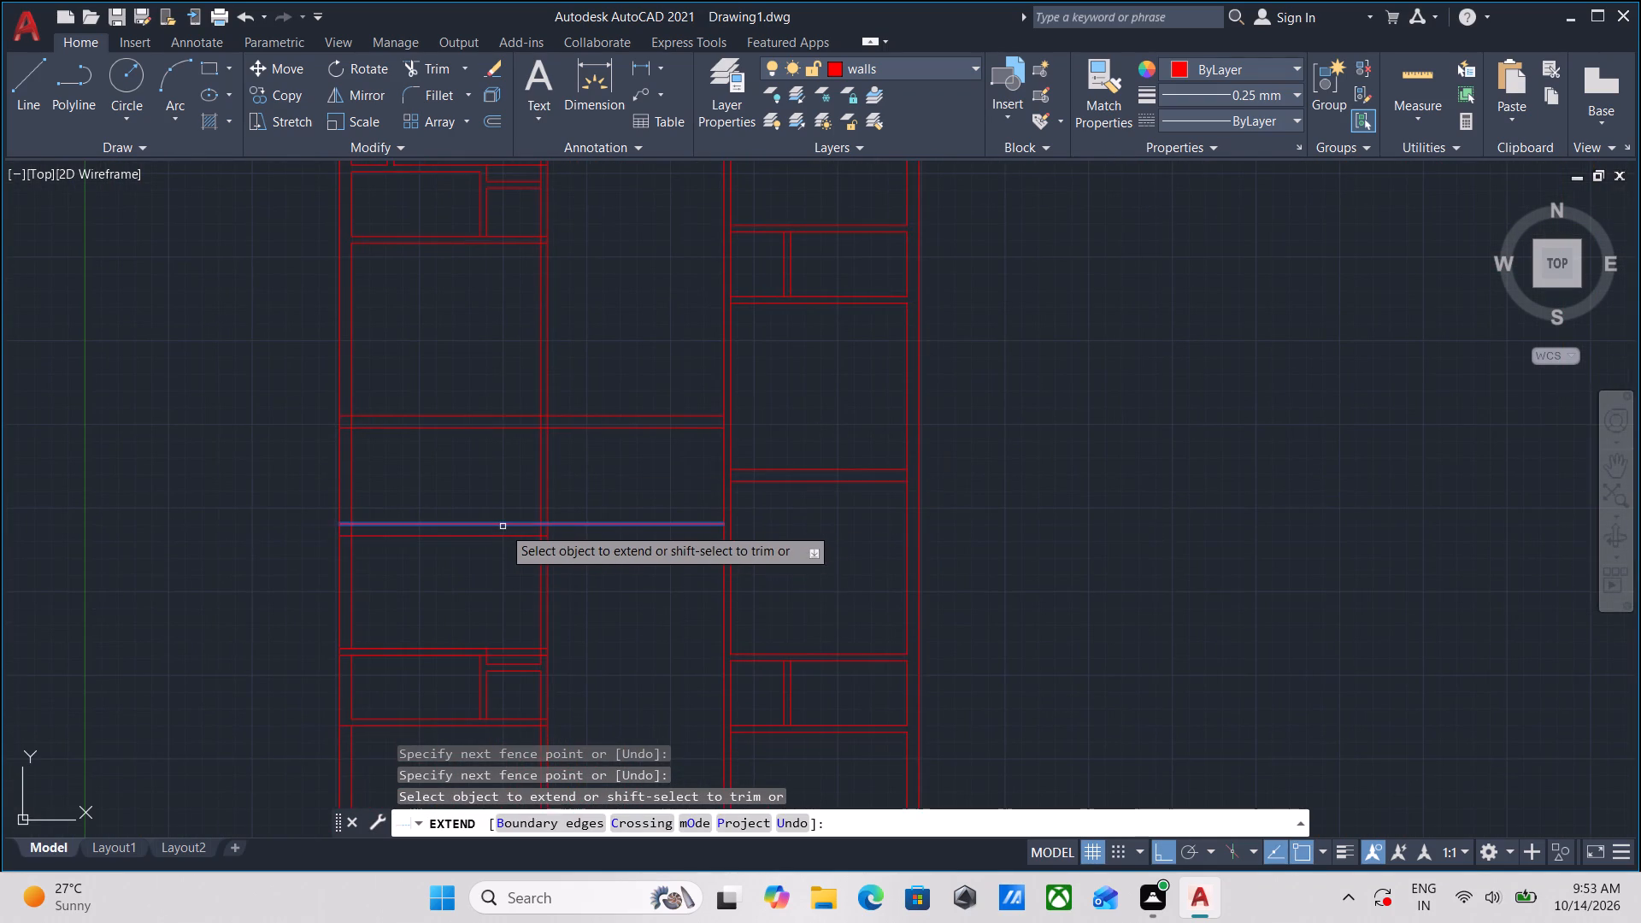
{"action": "left_click", "coordinate": [503, 526]}
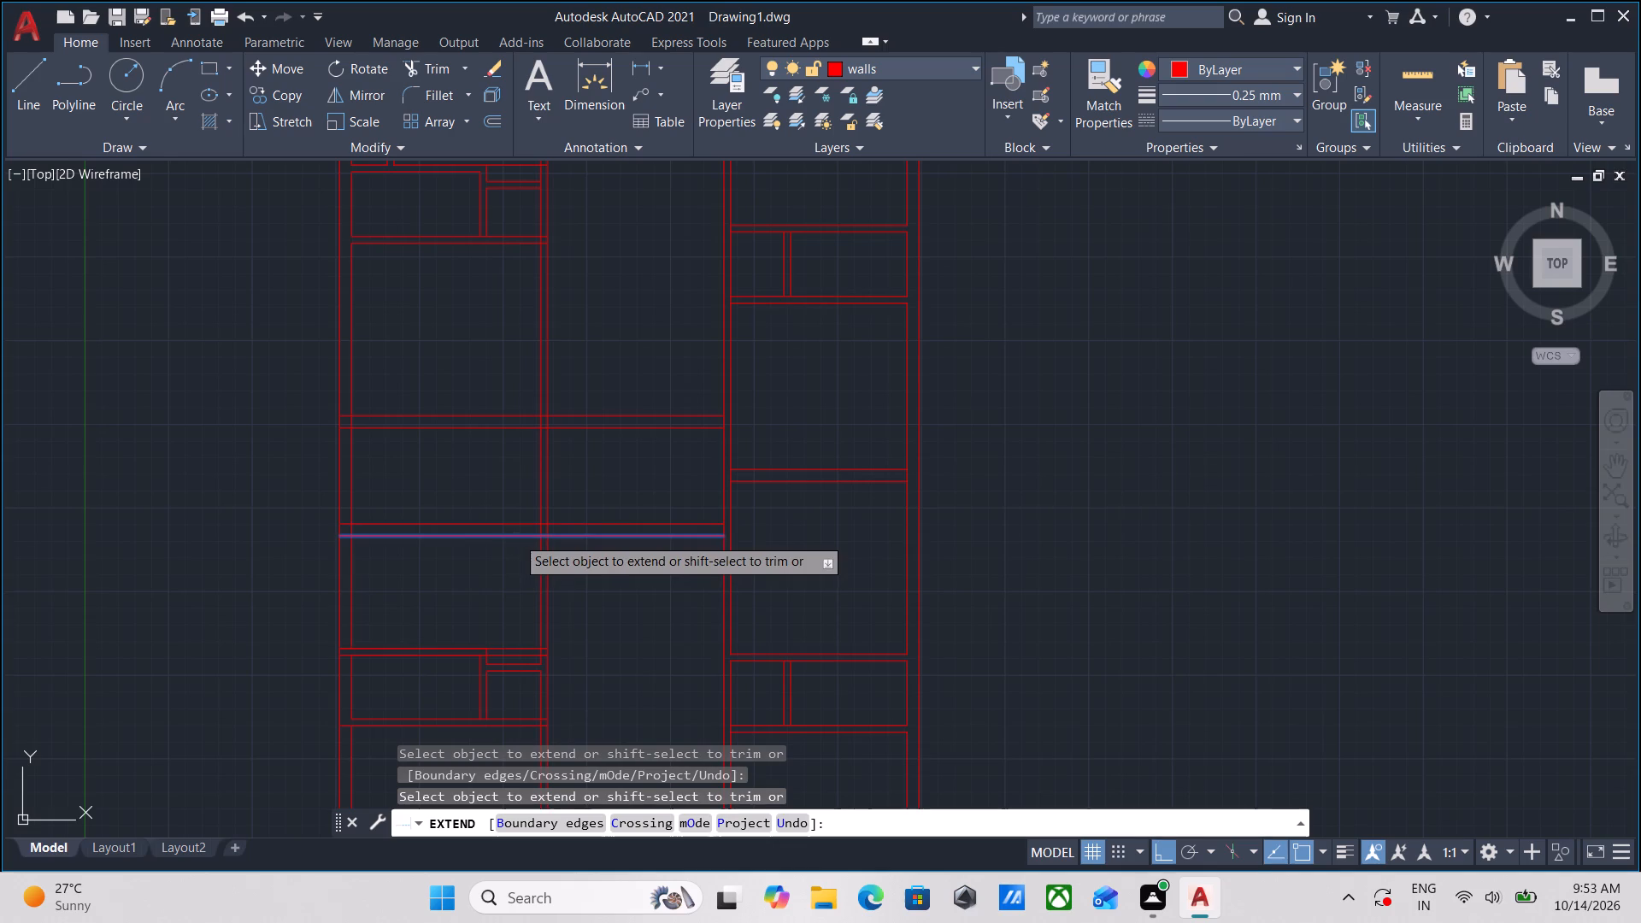
{"action": "left_click", "coordinate": [516, 537]}
{"action": "middle_click_drag", "start_coordinate": [597, 497], "coordinate": [574, 551]}
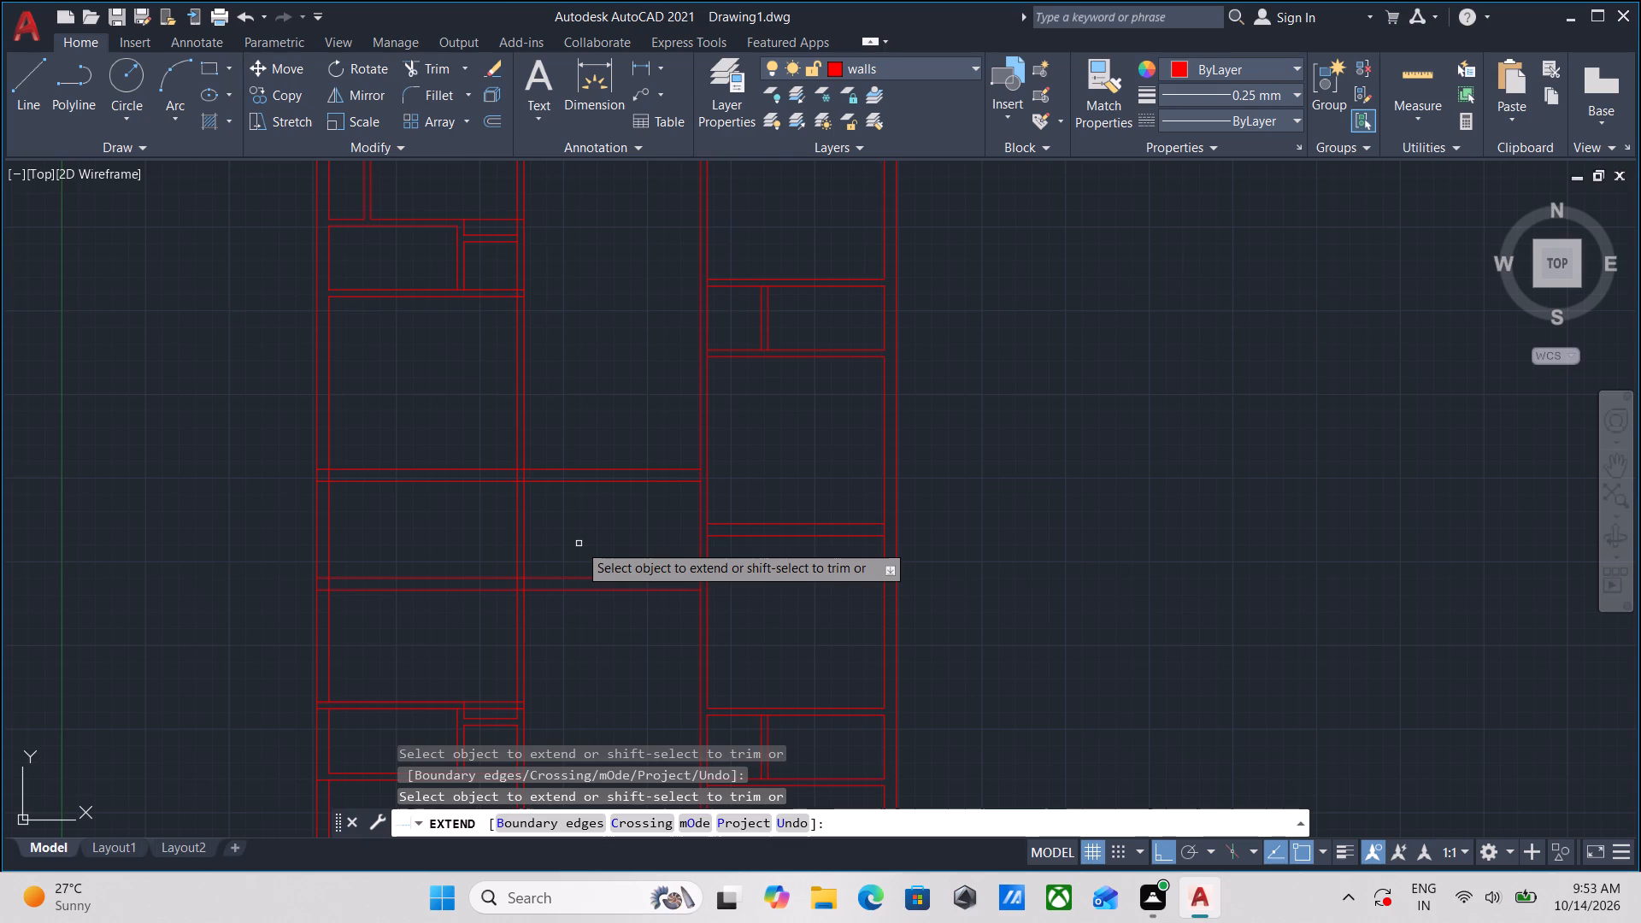
{"action": "scroll", "coordinate": [579, 544], "scroll_direction": "up", "scroll_amount": 2}
{"action": "key", "text": "Escape"}
Quick-measure the width and height of the middle bay's room above the upper extended partition.
{"action": "scroll", "coordinate": [638, 488], "scroll_direction": "down", "scroll_amount": 1}
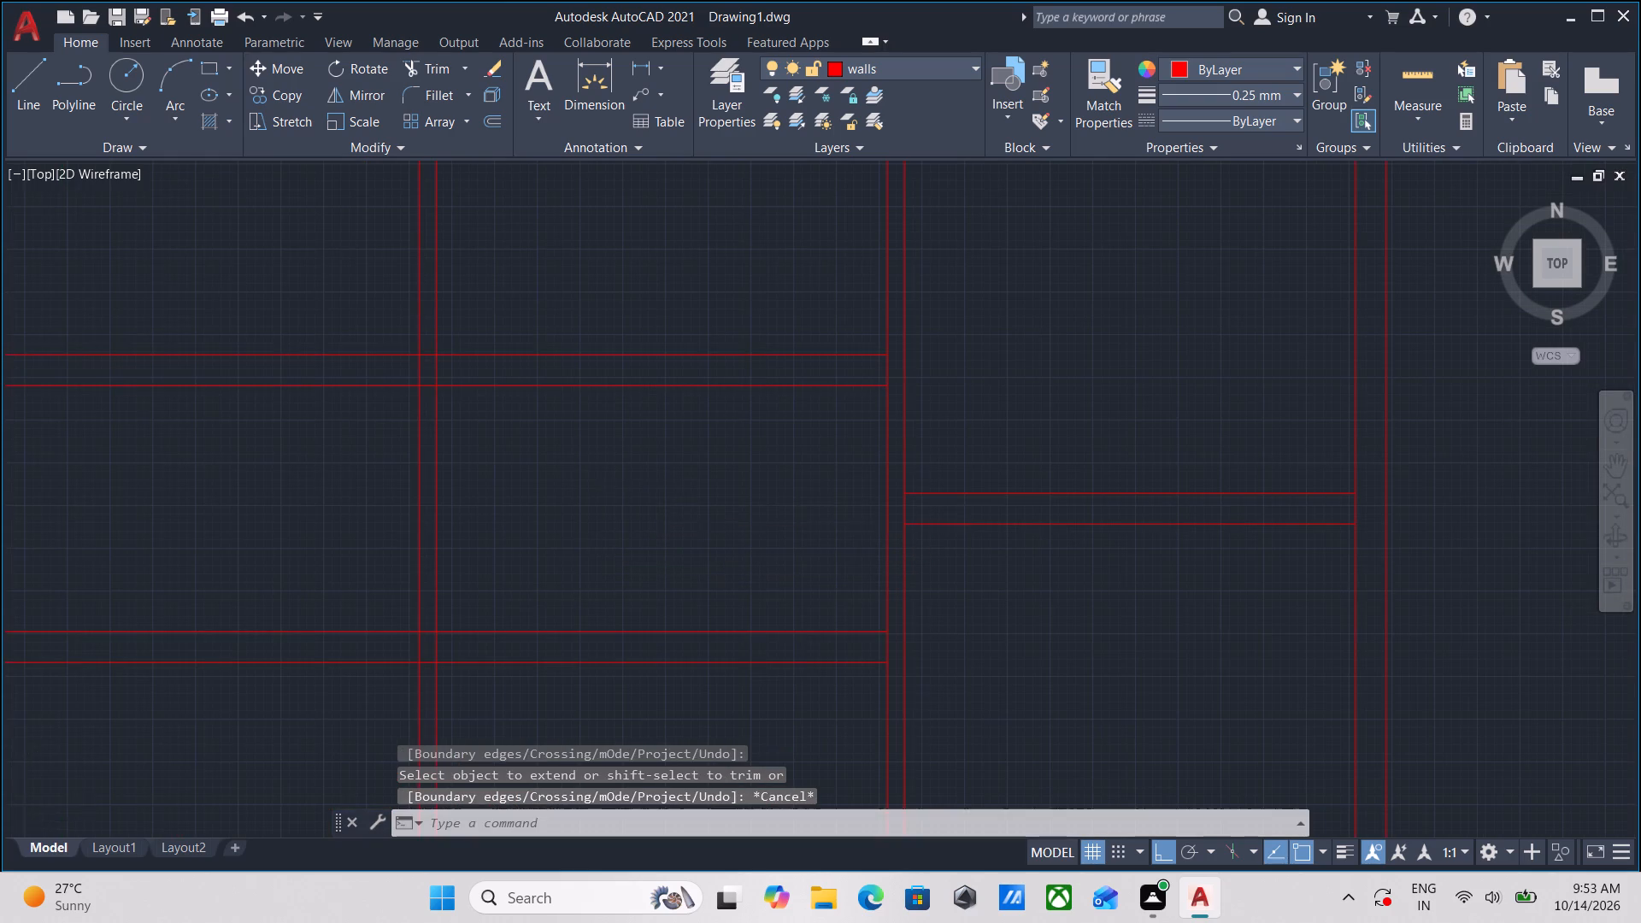
{"action": "scroll", "coordinate": [638, 488], "scroll_direction": "down", "scroll_amount": 2}
{"action": "middle_click_drag", "start_coordinate": [638, 494], "coordinate": [631, 536]}
{"action": "scroll", "coordinate": [627, 538], "scroll_direction": "up", "scroll_amount": 1}
{"action": "key", "text": "m"}
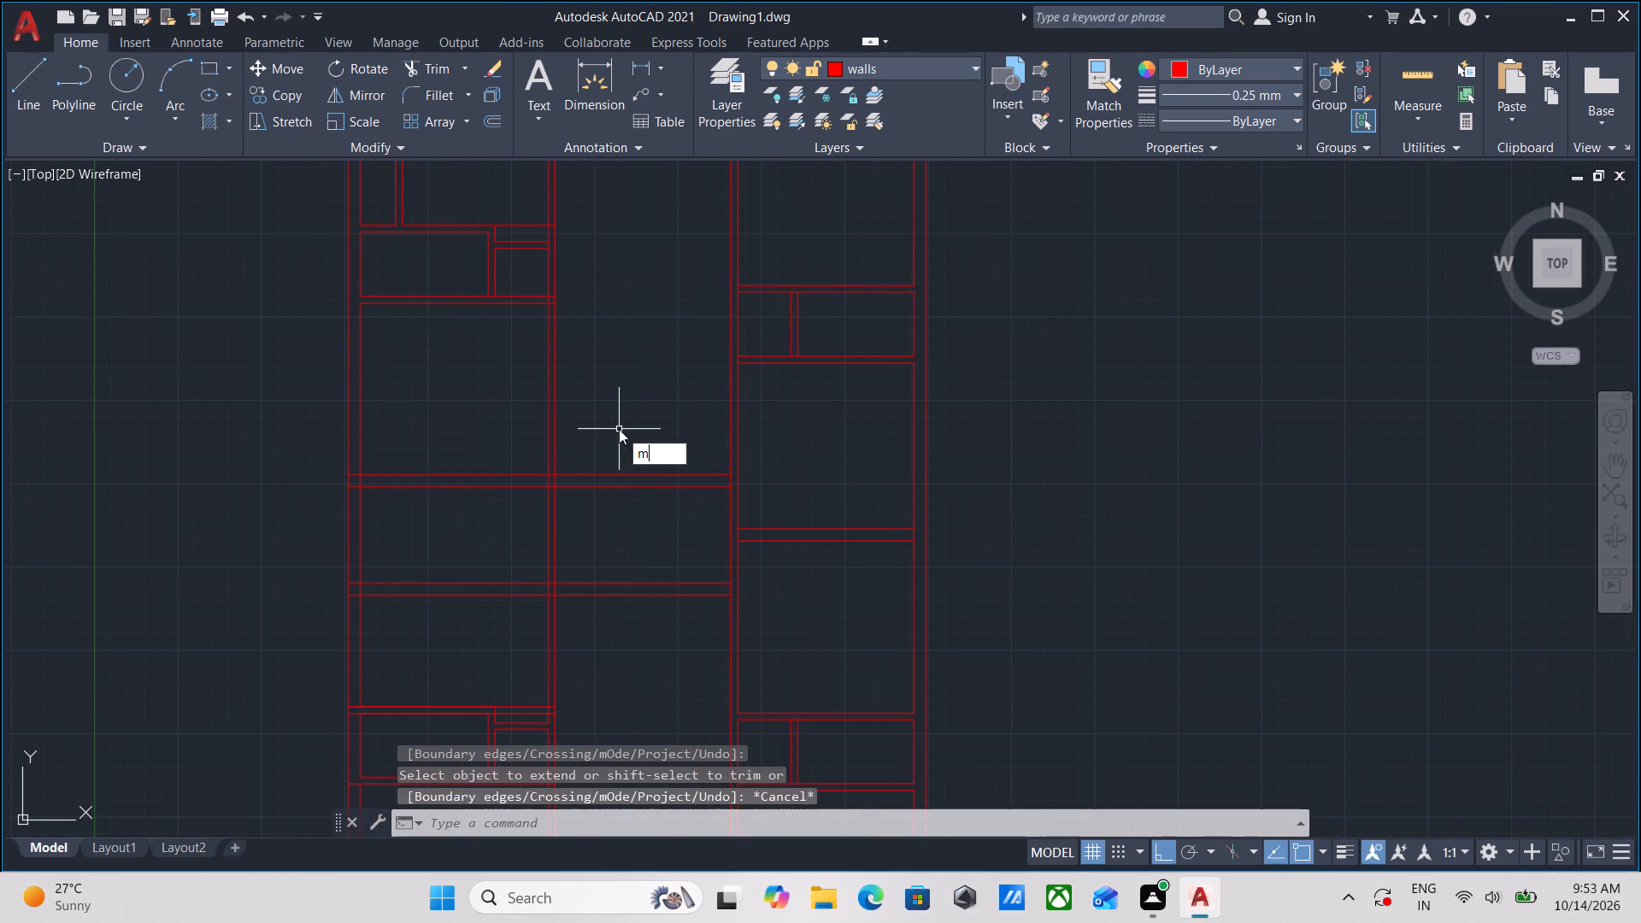
{"action": "type", "text": "ea"}
{"action": "key", "text": "Return"}
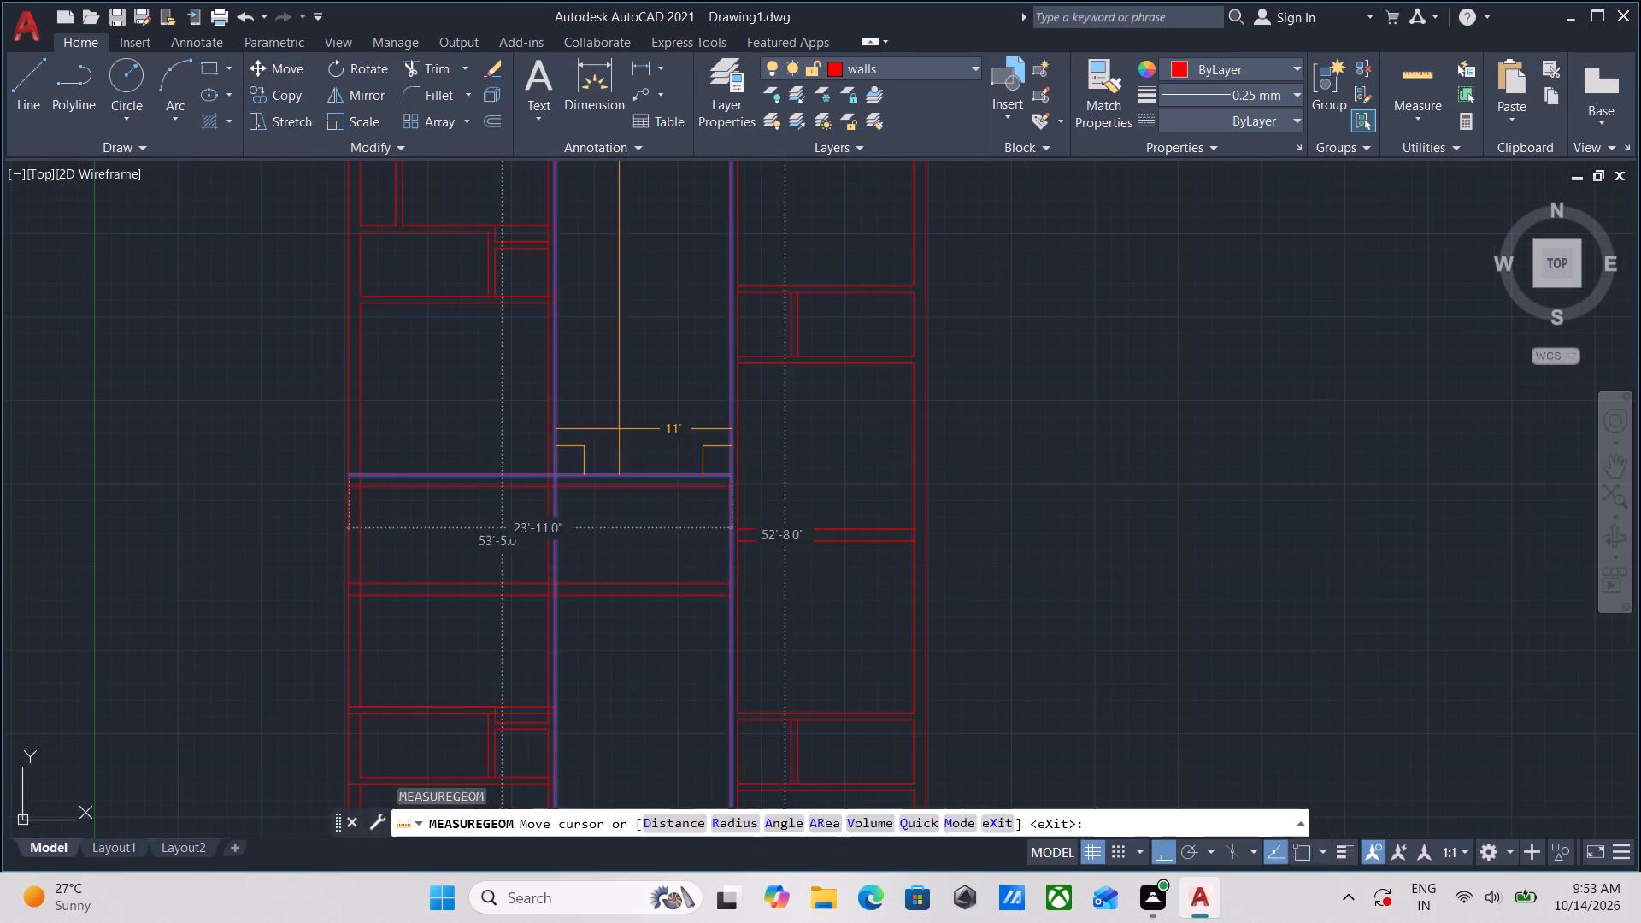
{"action": "scroll", "coordinate": [667, 397], "scroll_direction": "down", "scroll_amount": 1}
{"action": "middle_click_drag", "start_coordinate": [667, 397], "coordinate": [686, 450]}
{"action": "scroll", "coordinate": [666, 495], "scroll_direction": "up", "scroll_amount": 2}
{"action": "key", "text": "Escape"}
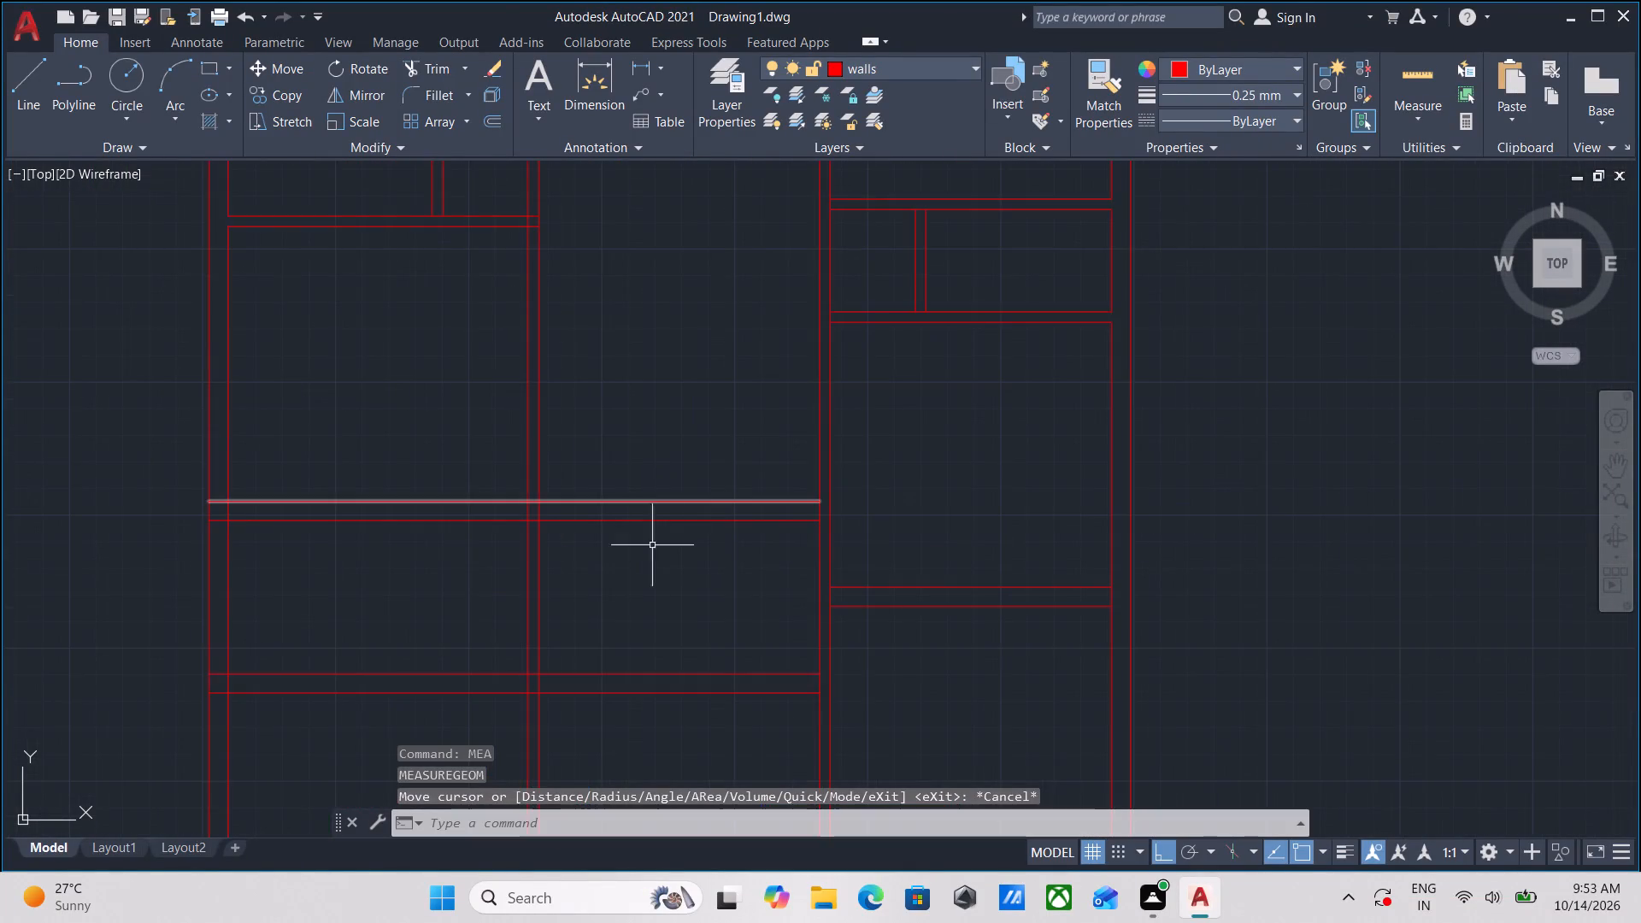
Trim the upper extended partition's line inside the middle bay's left wall and both bay-side wall lines between the partition's lines.
{"action": "scroll", "coordinate": [547, 520], "scroll_direction": "up", "scroll_amount": 2}
{"action": "type", "text": "tr"}
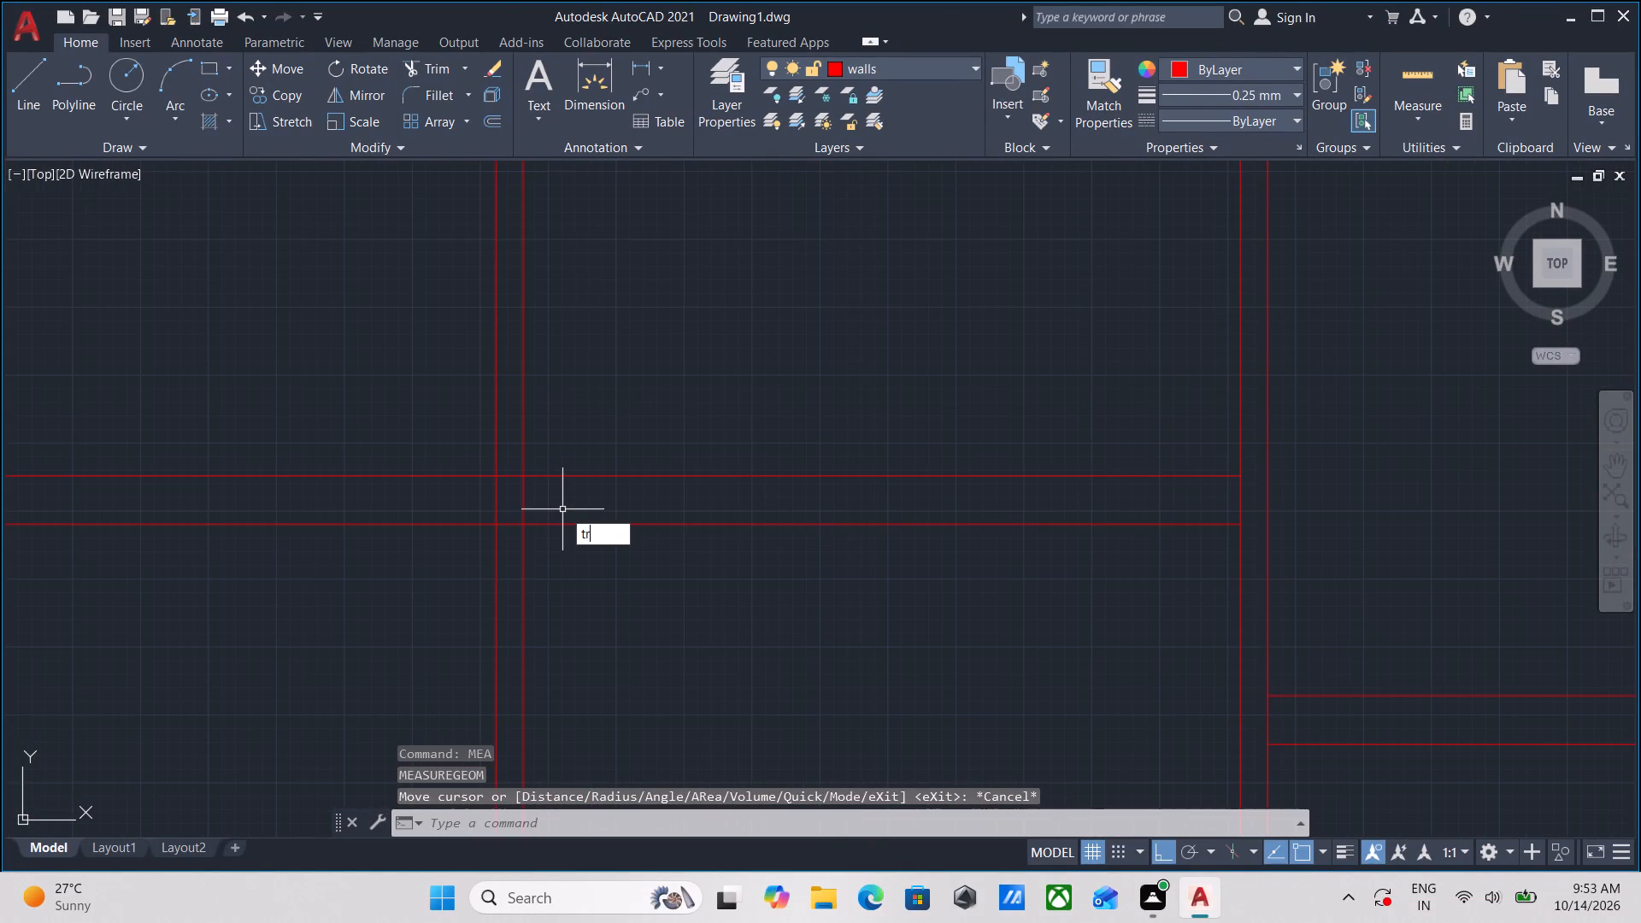
{"action": "key", "text": "Return"}
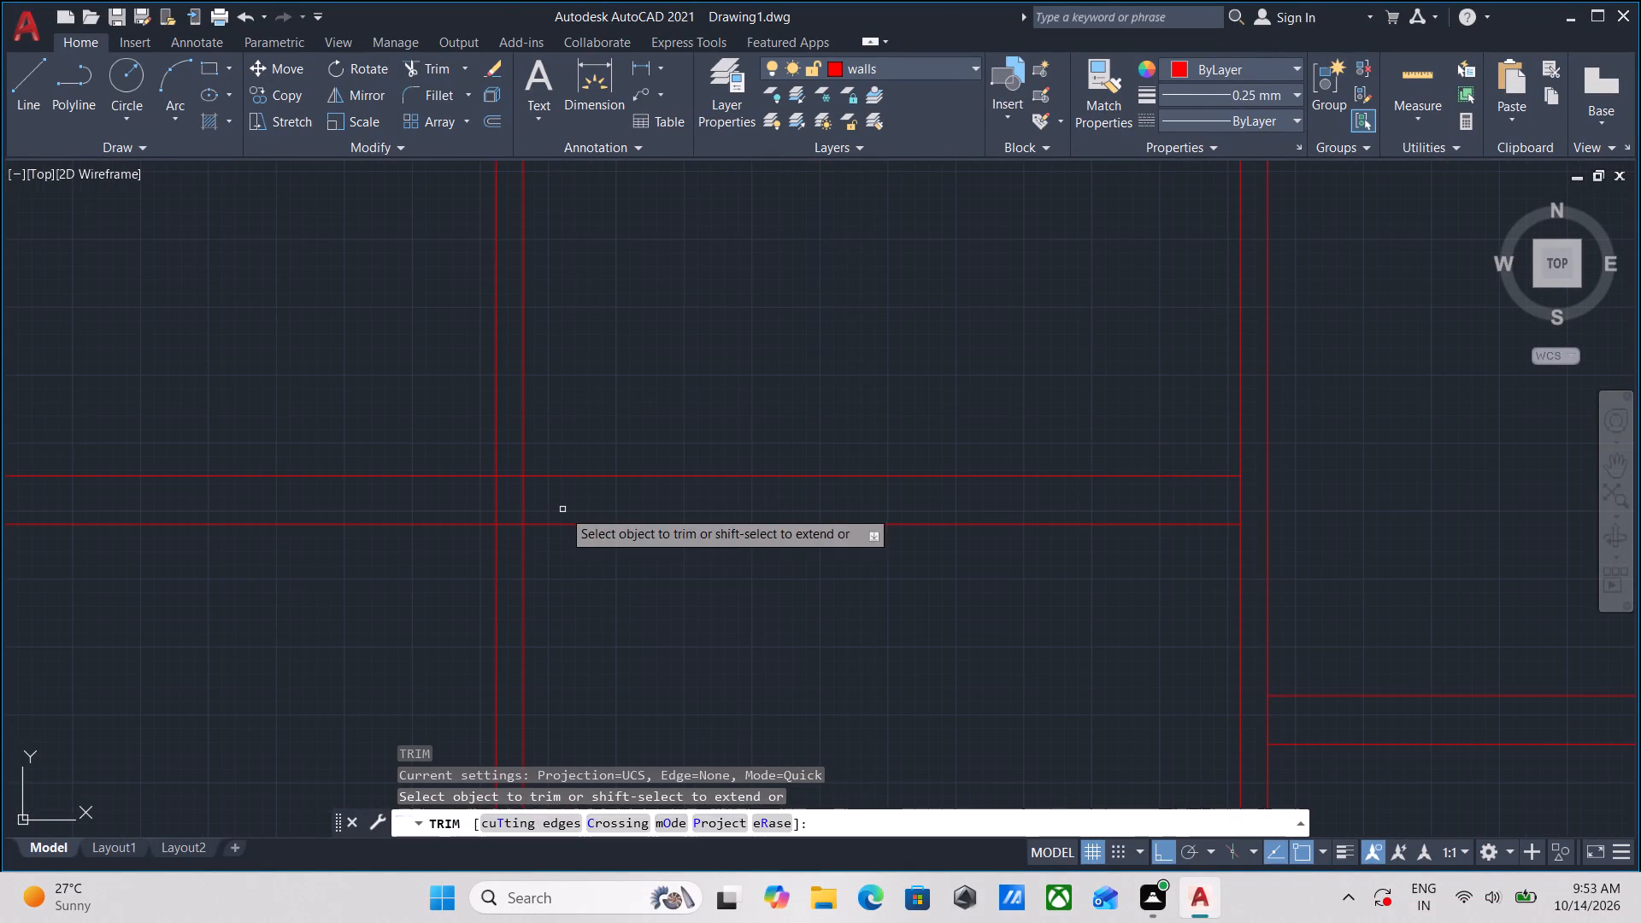
{"action": "scroll", "coordinate": [516, 484], "scroll_direction": "up", "scroll_amount": 3}
{"action": "left_click", "coordinate": [485, 402]}
{"action": "left_click", "coordinate": [524, 579]}
{"action": "left_click", "coordinate": [502, 545]}
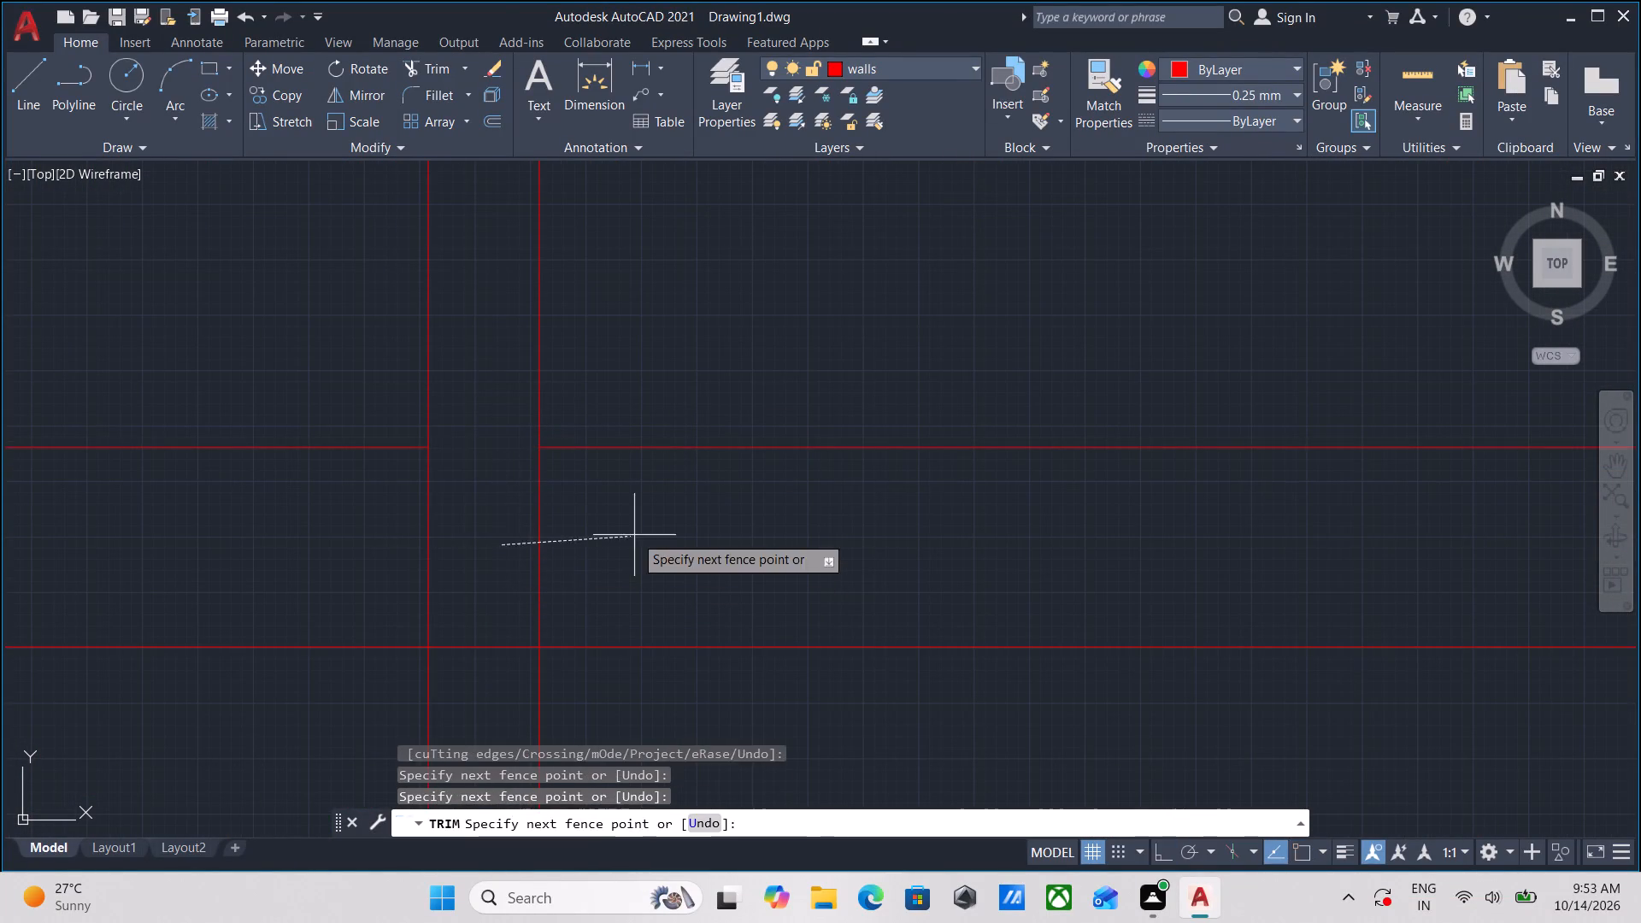
{"action": "left_click", "coordinate": [638, 532]}
{"action": "scroll", "coordinate": [644, 526], "scroll_direction": "down", "scroll_amount": 3}
{"action": "middle_click_drag", "start_coordinate": [644, 526], "coordinate": [432, 515]}
{"action": "middle_click_drag", "start_coordinate": [714, 527], "coordinate": [479, 524]}
{"action": "scroll", "coordinate": [836, 531], "scroll_direction": "up", "scroll_amount": 3}
{"action": "left_click", "coordinate": [899, 501]}
{"action": "left_click", "coordinate": [1032, 466]}
{"action": "scroll", "coordinate": [1031, 466], "scroll_direction": "down", "scroll_amount": 3}
{"action": "key", "text": "Escape"}
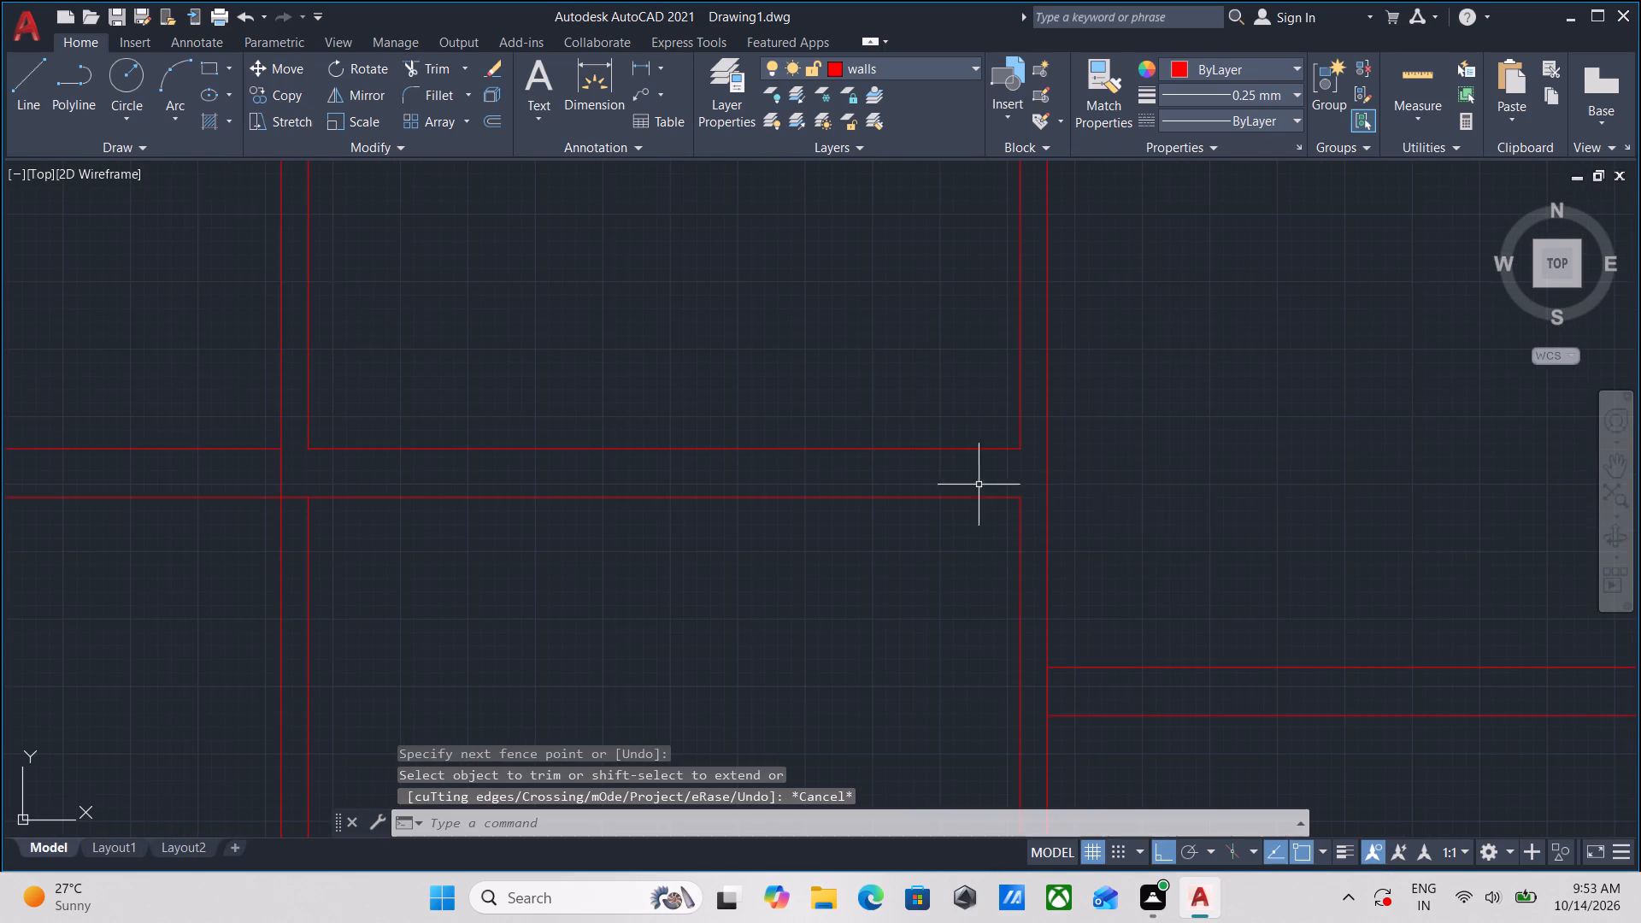
Offset the upper extended partition's top line in the middle bay upward by 20'4.5".
{"action": "scroll", "coordinate": [844, 477], "scroll_direction": "down", "scroll_amount": 1}
{"action": "middle_click_drag", "start_coordinate": [844, 477], "coordinate": [868, 564]}
{"action": "left_click", "coordinate": [839, 559]}
{"action": "left_click", "coordinate": [790, 509]}
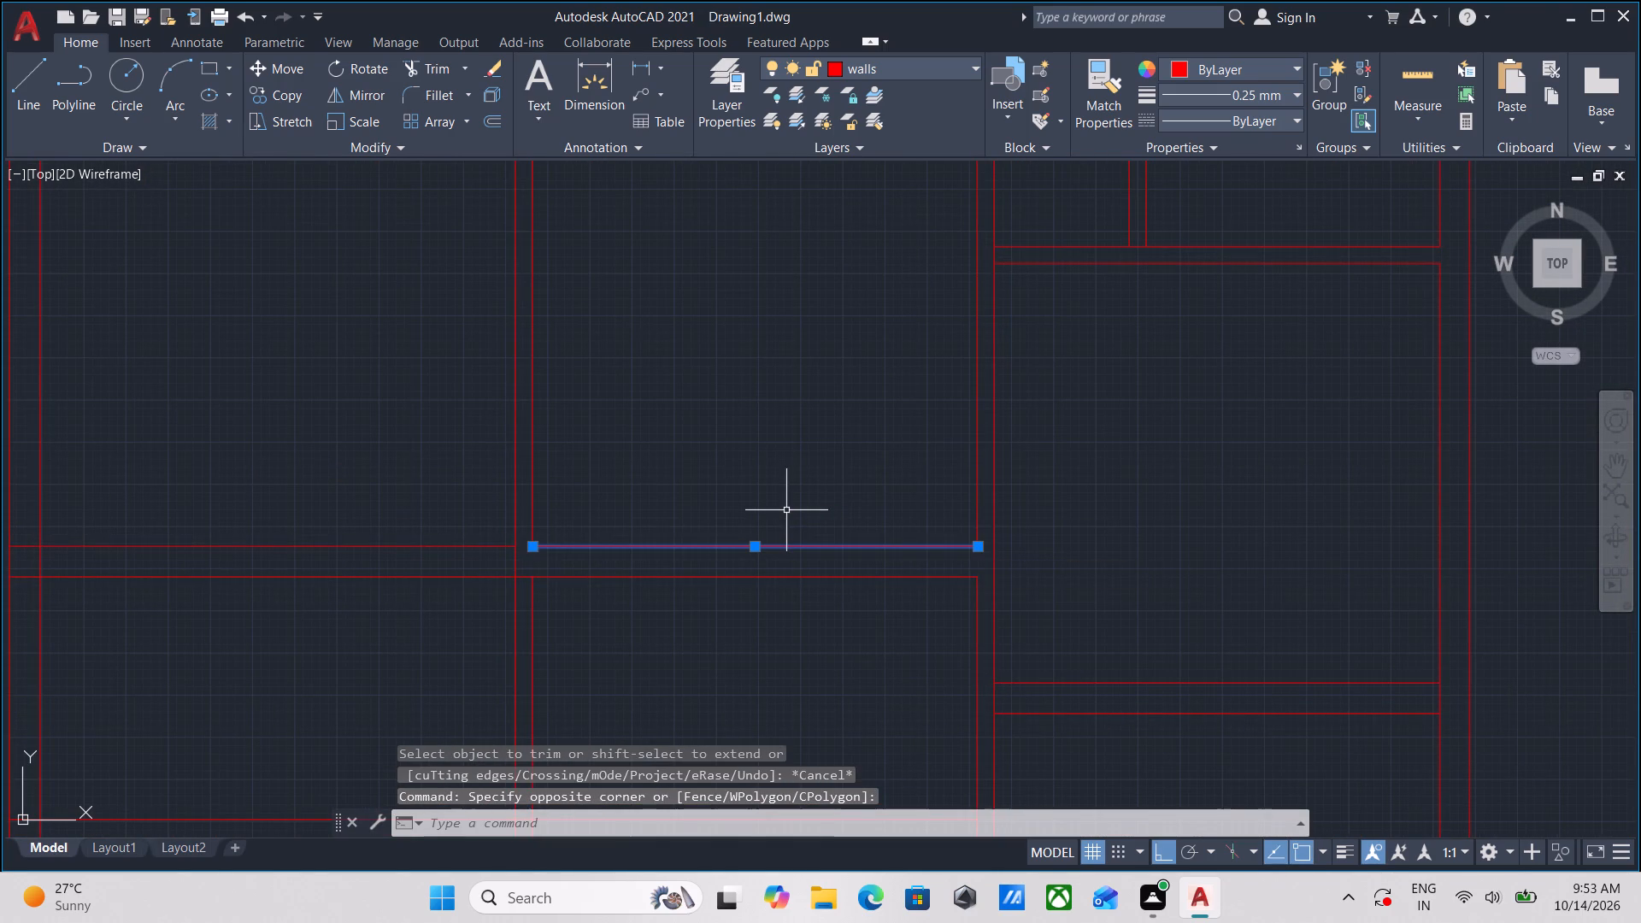
{"action": "key", "text": "o"}
{"action": "key", "text": "Return"}
{"action": "scroll", "coordinate": [739, 475], "scroll_direction": "down", "scroll_amount": 2}
{"action": "middle_click_drag", "start_coordinate": [773, 497], "coordinate": [803, 528]}
{"action": "scroll", "coordinate": [791, 530], "scroll_direction": "up", "scroll_amount": 3}
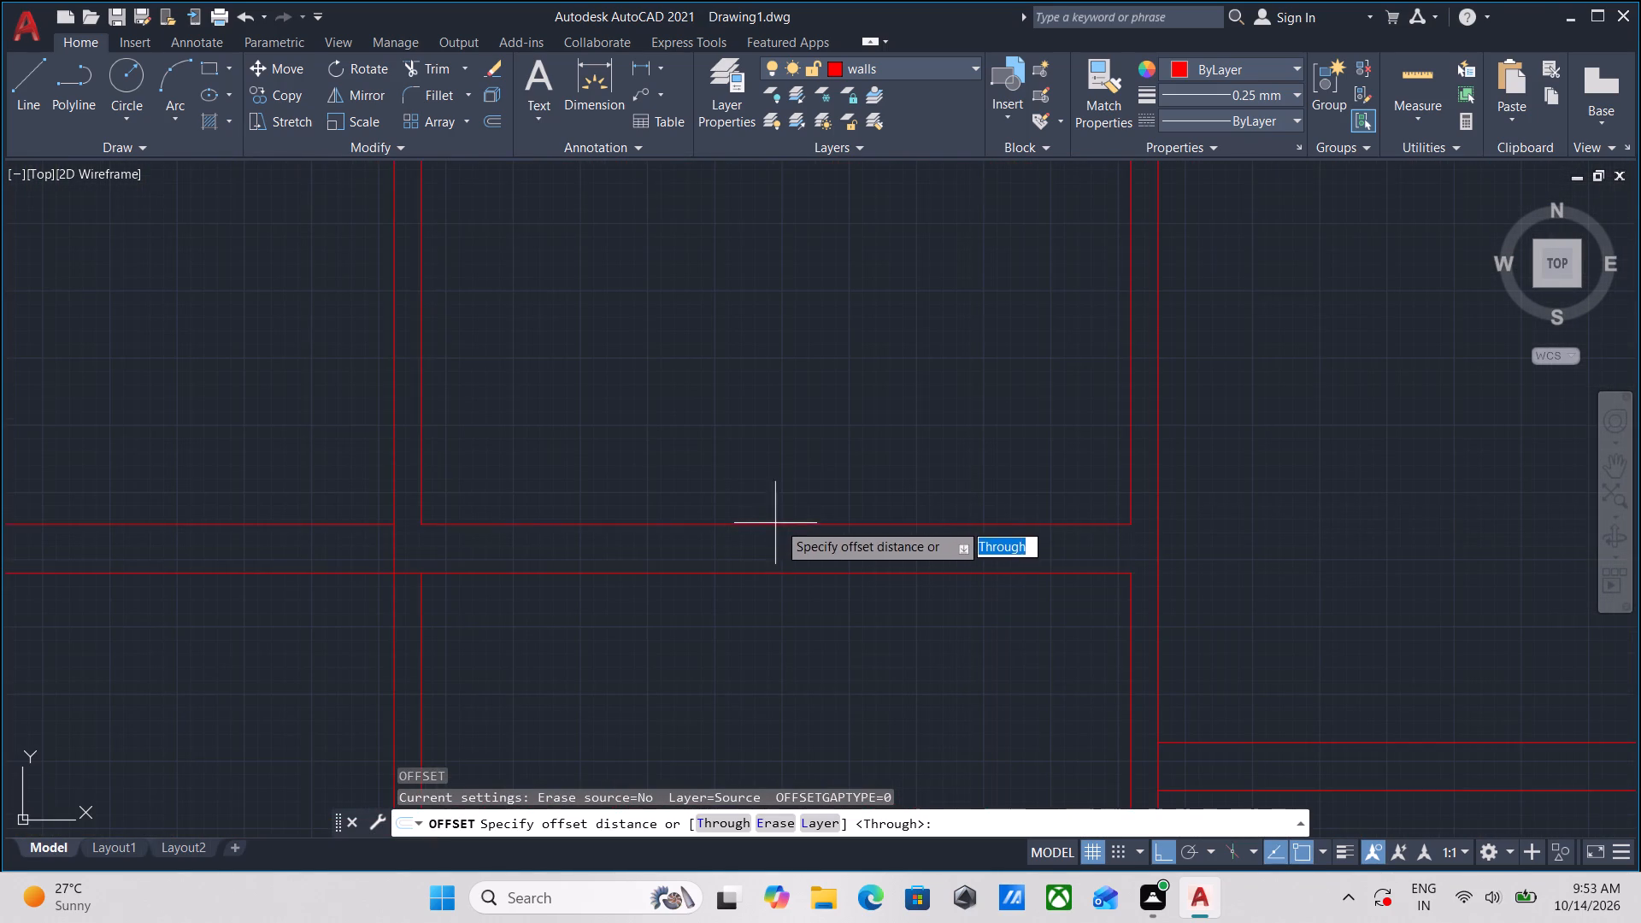
{"action": "left_click", "coordinate": [777, 520]}
{"action": "left_click", "coordinate": [769, 236]}
{"action": "middle_click_drag", "start_coordinate": [754, 335], "coordinate": [761, 341]}
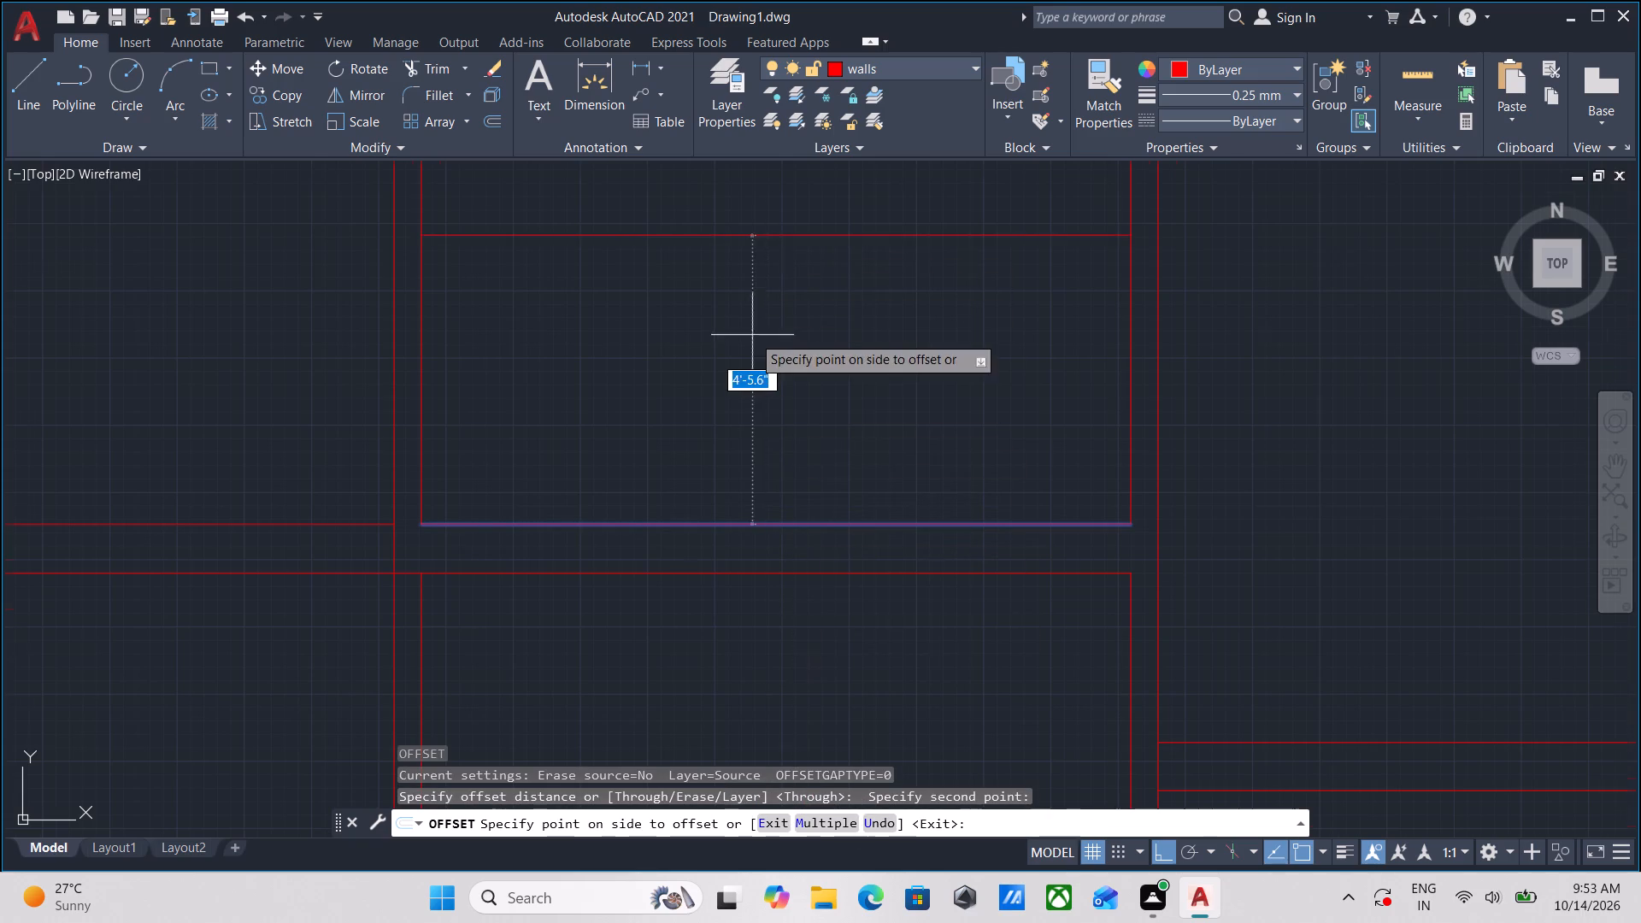
{"action": "middle_click_drag", "start_coordinate": [761, 341], "coordinate": [781, 556]}
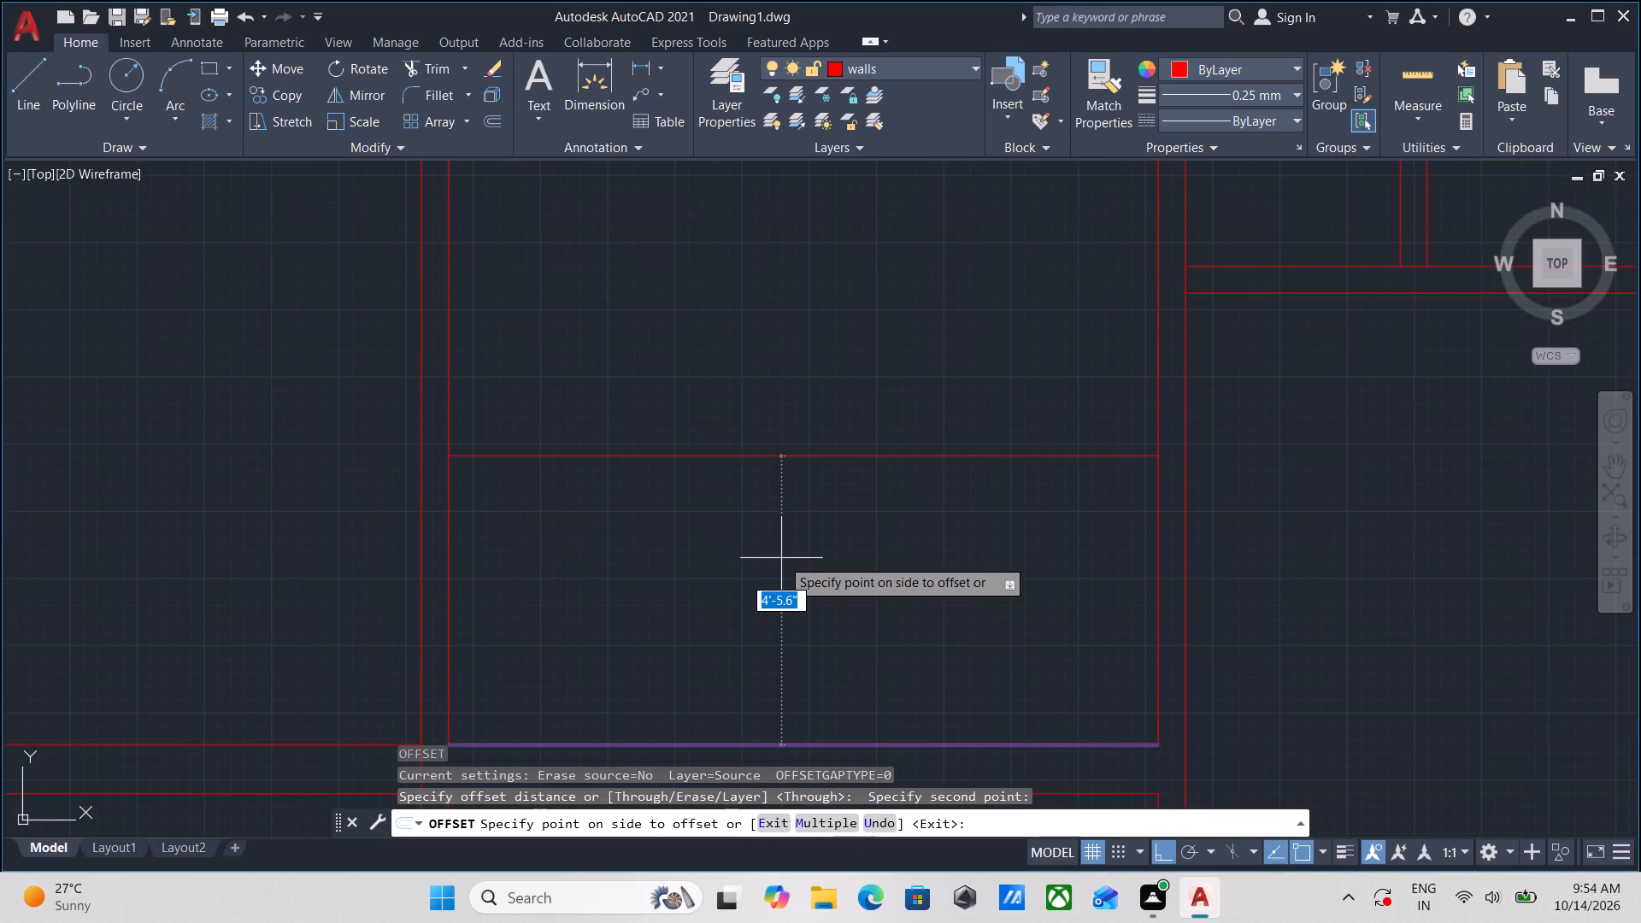
{"action": "type", "text": "20"}
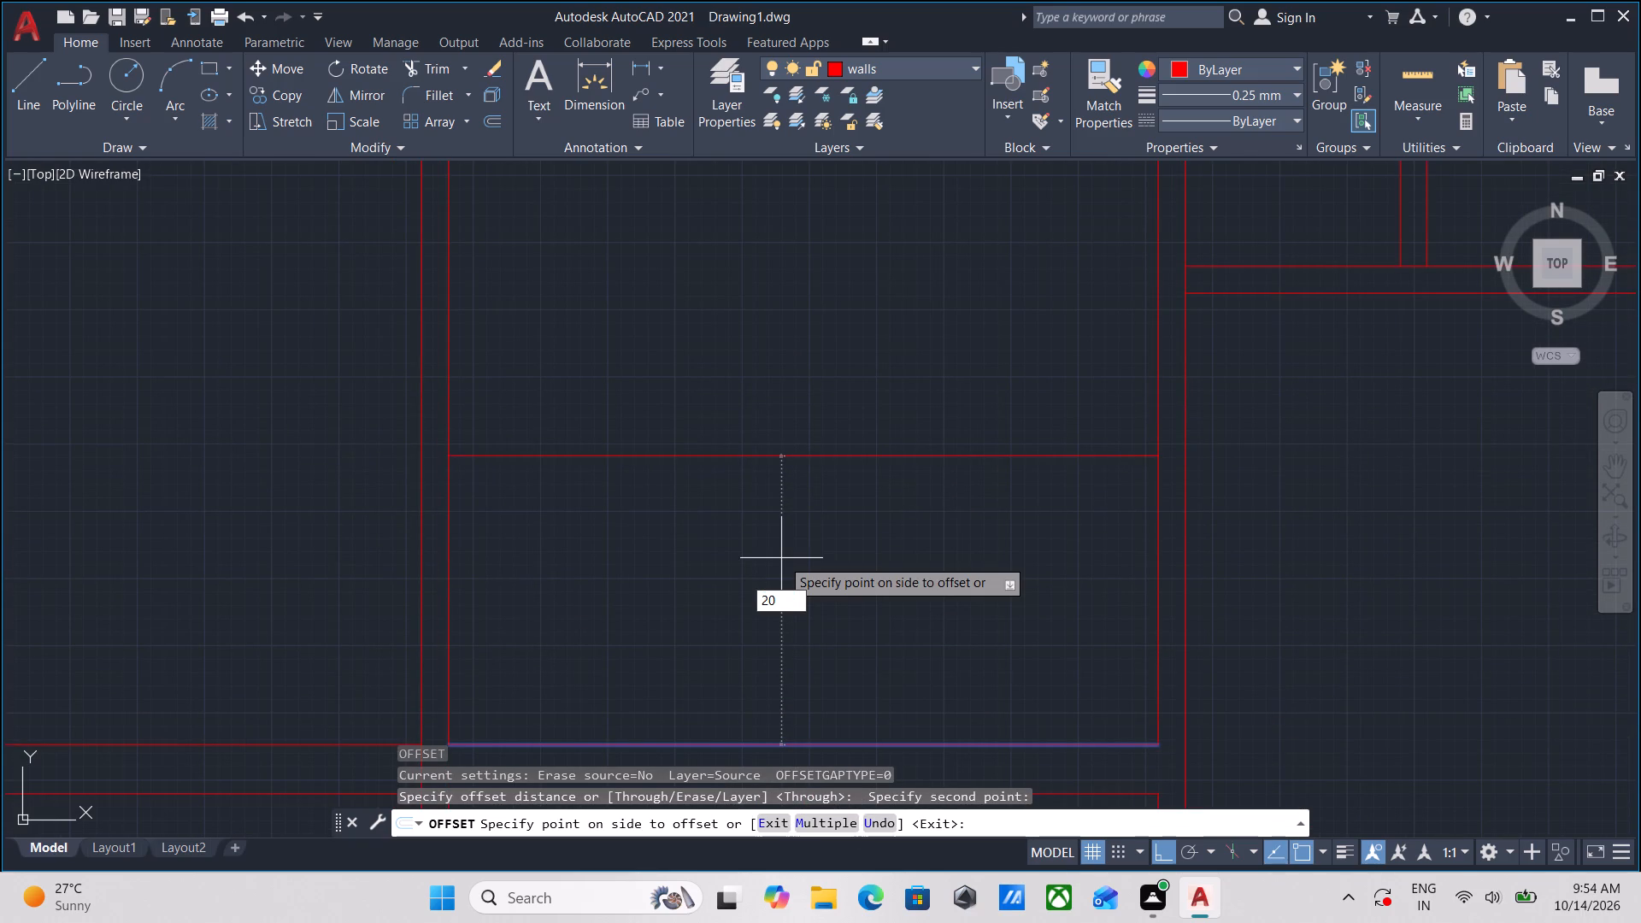
{"action": "key", "text": "apostrophe"}
{"action": "key", "text": "4"}
{"action": "type", "text": ".6"}
{"action": "key", "text": "BackSpace"}
{"action": "key", "text": "5"}
{"action": "key", "text": "Return"}
Offset the horizontal line near the top of the middle bay upward by 5" to form a partition.
{"action": "scroll", "coordinate": [781, 558], "scroll_direction": "down", "scroll_amount": 3}
{"action": "middle_click_drag", "start_coordinate": [781, 558], "coordinate": [765, 638]}
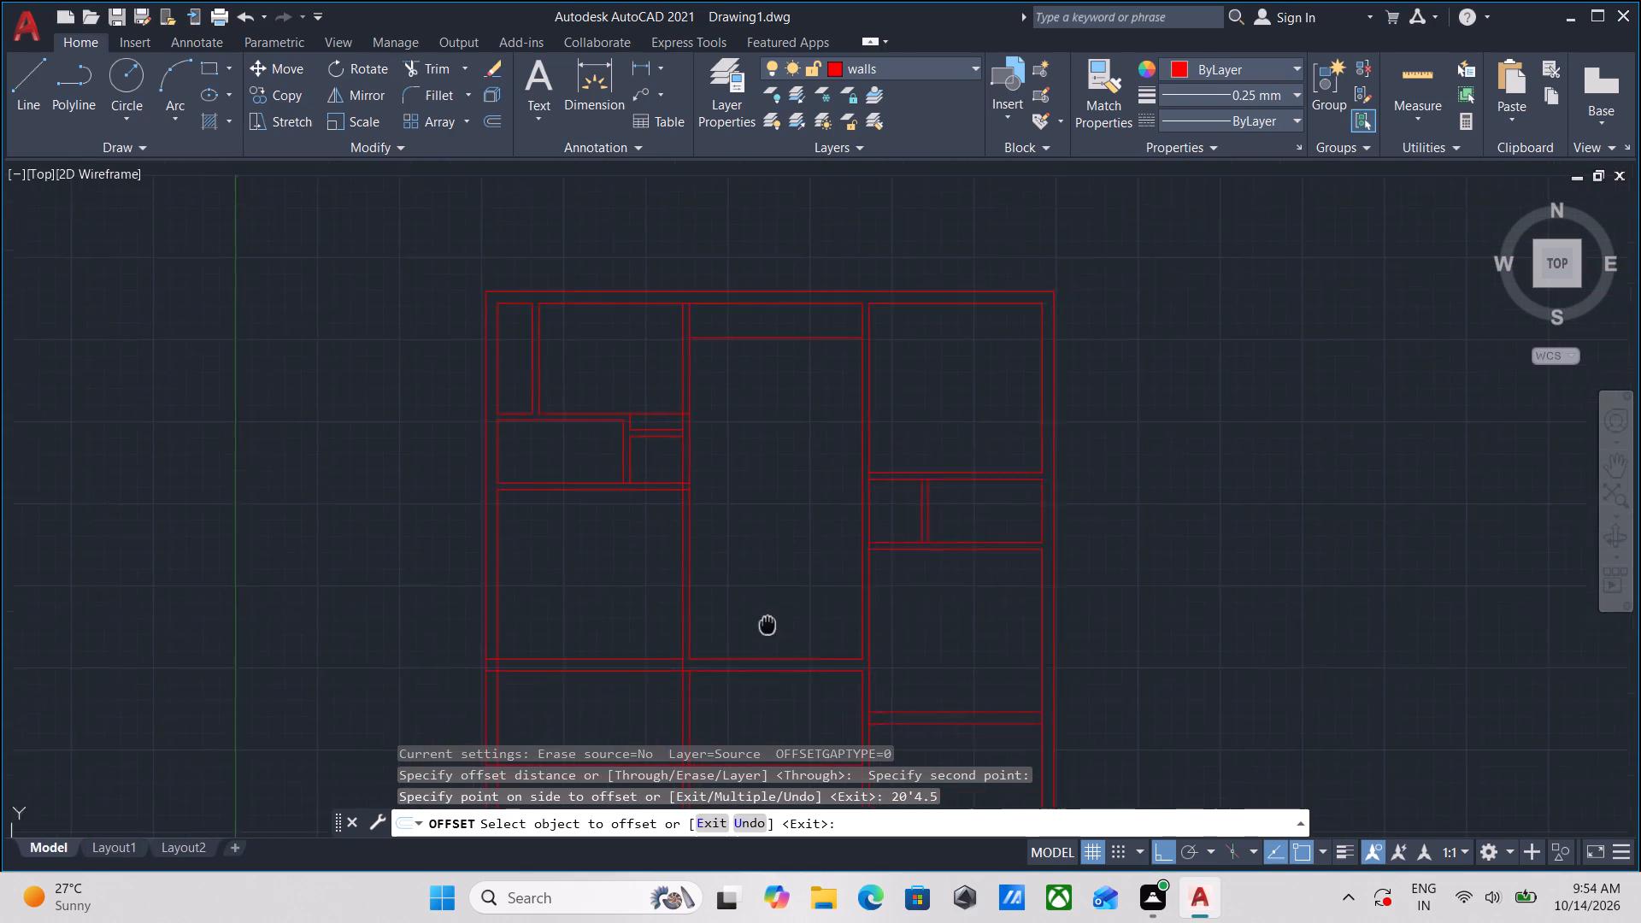
{"action": "middle_click_drag", "start_coordinate": [765, 638], "coordinate": [763, 639]}
{"action": "middle_click_drag", "start_coordinate": [747, 427], "coordinate": [730, 476]}
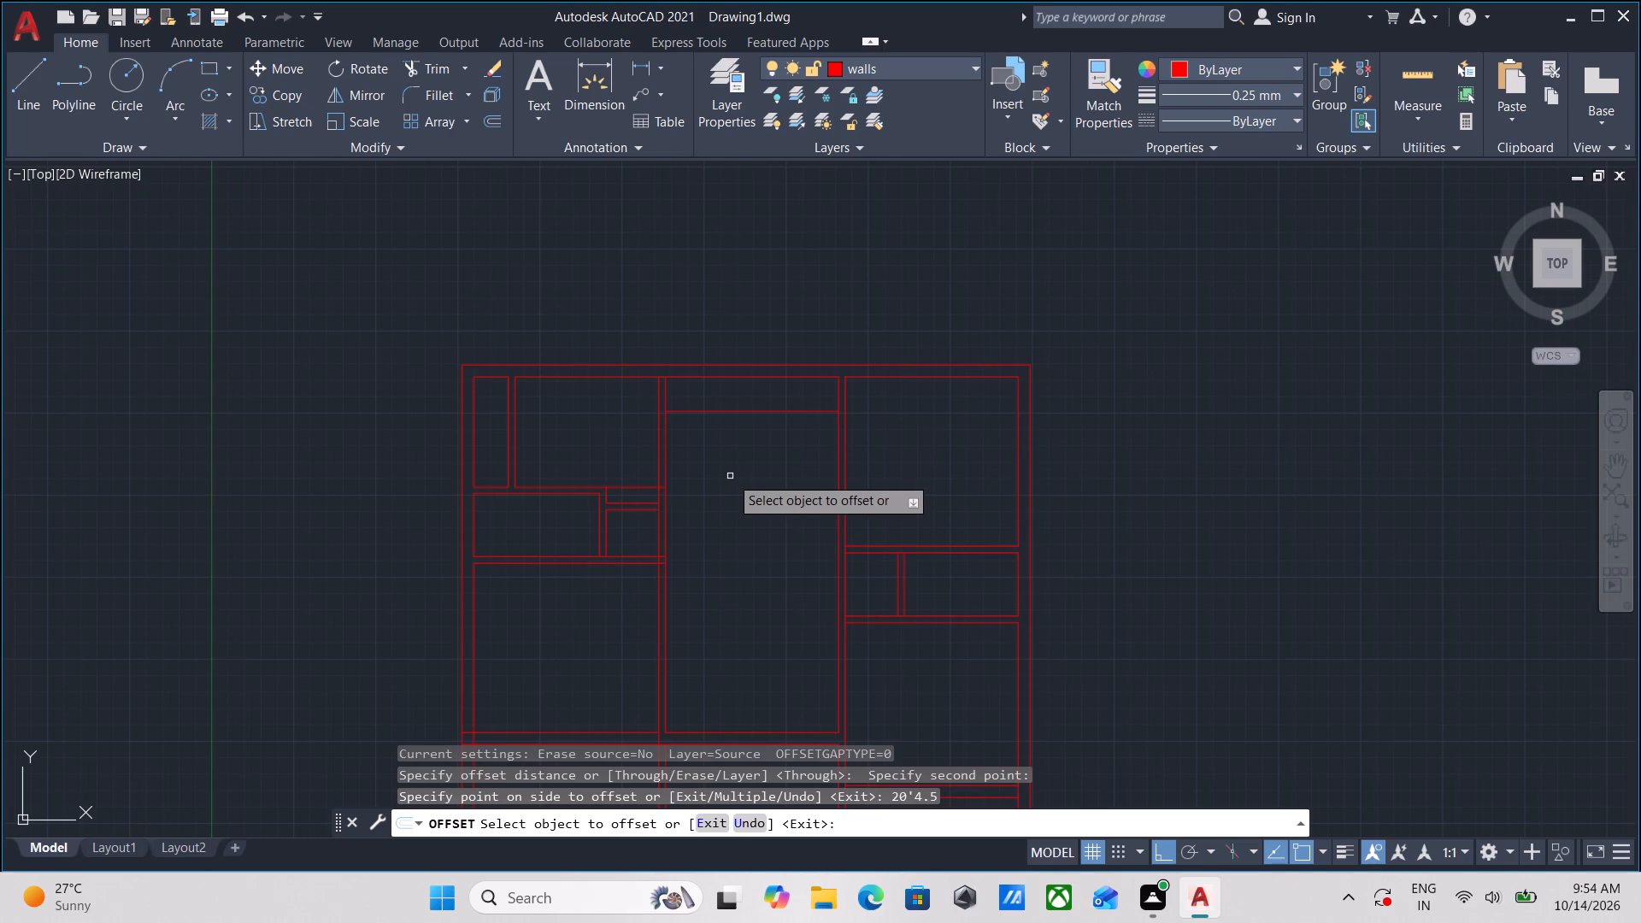
{"action": "middle_click_drag", "start_coordinate": [730, 476], "coordinate": [734, 528]}
{"action": "scroll", "coordinate": [761, 449], "scroll_direction": "up", "scroll_amount": 3}
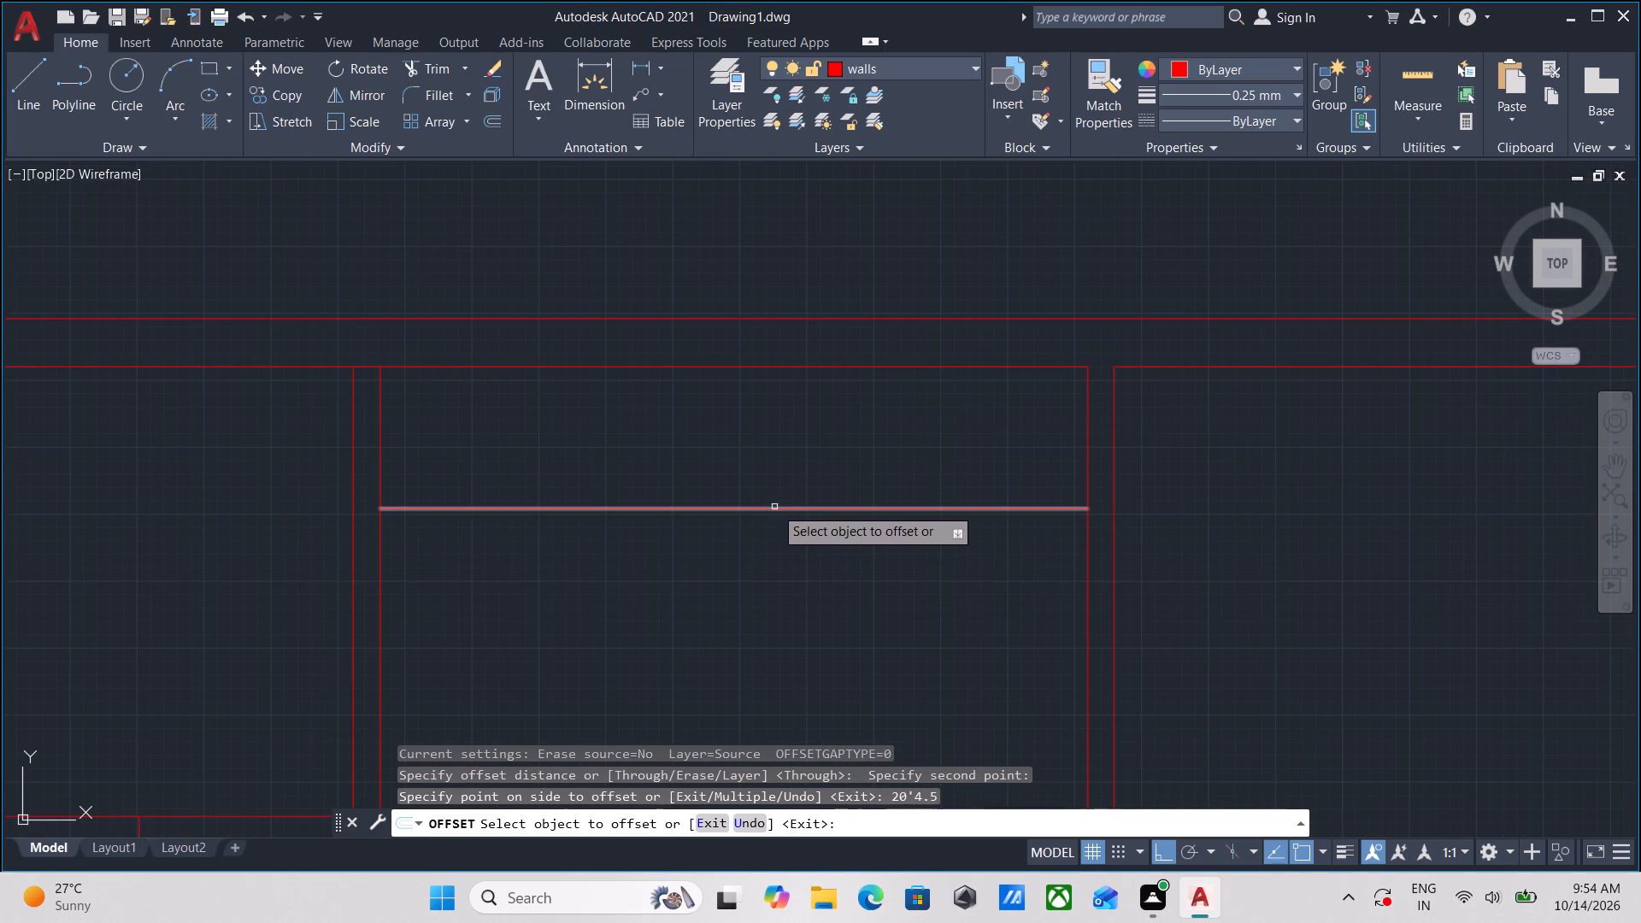
{"action": "left_click", "coordinate": [774, 506]}
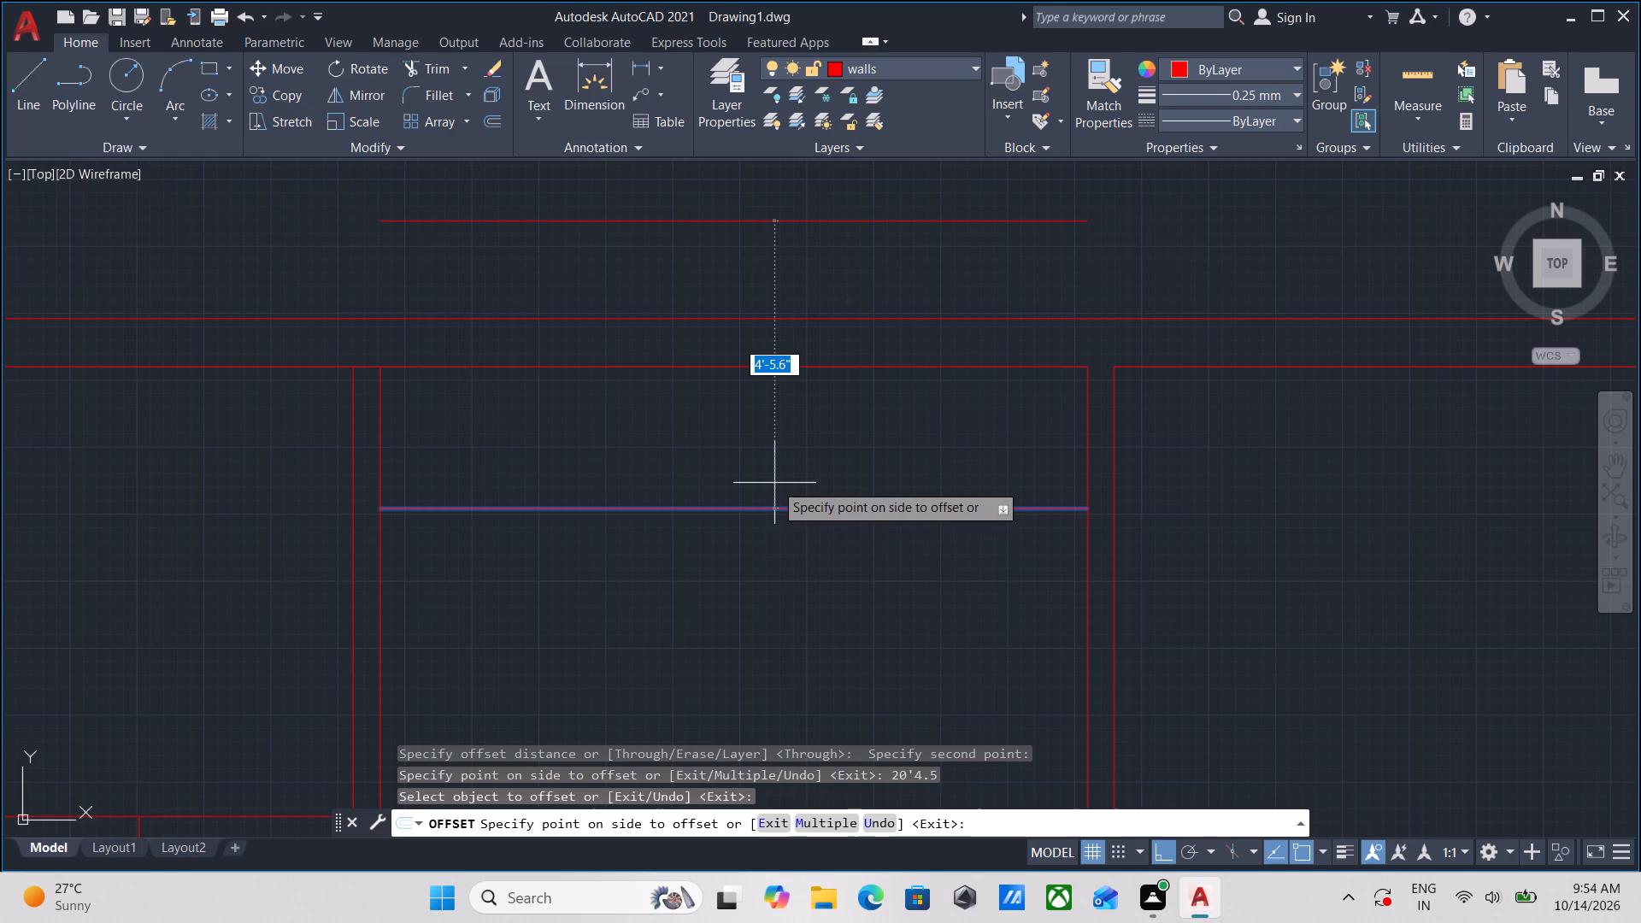
{"action": "key", "text": "5"}
{"action": "key", "text": "Return"}
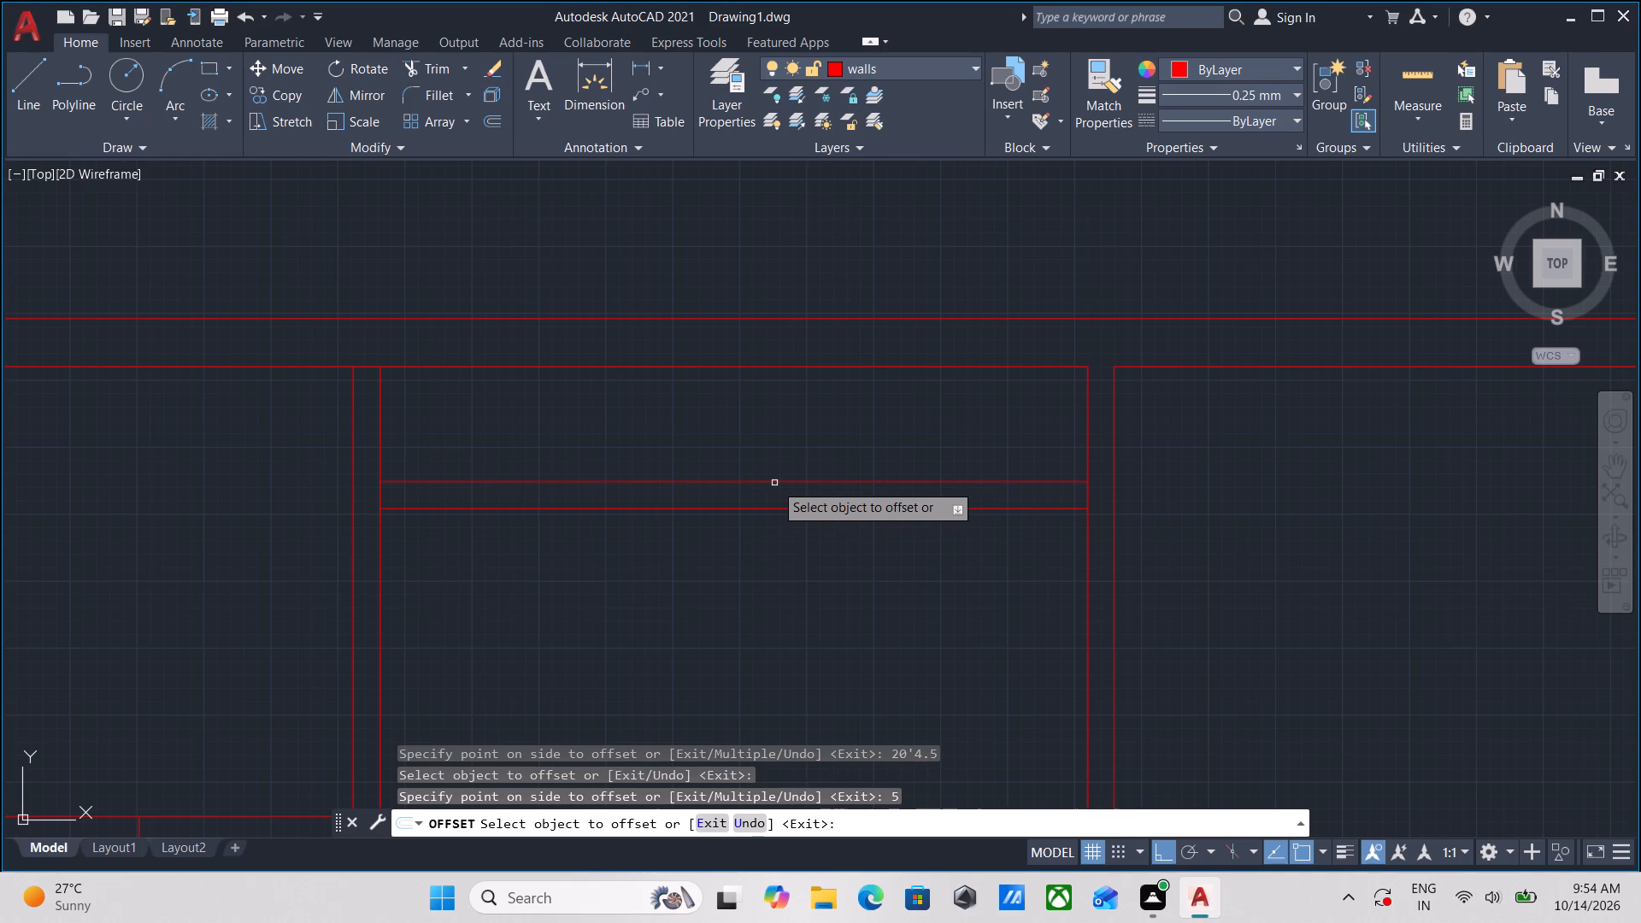
{"action": "middle_click_drag", "start_coordinate": [723, 435], "coordinate": [730, 486]}
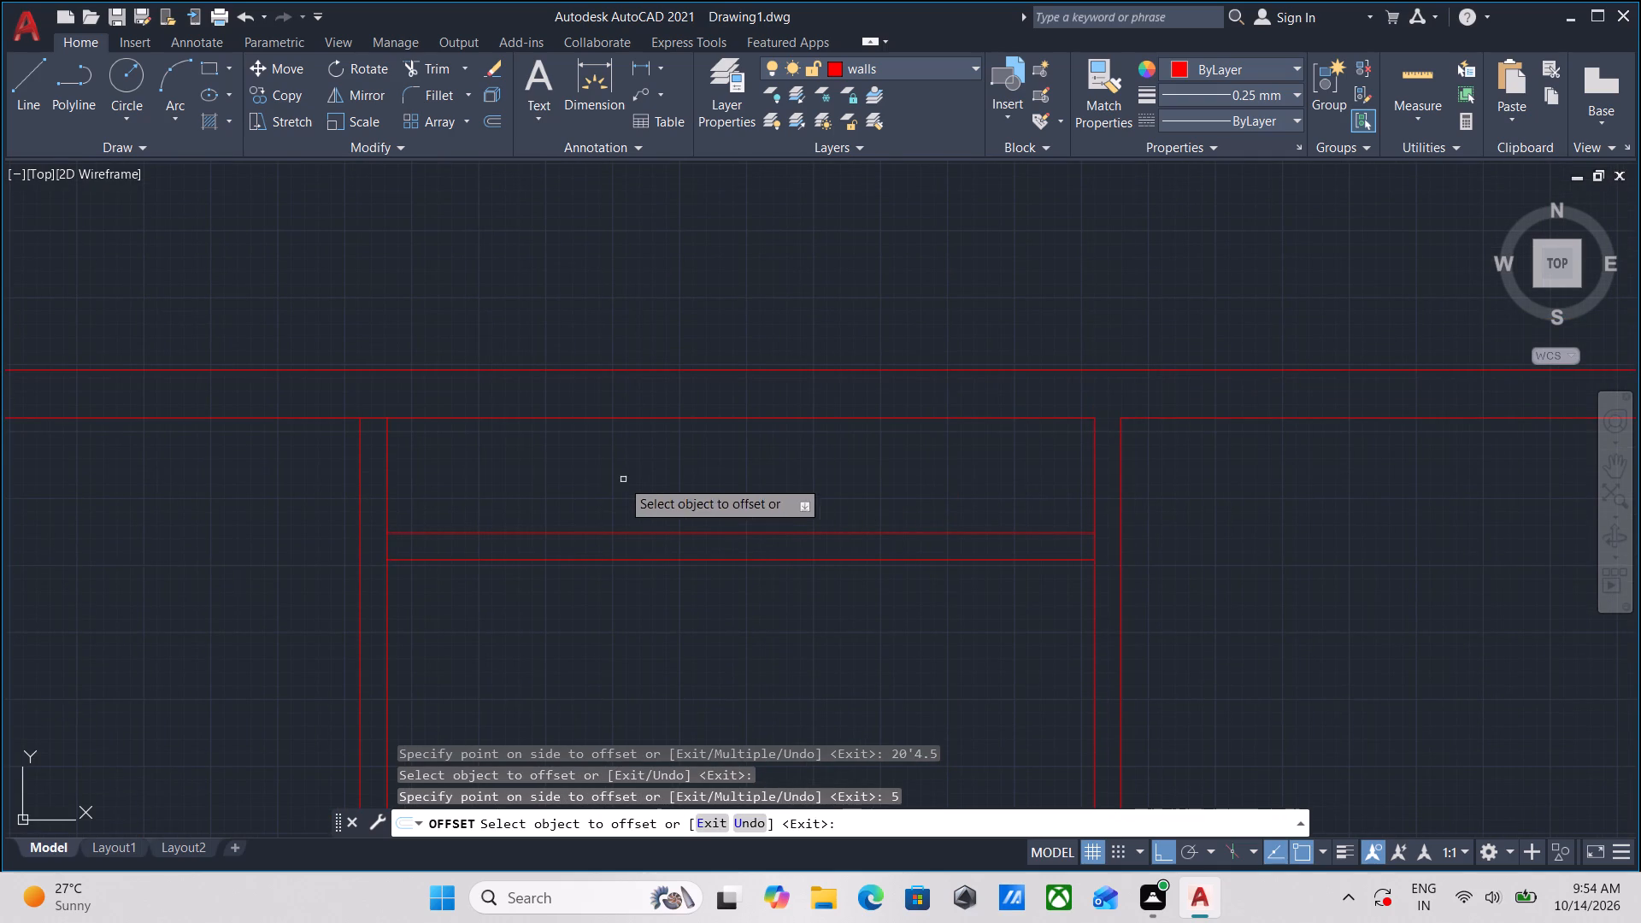
{"action": "key", "text": "Escape"}
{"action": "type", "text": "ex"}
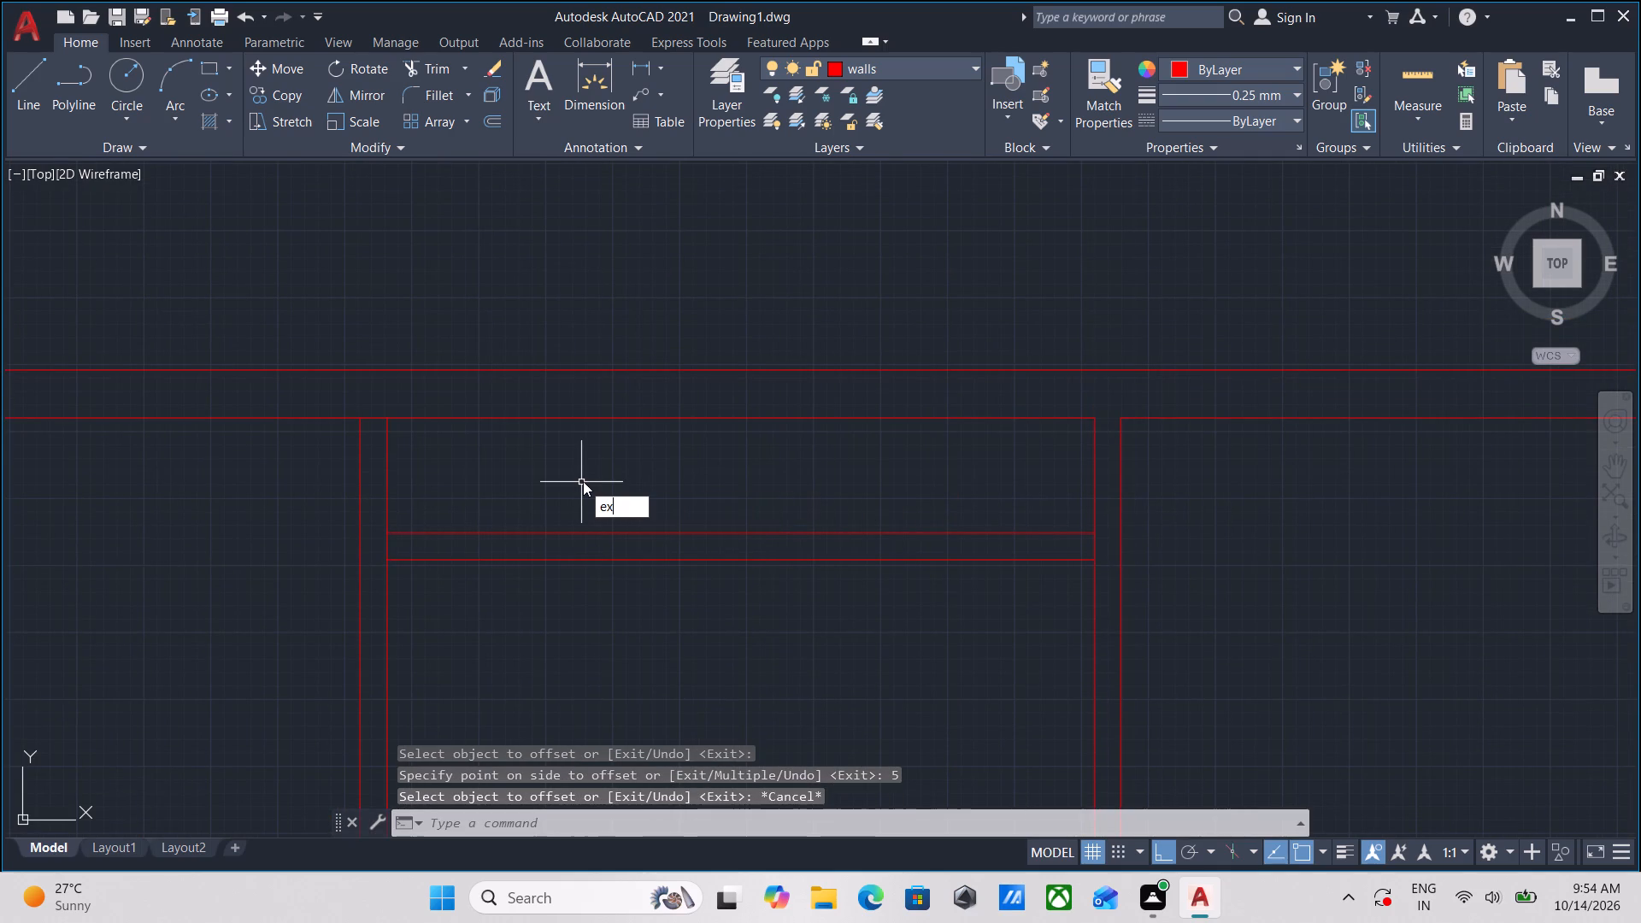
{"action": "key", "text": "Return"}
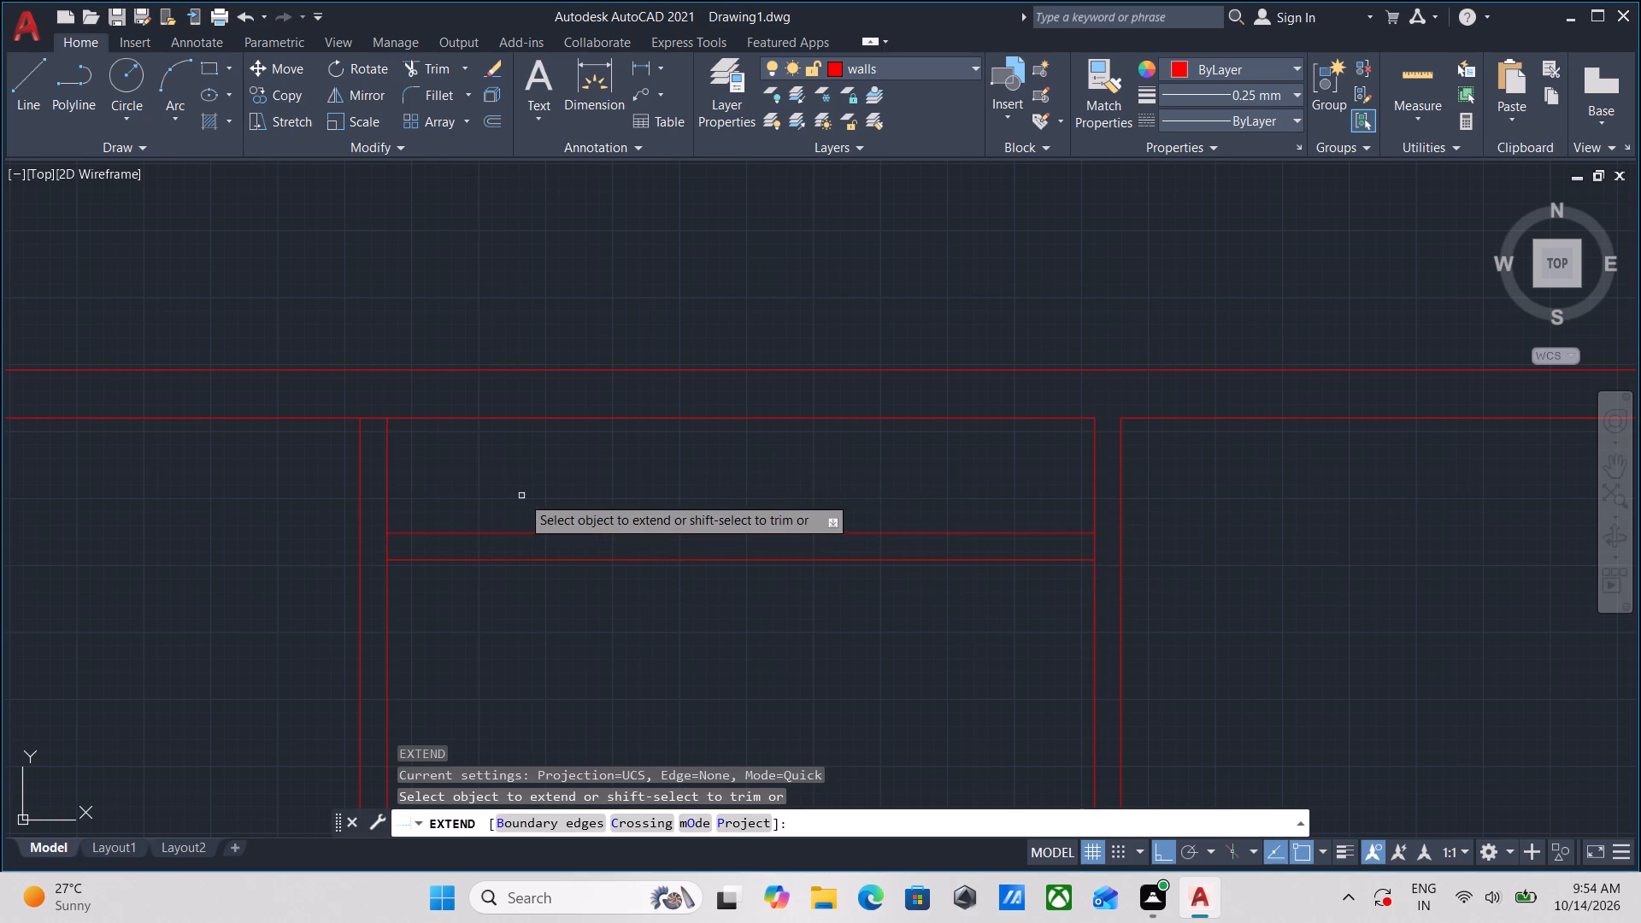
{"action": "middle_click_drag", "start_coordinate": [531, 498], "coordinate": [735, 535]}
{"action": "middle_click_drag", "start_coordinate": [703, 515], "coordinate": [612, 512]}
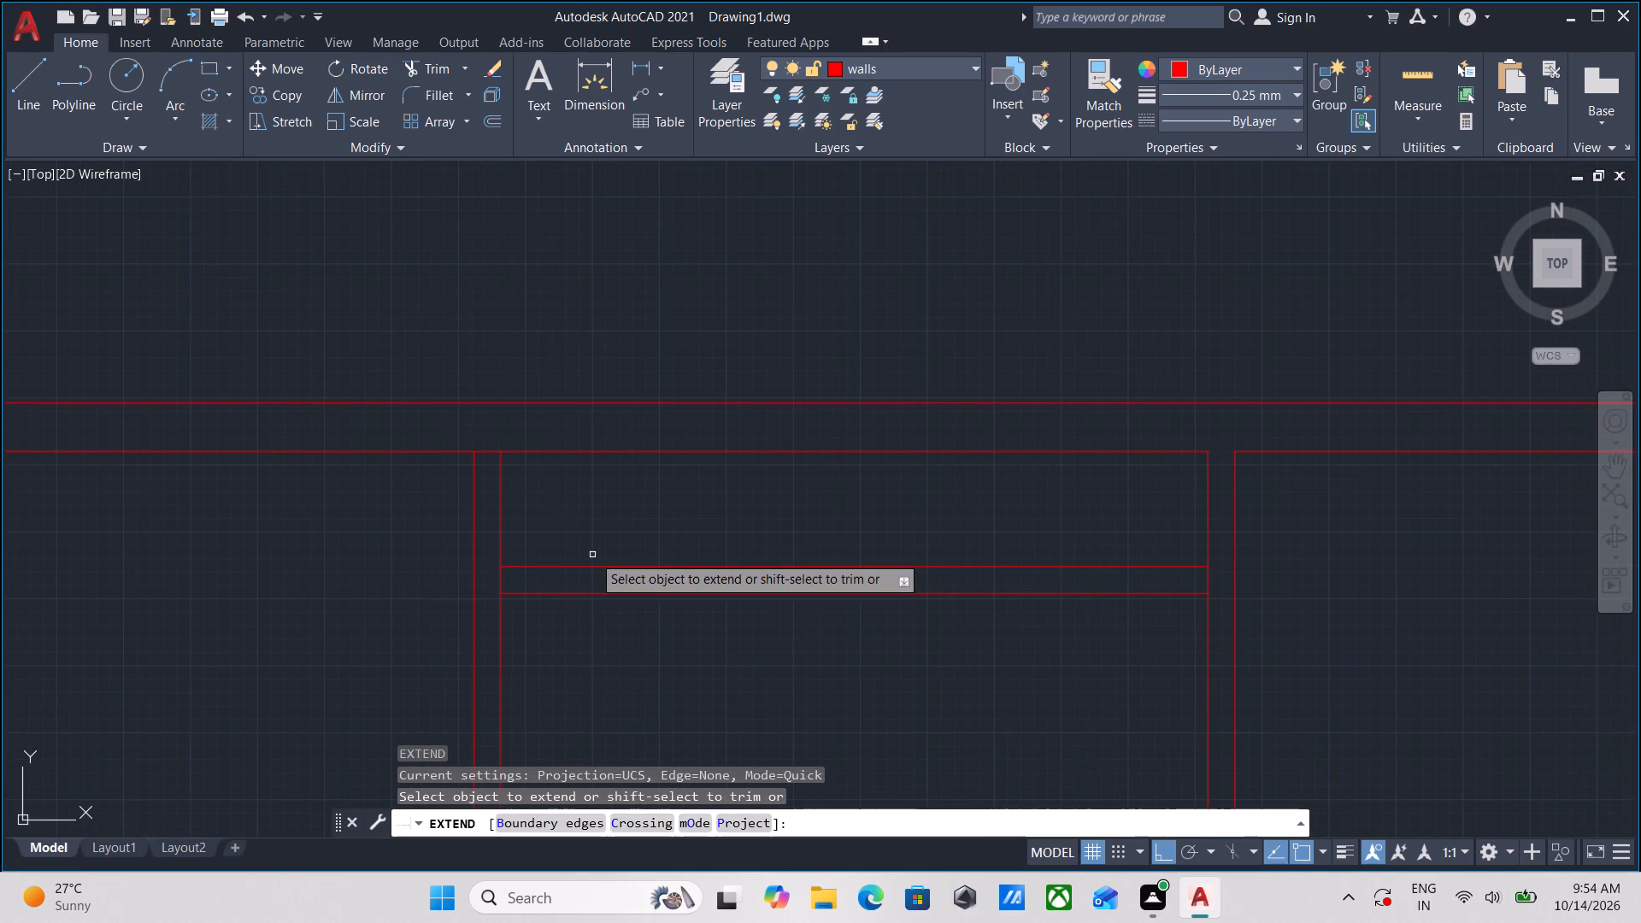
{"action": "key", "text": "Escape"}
Trim the middle bay's left and right inner wall lines between the two lines of the top partition.
{"action": "middle_click_drag", "start_coordinate": [572, 603], "coordinate": [597, 580]}
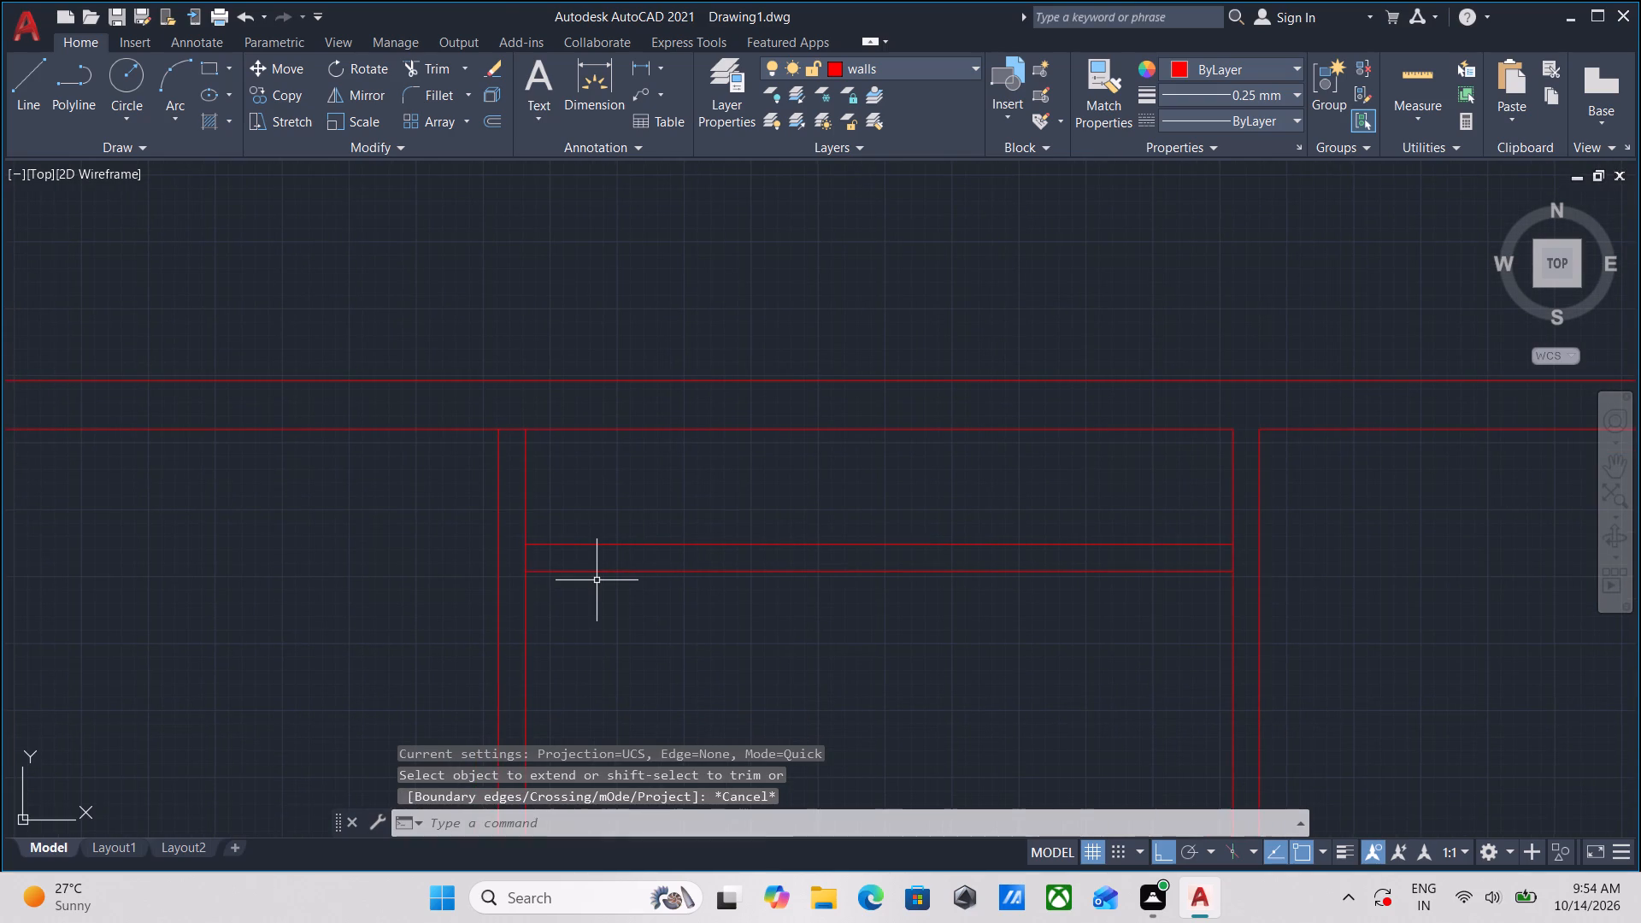
{"action": "type", "text": "tr"}
{"action": "key", "text": "Return"}
{"action": "scroll", "coordinate": [557, 587], "scroll_direction": "up", "scroll_amount": 3}
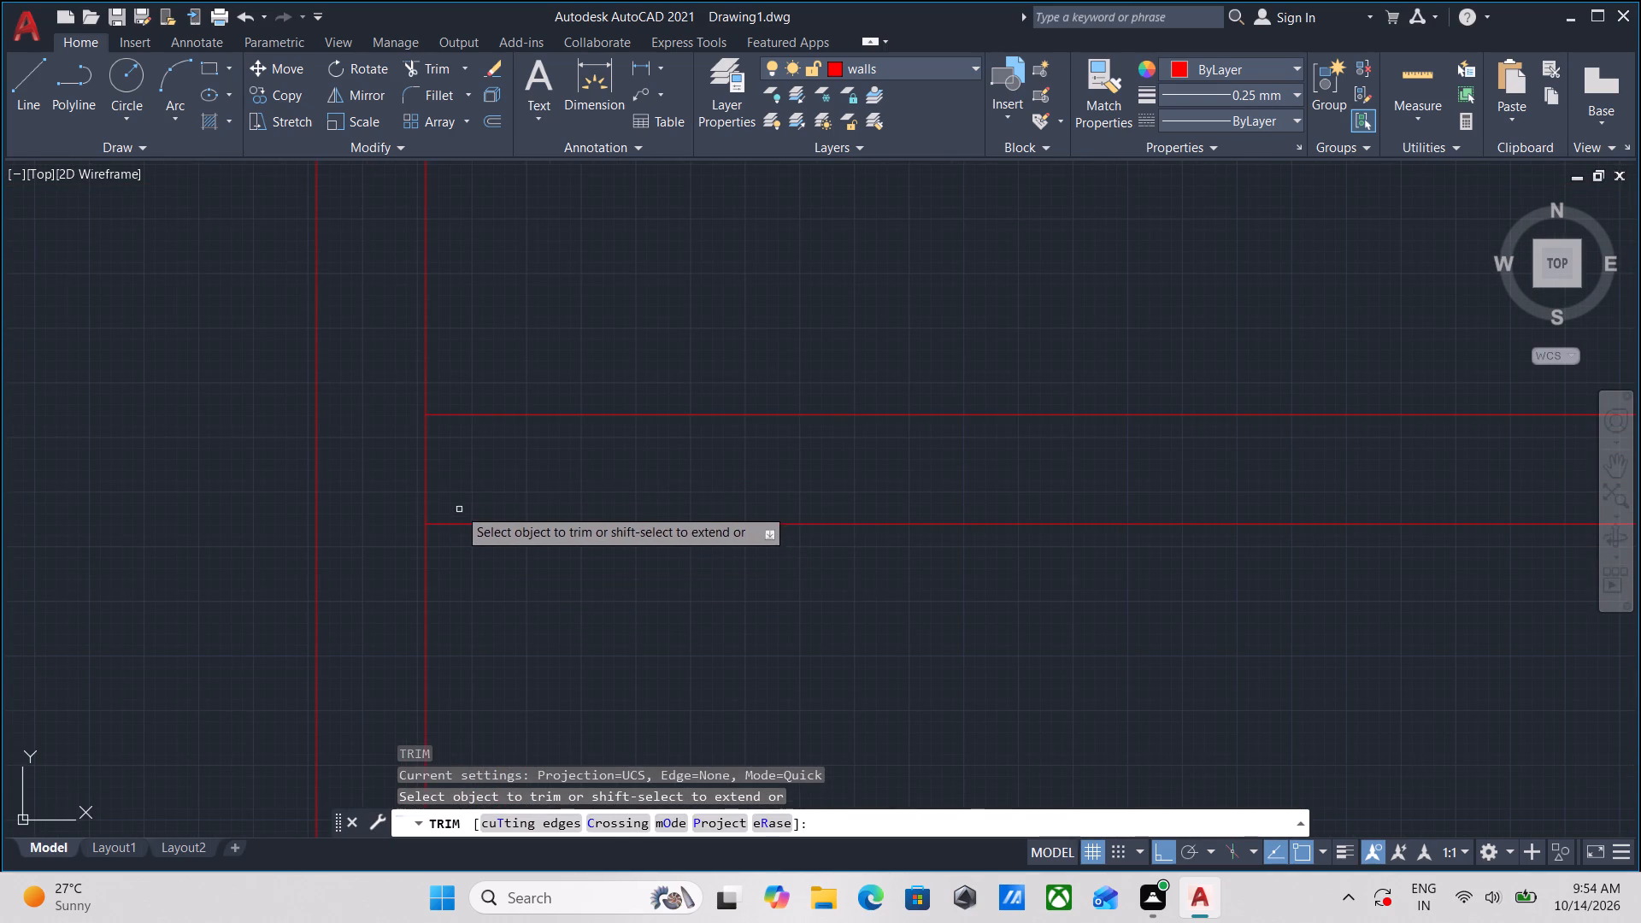
{"action": "left_click", "coordinate": [399, 475]}
{"action": "left_click", "coordinate": [726, 485]}
{"action": "scroll", "coordinate": [767, 467], "scroll_direction": "down", "scroll_amount": 3}
{"action": "middle_click_drag", "start_coordinate": [767, 467], "coordinate": [418, 485]}
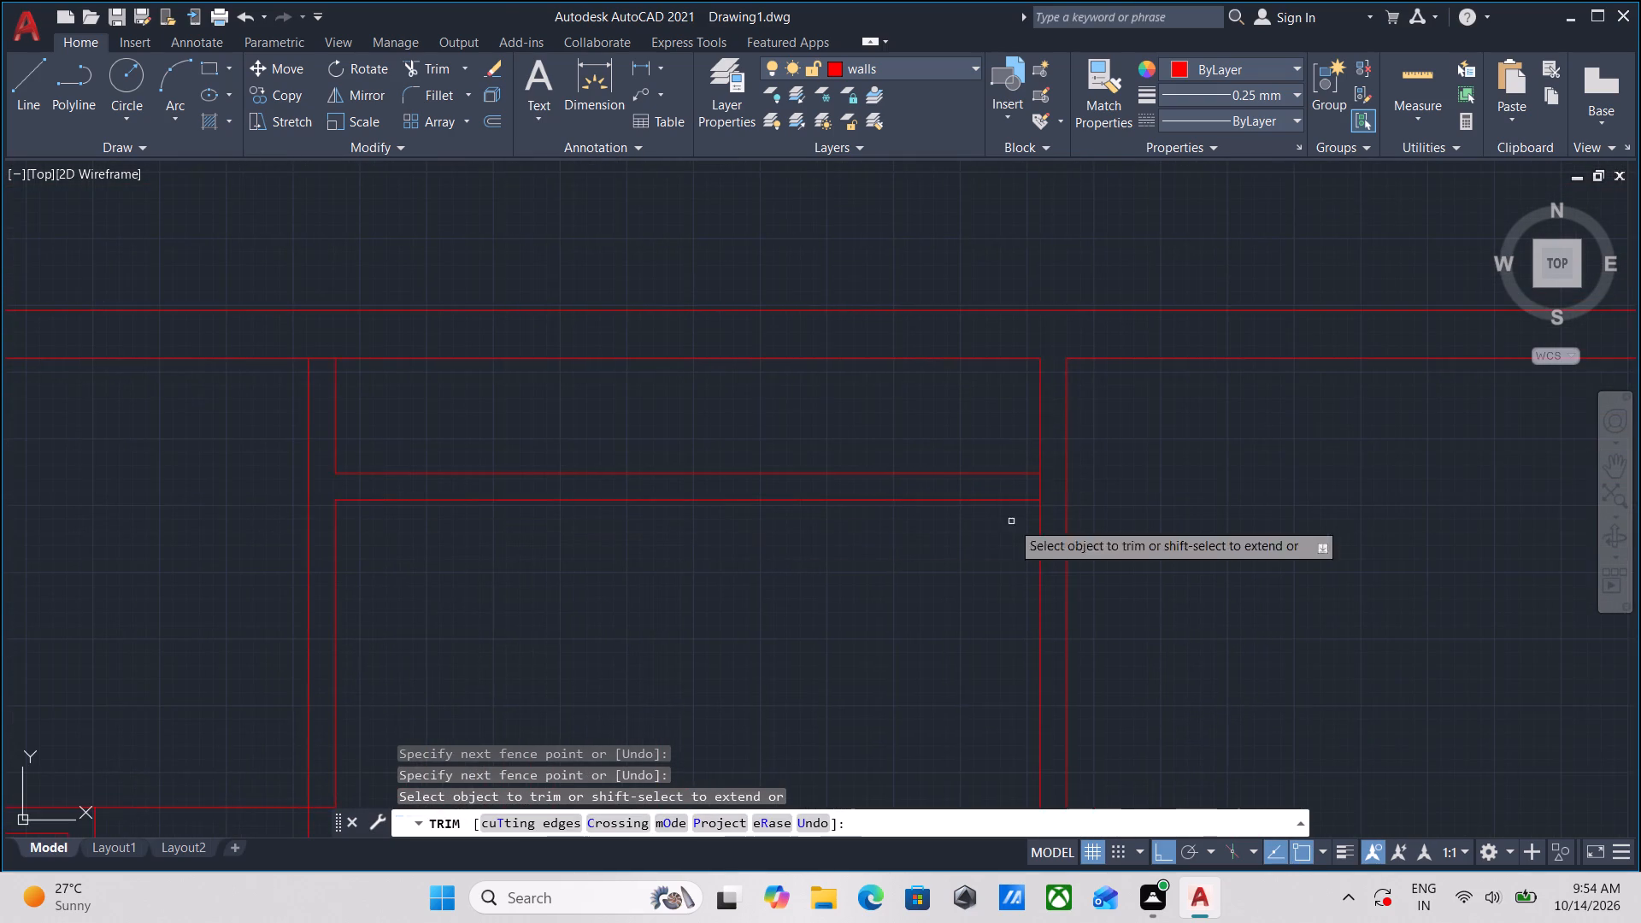
{"action": "scroll", "coordinate": [1120, 507], "scroll_direction": "up", "scroll_amount": 3}
{"action": "left_click", "coordinate": [787, 461]}
{"action": "left_click", "coordinate": [901, 456]}
{"action": "scroll", "coordinate": [888, 453], "scroll_direction": "down", "scroll_amount": 2}
{"action": "middle_click_drag", "start_coordinate": [877, 456], "coordinate": [759, 541]}
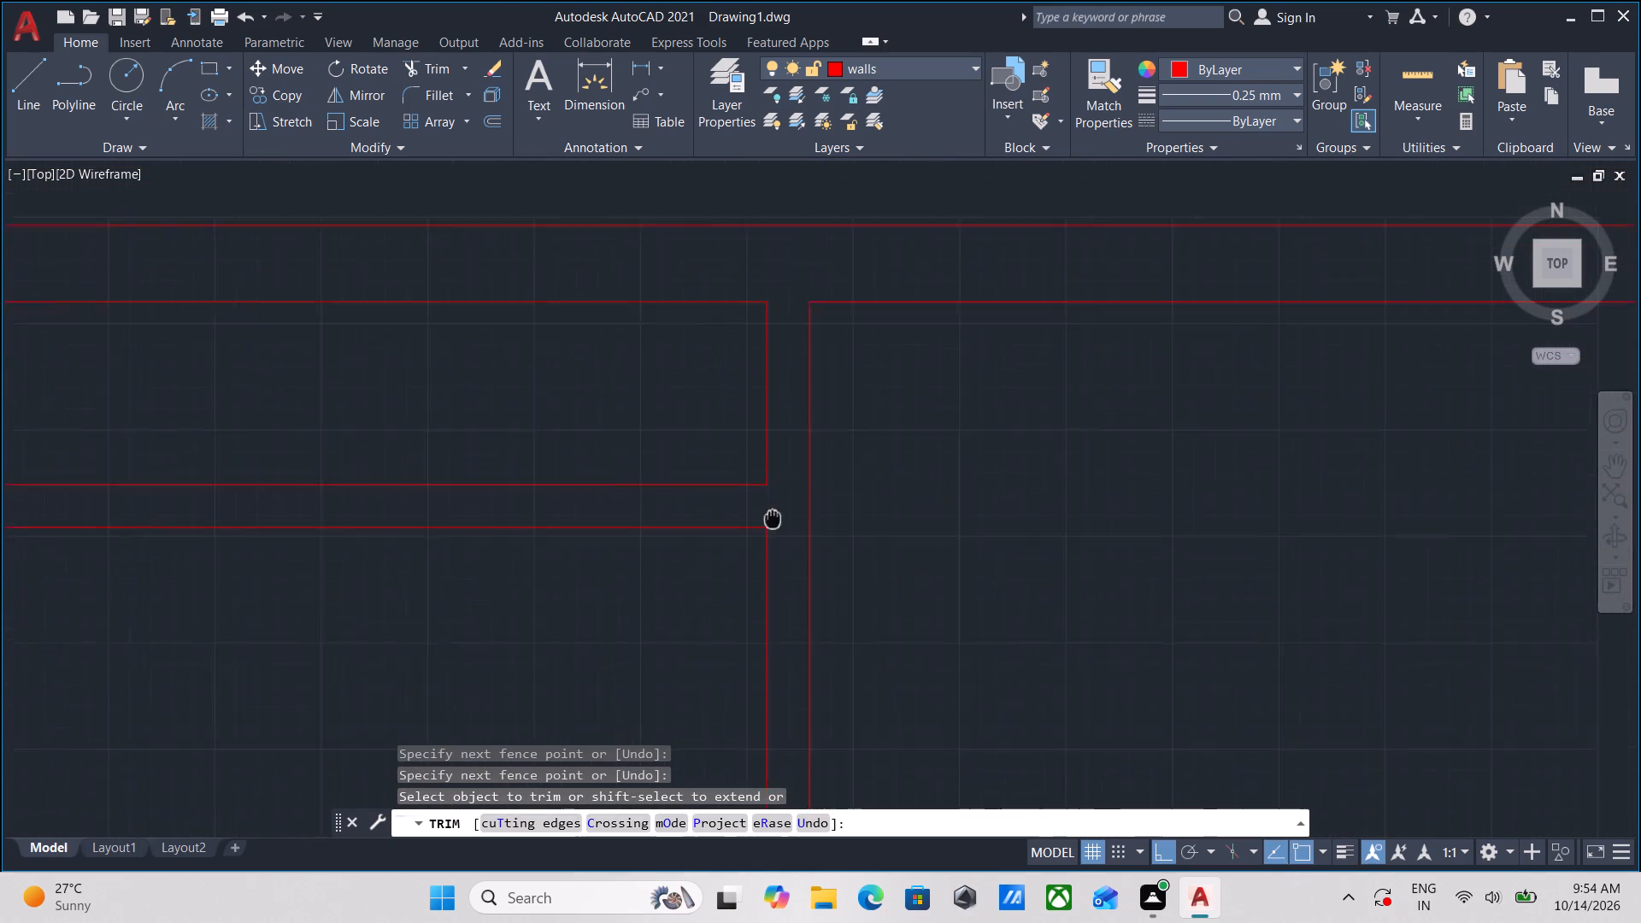
{"action": "middle_click_drag", "start_coordinate": [759, 541], "coordinate": [756, 585]}
{"action": "key", "text": "Escape"}
Extend the middle bay's right inner wall line and both lines of its left wall up to the outermost top wall line.
{"action": "middle_click_drag", "start_coordinate": [628, 462], "coordinate": [811, 503]}
{"action": "scroll", "coordinate": [815, 503], "scroll_direction": "down", "scroll_amount": 1}
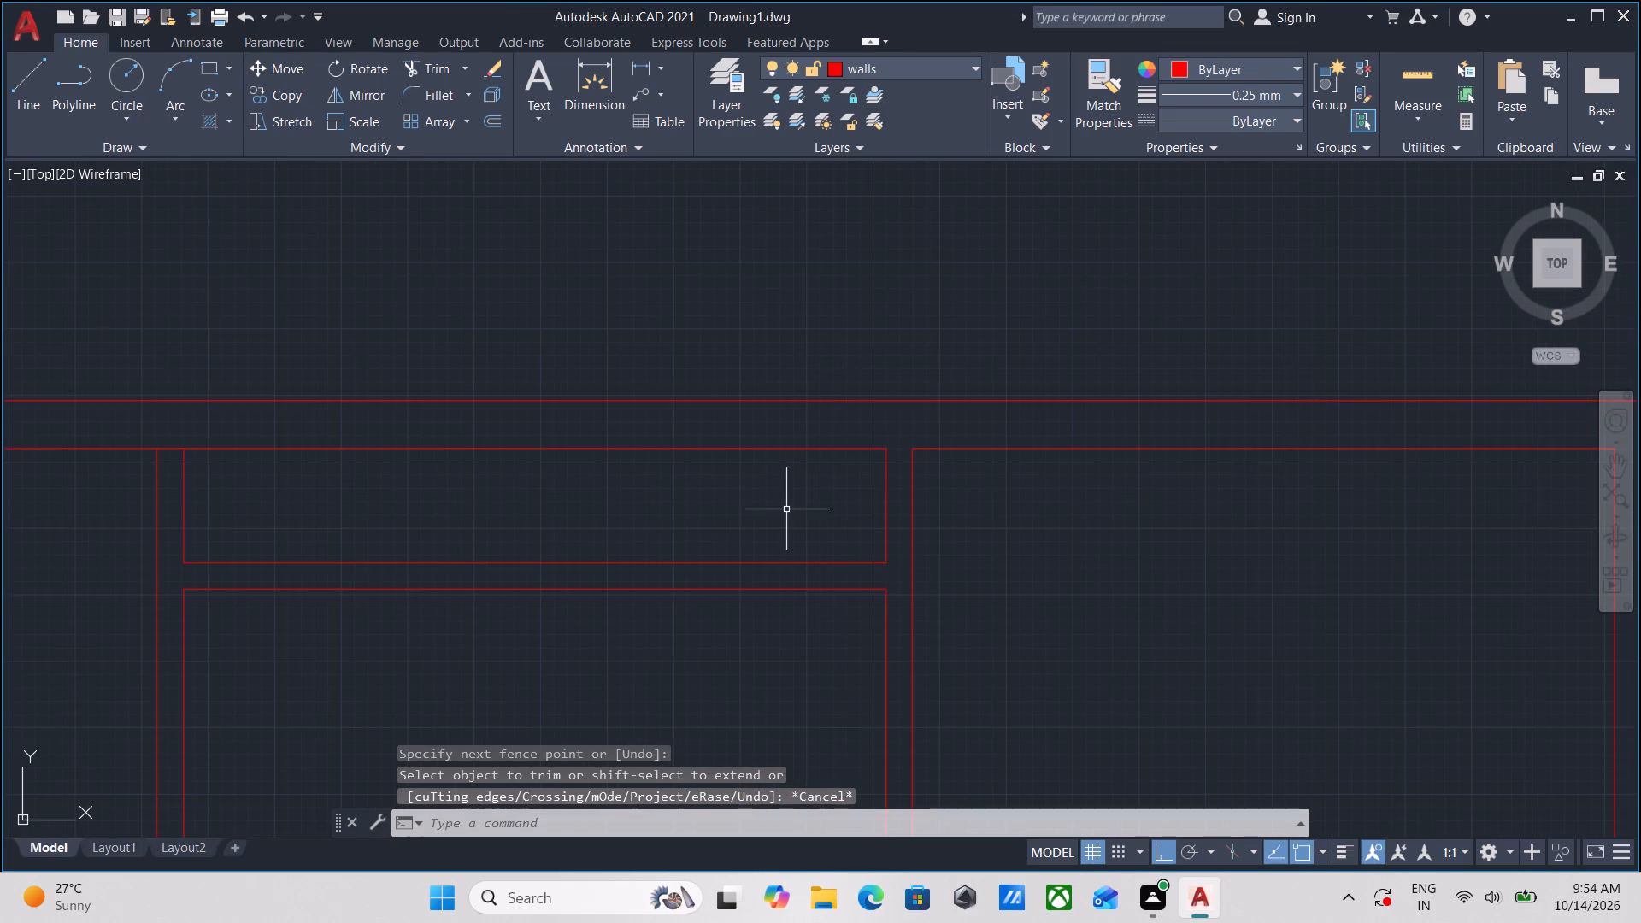
{"action": "type", "text": "ex"}
{"action": "key", "text": "Return"}
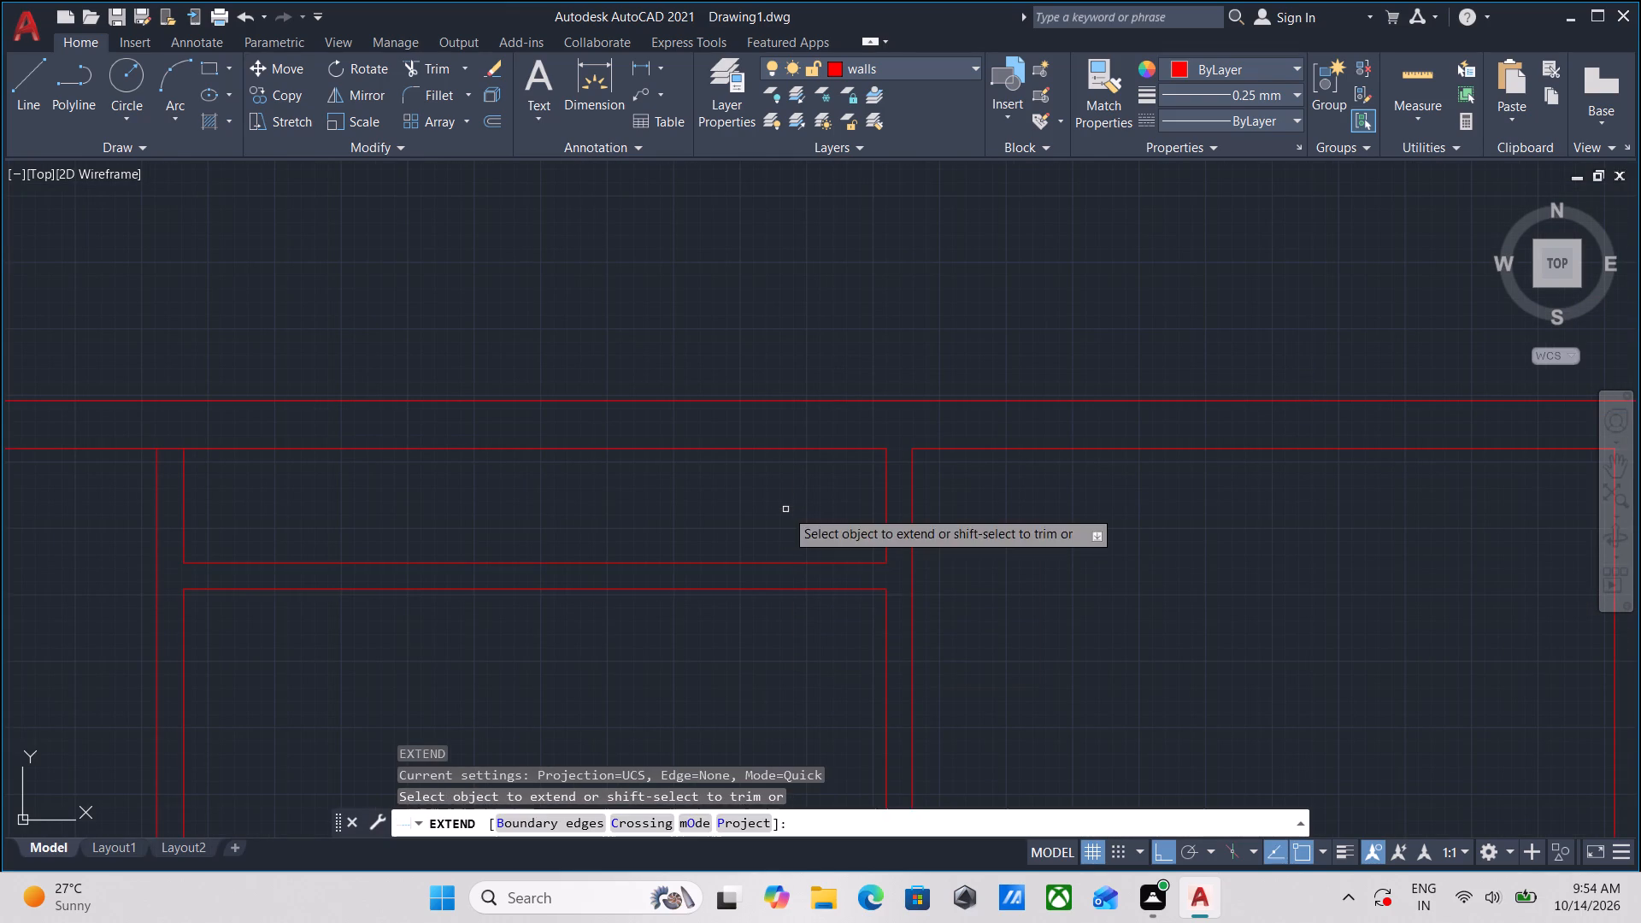
{"action": "left_click", "coordinate": [885, 470]}
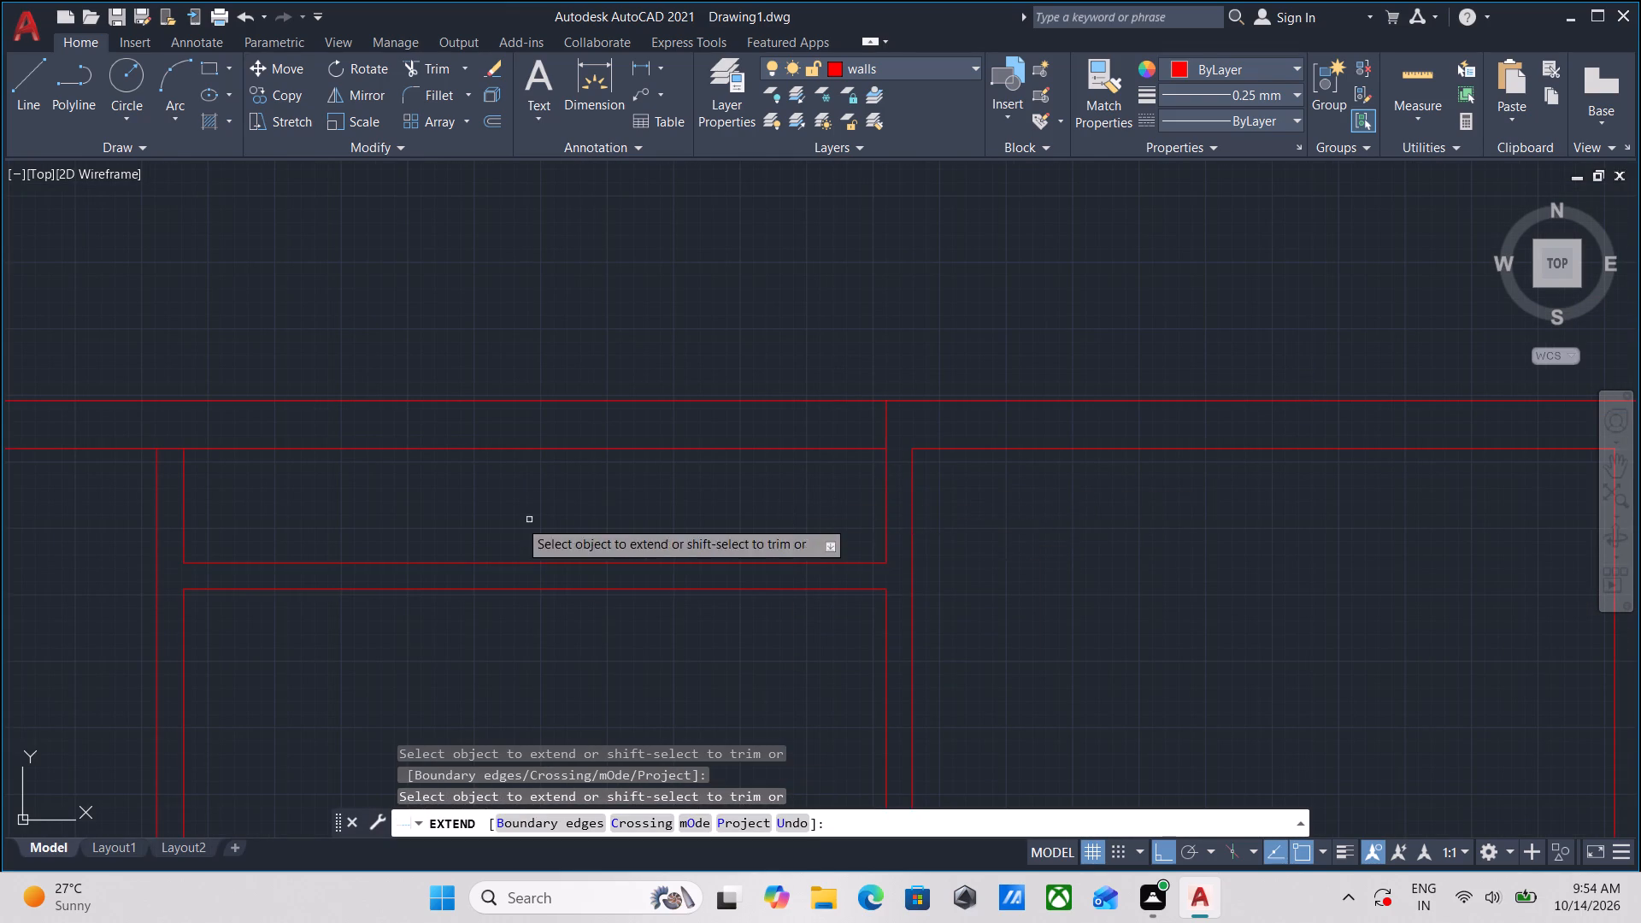
{"action": "middle_click_drag", "start_coordinate": [485, 509], "coordinate": [785, 520]}
{"action": "left_click", "coordinate": [485, 494]}
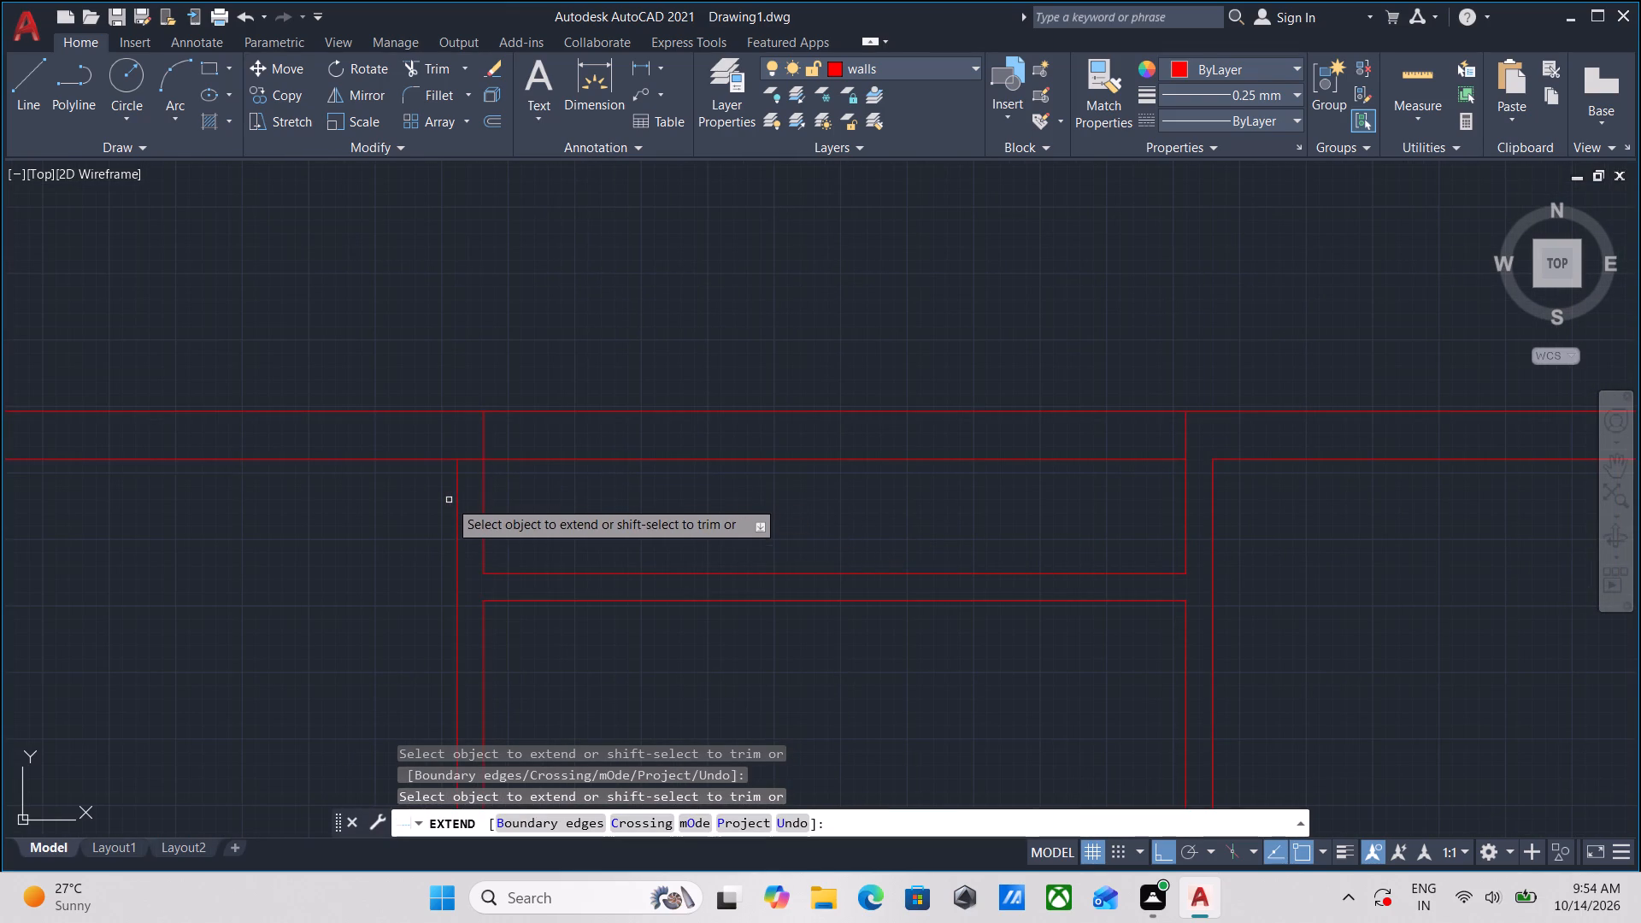
{"action": "left_click", "coordinate": [456, 493]}
{"action": "middle_click_drag", "start_coordinate": [695, 511], "coordinate": [668, 550]}
{"action": "key", "text": "Escape"}
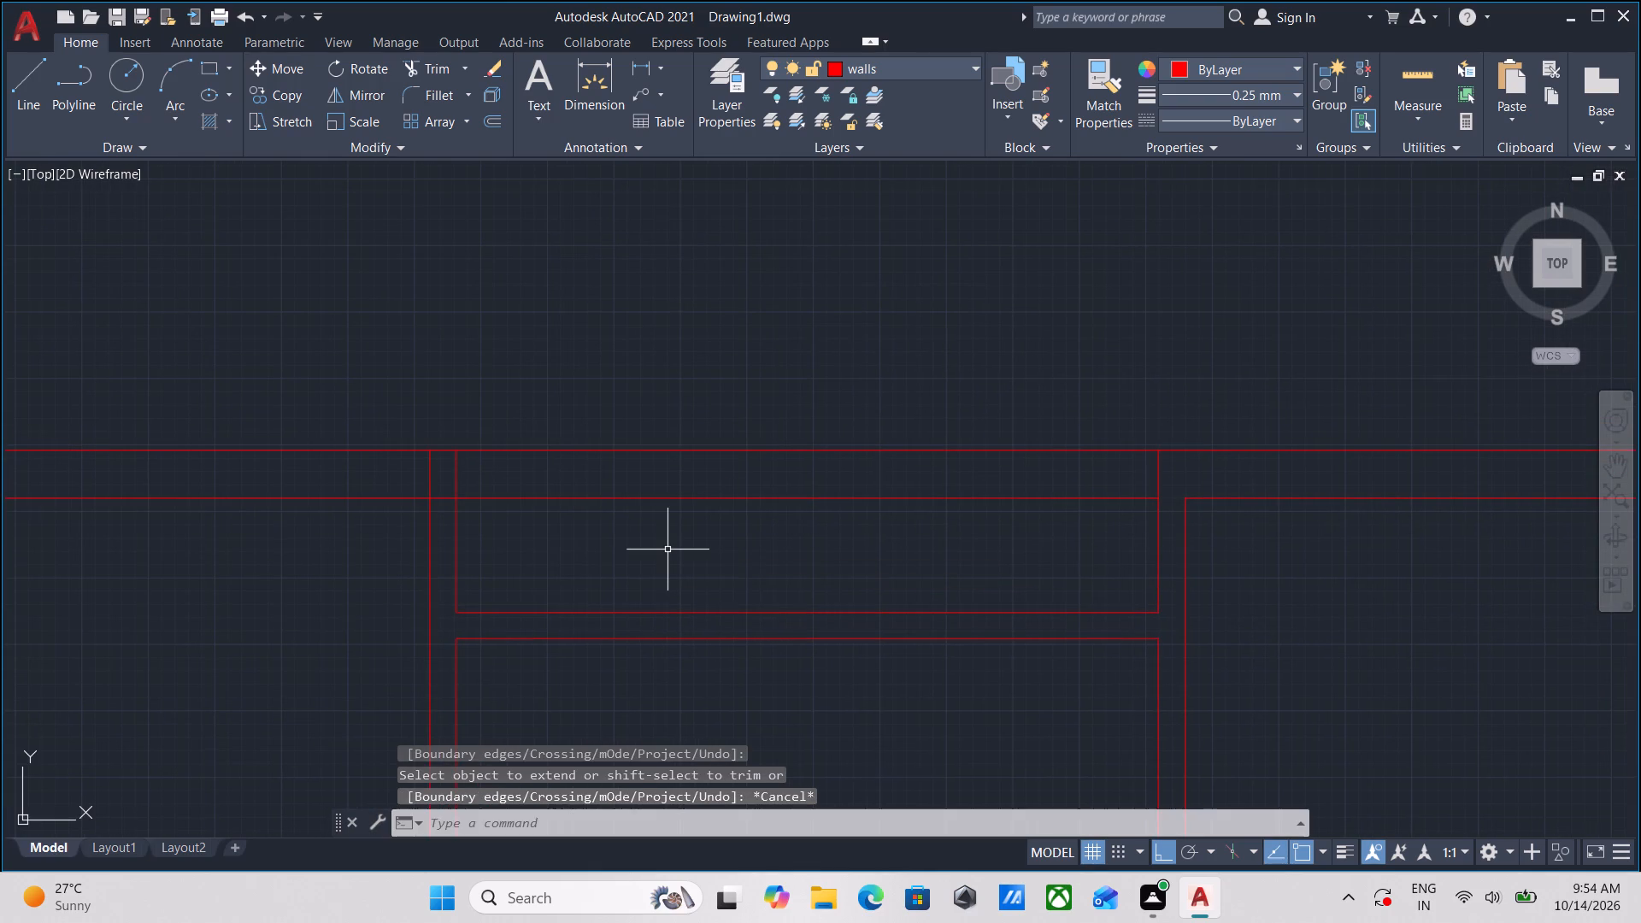
Extend the remaining line of the middle bay's right wall up to the outermost top wall line.
{"action": "middle_click_drag", "start_coordinate": [820, 568], "coordinate": [715, 580]}
{"action": "type", "text": "ex"}
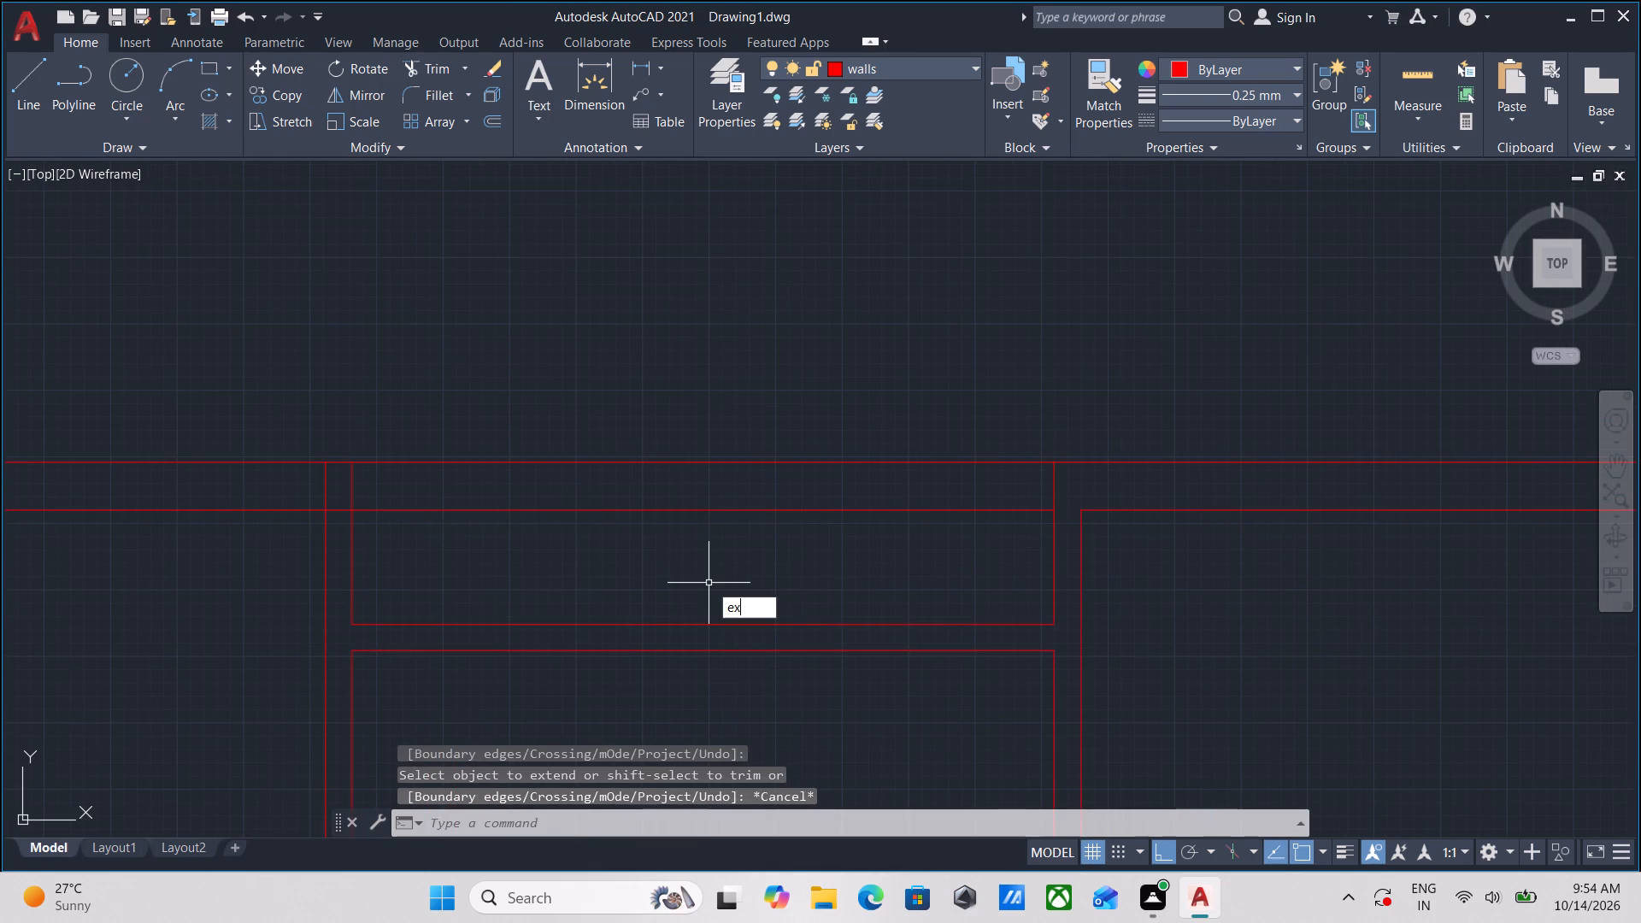
{"action": "key", "text": "Return"}
{"action": "left_click", "coordinate": [1078, 537]}
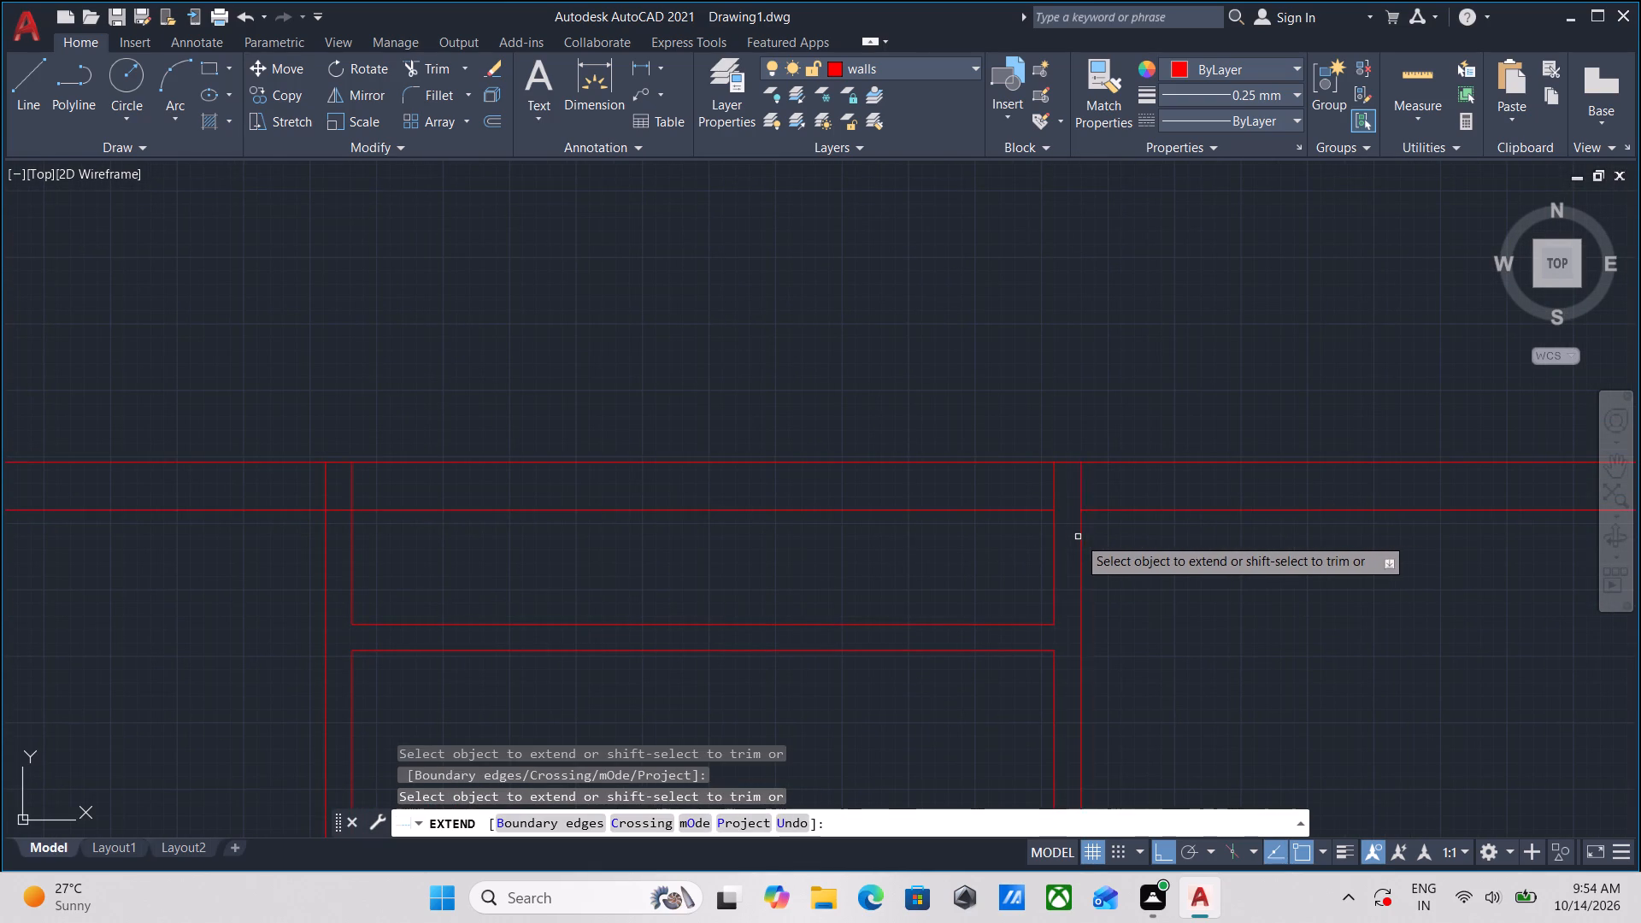
{"action": "middle_click_drag", "start_coordinate": [820, 538], "coordinate": [895, 511]}
{"action": "scroll", "coordinate": [867, 517], "scroll_direction": "down", "scroll_amount": 6}
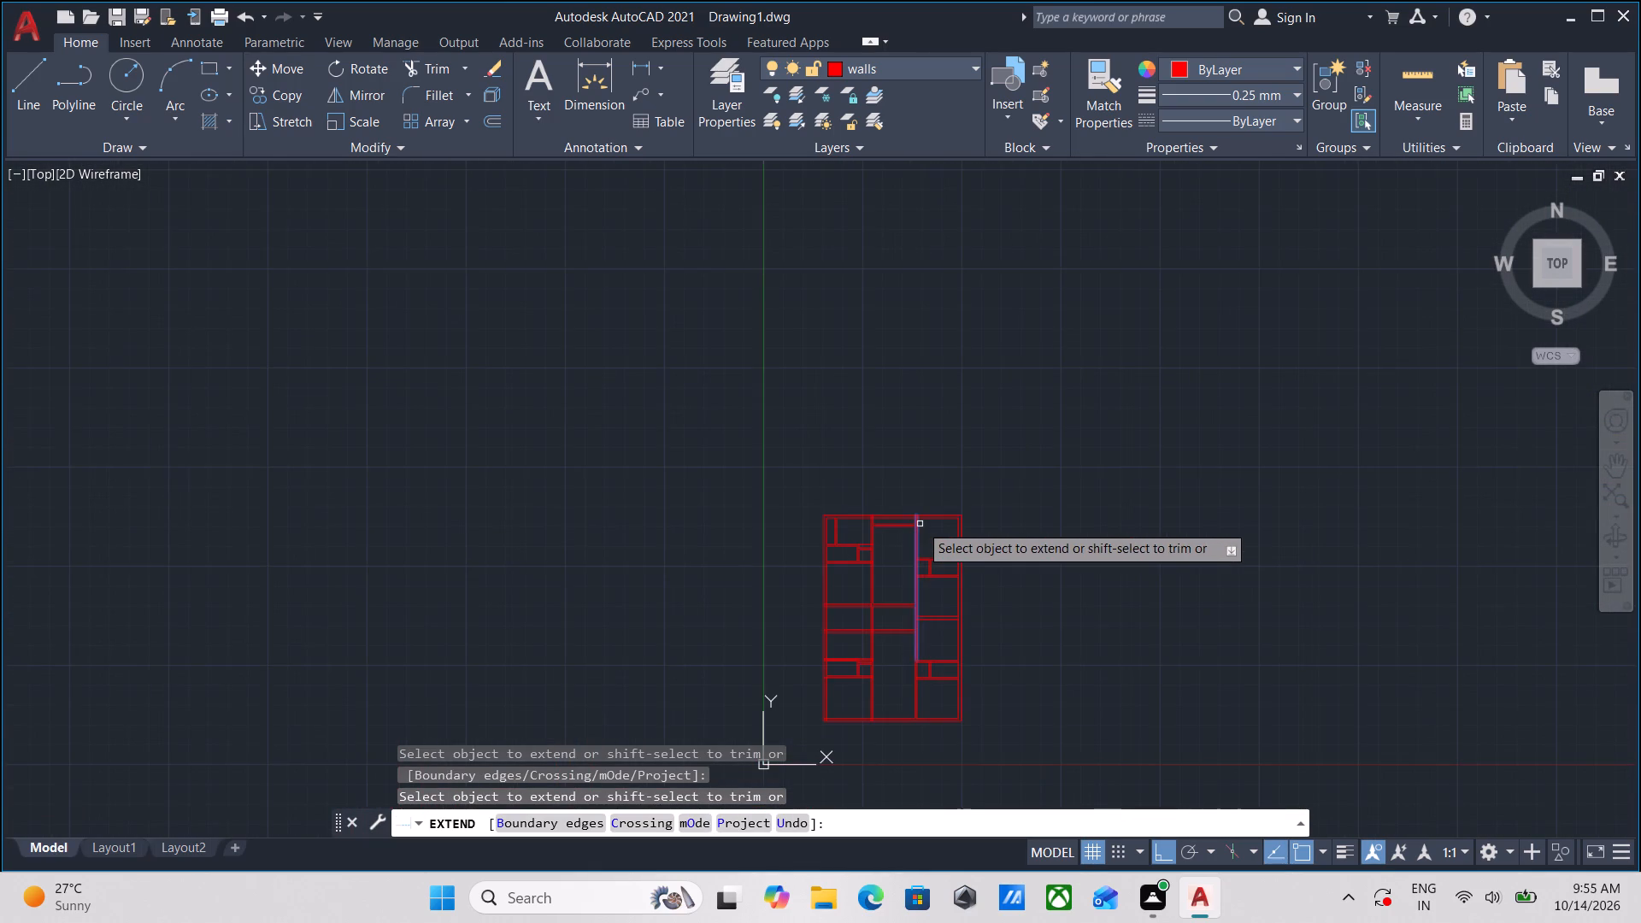
{"action": "scroll", "coordinate": [916, 521], "scroll_direction": "up", "scroll_amount": 3}
{"action": "key", "text": "Escape"}
Trim both lines of the top exterior wall across the middle bay, leaving a recess above the top partition.
{"action": "scroll", "coordinate": [854, 519], "scroll_direction": "up", "scroll_amount": 3}
{"action": "middle_click_drag", "start_coordinate": [799, 535], "coordinate": [792, 556]}
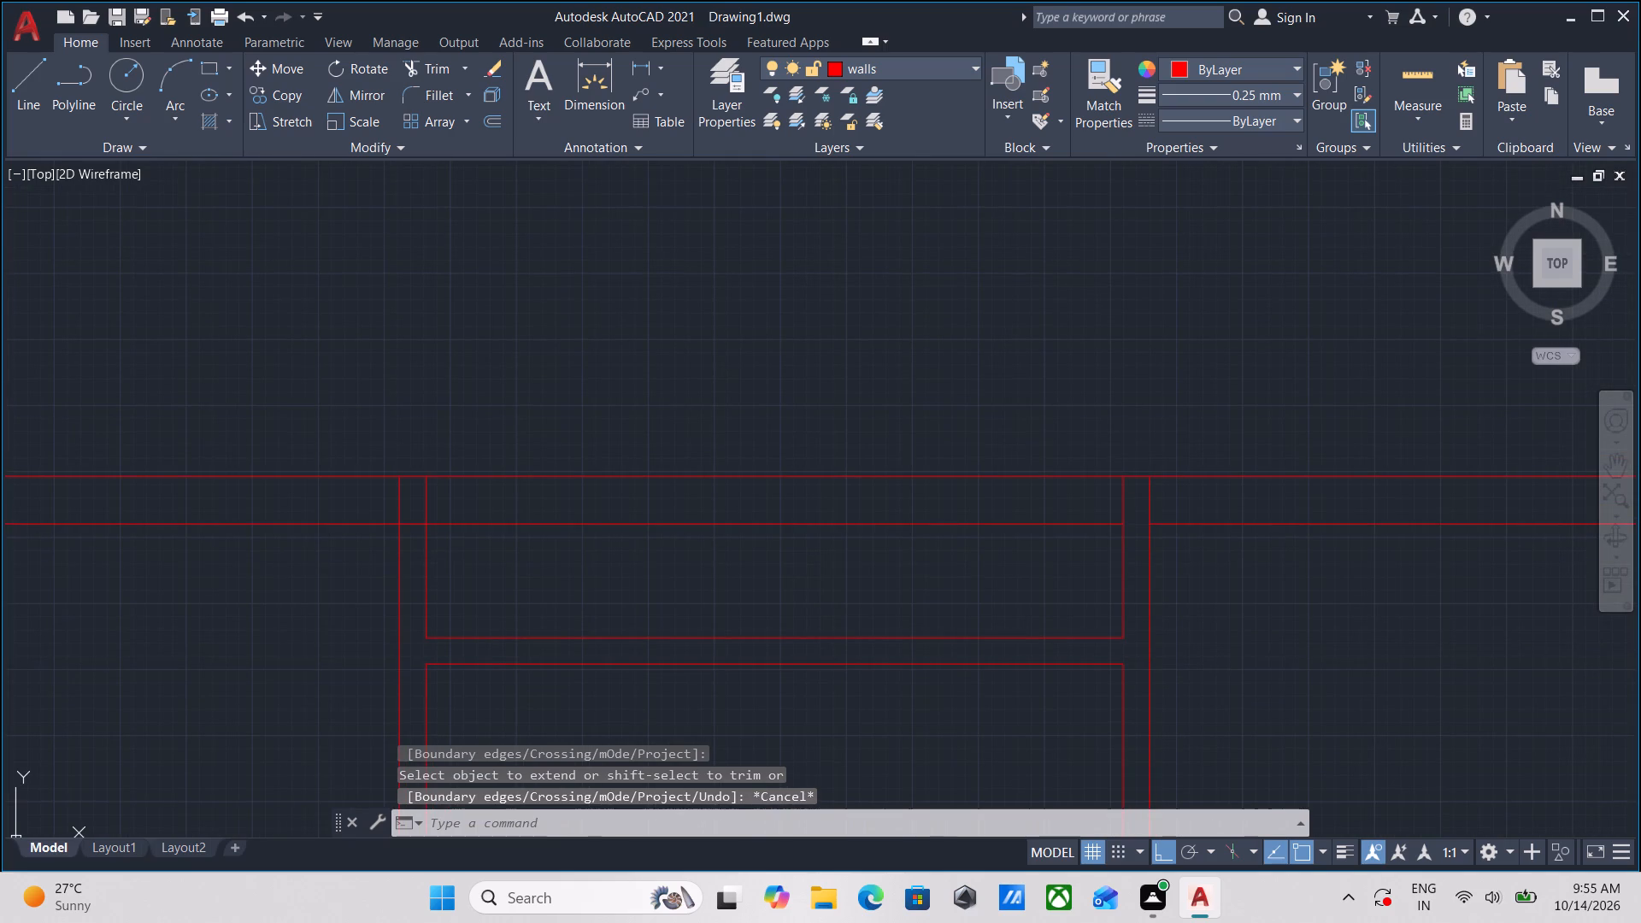
{"action": "type", "text": "tr"}
{"action": "key", "text": "Return"}
{"action": "left_click", "coordinate": [792, 556]}
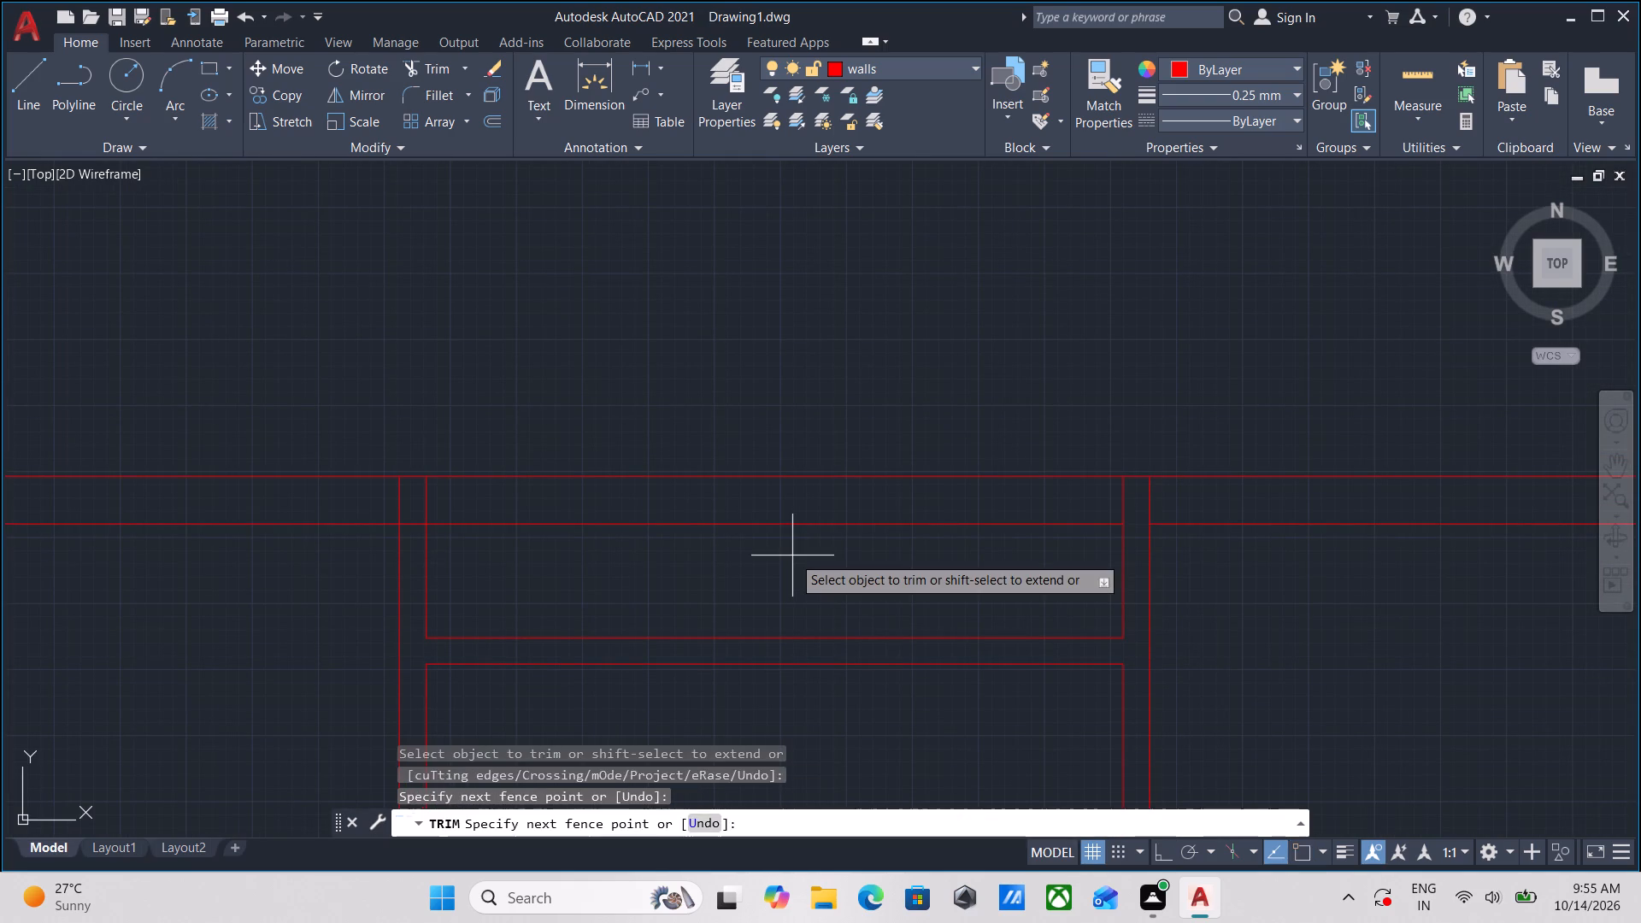
{"action": "left_click", "coordinate": [779, 388]}
{"action": "scroll", "coordinate": [781, 435], "scroll_direction": "down", "scroll_amount": 1}
{"action": "middle_click_drag", "start_coordinate": [781, 435], "coordinate": [719, 474]}
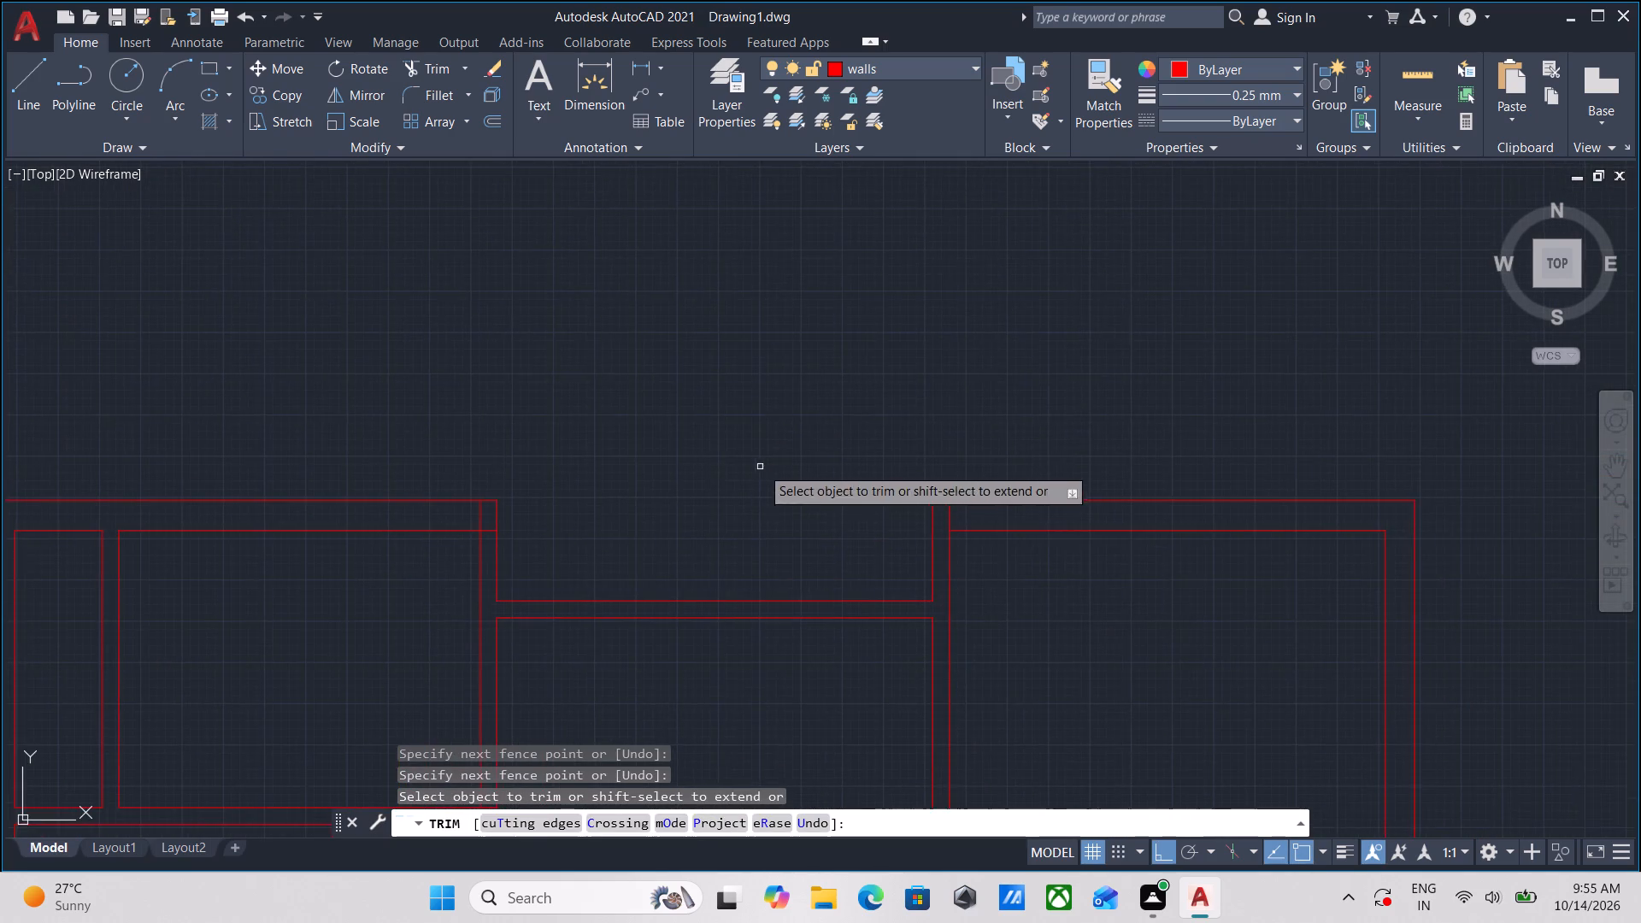
{"action": "middle_click_drag", "start_coordinate": [765, 465], "coordinate": [774, 426]}
{"action": "middle_click_drag", "start_coordinate": [708, 449], "coordinate": [729, 393]}
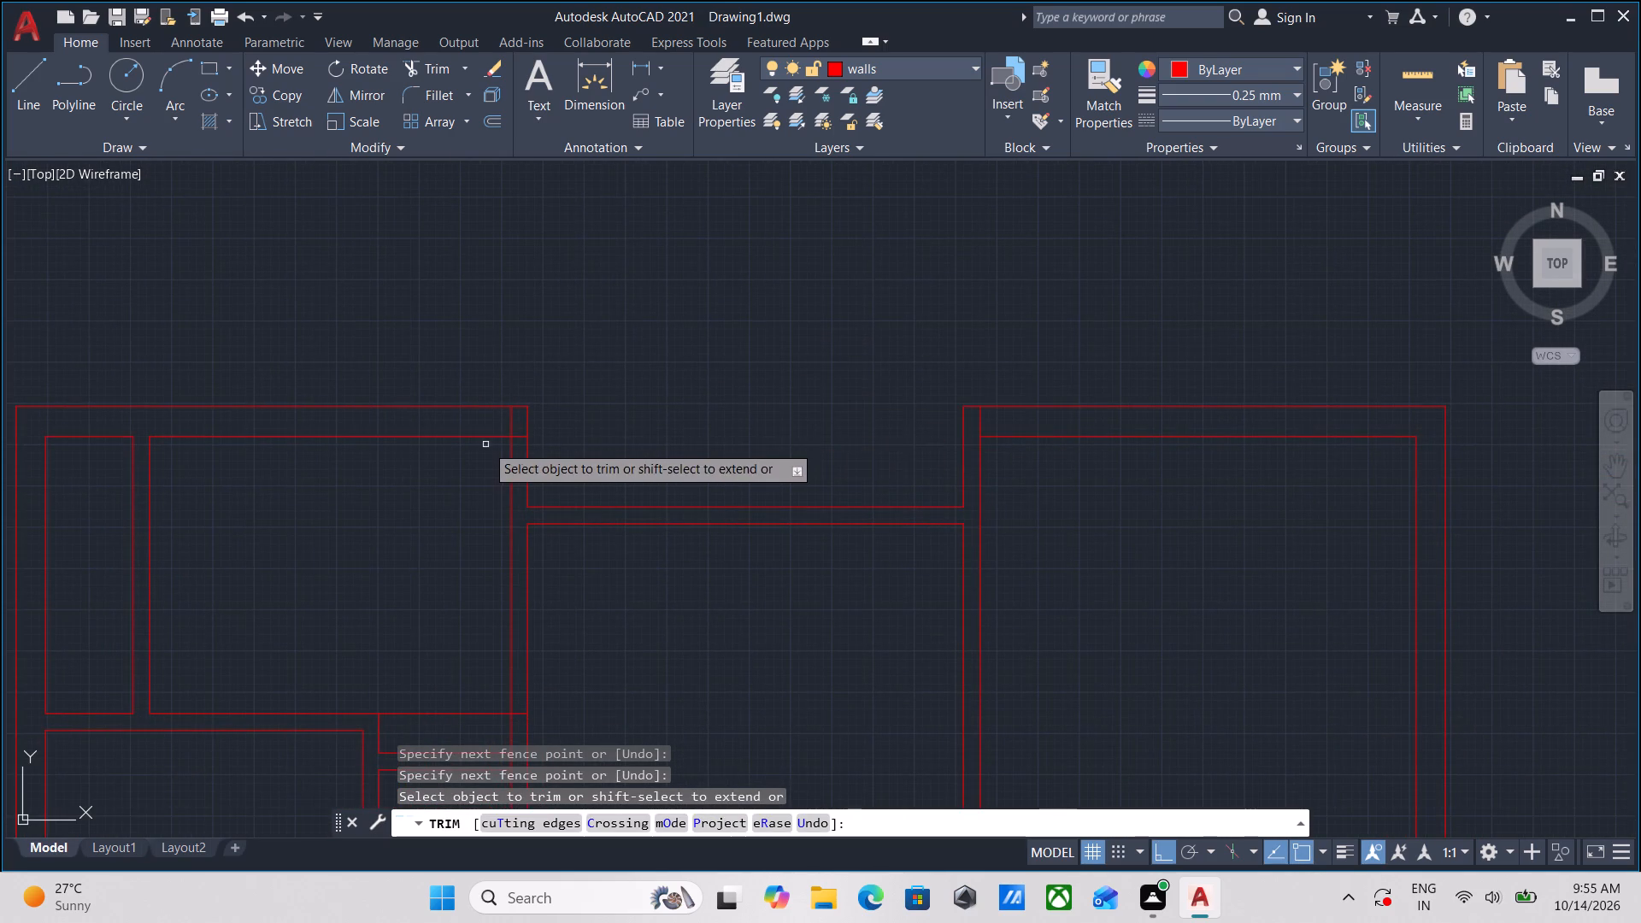
{"action": "scroll", "coordinate": [497, 441], "scroll_direction": "up", "scroll_amount": 3}
{"action": "scroll", "coordinate": [790, 435], "scroll_direction": "down", "scroll_amount": 2}
{"action": "middle_click_drag", "start_coordinate": [790, 435], "coordinate": [675, 423]}
{"action": "key", "text": "Escape"}
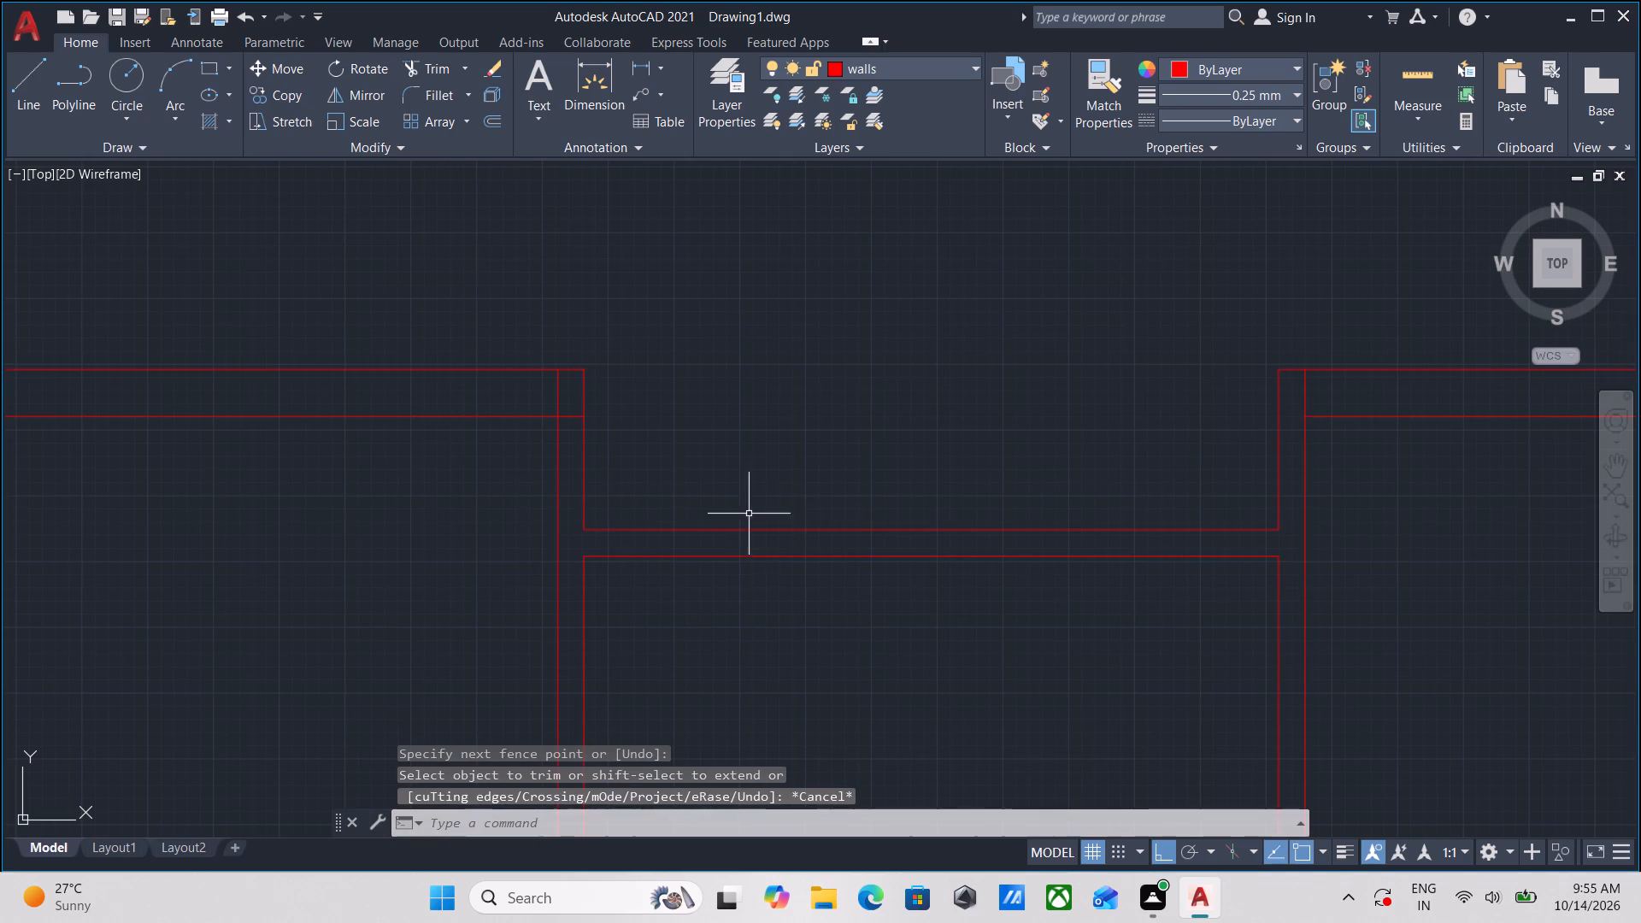
Offset the top partition's upper line in the middle bay upward by 3'6".
{"action": "left_click_drag", "start_coordinate": [815, 542], "coordinate": [813, 529]}
{"action": "left_click", "coordinate": [787, 493]}
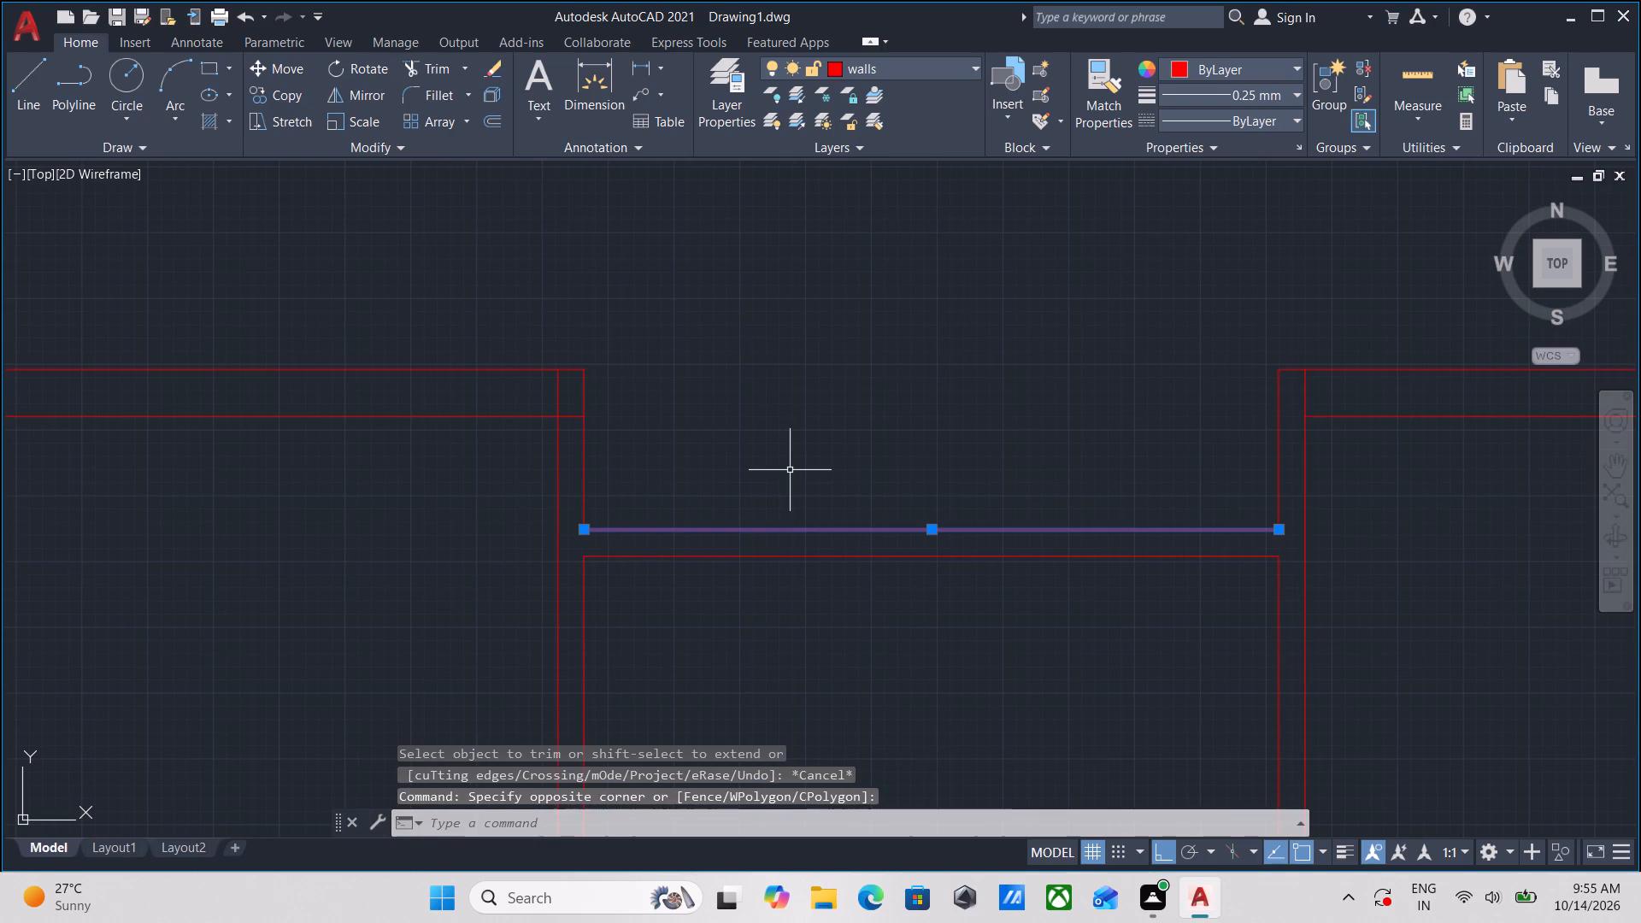
{"action": "key", "text": "o"}
{"action": "key", "text": "Return"}
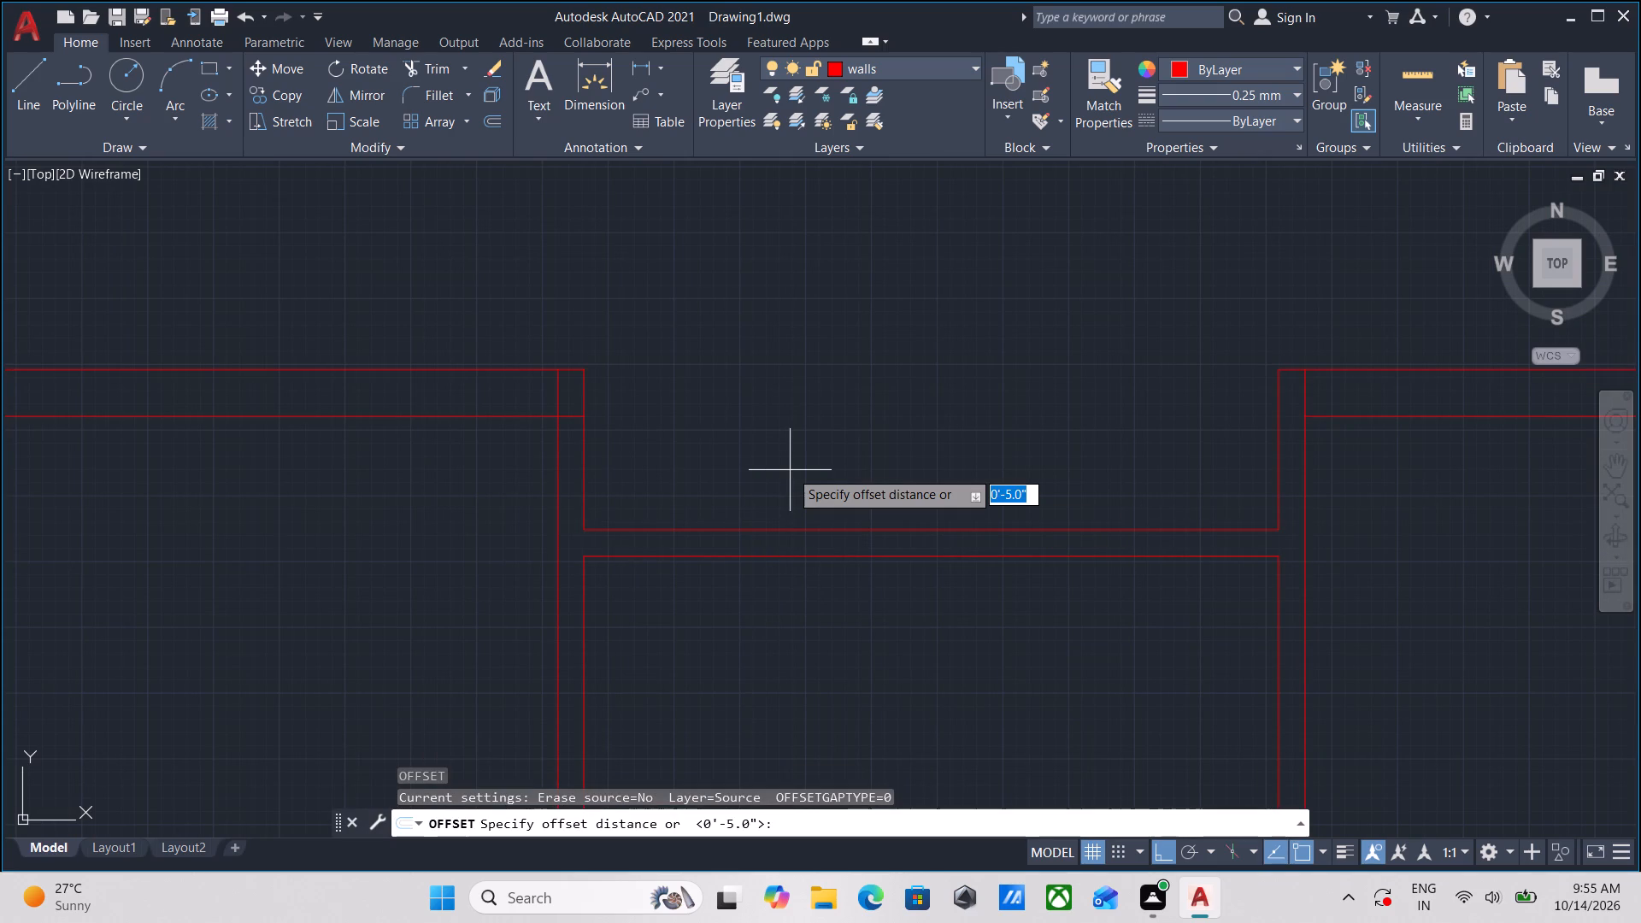
{"action": "left_click", "coordinate": [934, 525]}
{"action": "left_click", "coordinate": [926, 403]}
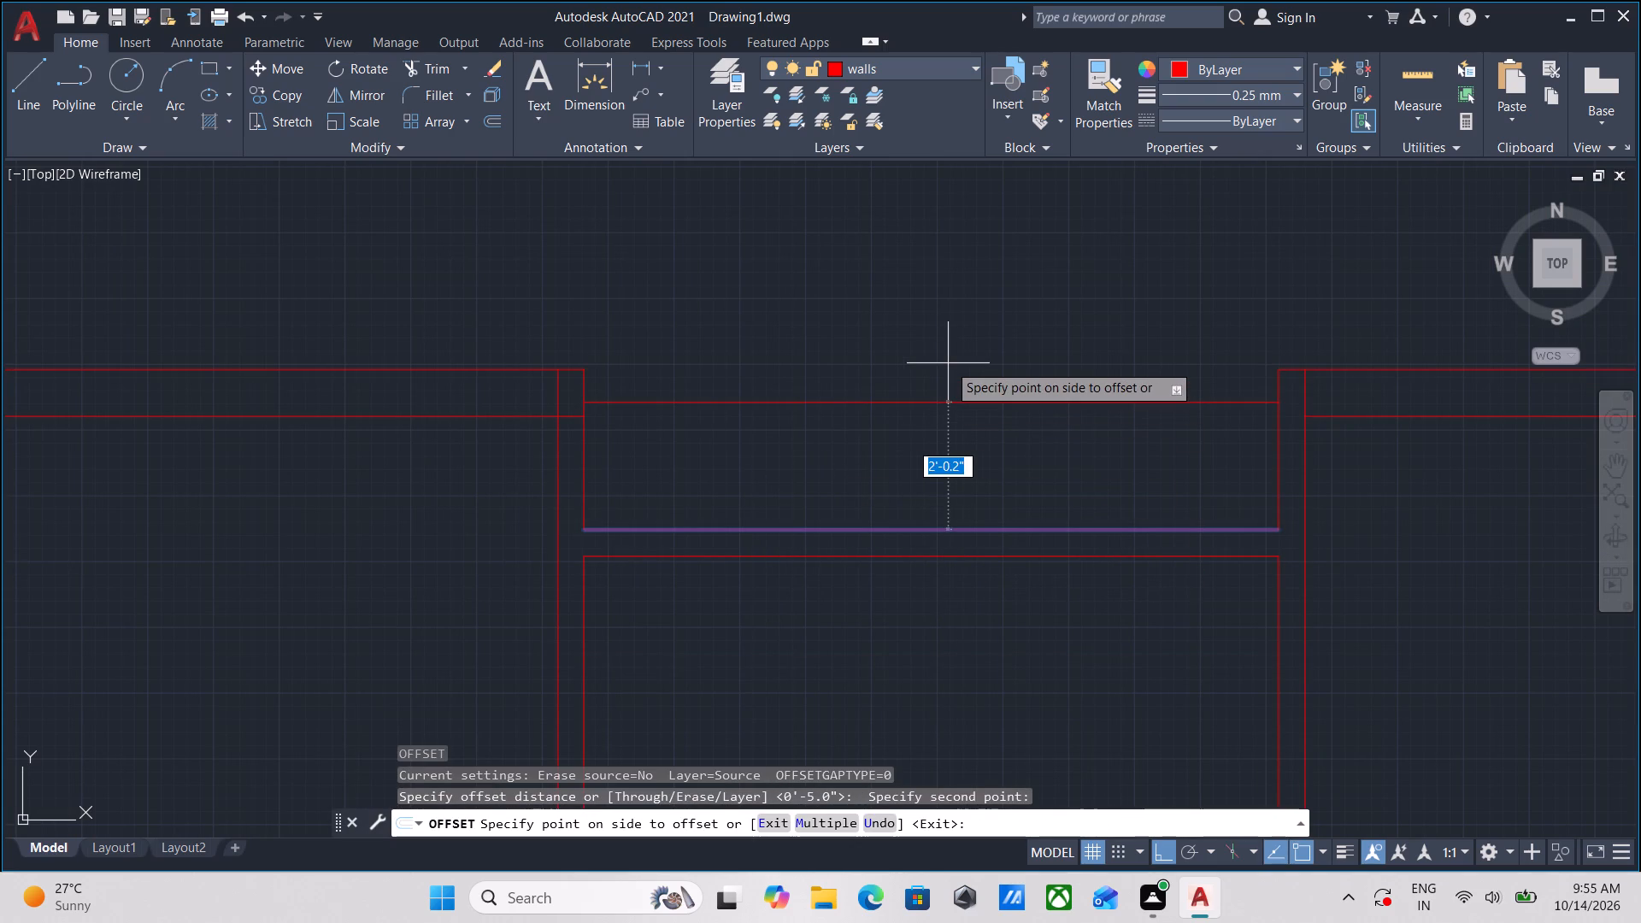
{"action": "type", "text": "3'"}
{"action": "key", "text": "6"}
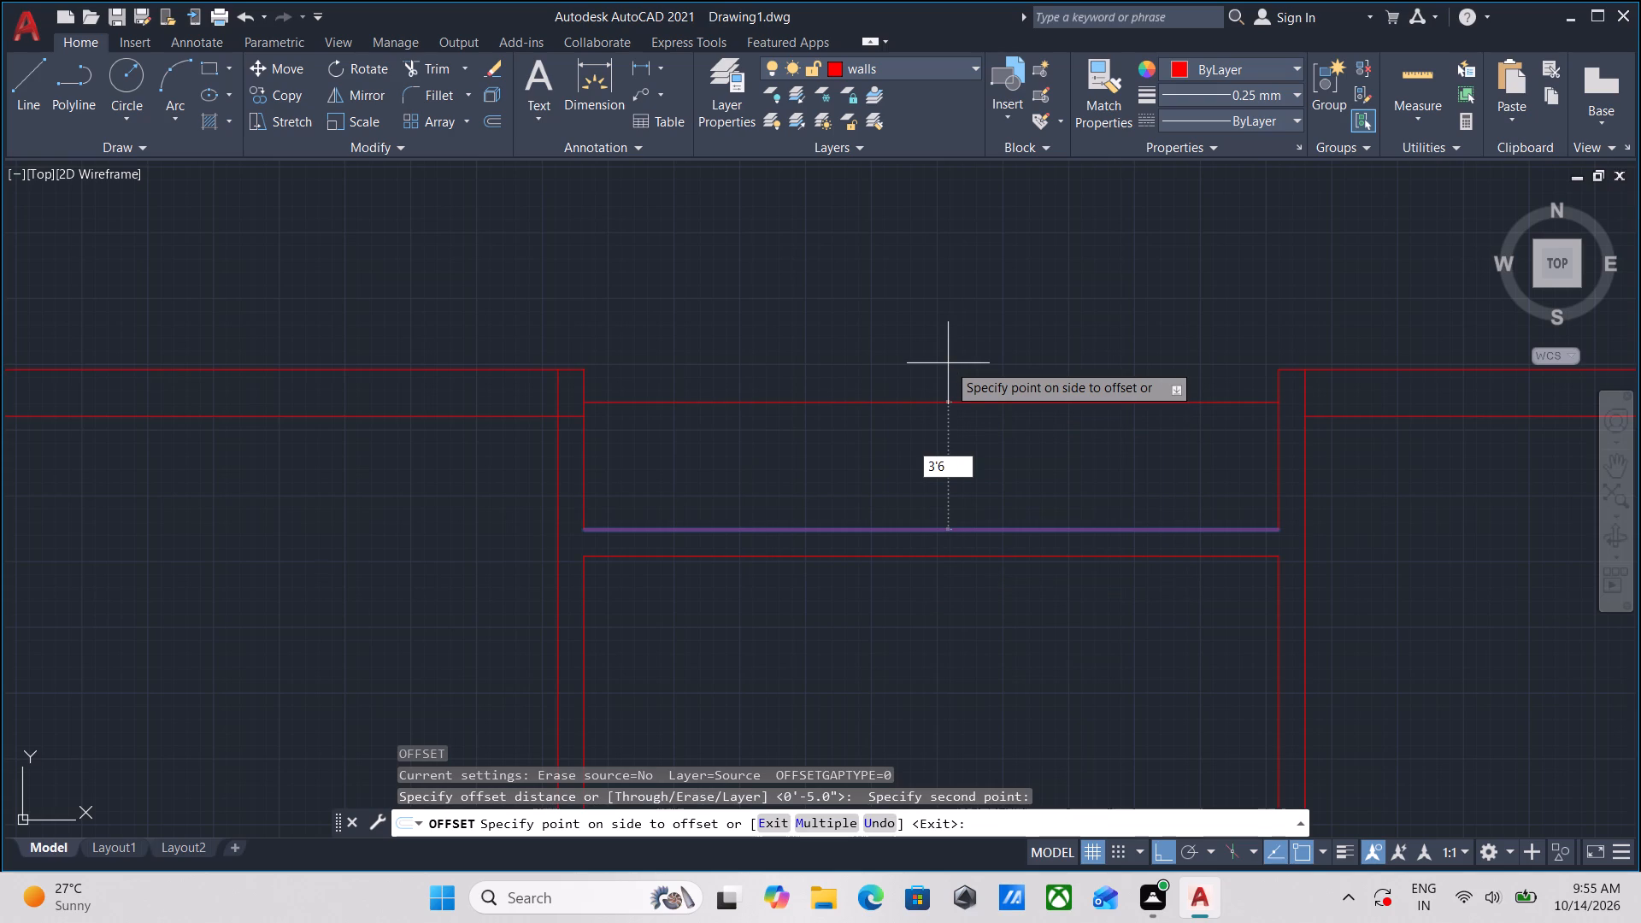
{"action": "key", "text": "Return"}
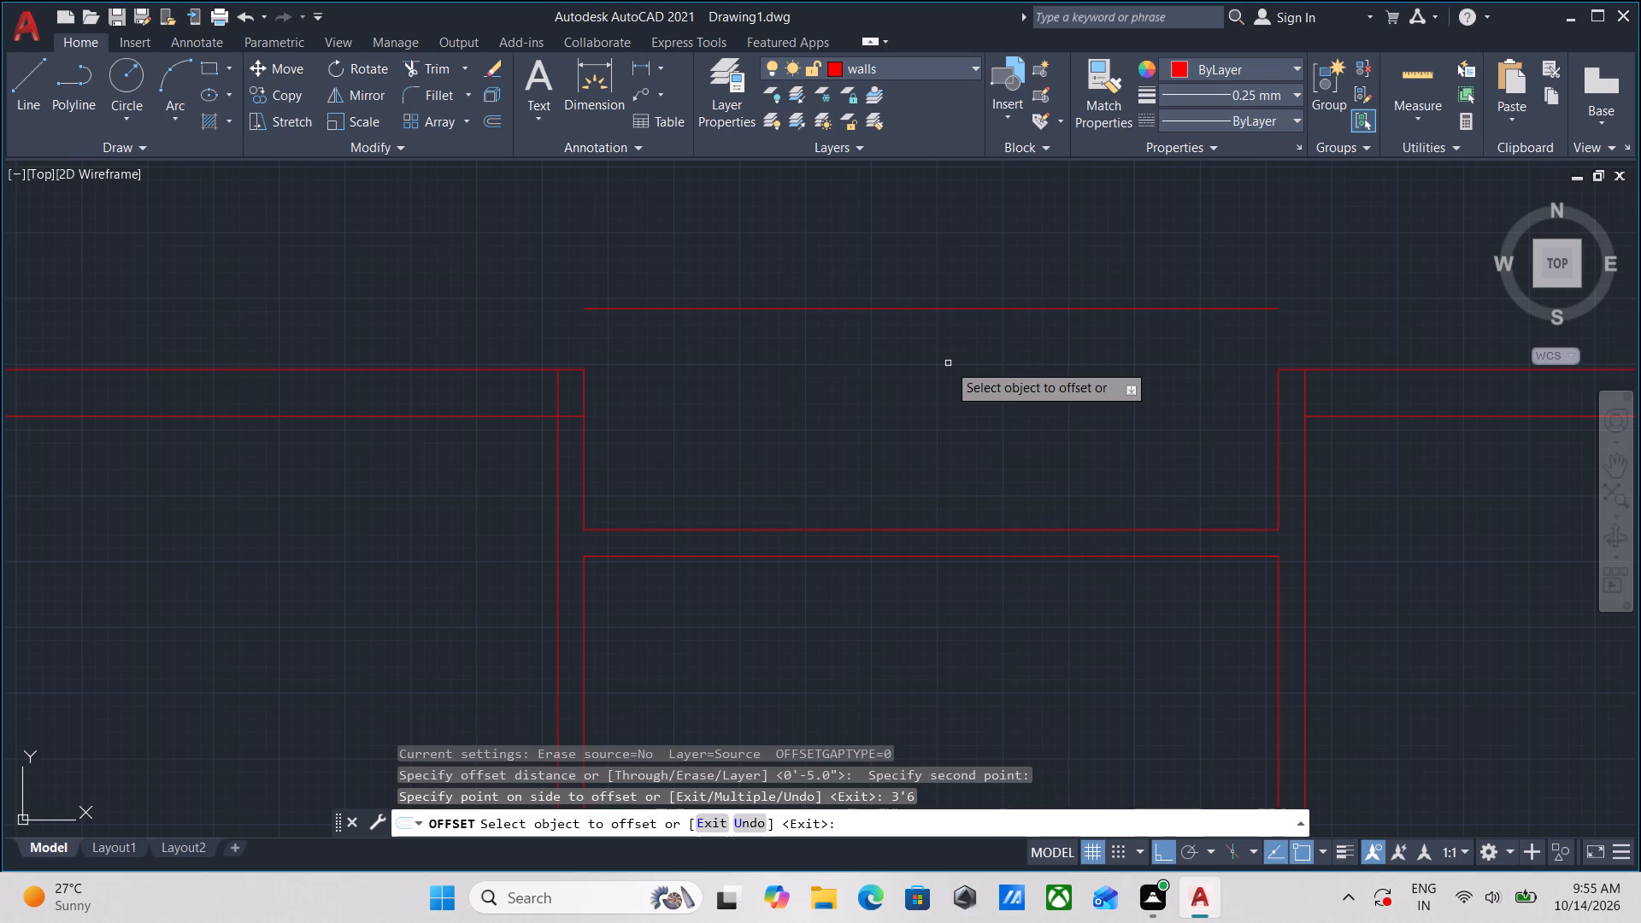
{"action": "middle_click_drag", "start_coordinate": [982, 362], "coordinate": [941, 410]}
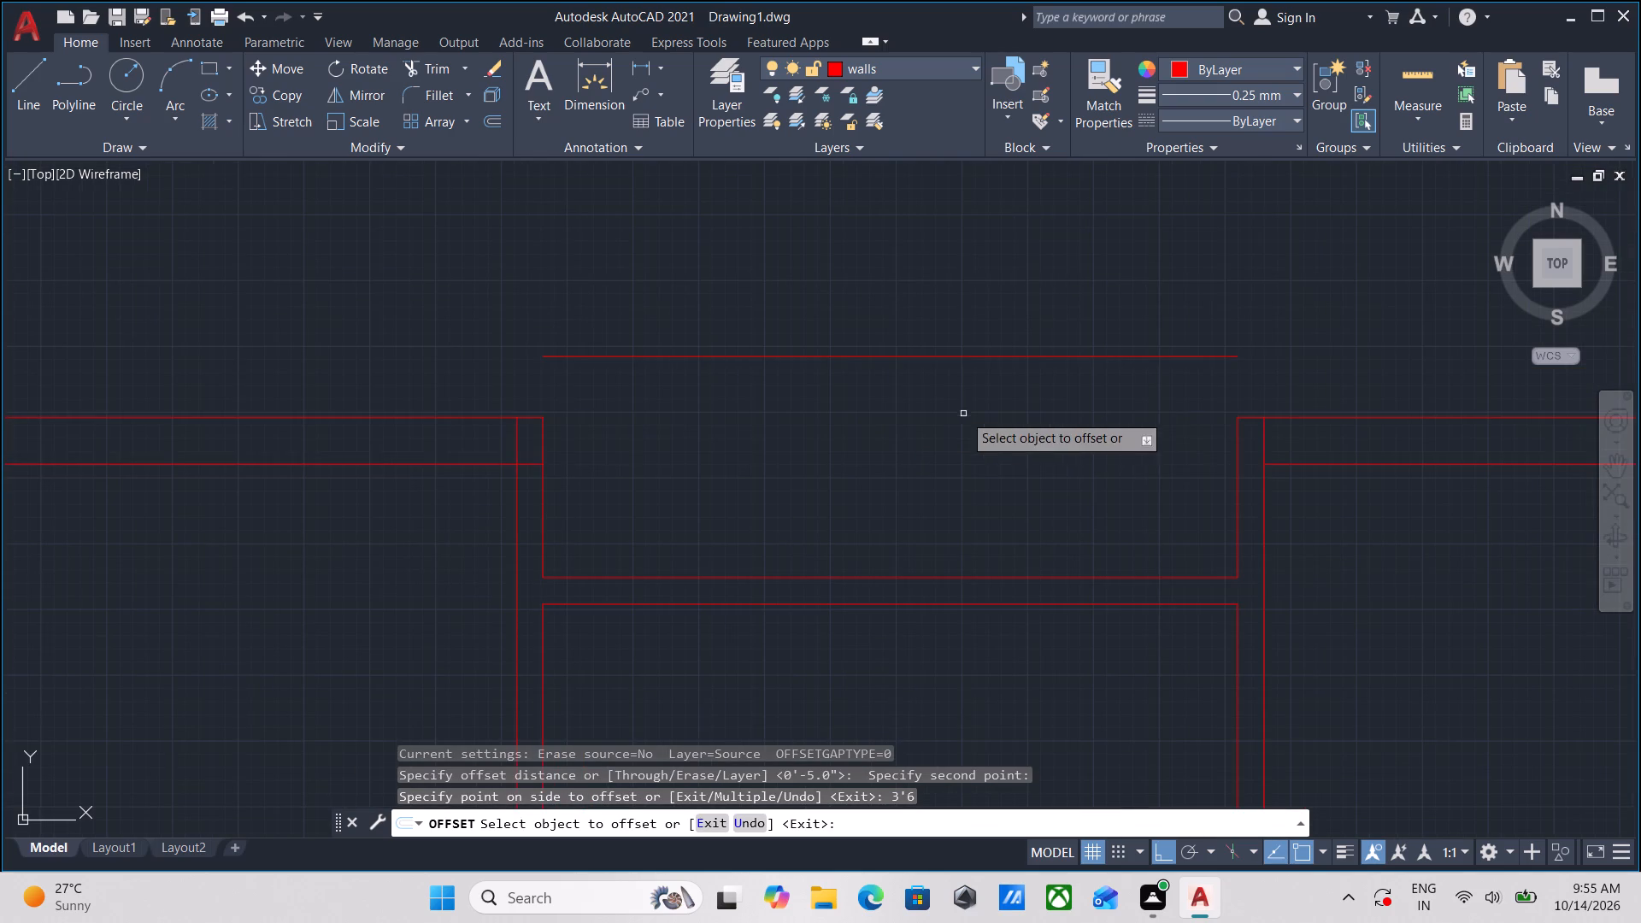
{"action": "key", "text": "Escape"}
Trim the top exterior wall's outer line between the two lines of the middle bay's left wall.
{"action": "scroll", "coordinate": [590, 460], "scroll_direction": "up", "scroll_amount": 1}
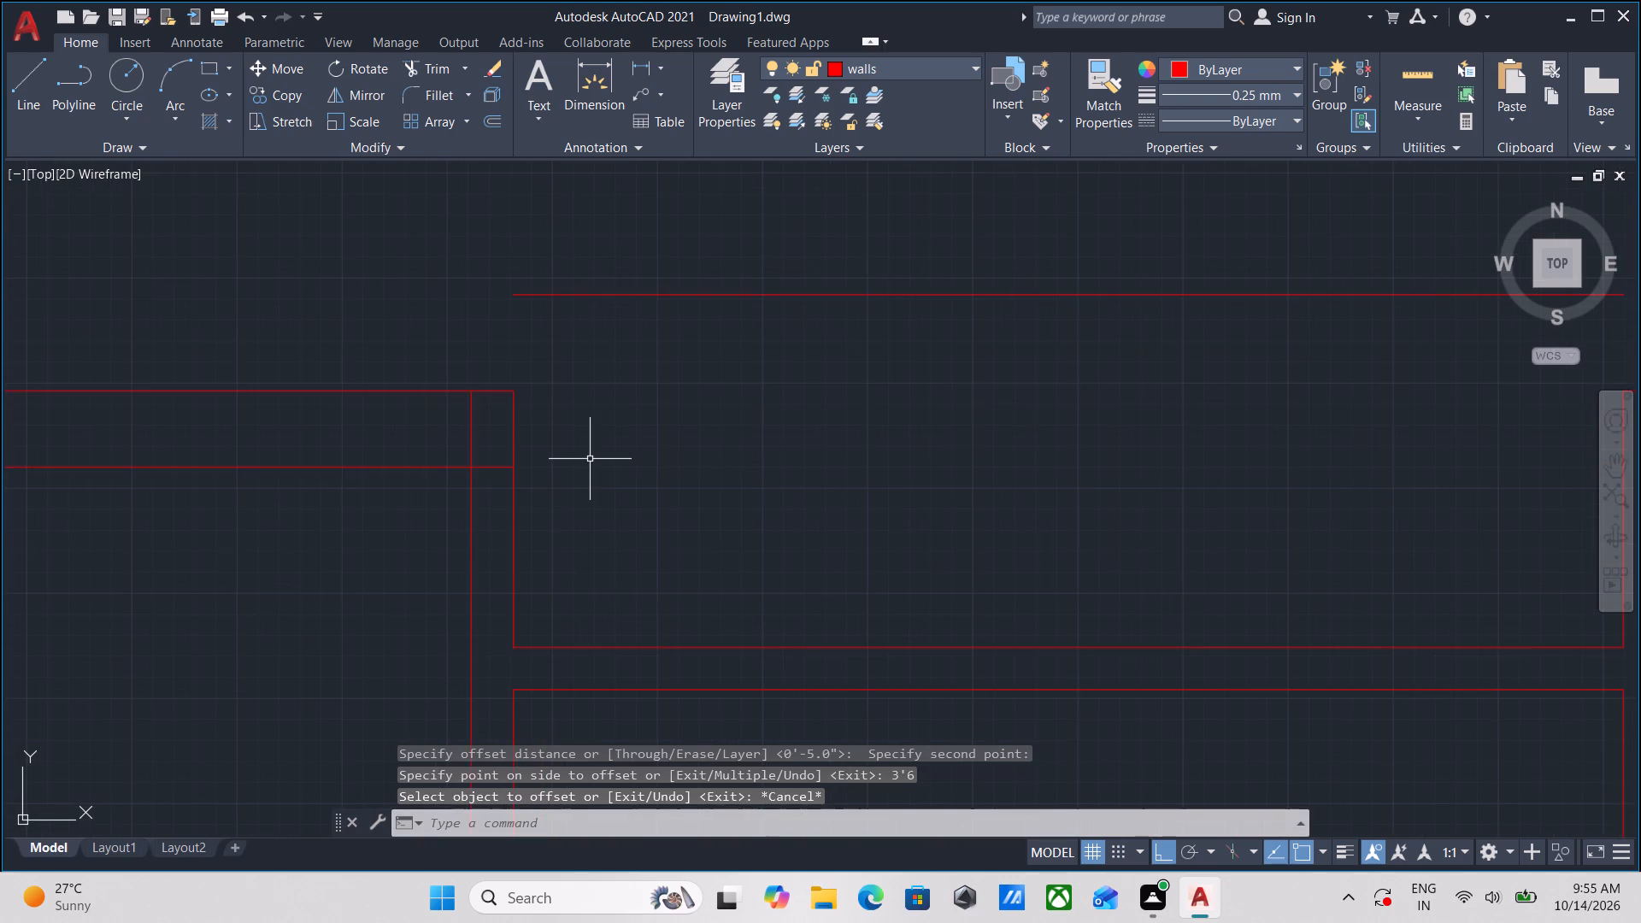
{"action": "type", "text": "tr"}
{"action": "key", "text": "Return"}
{"action": "scroll", "coordinate": [448, 420], "scroll_direction": "up", "scroll_amount": 3}
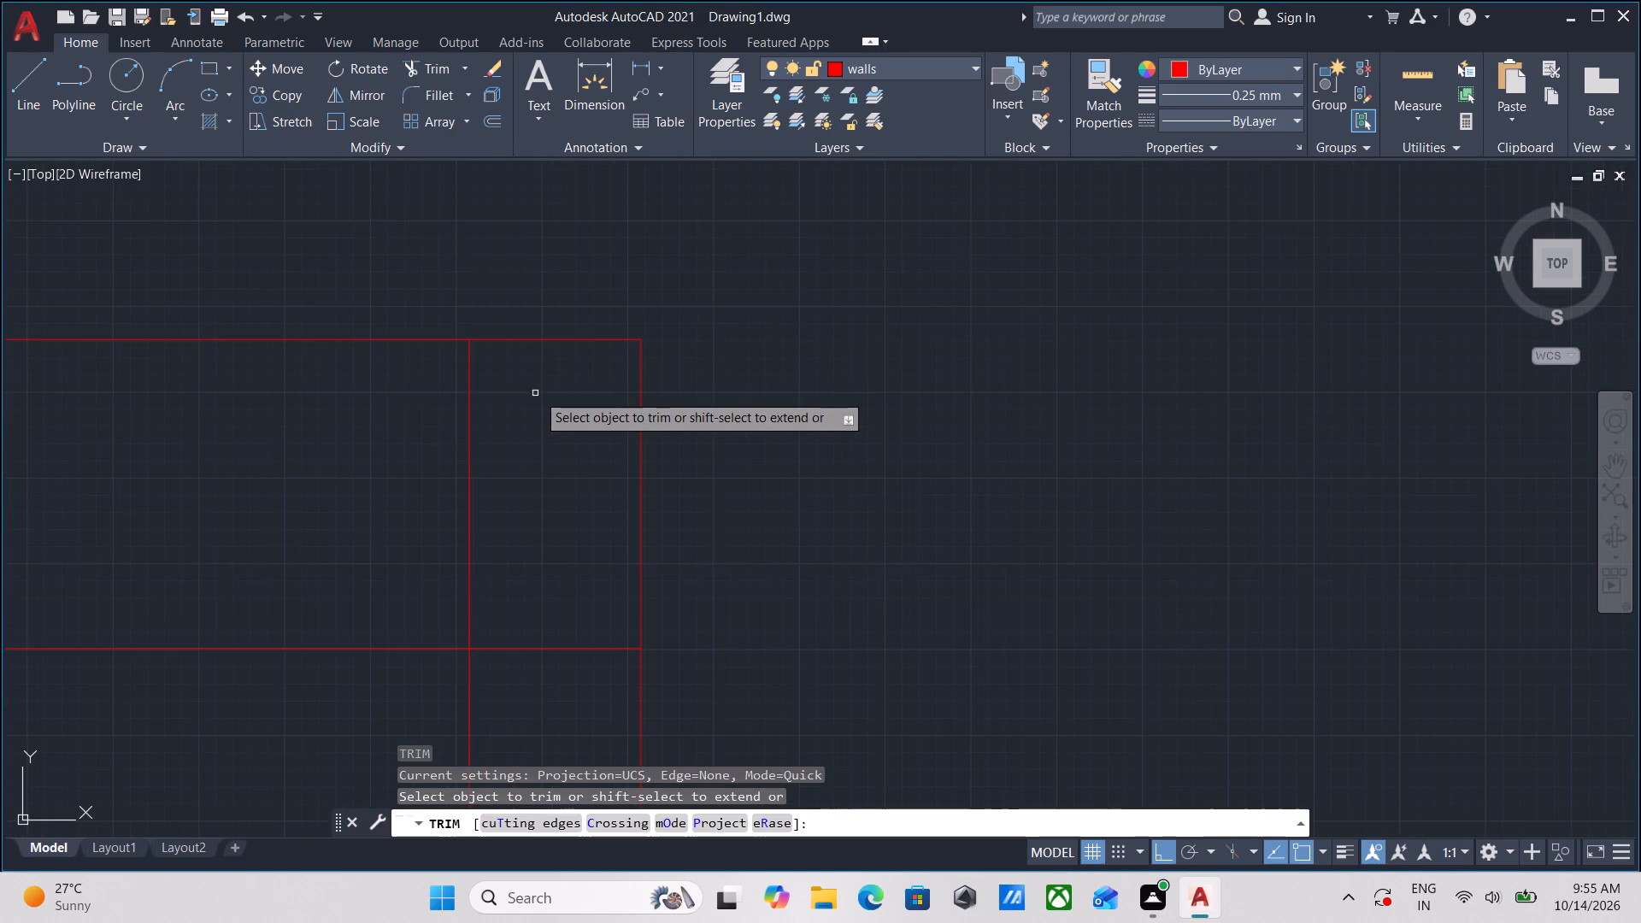
{"action": "left_click", "coordinate": [538, 391]}
{"action": "left_click", "coordinate": [550, 279]}
{"action": "scroll", "coordinate": [810, 348], "scroll_direction": "down", "scroll_amount": 3}
{"action": "middle_click_drag", "start_coordinate": [822, 363], "coordinate": [799, 403]}
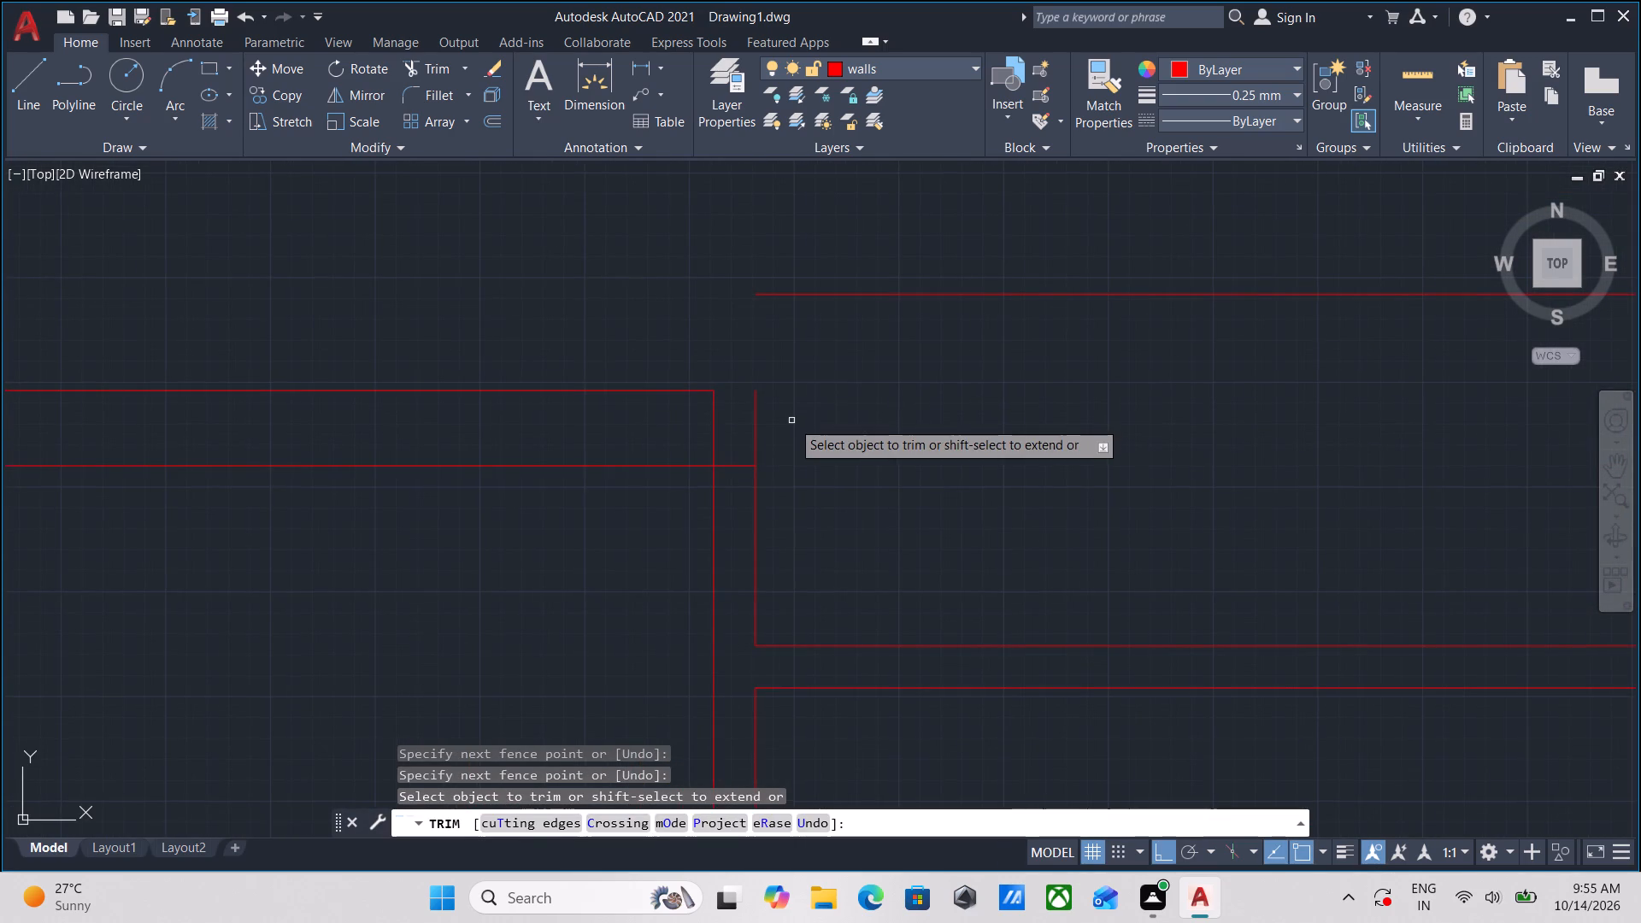
{"action": "key", "text": "Escape"}
Extend the inner line of the middle bay's left wall up to the offset line above the recess.
{"action": "type", "text": "ex"}
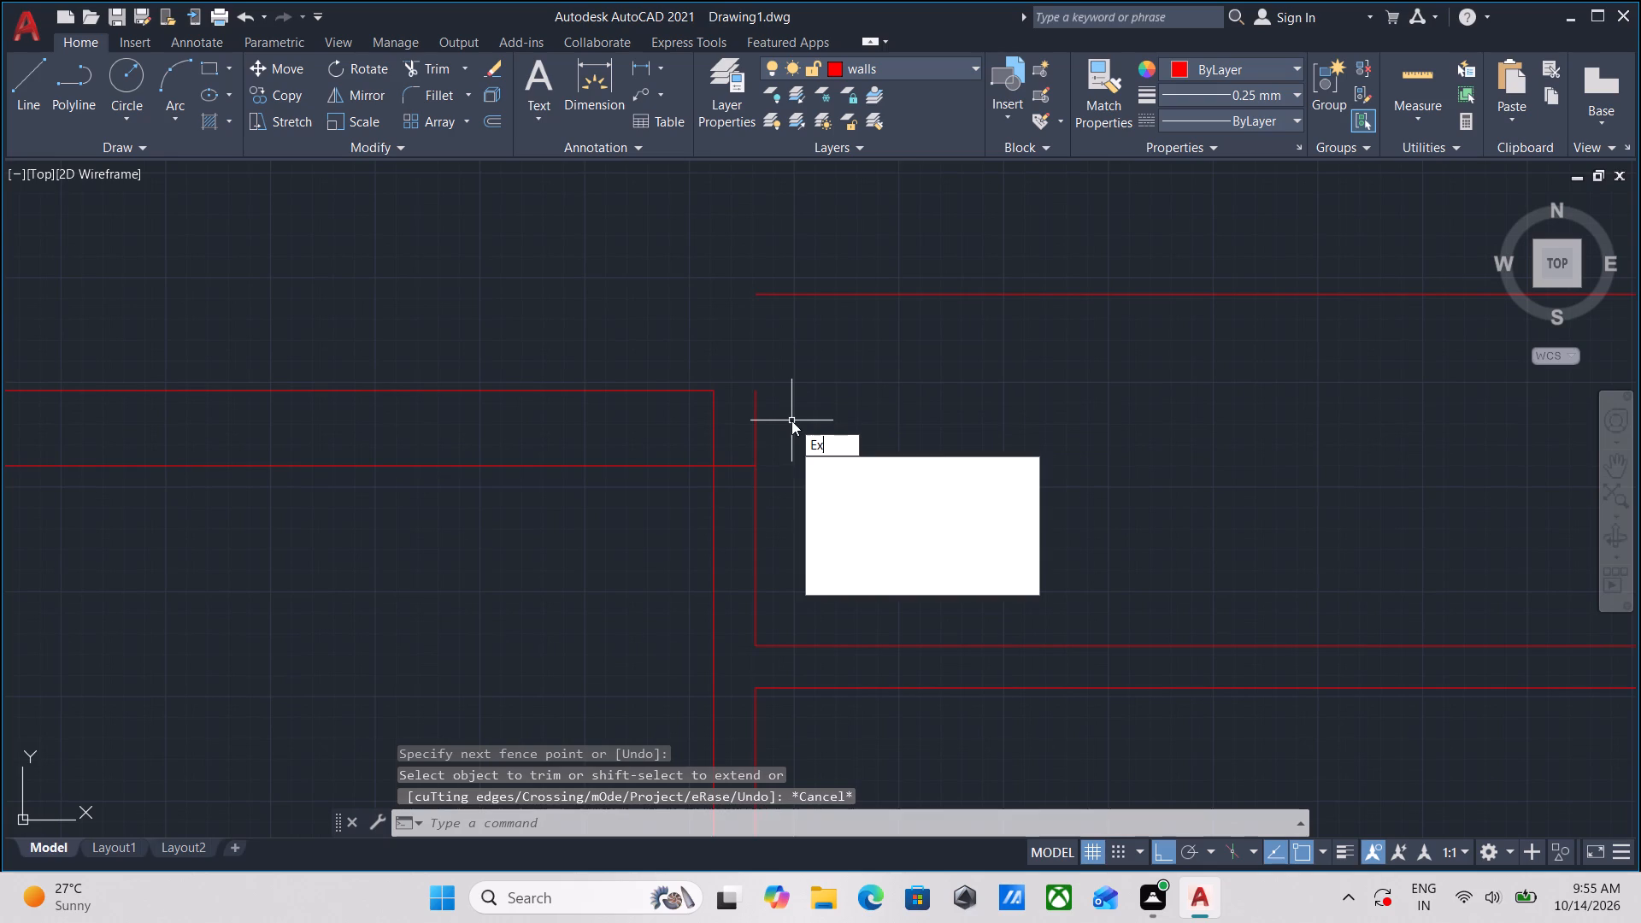
{"action": "key", "text": "Return"}
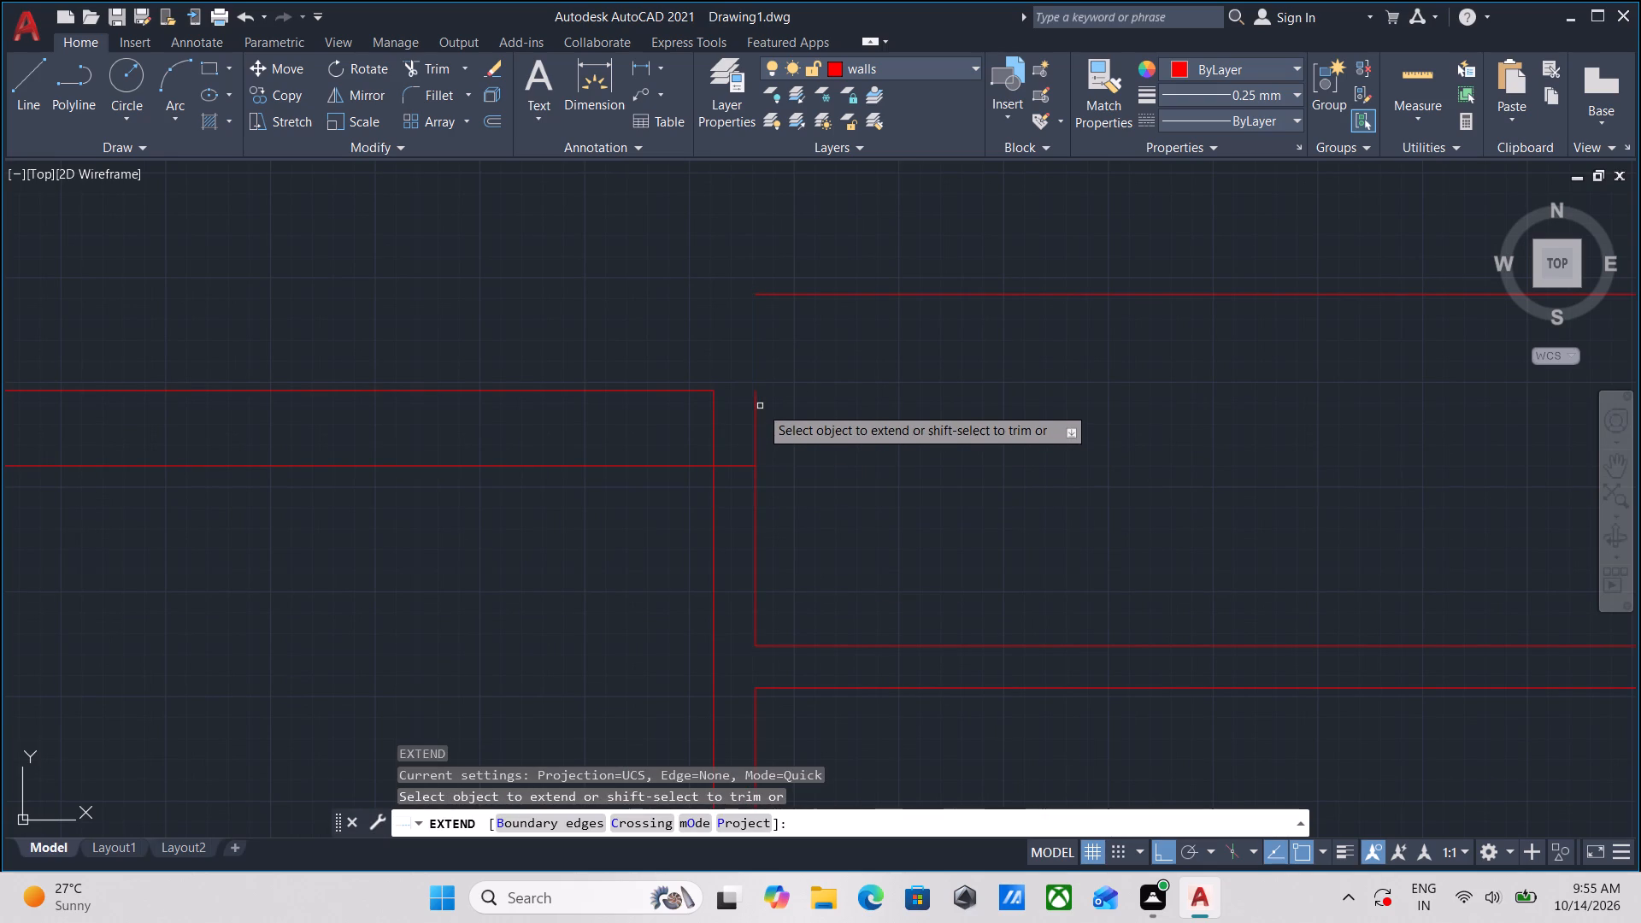
{"action": "left_click", "coordinate": [756, 409]}
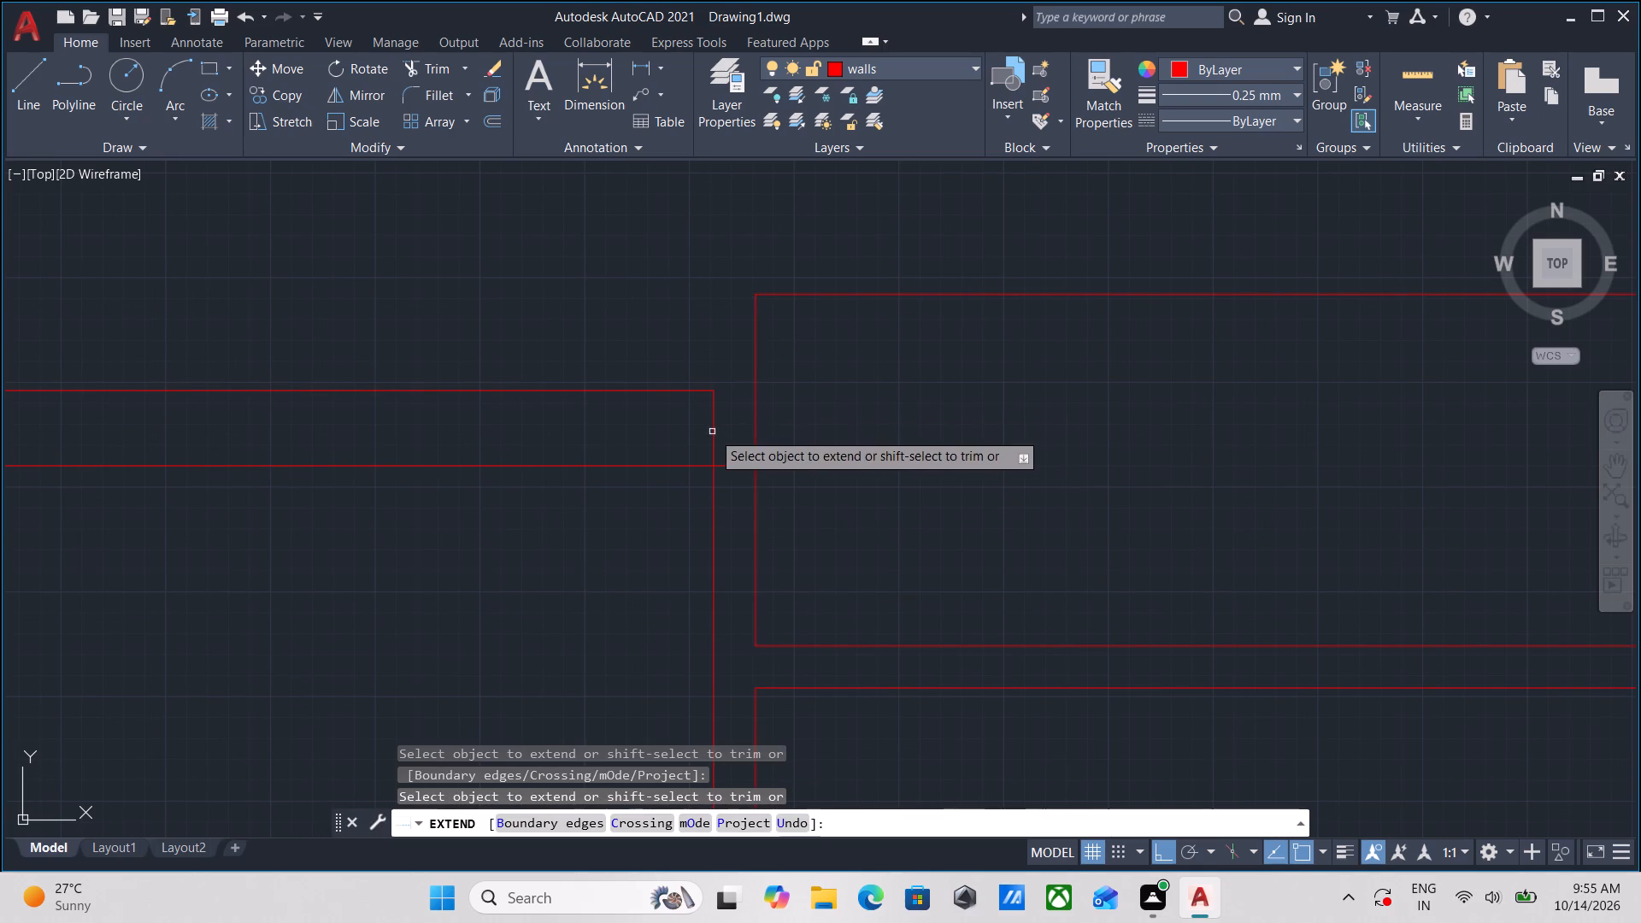
{"action": "scroll", "coordinate": [944, 411], "scroll_direction": "down", "scroll_amount": 2}
{"action": "middle_click_drag", "start_coordinate": [944, 411], "coordinate": [527, 397]}
{"action": "key", "text": "Escape"}
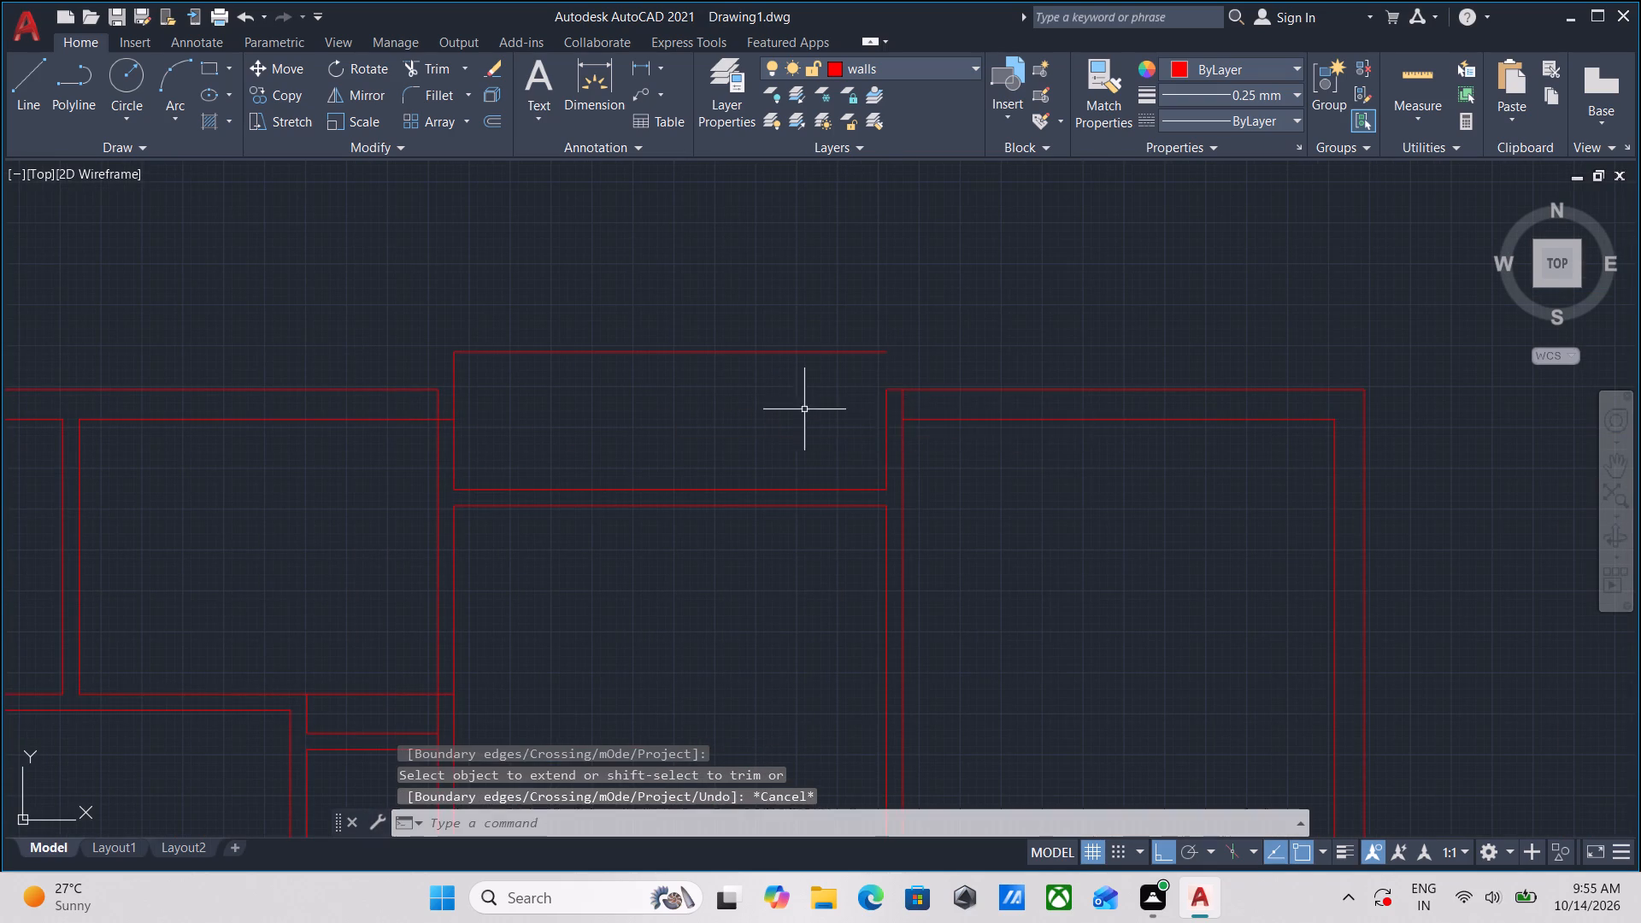
Trim the top exterior wall's outer line between the two lines of the middle bay's right wall.
{"action": "scroll", "coordinate": [907, 432], "scroll_direction": "up", "scroll_amount": 2}
{"action": "type", "text": "tr"}
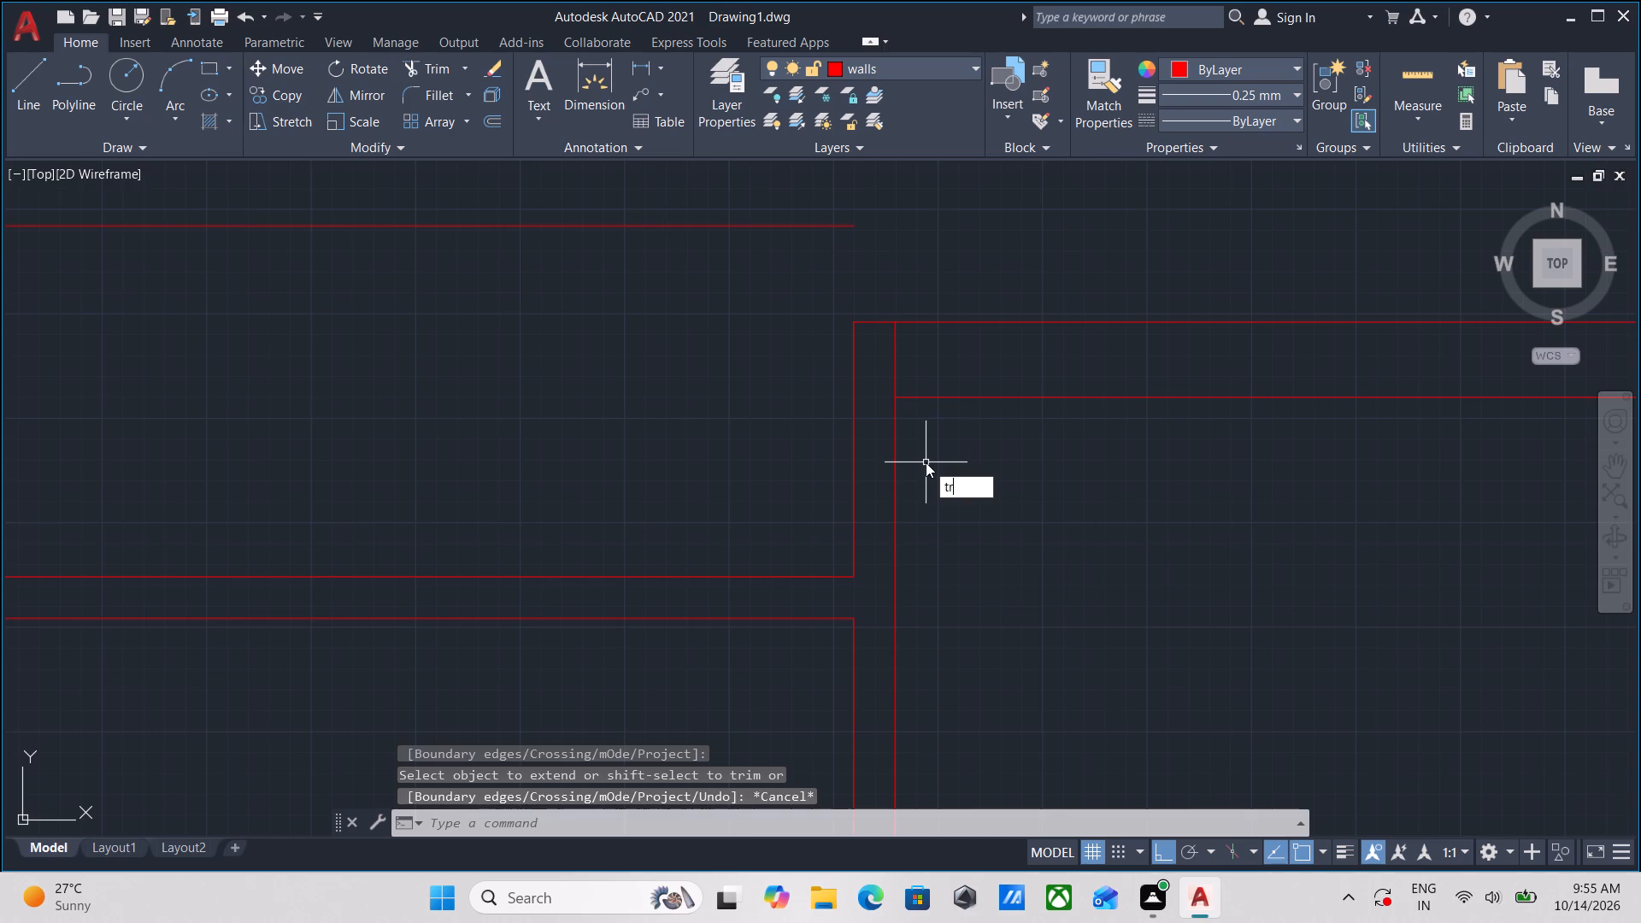
{"action": "key", "text": "Return"}
{"action": "scroll", "coordinate": [926, 462], "scroll_direction": "up", "scroll_amount": 3}
{"action": "middle_click_drag", "start_coordinate": [806, 305], "coordinate": [808, 516]}
{"action": "scroll", "coordinate": [787, 409], "scroll_direction": "down", "scroll_amount": 1}
{"action": "middle_click_drag", "start_coordinate": [787, 409], "coordinate": [768, 615]}
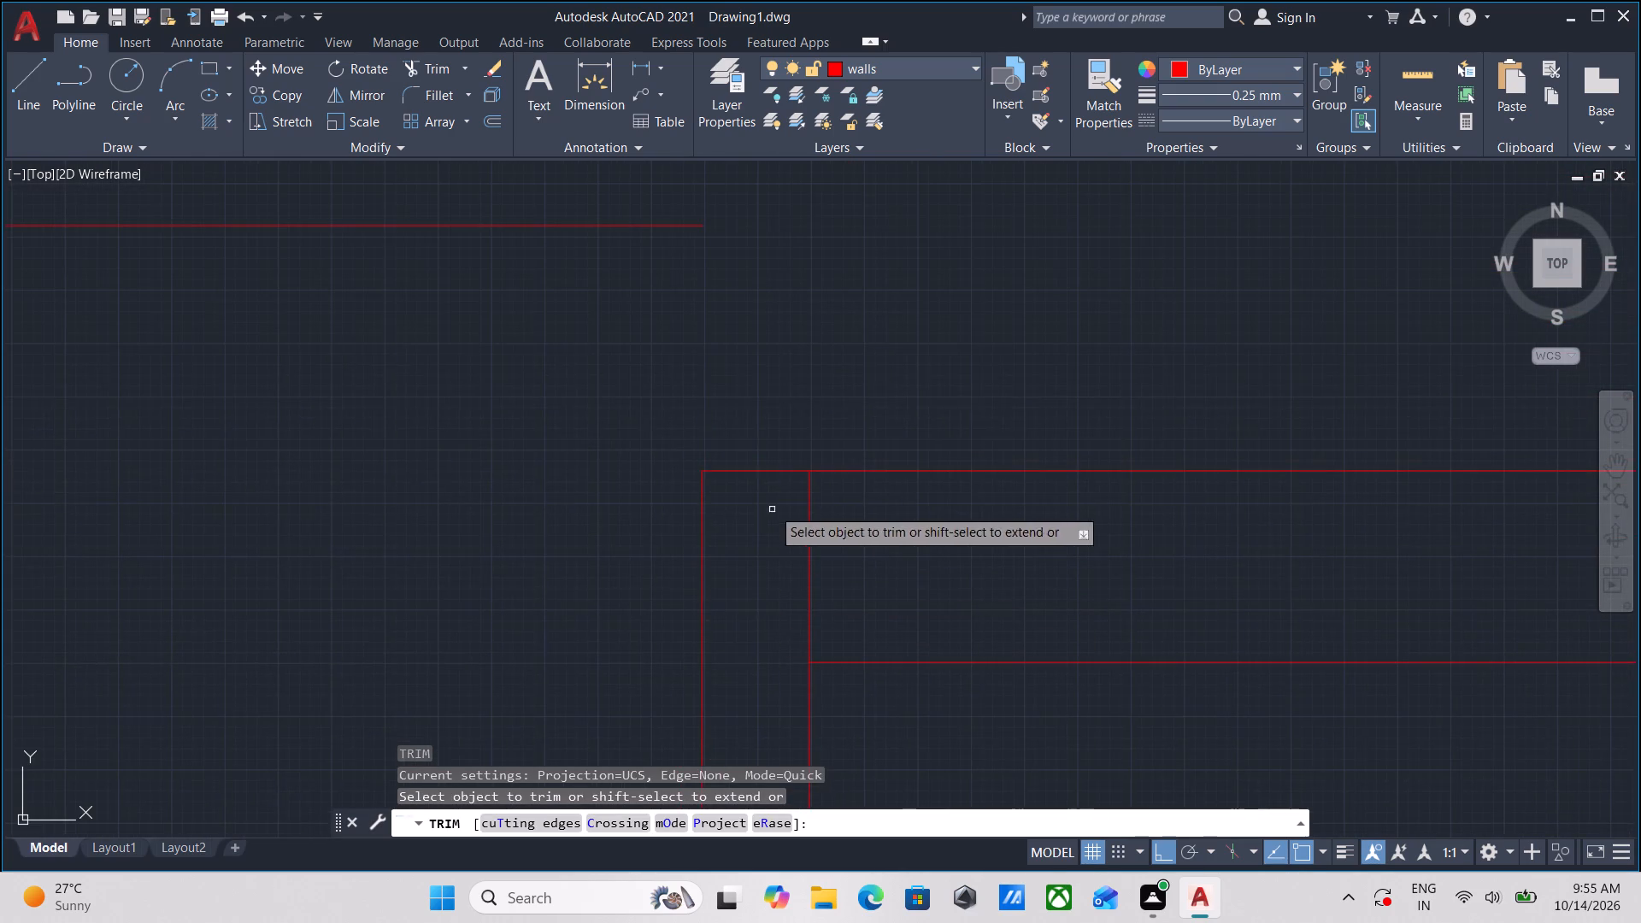
{"action": "left_click", "coordinate": [772, 508]}
{"action": "left_click", "coordinate": [762, 385]}
{"action": "key", "text": "Escape"}
Extend the inner line of the middle bay's right wall up to the offset line above the recess.
{"action": "scroll", "coordinate": [755, 400], "scroll_direction": "down", "scroll_amount": 2}
{"action": "middle_click_drag", "start_coordinate": [755, 400], "coordinate": [798, 433]}
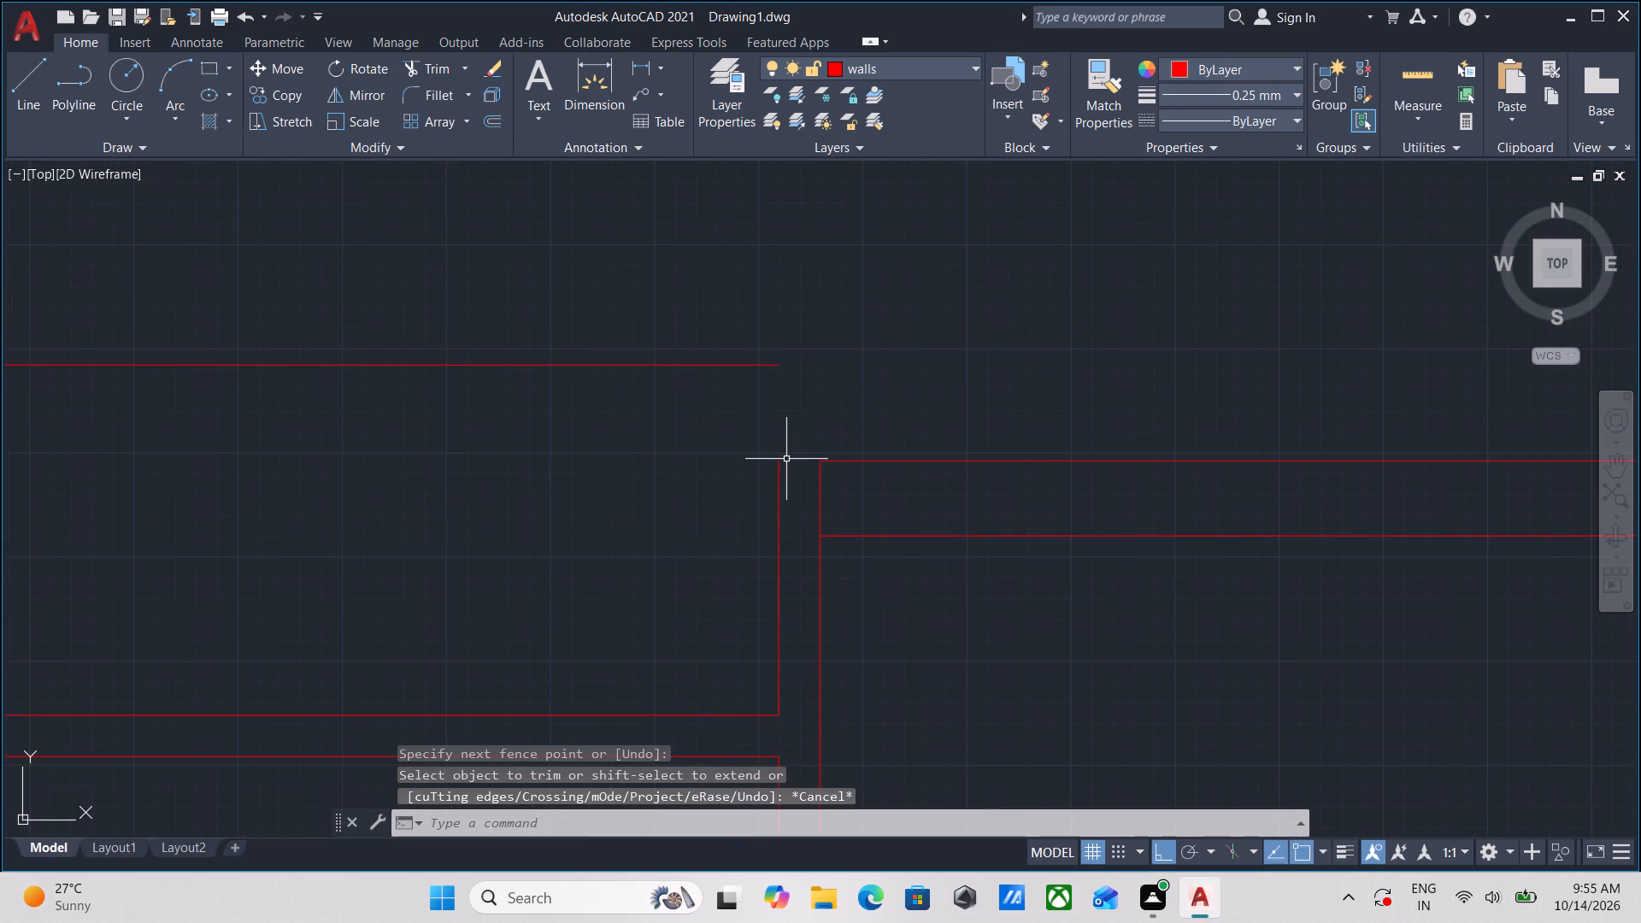
{"action": "type", "text": "ex"}
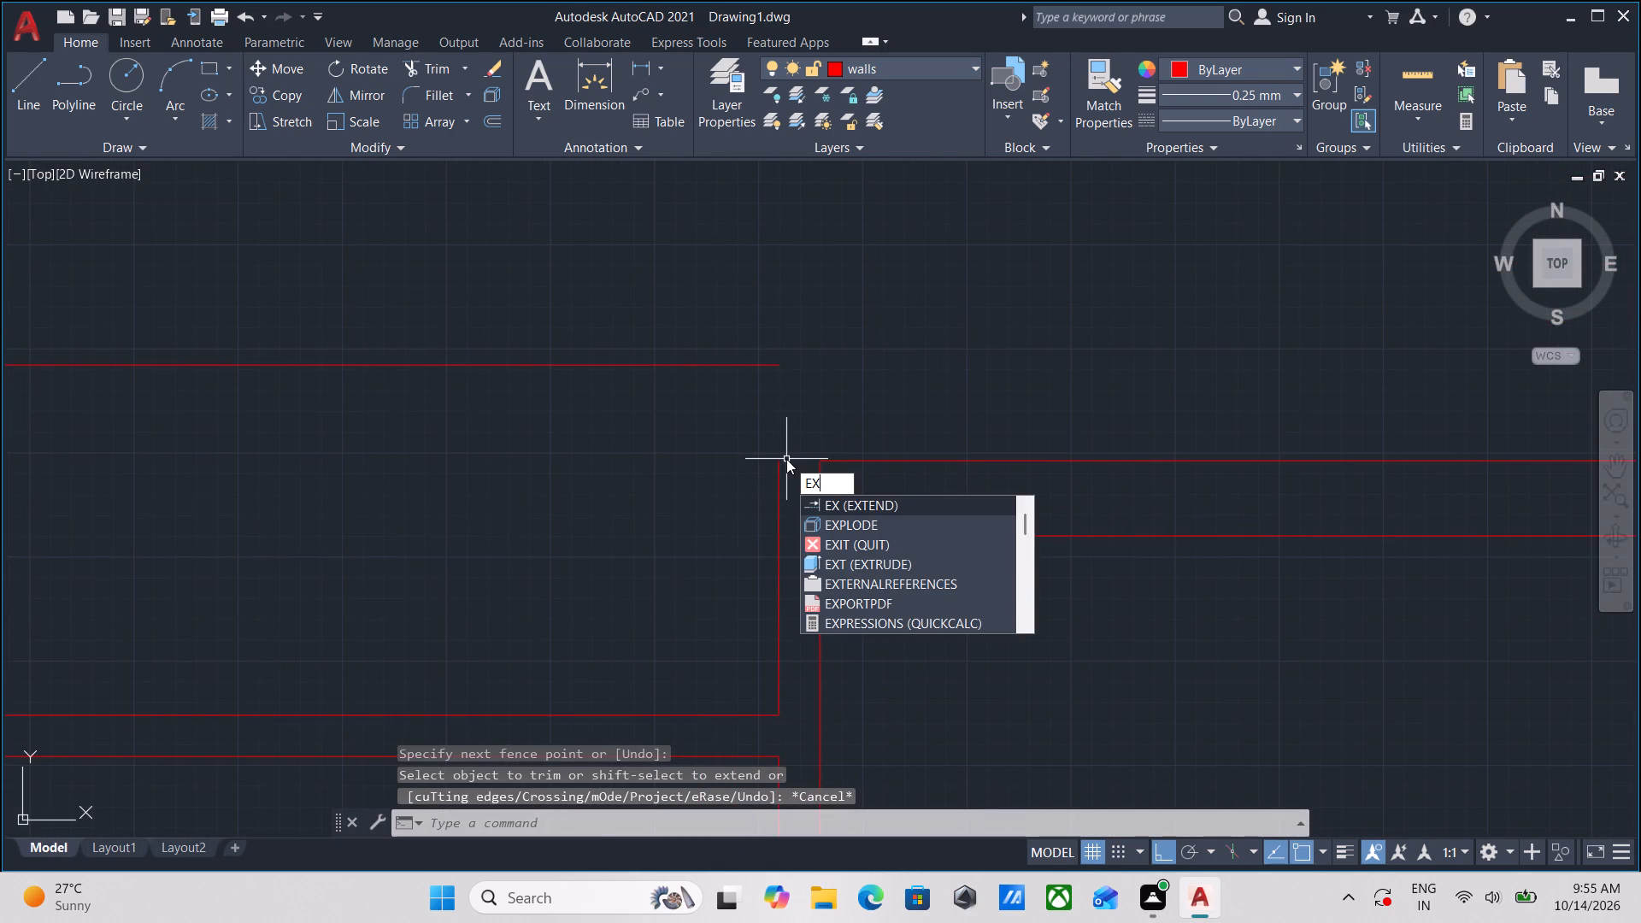
{"action": "key", "text": "Return"}
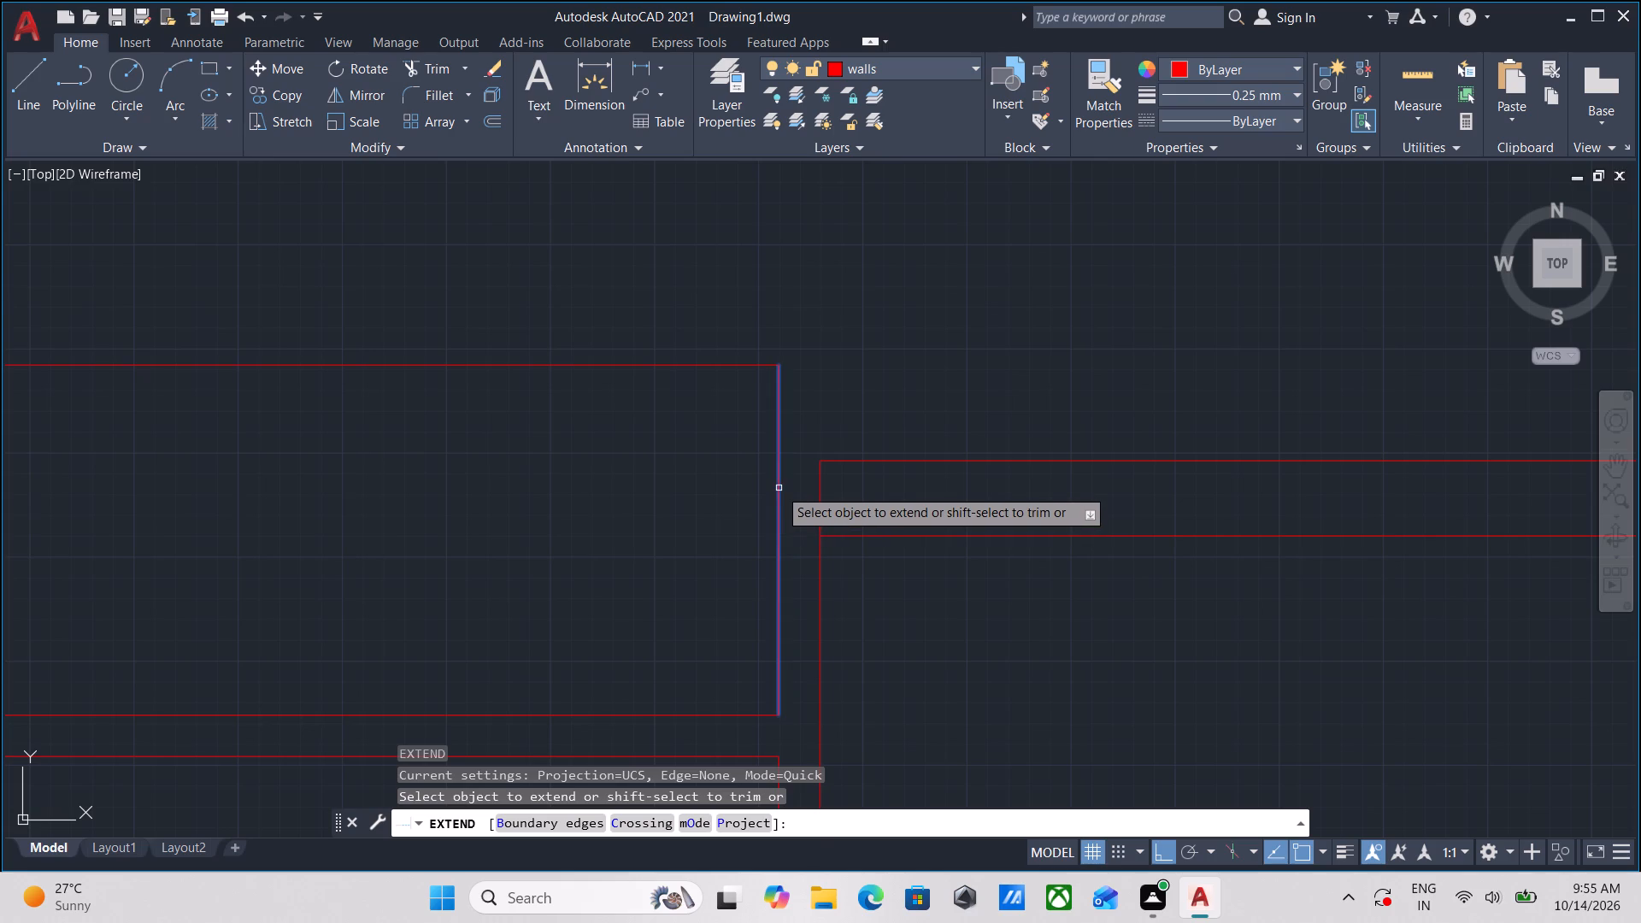
{"action": "left_click", "coordinate": [779, 488]}
{"action": "scroll", "coordinate": [510, 467], "scroll_direction": "down", "scroll_amount": 2}
{"action": "middle_click_drag", "start_coordinate": [510, 467], "coordinate": [832, 455]}
{"action": "scroll", "coordinate": [732, 480], "scroll_direction": "up", "scroll_amount": 2}
{"action": "middle_click_drag", "start_coordinate": [515, 477], "coordinate": [839, 491]}
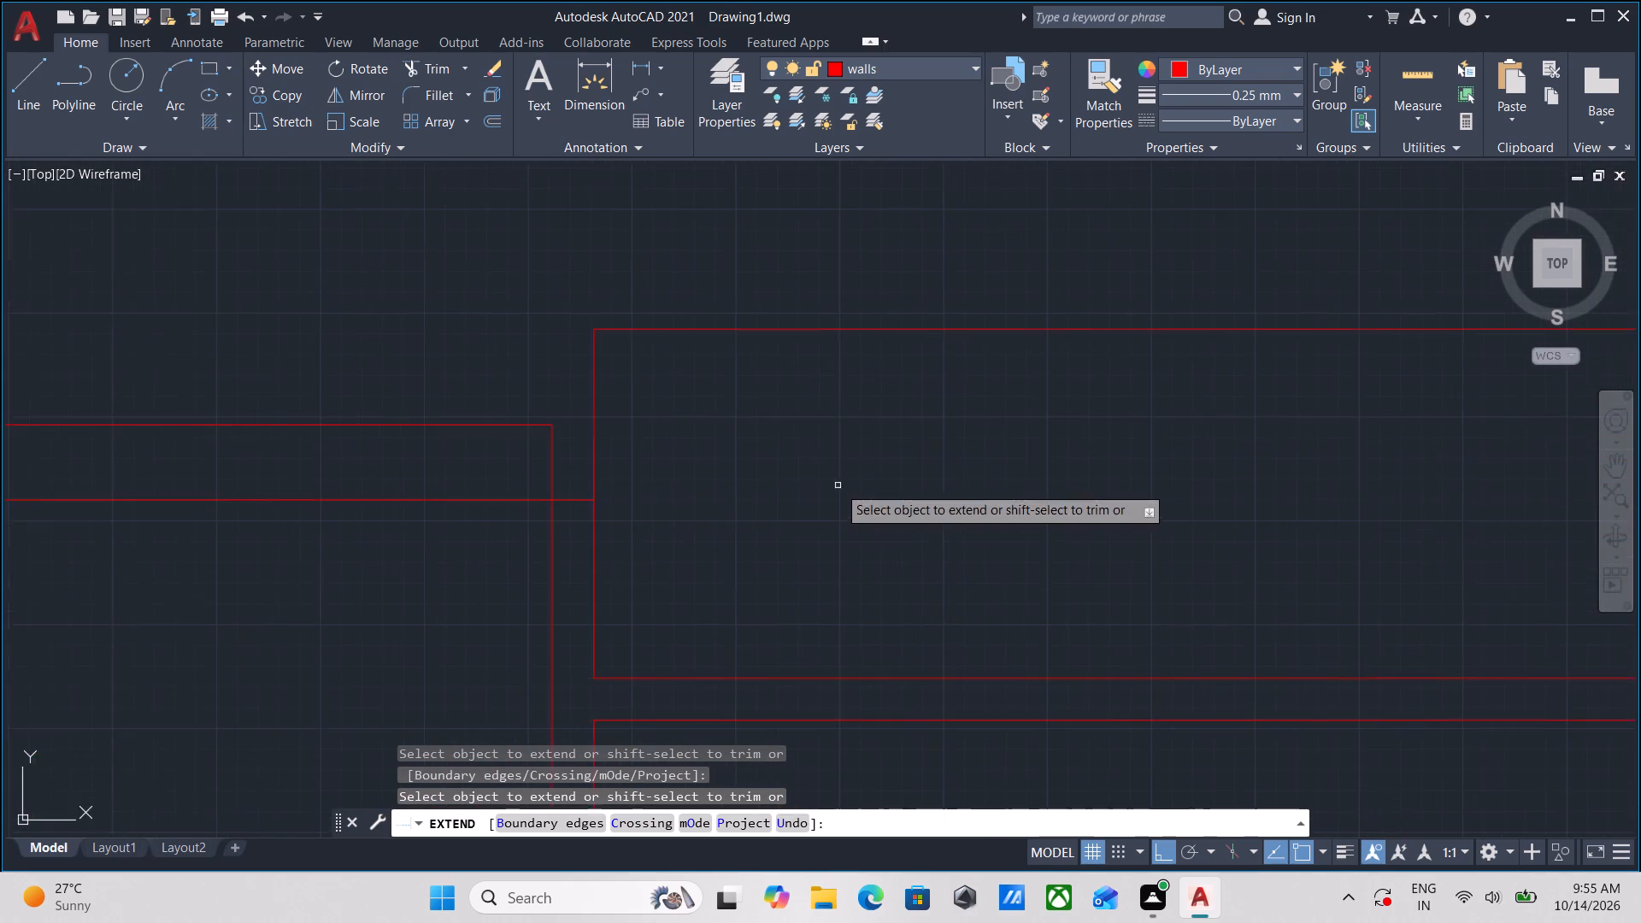
{"action": "scroll", "coordinate": [838, 485], "scroll_direction": "down", "scroll_amount": 2}
{"action": "middle_click_drag", "start_coordinate": [838, 485], "coordinate": [836, 381]}
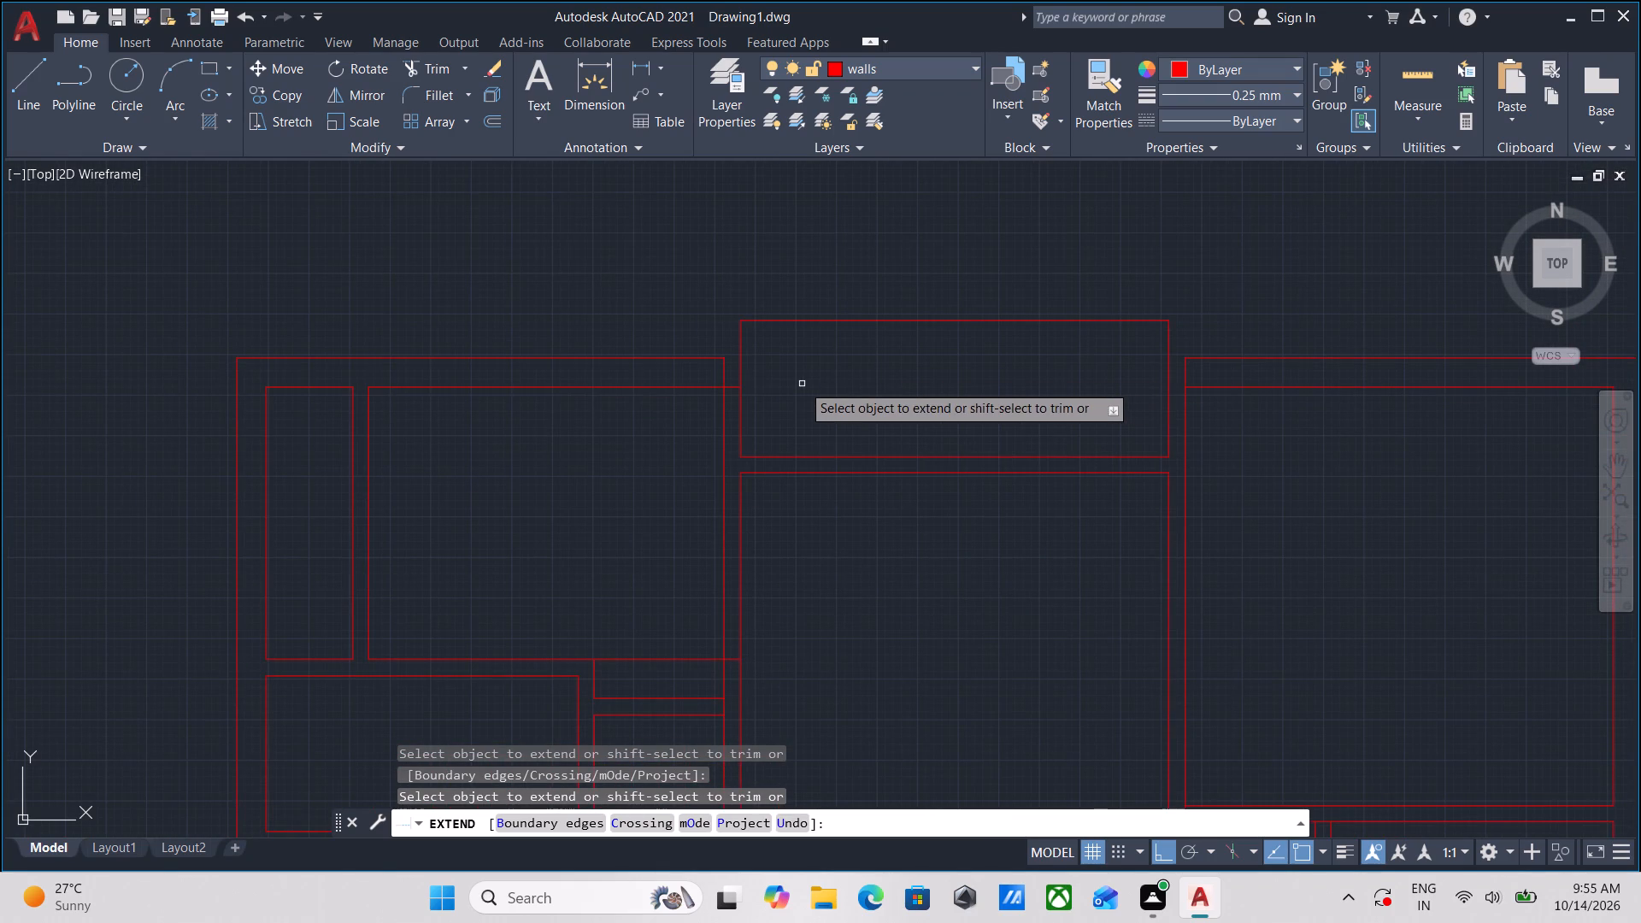
{"action": "scroll", "coordinate": [766, 375], "scroll_direction": "up", "scroll_amount": 2}
{"action": "key", "text": "Escape"}
Draw a 5" horizontal line outward from the upper left corner of the middle bay's projection.
{"action": "middle_click_drag", "start_coordinate": [739, 375], "coordinate": [764, 464]}
{"action": "scroll", "coordinate": [678, 432], "scroll_direction": "up", "scroll_amount": 1}
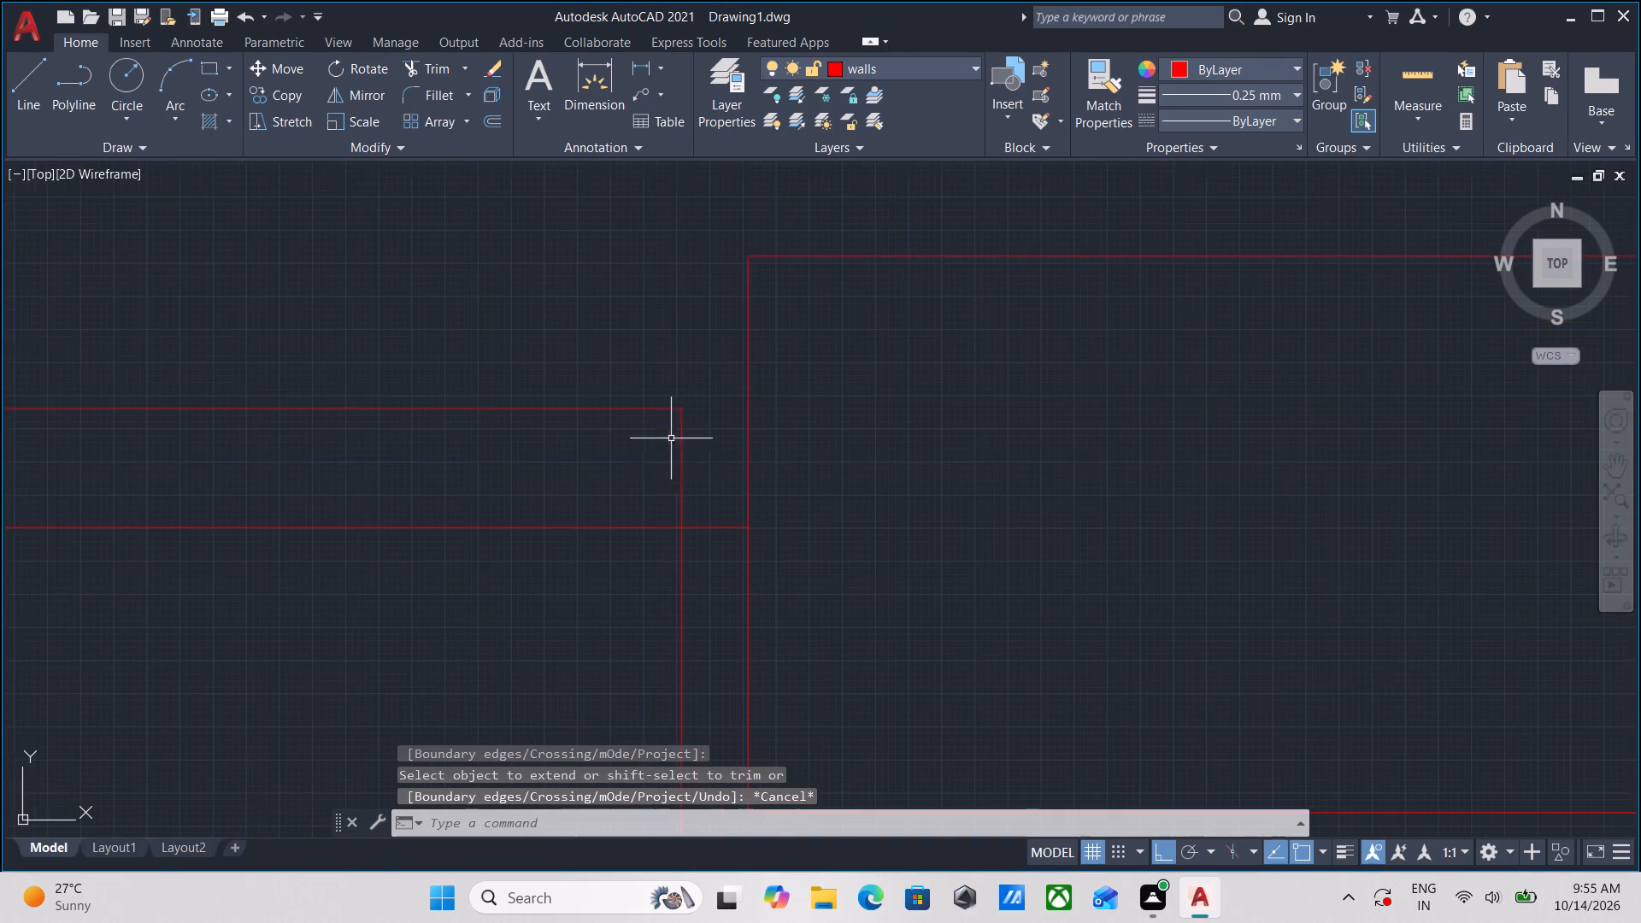
{"action": "scroll", "coordinate": [623, 431], "scroll_direction": "down", "scroll_amount": 1}
{"action": "middle_click_drag", "start_coordinate": [623, 431], "coordinate": [631, 467]}
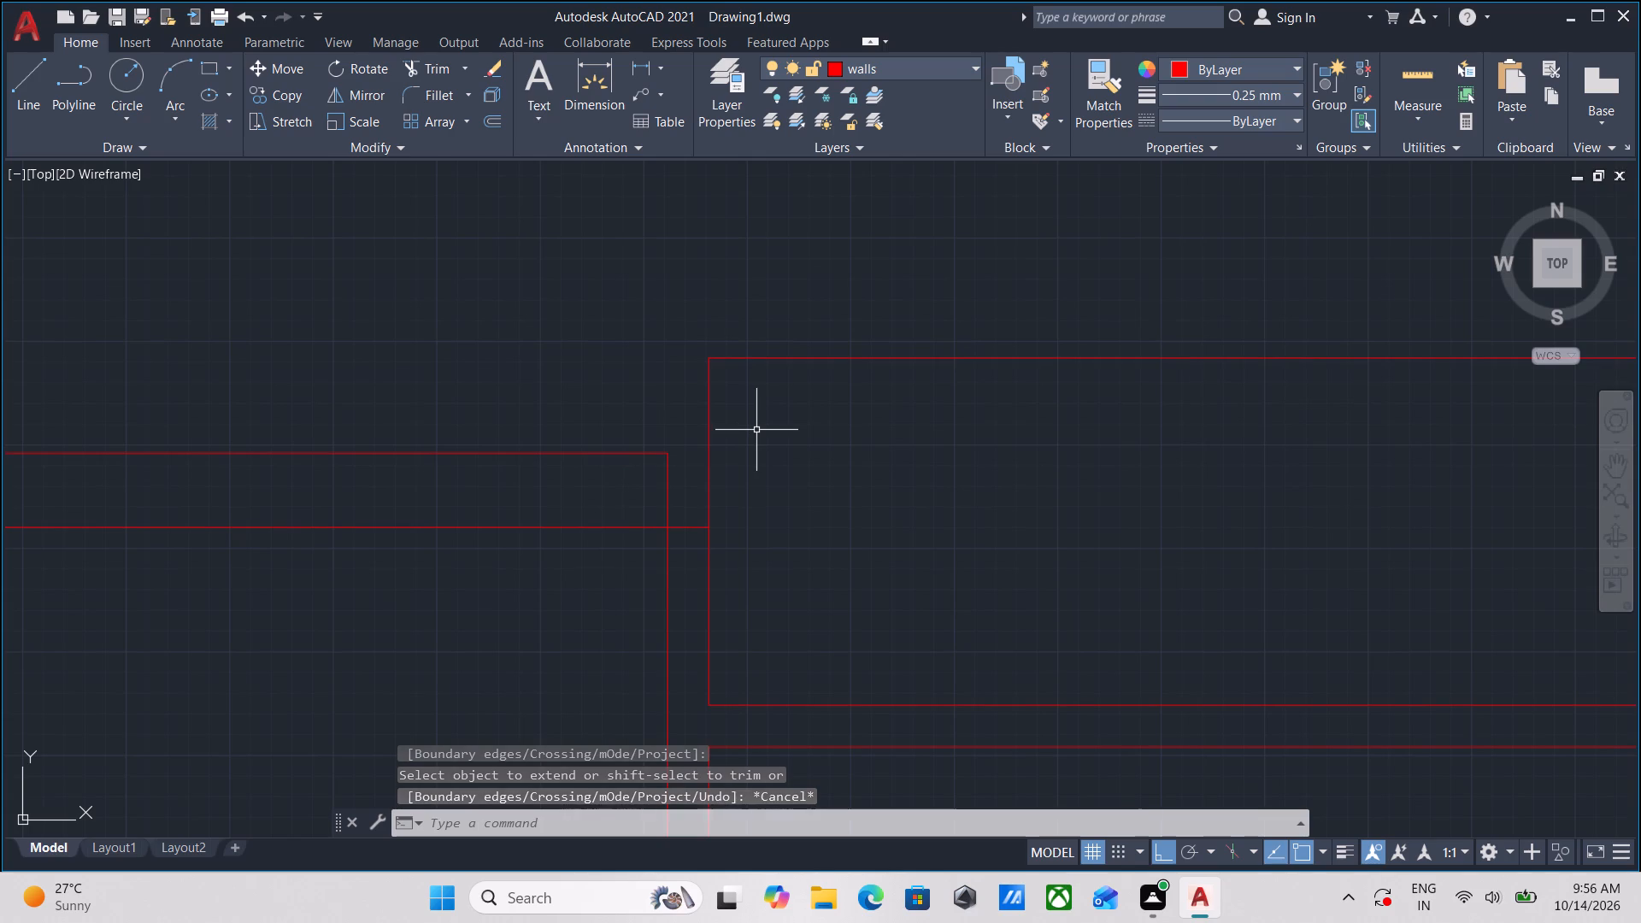
{"action": "key", "text": "l"}
{"action": "key", "text": "Return"}
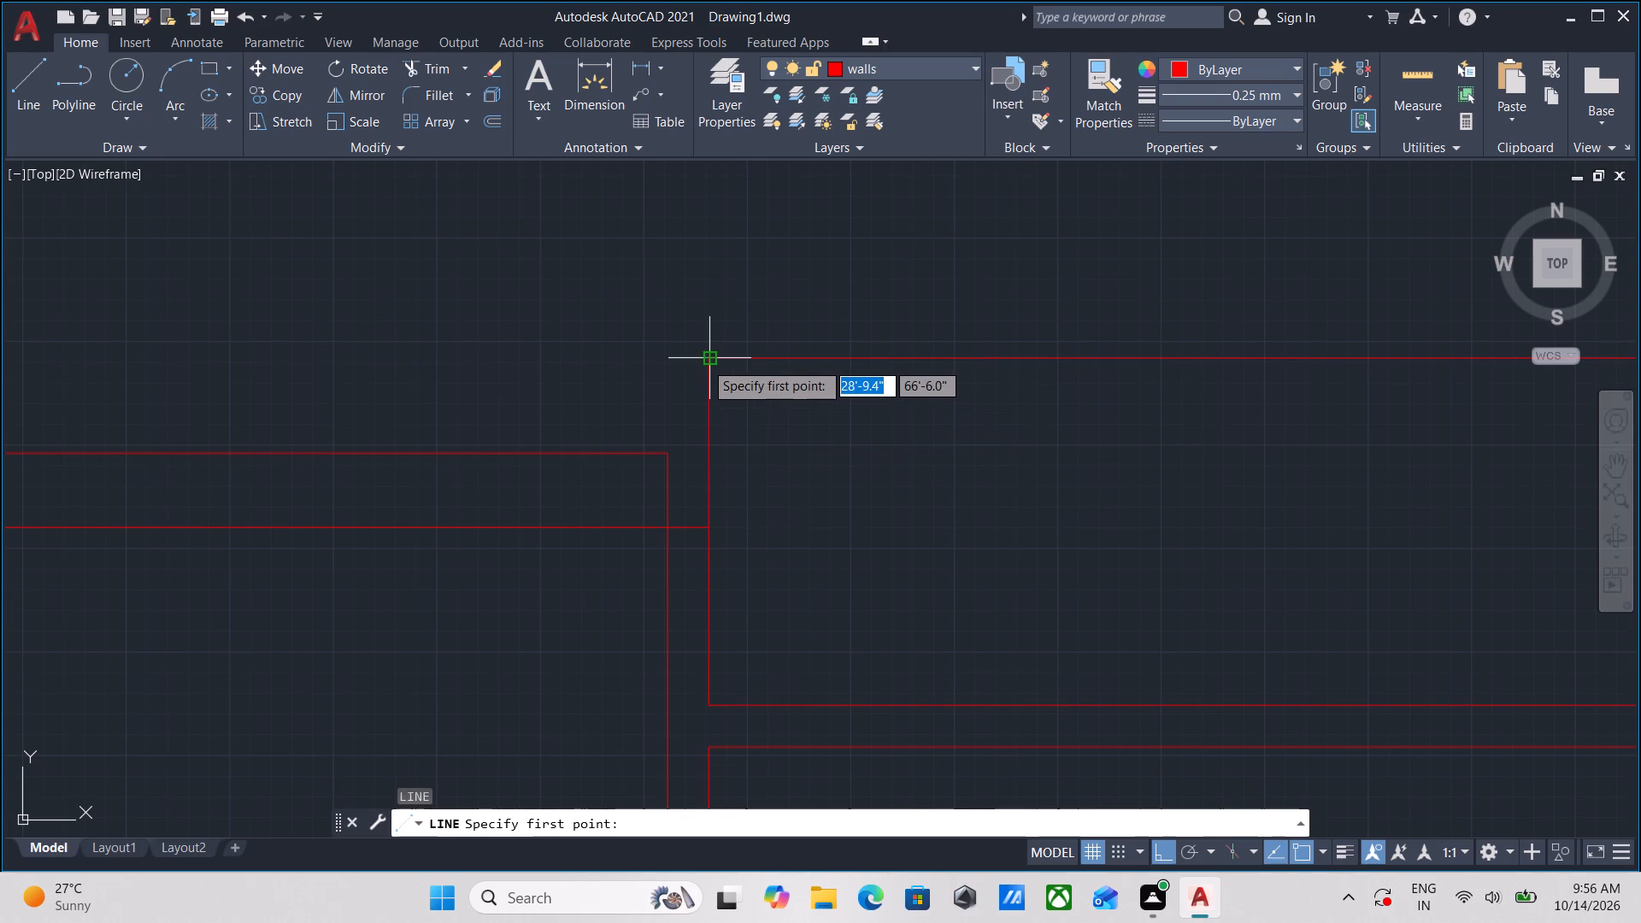
{"action": "left_click", "coordinate": [704, 362]}
{"action": "key", "text": "5"}
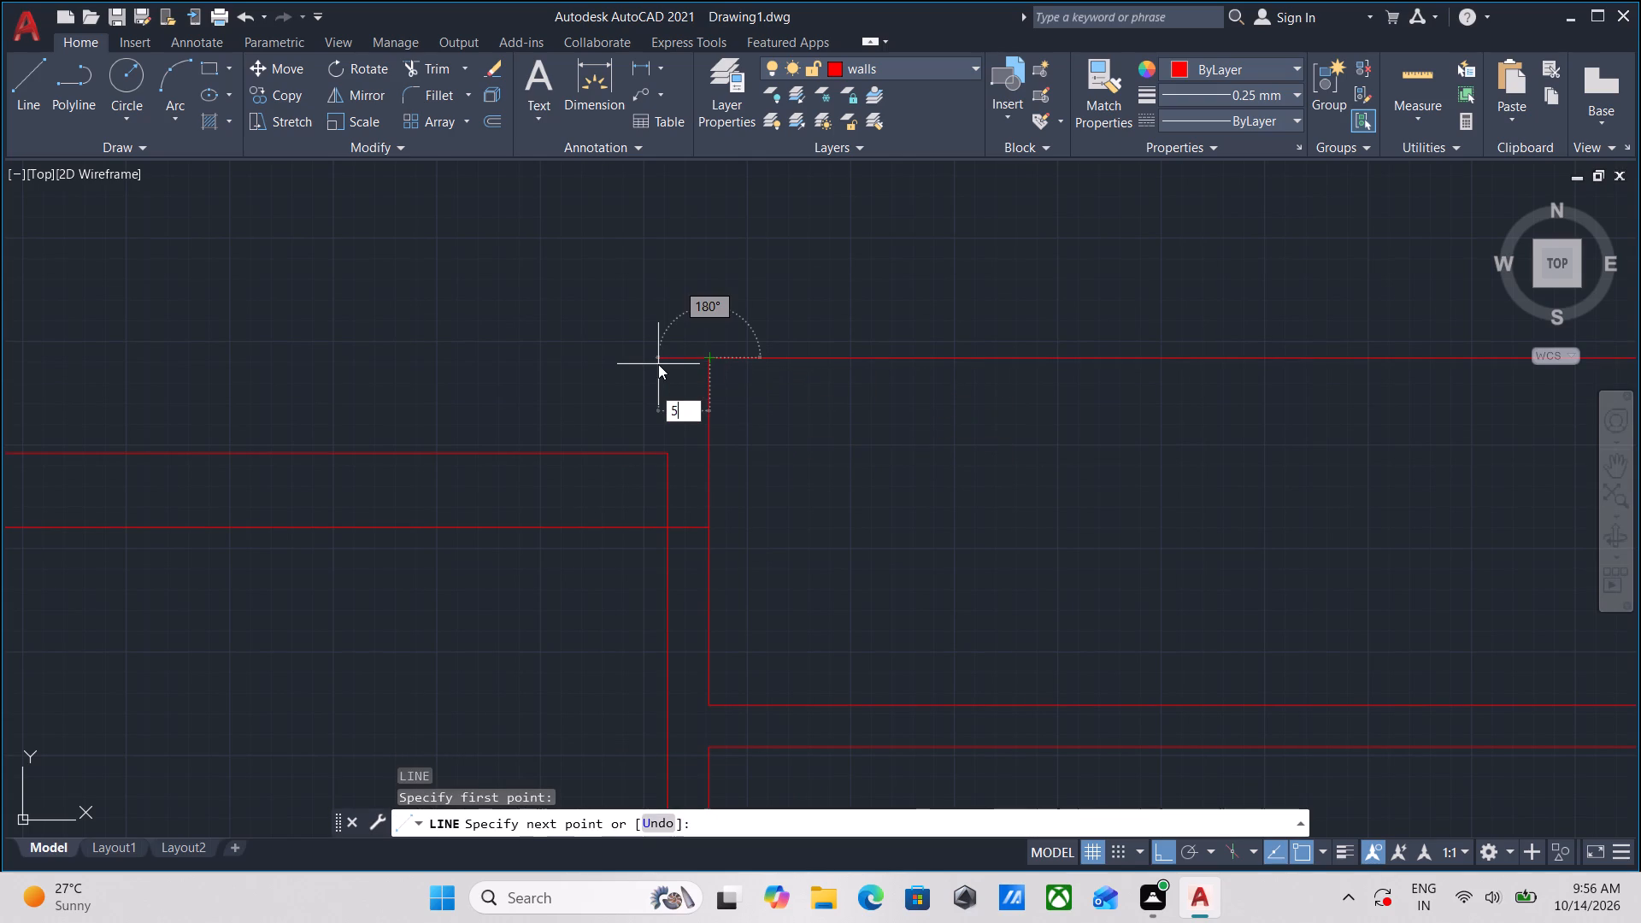
{"action": "key", "text": "Return"}
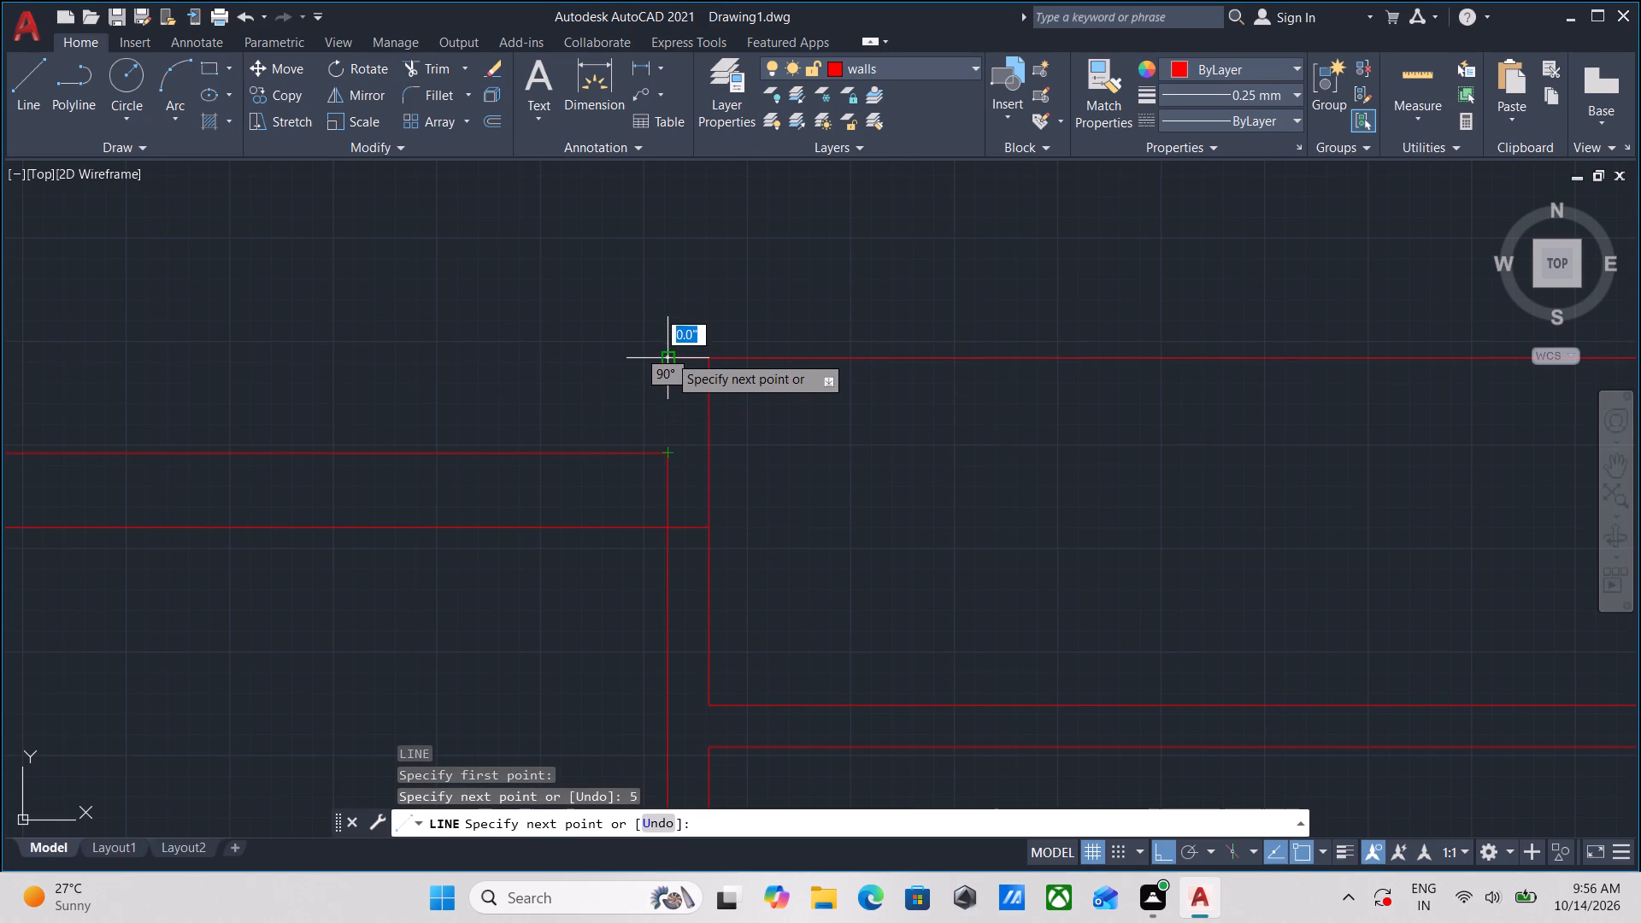
{"action": "scroll", "coordinate": [661, 361], "scroll_direction": "up", "scroll_amount": 2}
{"action": "key", "text": "Escape"}
{"action": "left_click_drag", "start_coordinate": [729, 392], "coordinate": [720, 351]}
{"action": "left_click", "coordinate": [686, 297]}
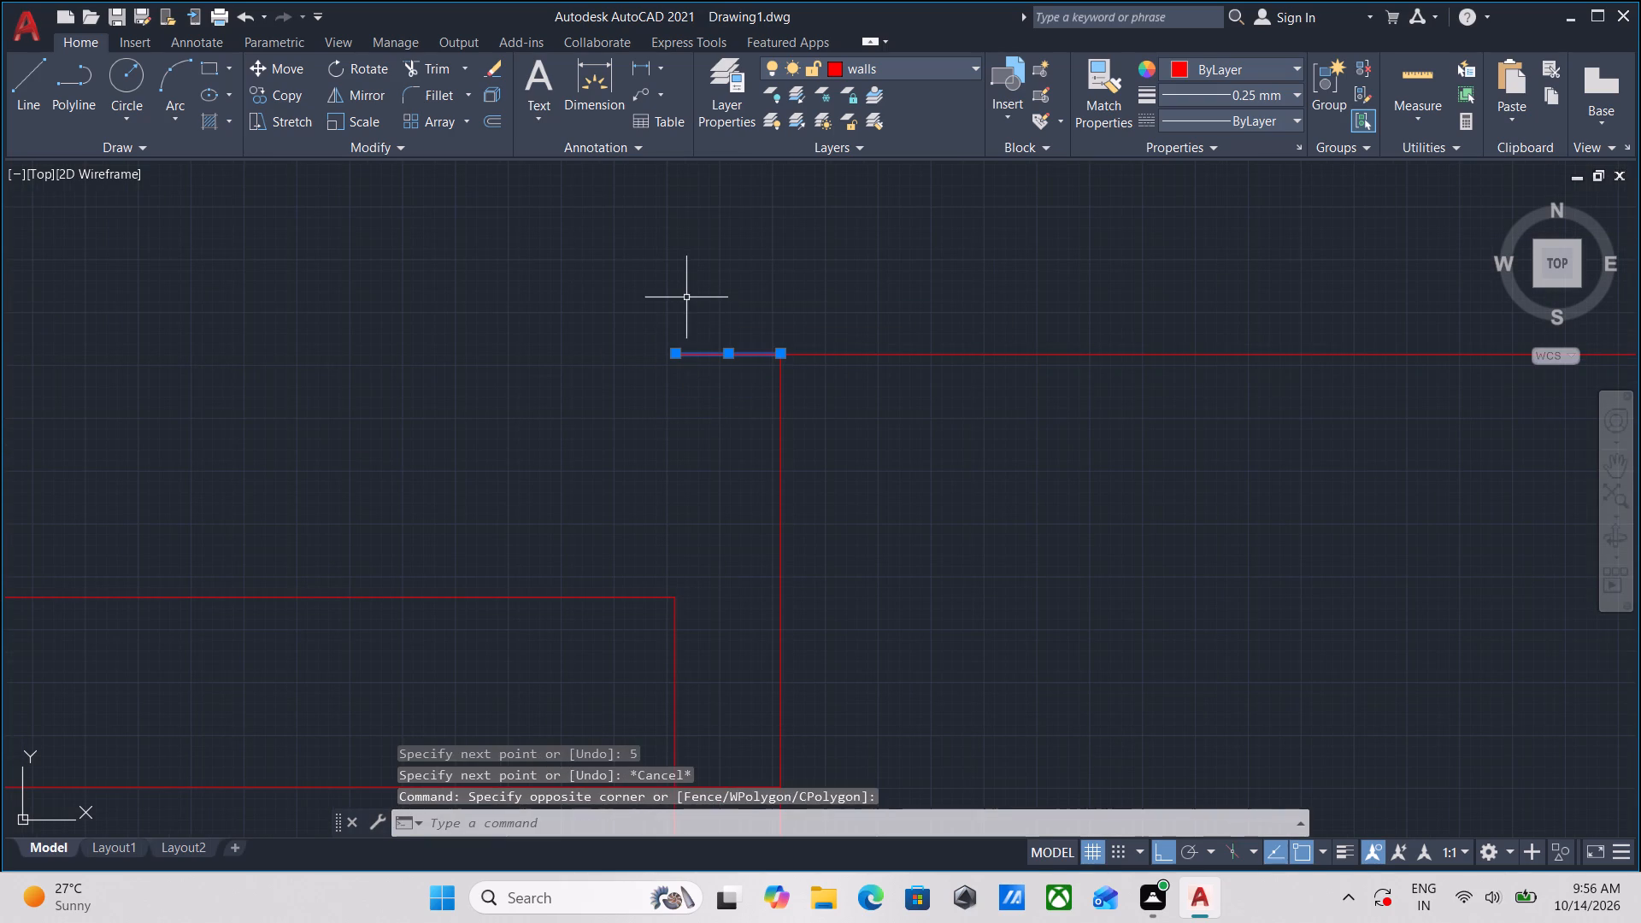
{"action": "key", "text": "Escape"}
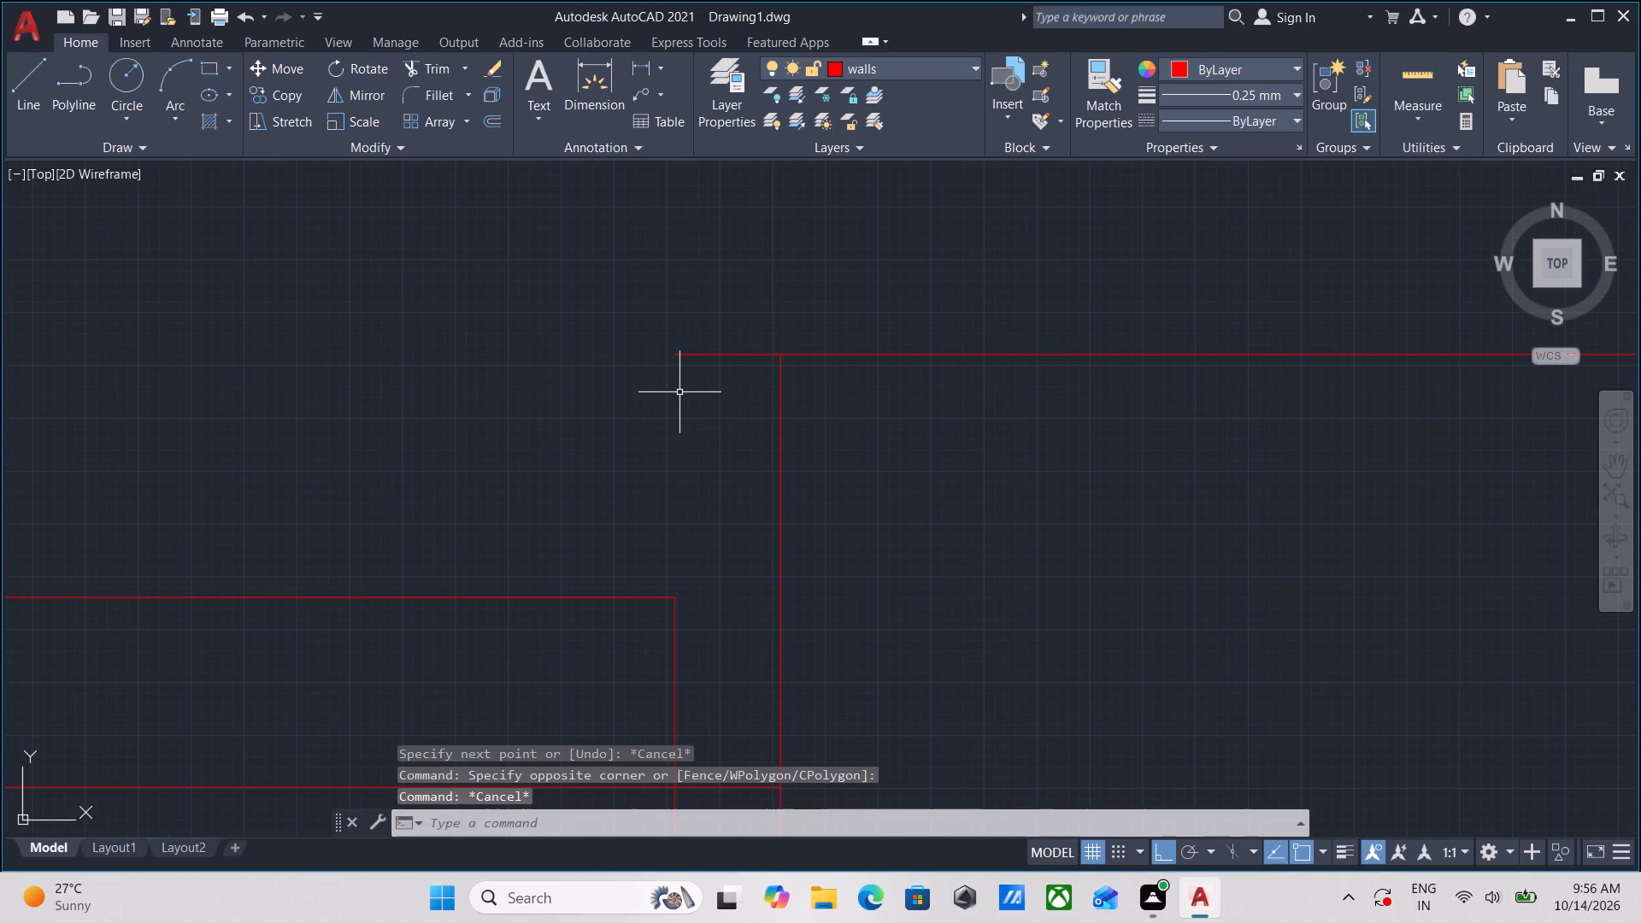
Draw a vertical line from the 5" line's outer end down to the left top wall's outer corner.
{"action": "key", "text": "l"}
{"action": "key", "text": "Return"}
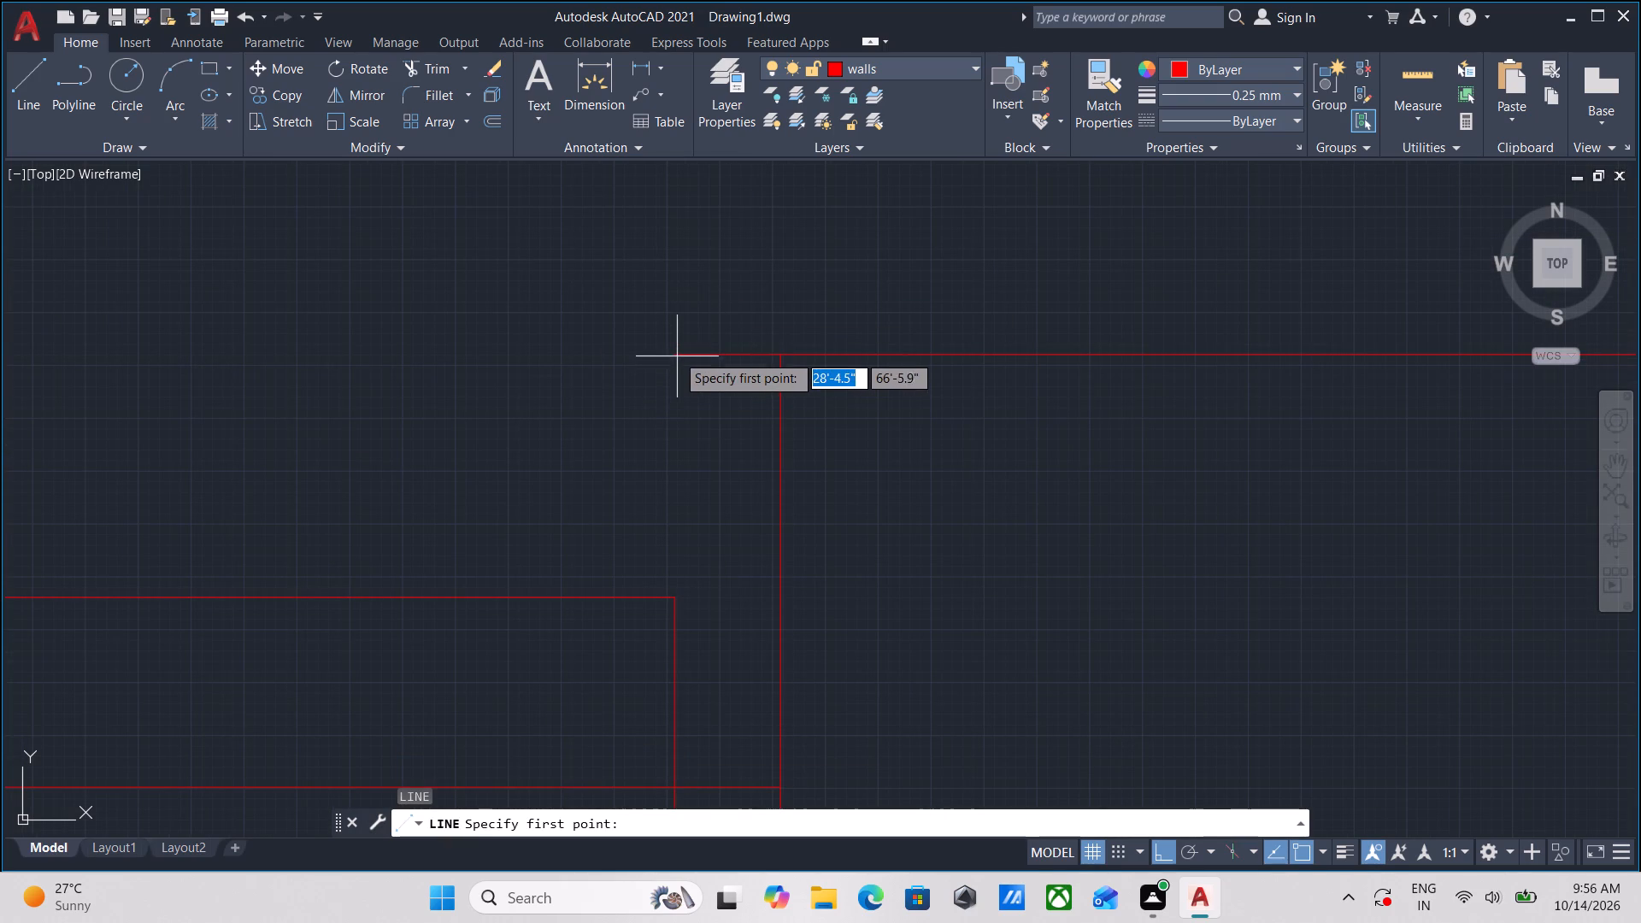
{"action": "left_click", "coordinate": [673, 350]}
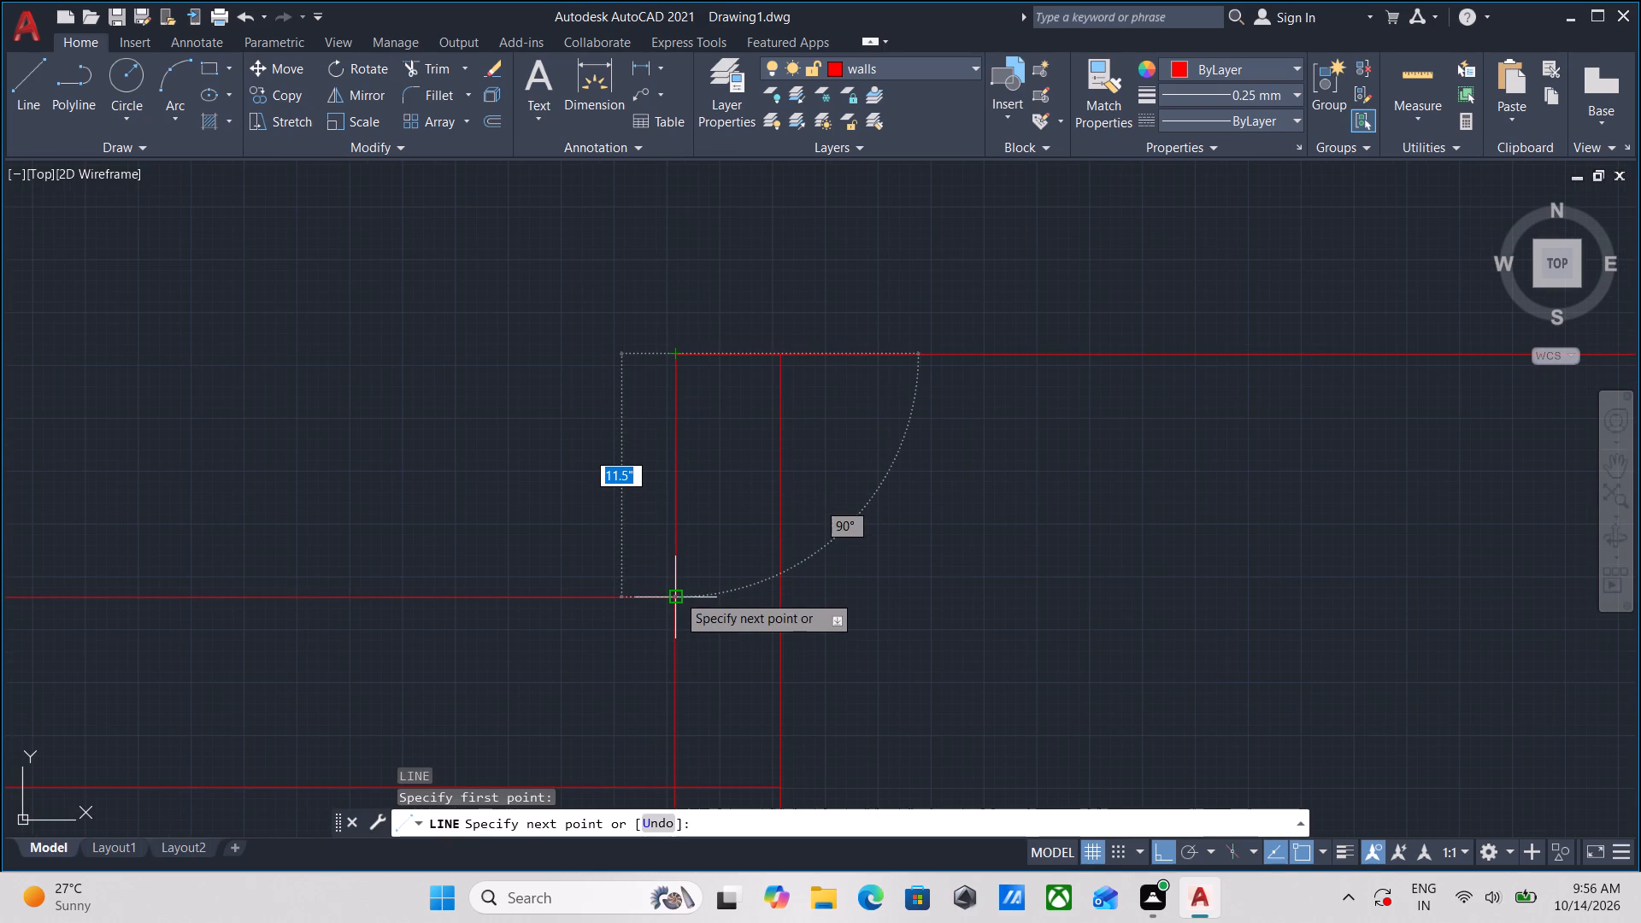
{"action": "left_click", "coordinate": [676, 594]}
{"action": "key", "text": "Escape"}
Draw a 5" line outward from the projection's upper right corner, continuing down to the right top wall's outer corner.
{"action": "scroll", "coordinate": [672, 588], "scroll_direction": "down", "scroll_amount": 3}
{"action": "scroll", "coordinate": [773, 588], "scroll_direction": "down", "scroll_amount": 1}
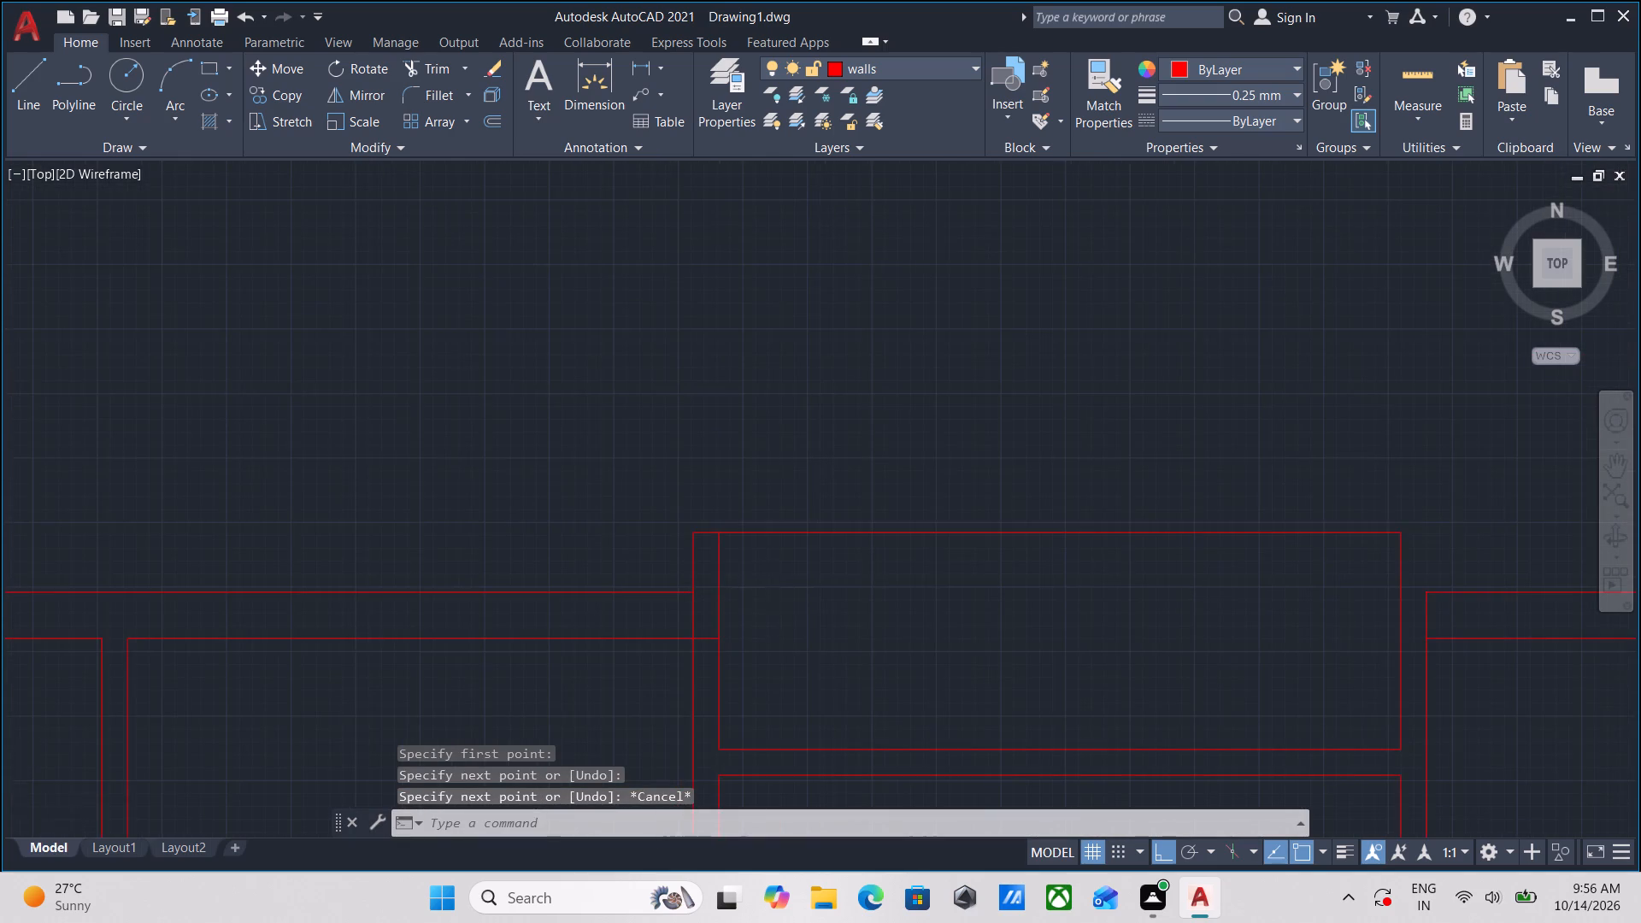
{"action": "middle_click_drag", "start_coordinate": [772, 587], "coordinate": [438, 459]}
{"action": "middle_click_drag", "start_coordinate": [712, 469], "coordinate": [597, 509]}
{"action": "scroll", "coordinate": [775, 525], "scroll_direction": "up", "scroll_amount": 2}
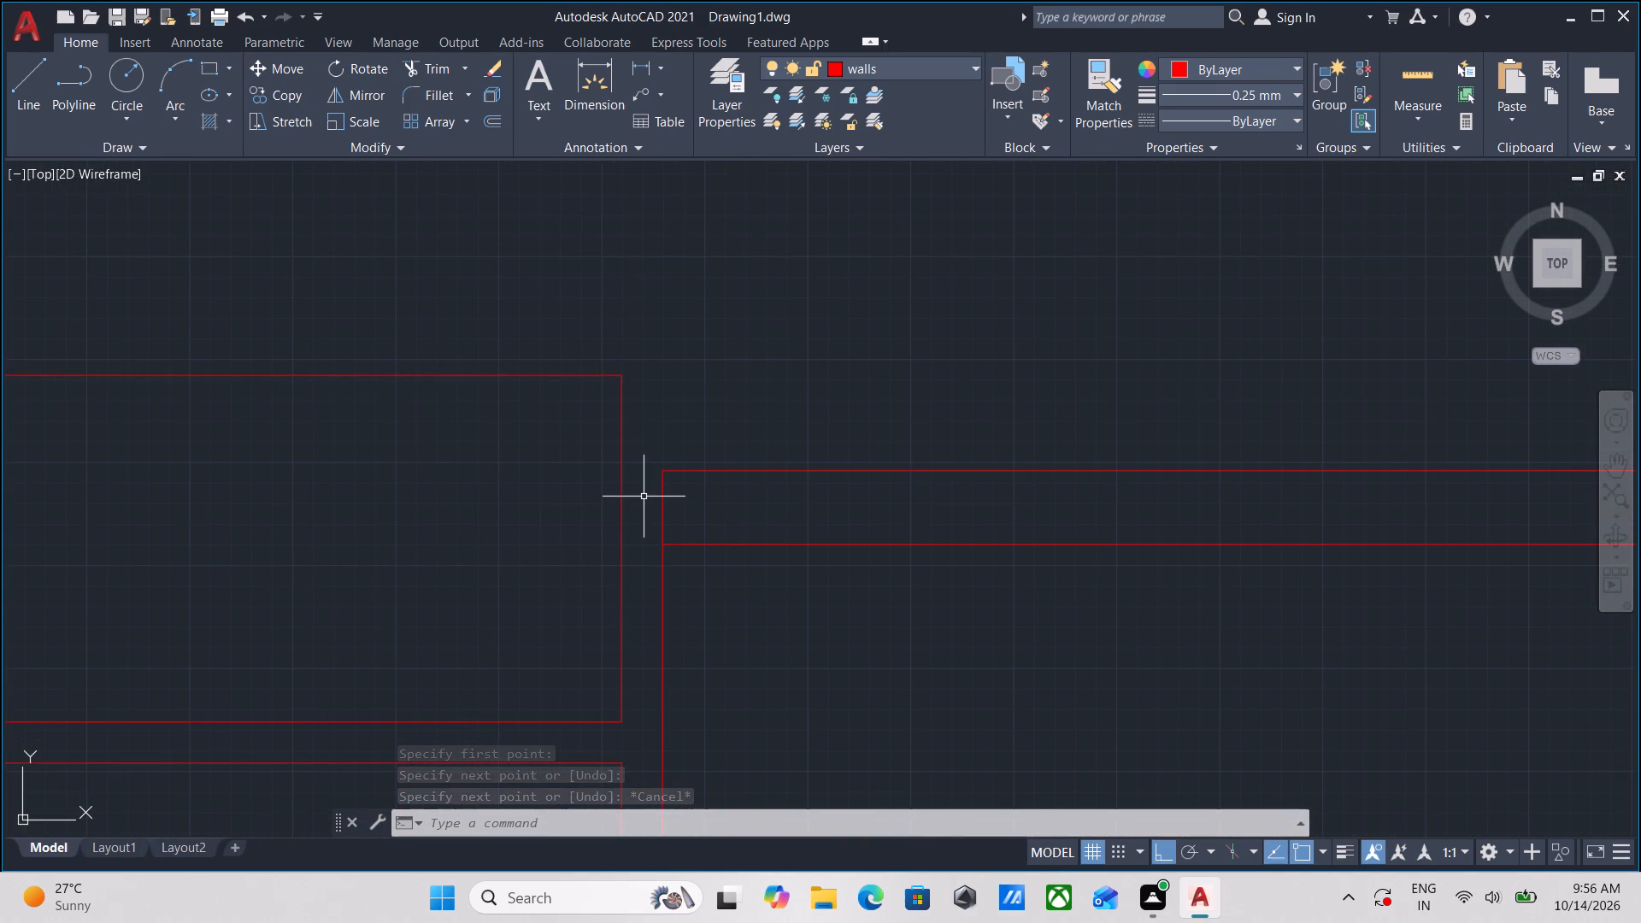
{"action": "key", "text": "l"}
{"action": "key", "text": "Return"}
{"action": "scroll", "coordinate": [644, 497], "scroll_direction": "up", "scroll_amount": 3}
{"action": "scroll", "coordinate": [658, 359], "scroll_direction": "down", "scroll_amount": 2}
{"action": "middle_click_drag", "start_coordinate": [656, 367], "coordinate": [662, 462]}
{"action": "left_click", "coordinate": [626, 313]}
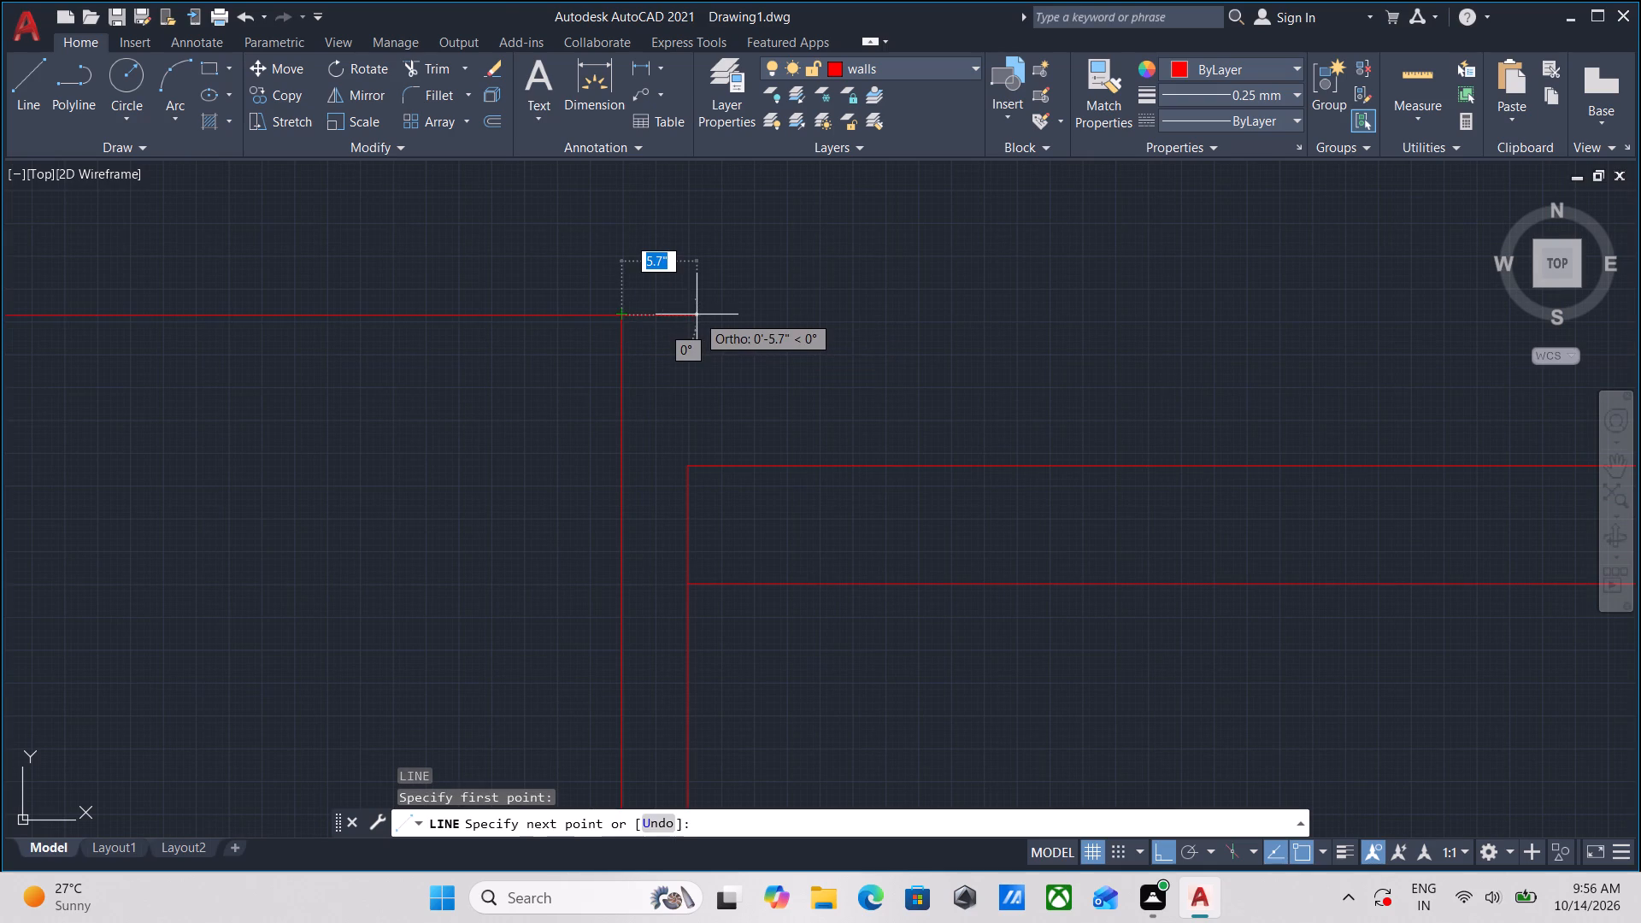
{"action": "key", "text": "5"}
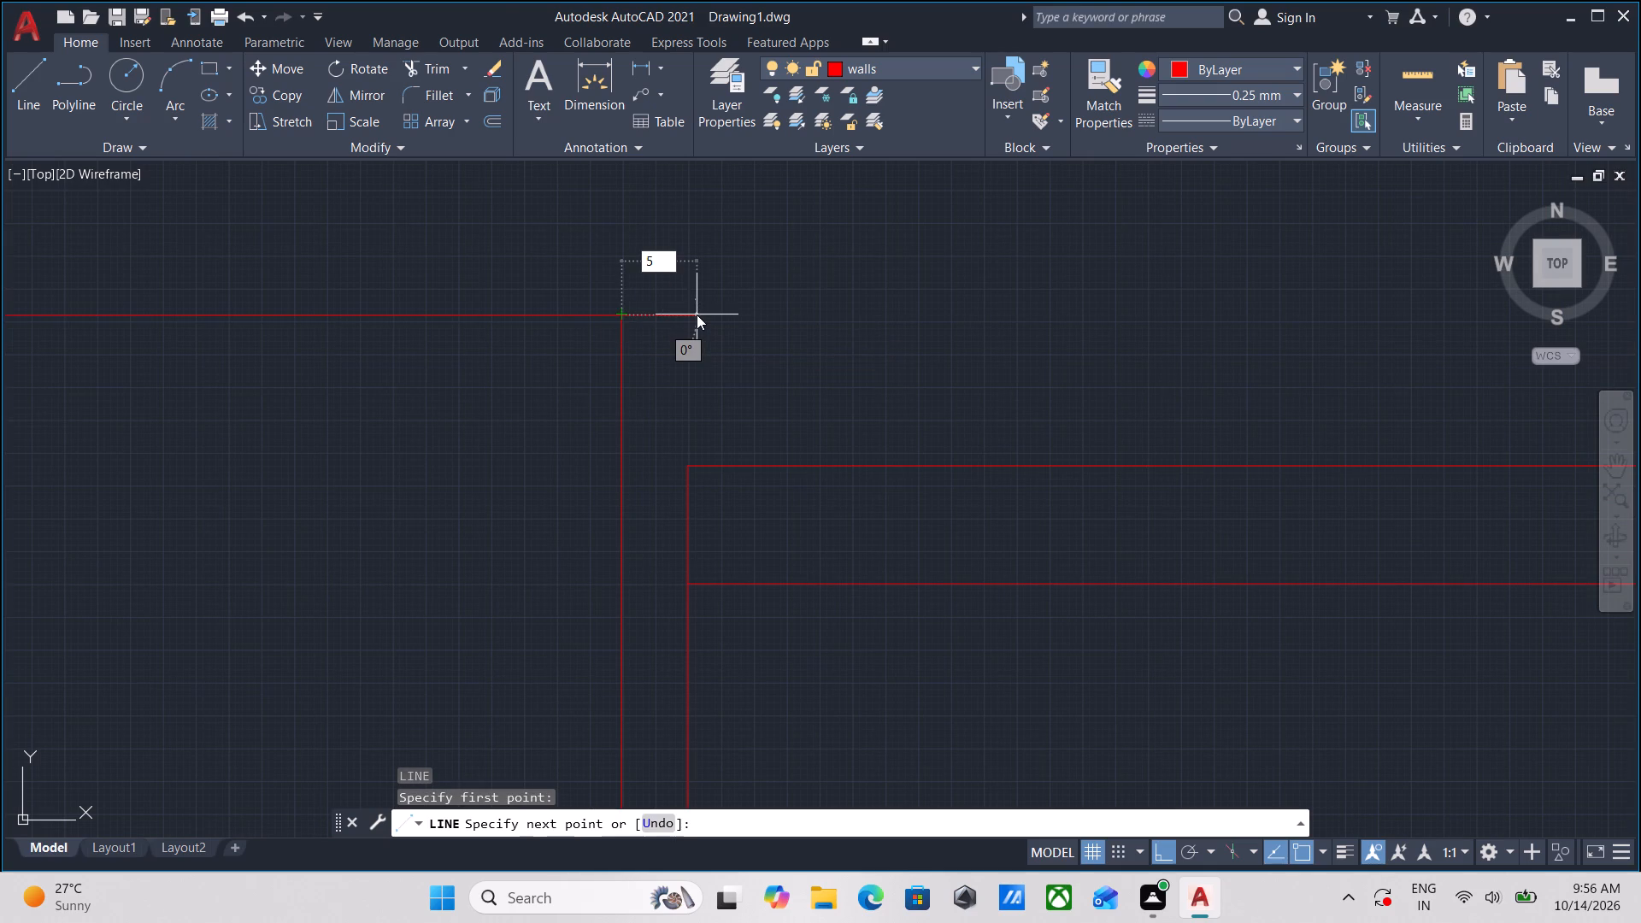
{"action": "key", "text": "Return"}
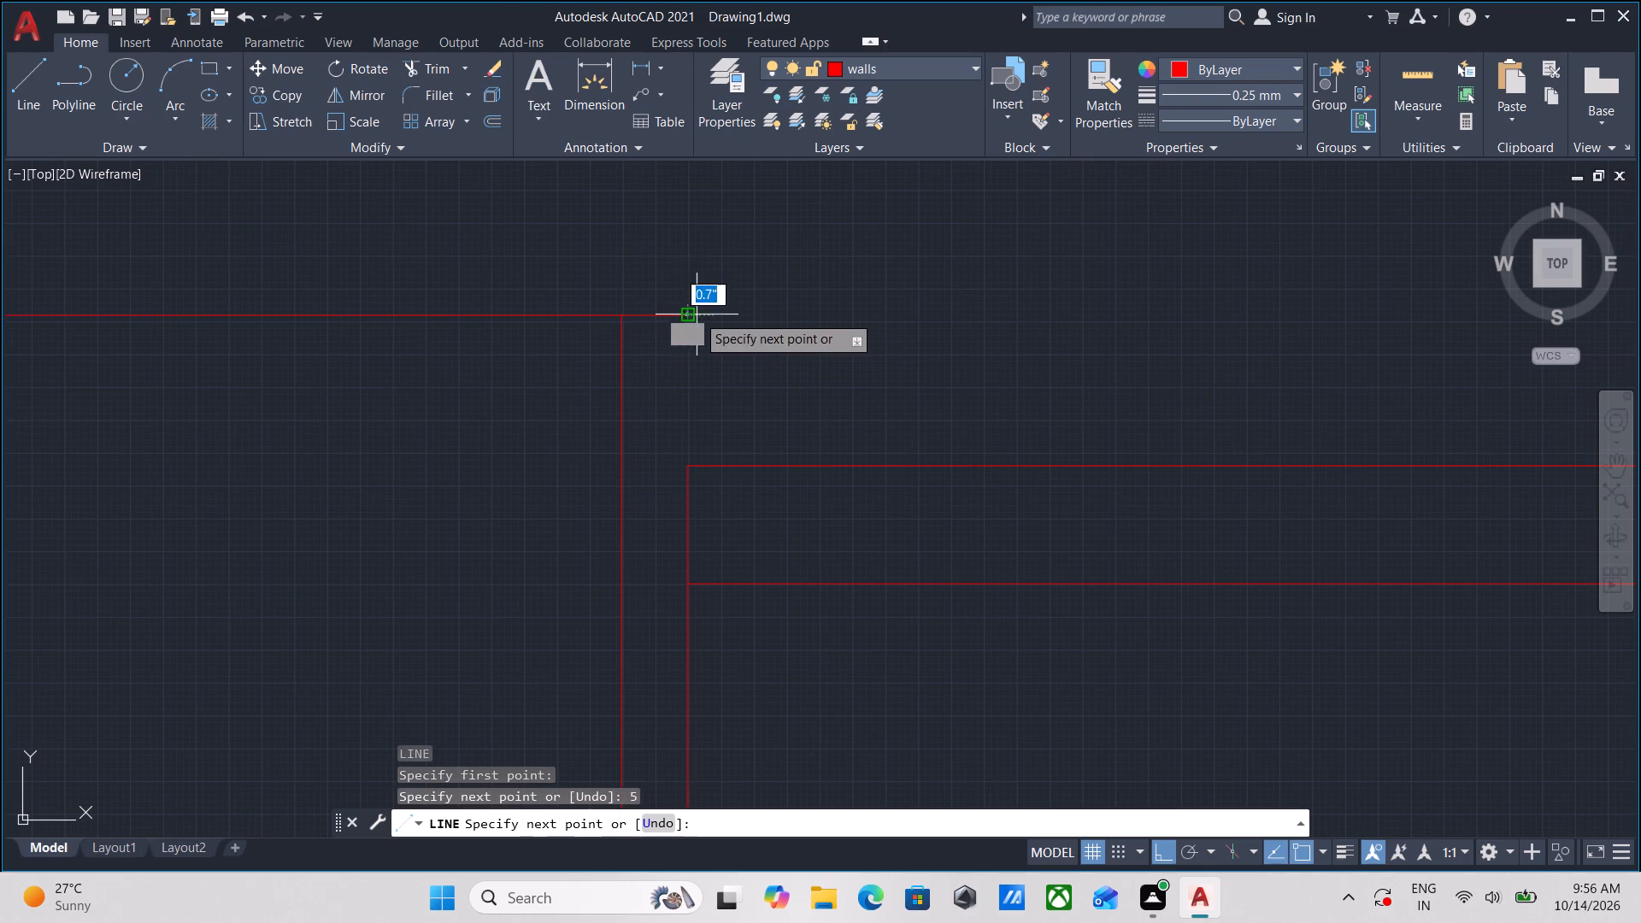
{"action": "left_click", "coordinate": [692, 461]}
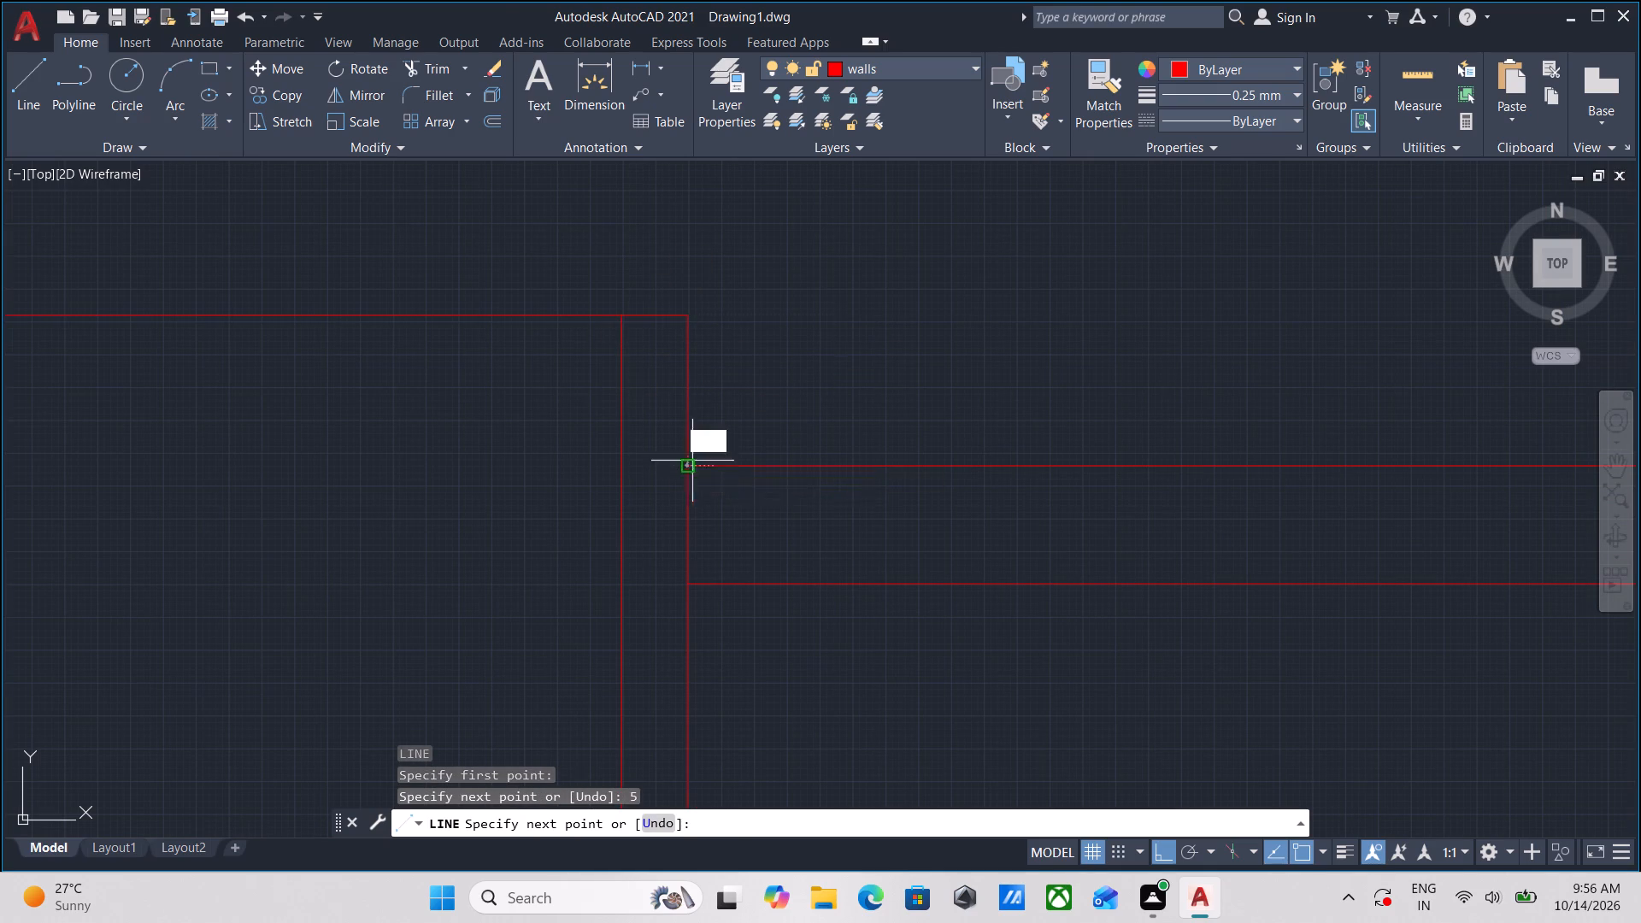
{"action": "key", "text": "Escape"}
Trim the overlapping wall segments where the left top exterior wall meets the middle bay's left wall, opening the junction.
{"action": "scroll", "coordinate": [702, 457], "scroll_direction": "down", "scroll_amount": 4}
{"action": "middle_click_drag", "start_coordinate": [506, 497], "coordinate": [736, 479]}
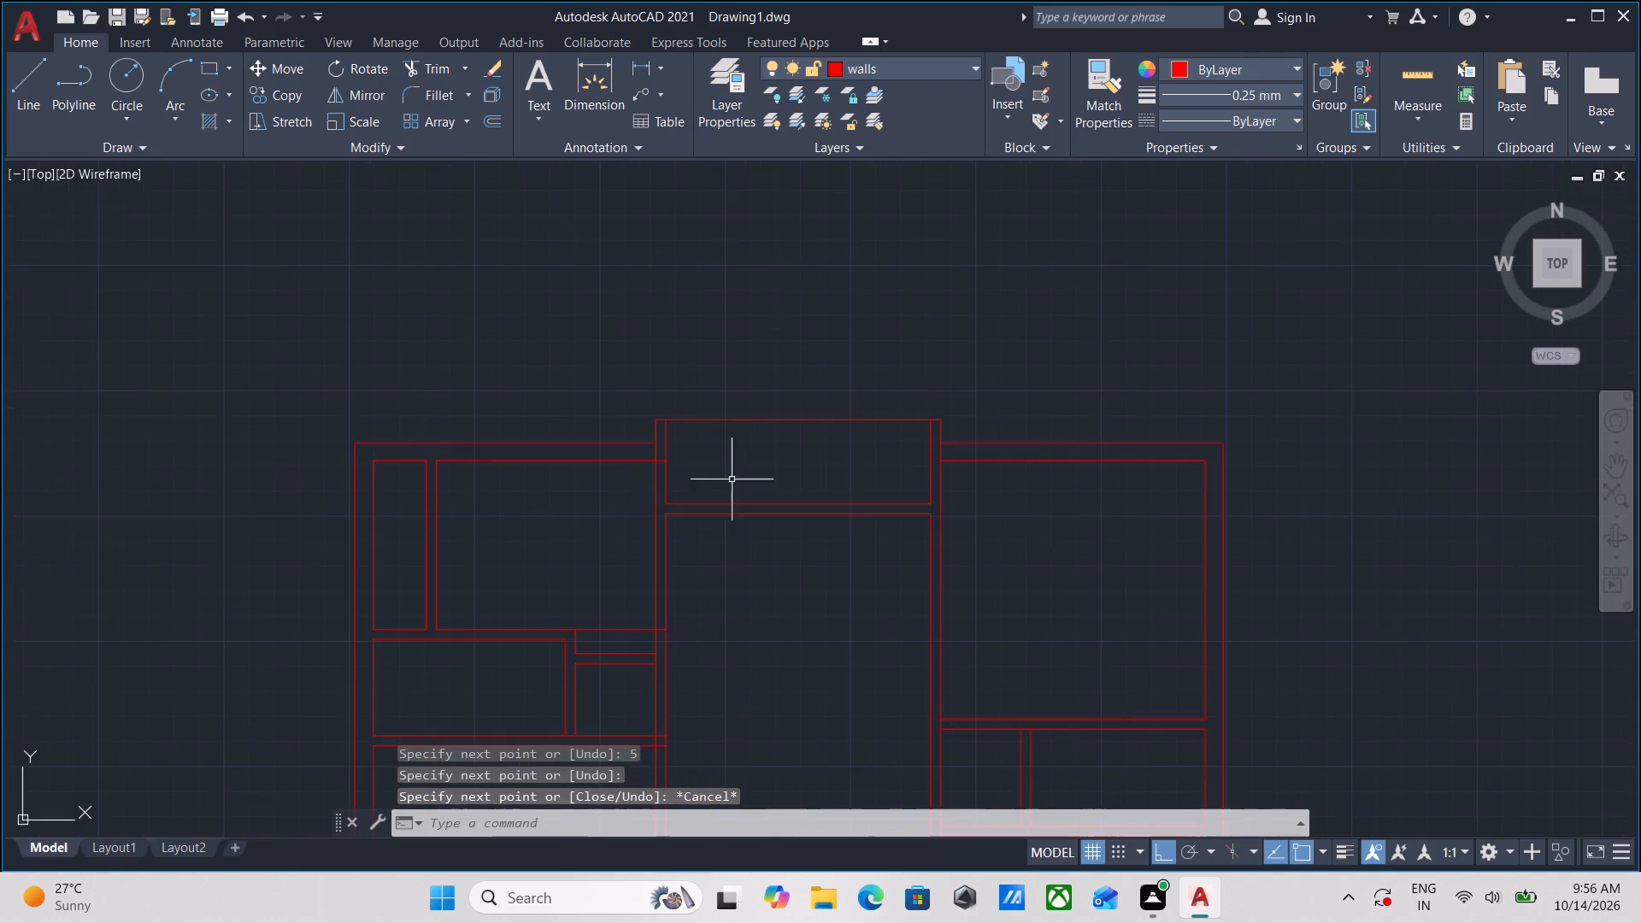
{"action": "scroll", "coordinate": [603, 474], "scroll_direction": "up", "scroll_amount": 3}
{"action": "middle_click_drag", "start_coordinate": [877, 480], "coordinate": [803, 499]}
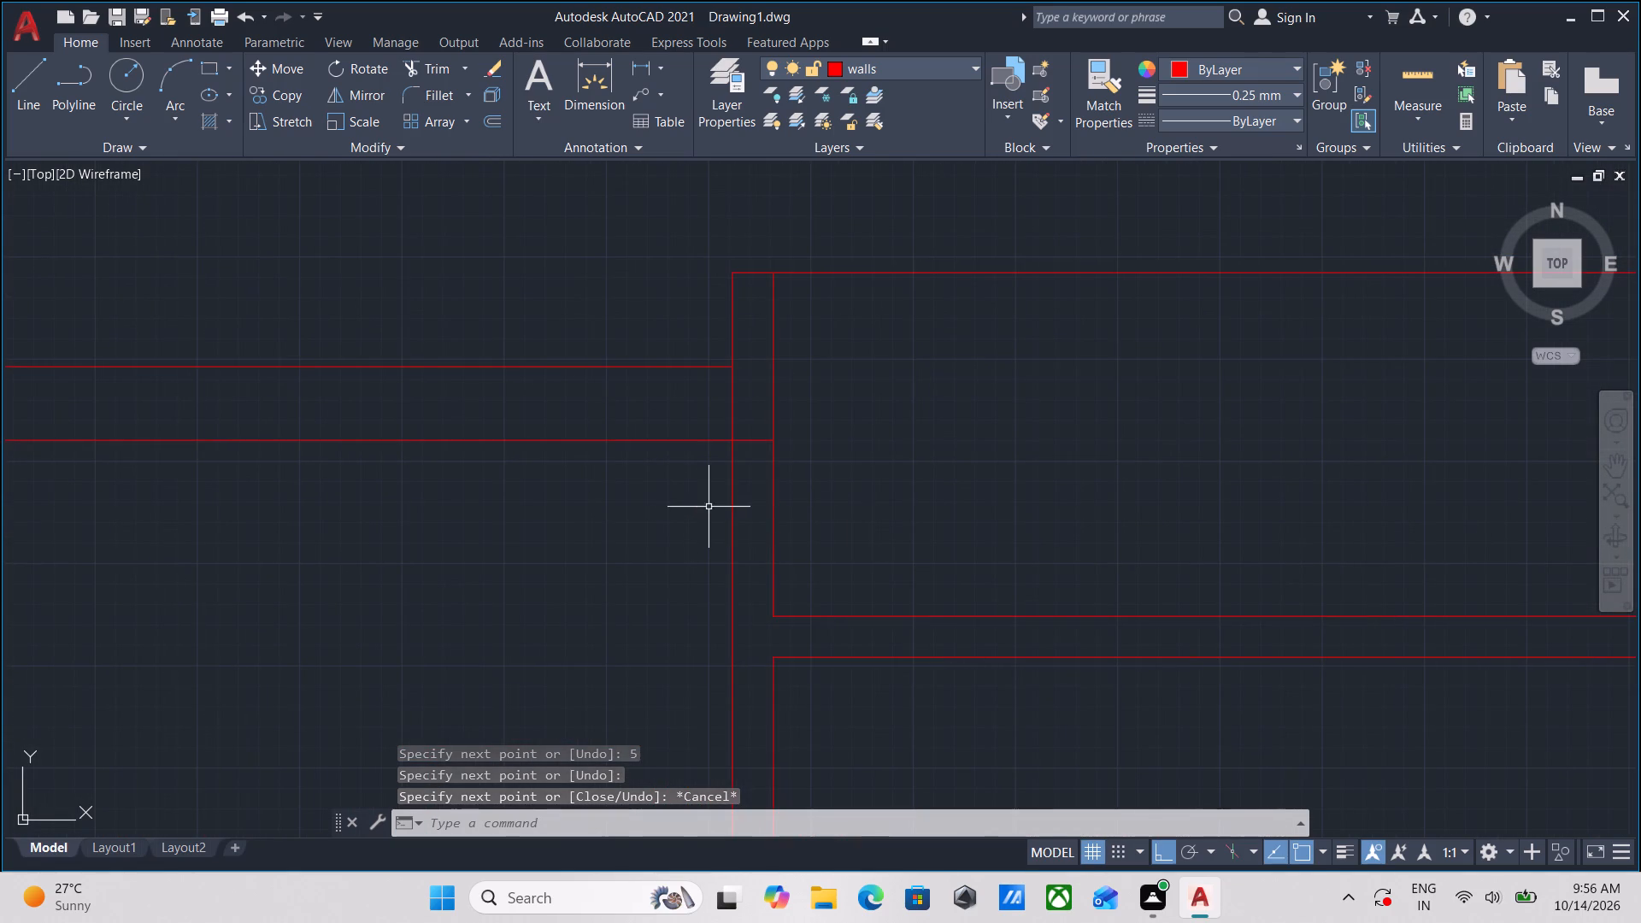
{"action": "middle_click_drag", "start_coordinate": [816, 473], "coordinate": [687, 503]}
{"action": "middle_click_drag", "start_coordinate": [670, 509], "coordinate": [688, 470]}
{"action": "type", "text": "tr"}
{"action": "key", "text": "Return"}
{"action": "scroll", "coordinate": [653, 444], "scroll_direction": "up", "scroll_amount": 2}
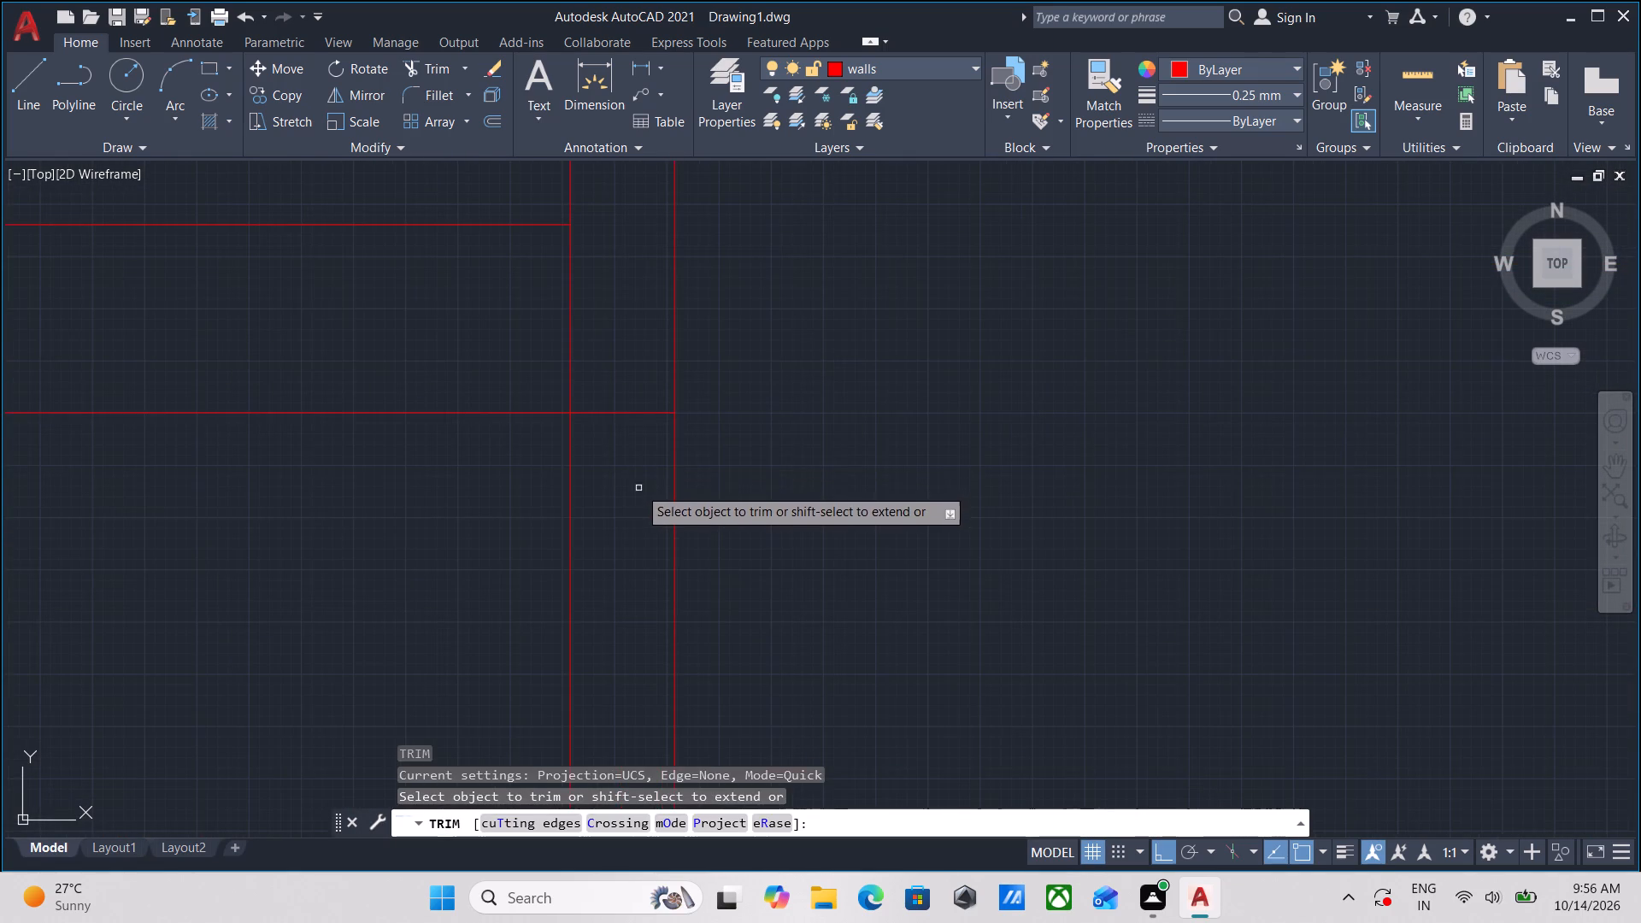
{"action": "left_click", "coordinate": [638, 486]}
{"action": "left_click", "coordinate": [606, 335]}
{"action": "left_click", "coordinate": [581, 345]}
{"action": "left_click", "coordinate": [438, 340]}
{"action": "scroll", "coordinate": [503, 348], "scroll_direction": "down", "scroll_amount": 4}
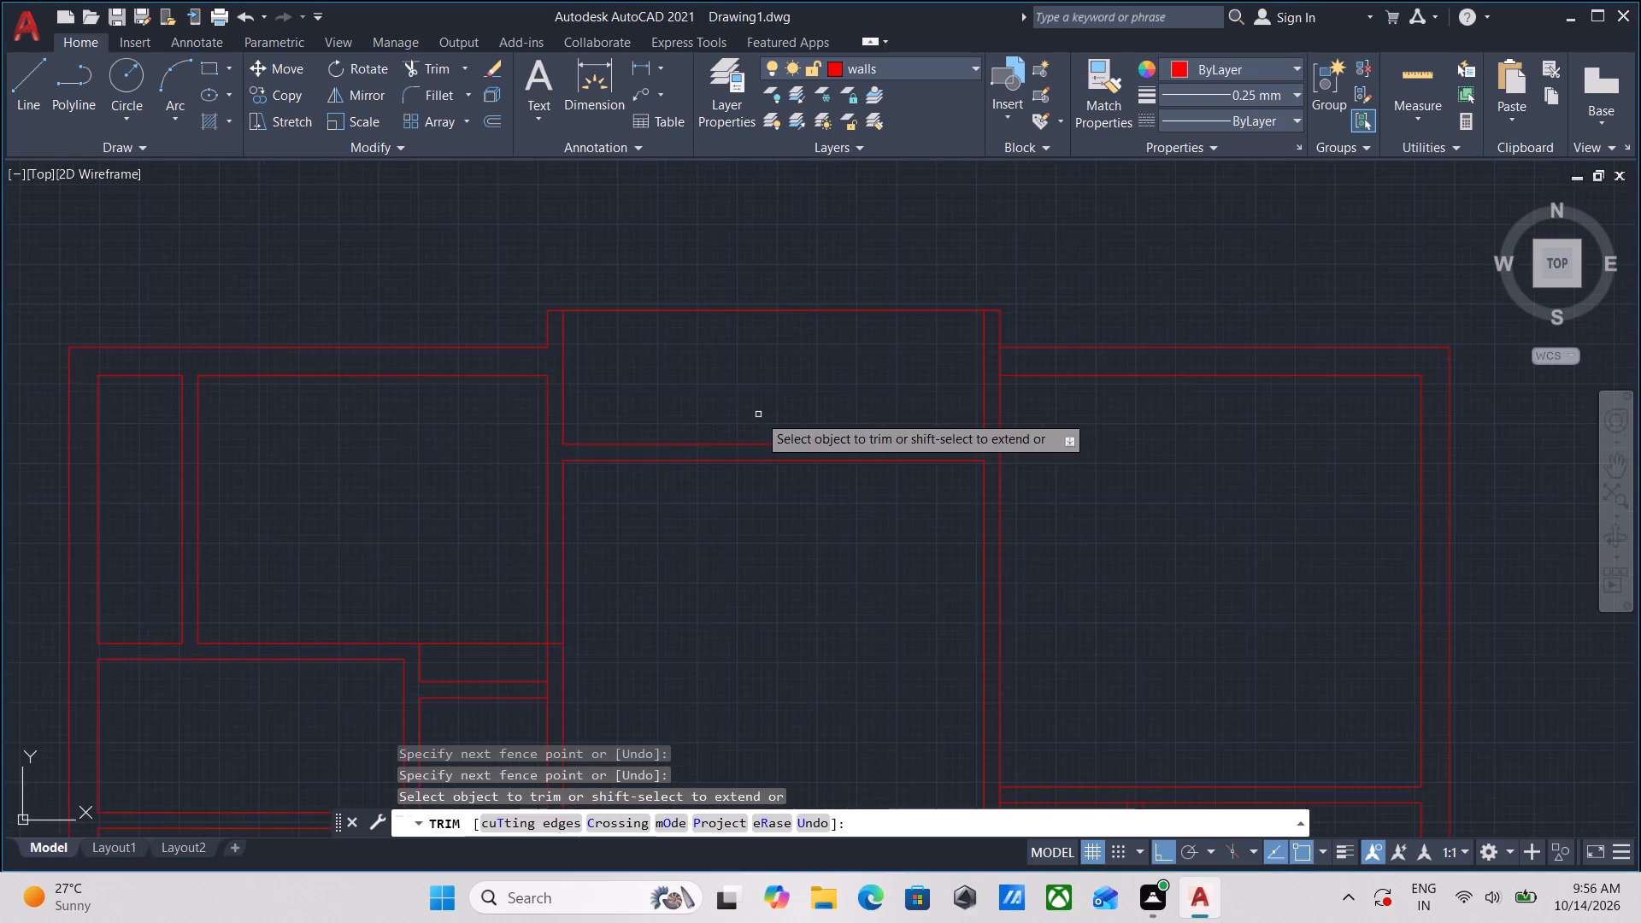
Trim the vertical segment between the right top exterior wall's two lines where it meets the middle bay's right wall.
{"action": "middle_click_drag", "start_coordinate": [758, 414], "coordinate": [492, 415]}
{"action": "scroll", "coordinate": [797, 398], "scroll_direction": "up", "scroll_amount": 2}
{"action": "left_click", "coordinate": [689, 313]}
{"action": "left_click", "coordinate": [660, 311]}
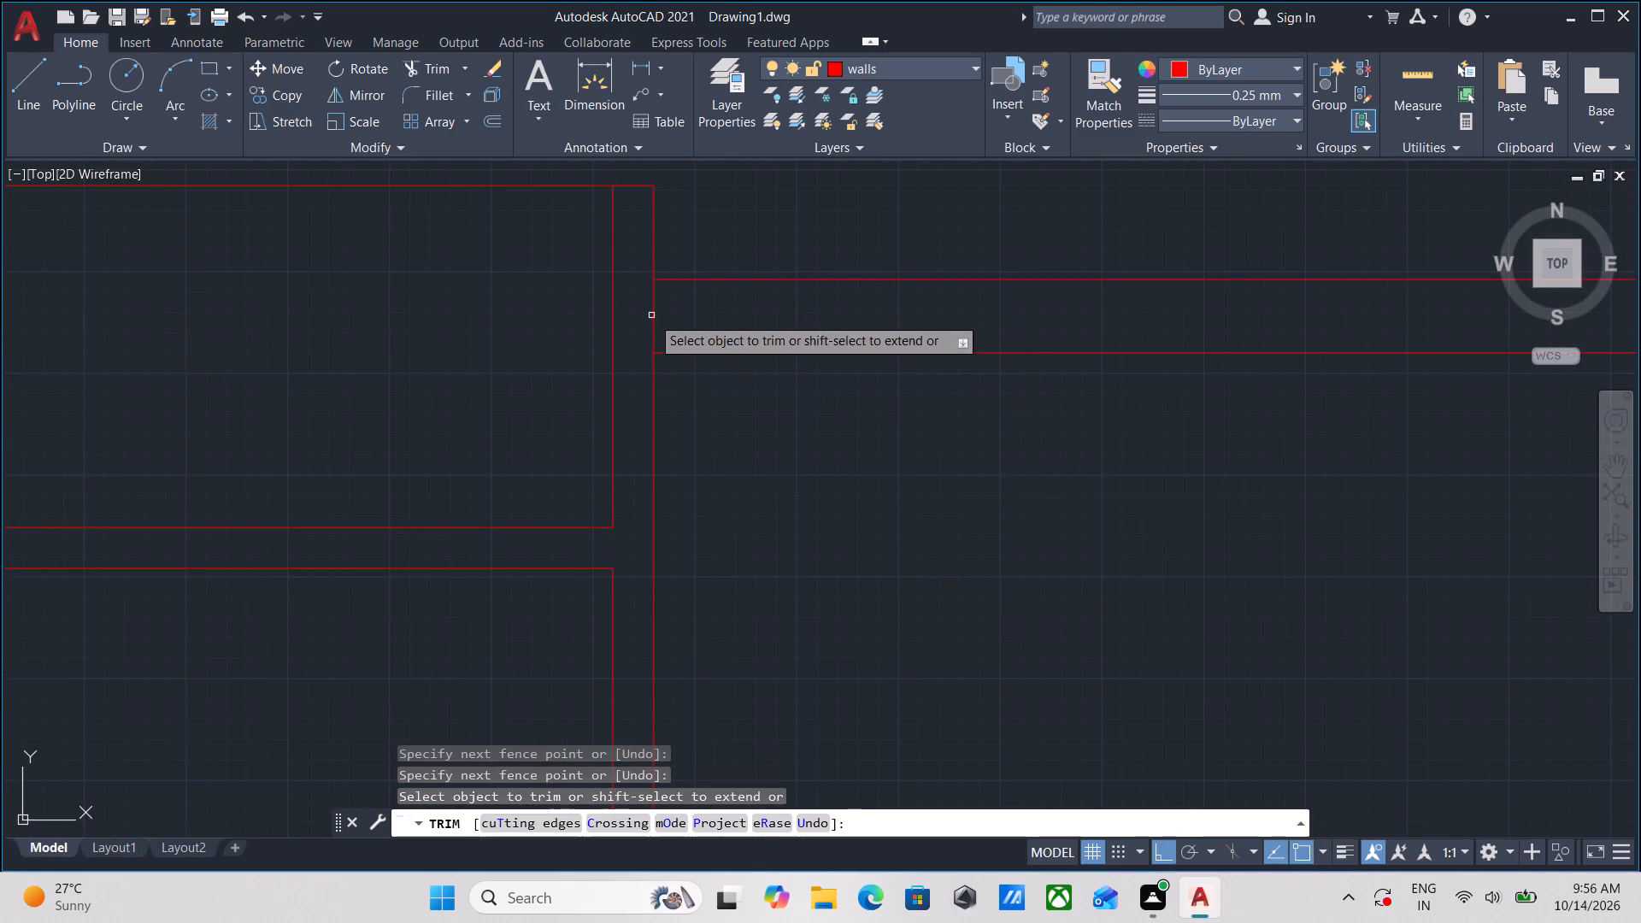
{"action": "left_click", "coordinate": [746, 328]}
{"action": "left_click", "coordinate": [637, 327]}
{"action": "scroll", "coordinate": [721, 330], "scroll_direction": "down", "scroll_amount": 3}
{"action": "scroll", "coordinate": [825, 439], "scroll_direction": "down", "scroll_amount": 1}
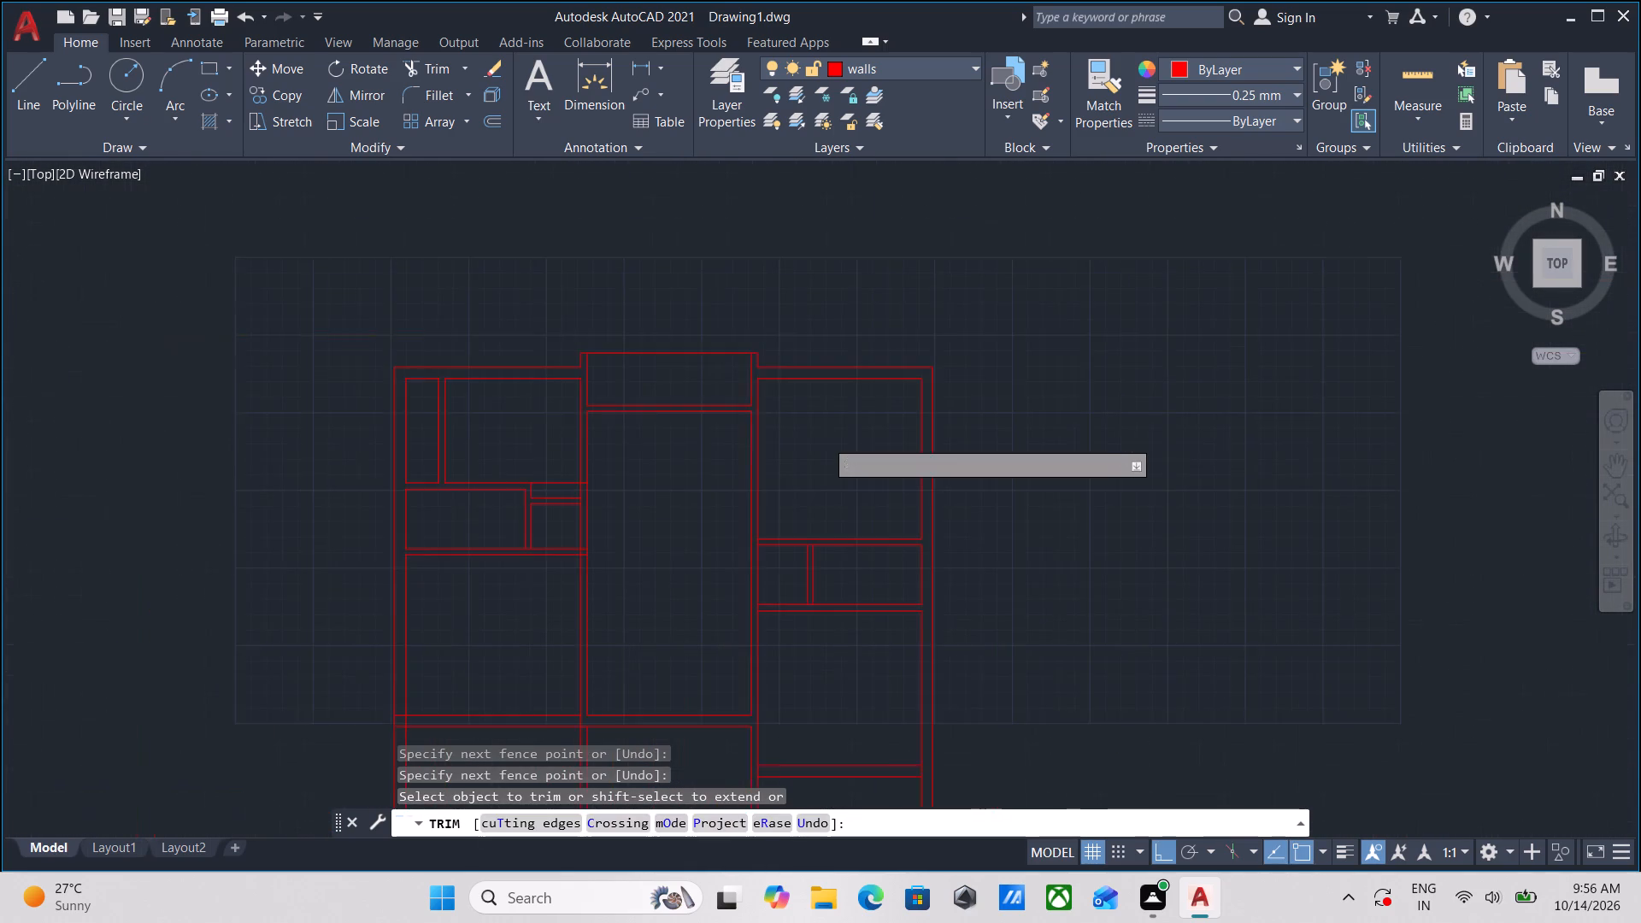
Trim the middle bay's left wall line at the upper small closet's partition, and the partition line stub projecting through that wall just above.
{"action": "middle_click_drag", "start_coordinate": [825, 439], "coordinate": [837, 386]}
{"action": "middle_click_drag", "start_coordinate": [632, 456], "coordinate": [658, 373]}
{"action": "middle_click_drag", "start_coordinate": [678, 463], "coordinate": [701, 422]}
{"action": "scroll", "coordinate": [631, 311], "scroll_direction": "up", "scroll_amount": 5}
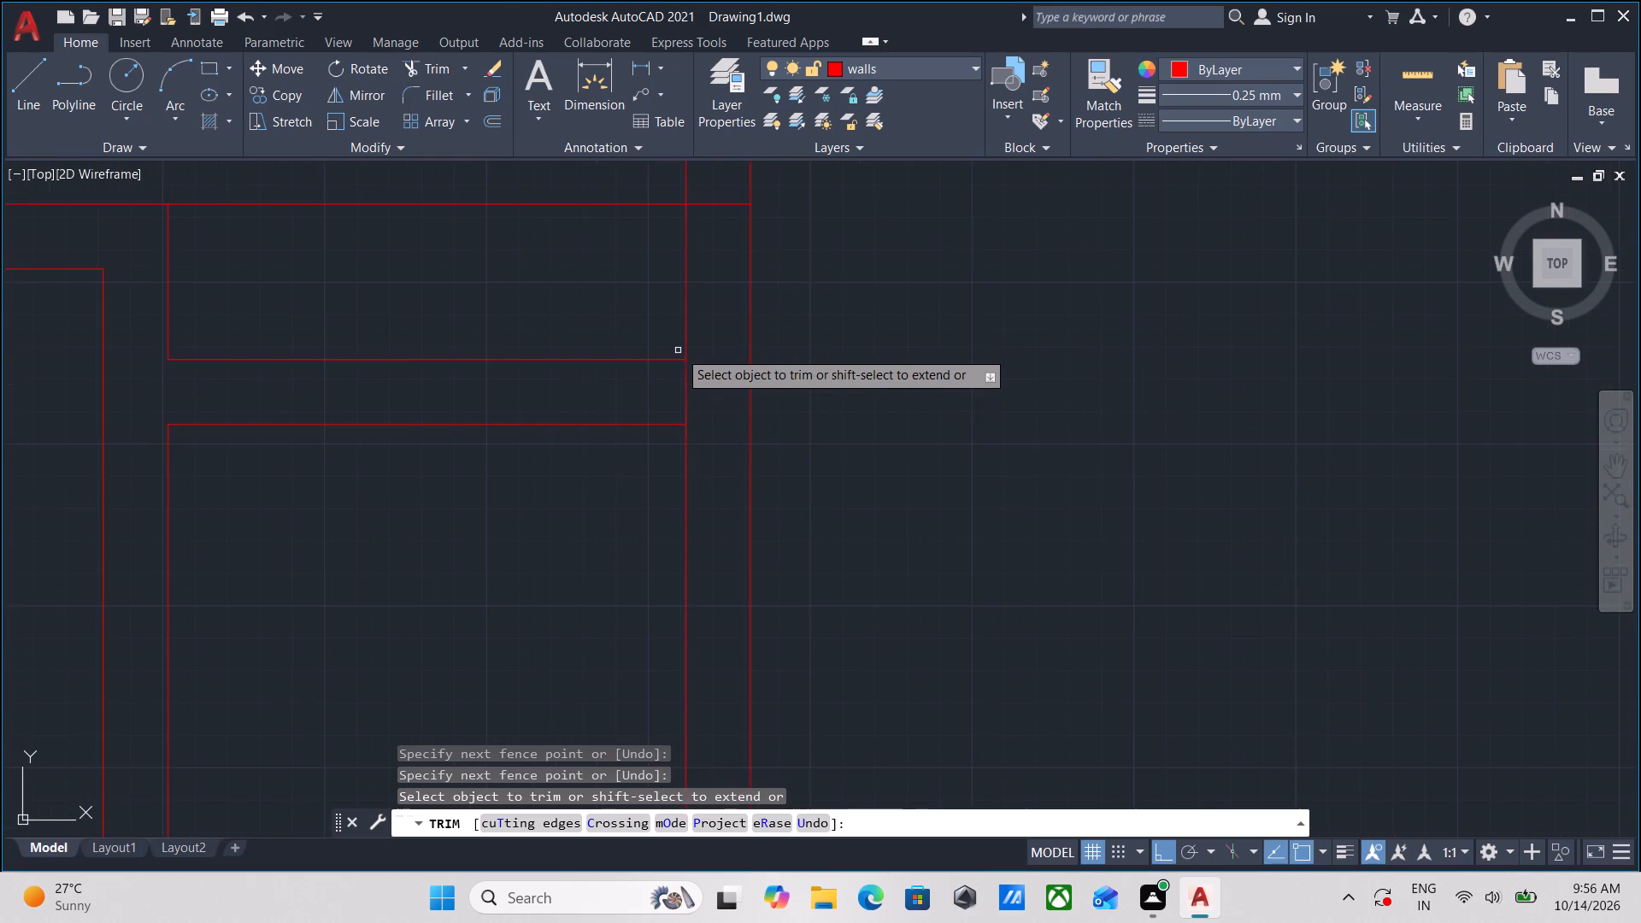
{"action": "left_click", "coordinate": [669, 396]}
{"action": "left_click", "coordinate": [704, 386]}
{"action": "scroll", "coordinate": [713, 386], "scroll_direction": "down", "scroll_amount": 4}
{"action": "scroll", "coordinate": [812, 411], "scroll_direction": "down", "scroll_amount": 1}
{"action": "middle_click_drag", "start_coordinate": [812, 411], "coordinate": [812, 470]}
{"action": "scroll", "coordinate": [761, 449], "scroll_direction": "up", "scroll_amount": 3}
{"action": "left_click", "coordinate": [720, 426]}
{"action": "left_click", "coordinate": [720, 397]}
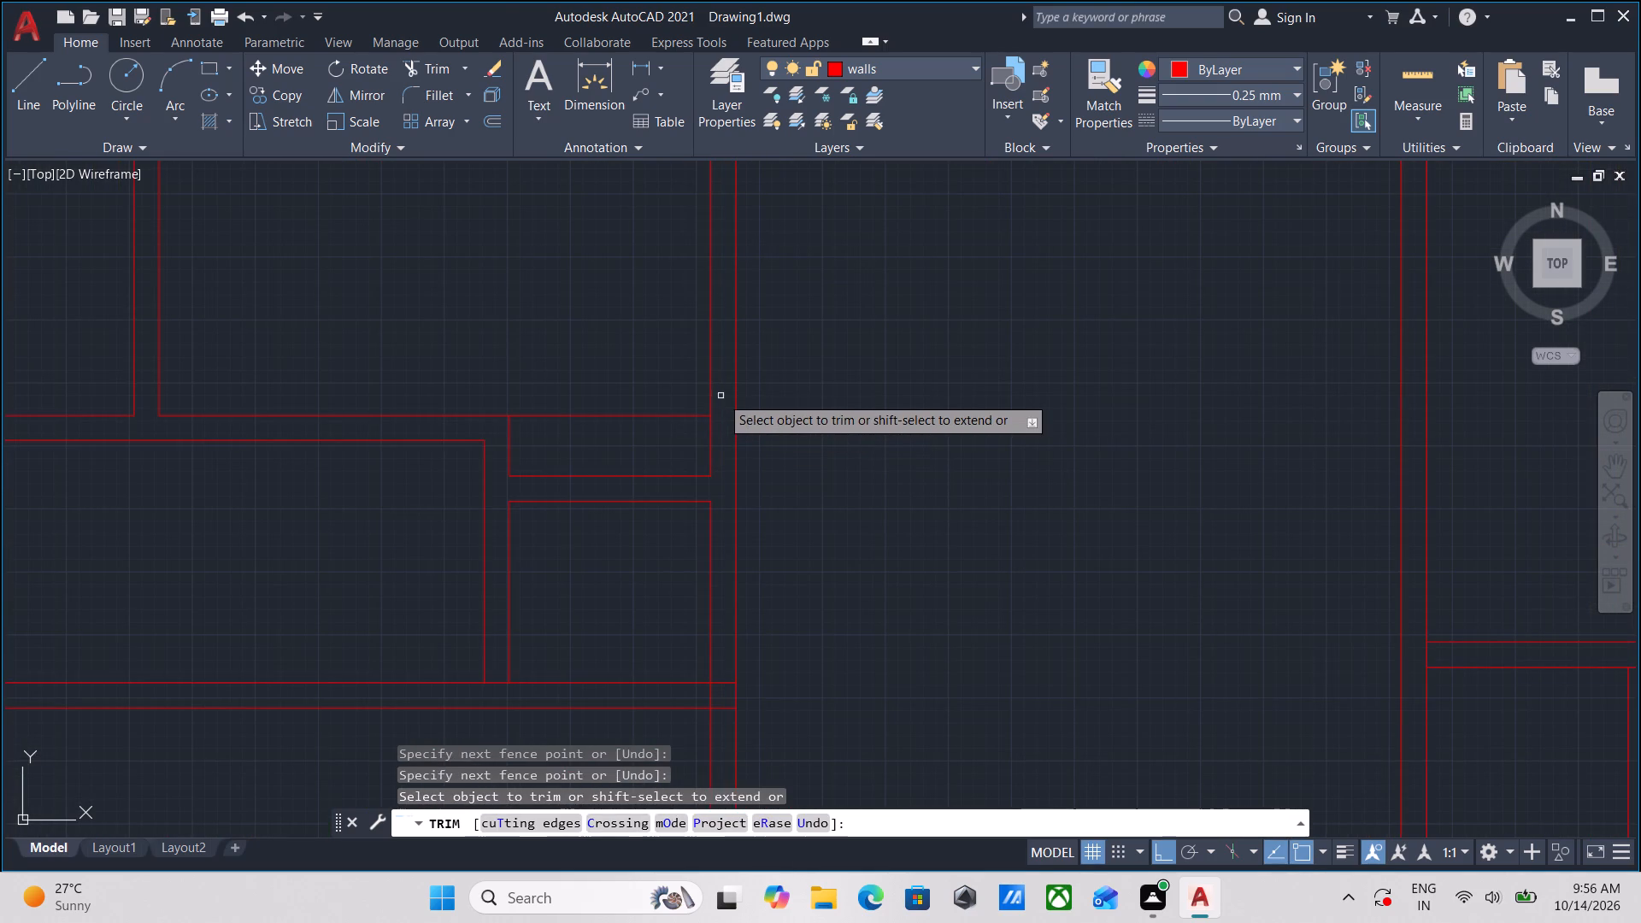
{"action": "scroll", "coordinate": [721, 398], "scroll_direction": "down", "scroll_amount": 3}
{"action": "key", "text": "Escape"}
Trim the overlapping segments where the lower of the two central horizontal walls crosses the middle bay's left wall.
{"action": "scroll", "coordinate": [725, 391], "scroll_direction": "down", "scroll_amount": 2}
{"action": "middle_click_drag", "start_coordinate": [732, 432], "coordinate": [744, 360]}
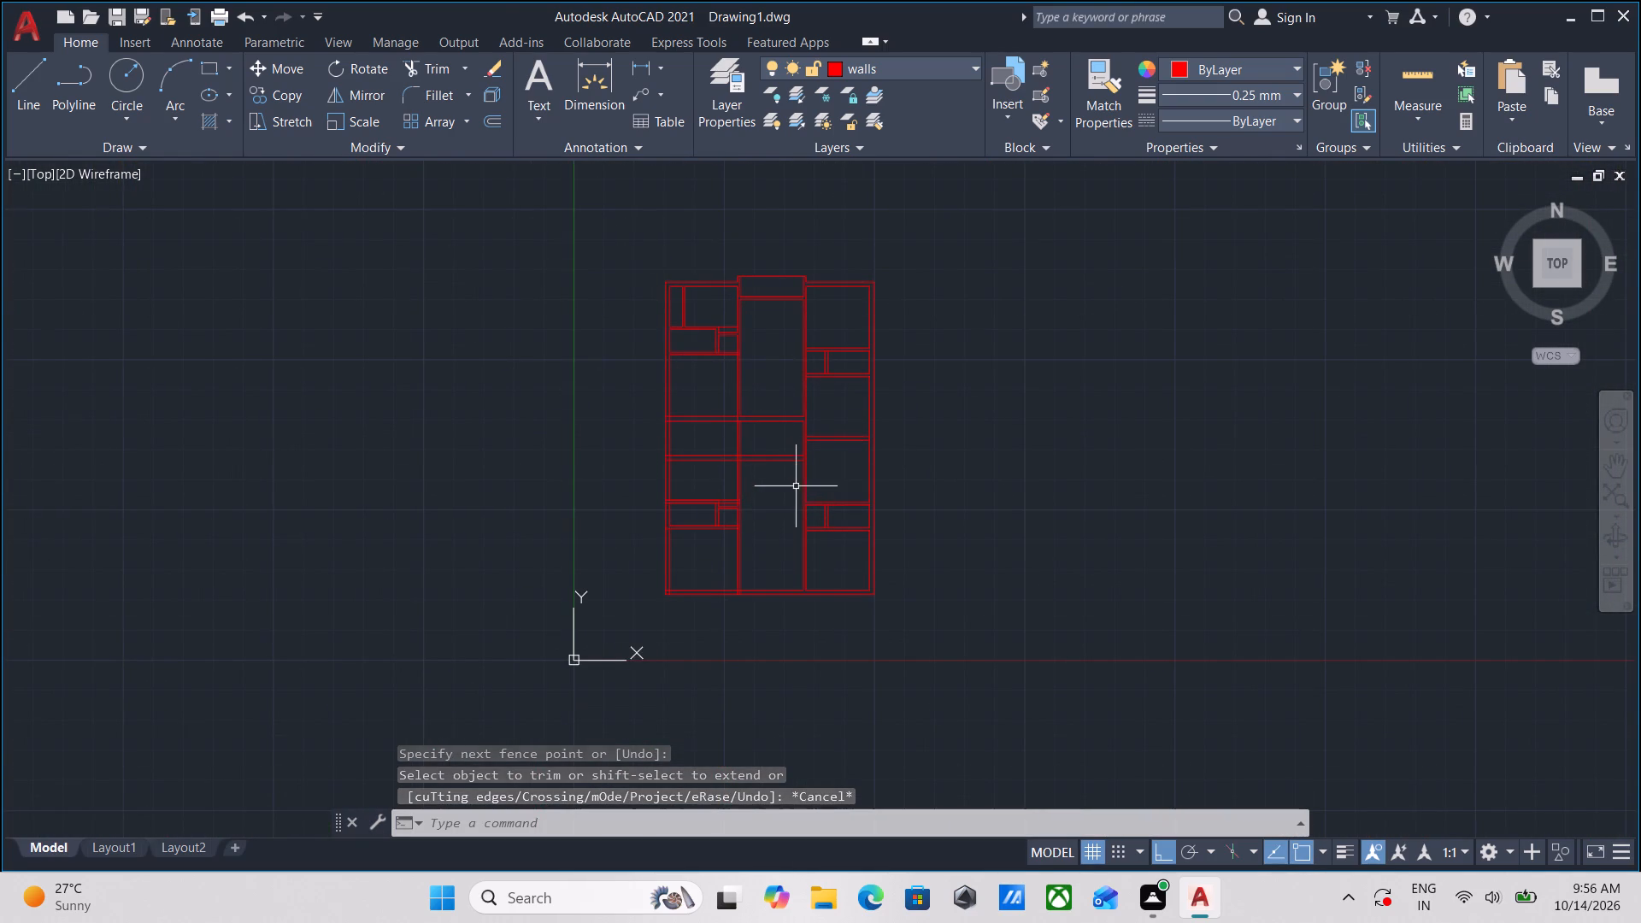
{"action": "scroll", "coordinate": [796, 486], "scroll_direction": "up", "scroll_amount": 4}
{"action": "scroll", "coordinate": [757, 463], "scroll_direction": "down", "scroll_amount": 1}
{"action": "middle_click_drag", "start_coordinate": [757, 463], "coordinate": [771, 516]}
{"action": "scroll", "coordinate": [607, 474], "scroll_direction": "up", "scroll_amount": 1}
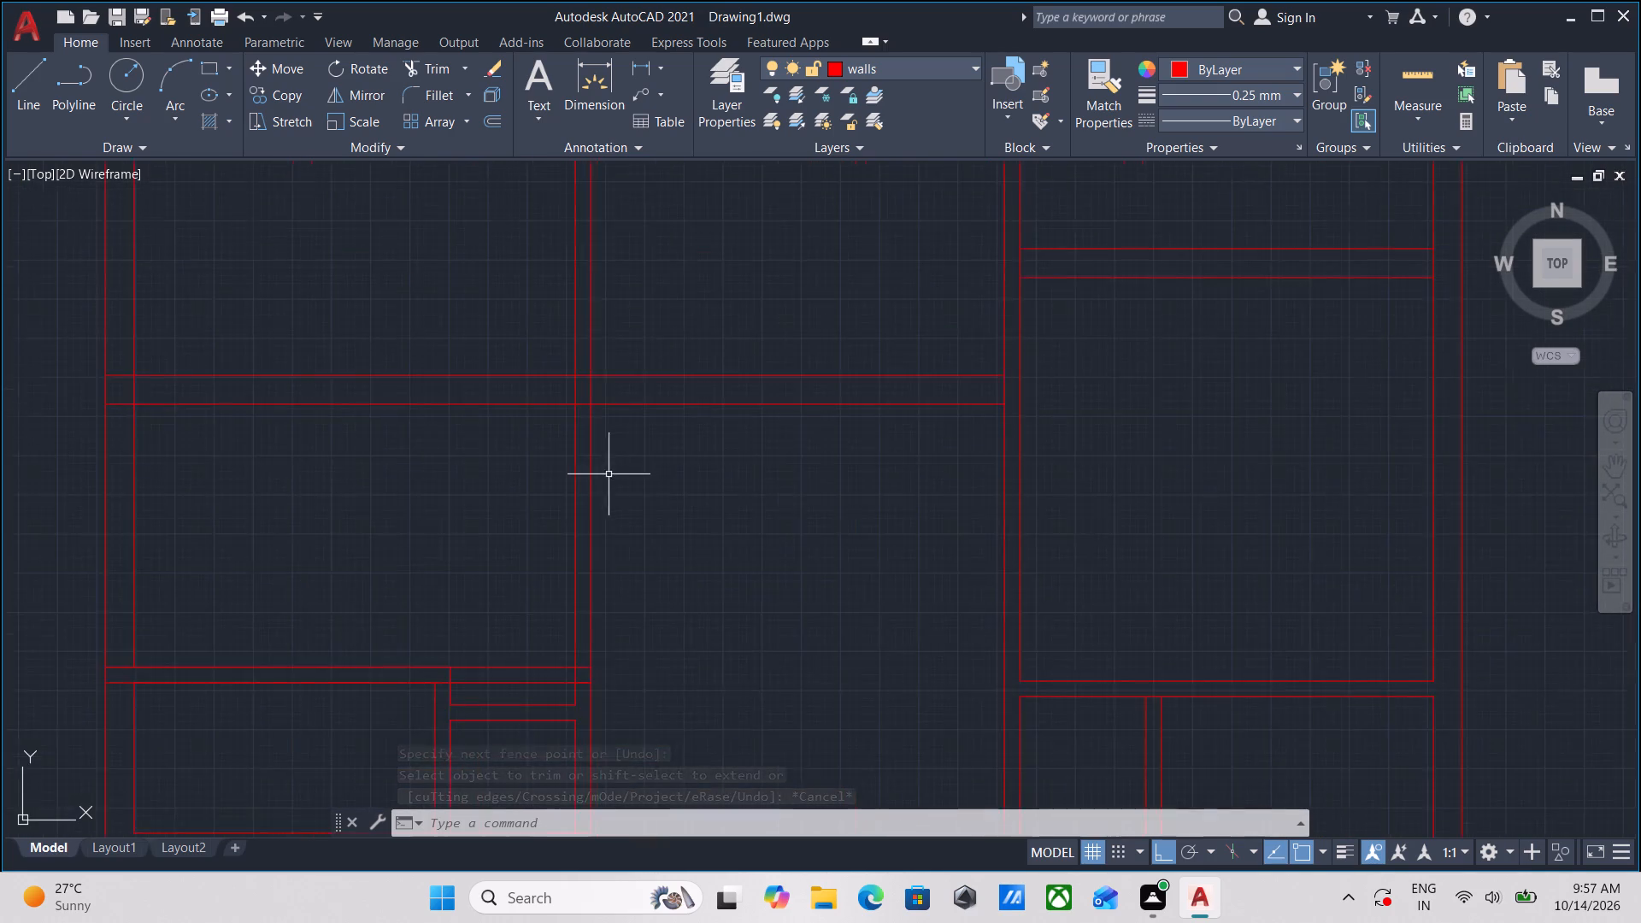
{"action": "middle_click_drag", "start_coordinate": [613, 473], "coordinate": [637, 527]}
{"action": "scroll", "coordinate": [679, 518], "scroll_direction": "down", "scroll_amount": 2}
{"action": "middle_click_drag", "start_coordinate": [681, 523], "coordinate": [675, 586]}
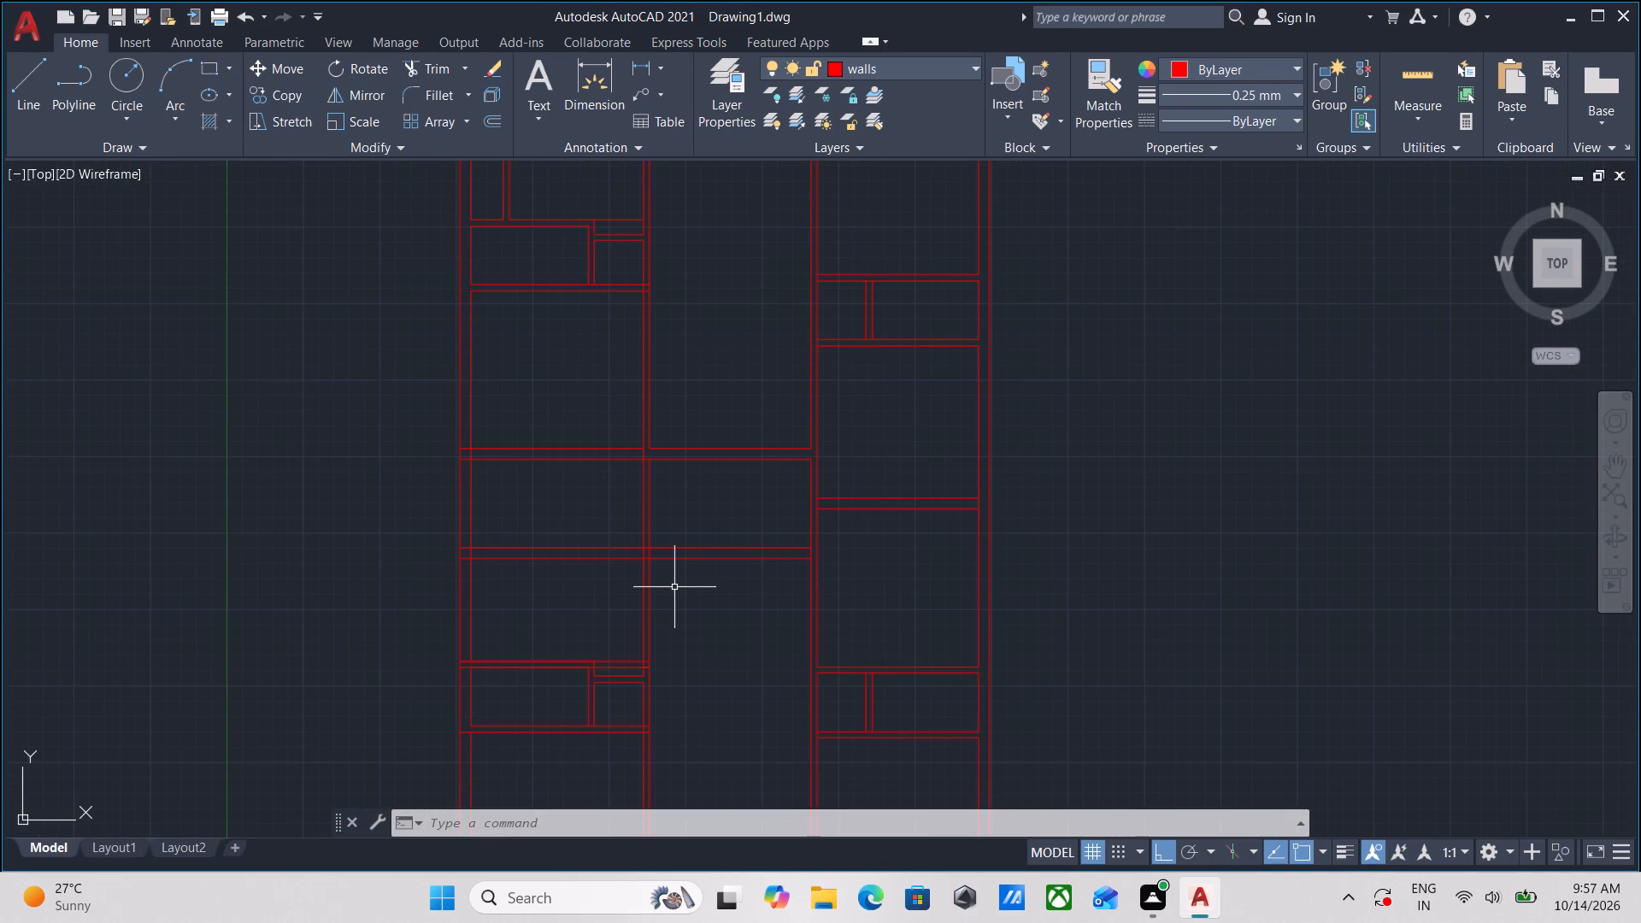
{"action": "scroll", "coordinate": [674, 587], "scroll_direction": "up", "scroll_amount": 1}
{"action": "middle_click_drag", "start_coordinate": [674, 587], "coordinate": [693, 608]}
{"action": "scroll", "coordinate": [681, 596], "scroll_direction": "up", "scroll_amount": 1}
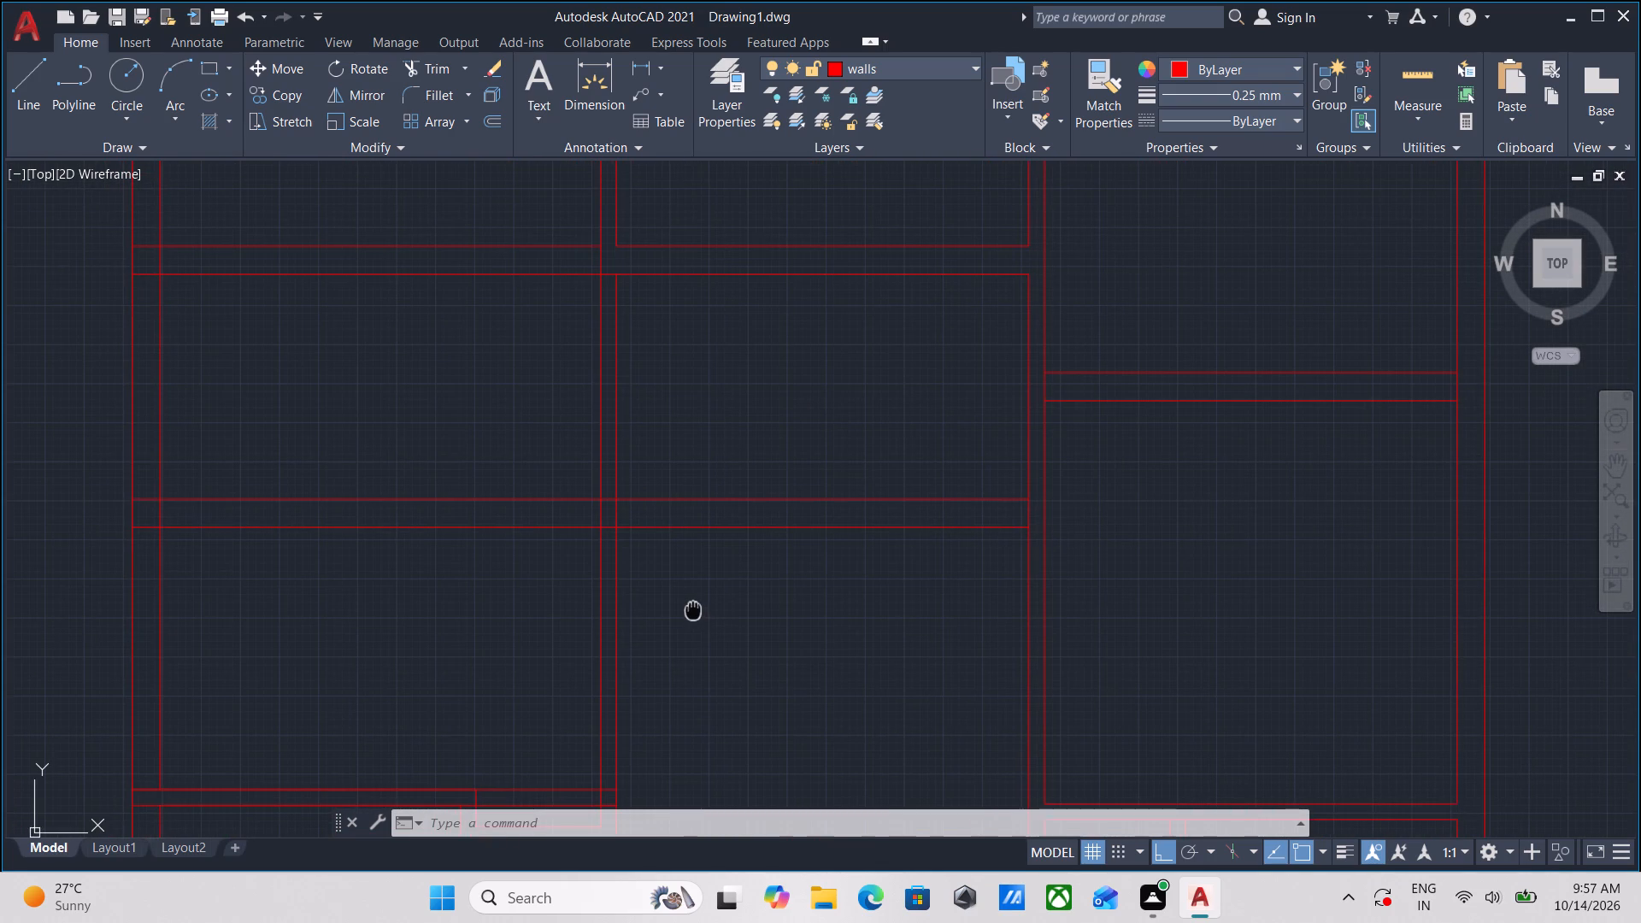
{"action": "type", "text": "tr"}
{"action": "key", "text": "Return"}
{"action": "scroll", "coordinate": [547, 522], "scroll_direction": "up", "scroll_amount": 1}
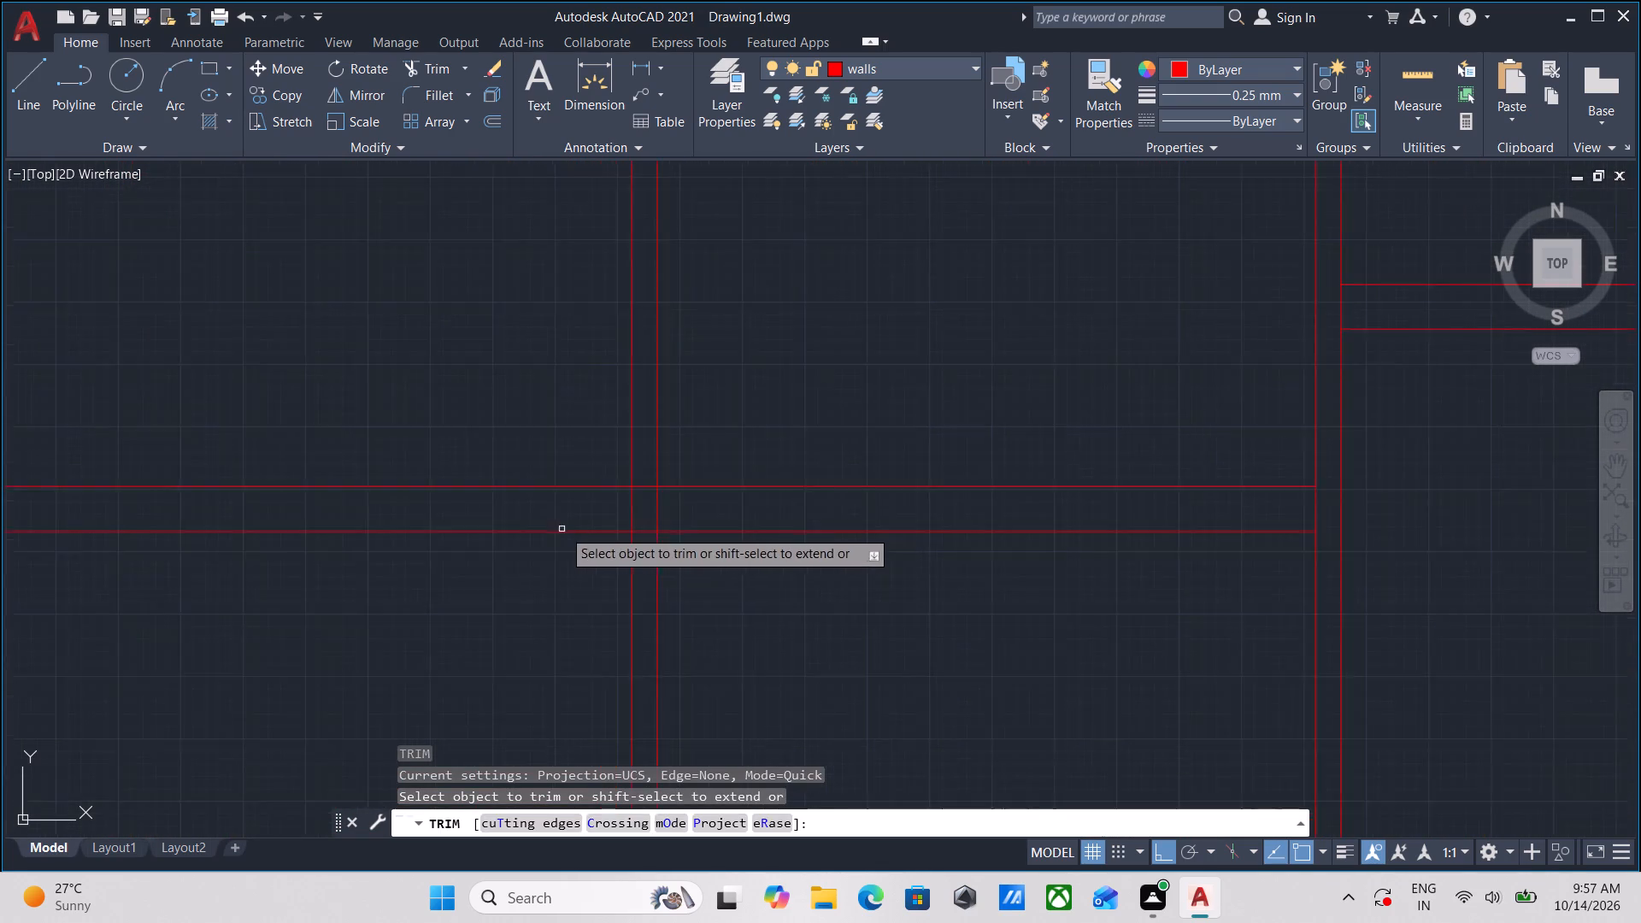
{"action": "scroll", "coordinate": [567, 529], "scroll_direction": "up", "scroll_amount": 1}
{"action": "scroll", "coordinate": [661, 564], "scroll_direction": "up", "scroll_amount": 1}
{"action": "left_click", "coordinate": [663, 571]}
{"action": "left_click", "coordinate": [673, 478]}
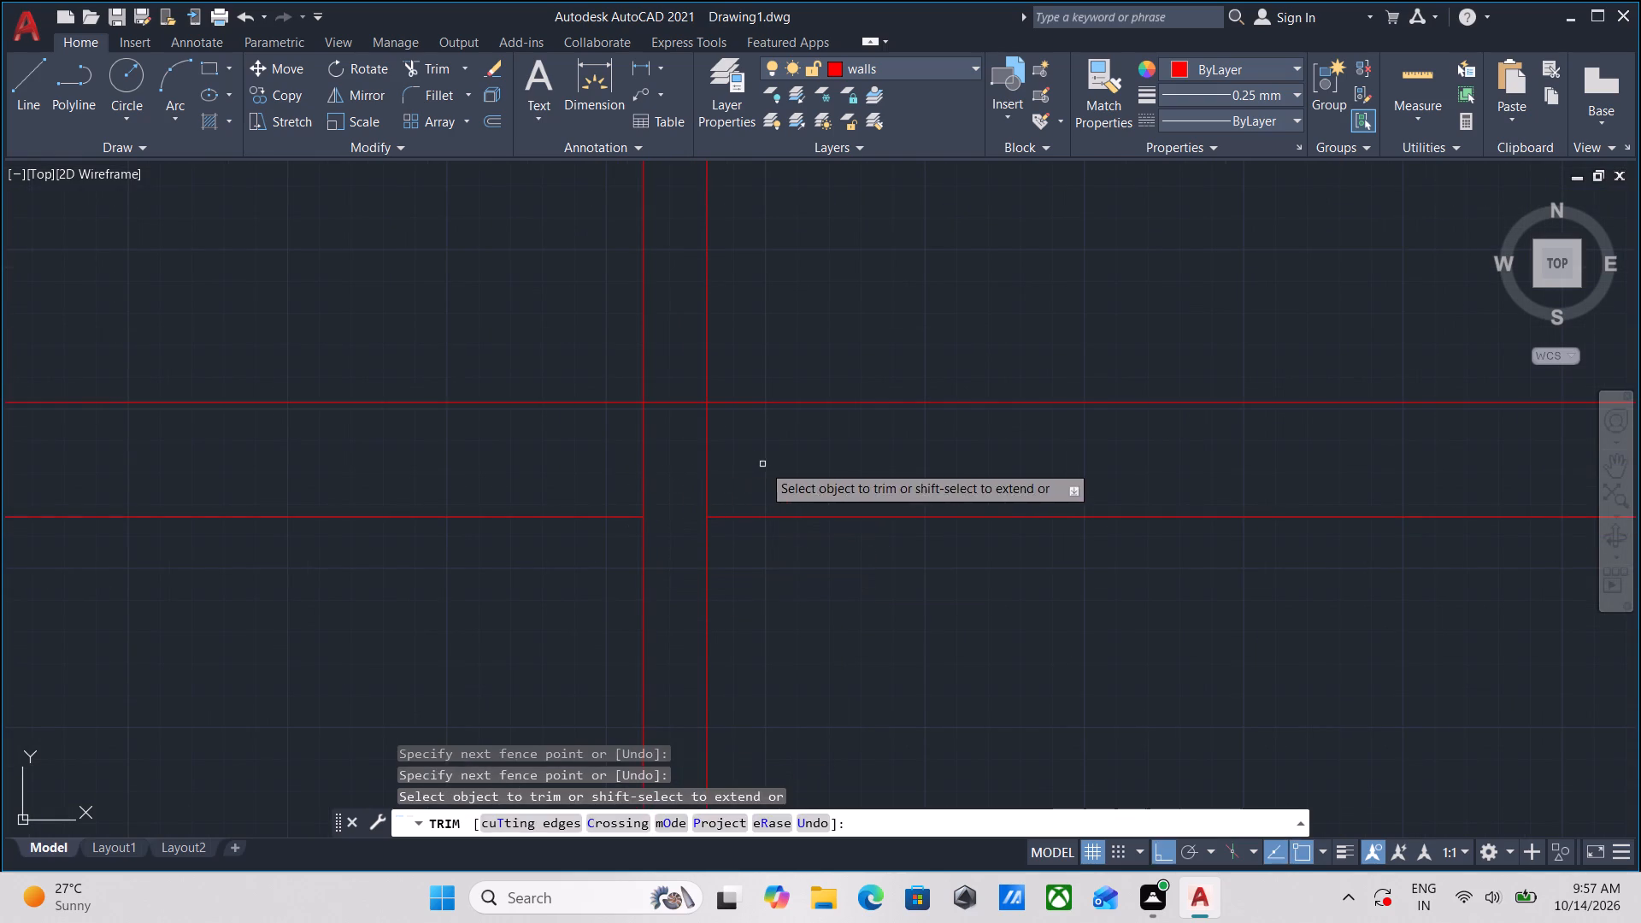
{"action": "left_click", "coordinate": [762, 464]}
{"action": "left_click", "coordinate": [528, 450]}
{"action": "scroll", "coordinate": [532, 453], "scroll_direction": "down", "scroll_amount": 3}
{"action": "key", "text": "Escape"}
Trim the middle bay's right wall inner line between the two lines of the lower central horizontal wall.
{"action": "scroll", "coordinate": [900, 532], "scroll_direction": "up", "scroll_amount": 2}
{"action": "middle_click_drag", "start_coordinate": [1076, 516], "coordinate": [939, 540]}
{"action": "type", "text": "tr"}
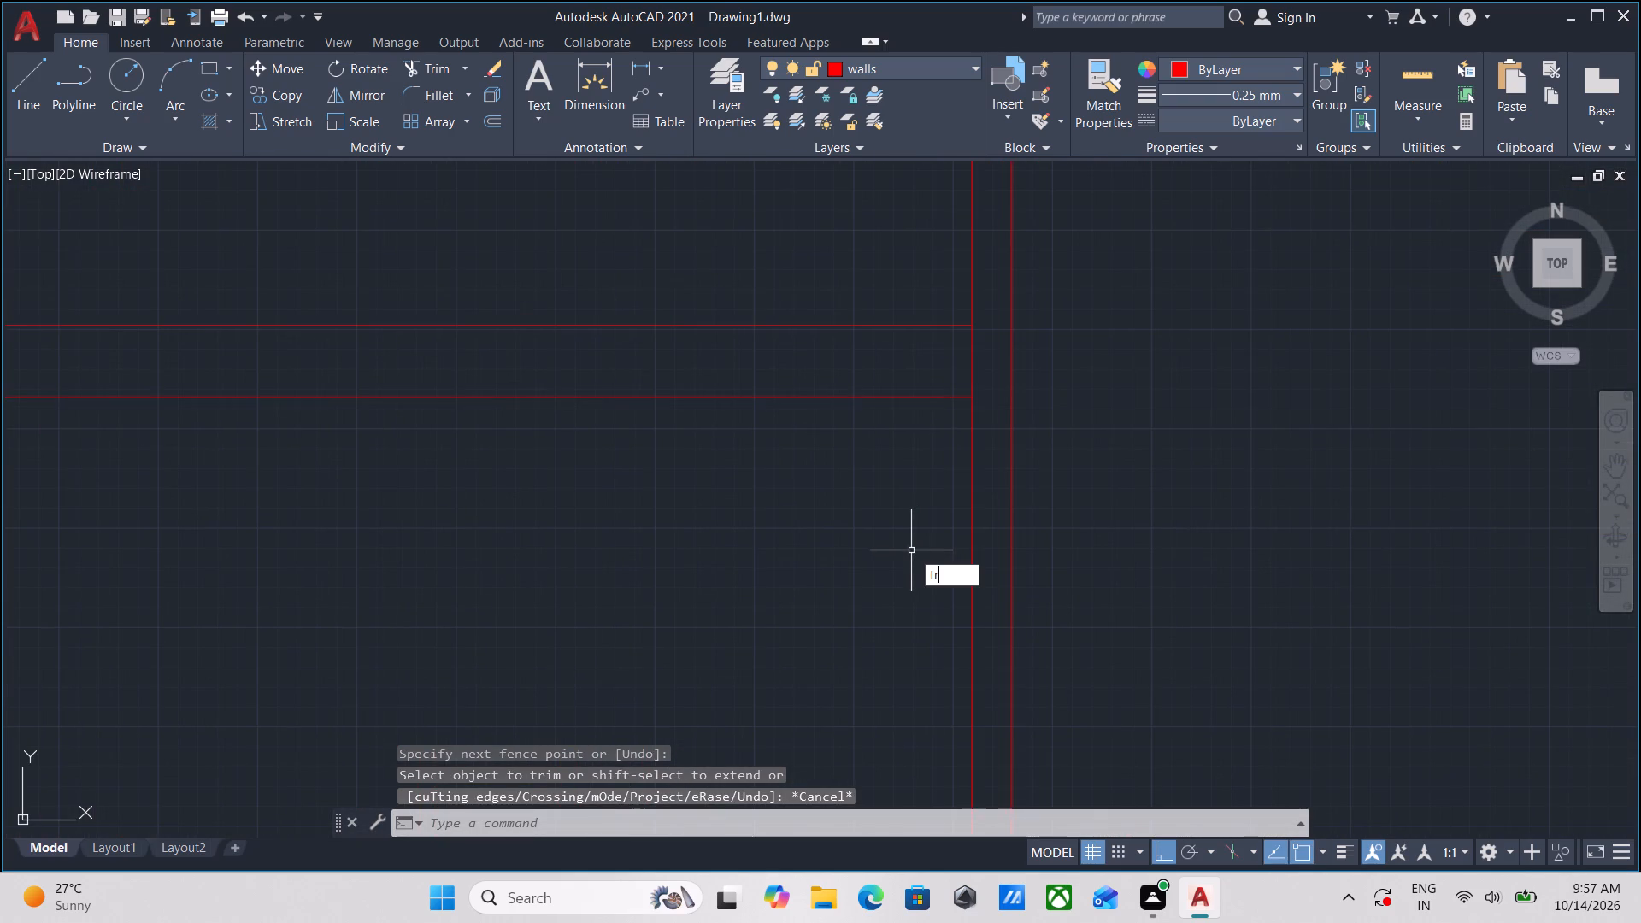
{"action": "key", "text": "Return"}
{"action": "scroll", "coordinate": [994, 426], "scroll_direction": "up", "scroll_amount": 4}
{"action": "scroll", "coordinate": [1028, 341], "scroll_direction": "down", "scroll_amount": 1}
{"action": "middle_click_drag", "start_coordinate": [1026, 341], "coordinate": [1026, 346]}
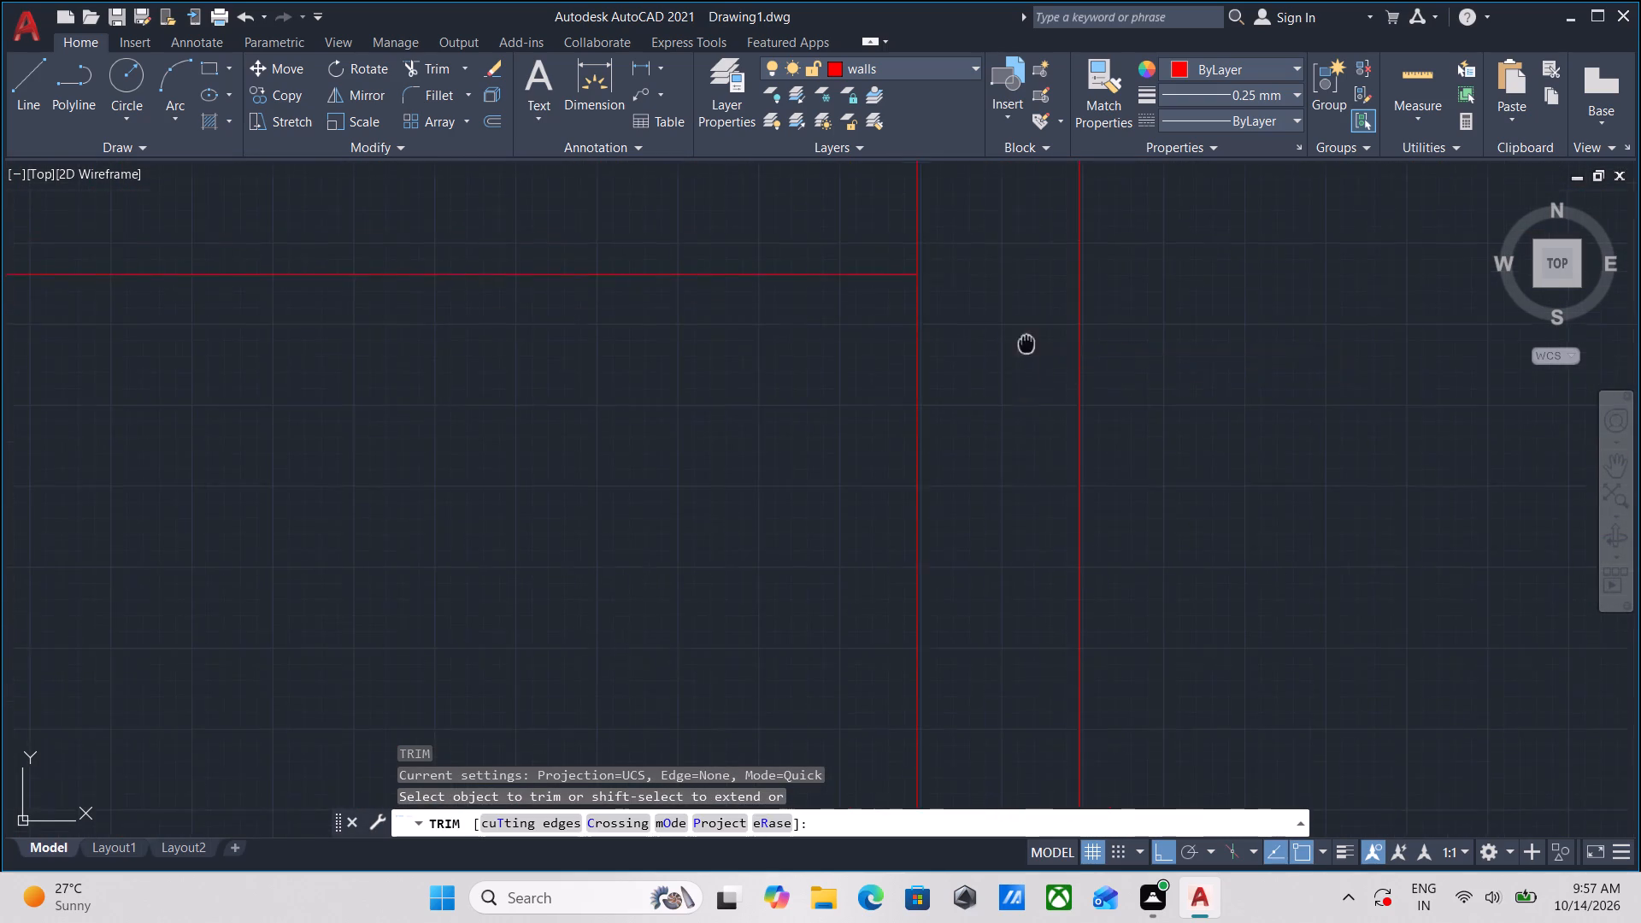
{"action": "middle_click_drag", "start_coordinate": [1026, 346], "coordinate": [1026, 569]}
{"action": "left_click", "coordinate": [969, 380]}
{"action": "left_click", "coordinate": [747, 379]}
{"action": "scroll", "coordinate": [756, 384], "scroll_direction": "down", "scroll_amount": 4}
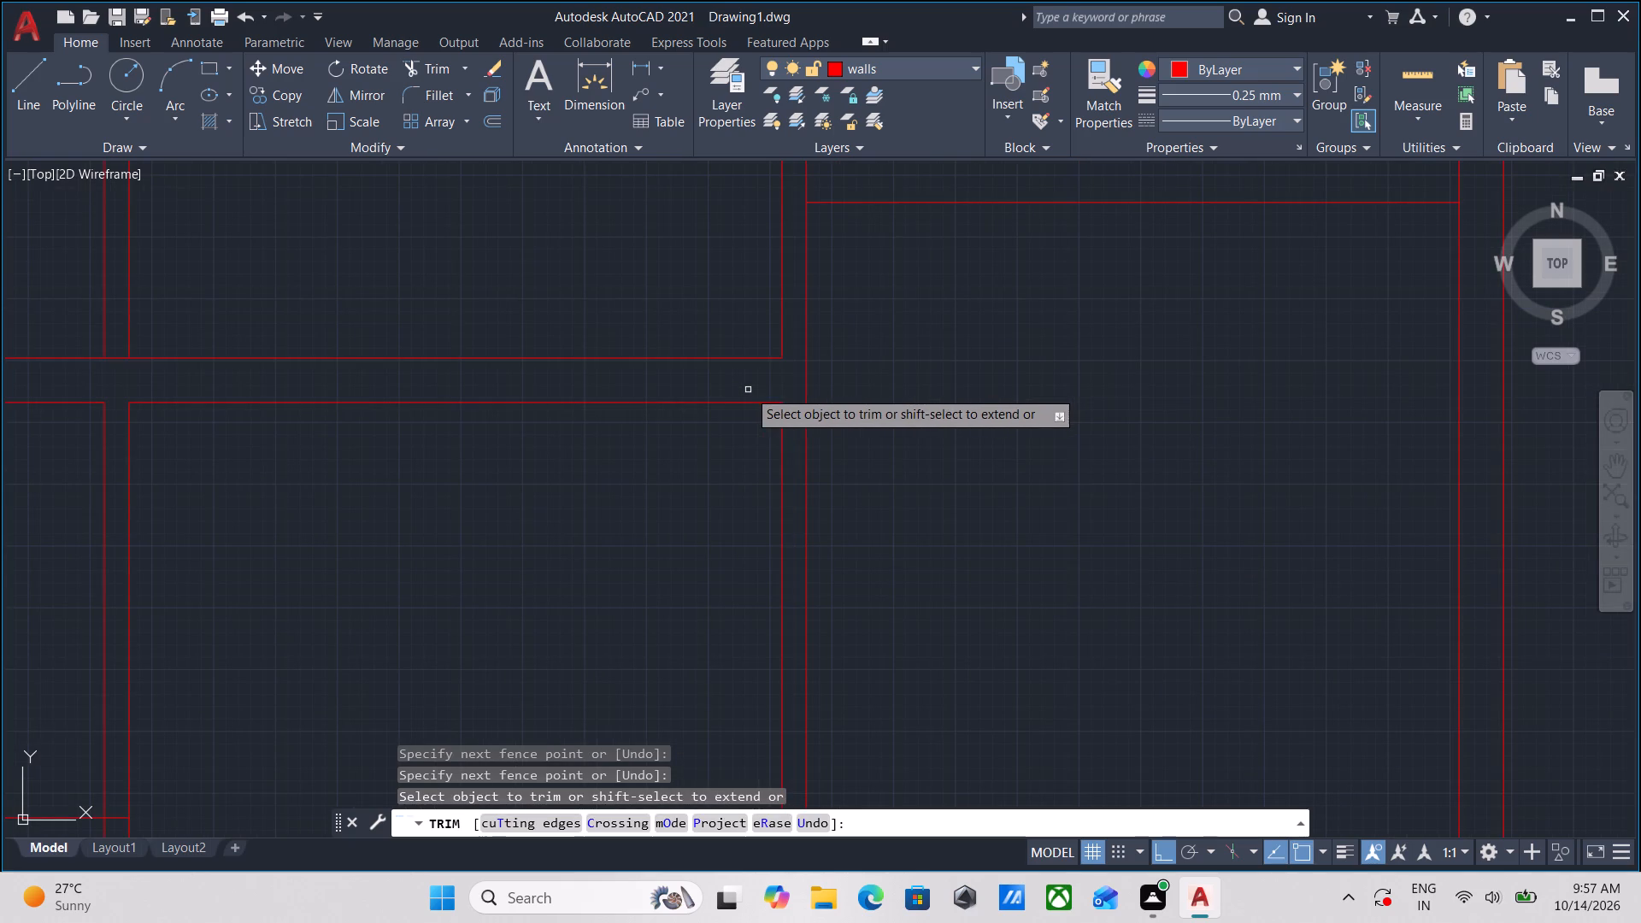
{"action": "key", "text": "Escape"}
Offset the lower central wall's bottom line in the middle bay downward by 20'.
{"action": "scroll", "coordinate": [642, 428], "scroll_direction": "down", "scroll_amount": 2}
{"action": "middle_click_drag", "start_coordinate": [622, 444], "coordinate": [714, 479]}
{"action": "scroll", "coordinate": [634, 480], "scroll_direction": "up", "scroll_amount": 2}
{"action": "left_click", "coordinate": [674, 479]}
{"action": "left_click", "coordinate": [611, 395]}
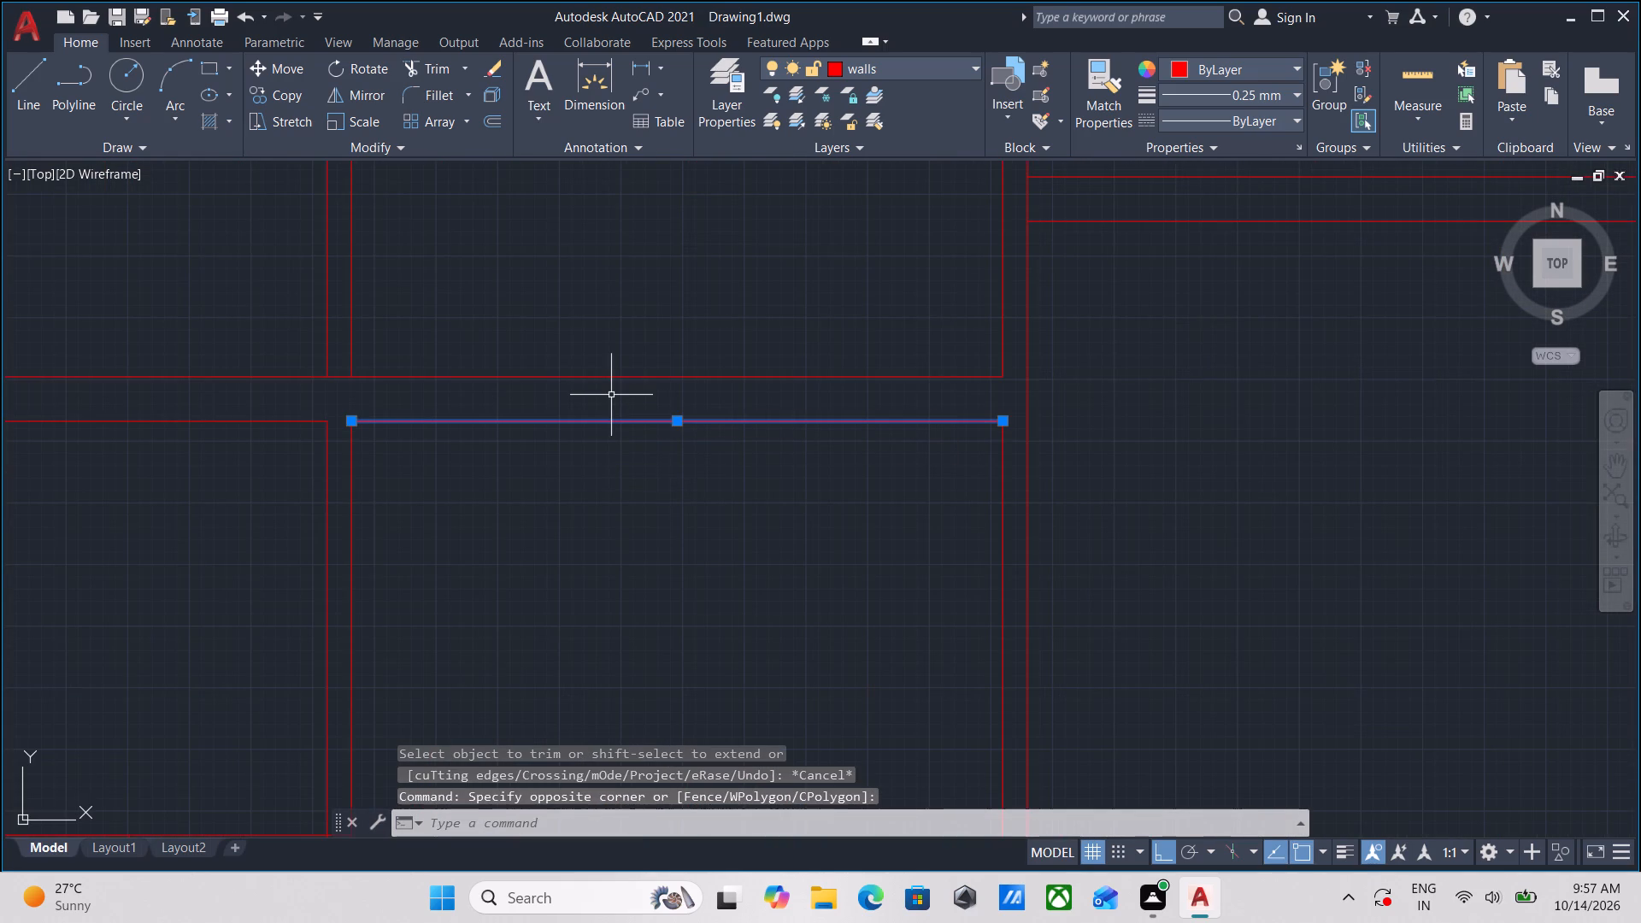
{"action": "key", "text": "o"}
{"action": "key", "text": "Return"}
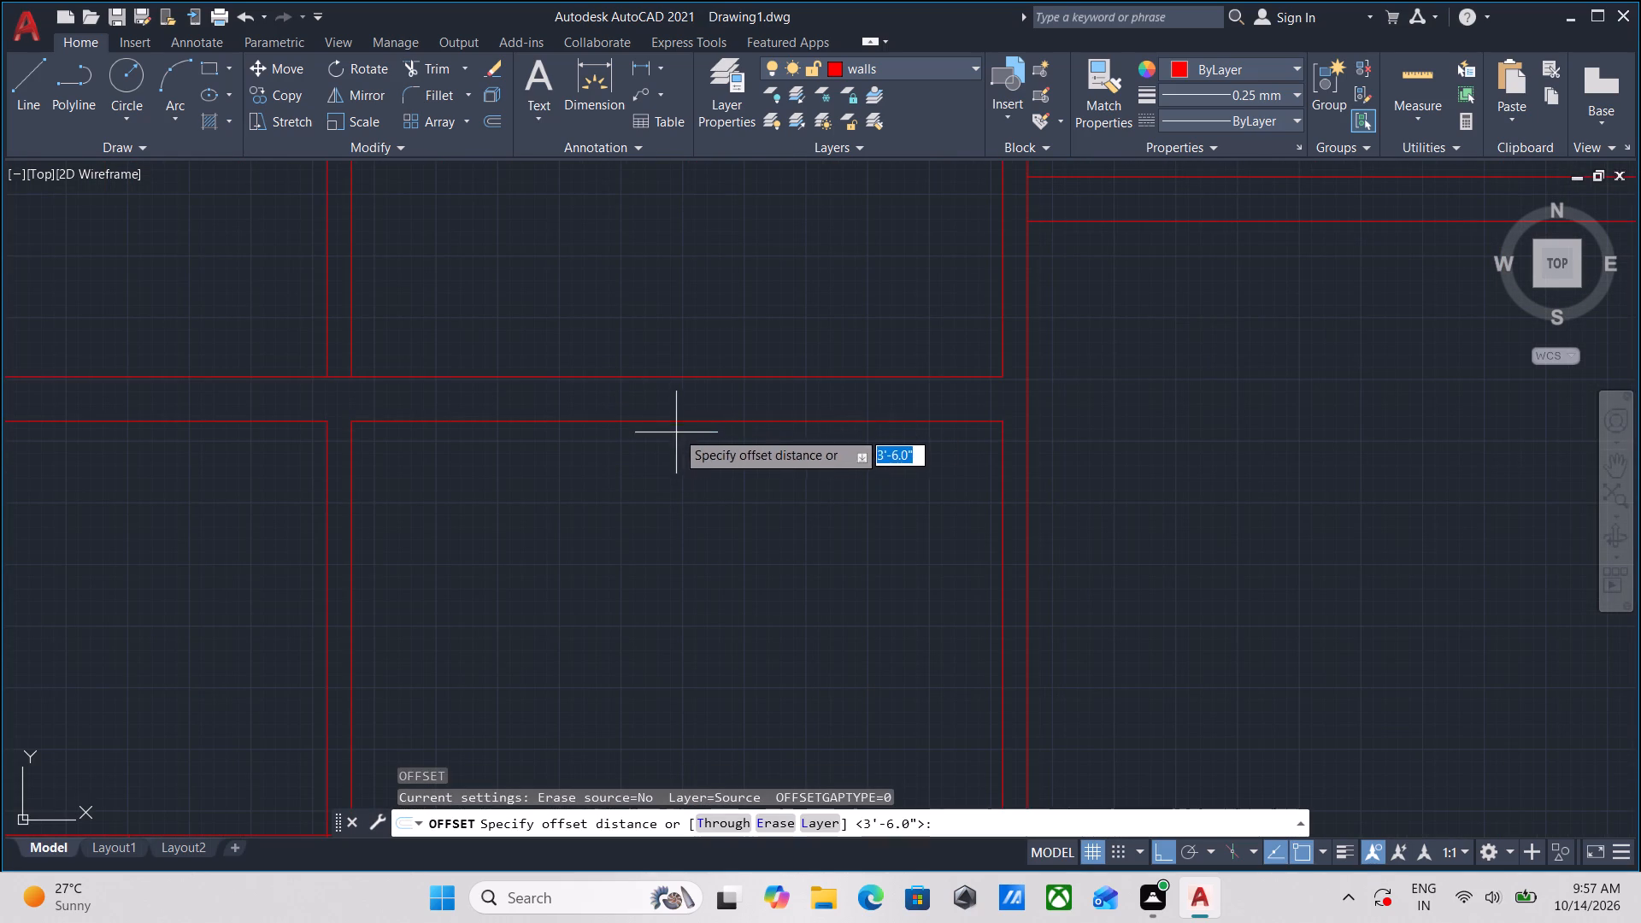
{"action": "left_click", "coordinate": [645, 421]}
{"action": "left_click", "coordinate": [679, 563]}
{"action": "scroll", "coordinate": [759, 638], "scroll_direction": "down", "scroll_amount": 1}
{"action": "middle_click_drag", "start_coordinate": [759, 638], "coordinate": [743, 532]}
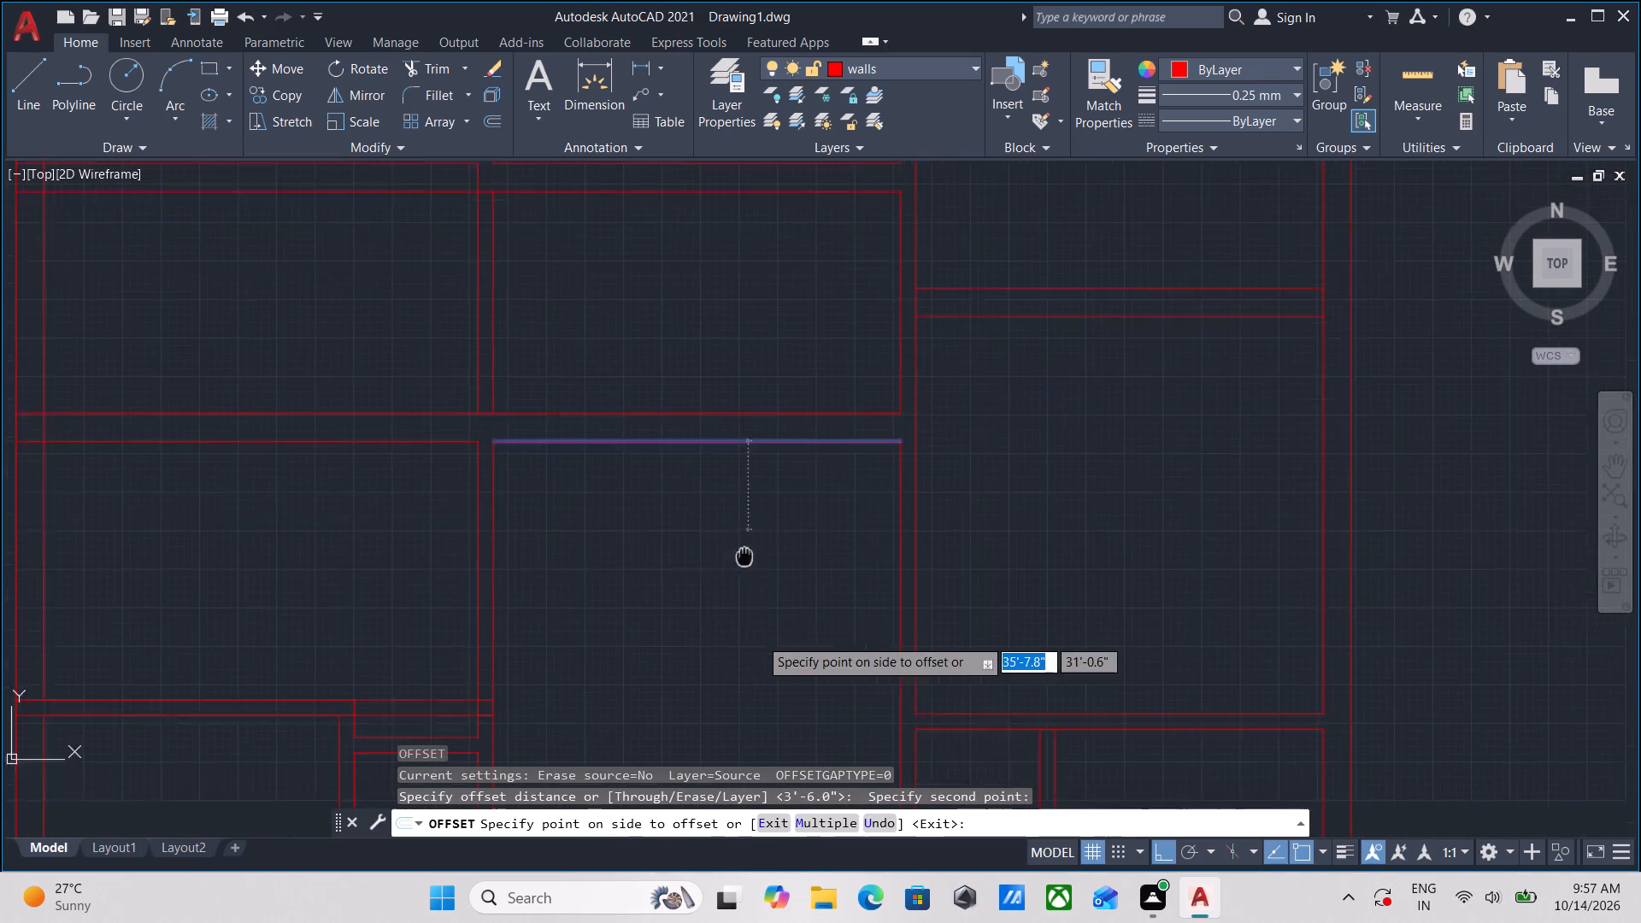
{"action": "middle_click_drag", "start_coordinate": [743, 532], "coordinate": [738, 427]}
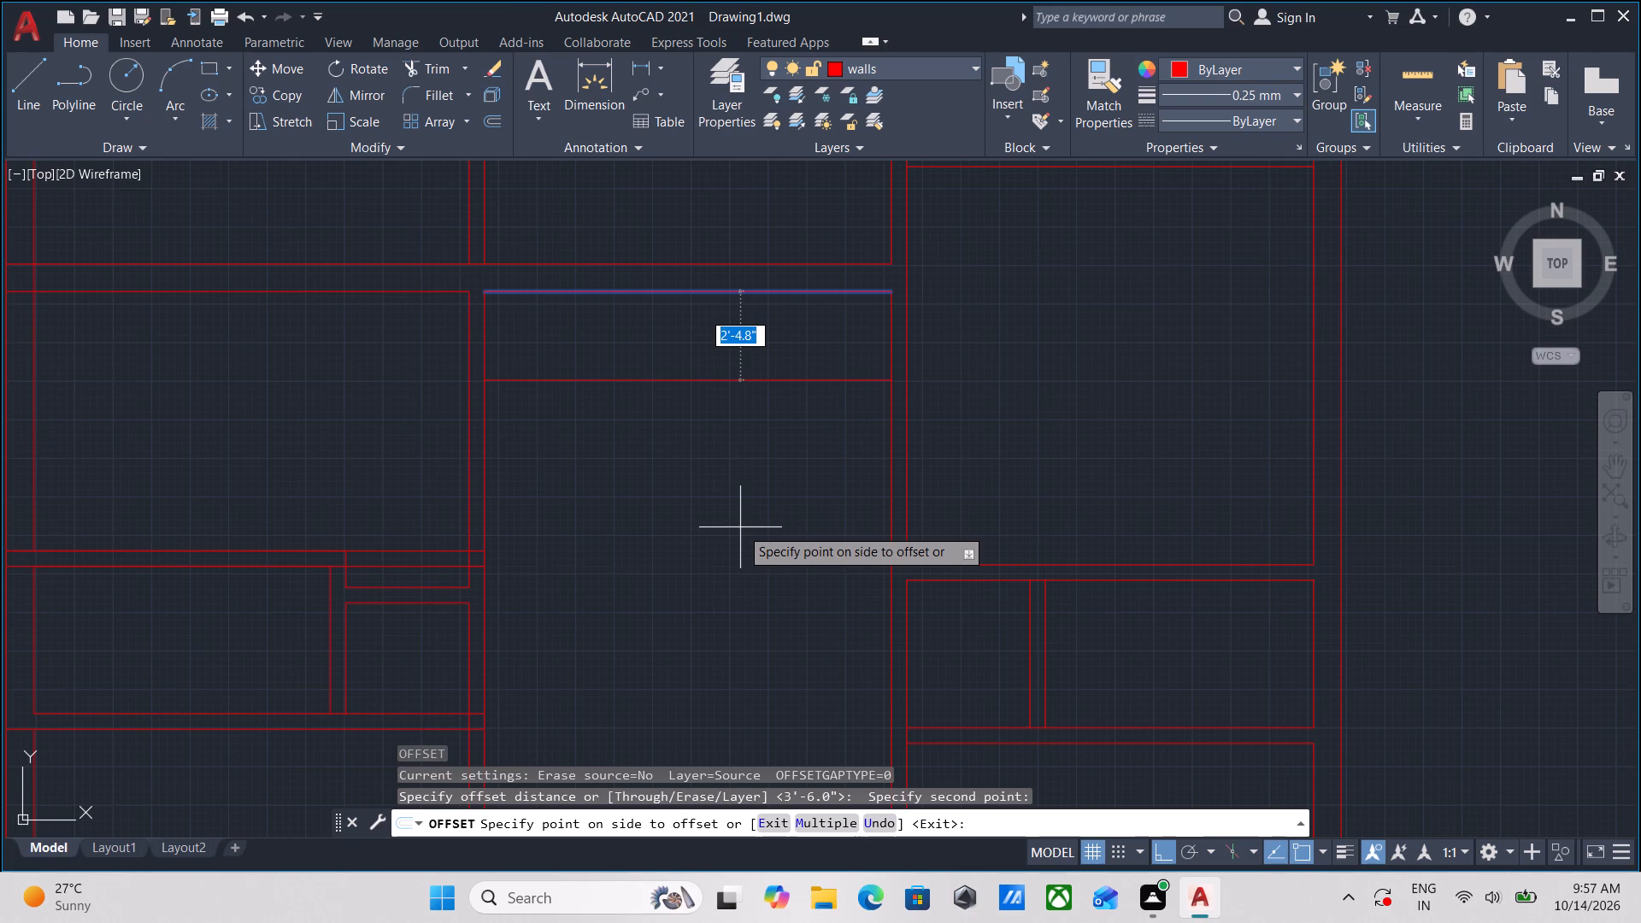
{"action": "type", "text": "20'"}
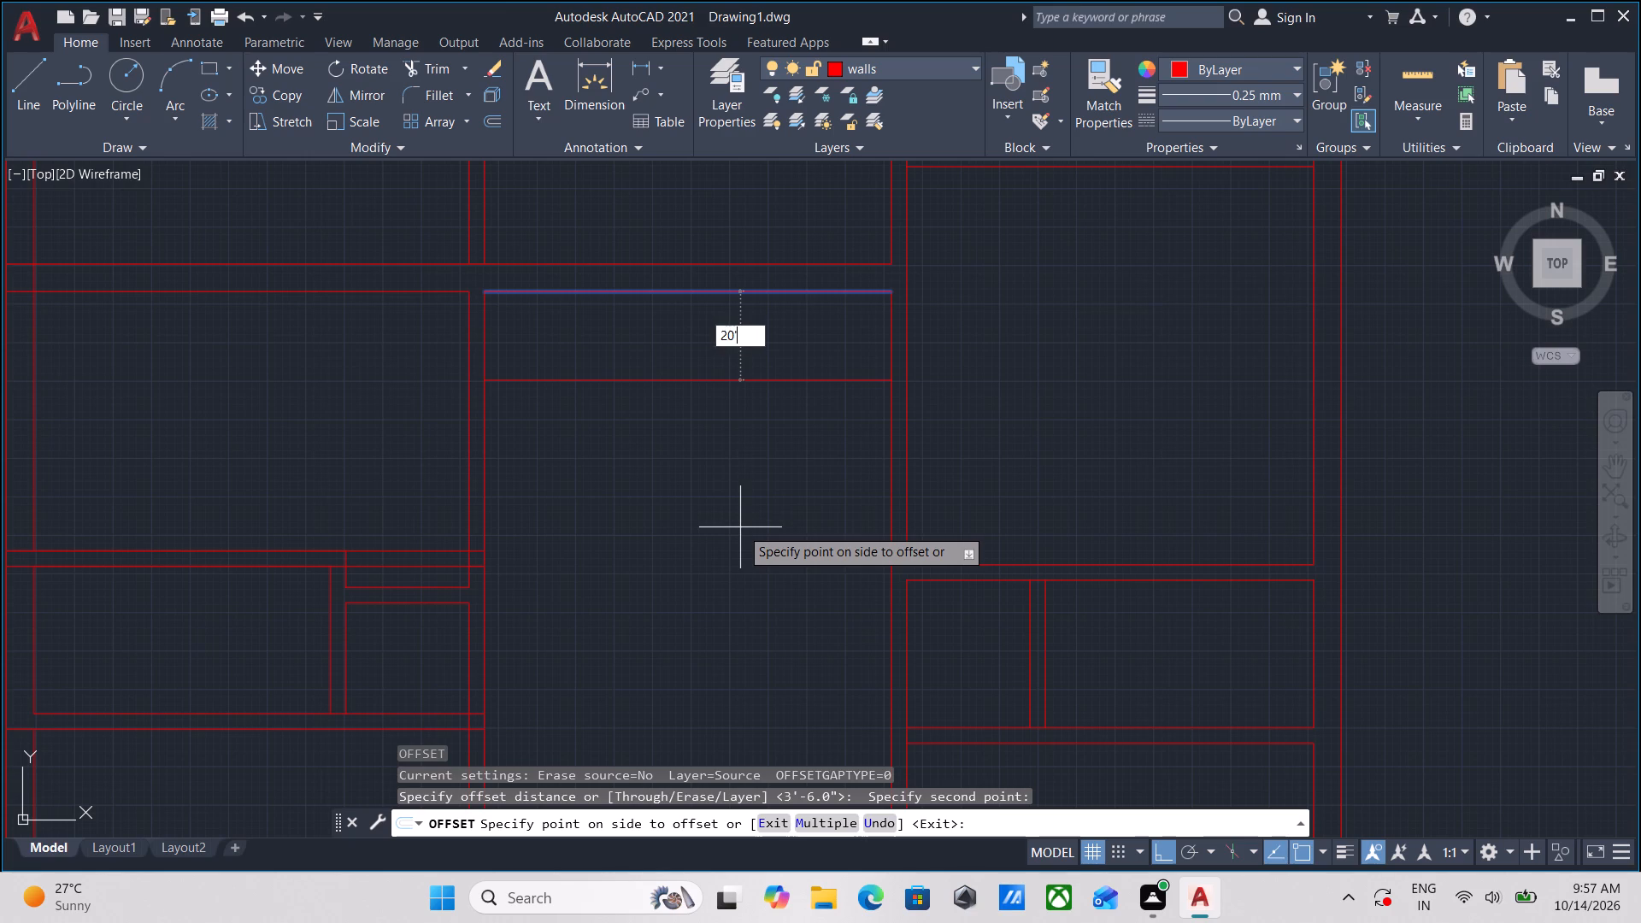
{"action": "key", "text": "space"}
{"action": "type", "text": "4.5"}
{"action": "key", "text": "Escape"}
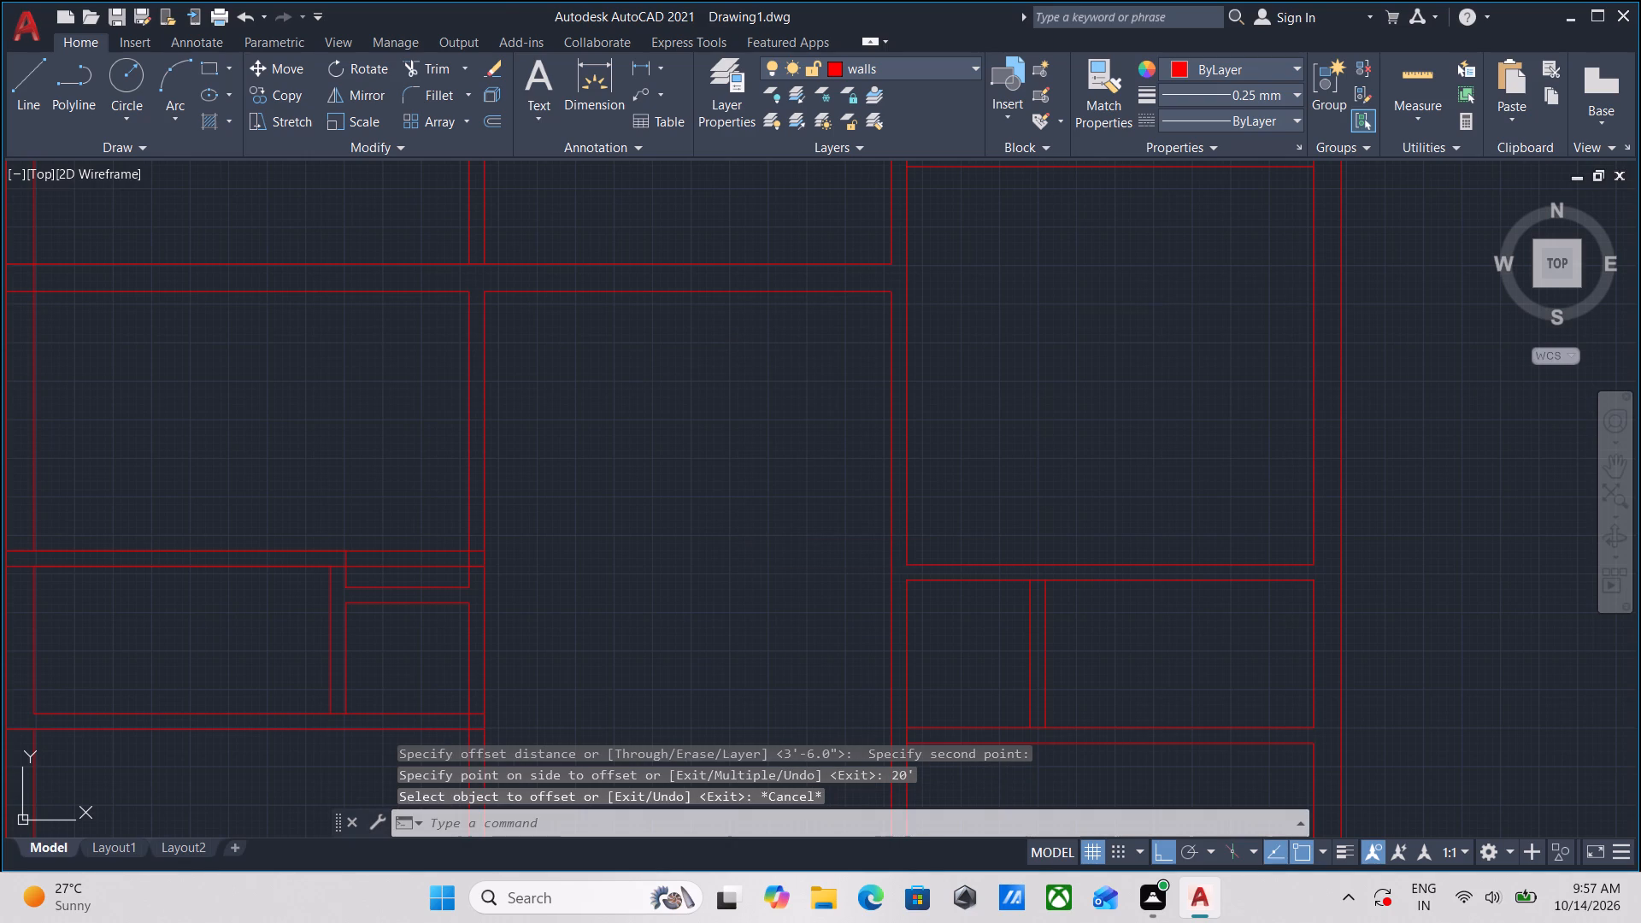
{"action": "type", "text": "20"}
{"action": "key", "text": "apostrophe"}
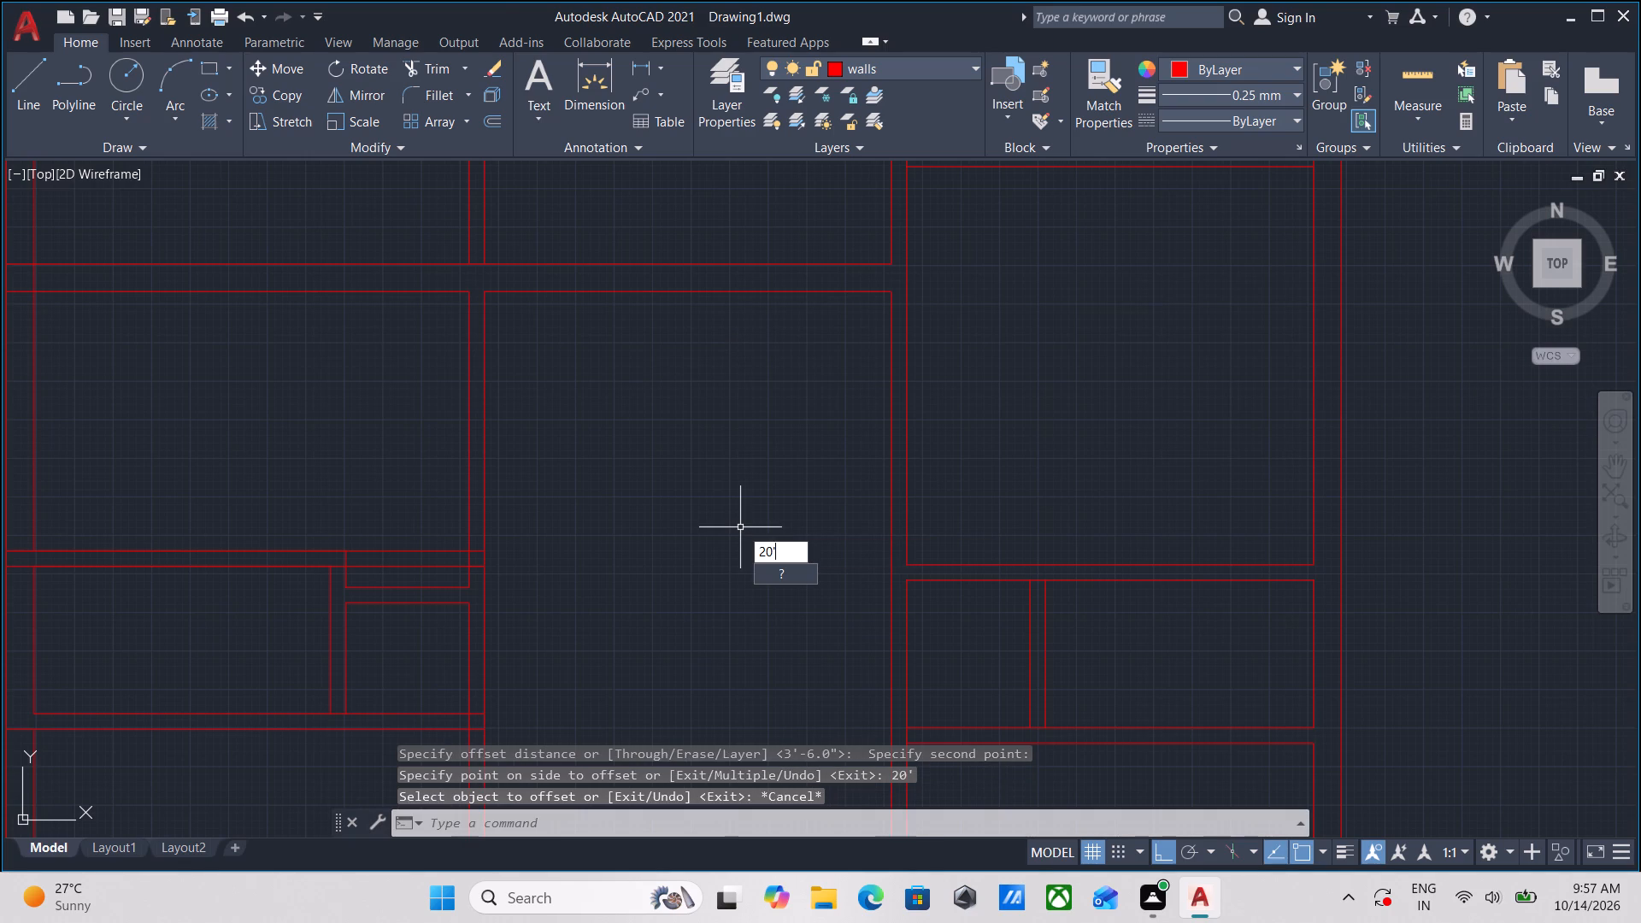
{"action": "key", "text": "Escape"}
Offset the same bottom line of the lower central wall in the middle bay downward by 20'4.5".
{"action": "scroll", "coordinate": [740, 527], "scroll_direction": "up", "scroll_amount": 1}
{"action": "middle_click_drag", "start_coordinate": [738, 450], "coordinate": [738, 648]}
{"action": "scroll", "coordinate": [738, 490], "scroll_direction": "down", "scroll_amount": 2}
{"action": "middle_click_drag", "start_coordinate": [750, 558], "coordinate": [738, 632]}
{"action": "left_click", "coordinate": [751, 594]}
{"action": "left_click", "coordinate": [720, 559]}
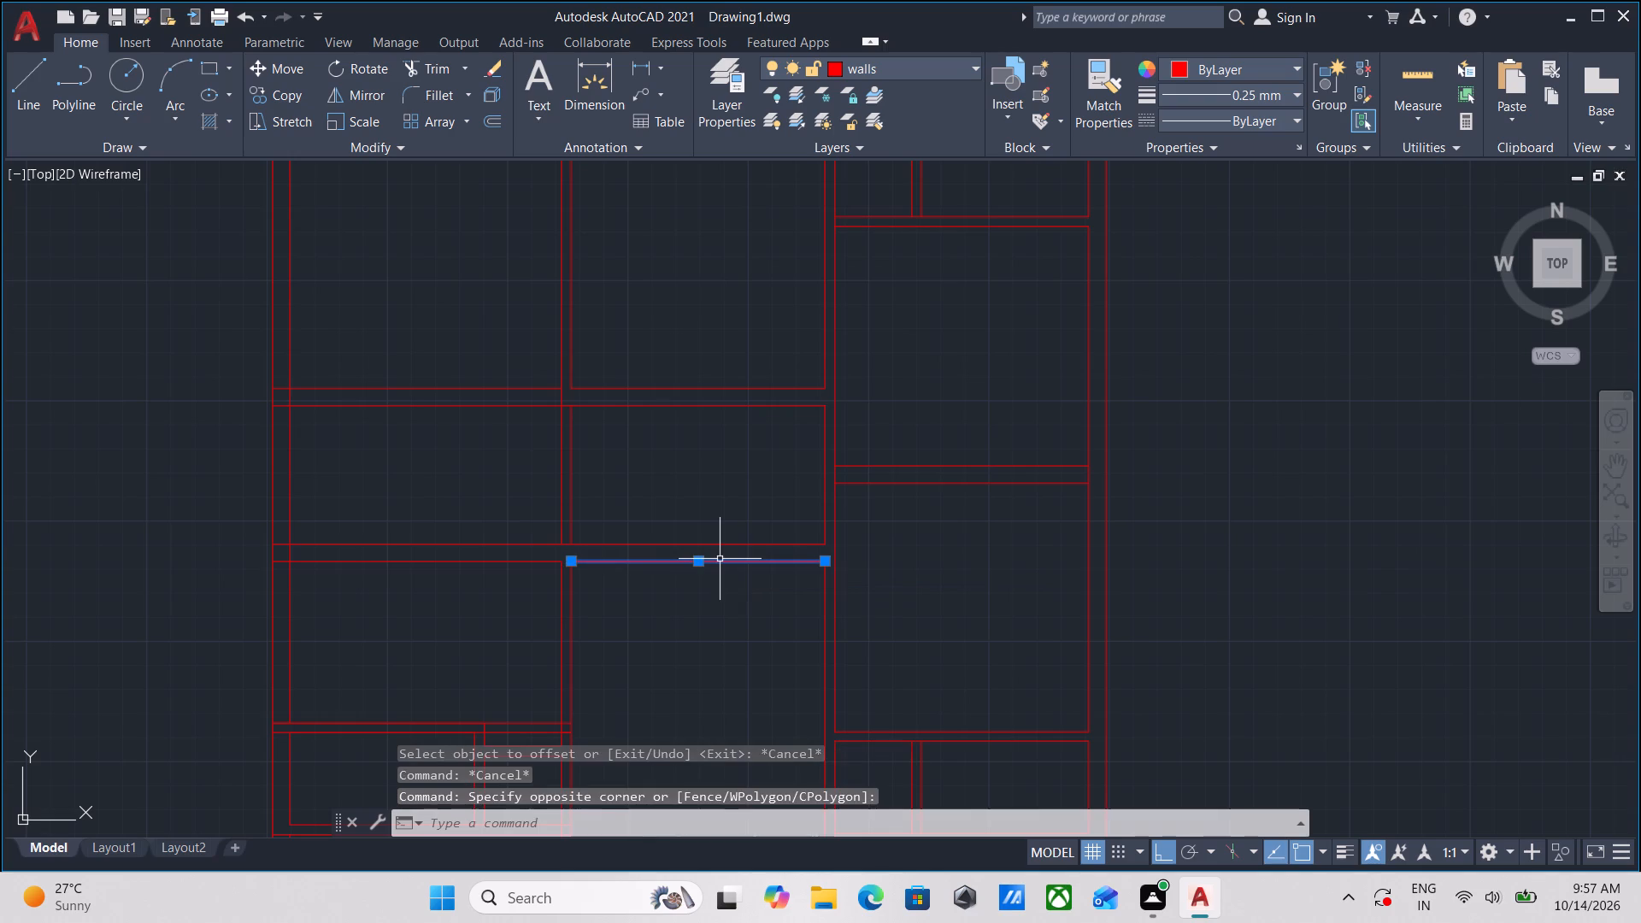
{"action": "key", "text": "o"}
{"action": "key", "text": "Return"}
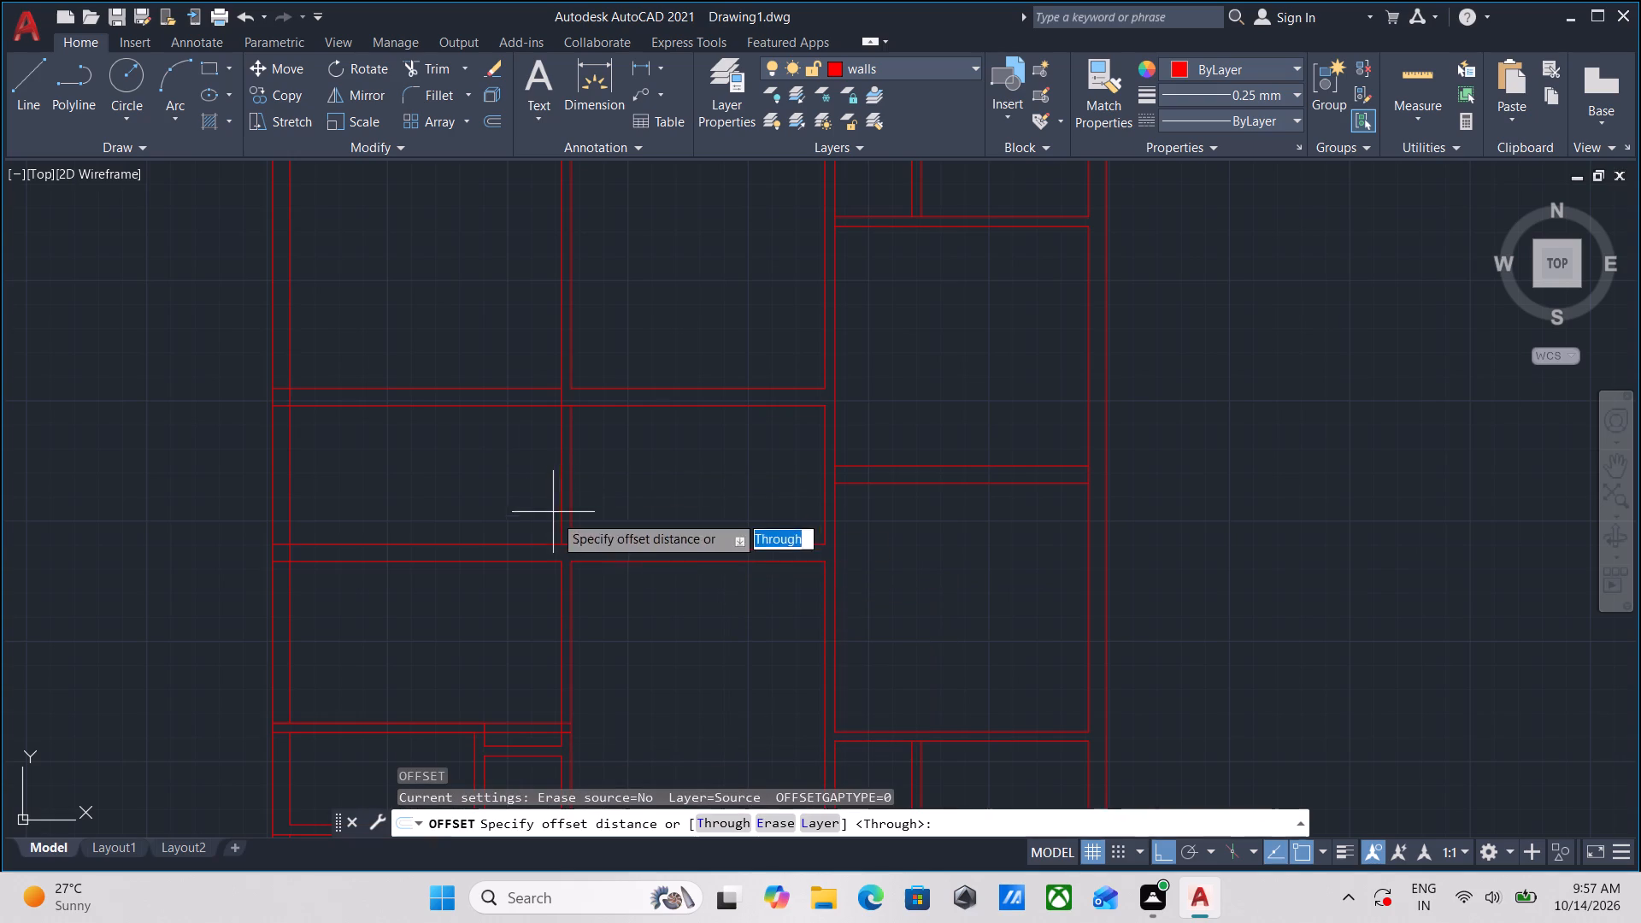
{"action": "left_click", "coordinate": [693, 563]}
{"action": "left_click", "coordinate": [689, 661]}
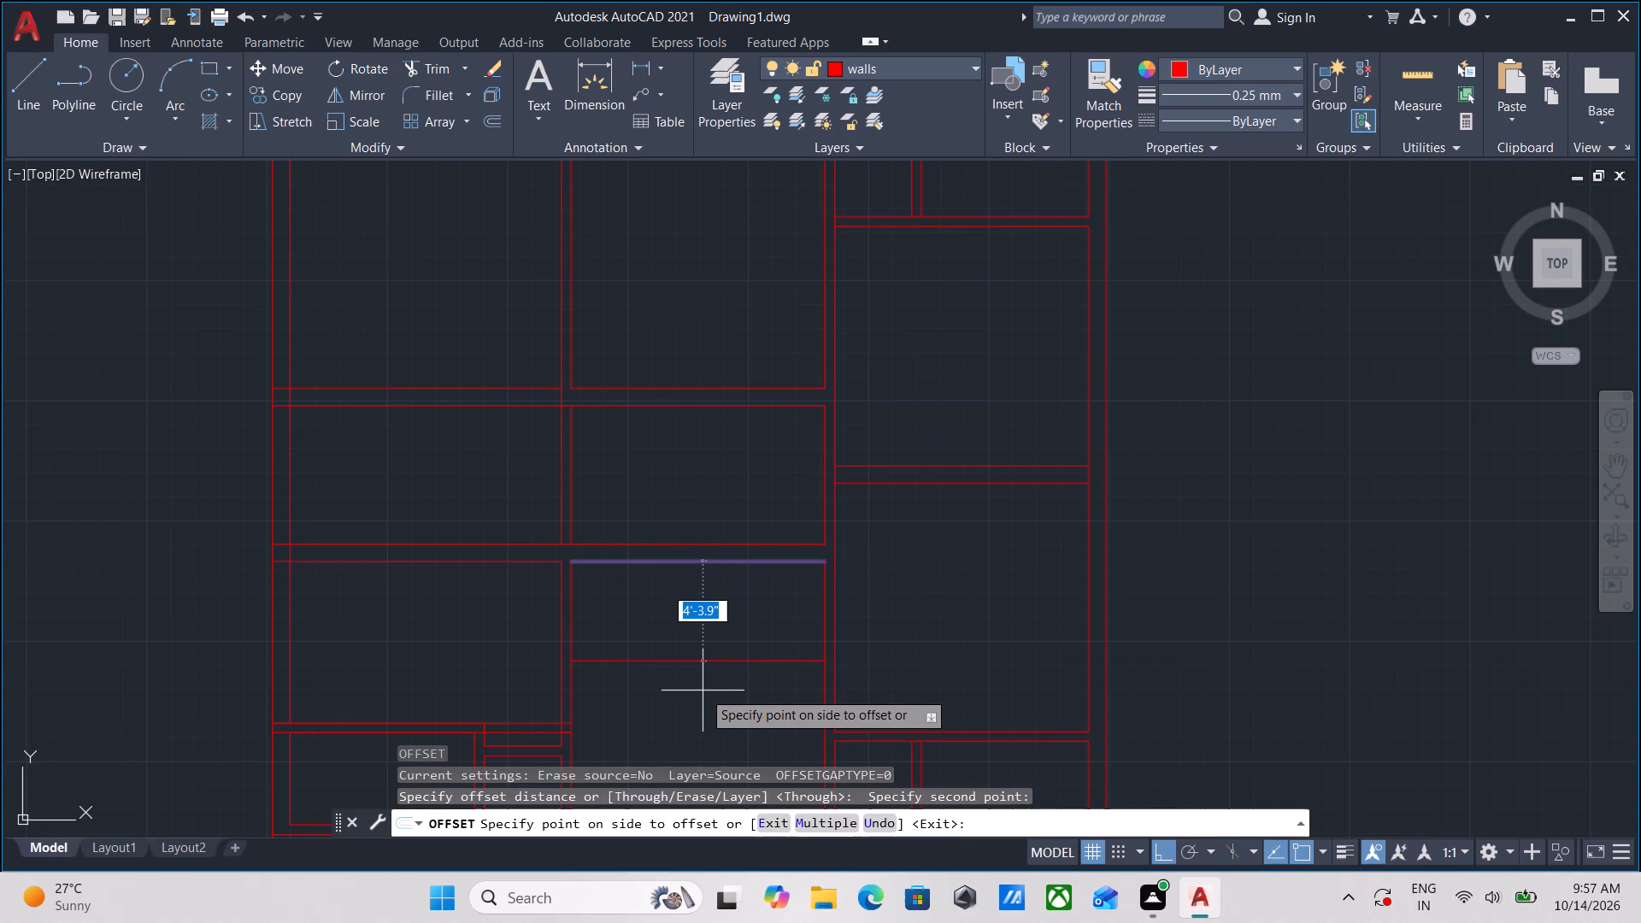
{"action": "type", "text": "20"}
{"action": "key", "text": "apostrophe"}
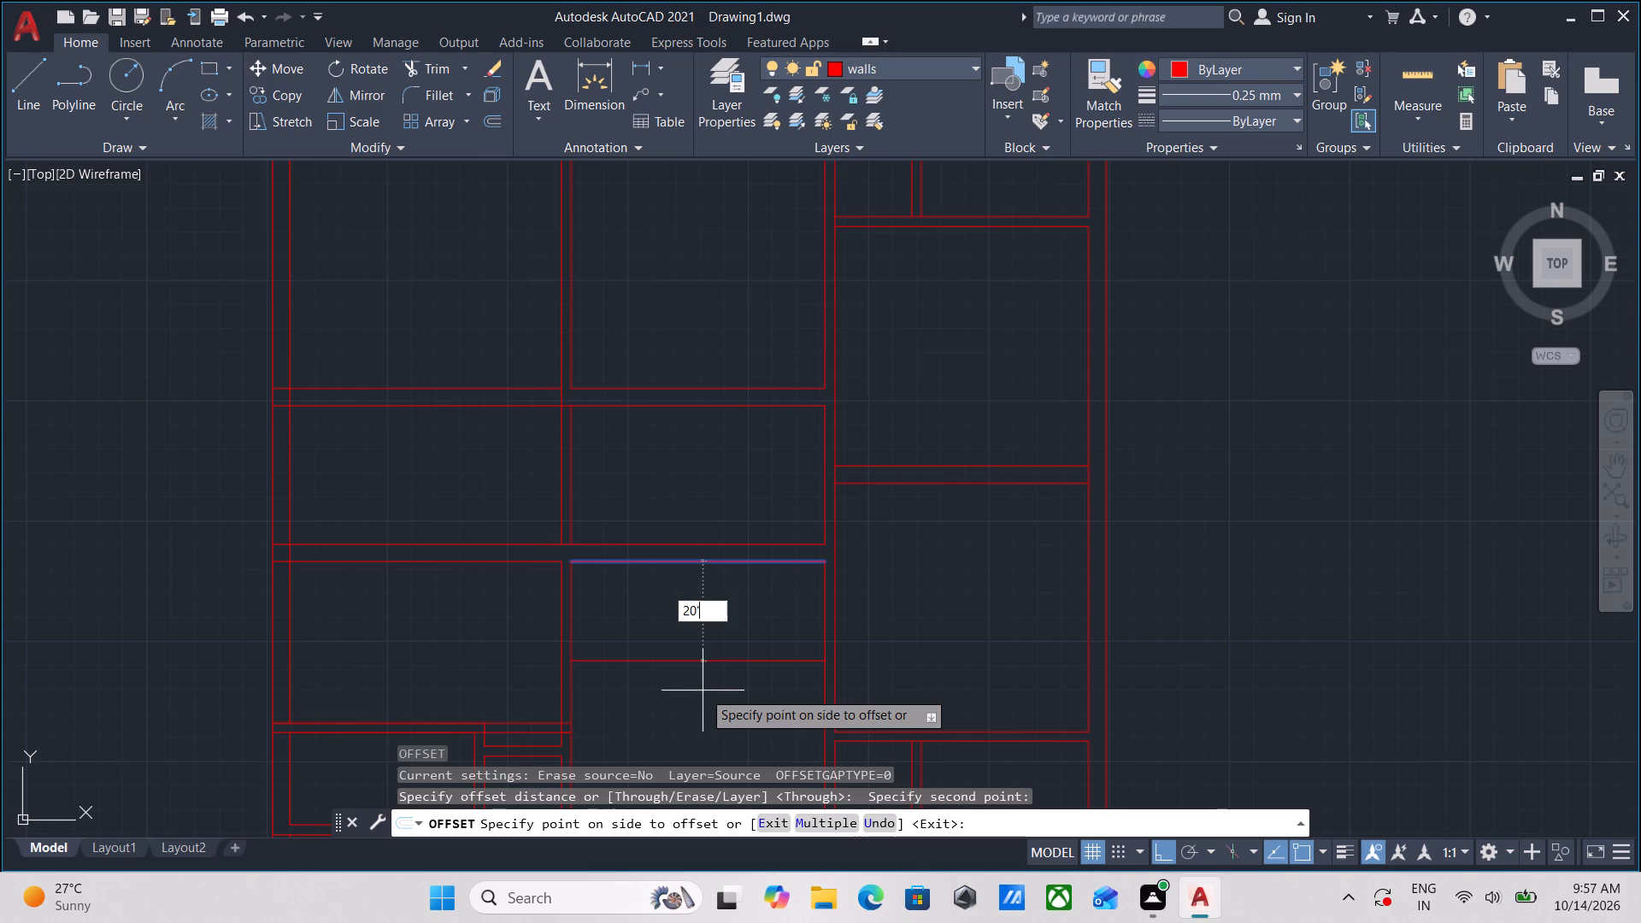
{"action": "type", "text": "4.5"}
{"action": "key", "text": "shift+quotedbl"}
{"action": "key", "text": "Return"}
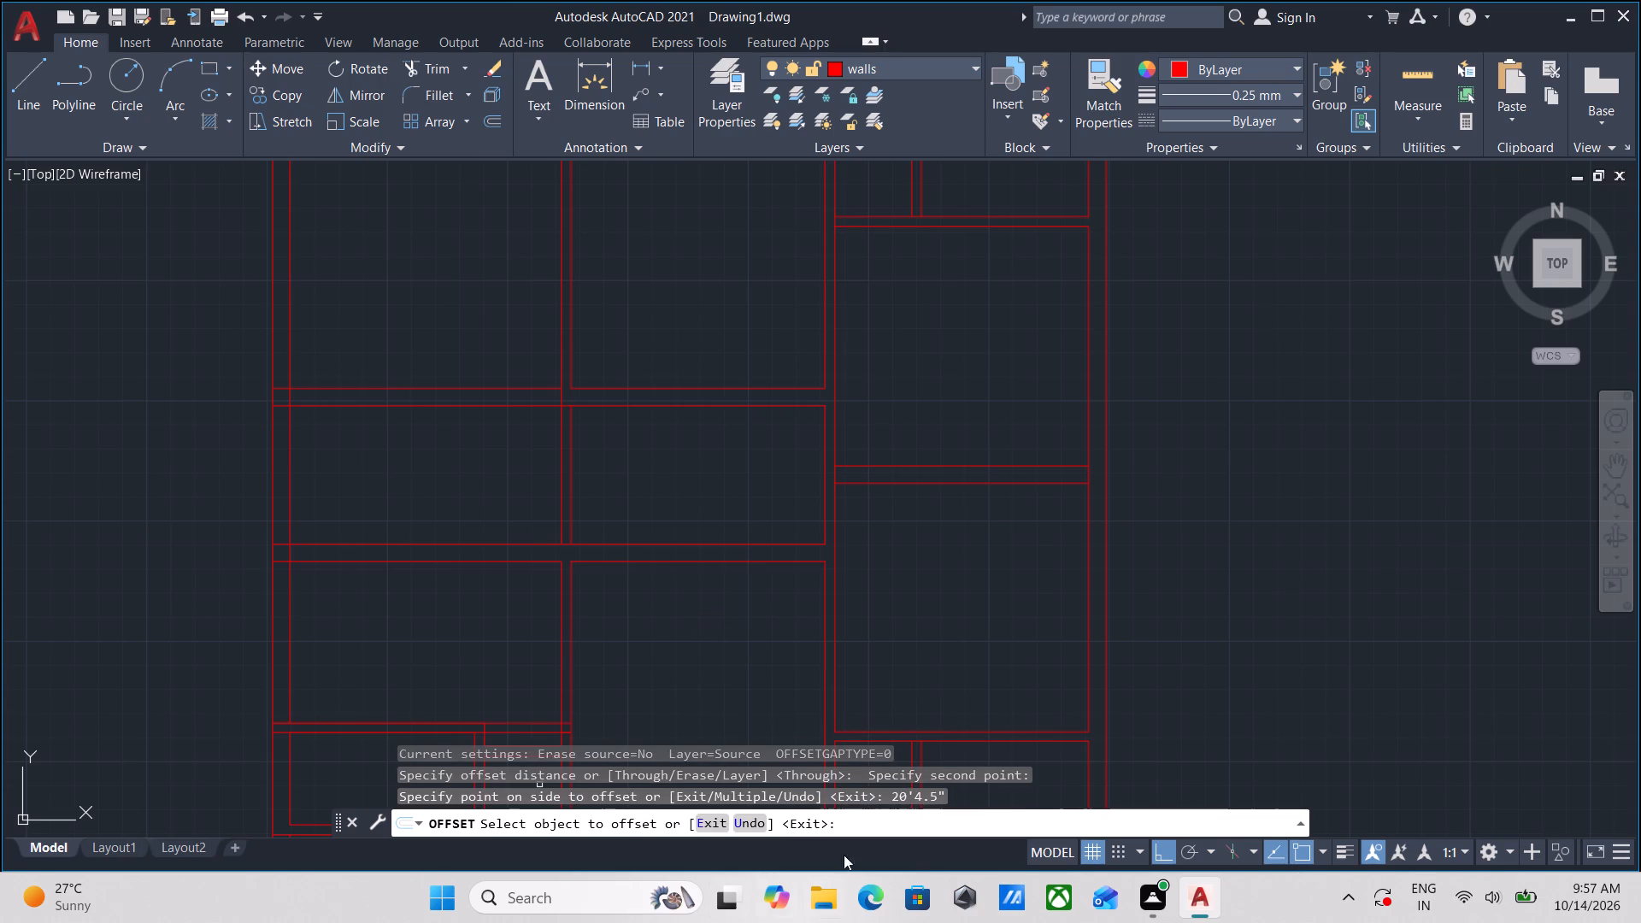
{"action": "scroll", "coordinate": [651, 605], "scroll_direction": "down", "scroll_amount": 1}
{"action": "middle_click_drag", "start_coordinate": [638, 586], "coordinate": [645, 332]}
{"action": "scroll", "coordinate": [640, 606], "scroll_direction": "up", "scroll_amount": 3}
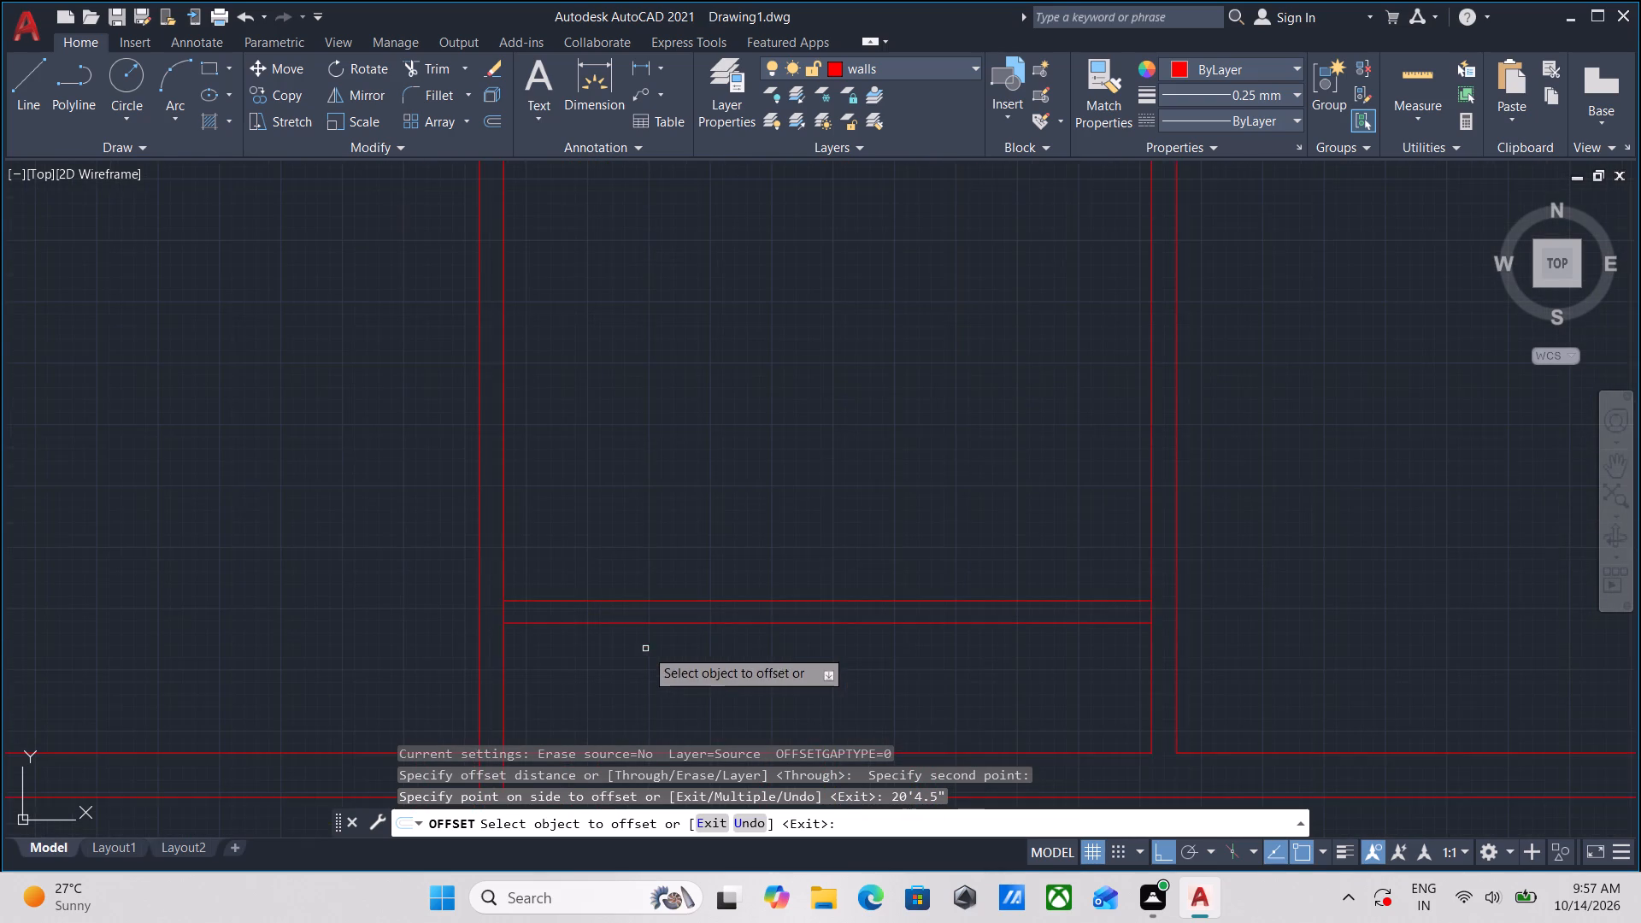
{"action": "middle_click_drag", "start_coordinate": [644, 643], "coordinate": [604, 498]}
{"action": "key", "text": "Escape"}
Extend both lines of the middle bay's right wall down to the bottom exterior wall's outer line.
{"action": "middle_click_drag", "start_coordinate": [680, 583], "coordinate": [668, 509]}
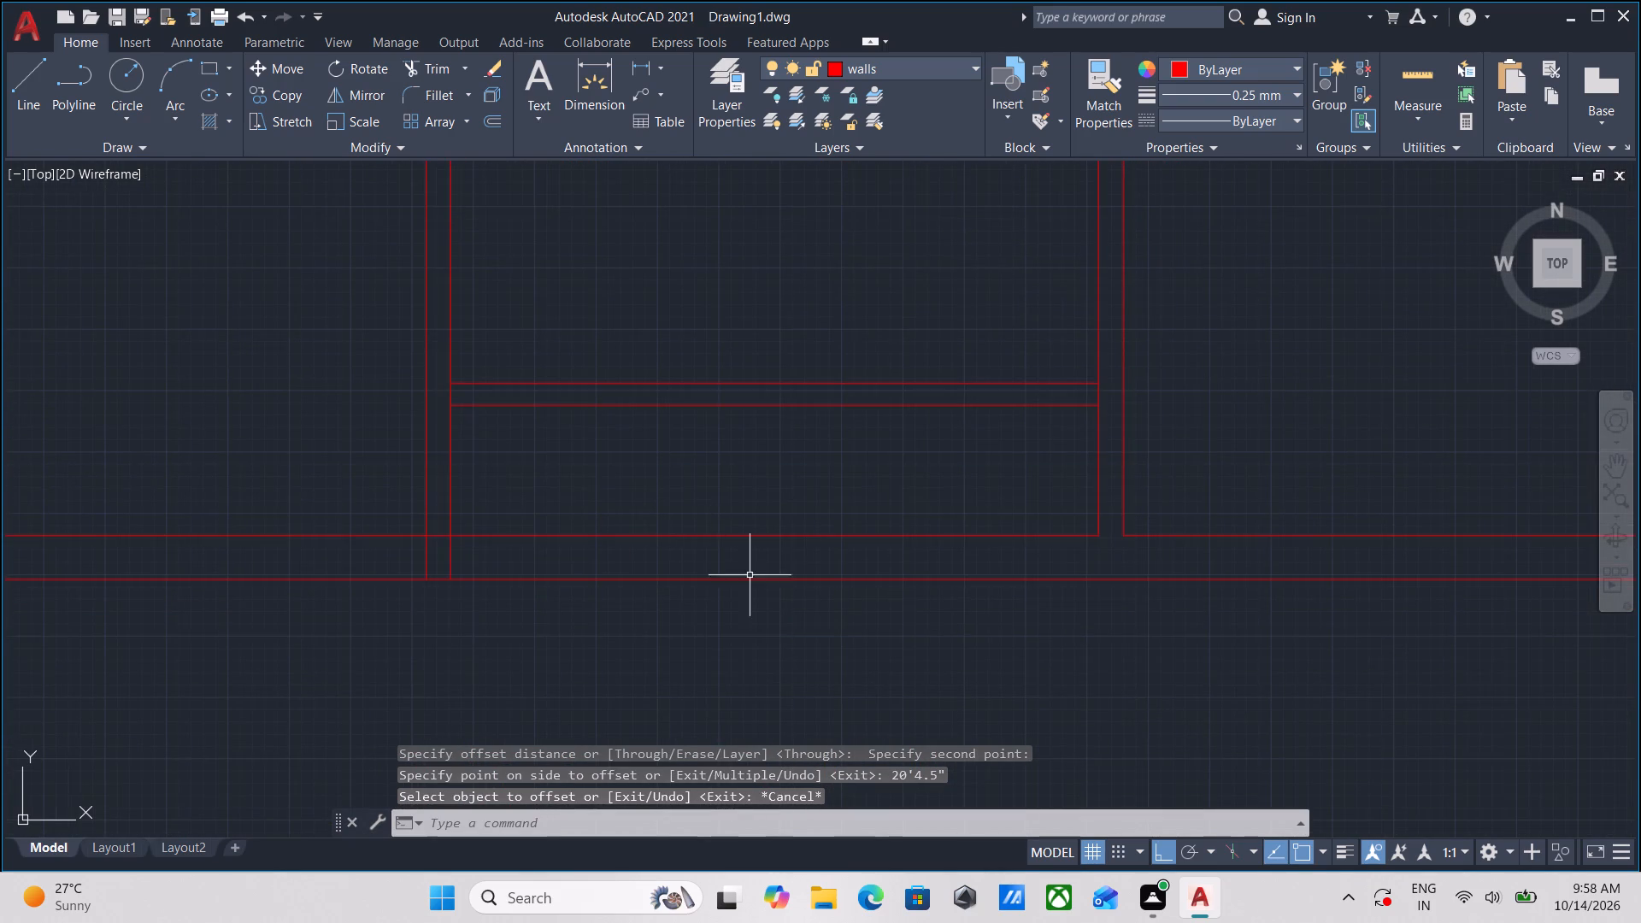
{"action": "scroll", "coordinate": [803, 541], "scroll_direction": "down", "scroll_amount": 1}
{"action": "middle_click_drag", "start_coordinate": [803, 541], "coordinate": [776, 586]}
{"action": "middle_click_drag", "start_coordinate": [793, 541], "coordinate": [731, 570]}
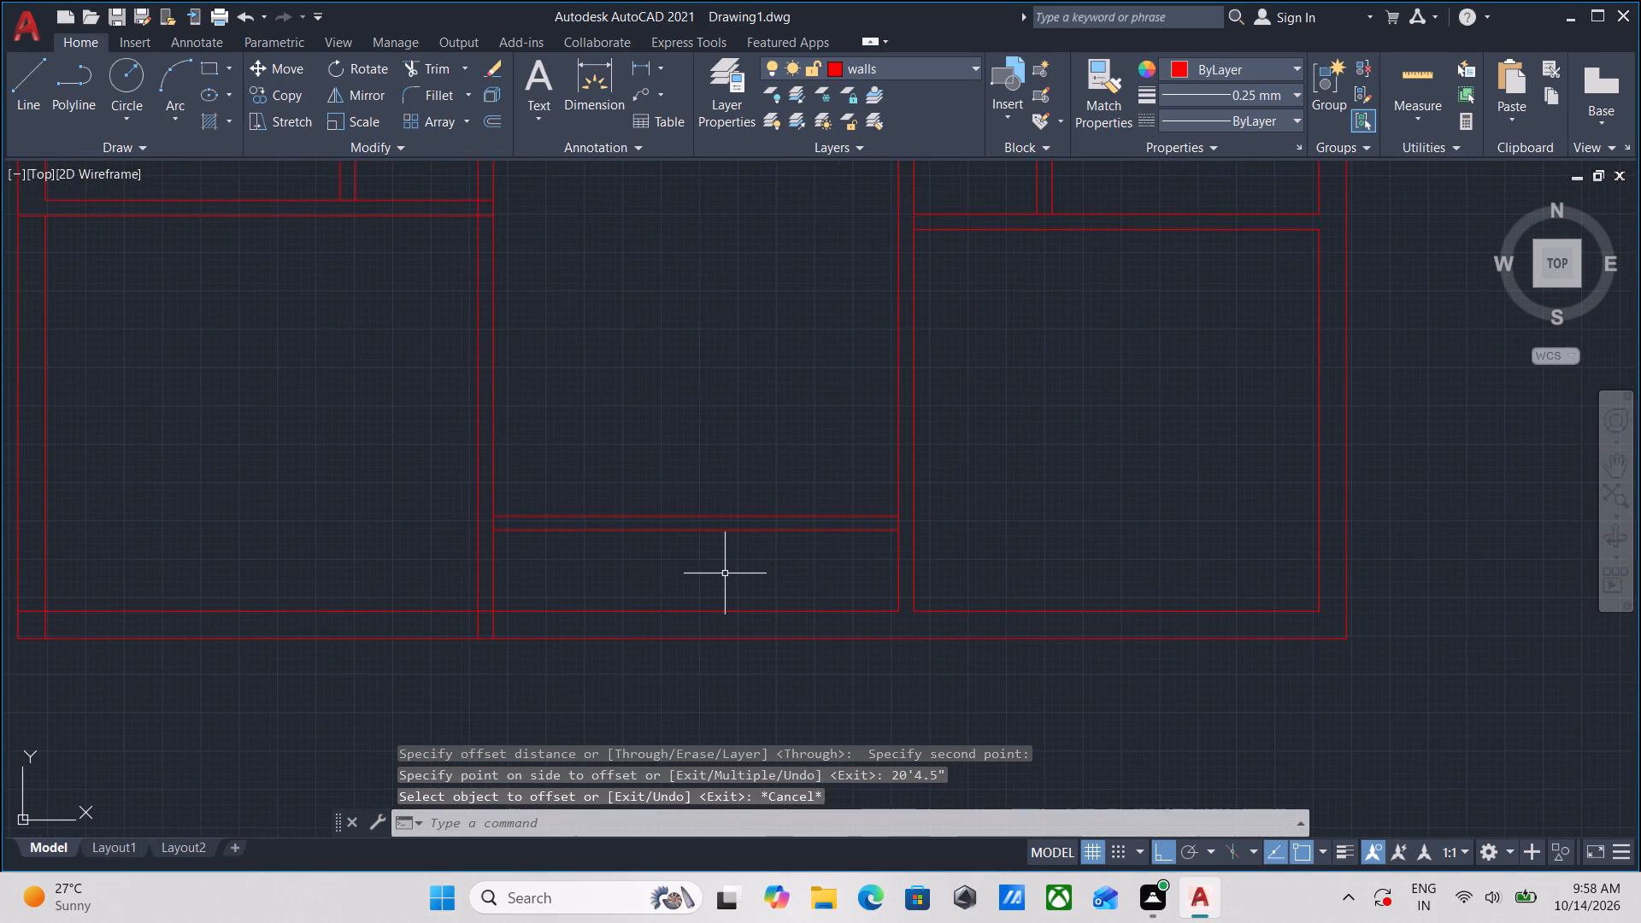
{"action": "type", "text": "ex"}
{"action": "key", "text": "Return"}
{"action": "scroll", "coordinate": [879, 567], "scroll_direction": "up", "scroll_amount": 1}
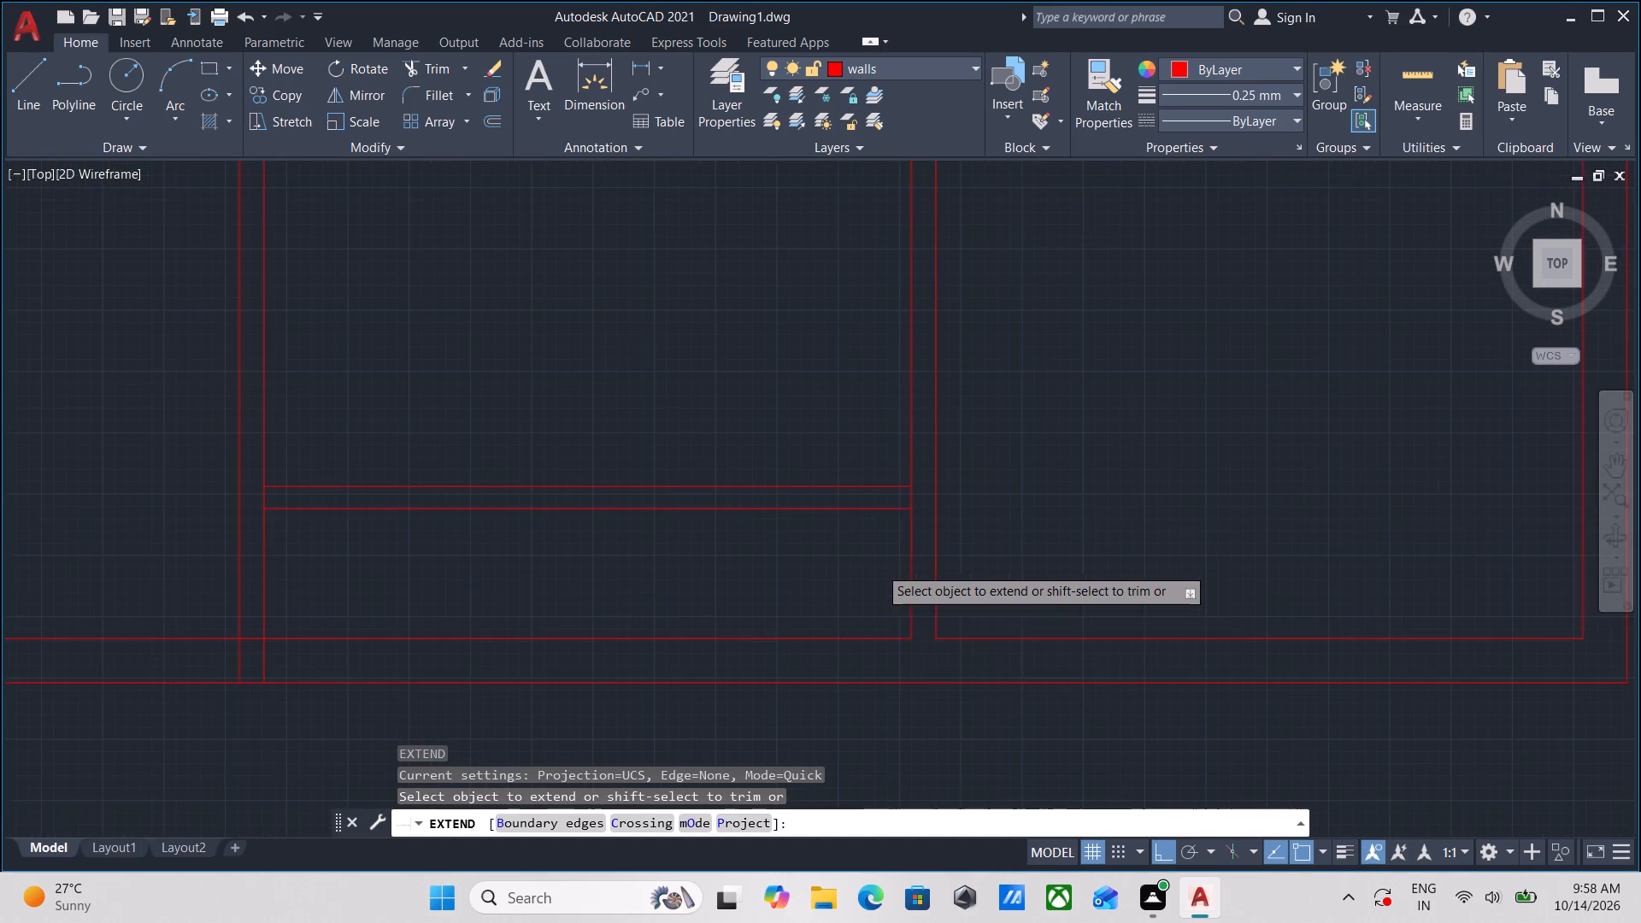
{"action": "left_click", "coordinate": [911, 618]}
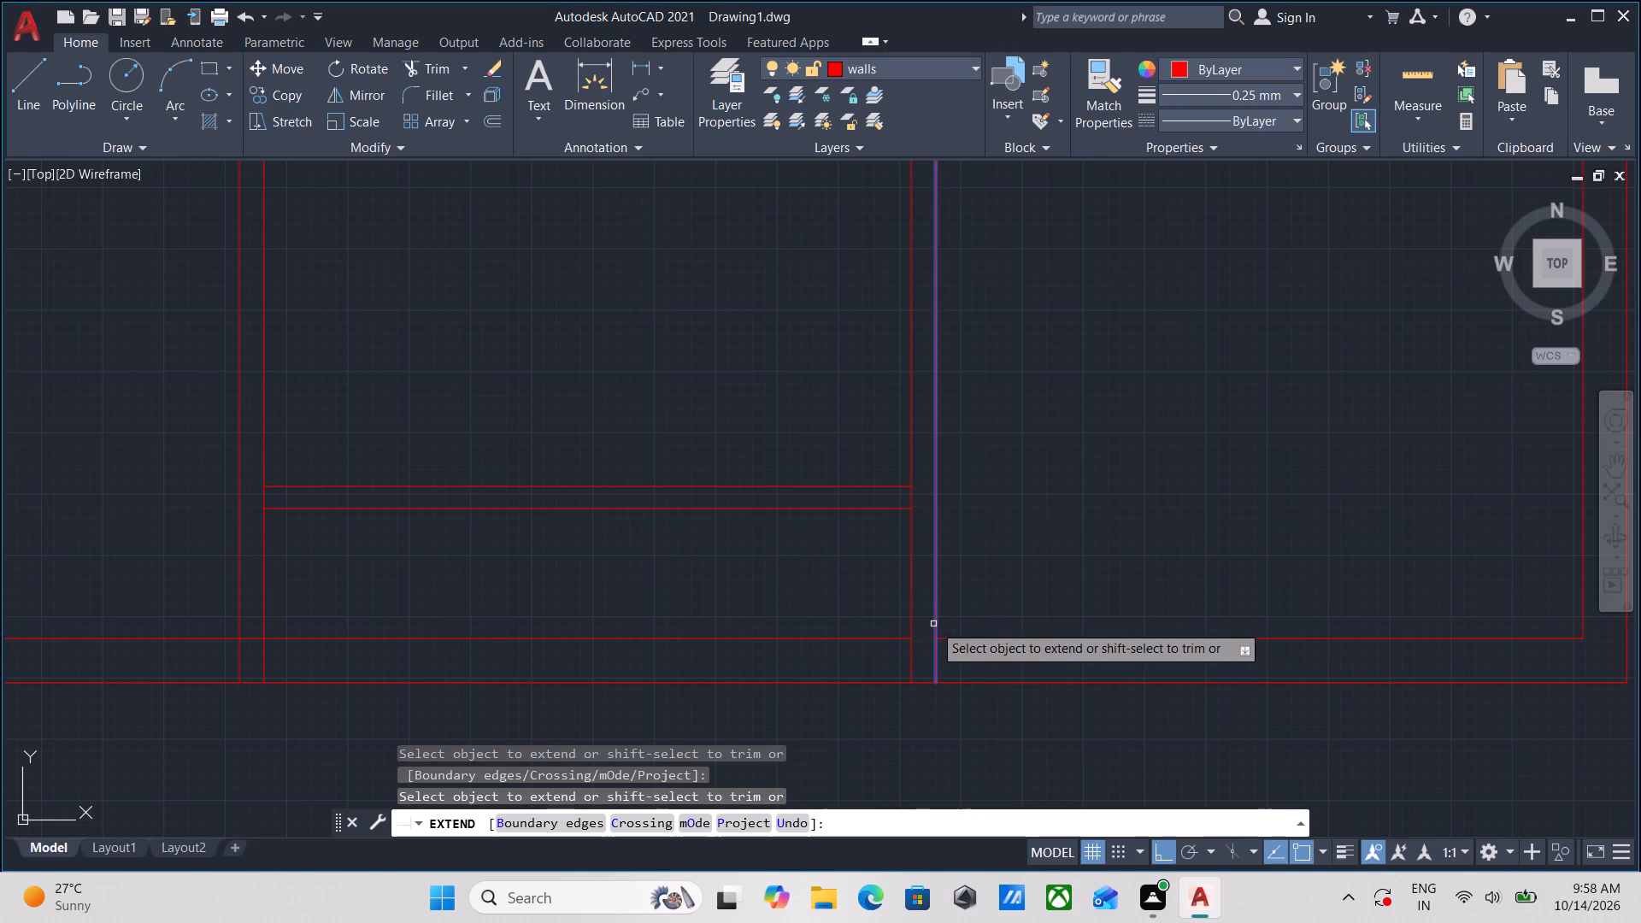
{"action": "left_click", "coordinate": [933, 624]}
{"action": "scroll", "coordinate": [619, 552], "scroll_direction": "up", "scroll_amount": 1}
{"action": "key", "text": "Escape"}
Trim away both bottom exterior wall lines between the middle bay's left and right walls.
{"action": "scroll", "coordinate": [617, 556], "scroll_direction": "down", "scroll_amount": 2}
{"action": "middle_click_drag", "start_coordinate": [625, 557], "coordinate": [697, 511]}
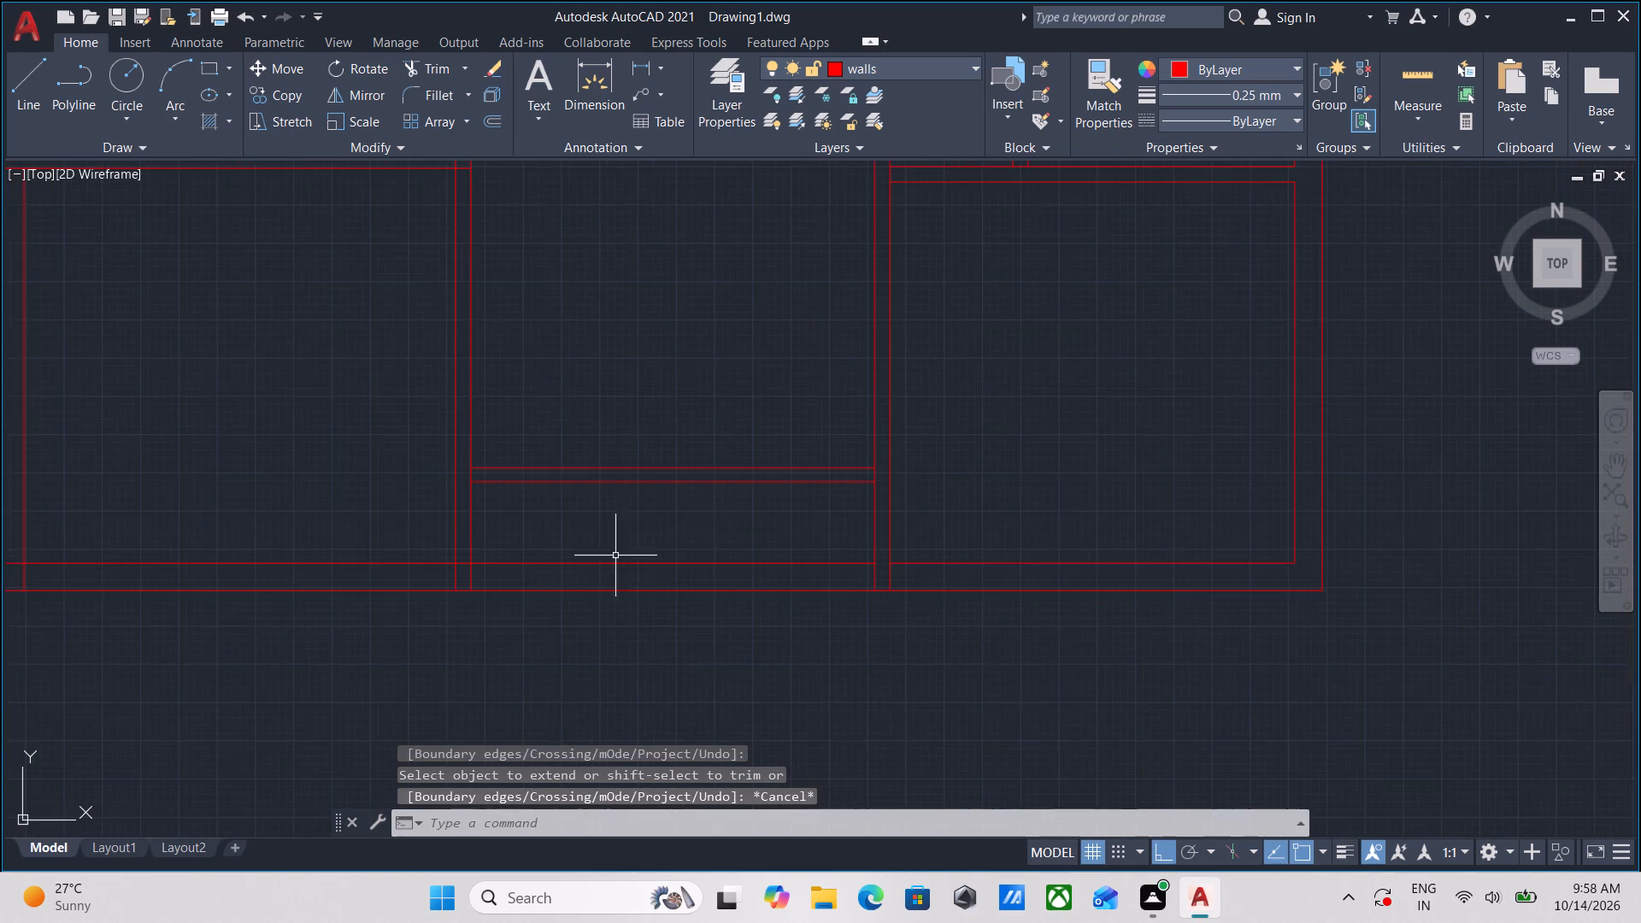
{"action": "scroll", "coordinate": [489, 587], "scroll_direction": "up", "scroll_amount": 2}
{"action": "scroll", "coordinate": [597, 576], "scroll_direction": "down", "scroll_amount": 1}
{"action": "middle_click_drag", "start_coordinate": [569, 596], "coordinate": [415, 634]}
{"action": "middle_click_drag", "start_coordinate": [750, 605], "coordinate": [707, 613]}
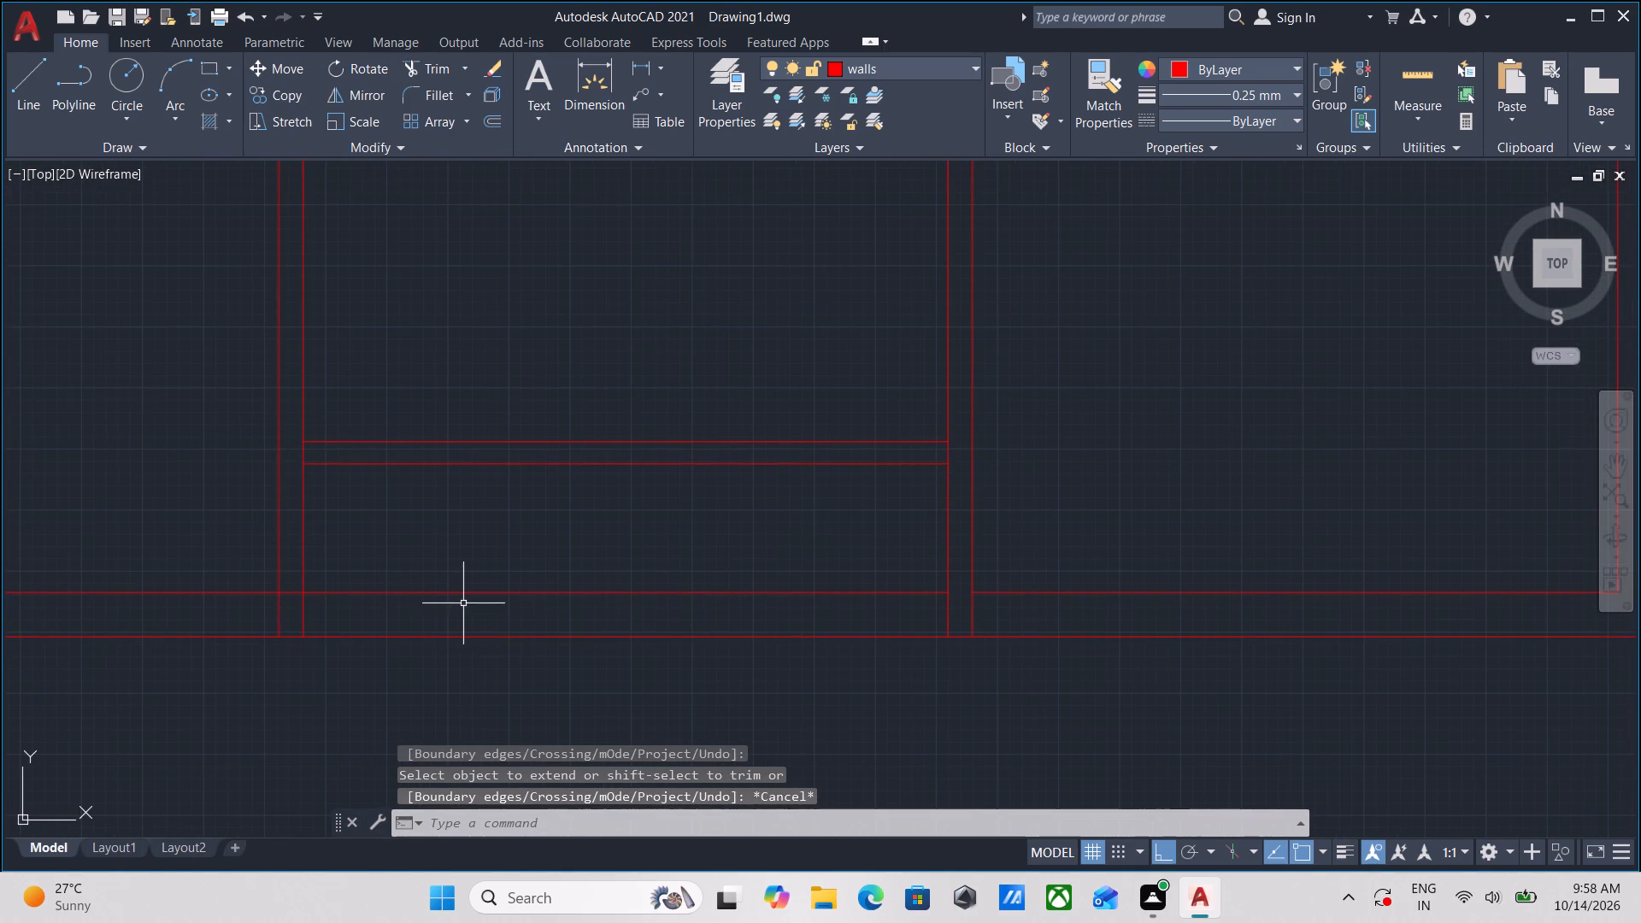
{"action": "type", "text": "tr"}
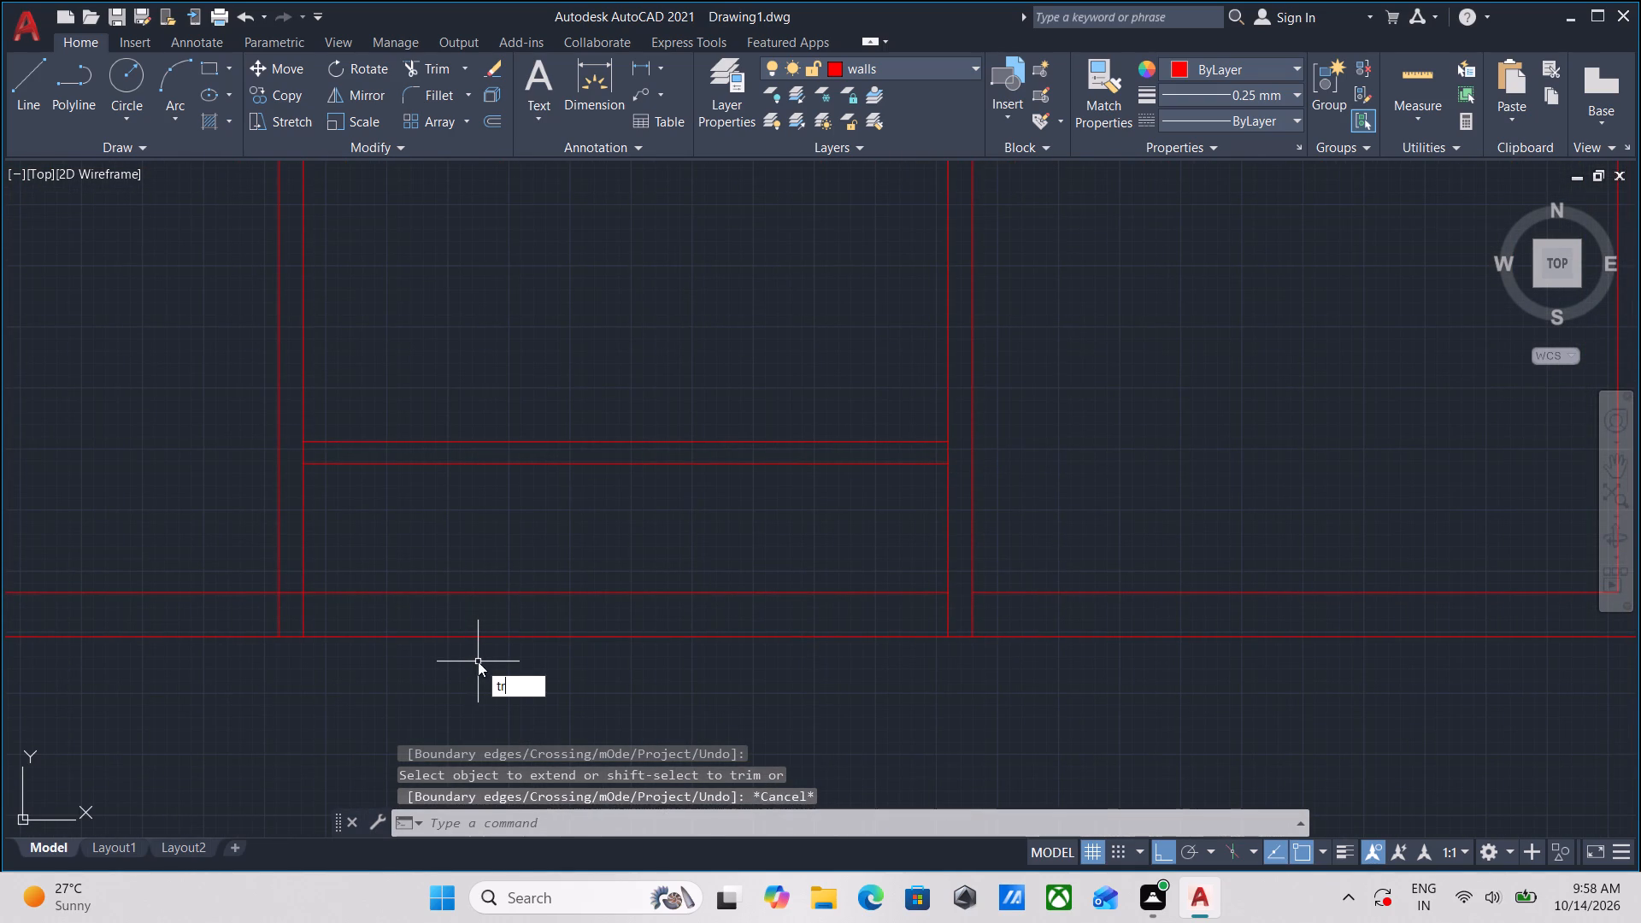
{"action": "key", "text": "Return"}
{"action": "left_click", "coordinate": [506, 668]}
{"action": "left_click", "coordinate": [503, 491]}
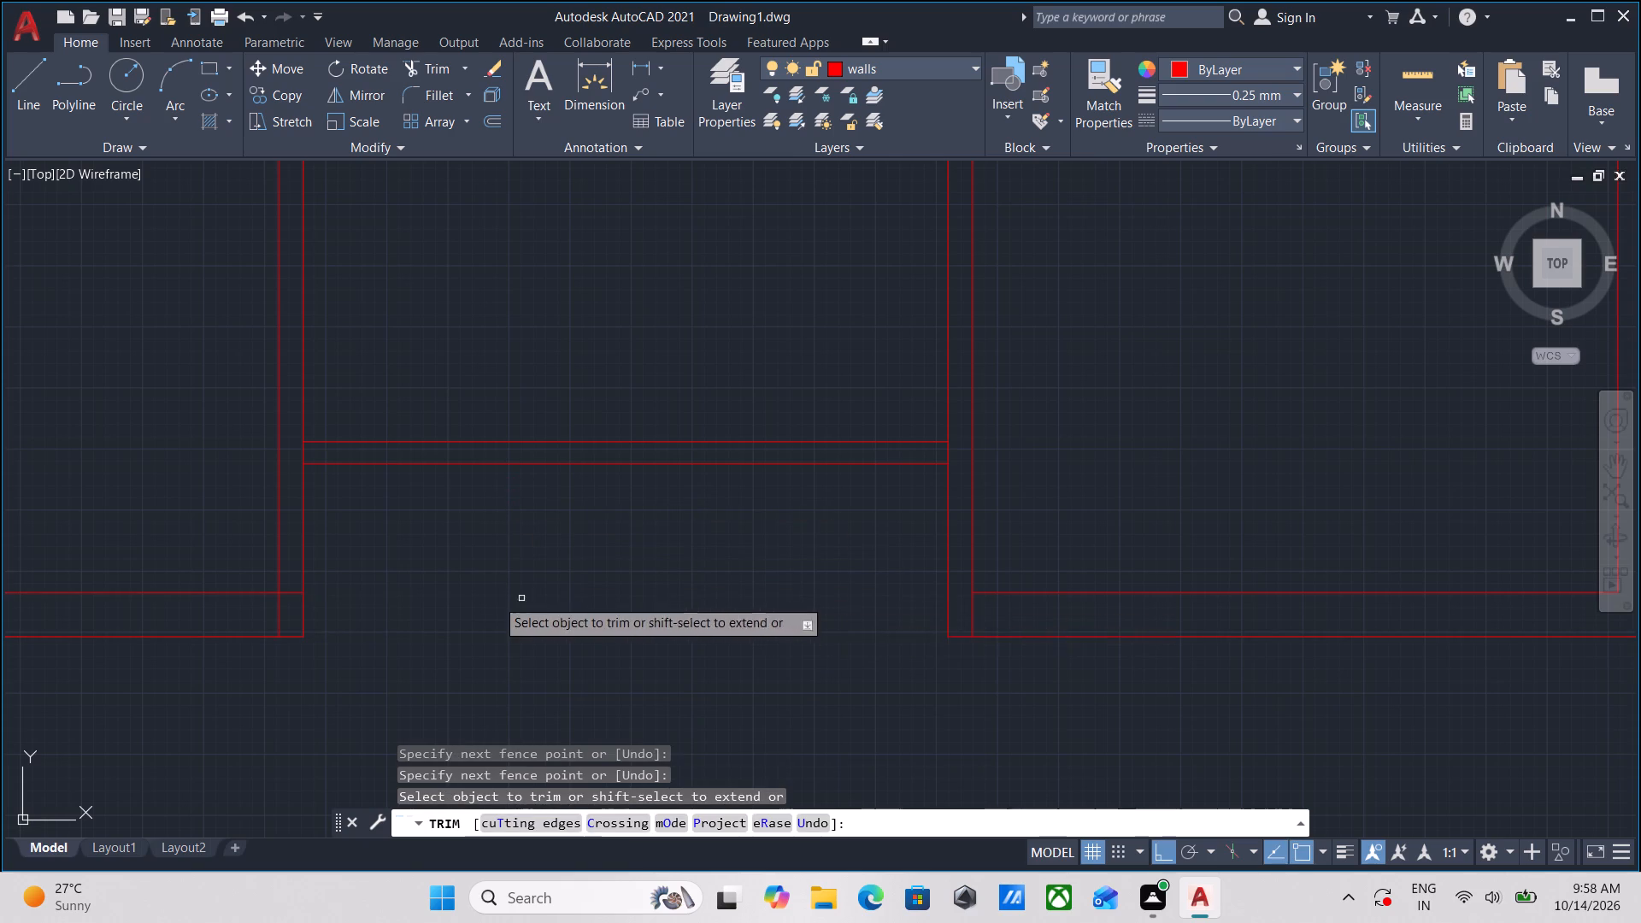
Trim the middle bay's left wall inner line between the new bottom partition's two lines.
{"action": "middle_click_drag", "start_coordinate": [408, 598], "coordinate": [585, 593]}
{"action": "scroll", "coordinate": [451, 472], "scroll_direction": "up", "scroll_amount": 3}
{"action": "left_click_drag", "start_coordinate": [510, 405], "coordinate": [524, 405]}
{"action": "left_click", "coordinate": [619, 399]}
{"action": "scroll", "coordinate": [653, 421], "scroll_direction": "down", "scroll_amount": 2}
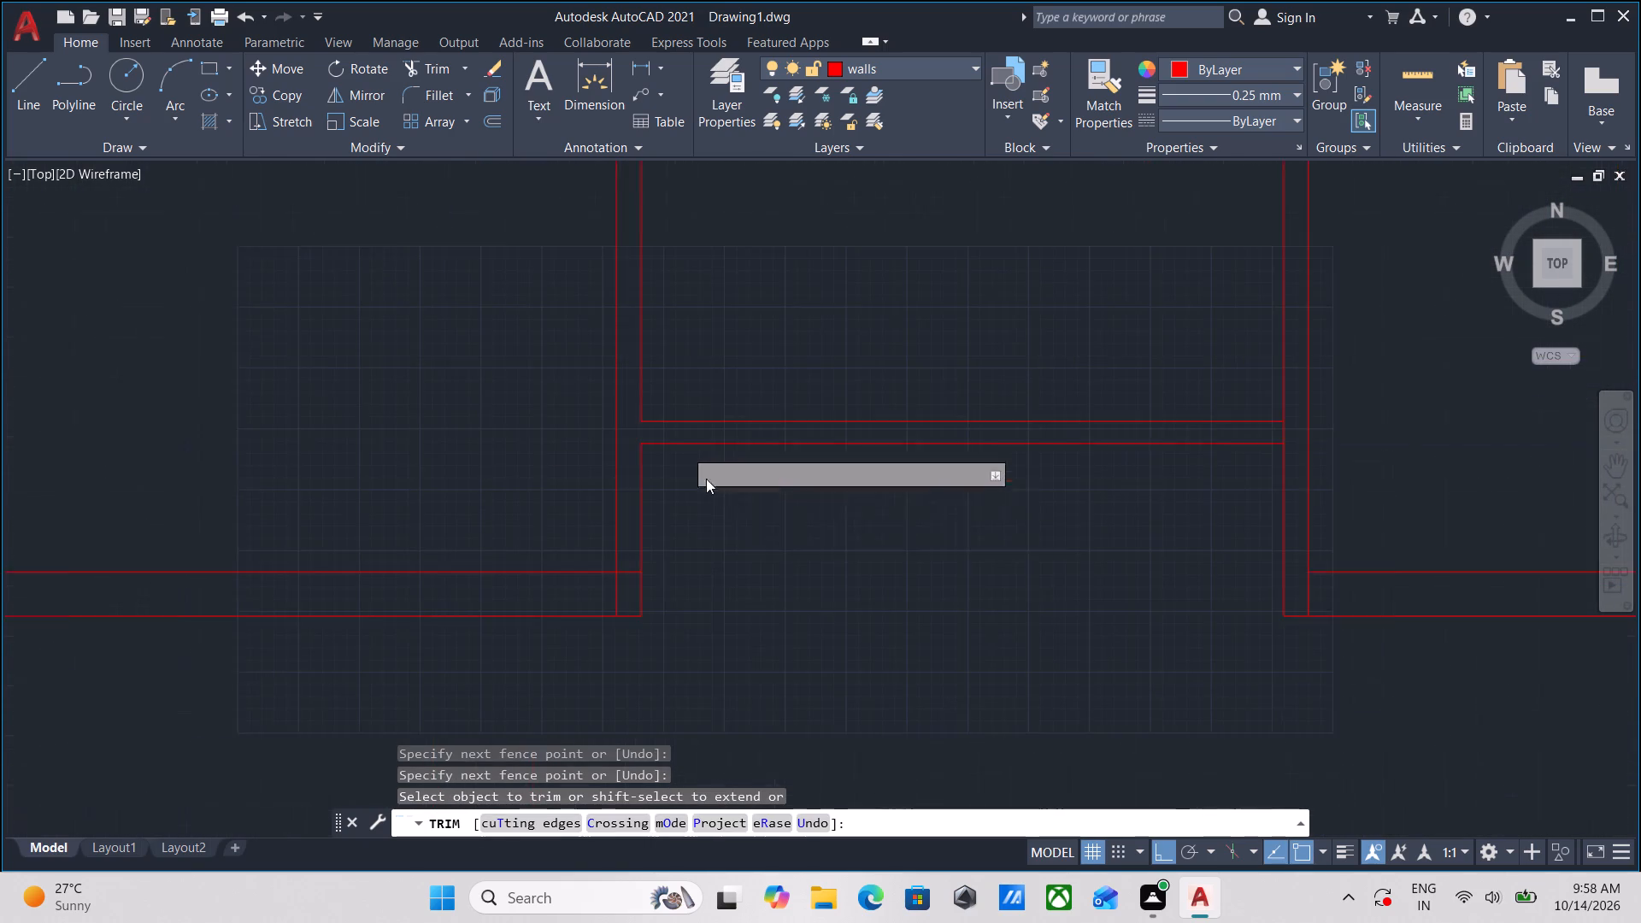
Trim the middle bay's right wall inner line between the new bottom partition's two lines.
{"action": "scroll", "coordinate": [706, 479], "scroll_direction": "down", "scroll_amount": 1}
{"action": "middle_click_drag", "start_coordinate": [740, 518], "coordinate": [489, 537]}
{"action": "scroll", "coordinate": [1047, 491], "scroll_direction": "up", "scroll_amount": 2}
{"action": "left_click", "coordinate": [1018, 388]}
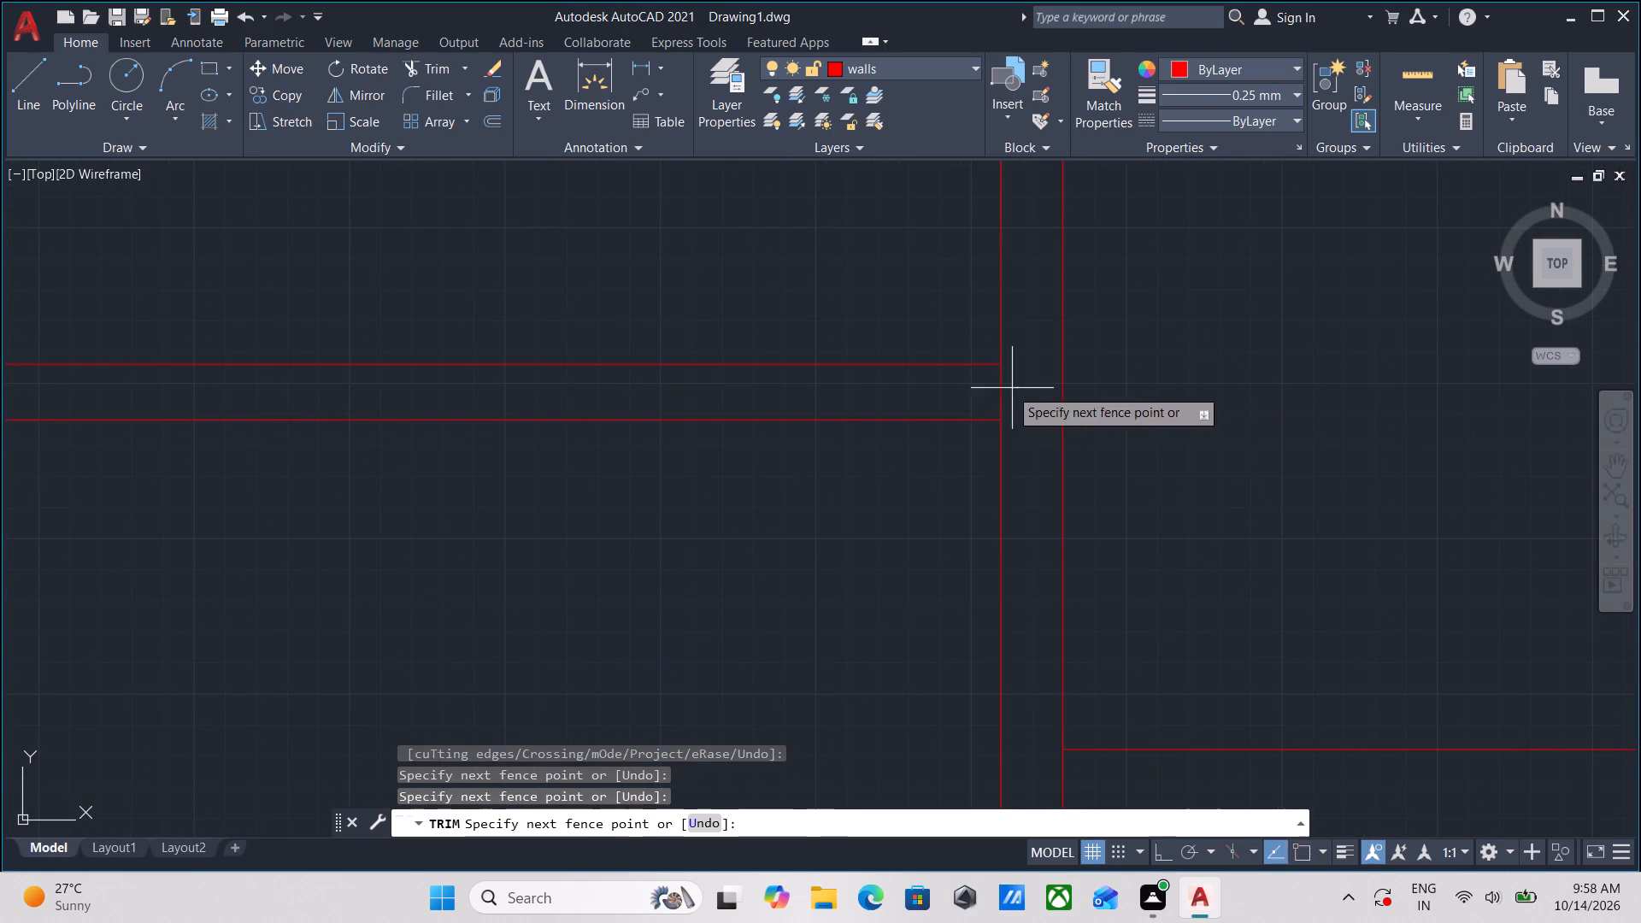
{"action": "left_click", "coordinate": [903, 388]}
Trim the overlapping line ends where the middle bay's left wall meets the left room's bottom exterior wall, leaving a clean corner.
{"action": "scroll", "coordinate": [904, 394], "scroll_direction": "down", "scroll_amount": 4}
{"action": "middle_click_drag", "start_coordinate": [752, 487], "coordinate": [827, 457]}
{"action": "scroll", "coordinate": [755, 438], "scroll_direction": "up", "scroll_amount": 3}
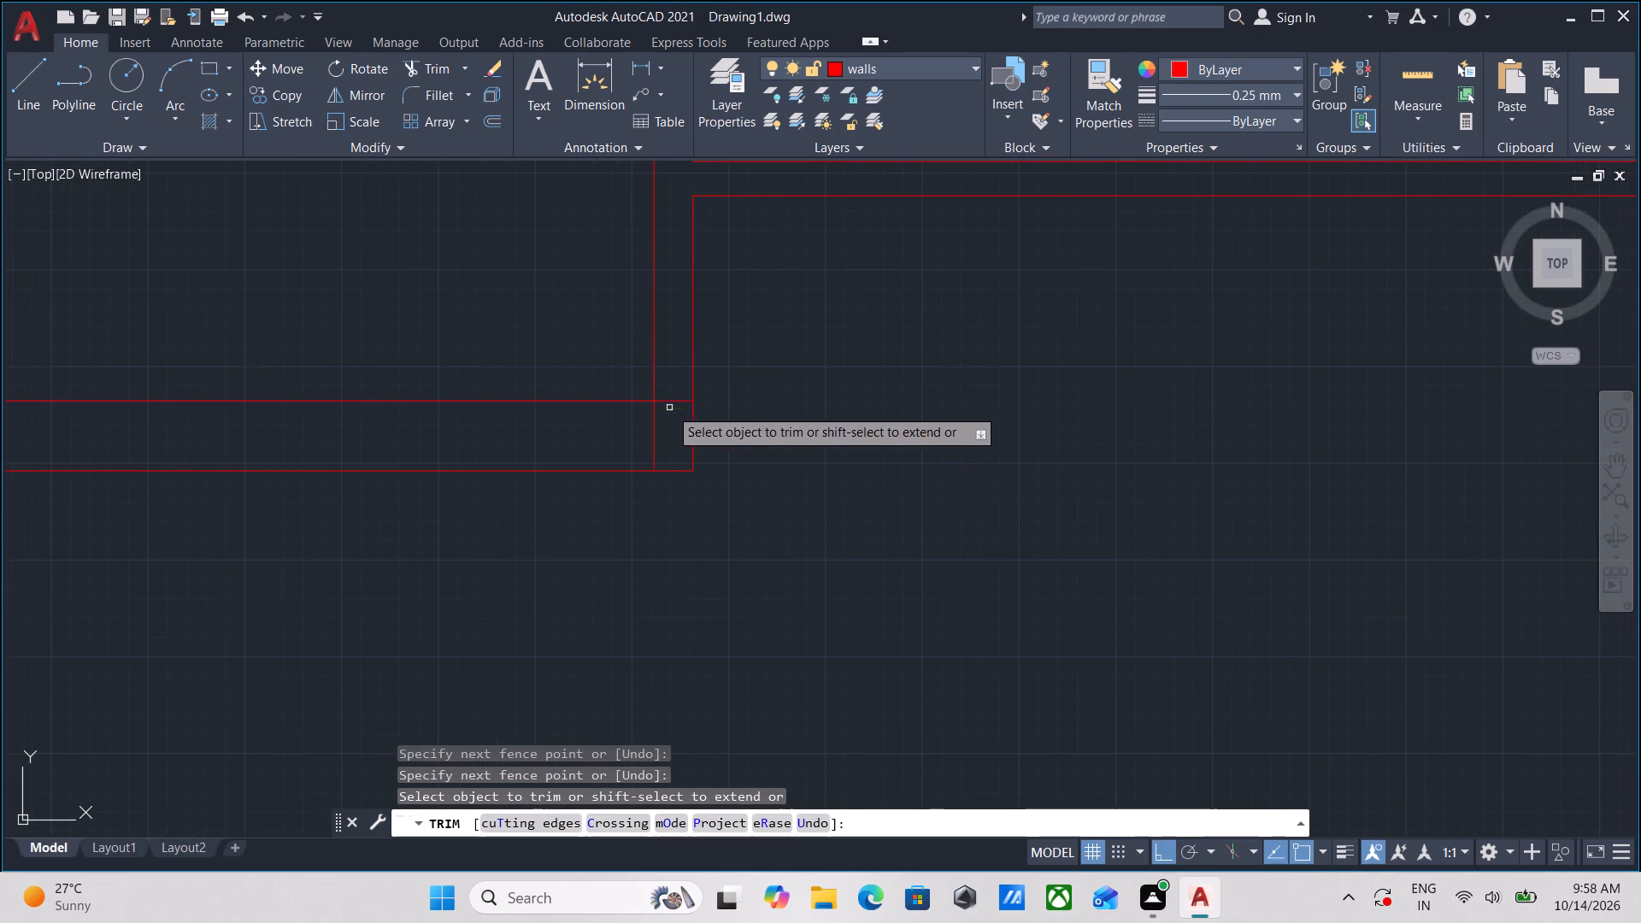
{"action": "left_click", "coordinate": [673, 376]}
{"action": "double_click", "coordinate": [673, 435]}
{"action": "left_click", "coordinate": [673, 435]}
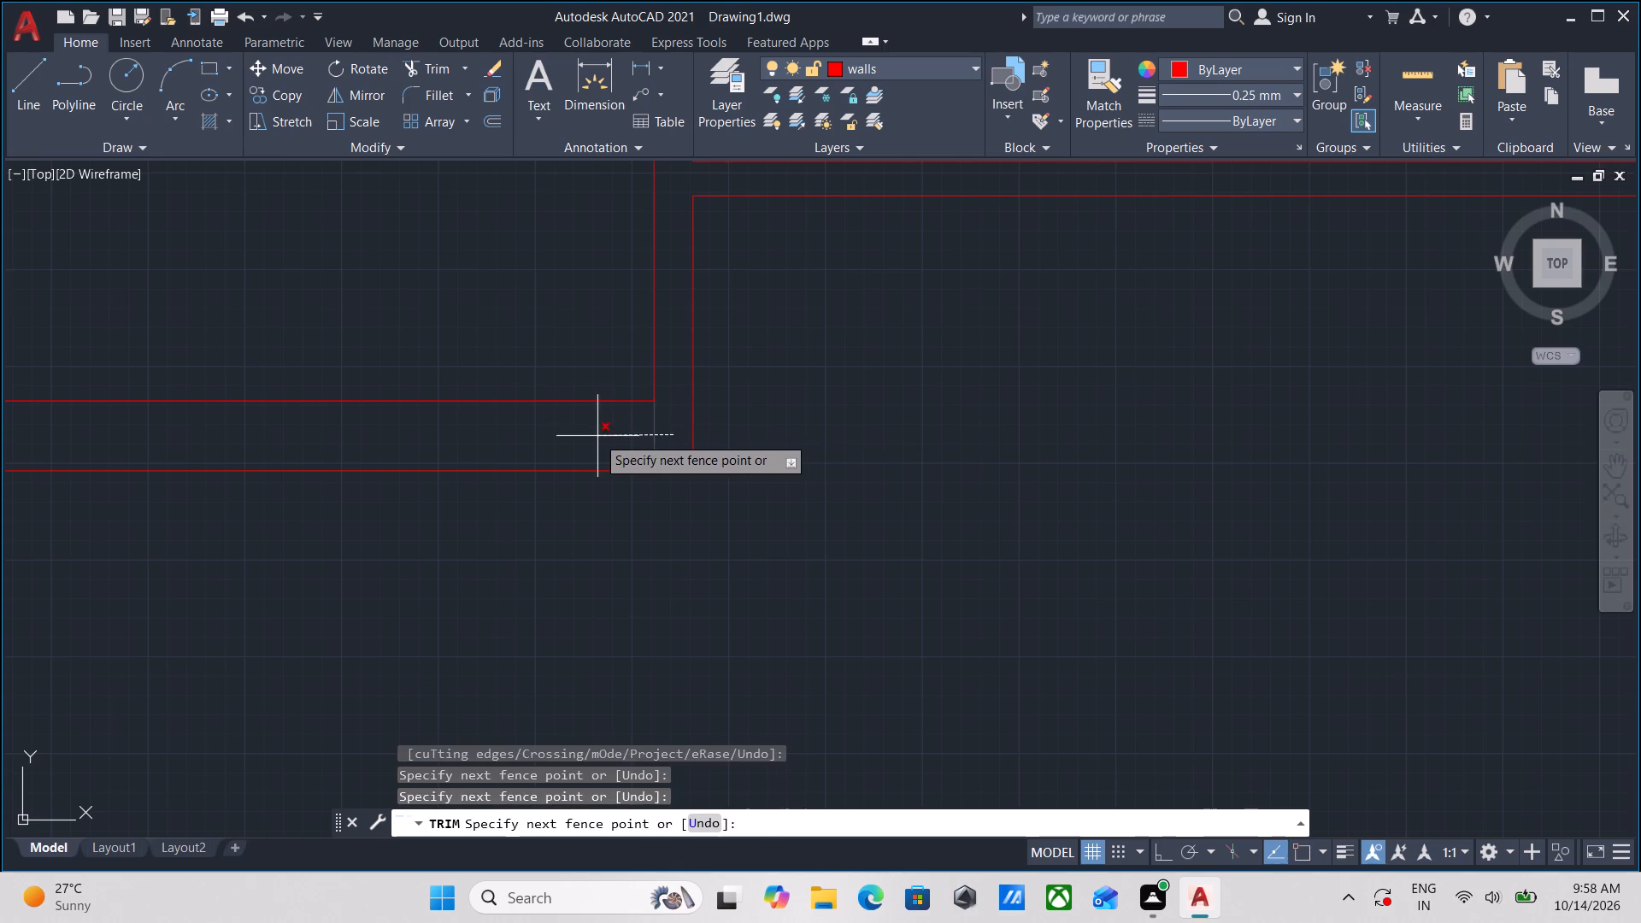
{"action": "left_click", "coordinate": [597, 436]}
{"action": "scroll", "coordinate": [614, 432], "scroll_direction": "down", "scroll_amount": 2}
{"action": "key", "text": "Escape"}
Offset the lower line of the middle bay's bottom partition downward by about 2'3.3".
{"action": "middle_click_drag", "start_coordinate": [775, 427], "coordinate": [736, 501]}
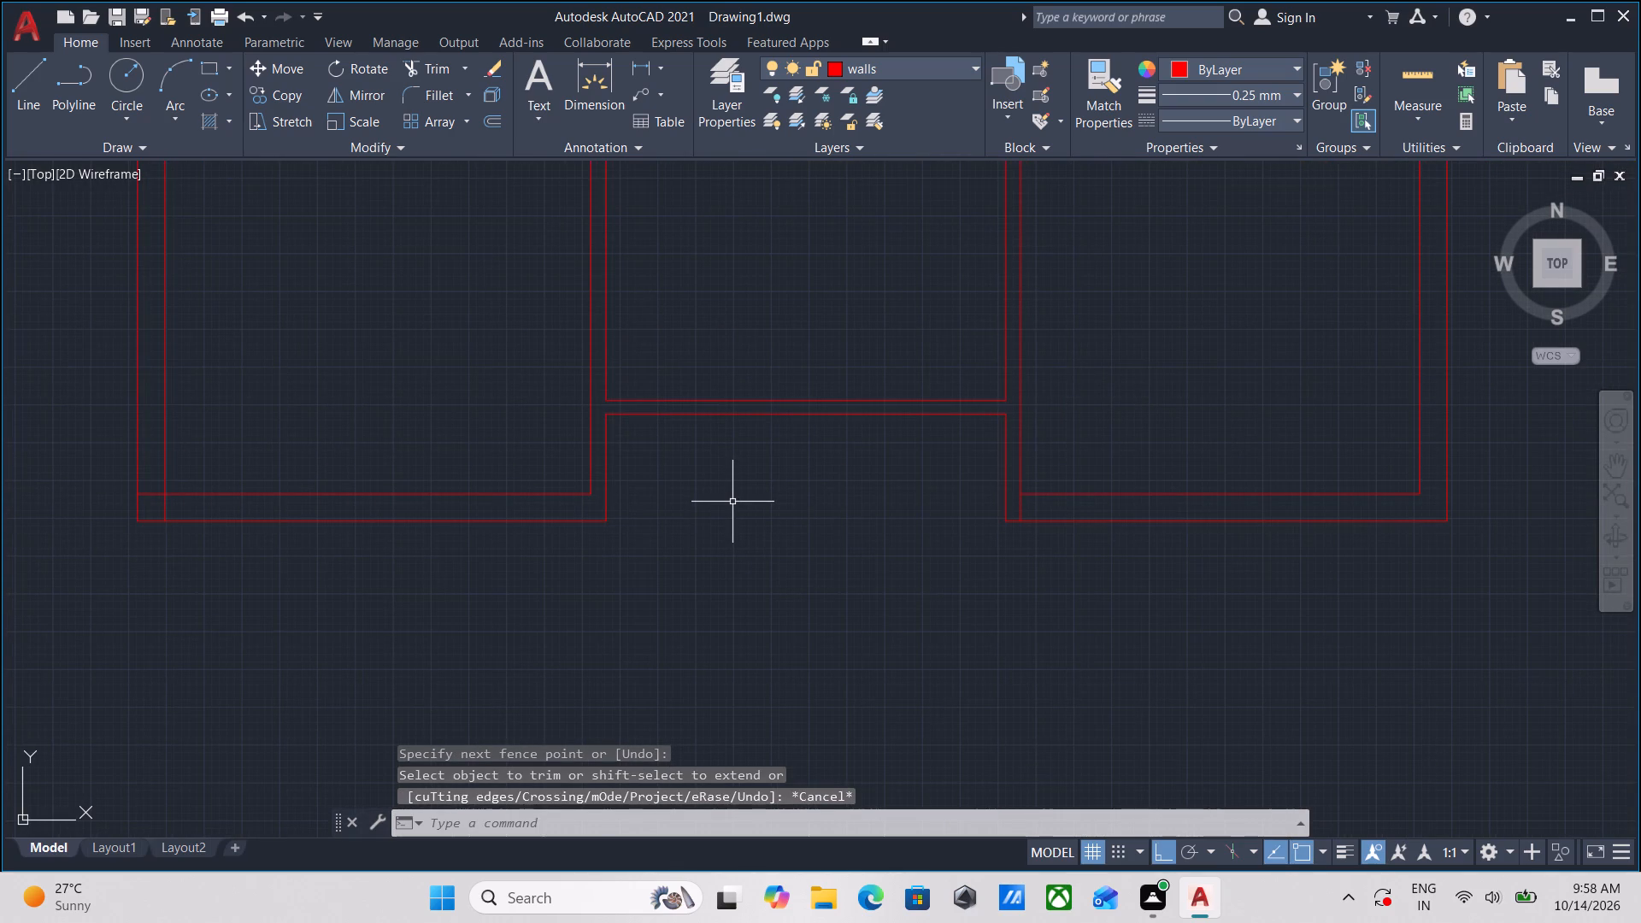
{"action": "middle_click_drag", "start_coordinate": [737, 504], "coordinate": [737, 595]}
{"action": "left_click", "coordinate": [813, 550]}
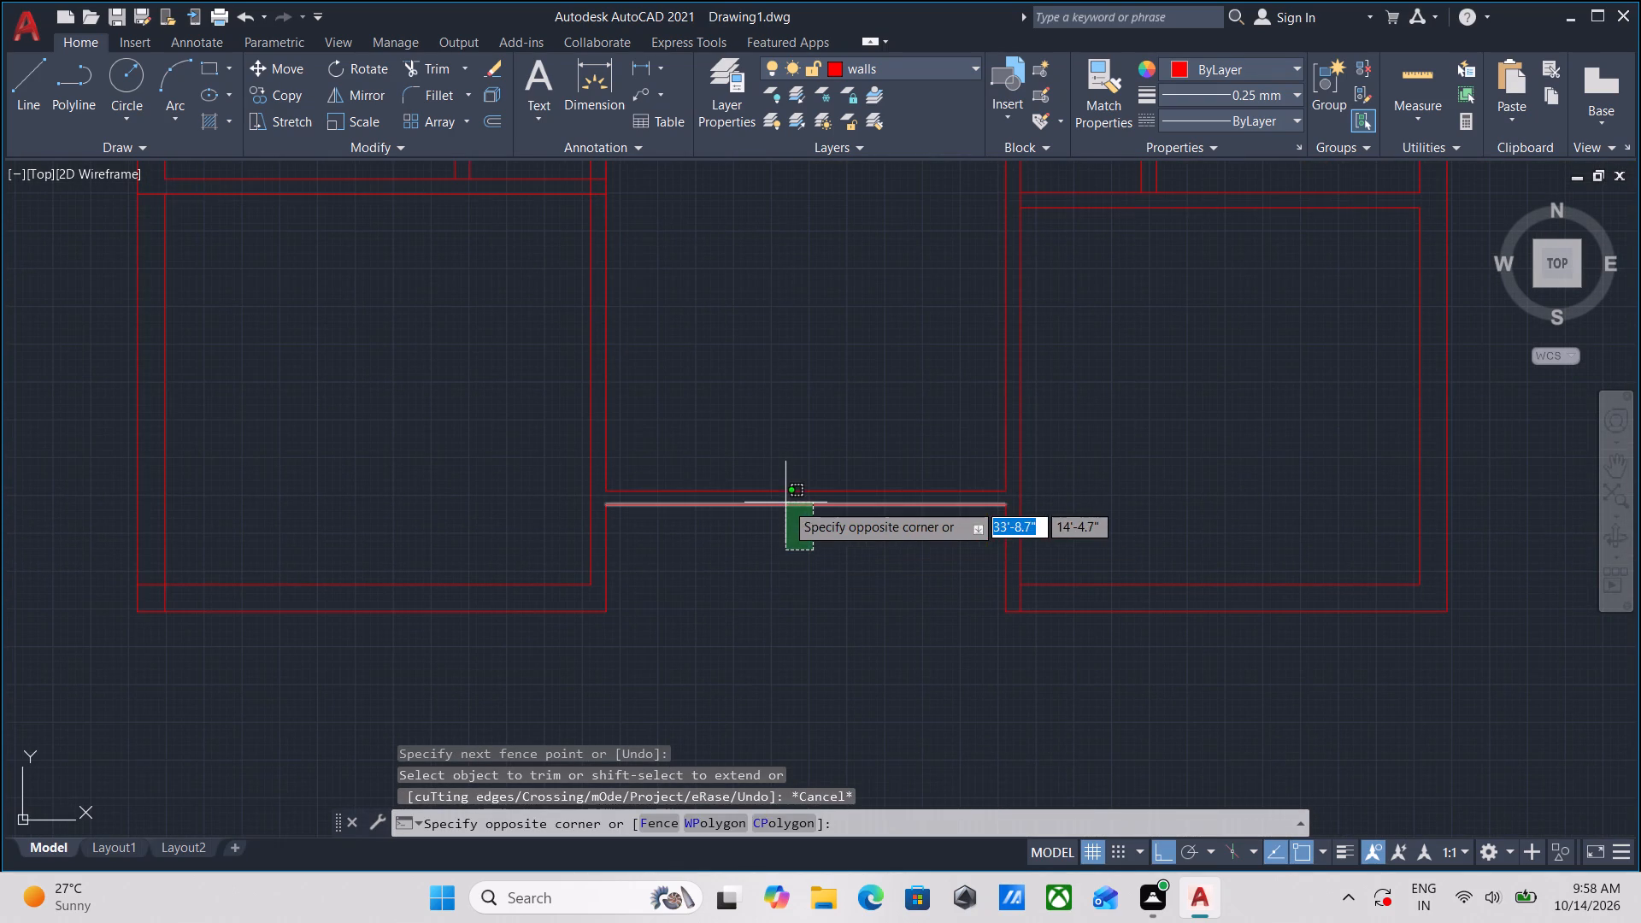
{"action": "left_click", "coordinate": [784, 498]}
{"action": "key", "text": "o"}
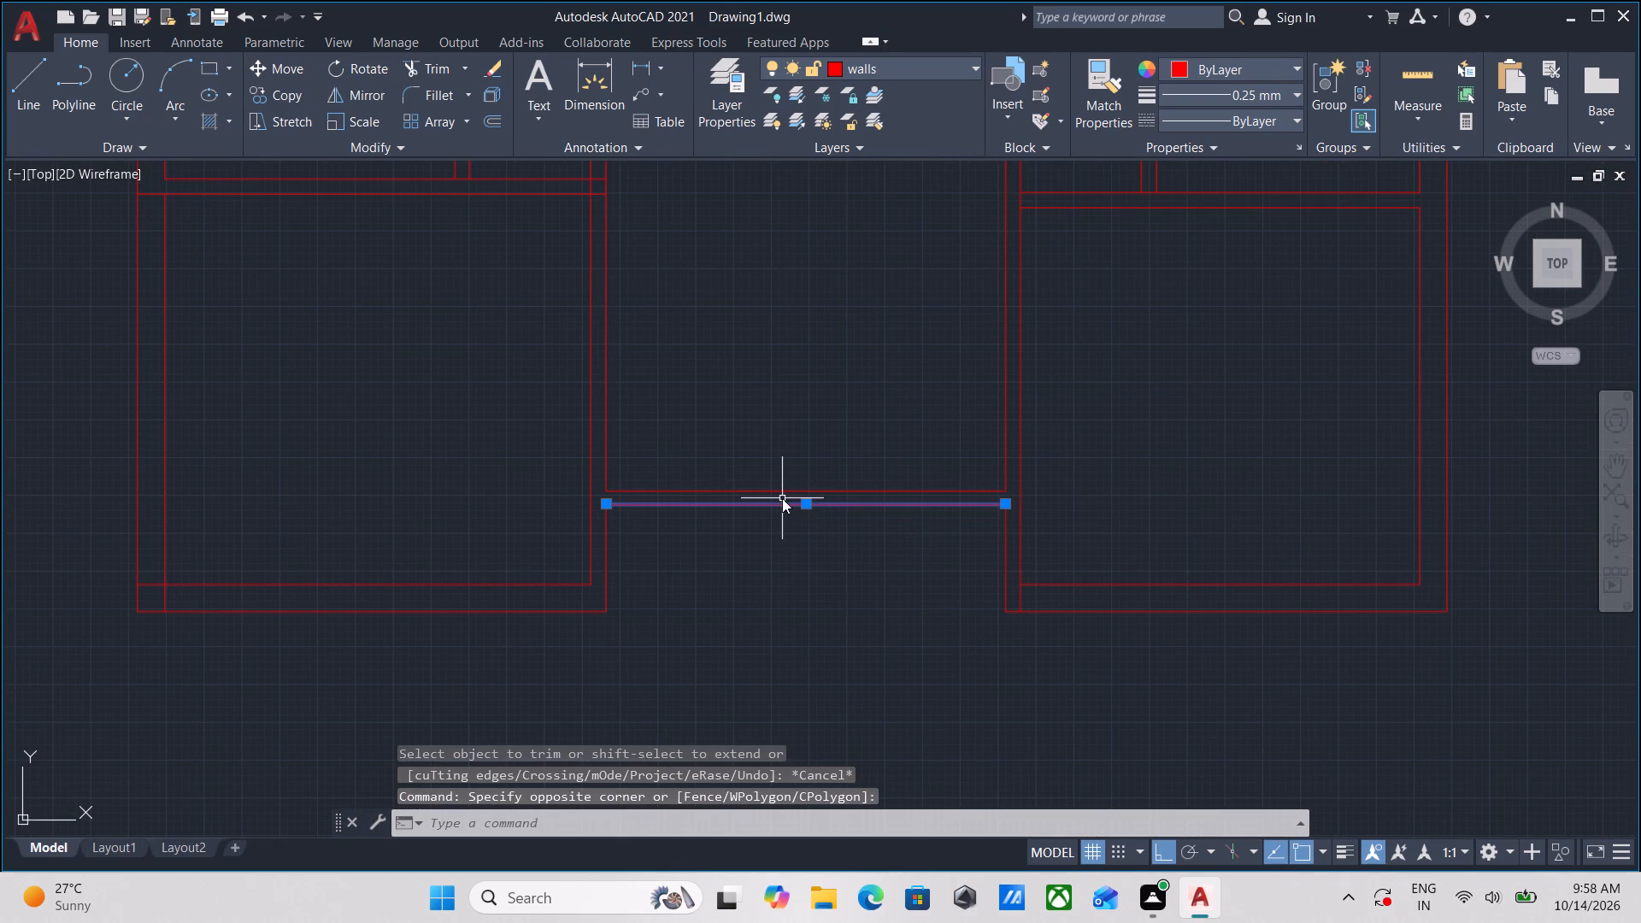
{"action": "key", "text": "Return"}
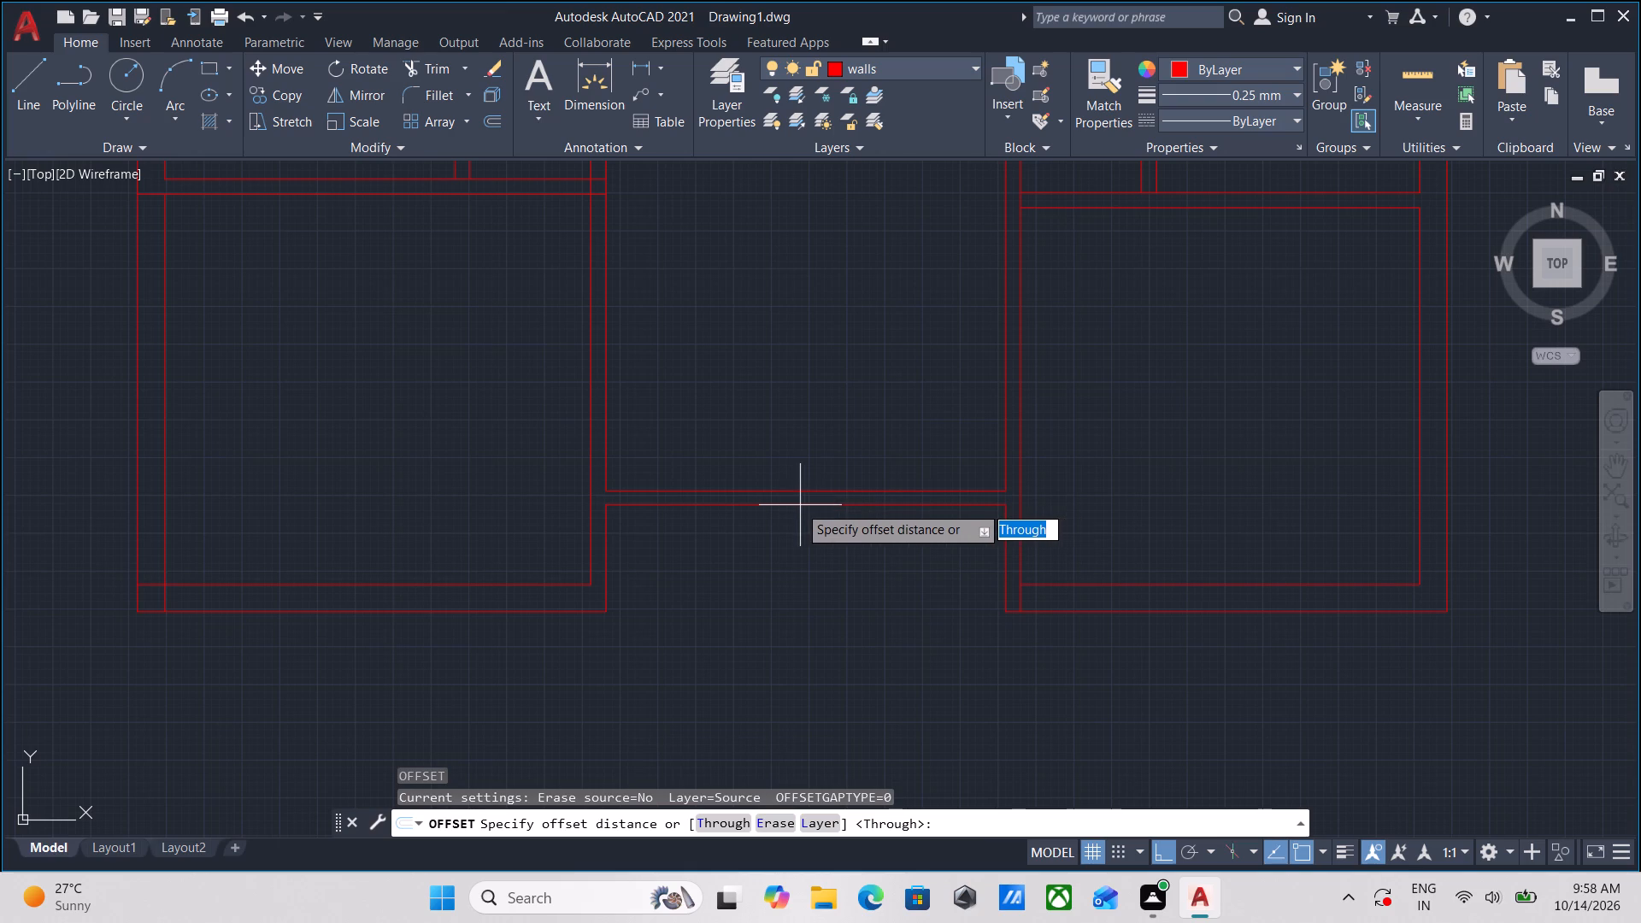
{"action": "left_click", "coordinate": [802, 504]}
{"action": "left_click", "coordinate": [808, 587]}
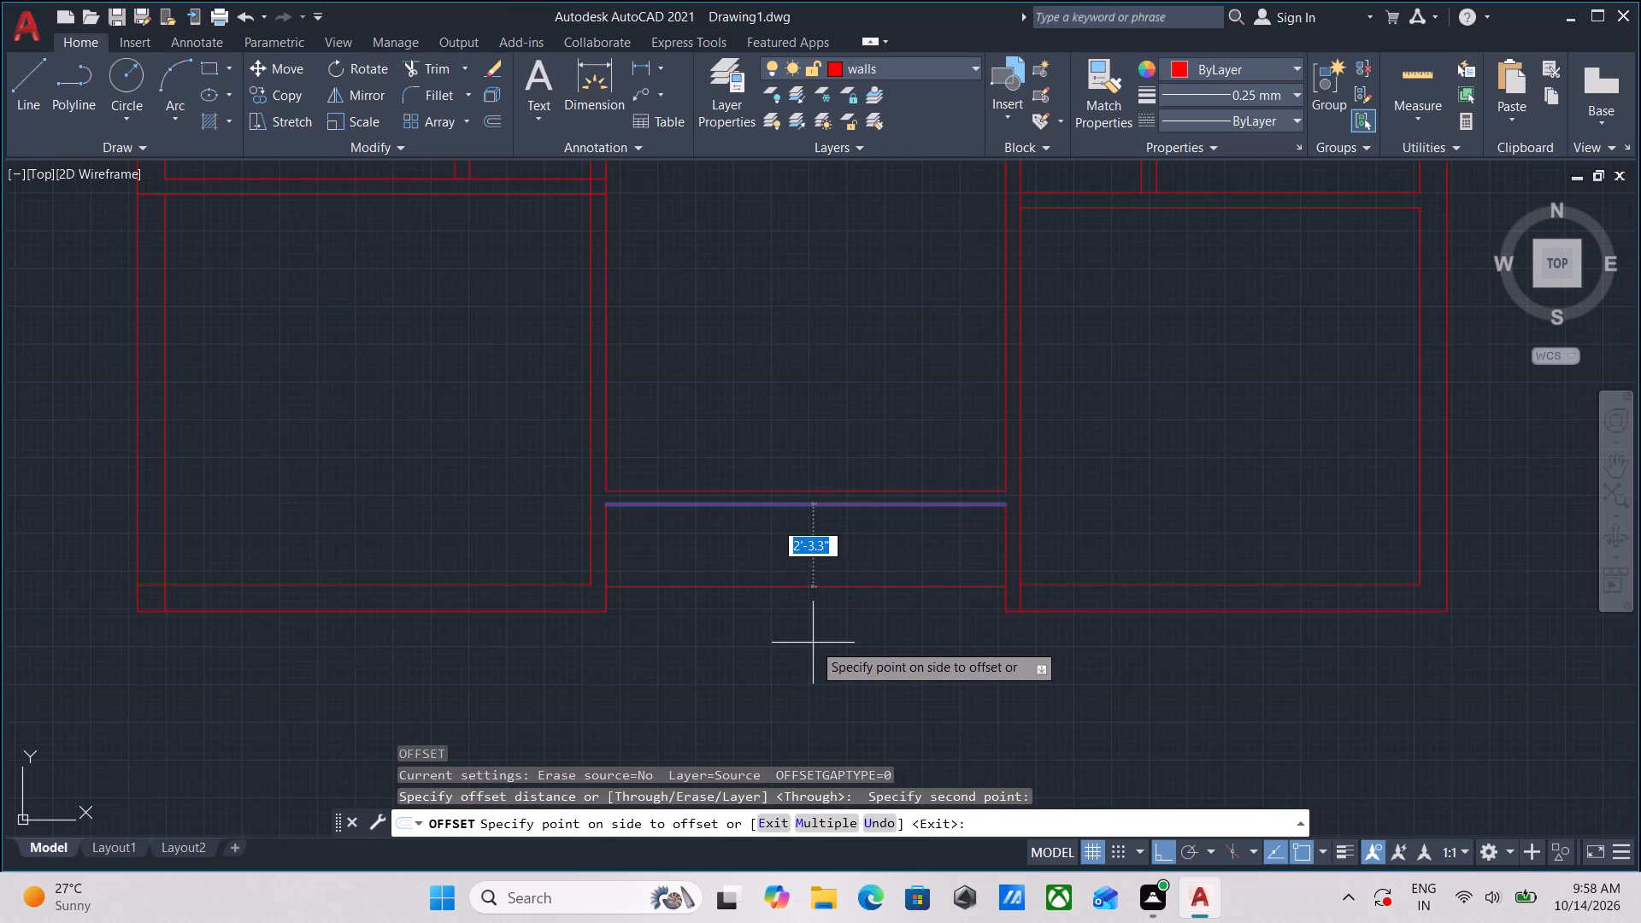
{"action": "middle_click_drag", "start_coordinate": [813, 643], "coordinate": [810, 475]}
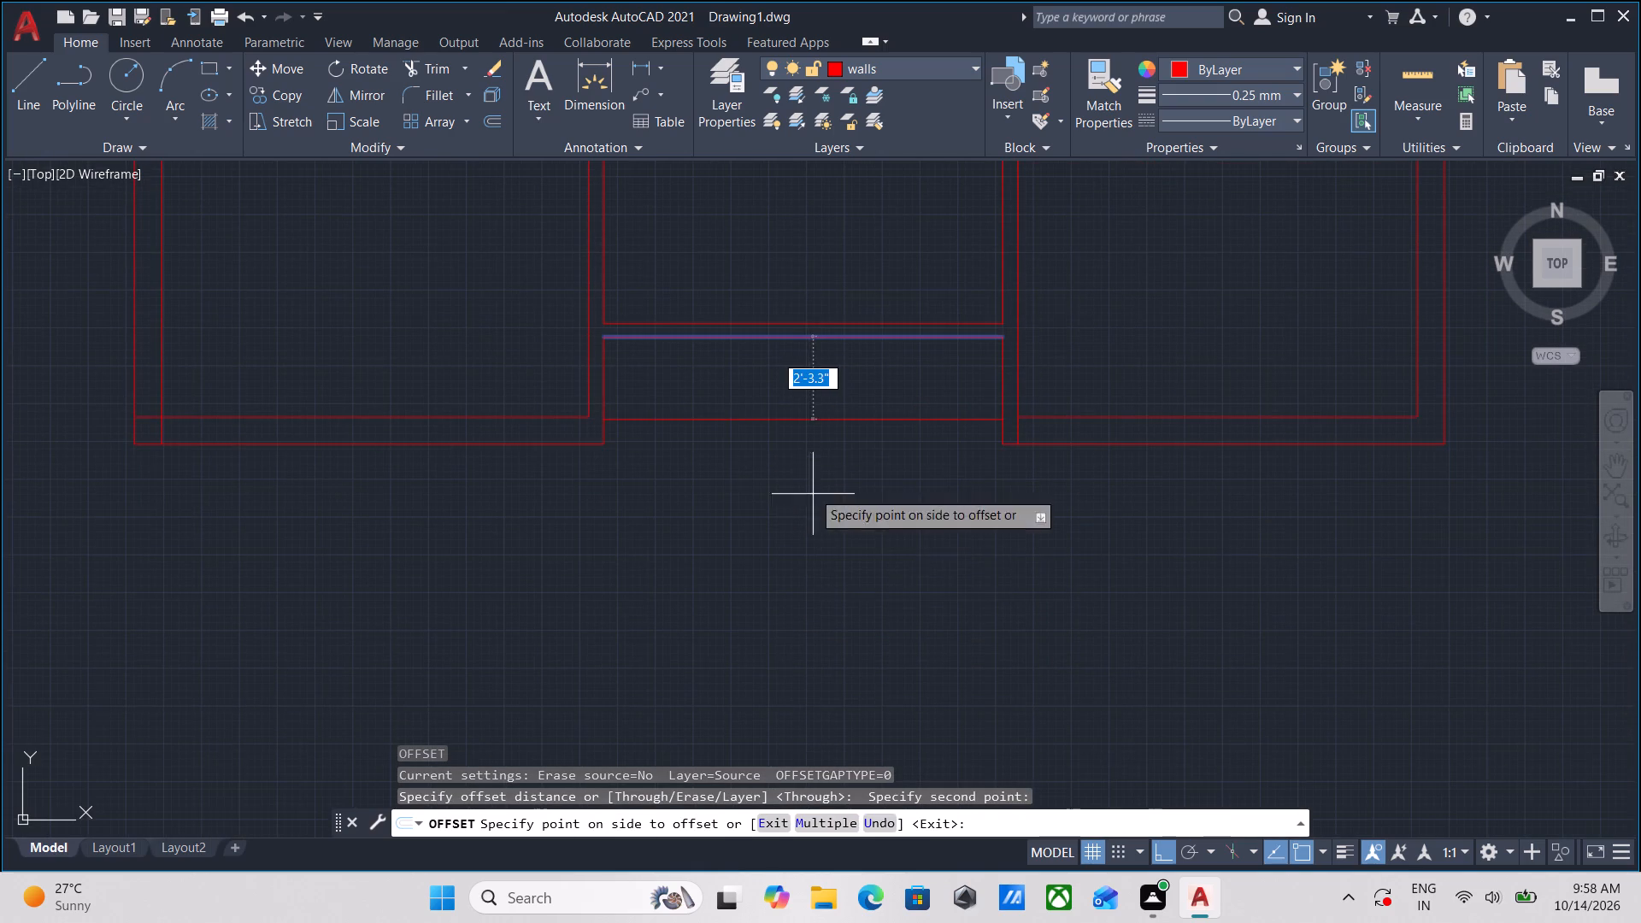
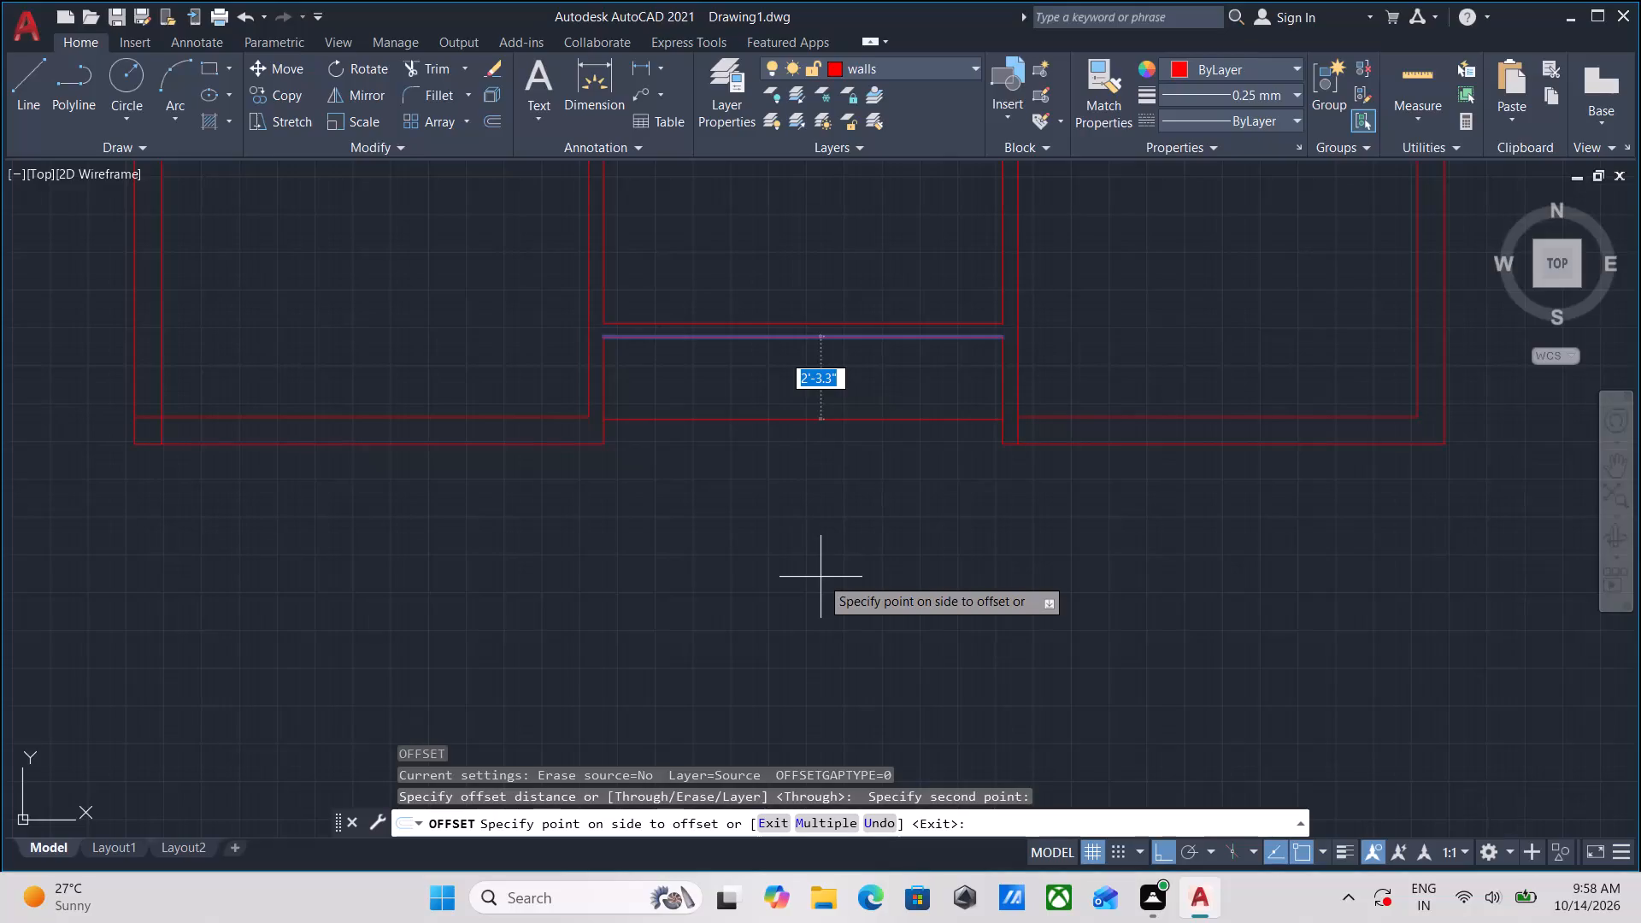
Offset the lower line of the middle bay's bottom partition downward by 3'6".
{"action": "type", "text": "3'"}
{"action": "key", "text": "6"}
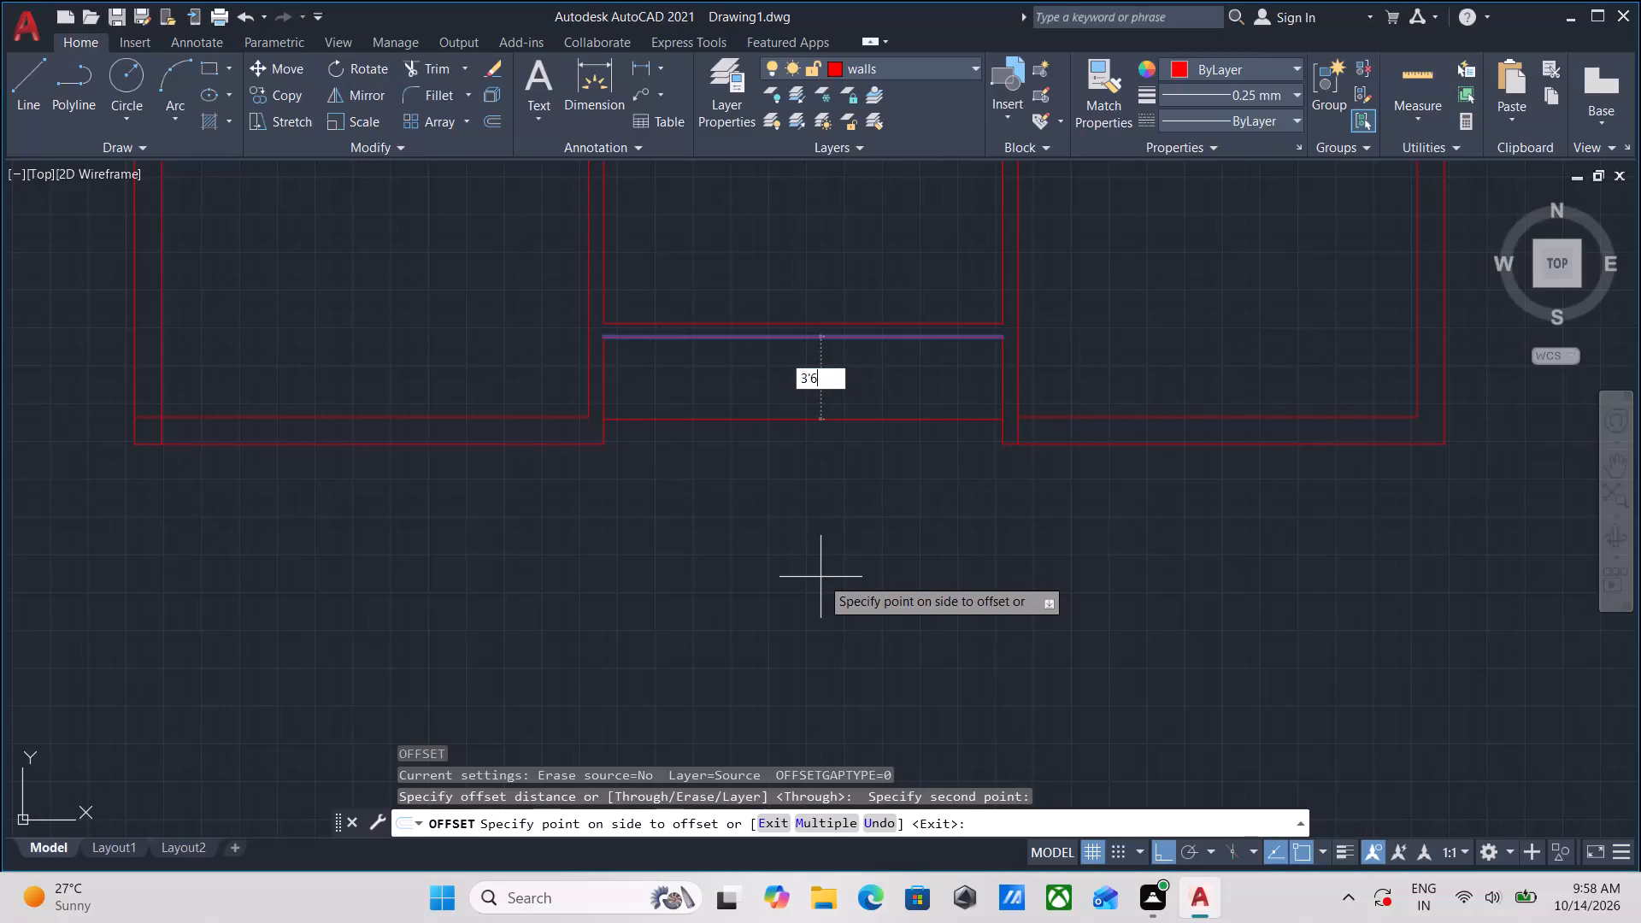
{"action": "key", "text": "shift+quotedbl"}
{"action": "key", "text": "Return"}
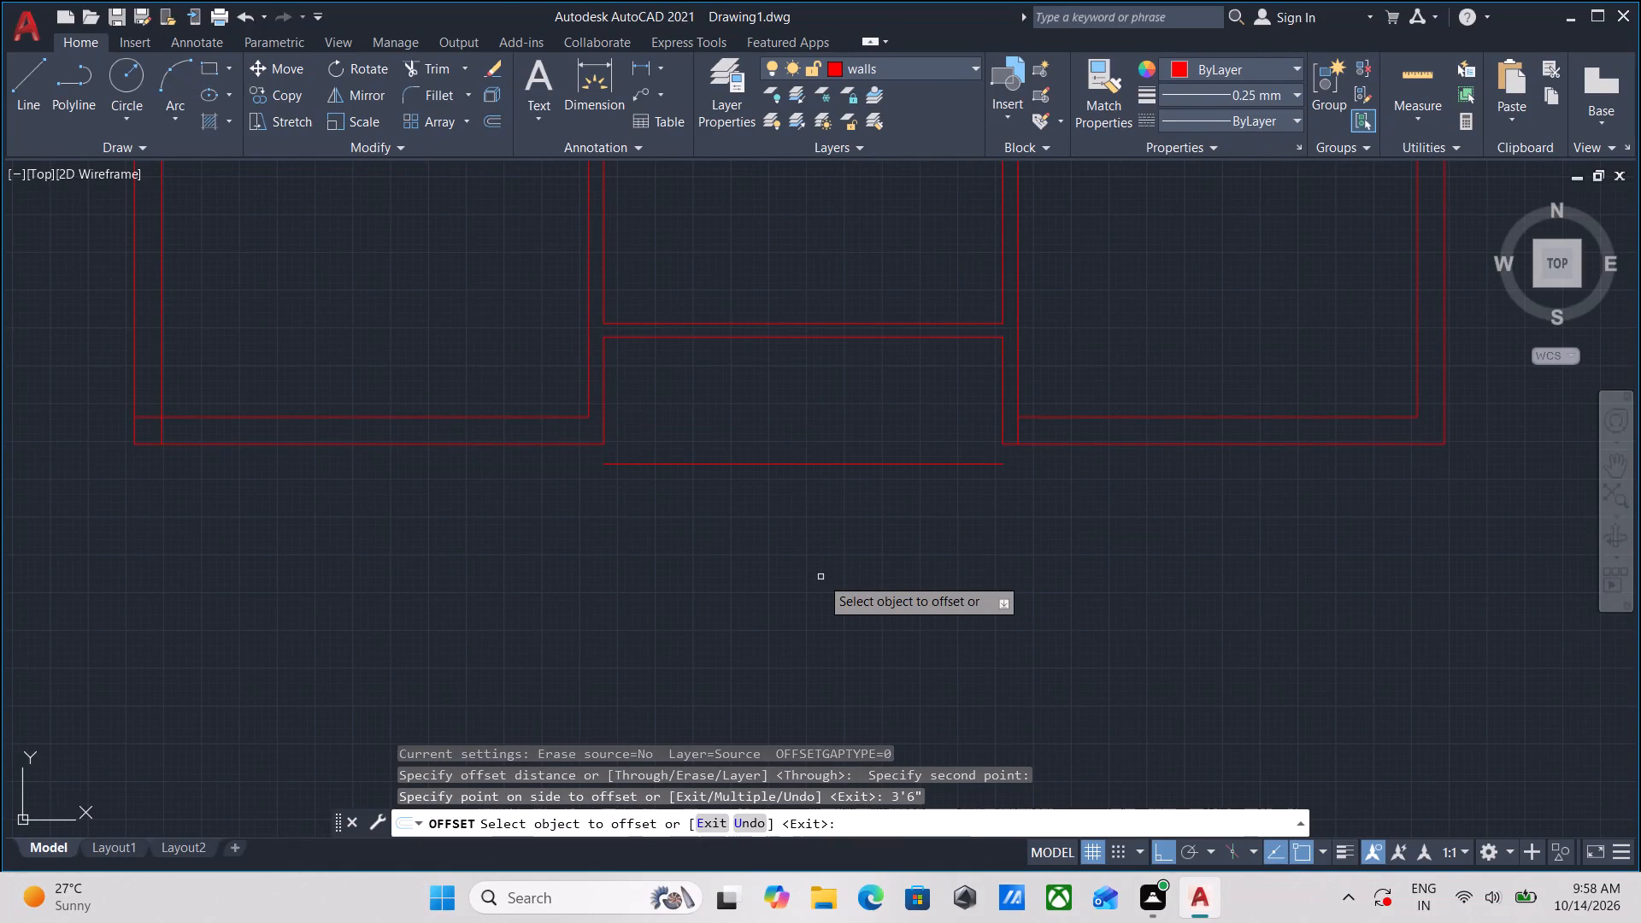
{"action": "scroll", "coordinate": [709, 518], "scroll_direction": "down", "scroll_amount": 1}
{"action": "middle_click_drag", "start_coordinate": [709, 518], "coordinate": [672, 638]}
{"action": "scroll", "coordinate": [631, 571], "scroll_direction": "up", "scroll_amount": 2}
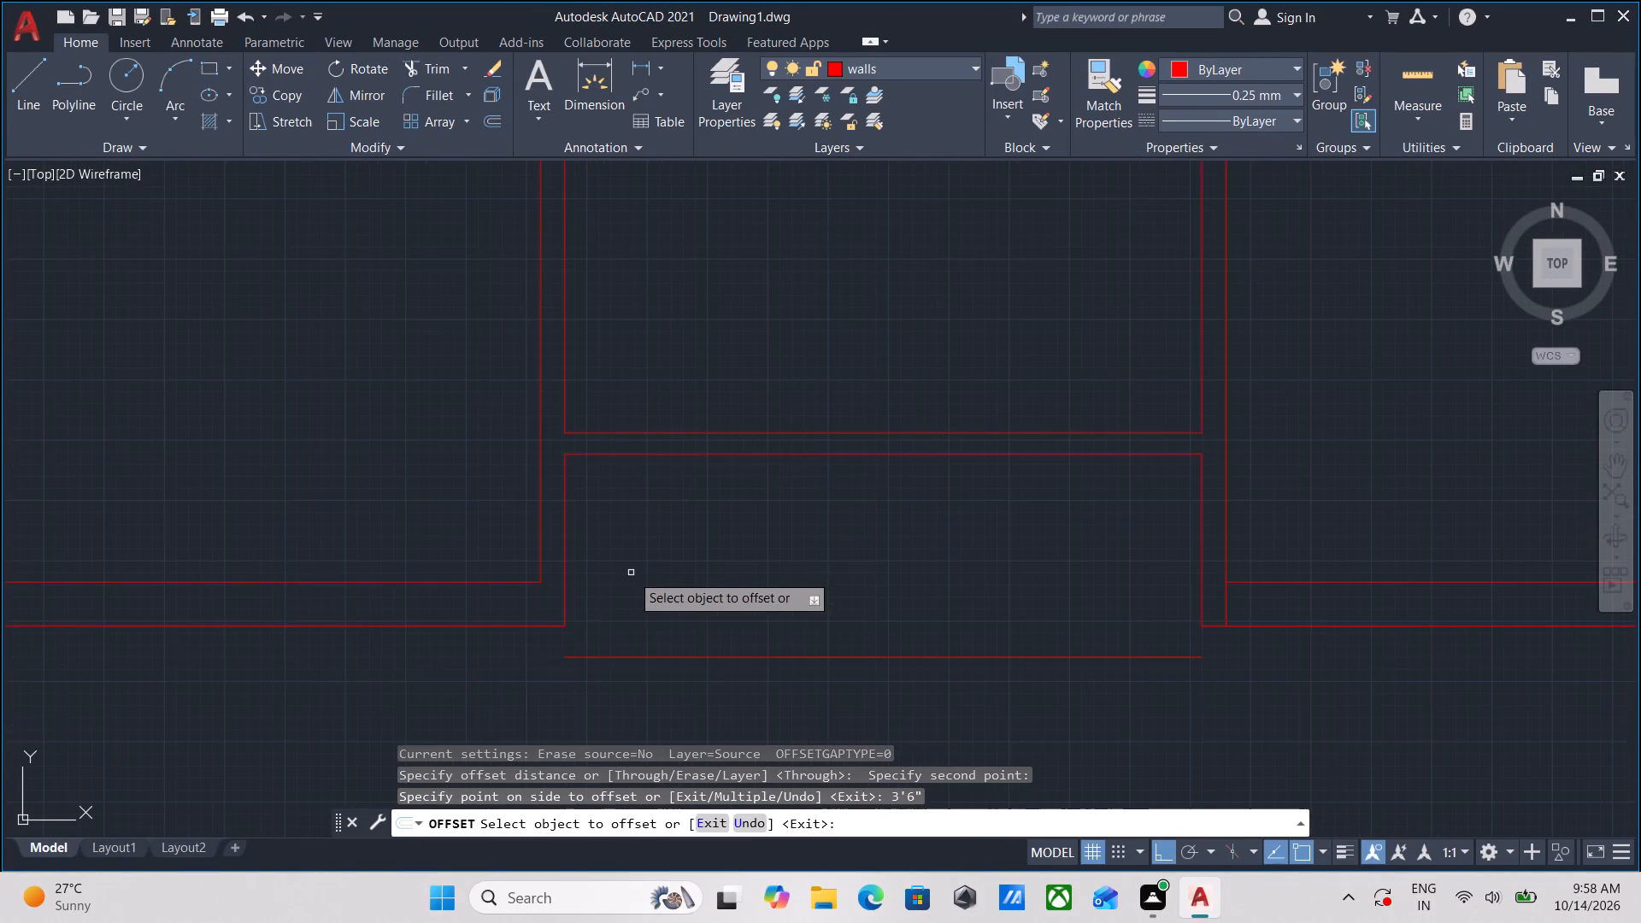
{"action": "key", "text": "Escape"}
Draw a vertical line joining the new front line's left end to the outer corner of the left room's bottom exterior wall.
{"action": "scroll", "coordinate": [567, 628], "scroll_direction": "up", "scroll_amount": 1}
{"action": "middle_click_drag", "start_coordinate": [577, 622], "coordinate": [583, 602]}
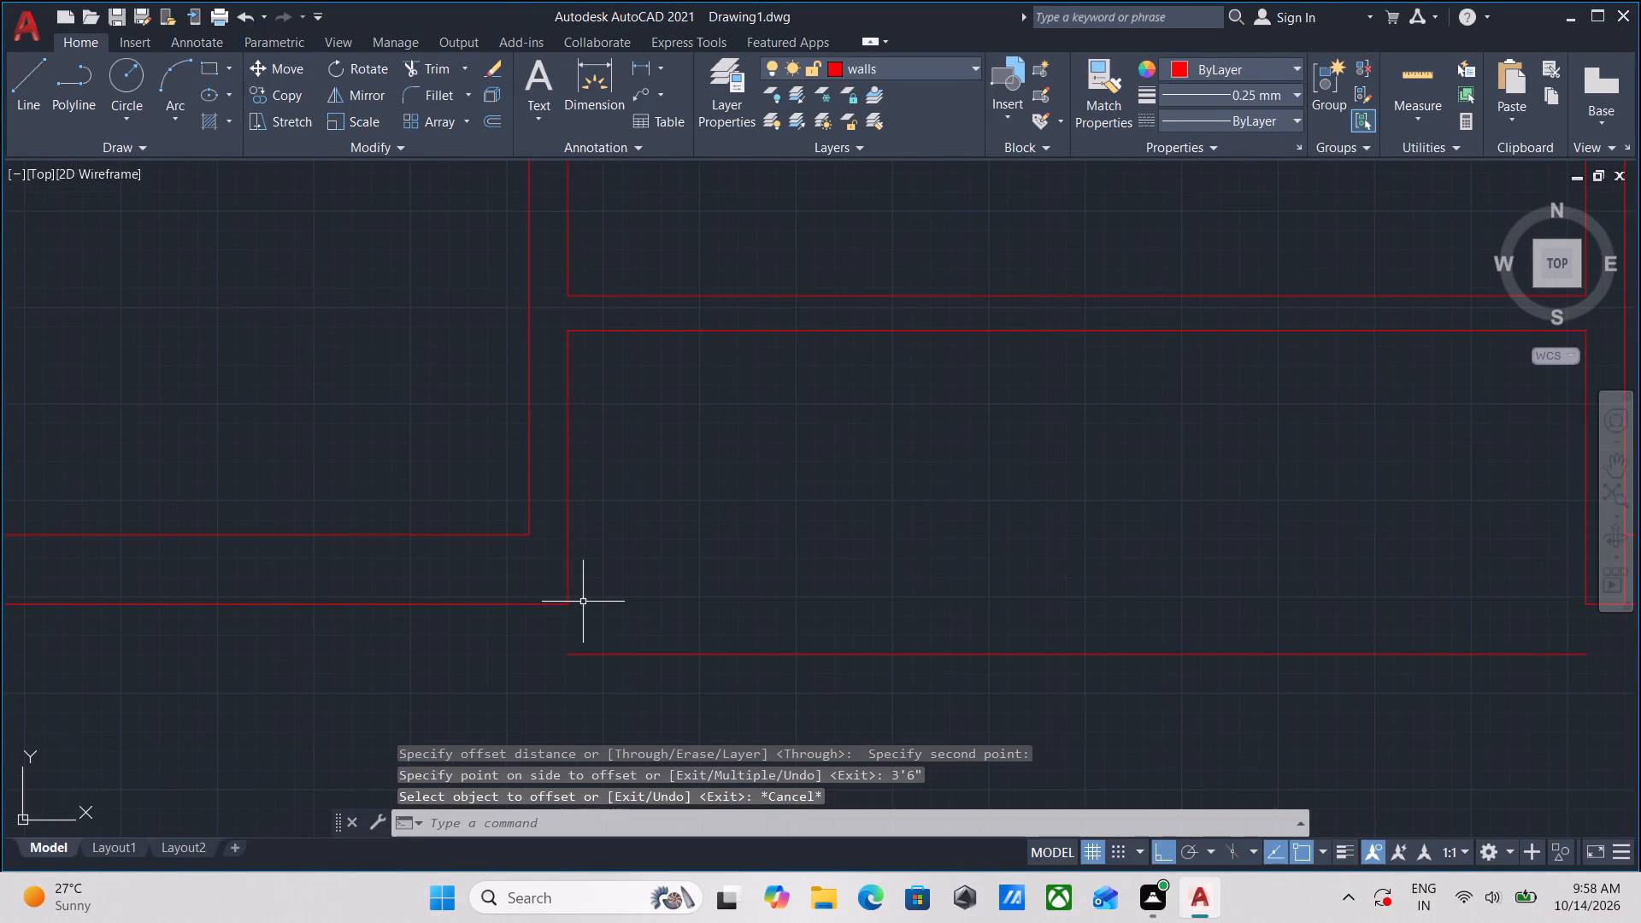
{"action": "key", "text": "l"}
{"action": "key", "text": "Return"}
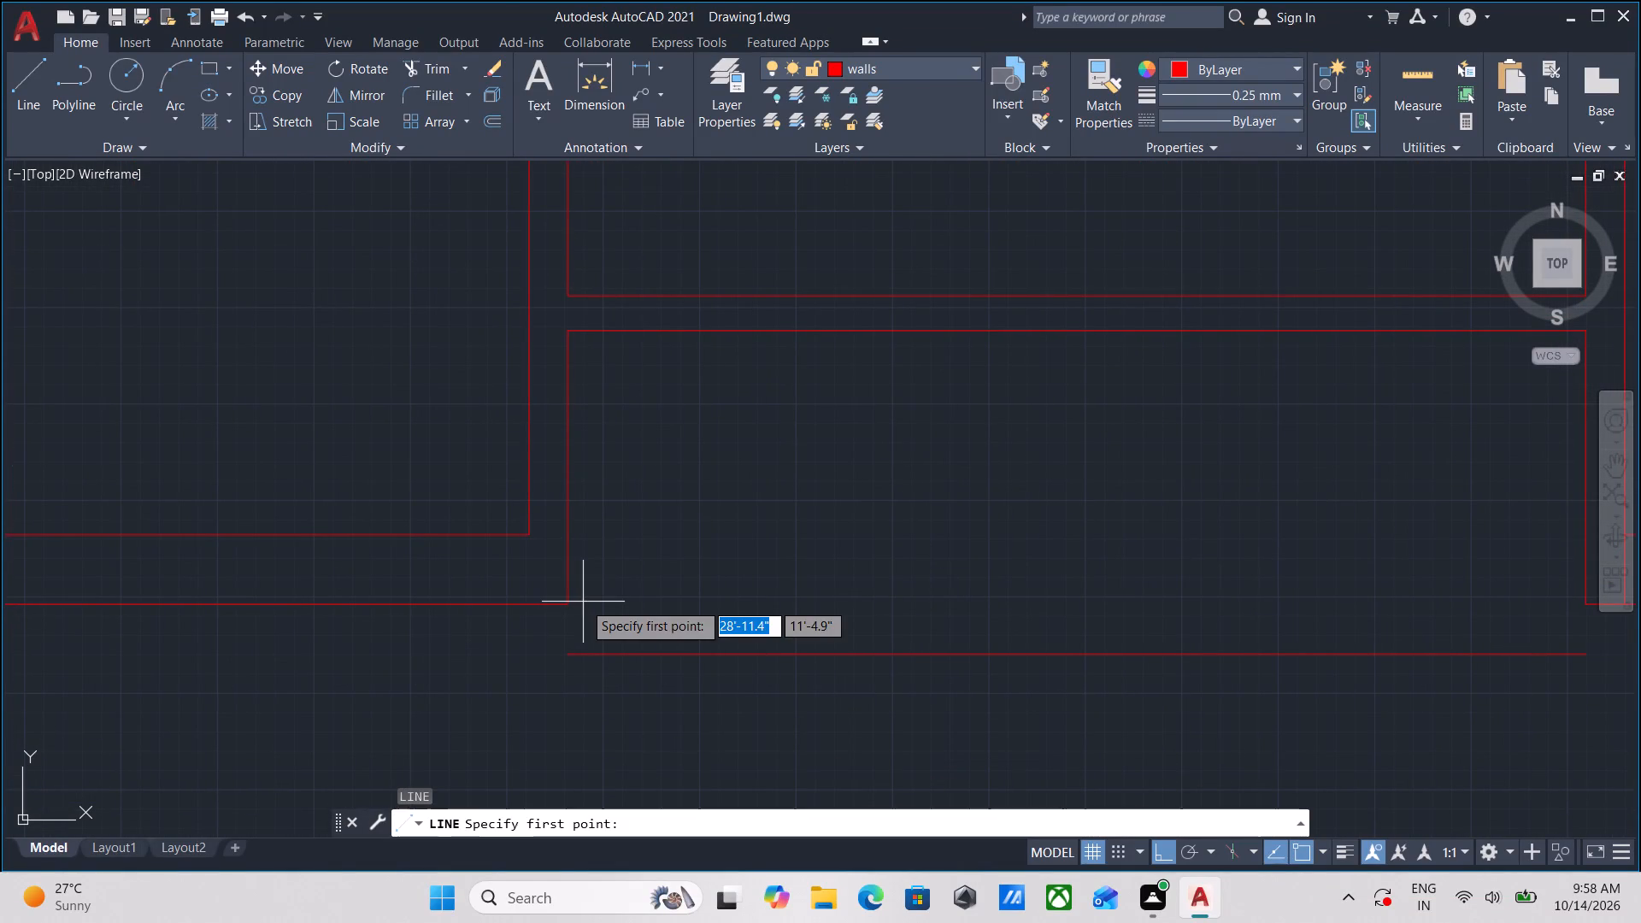
{"action": "scroll", "coordinate": [559, 689], "scroll_direction": "up", "scroll_amount": 2}
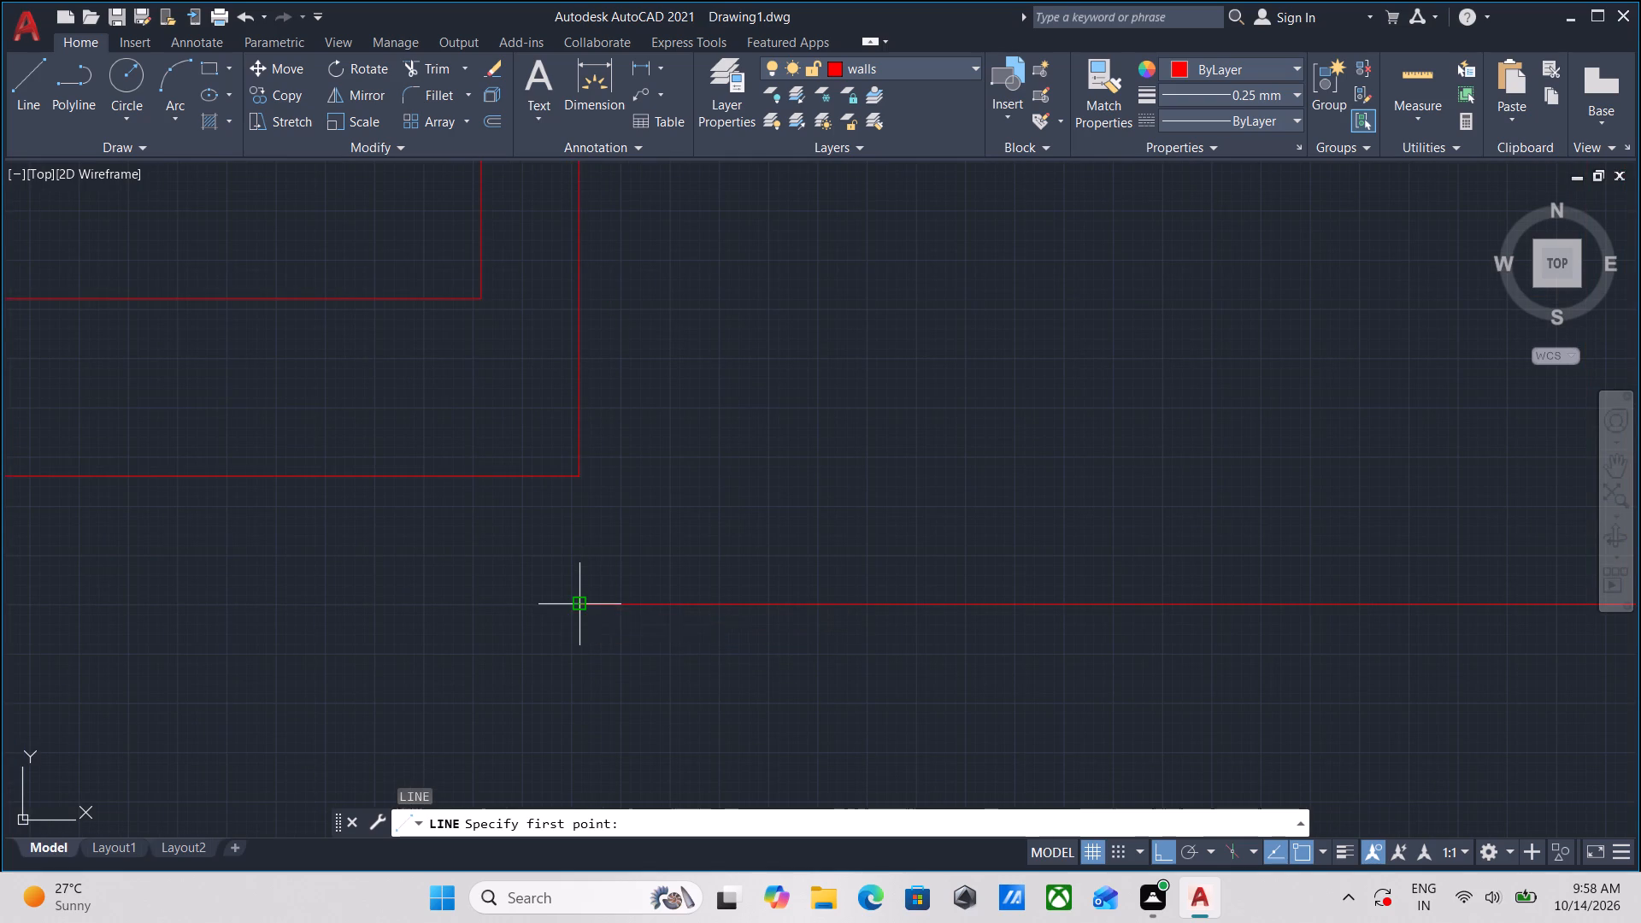
{"action": "left_click", "coordinate": [579, 603]}
{"action": "left_click", "coordinate": [576, 479]}
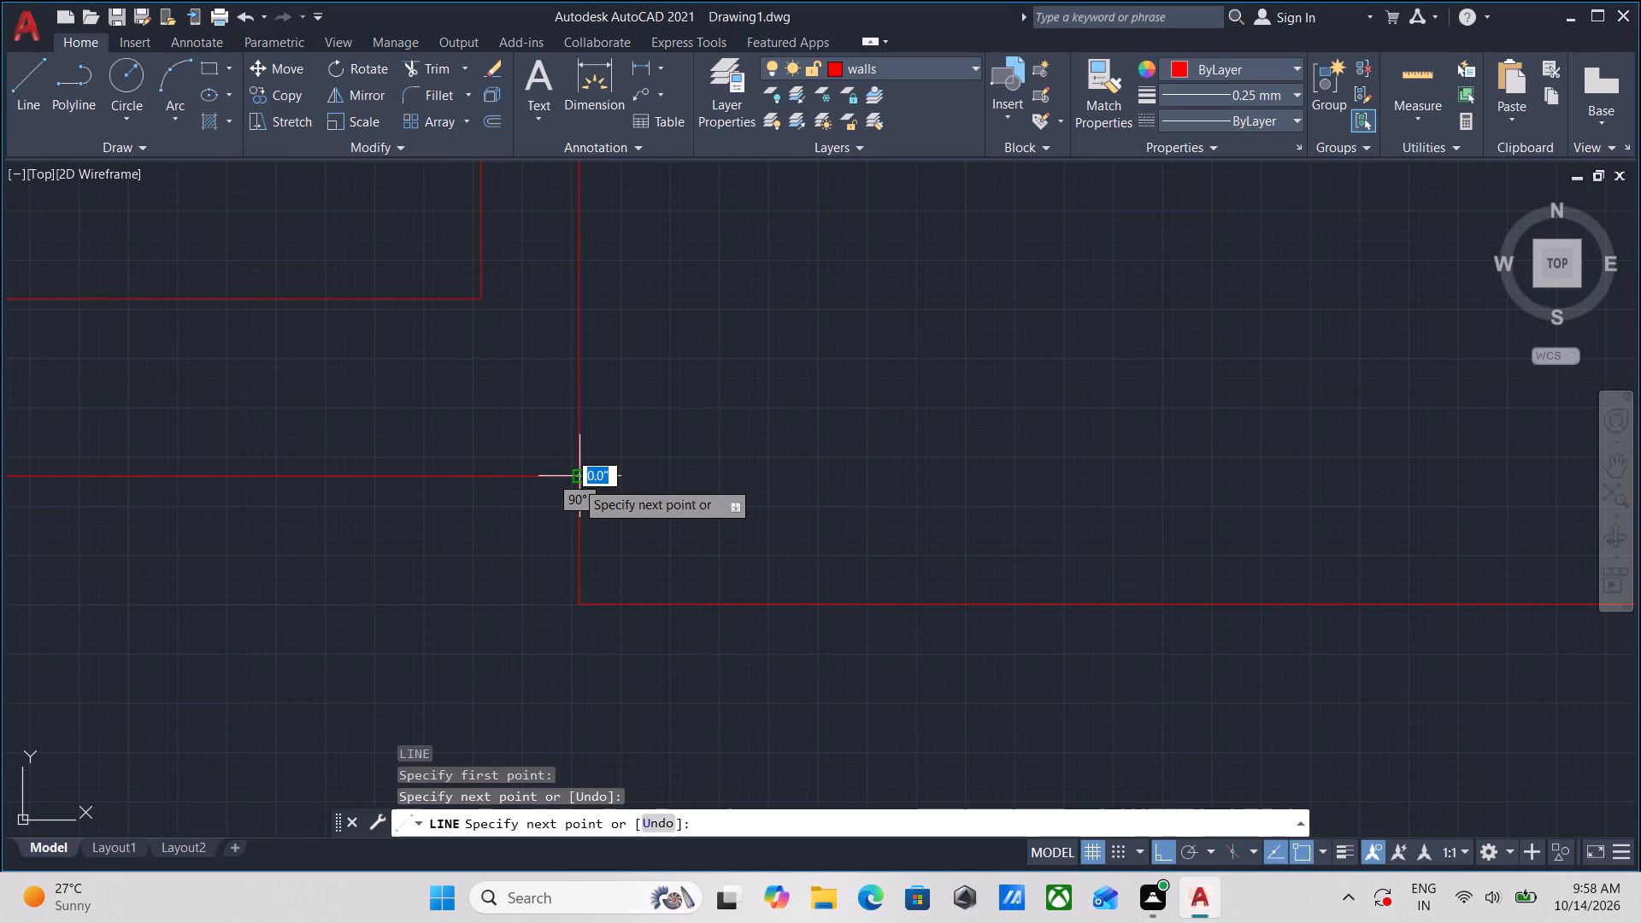
{"action": "key", "text": "Escape"}
Draw a vertical line joining the new front line's right end to the outer corner of the right room's bottom exterior wall.
{"action": "scroll", "coordinate": [709, 480], "scroll_direction": "down", "scroll_amount": 3}
{"action": "scroll", "coordinate": [812, 436], "scroll_direction": "down", "scroll_amount": 1}
{"action": "middle_click_drag", "start_coordinate": [812, 436], "coordinate": [522, 499]}
{"action": "middle_click_drag", "start_coordinate": [776, 495], "coordinate": [641, 509]}
{"action": "key", "text": "l"}
{"action": "key", "text": "Return"}
{"action": "scroll", "coordinate": [724, 595], "scroll_direction": "up", "scroll_amount": 3}
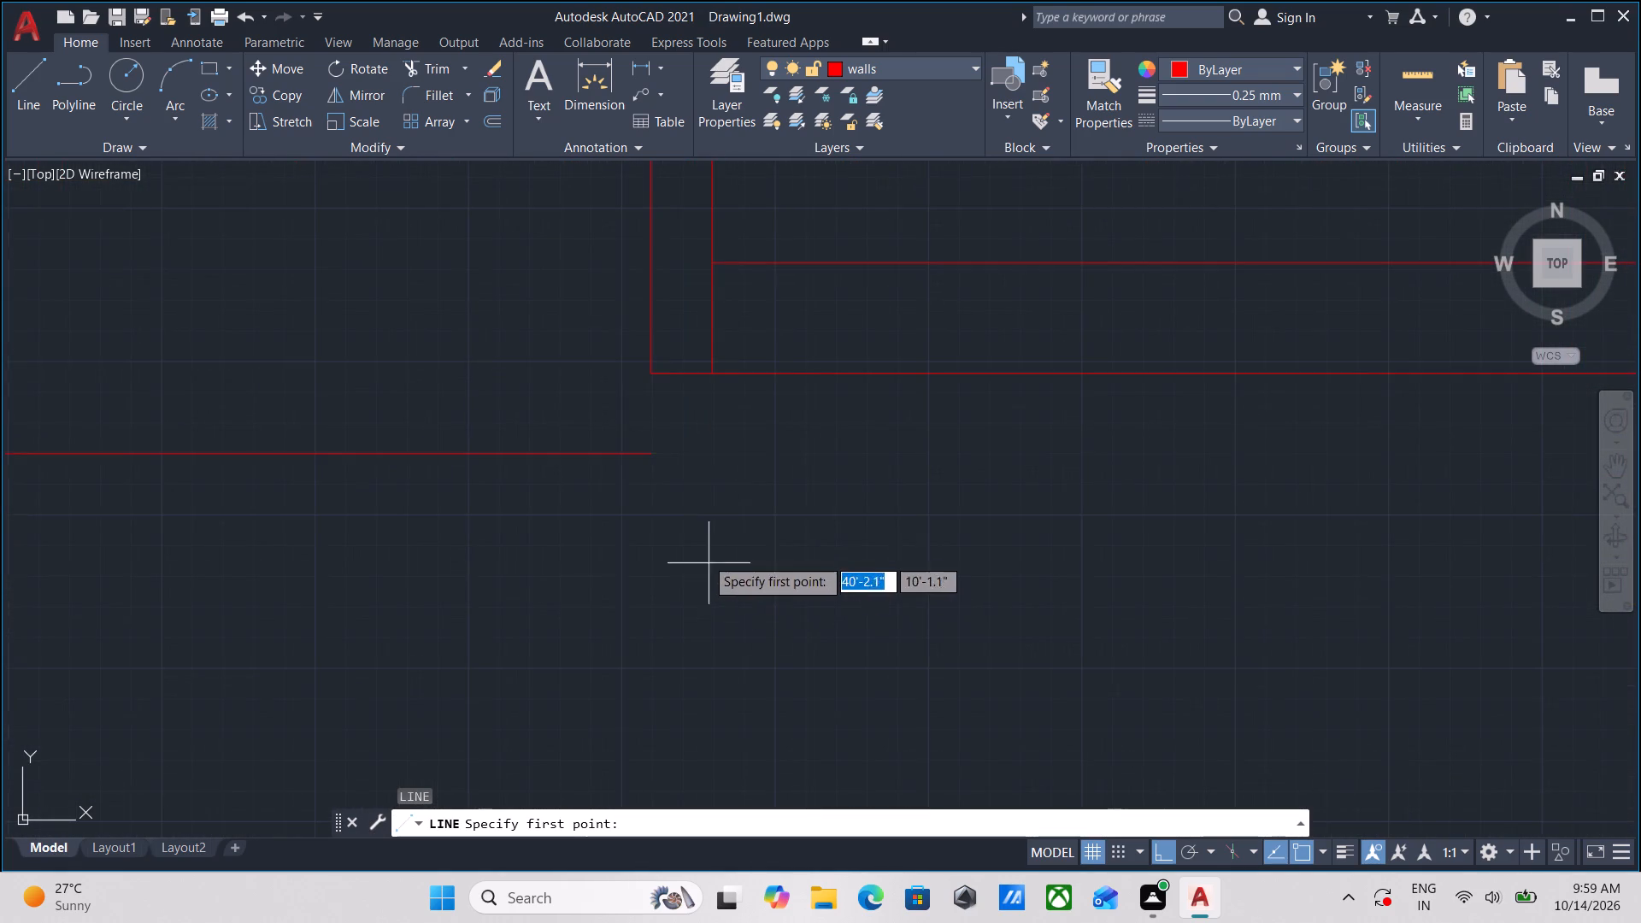
{"action": "left_click", "coordinate": [655, 459]}
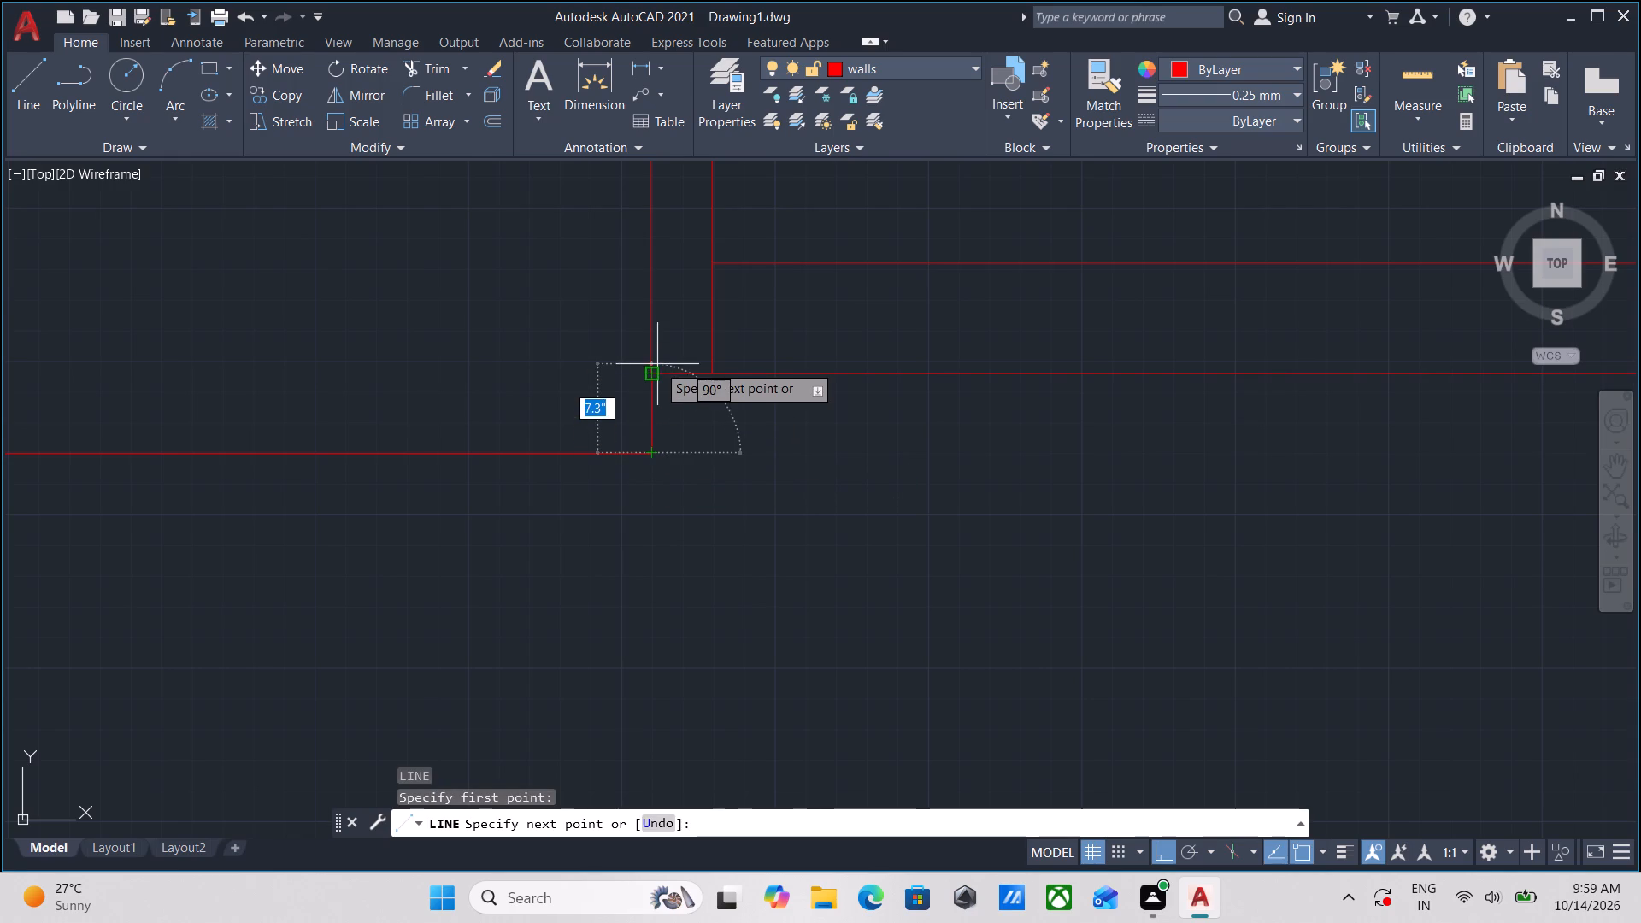
{"action": "left_click", "coordinate": [657, 372]}
{"action": "scroll", "coordinate": [657, 372], "scroll_direction": "down", "scroll_amount": 3}
{"action": "key", "text": "Escape"}
Extend the middle bay's left wall line on the left-room side down to the outer line of the bottom exterior wall.
{"action": "middle_click_drag", "start_coordinate": [737, 467], "coordinate": [928, 504]}
{"action": "scroll", "coordinate": [809, 406], "scroll_direction": "up", "scroll_amount": 2}
{"action": "scroll", "coordinate": [651, 419], "scroll_direction": "down", "scroll_amount": 1}
{"action": "middle_click_drag", "start_coordinate": [651, 419], "coordinate": [956, 442]}
{"action": "middle_click_drag", "start_coordinate": [540, 449], "coordinate": [634, 457]}
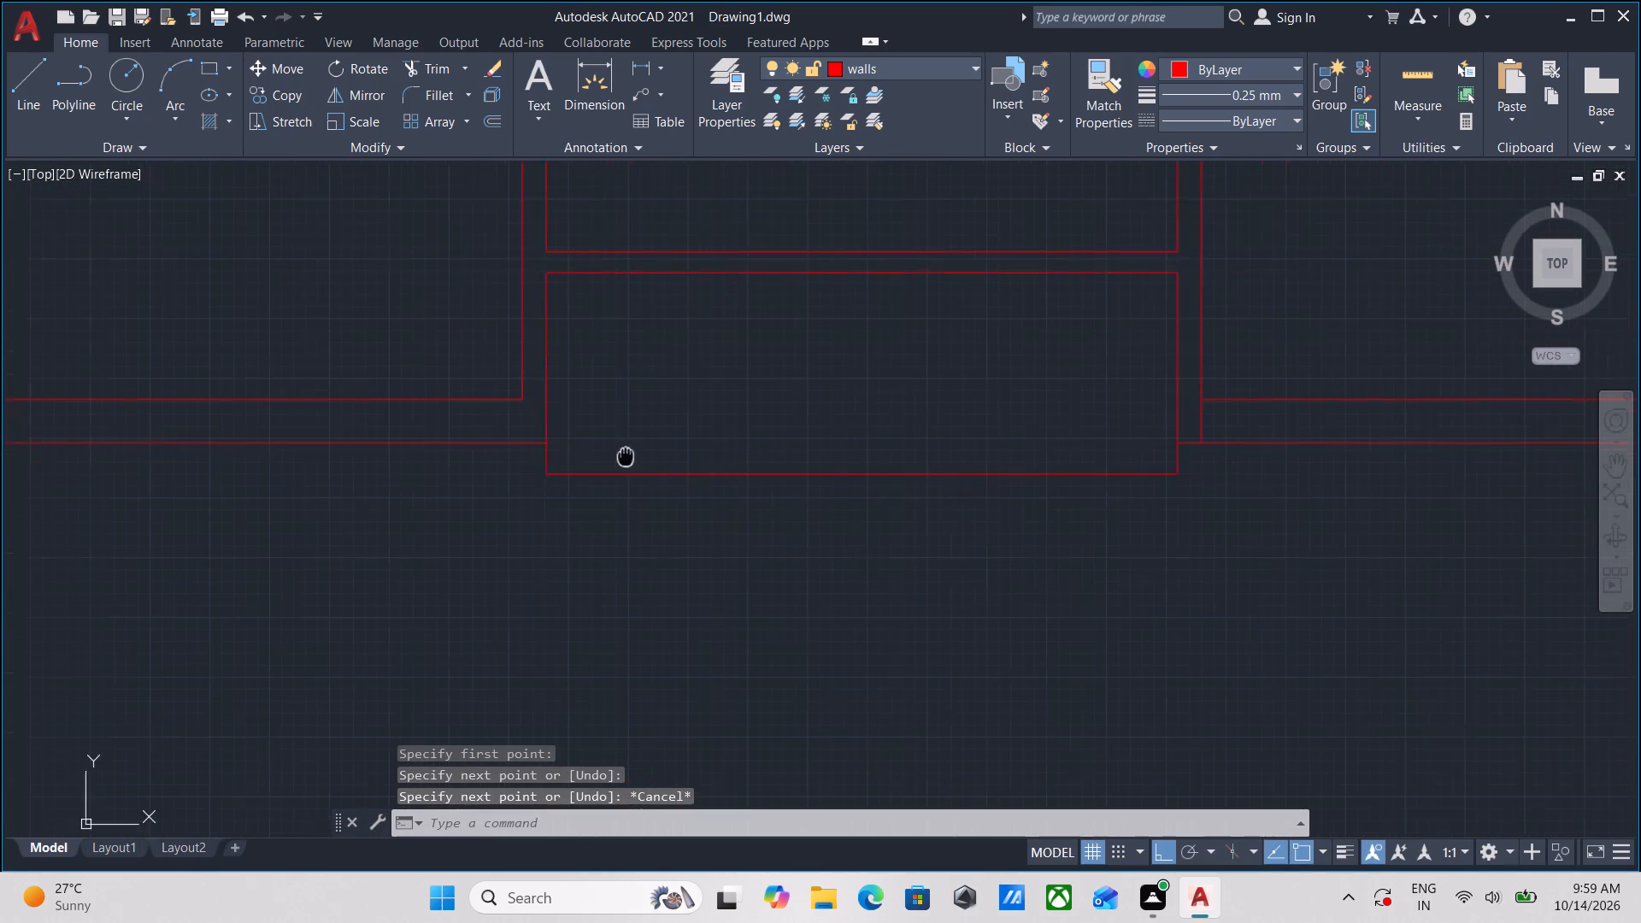
{"action": "middle_click_drag", "start_coordinate": [634, 457], "coordinate": [786, 473]}
{"action": "scroll", "coordinate": [793, 485], "scroll_direction": "down", "scroll_amount": 1}
{"action": "scroll", "coordinate": [705, 437], "scroll_direction": "up", "scroll_amount": 2}
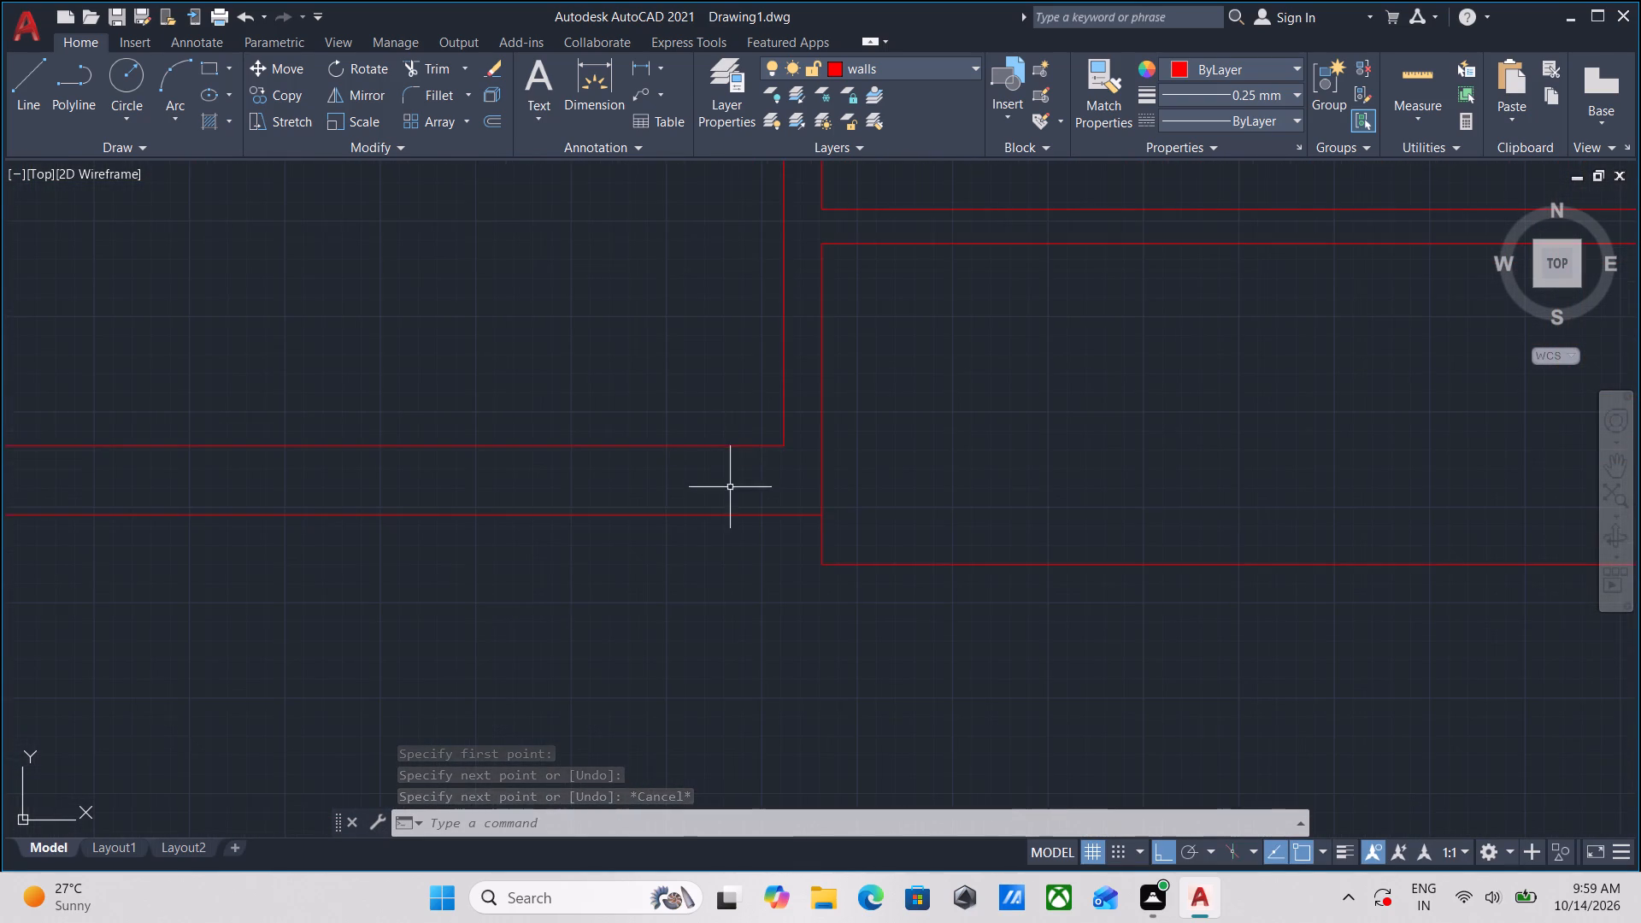
{"action": "middle_click_drag", "start_coordinate": [730, 487], "coordinate": [718, 508]}
{"action": "type", "text": "ex"}
{"action": "key", "text": "Return"}
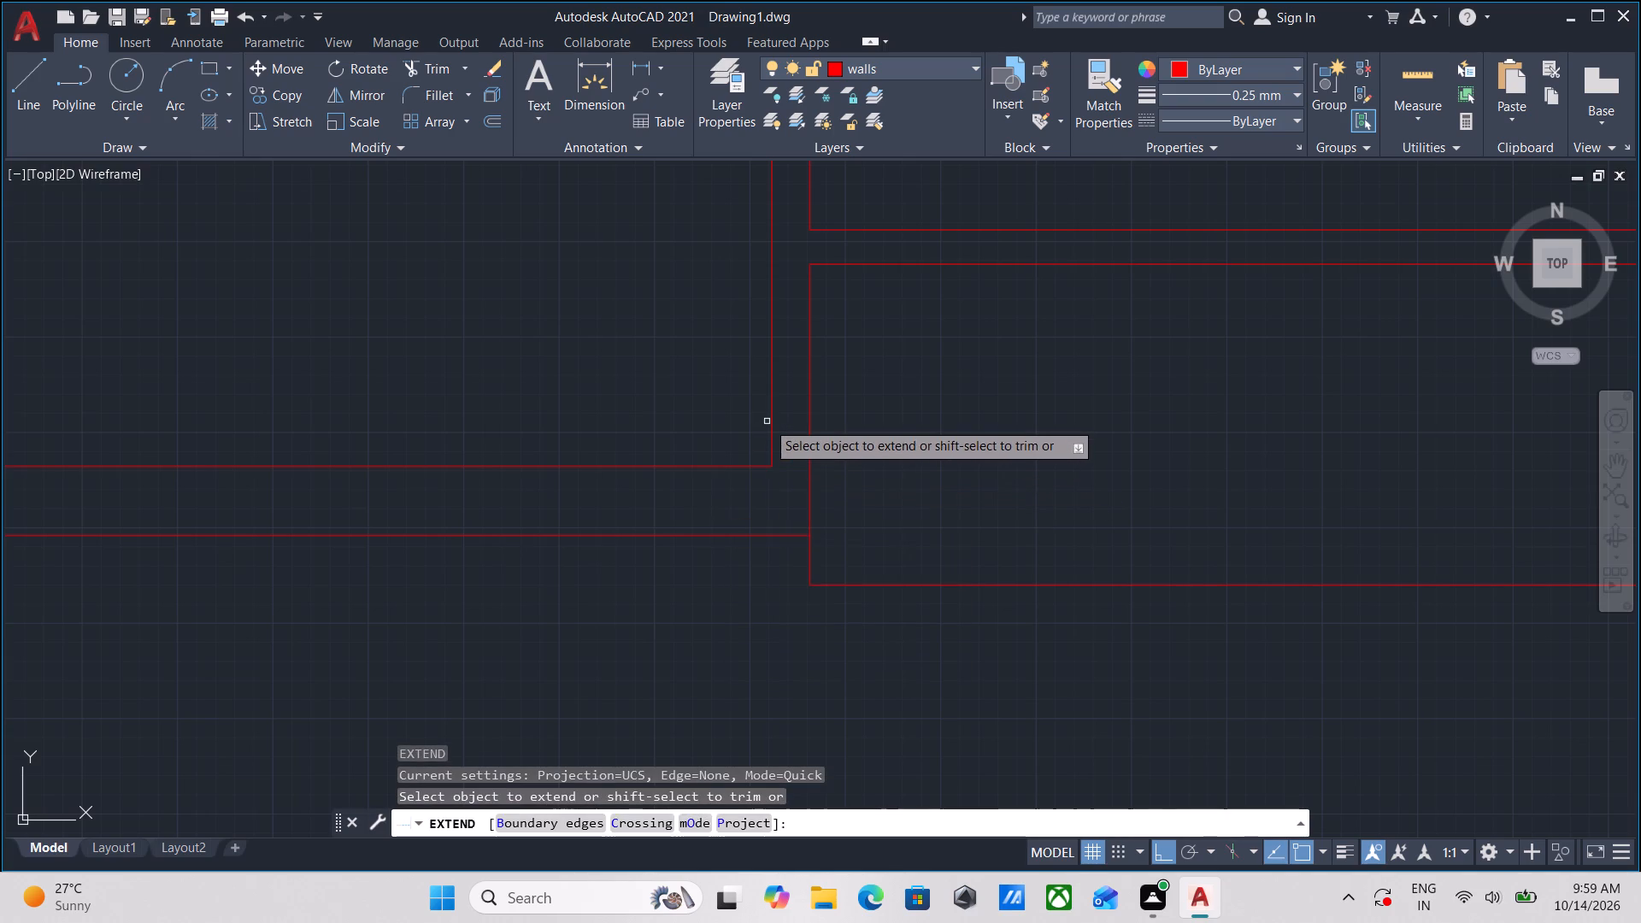
{"action": "left_click", "coordinate": [773, 435]}
{"action": "scroll", "coordinate": [1010, 432], "scroll_direction": "down", "scroll_amount": 1}
{"action": "middle_click_drag", "start_coordinate": [1010, 432], "coordinate": [597, 532]}
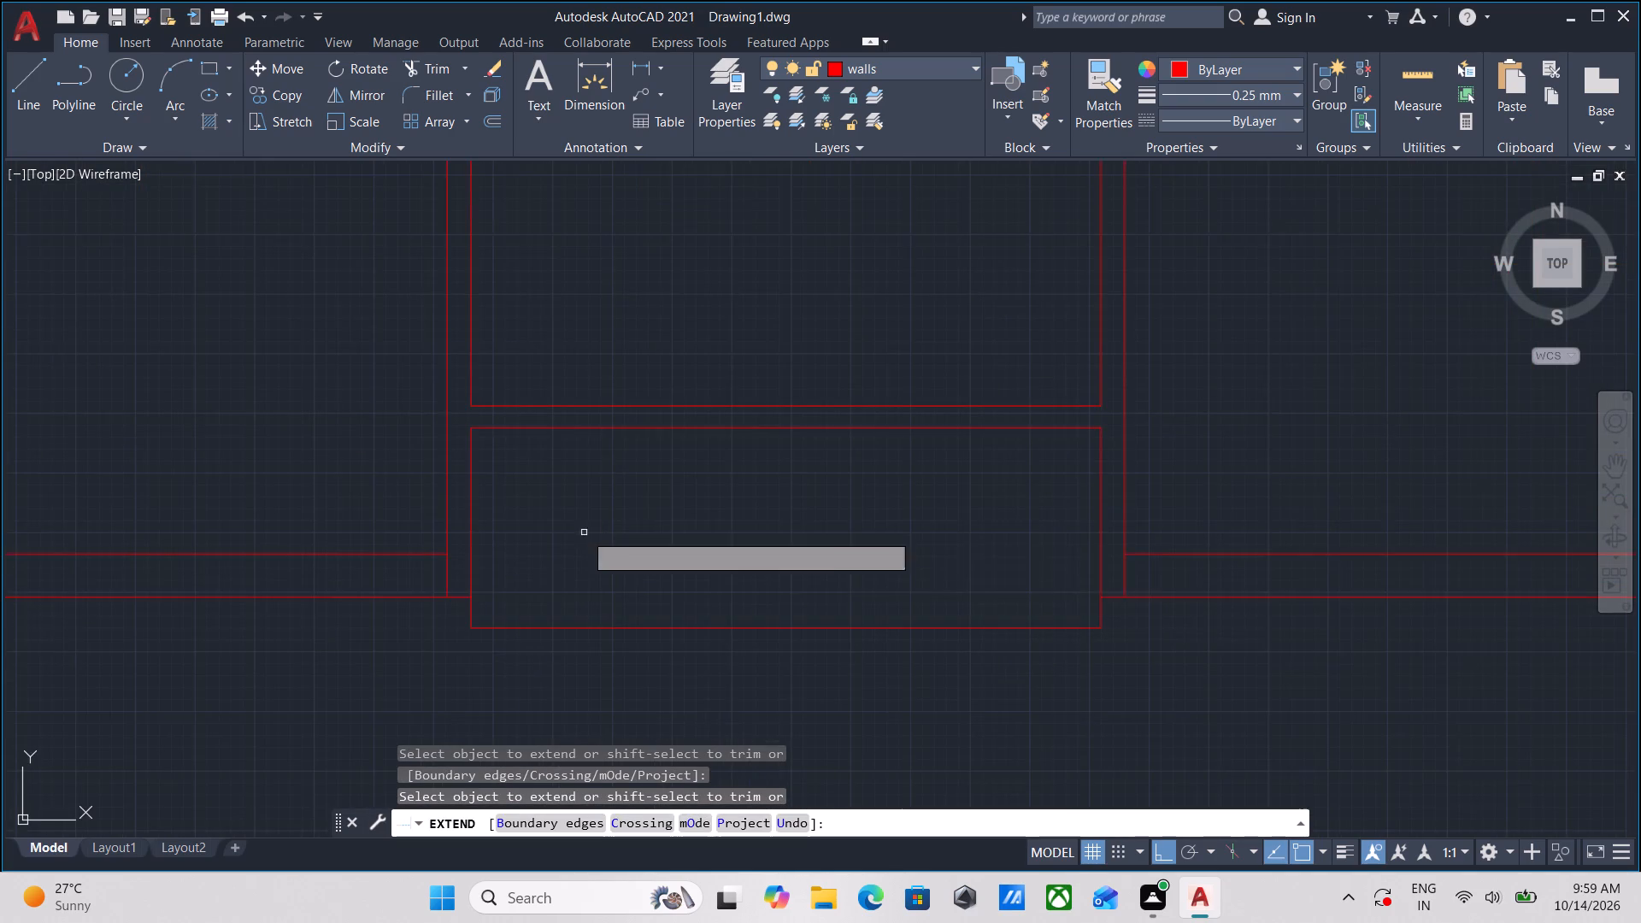
{"action": "middle_click_drag", "start_coordinate": [840, 555], "coordinate": [683, 561]}
{"action": "middle_click_drag", "start_coordinate": [532, 586], "coordinate": [578, 567]}
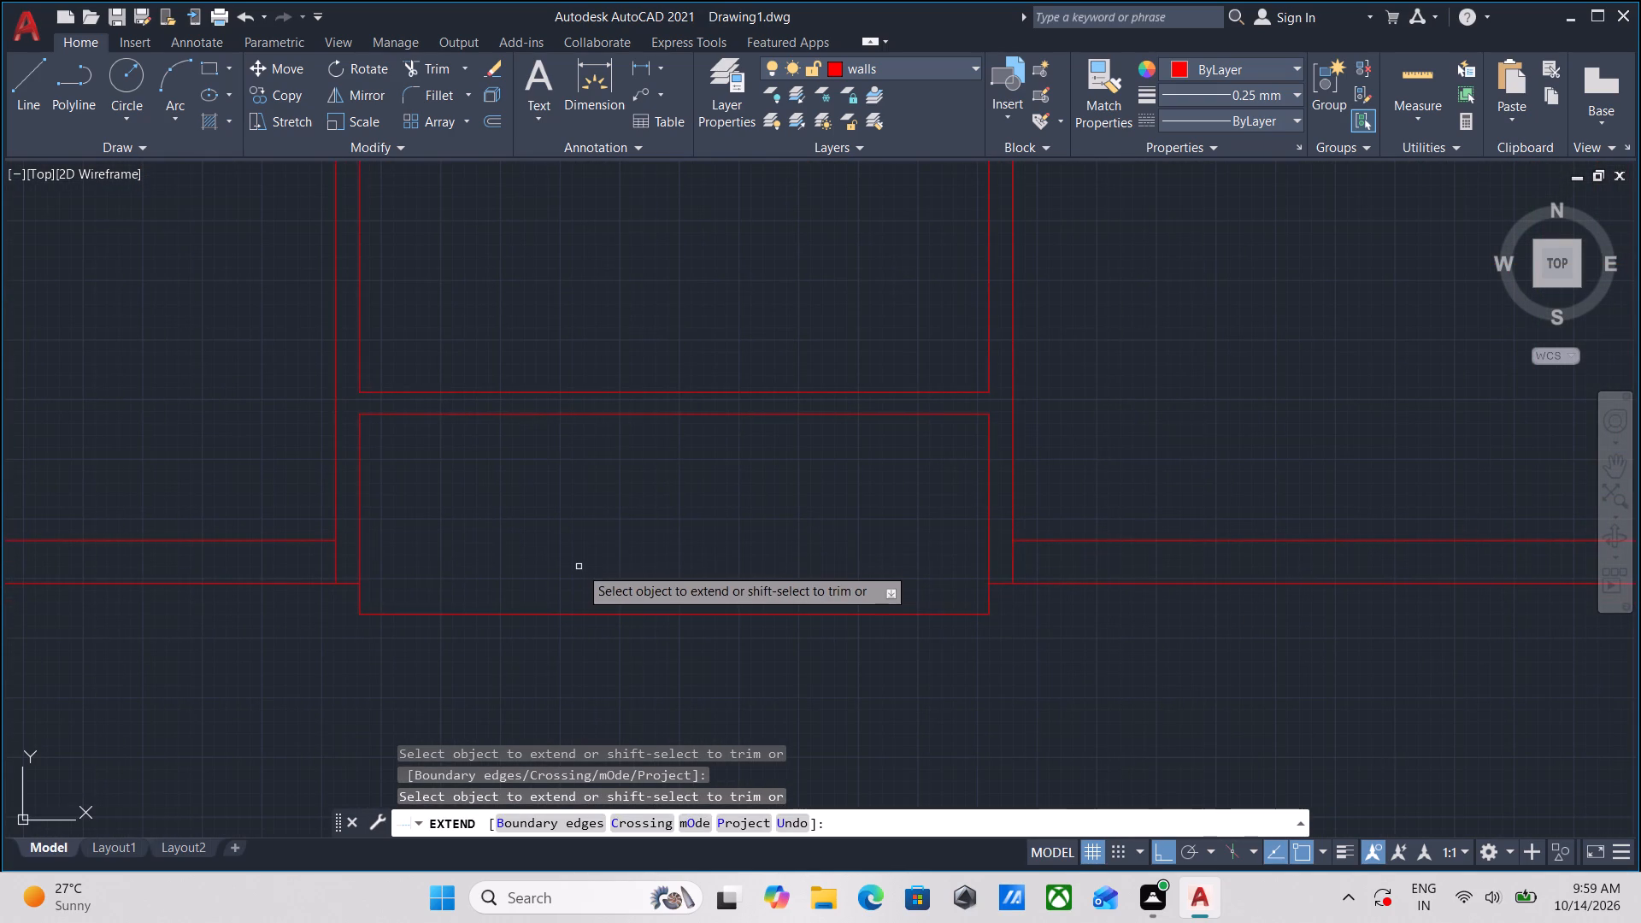
{"action": "key", "text": "Escape"}
Trim the left room's bottom exterior wall outer line between the two lines of the middle bay's left wall.
{"action": "scroll", "coordinate": [339, 624], "scroll_direction": "up", "scroll_amount": 2}
{"action": "middle_click_drag", "start_coordinate": [368, 597], "coordinate": [373, 615]}
{"action": "type", "text": "tr"}
{"action": "key", "text": "Return"}
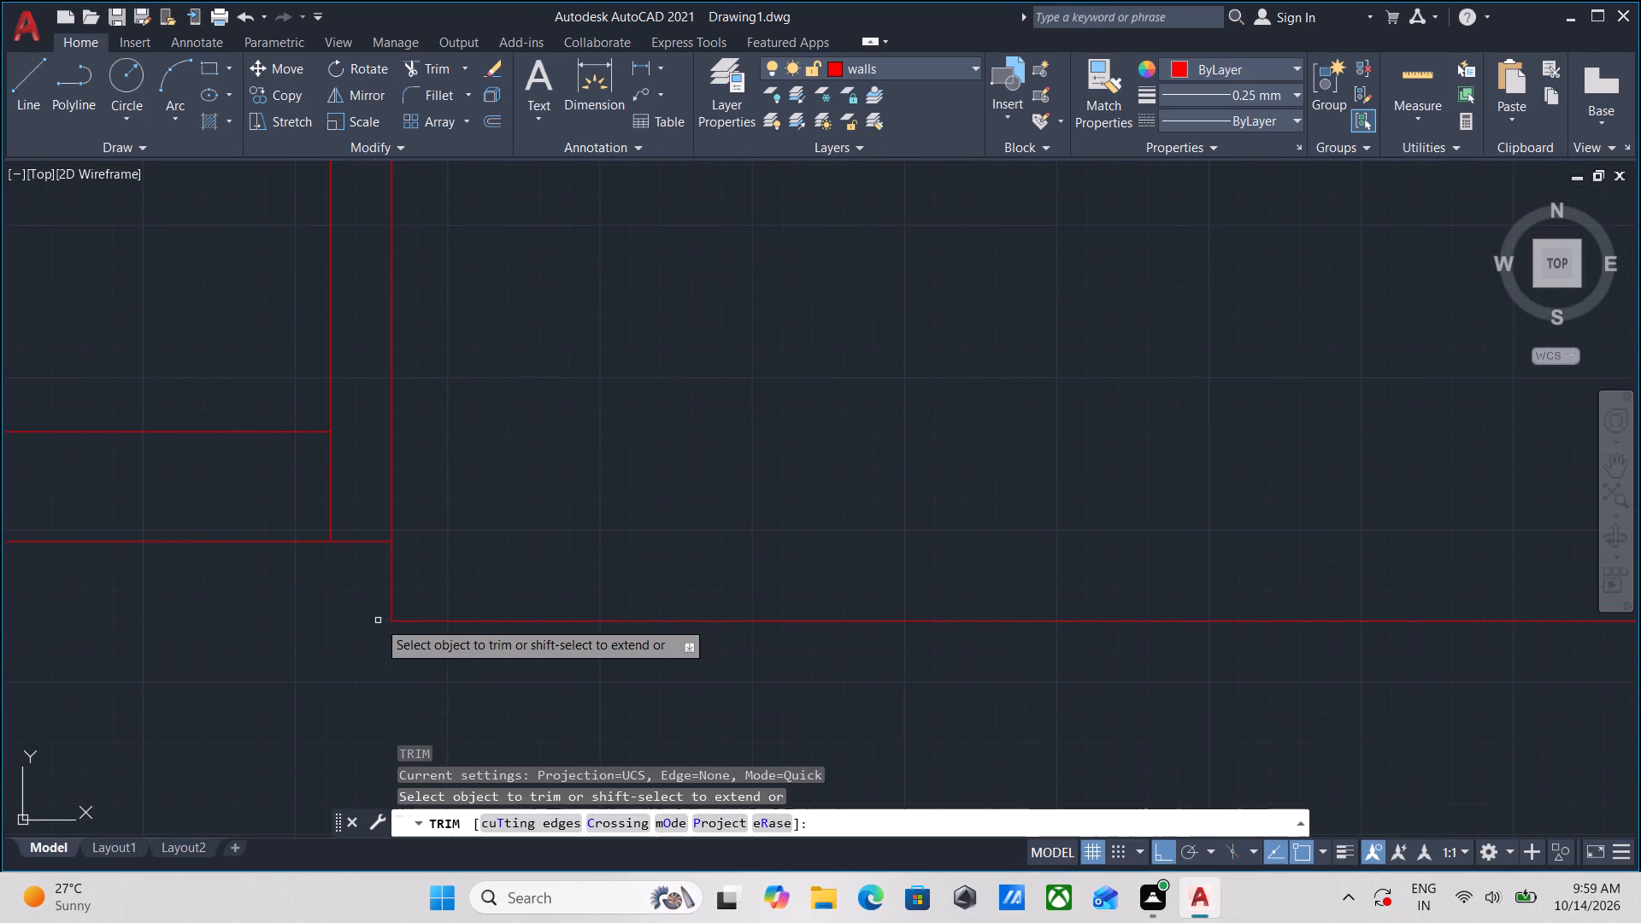
{"action": "scroll", "coordinate": [351, 614], "scroll_direction": "up", "scroll_amount": 2}
{"action": "left_click", "coordinate": [353, 595]}
{"action": "left_click", "coordinate": [395, 350]}
{"action": "scroll", "coordinate": [404, 397], "scroll_direction": "down", "scroll_amount": 3}
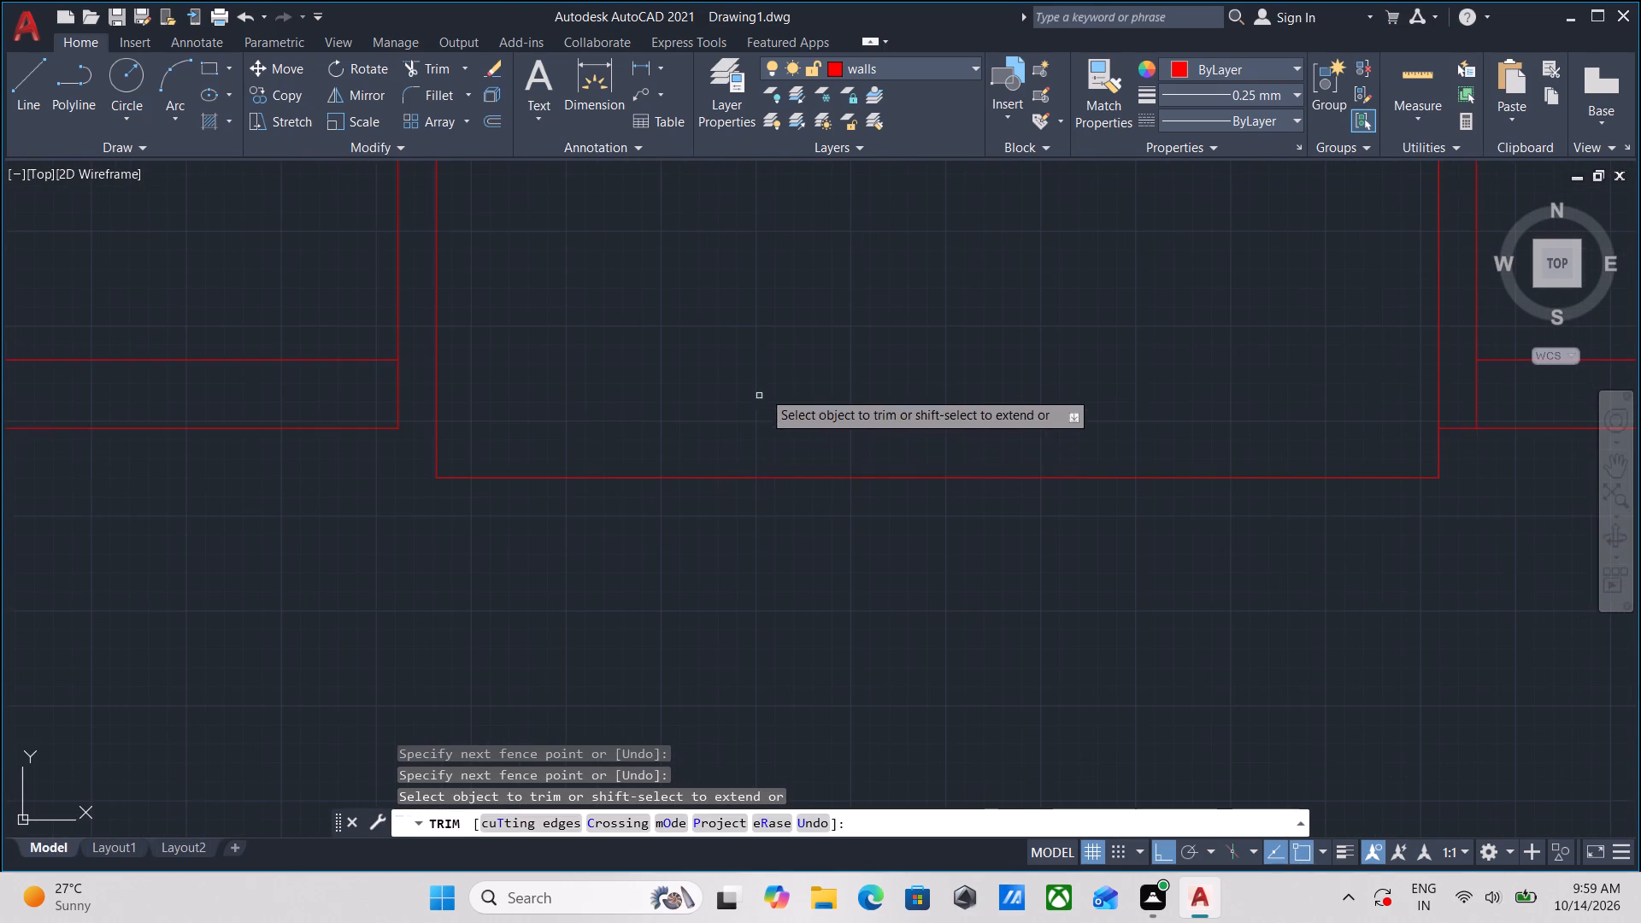
Trim the right room's bottom exterior wall outer line between the two lines of the middle bay's right wall.
{"action": "scroll", "coordinate": [775, 374], "scroll_direction": "down", "scroll_amount": 1}
{"action": "middle_click_drag", "start_coordinate": [775, 376], "coordinate": [570, 572]}
{"action": "middle_click_drag", "start_coordinate": [644, 535], "coordinate": [443, 535]}
{"action": "scroll", "coordinate": [829, 612], "scroll_direction": "up", "scroll_amount": 2}
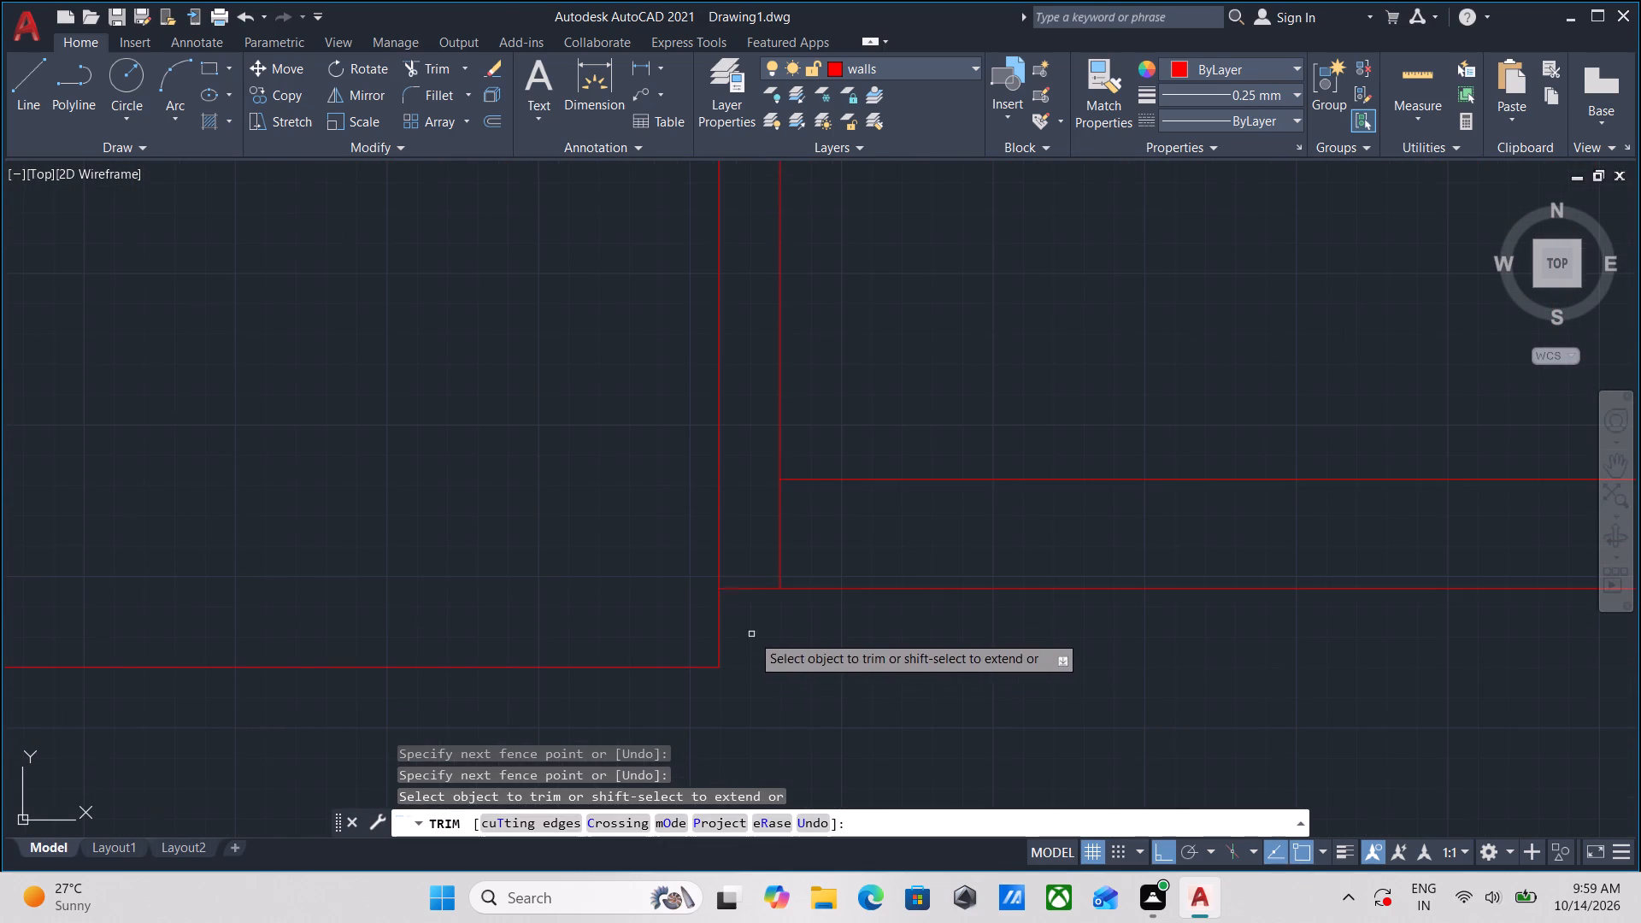
{"action": "left_click_drag", "start_coordinate": [751, 634], "coordinate": [750, 626]}
{"action": "left_click", "coordinate": [738, 526]}
{"action": "scroll", "coordinate": [768, 634], "scroll_direction": "down", "scroll_amount": 2}
{"action": "middle_click_drag", "start_coordinate": [774, 638], "coordinate": [830, 607]}
{"action": "key", "text": "Escape"}
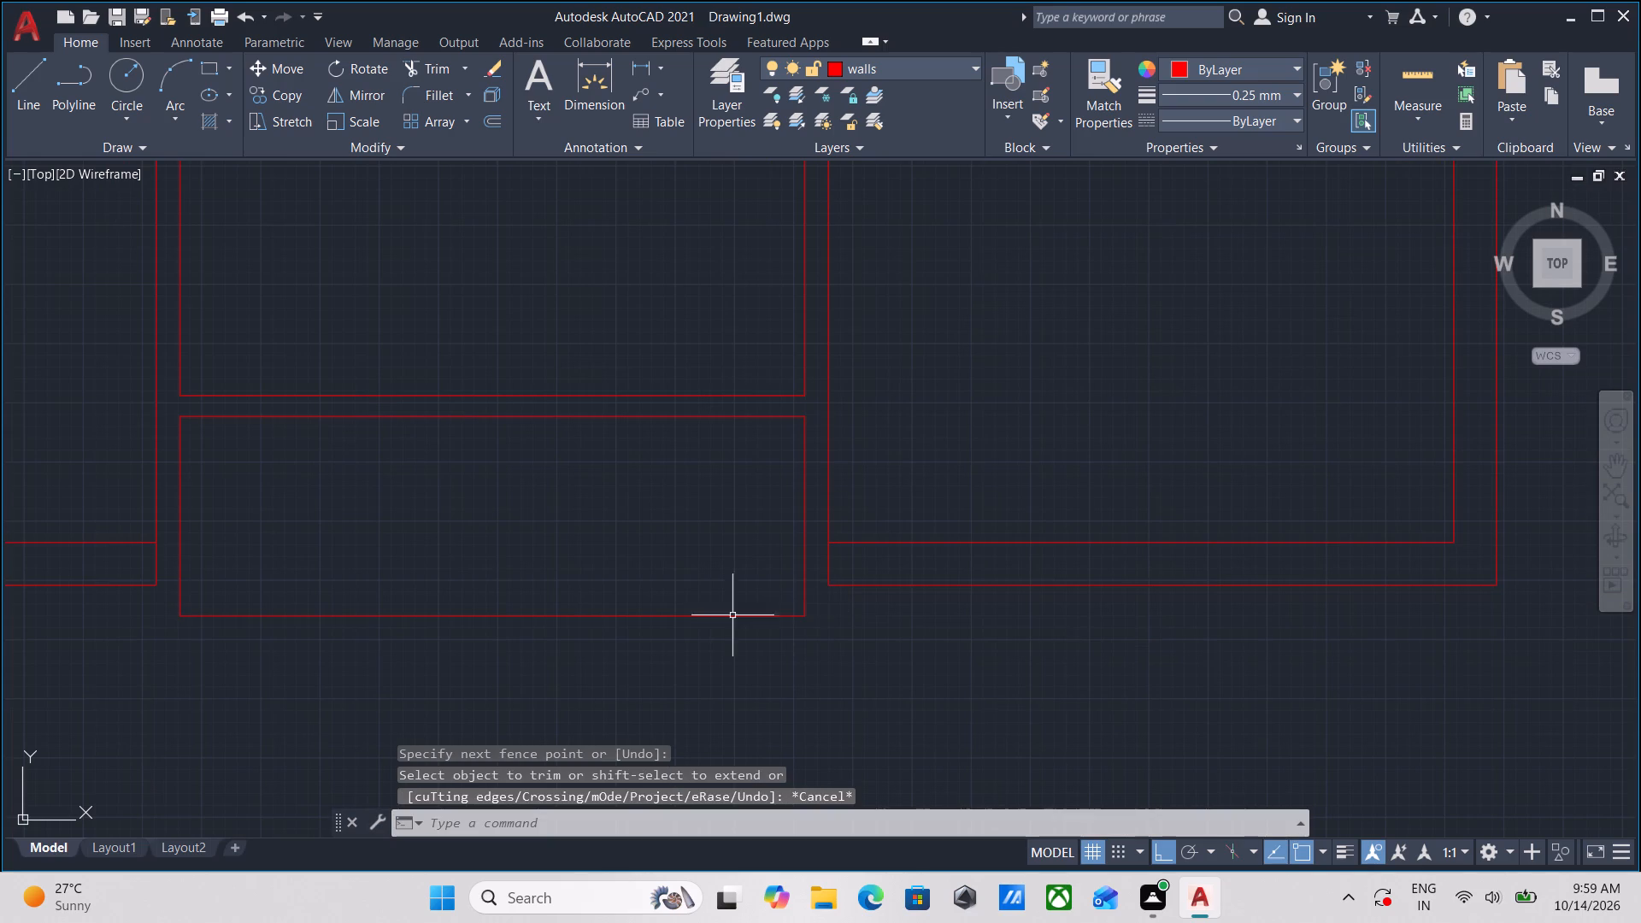
Draw lines from the left room's bottom outer corner down about 6.5" and across about 5" to the bay front line's left end.
{"action": "scroll", "coordinate": [437, 592], "scroll_direction": "up", "scroll_amount": 1}
{"action": "key", "text": "Escape"}
{"action": "middle_click_drag", "start_coordinate": [337, 560], "coordinate": [545, 536]}
{"action": "key", "text": "l"}
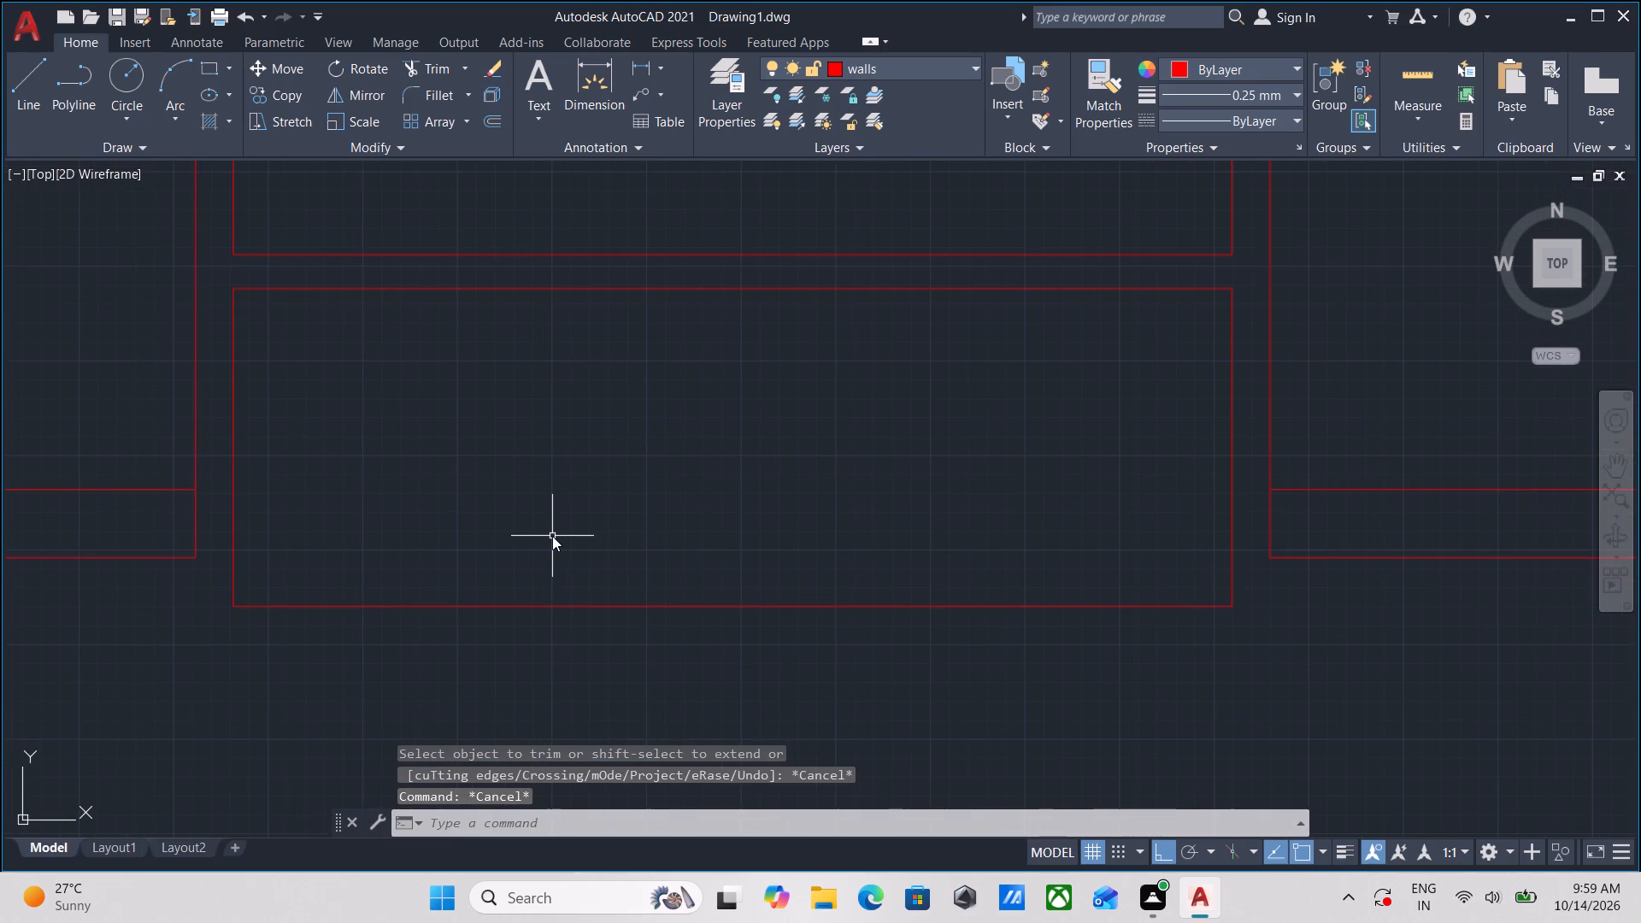
{"action": "key", "text": "Return"}
{"action": "middle_click_drag", "start_coordinate": [308, 558], "coordinate": [674, 495]}
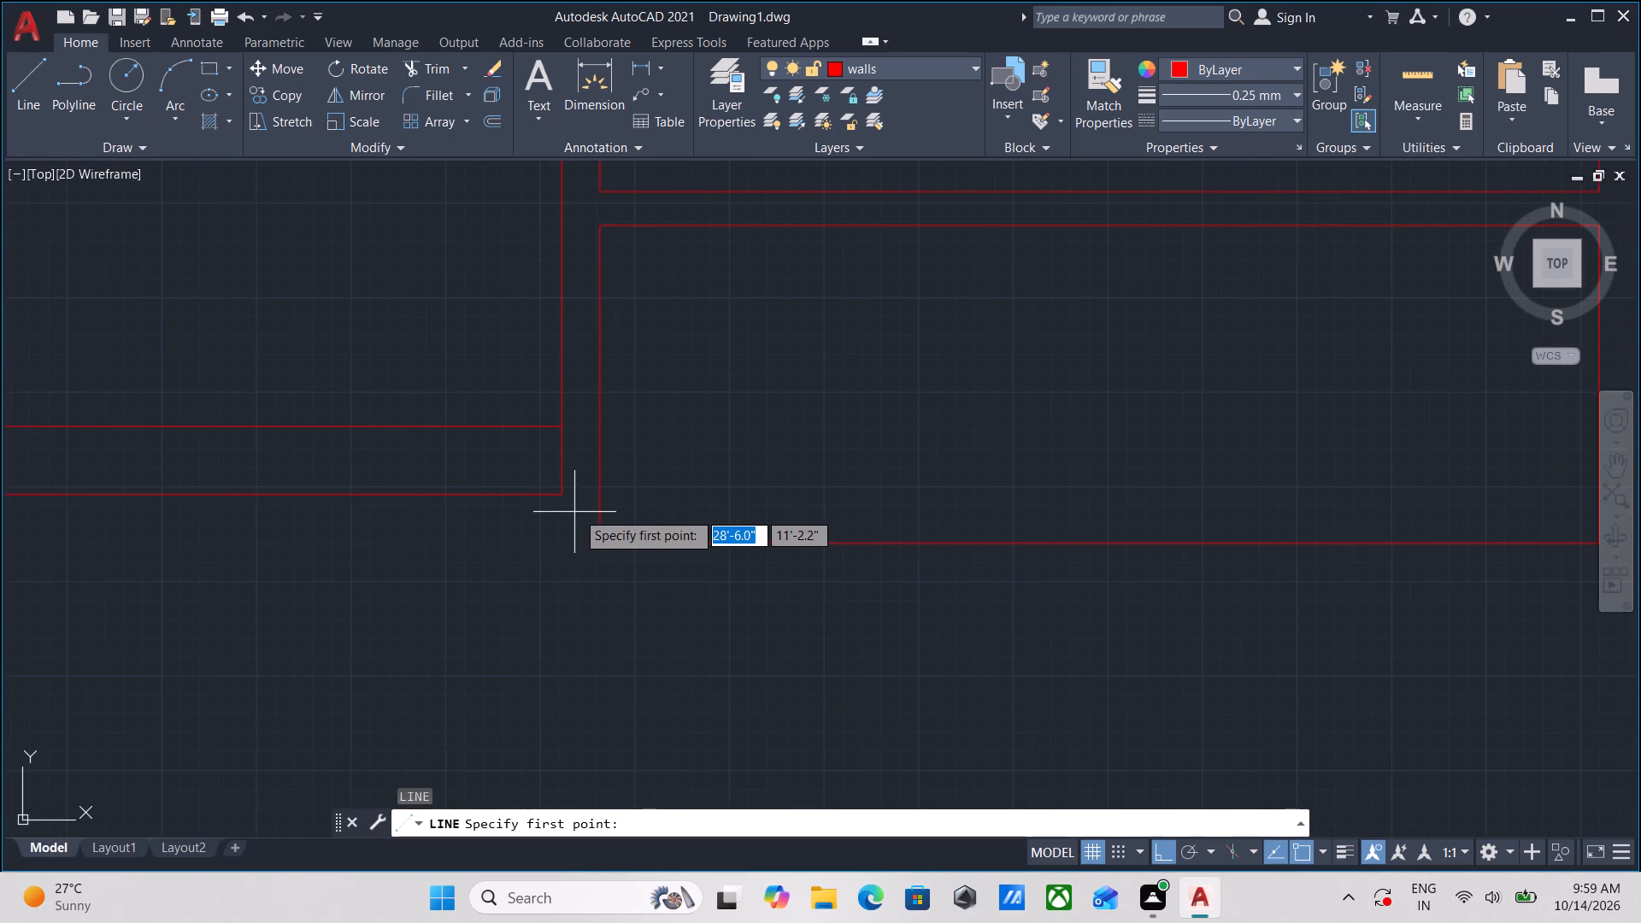
{"action": "left_click", "coordinate": [566, 495]}
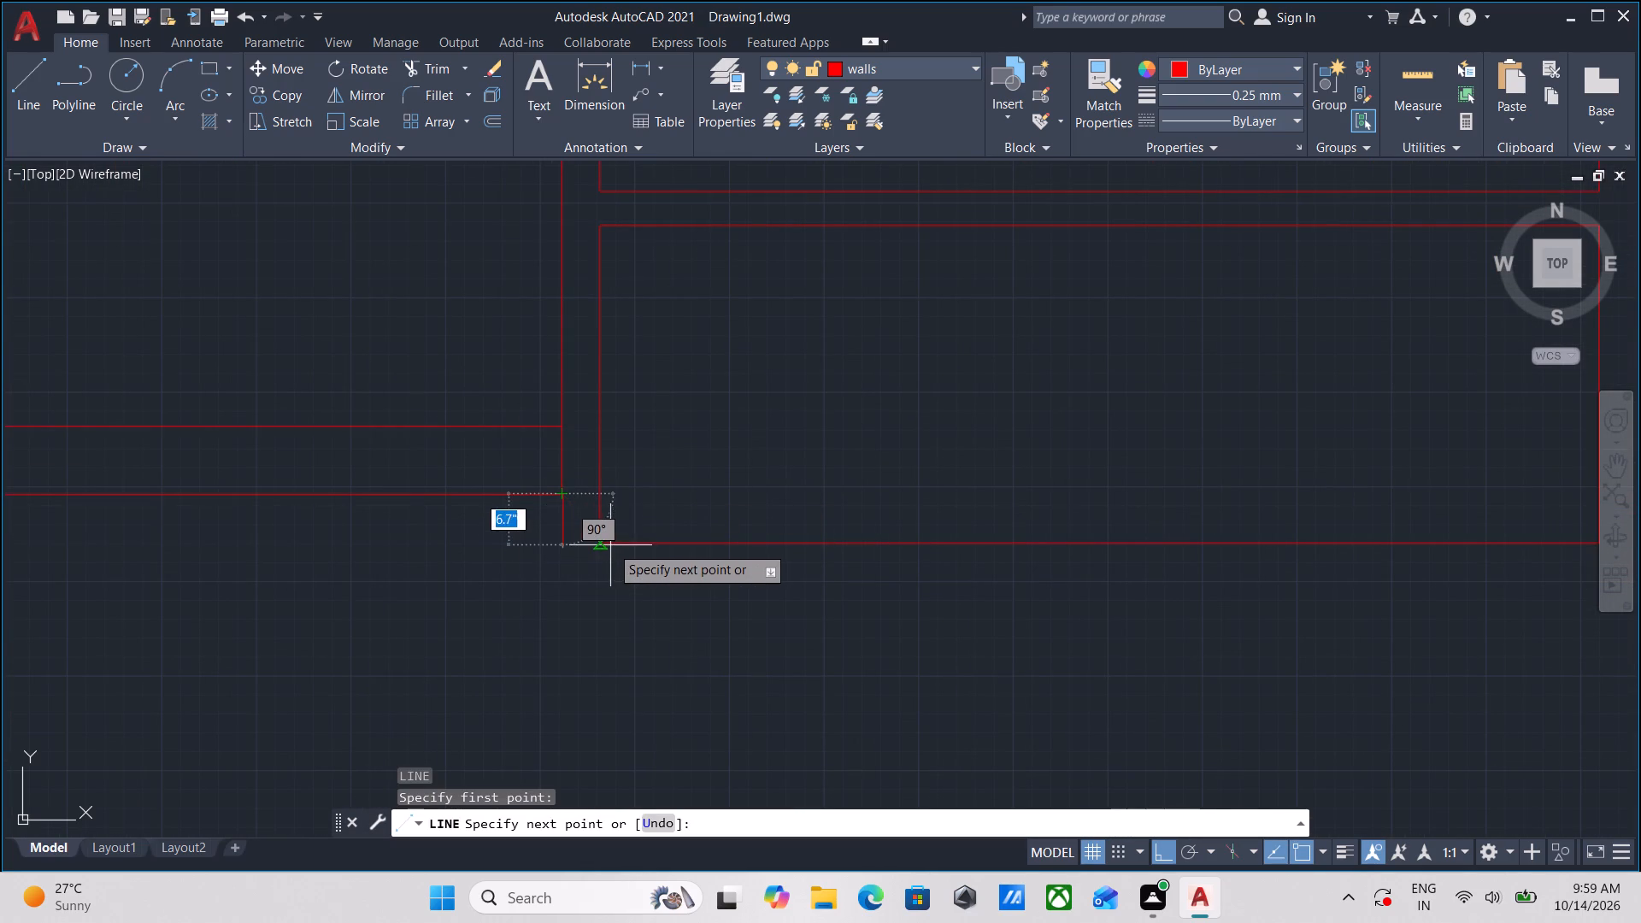
{"action": "scroll", "coordinate": [596, 547], "scroll_direction": "up", "scroll_amount": 4}
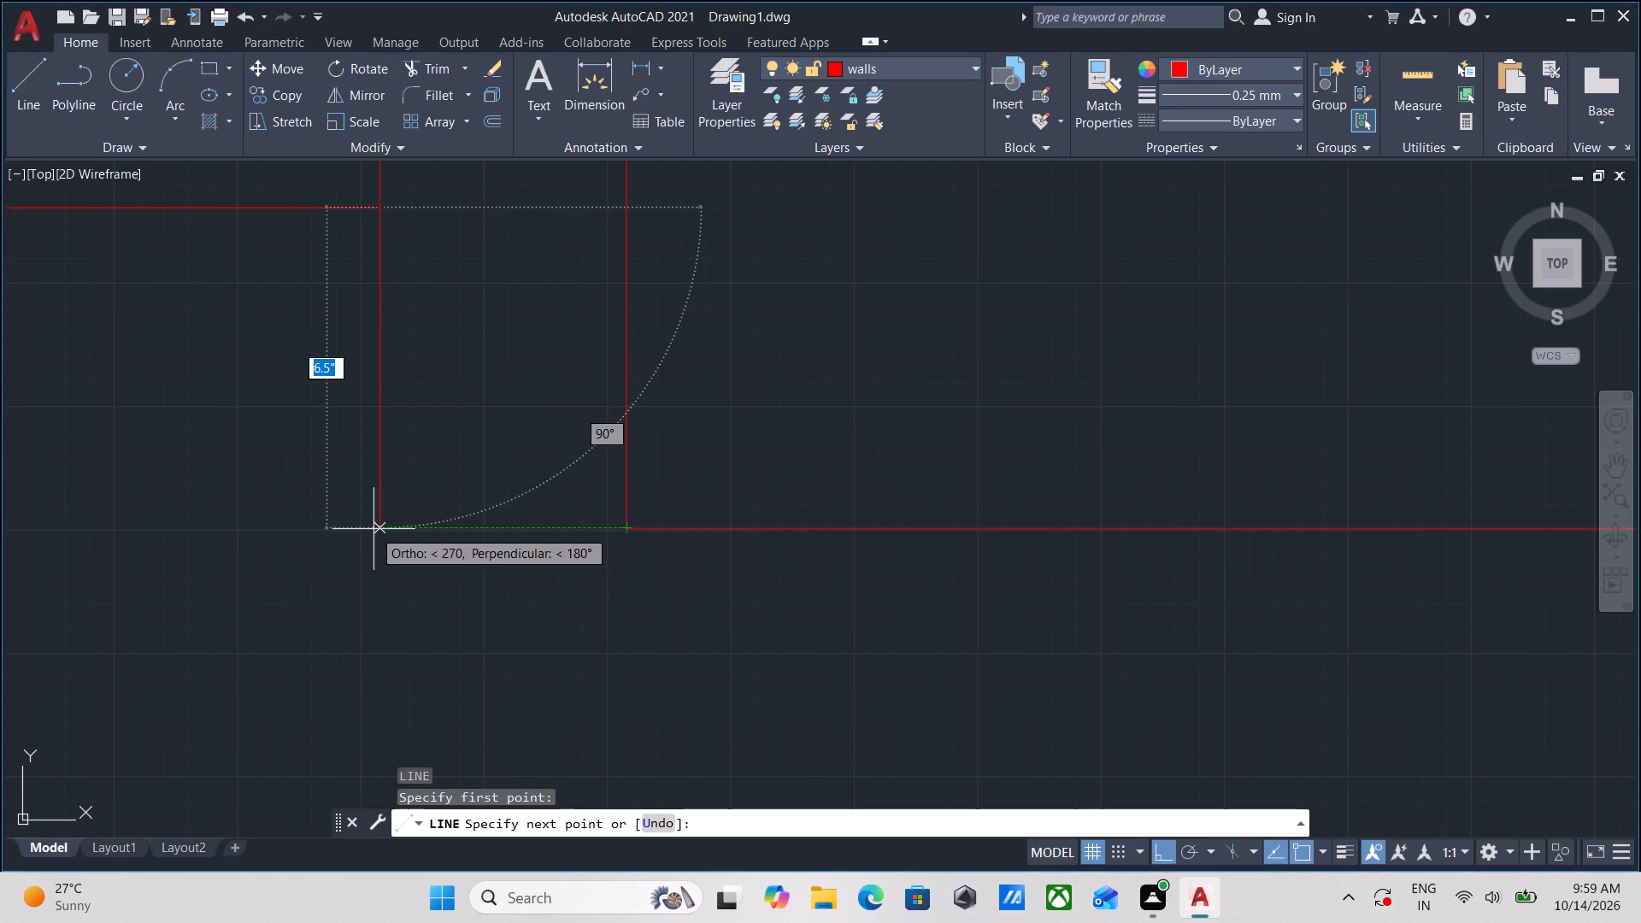
{"action": "left_click", "coordinate": [380, 526]}
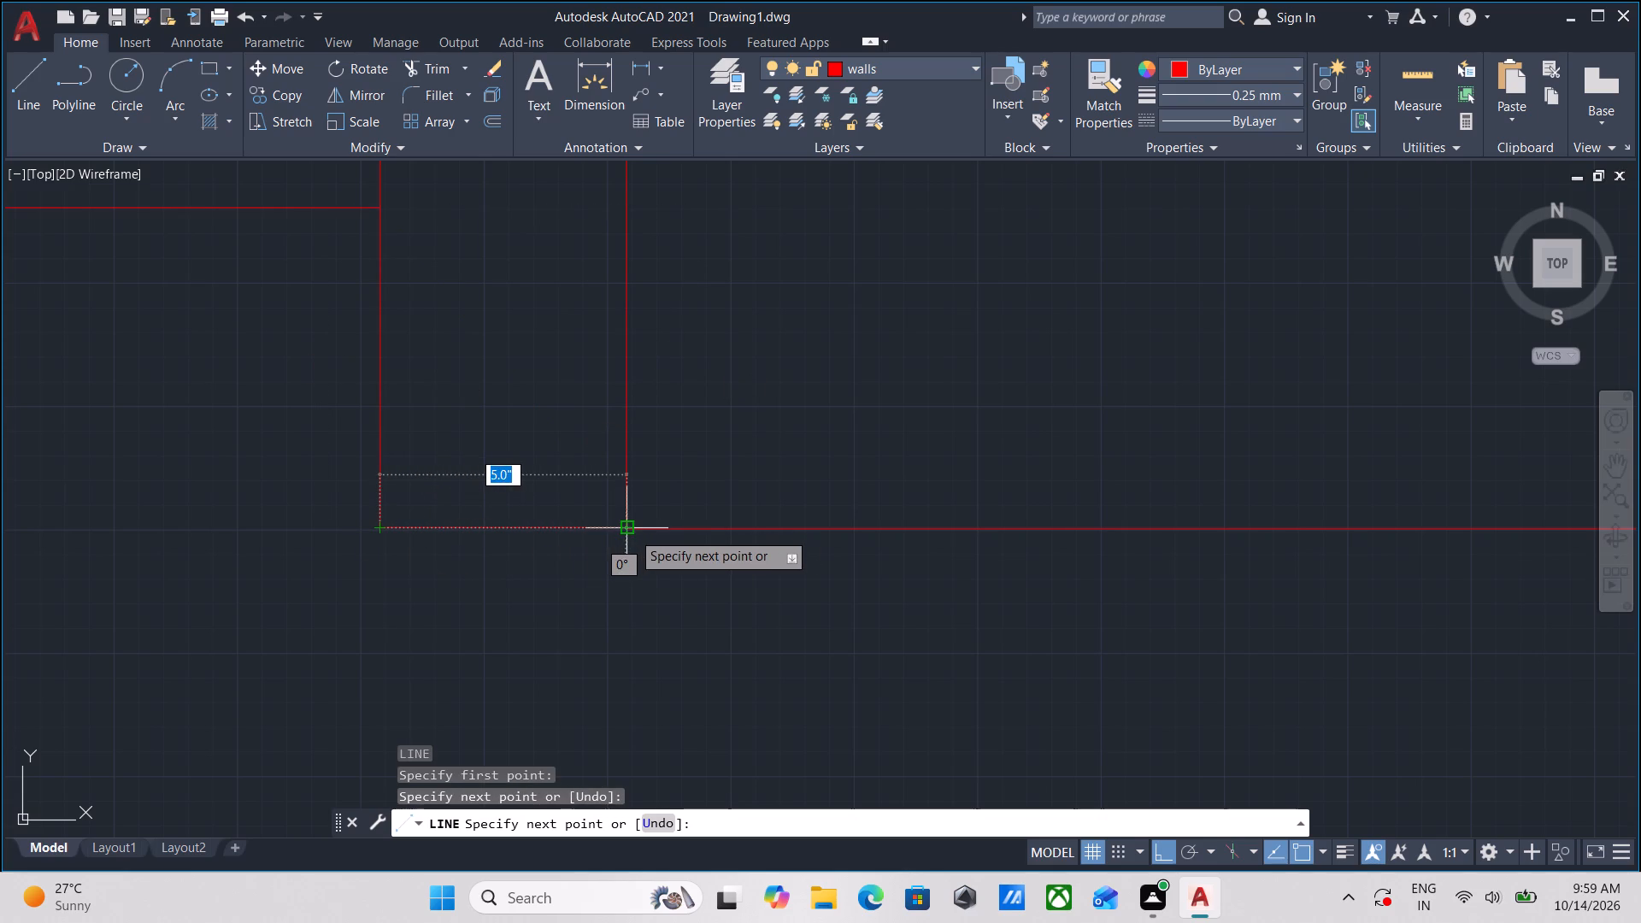
{"action": "left_click", "coordinate": [632, 532]}
{"action": "key", "text": "Escape"}
Draw lines from the right room's bottom outer corner down about 6.5" and across to the bay front line's right end.
{"action": "scroll", "coordinate": [632, 532], "scroll_direction": "down", "scroll_amount": 6}
{"action": "middle_click_drag", "start_coordinate": [725, 474], "coordinate": [178, 500]}
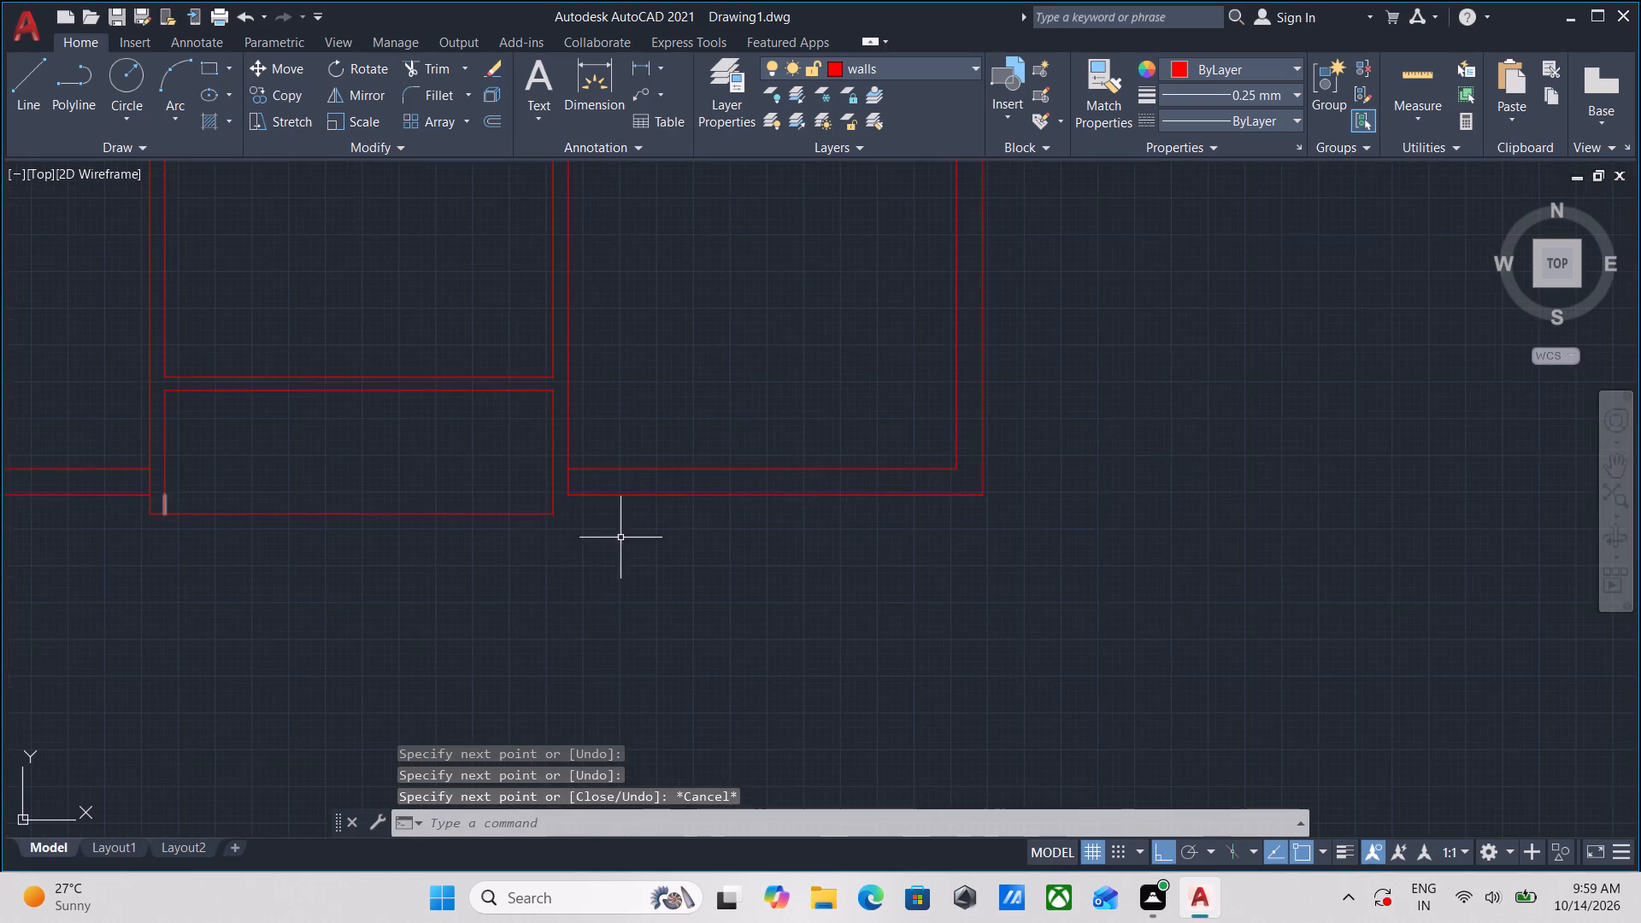
{"action": "scroll", "coordinate": [609, 534], "scroll_direction": "up", "scroll_amount": 2}
{"action": "middle_click_drag", "start_coordinate": [485, 529], "coordinate": [556, 567]}
{"action": "key", "text": "l"}
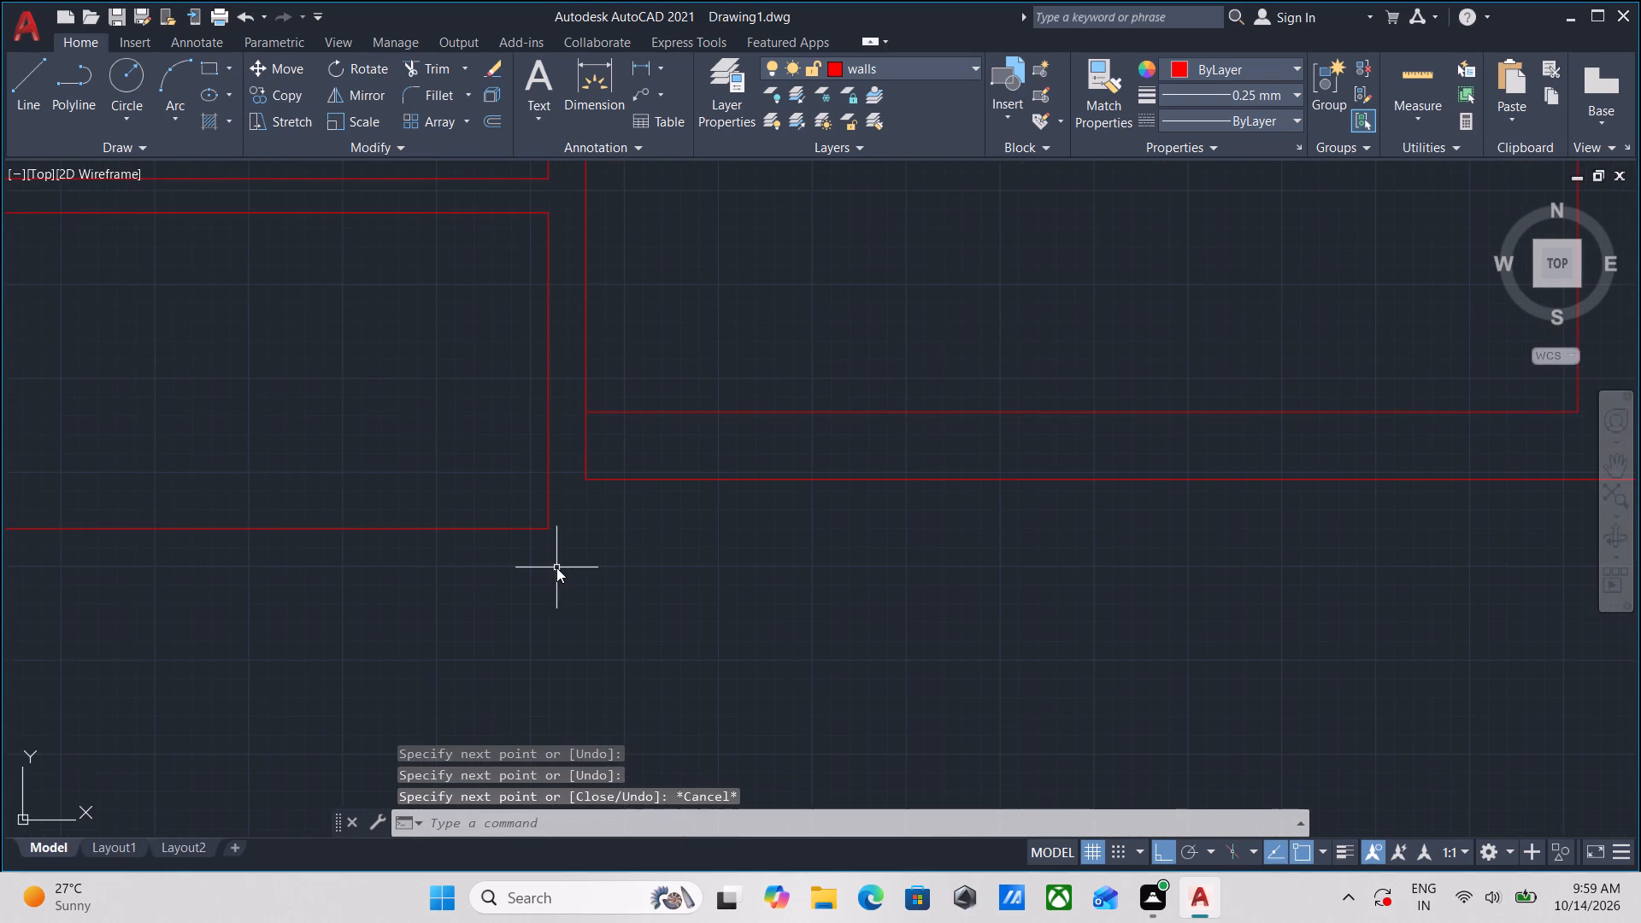
{"action": "key", "text": "Return"}
{"action": "scroll", "coordinate": [569, 508], "scroll_direction": "up", "scroll_amount": 1}
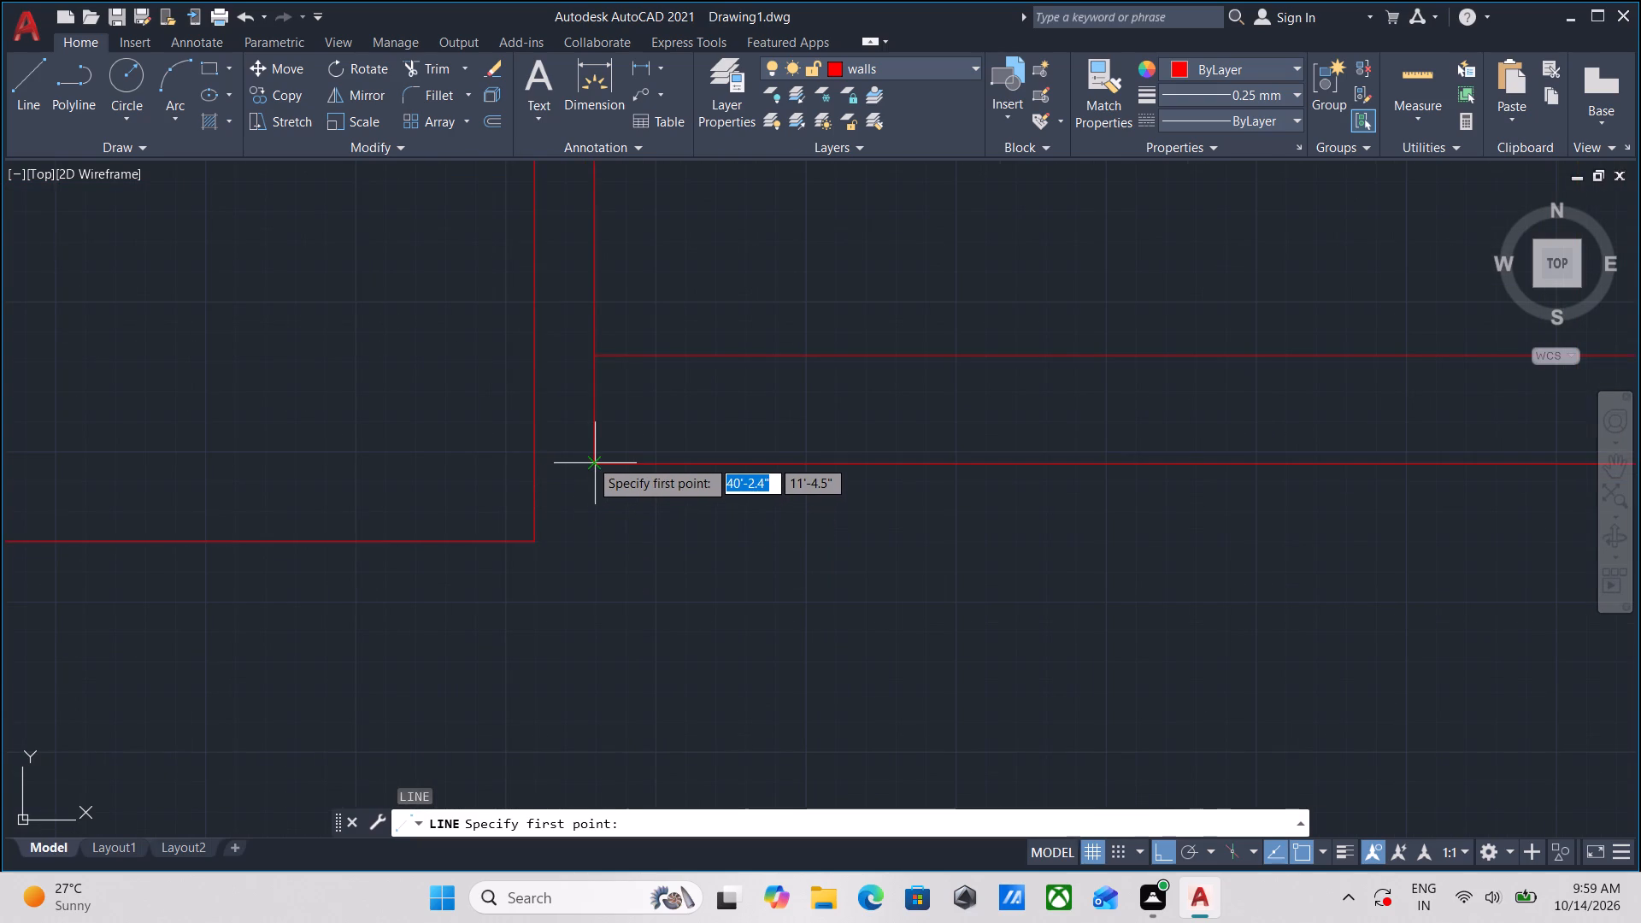
{"action": "scroll", "coordinate": [591, 473], "scroll_direction": "up", "scroll_amount": 3}
{"action": "middle_click_drag", "start_coordinate": [642, 387], "coordinate": [663, 462]}
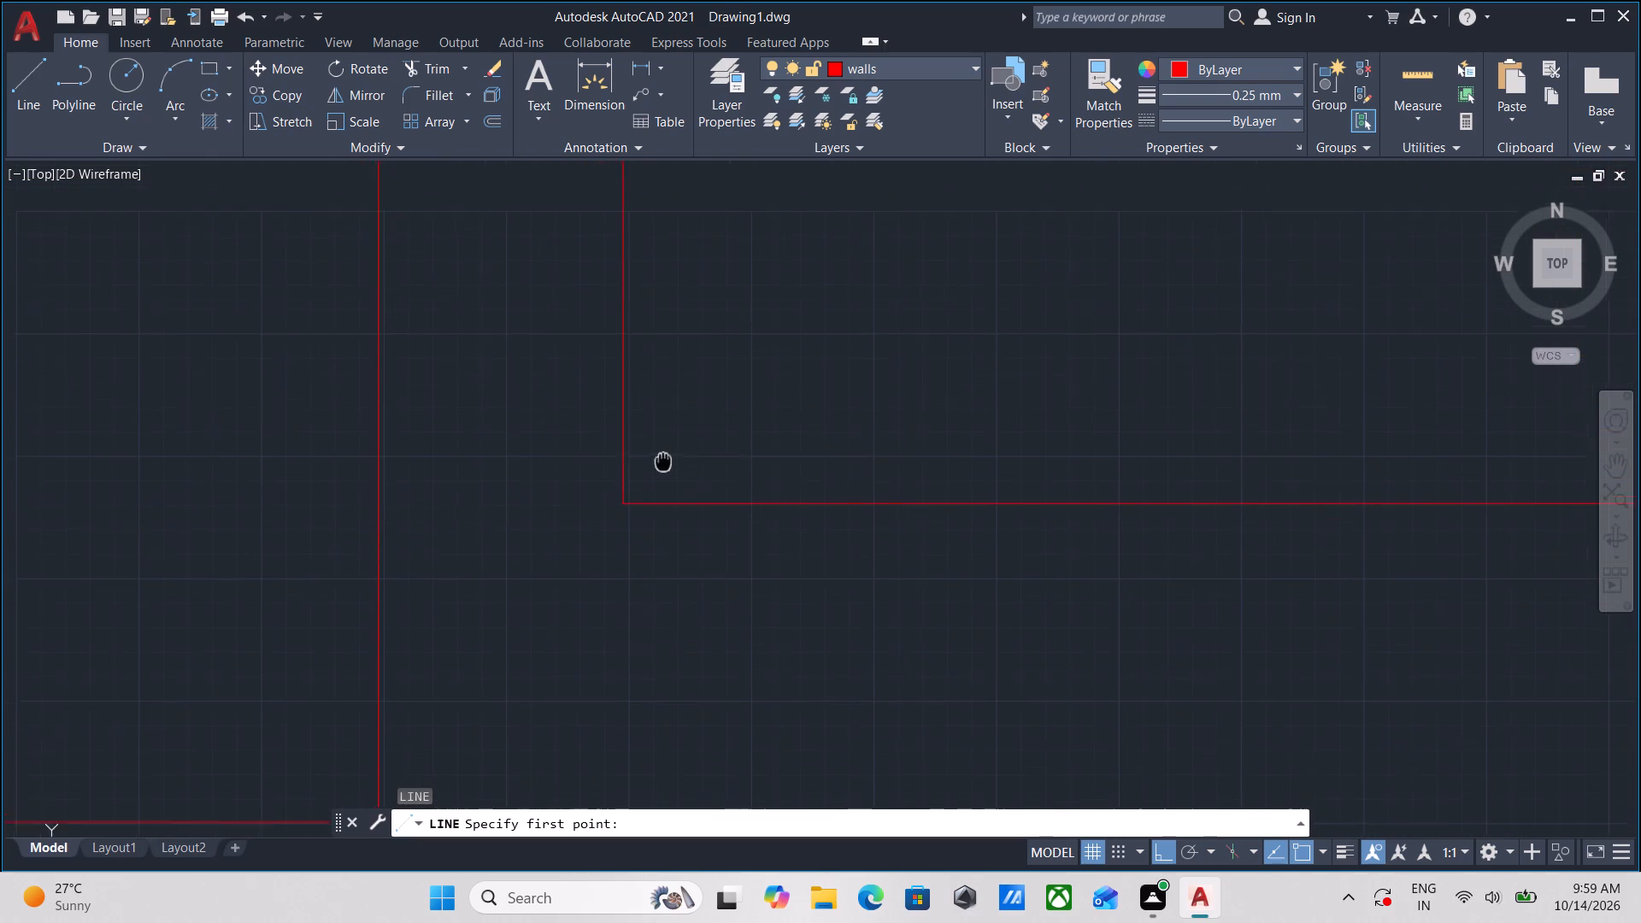
{"action": "middle_click_drag", "start_coordinate": [663, 462], "coordinate": [663, 463]}
{"action": "left_click", "coordinate": [625, 506]}
{"action": "middle_click_drag", "start_coordinate": [646, 665], "coordinate": [700, 381]}
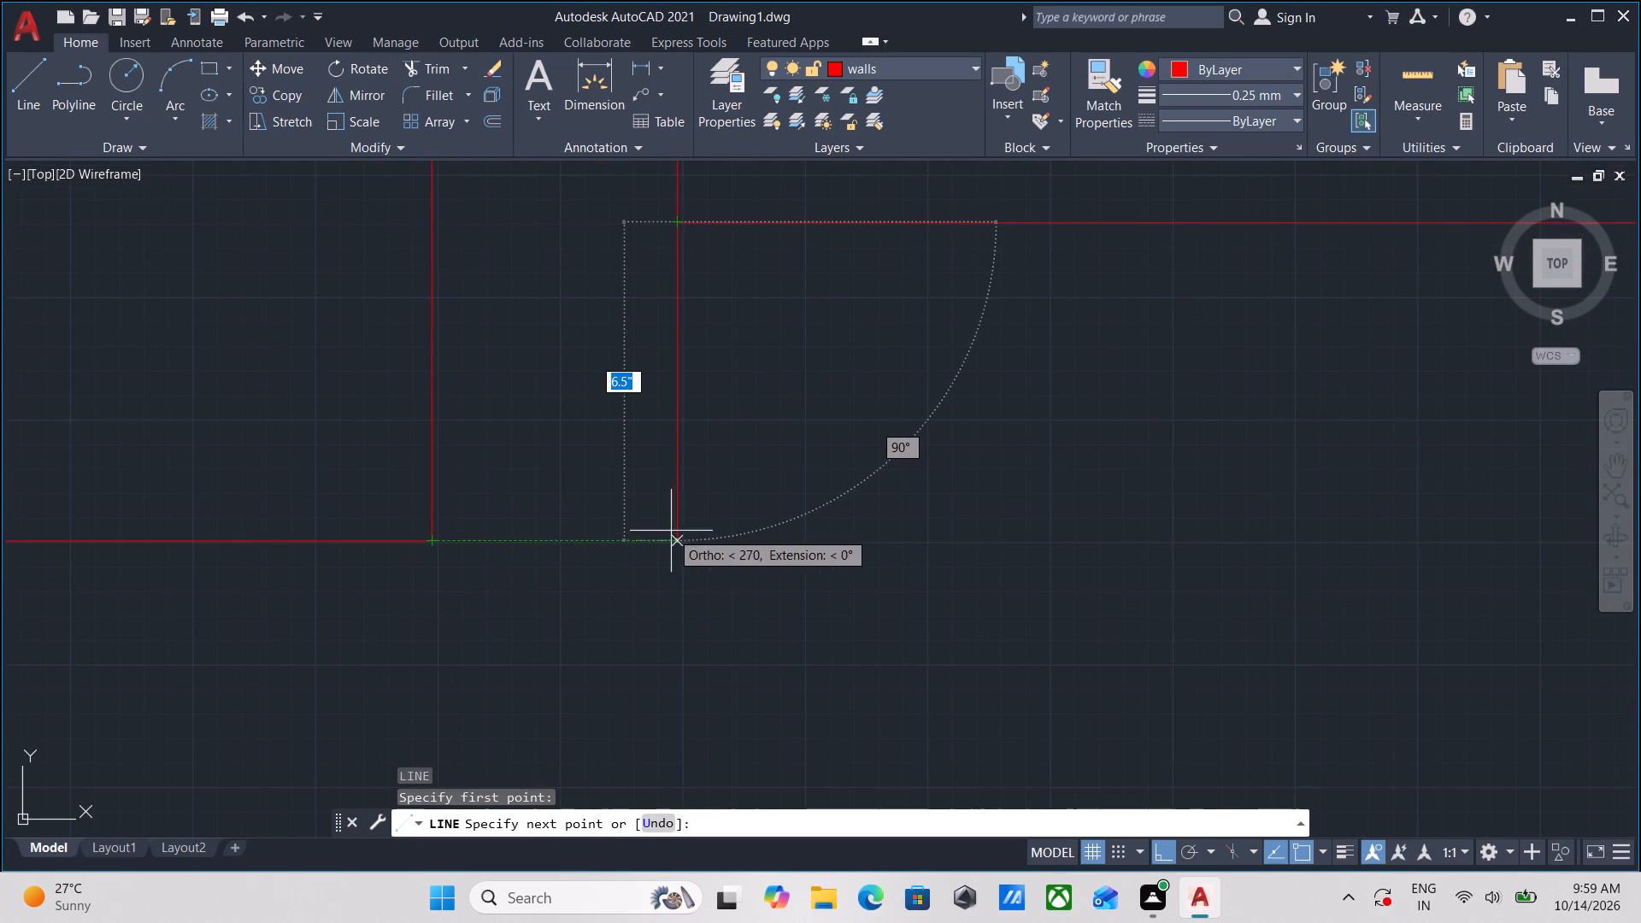
{"action": "left_click", "coordinate": [677, 541]}
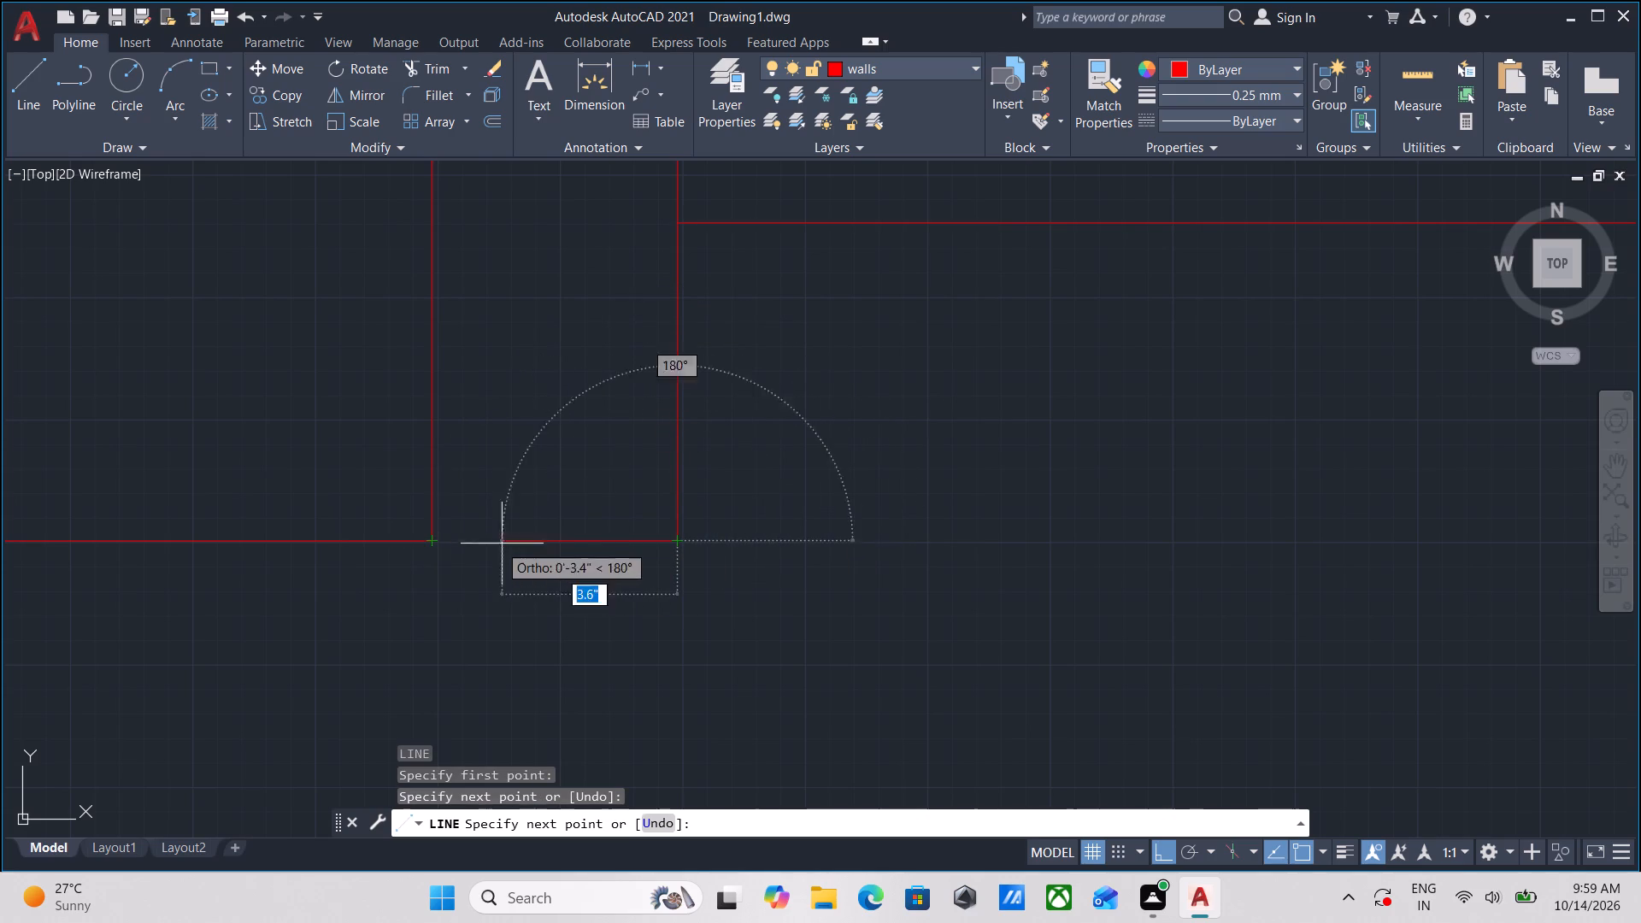
{"action": "left_click", "coordinate": [430, 541]}
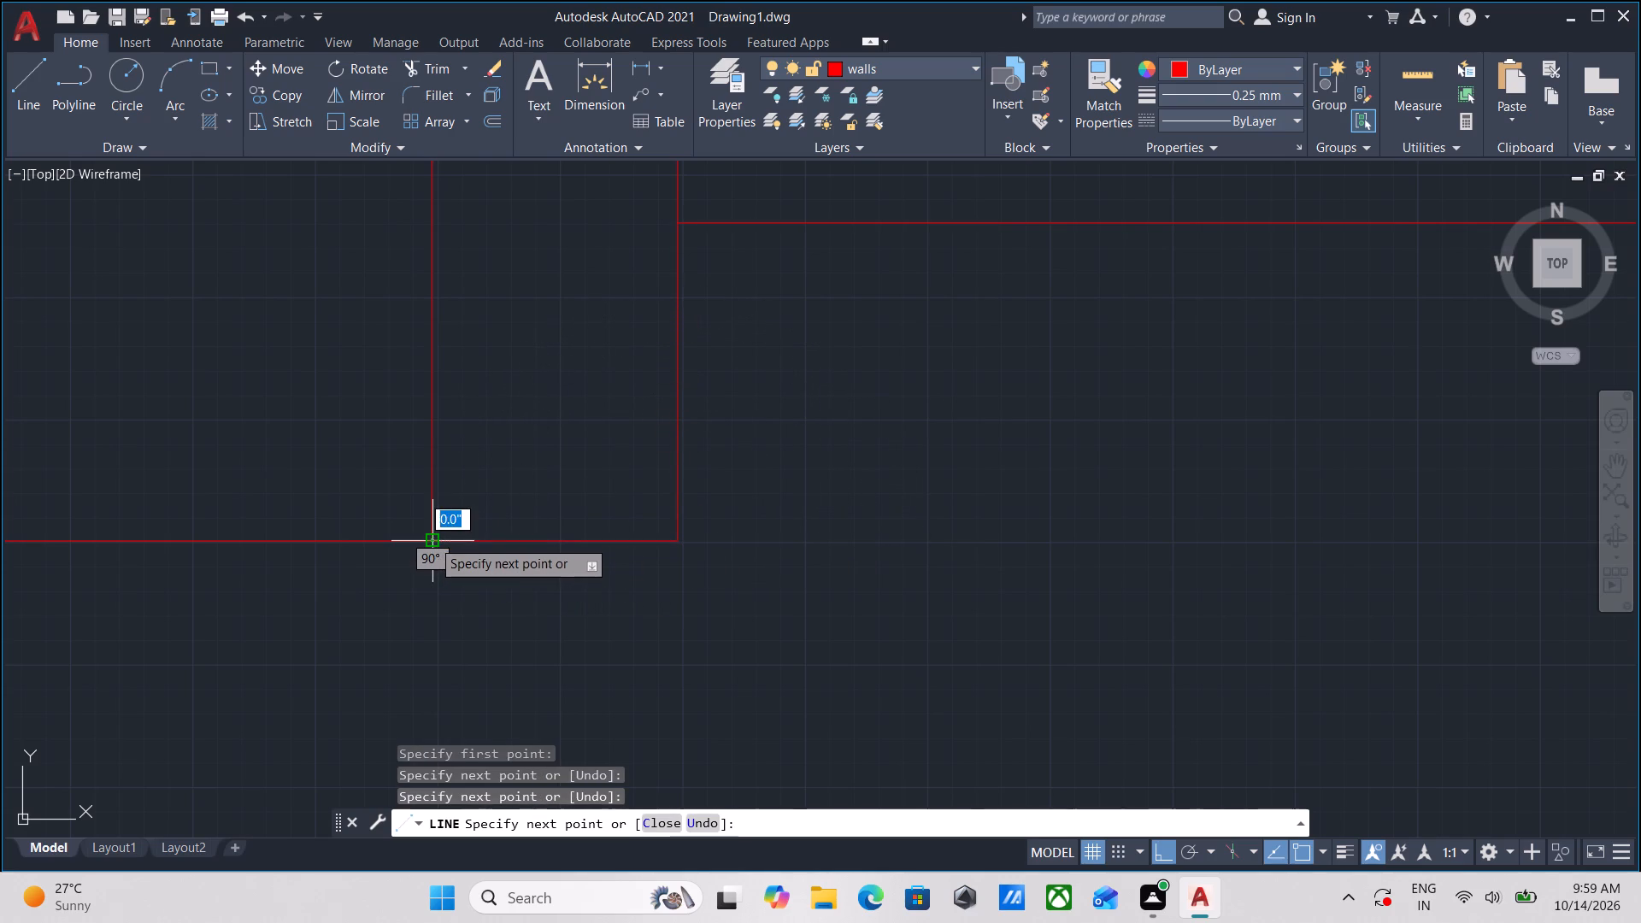
{"action": "key", "text": "Escape"}
Trim the bay's right wall outer line between the two lines of the right room's bottom exterior wall.
{"action": "scroll", "coordinate": [438, 544], "scroll_direction": "down", "scroll_amount": 4}
{"action": "middle_click_drag", "start_coordinate": [363, 526], "coordinate": [726, 525]}
{"action": "scroll", "coordinate": [512, 520], "scroll_direction": "down", "scroll_amount": 1}
{"action": "scroll", "coordinate": [708, 520], "scroll_direction": "down", "scroll_amount": 2}
{"action": "middle_click_drag", "start_coordinate": [708, 520], "coordinate": [806, 589]}
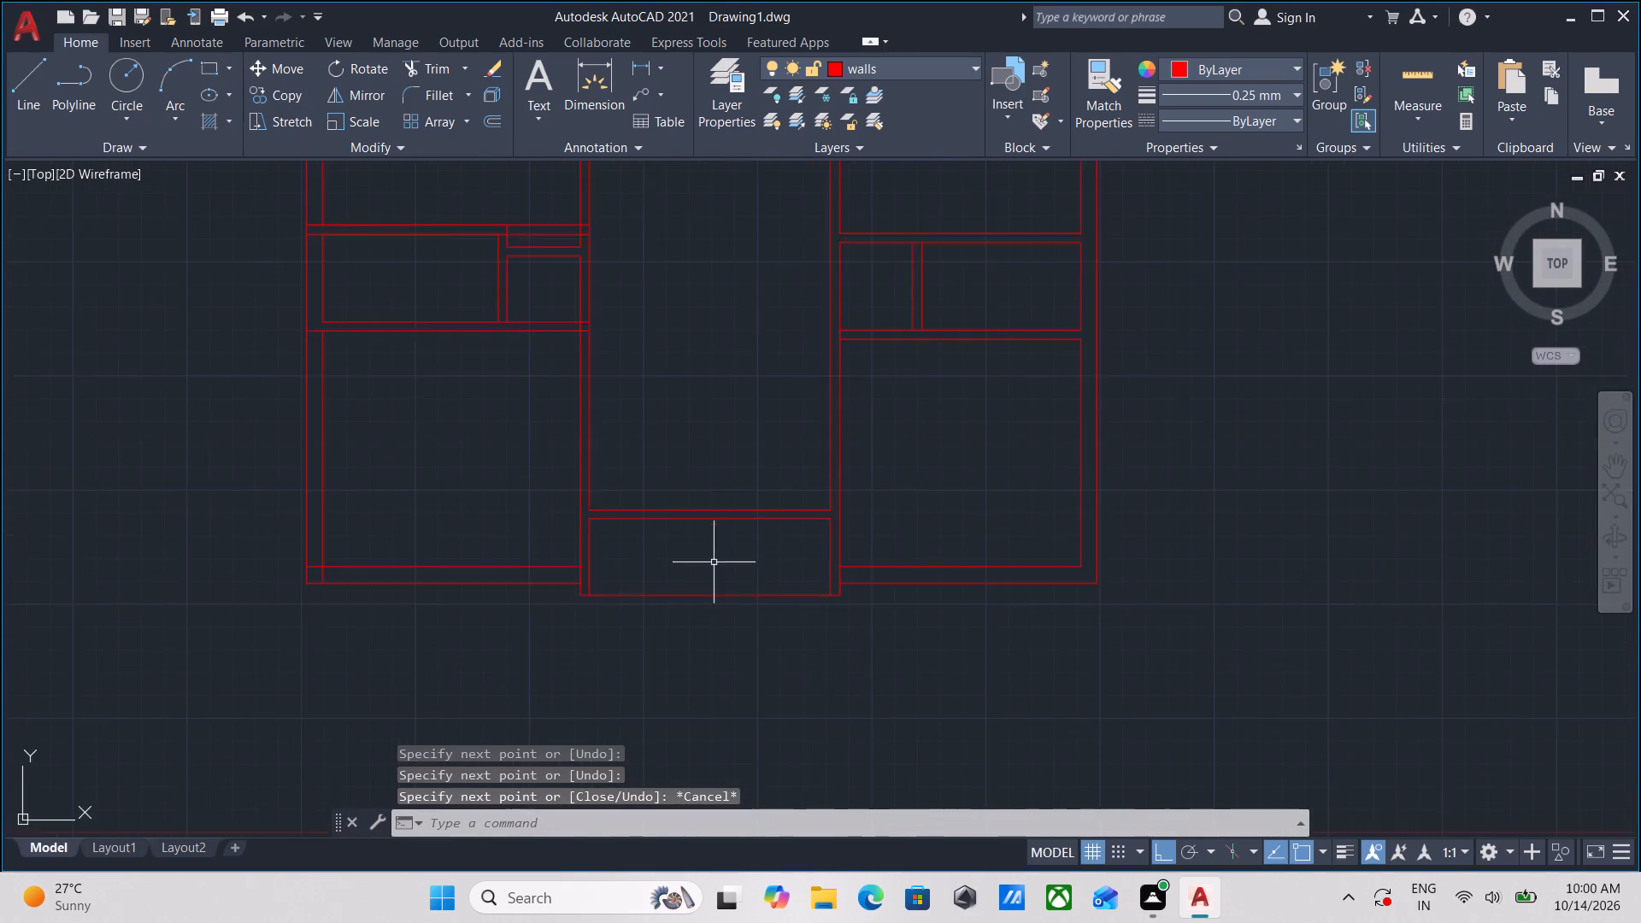
{"action": "scroll", "coordinate": [712, 555], "scroll_direction": "up", "scroll_amount": 2}
{"action": "middle_click_drag", "start_coordinate": [711, 564], "coordinate": [578, 563]}
{"action": "type", "text": "tr"}
{"action": "key", "text": "Return"}
{"action": "scroll", "coordinate": [850, 636], "scroll_direction": "up", "scroll_amount": 3}
{"action": "left_click", "coordinate": [1038, 534]}
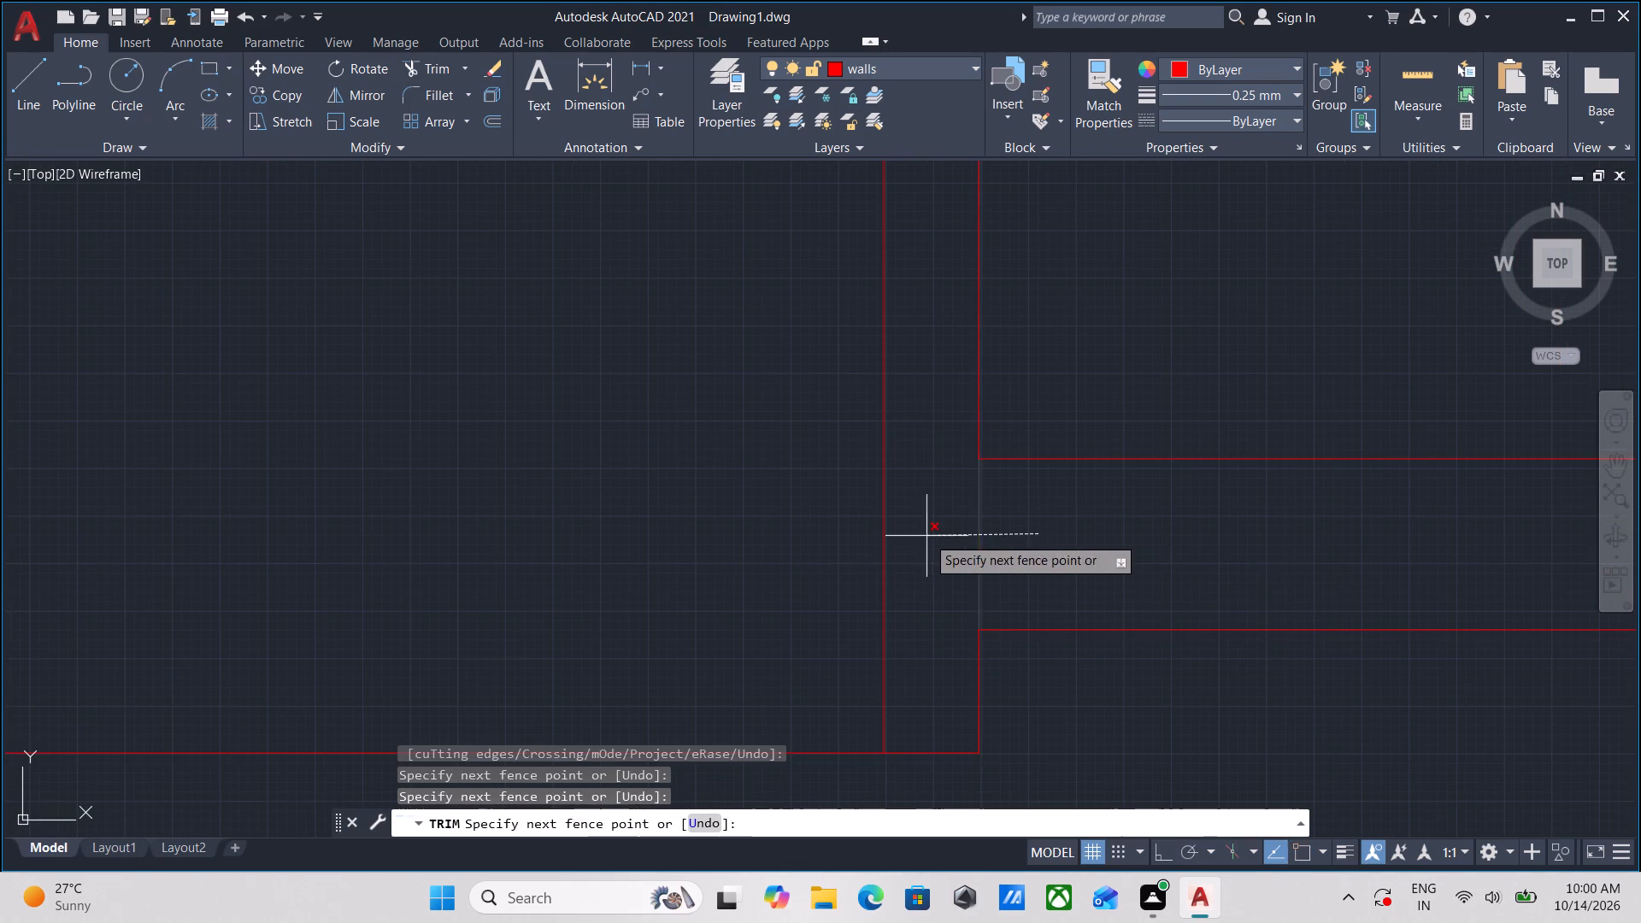
{"action": "left_click", "coordinate": [926, 536]}
Trim the bay's left wall outer line between the two lines of the left room's bottom exterior wall.
{"action": "scroll", "coordinate": [950, 607], "scroll_direction": "down", "scroll_amount": 3}
{"action": "middle_click_drag", "start_coordinate": [656, 594], "coordinate": [932, 567]}
{"action": "scroll", "coordinate": [593, 589], "scroll_direction": "up", "scroll_amount": 1}
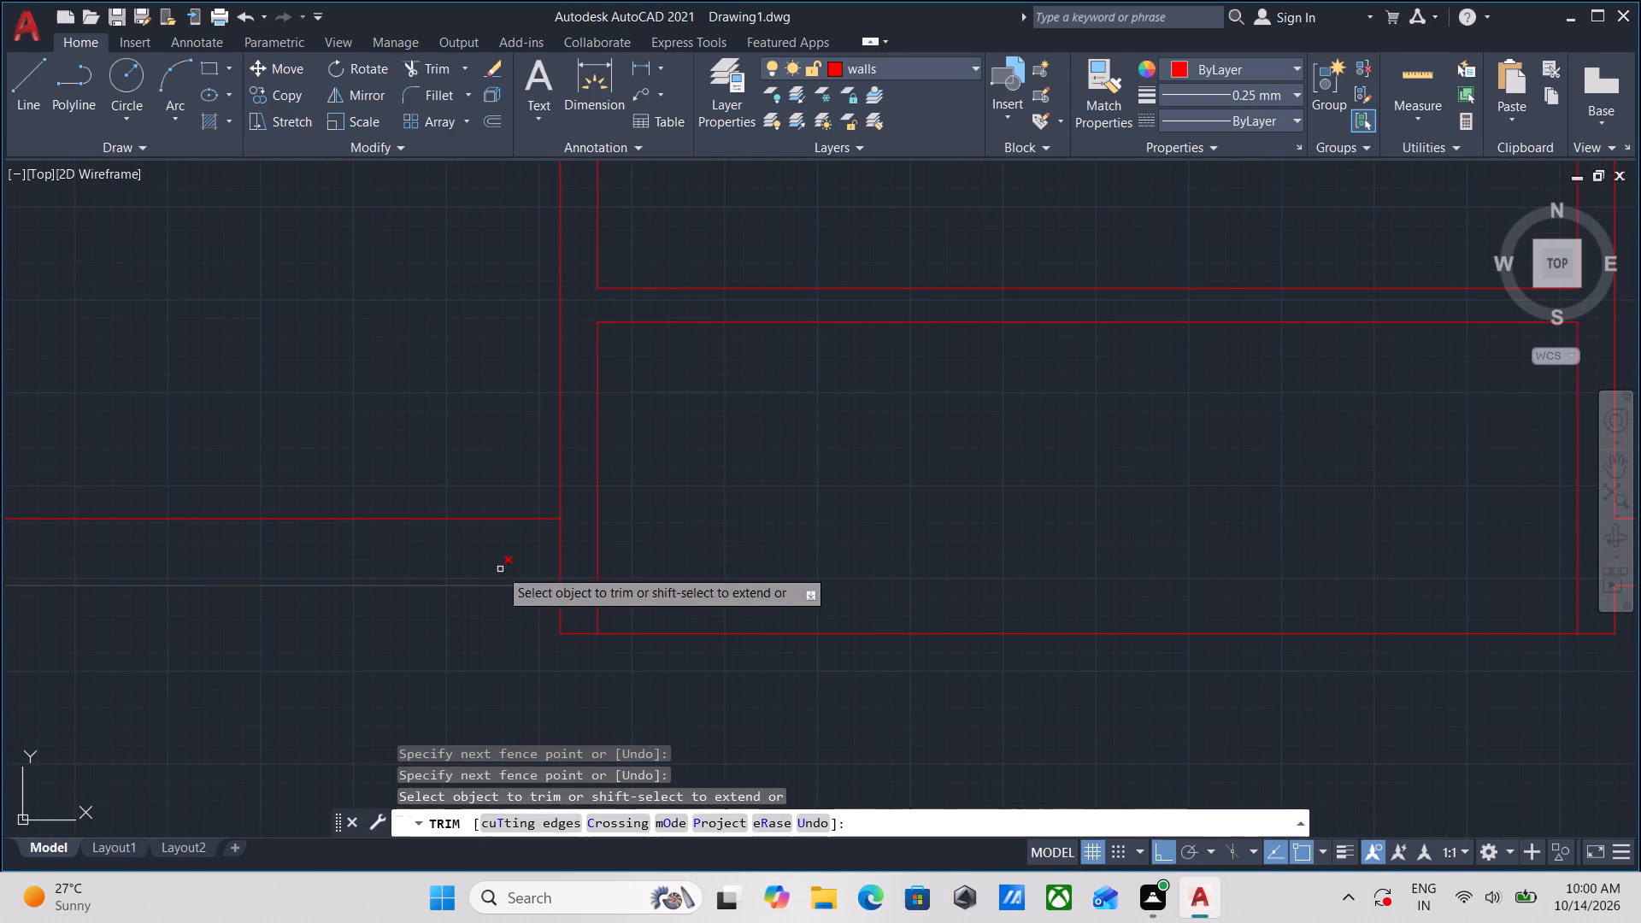
{"action": "left_click", "coordinate": [494, 560]}
{"action": "left_click", "coordinate": [576, 548]}
{"action": "scroll", "coordinate": [576, 548], "scroll_direction": "down", "scroll_amount": 3}
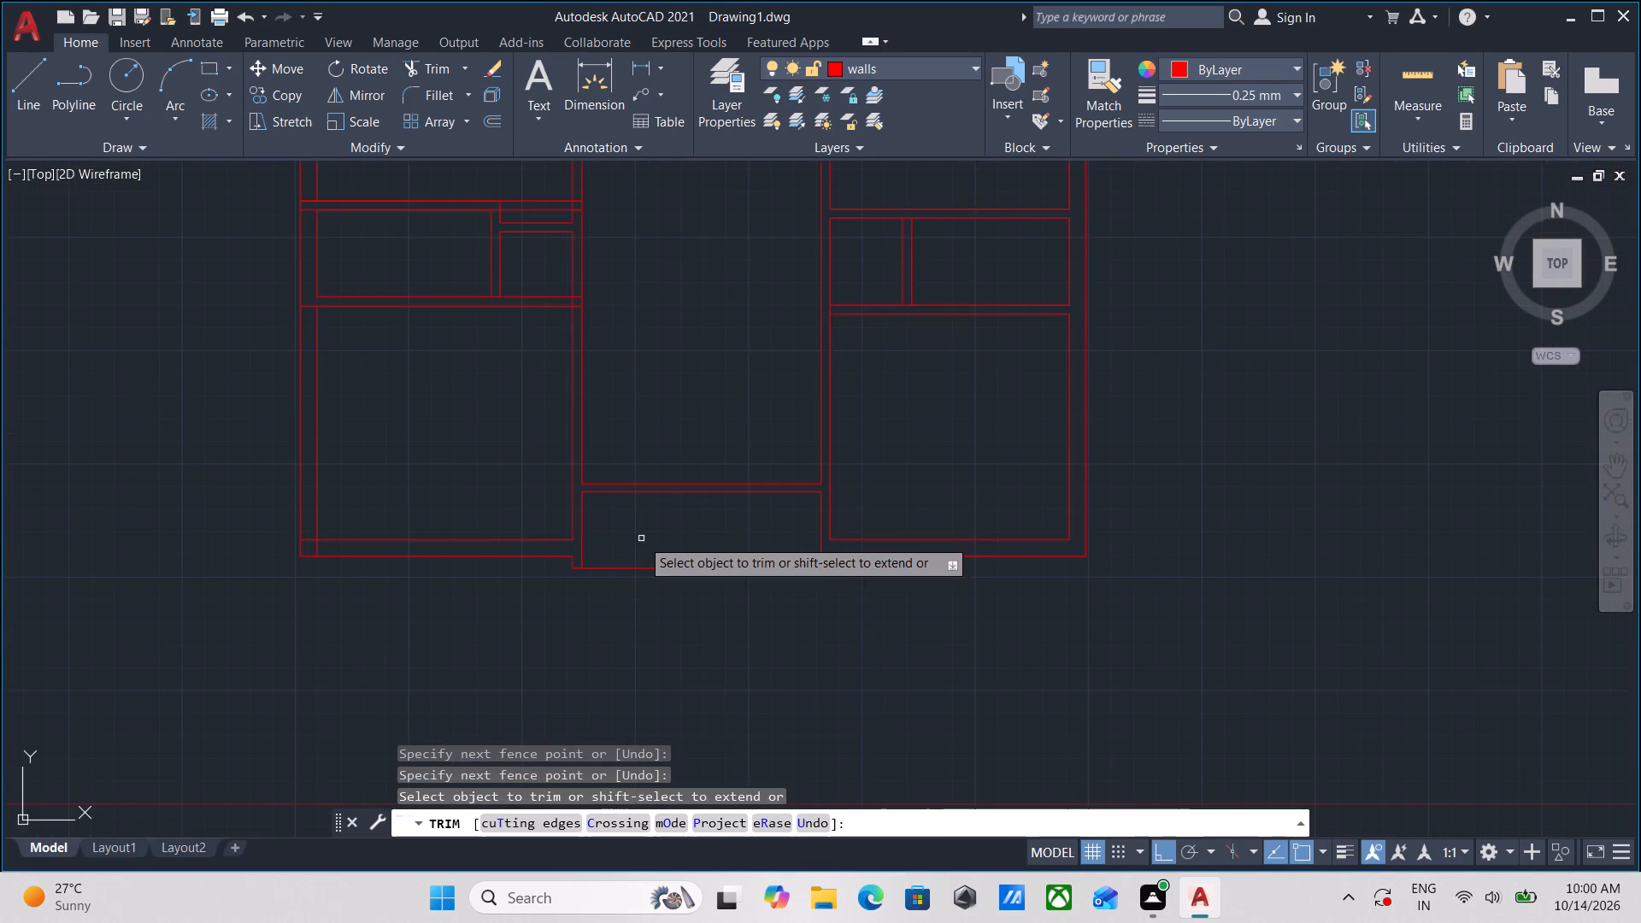
Examine the lower rooms, the left and right wings and the front bay for wall junctions needing cleanup.
{"action": "middle_click_drag", "start_coordinate": [662, 529], "coordinate": [638, 597]}
{"action": "middle_click_drag", "start_coordinate": [688, 422], "coordinate": [672, 535]}
{"action": "scroll", "coordinate": [664, 482], "scroll_direction": "down", "scroll_amount": 1}
{"action": "middle_click_drag", "start_coordinate": [664, 482], "coordinate": [646, 551]}
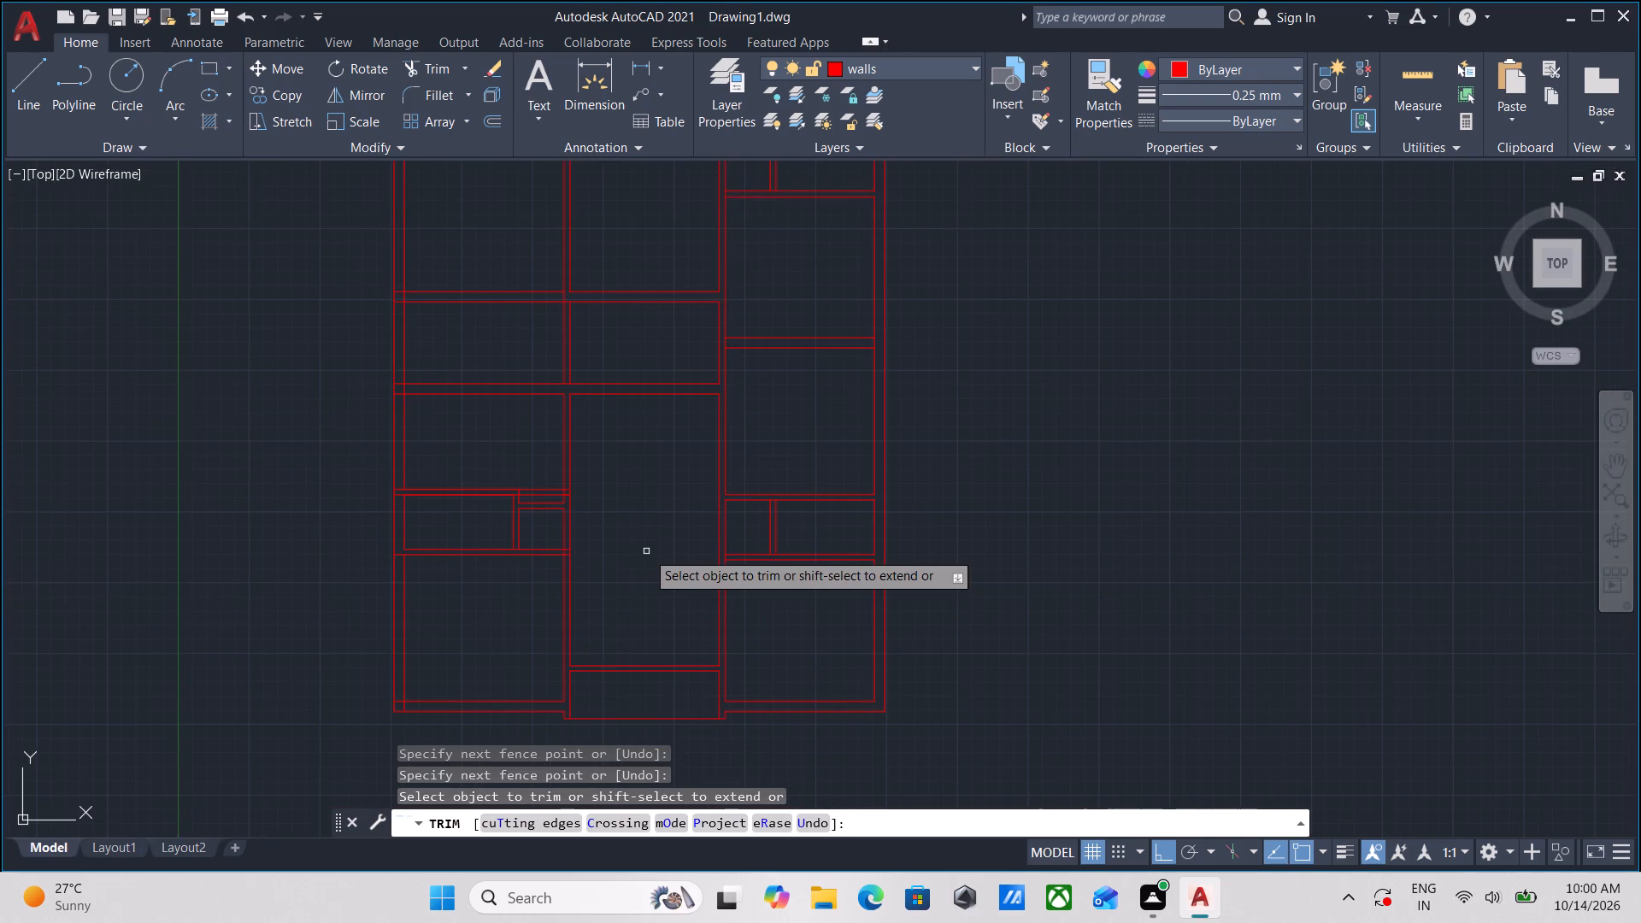
{"action": "middle_click_drag", "start_coordinate": [643, 560], "coordinate": [649, 647]}
{"action": "middle_click_drag", "start_coordinate": [649, 554], "coordinate": [642, 502]}
{"action": "middle_click_drag", "start_coordinate": [652, 610], "coordinate": [726, 395]}
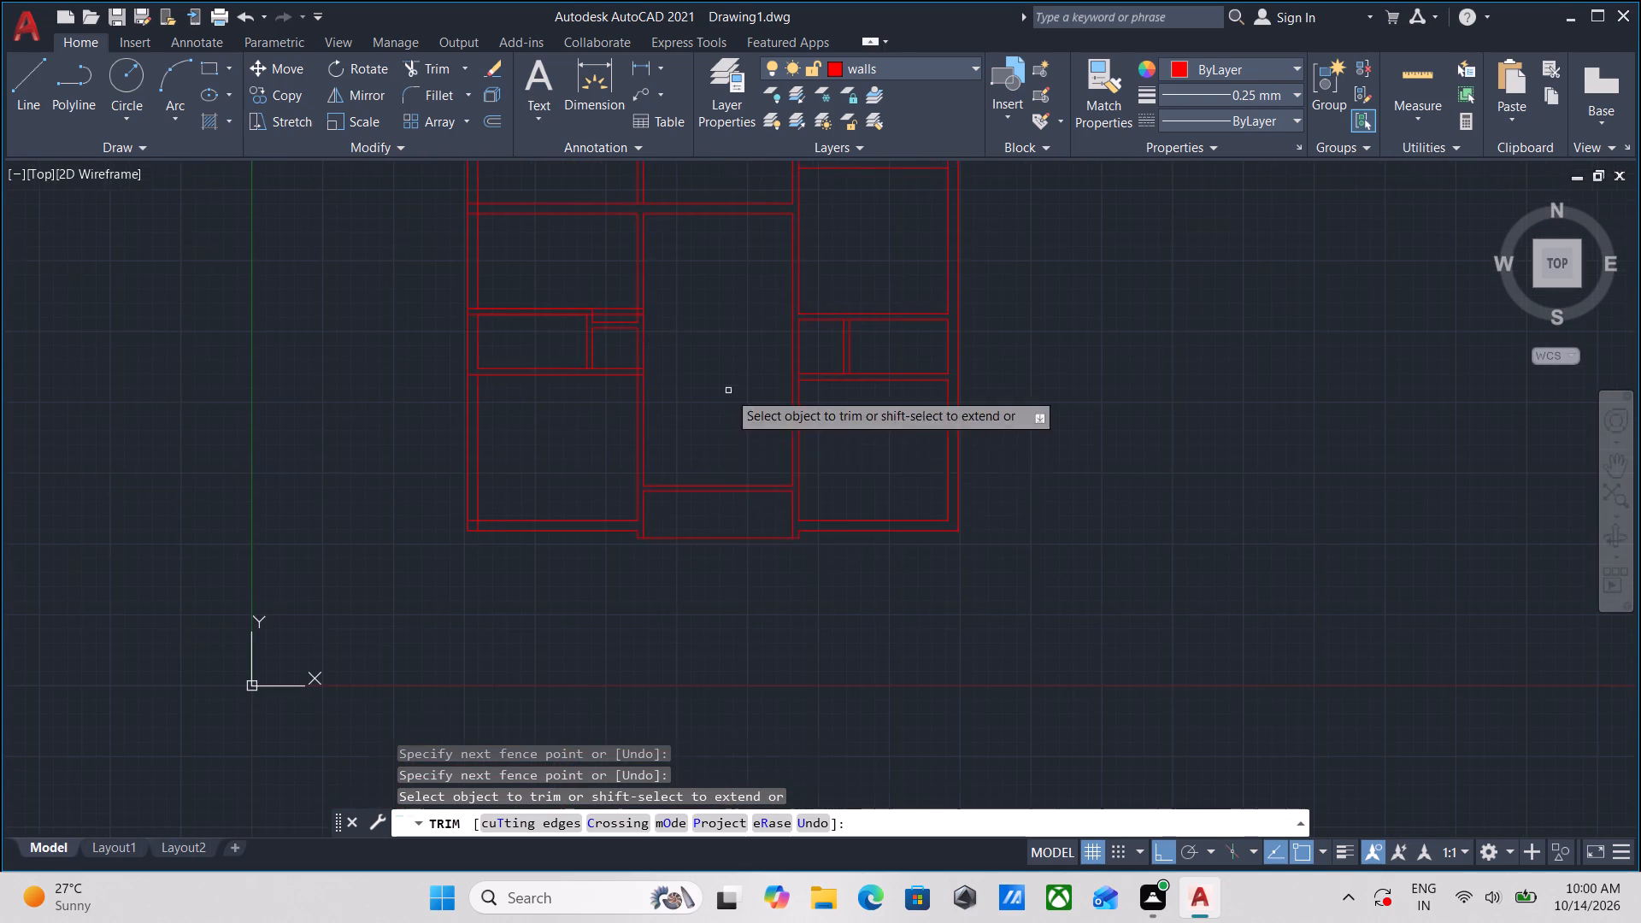
{"action": "scroll", "coordinate": [689, 613], "scroll_direction": "up", "scroll_amount": 2}
{"action": "middle_click_drag", "start_coordinate": [679, 598], "coordinate": [688, 720]}
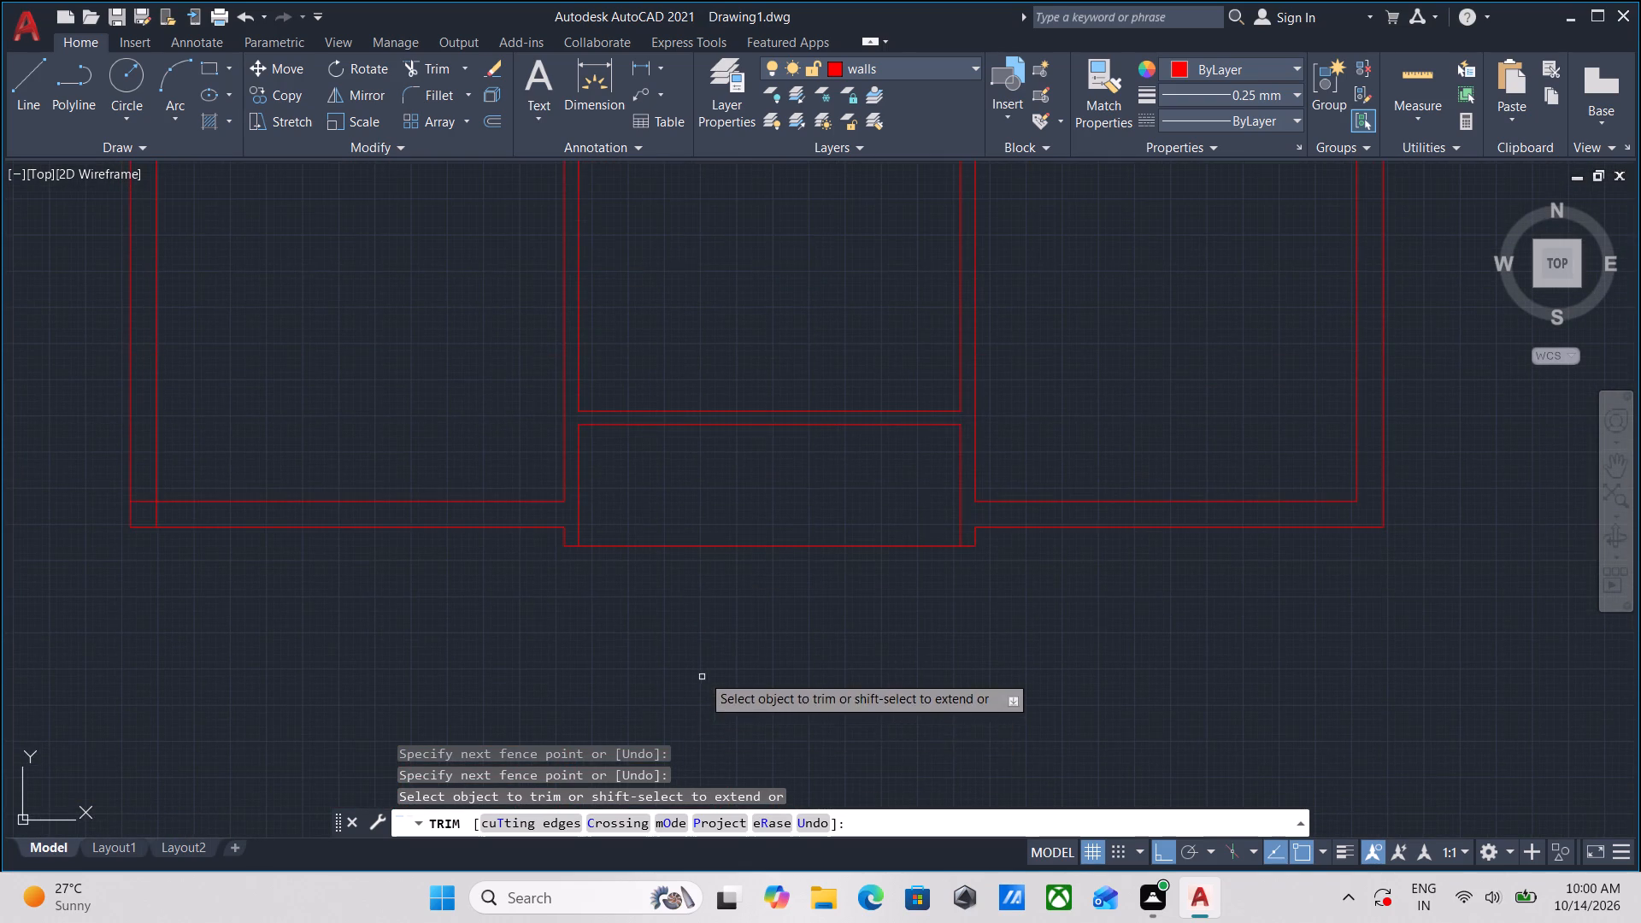
{"action": "middle_click_drag", "start_coordinate": [702, 645], "coordinate": [754, 754]}
{"action": "key", "text": "Escape"}
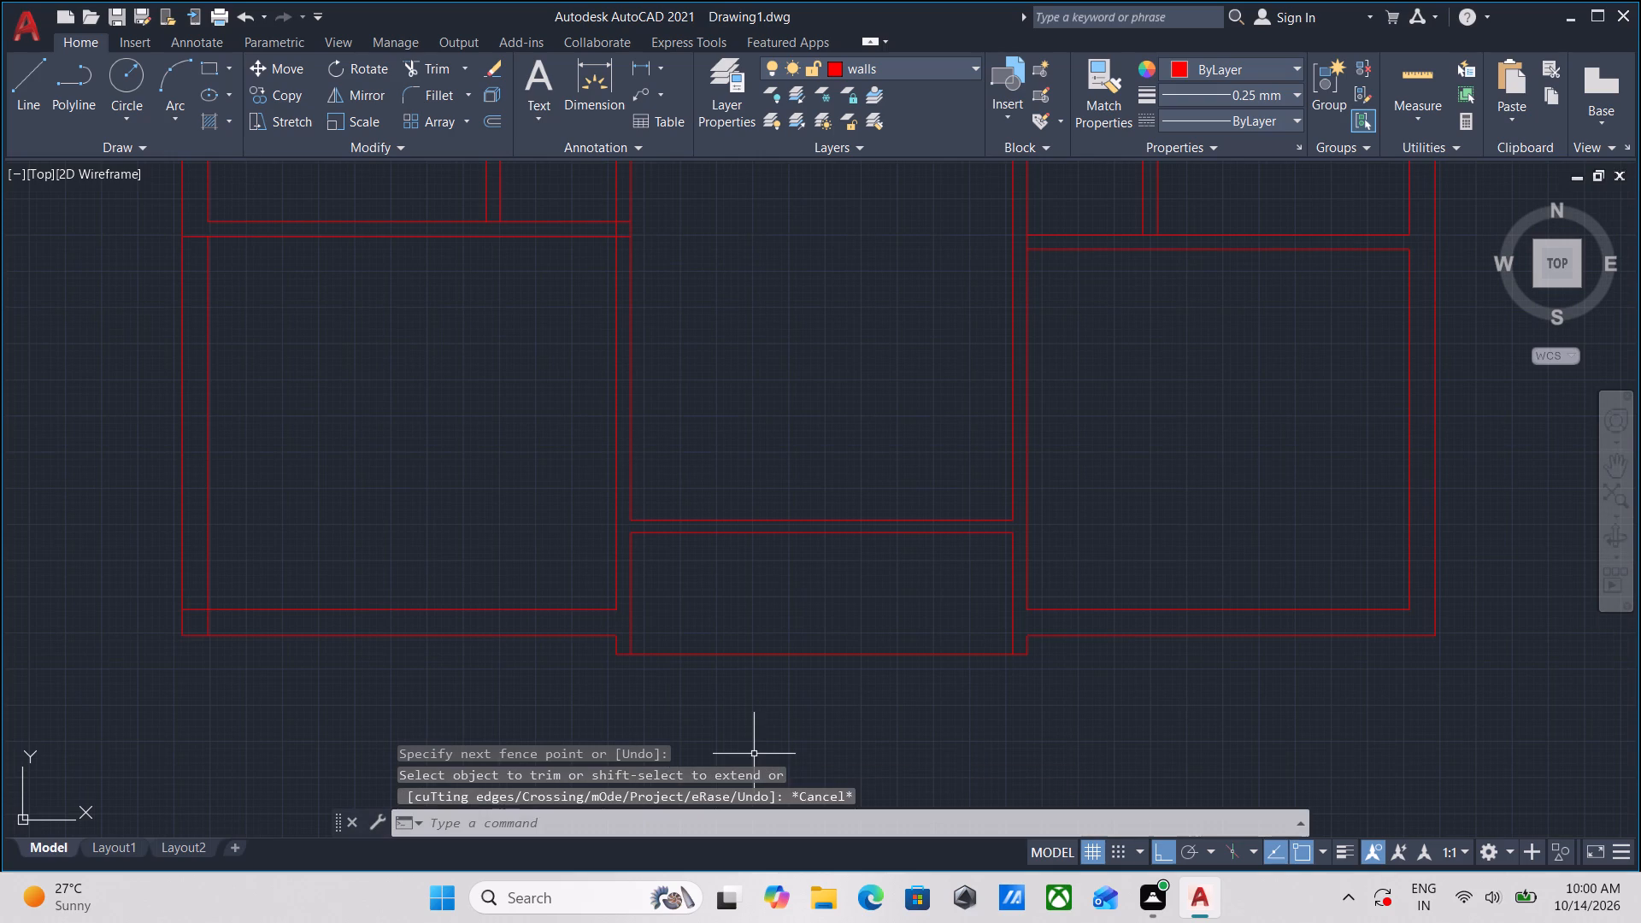
{"action": "middle_click_drag", "start_coordinate": [764, 395], "coordinate": [724, 658]}
{"action": "scroll", "coordinate": [749, 584], "scroll_direction": "down", "scroll_amount": 2}
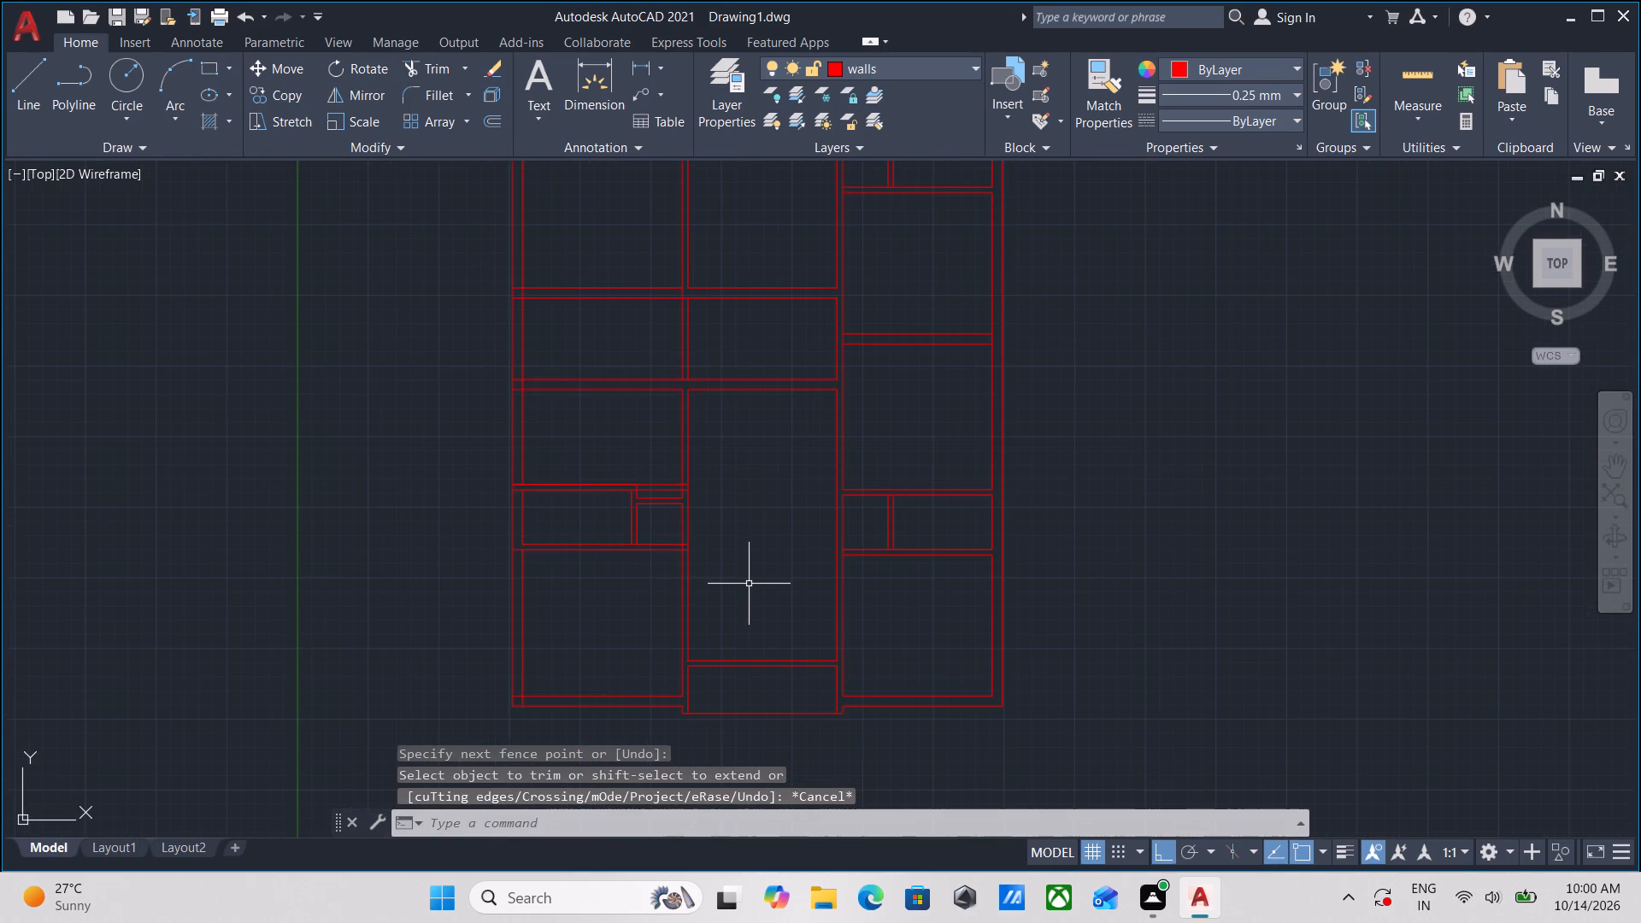
{"action": "middle_click_drag", "start_coordinate": [748, 589], "coordinate": [729, 516]}
{"action": "scroll", "coordinate": [739, 612], "scroll_direction": "up", "scroll_amount": 2}
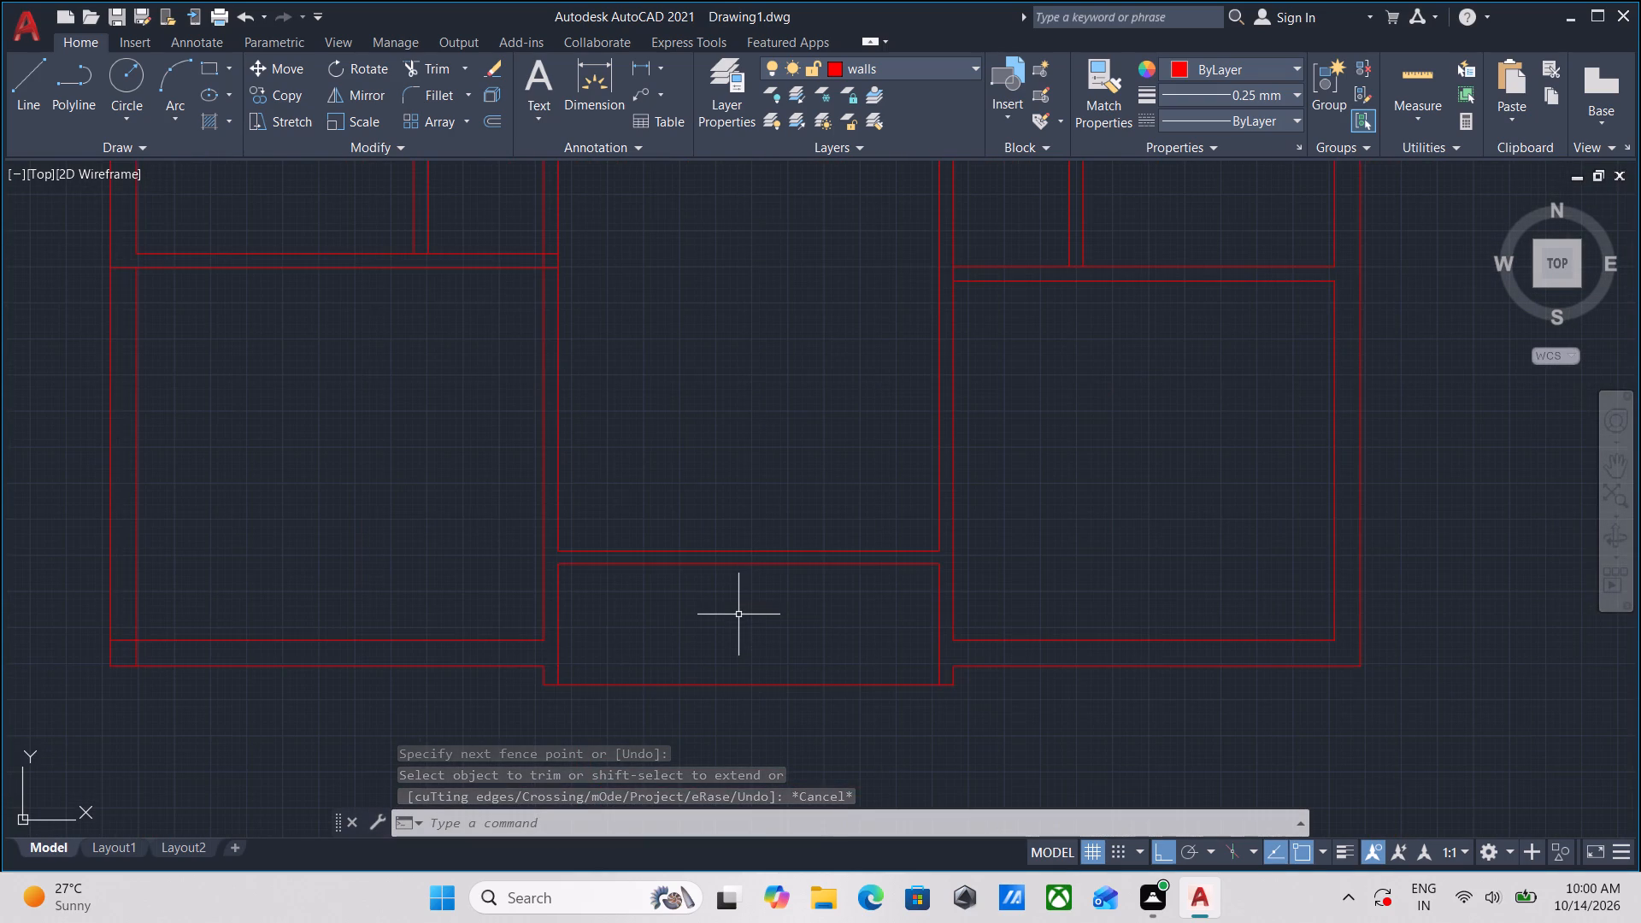
Measure the front bay and the lower left rooms using the quick geometry measurement.
{"action": "type", "text": "mea"}
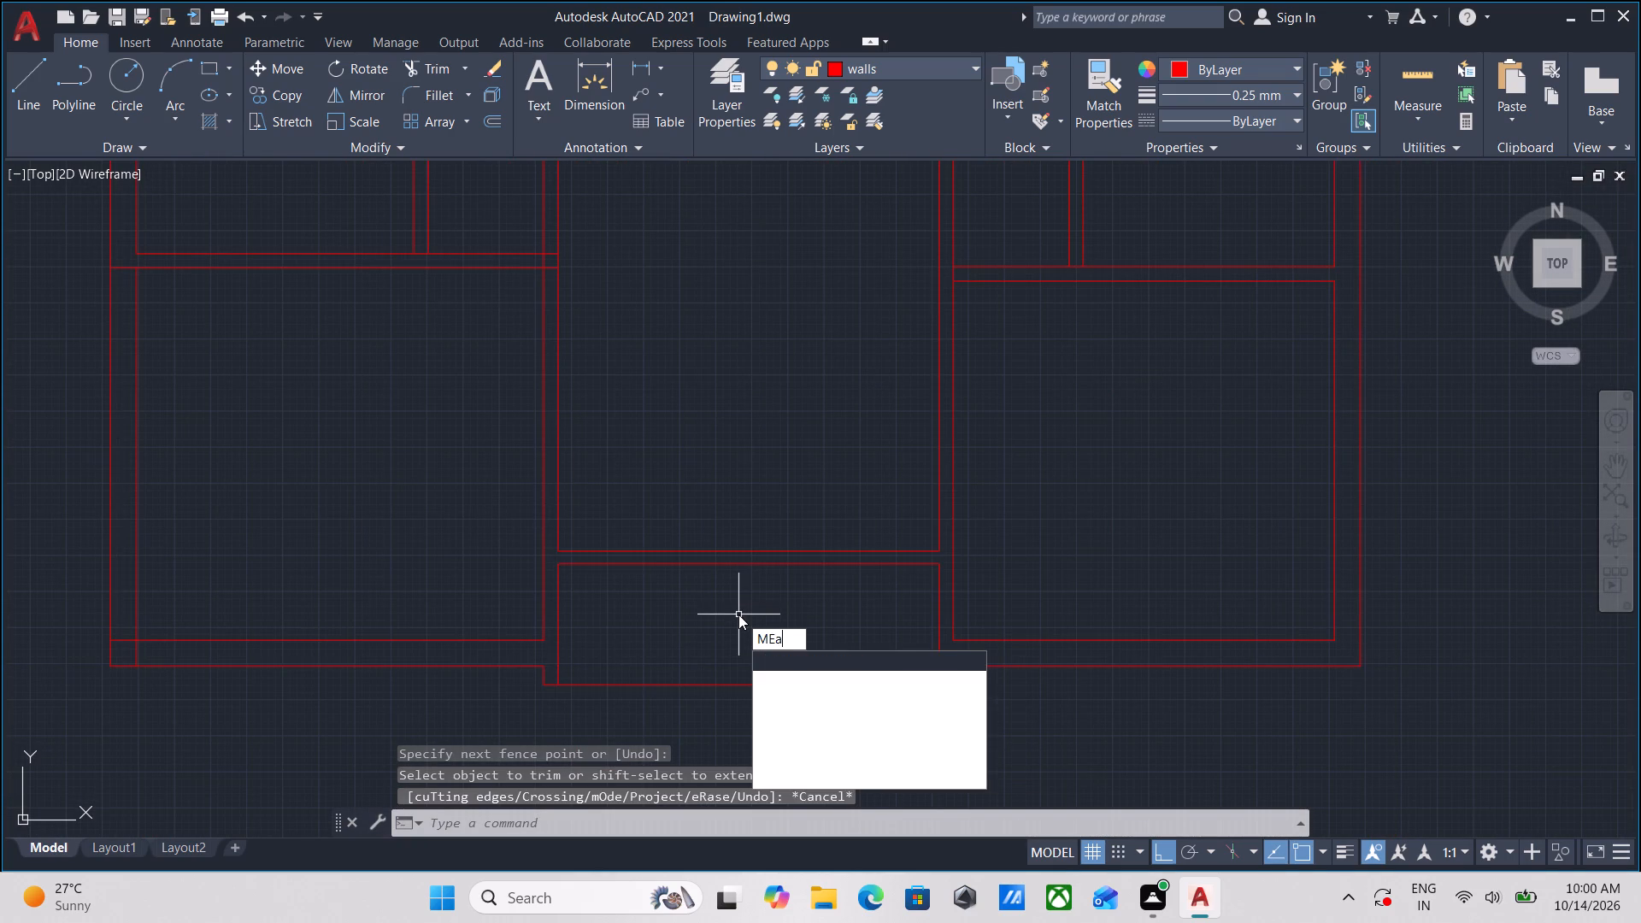
{"action": "key", "text": "Return"}
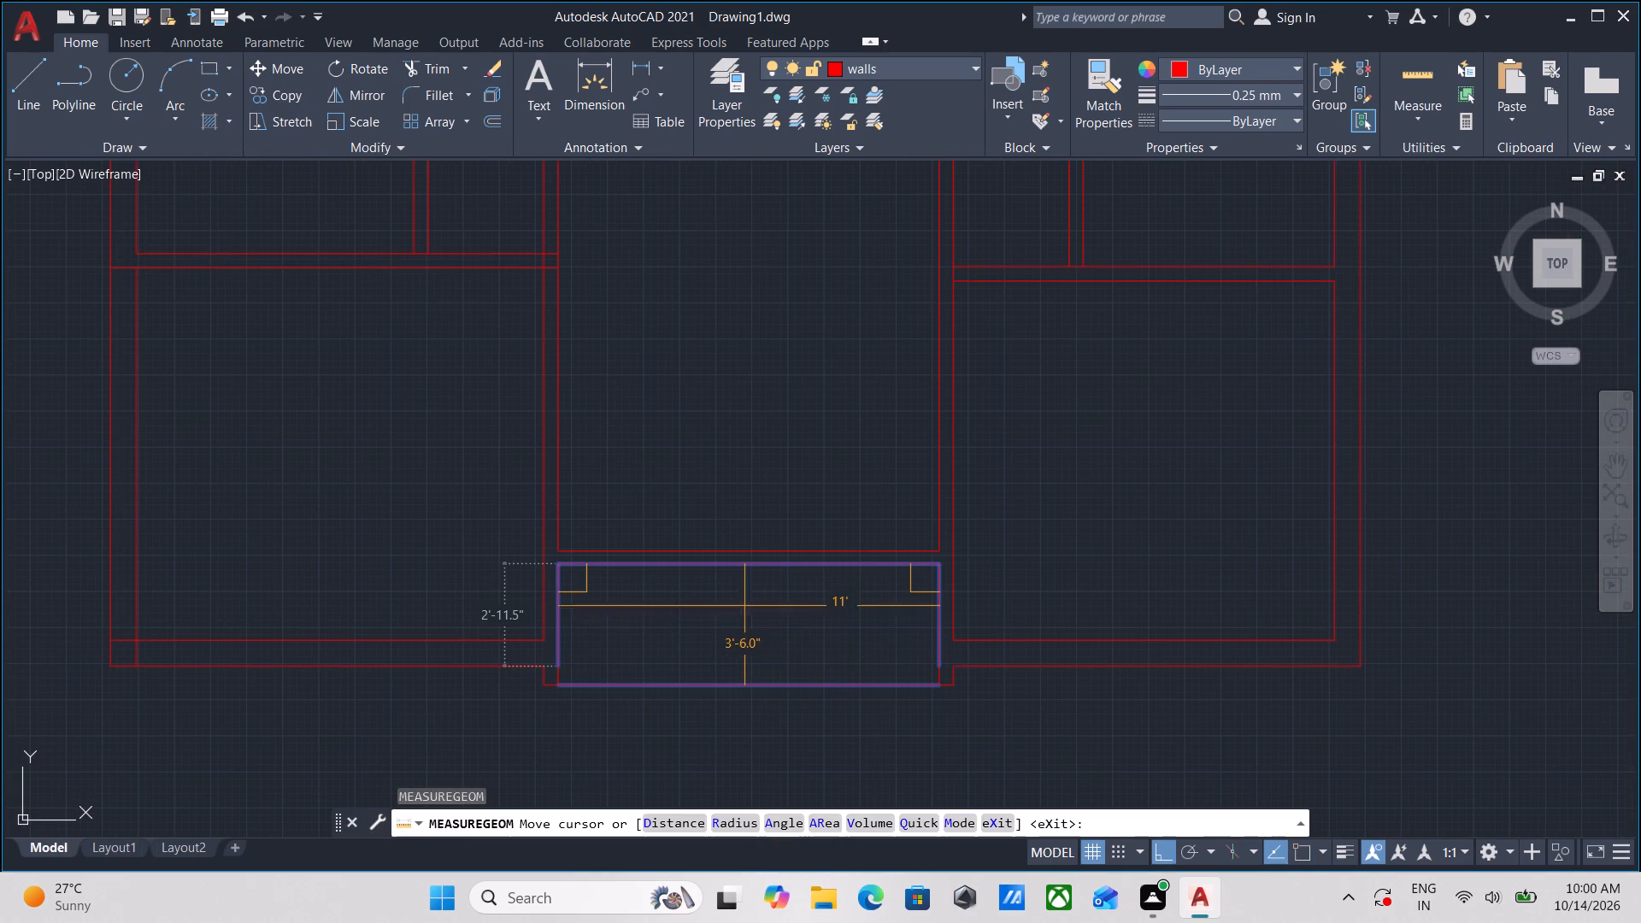
{"action": "middle_click_drag", "start_coordinate": [332, 483], "coordinate": [447, 626]}
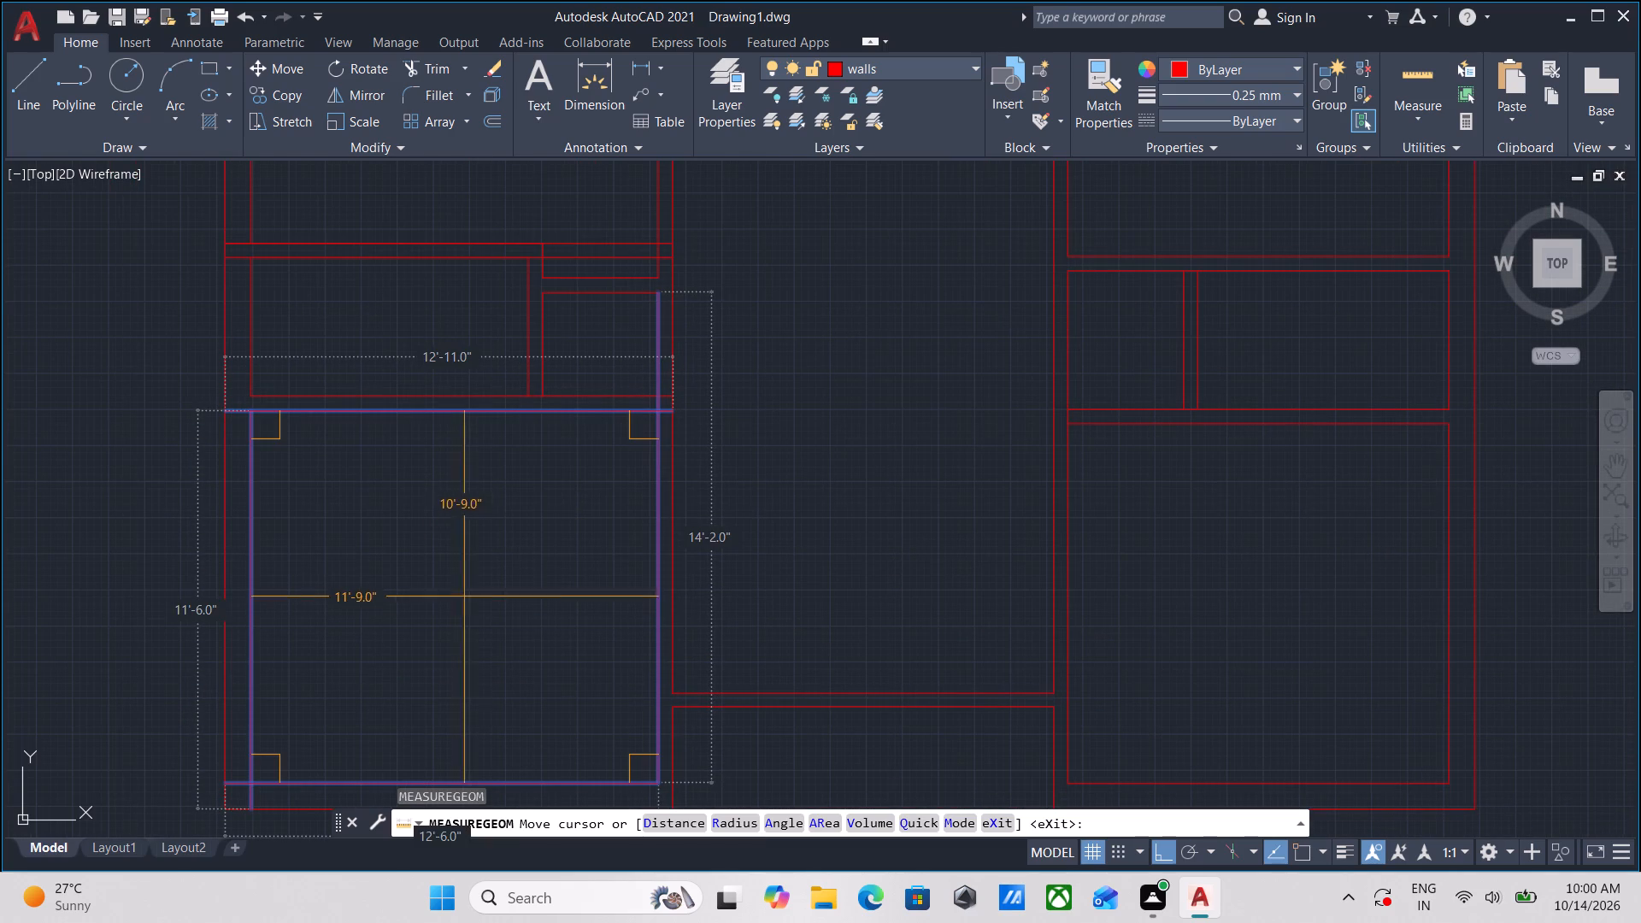
{"action": "middle_click_drag", "start_coordinate": [488, 577], "coordinate": [498, 661]}
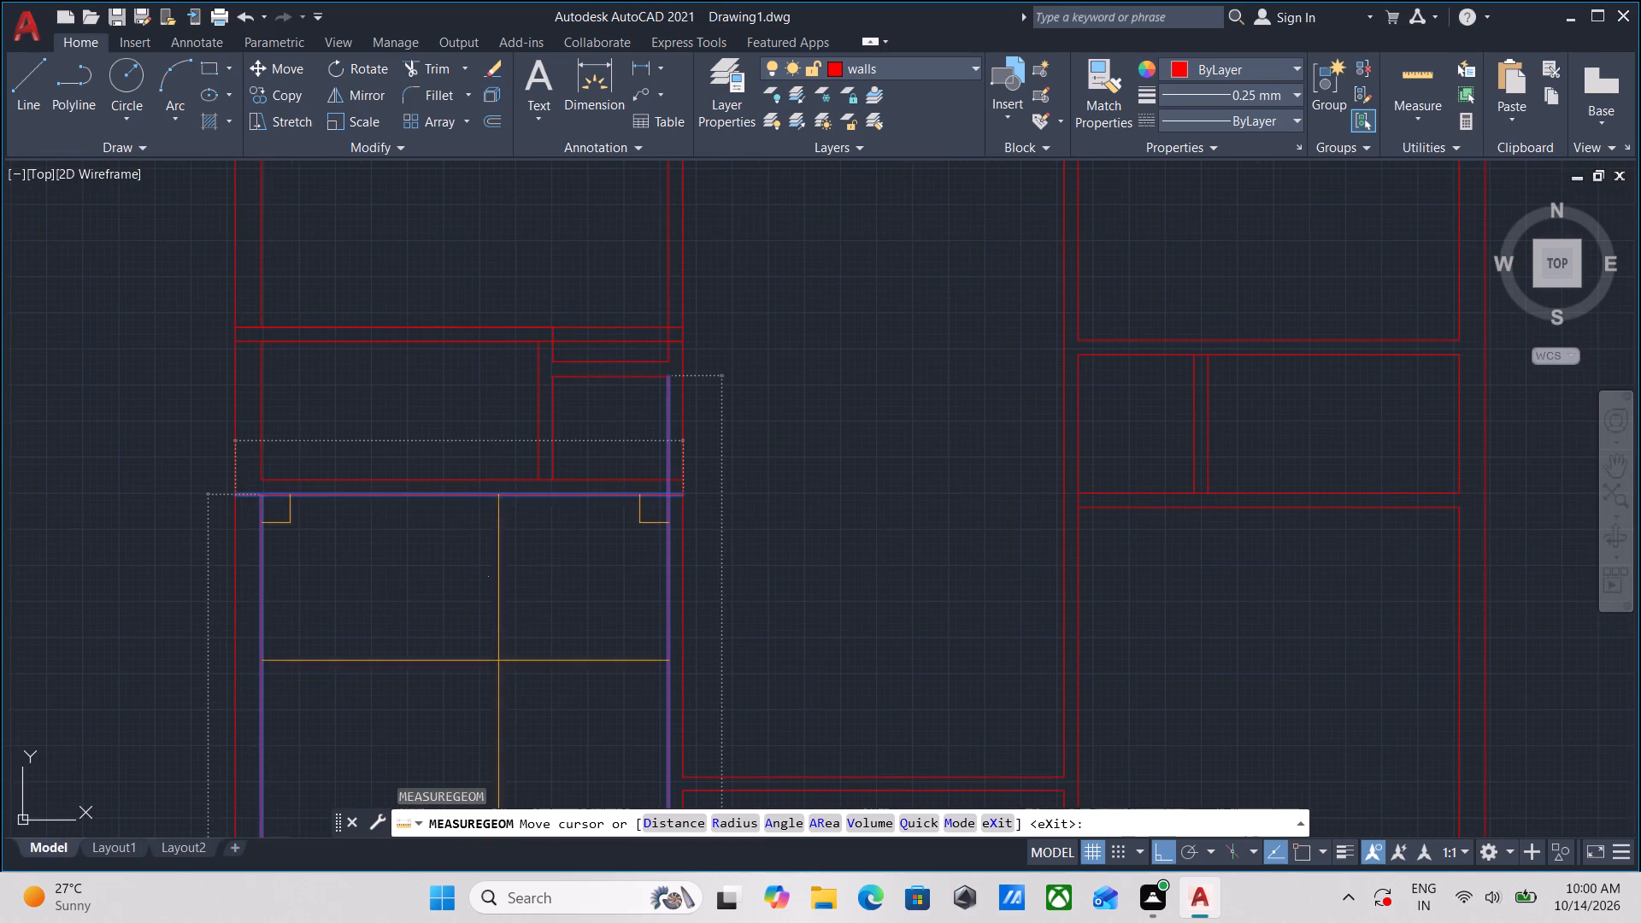
{"action": "middle_click_drag", "start_coordinate": [593, 413], "coordinate": [591, 534]}
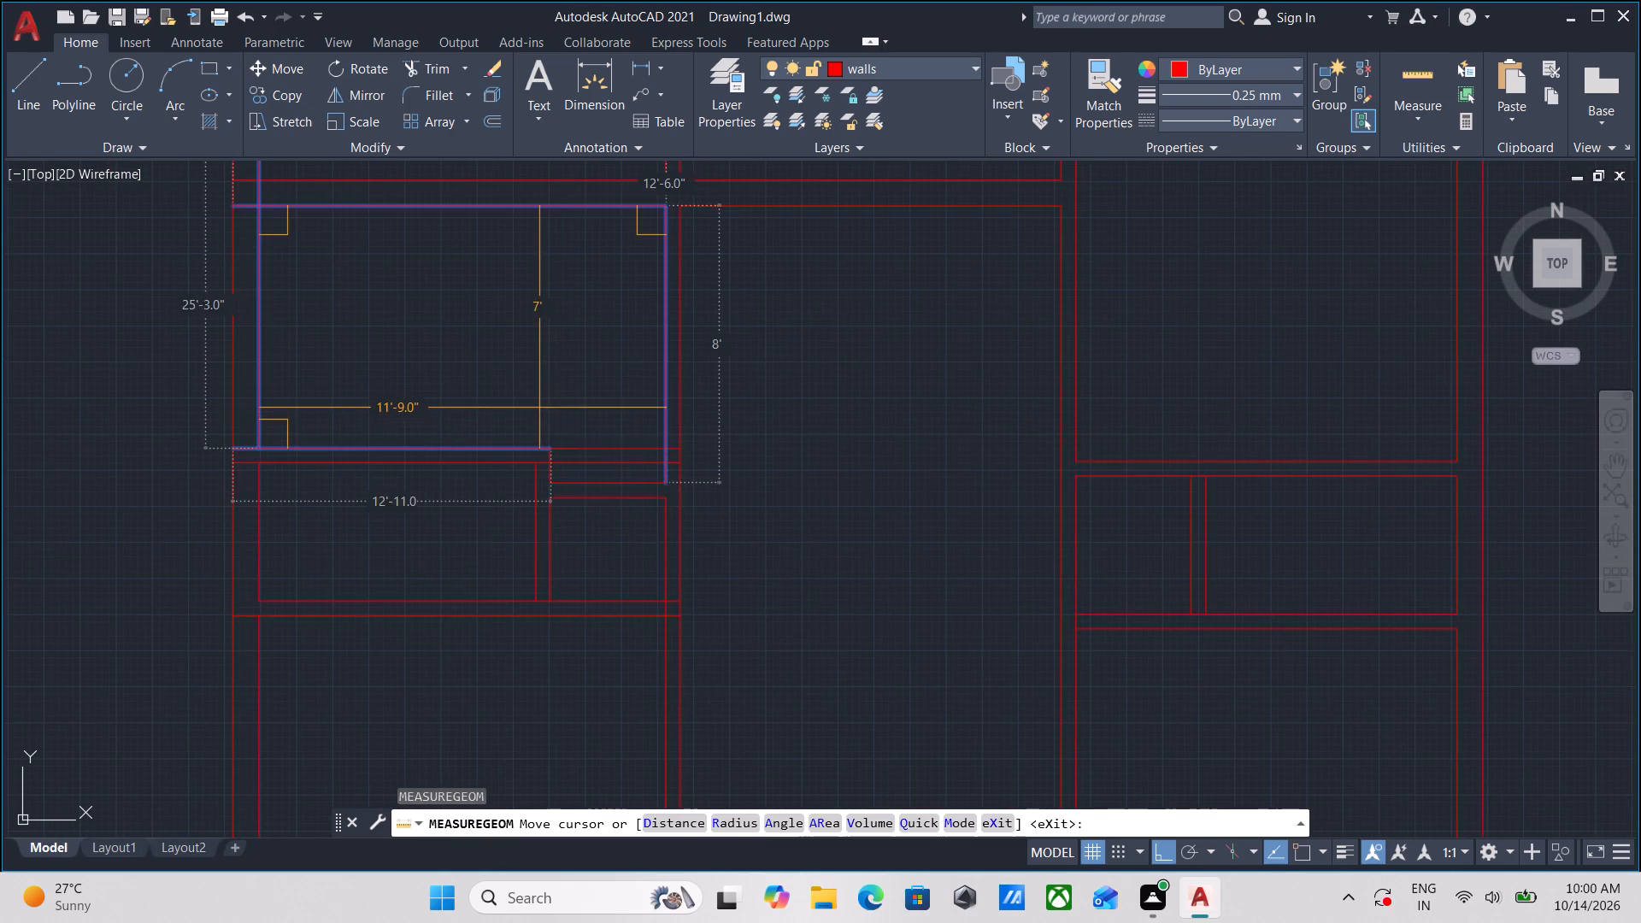
{"action": "middle_click_drag", "start_coordinate": [538, 408], "coordinate": [489, 514]}
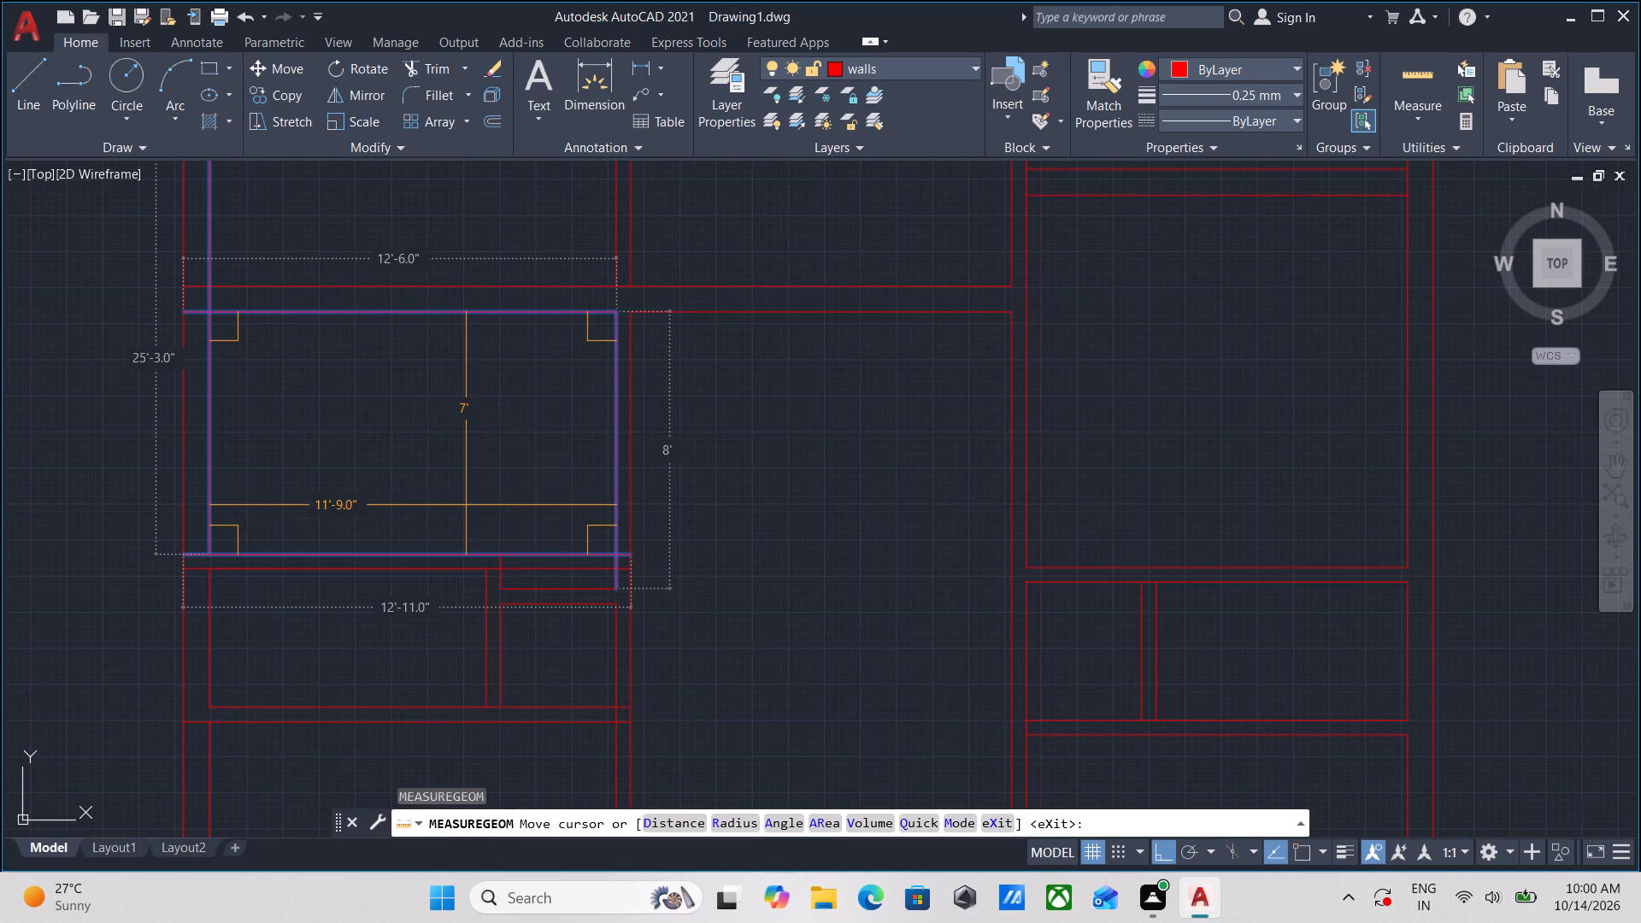
{"action": "scroll", "coordinate": [553, 585], "scroll_direction": "up", "scroll_amount": 3}
{"action": "key", "text": "Escape"}
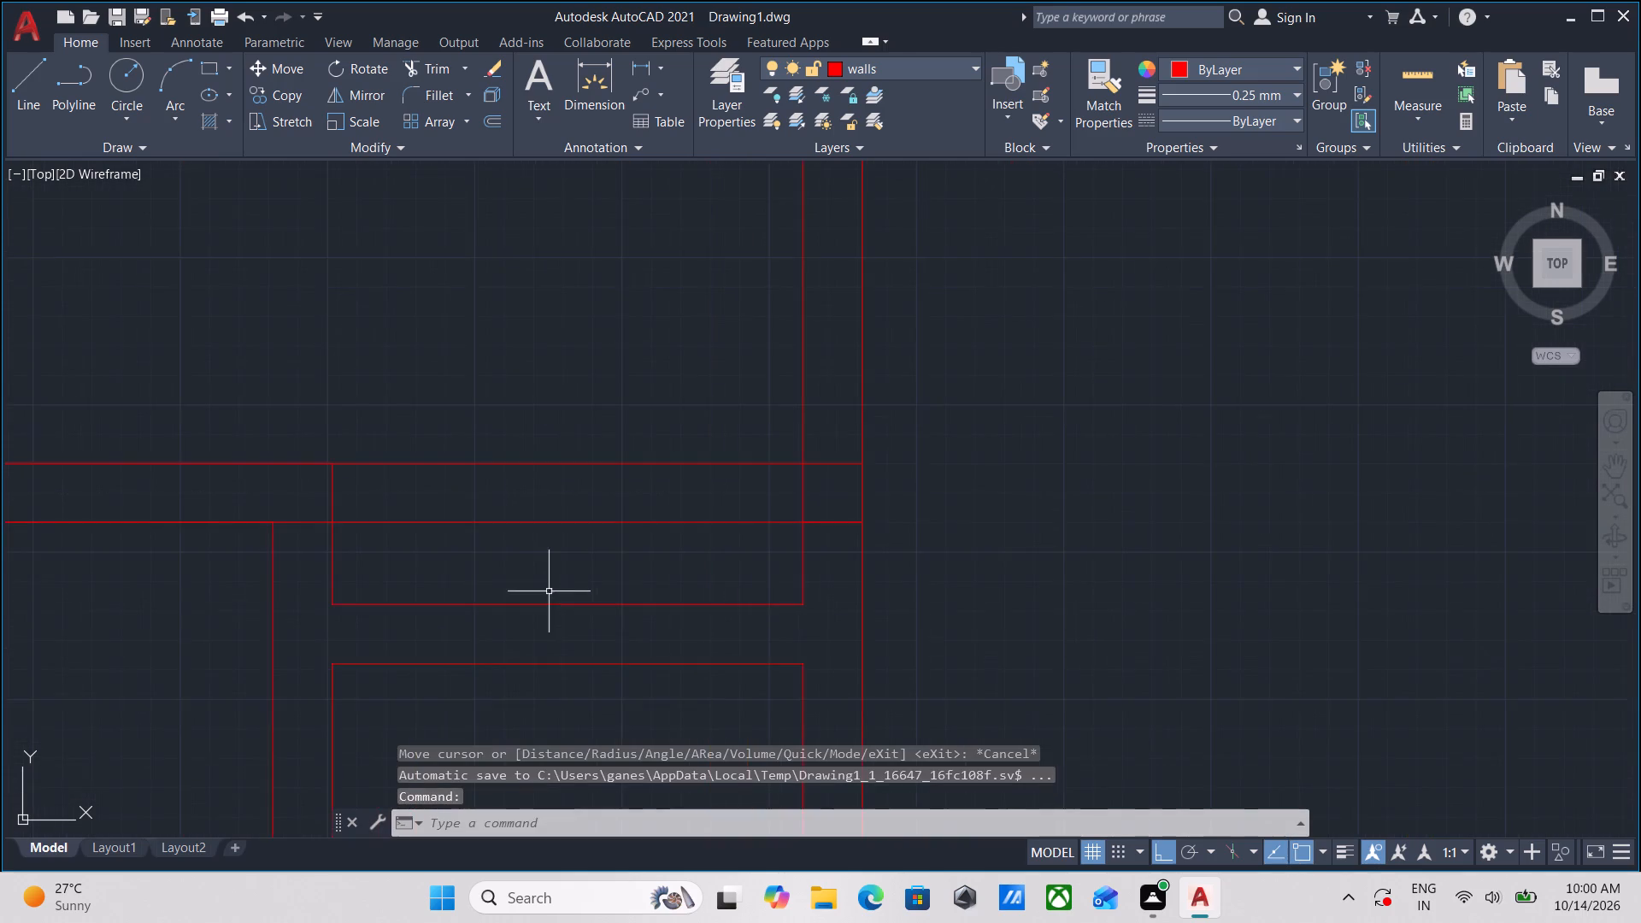
Trim the two partition lines crossing the recess beside the lower left small rooms, and the leftover stub at the stepped corner.
{"action": "scroll", "coordinate": [552, 555], "scroll_direction": "down", "scroll_amount": 1}
{"action": "middle_click_drag", "start_coordinate": [552, 554], "coordinate": [552, 596]}
{"action": "scroll", "coordinate": [612, 567], "scroll_direction": "down", "scroll_amount": 2}
{"action": "middle_click_drag", "start_coordinate": [614, 567], "coordinate": [540, 523]}
{"action": "scroll", "coordinate": [518, 538], "scroll_direction": "up", "scroll_amount": 2}
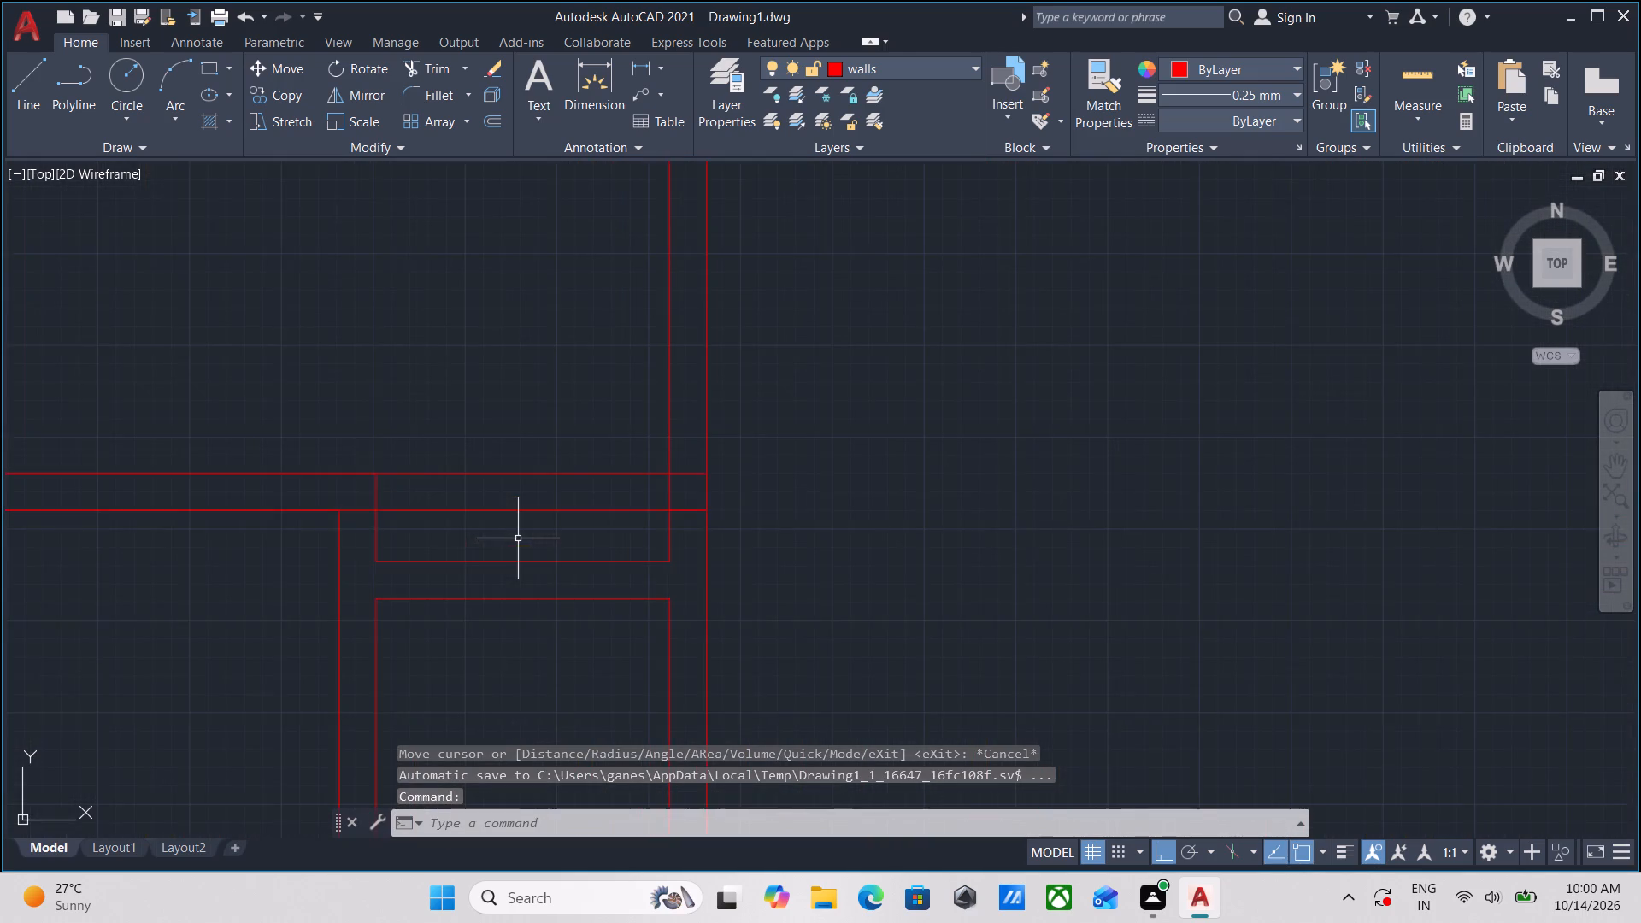
{"action": "middle_click_drag", "start_coordinate": [518, 538], "coordinate": [518, 585]}
{"action": "type", "text": "tr"}
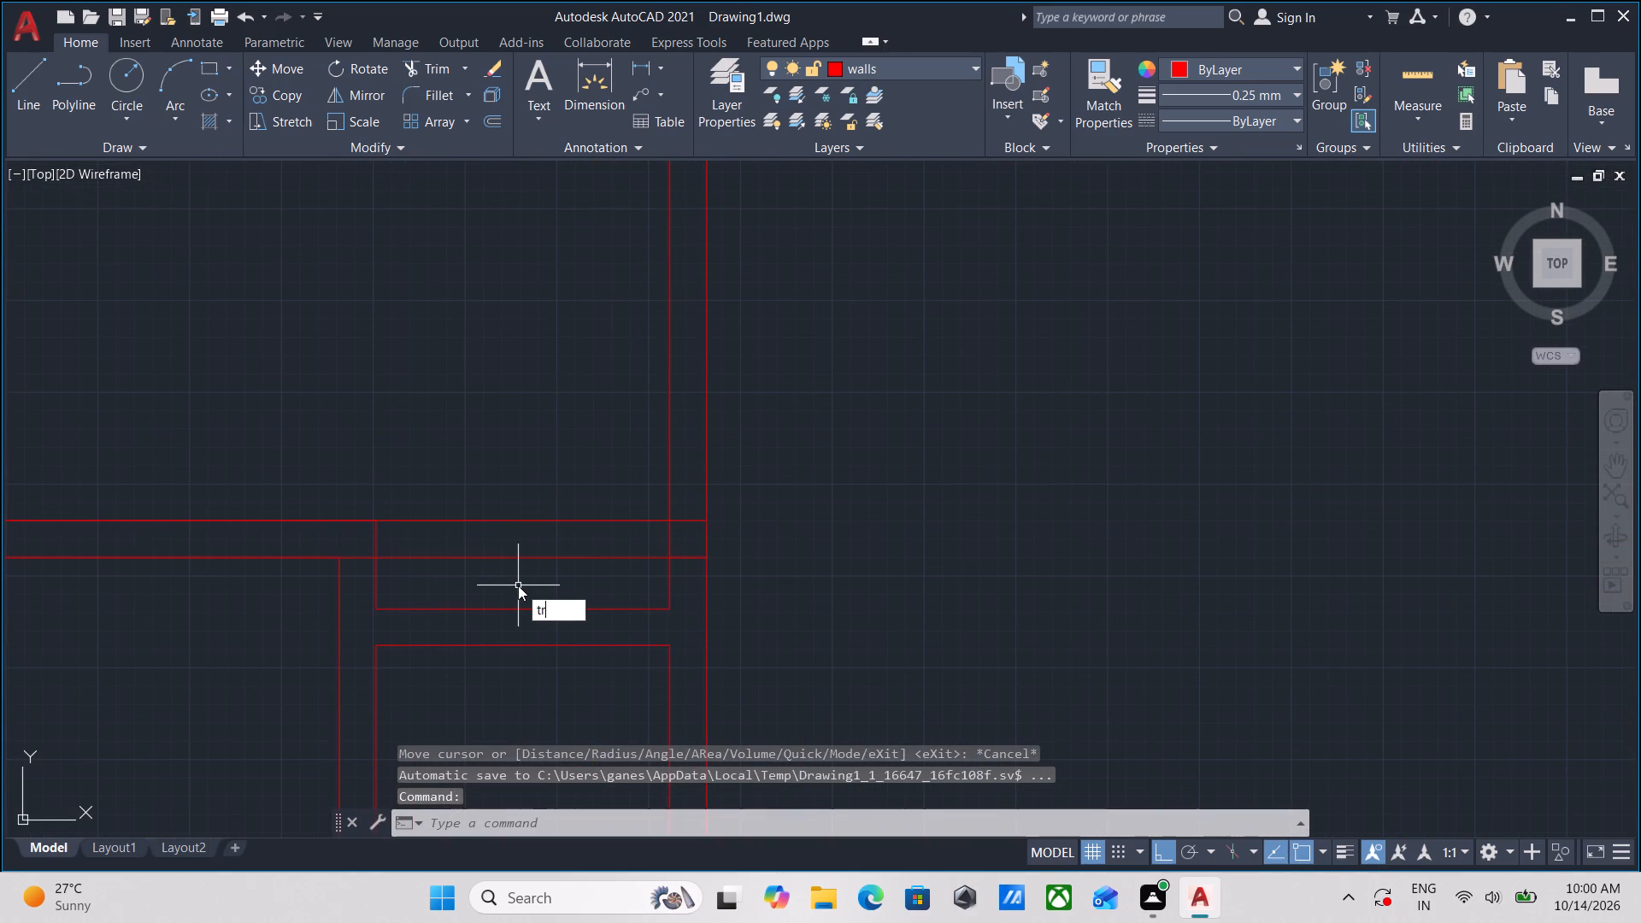
{"action": "key", "text": "Return"}
{"action": "left_click", "coordinate": [518, 585]}
{"action": "left_click", "coordinate": [591, 404]}
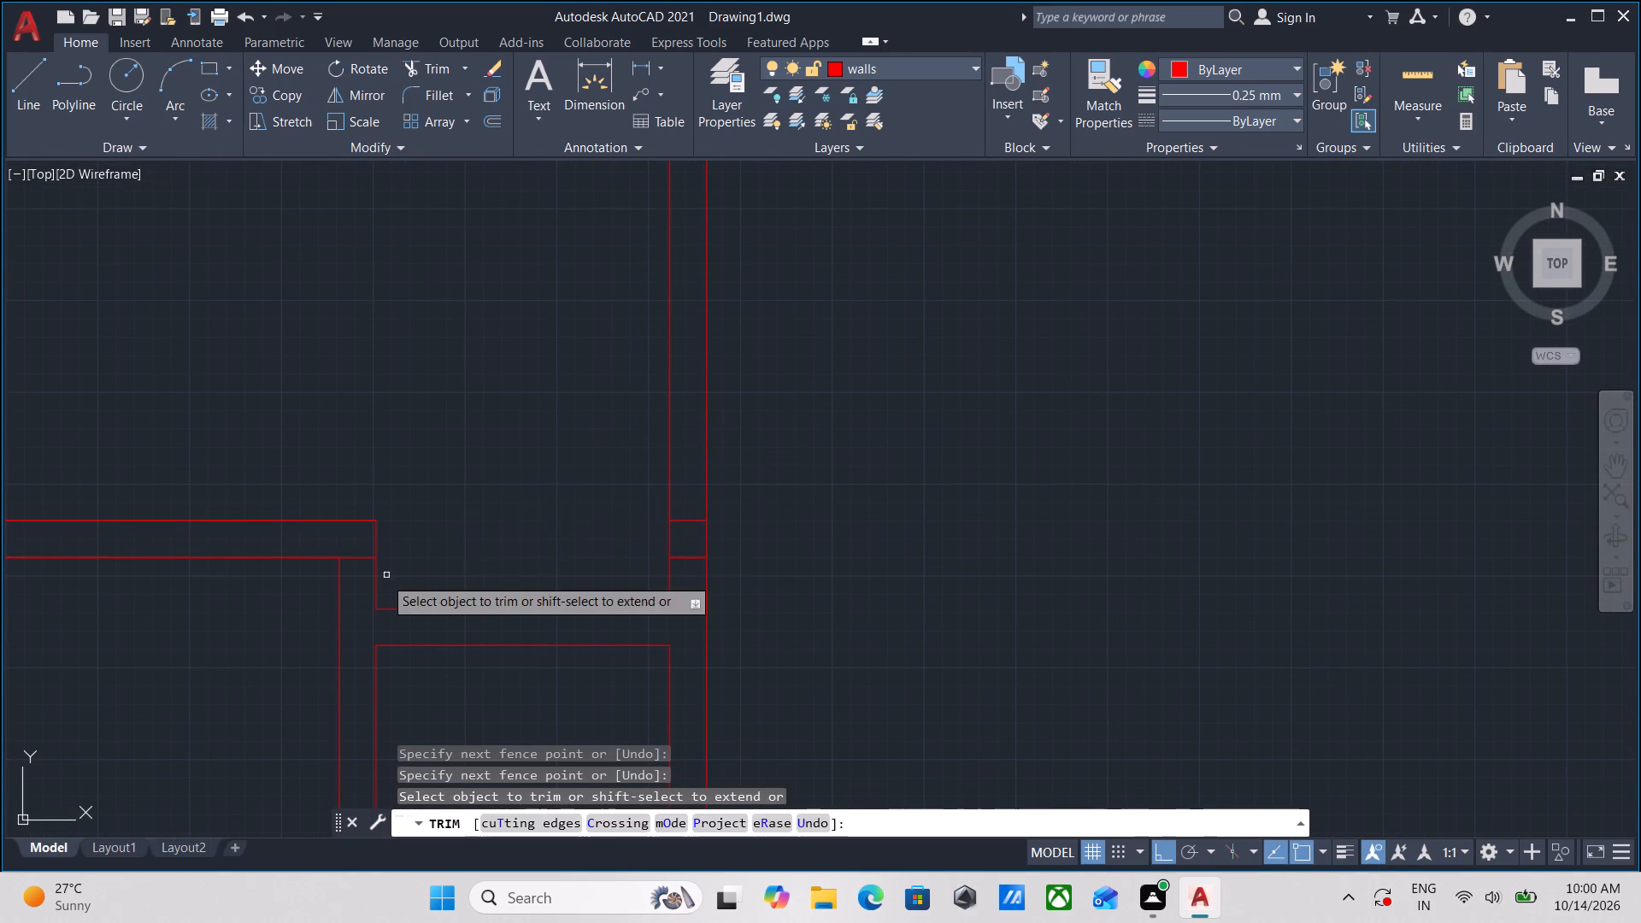
{"action": "scroll", "coordinate": [359, 582], "scroll_direction": "up", "scroll_amount": 3}
{"action": "left_click", "coordinate": [355, 578]}
{"action": "left_click", "coordinate": [362, 461]}
{"action": "scroll", "coordinate": [362, 461], "scroll_direction": "down", "scroll_amount": 4}
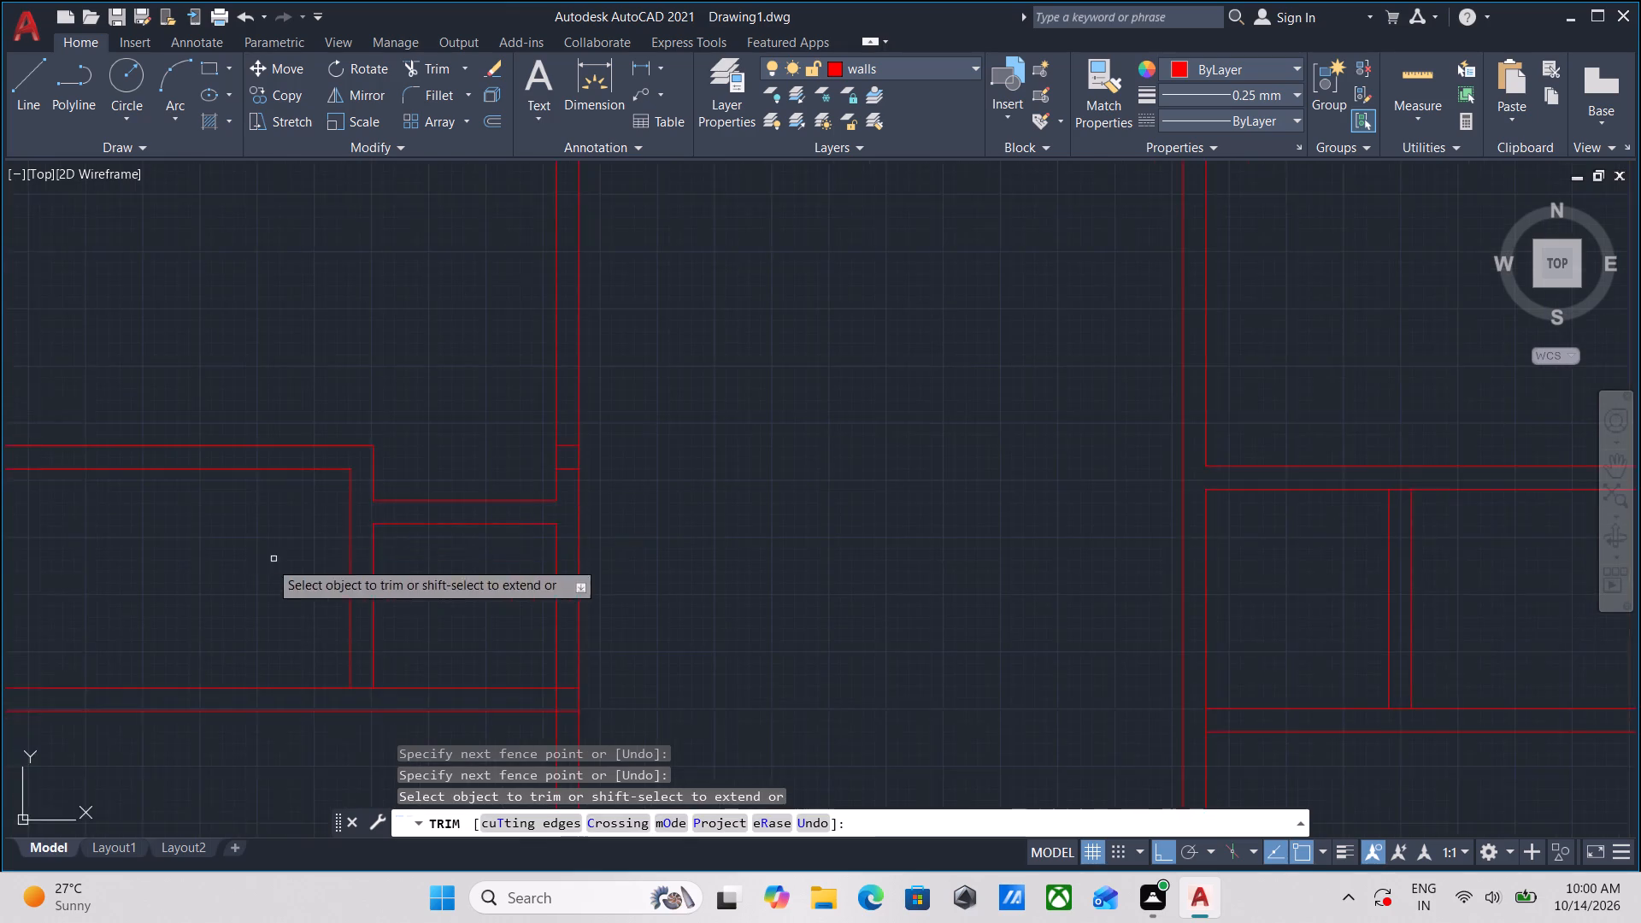
{"action": "scroll", "coordinate": [250, 566], "scroll_direction": "down", "scroll_amount": 1}
{"action": "middle_click_drag", "start_coordinate": [250, 566], "coordinate": [491, 535]}
{"action": "scroll", "coordinate": [314, 537], "scroll_direction": "up", "scroll_amount": 1}
{"action": "key", "text": "Escape"}
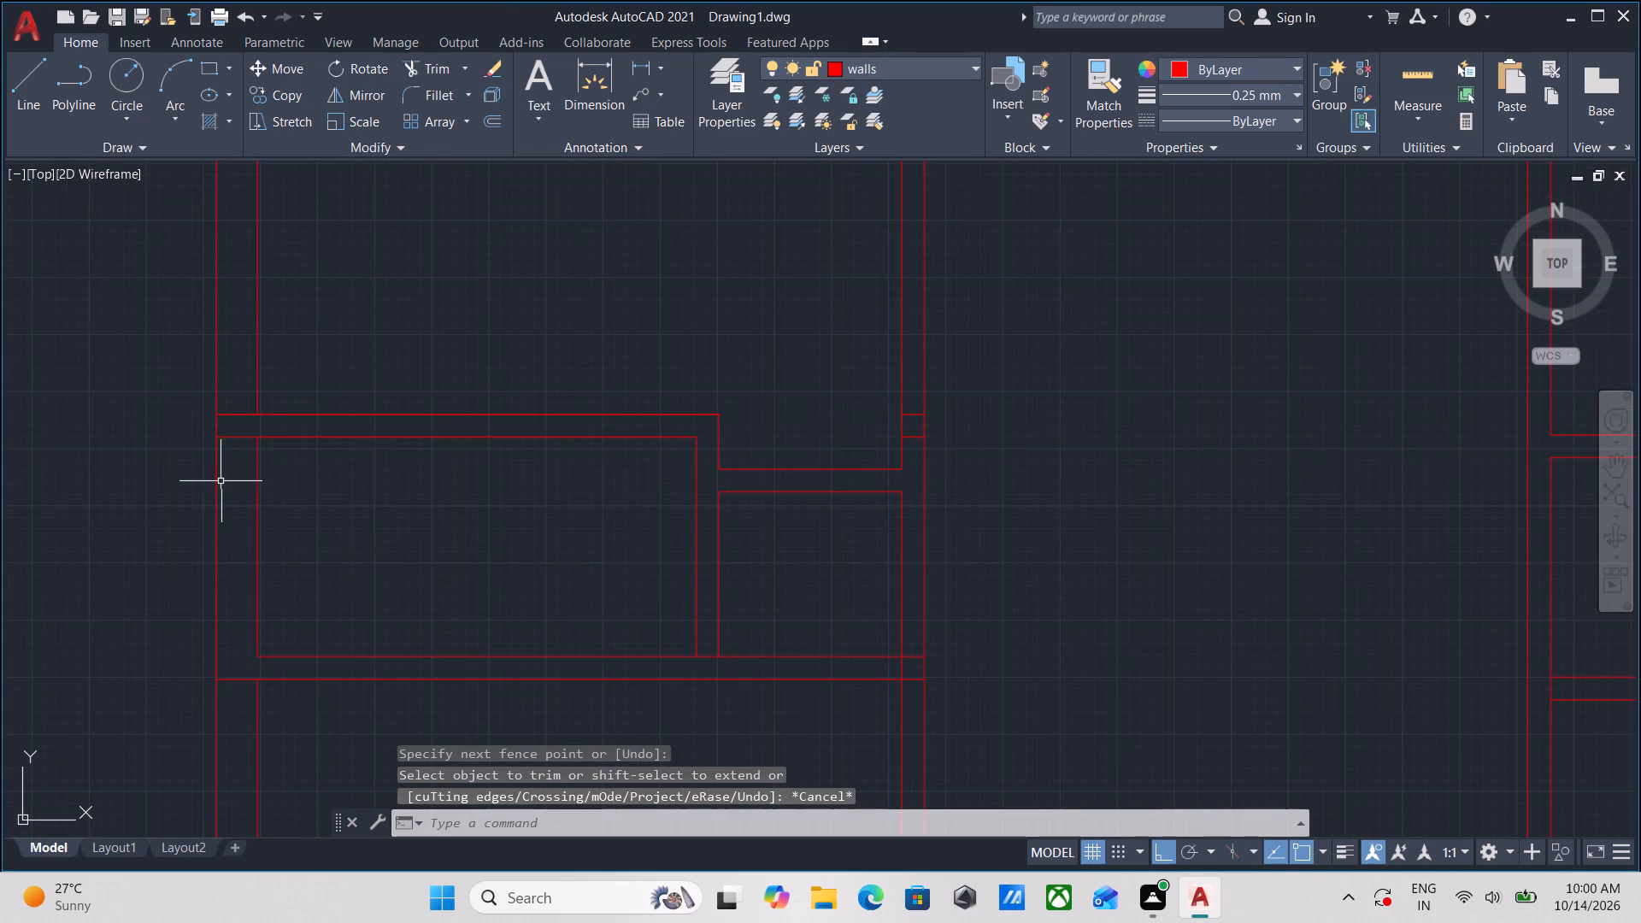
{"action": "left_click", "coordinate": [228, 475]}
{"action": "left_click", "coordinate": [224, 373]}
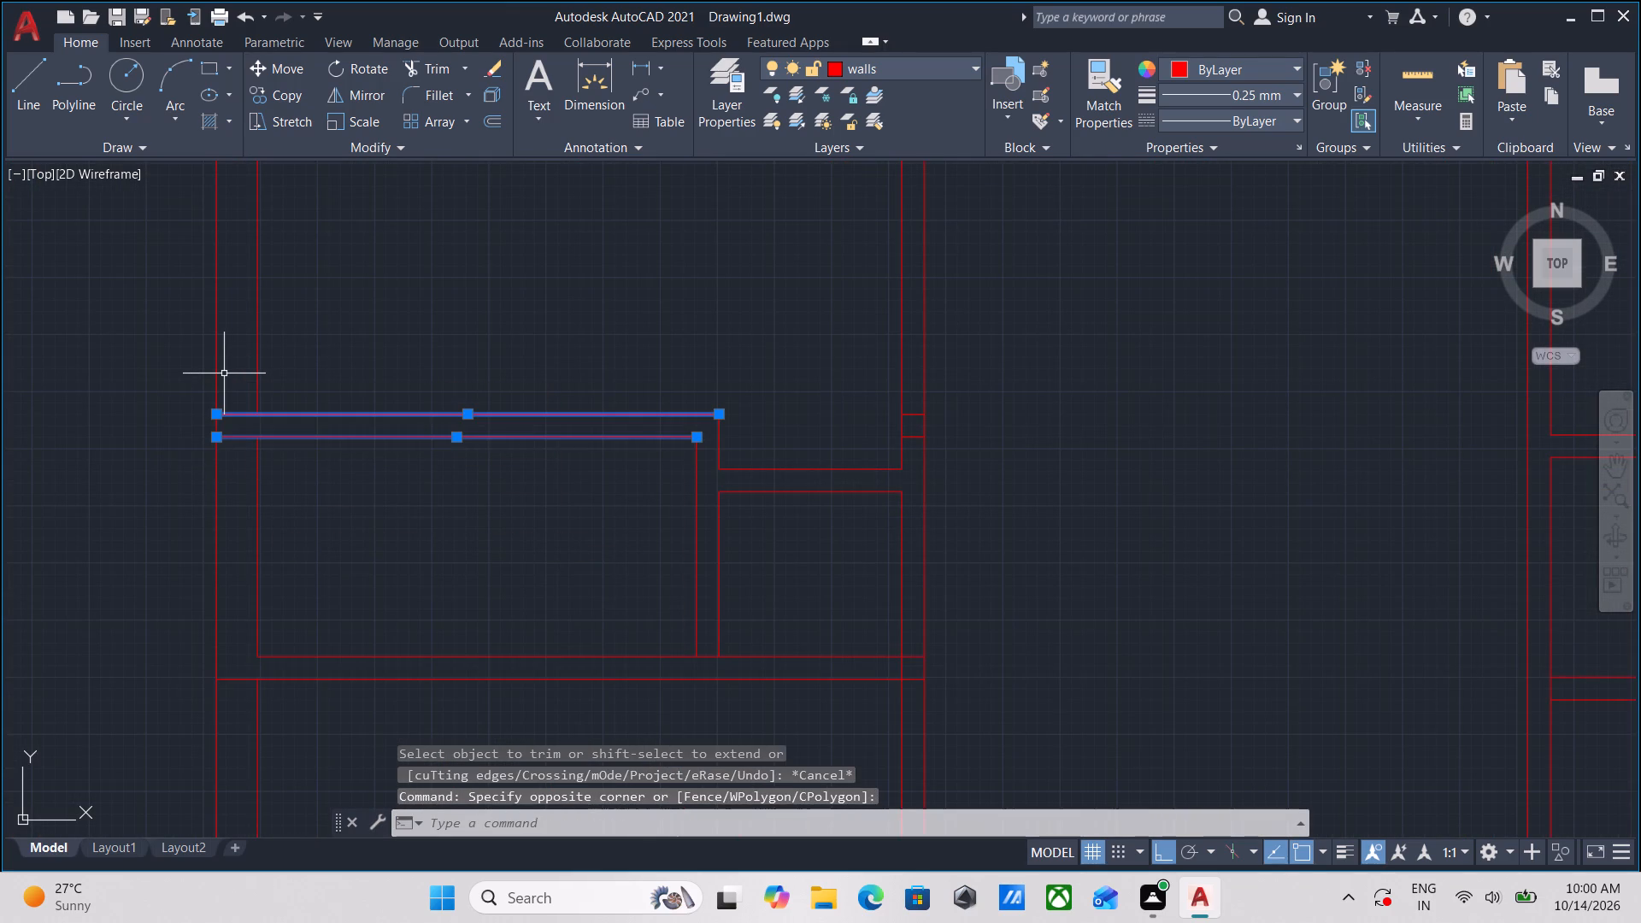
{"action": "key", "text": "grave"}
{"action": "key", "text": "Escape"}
Trim the ends of the two stepped-partition lines lying within the left exterior wall's thickness.
{"action": "scroll", "coordinate": [254, 438], "scroll_direction": "up", "scroll_amount": 2}
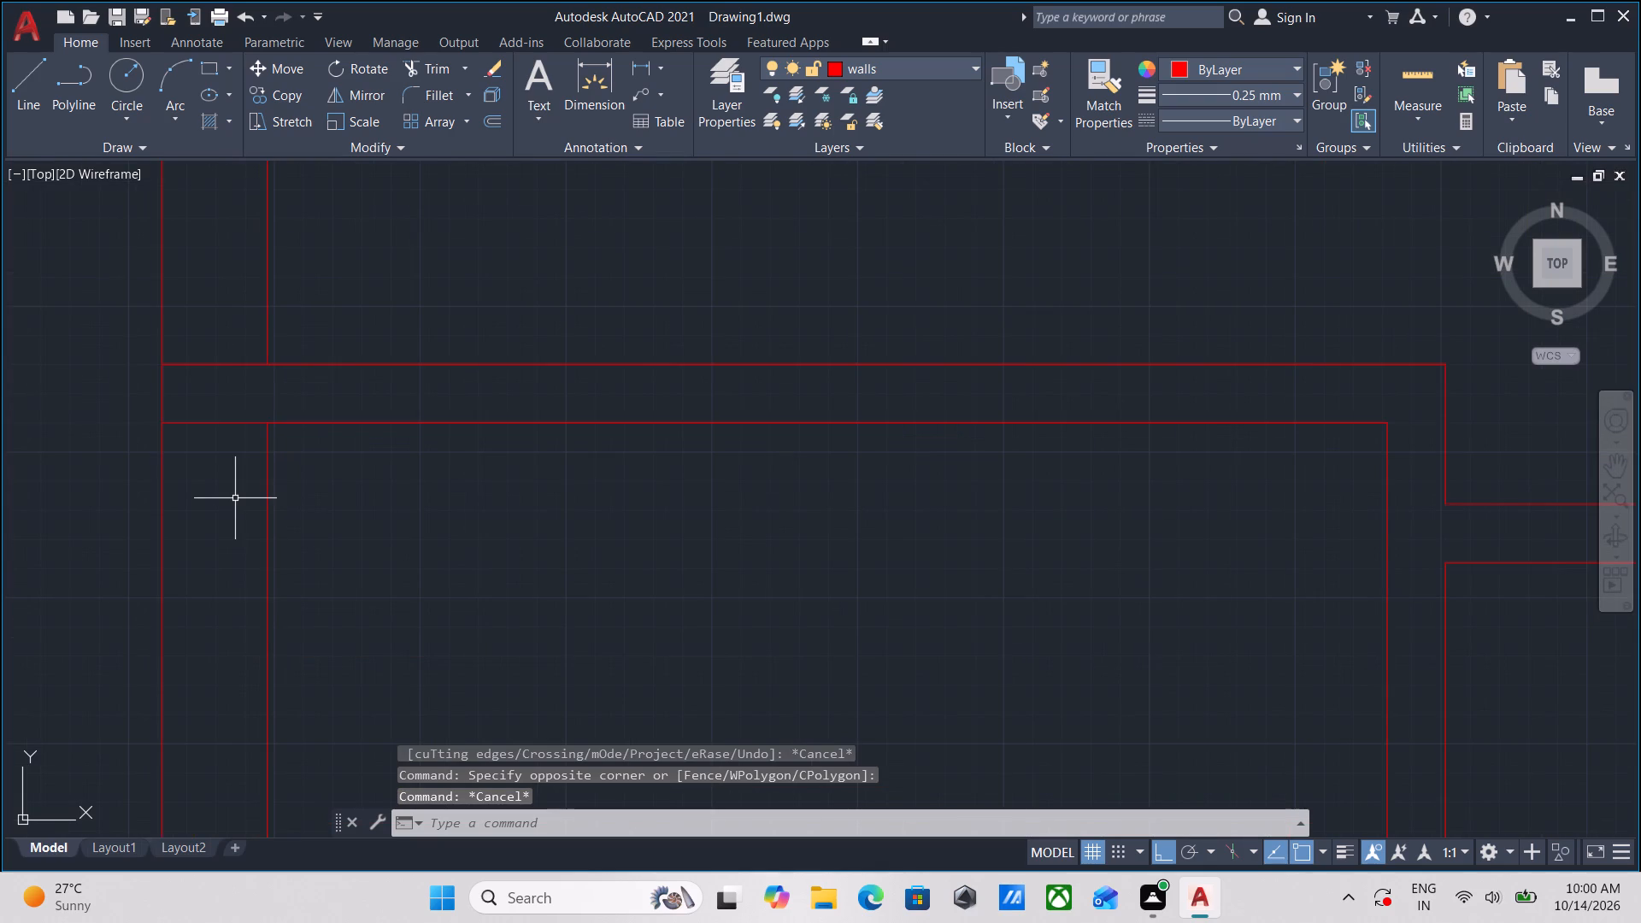
{"action": "type", "text": "tr"}
{"action": "key", "text": "Return"}
{"action": "left_click", "coordinate": [235, 498]}
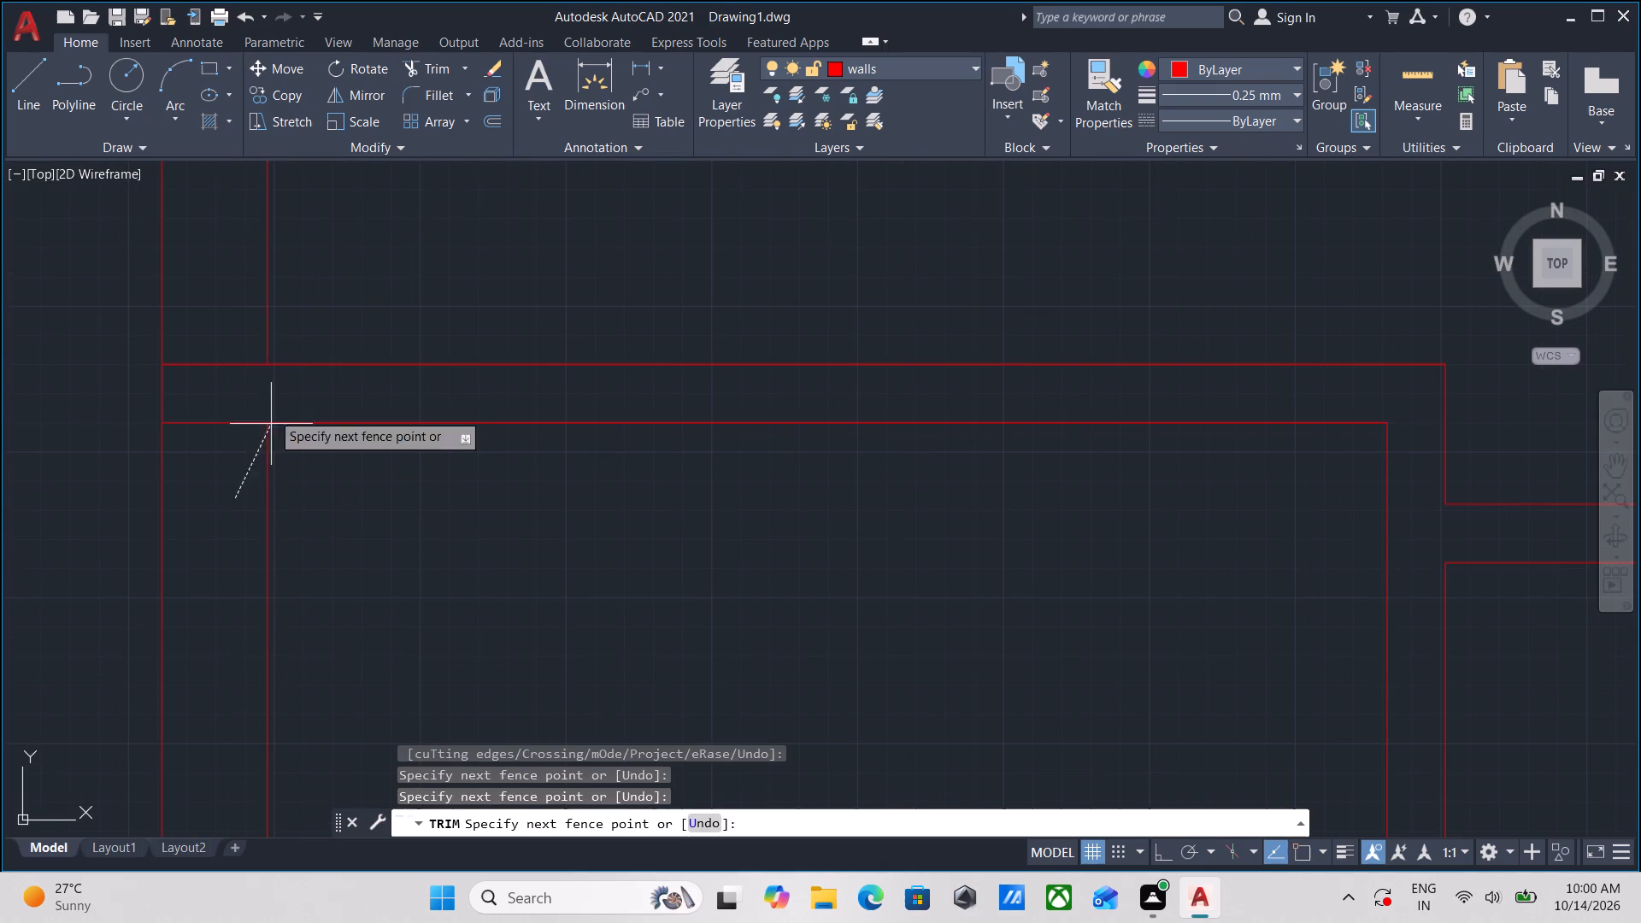
{"action": "left_click", "coordinate": [231, 254]}
{"action": "scroll", "coordinate": [356, 559], "scroll_direction": "down", "scroll_amount": 3}
{"action": "middle_click_drag", "start_coordinate": [396, 561], "coordinate": [226, 545]}
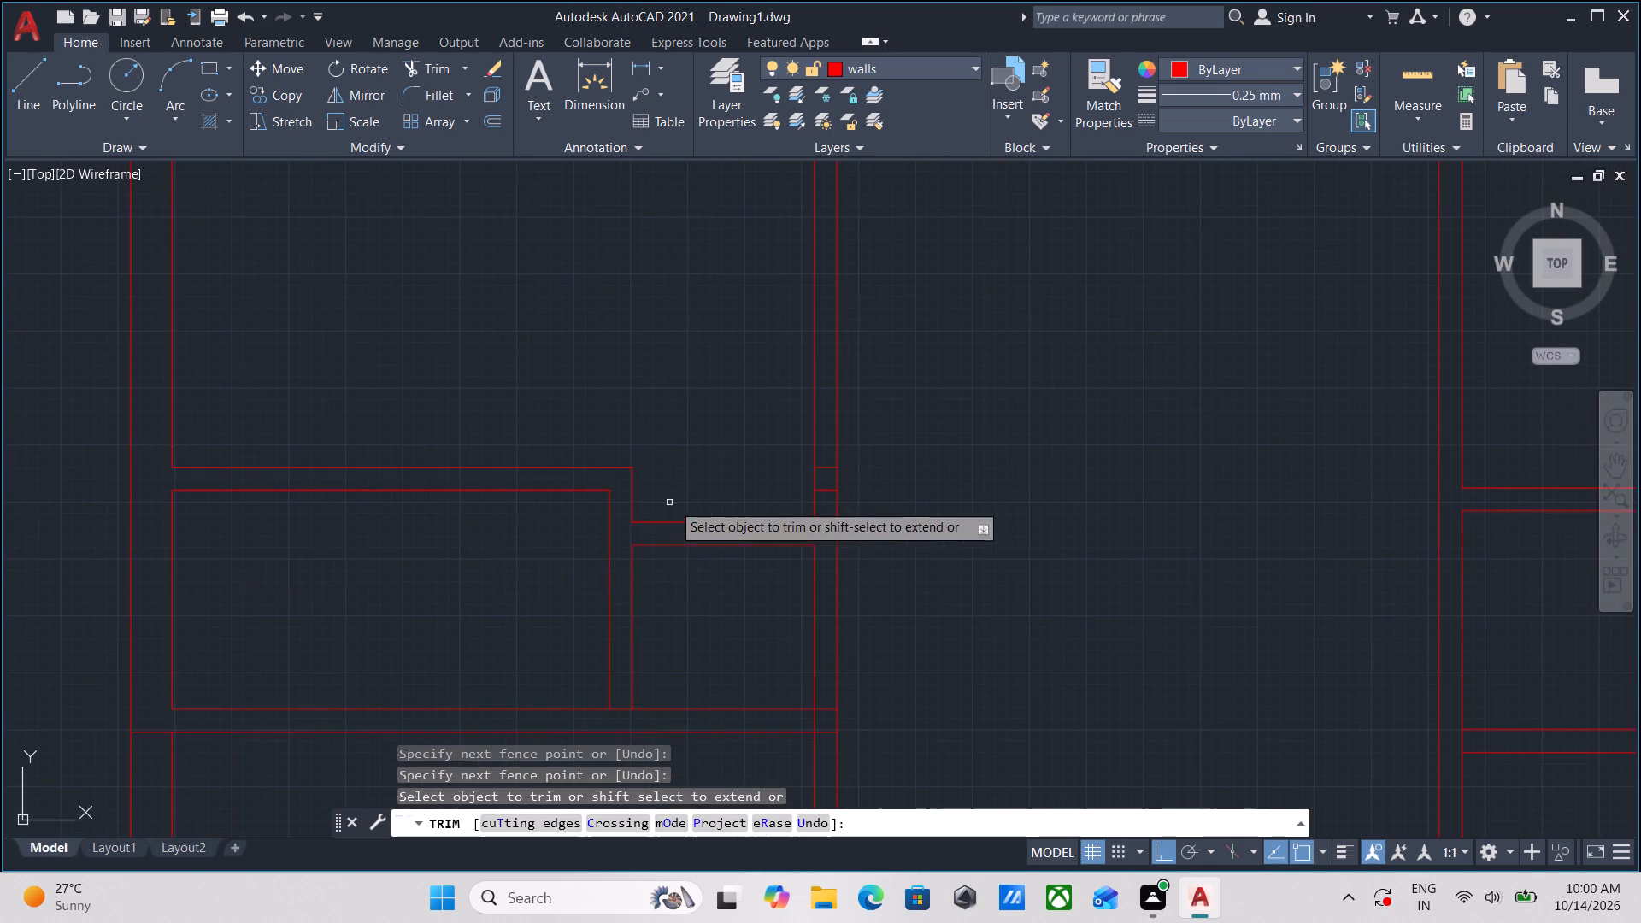
Trim the two short line stubs within the wall between the lower left rooms and the central hall.
{"action": "scroll", "coordinate": [931, 497], "scroll_direction": "down", "scroll_amount": 2}
{"action": "middle_click_drag", "start_coordinate": [931, 497], "coordinate": [844, 544]}
{"action": "scroll", "coordinate": [837, 547], "scroll_direction": "up", "scroll_amount": 1}
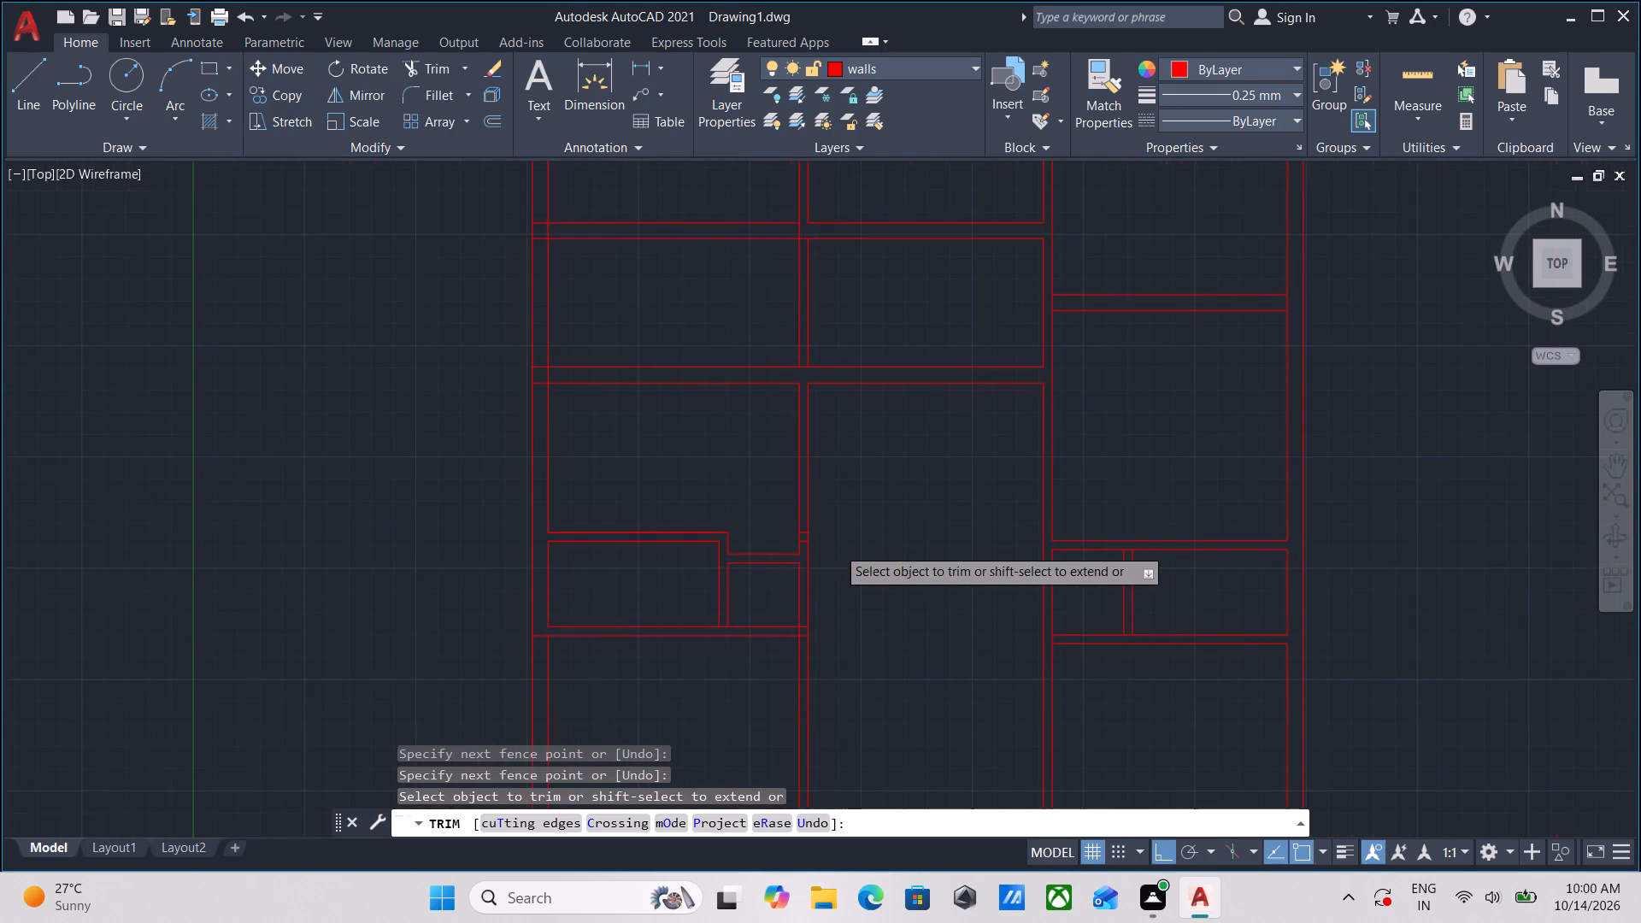
{"action": "scroll", "coordinate": [879, 526], "scroll_direction": "down", "scroll_amount": 2}
{"action": "scroll", "coordinate": [856, 559], "scroll_direction": "up", "scroll_amount": 2}
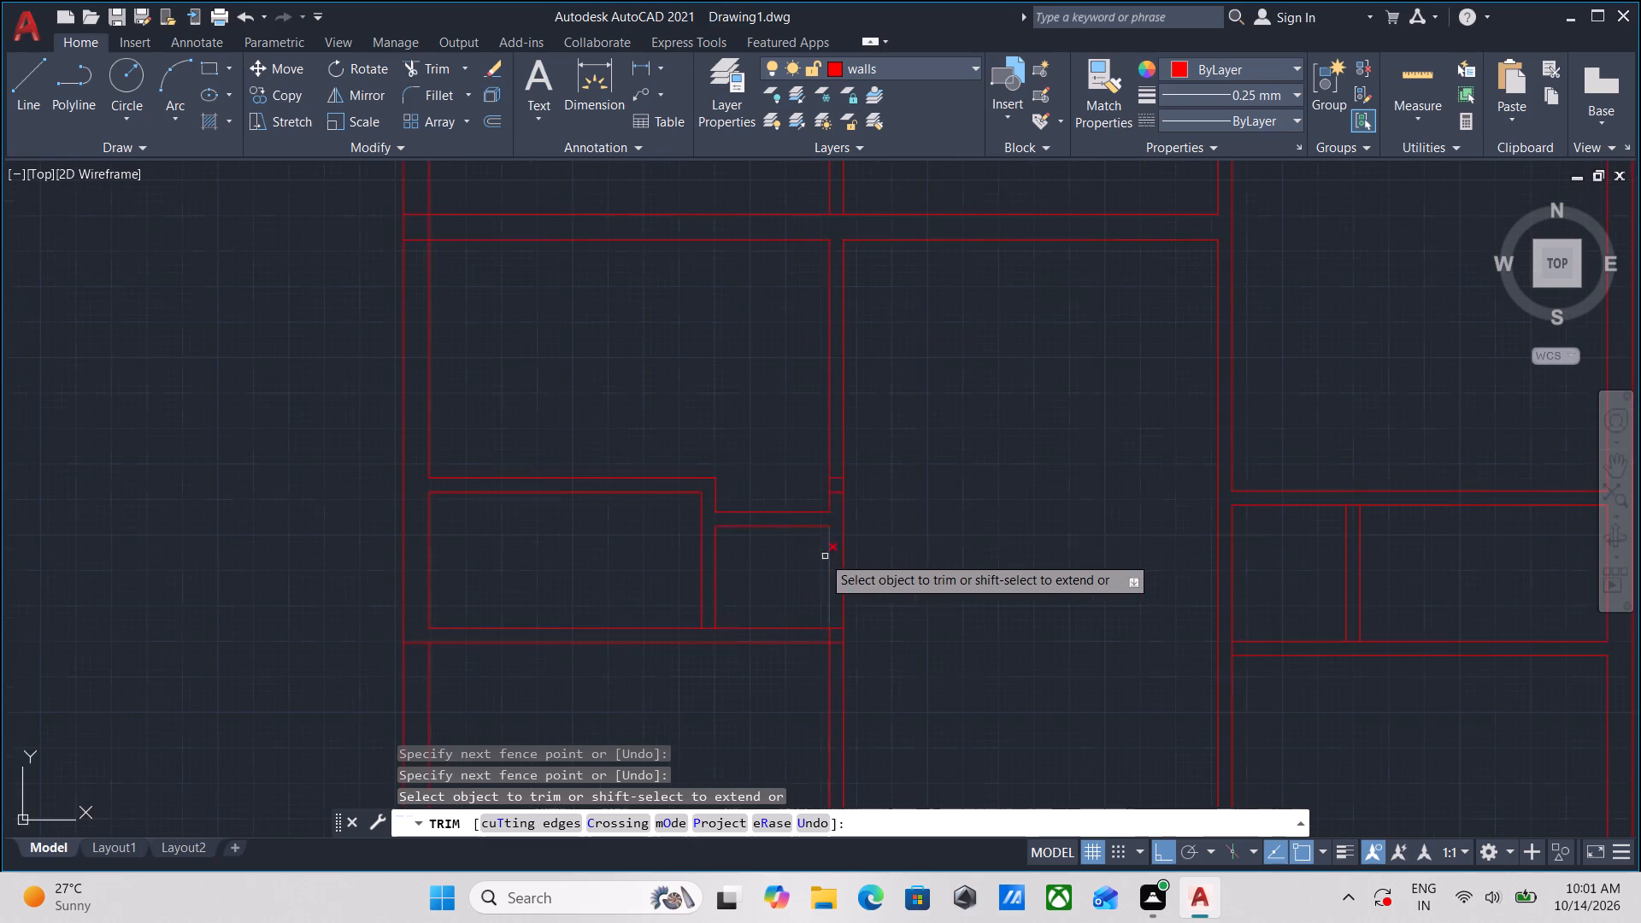
{"action": "scroll", "coordinate": [819, 512], "scroll_direction": "up", "scroll_amount": 2}
{"action": "left_click", "coordinate": [855, 490]}
{"action": "left_click", "coordinate": [859, 410]}
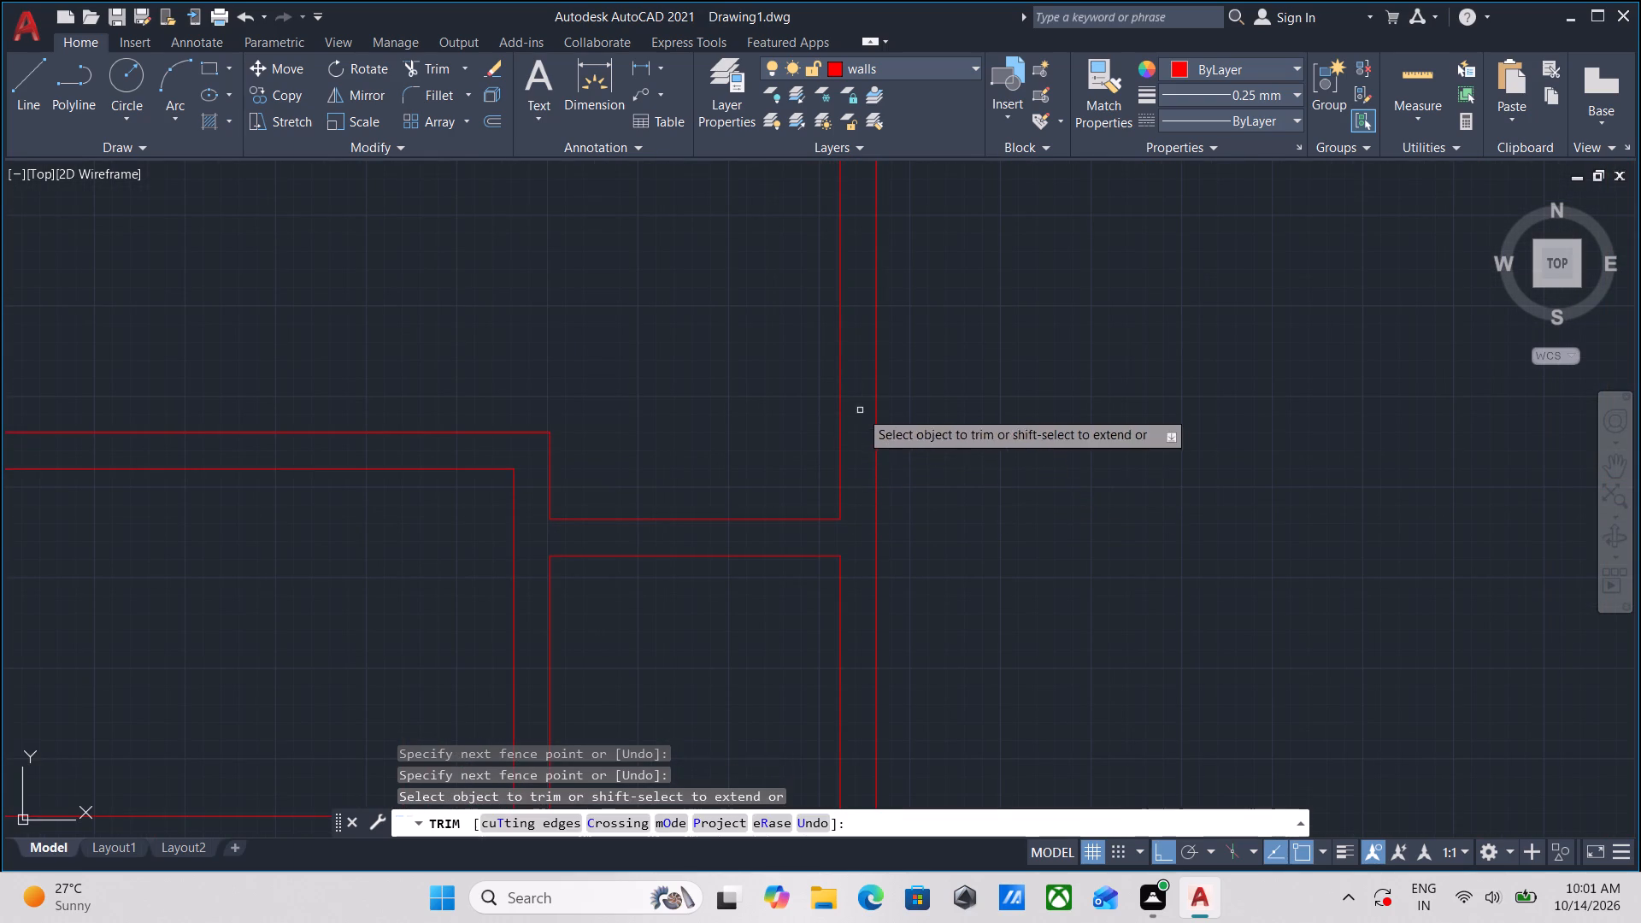
Examine the whole floor plan and the wall junctions around the central rooms.
{"action": "scroll", "coordinate": [911, 438], "scroll_direction": "down", "scroll_amount": 5}
{"action": "middle_click_drag", "start_coordinate": [1005, 472], "coordinate": [891, 502]}
{"action": "scroll", "coordinate": [893, 499], "scroll_direction": "down", "scroll_amount": 1}
{"action": "middle_click_drag", "start_coordinate": [906, 489], "coordinate": [894, 531]}
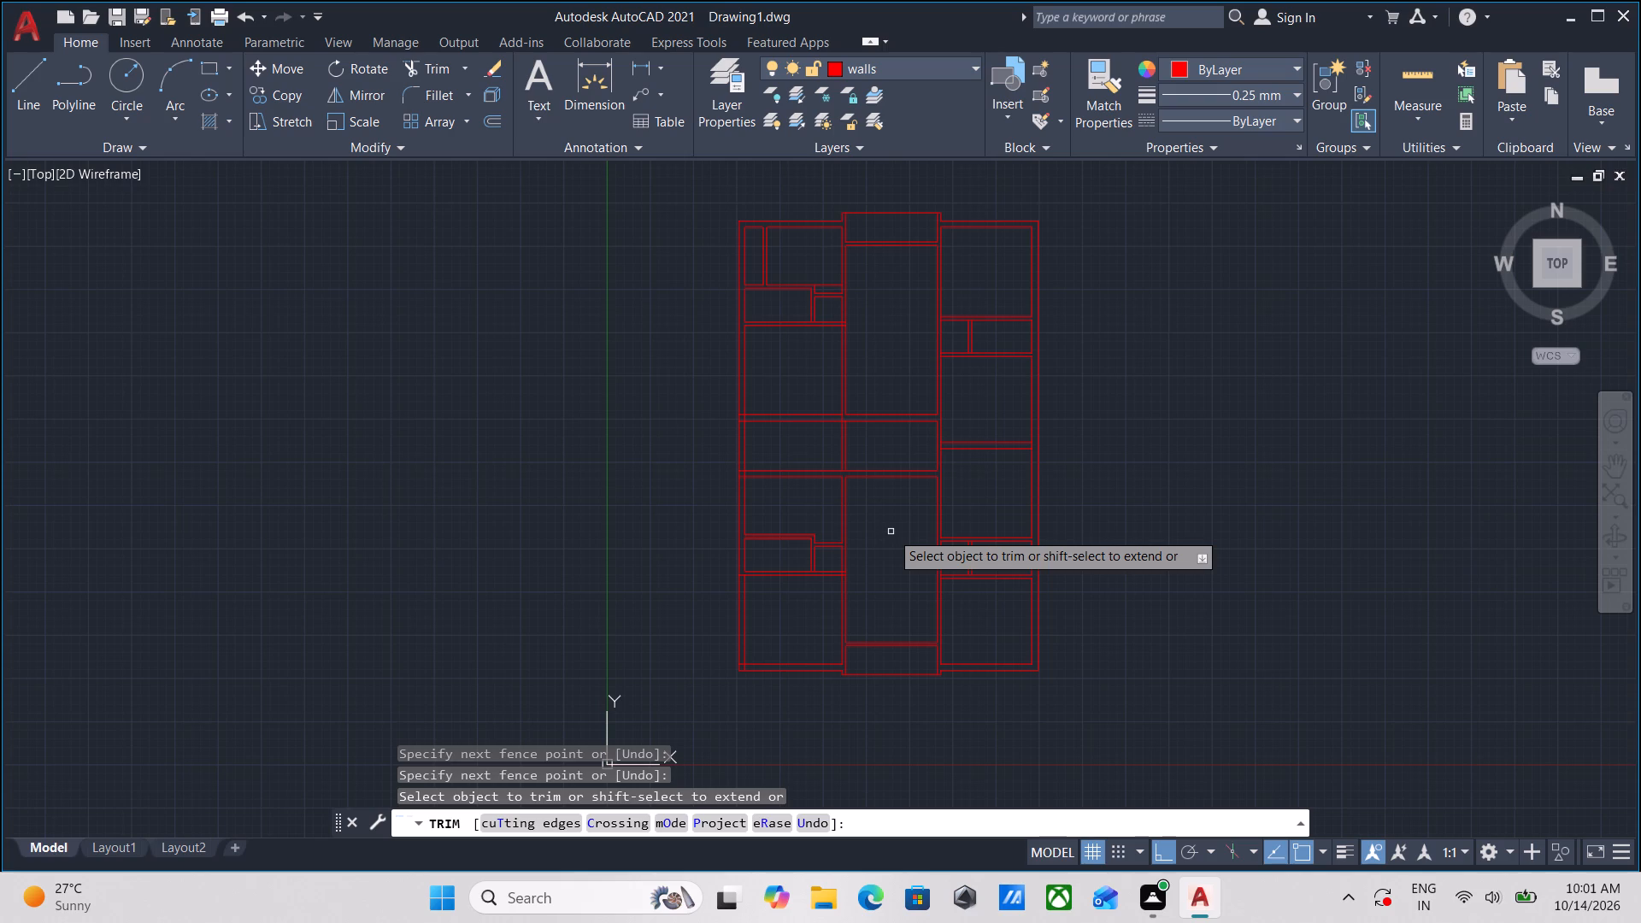
{"action": "scroll", "coordinate": [885, 536], "scroll_direction": "up", "scroll_amount": 2}
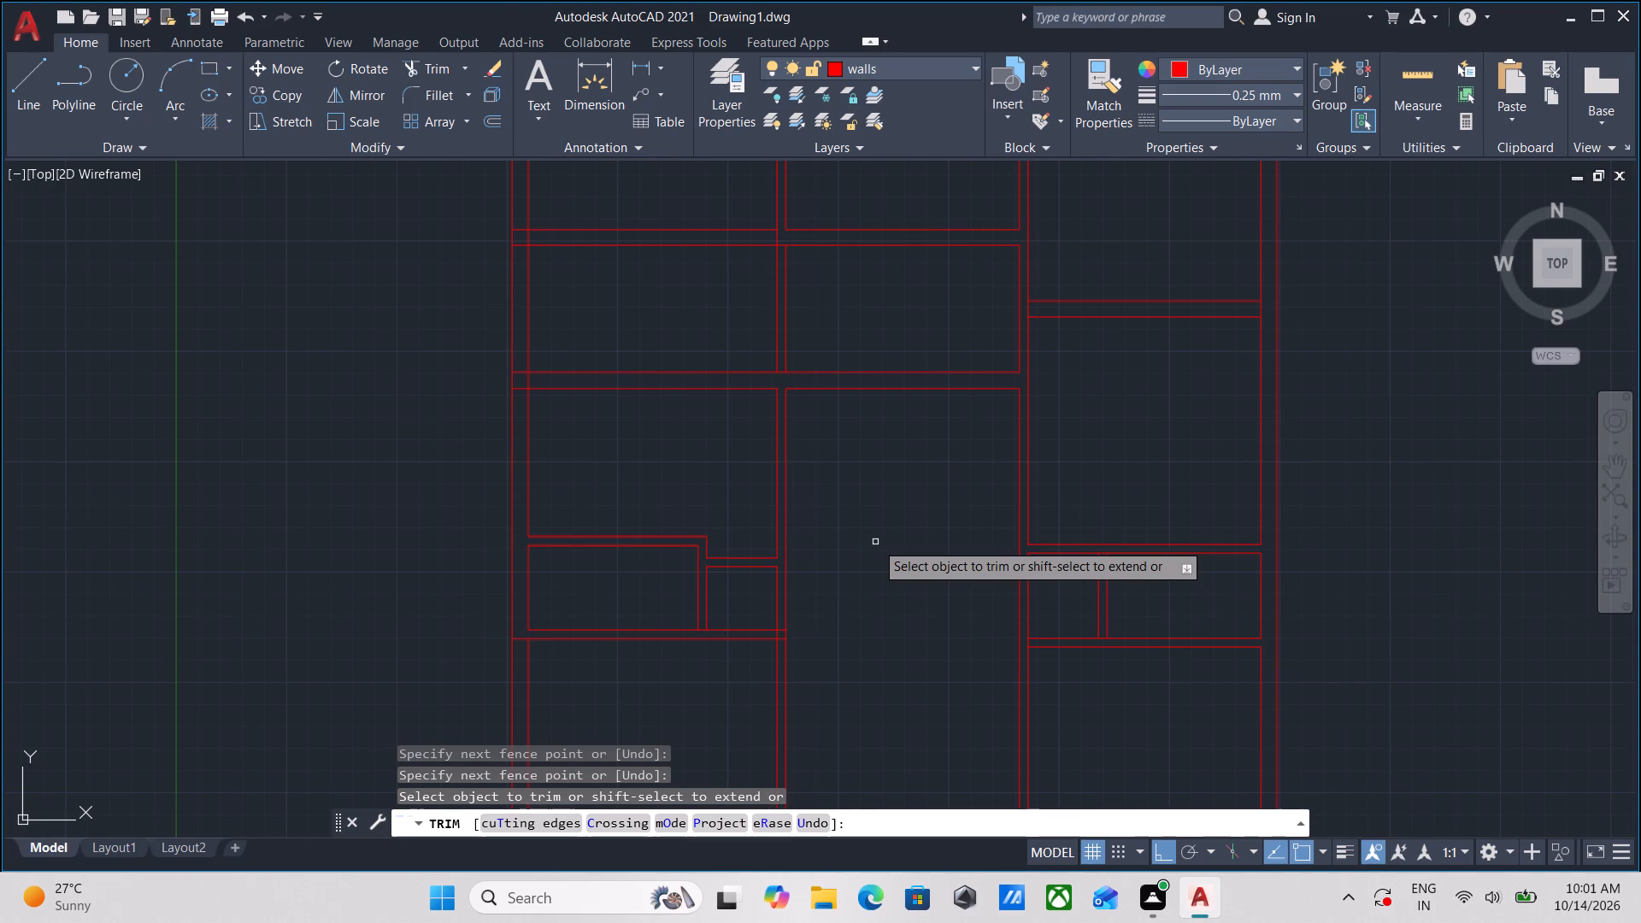
{"action": "scroll", "coordinate": [875, 539], "scroll_direction": "up", "scroll_amount": 1}
{"action": "scroll", "coordinate": [870, 497], "scroll_direction": "down", "scroll_amount": 2}
{"action": "middle_click_drag", "start_coordinate": [870, 497], "coordinate": [849, 609]}
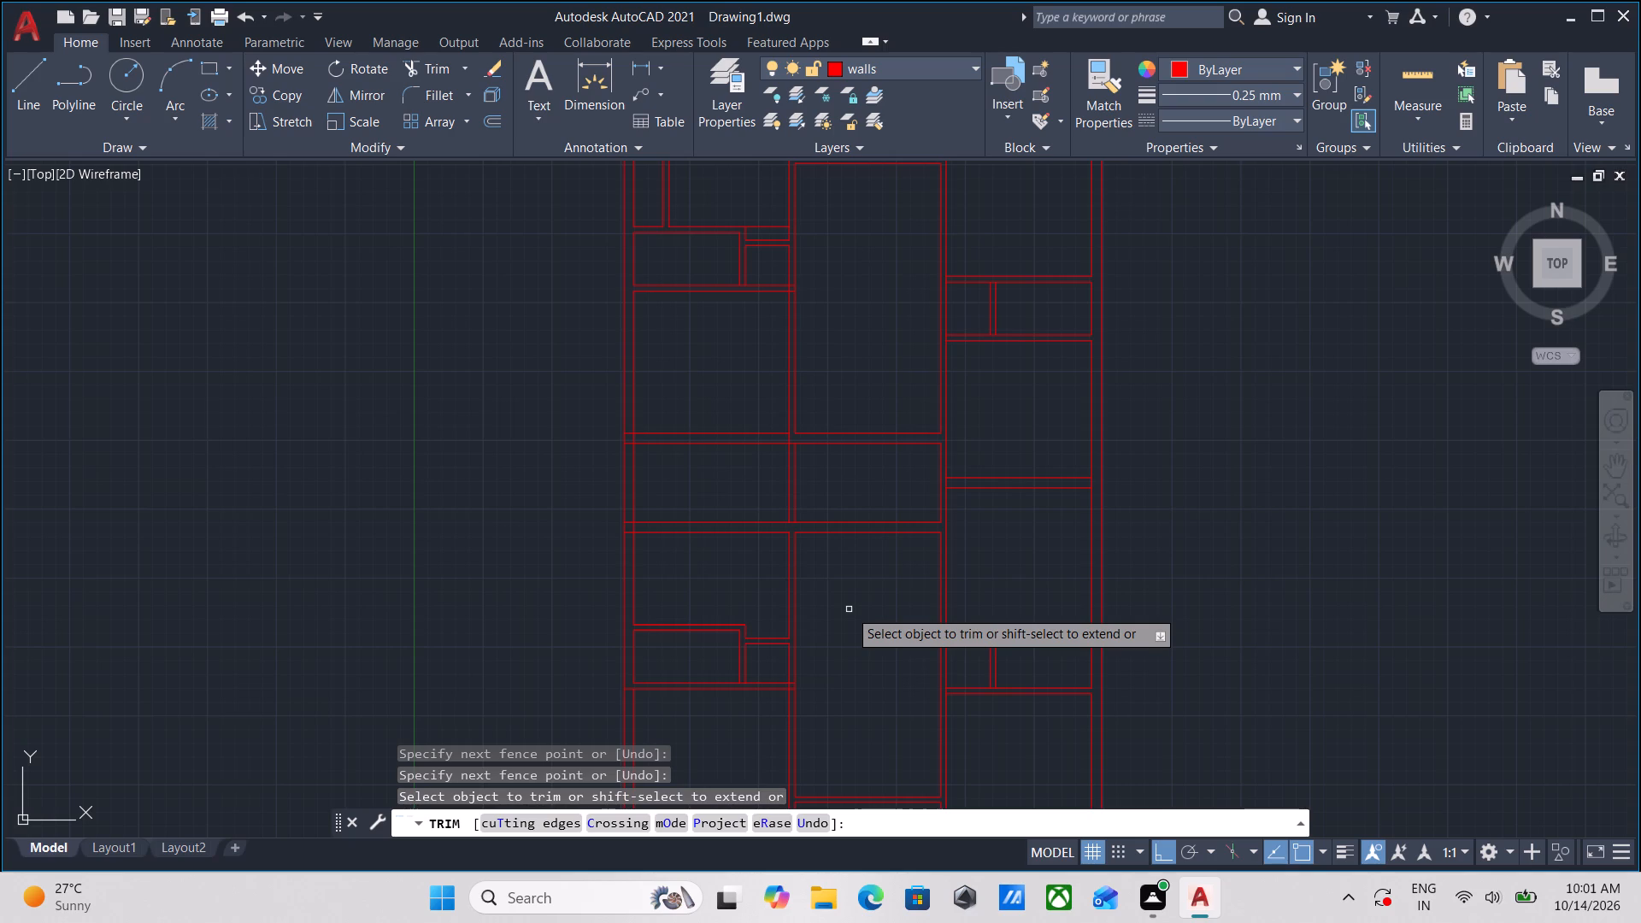
{"action": "scroll", "coordinate": [899, 504], "scroll_direction": "up", "scroll_amount": 1}
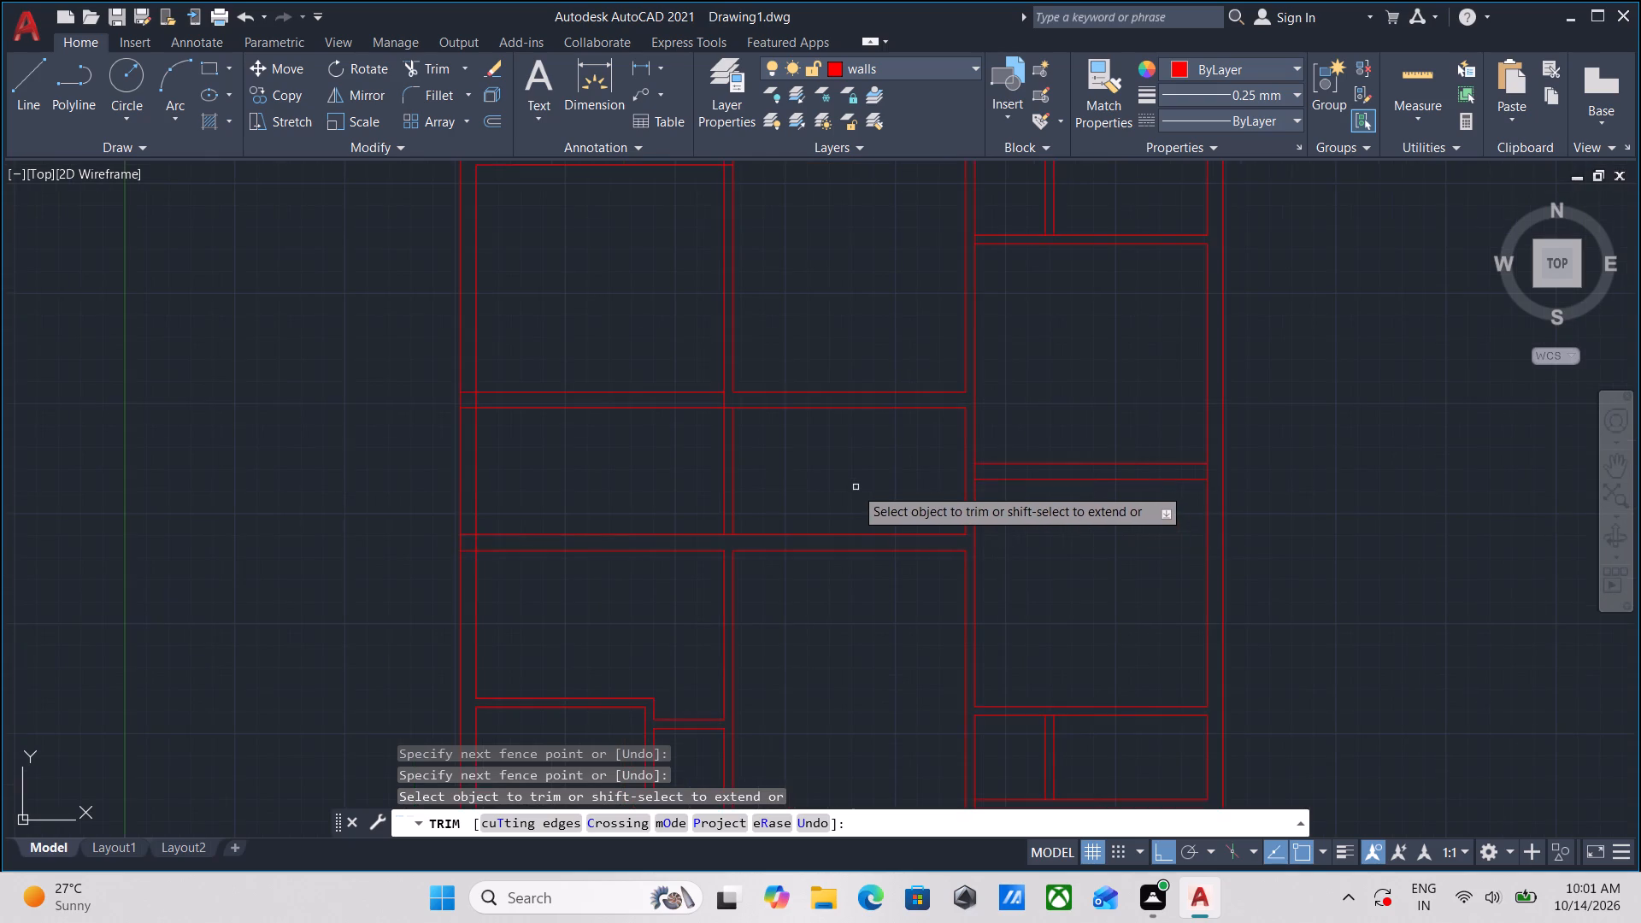
{"action": "middle_click_drag", "start_coordinate": [860, 476], "coordinate": [756, 526]}
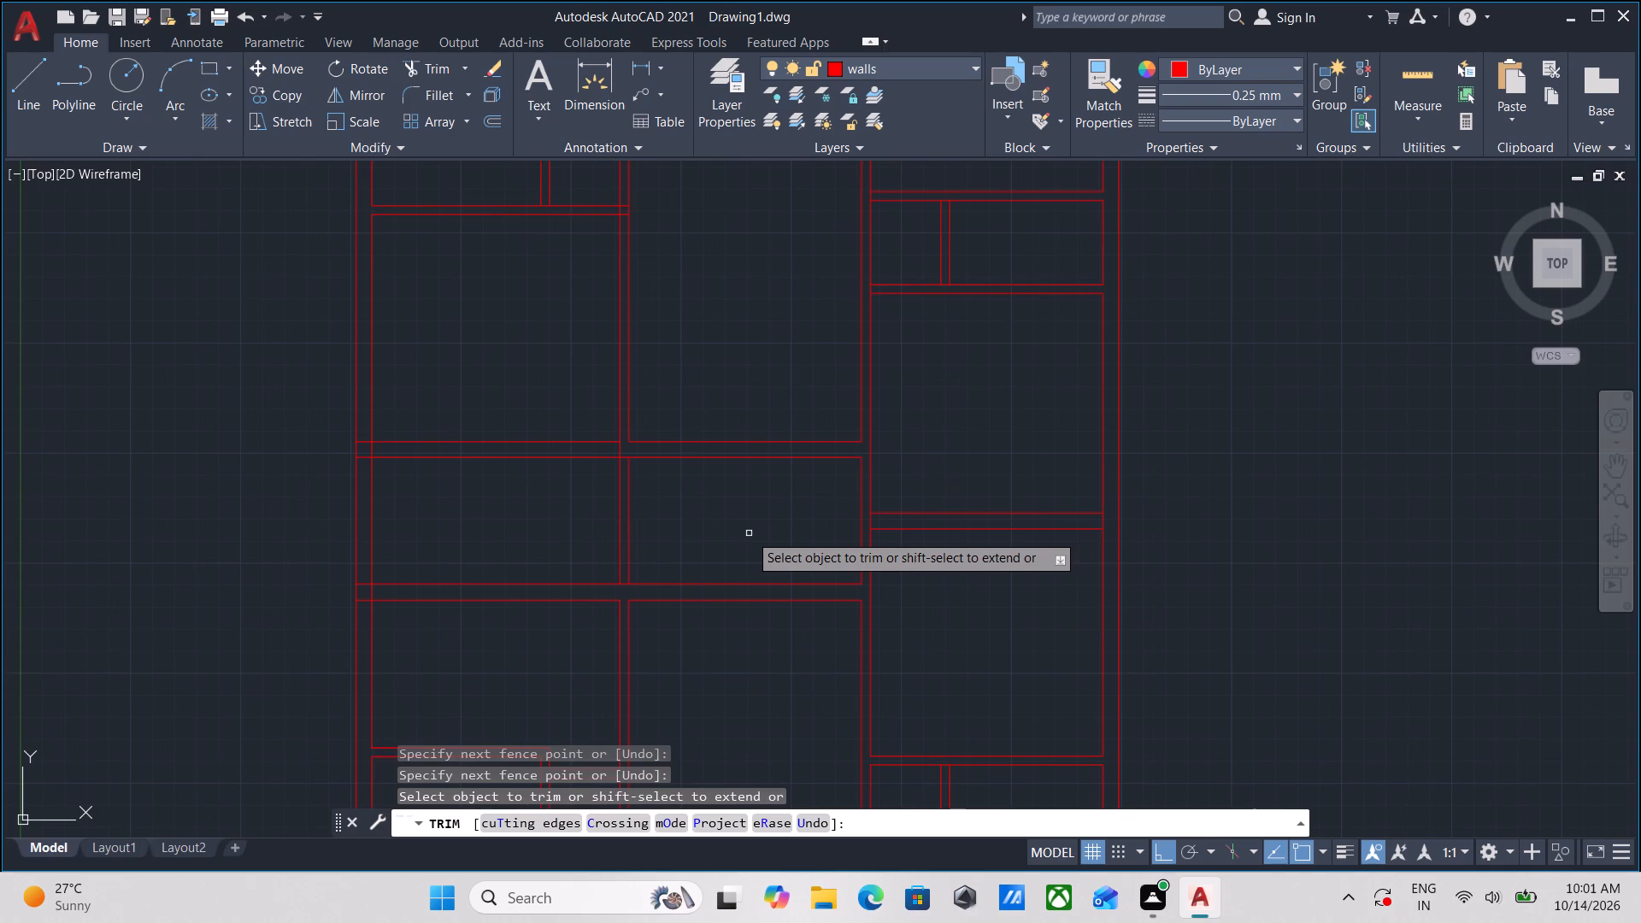
{"action": "scroll", "coordinate": [815, 627], "scroll_direction": "down", "scroll_amount": 1}
{"action": "middle_click_drag", "start_coordinate": [815, 627], "coordinate": [829, 654]}
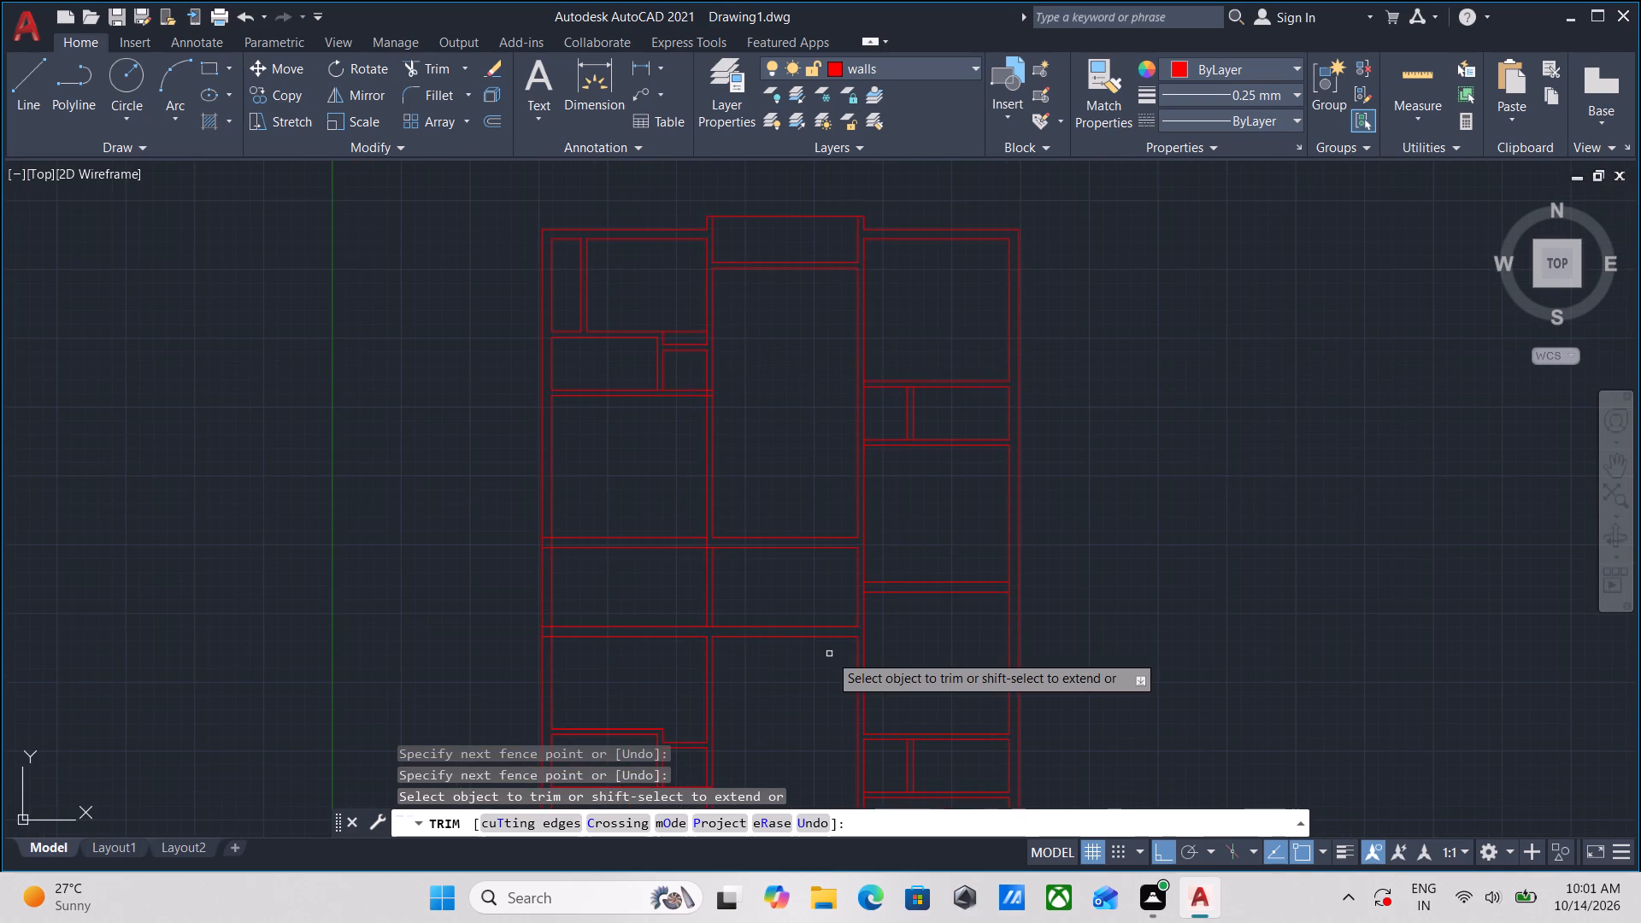
{"action": "scroll", "coordinate": [772, 538], "scroll_direction": "up", "scroll_amount": 2}
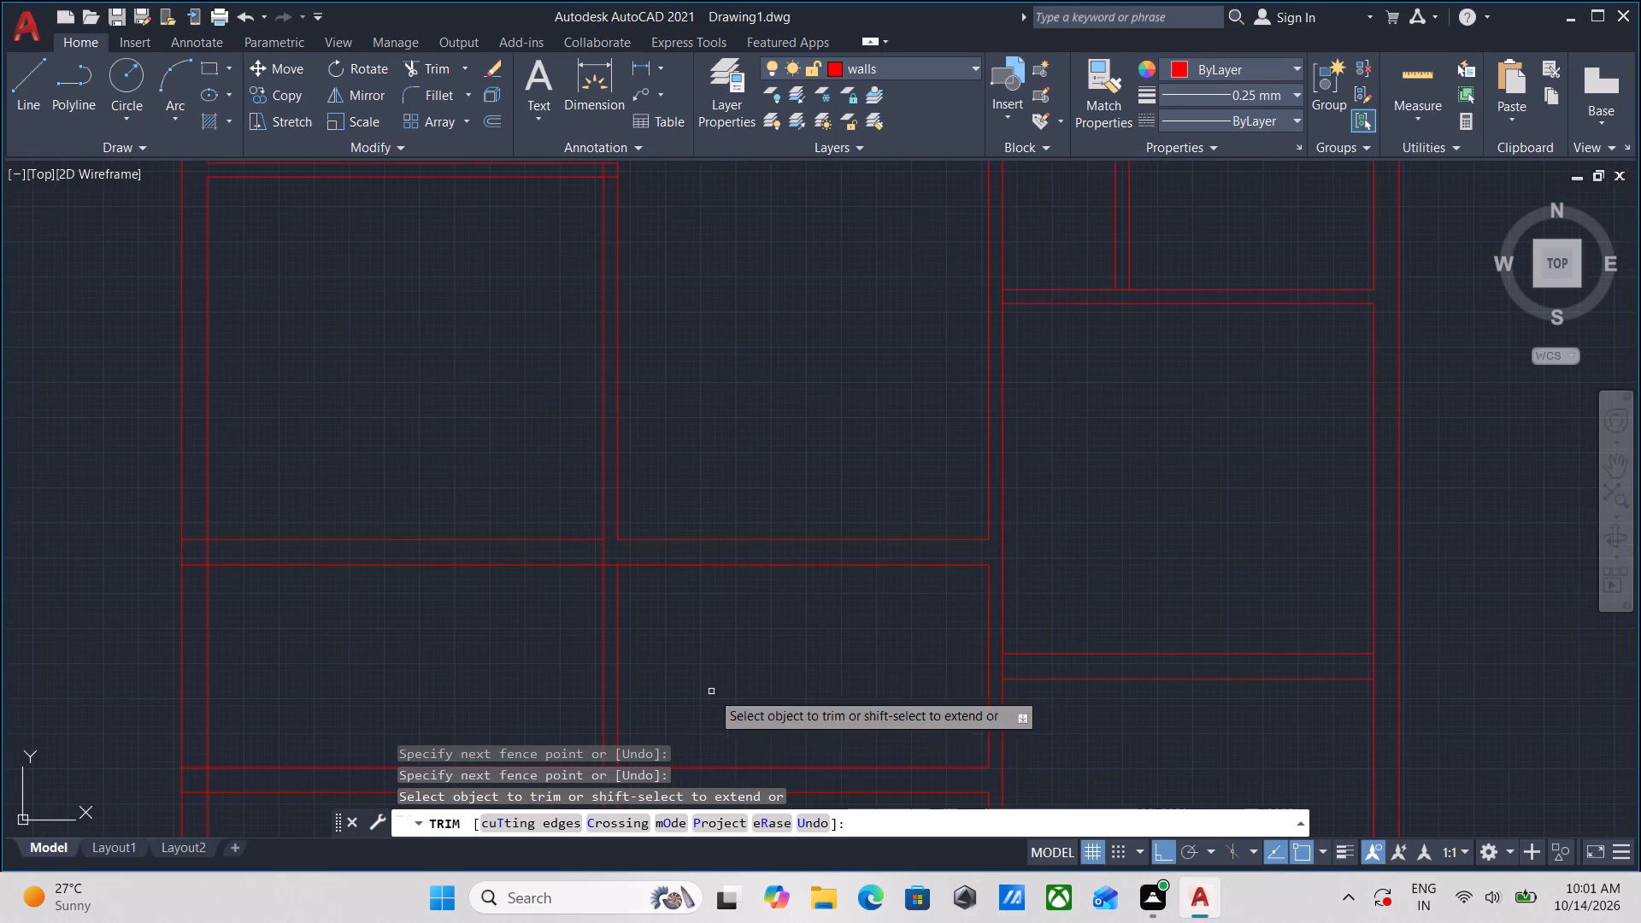
{"action": "middle_click_drag", "start_coordinate": [713, 661], "coordinate": [758, 511]}
{"action": "scroll", "coordinate": [734, 529], "scroll_direction": "up", "scroll_amount": 1}
{"action": "key", "text": "Escape"}
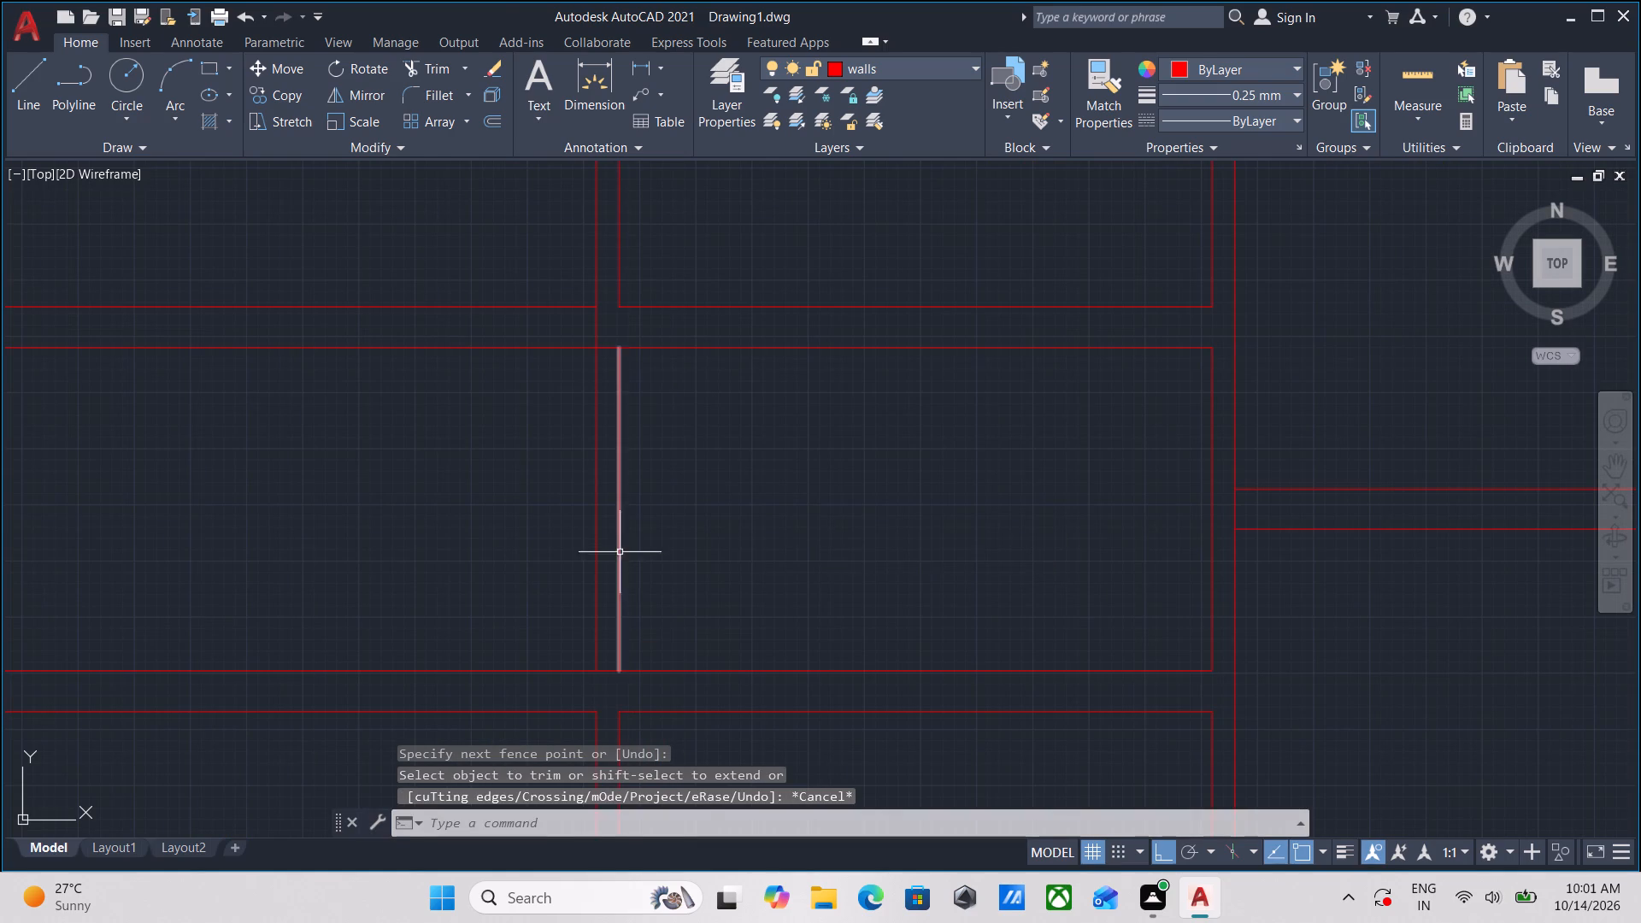
{"action": "scroll", "coordinate": [622, 555], "scroll_direction": "down", "scroll_amount": 1}
{"action": "scroll", "coordinate": [994, 557], "scroll_direction": "up", "scroll_amount": 1}
{"action": "left_click", "coordinate": [995, 560]}
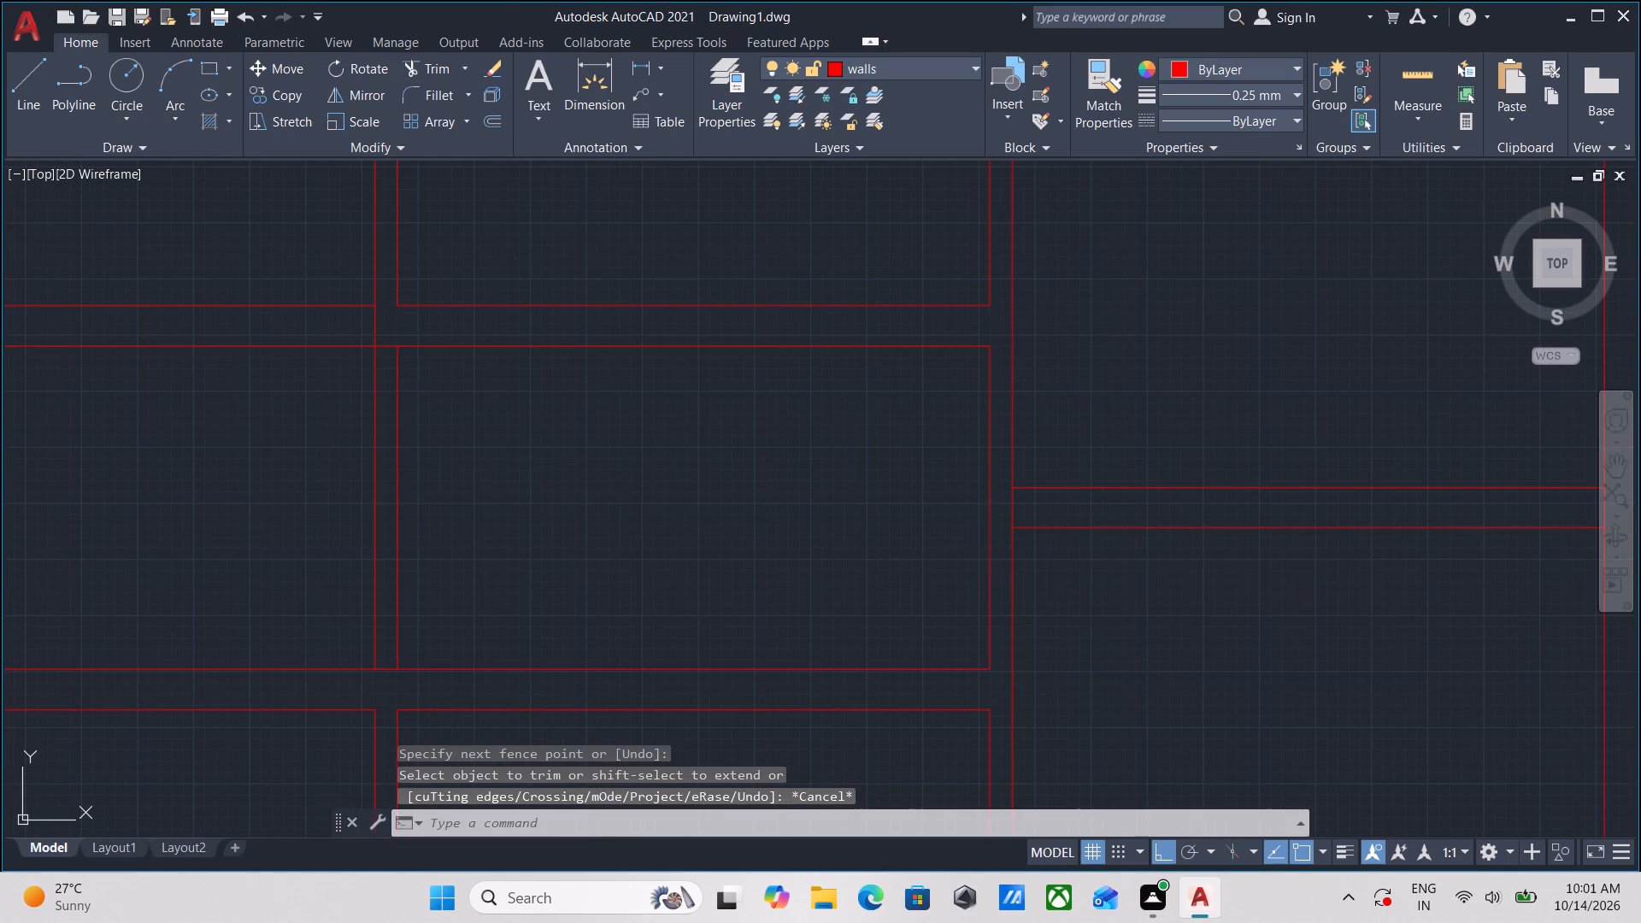
Offset the middle central room's east line 1' inward, and offset that copy 9" farther west to form a partition wall.
{"action": "left_click", "coordinate": [949, 550]}
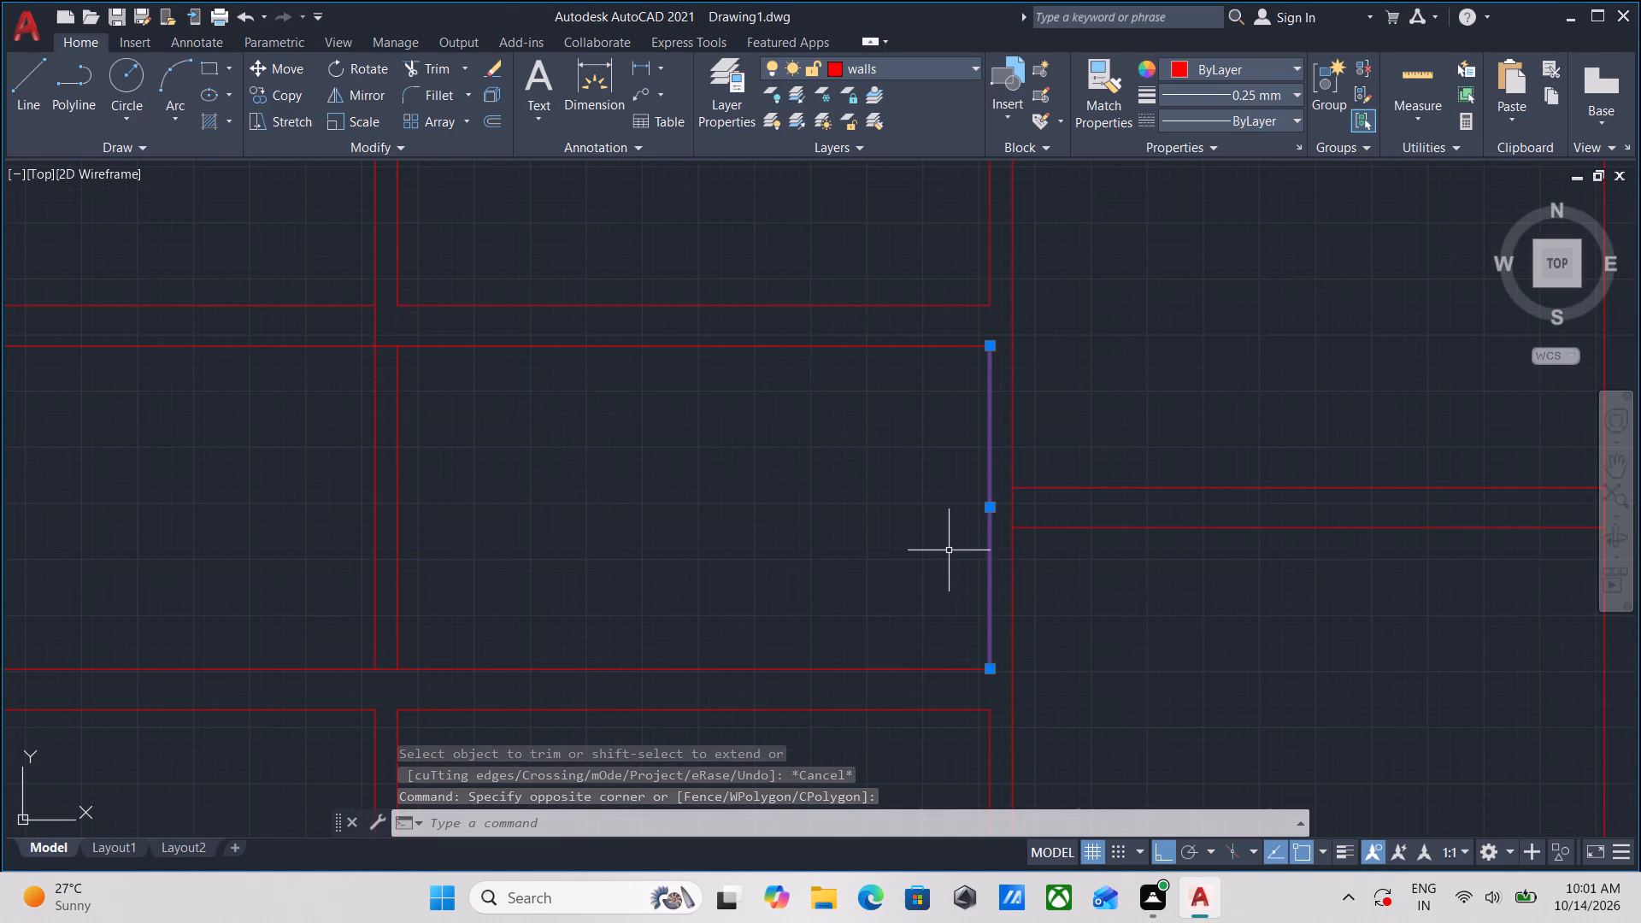
{"action": "key", "text": "o"}
{"action": "key", "text": "Return"}
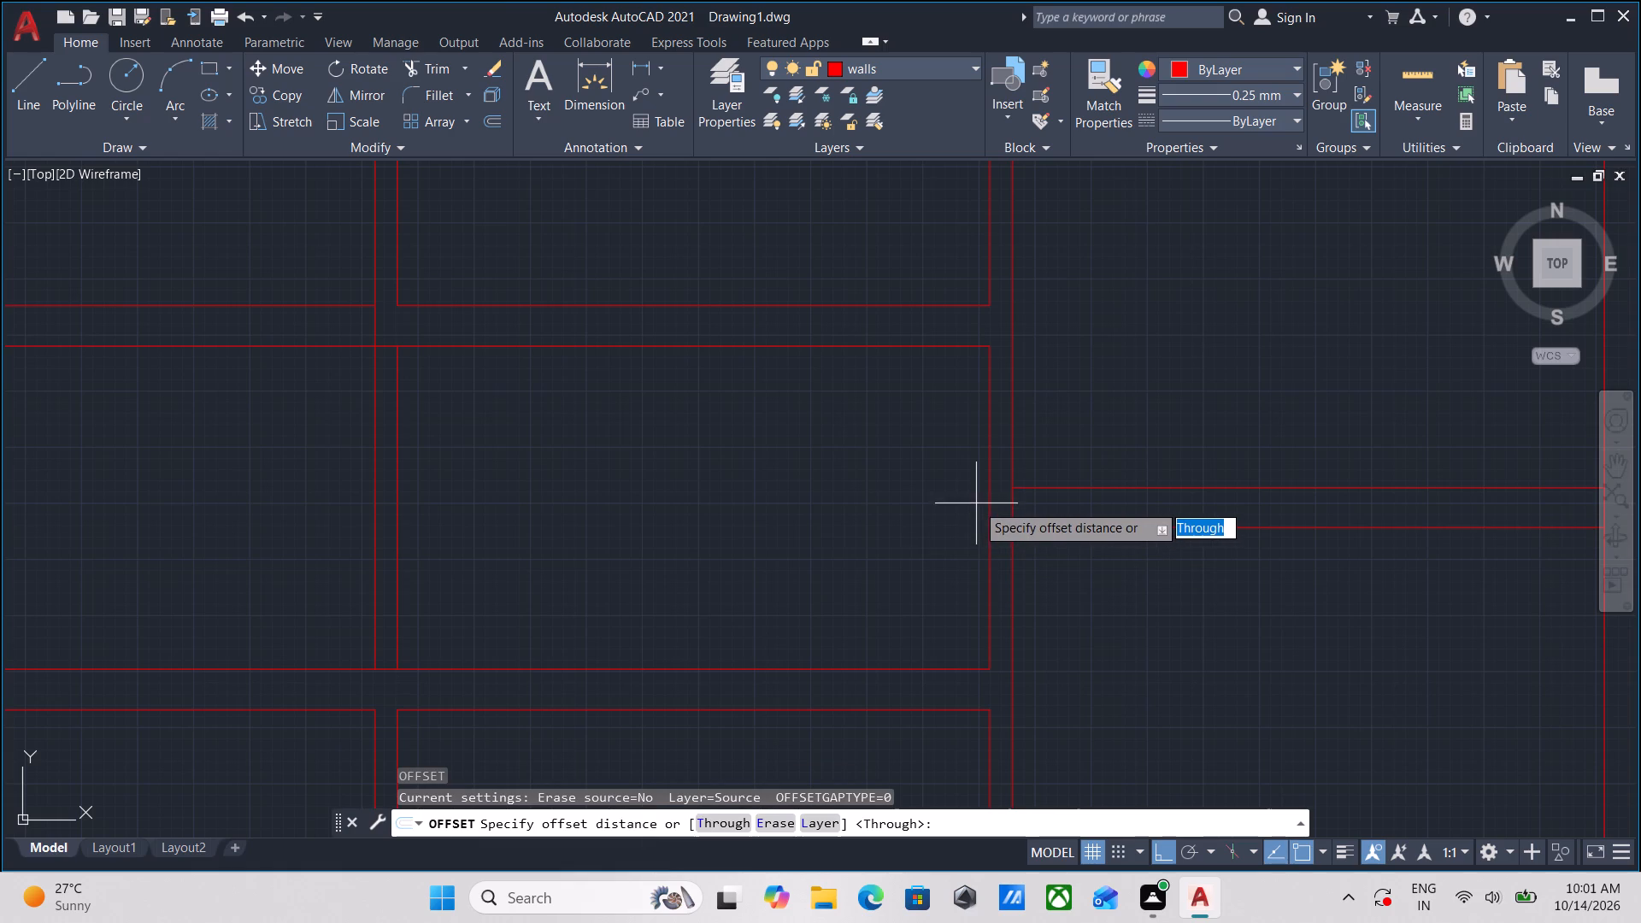
{"action": "left_click", "coordinate": [986, 503]}
{"action": "left_click", "coordinate": [935, 502]}
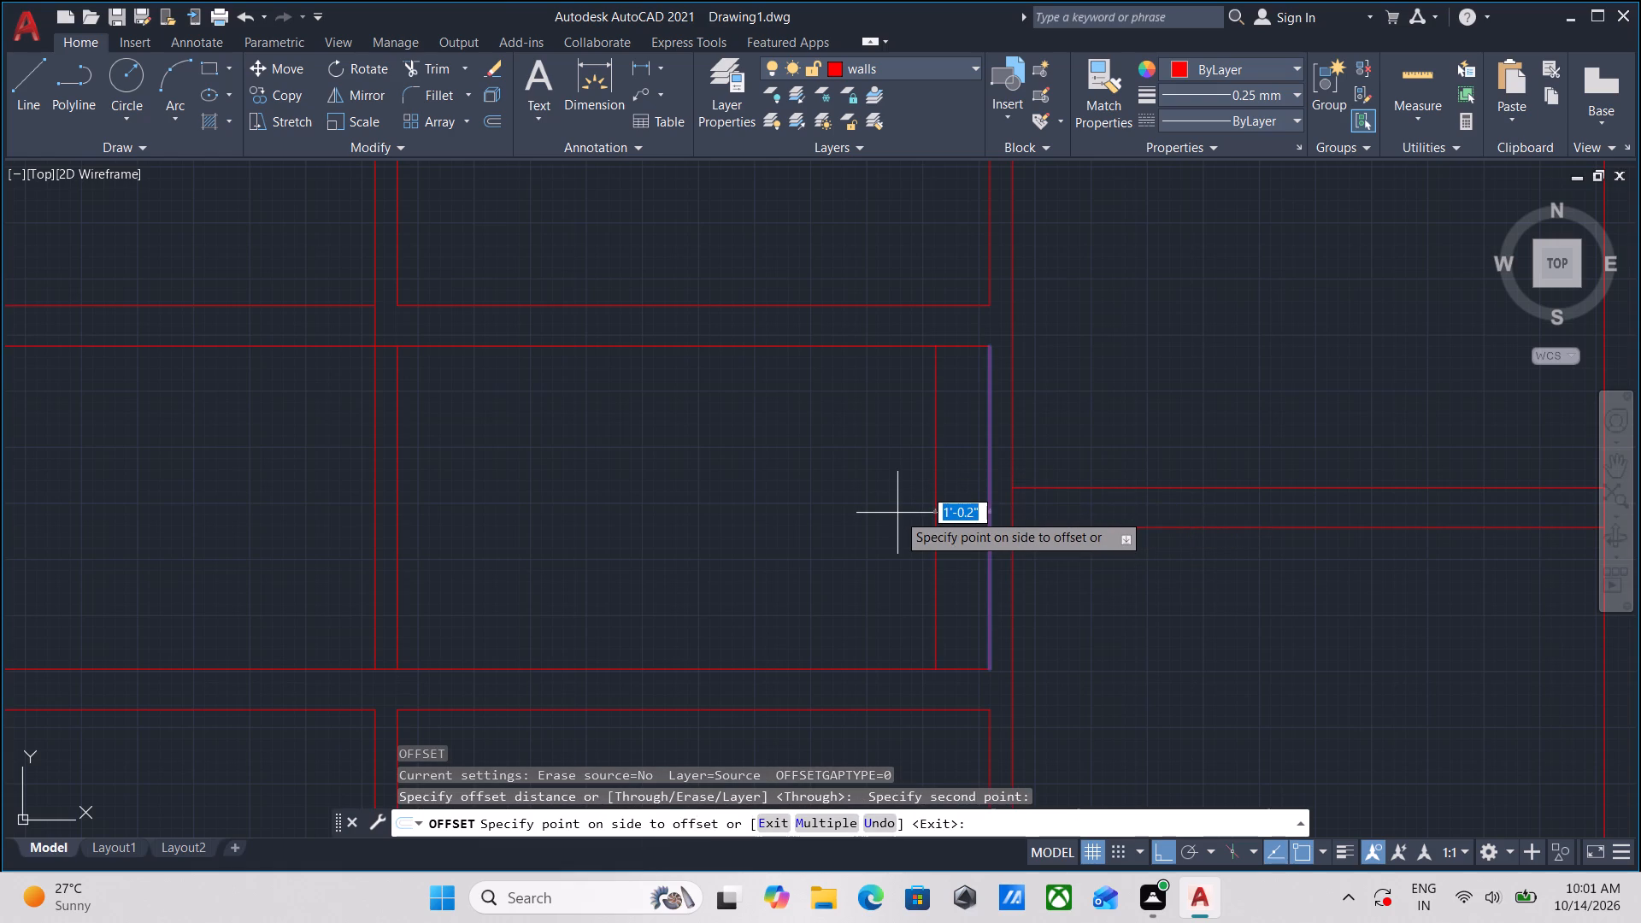
{"action": "key", "text": "1"}
{"action": "key", "text": "apostrophe"}
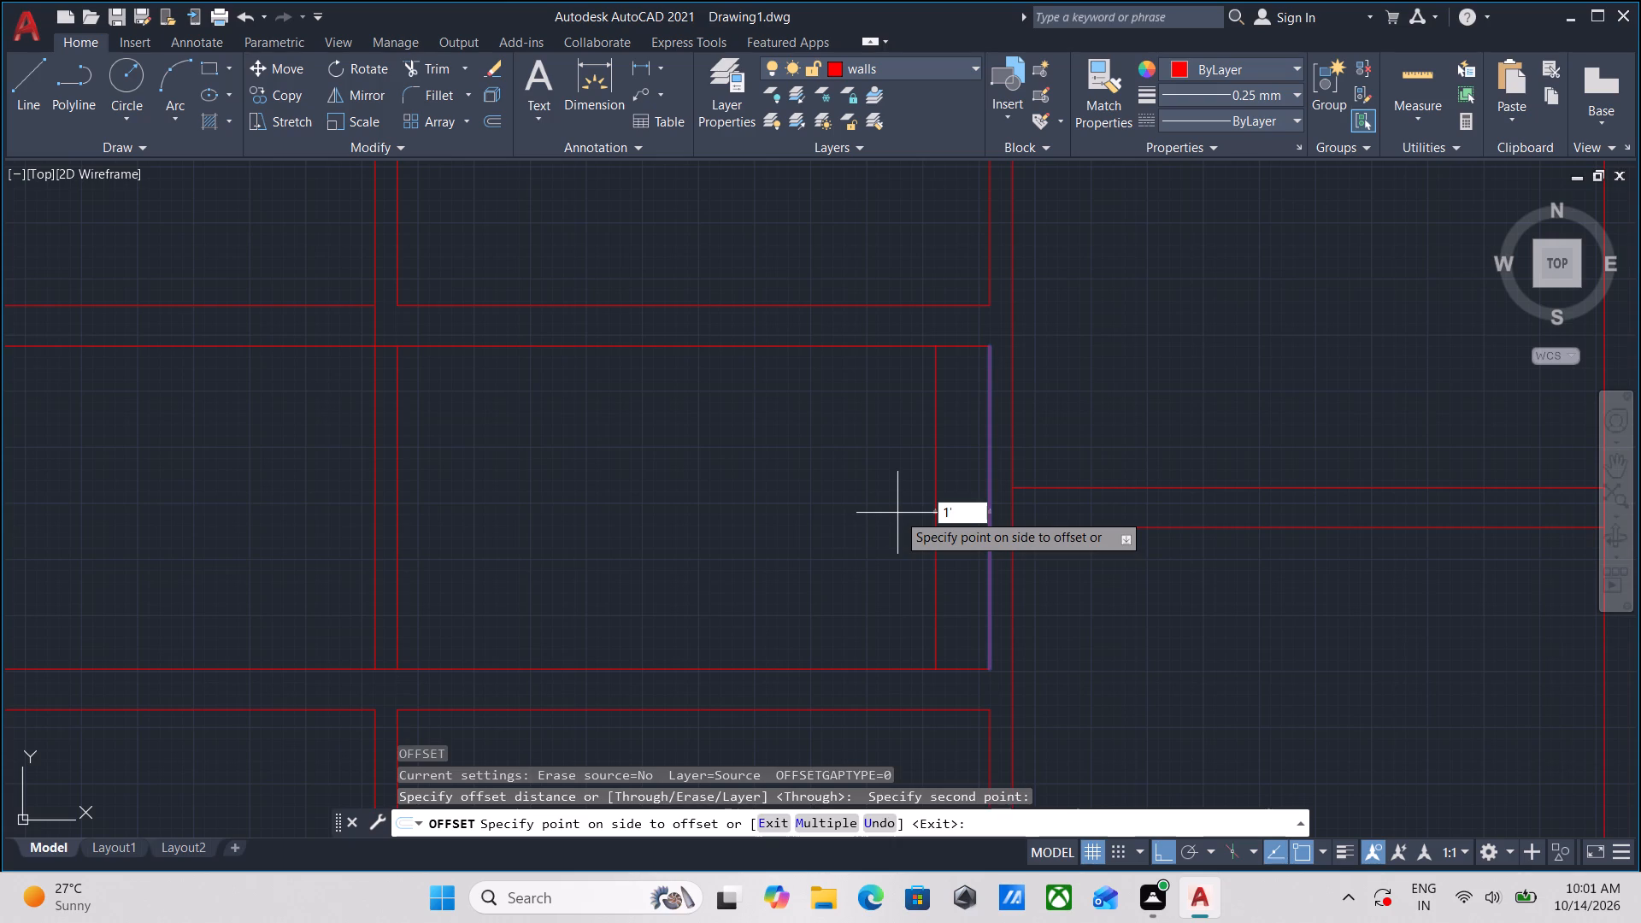
{"action": "key", "text": "Return"}
{"action": "scroll", "coordinate": [977, 509], "scroll_direction": "down", "scroll_amount": 1}
{"action": "scroll", "coordinate": [964, 521], "scroll_direction": "up", "scroll_amount": 1}
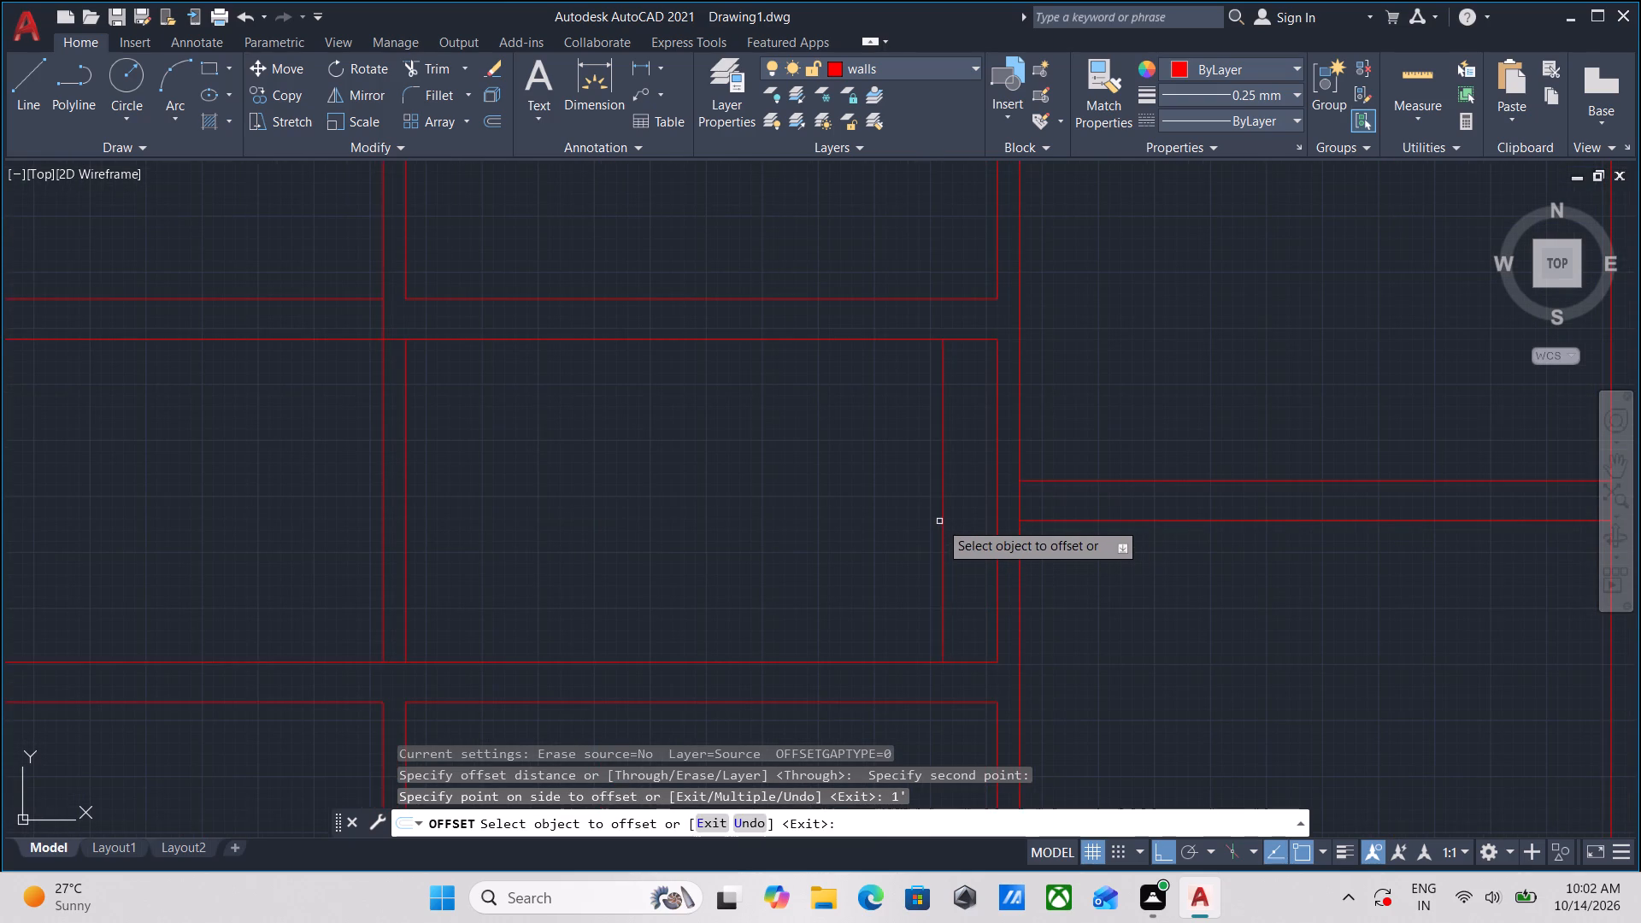
{"action": "left_click", "coordinate": [944, 514]}
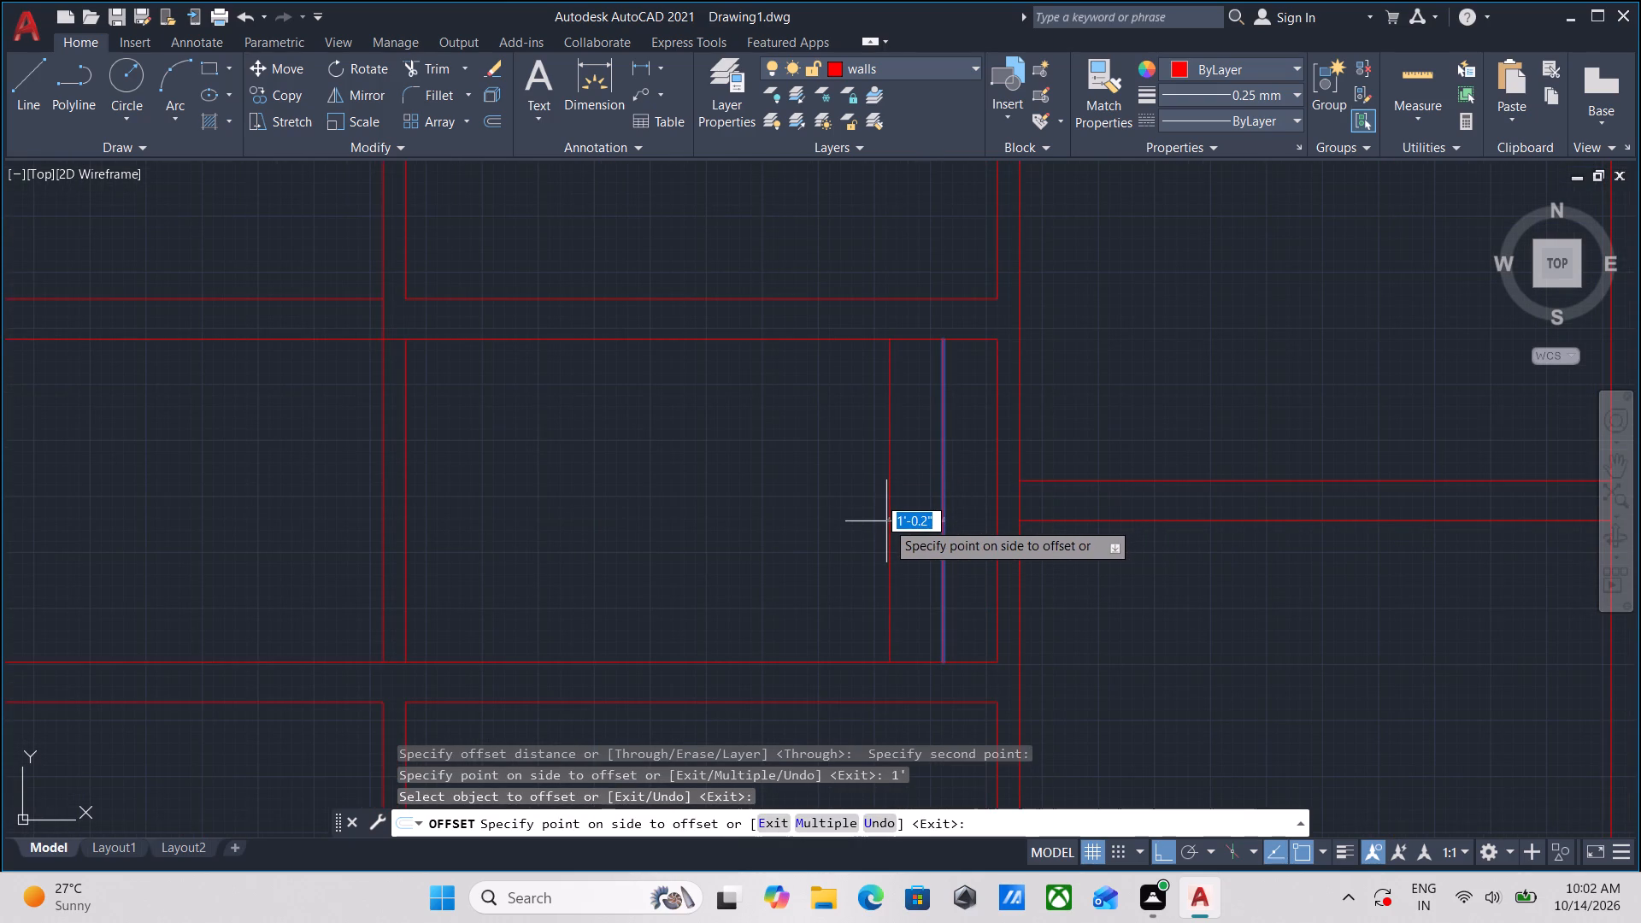
{"action": "key", "text": "9"}
{"action": "key", "text": "Return"}
Offset the new partition's west line 4'3" westward, and offset that copy 9" farther west to form a second partition.
{"action": "scroll", "coordinate": [915, 512], "scroll_direction": "down", "scroll_amount": 1}
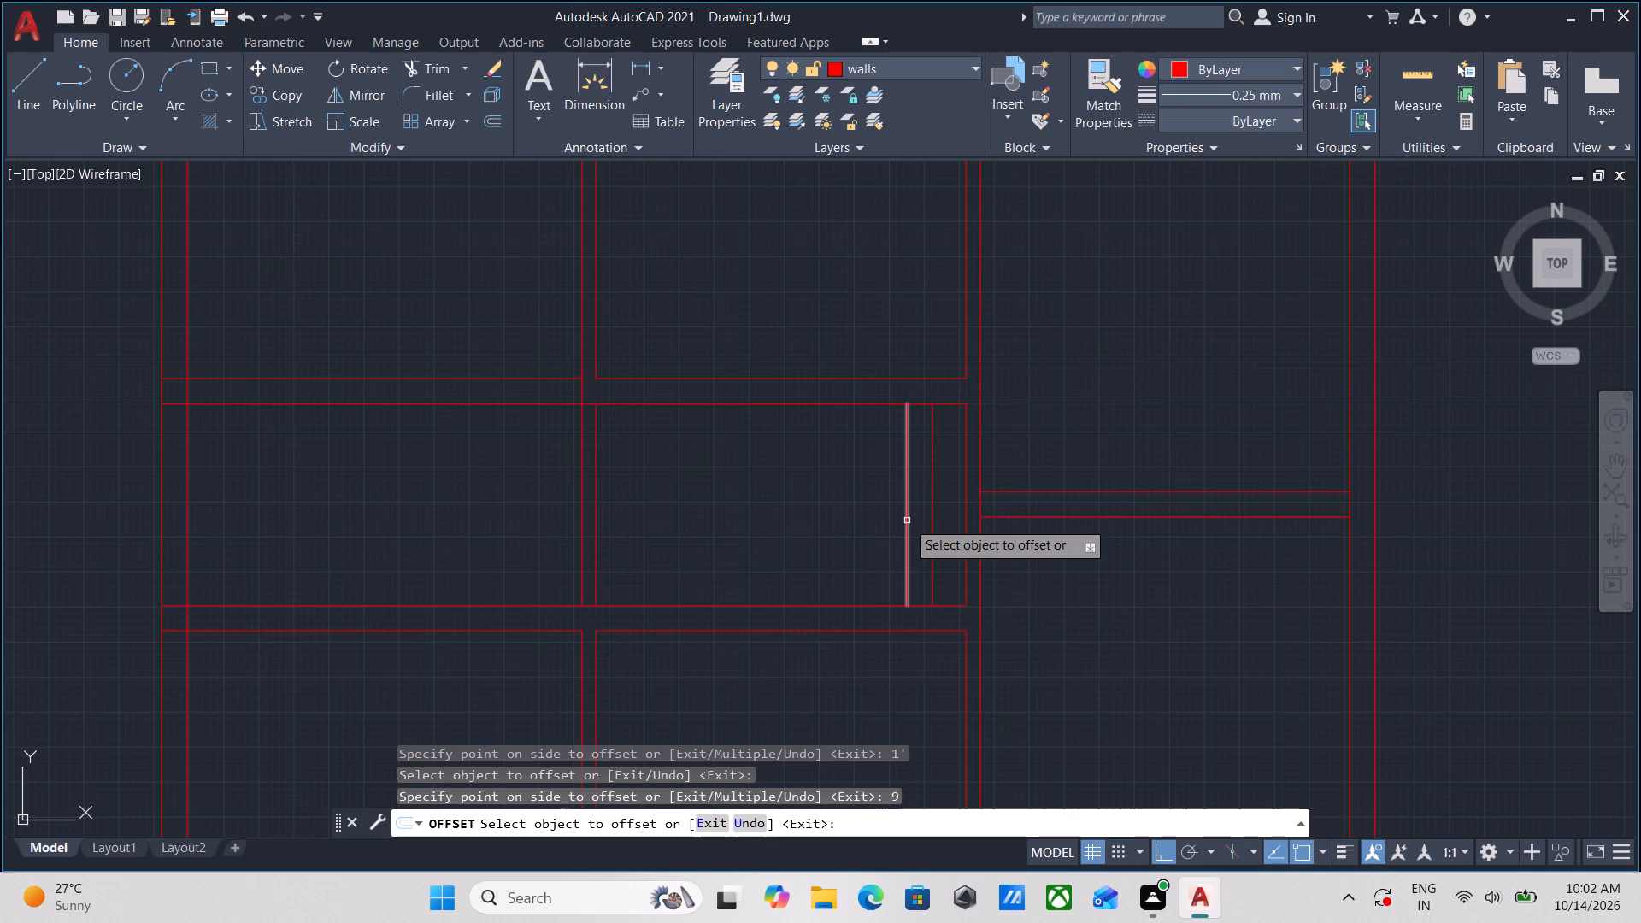
{"action": "left_click", "coordinate": [905, 521]}
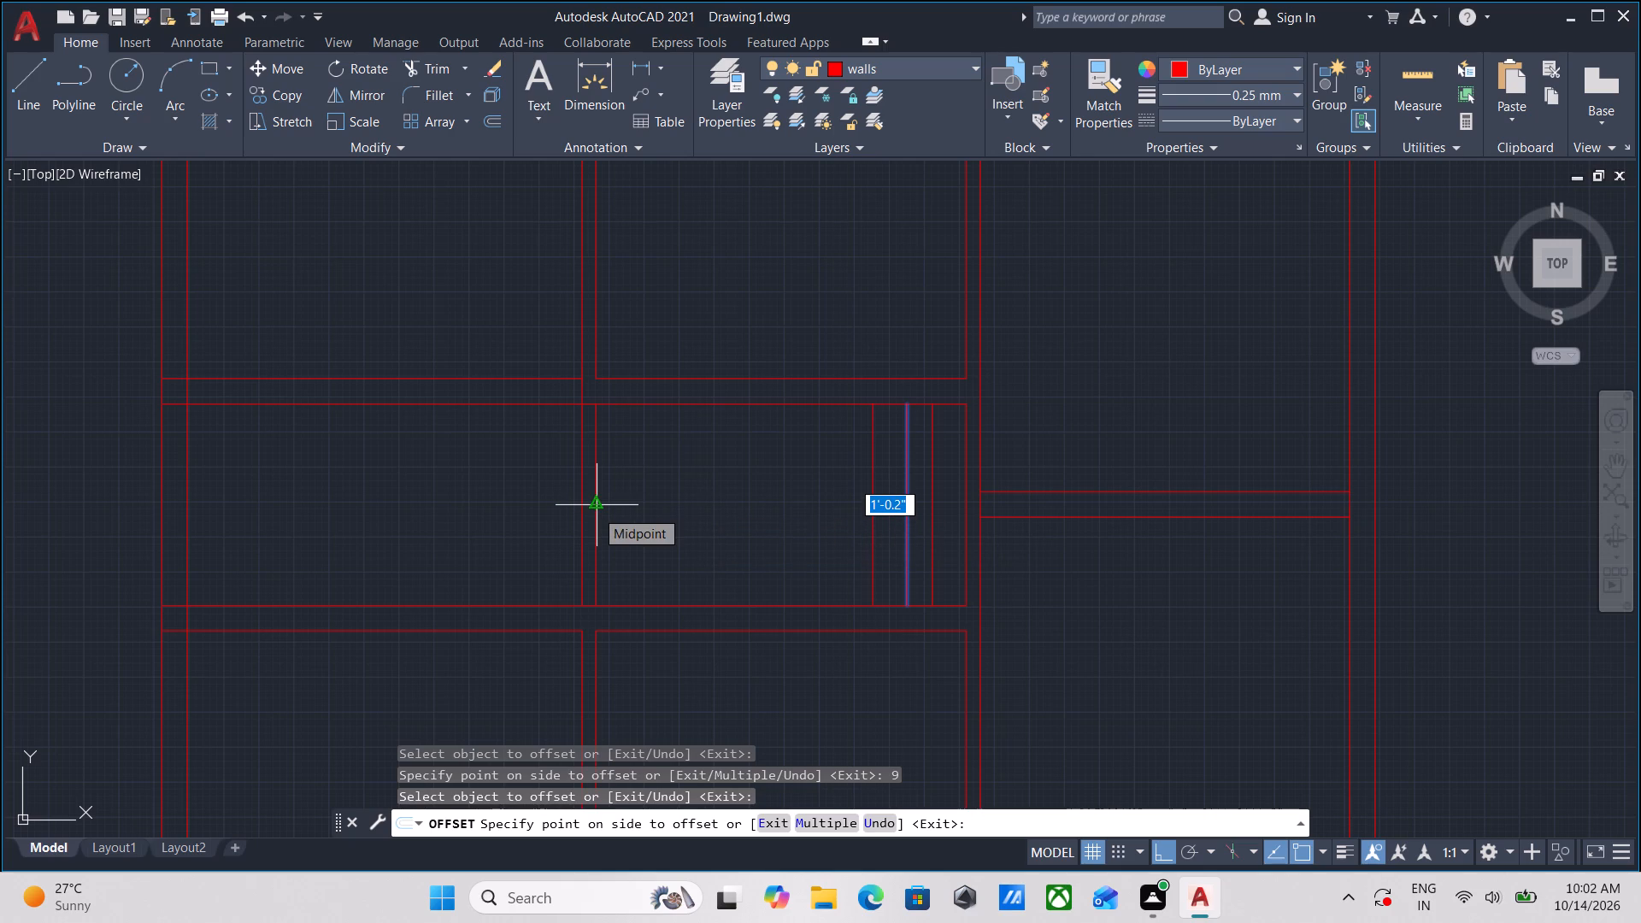
{"action": "type", "text": "4'"}
{"action": "key", "text": "3"}
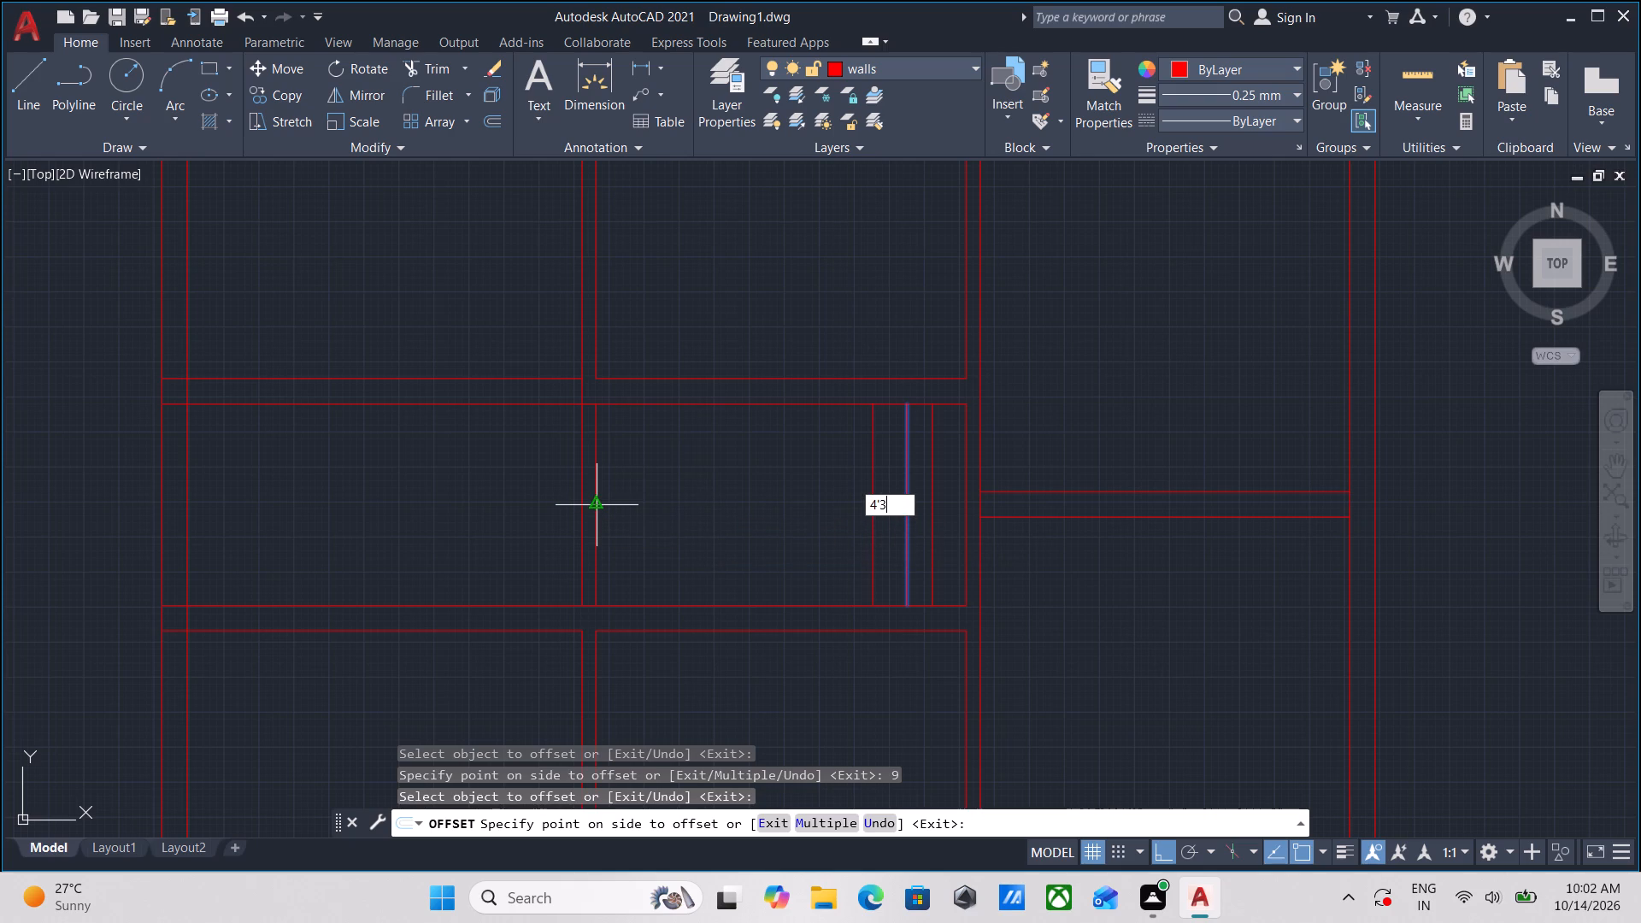
{"action": "key", "text": "Return"}
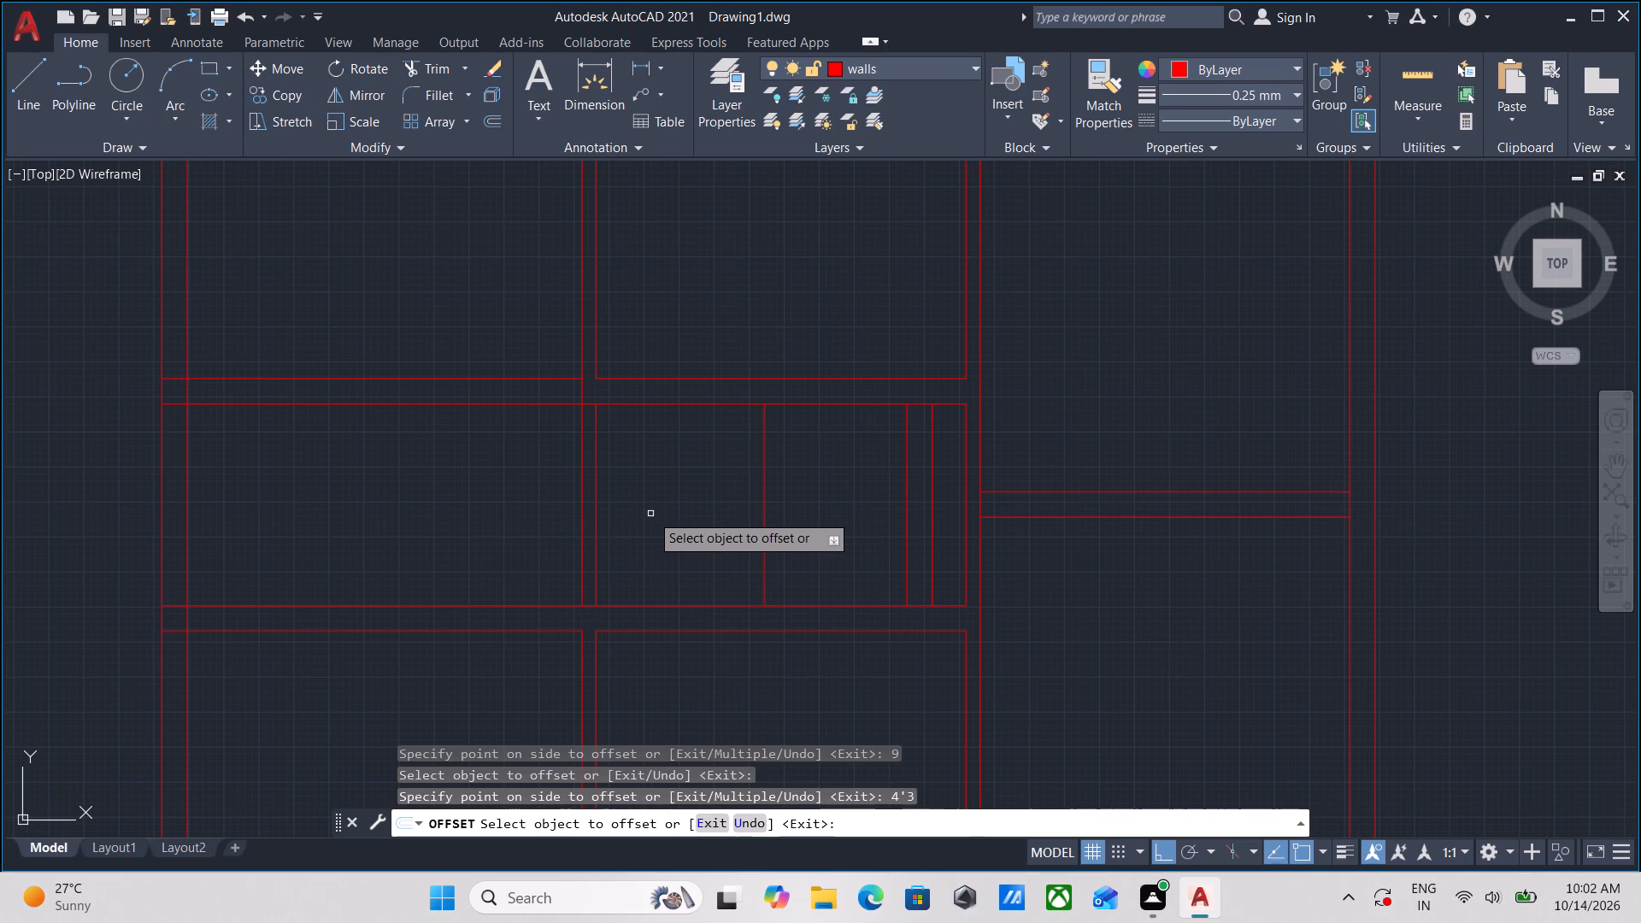
{"action": "scroll", "coordinate": [686, 514], "scroll_direction": "up", "scroll_amount": 1}
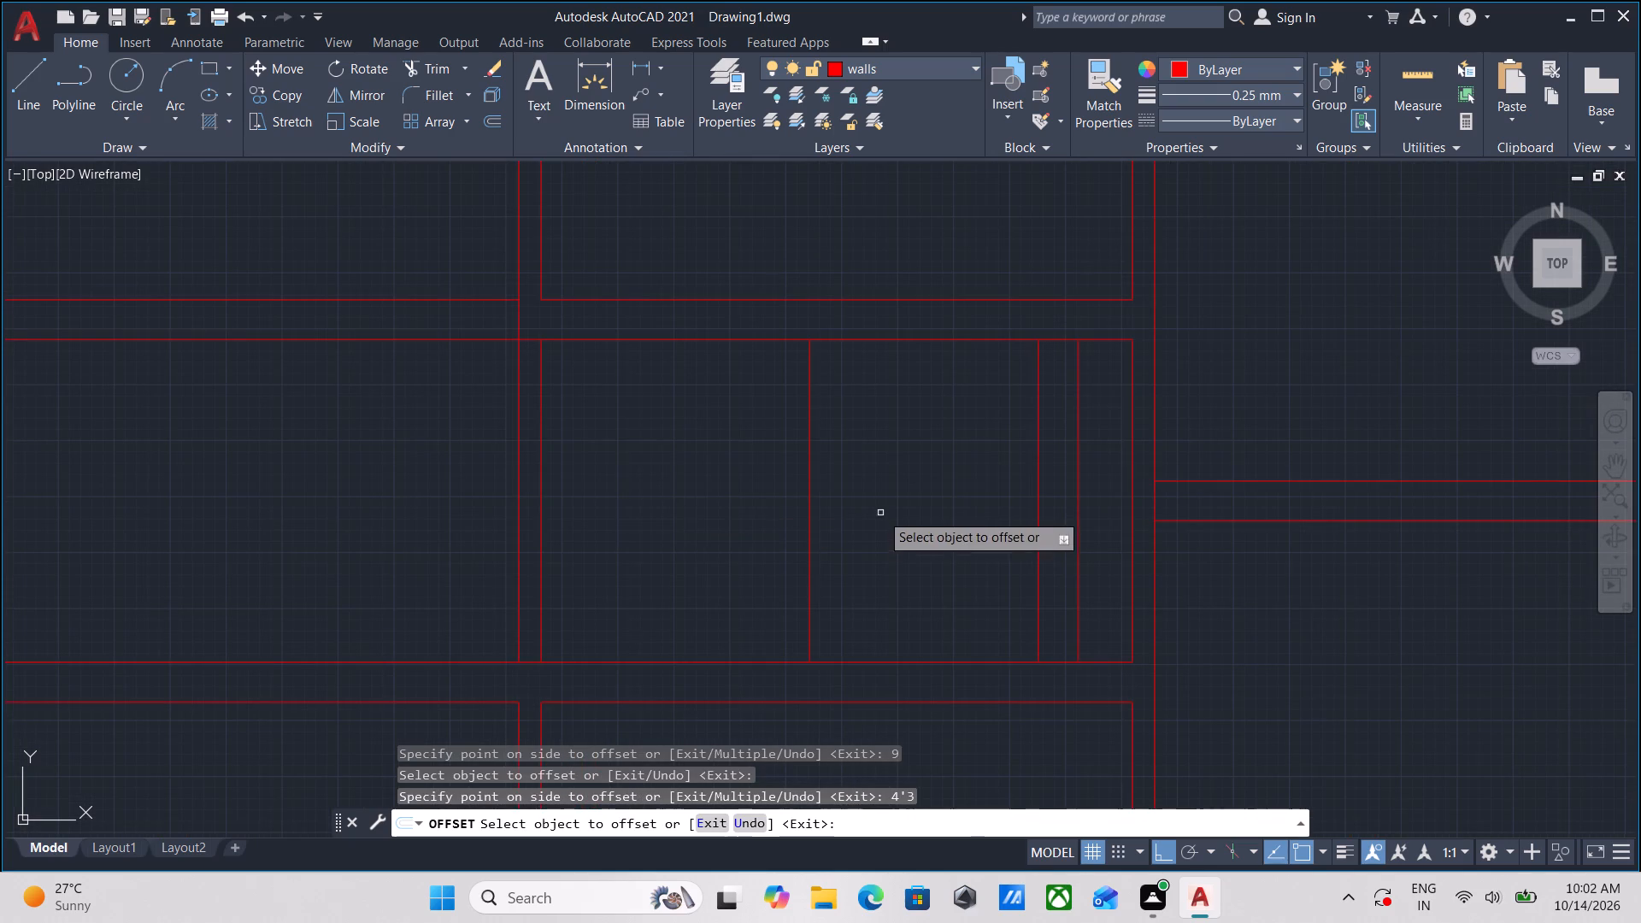
{"action": "left_click", "coordinate": [811, 515]}
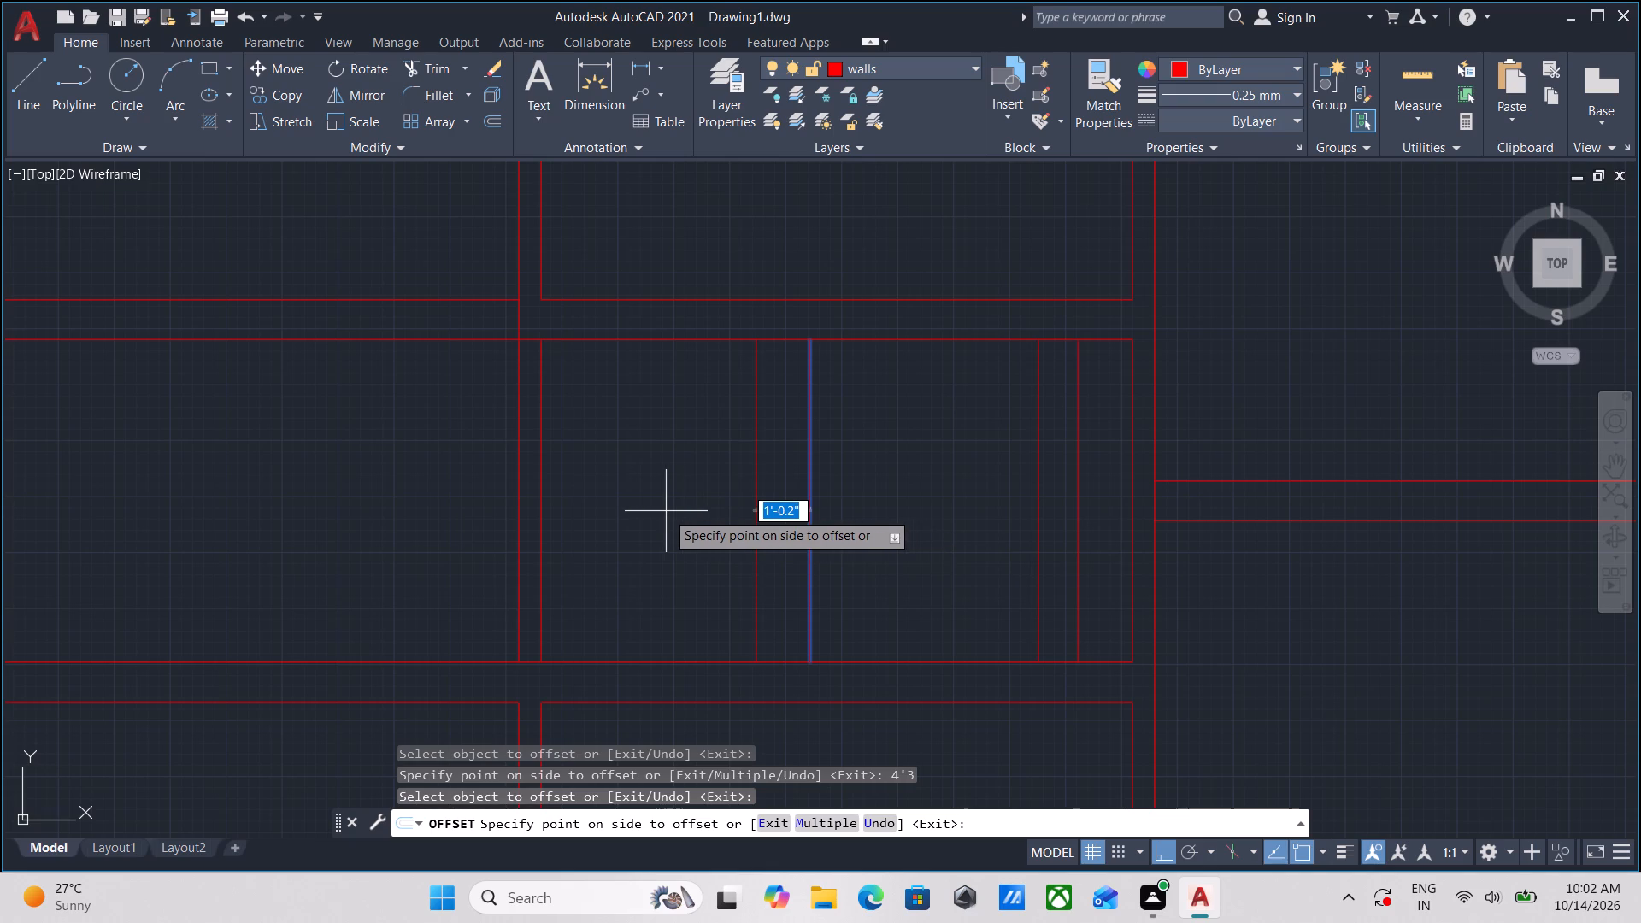
{"action": "key", "text": "9"}
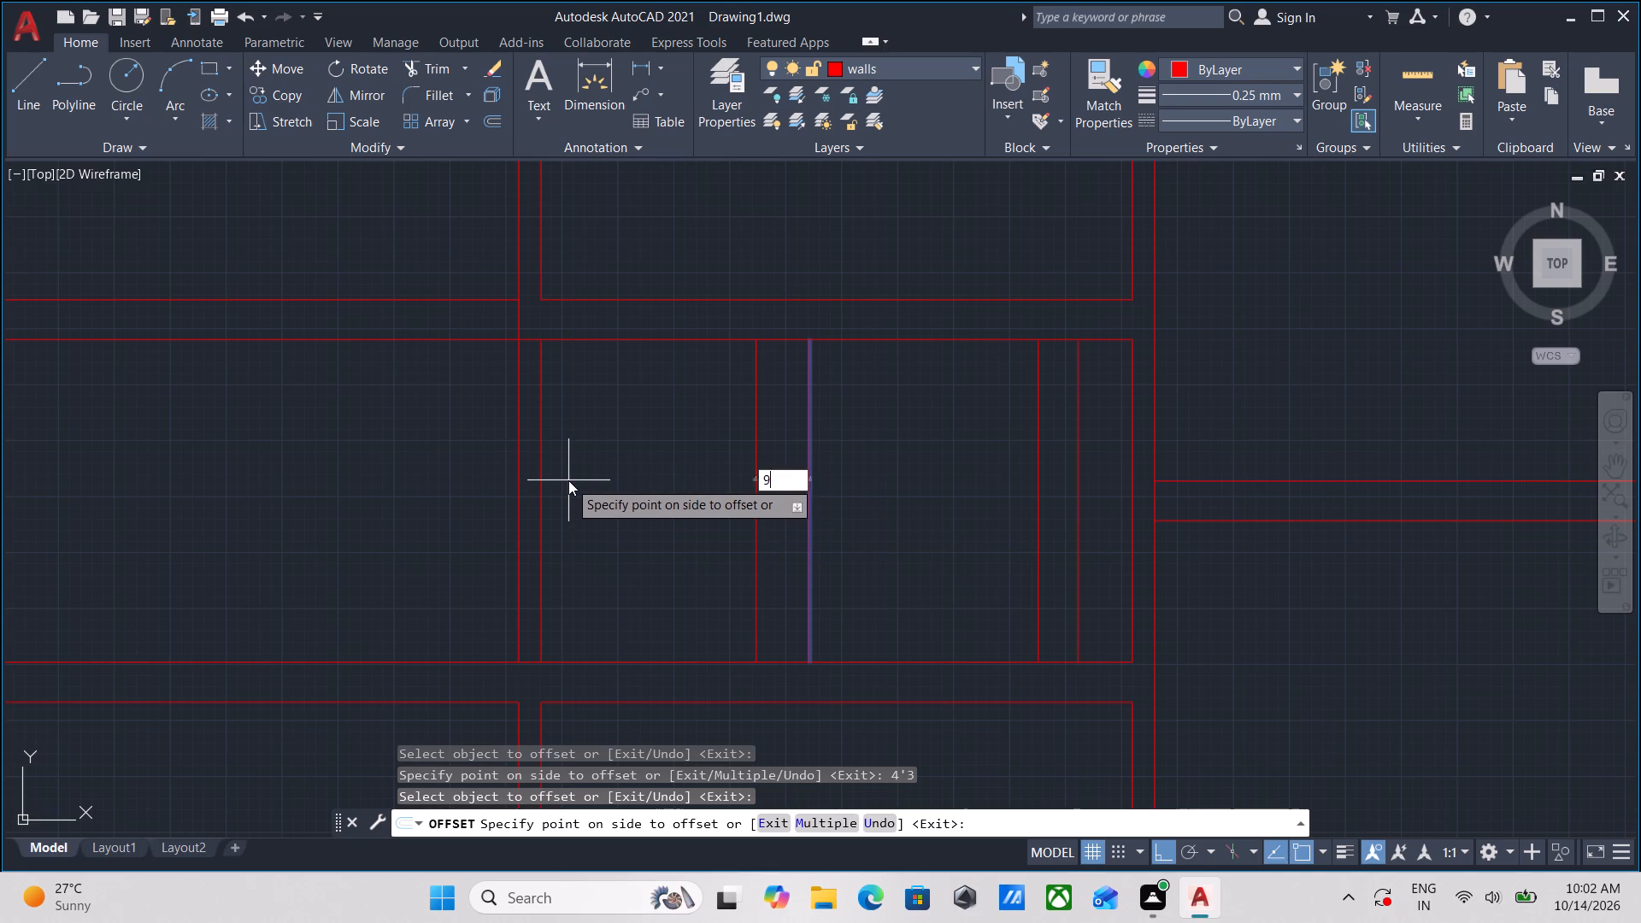
{"action": "key", "text": "Return"}
{"action": "scroll", "coordinate": [948, 488], "scroll_direction": "down", "scroll_amount": 1}
{"action": "middle_click_drag", "start_coordinate": [900, 489], "coordinate": [779, 497]}
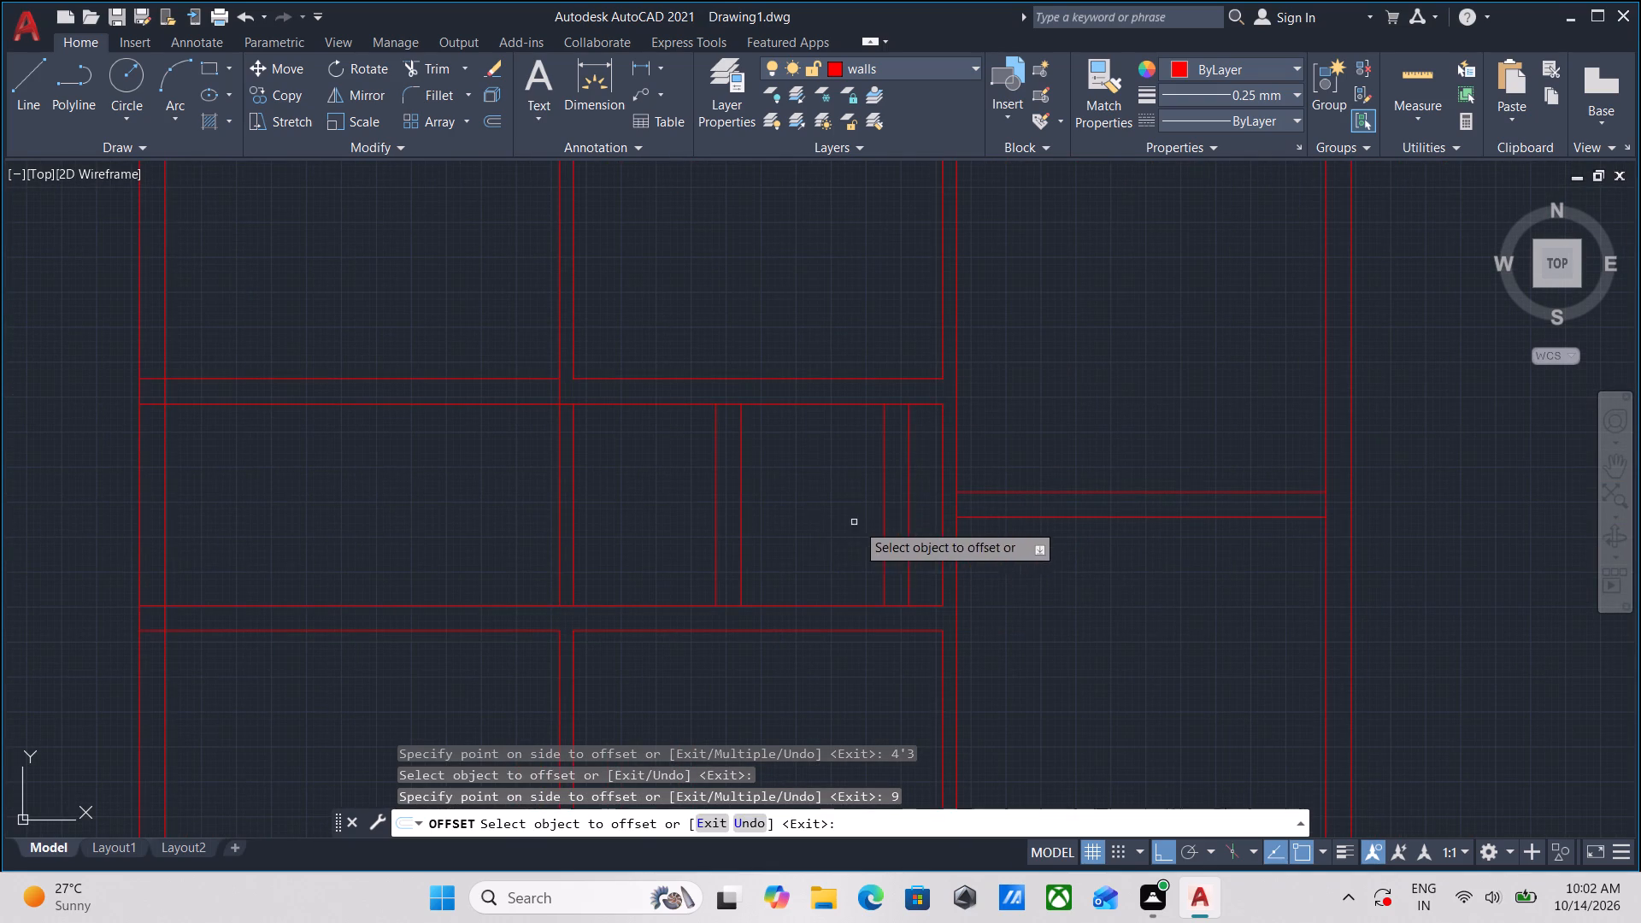
{"action": "key", "text": "Escape"}
Erase the original east line of the middle central room, beside the long vertical wall line.
{"action": "scroll", "coordinate": [950, 556], "scroll_direction": "up", "scroll_amount": 2}
{"action": "scroll", "coordinate": [873, 546], "scroll_direction": "down", "scroll_amount": 1}
{"action": "middle_click_drag", "start_coordinate": [873, 546], "coordinate": [851, 509]}
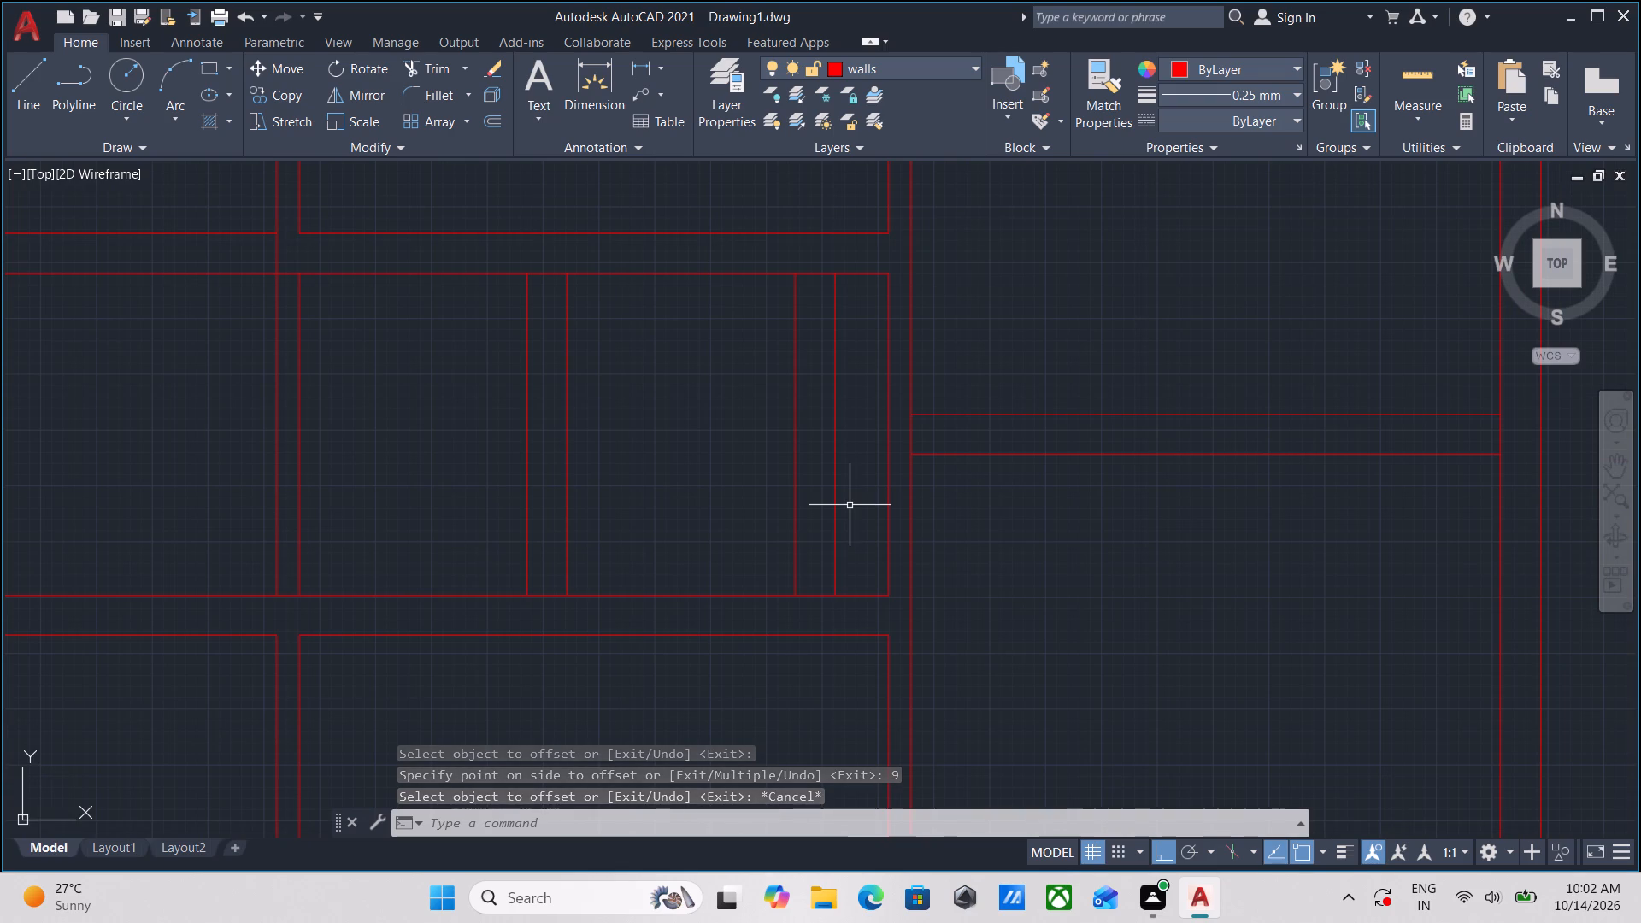
{"action": "scroll", "coordinate": [992, 561], "scroll_direction": "up", "scroll_amount": 2}
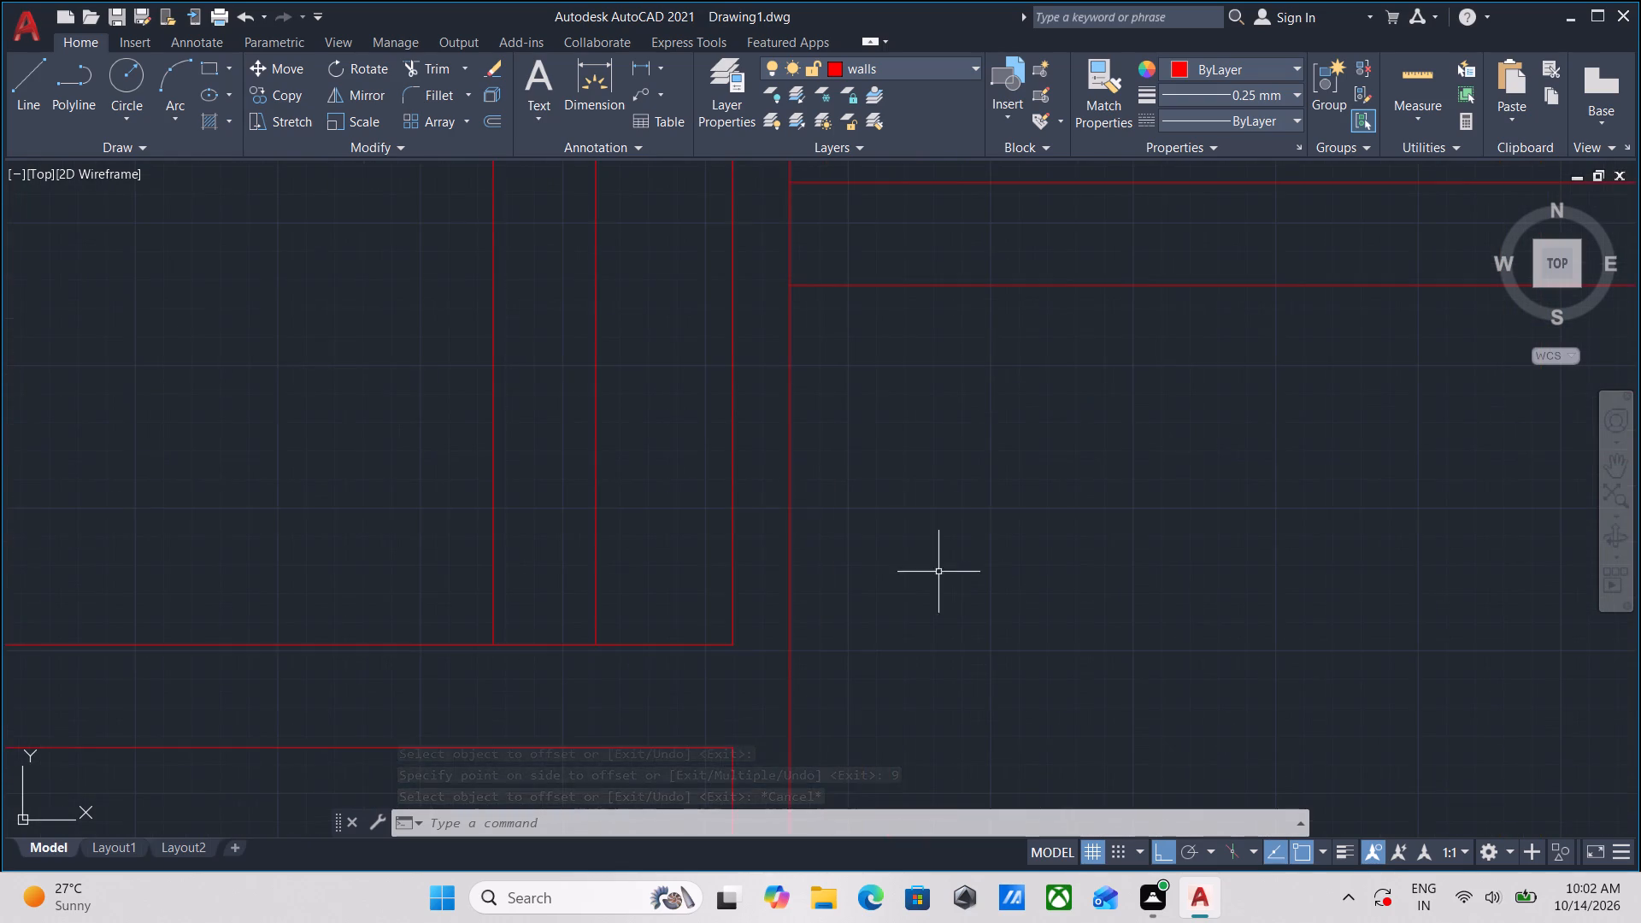
{"action": "scroll", "coordinate": [796, 537], "scroll_direction": "down", "scroll_amount": 1}
{"action": "middle_click_drag", "start_coordinate": [796, 537], "coordinate": [804, 615]}
{"action": "left_click", "coordinate": [771, 530]}
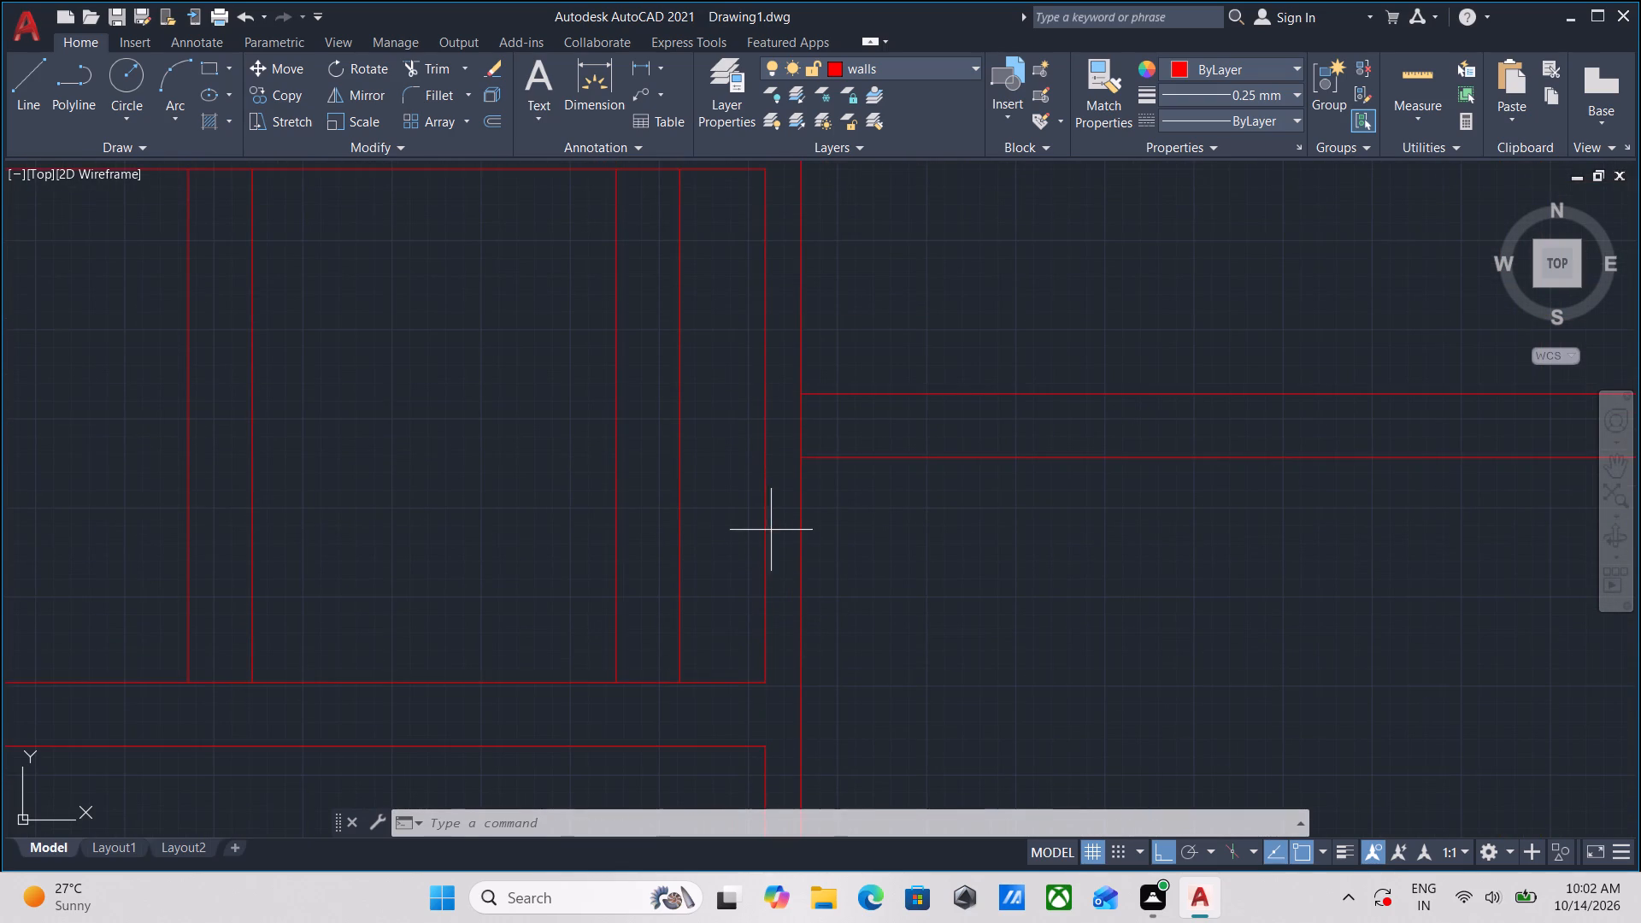
{"action": "left_click", "coordinate": [733, 498]}
{"action": "right_click", "coordinate": [733, 498]}
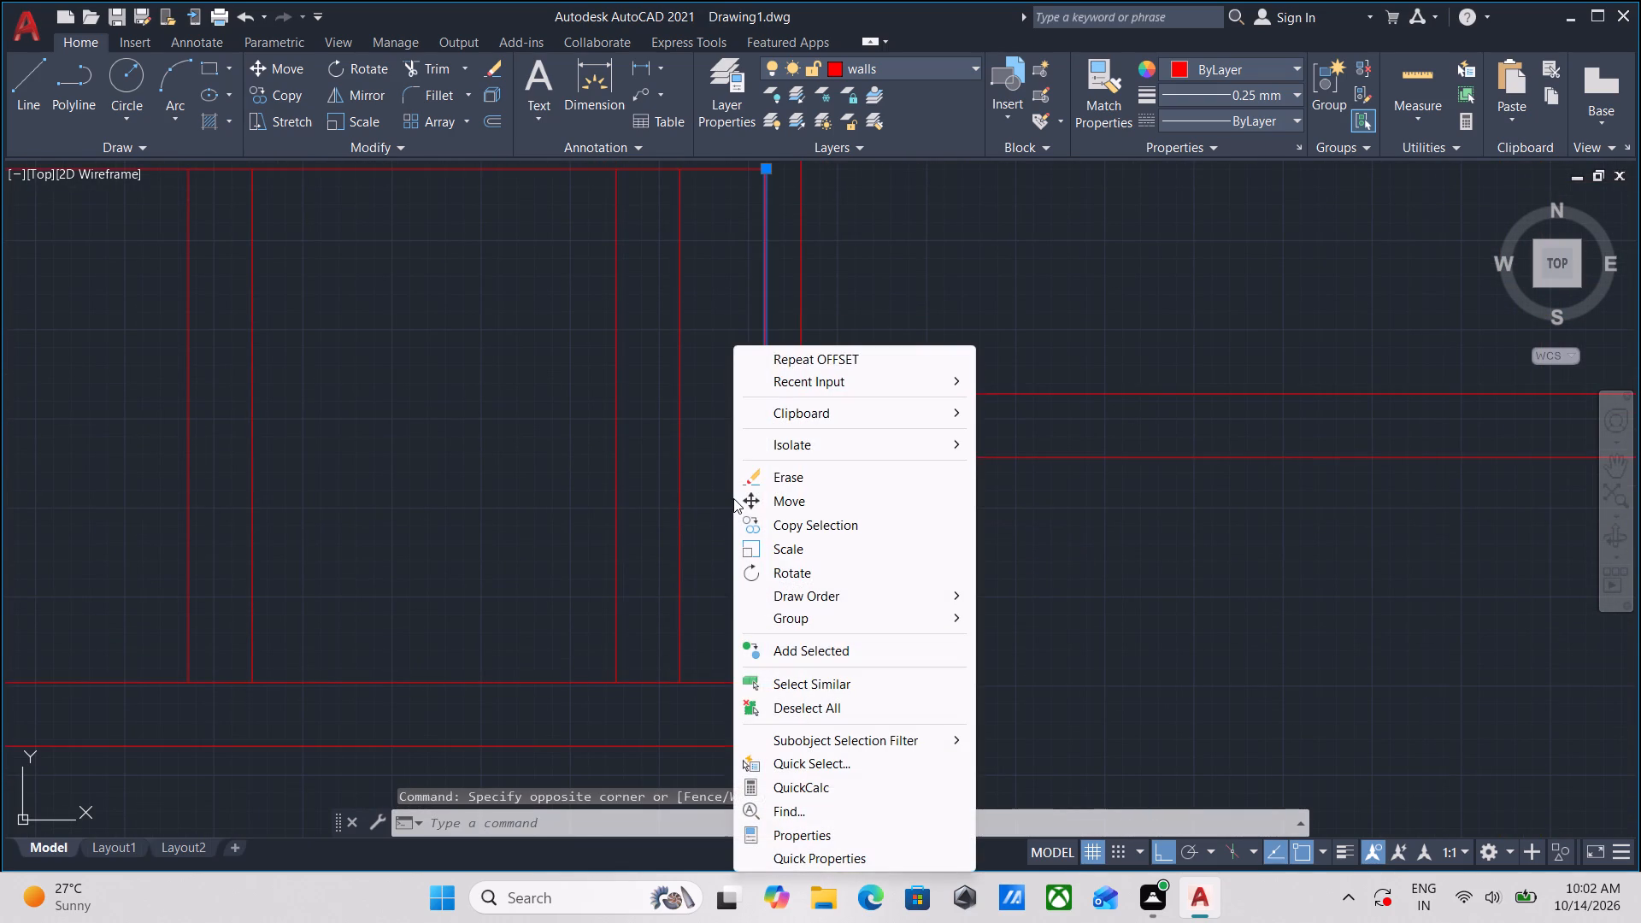
{"action": "left_click", "coordinate": [811, 480]}
Extend the middle central room's upper and lower horizontal lines east to the long vertical wall line.
{"action": "scroll", "coordinate": [713, 468], "scroll_direction": "down", "scroll_amount": 1}
{"action": "middle_click_drag", "start_coordinate": [713, 468], "coordinate": [697, 550]}
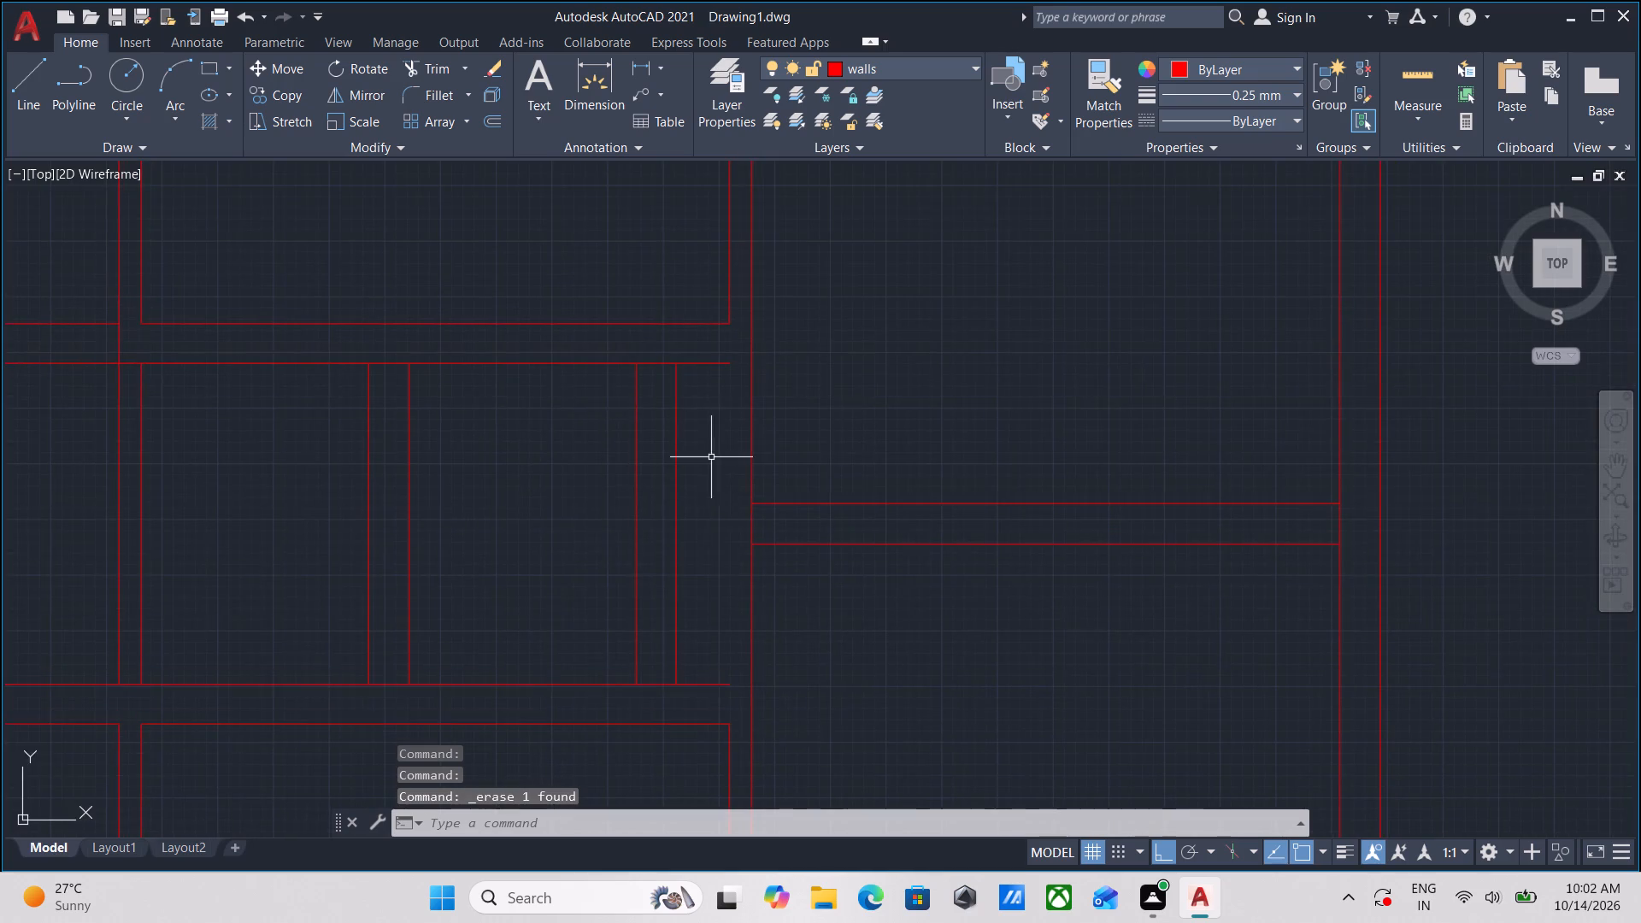
{"action": "middle_click_drag", "start_coordinate": [721, 420], "coordinate": [721, 473]}
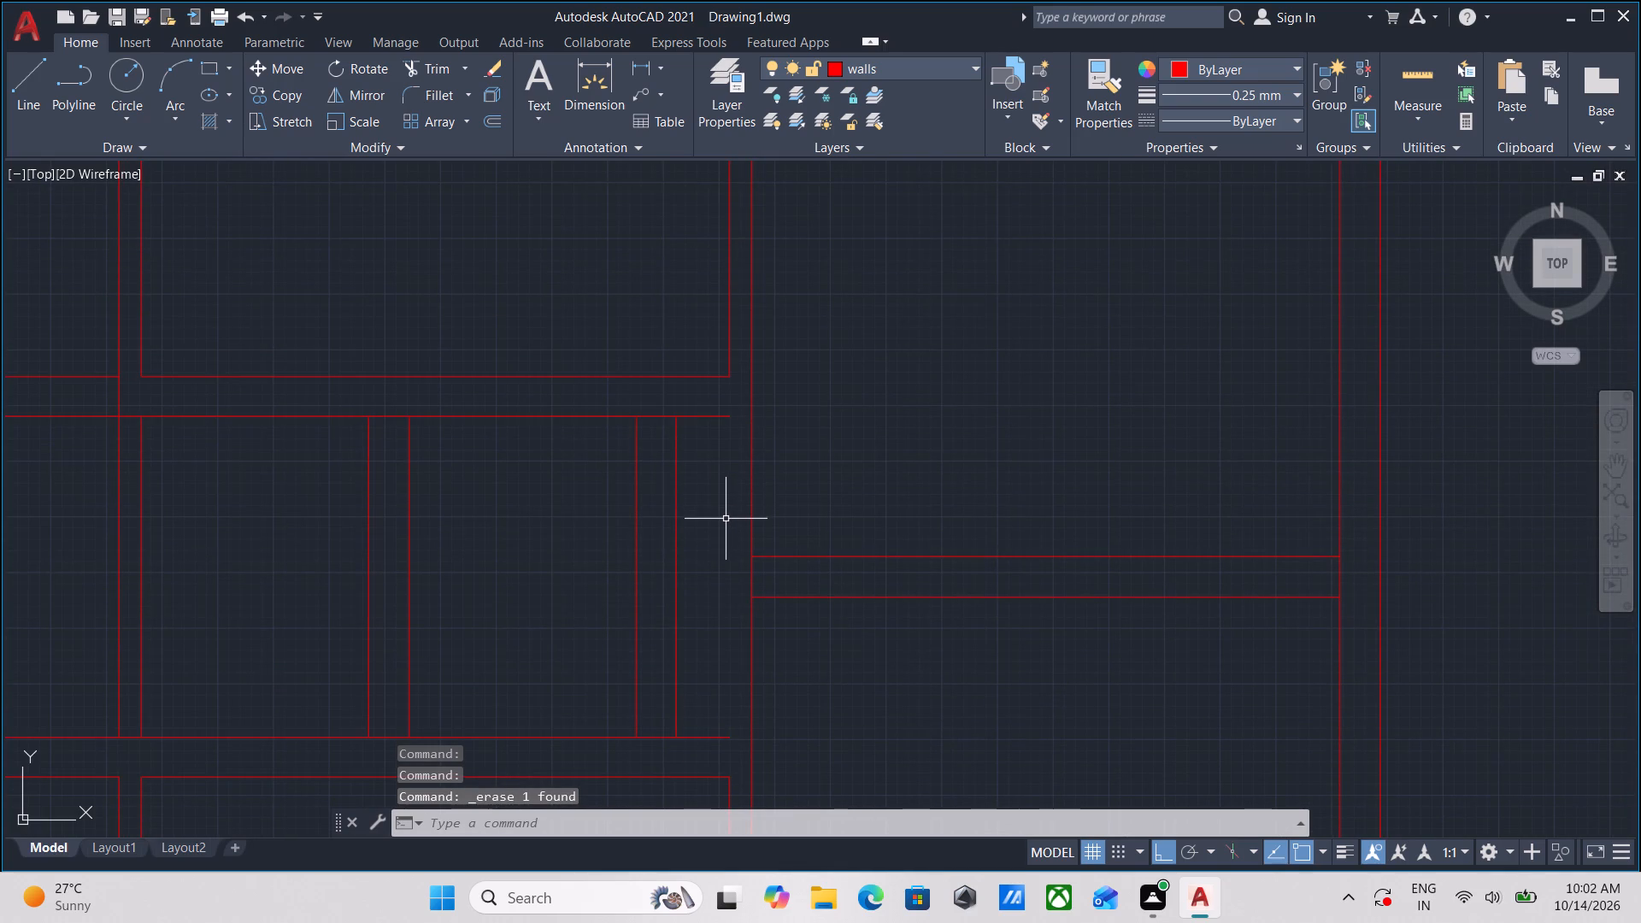
{"action": "middle_click_drag", "start_coordinate": [711, 505], "coordinate": [708, 591]}
{"action": "scroll", "coordinate": [712, 514], "scroll_direction": "up", "scroll_amount": 1}
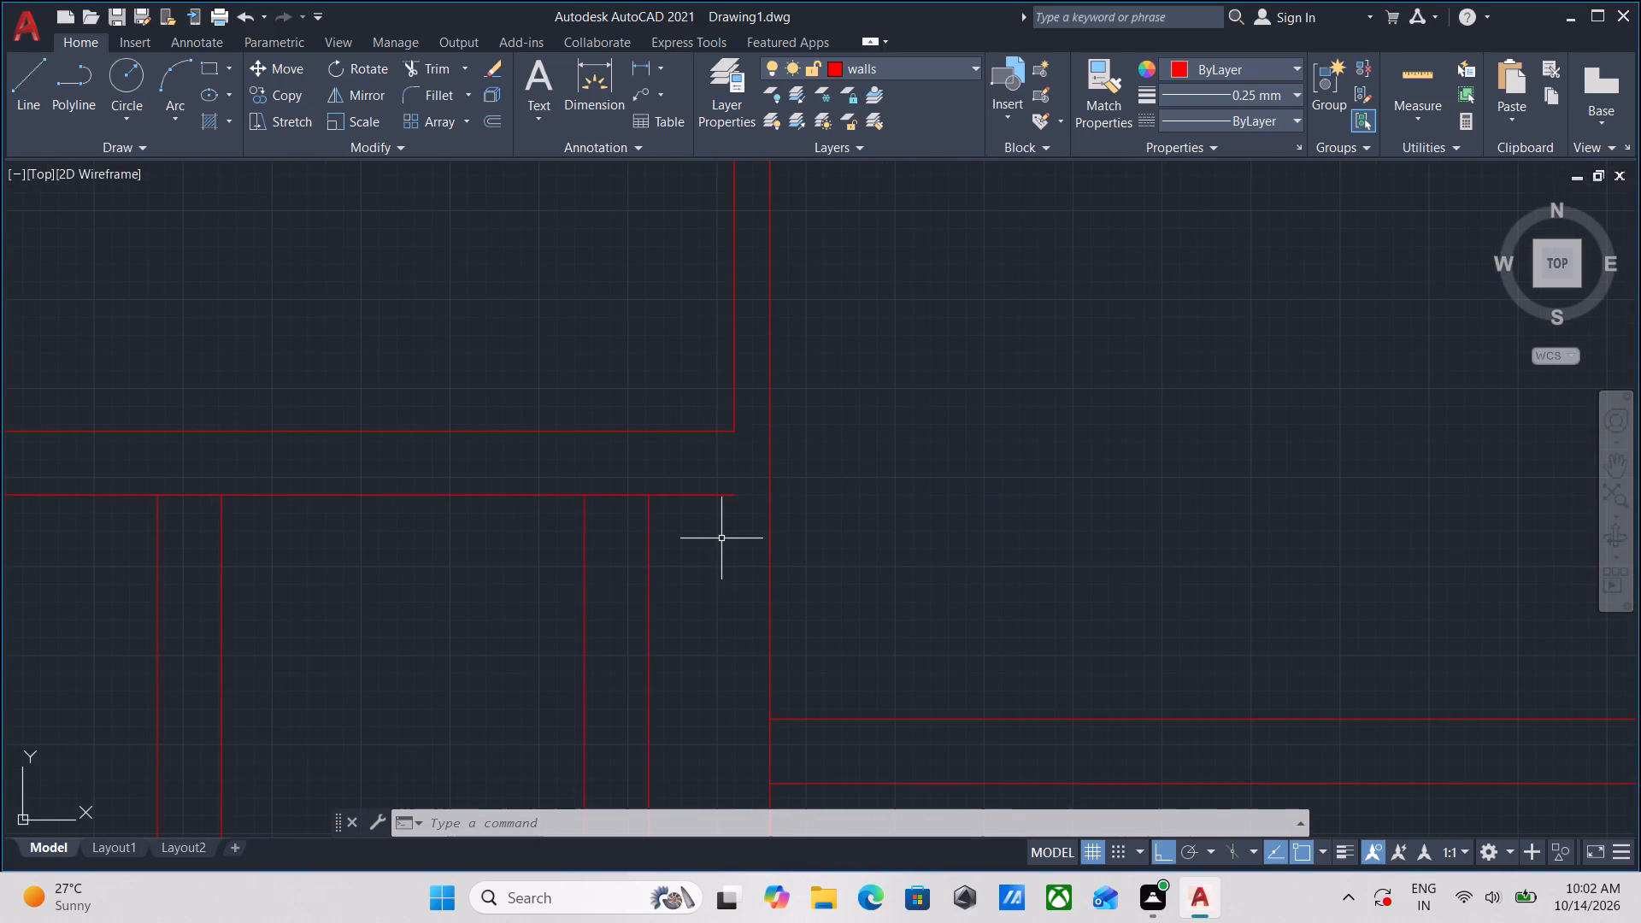
{"action": "type", "text": "ex"}
{"action": "key", "text": "Return"}
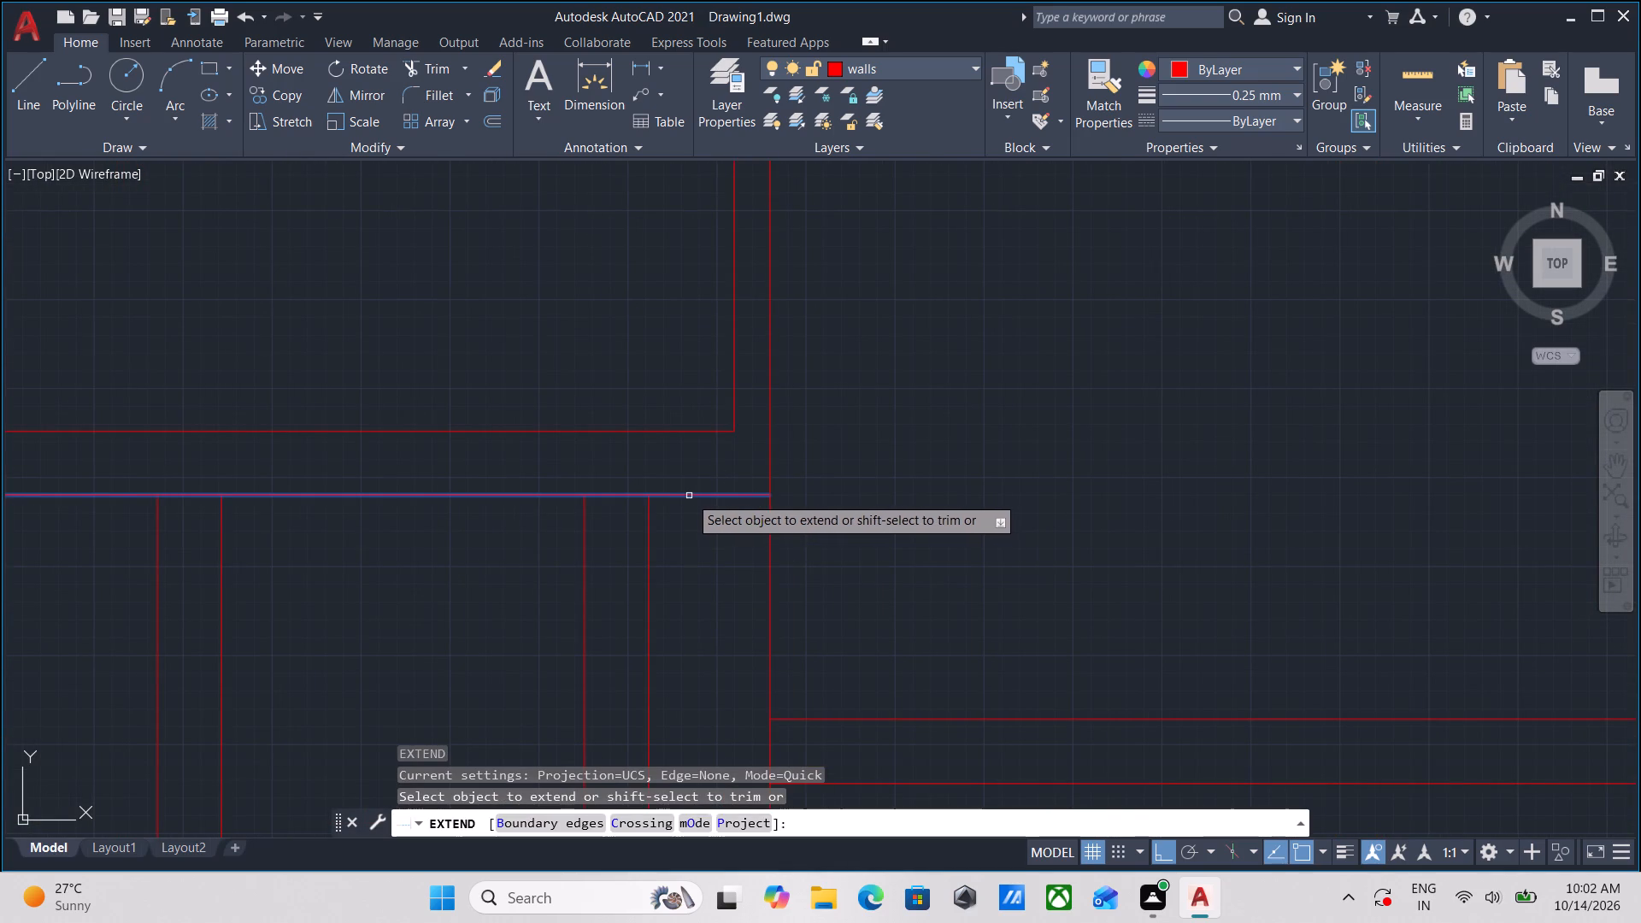
{"action": "left_click", "coordinate": [713, 497]}
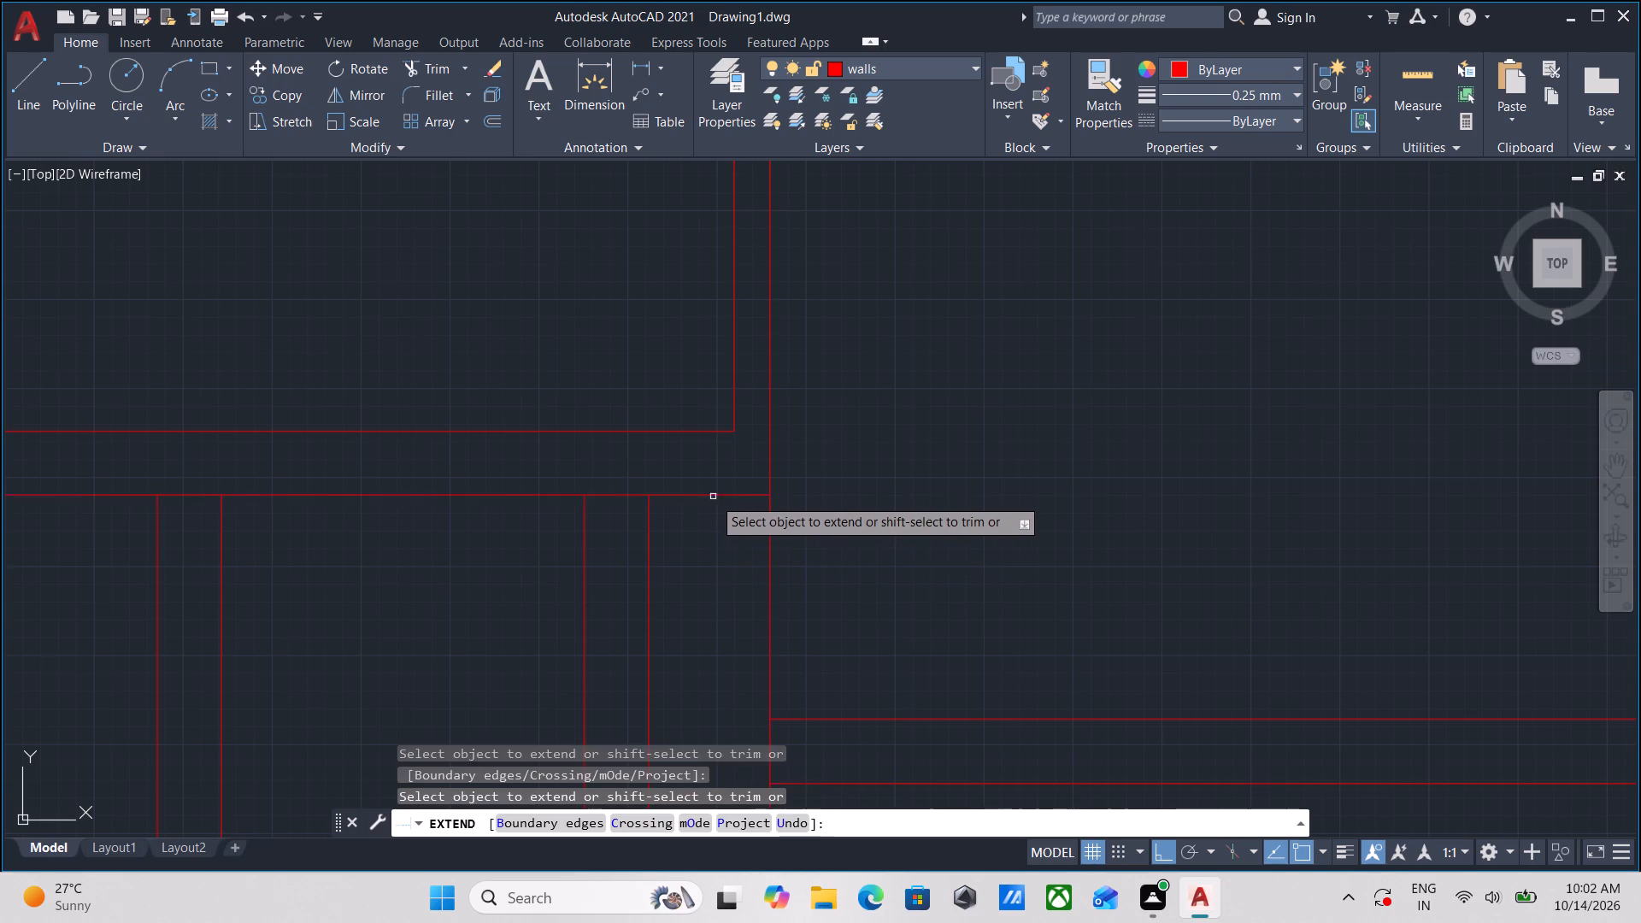
{"action": "scroll", "coordinate": [715, 556], "scroll_direction": "down", "scroll_amount": 1}
{"action": "middle_click_drag", "start_coordinate": [715, 556], "coordinate": [826, 345]}
{"action": "middle_click_drag", "start_coordinate": [777, 556], "coordinate": [812, 409]}
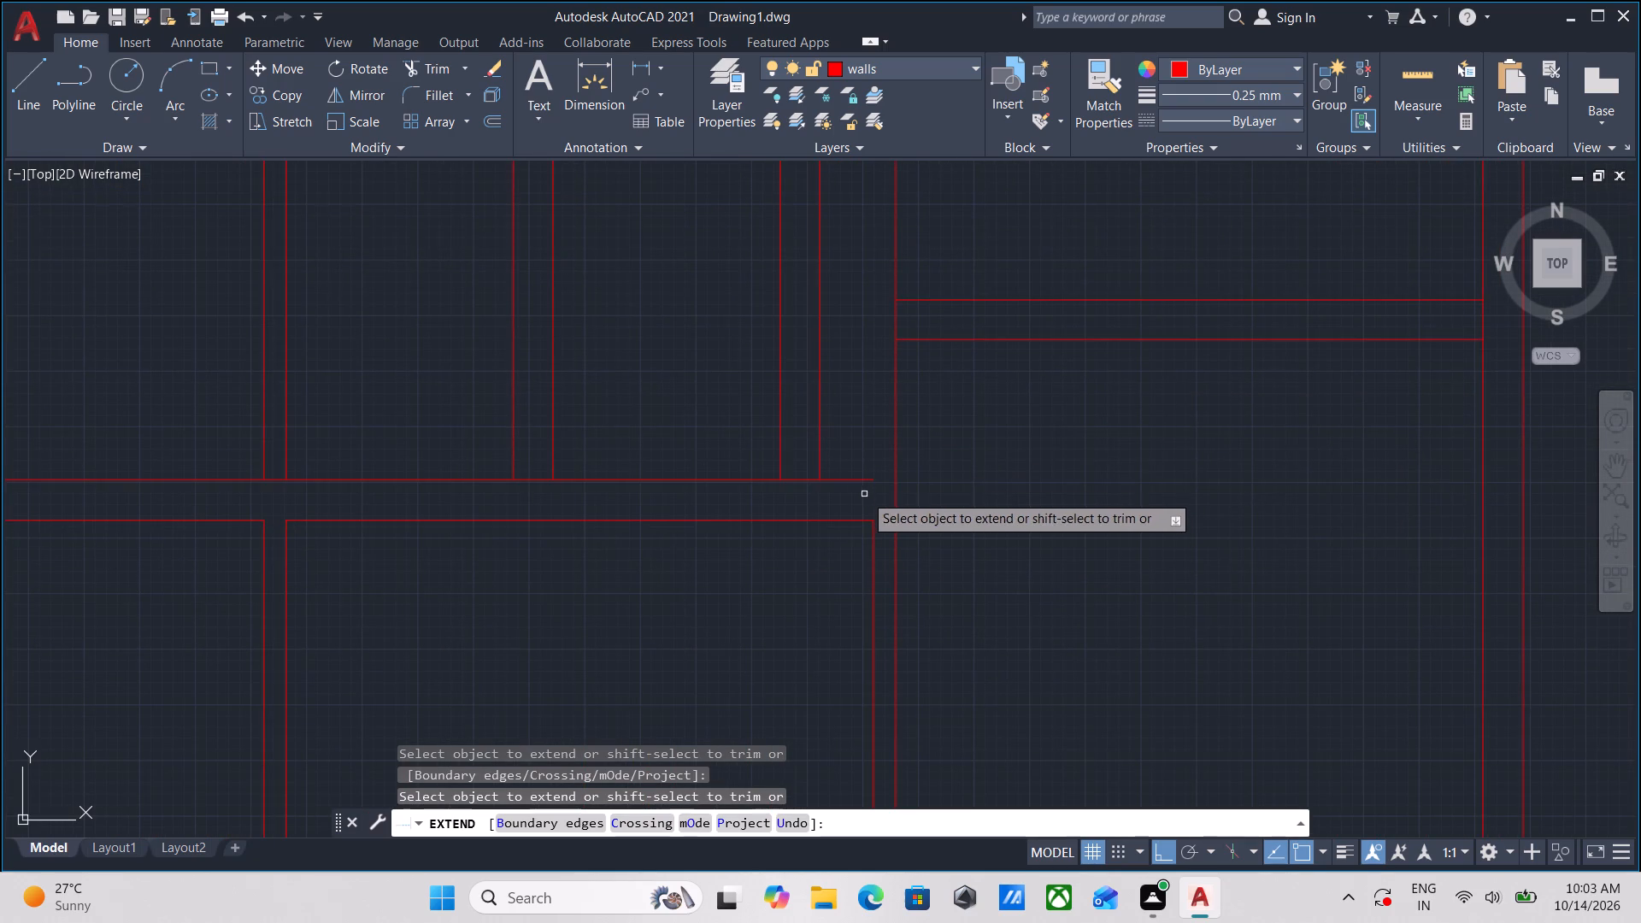
{"action": "left_click", "coordinate": [860, 481]}
{"action": "scroll", "coordinate": [866, 398], "scroll_direction": "down", "scroll_amount": 1}
{"action": "middle_click_drag", "start_coordinate": [865, 400], "coordinate": [838, 511]}
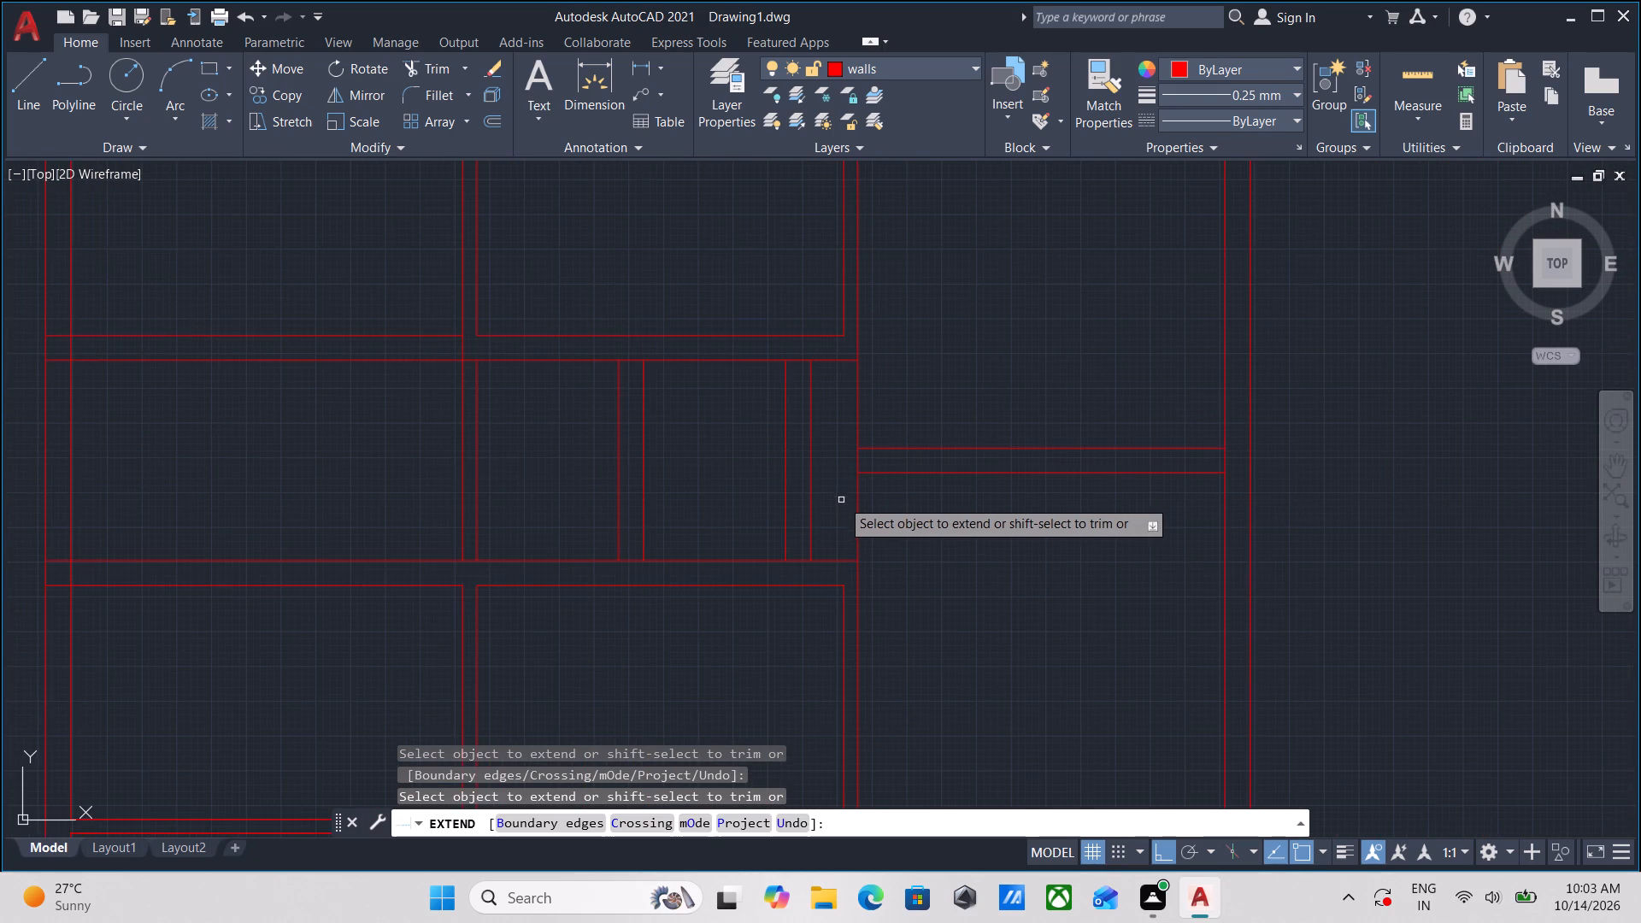
{"action": "scroll", "coordinate": [831, 503], "scroll_direction": "up", "scroll_amount": 1}
{"action": "scroll", "coordinate": [831, 503], "scroll_direction": "down", "scroll_amount": 1}
{"action": "middle_click_drag", "start_coordinate": [831, 503], "coordinate": [836, 545]}
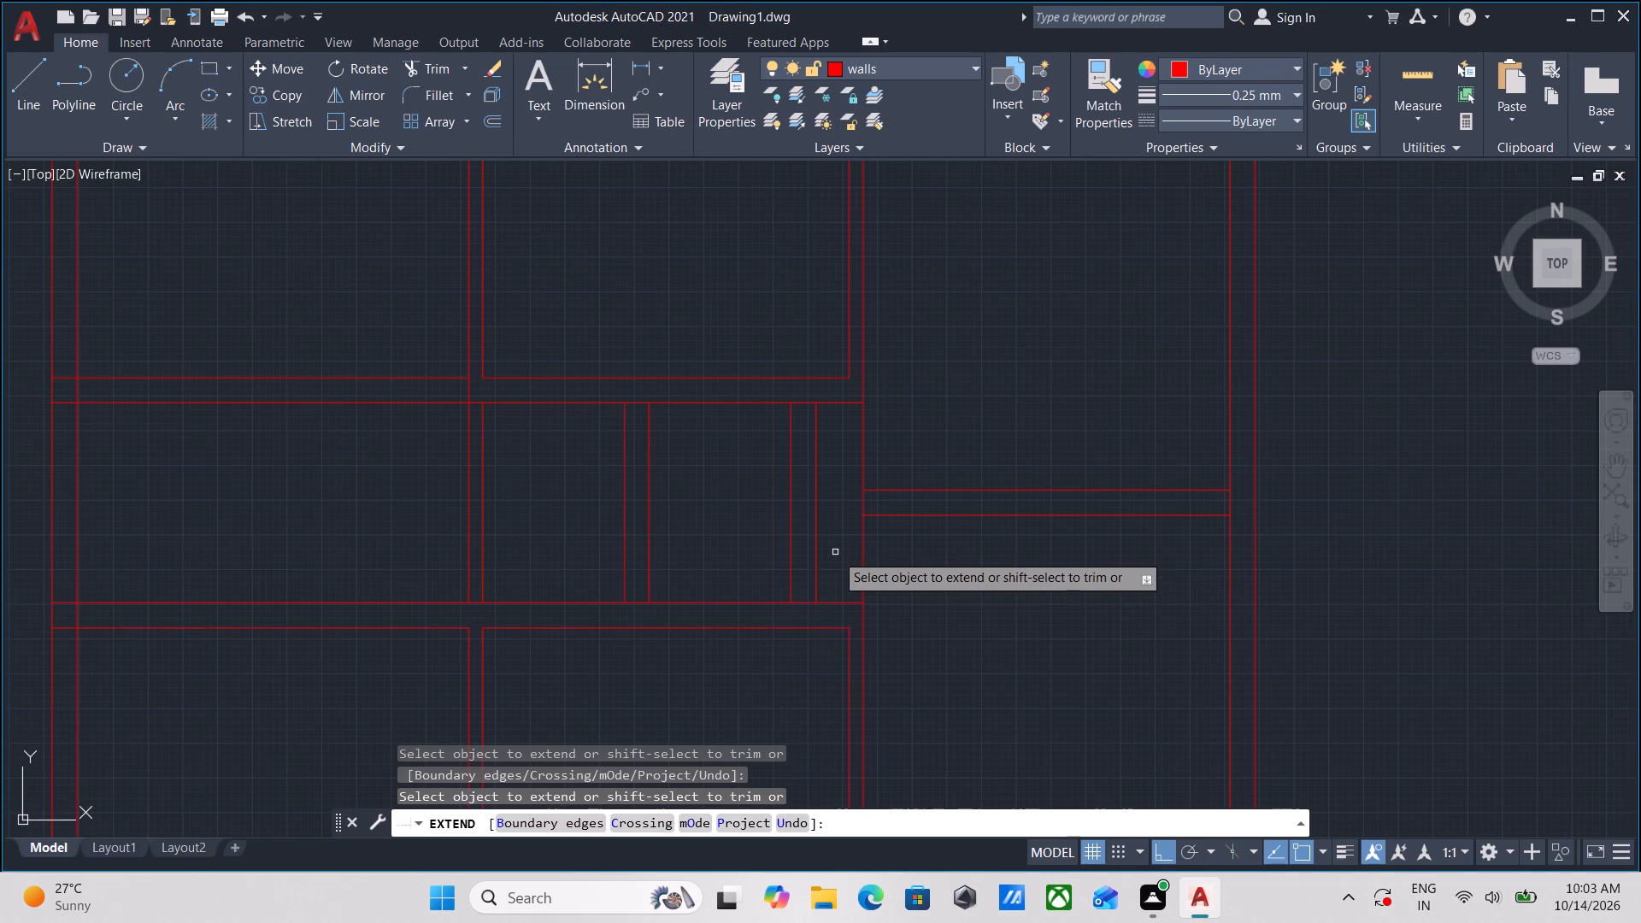
{"action": "middle_click_drag", "start_coordinate": [832, 560], "coordinate": [834, 523]}
{"action": "key", "text": "Escape"}
Examine the two new partitions and their junctions with the middle central room's upper and lower walls.
{"action": "scroll", "coordinate": [788, 586], "scroll_direction": "up", "scroll_amount": 2}
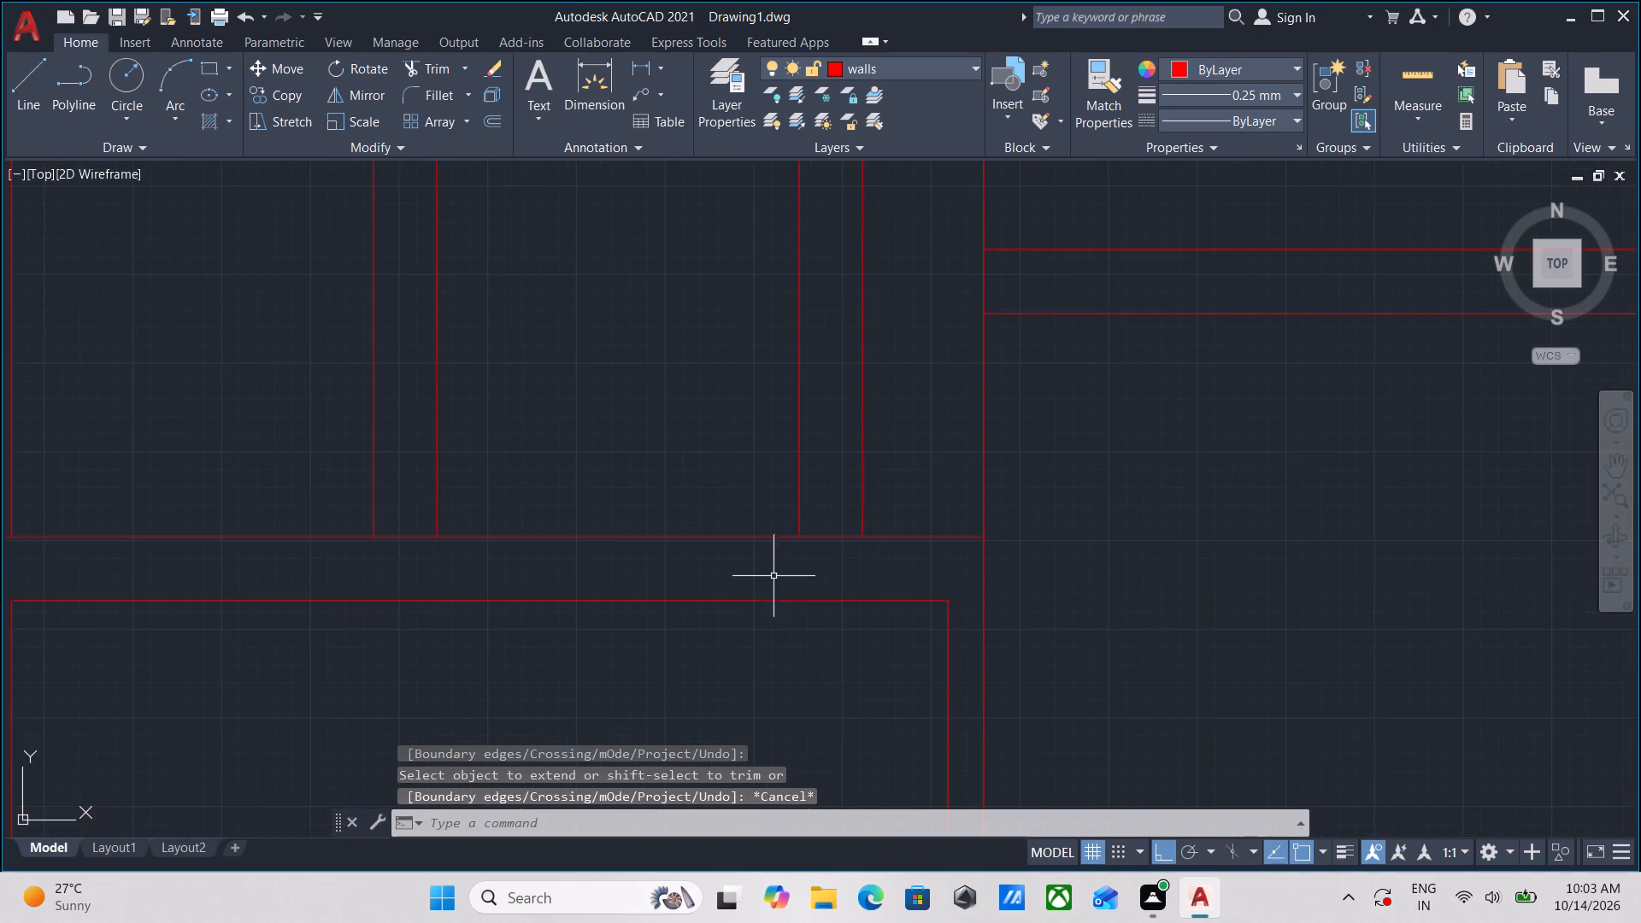
{"action": "middle_click_drag", "start_coordinate": [783, 567], "coordinate": [856, 565]}
{"action": "scroll", "coordinate": [867, 568], "scroll_direction": "down", "scroll_amount": 1}
{"action": "middle_click_drag", "start_coordinate": [868, 571], "coordinate": [797, 626]}
{"action": "scroll", "coordinate": [840, 550], "scroll_direction": "down", "scroll_amount": 1}
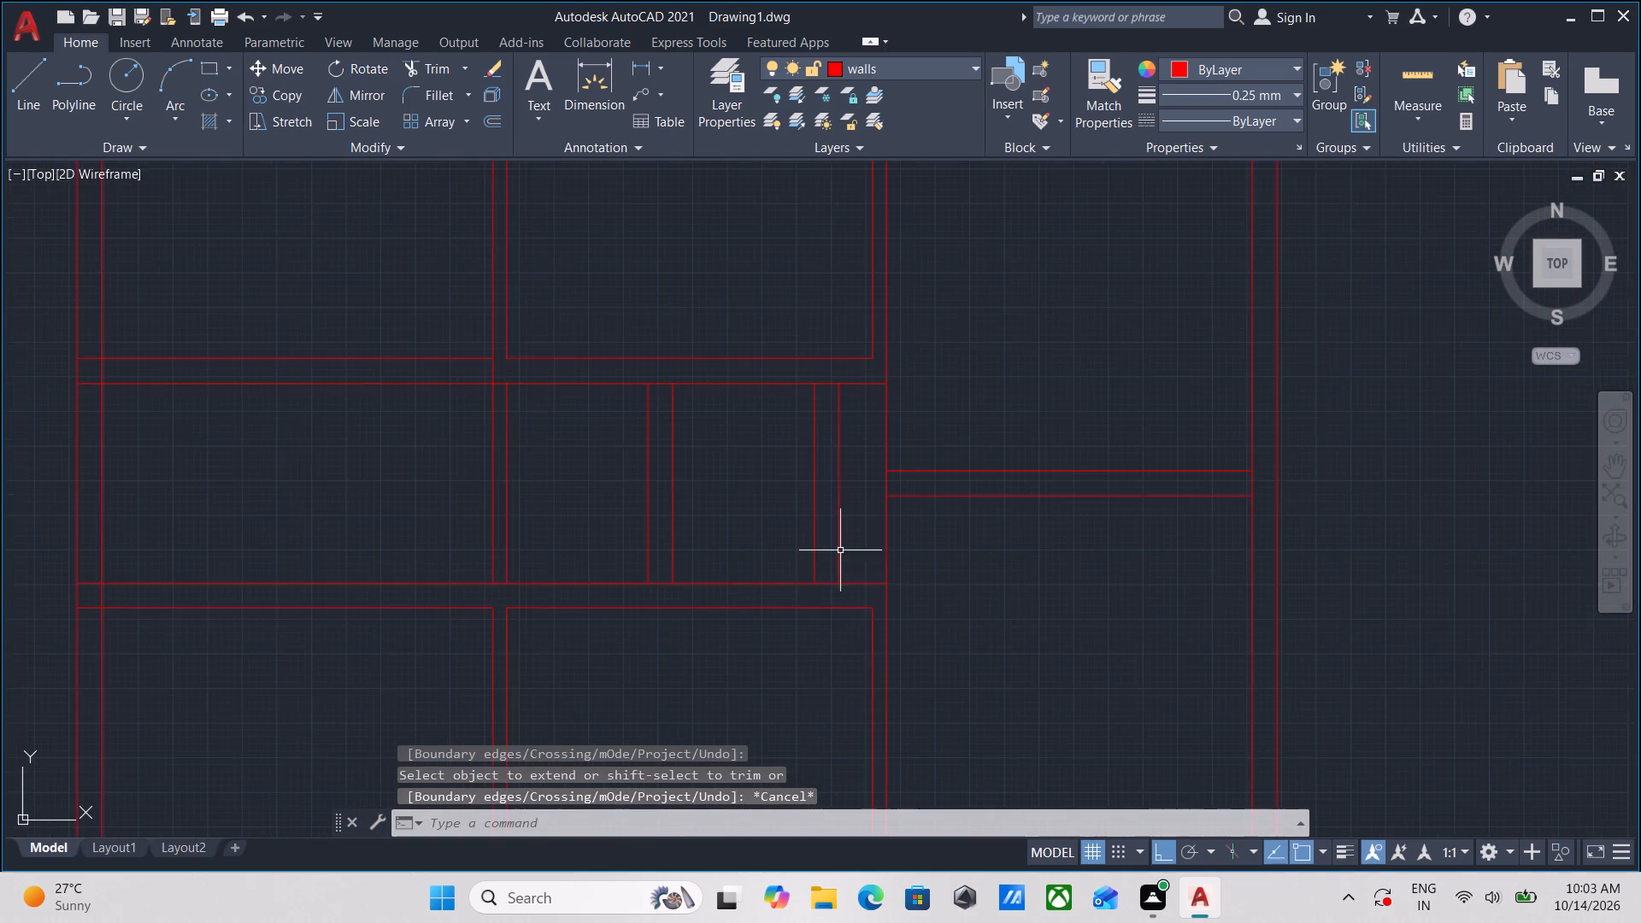
{"action": "scroll", "coordinate": [820, 614], "scroll_direction": "up", "scroll_amount": 2}
{"action": "middle_click_drag", "start_coordinate": [824, 596], "coordinate": [880, 568]}
{"action": "scroll", "coordinate": [797, 567], "scroll_direction": "down", "scroll_amount": 1}
{"action": "middle_click_drag", "start_coordinate": [795, 567], "coordinate": [877, 590]}
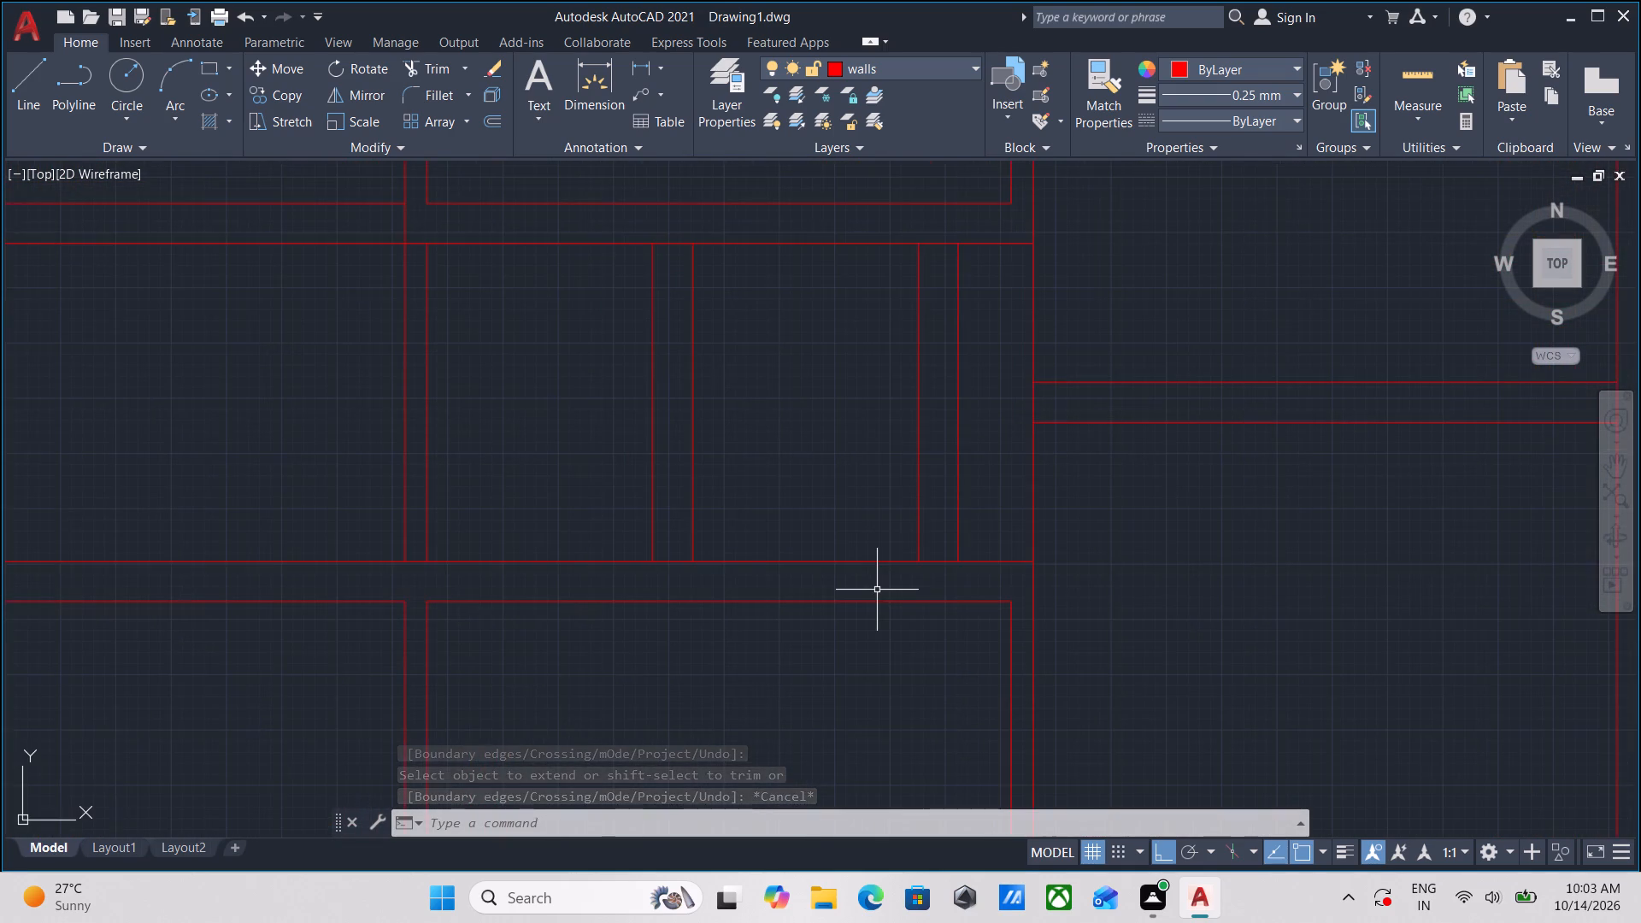
{"action": "scroll", "coordinate": [715, 581], "scroll_direction": "up", "scroll_amount": 2}
{"action": "scroll", "coordinate": [643, 579], "scroll_direction": "down", "scroll_amount": 1}
{"action": "middle_click_drag", "start_coordinate": [645, 576], "coordinate": [747, 584]}
{"action": "scroll", "coordinate": [816, 428], "scroll_direction": "down", "scroll_amount": 2}
{"action": "middle_click_drag", "start_coordinate": [816, 428], "coordinate": [815, 433]}
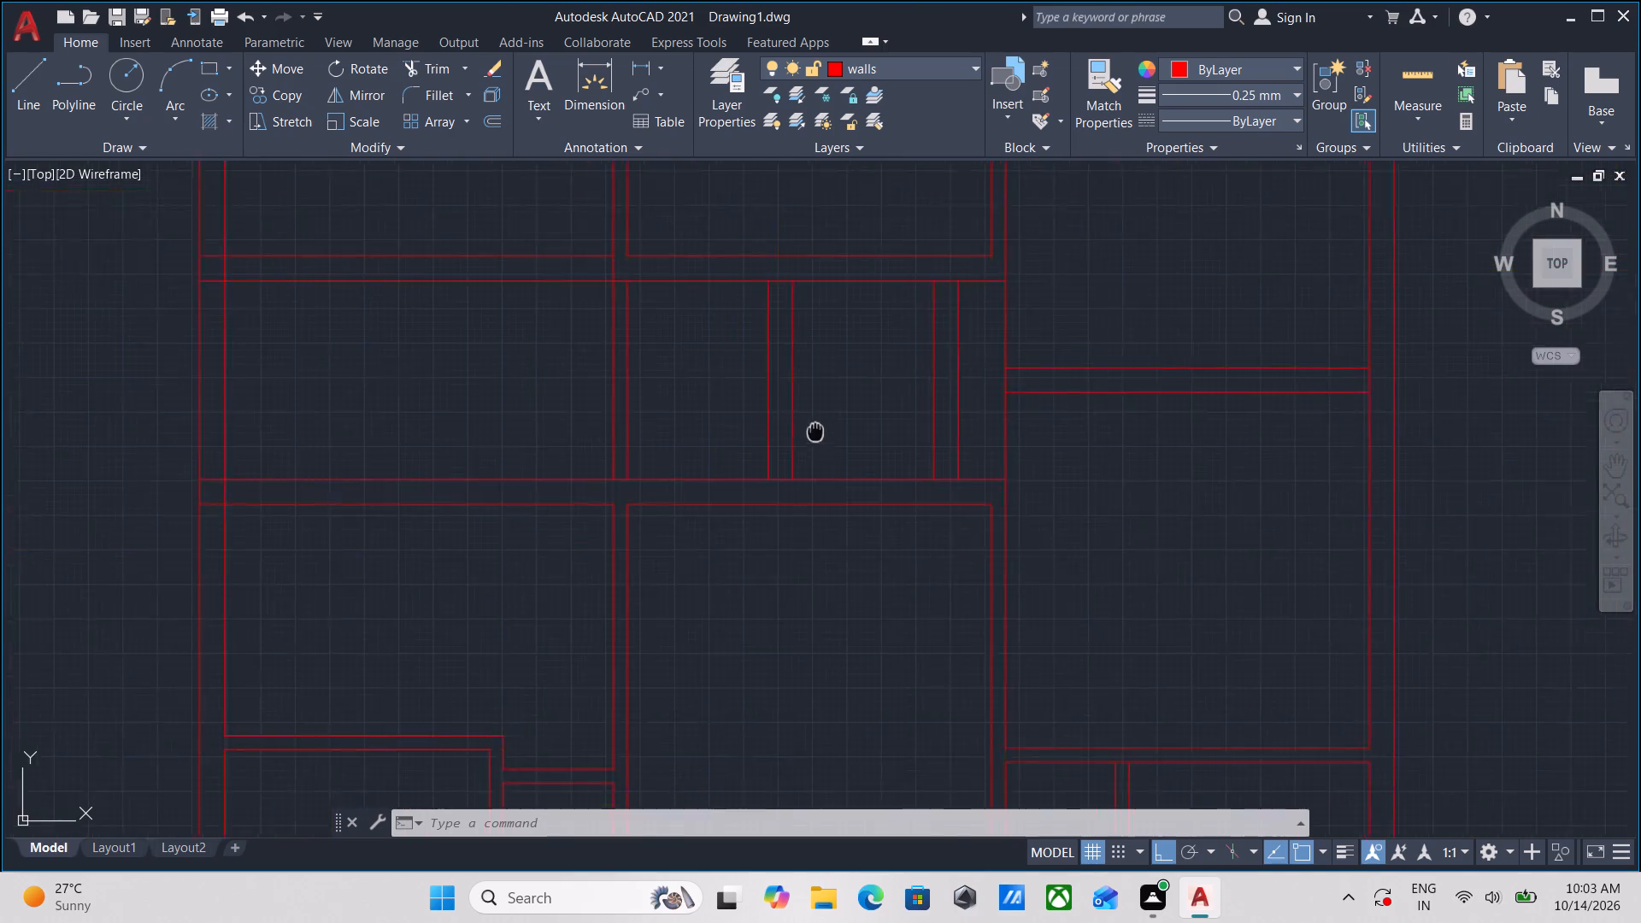
{"action": "middle_click_drag", "start_coordinate": [815, 433], "coordinate": [797, 558]}
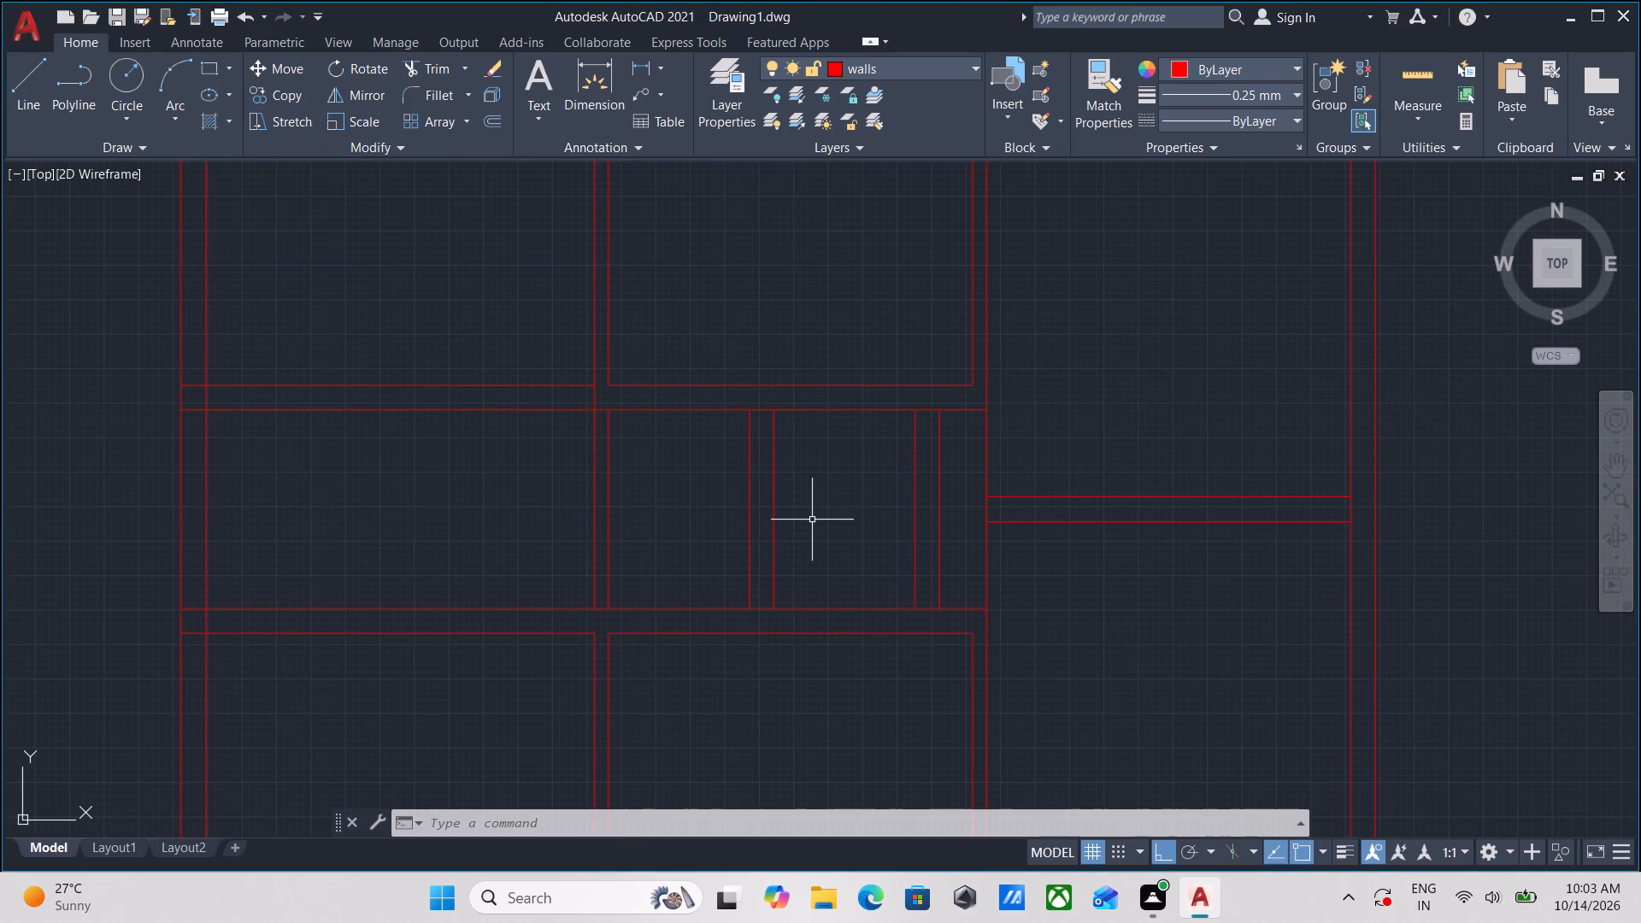
{"action": "middle_click_drag", "start_coordinate": [826, 526], "coordinate": [832, 596]}
{"action": "middle_click_drag", "start_coordinate": [797, 523], "coordinate": [809, 566]}
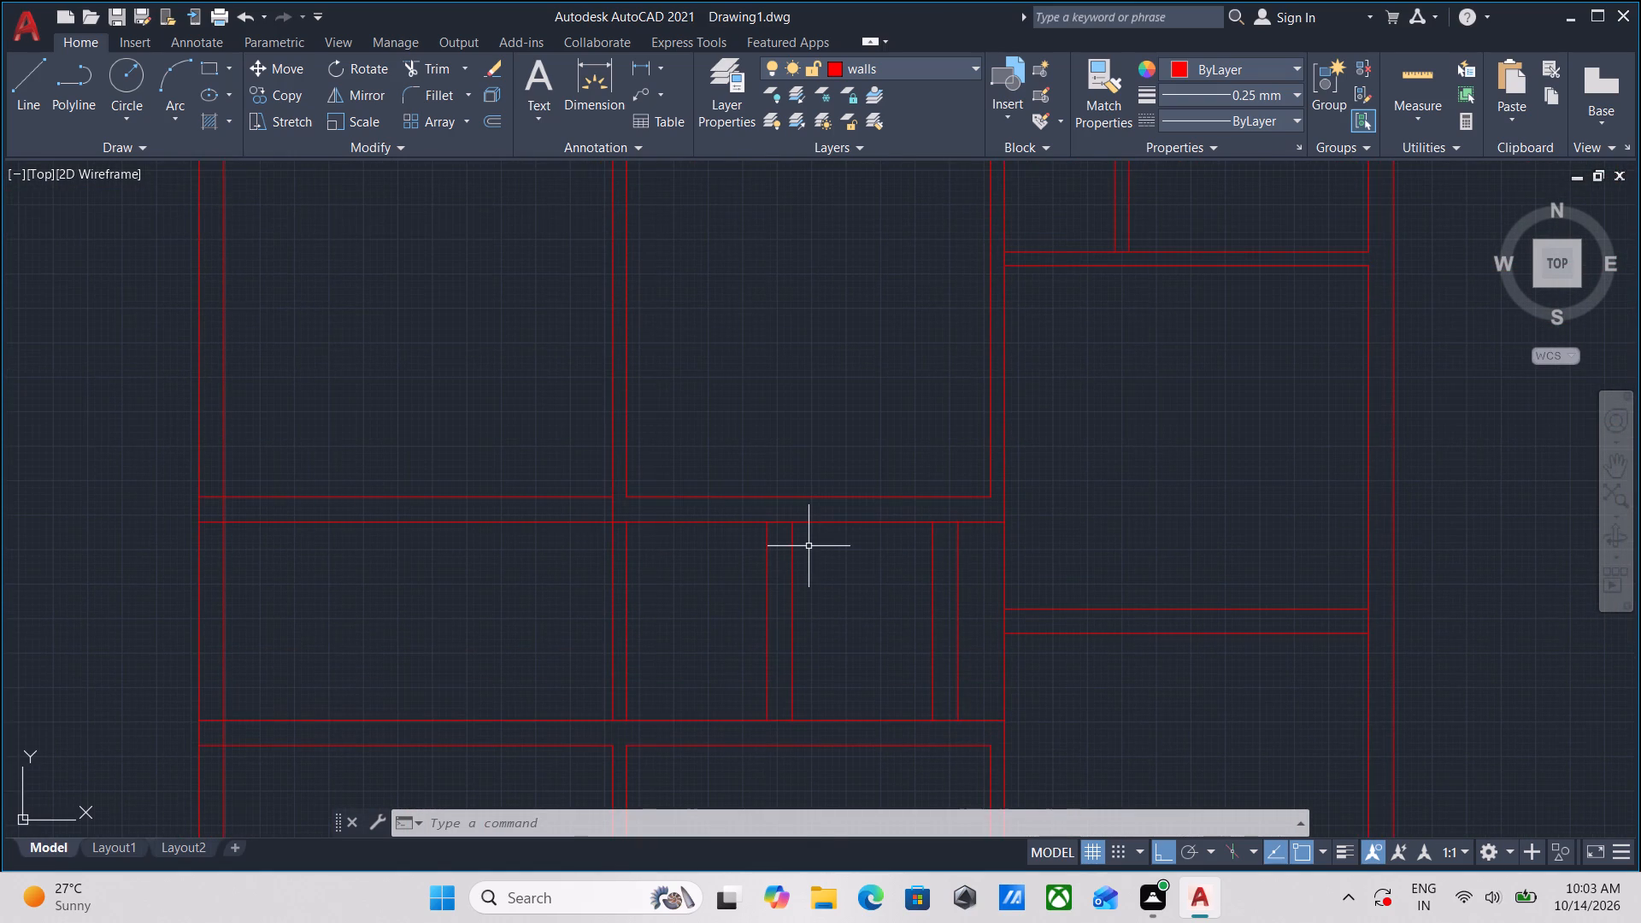
Trim the middle central room's upper wall line between the two faces of each of the two partitions.
{"action": "type", "text": "tr"}
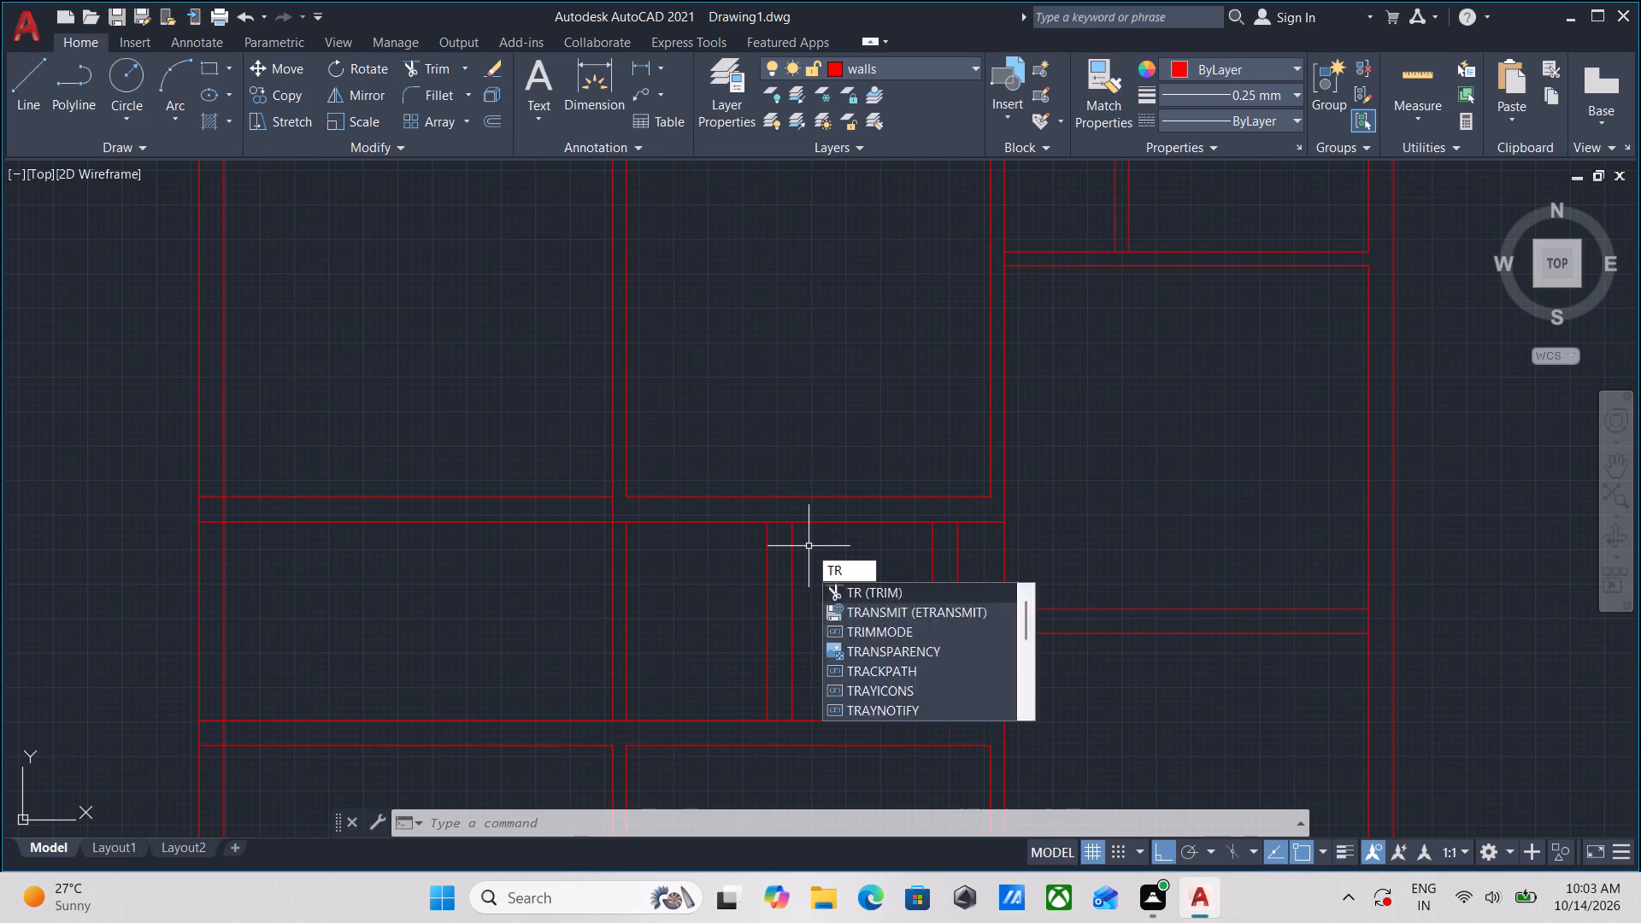
{"action": "key", "text": "Return"}
{"action": "scroll", "coordinate": [803, 534], "scroll_direction": "up", "scroll_amount": 3}
{"action": "left_click", "coordinate": [726, 526]}
{"action": "left_click", "coordinate": [721, 478]}
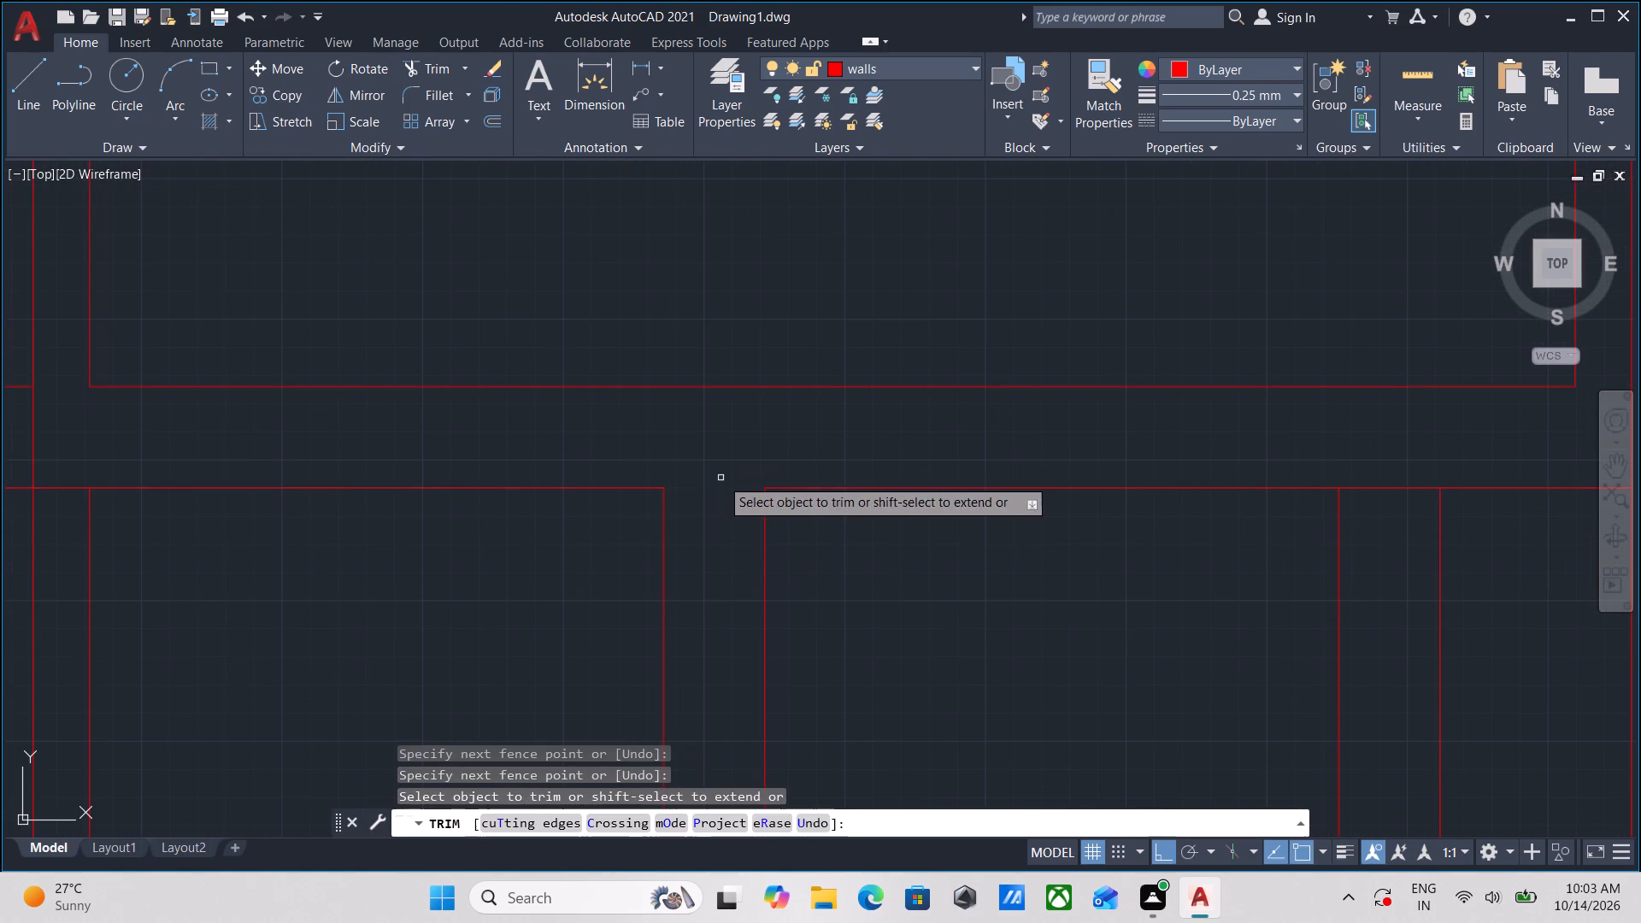
{"action": "scroll", "coordinate": [895, 608], "scroll_direction": "down", "scroll_amount": 3}
{"action": "middle_click_drag", "start_coordinate": [890, 605], "coordinate": [792, 509]}
{"action": "scroll", "coordinate": [938, 517], "scroll_direction": "up", "scroll_amount": 2}
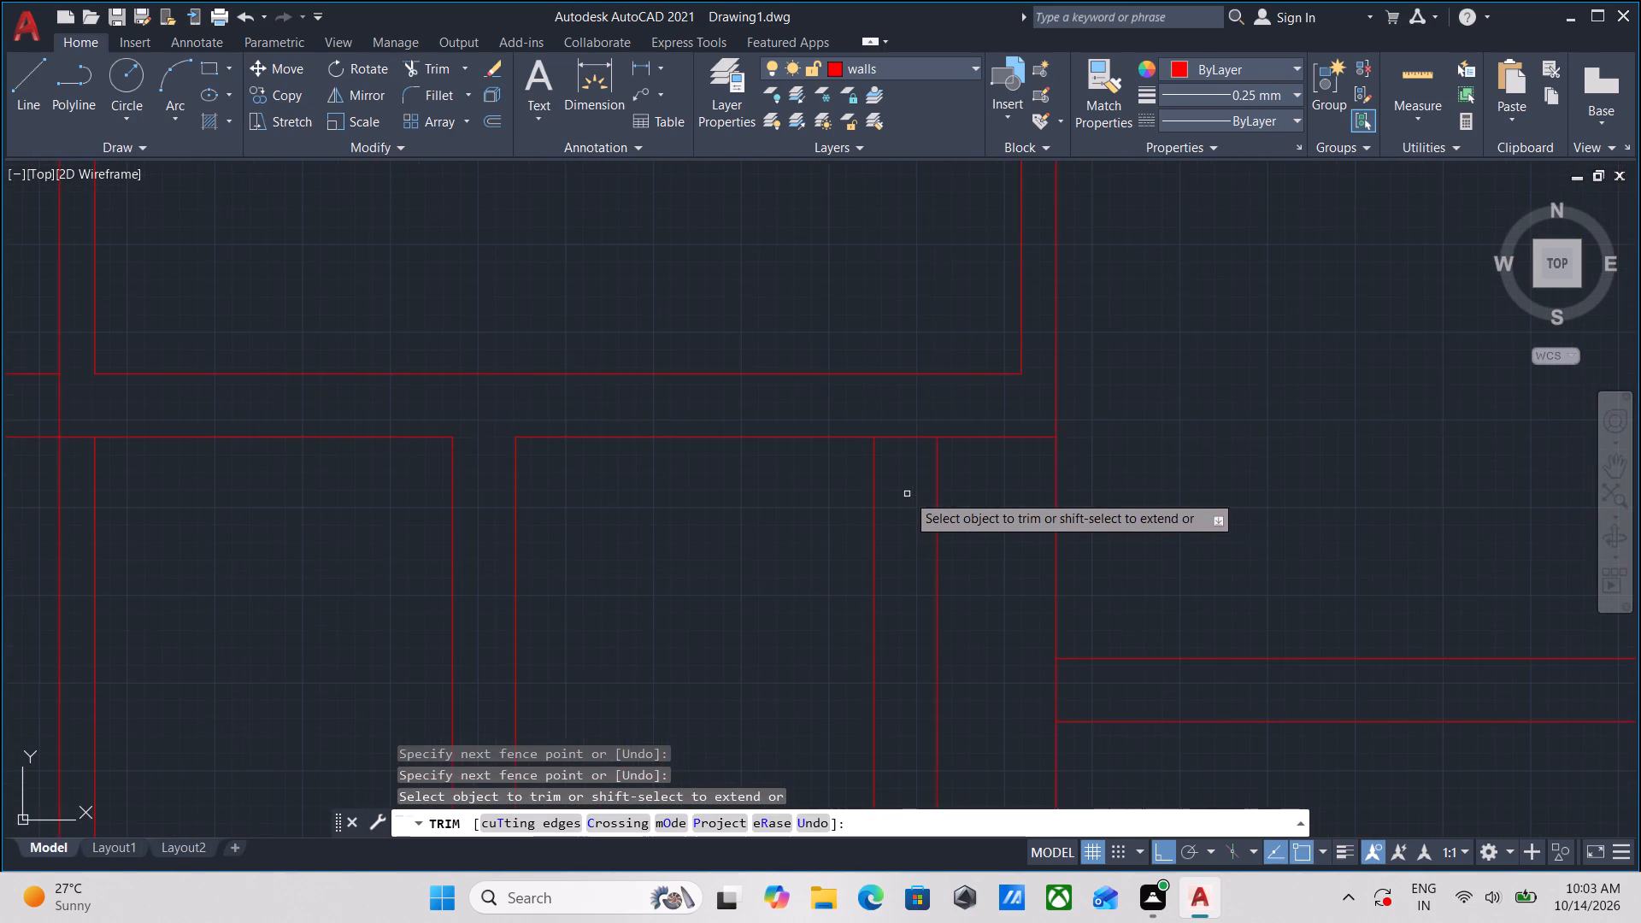
{"action": "left_click_drag", "start_coordinate": [907, 494], "coordinate": [906, 486]}
{"action": "left_click", "coordinate": [906, 420]}
Trim the middle central room's lower wall line between the two faces of each of the two partitions.
{"action": "scroll", "coordinate": [898, 536], "scroll_direction": "down", "scroll_amount": 1}
{"action": "middle_click_drag", "start_coordinate": [898, 536], "coordinate": [899, 410]}
{"action": "scroll", "coordinate": [896, 640], "scroll_direction": "up", "scroll_amount": 2}
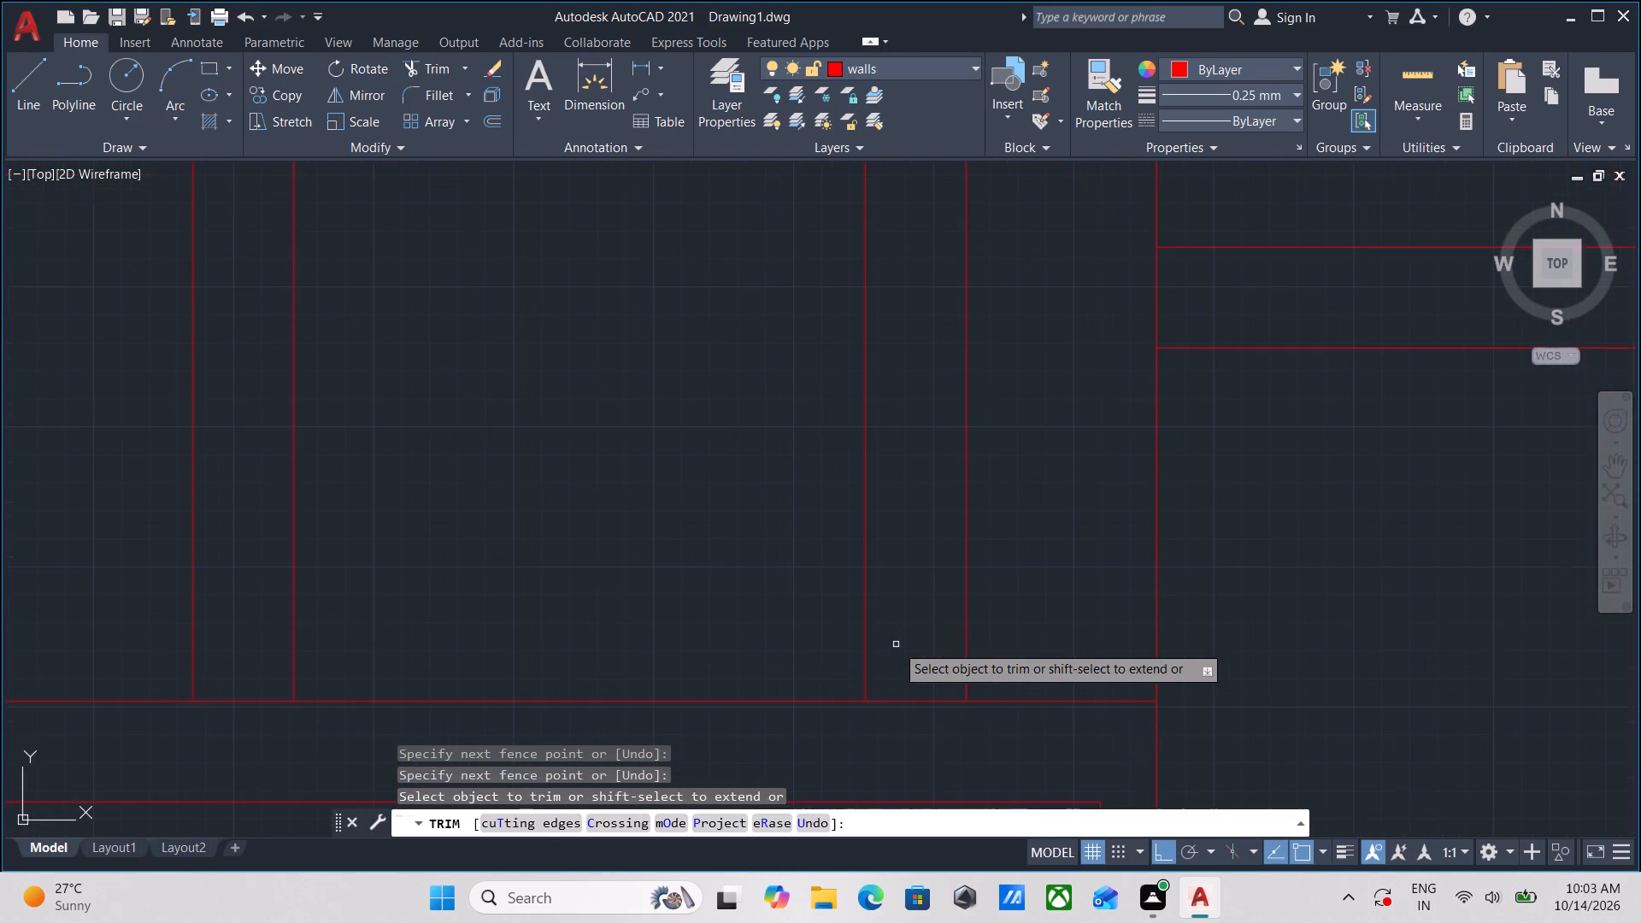
{"action": "left_click", "coordinate": [903, 639]}
{"action": "left_click_drag", "start_coordinate": [917, 734], "coordinate": [916, 742]}
{"action": "middle_click_drag", "start_coordinate": [517, 627], "coordinate": [765, 485]}
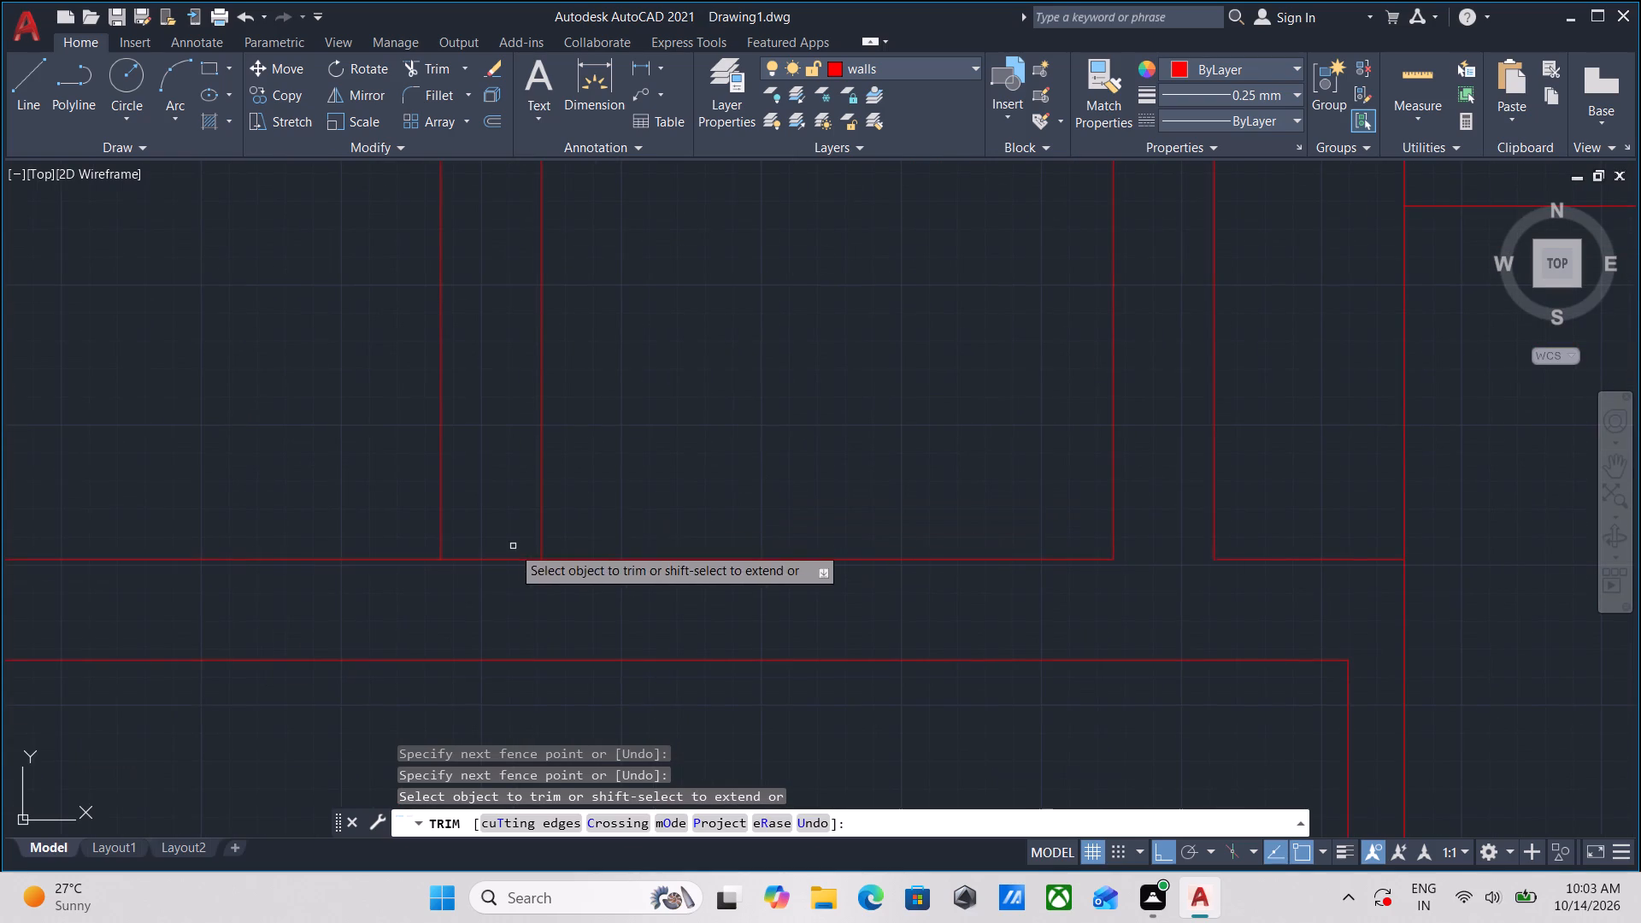
{"action": "left_click", "coordinate": [501, 529]}
{"action": "left_click", "coordinate": [501, 592]}
{"action": "scroll", "coordinate": [509, 590], "scroll_direction": "down", "scroll_amount": 2}
{"action": "scroll", "coordinate": [588, 509], "scroll_direction": "down", "scroll_amount": 1}
{"action": "middle_click_drag", "start_coordinate": [588, 509], "coordinate": [621, 559]}
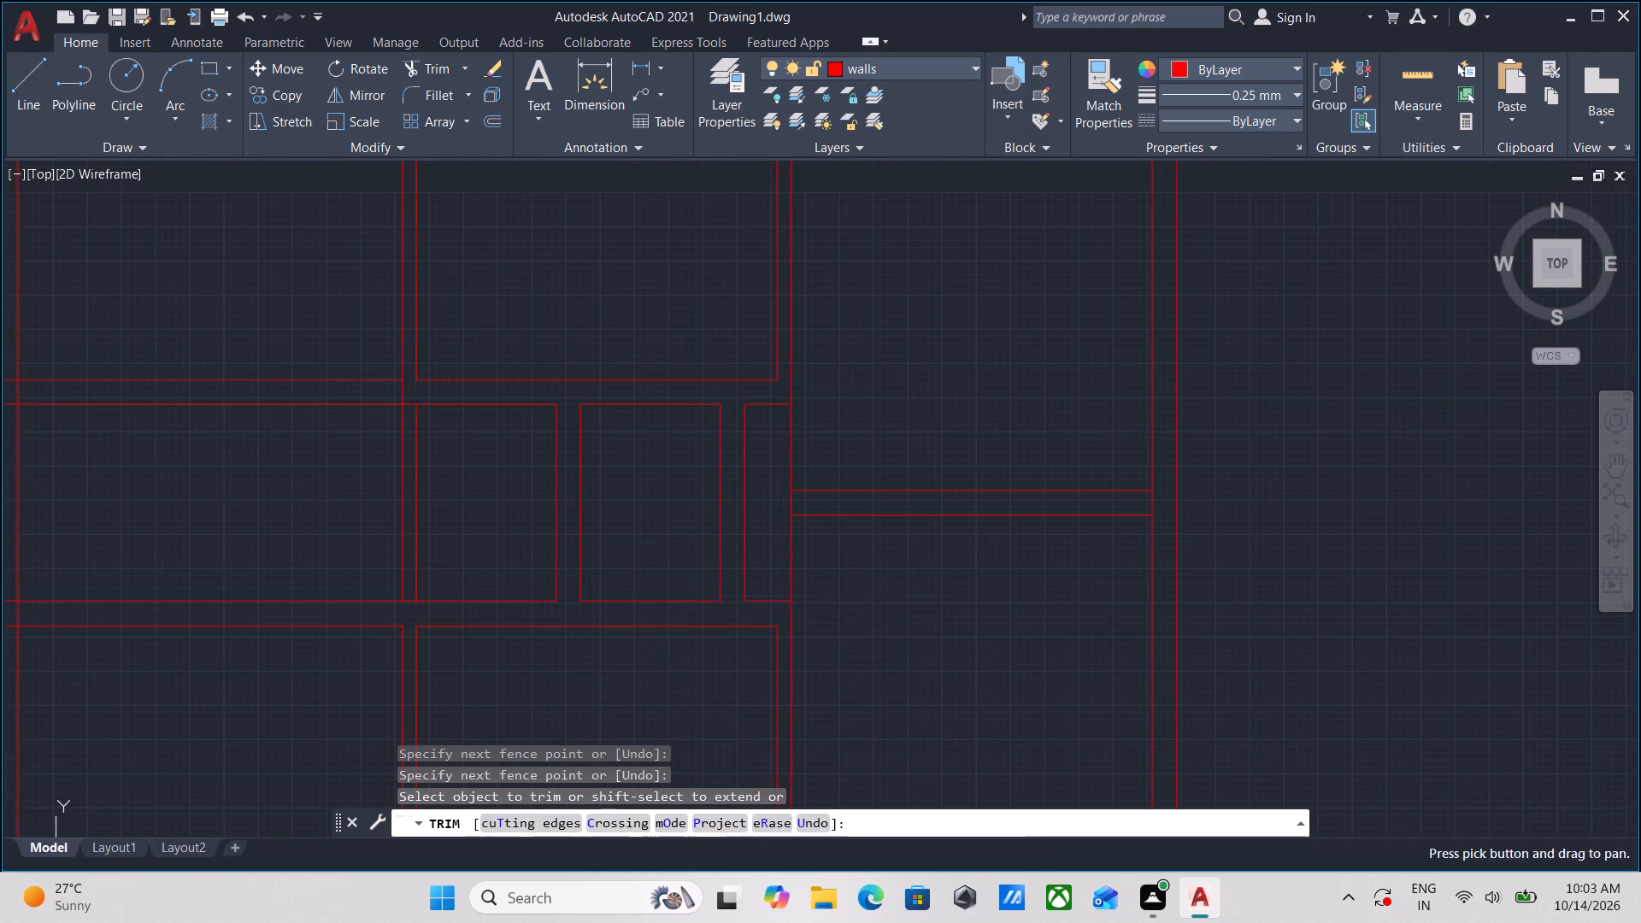
{"action": "middle_click_drag", "start_coordinate": [699, 698], "coordinate": [763, 656]}
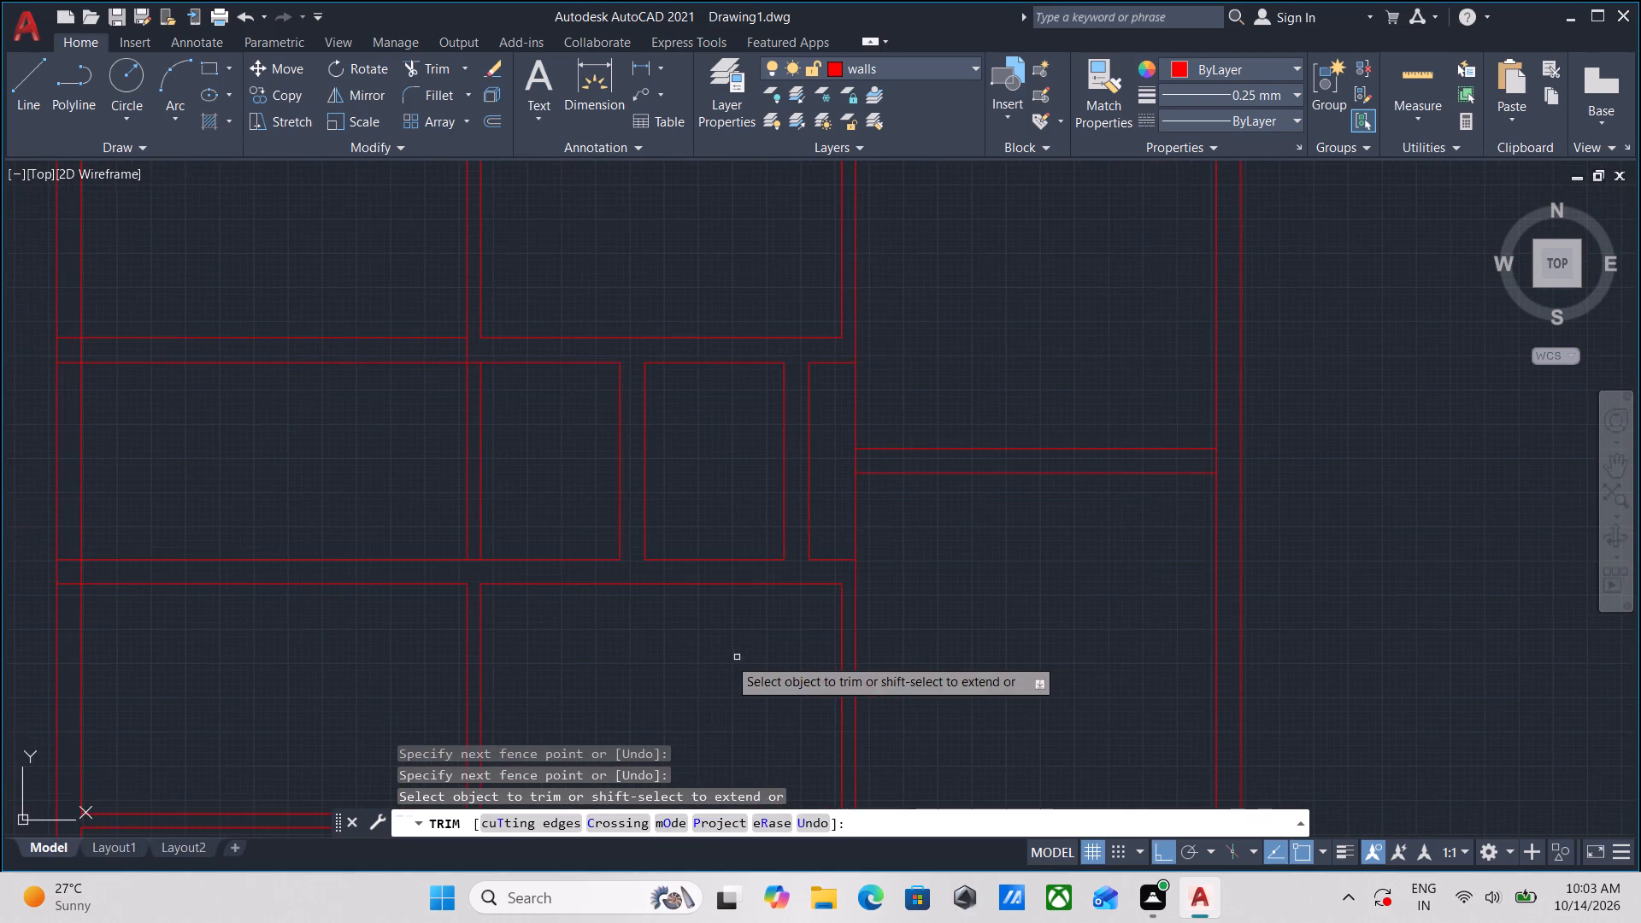
{"action": "scroll", "coordinate": [685, 657], "scroll_direction": "down", "scroll_amount": 1}
{"action": "middle_click_drag", "start_coordinate": [685, 657], "coordinate": [724, 664]}
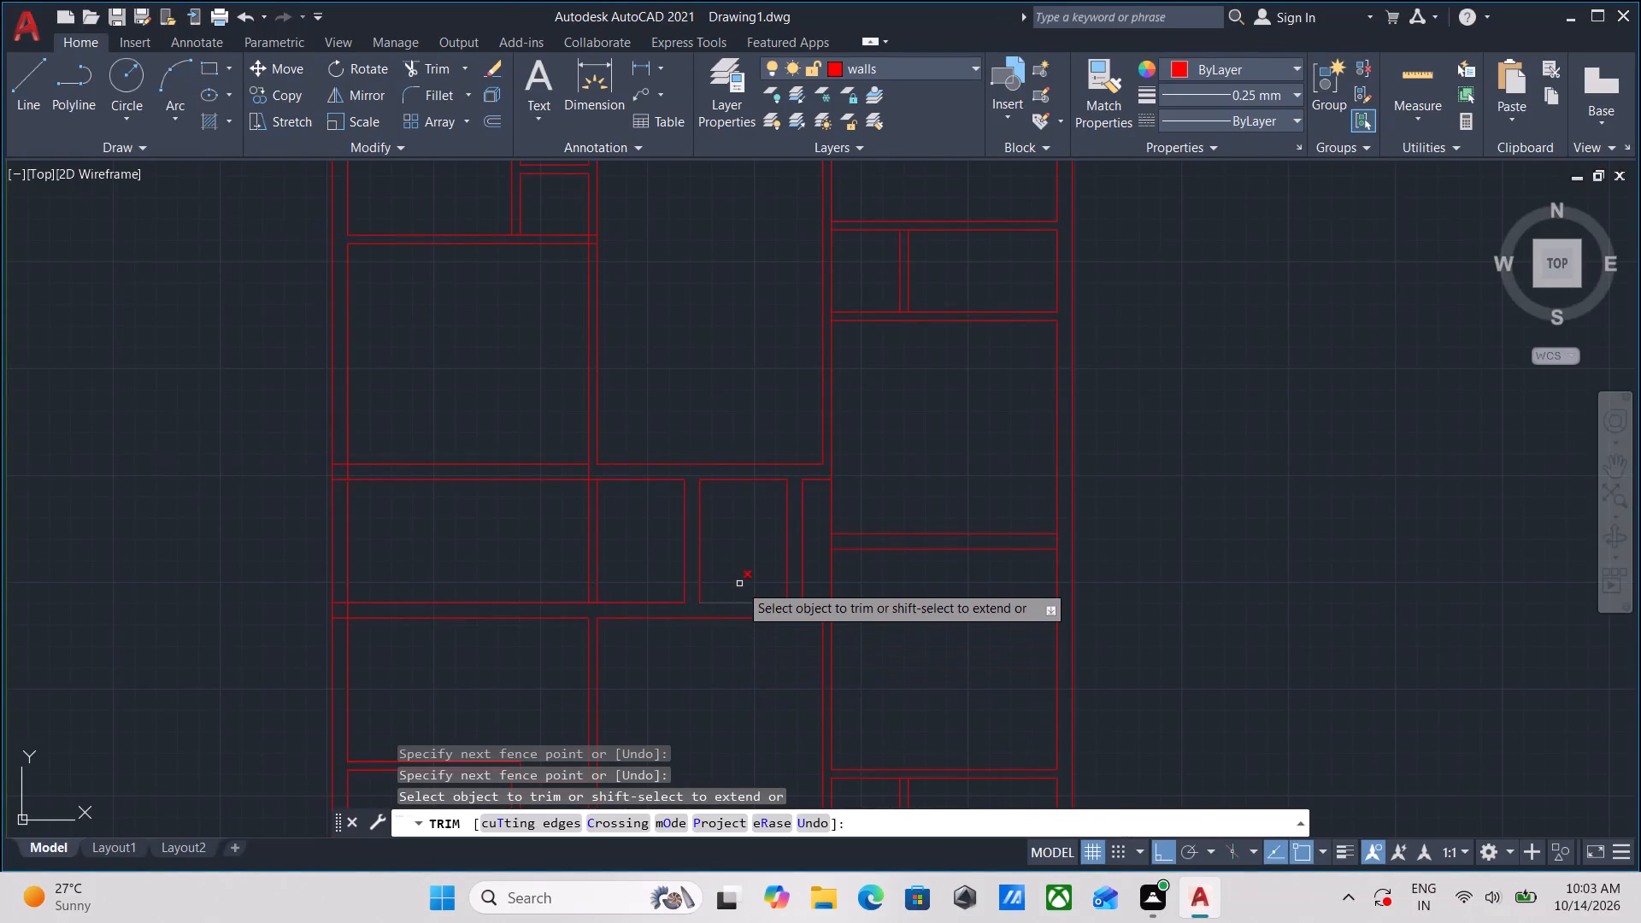
{"action": "key", "text": "Escape"}
Measure the small room between the two partitions and the space just west of it.
{"action": "scroll", "coordinate": [736, 573], "scroll_direction": "up", "scroll_amount": 2}
{"action": "middle_click_drag", "start_coordinate": [735, 565], "coordinate": [760, 597]}
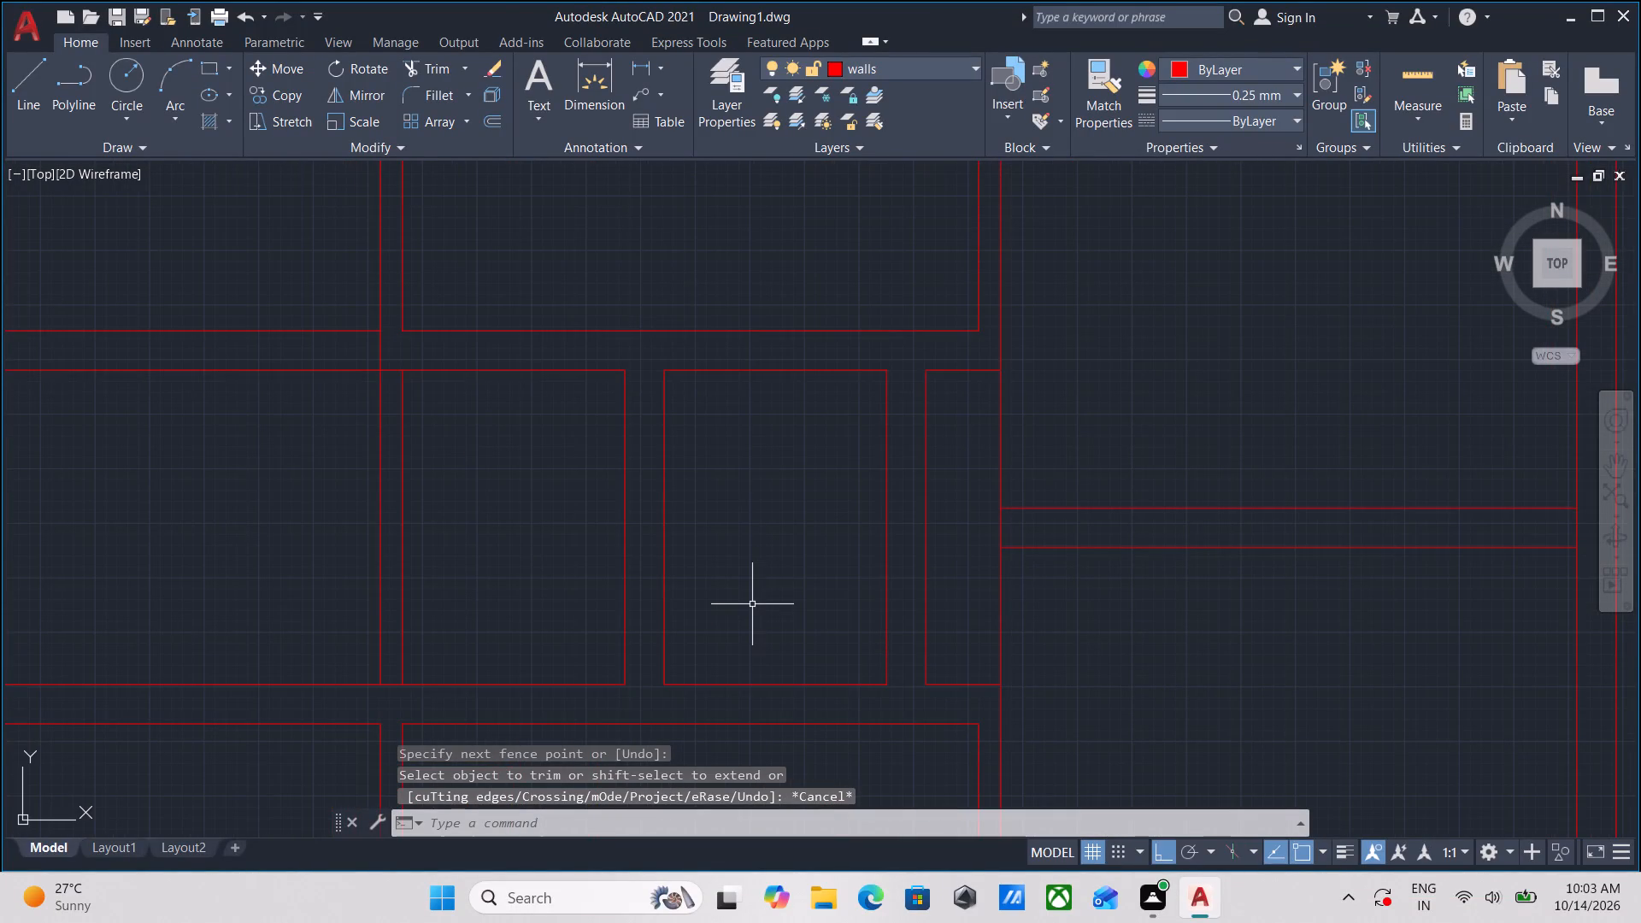
{"action": "type", "text": "mea"}
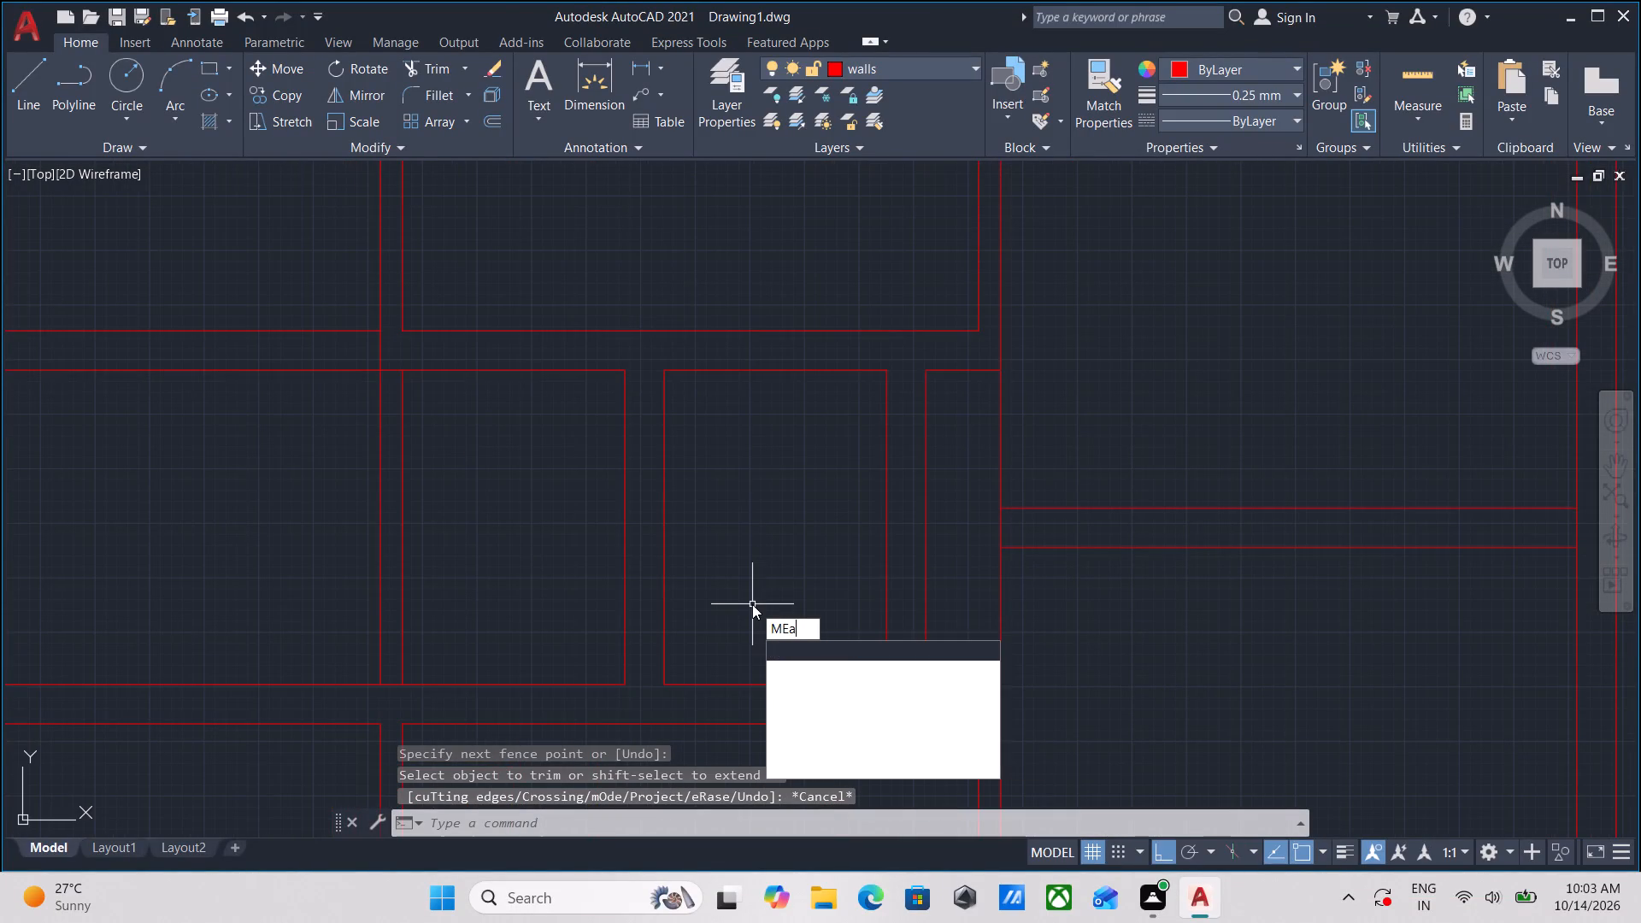
{"action": "key", "text": "Return"}
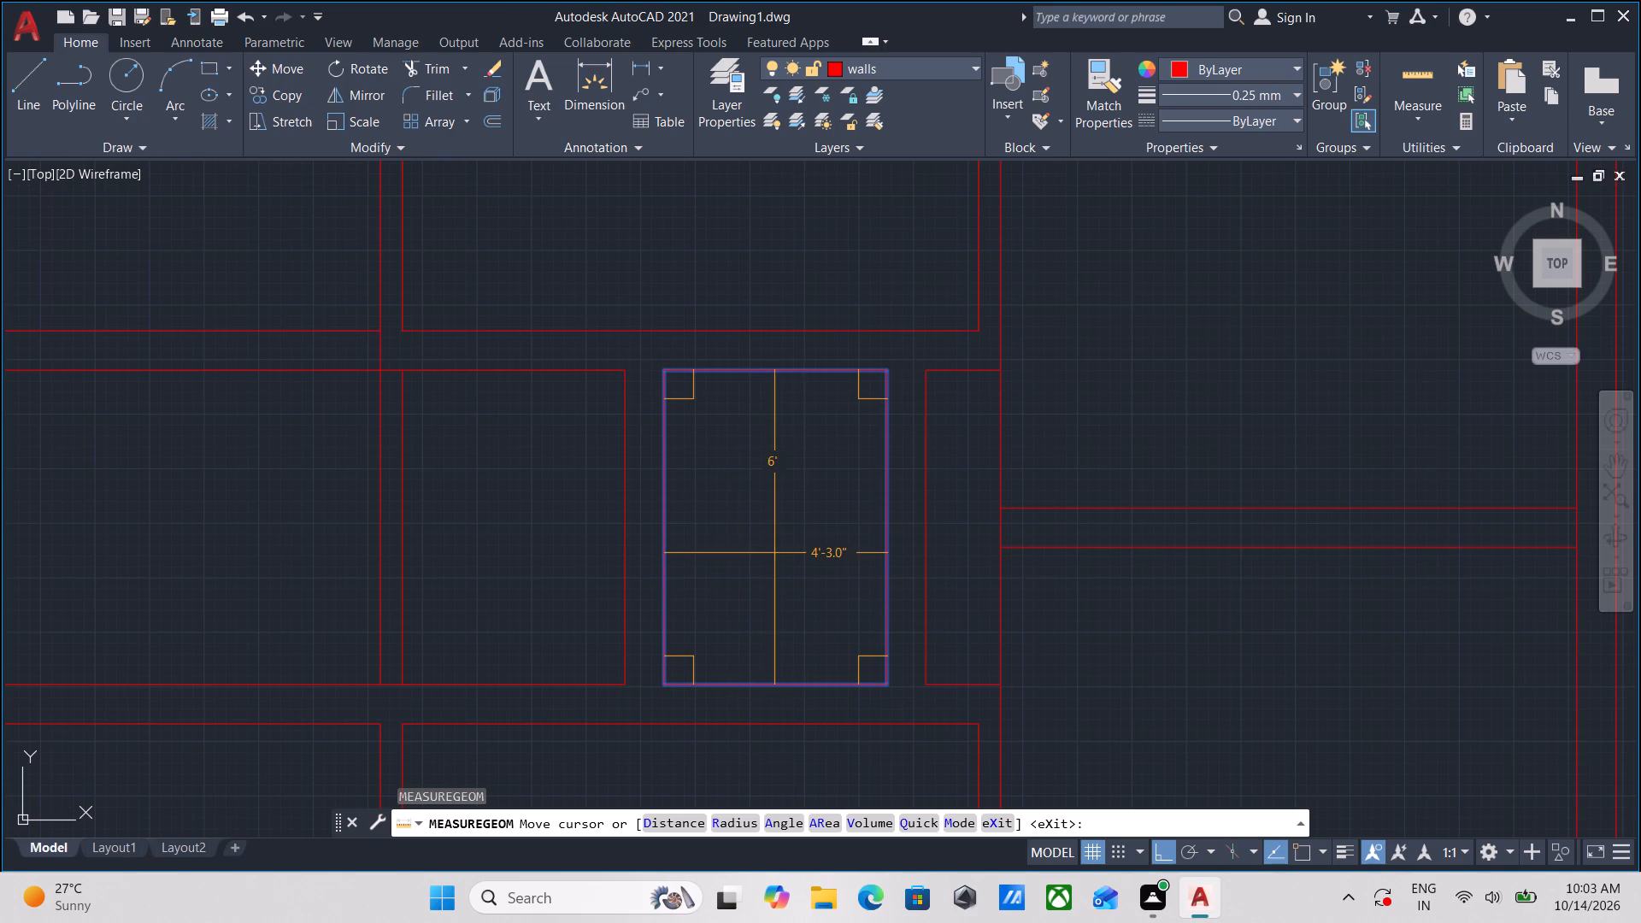
{"action": "middle_click_drag", "start_coordinate": [751, 511], "coordinate": [809, 461]}
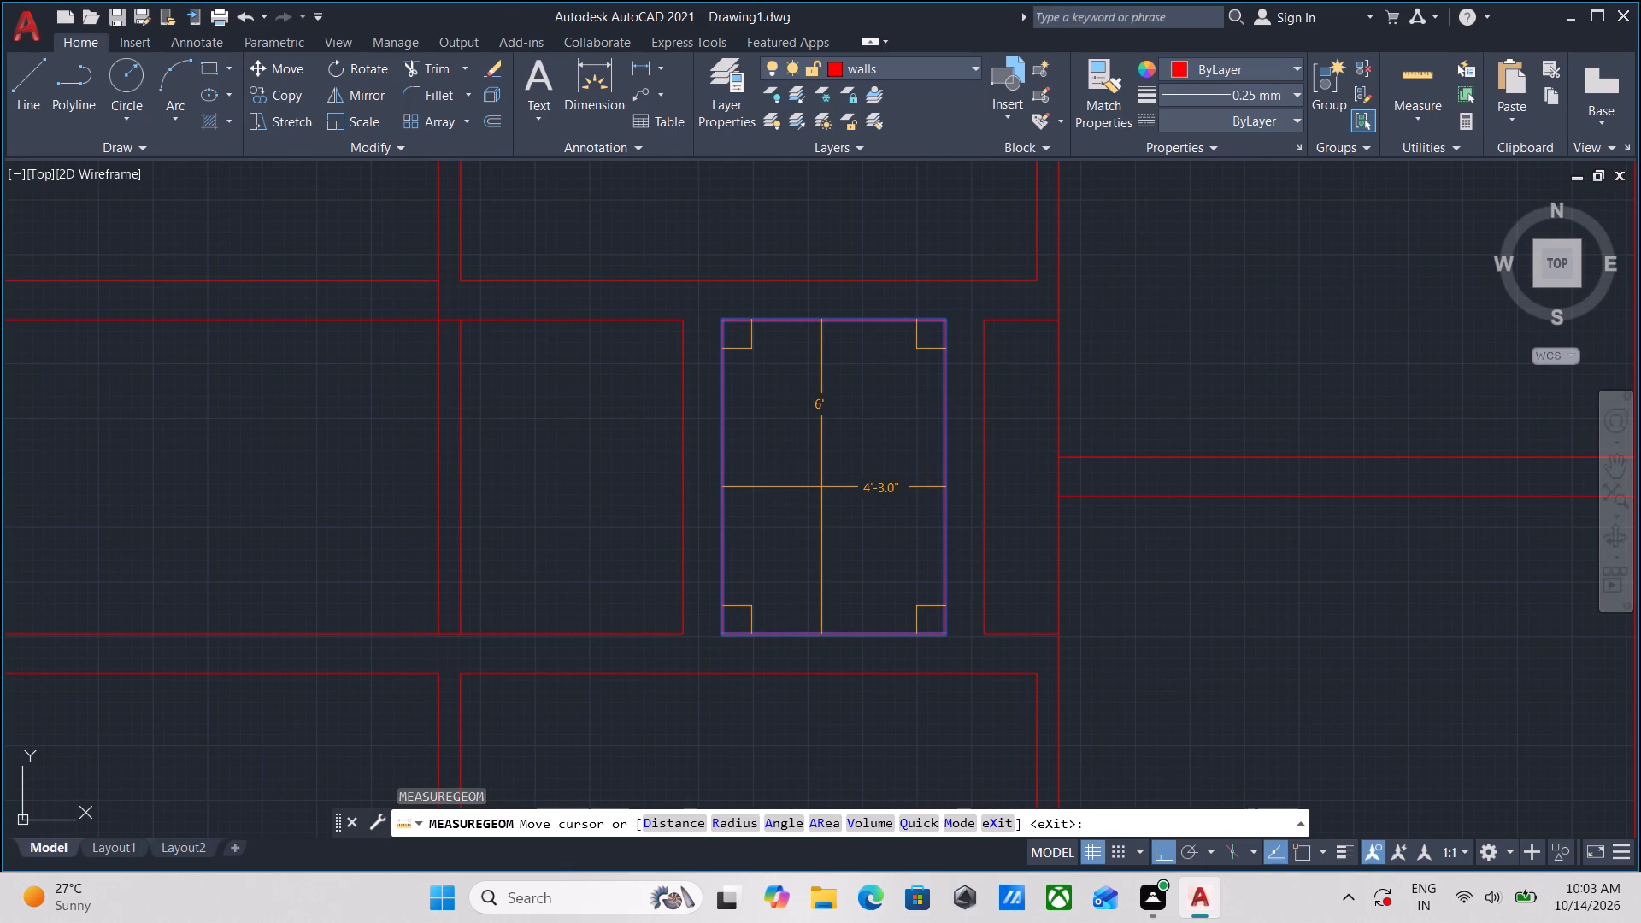
{"action": "scroll", "coordinate": [822, 493], "scroll_direction": "down", "scroll_amount": 1}
{"action": "middle_click_drag", "start_coordinate": [822, 493], "coordinate": [963, 505]}
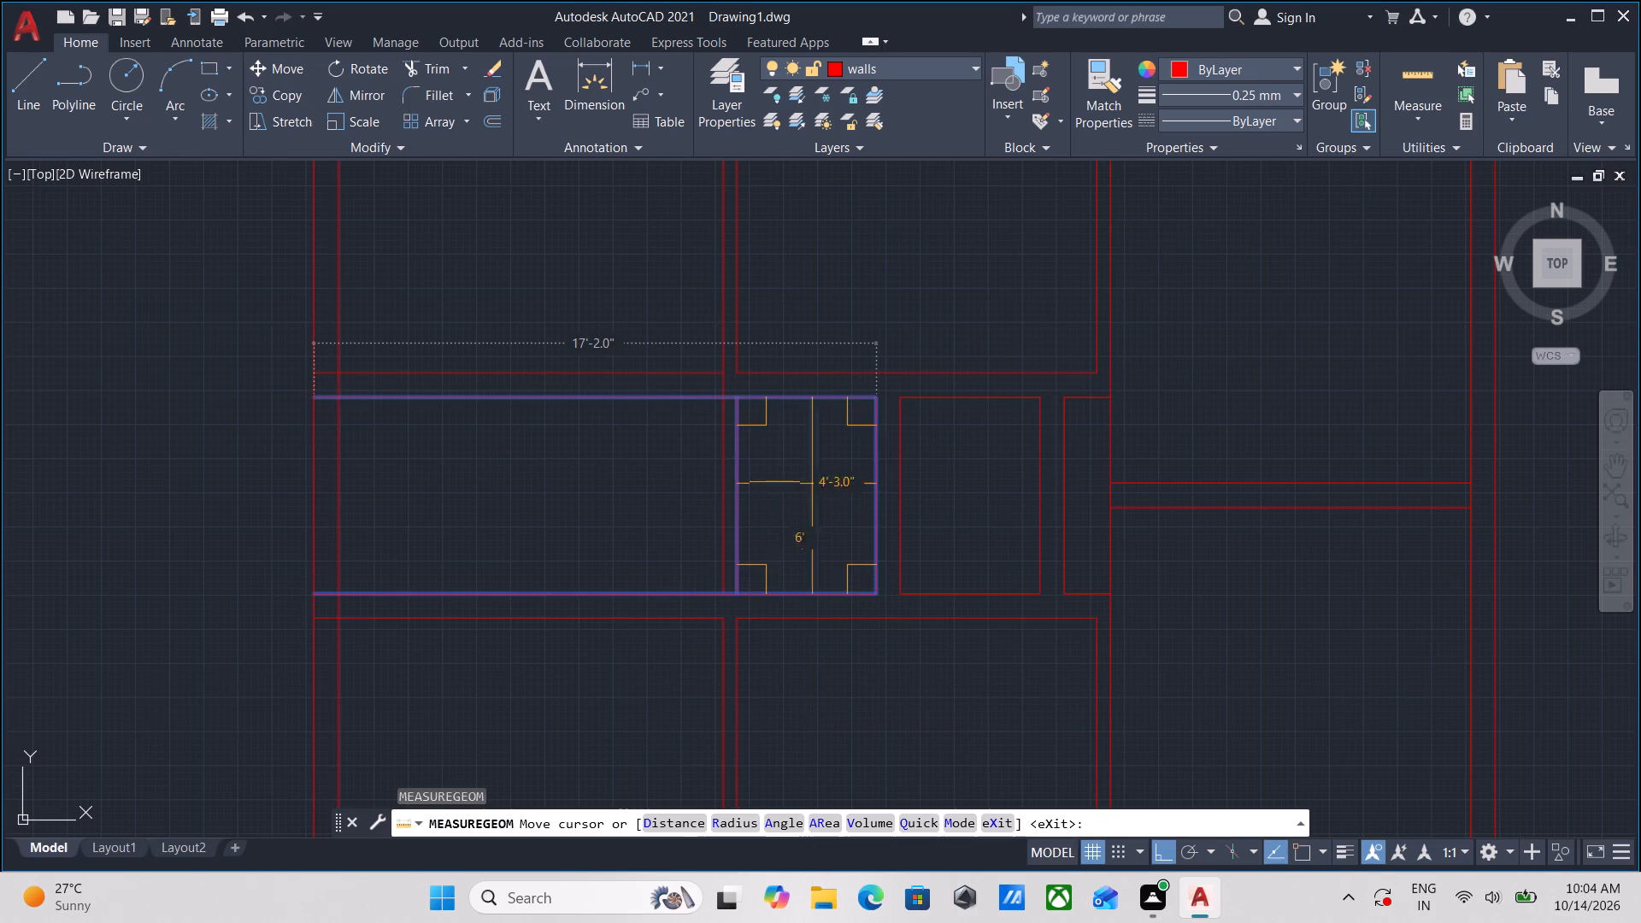
{"action": "key", "text": "Escape"}
Trim away the two vertical wall lines crossing the middle room west of the partitions.
{"action": "scroll", "coordinate": [726, 479], "scroll_direction": "up", "scroll_amount": 2}
{"action": "middle_click_drag", "start_coordinate": [722, 481], "coordinate": [730, 512]}
{"action": "scroll", "coordinate": [838, 509], "scroll_direction": "down", "scroll_amount": 2}
{"action": "middle_click_drag", "start_coordinate": [838, 509], "coordinate": [840, 478]}
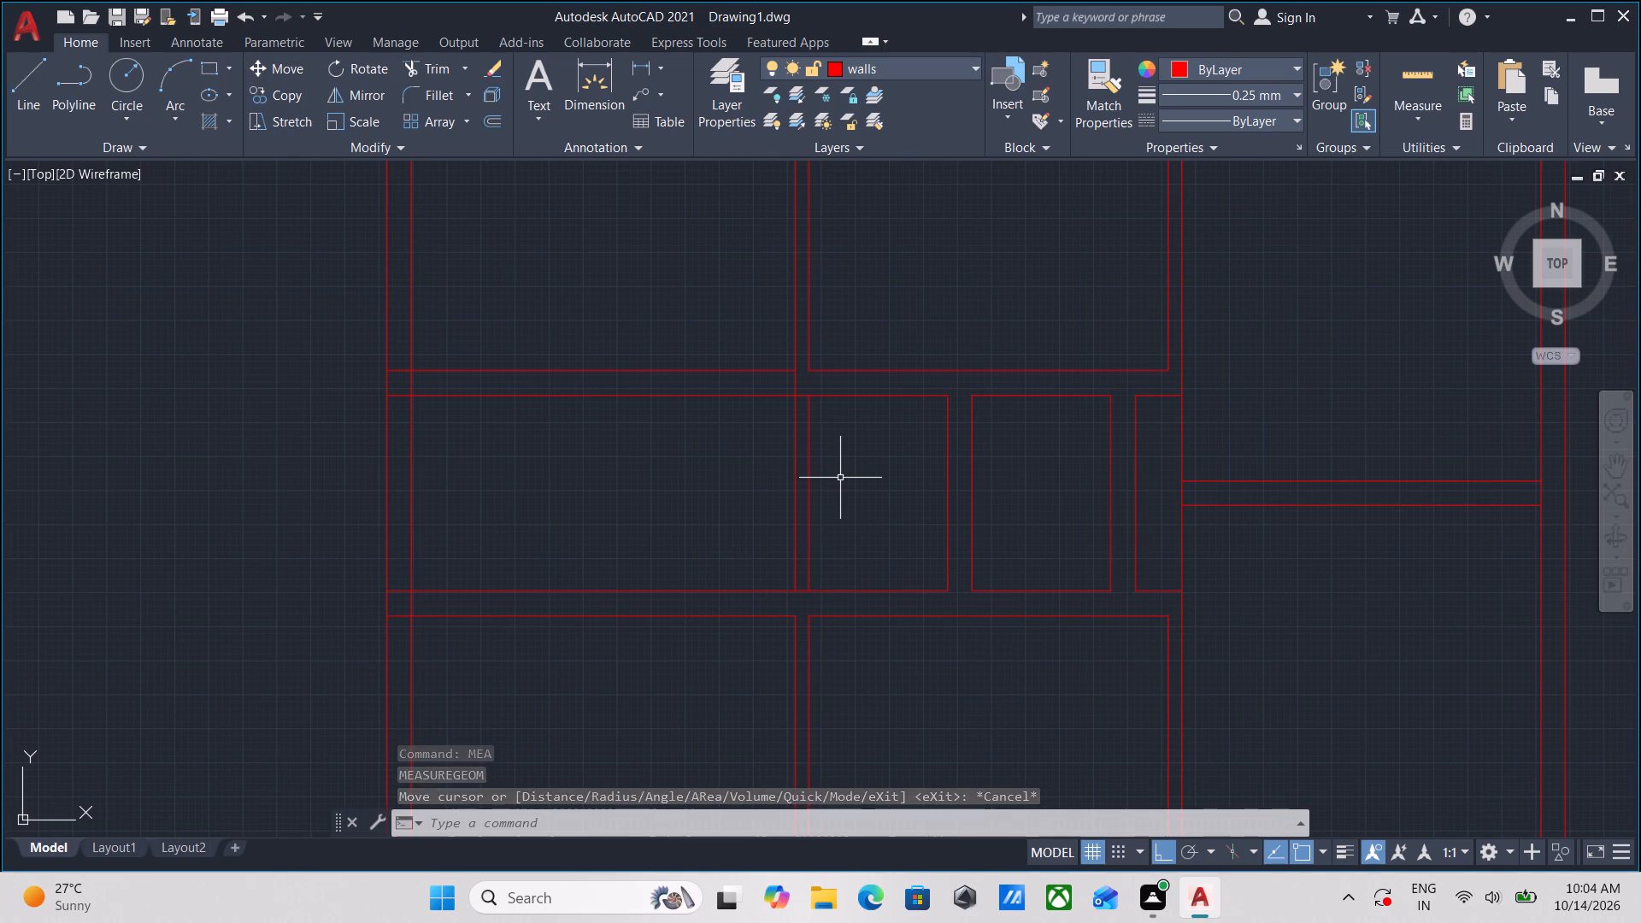
{"action": "middle_click_drag", "start_coordinate": [840, 478], "coordinate": [828, 522]}
{"action": "type", "text": "tr"}
{"action": "key", "text": "Return"}
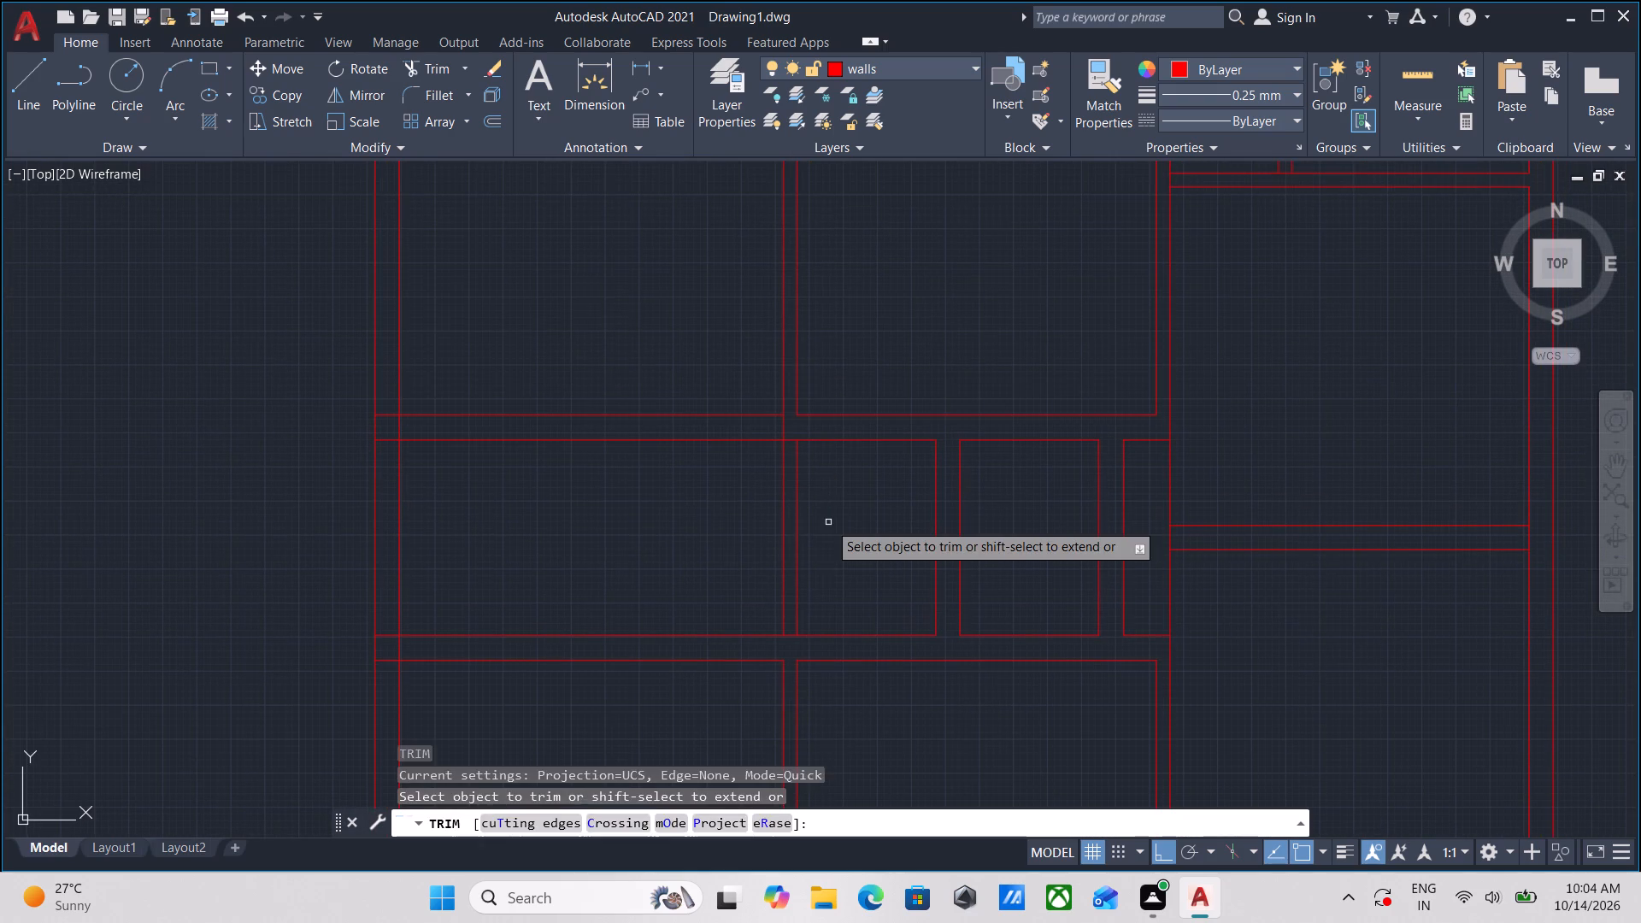
{"action": "left_click", "coordinate": [828, 522]}
{"action": "left_click", "coordinate": [733, 529]}
{"action": "key", "text": "Escape"}
{"action": "scroll", "coordinate": [820, 529], "scroll_direction": "up", "scroll_amount": 1}
{"action": "scroll", "coordinate": [828, 529], "scroll_direction": "down", "scroll_amount": 2}
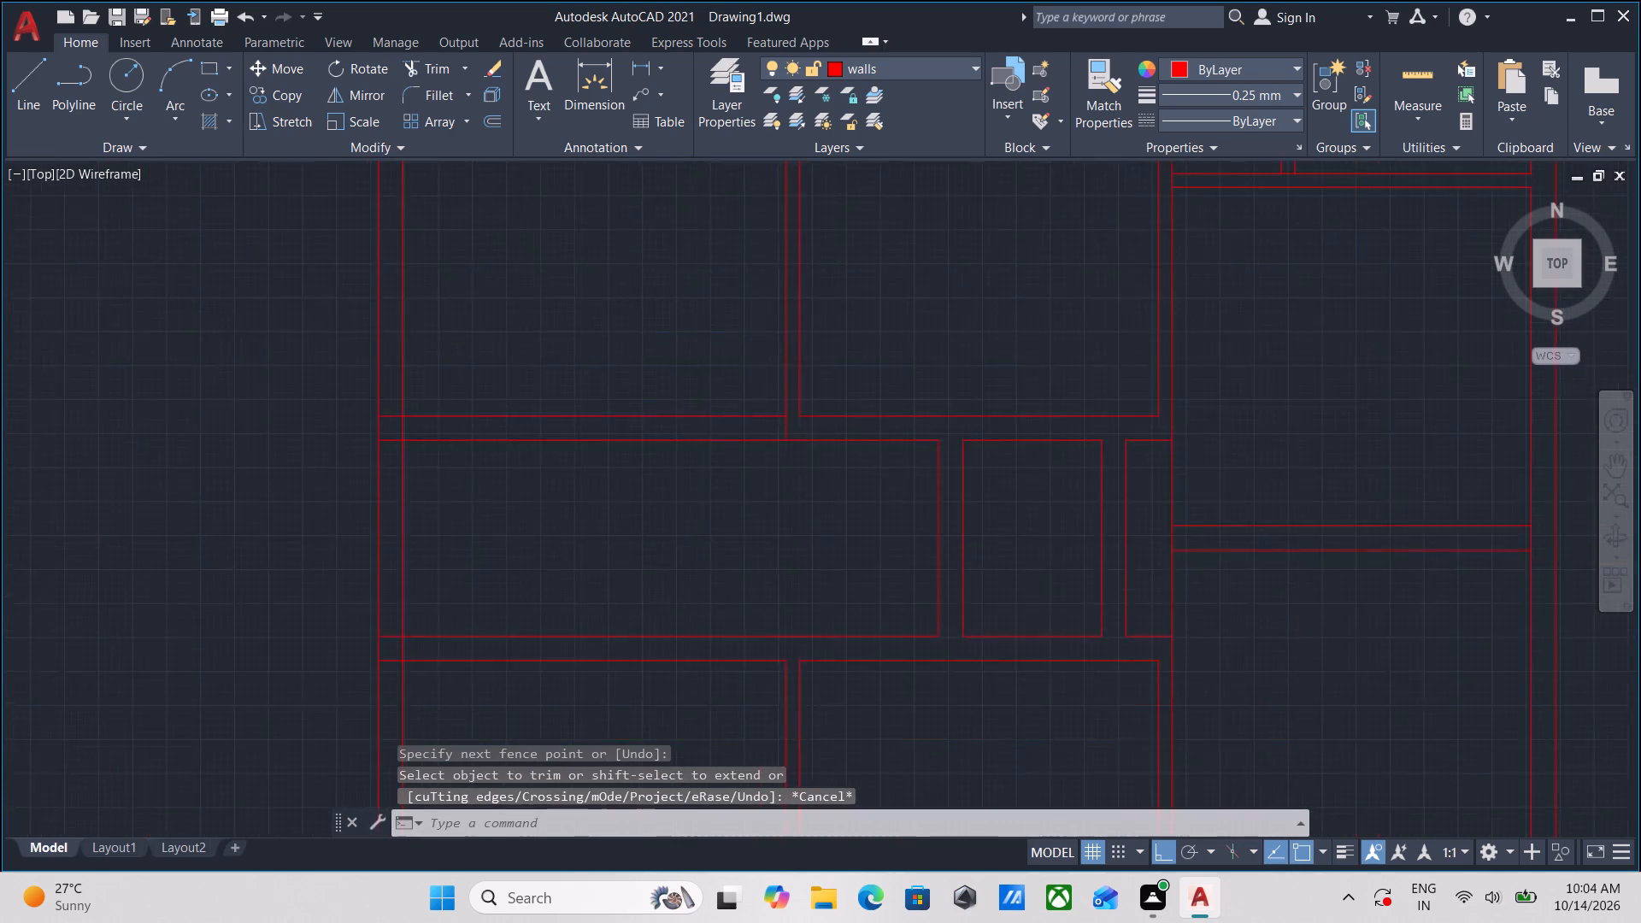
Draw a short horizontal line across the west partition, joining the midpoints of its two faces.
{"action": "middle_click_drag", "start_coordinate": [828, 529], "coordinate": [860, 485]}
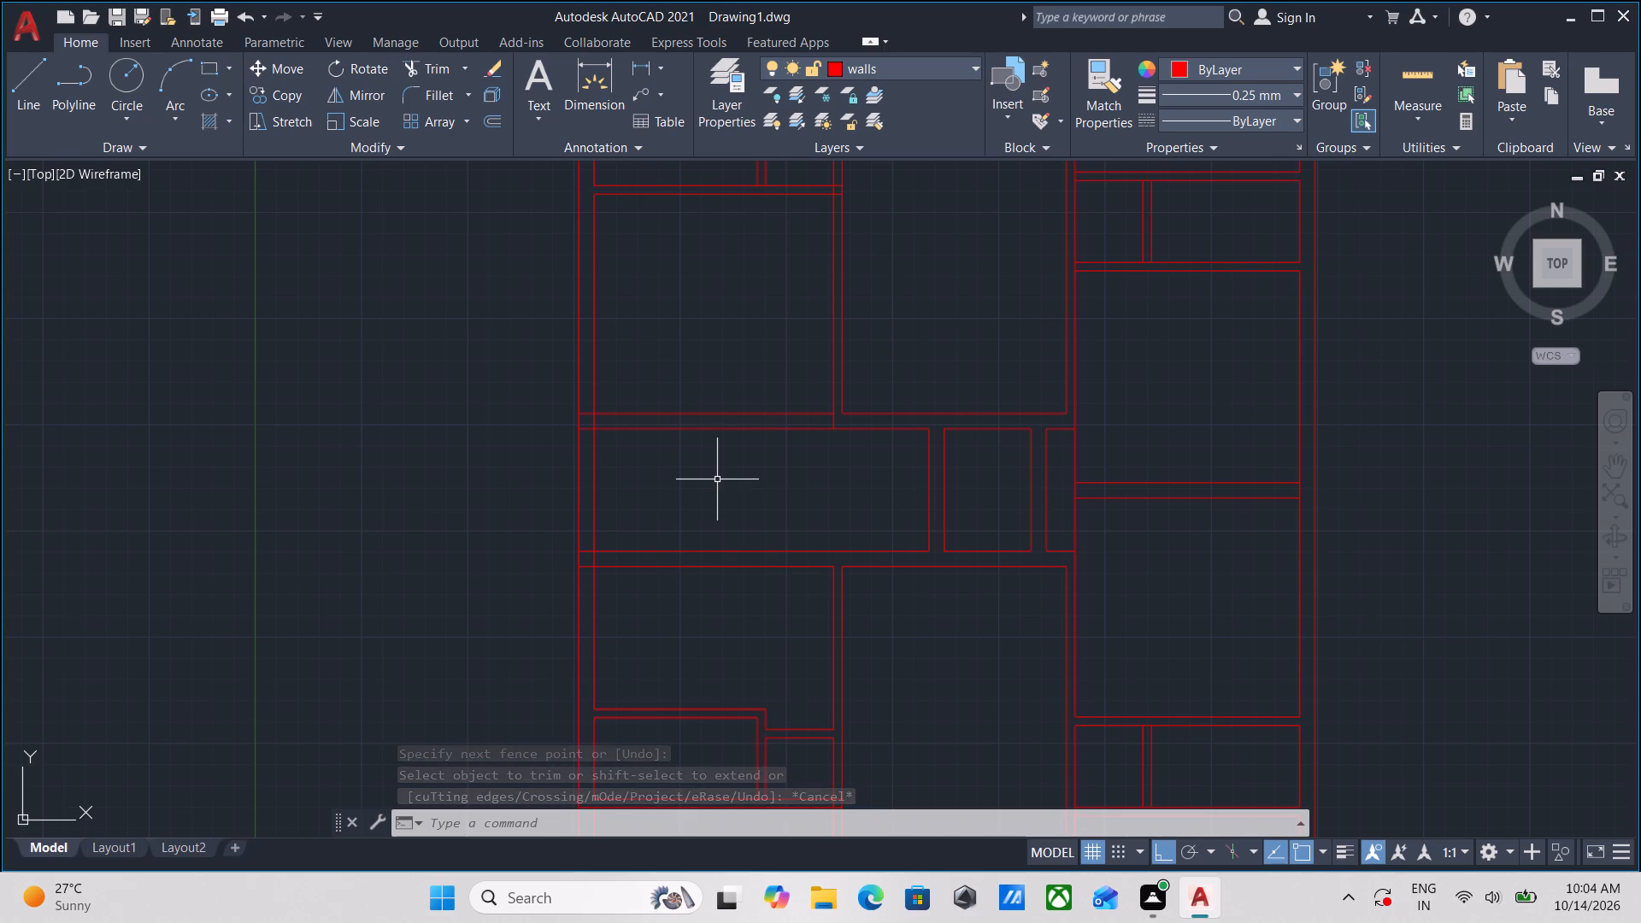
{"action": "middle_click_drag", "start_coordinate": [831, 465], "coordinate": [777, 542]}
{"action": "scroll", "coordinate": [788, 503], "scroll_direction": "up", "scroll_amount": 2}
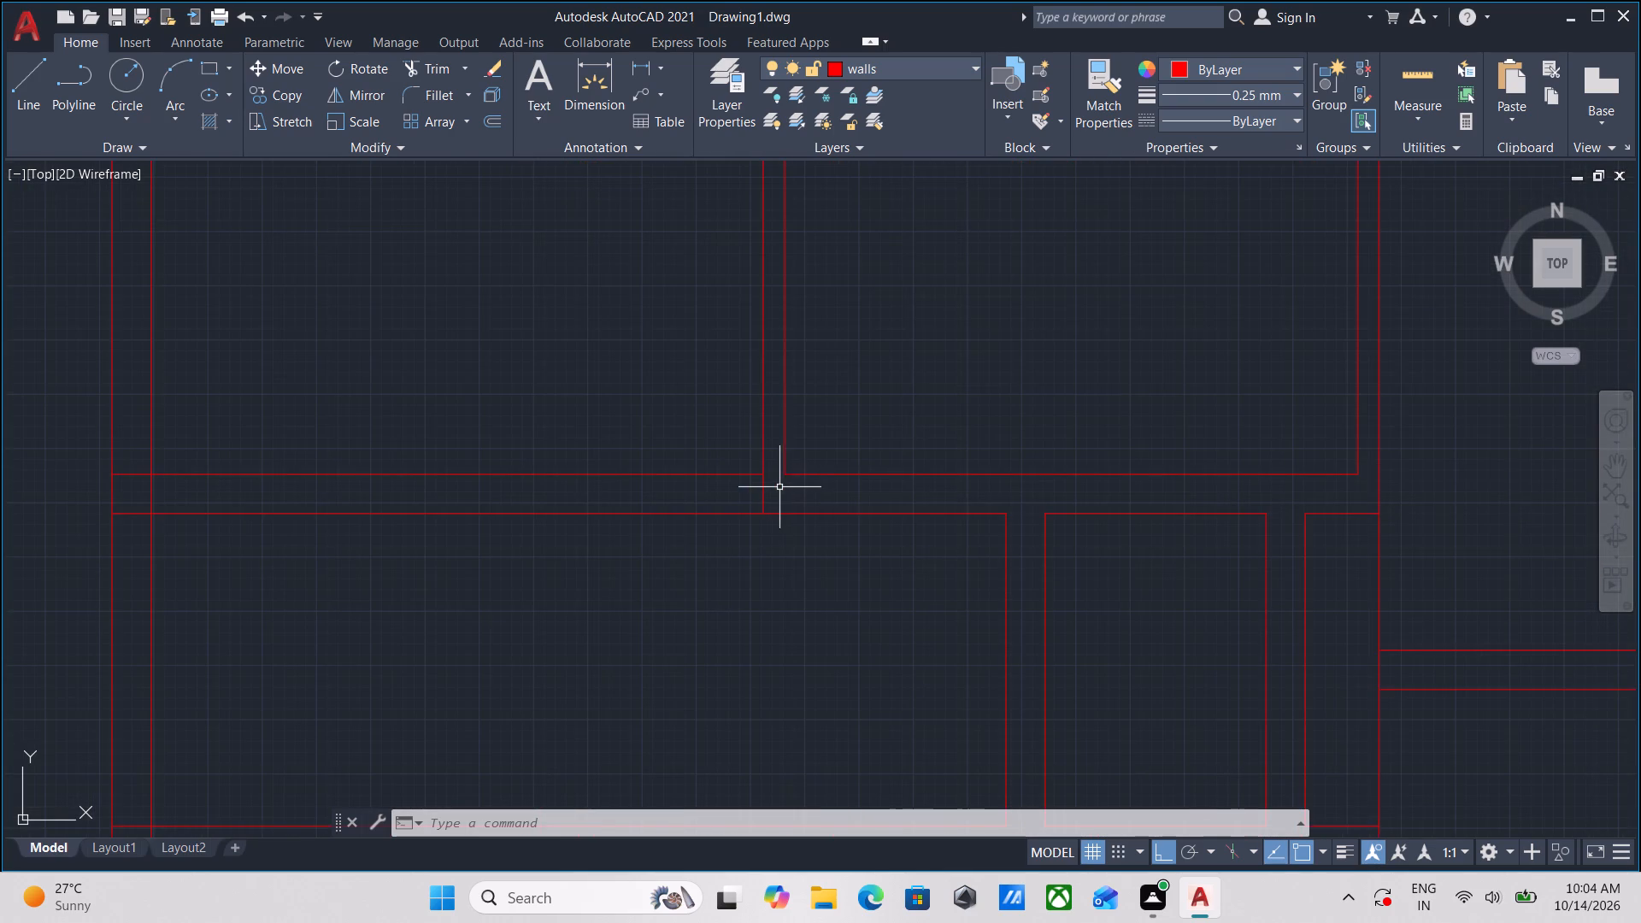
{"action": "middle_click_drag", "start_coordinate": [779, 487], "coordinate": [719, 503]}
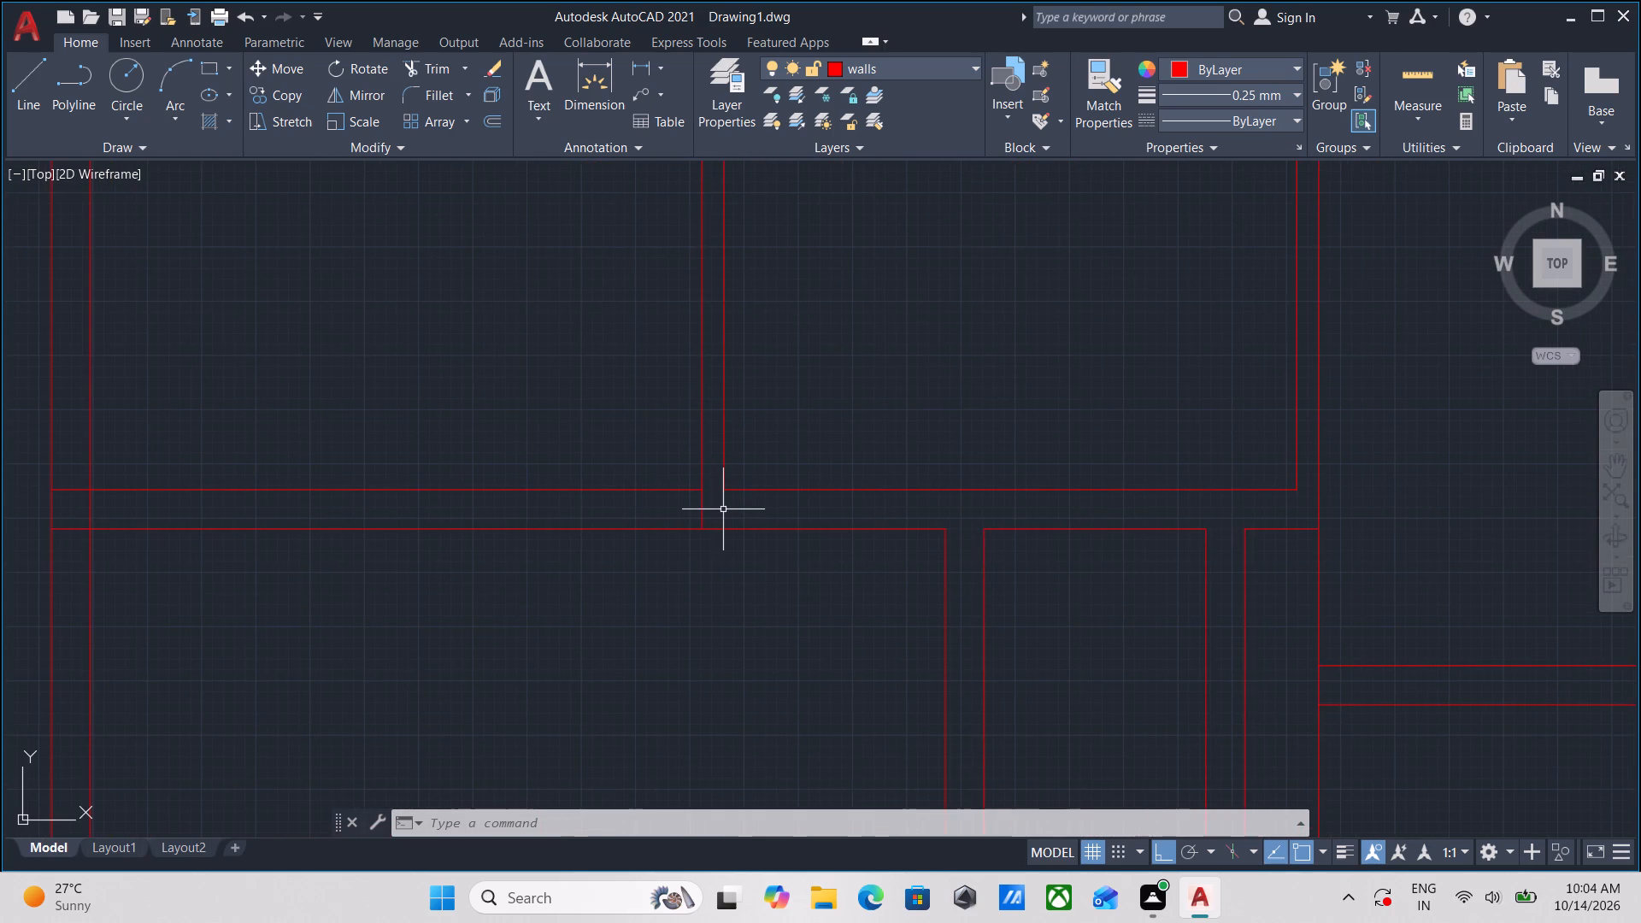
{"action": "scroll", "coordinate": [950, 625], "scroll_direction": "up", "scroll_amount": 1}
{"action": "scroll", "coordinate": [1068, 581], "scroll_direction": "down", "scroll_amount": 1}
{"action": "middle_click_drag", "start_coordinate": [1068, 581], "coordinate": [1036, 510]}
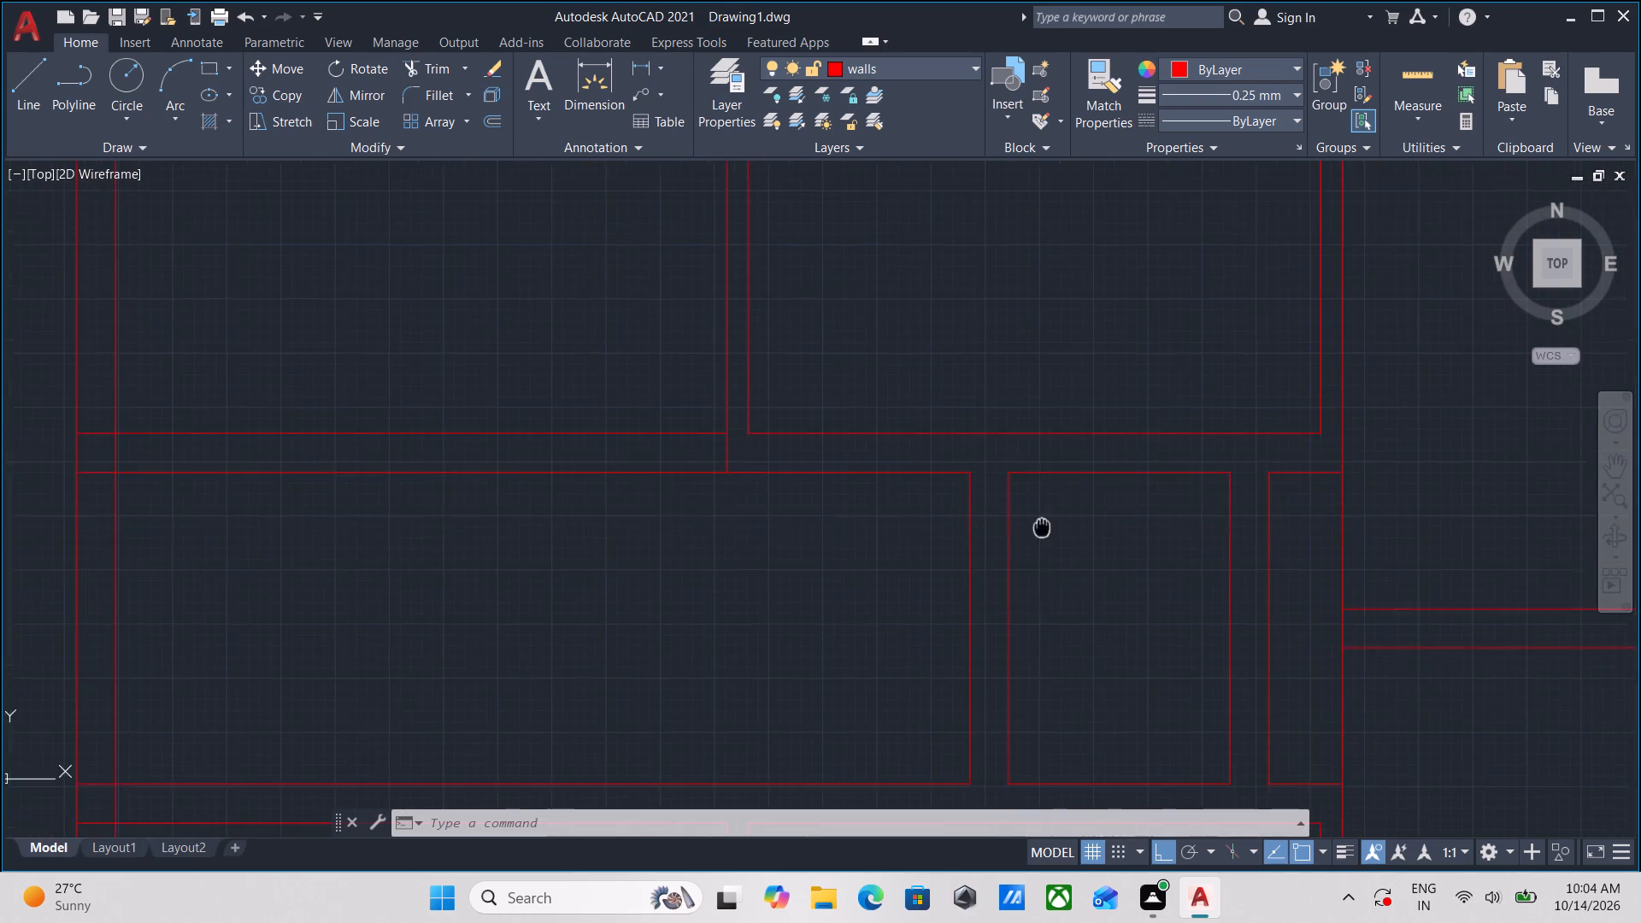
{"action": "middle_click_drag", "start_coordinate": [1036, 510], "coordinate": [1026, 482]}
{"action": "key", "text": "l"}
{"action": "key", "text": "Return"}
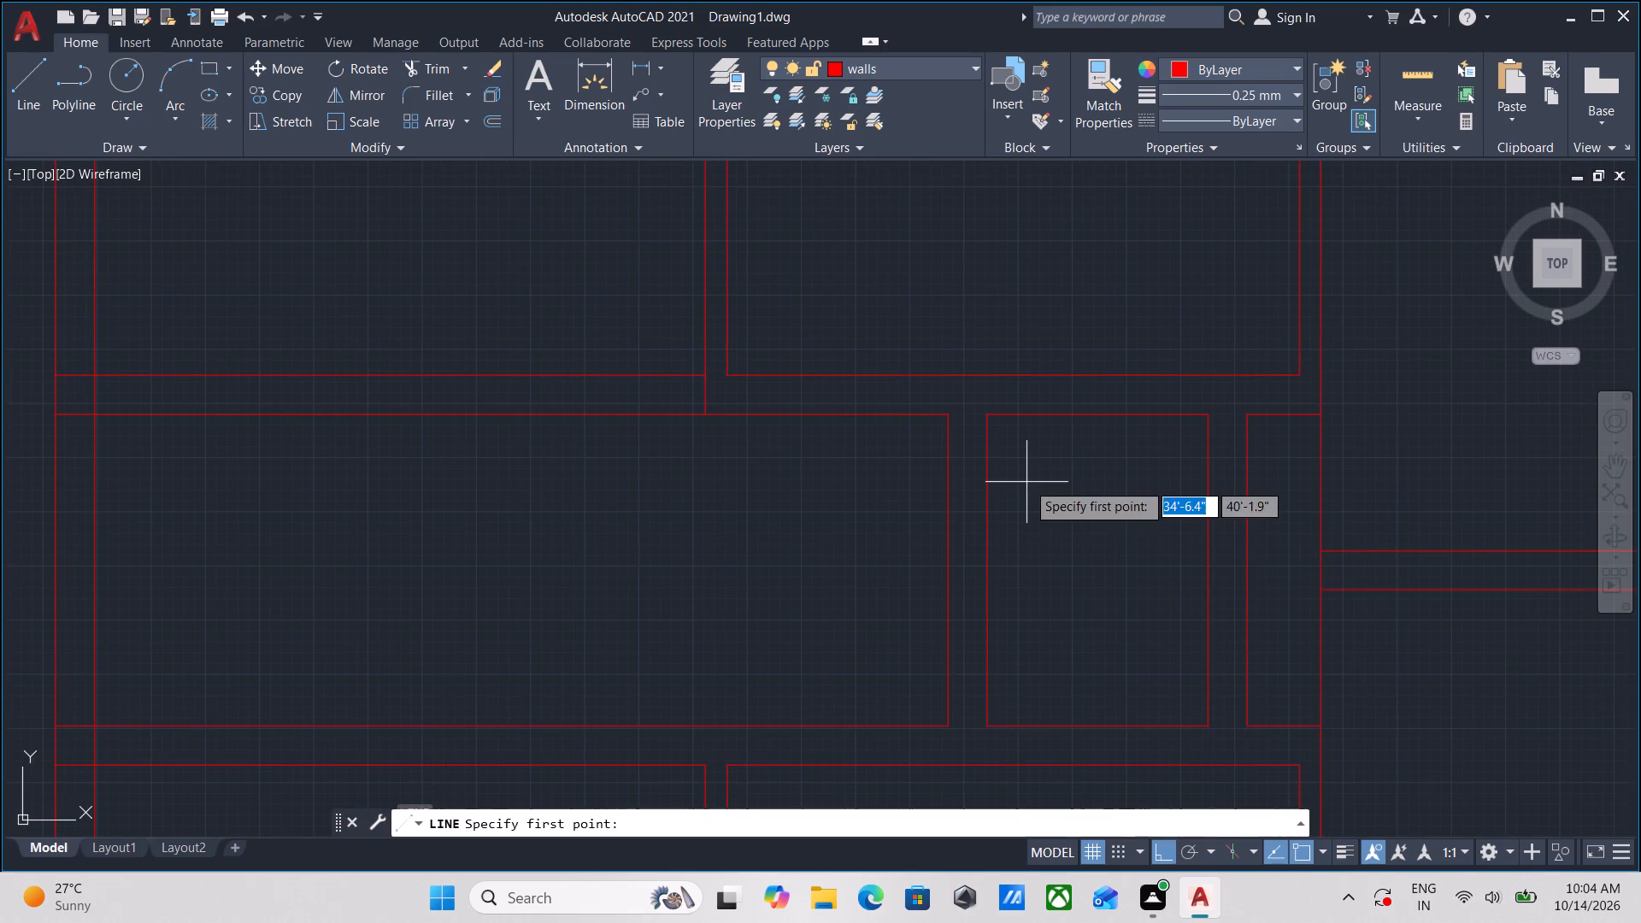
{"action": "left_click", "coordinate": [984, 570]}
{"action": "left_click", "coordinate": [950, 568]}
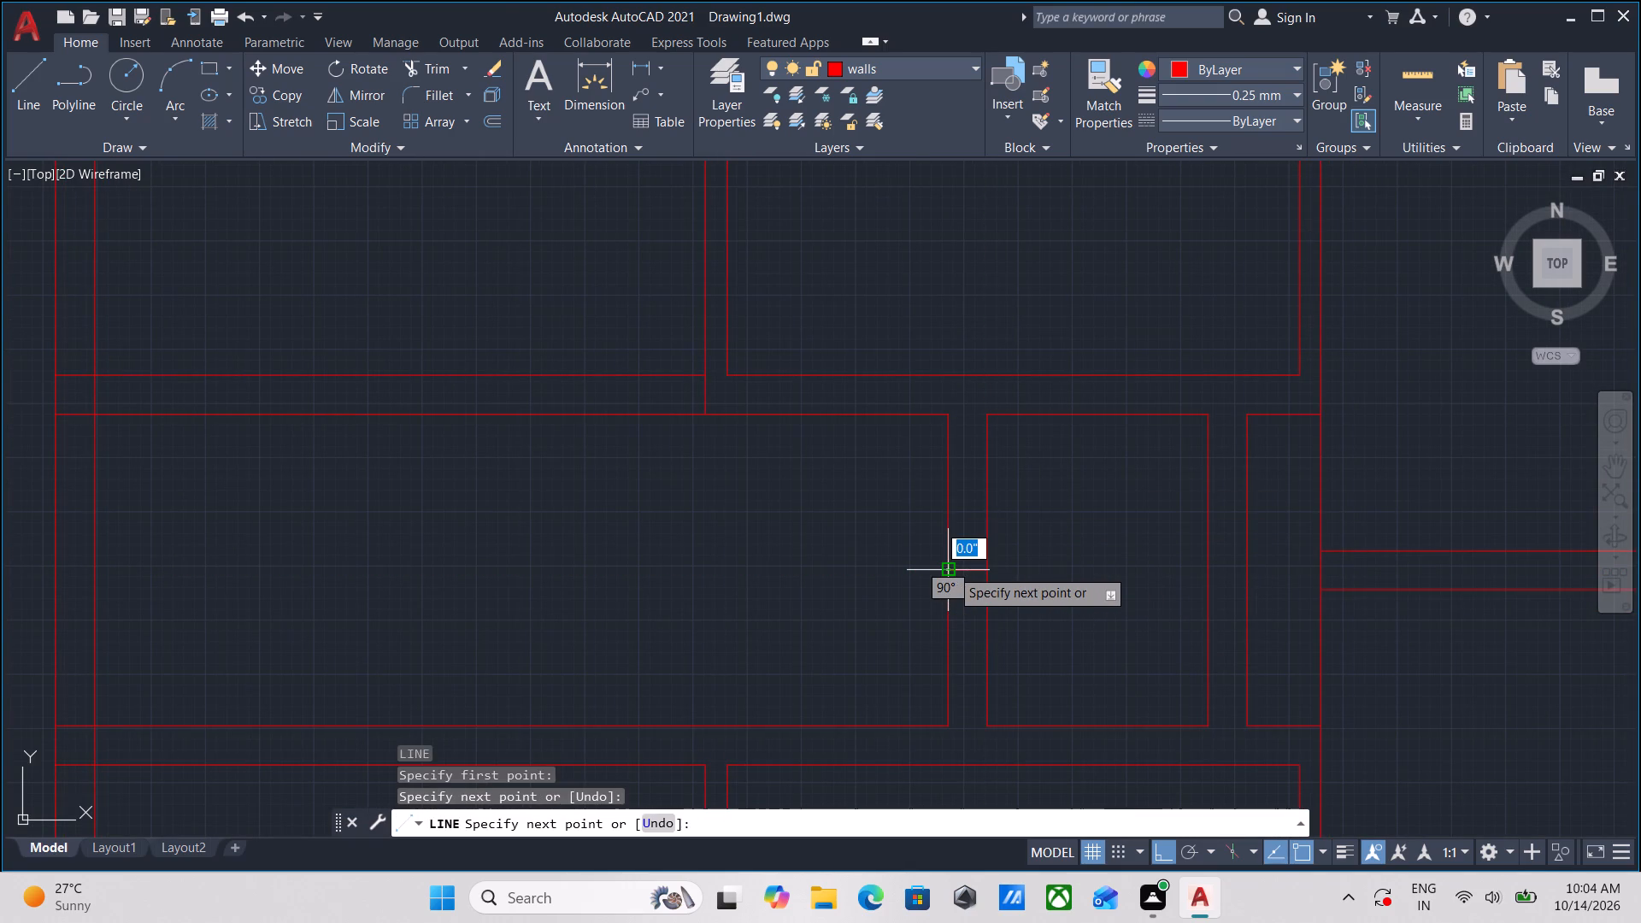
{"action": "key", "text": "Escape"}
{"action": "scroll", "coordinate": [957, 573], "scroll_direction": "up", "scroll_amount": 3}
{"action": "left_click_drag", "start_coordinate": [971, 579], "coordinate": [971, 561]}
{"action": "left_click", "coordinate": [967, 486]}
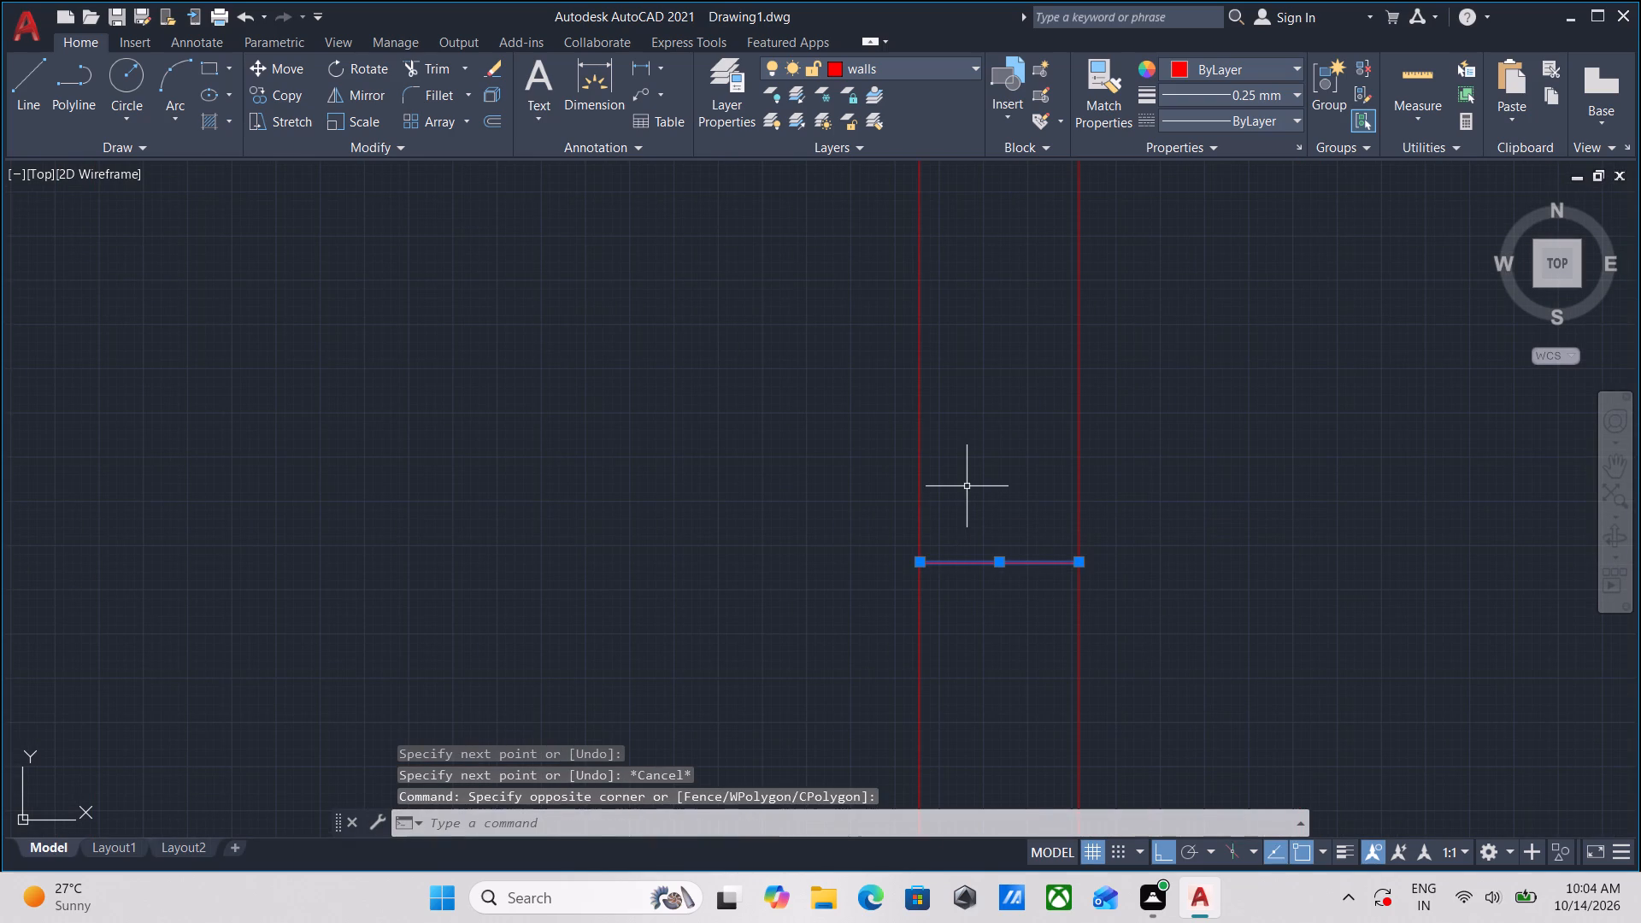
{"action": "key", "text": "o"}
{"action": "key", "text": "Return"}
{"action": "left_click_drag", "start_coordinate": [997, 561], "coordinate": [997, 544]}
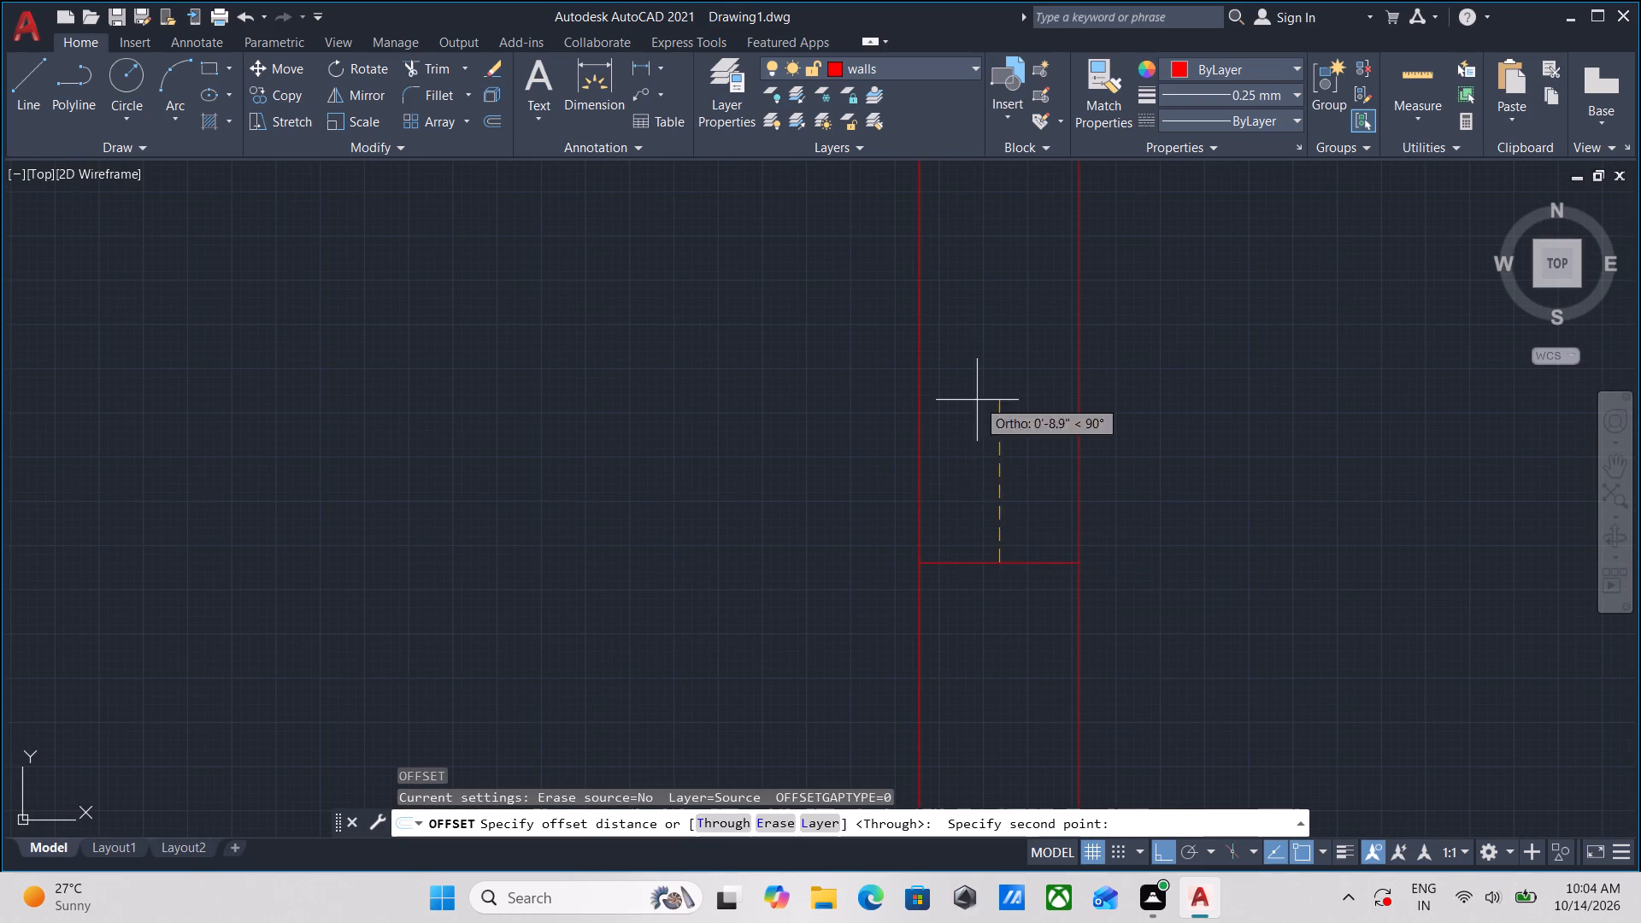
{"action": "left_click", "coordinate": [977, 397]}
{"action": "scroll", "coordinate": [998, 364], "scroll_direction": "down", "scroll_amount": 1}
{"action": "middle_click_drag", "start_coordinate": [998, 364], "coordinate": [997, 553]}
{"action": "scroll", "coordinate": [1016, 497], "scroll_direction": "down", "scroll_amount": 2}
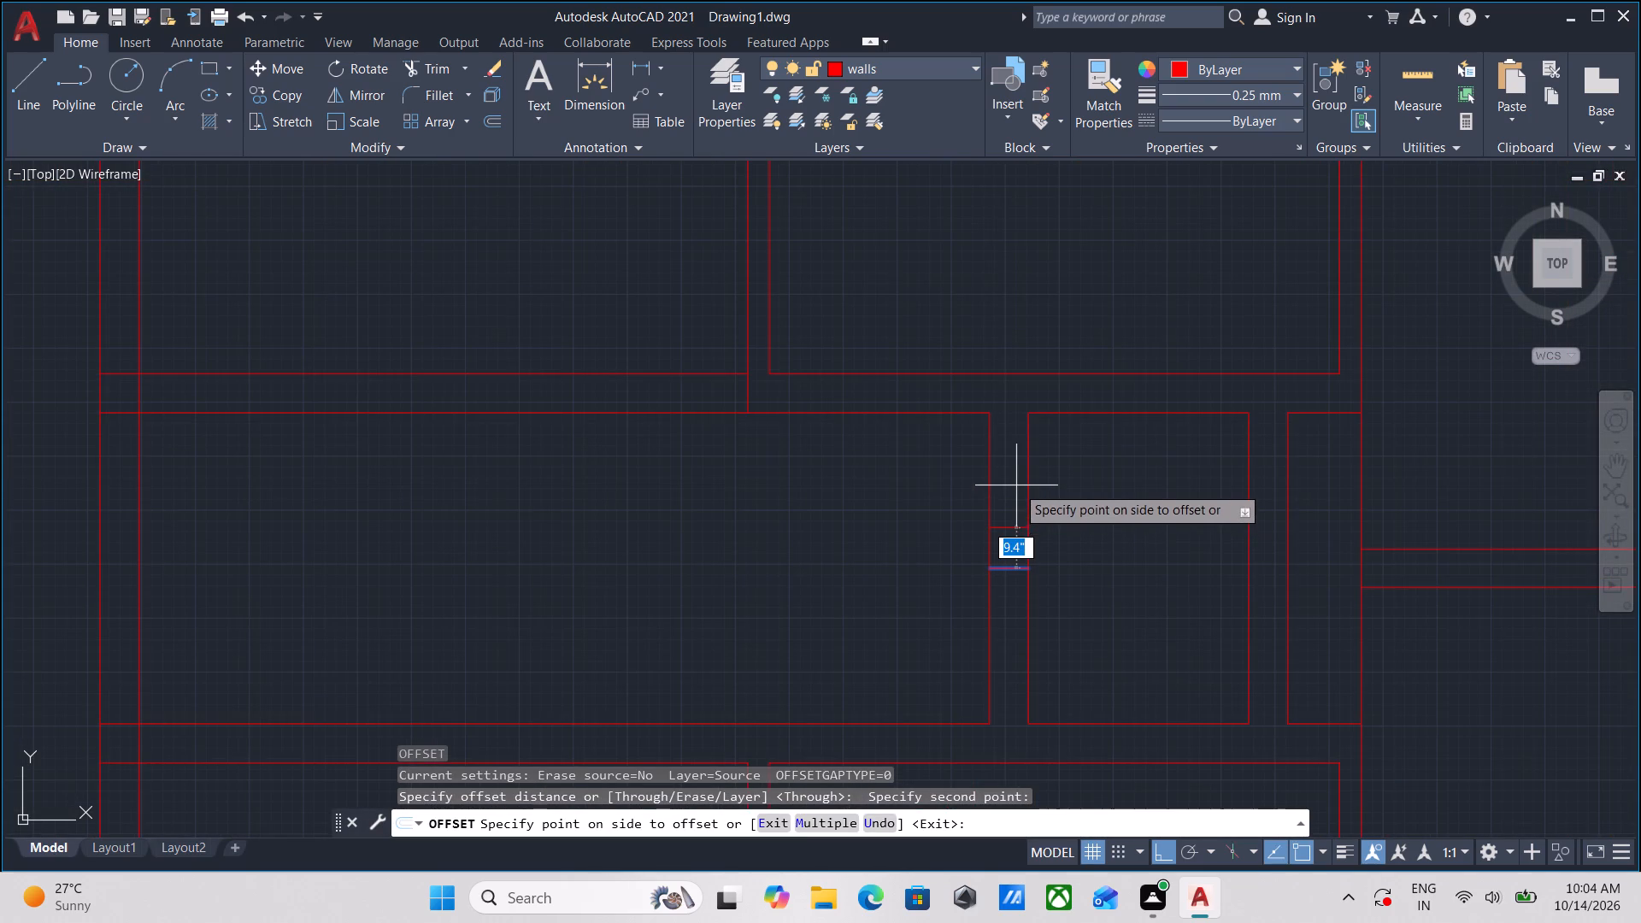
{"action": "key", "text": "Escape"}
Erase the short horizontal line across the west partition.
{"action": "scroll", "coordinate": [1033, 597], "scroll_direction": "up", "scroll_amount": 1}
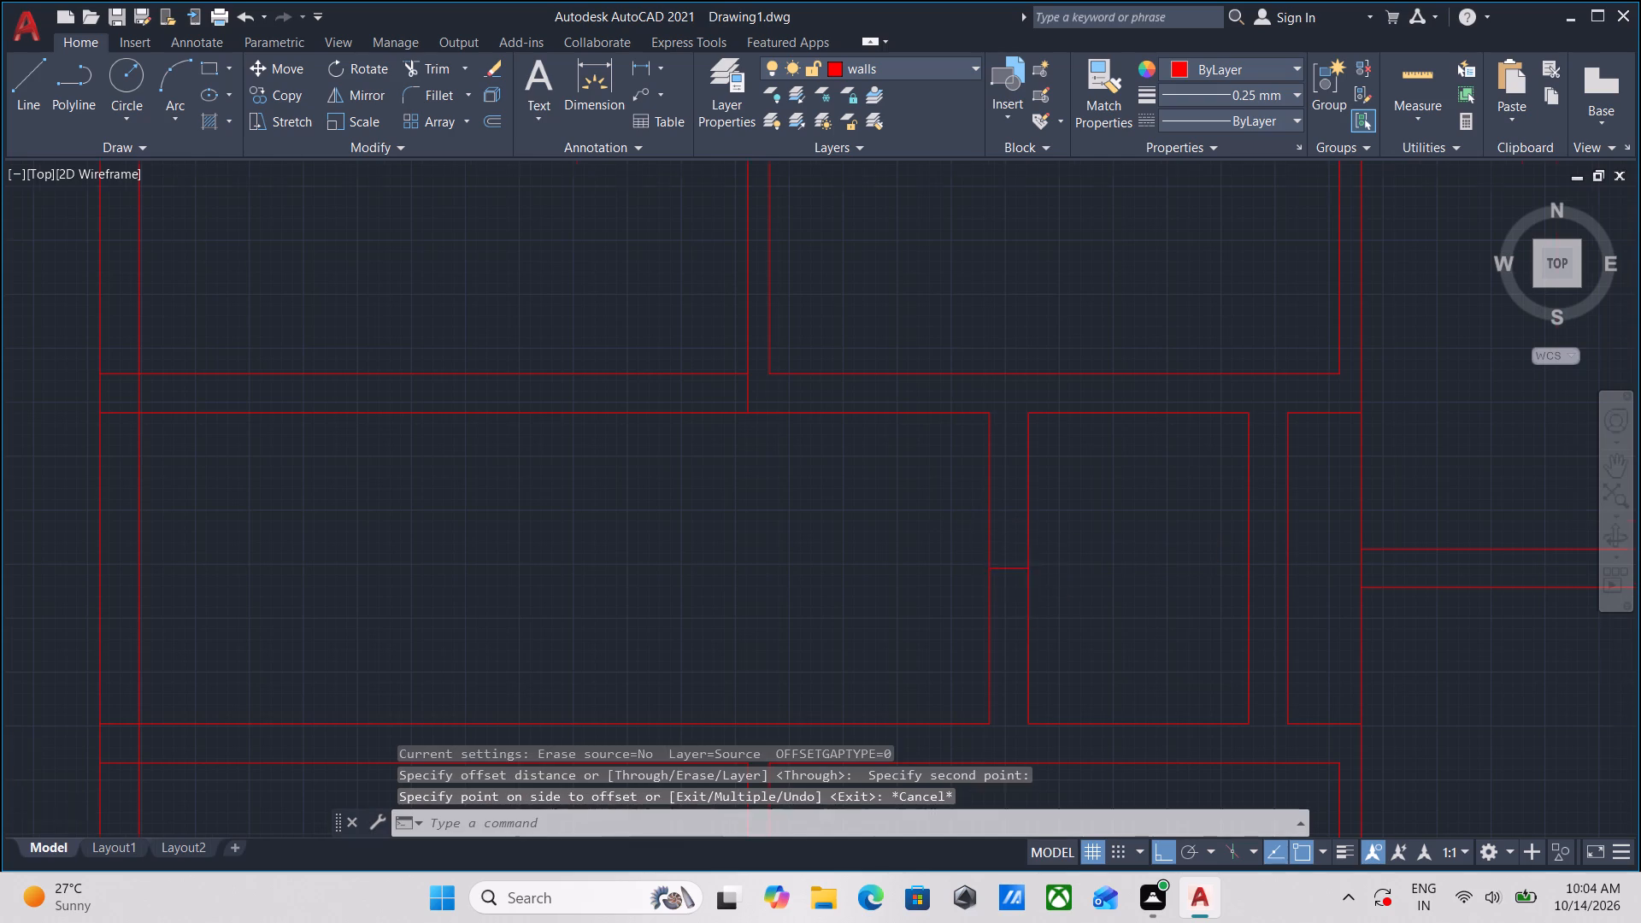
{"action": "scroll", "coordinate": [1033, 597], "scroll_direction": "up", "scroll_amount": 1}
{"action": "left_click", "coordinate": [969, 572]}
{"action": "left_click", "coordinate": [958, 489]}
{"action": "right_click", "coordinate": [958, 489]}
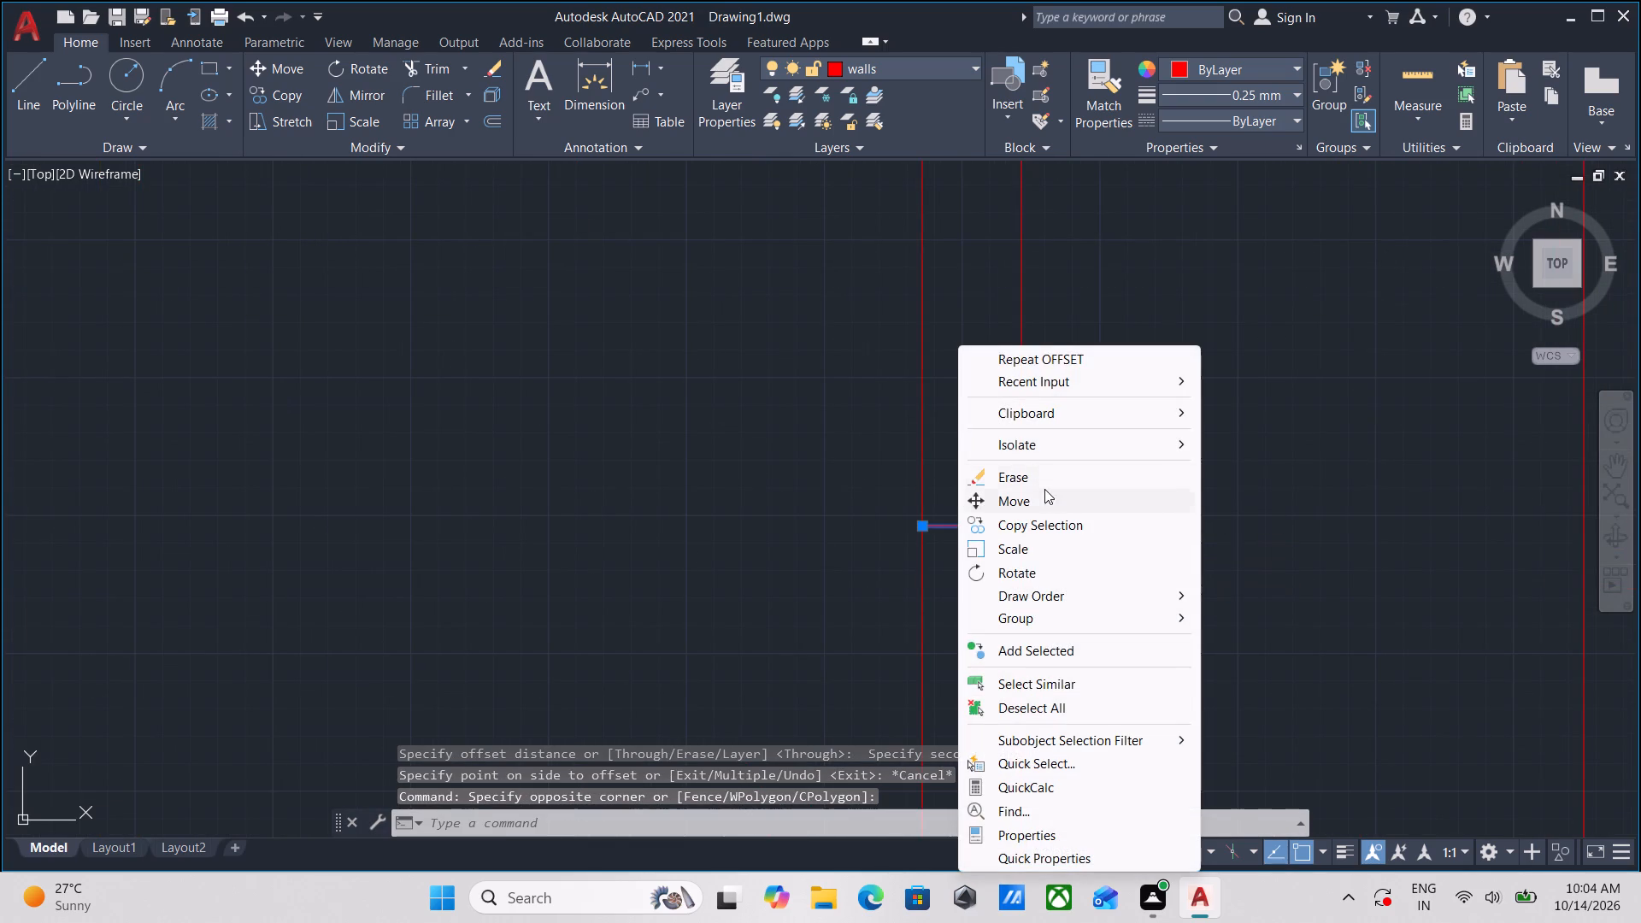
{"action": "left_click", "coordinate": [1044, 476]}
Examine the middle room's west end, the plan's upper rooms and the wall junctions above the middle room.
{"action": "scroll", "coordinate": [706, 466], "scroll_direction": "down", "scroll_amount": 3}
{"action": "middle_click_drag", "start_coordinate": [697, 464], "coordinate": [953, 460]}
{"action": "middle_click_drag", "start_coordinate": [697, 438], "coordinate": [875, 475]}
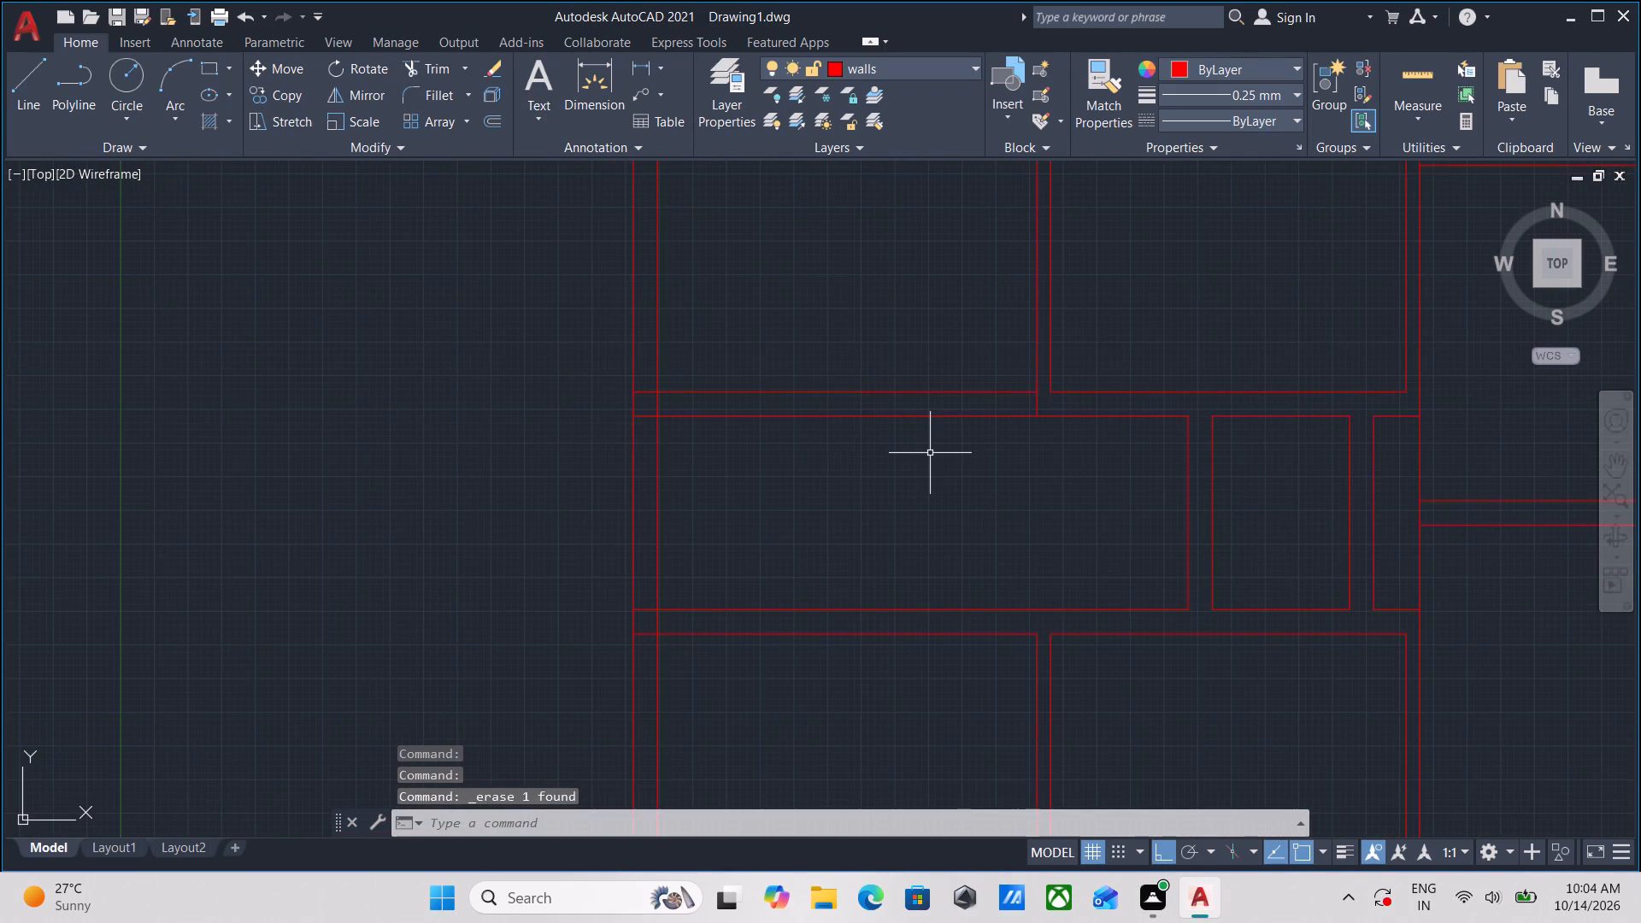
{"action": "scroll", "coordinate": [736, 481], "scroll_direction": "up", "scroll_amount": 1}
{"action": "middle_click_drag", "start_coordinate": [742, 456], "coordinate": [843, 458]}
{"action": "scroll", "coordinate": [742, 456], "scroll_direction": "down", "scroll_amount": 1}
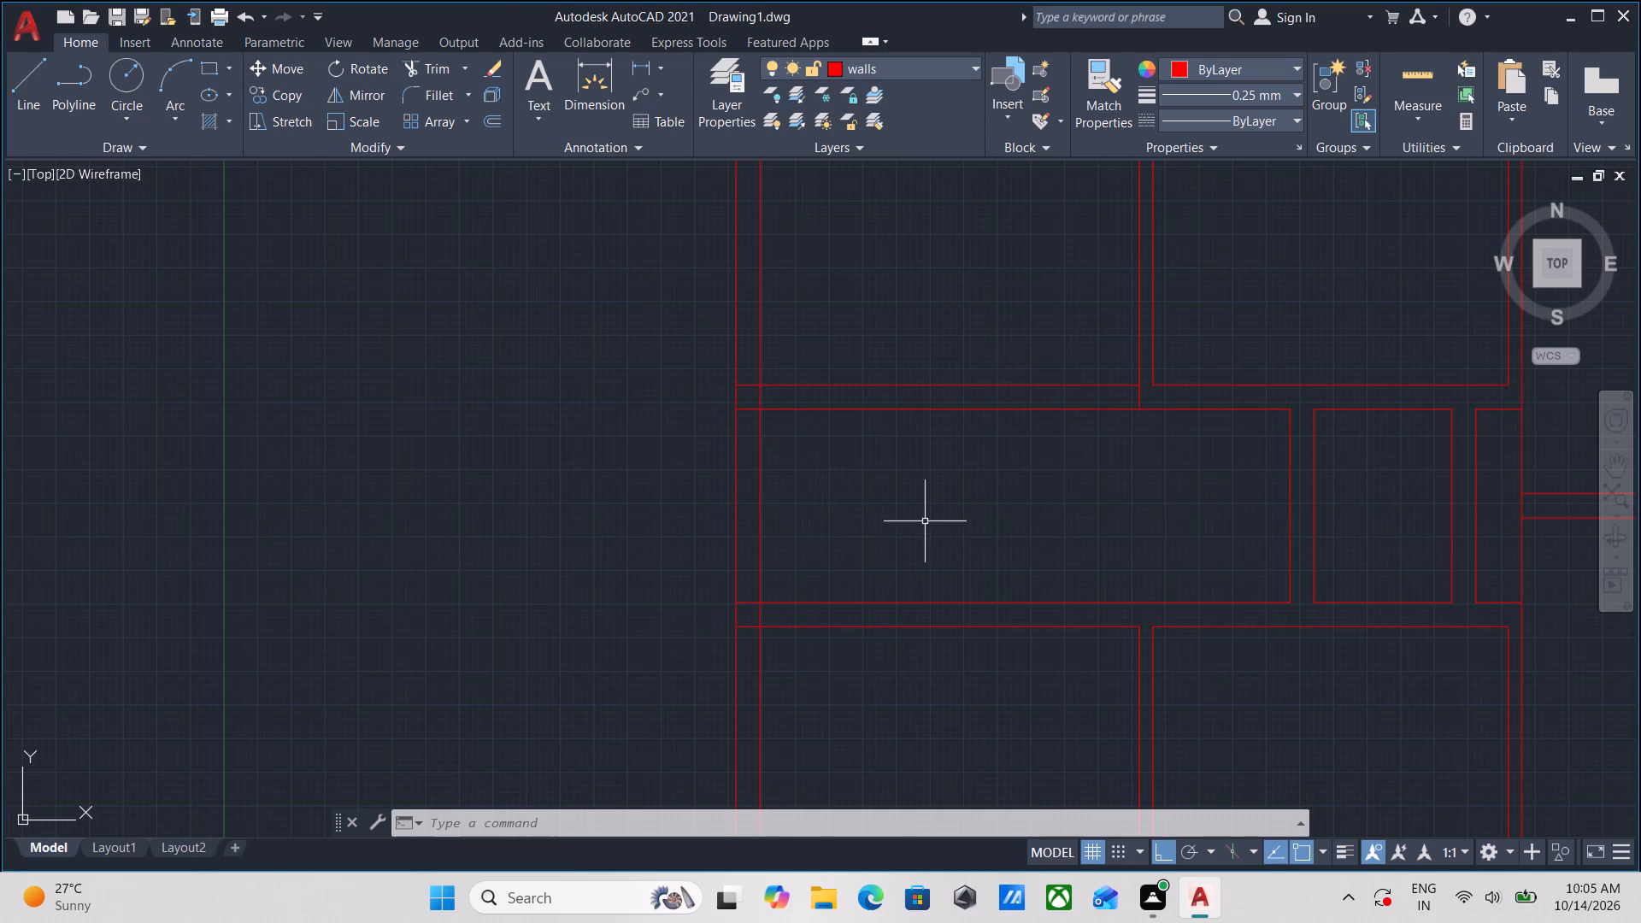
{"action": "middle_click_drag", "start_coordinate": [926, 520], "coordinate": [613, 531]}
{"action": "middle_click_drag", "start_coordinate": [838, 511], "coordinate": [656, 580]}
{"action": "scroll", "coordinate": [802, 467], "scroll_direction": "down", "scroll_amount": 2}
{"action": "middle_click_drag", "start_coordinate": [803, 467], "coordinate": [719, 615]}
{"action": "scroll", "coordinate": [658, 334], "scroll_direction": "up", "scroll_amount": 2}
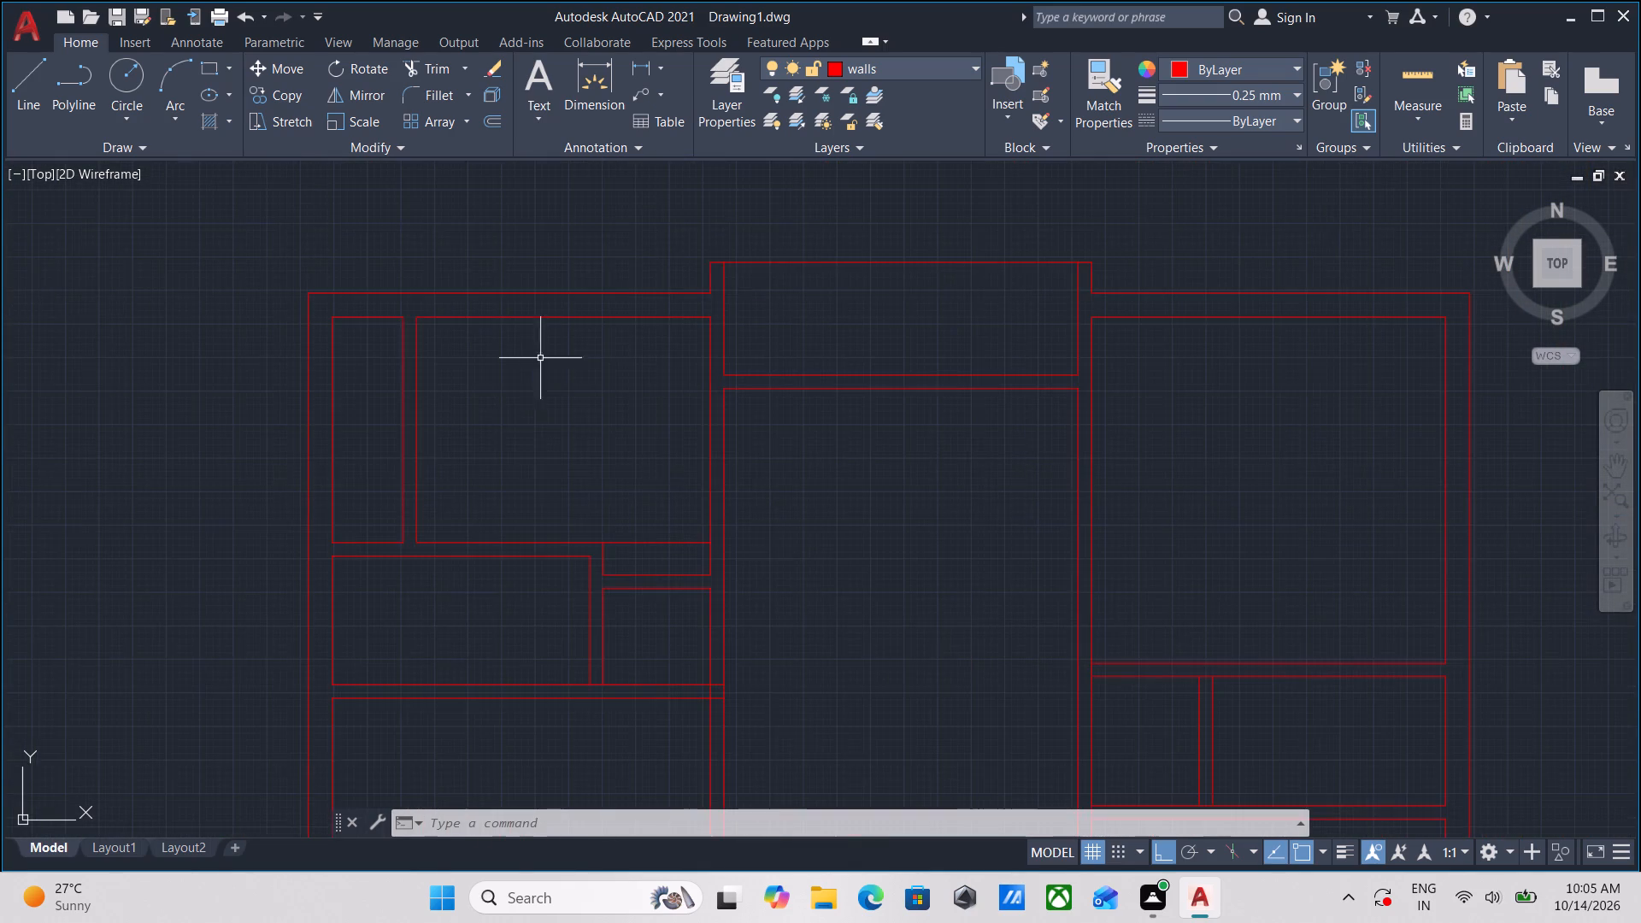
{"action": "middle_click_drag", "start_coordinate": [591, 507], "coordinate": [690, 286]}
{"action": "scroll", "coordinate": [762, 647], "scroll_direction": "down", "scroll_amount": 1}
{"action": "middle_click_drag", "start_coordinate": [756, 628], "coordinate": [755, 406]}
{"action": "scroll", "coordinate": [787, 639], "scroll_direction": "up", "scroll_amount": 2}
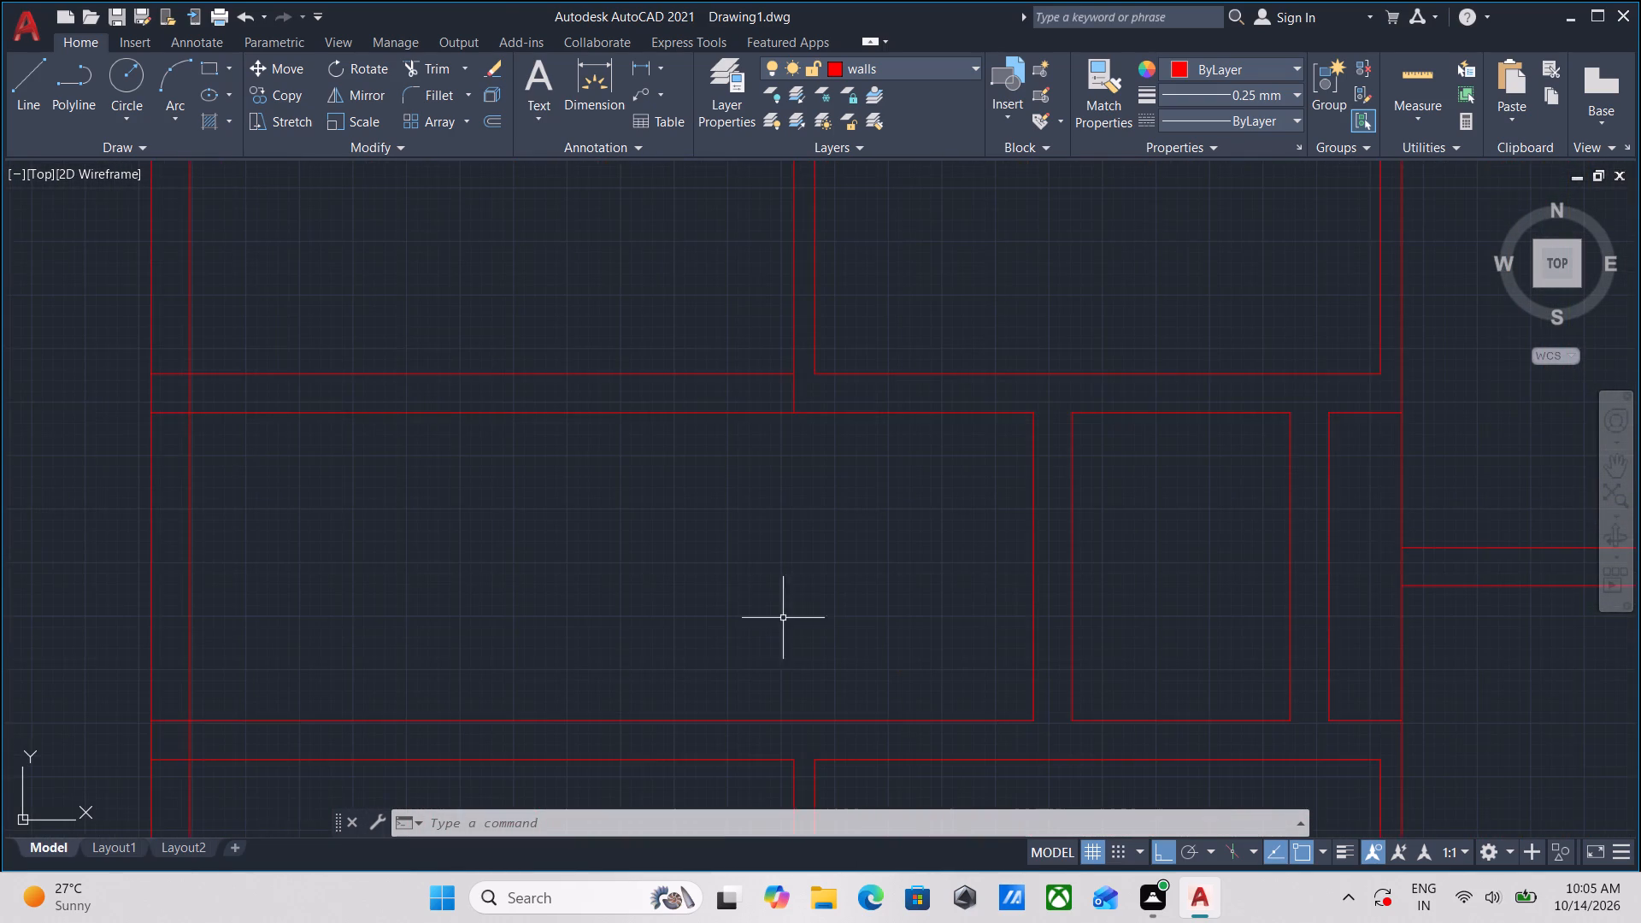
Trim the leftover vertical stub inside the wall above the middle room, where the northern partition meets it.
{"action": "middle_click_drag", "start_coordinate": [772, 576], "coordinate": [784, 636]}
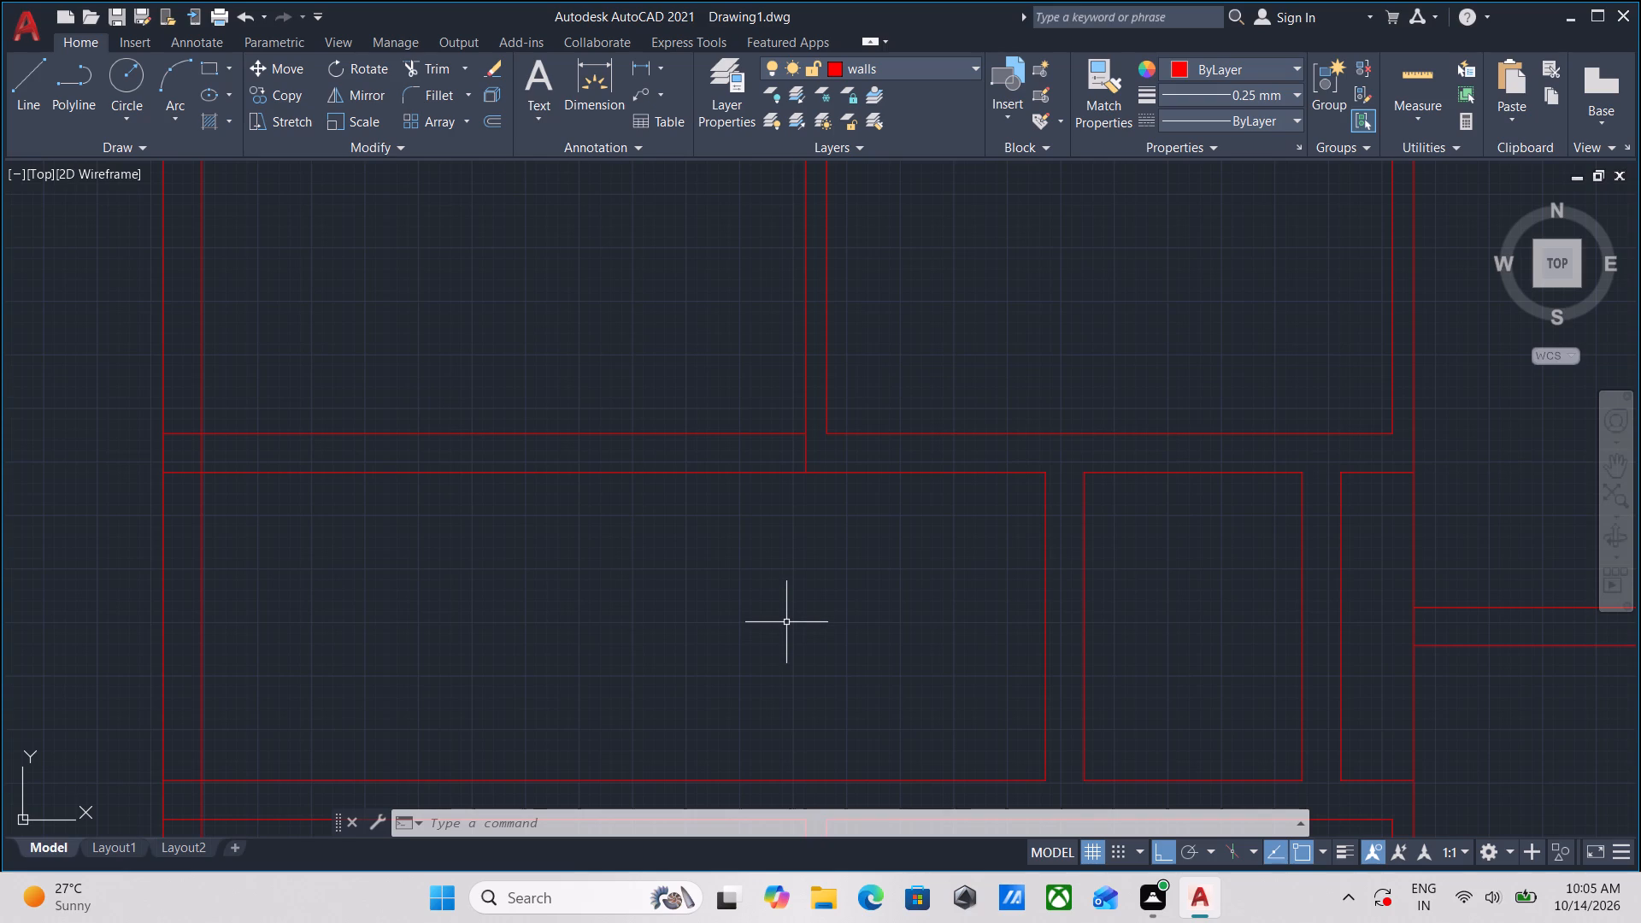
{"action": "scroll", "coordinate": [820, 543], "scroll_direction": "up", "scroll_amount": 2}
{"action": "middle_click_drag", "start_coordinate": [804, 544], "coordinate": [801, 632]}
{"action": "scroll", "coordinate": [840, 435], "scroll_direction": "down", "scroll_amount": 1}
{"action": "middle_click_drag", "start_coordinate": [840, 435], "coordinate": [831, 491]}
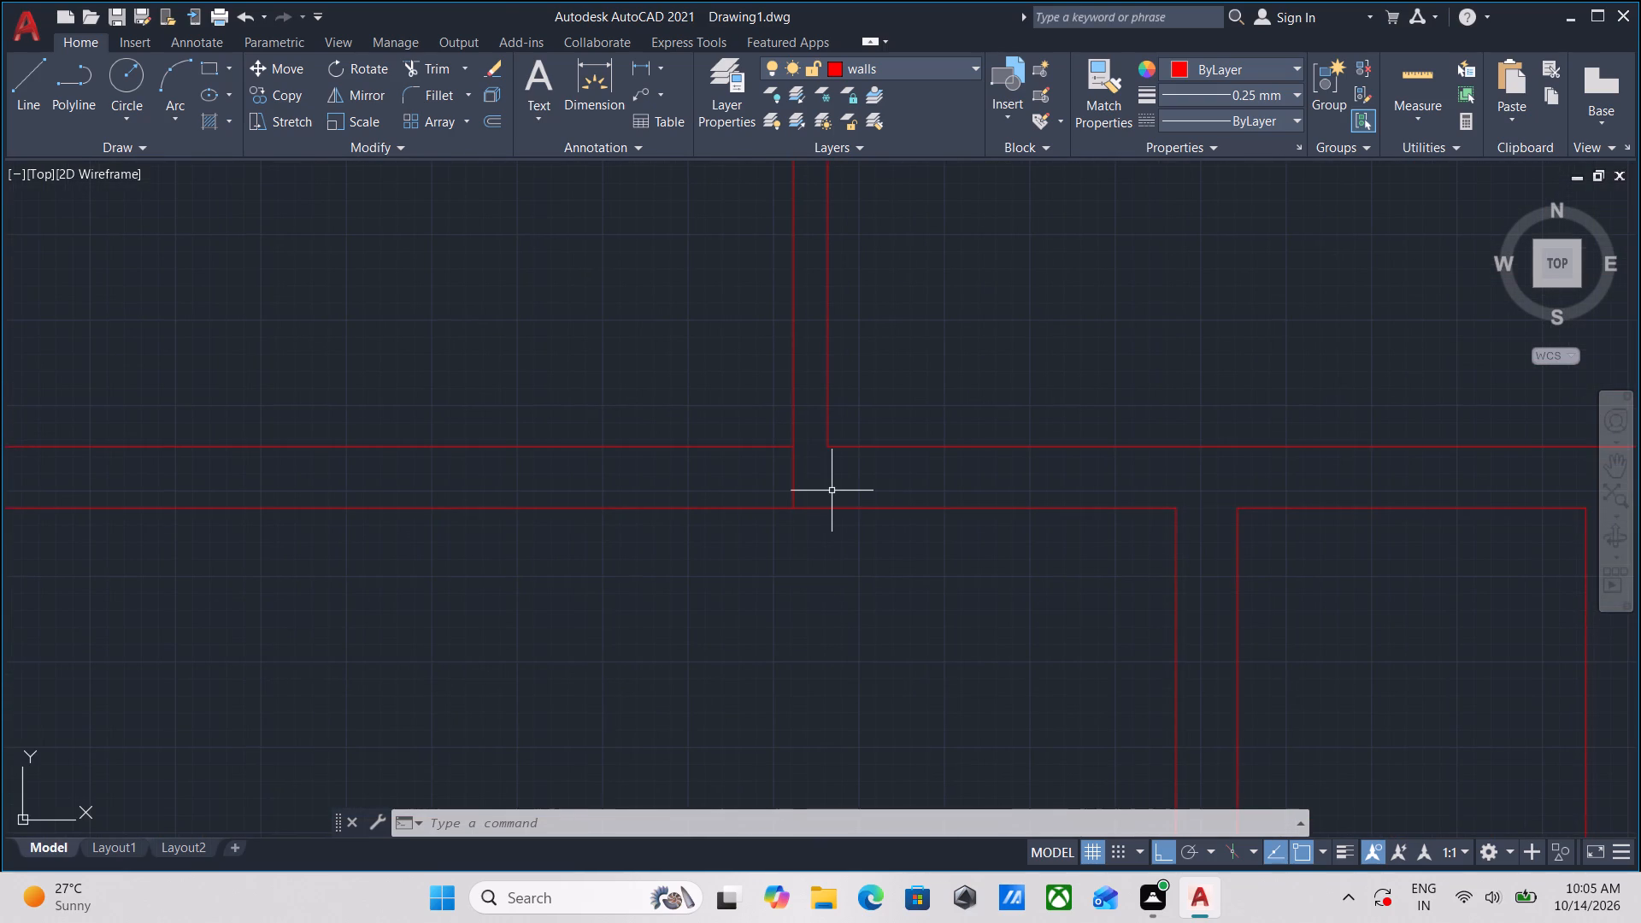
{"action": "type", "text": "tr"}
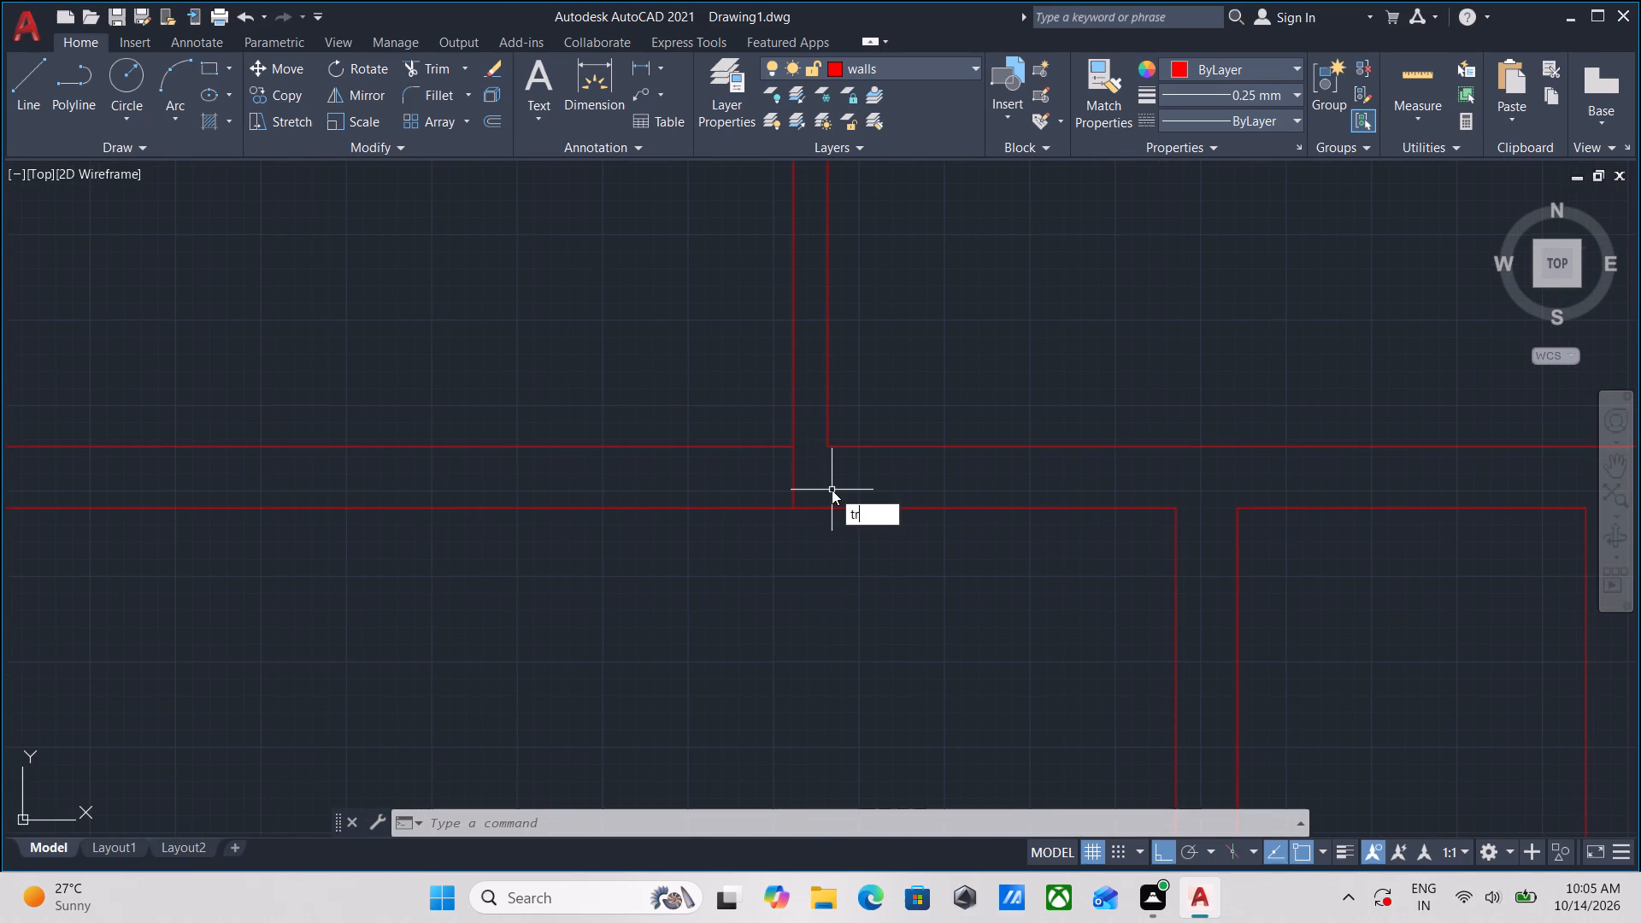
{"action": "key", "text": "Return"}
{"action": "left_click", "coordinate": [824, 482]}
{"action": "left_click", "coordinate": [745, 468]}
{"action": "scroll", "coordinate": [744, 468], "scroll_direction": "down", "scroll_amount": 4}
{"action": "key", "text": "Escape"}
{"action": "scroll", "coordinate": [833, 566], "scroll_direction": "down", "scroll_amount": 1}
{"action": "middle_click", "coordinate": [833, 566]}
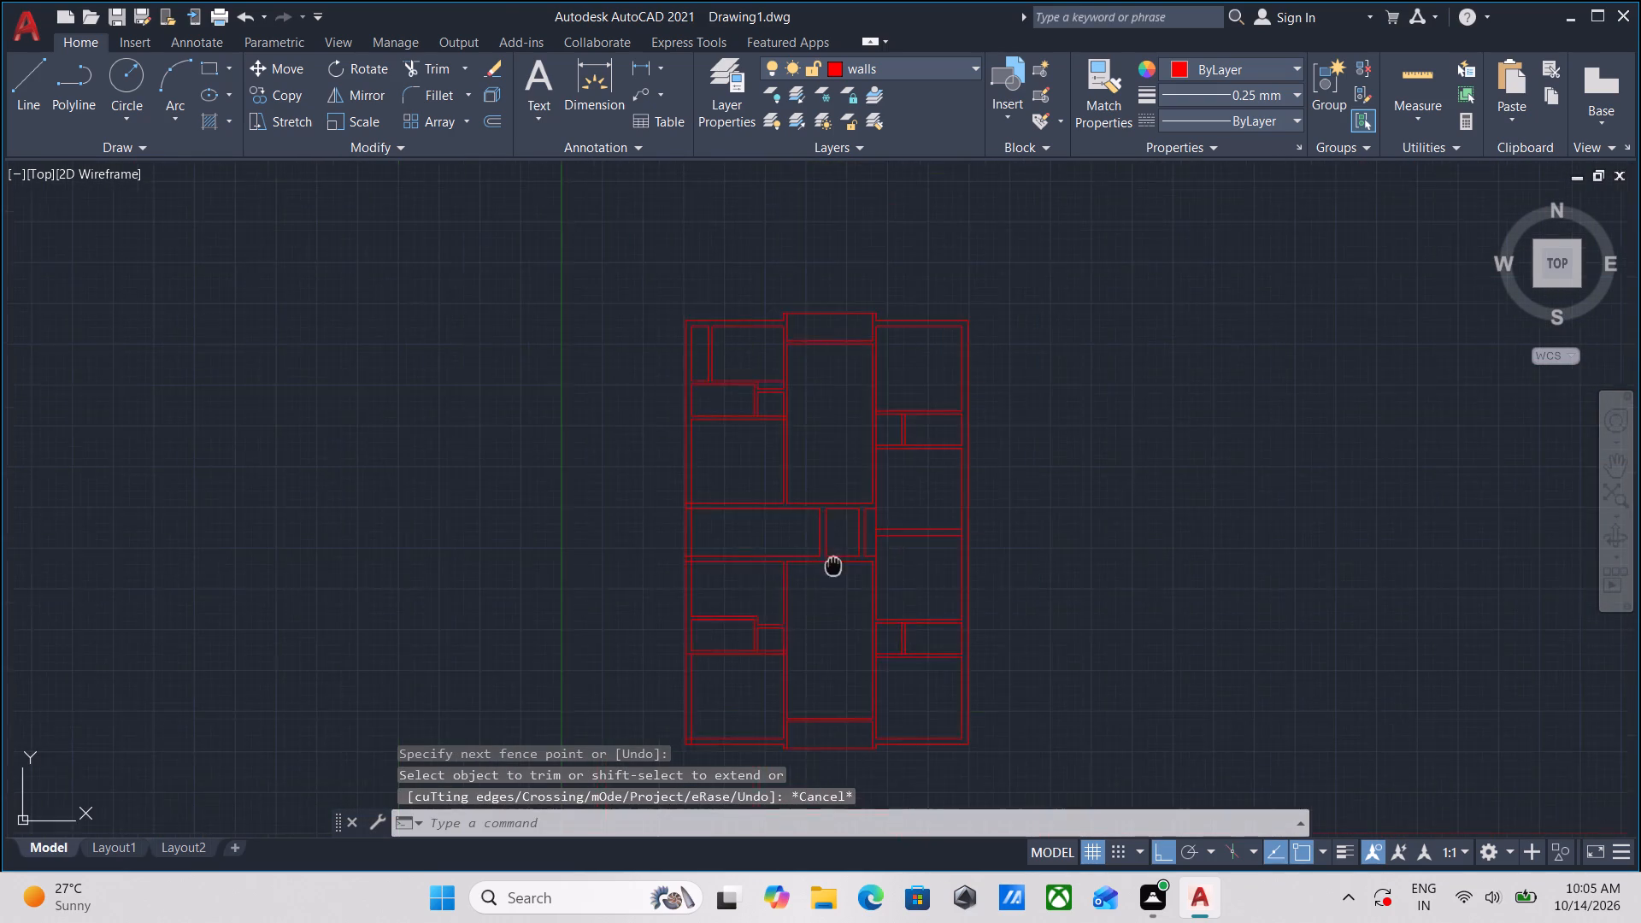
Trim the west wall face of the eastern rooms between the two faces of the horizontal partition beside the middle rooms.
{"action": "scroll", "coordinate": [833, 566], "scroll_direction": "up", "scroll_amount": 2}
{"action": "scroll", "coordinate": [745, 590], "scroll_direction": "up", "scroll_amount": 2}
{"action": "scroll", "coordinate": [705, 557], "scroll_direction": "down", "scroll_amount": 2}
{"action": "middle_click_drag", "start_coordinate": [705, 556], "coordinate": [782, 636]}
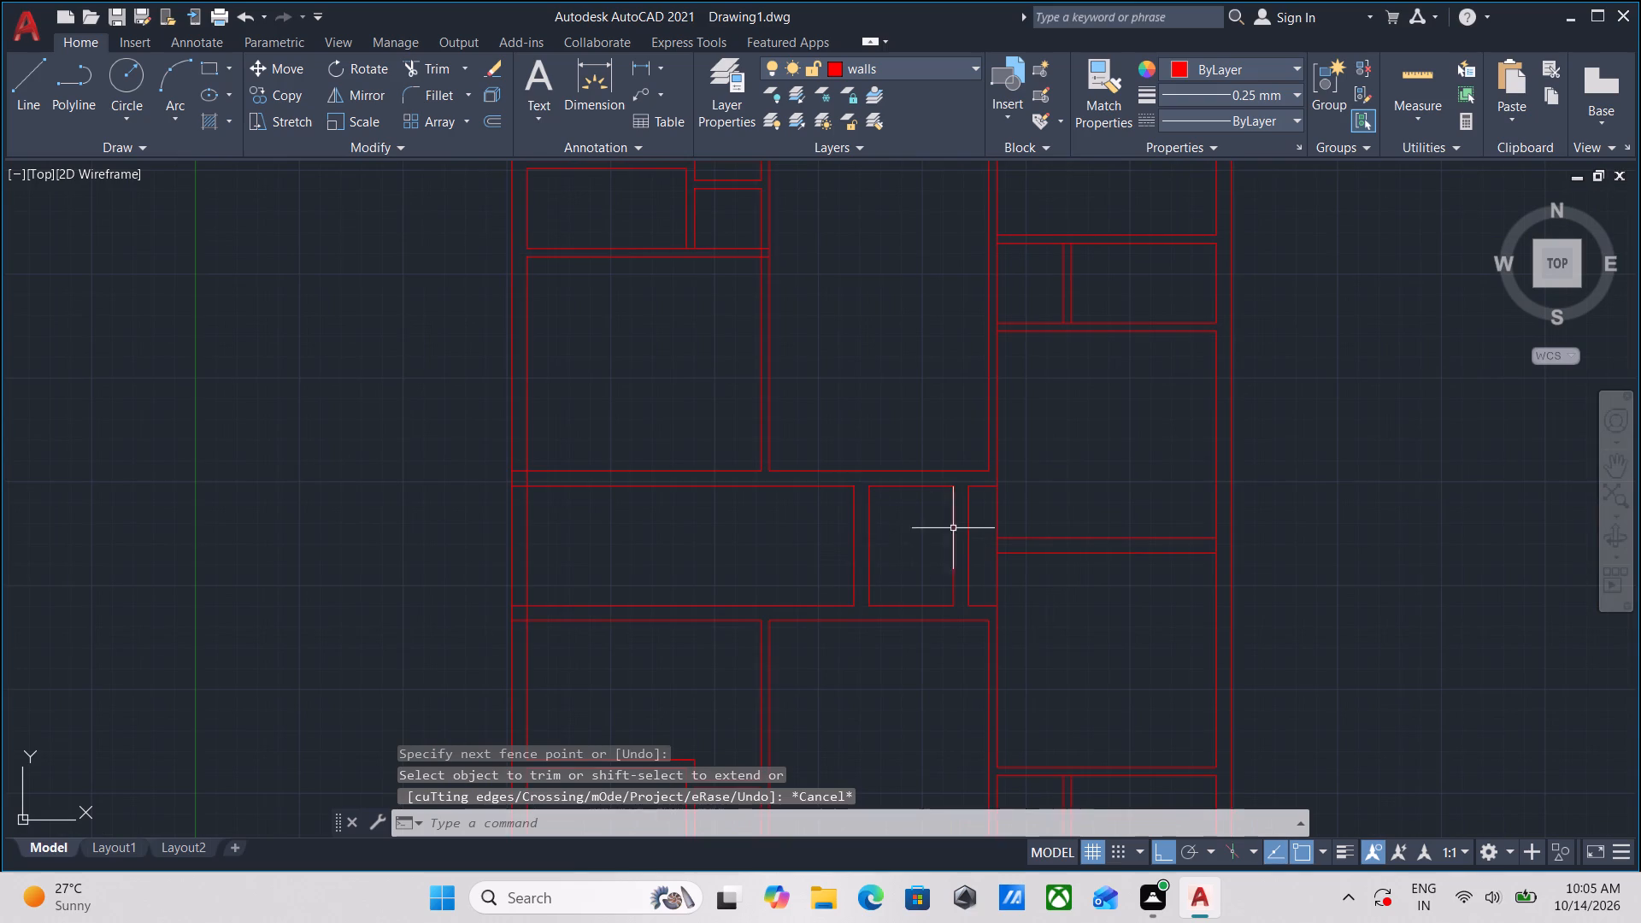
{"action": "scroll", "coordinate": [1032, 548], "scroll_direction": "up", "scroll_amount": 2}
{"action": "scroll", "coordinate": [1051, 588], "scroll_direction": "down", "scroll_amount": 2}
{"action": "middle_click_drag", "start_coordinate": [1051, 588], "coordinate": [1020, 485]}
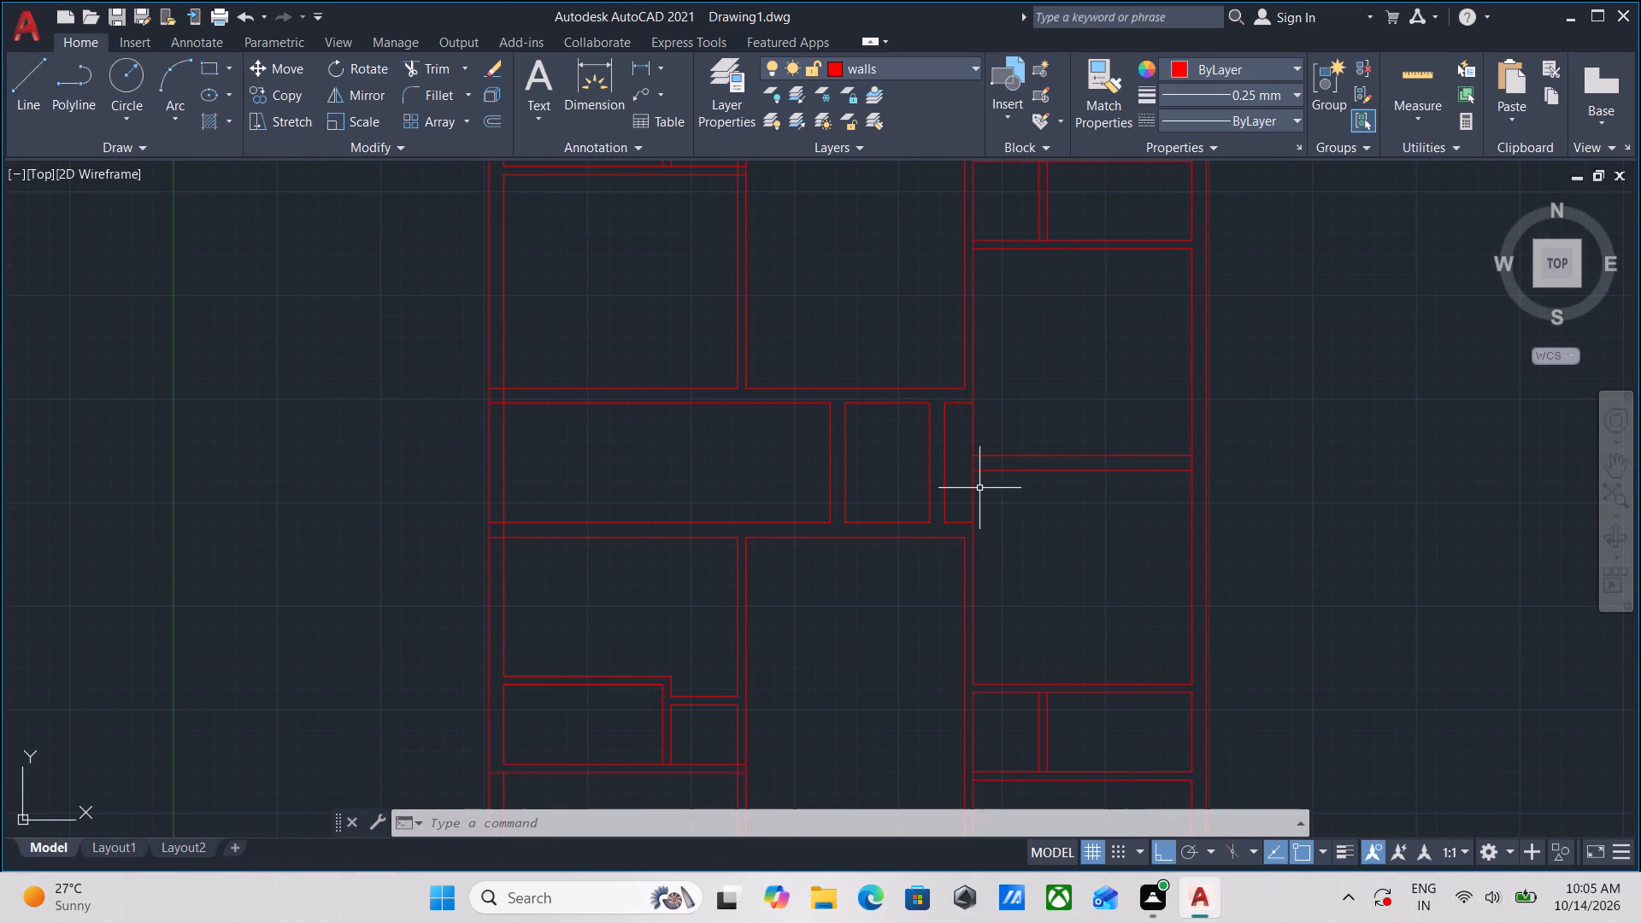
{"action": "scroll", "coordinate": [968, 481], "scroll_direction": "up", "scroll_amount": 1}
{"action": "middle_click_drag", "start_coordinate": [990, 436], "coordinate": [950, 462]}
{"action": "scroll", "coordinate": [955, 480], "scroll_direction": "up", "scroll_amount": 3}
{"action": "middle_click_drag", "start_coordinate": [930, 479], "coordinate": [929, 490]}
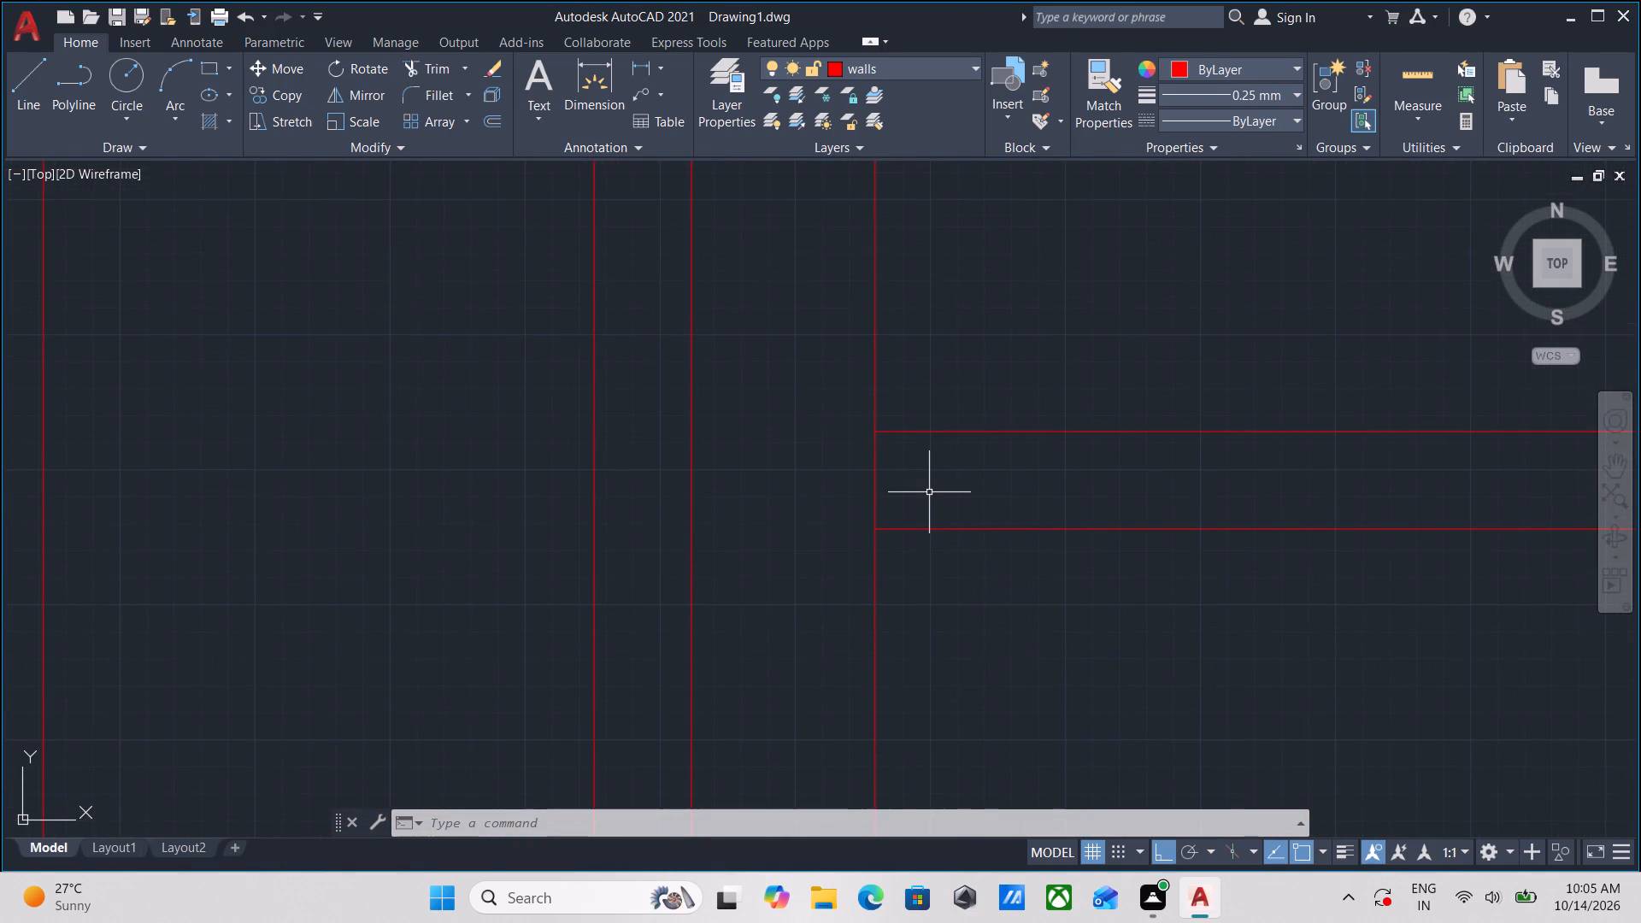
{"action": "type", "text": "tr"}
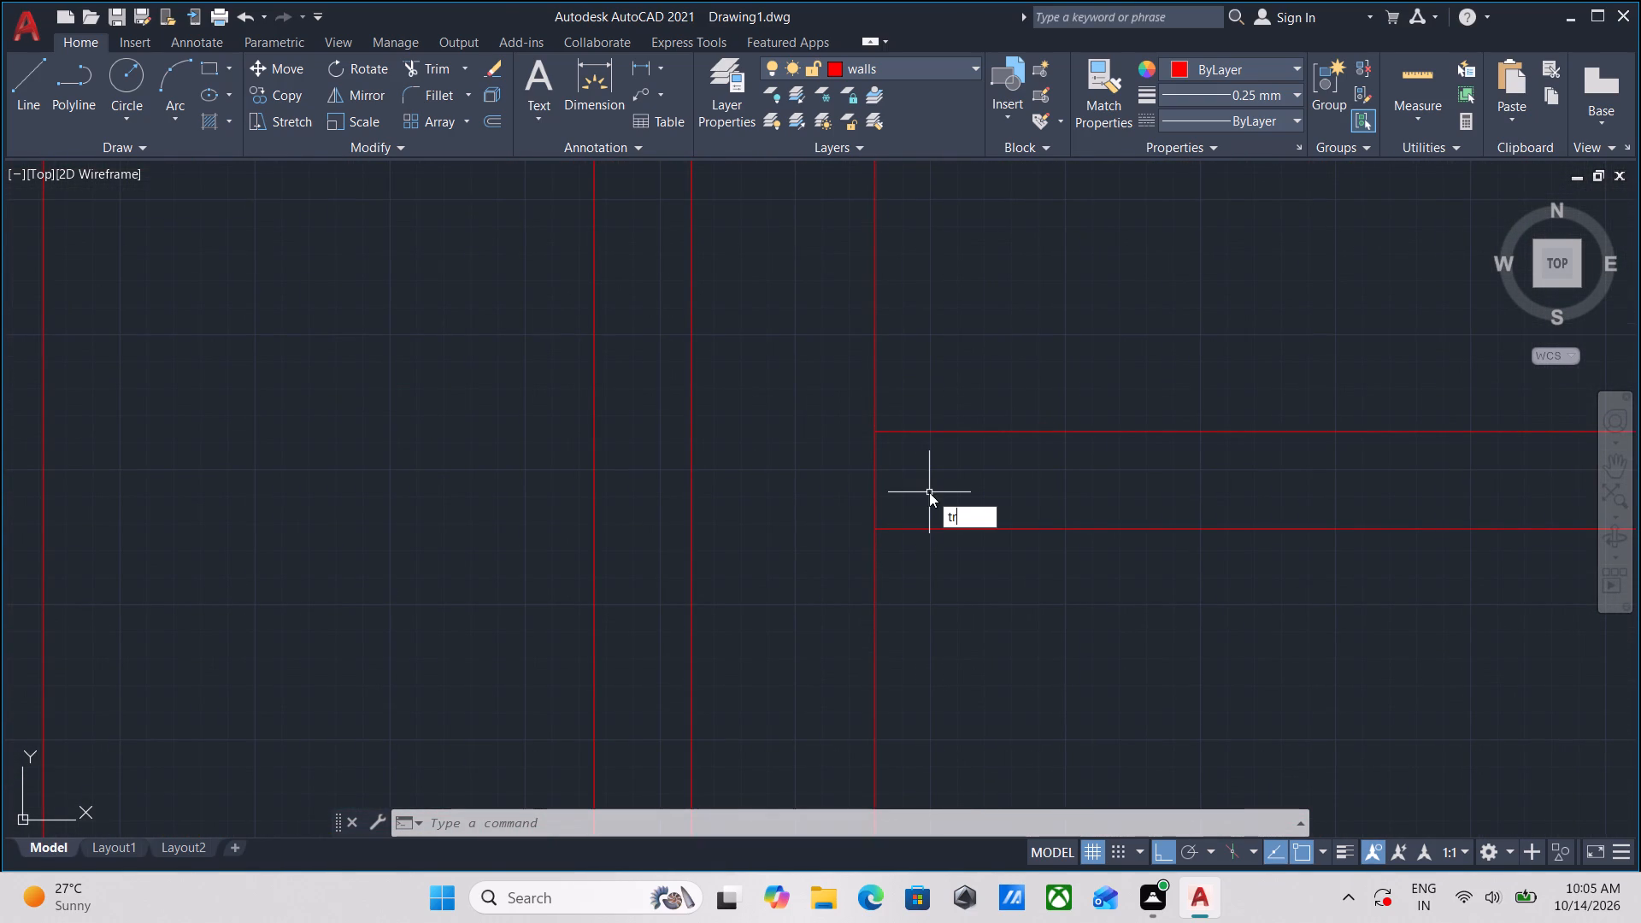
{"action": "key", "text": "Return"}
{"action": "left_click", "coordinate": [929, 492]}
{"action": "left_click", "coordinate": [788, 488]}
{"action": "scroll", "coordinate": [788, 488], "scroll_direction": "down", "scroll_amount": 2}
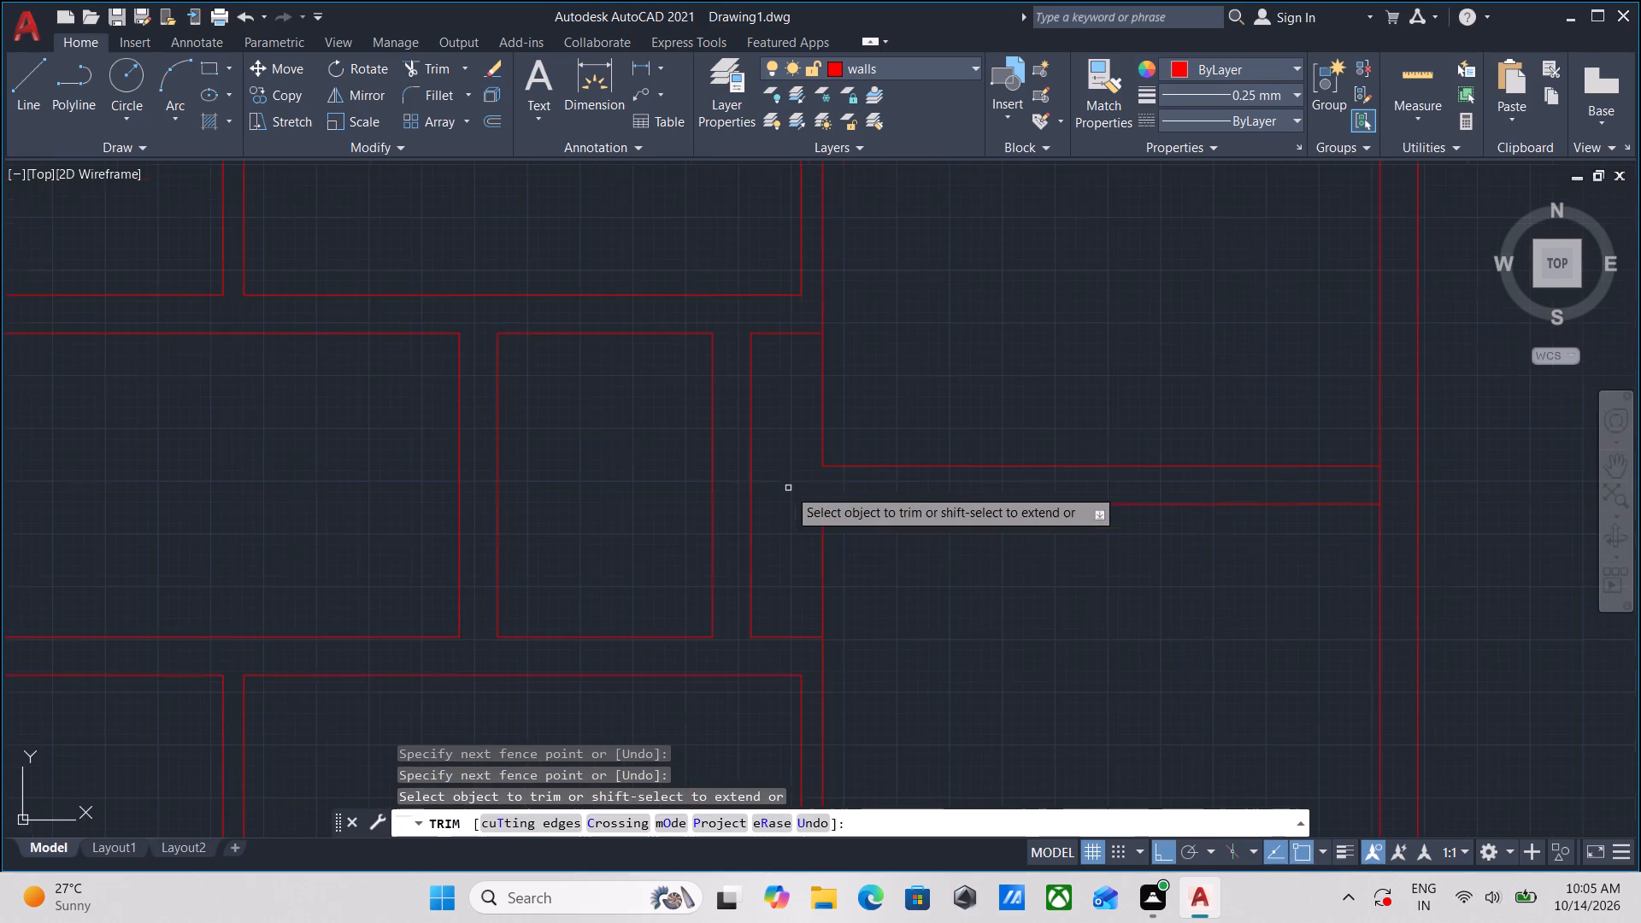
{"action": "key", "text": "Escape"}
Extend both faces of the eastern horizontal partition west to the far wall line of the narrow middle space.
{"action": "middle_click_drag", "start_coordinate": [876, 516], "coordinate": [886, 591]}
{"action": "middle_click_drag", "start_coordinate": [830, 560], "coordinate": [830, 580]}
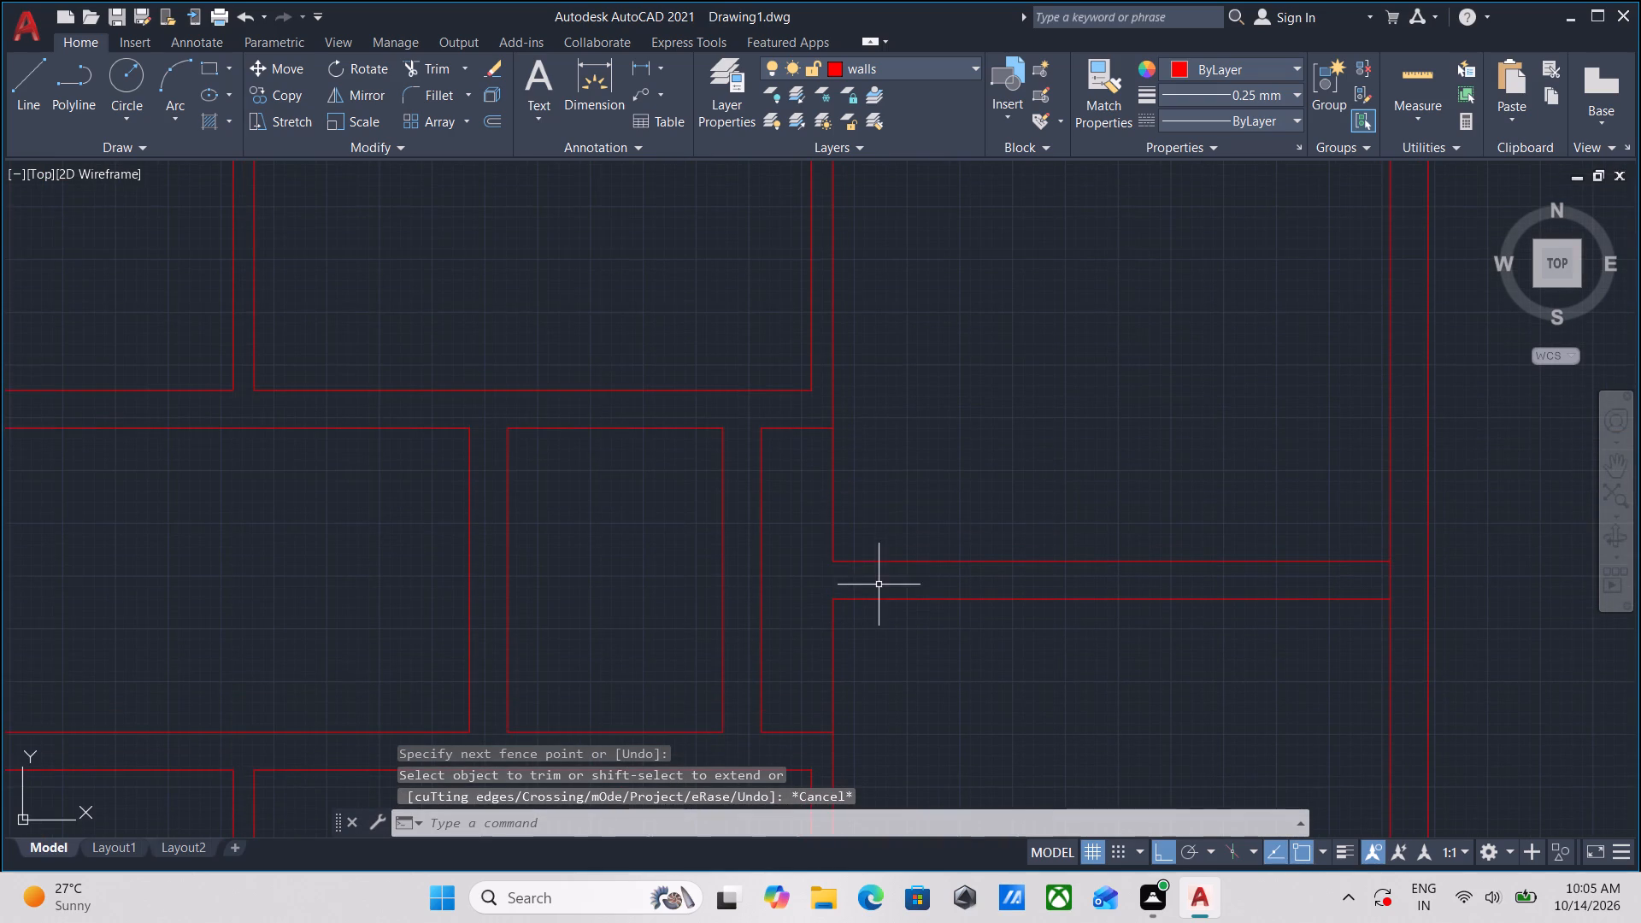
{"action": "middle_click_drag", "start_coordinate": [882, 582], "coordinate": [879, 591]}
{"action": "type", "text": "ex"}
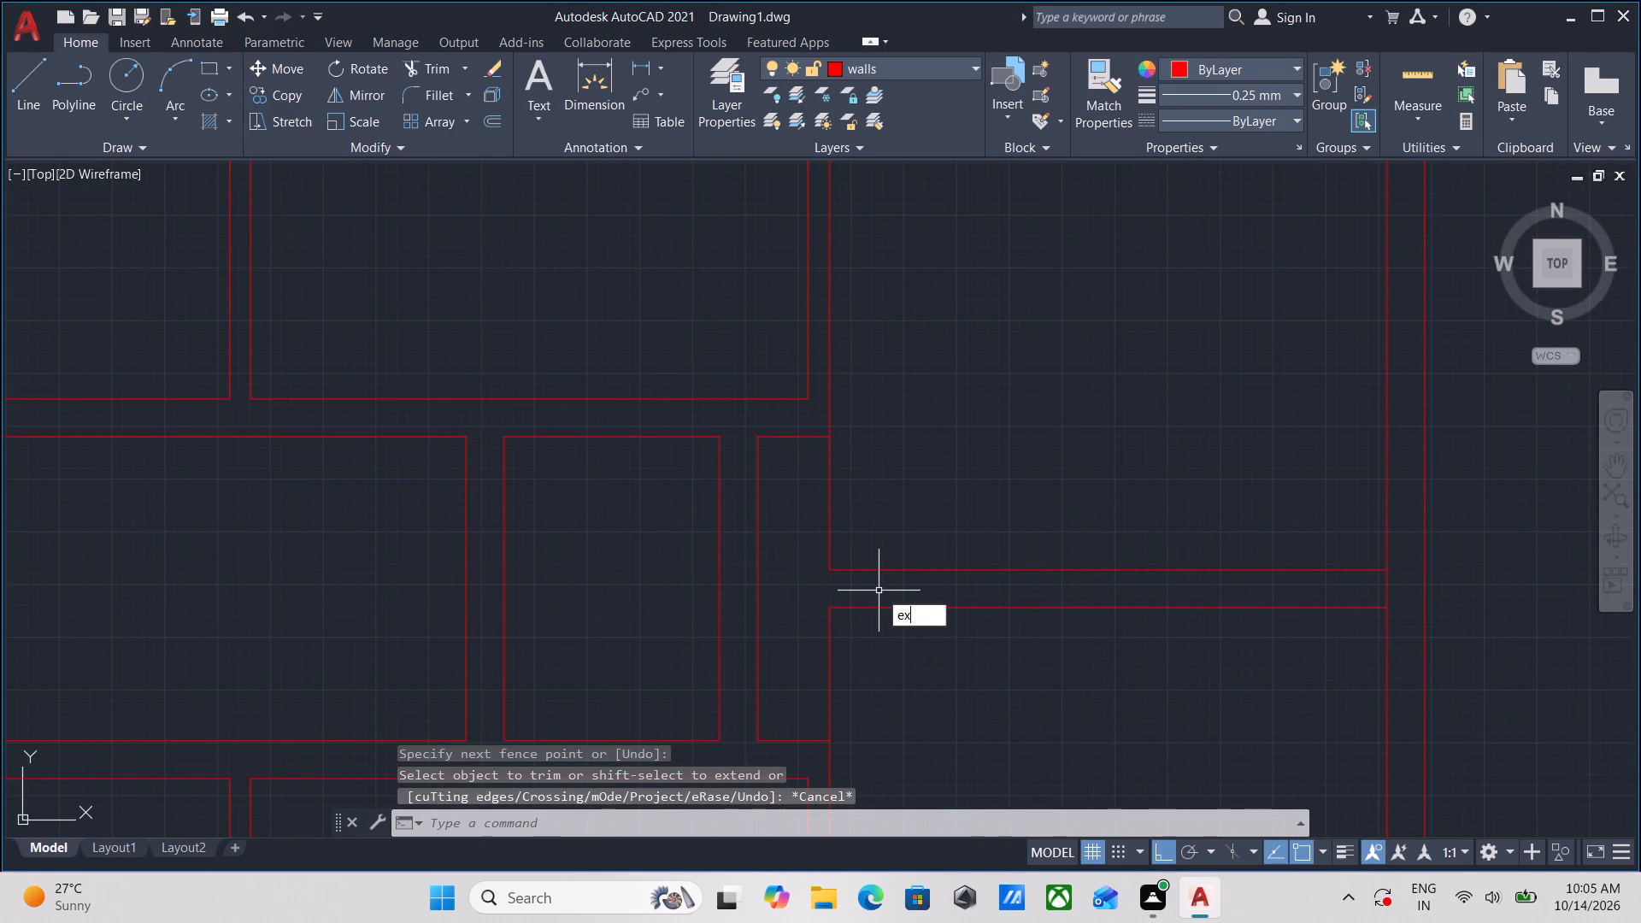
{"action": "key", "text": "Return"}
{"action": "left_click", "coordinate": [858, 572]}
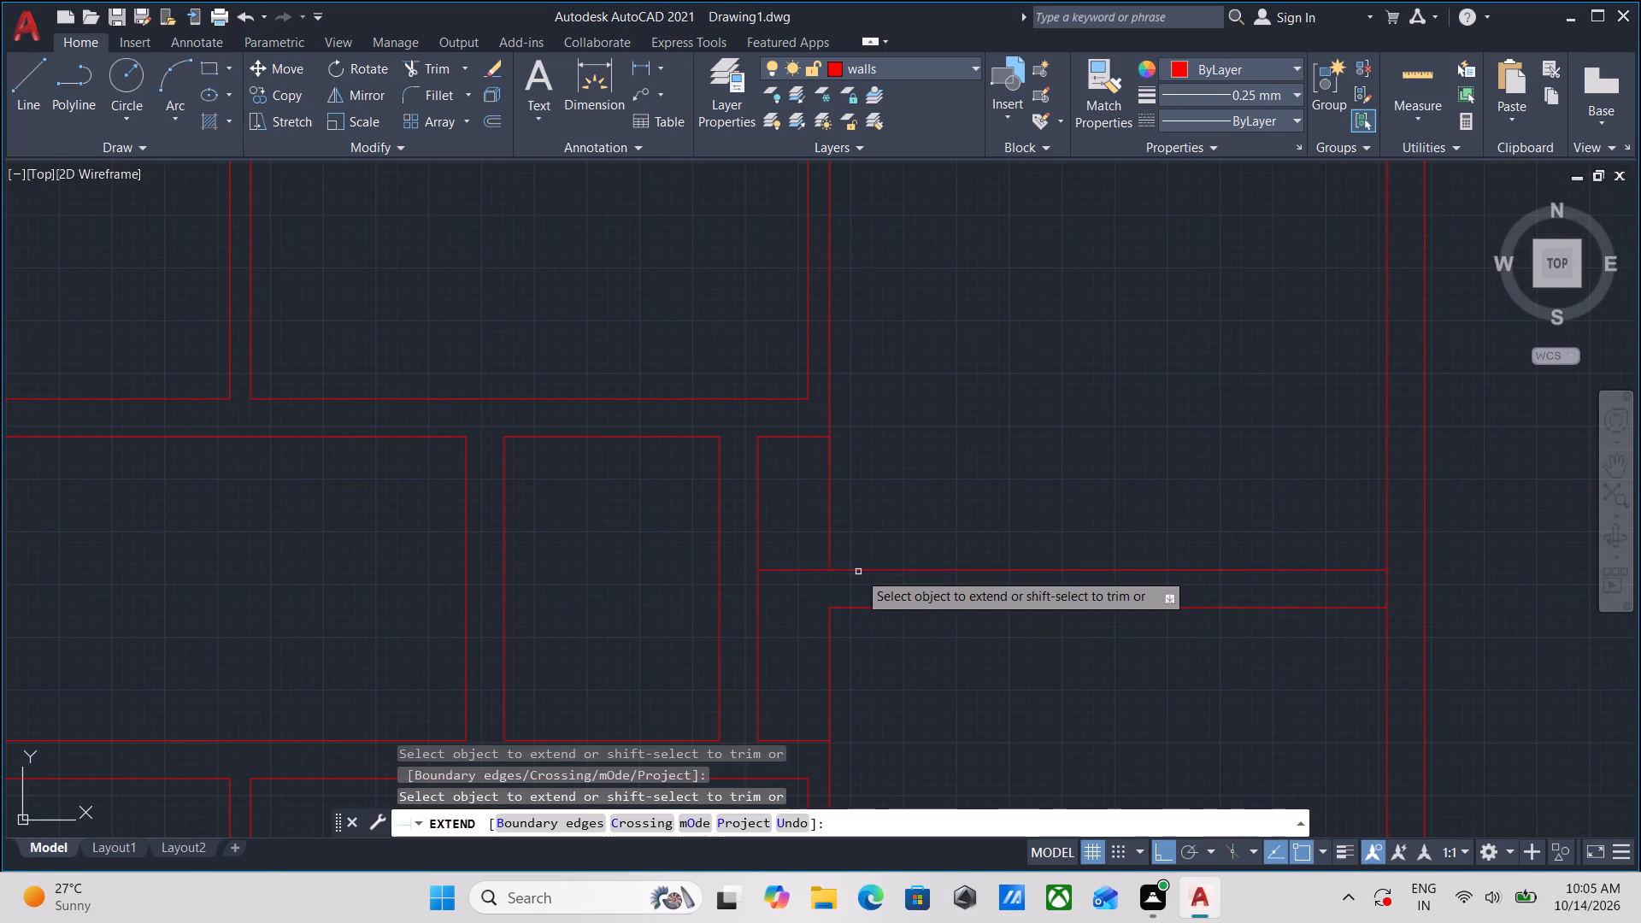
{"action": "left_click", "coordinate": [885, 608]}
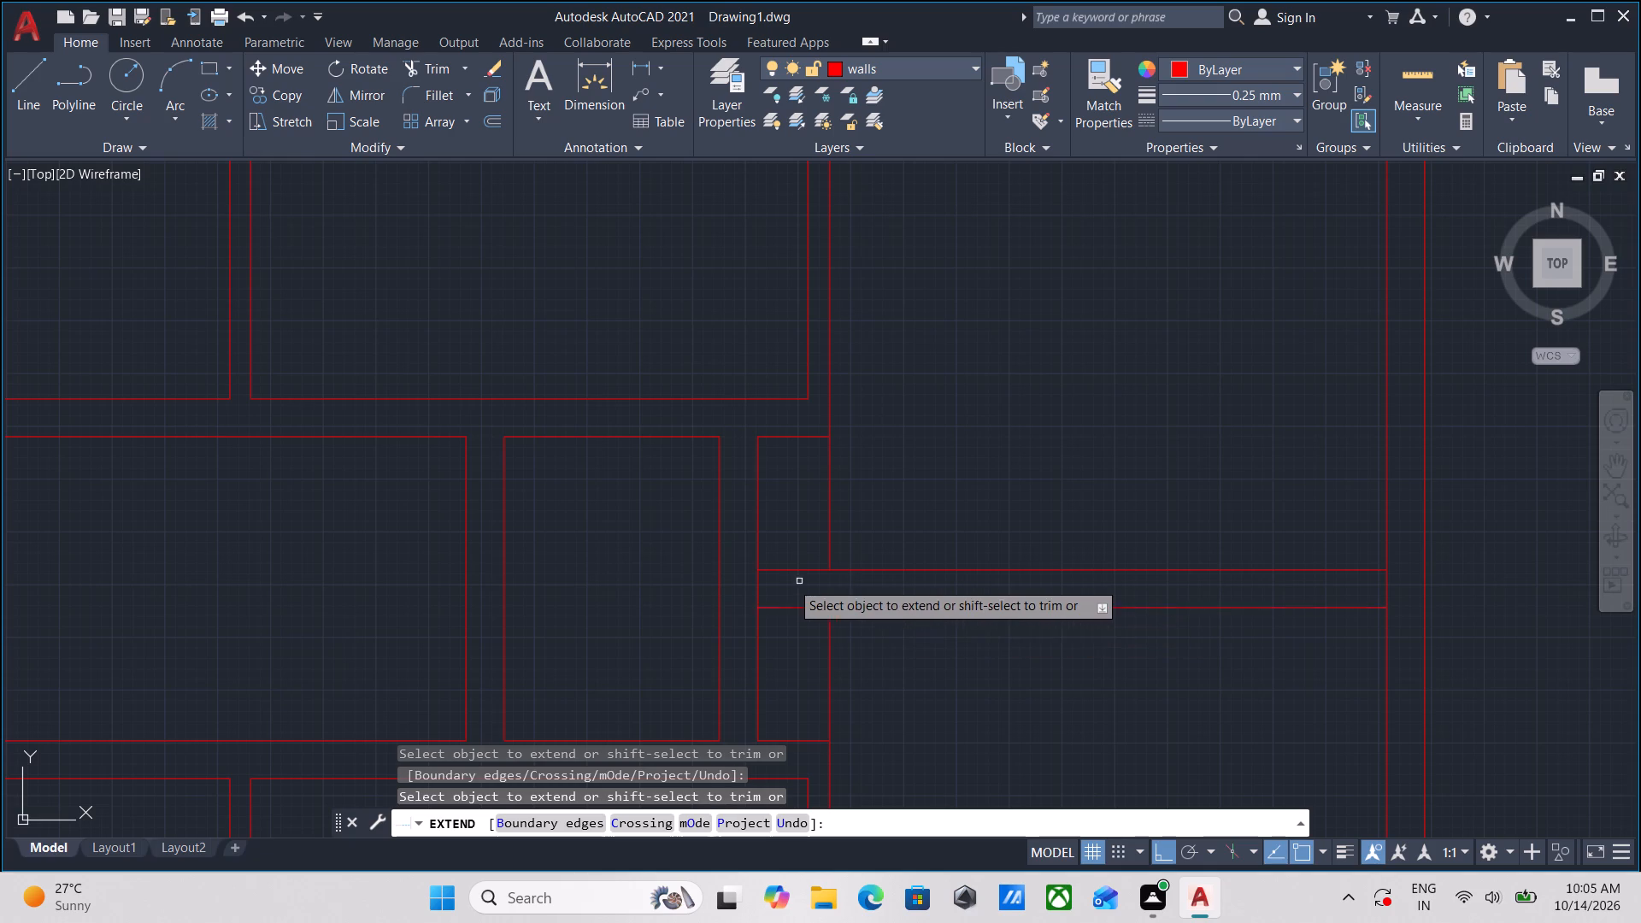
{"action": "key", "text": "Escape"}
Trim the narrow middle space's west wall line between the two extended partition faces.
{"action": "scroll", "coordinate": [800, 579], "scroll_direction": "up", "scroll_amount": 2}
{"action": "middle_click_drag", "start_coordinate": [790, 586], "coordinate": [834, 585]}
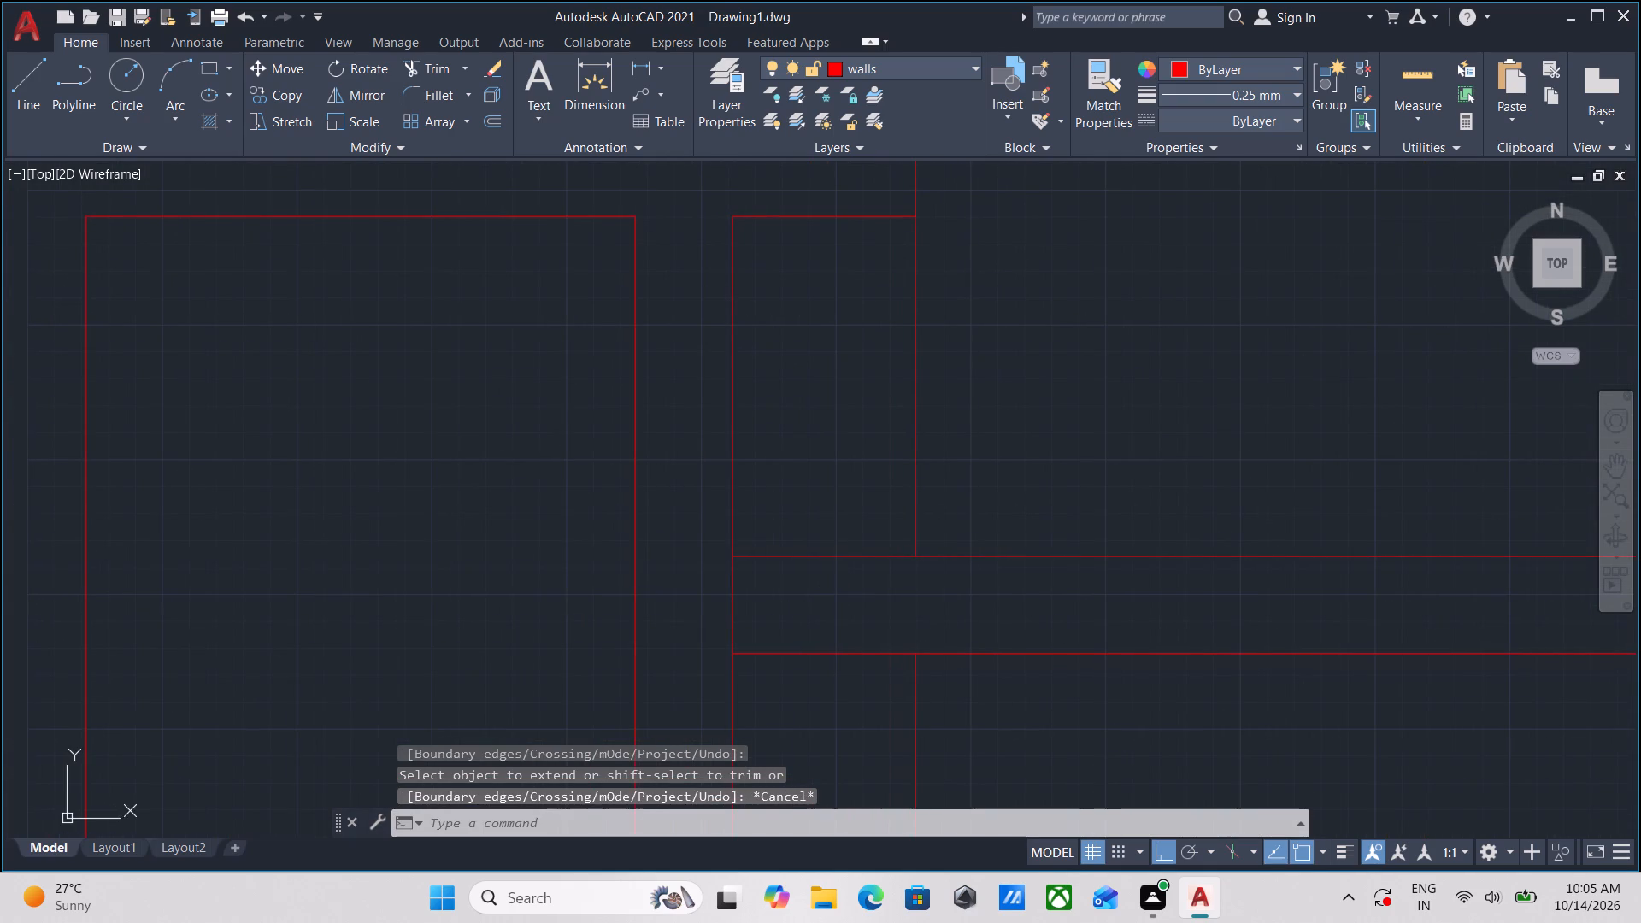
{"action": "type", "text": "tr"}
{"action": "key", "text": "Return"}
{"action": "left_click", "coordinate": [802, 595]}
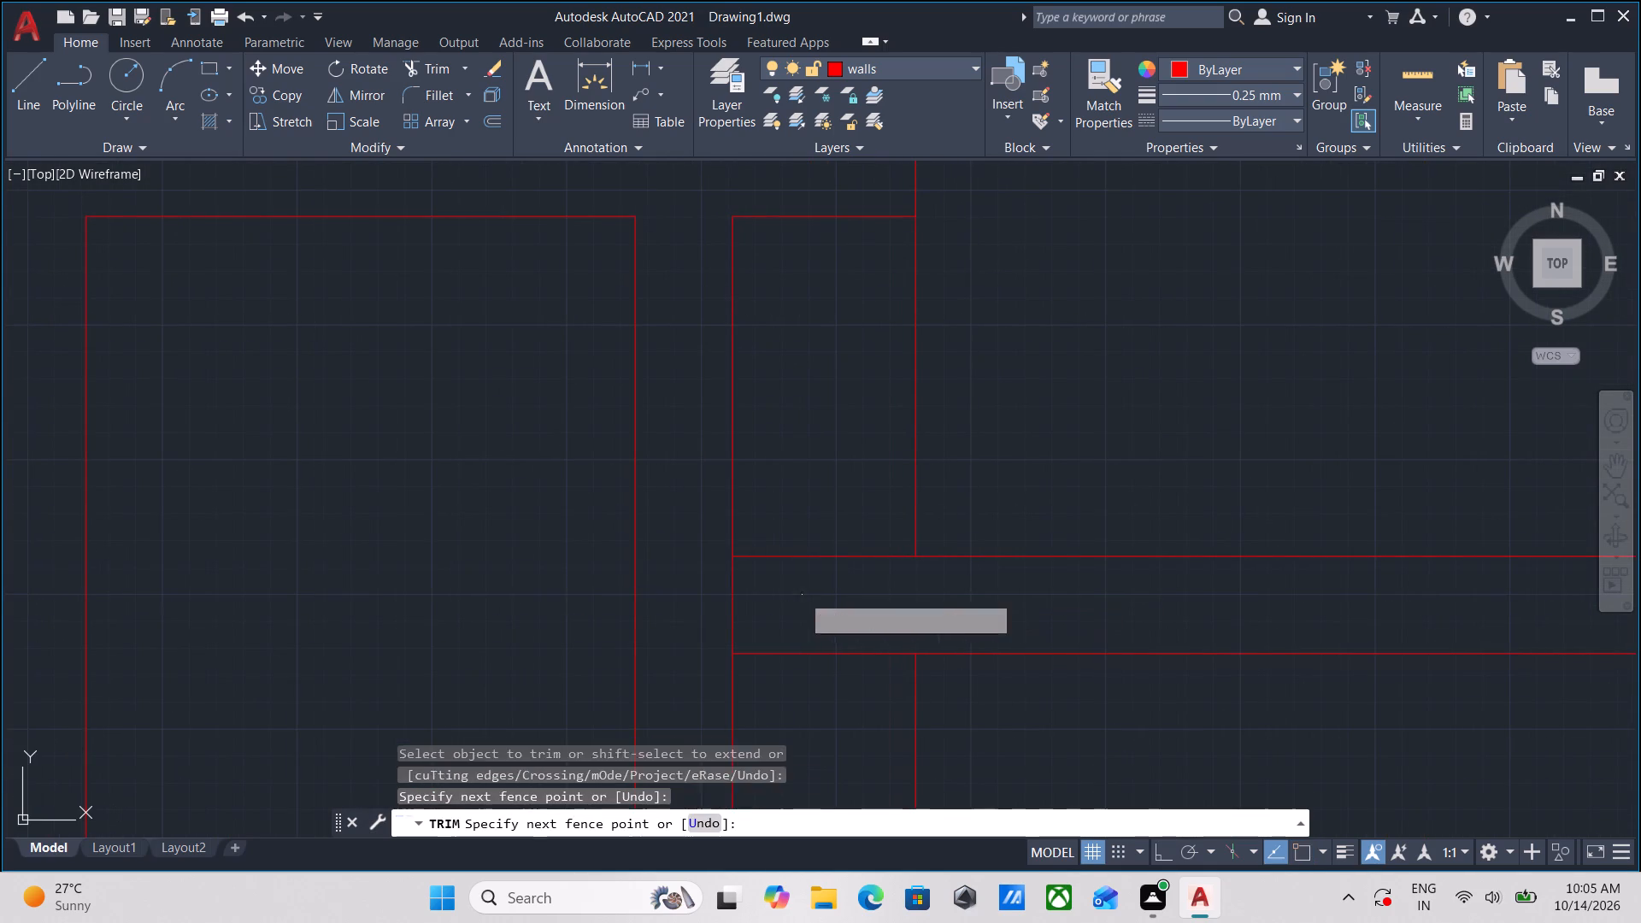
{"action": "left_click", "coordinate": [696, 603]}
{"action": "scroll", "coordinate": [734, 597], "scroll_direction": "down", "scroll_amount": 2}
{"action": "scroll", "coordinate": [964, 667], "scroll_direction": "down", "scroll_amount": 1}
{"action": "middle_click_drag", "start_coordinate": [984, 644], "coordinate": [1018, 603]}
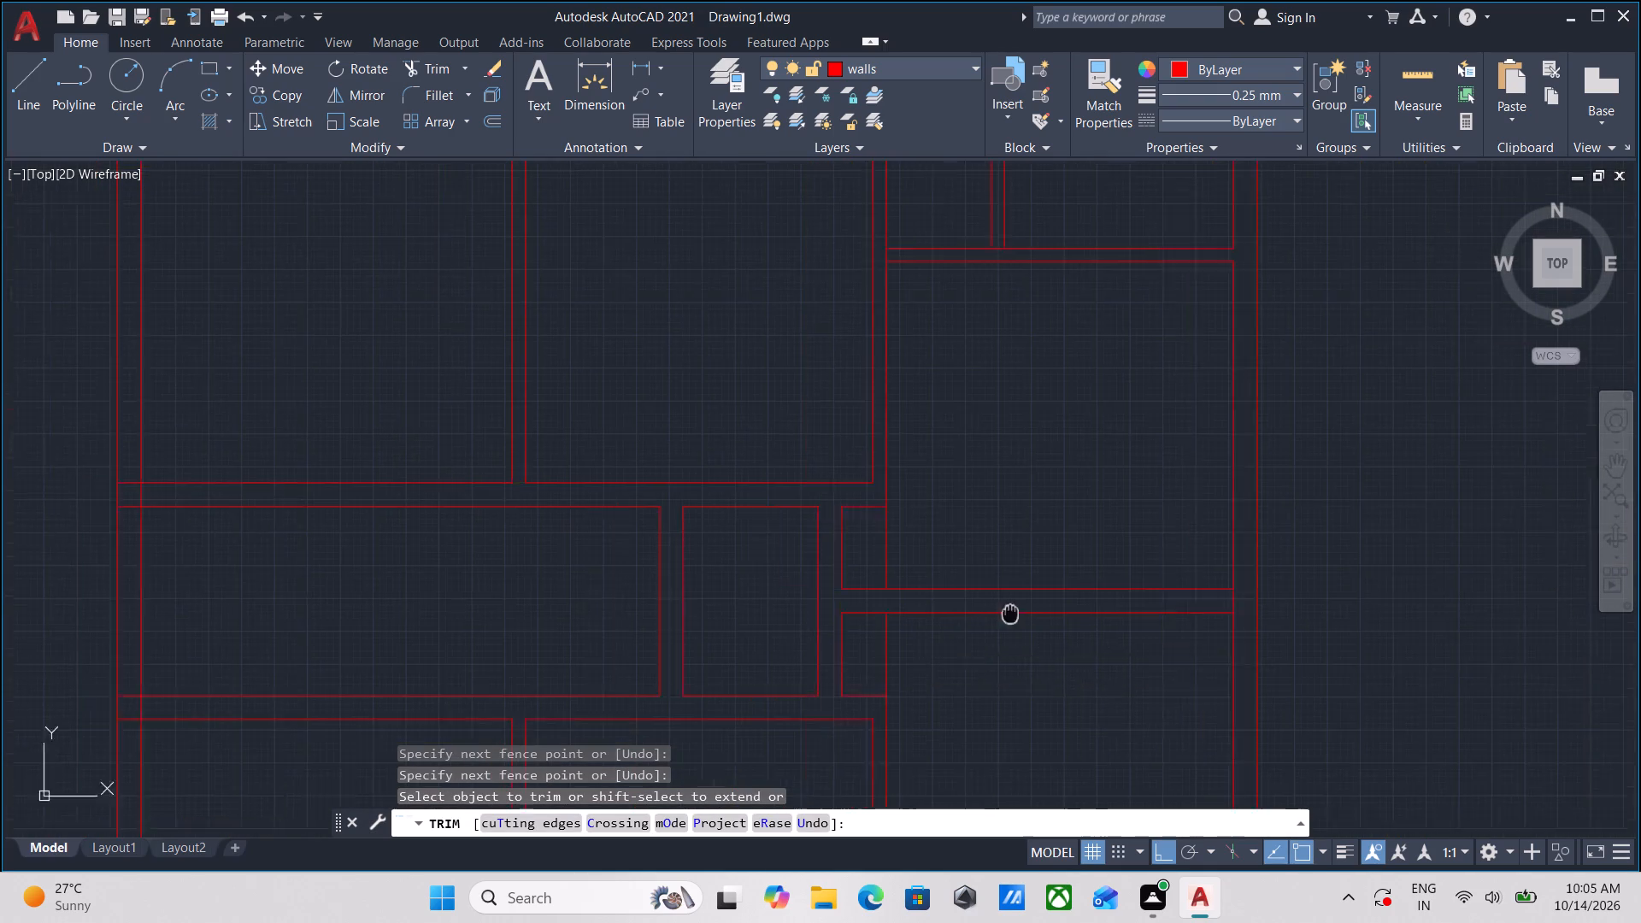
{"action": "middle_click_drag", "start_coordinate": [1018, 603], "coordinate": [1027, 586]}
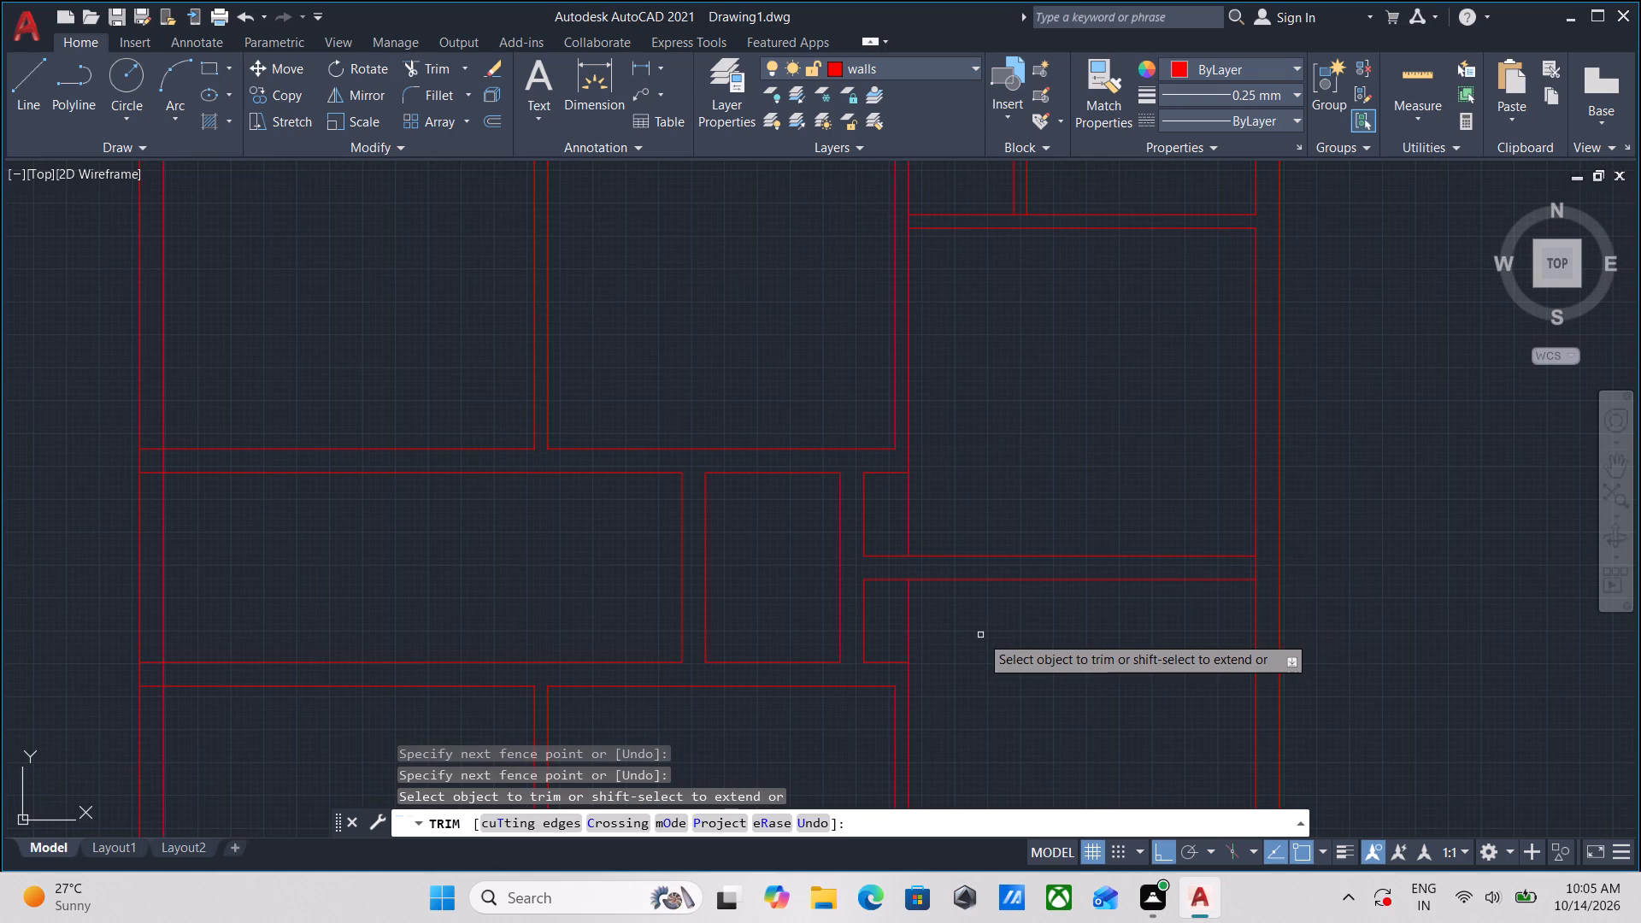
{"action": "scroll", "coordinate": [980, 635], "scroll_direction": "down", "scroll_amount": 1}
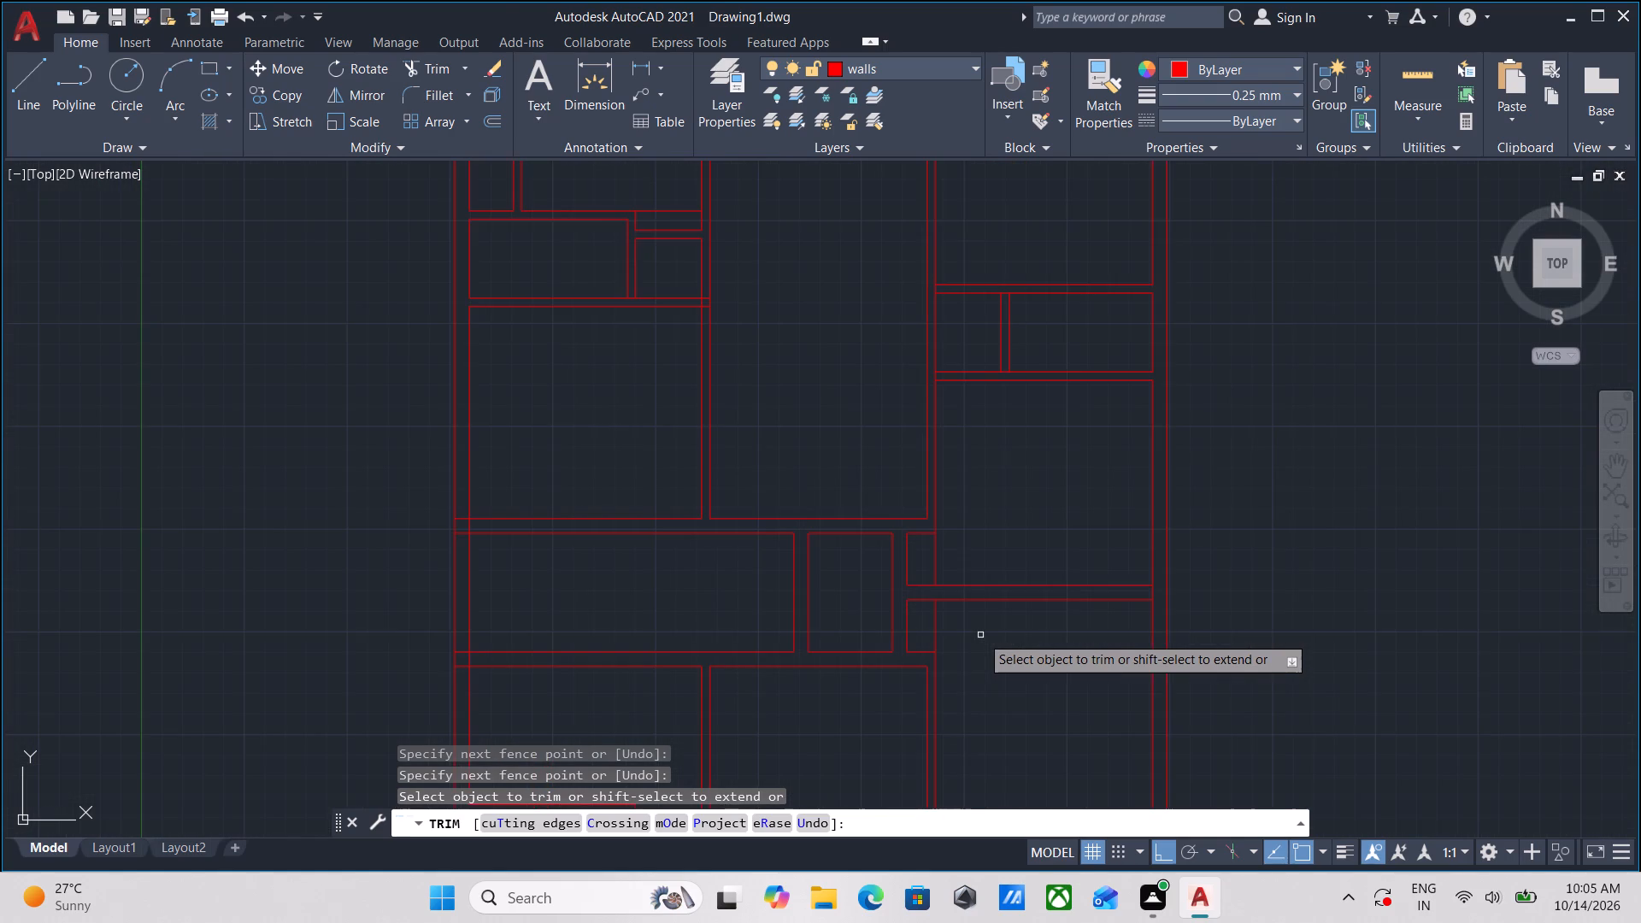
{"action": "middle_click_drag", "start_coordinate": [1014, 641], "coordinate": [1036, 614]}
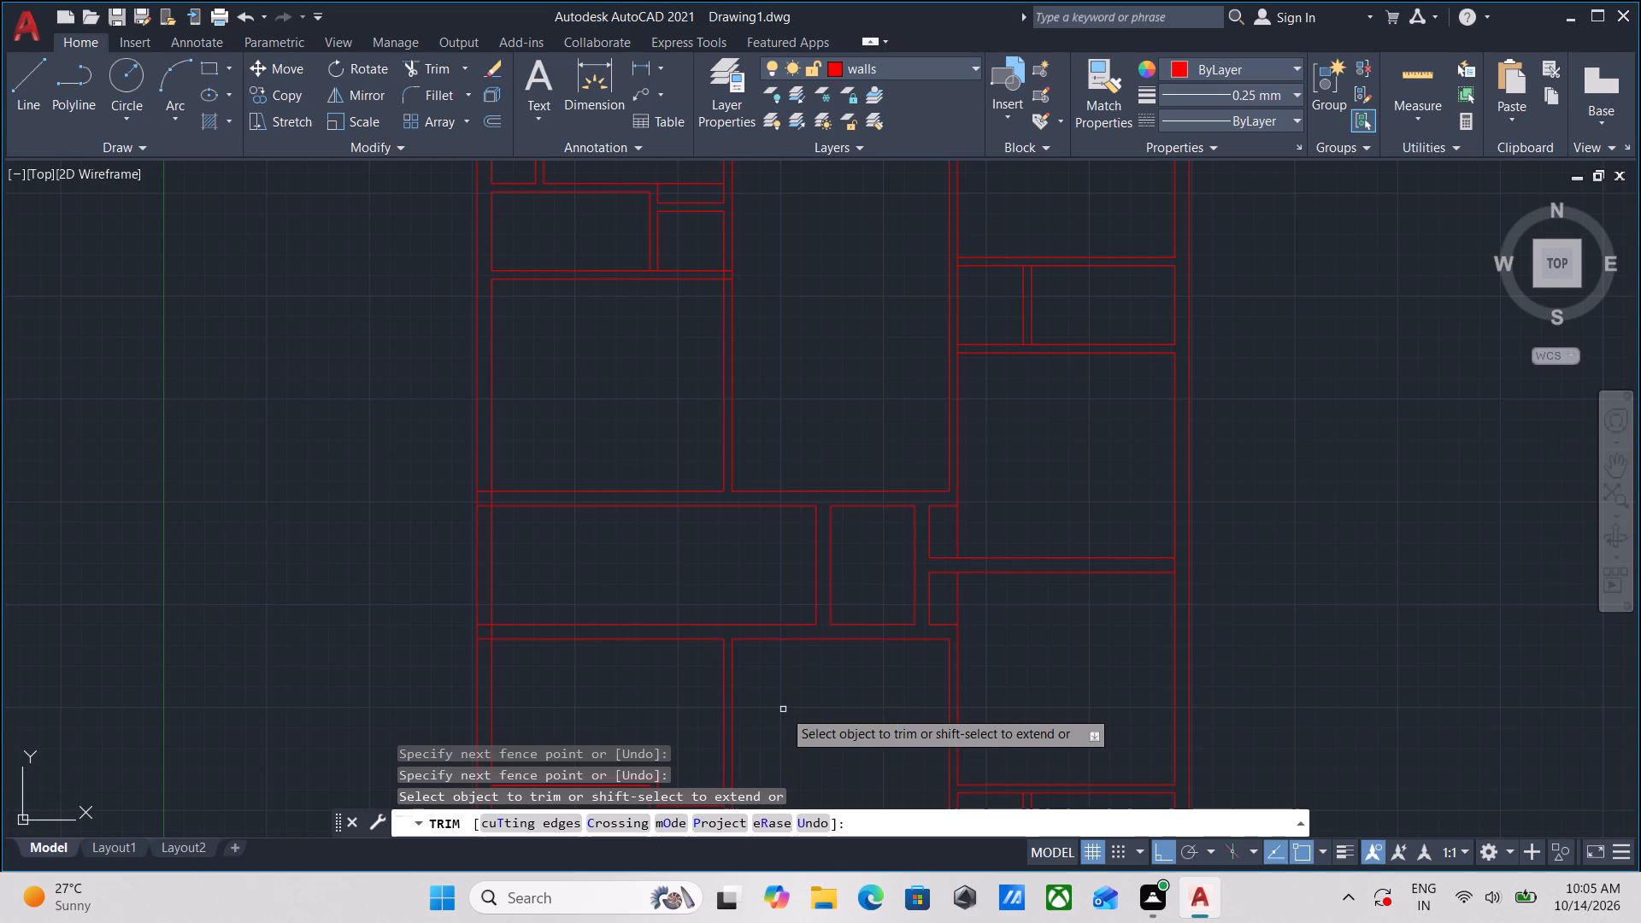
{"action": "middle_click_drag", "start_coordinate": [732, 561], "coordinate": [738, 605]}
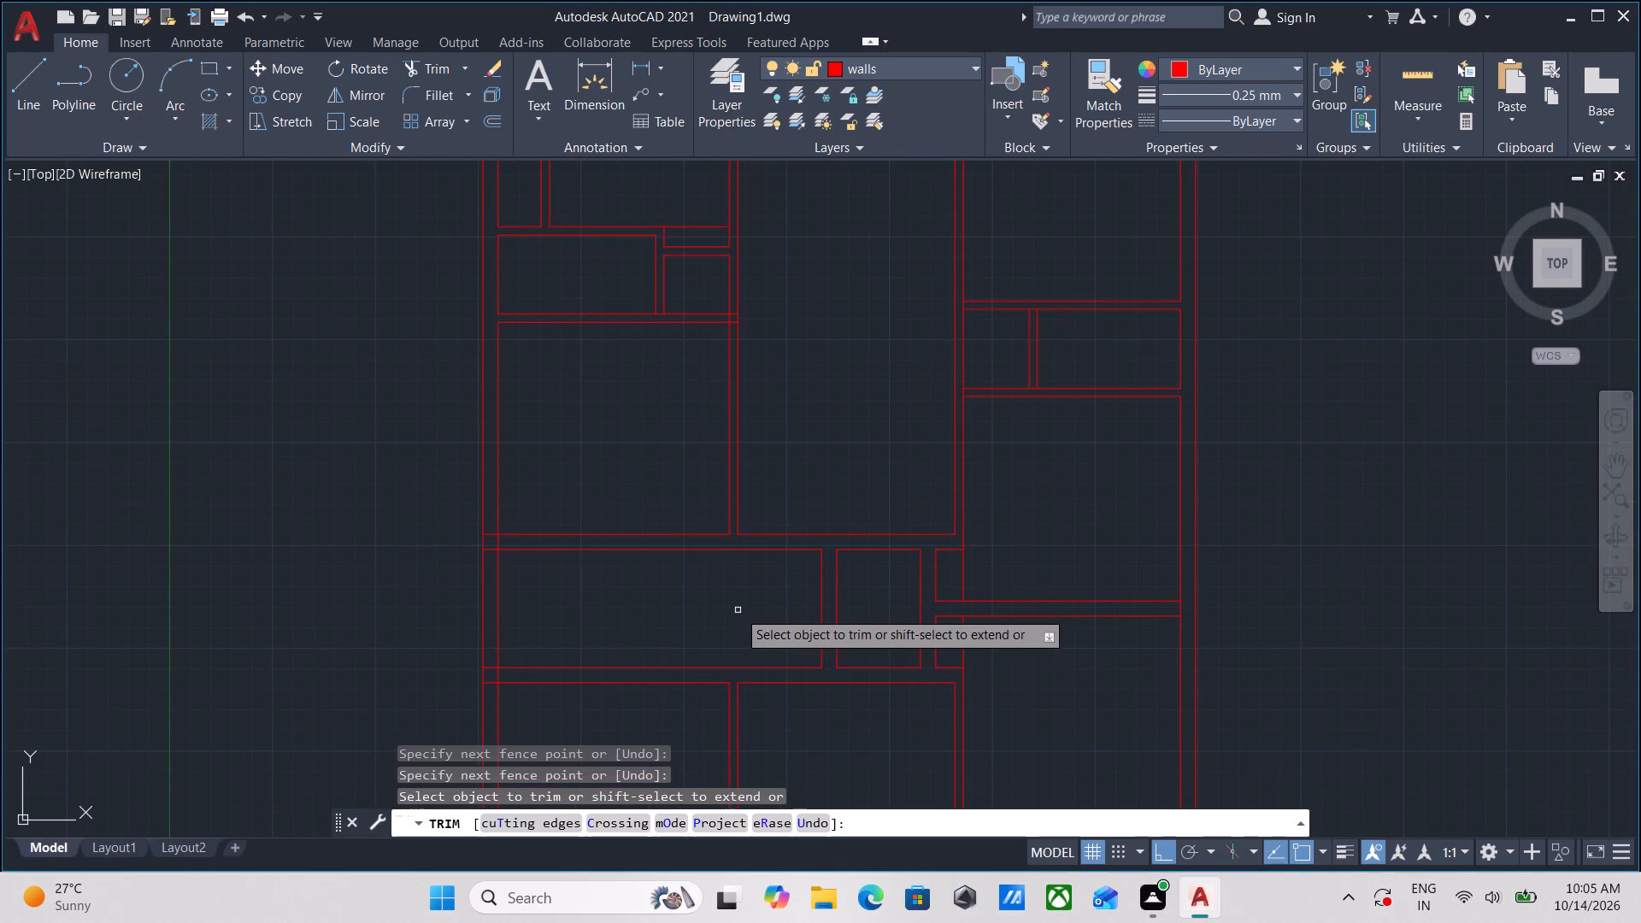
{"action": "key", "text": "Escape"}
Extend the east faces of the southern and northern vertical partitions to the large middle room's south and north wall lines.
{"action": "scroll", "coordinate": [737, 697], "scroll_direction": "up", "scroll_amount": 3}
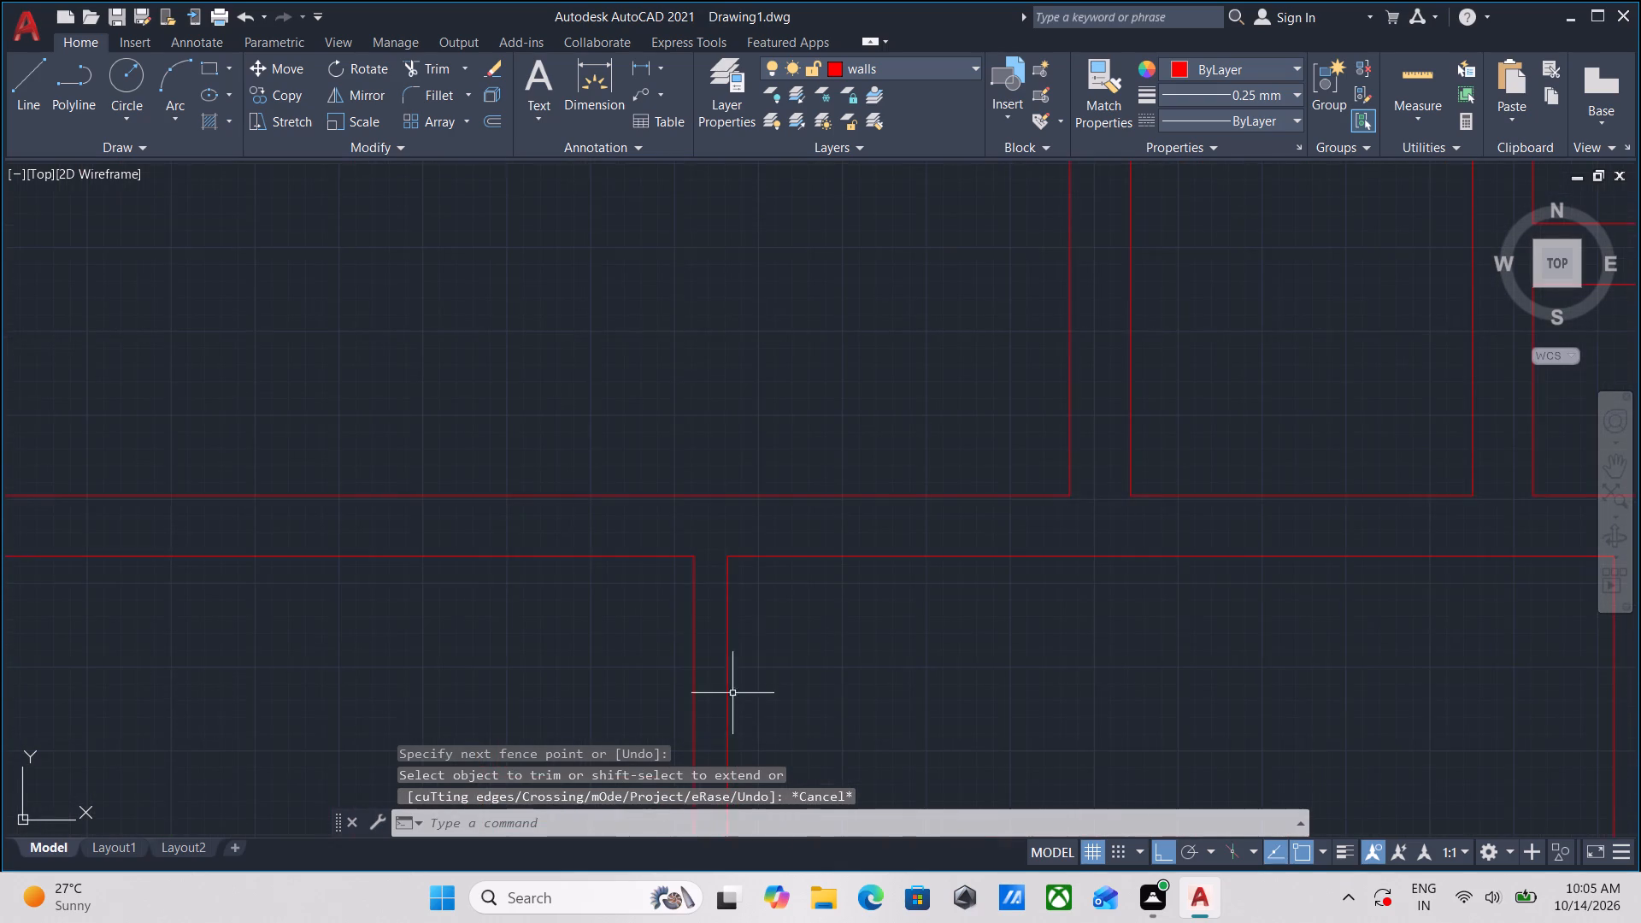
{"action": "scroll", "coordinate": [719, 608], "scroll_direction": "up", "scroll_amount": 1}
{"action": "type", "text": "ex"}
{"action": "key", "text": "Return"}
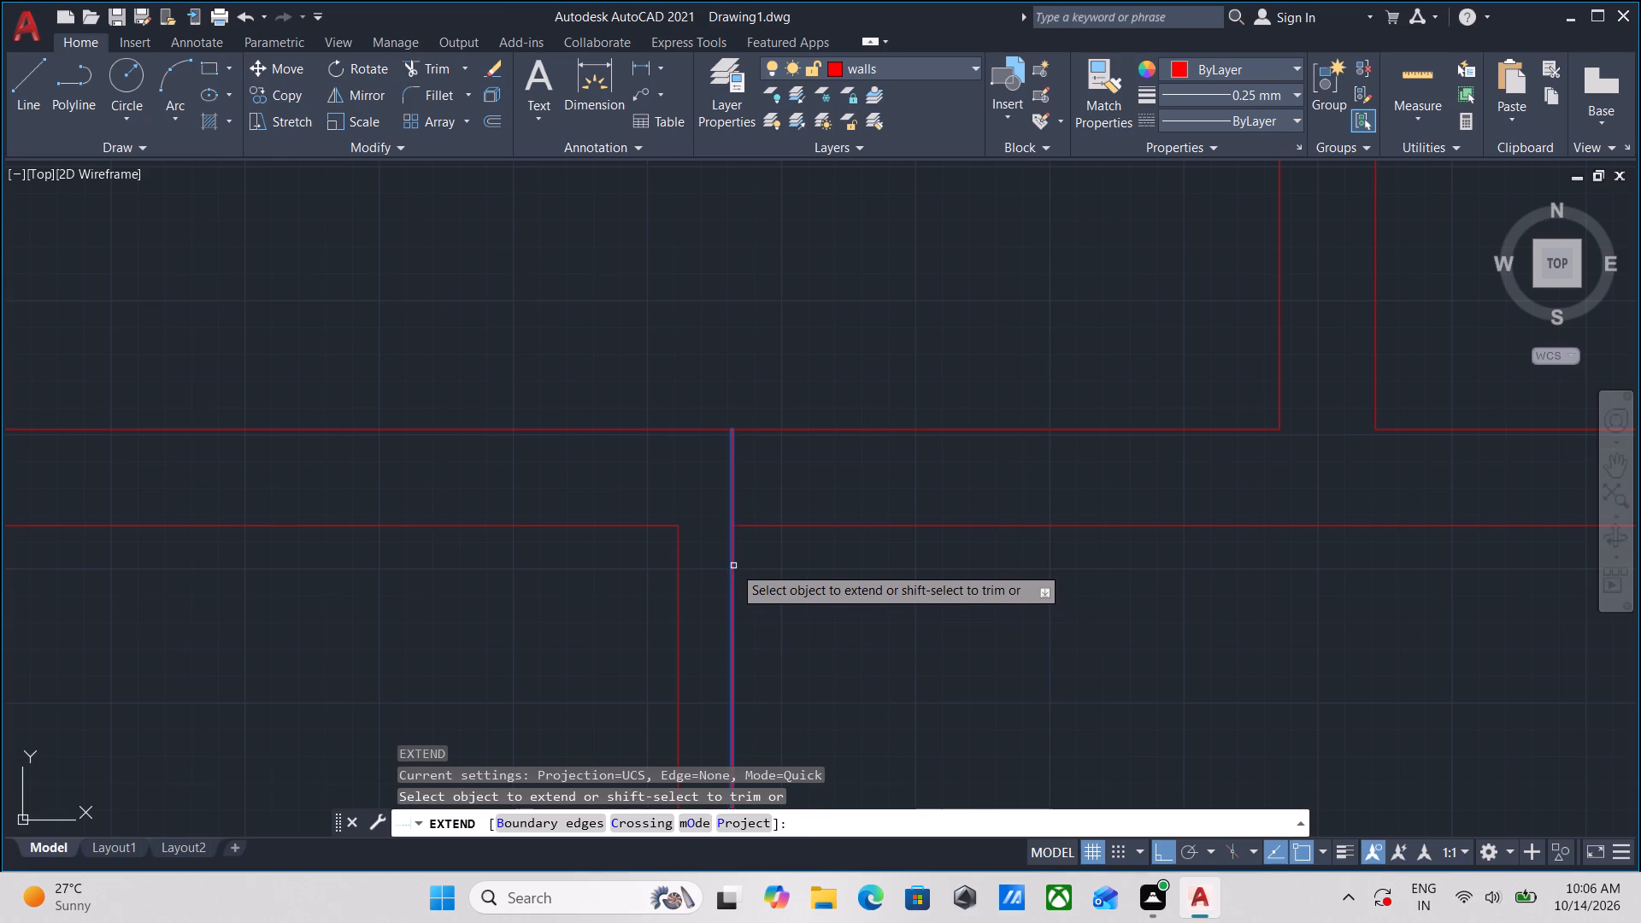
{"action": "left_click", "coordinate": [733, 566]}
{"action": "scroll", "coordinate": [764, 261], "scroll_direction": "down", "scroll_amount": 2}
{"action": "middle_click_drag", "start_coordinate": [756, 269], "coordinate": [734, 668]}
{"action": "scroll", "coordinate": [746, 528], "scroll_direction": "down", "scroll_amount": 1}
{"action": "middle_click_drag", "start_coordinate": [746, 532], "coordinate": [745, 608]}
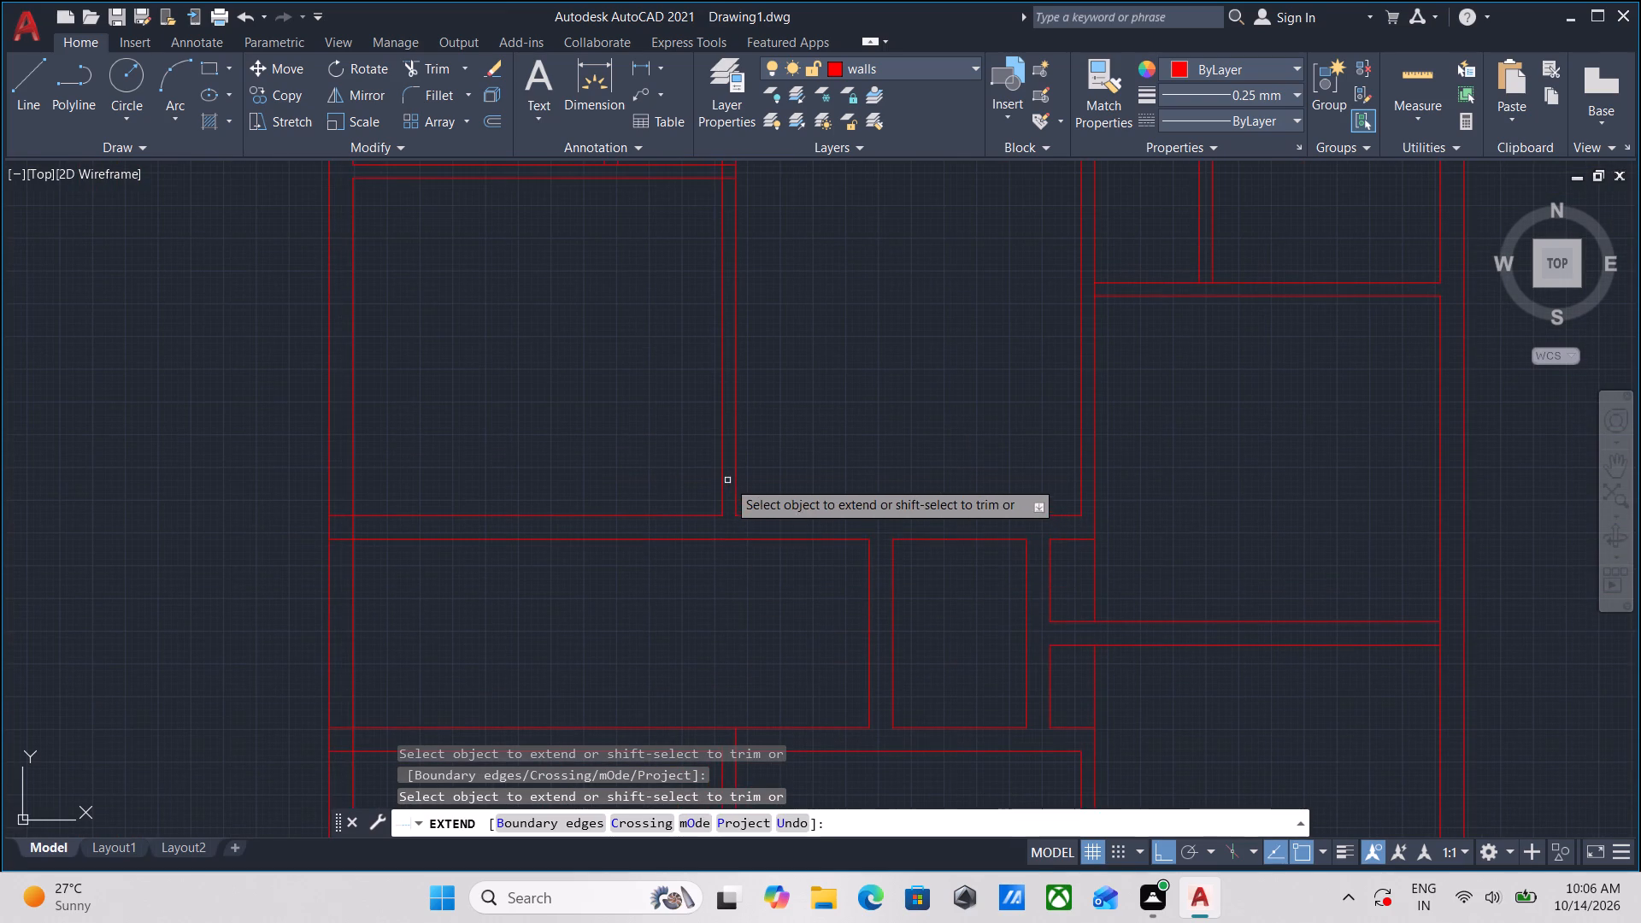
{"action": "left_click", "coordinate": [733, 501]}
{"action": "scroll", "coordinate": [791, 442], "scroll_direction": "down", "scroll_amount": 1}
{"action": "scroll", "coordinate": [779, 517], "scroll_direction": "up", "scroll_amount": 1}
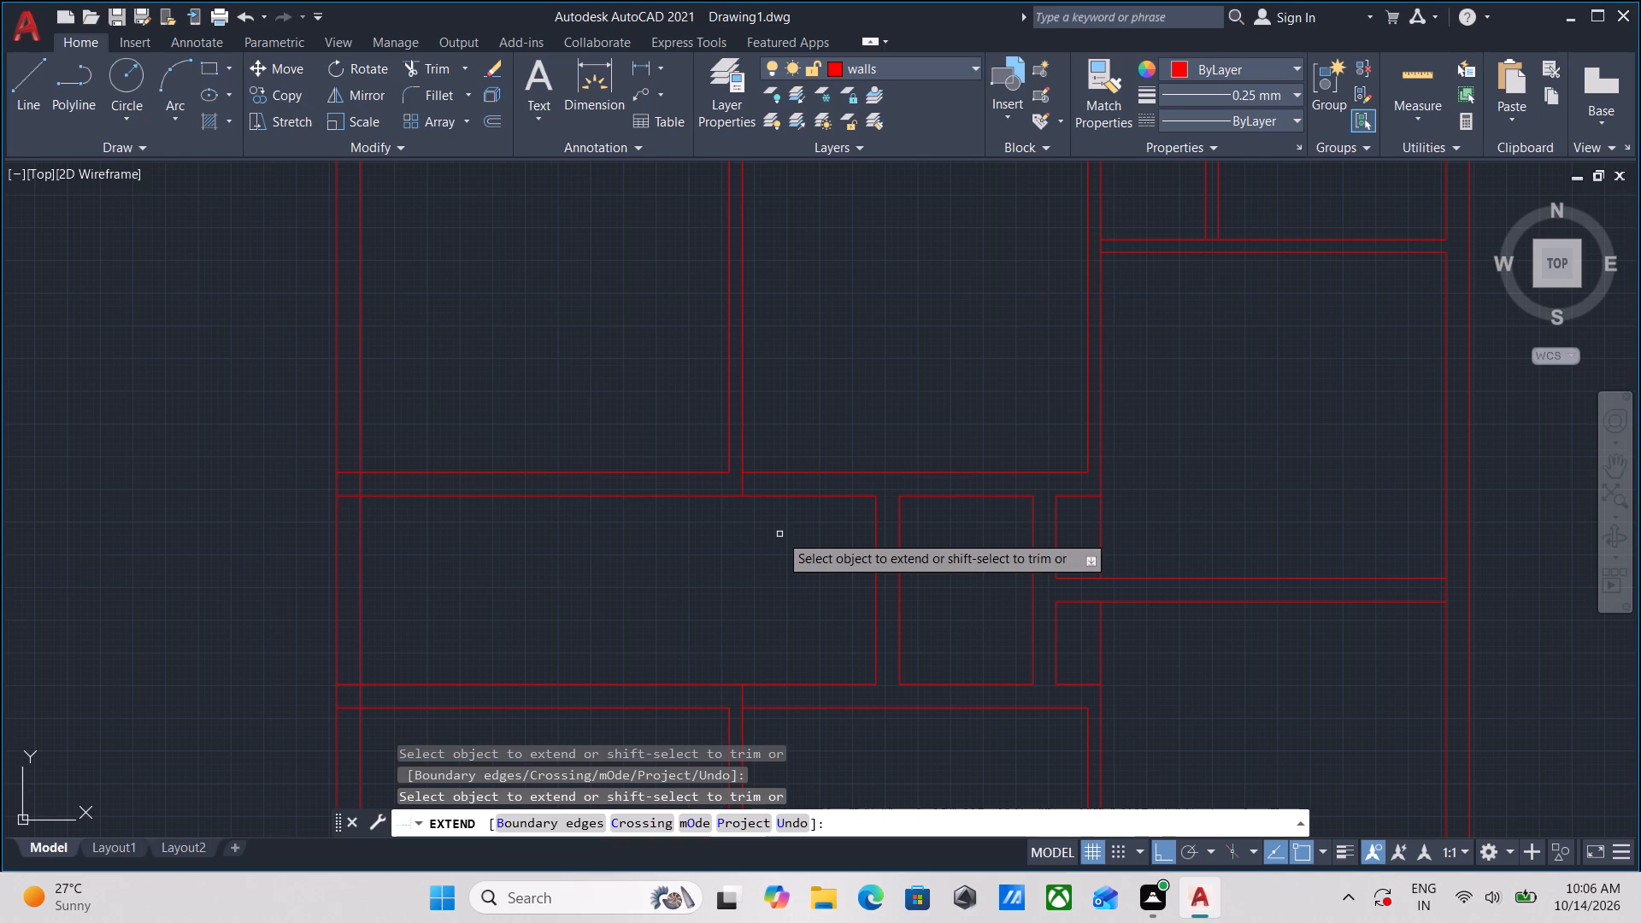
{"action": "key", "text": "Escape"}
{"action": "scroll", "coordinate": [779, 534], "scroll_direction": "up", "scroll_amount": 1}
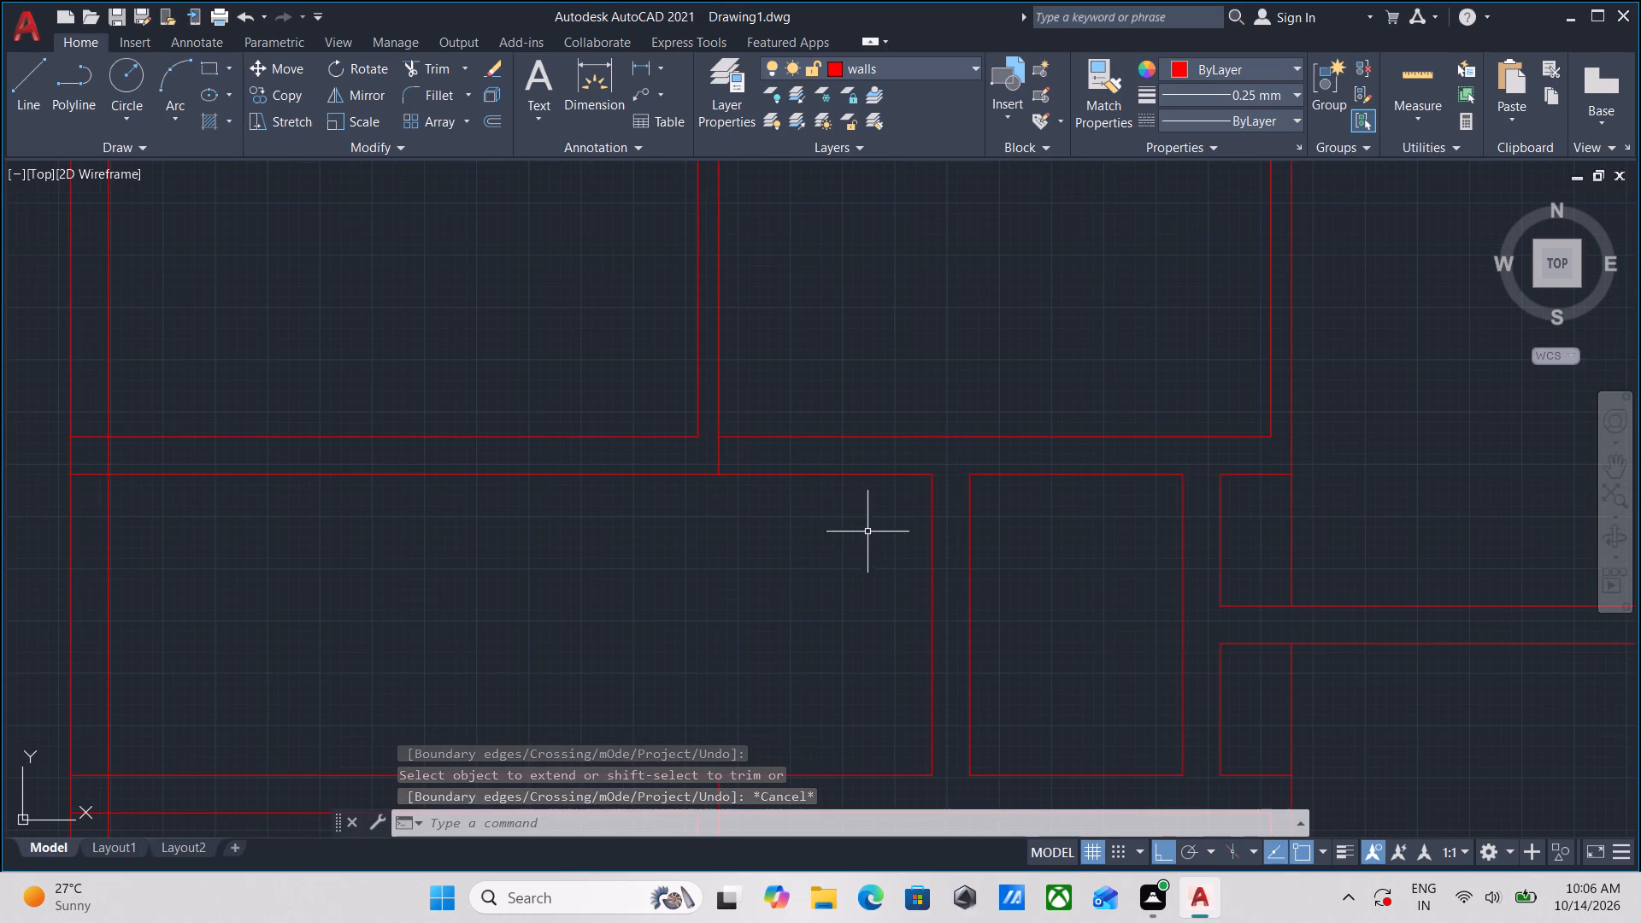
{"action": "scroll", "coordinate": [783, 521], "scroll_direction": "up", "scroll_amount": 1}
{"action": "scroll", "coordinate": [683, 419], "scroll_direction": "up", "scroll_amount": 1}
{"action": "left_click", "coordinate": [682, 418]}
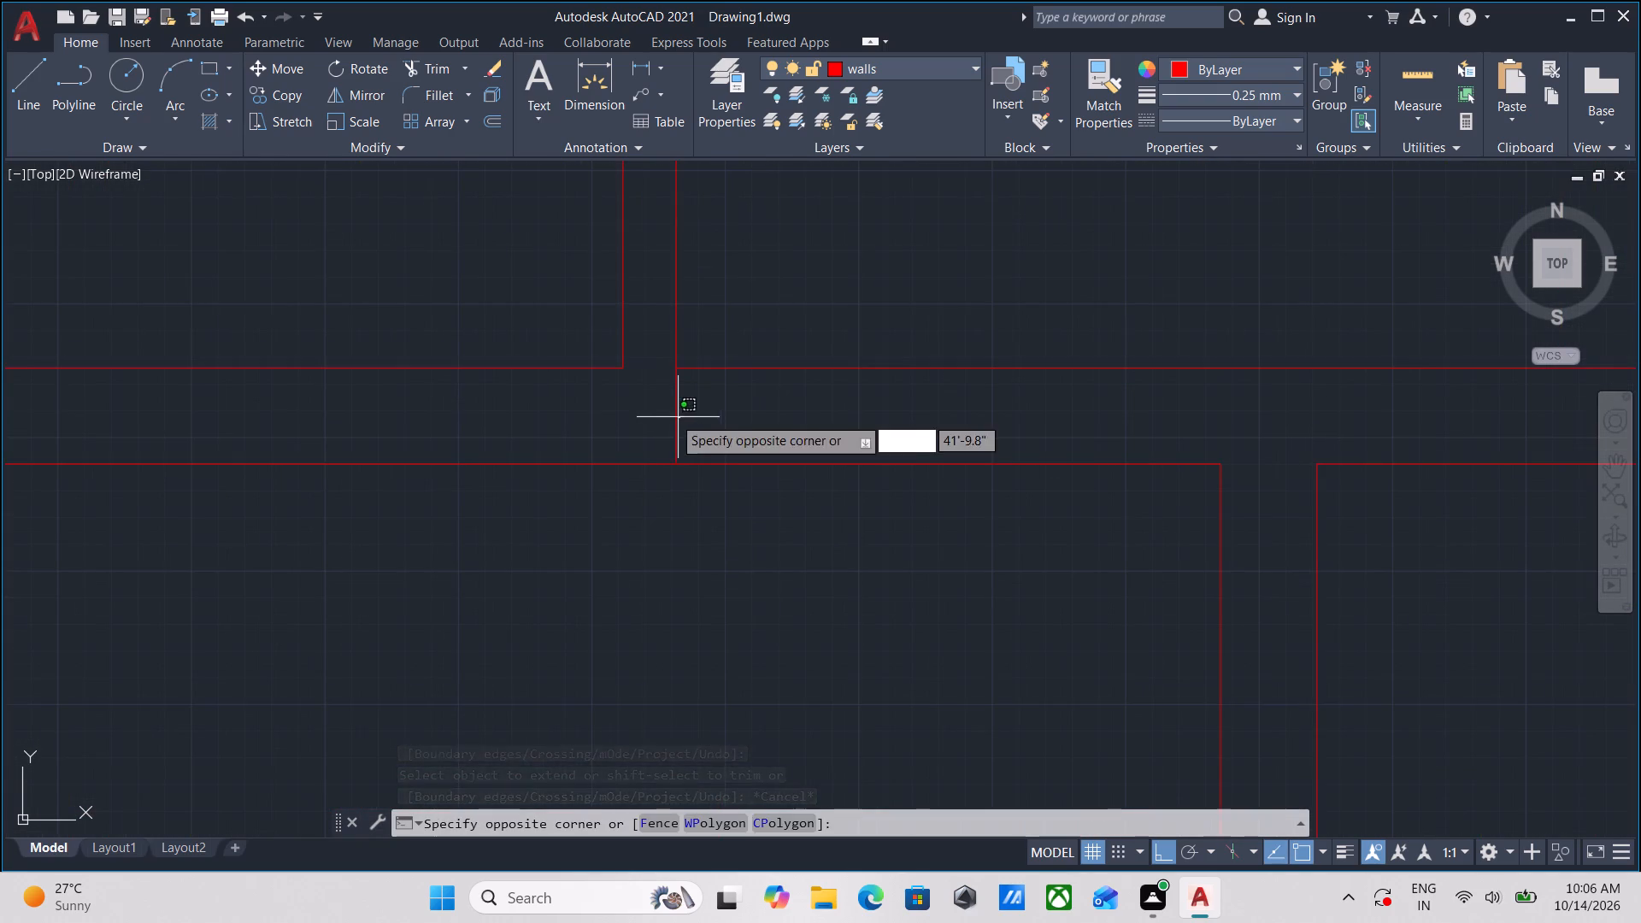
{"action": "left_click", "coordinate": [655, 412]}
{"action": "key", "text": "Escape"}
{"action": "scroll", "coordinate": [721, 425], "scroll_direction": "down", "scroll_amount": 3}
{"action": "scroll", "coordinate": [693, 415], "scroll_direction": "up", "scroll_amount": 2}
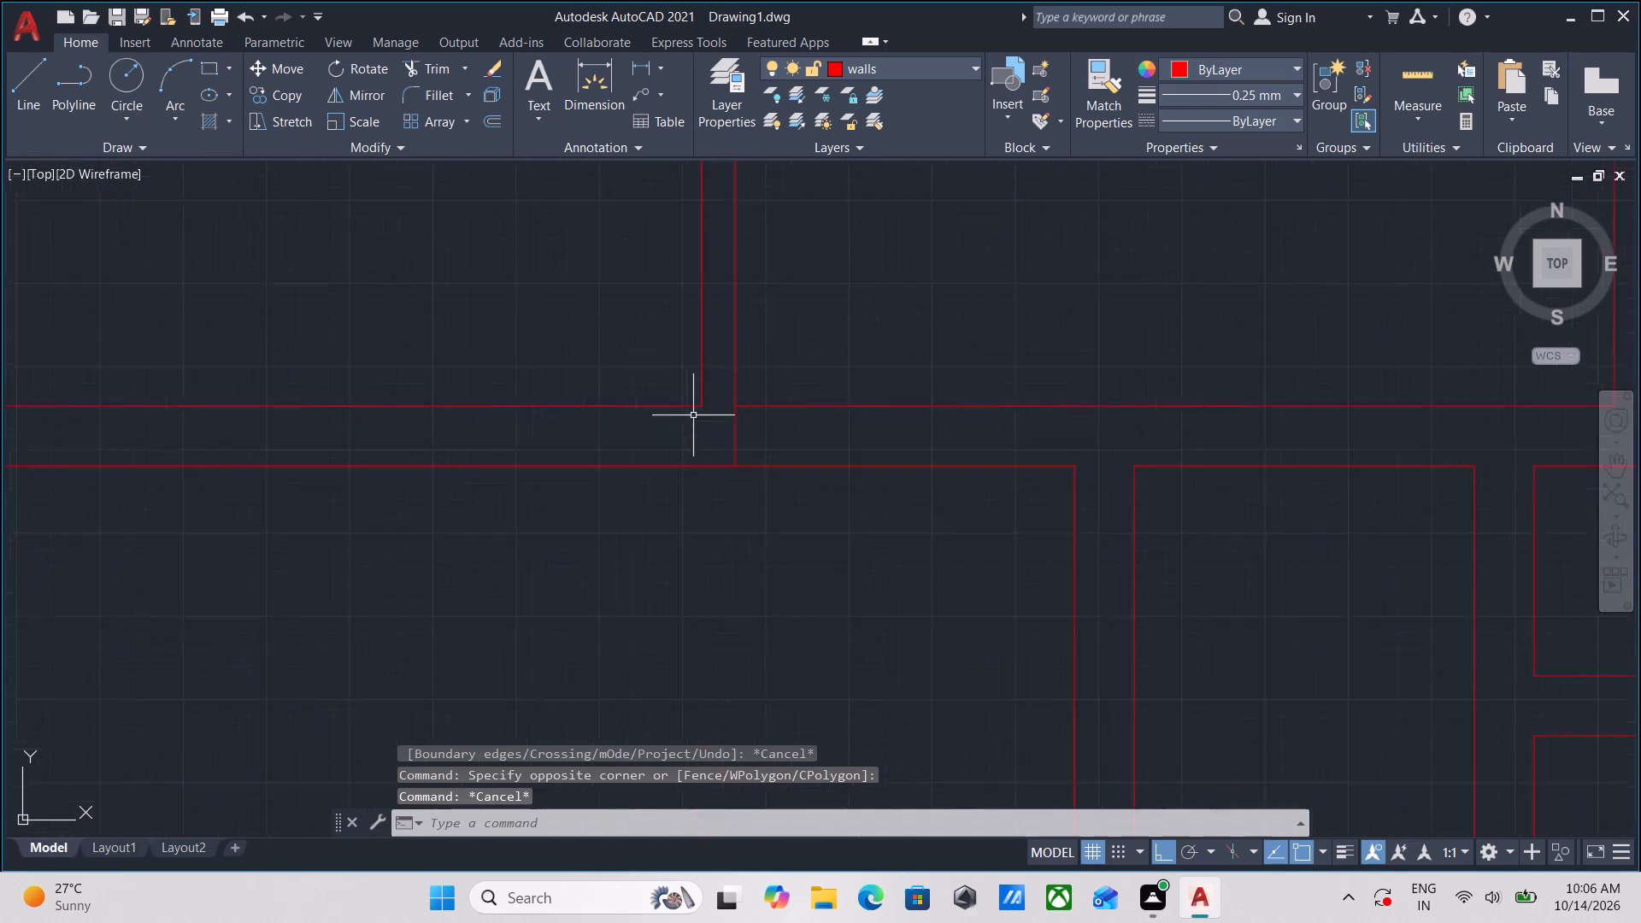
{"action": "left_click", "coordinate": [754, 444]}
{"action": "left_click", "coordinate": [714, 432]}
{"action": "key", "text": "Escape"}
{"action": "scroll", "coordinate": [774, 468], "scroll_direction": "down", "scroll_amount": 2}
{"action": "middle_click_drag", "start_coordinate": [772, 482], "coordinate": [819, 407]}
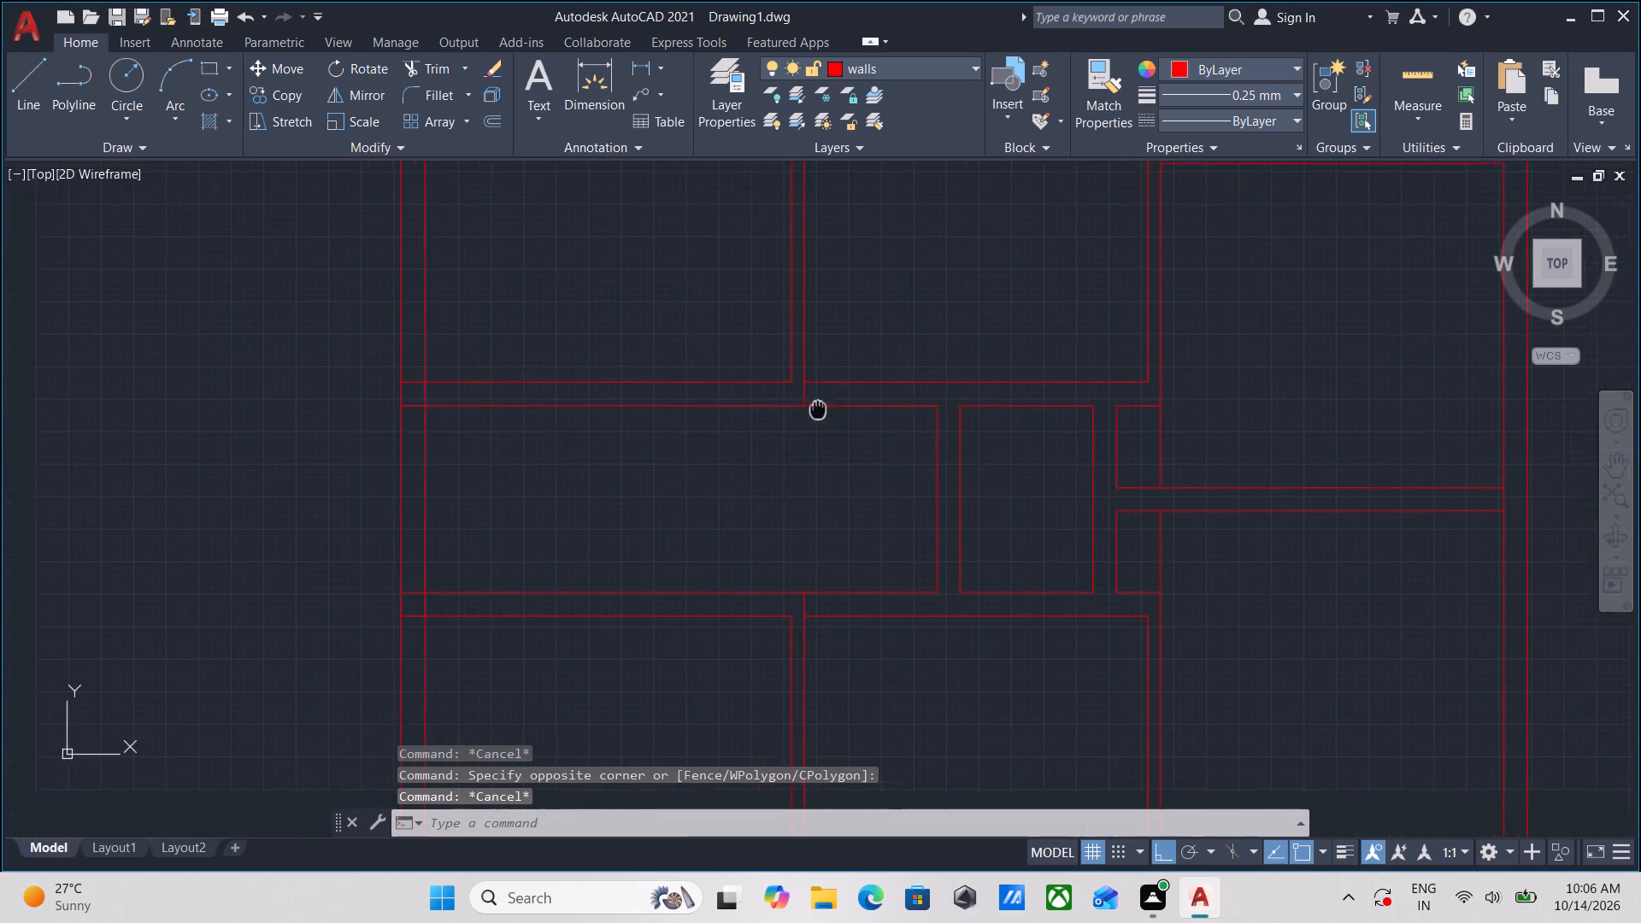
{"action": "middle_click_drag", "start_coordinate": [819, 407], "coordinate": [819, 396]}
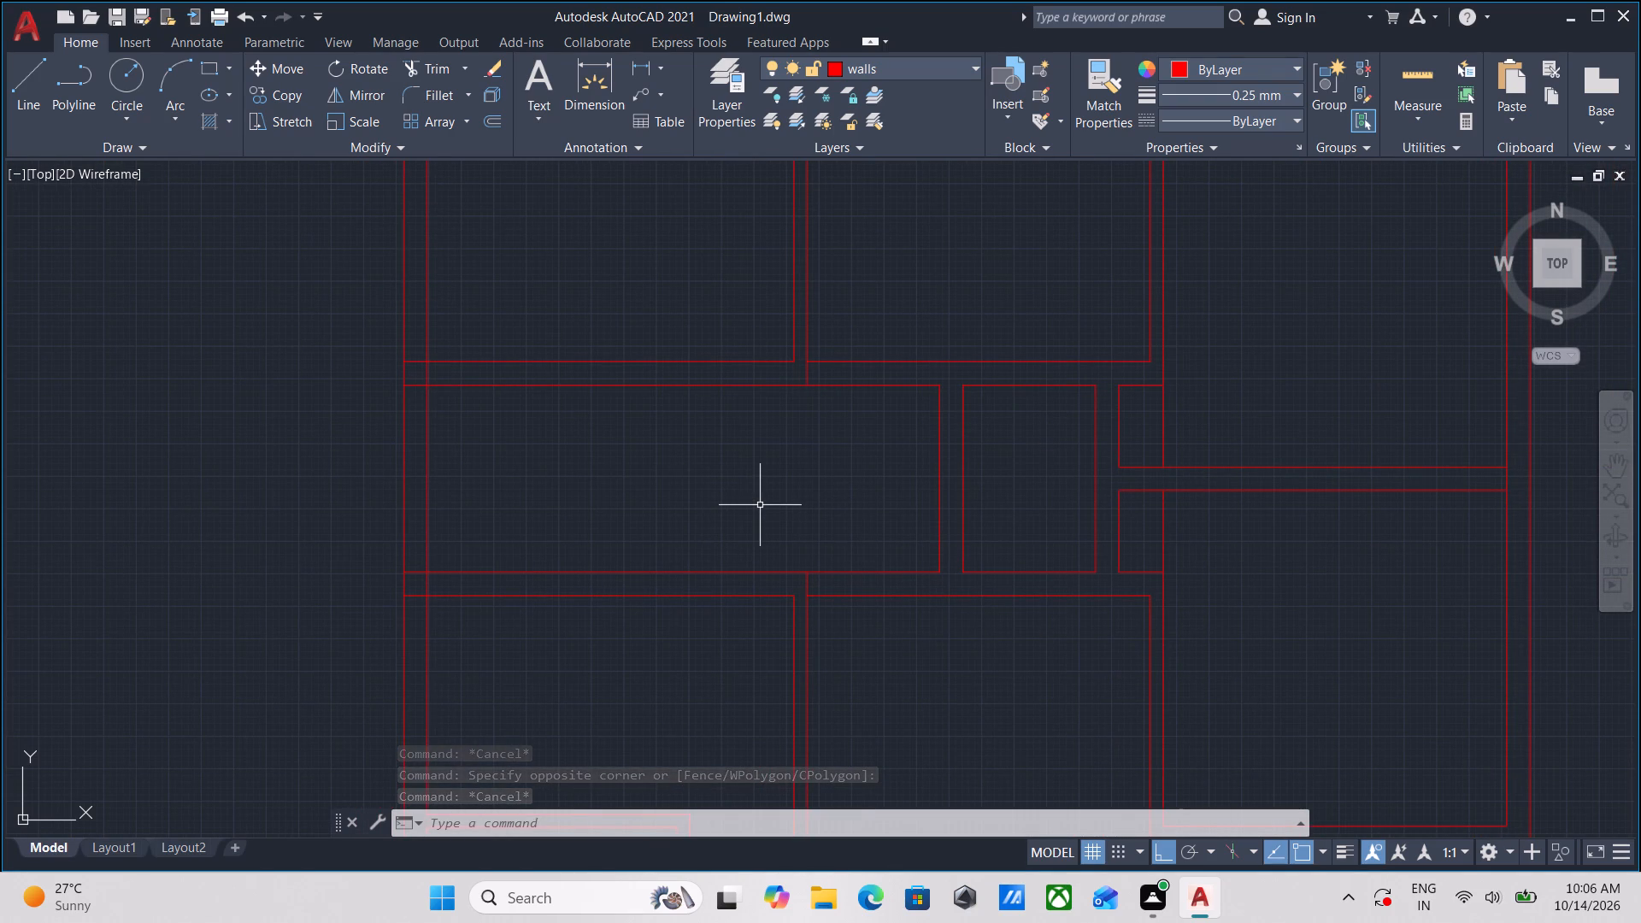
Make the stairs layer current, with a 0.25 mm lineweight.
{"action": "left_click", "coordinate": [950, 71]}
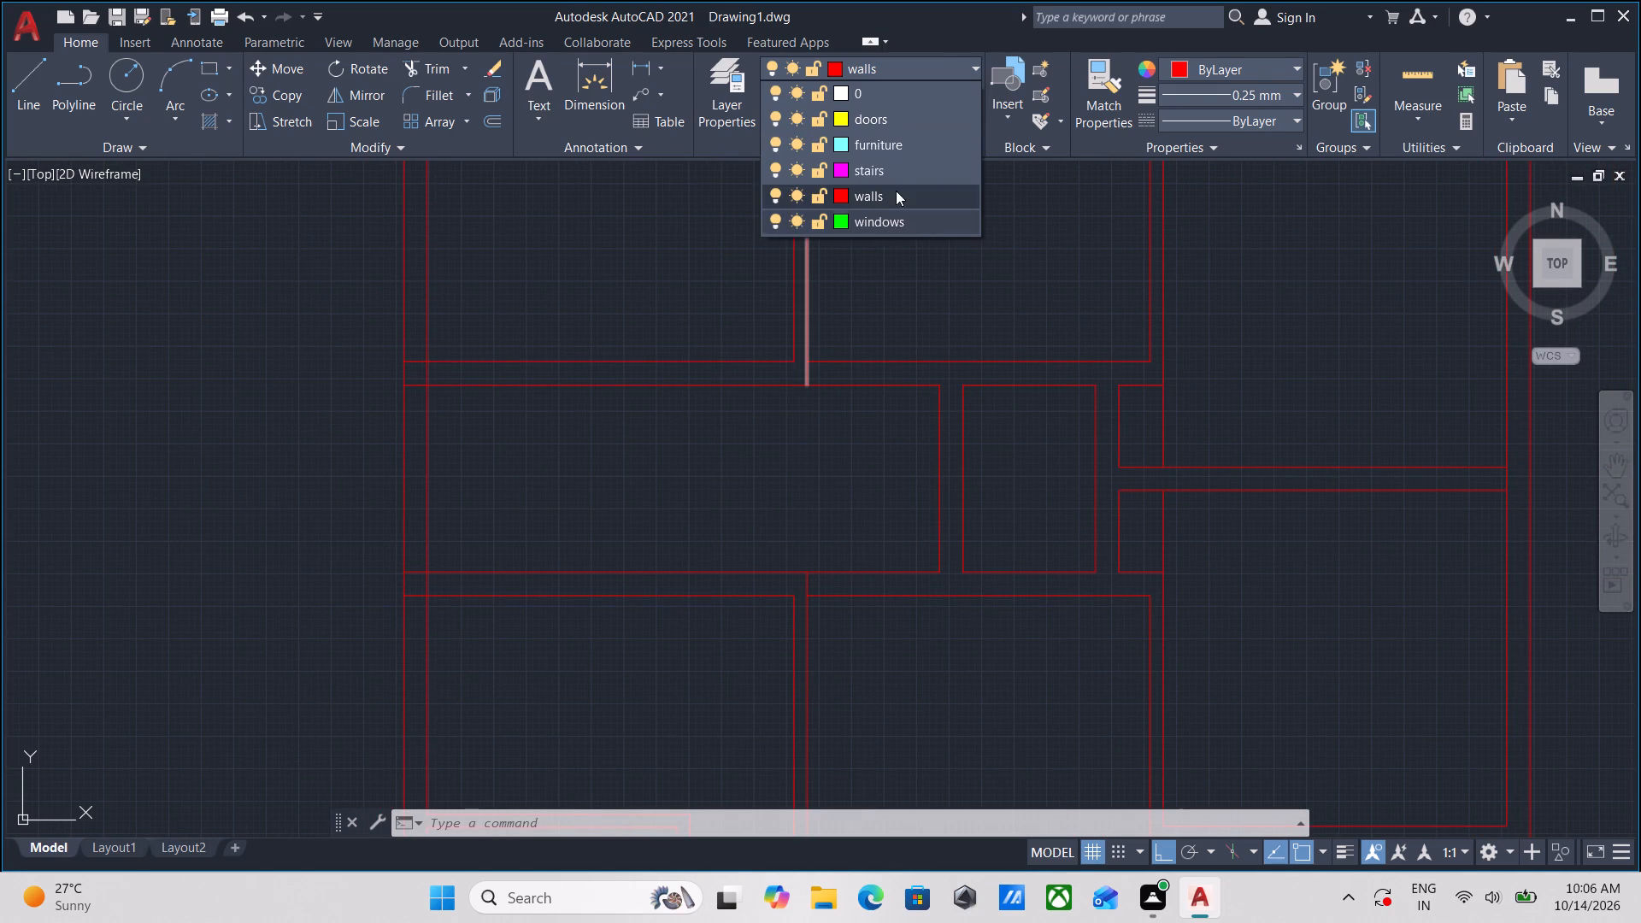
{"action": "left_click", "coordinate": [899, 174]}
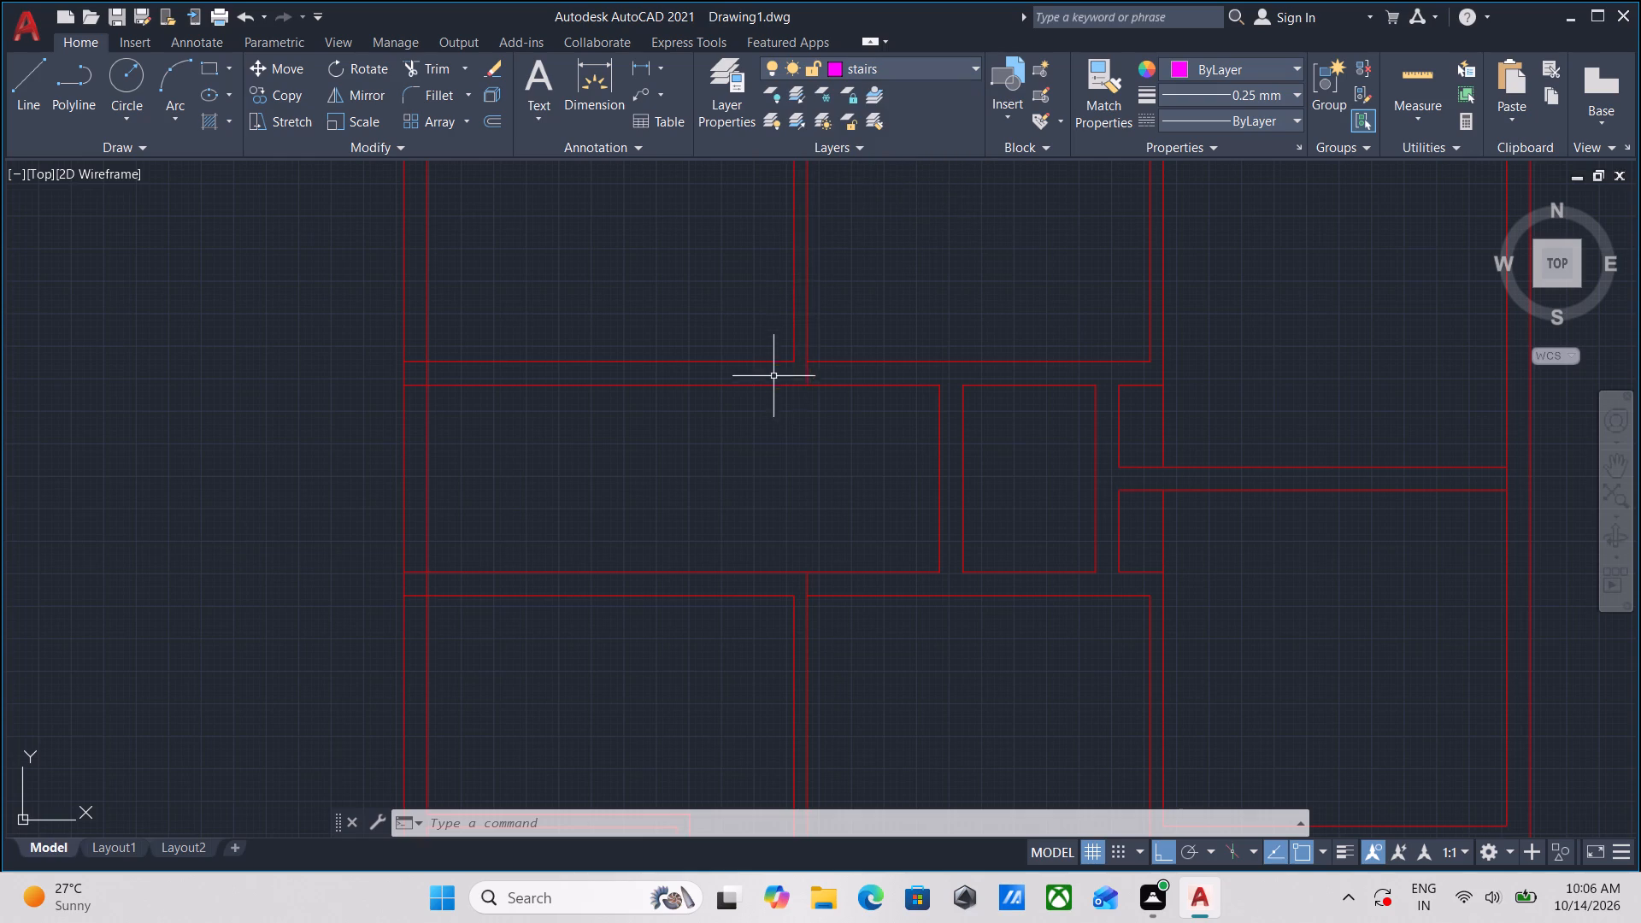
{"action": "scroll", "coordinate": [872, 408], "scroll_direction": "up", "scroll_amount": 2}
{"action": "left_click", "coordinate": [1264, 90]}
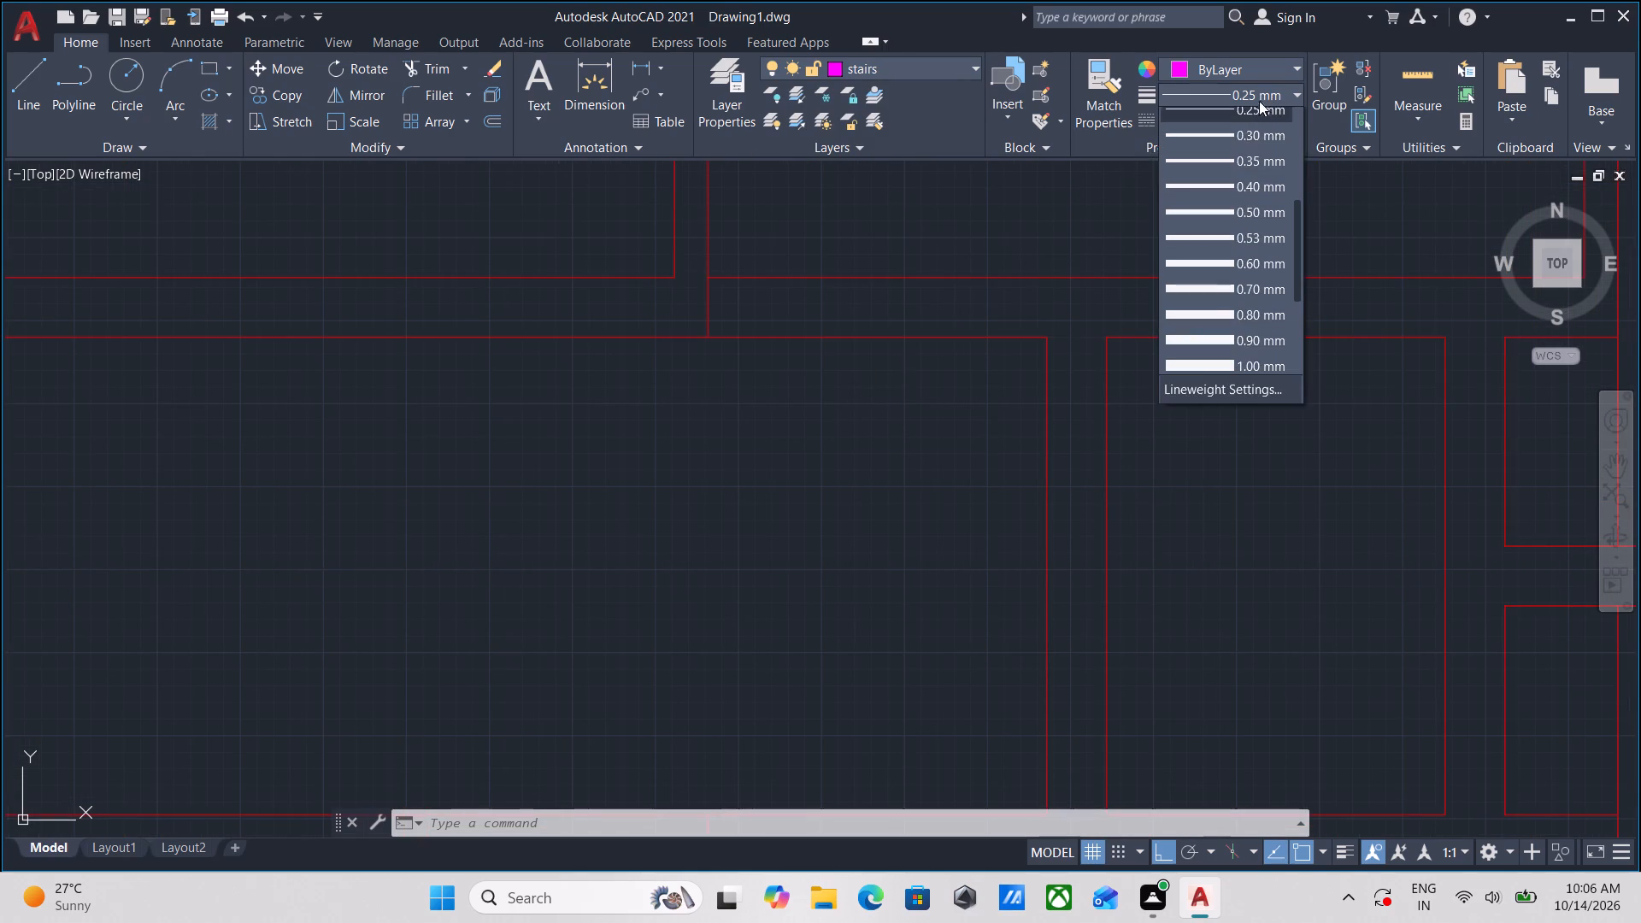
{"action": "scroll", "coordinate": [1249, 122], "scroll_direction": "up", "scroll_amount": 2}
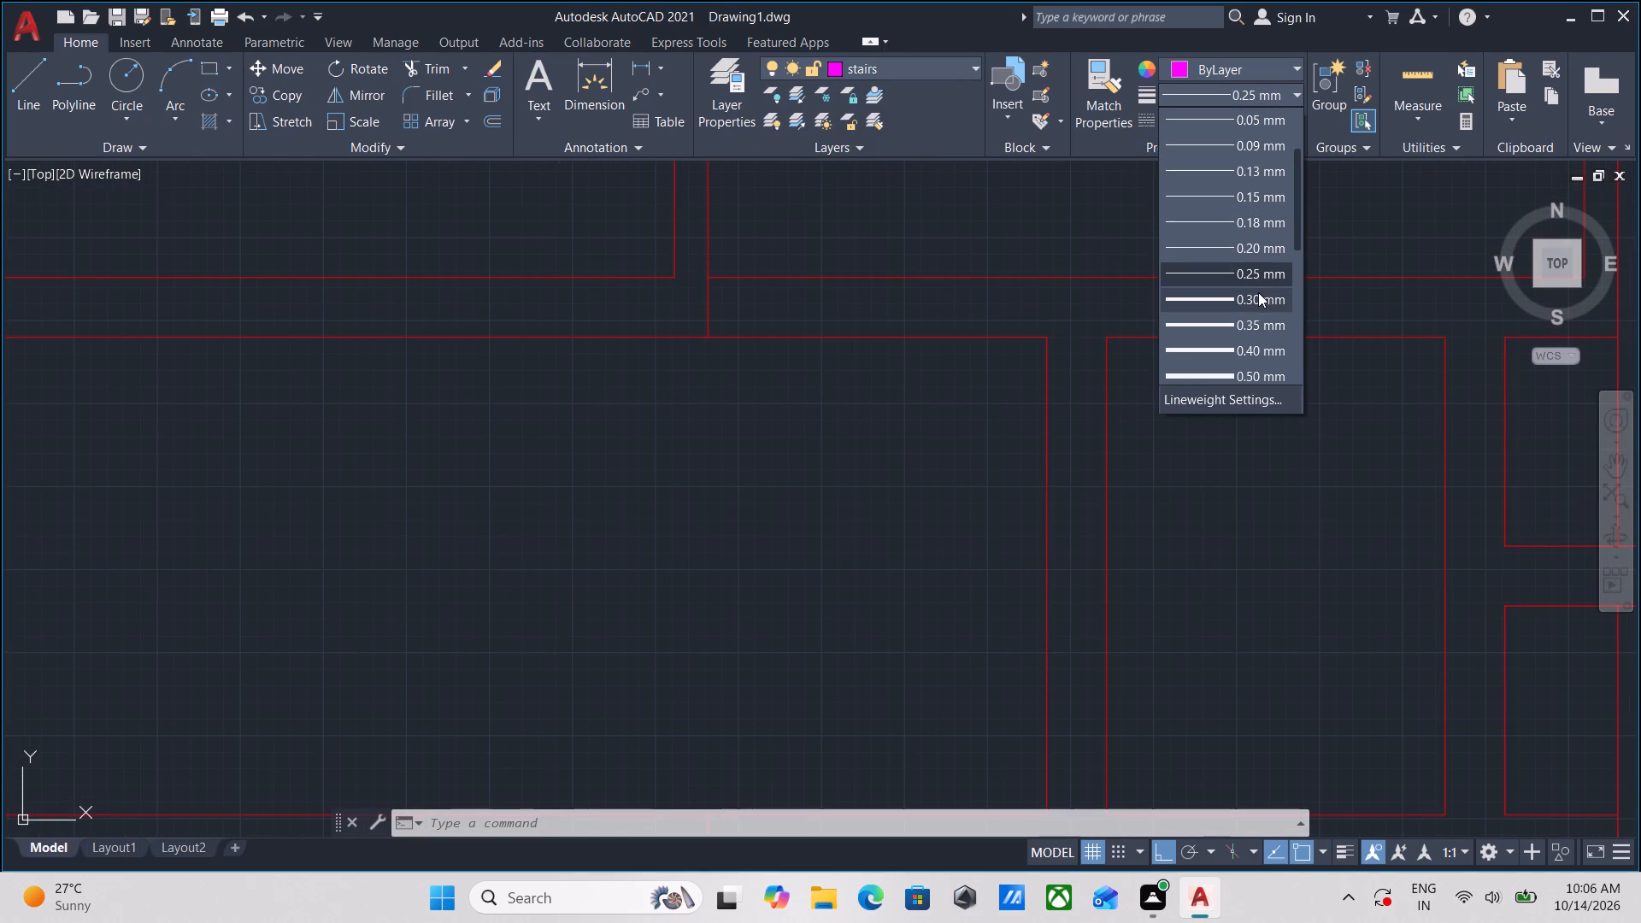
{"action": "left_click", "coordinate": [1254, 276]}
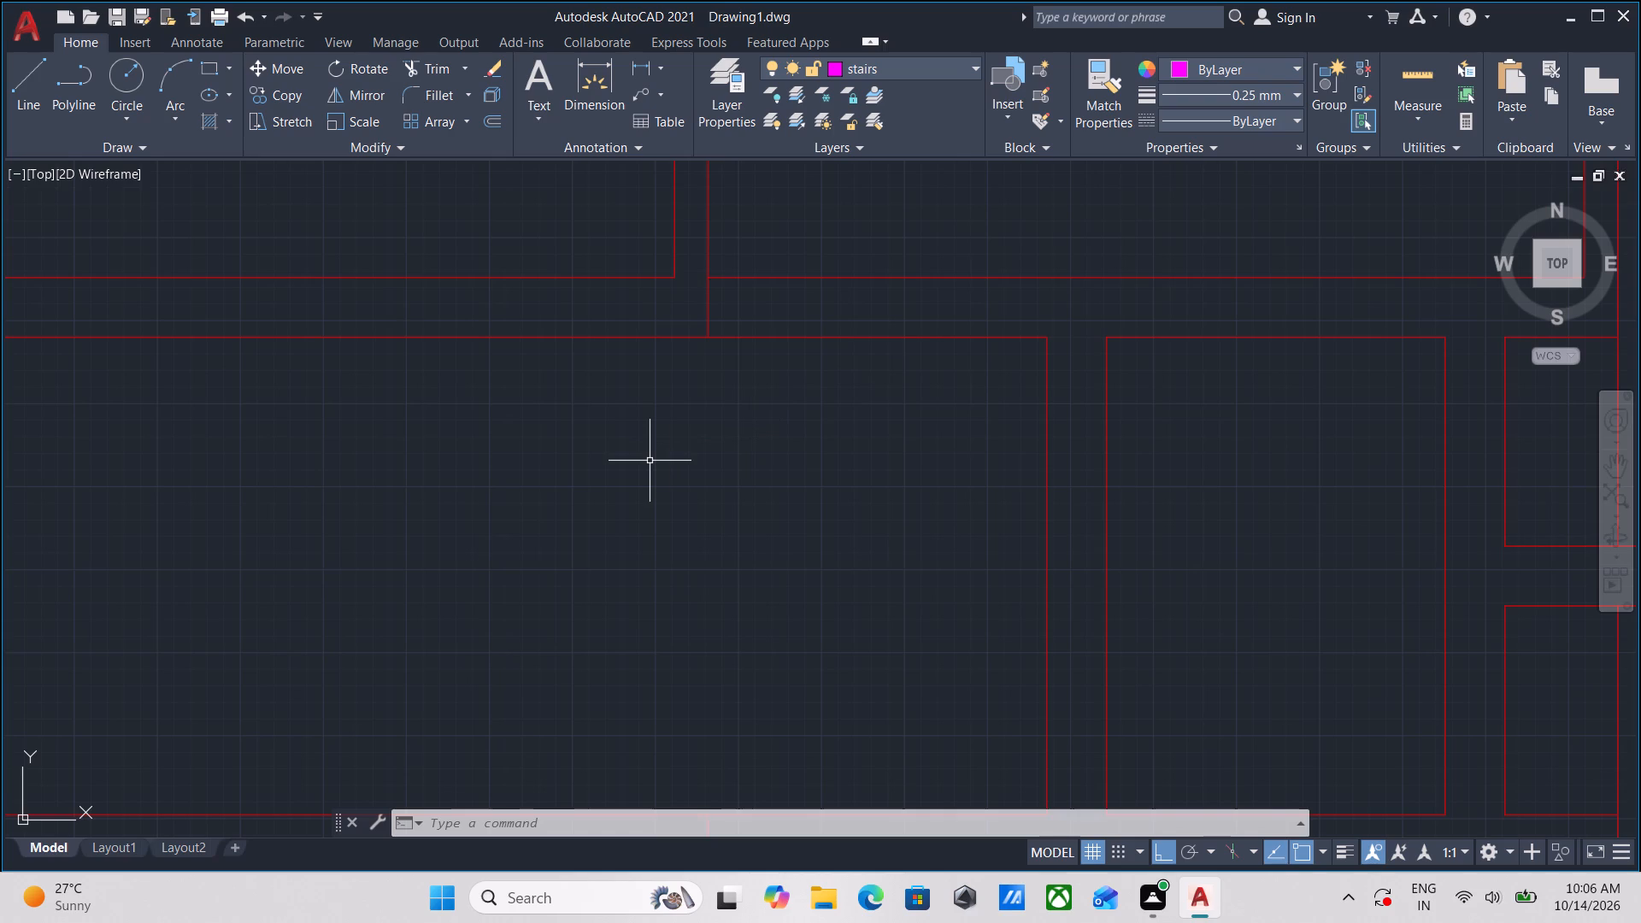
Draw a vertical line across the large middle room, joining the ends of the northern and southern partitions' extended east faces.
{"action": "key", "text": "l"}
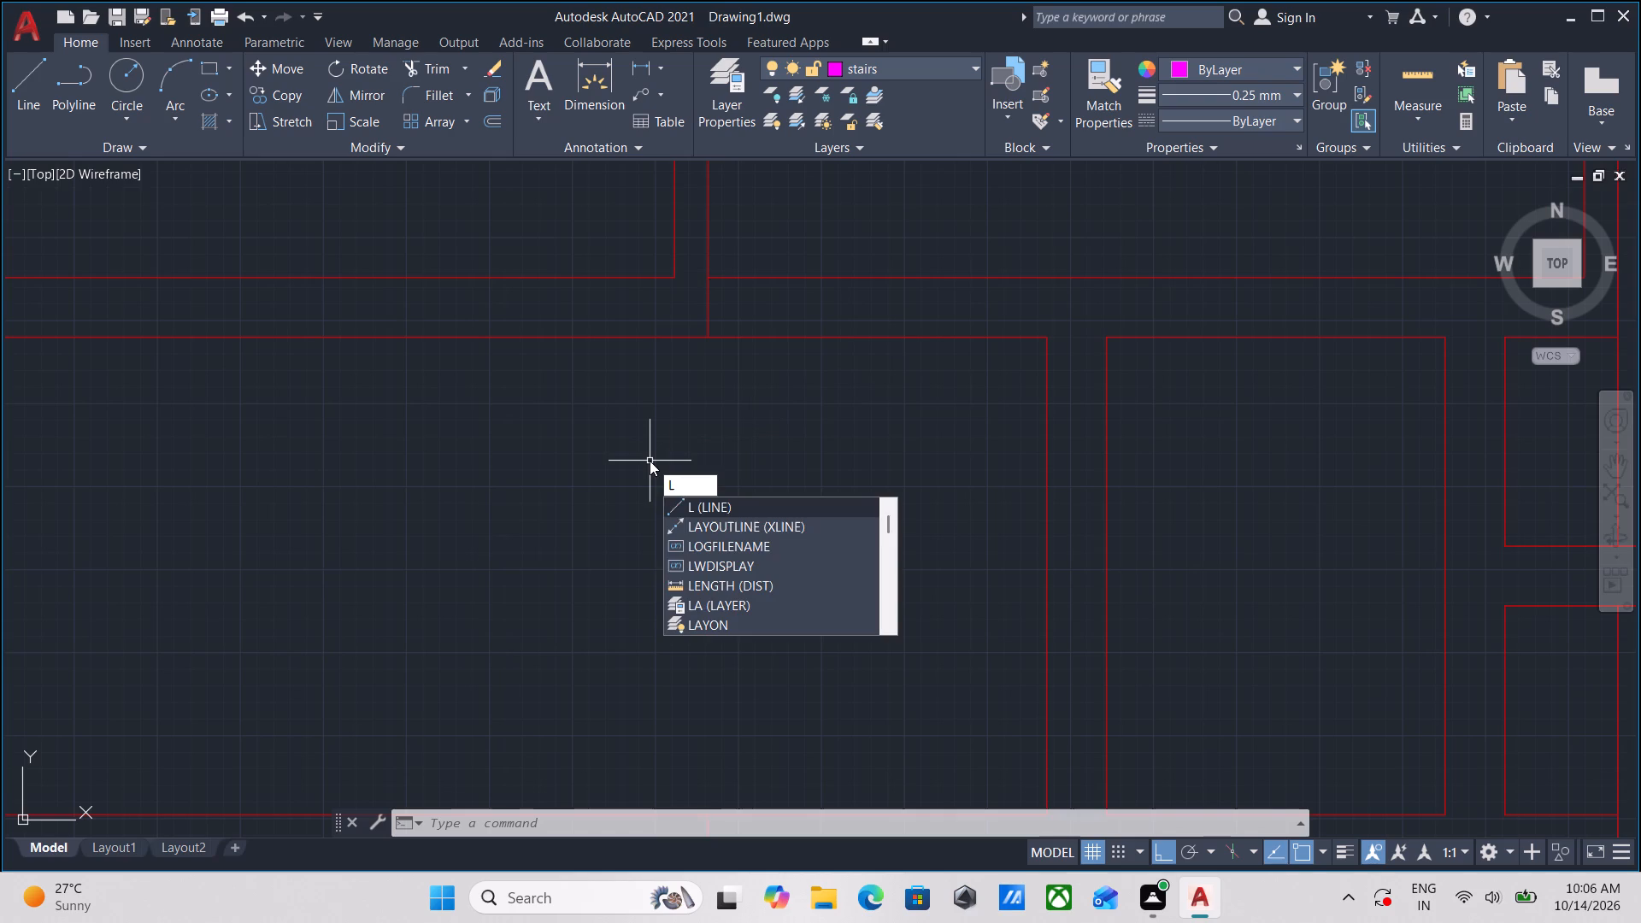
{"action": "key", "text": "Return"}
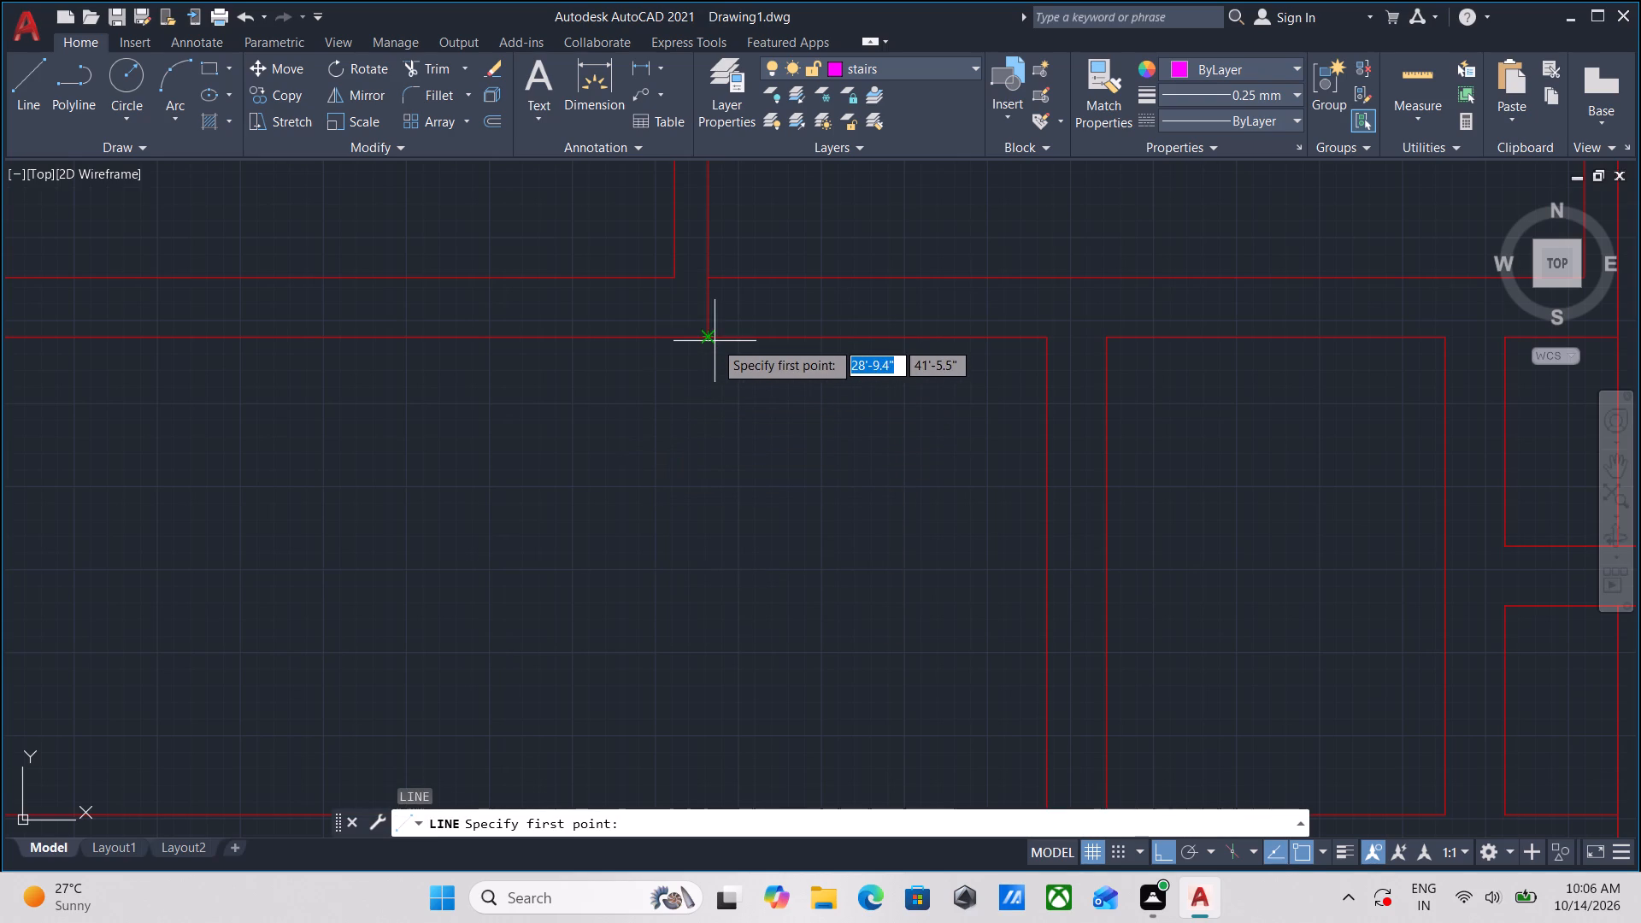
{"action": "scroll", "coordinate": [707, 341], "scroll_direction": "up", "scroll_amount": 3}
{"action": "left_click", "coordinate": [707, 322]}
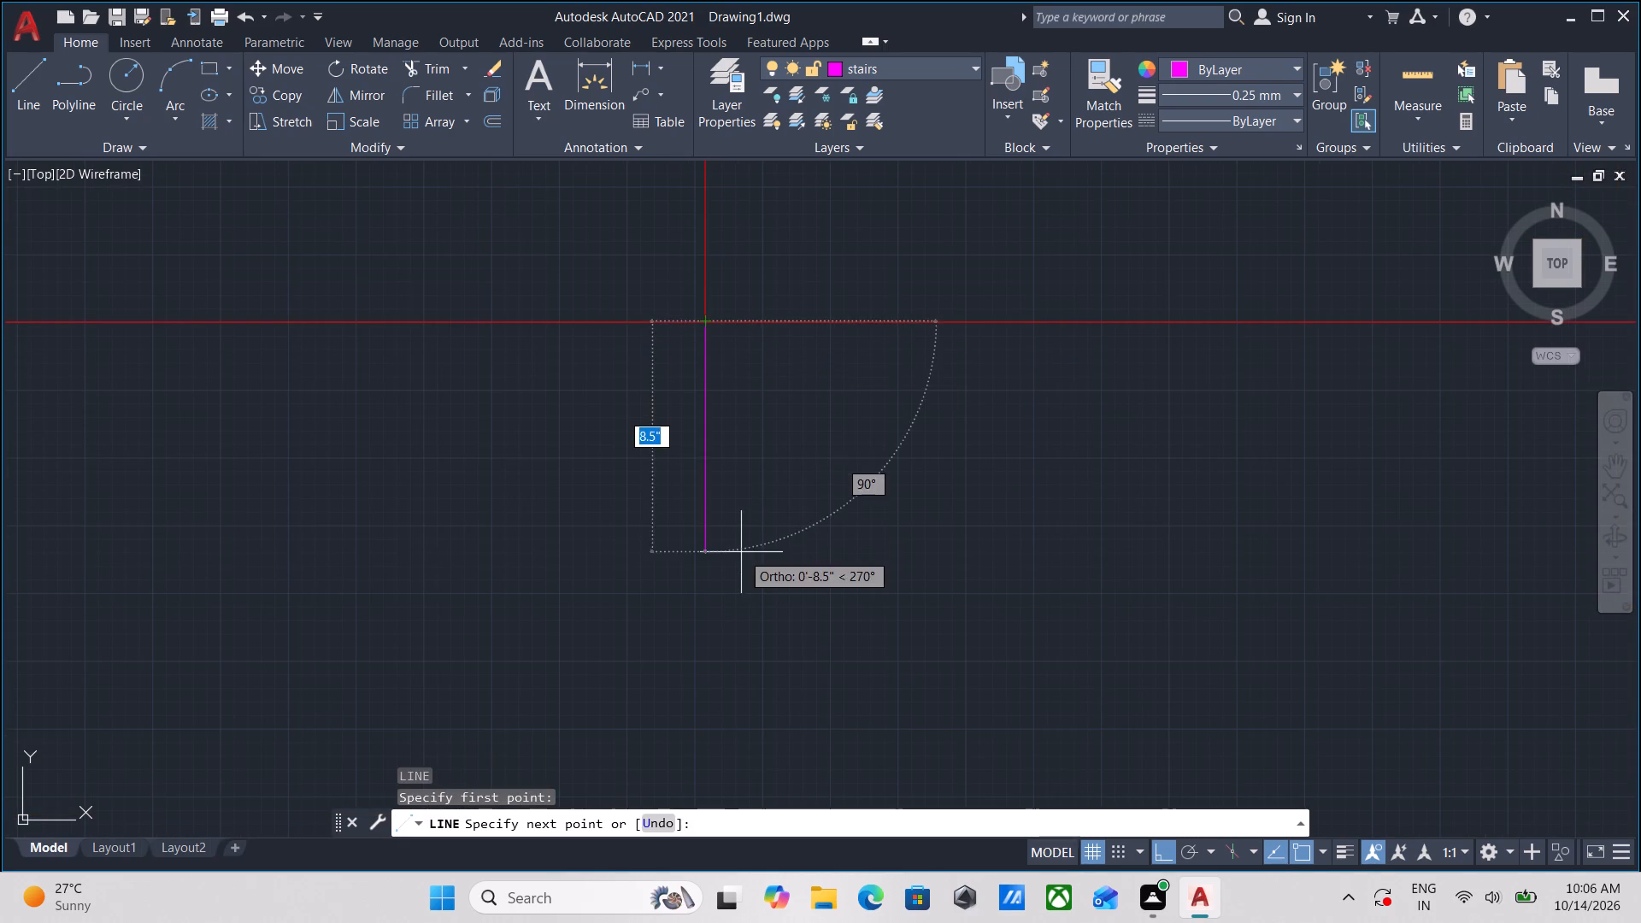
{"action": "middle_click_drag", "start_coordinate": [741, 550], "coordinate": [715, 180]}
{"action": "scroll", "coordinate": [715, 519], "scroll_direction": "down", "scroll_amount": 5}
{"action": "middle_click_drag", "start_coordinate": [711, 516], "coordinate": [710, 347]}
{"action": "scroll", "coordinate": [707, 447], "scroll_direction": "up", "scroll_amount": 2}
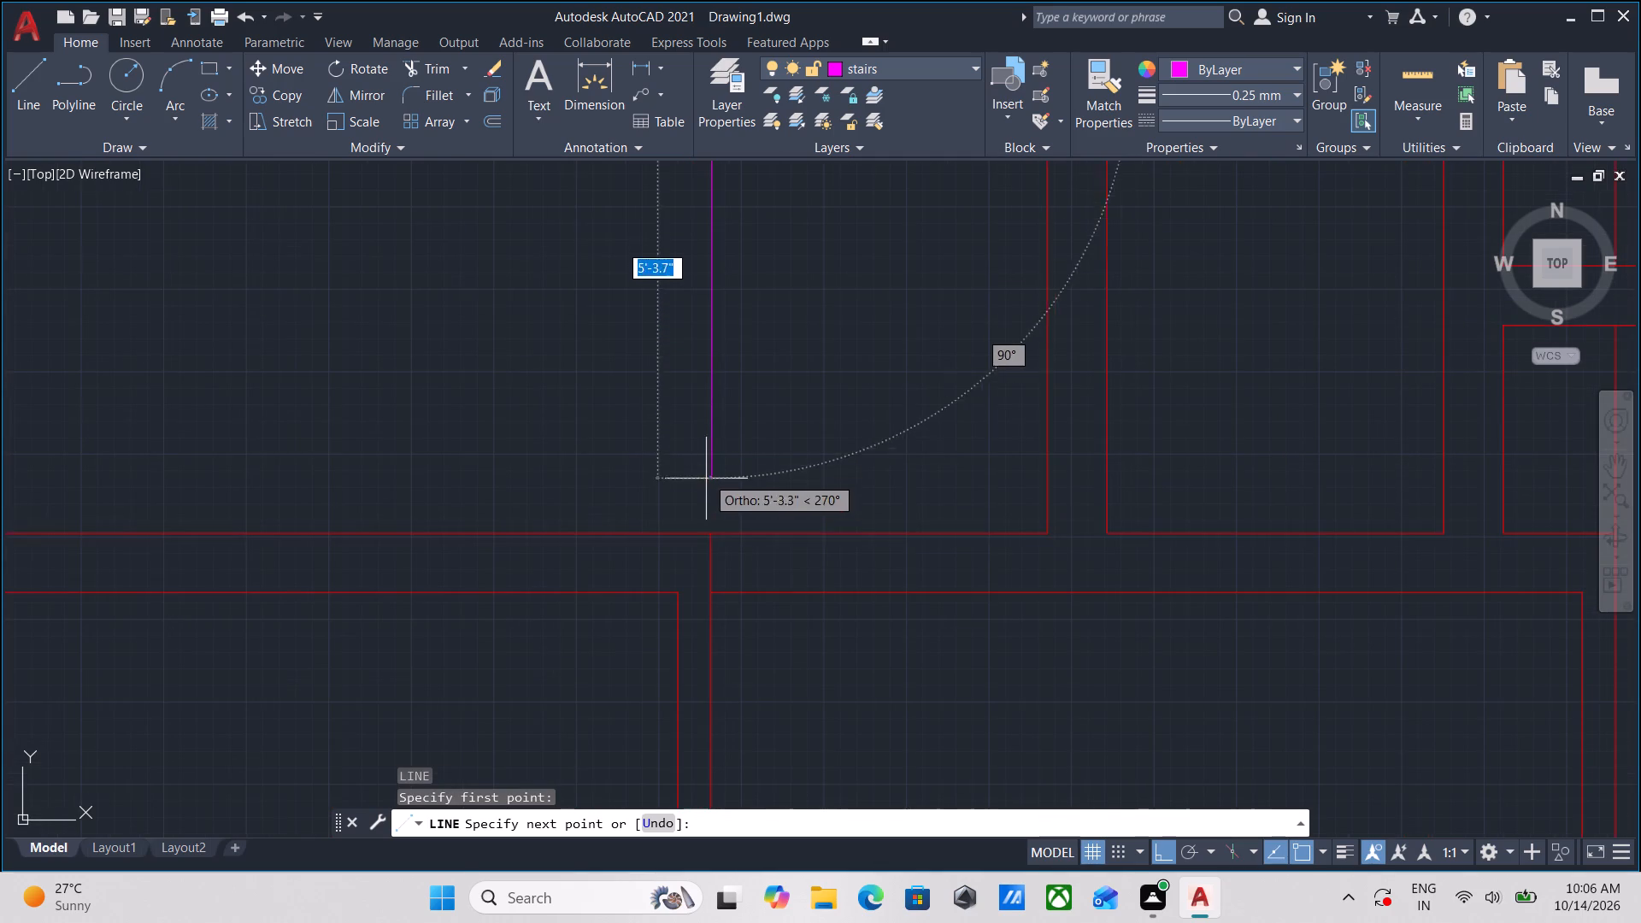
{"action": "left_click", "coordinate": [709, 533]}
{"action": "key", "text": "Escape"}
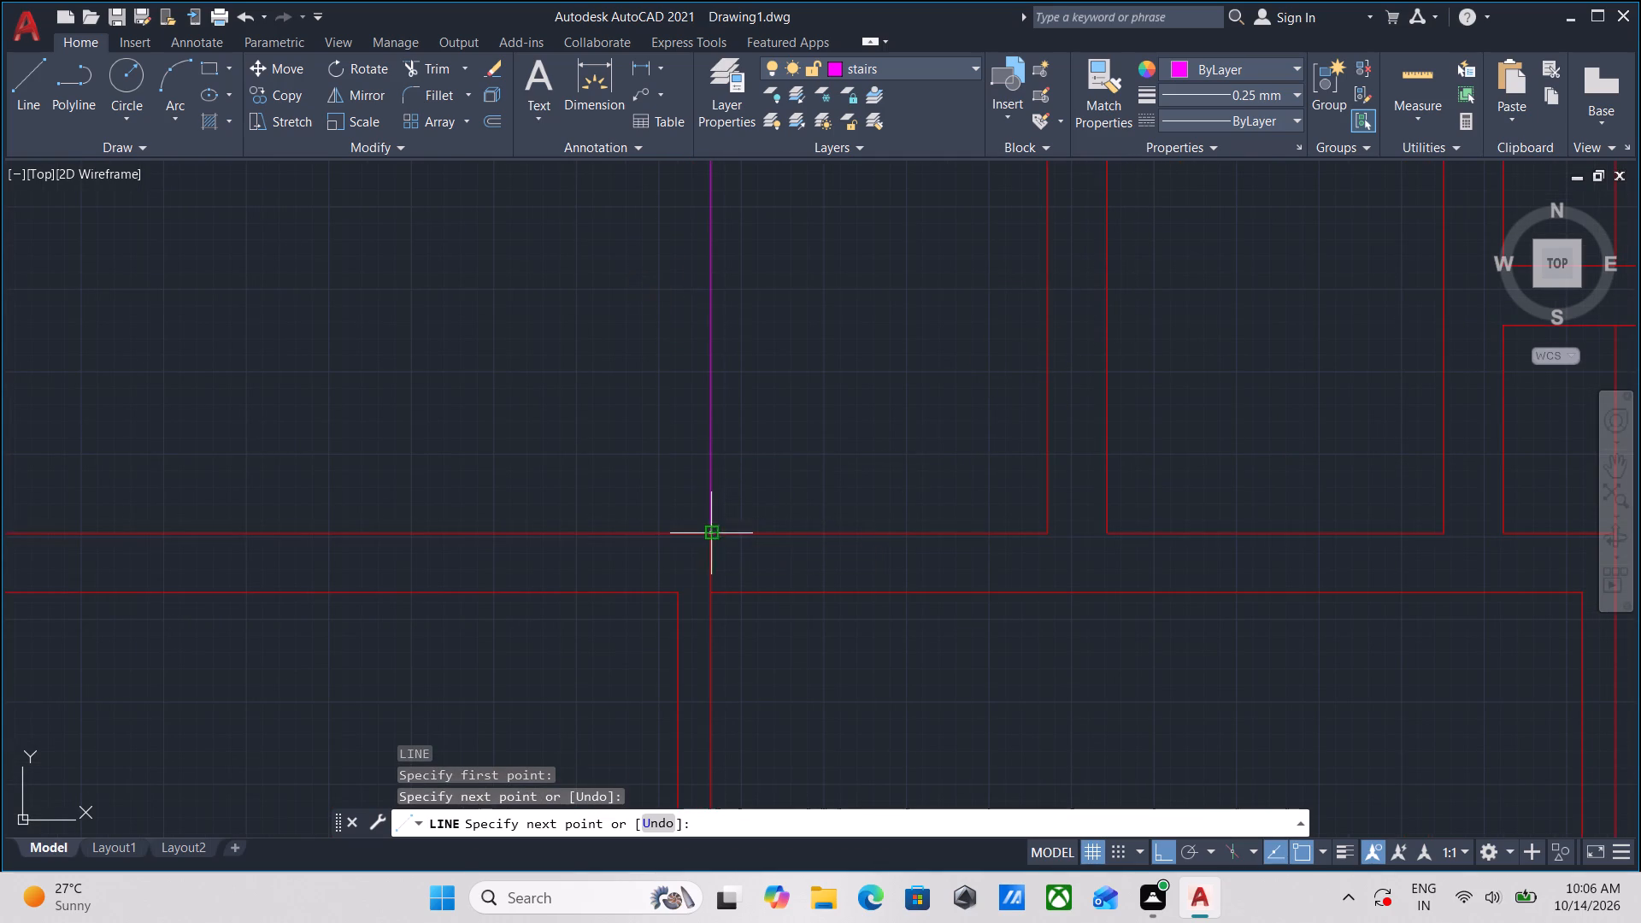
Copy the vertical stair line westward as an array of 10 items spaced 10" apart.
{"action": "left_click_drag", "start_coordinate": [739, 379], "coordinate": [729, 372]}
{"action": "left_click", "coordinate": [626, 310]}
{"action": "scroll", "coordinate": [626, 310], "scroll_direction": "down", "scroll_amount": 2}
{"action": "middle_click_drag", "start_coordinate": [626, 340], "coordinate": [633, 438]}
{"action": "type", "text": "co"}
{"action": "key", "text": "Return"}
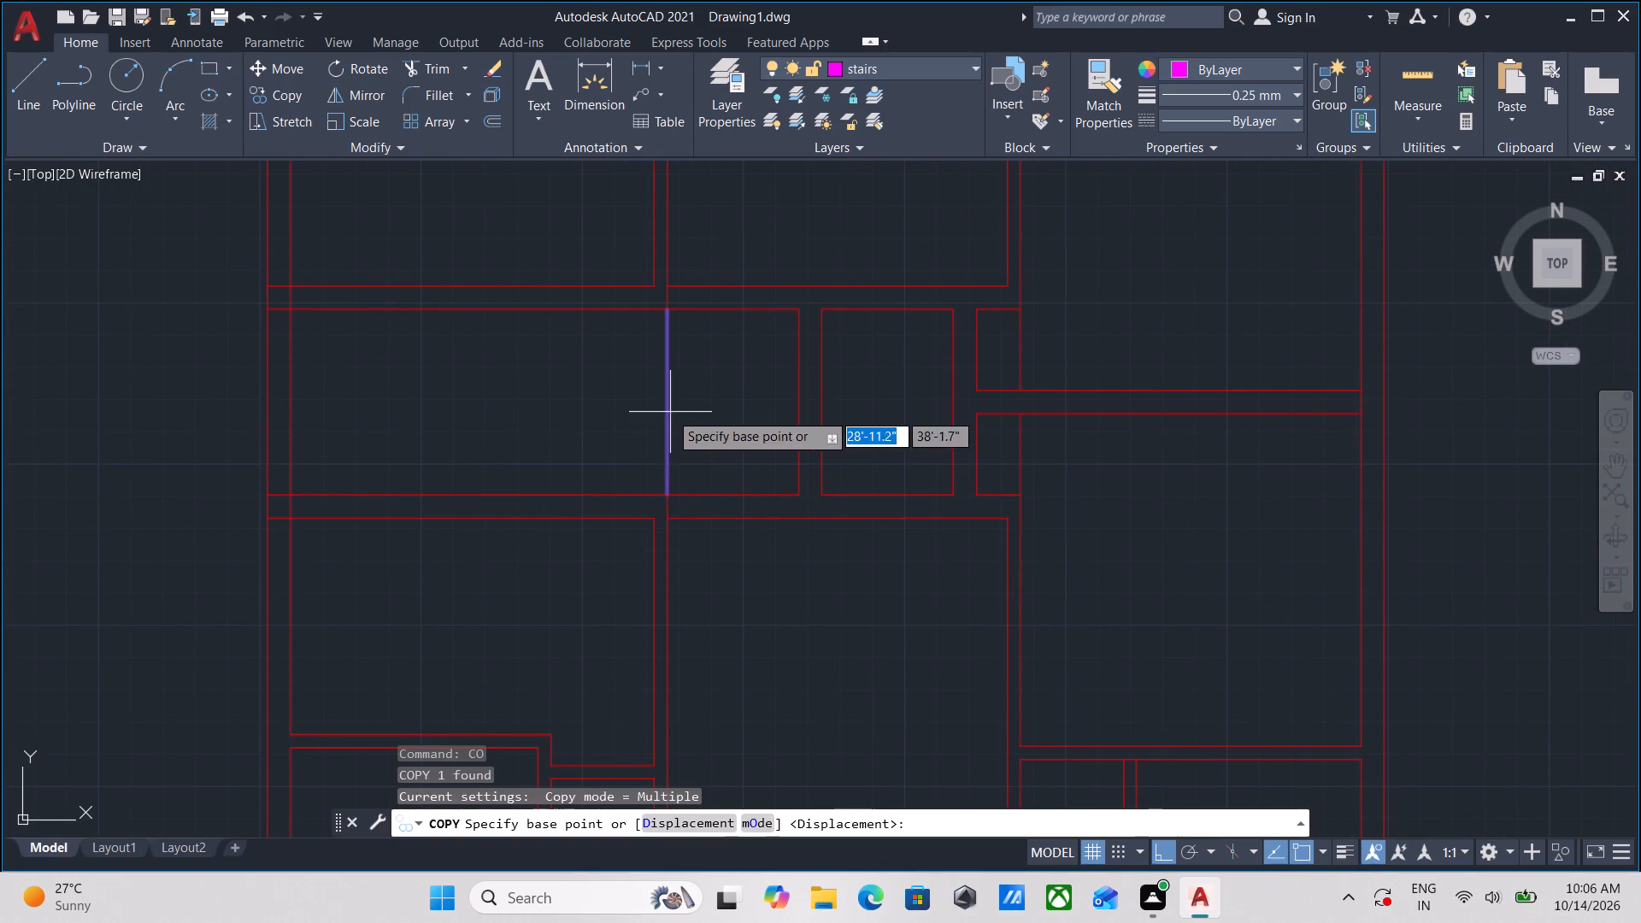
{"action": "left_click", "coordinate": [667, 403]}
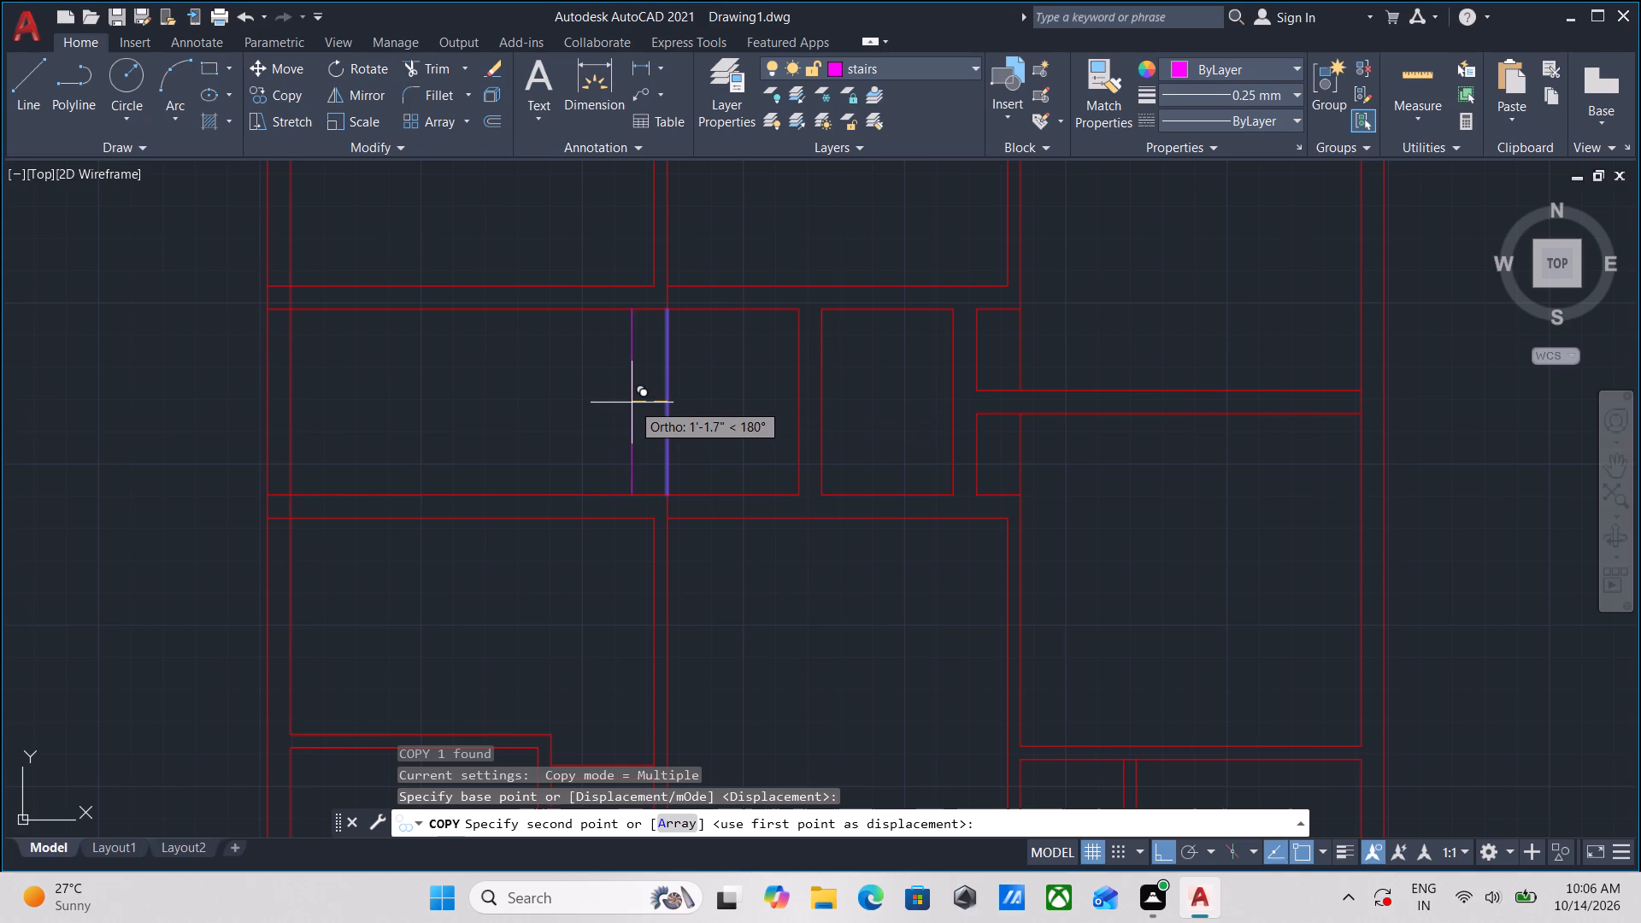
{"action": "key", "text": "a"}
{"action": "key", "text": "Return"}
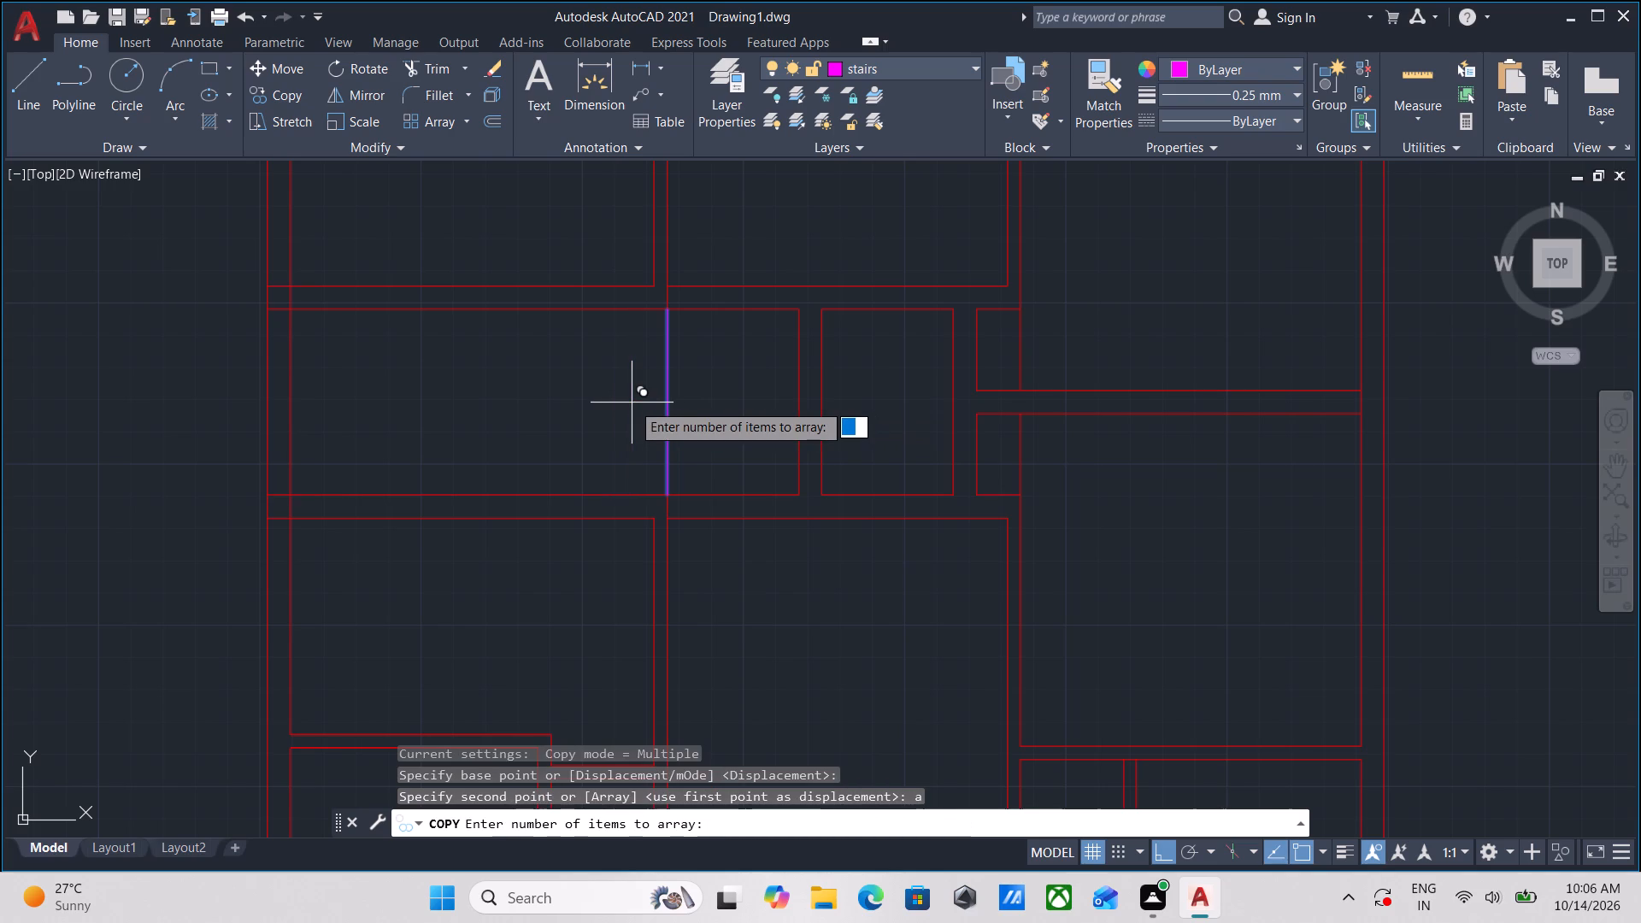
{"action": "type", "text": "10"}
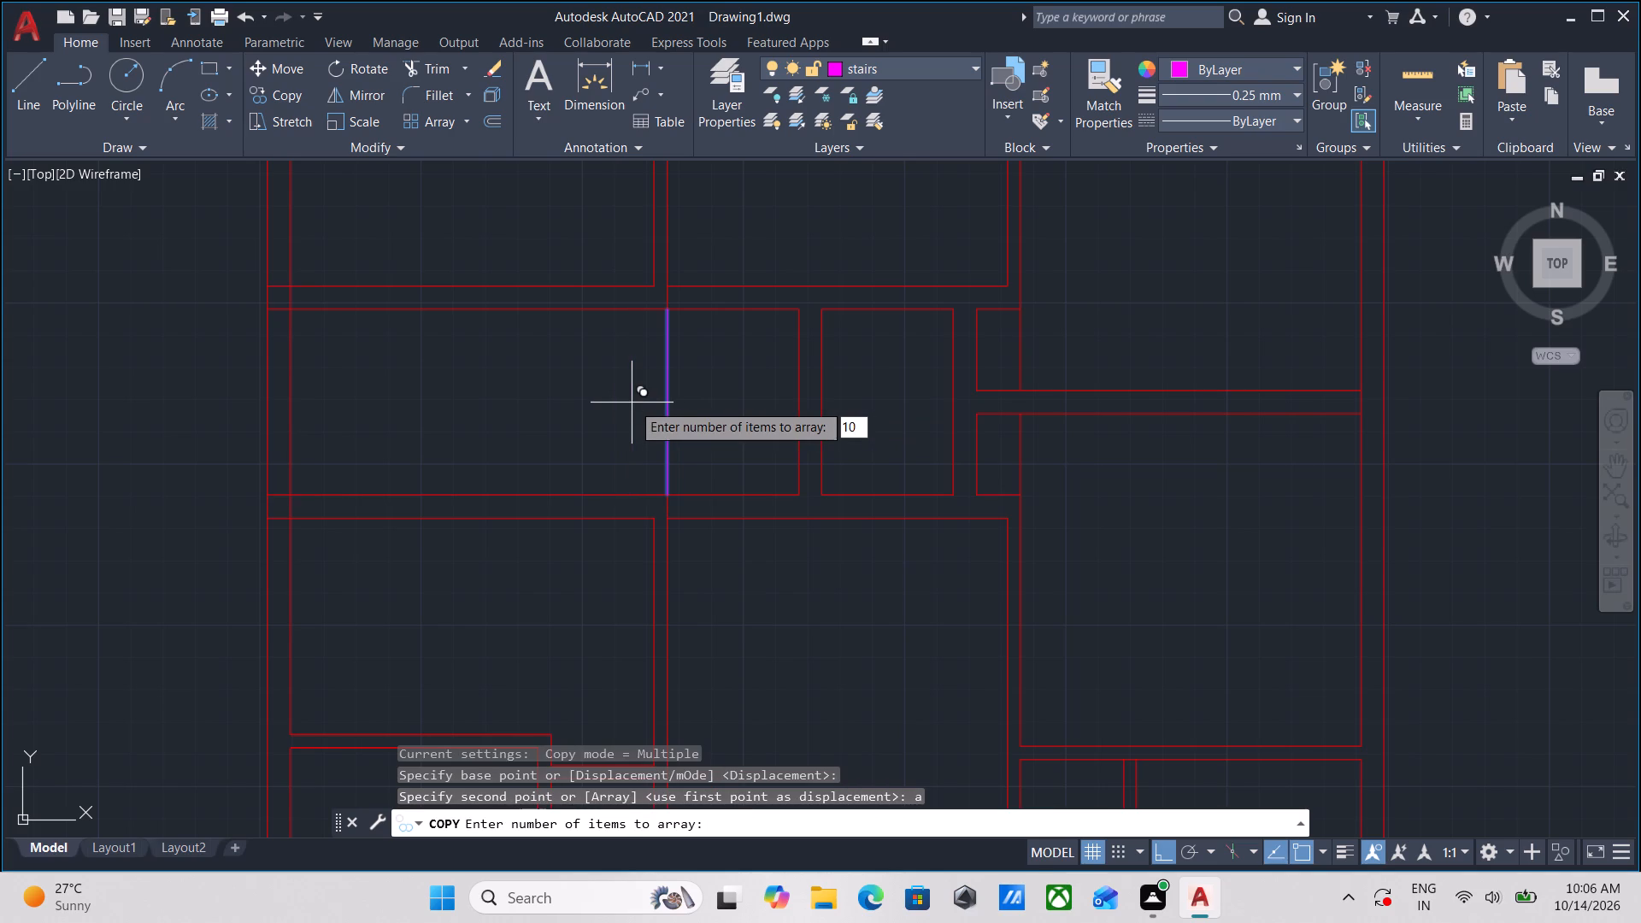
{"action": "key", "text": "Return"}
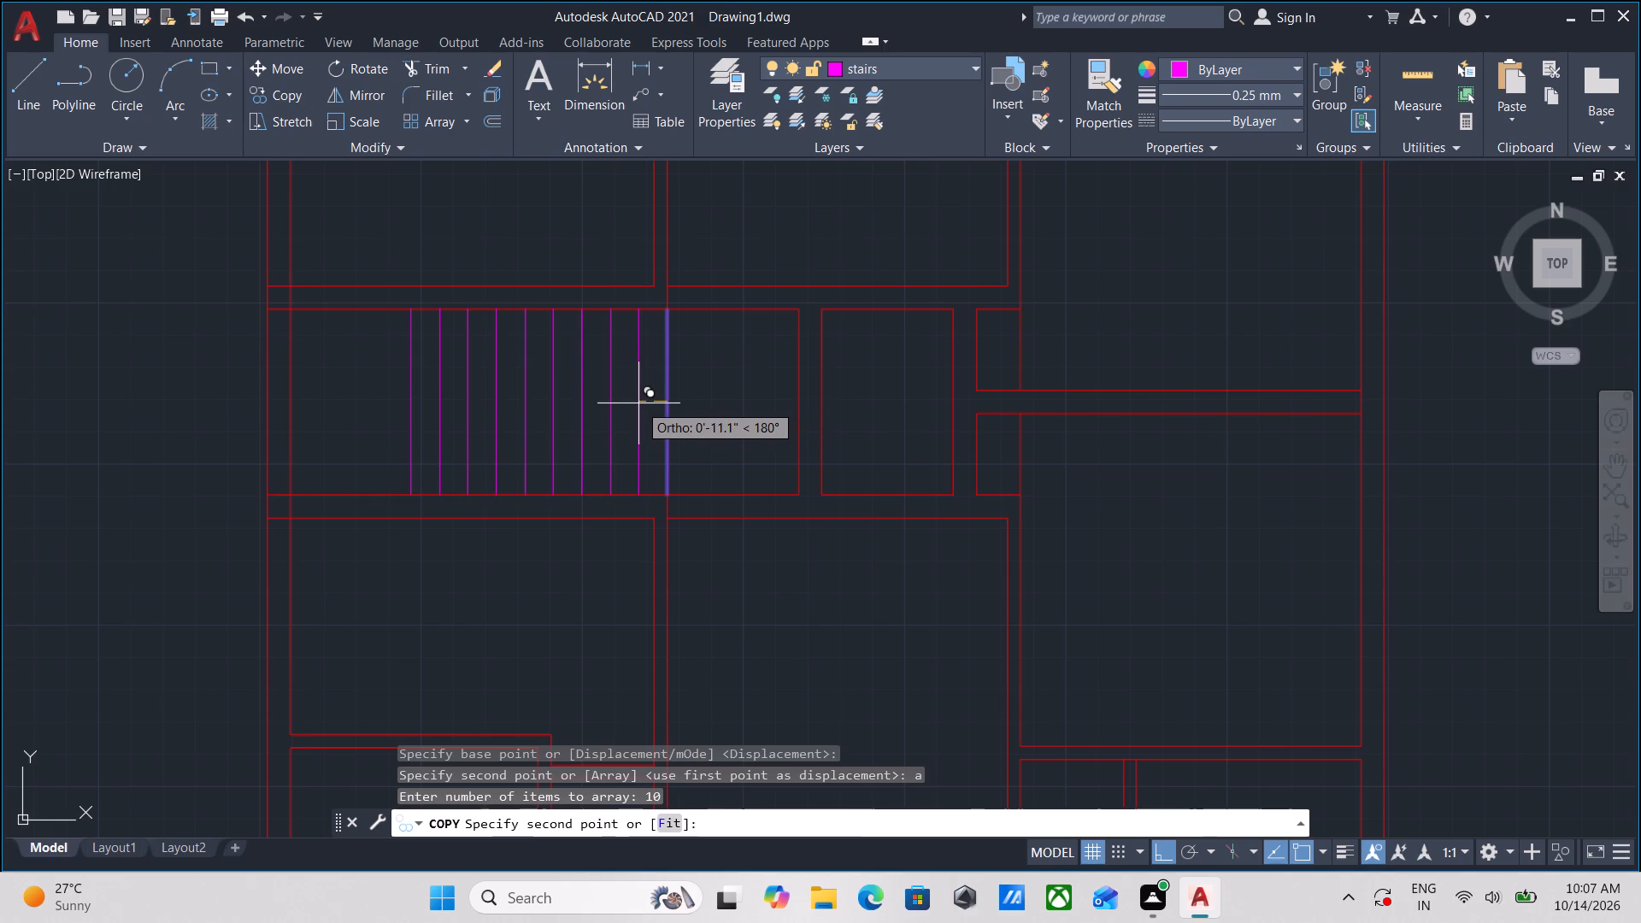
{"action": "type", "text": "10"}
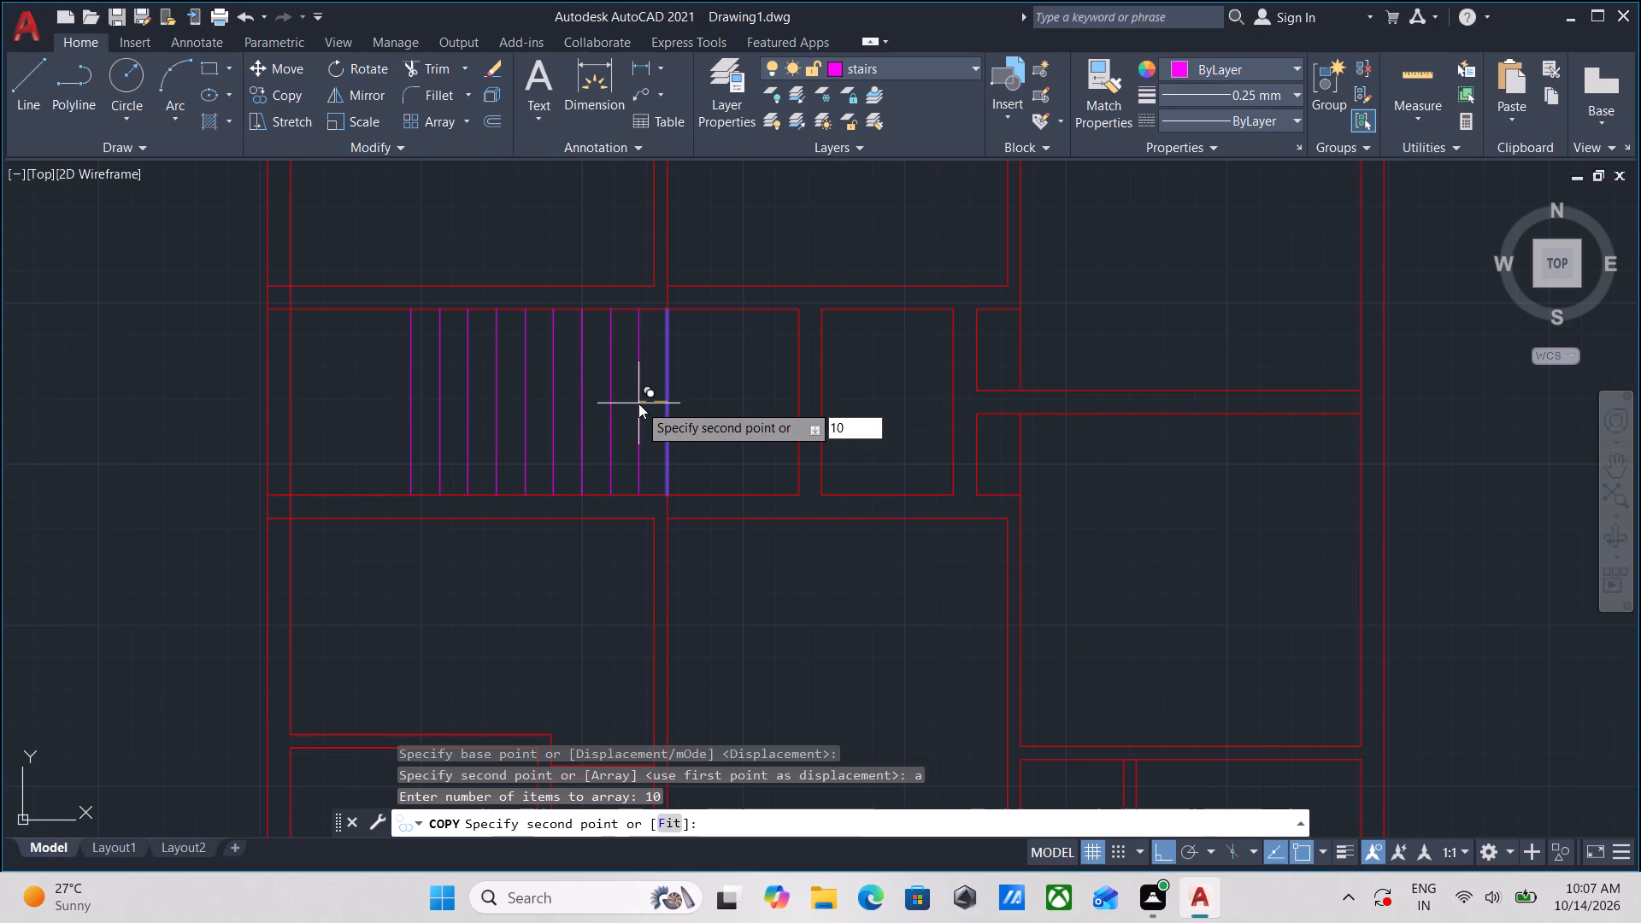
{"action": "key", "text": "shift+quotedbl"}
{"action": "key", "text": "Return"}
{"action": "key", "text": "Escape"}
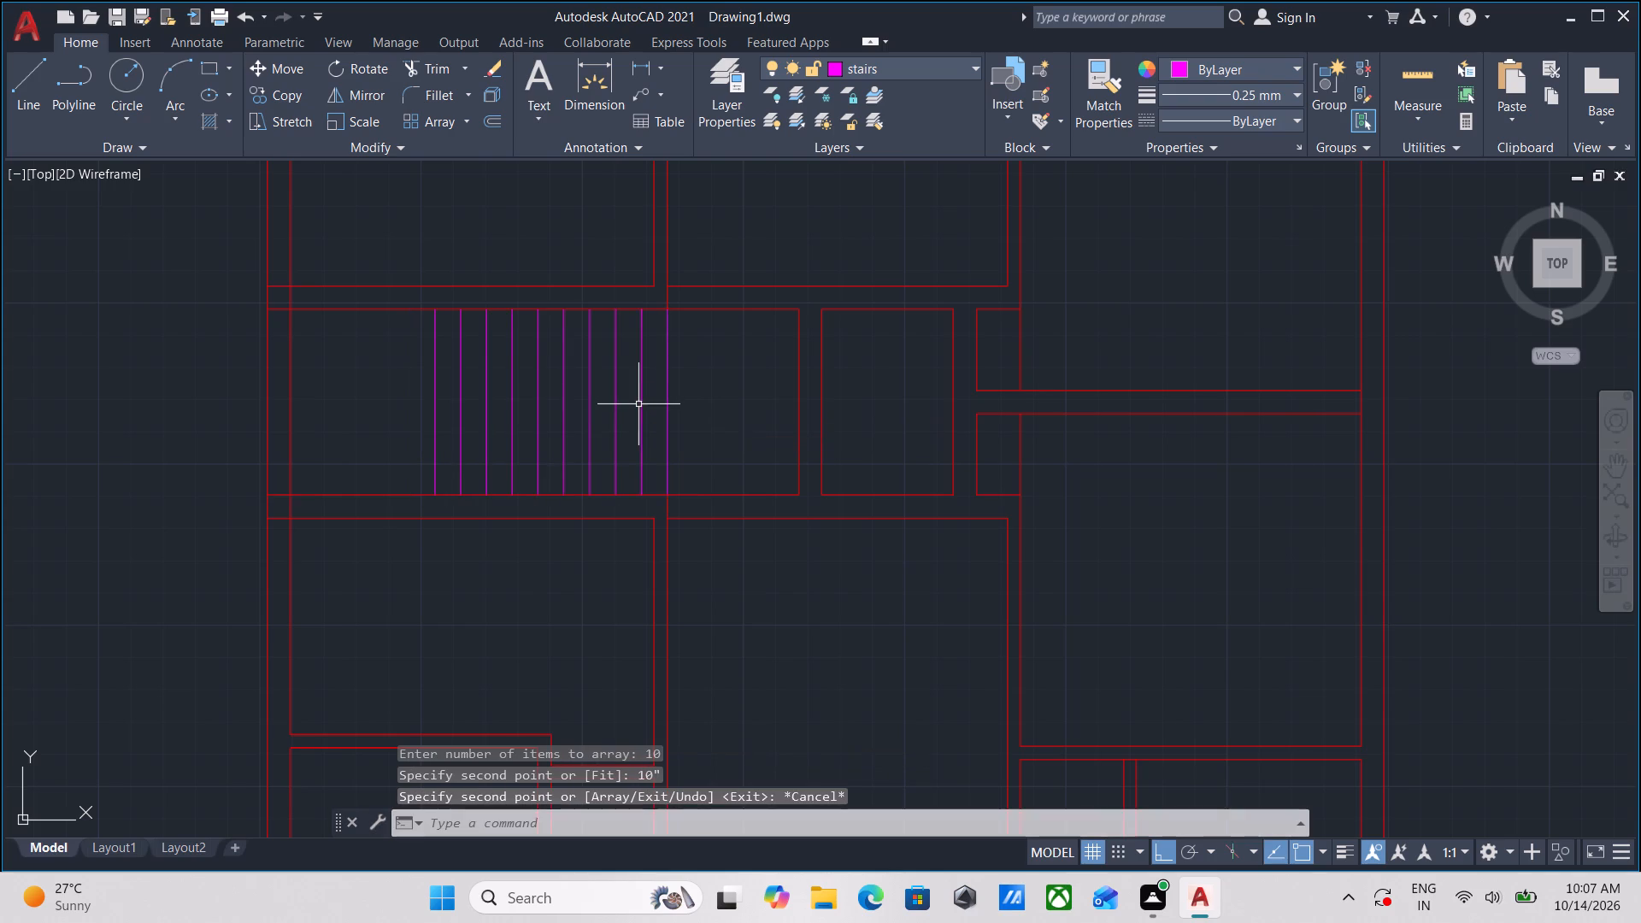
Measure the space between the westernmost tread line and the west exterior wall's inner face.
{"action": "scroll", "coordinate": [415, 413], "scroll_direction": "up", "scroll_amount": 2}
{"action": "scroll", "coordinate": [398, 414], "scroll_direction": "down", "scroll_amount": 1}
{"action": "middle_click_drag", "start_coordinate": [398, 414], "coordinate": [405, 487]}
{"action": "scroll", "coordinate": [774, 485], "scroll_direction": "up", "scroll_amount": 1}
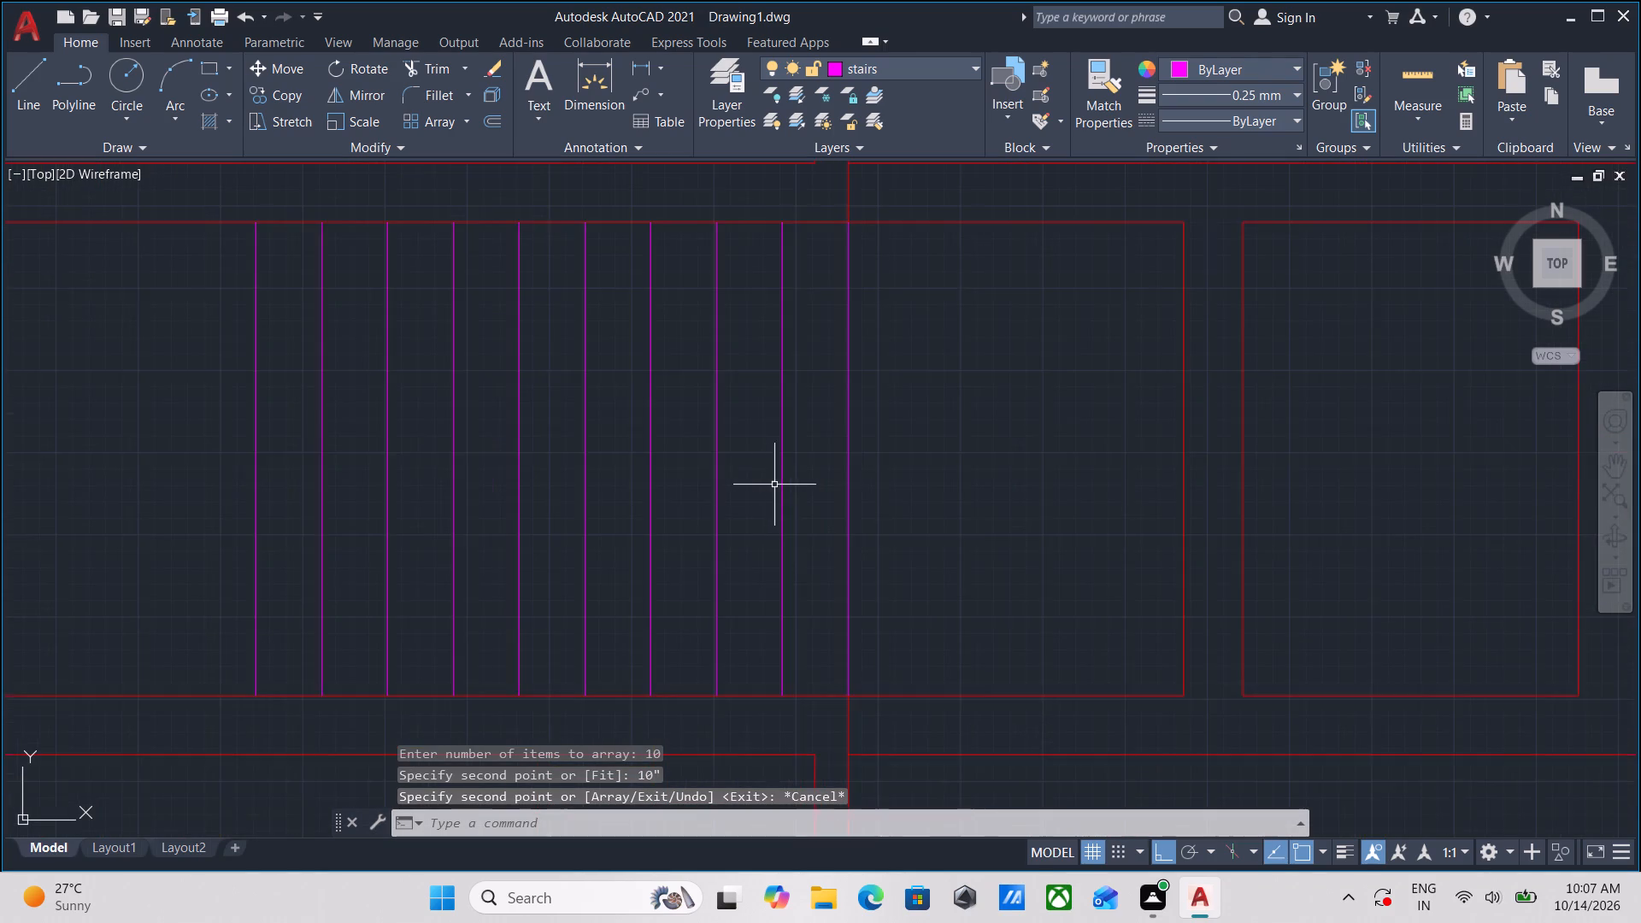
{"action": "scroll", "coordinate": [691, 505], "scroll_direction": "down", "scroll_amount": 1}
{"action": "middle_click_drag", "start_coordinate": [757, 494], "coordinate": [843, 488]}
{"action": "middle_click_drag", "start_coordinate": [506, 482], "coordinate": [809, 484]}
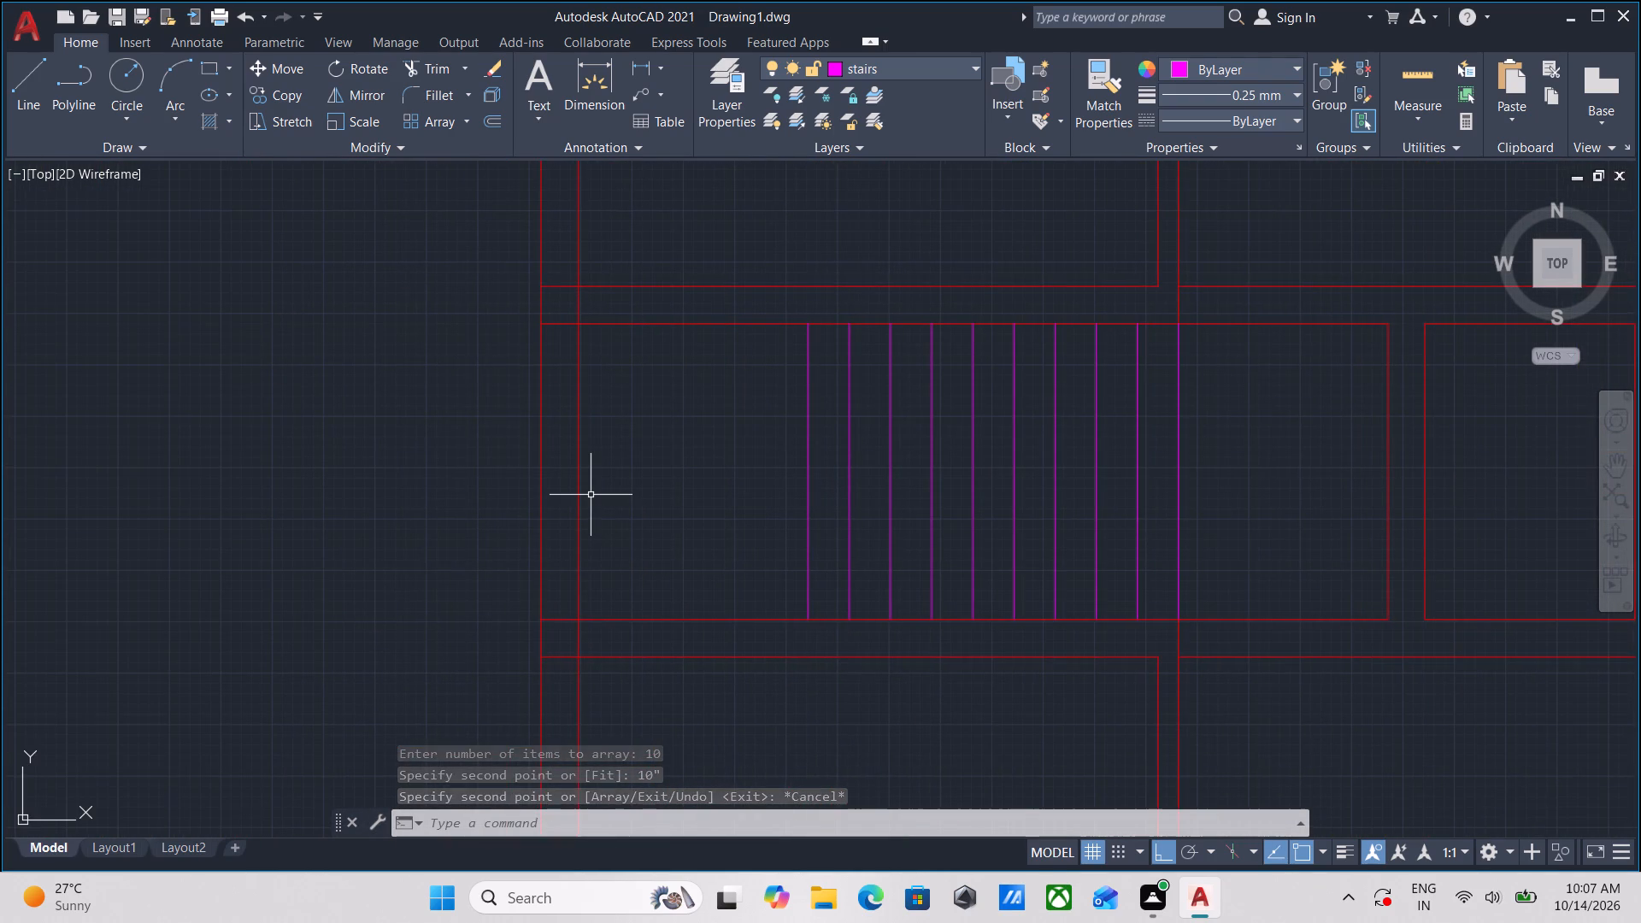
{"action": "type", "text": "mea"}
{"action": "key", "text": "Return"}
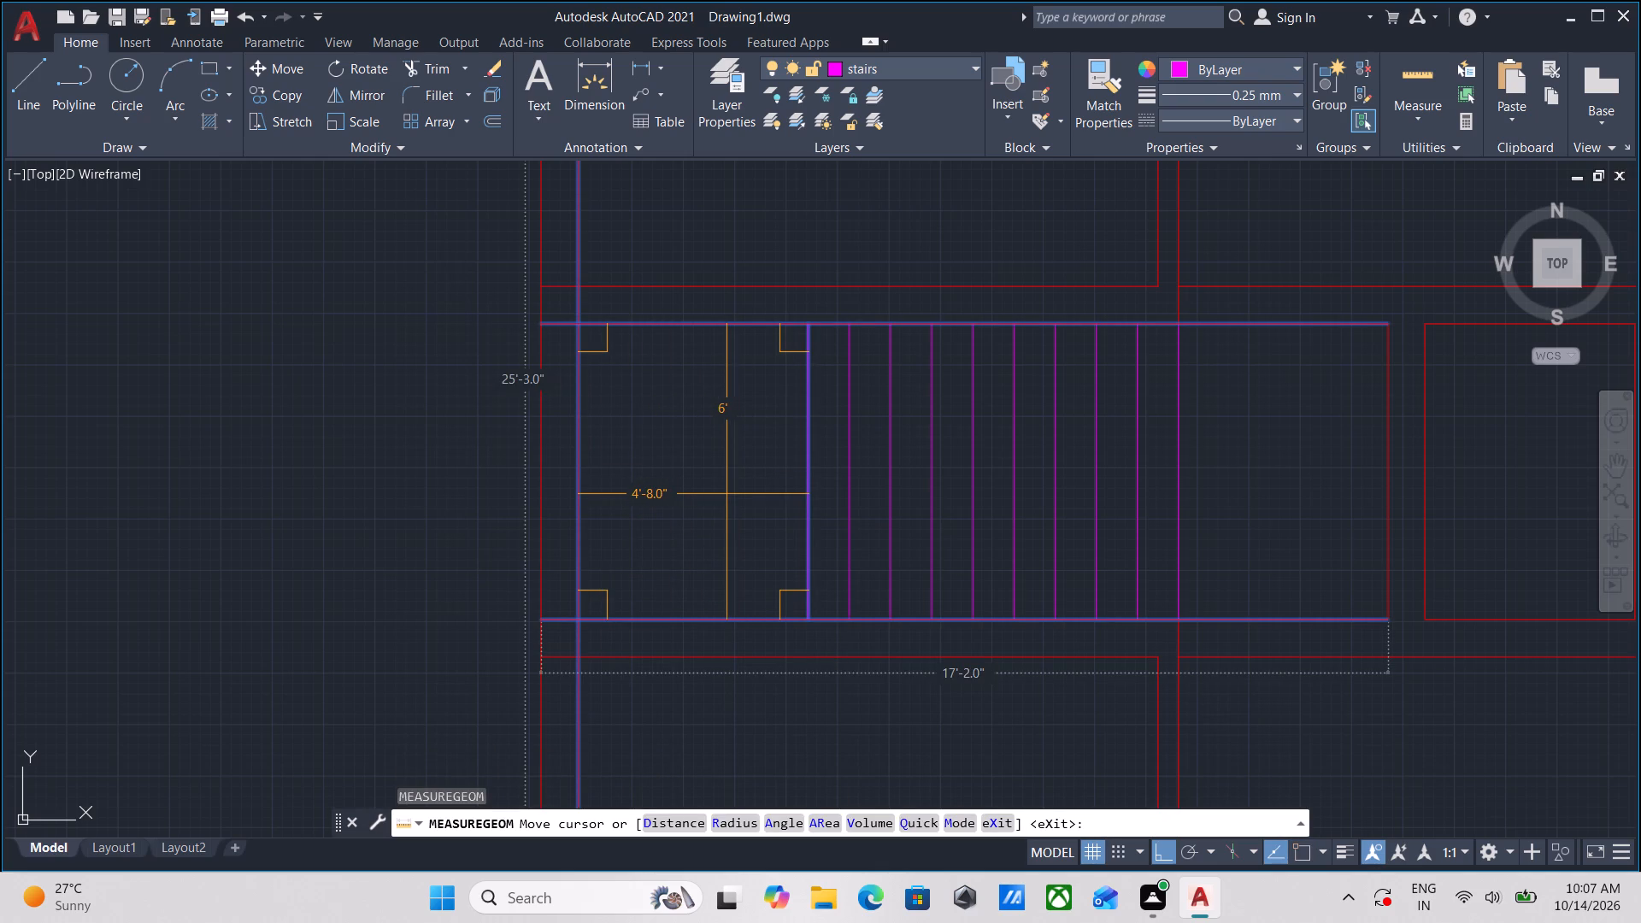
{"action": "key", "text": "Escape"}
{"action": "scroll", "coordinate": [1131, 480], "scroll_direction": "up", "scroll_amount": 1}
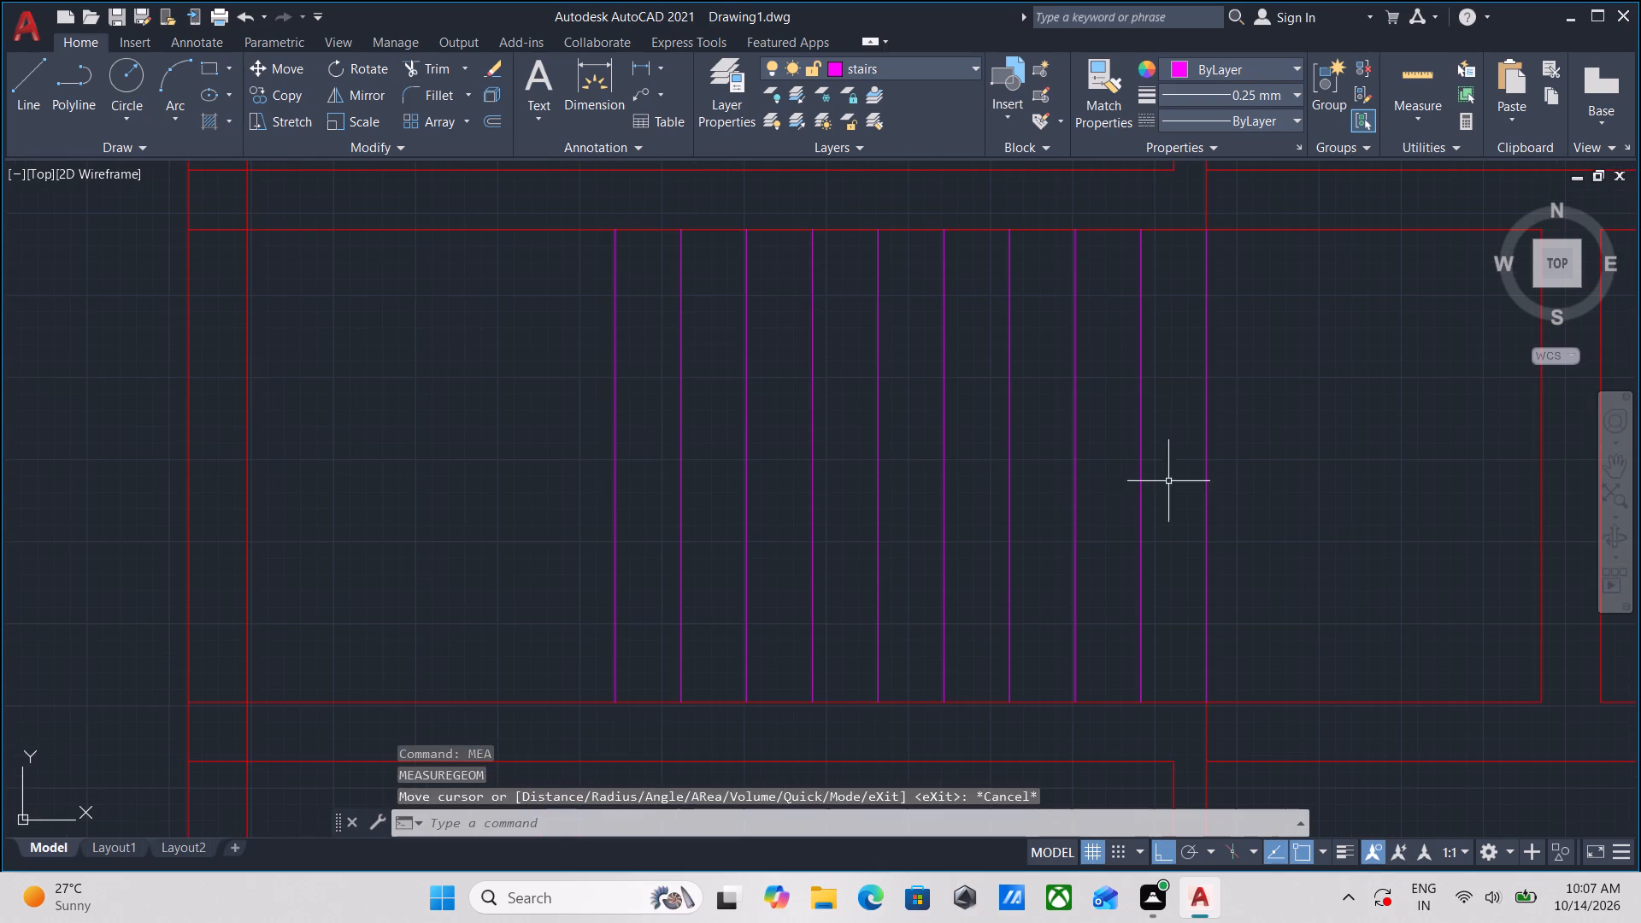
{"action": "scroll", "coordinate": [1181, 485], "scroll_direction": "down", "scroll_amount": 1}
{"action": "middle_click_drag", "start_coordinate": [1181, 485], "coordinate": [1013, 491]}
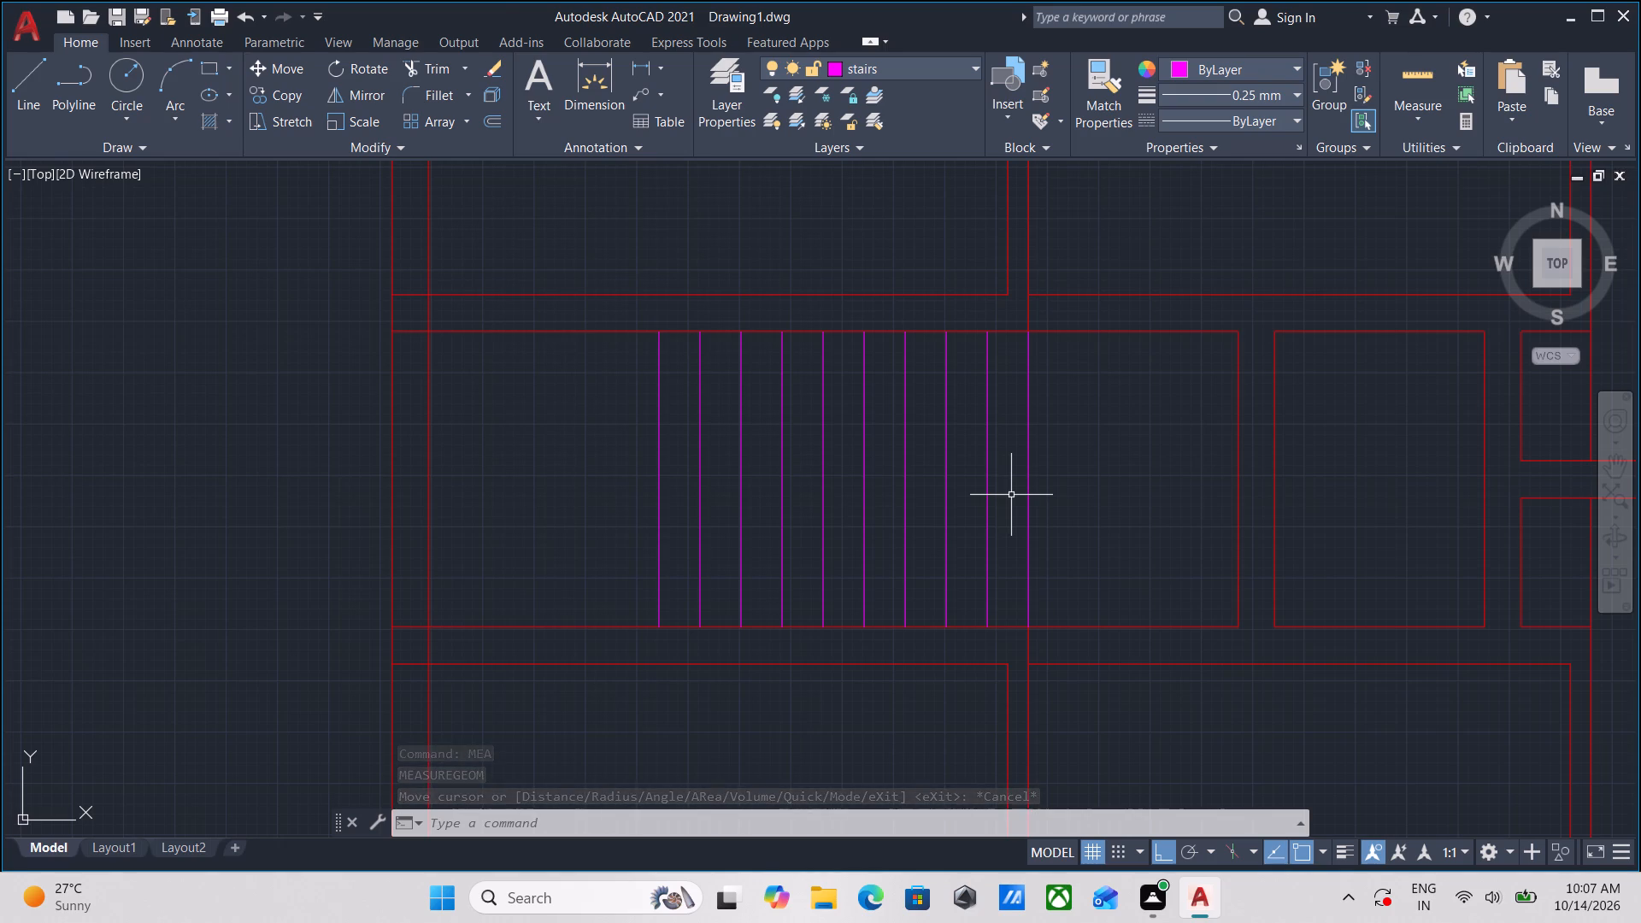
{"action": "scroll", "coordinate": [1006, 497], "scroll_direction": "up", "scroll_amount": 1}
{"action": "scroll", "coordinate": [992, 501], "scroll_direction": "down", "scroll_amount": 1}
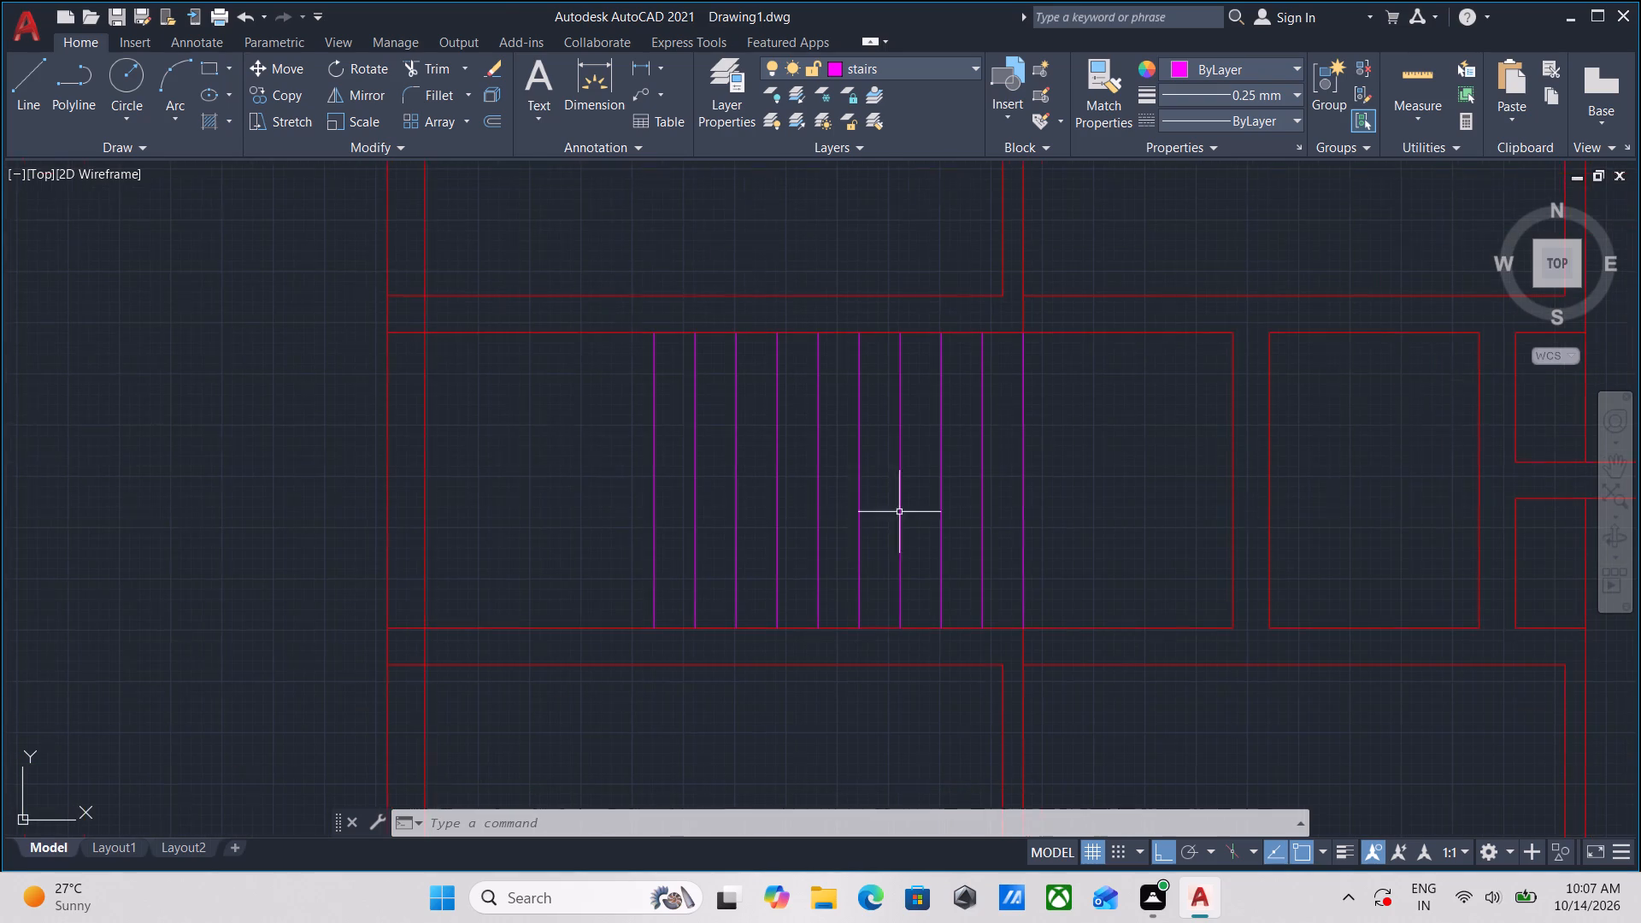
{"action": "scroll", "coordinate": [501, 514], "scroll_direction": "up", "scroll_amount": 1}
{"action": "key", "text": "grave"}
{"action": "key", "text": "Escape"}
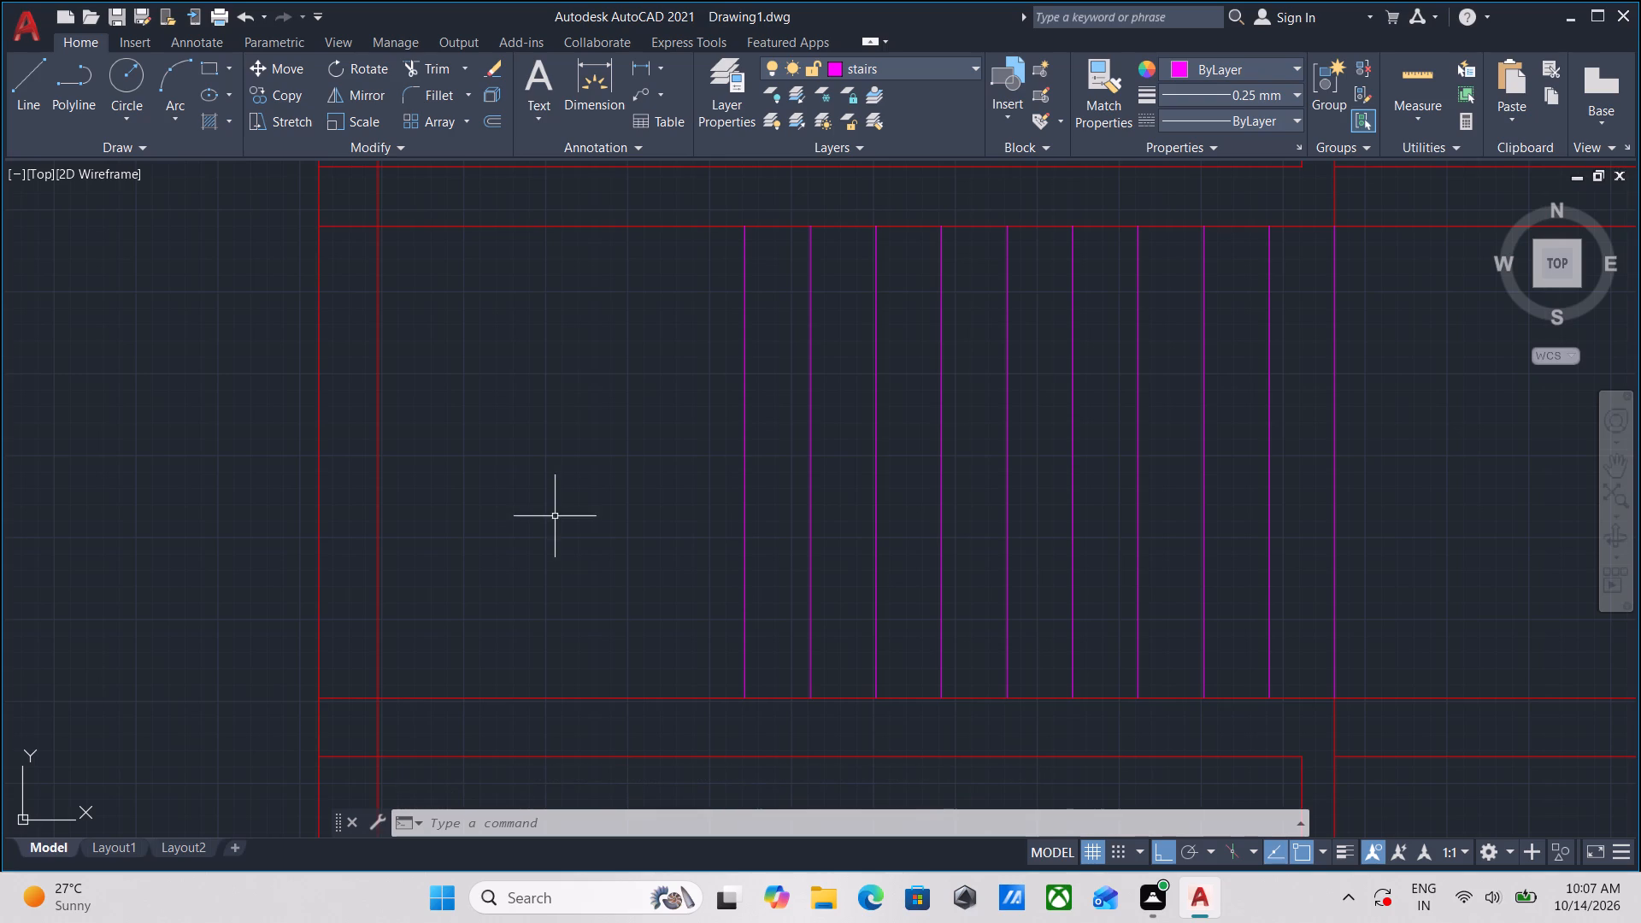
Draw a 7'-6" horizontal line through the treads' midpoints, from the easternmost to the westernmost tread line.
{"action": "scroll", "coordinate": [760, 522], "scroll_direction": "down", "scroll_amount": 1}
{"action": "middle_click_drag", "start_coordinate": [612, 513], "coordinate": [297, 522]}
{"action": "scroll", "coordinate": [351, 489], "scroll_direction": "down", "scroll_amount": 2}
{"action": "middle_click_drag", "start_coordinate": [341, 492], "coordinate": [269, 514]}
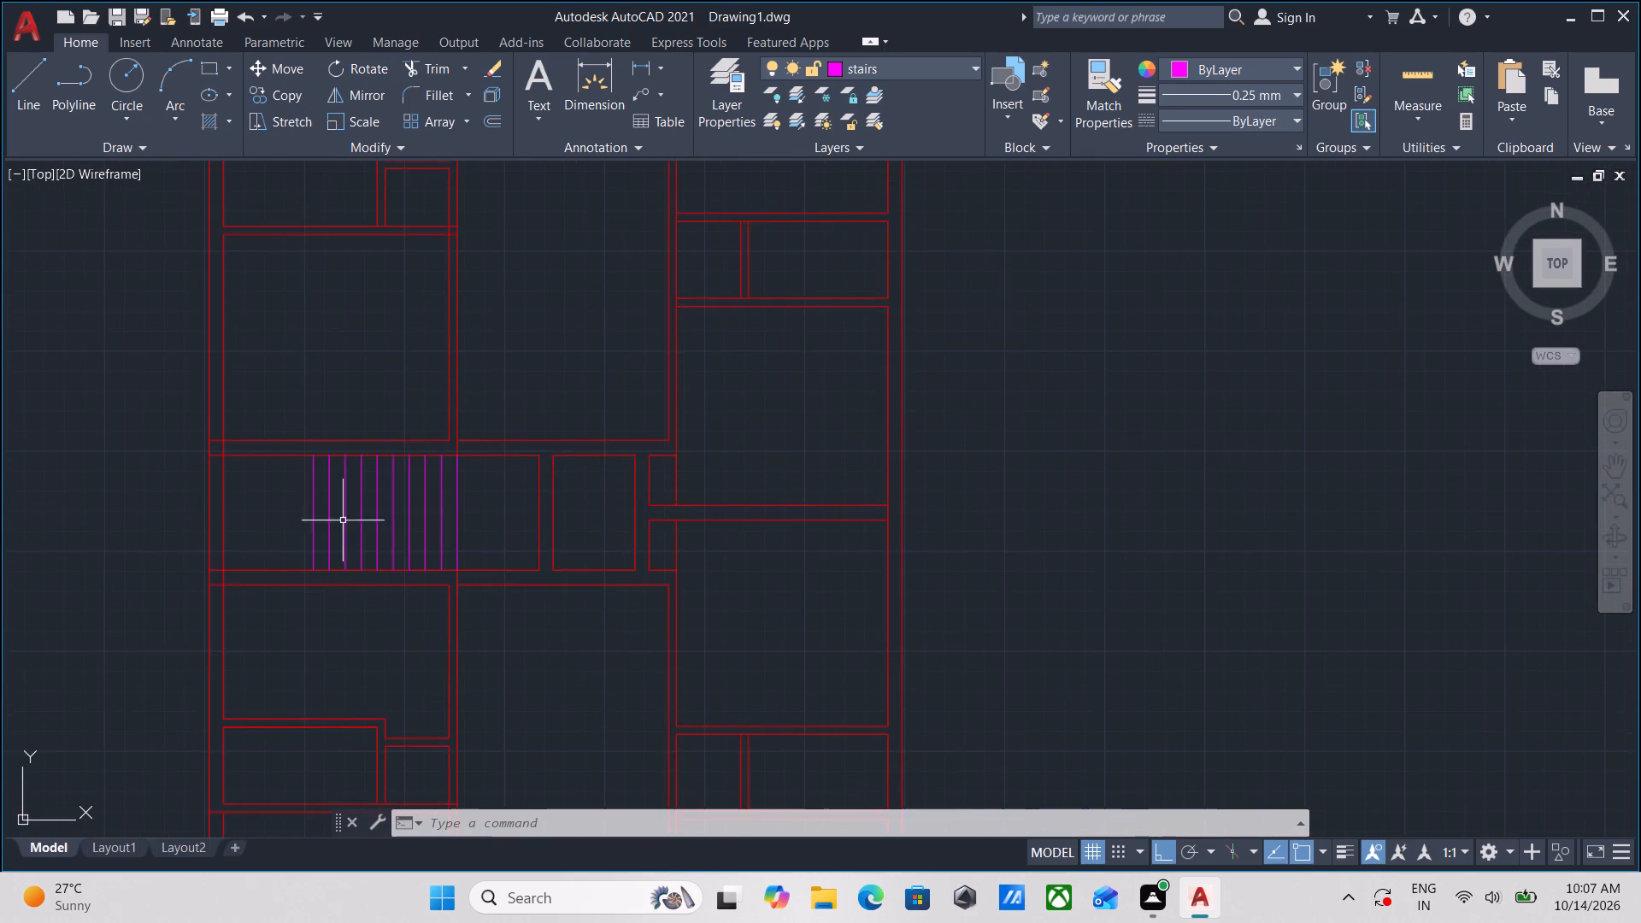
{"action": "scroll", "coordinate": [462, 519], "scroll_direction": "up", "scroll_amount": 2}
{"action": "middle_click_drag", "start_coordinate": [462, 519], "coordinate": [546, 517]}
{"action": "middle_click_drag", "start_coordinate": [569, 515], "coordinate": [618, 512]}
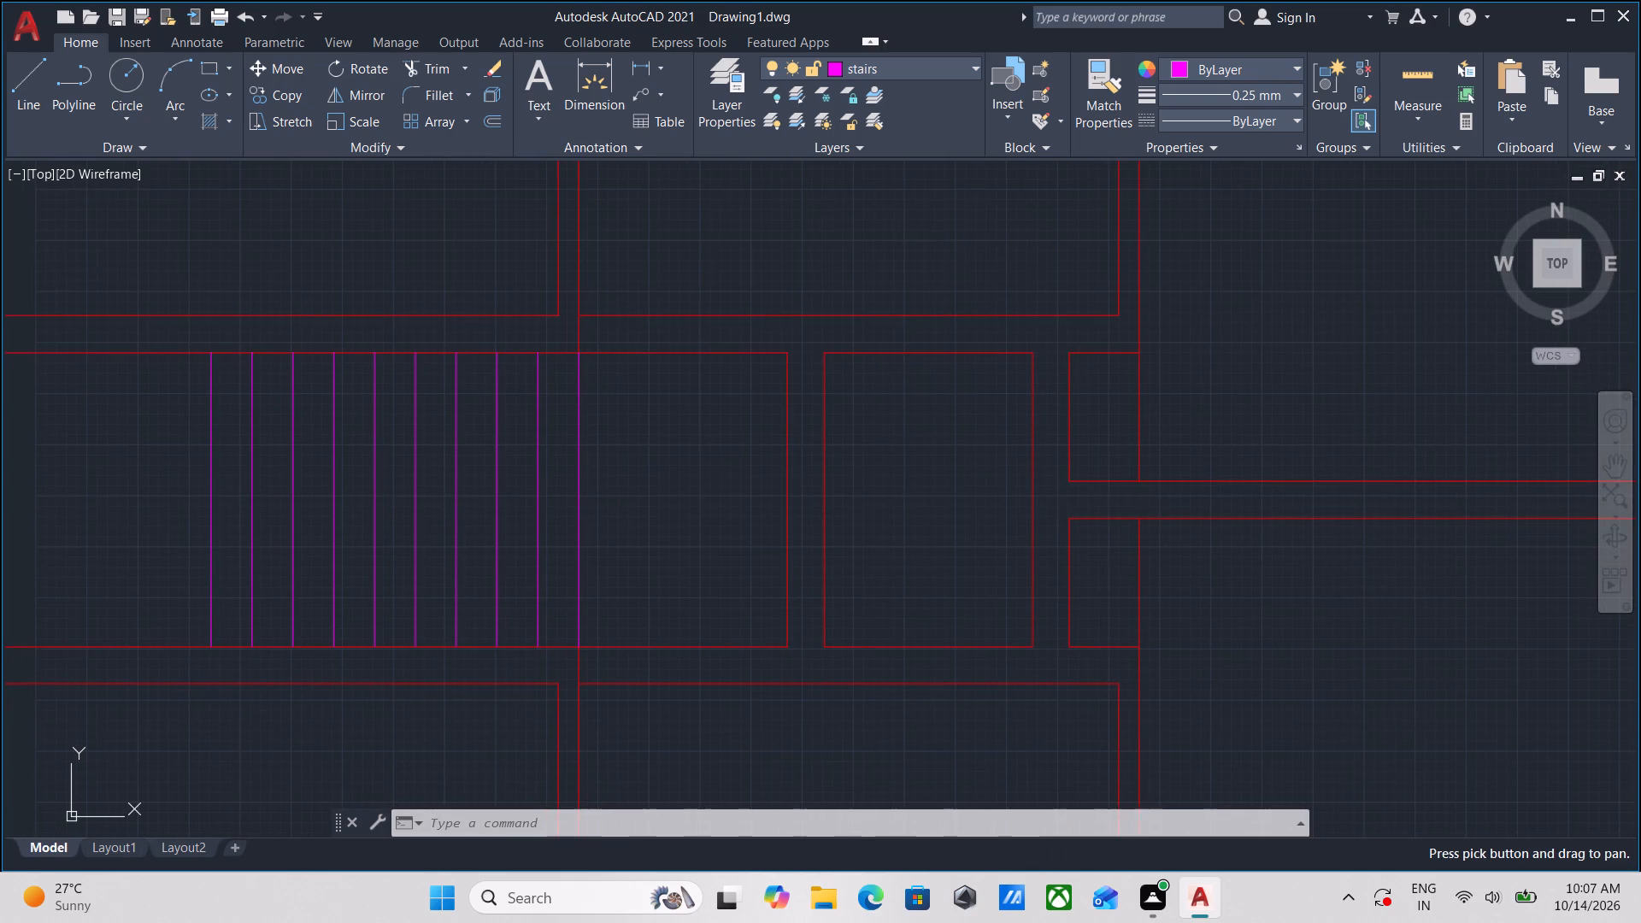
{"action": "key", "text": "l"}
{"action": "key", "text": "Return"}
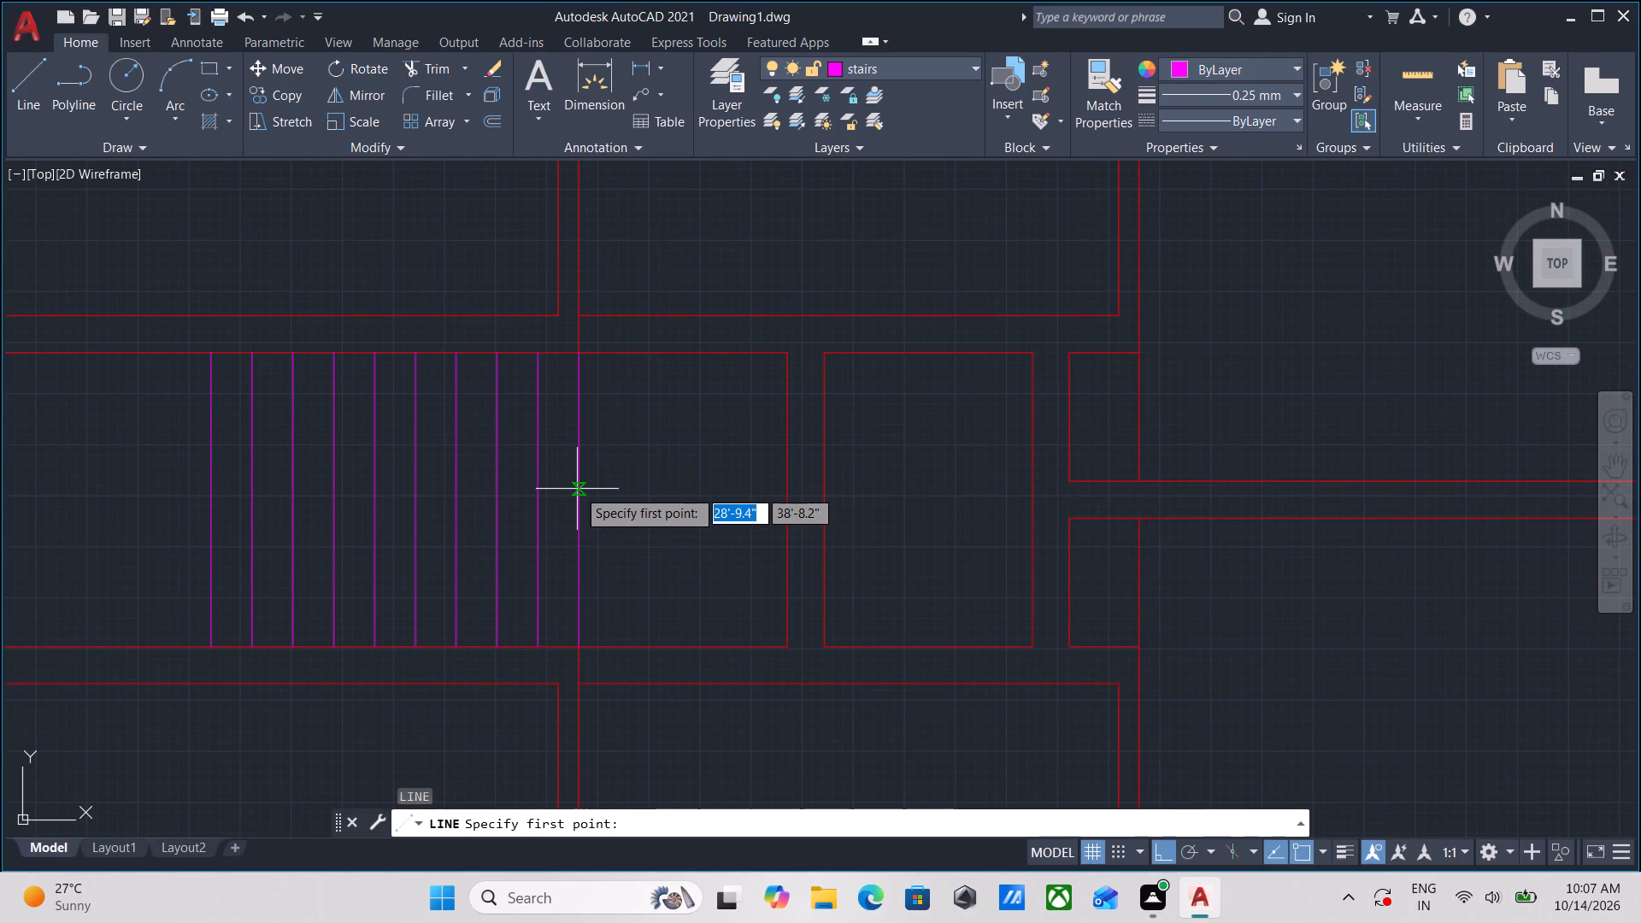
{"action": "left_click", "coordinate": [577, 497]}
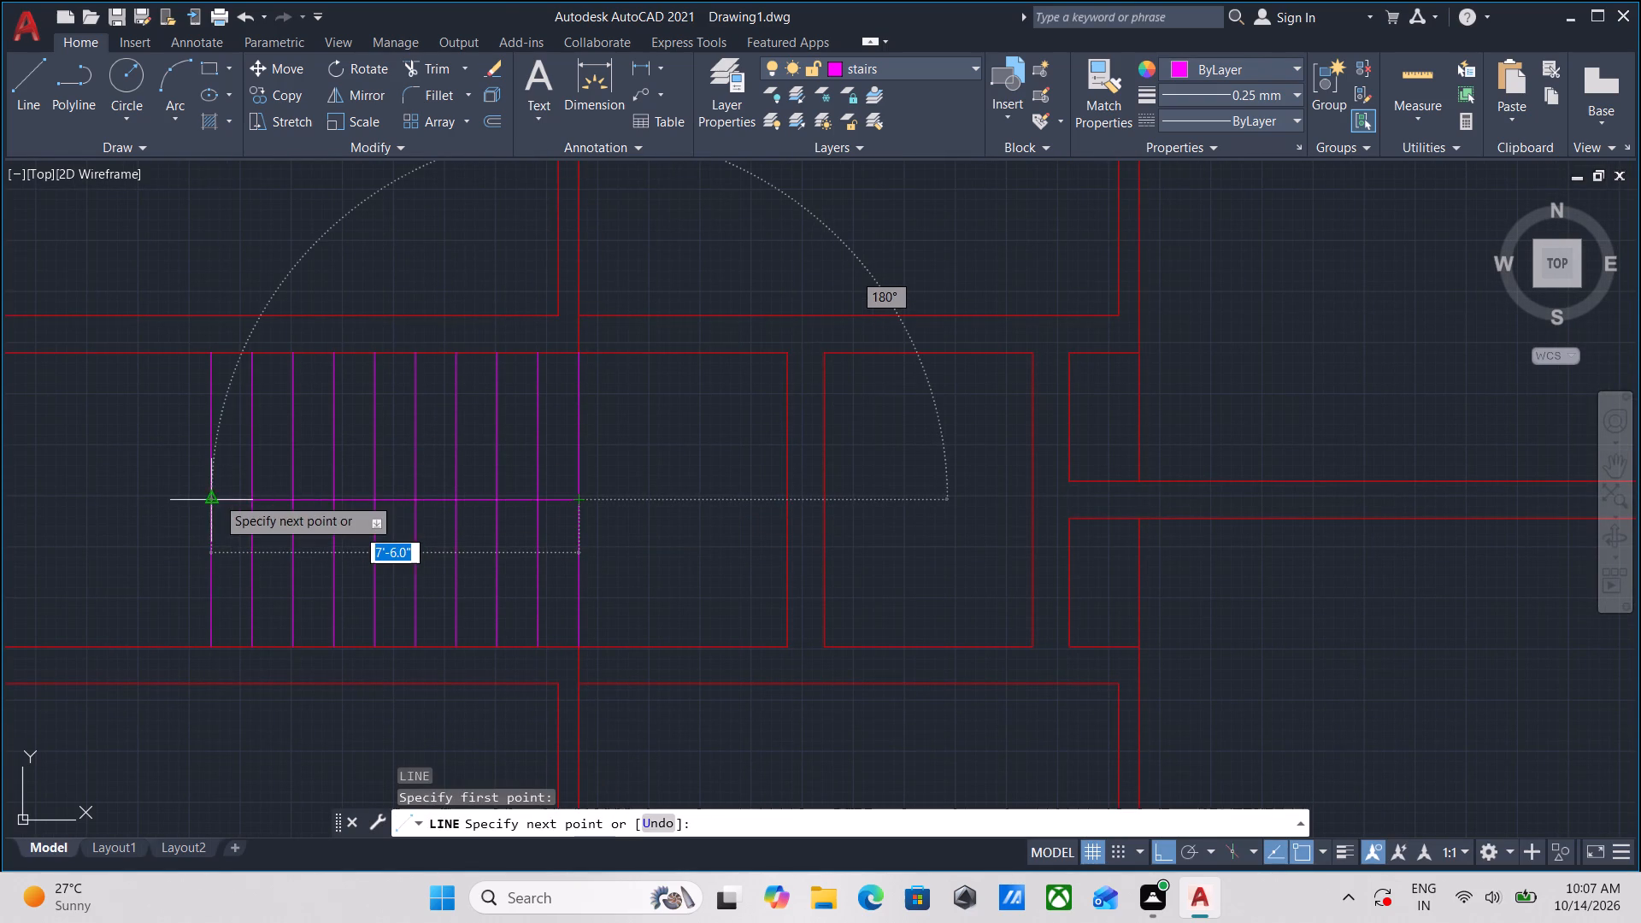
{"action": "left_click", "coordinate": [216, 497]}
{"action": "middle_click_drag", "start_coordinate": [216, 497], "coordinate": [627, 469]}
{"action": "key", "text": "Escape"}
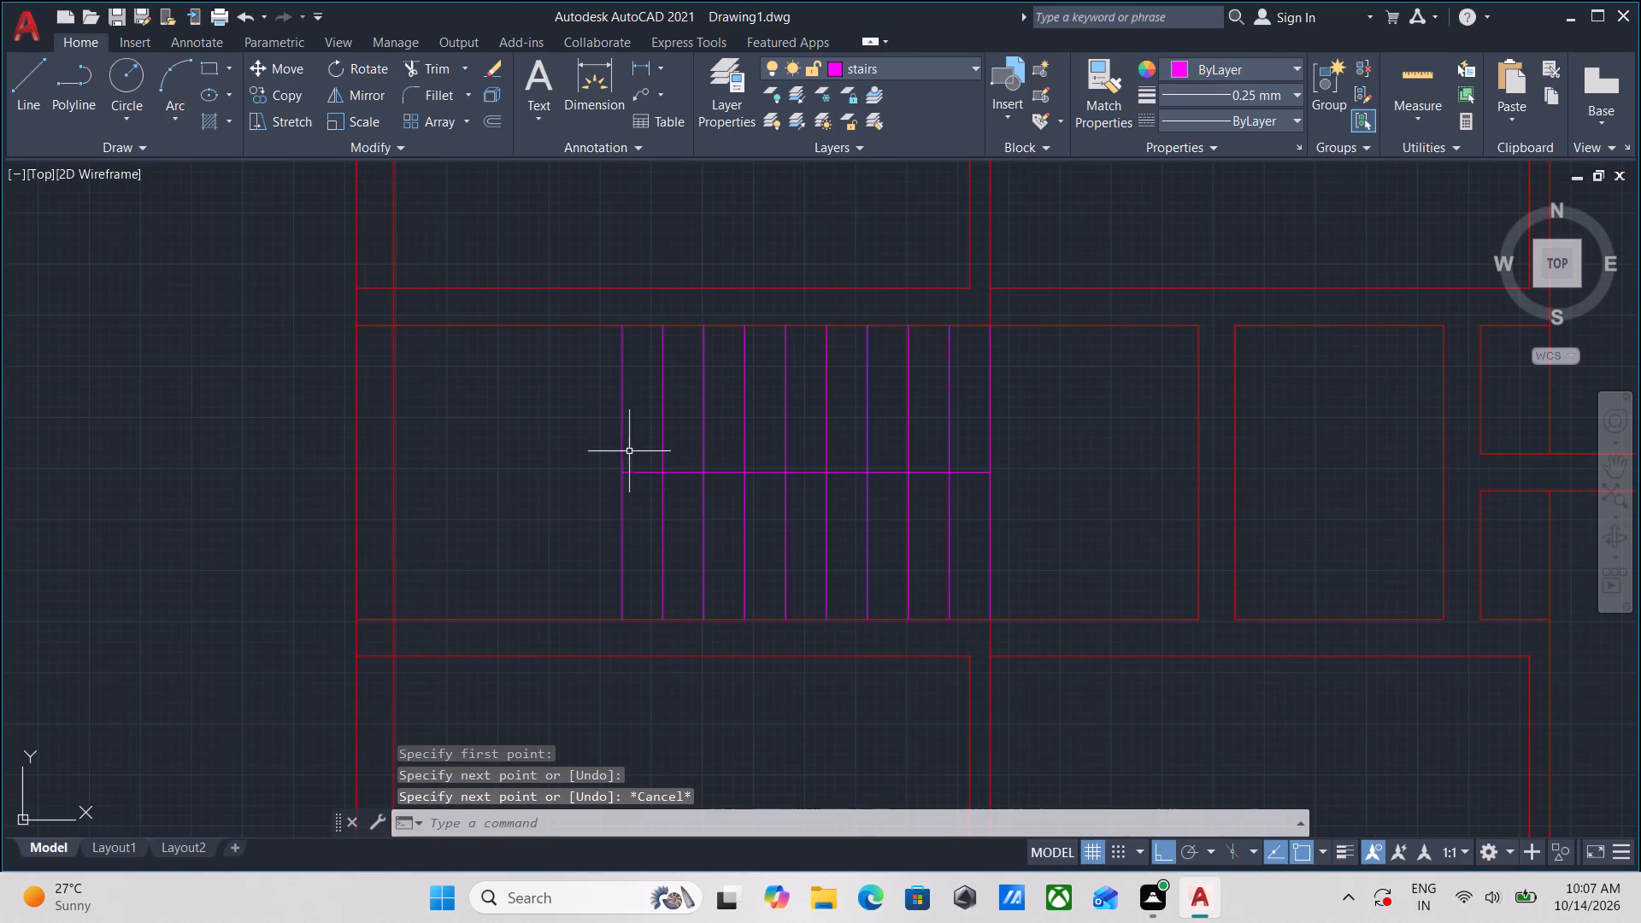
Offset the westernmost tread line 3' to the west to mark the stair landing's edge.
{"action": "scroll", "coordinate": [632, 452], "scroll_direction": "up", "scroll_amount": 2}
{"action": "scroll", "coordinate": [632, 452], "scroll_direction": "down", "scroll_amount": 2}
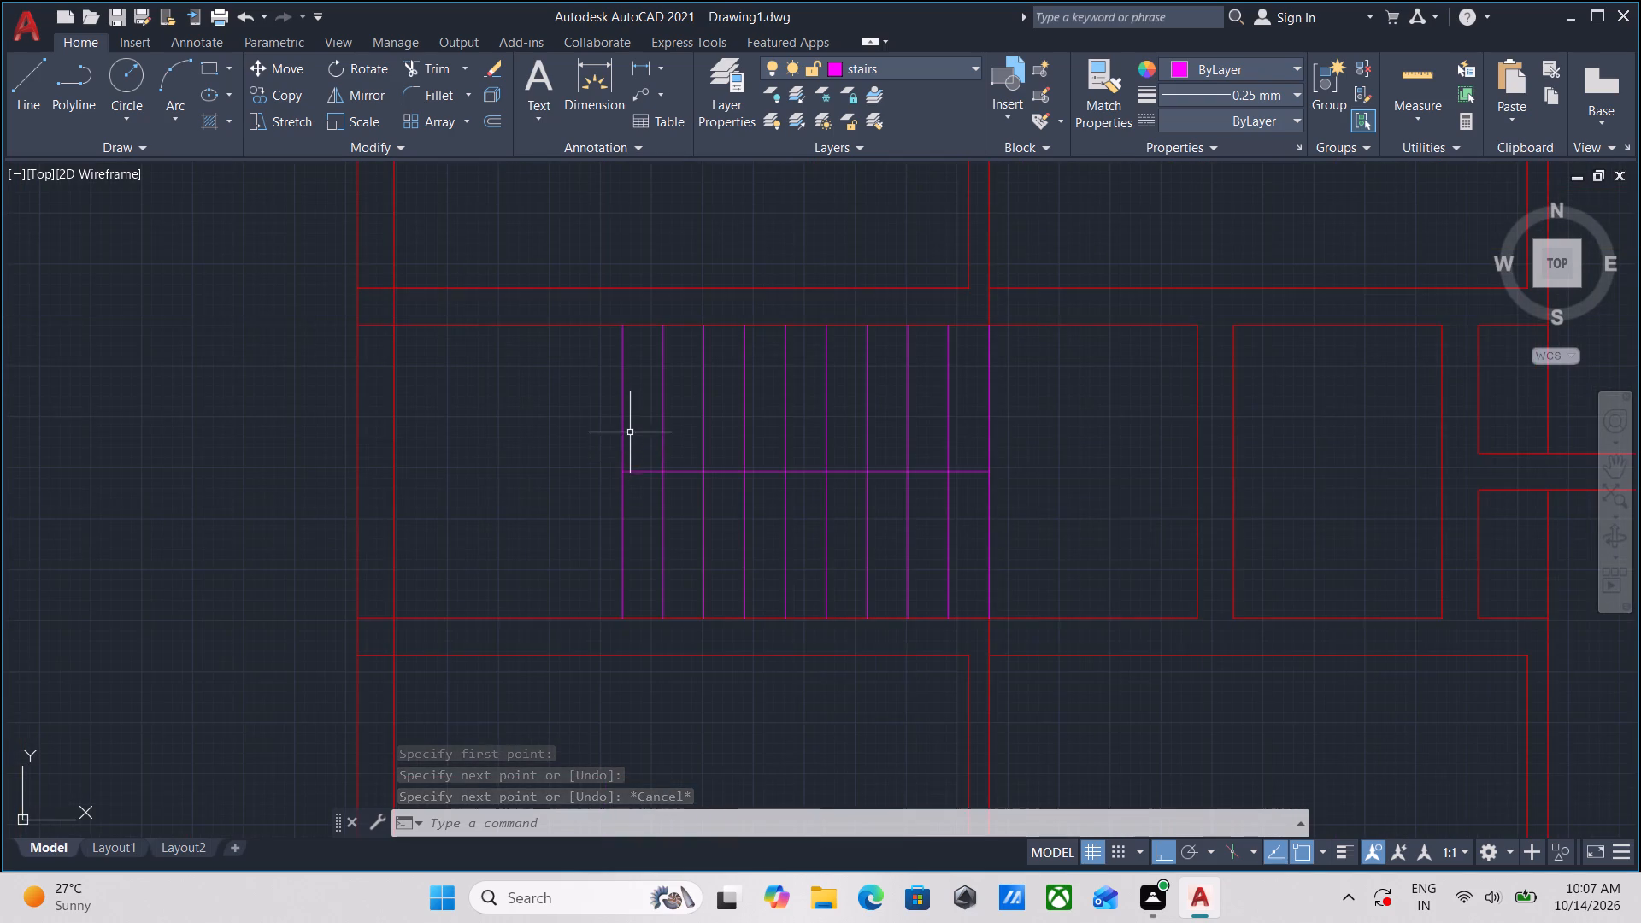
{"action": "scroll", "coordinate": [632, 428], "scroll_direction": "up", "scroll_amount": 1}
{"action": "left_click", "coordinate": [632, 428]}
{"action": "left_click", "coordinate": [581, 395]}
{"action": "scroll", "coordinate": [575, 396], "scroll_direction": "down", "scroll_amount": 1}
{"action": "middle_click_drag", "start_coordinate": [575, 396], "coordinate": [598, 435]}
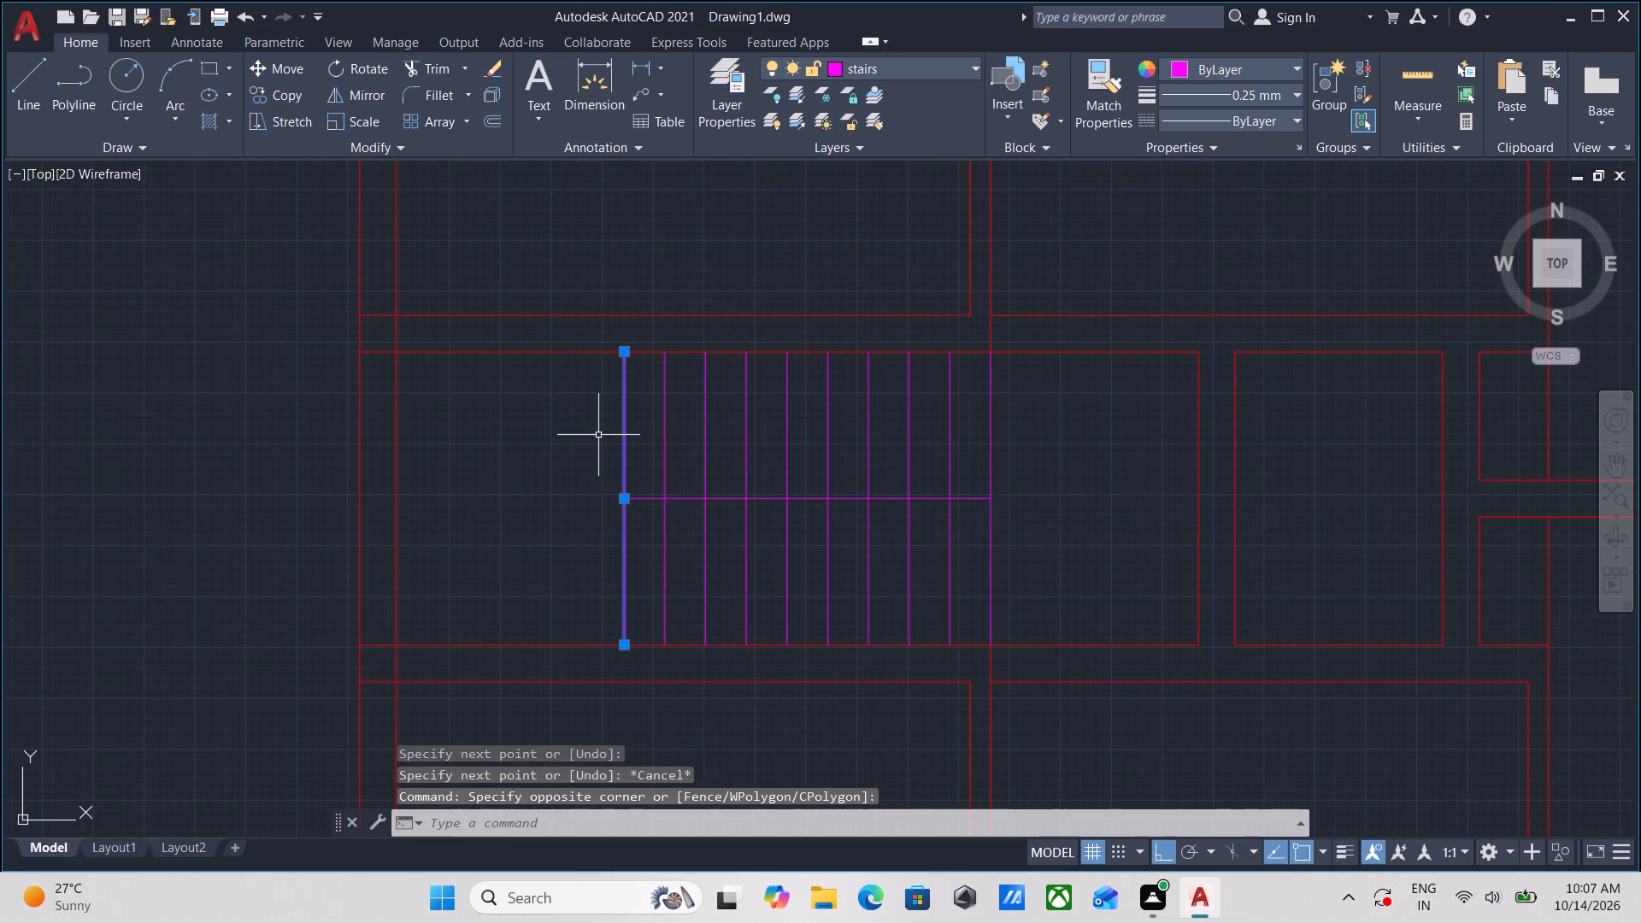
{"action": "key", "text": "o"}
{"action": "key", "text": "Return"}
{"action": "left_click", "coordinate": [625, 462]}
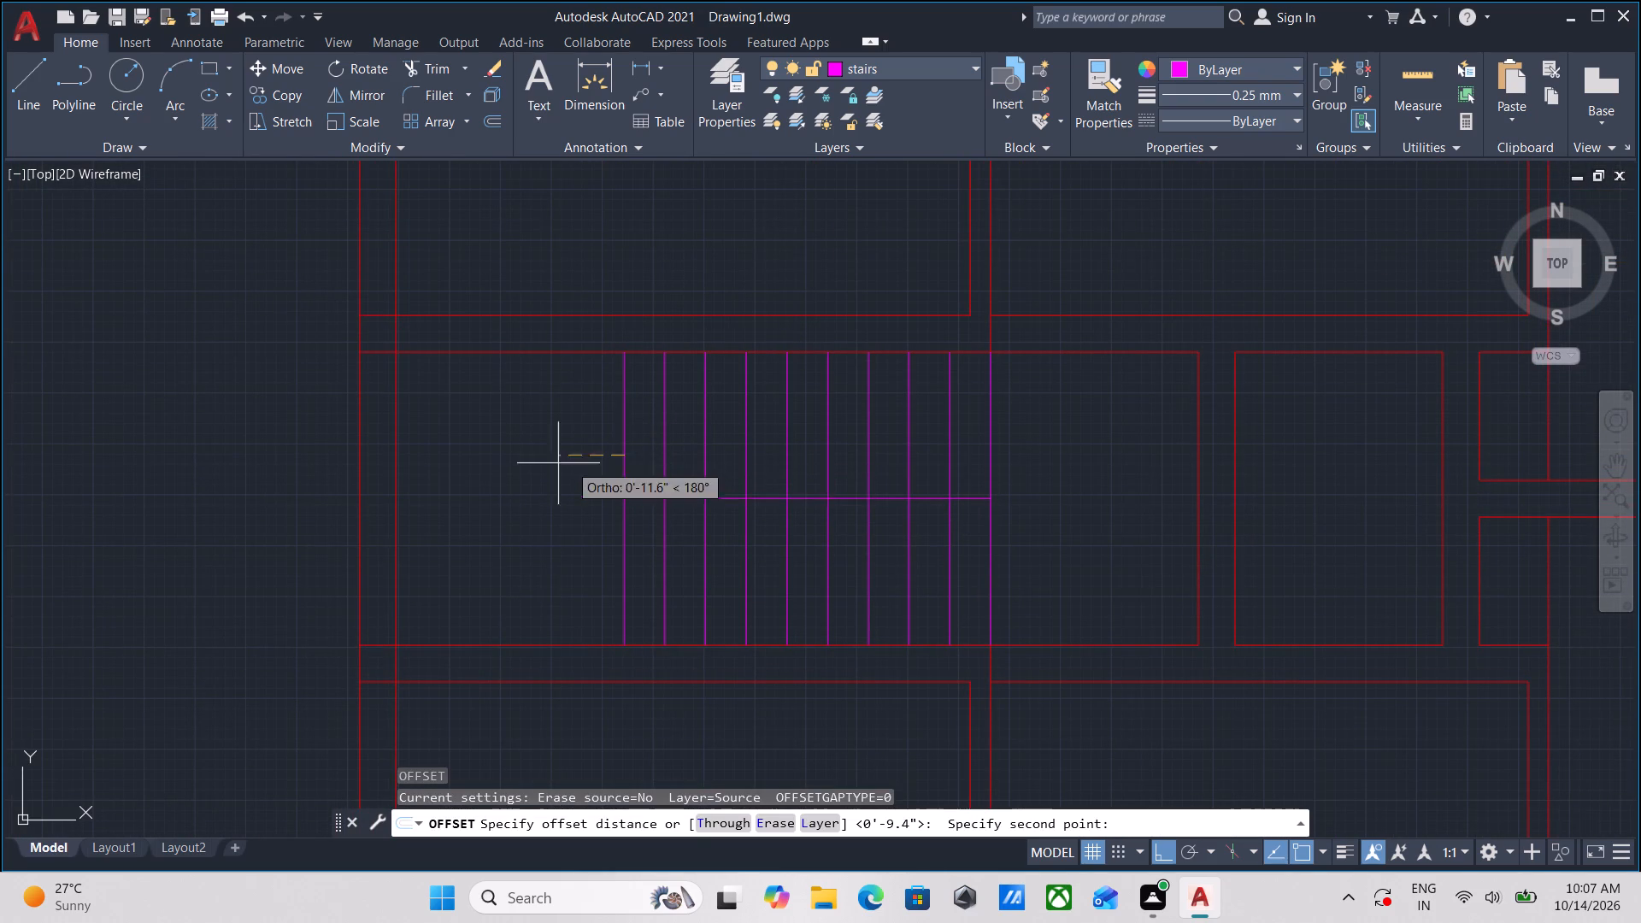
{"action": "left_click", "coordinate": [531, 464]}
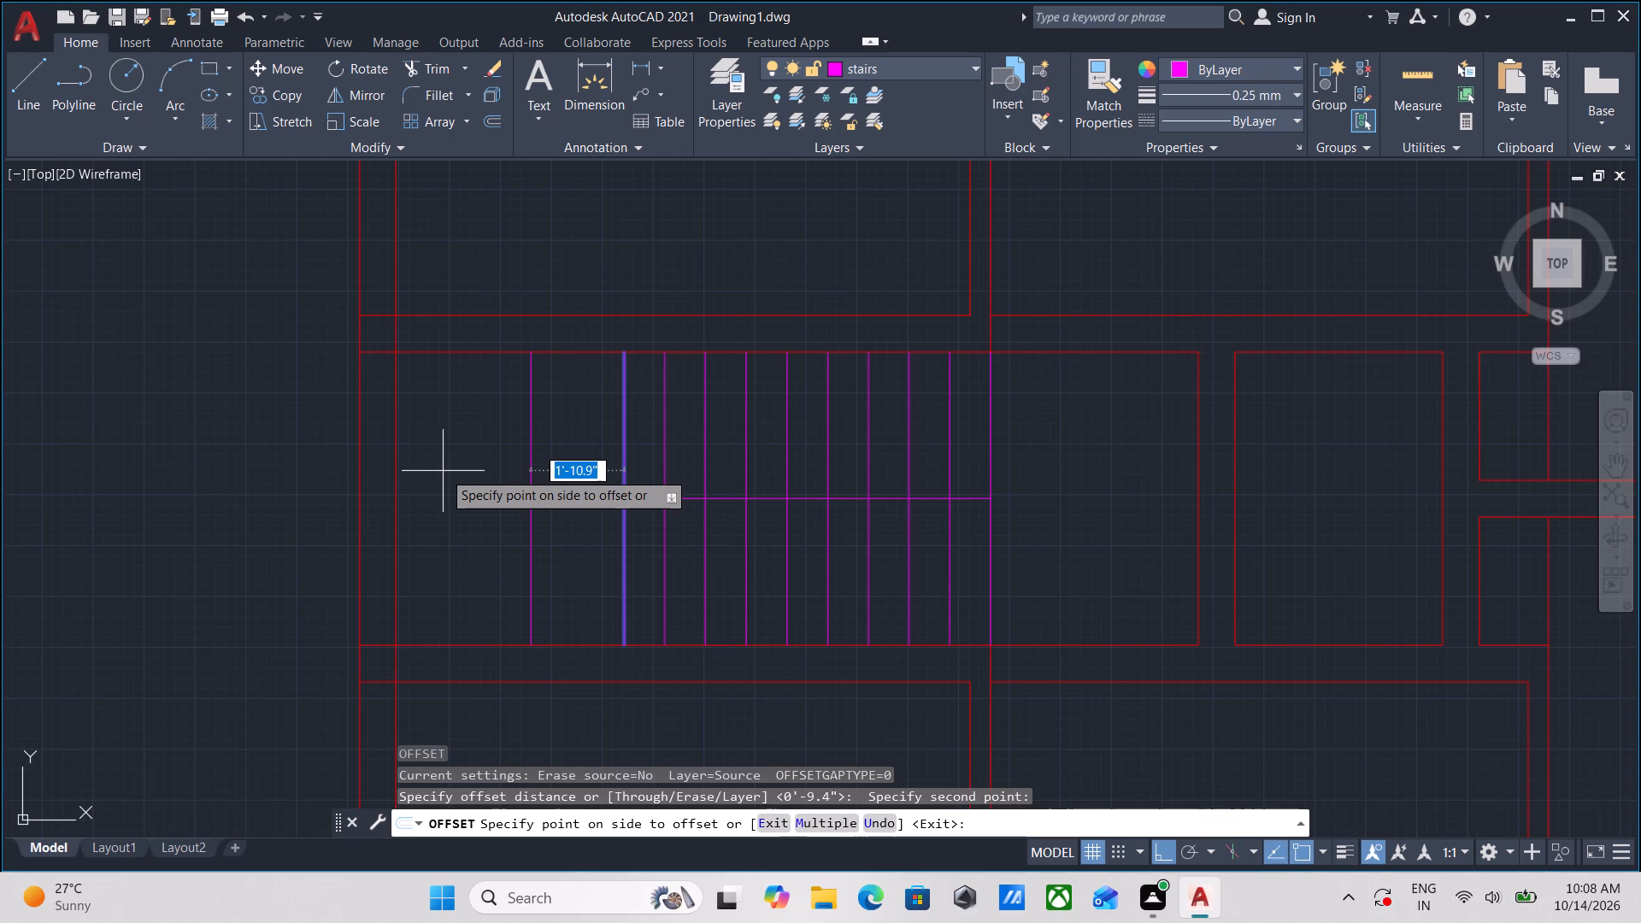
{"action": "type", "text": "3'"}
{"action": "key", "text": "Return"}
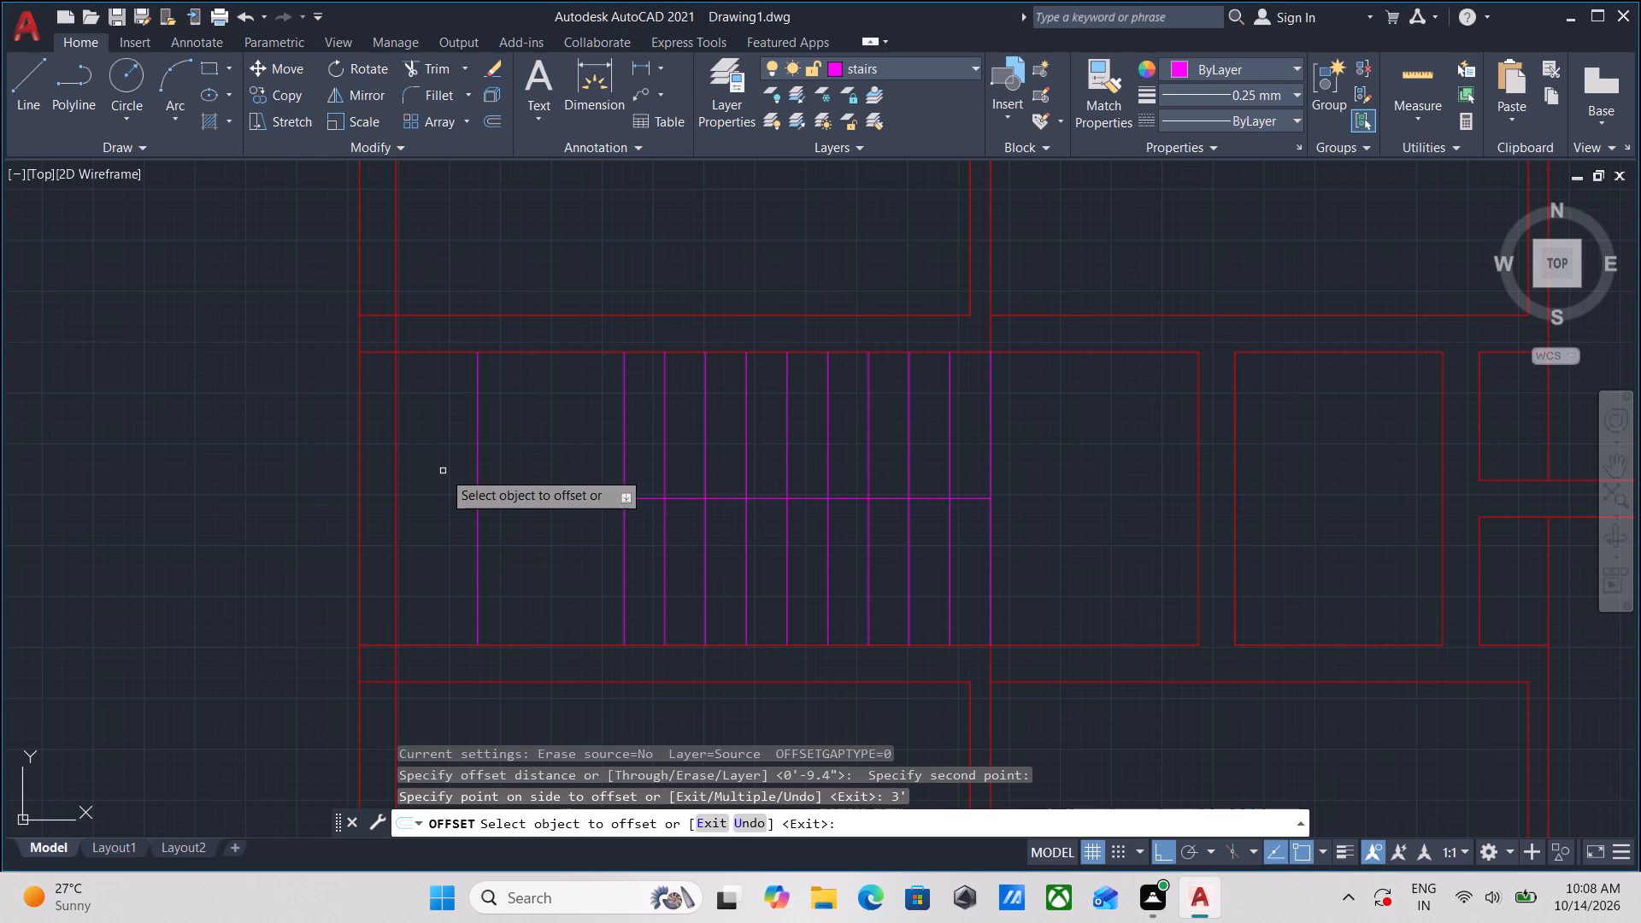
Offset the landing's west edge line 9" to the west for the wall thickness.
{"action": "left_click", "coordinate": [476, 506]}
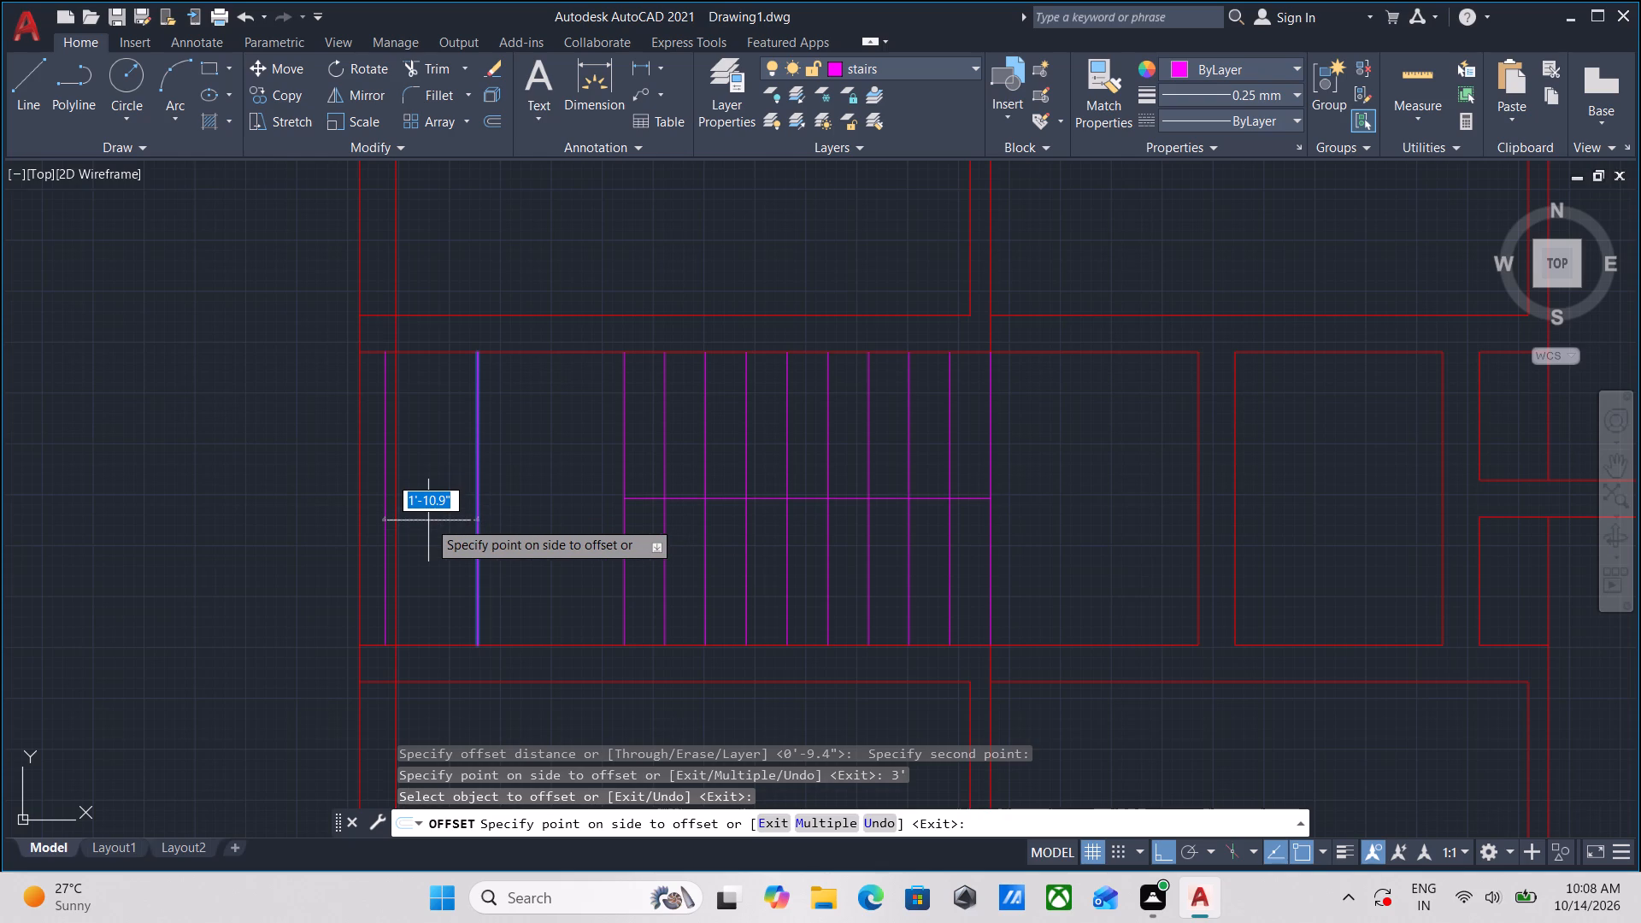
{"action": "key", "text": "9"}
{"action": "key", "text": "Return"}
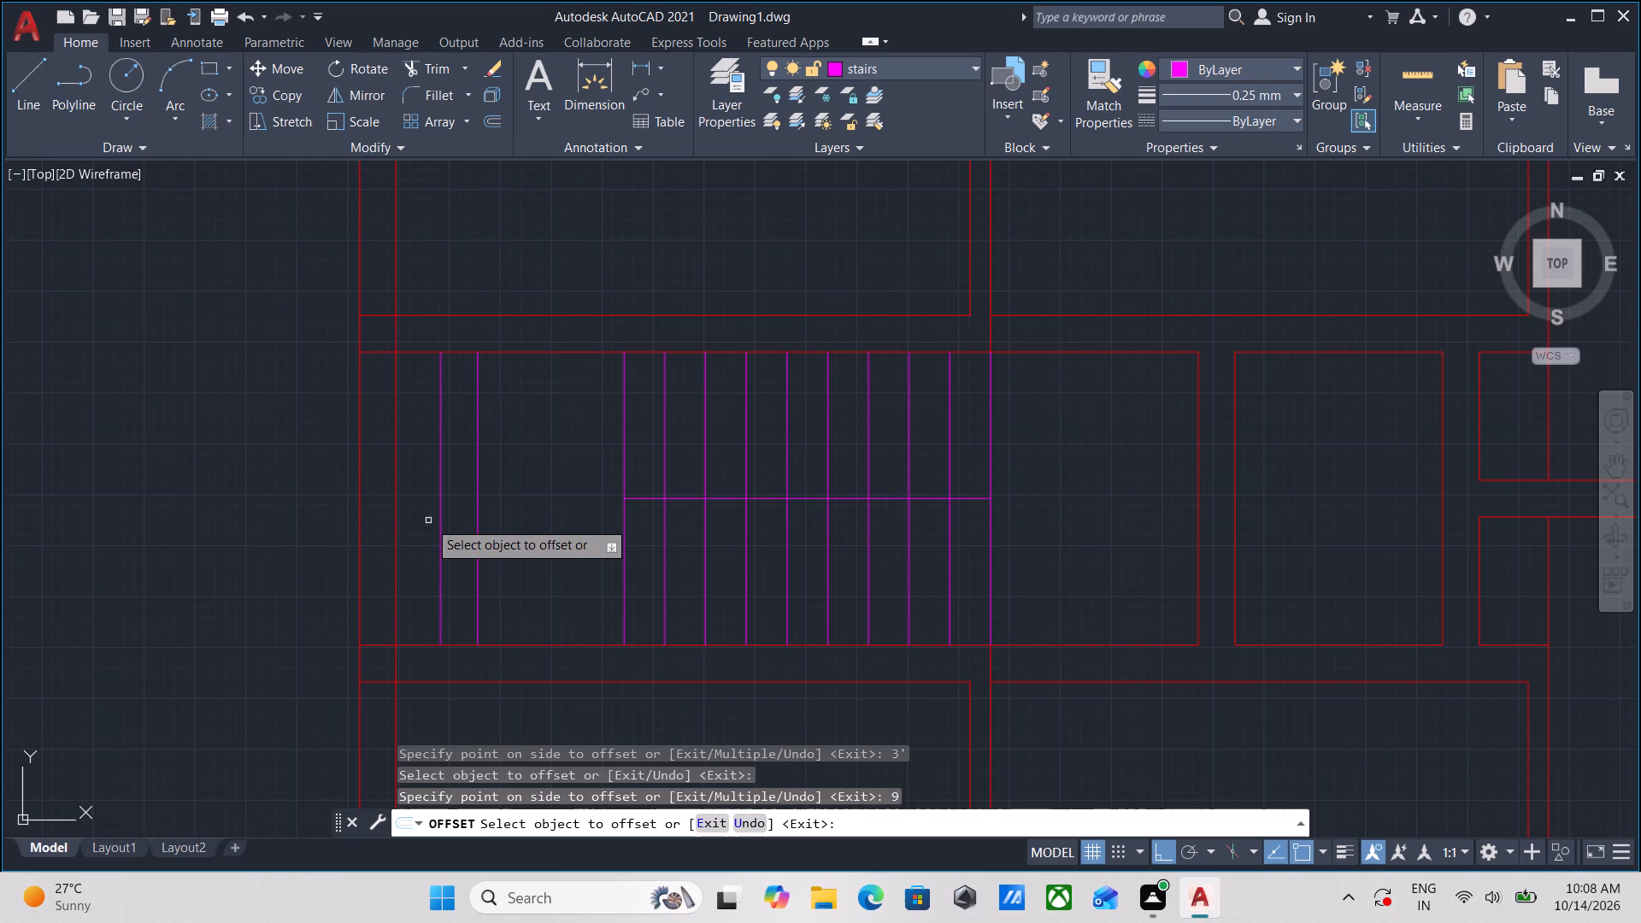
{"action": "key", "text": "Escape"}
Move the two offset lines west of the landing to the walls layer.
{"action": "scroll", "coordinate": [428, 520], "scroll_direction": "down", "scroll_amount": 1}
{"action": "scroll", "coordinate": [464, 490], "scroll_direction": "up", "scroll_amount": 1}
{"action": "left_click", "coordinate": [475, 536]}
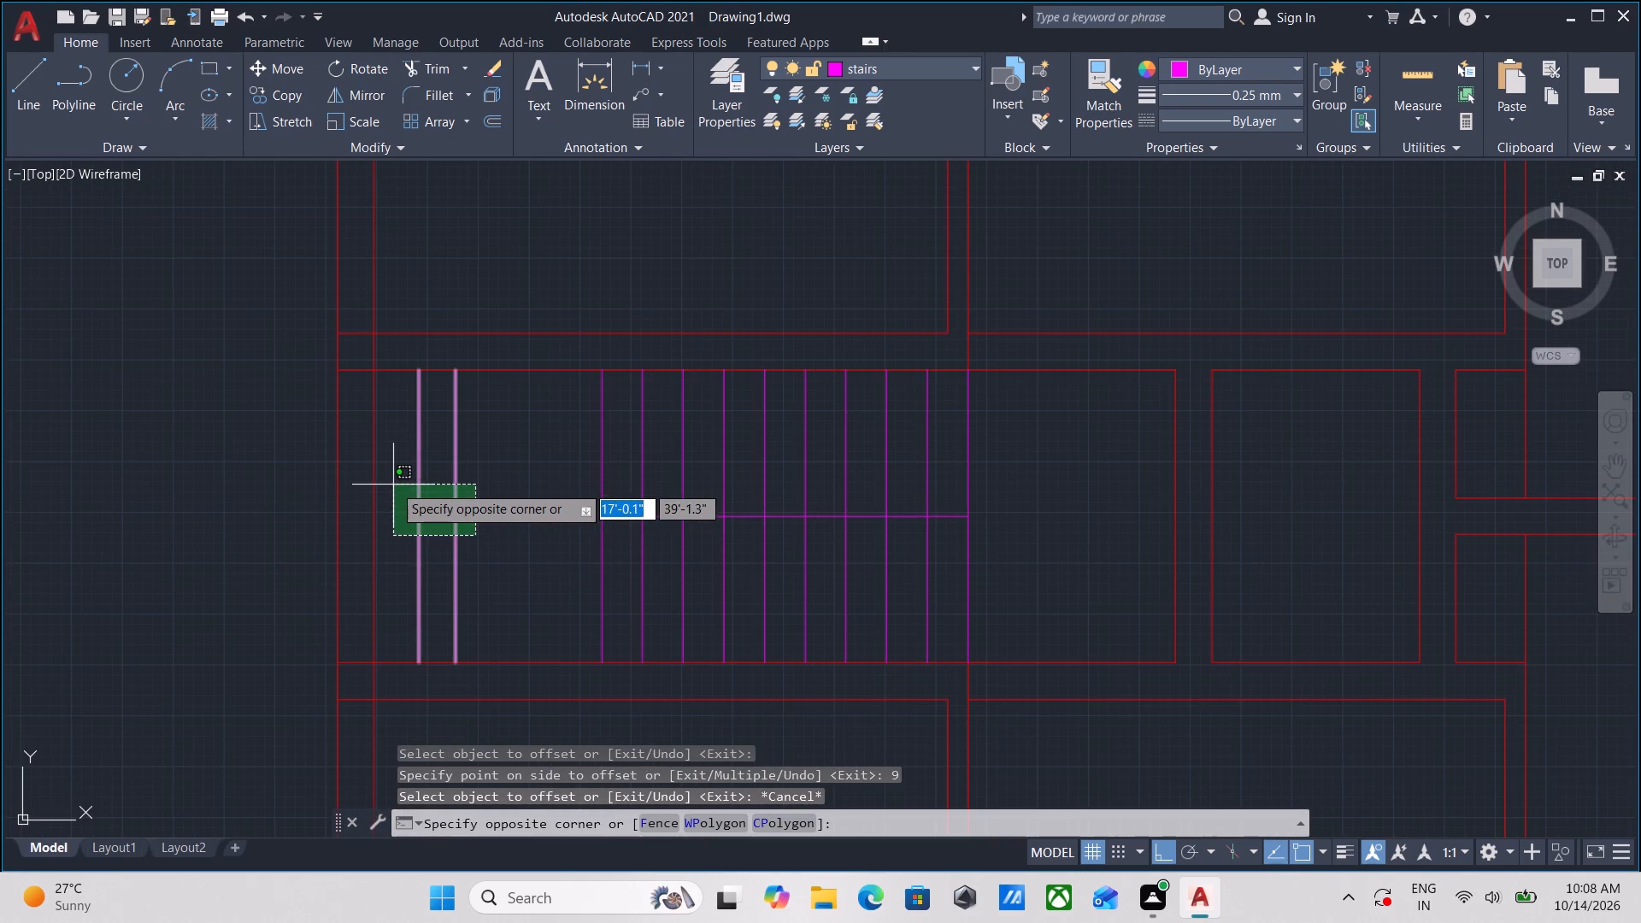
{"action": "left_click", "coordinate": [393, 485]}
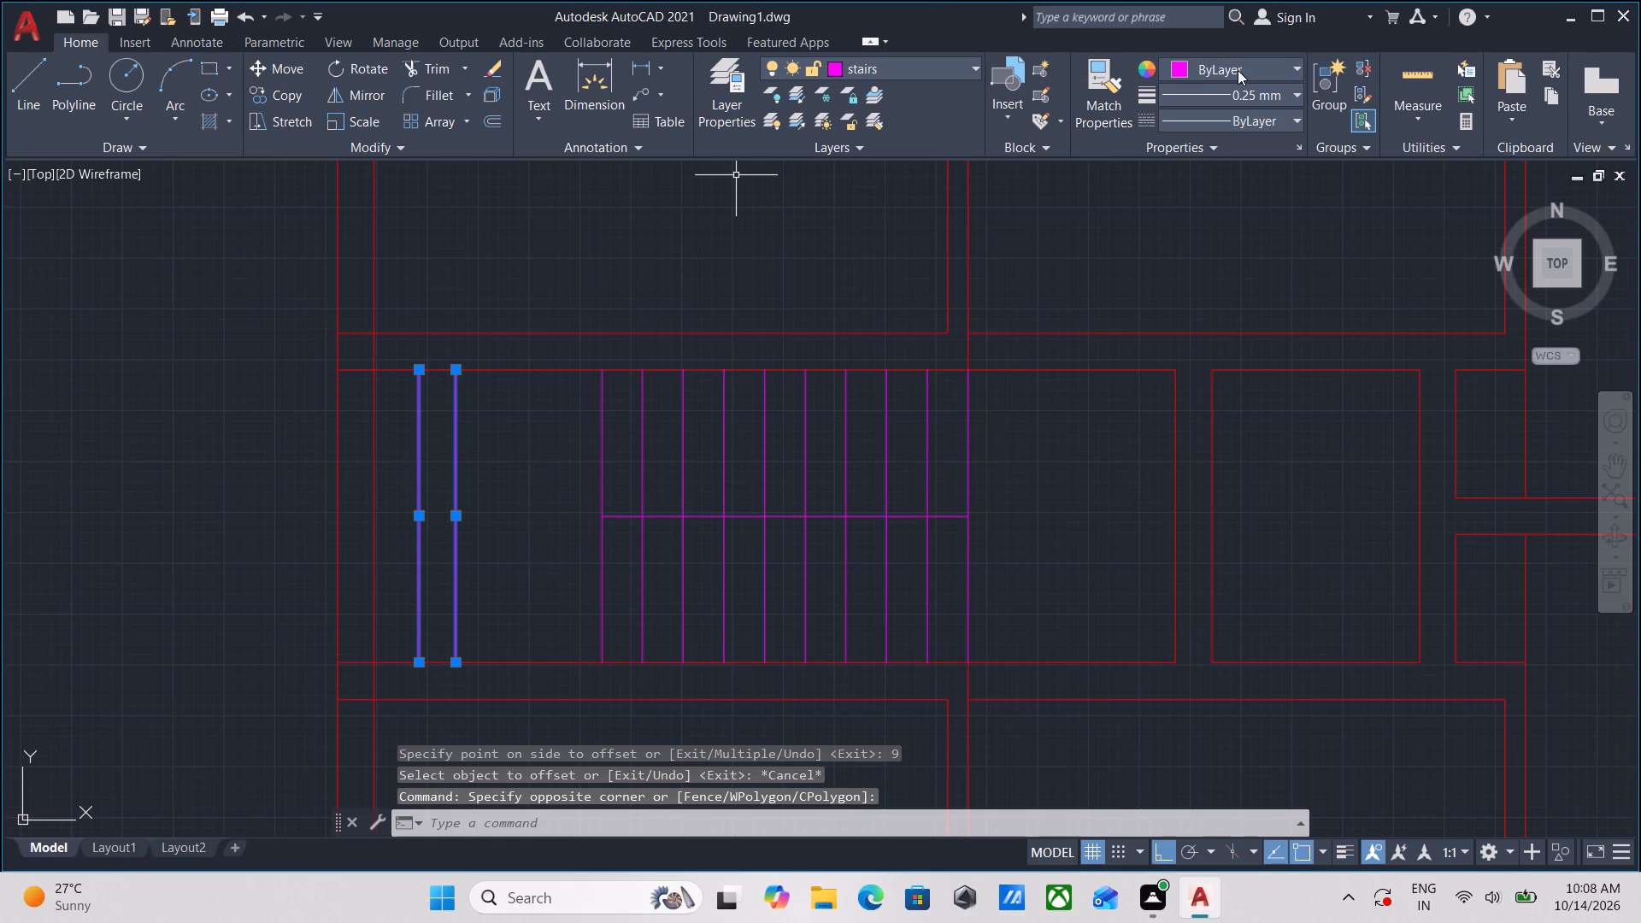
{"action": "left_click", "coordinate": [956, 68]}
{"action": "left_click", "coordinate": [909, 198]}
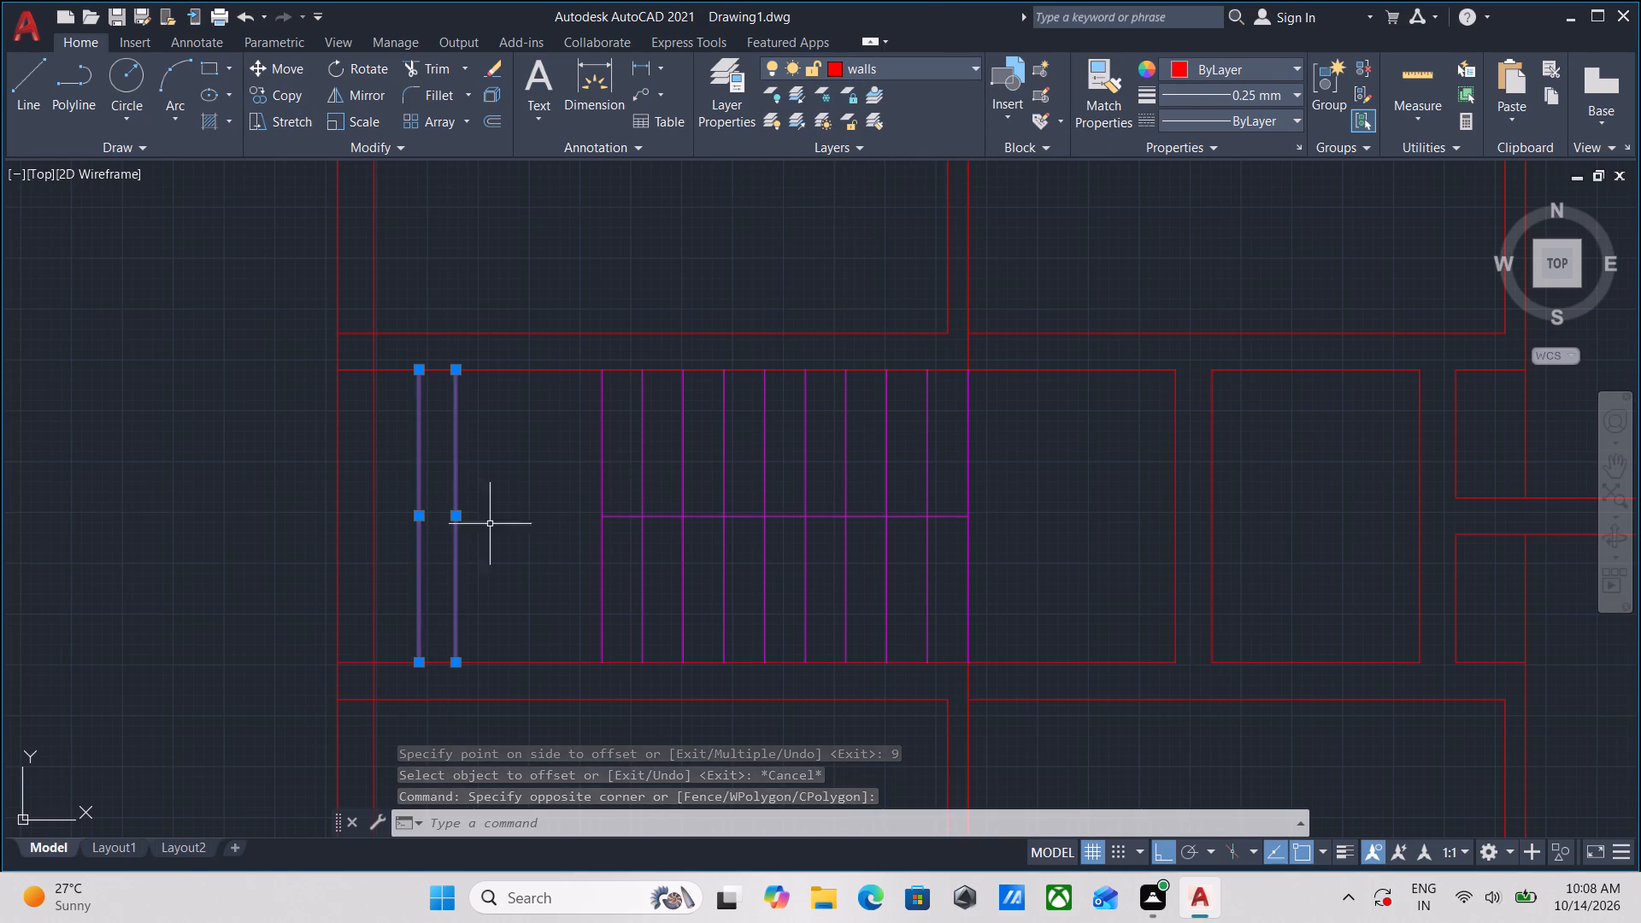
{"action": "scroll", "coordinate": [386, 545], "scroll_direction": "up", "scroll_amount": 2}
{"action": "key", "text": "Escape"}
Trim both west exterior wall lines between the stair room's north and south wall lines.
{"action": "scroll", "coordinate": [438, 460], "scroll_direction": "down", "scroll_amount": 1}
{"action": "middle_click_drag", "start_coordinate": [438, 460], "coordinate": [483, 426]}
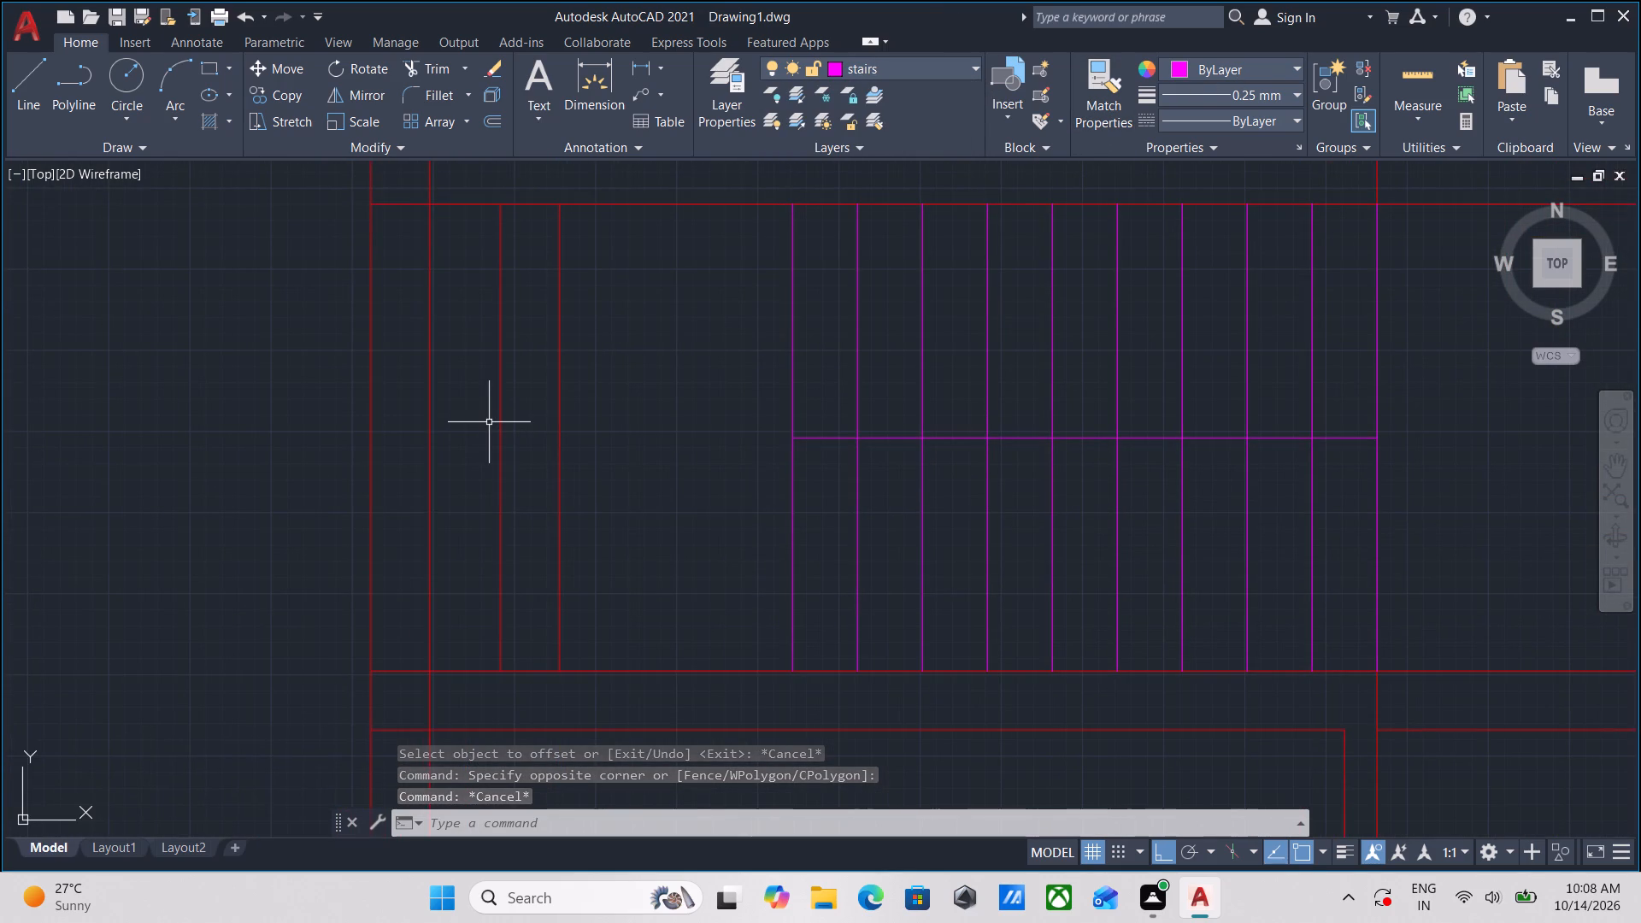
{"action": "middle_click_drag", "start_coordinate": [489, 422], "coordinate": [487, 455]}
{"action": "type", "text": "tr"}
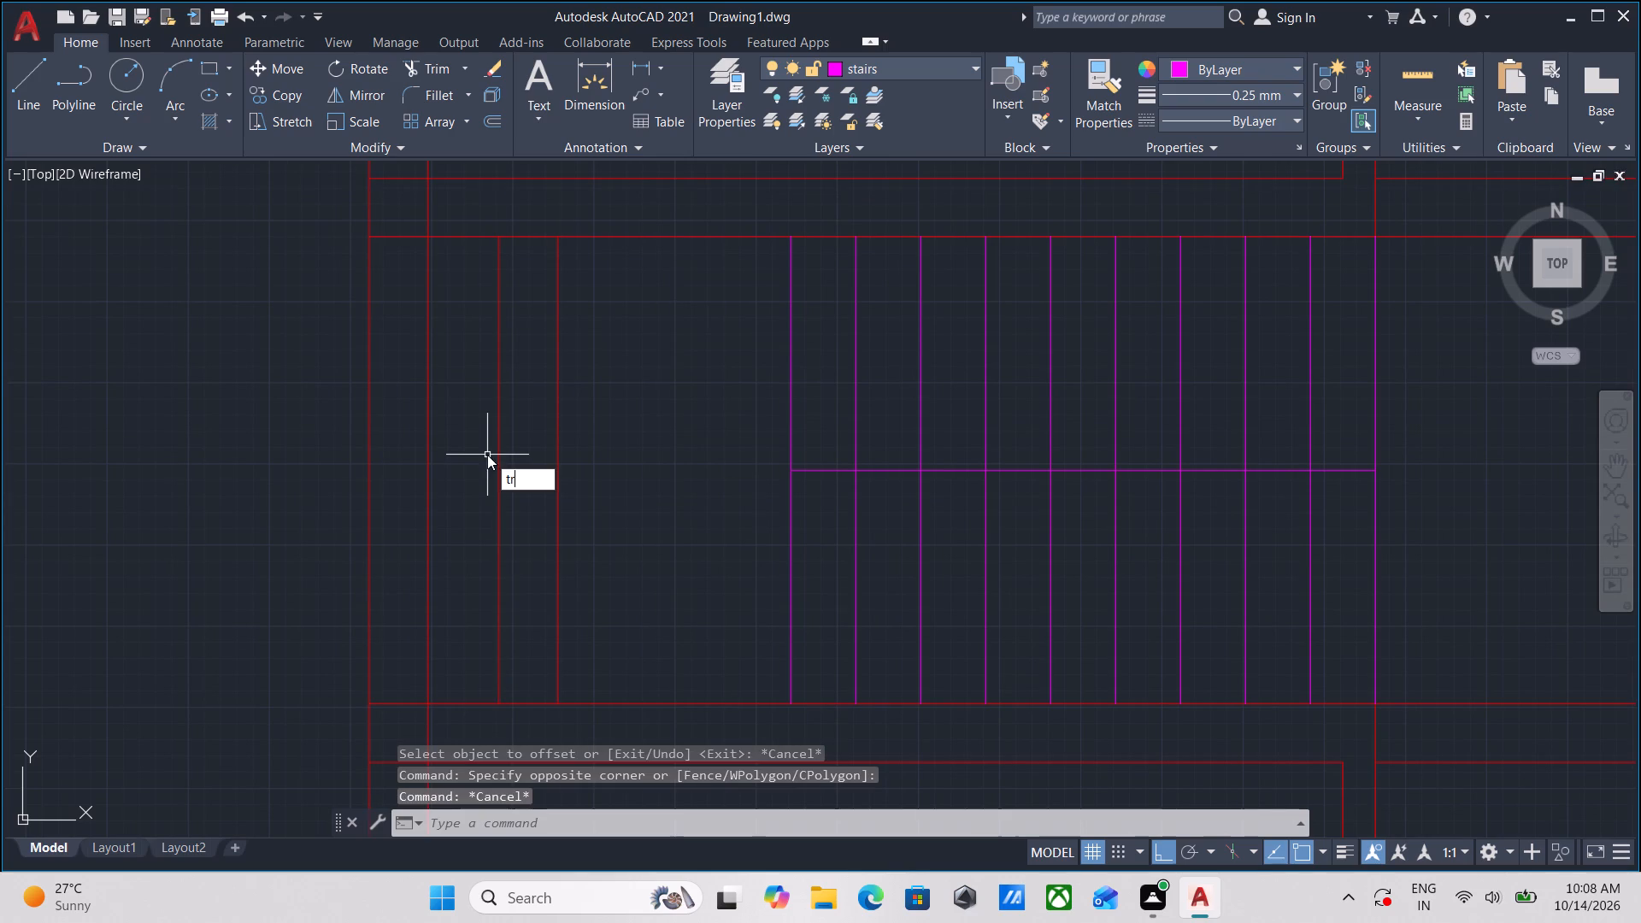
{"action": "key", "text": "Return"}
{"action": "left_click", "coordinate": [475, 428]}
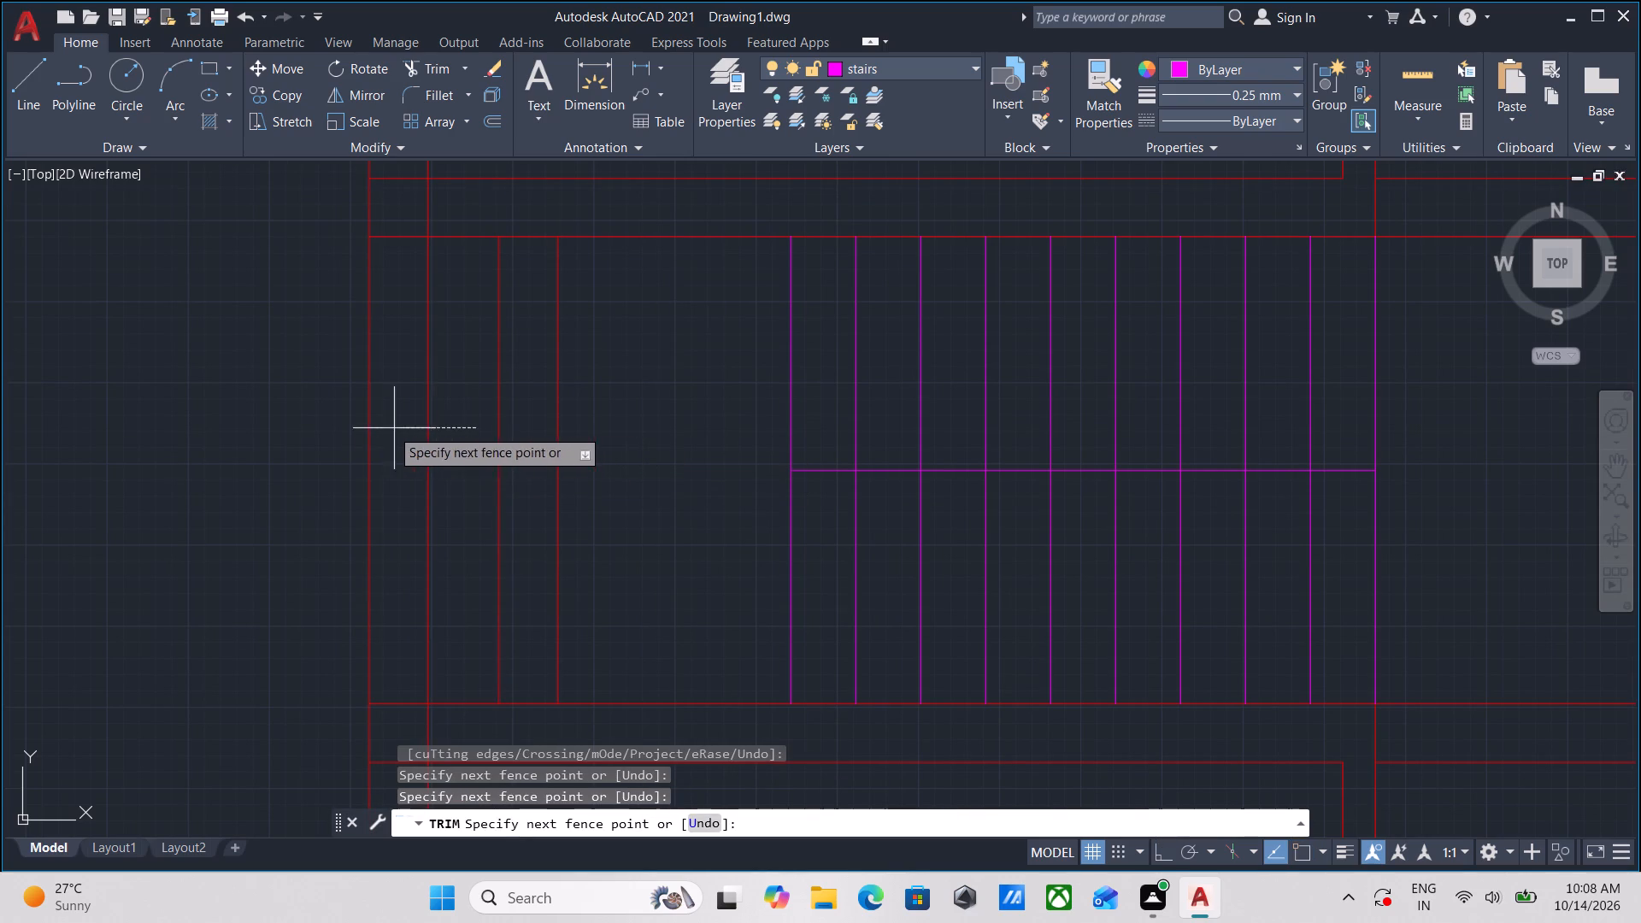
{"action": "left_click", "coordinate": [190, 446]}
{"action": "scroll", "coordinate": [375, 421], "scroll_direction": "down", "scroll_amount": 2}
{"action": "middle_click_drag", "start_coordinate": [375, 421], "coordinate": [382, 413]}
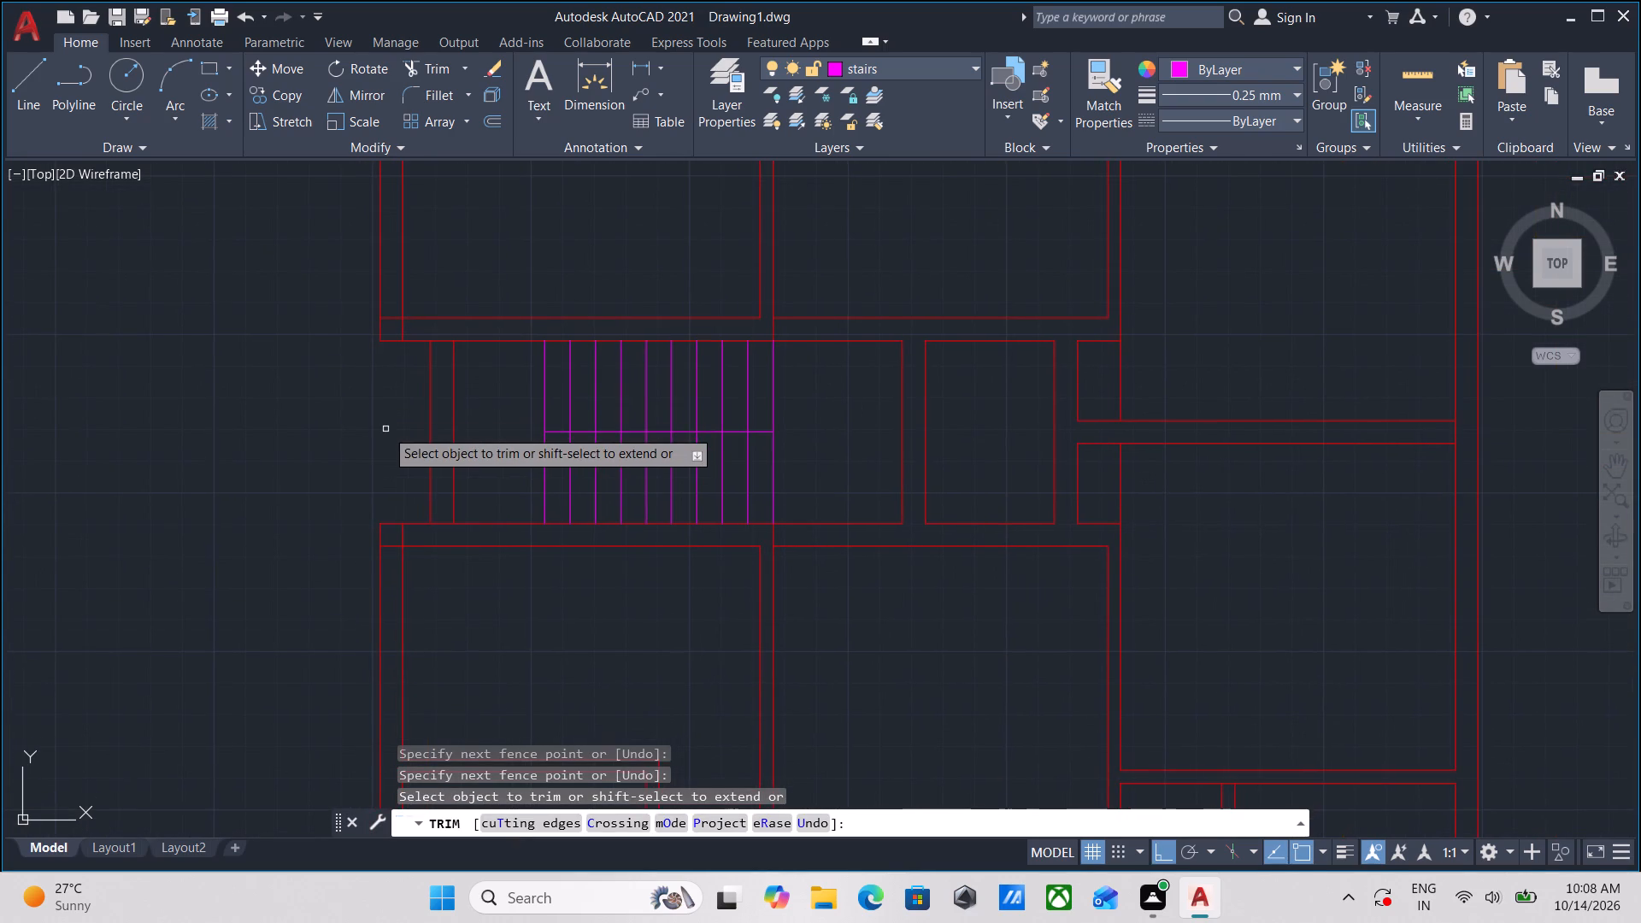
Trim the overlapping wall lines where the landing's west wall and the exterior wall meet the stair room's south wall.
{"action": "scroll", "coordinate": [421, 570], "scroll_direction": "up", "scroll_amount": 1}
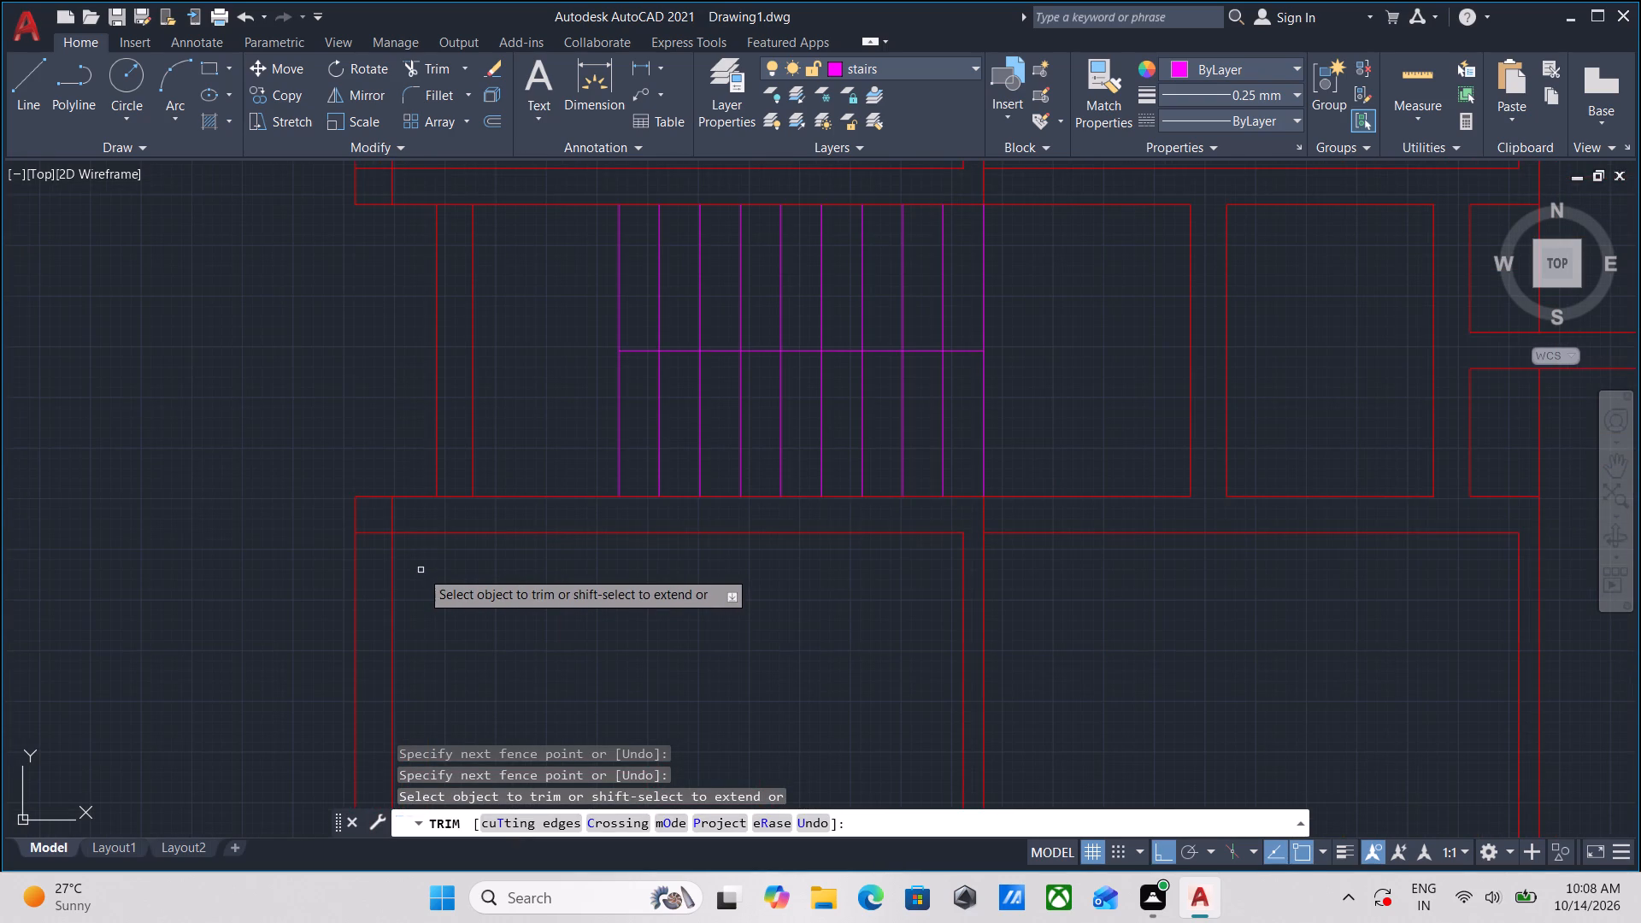
{"action": "scroll", "coordinate": [399, 517], "scroll_direction": "up", "scroll_amount": 3}
{"action": "left_click", "coordinate": [421, 509]}
{"action": "left_click", "coordinate": [296, 497]}
{"action": "left_click", "coordinate": [313, 553]}
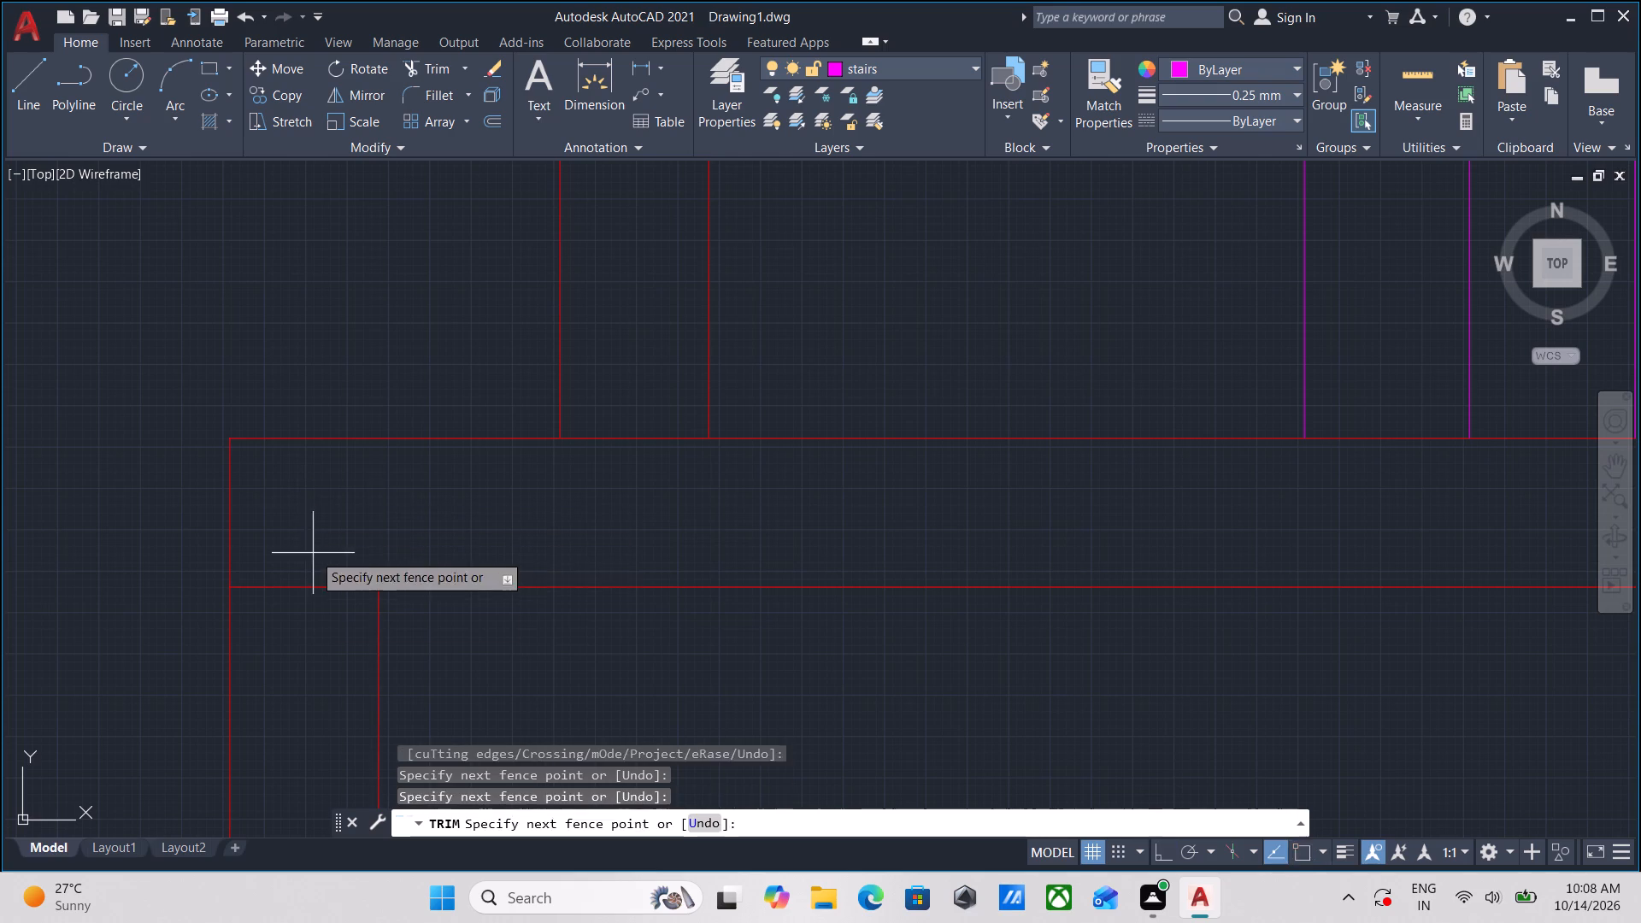
{"action": "left_click_drag", "start_coordinate": [315, 592], "coordinate": [311, 684]}
{"action": "left_click", "coordinate": [649, 515]}
{"action": "left_click", "coordinate": [624, 369]}
Trim the overlapping wall lines where the landing's west wall and the exterior wall meet the stair room's north wall.
{"action": "scroll", "coordinate": [662, 359], "scroll_direction": "down", "scroll_amount": 4}
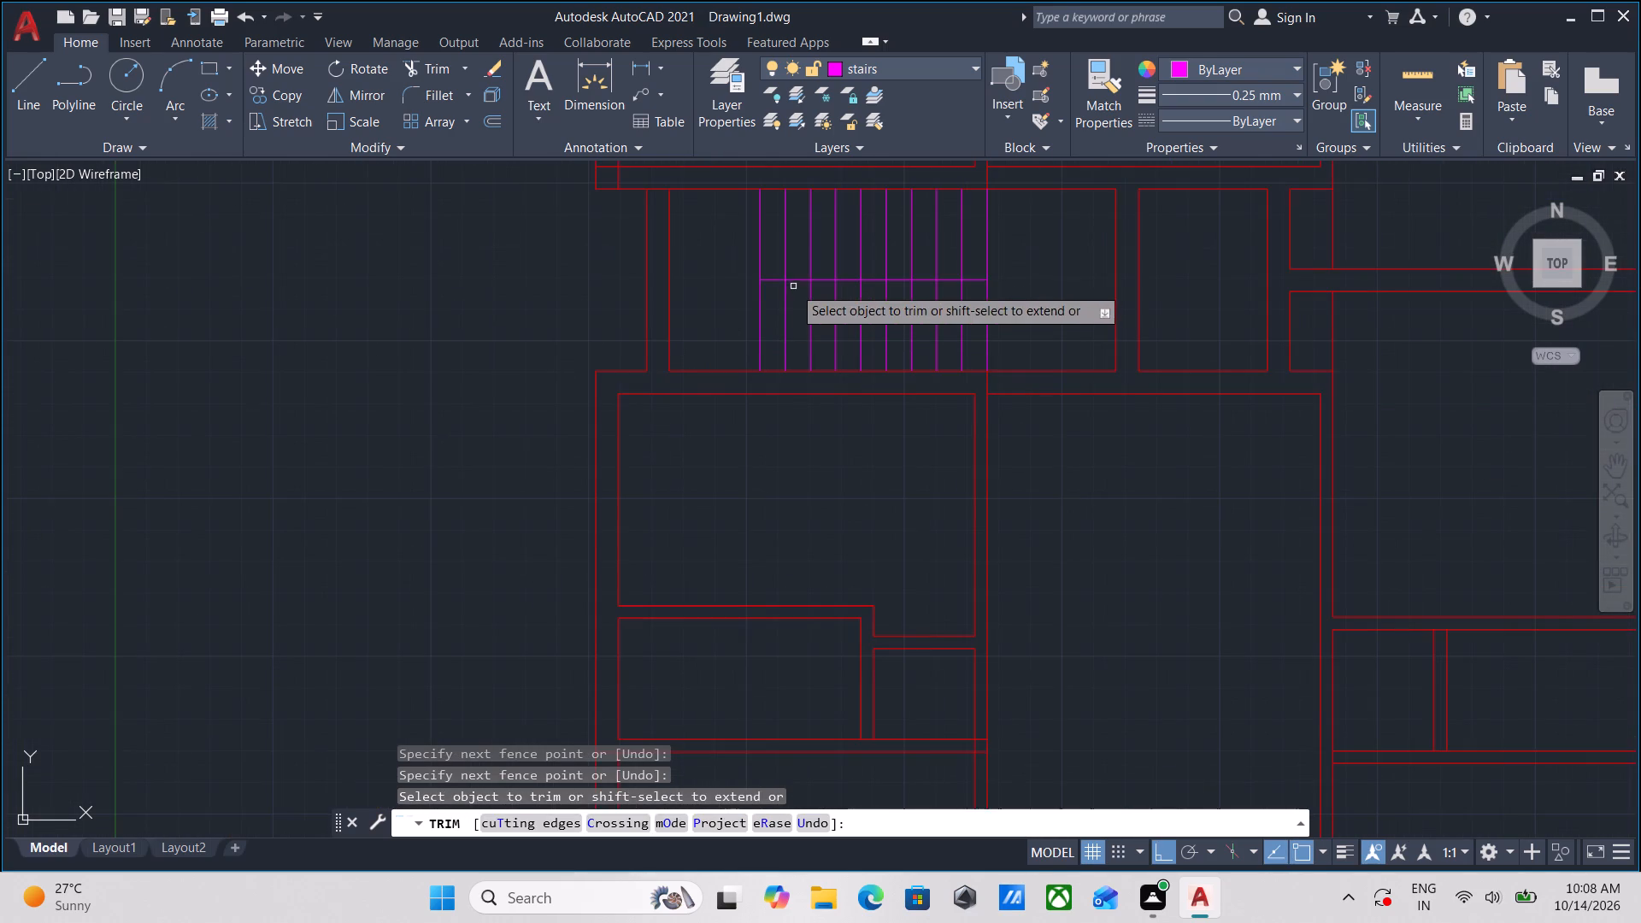
{"action": "middle_click_drag", "start_coordinate": [704, 242], "coordinate": [704, 450]}
{"action": "scroll", "coordinate": [632, 366], "scroll_direction": "up", "scroll_amount": 3}
{"action": "left_click", "coordinate": [701, 488]}
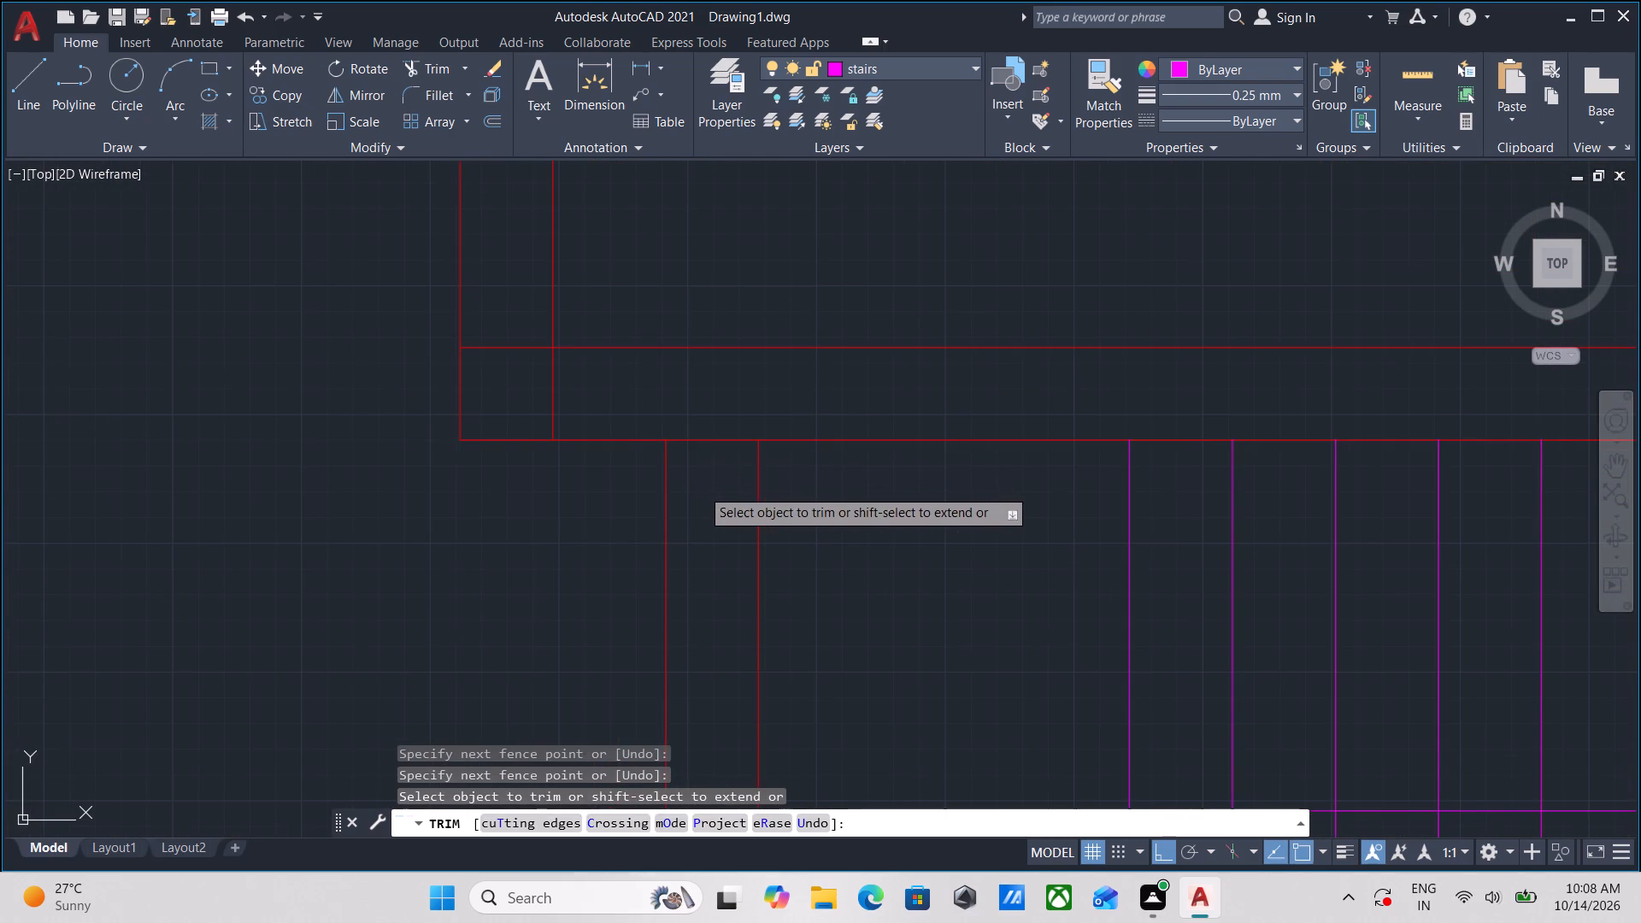
{"action": "left_click", "coordinate": [703, 403]}
{"action": "left_click", "coordinate": [587, 393]}
{"action": "left_click", "coordinate": [518, 394]}
{"action": "left_click", "coordinate": [505, 403]}
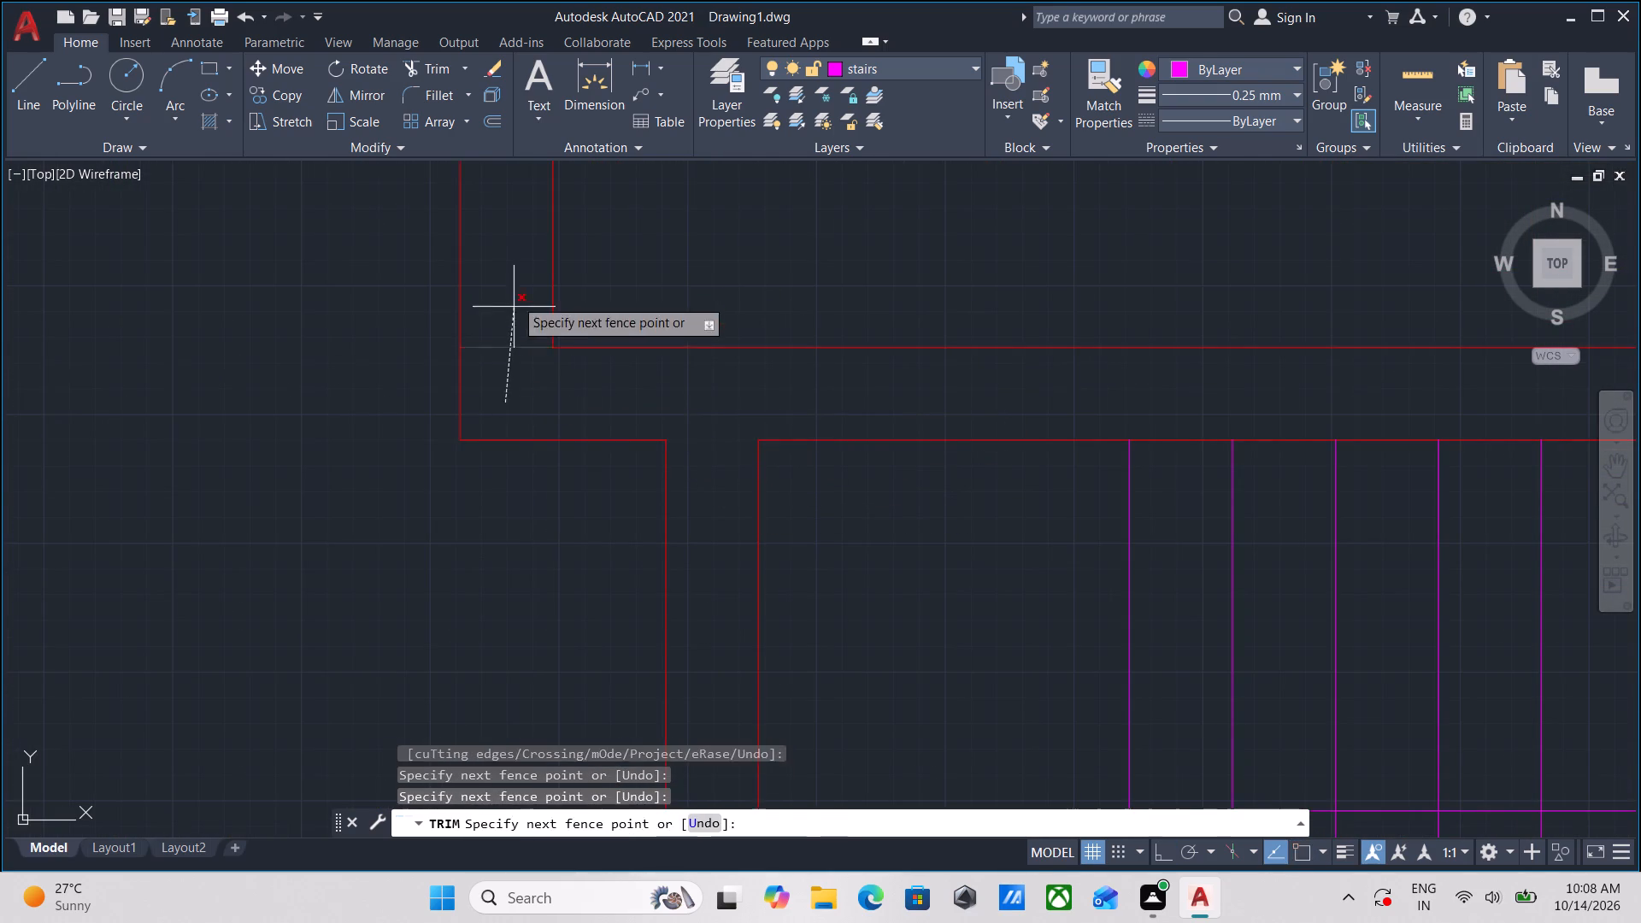
{"action": "left_click", "coordinate": [515, 279]}
{"action": "scroll", "coordinate": [513, 278], "scroll_direction": "down", "scroll_amount": 3}
{"action": "middle_click_drag", "start_coordinate": [505, 291], "coordinate": [497, 364]}
{"action": "scroll", "coordinate": [435, 486], "scroll_direction": "down", "scroll_amount": 1}
{"action": "middle_click_drag", "start_coordinate": [435, 486], "coordinate": [406, 560]}
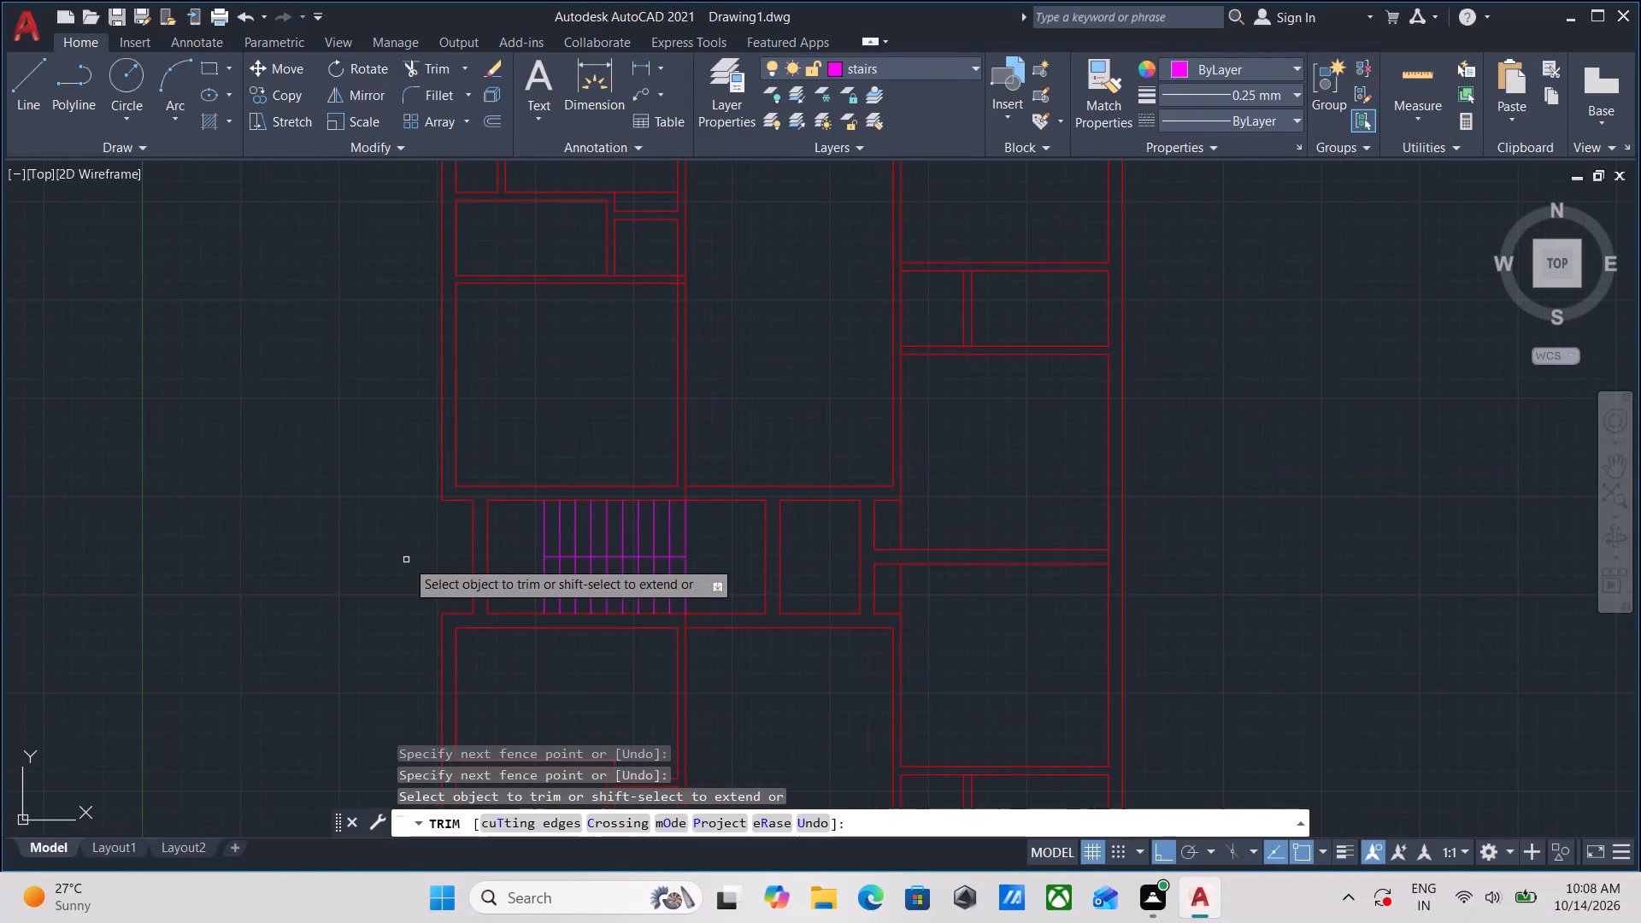
{"action": "key", "text": "Escape"}
Examine the stair room's cleaned wall junctions and the layout of the rooms north and south of it.
{"action": "scroll", "coordinate": [732, 556], "scroll_direction": "up", "scroll_amount": 2}
{"action": "scroll", "coordinate": [591, 539], "scroll_direction": "down", "scroll_amount": 1}
{"action": "middle_click_drag", "start_coordinate": [679, 544], "coordinate": [775, 530]}
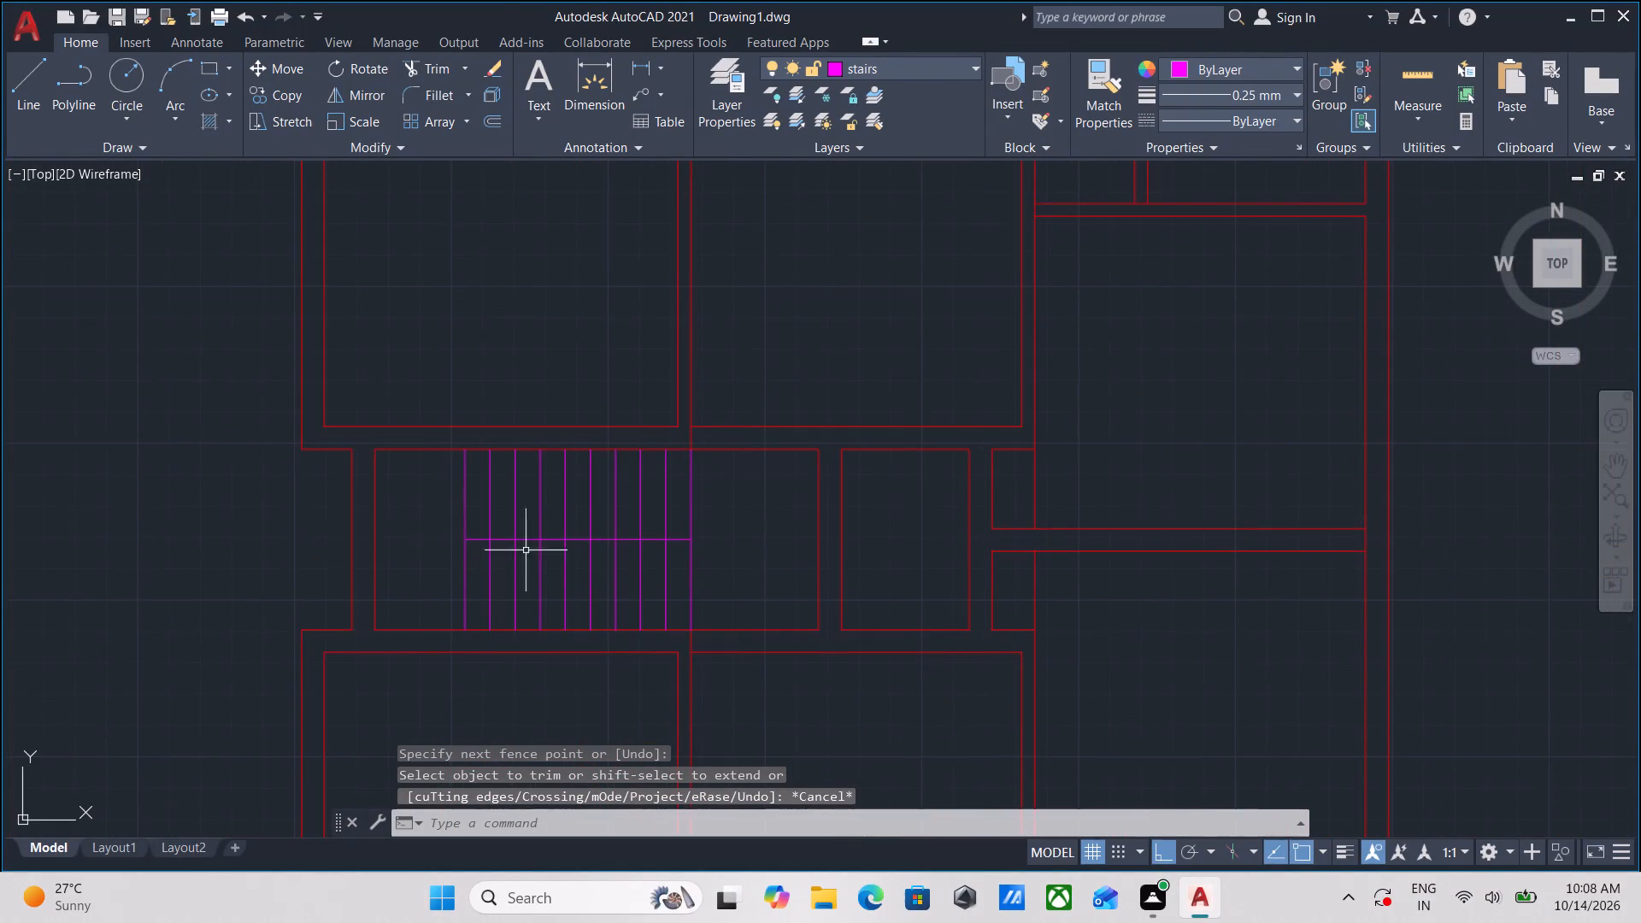
{"action": "scroll", "coordinate": [403, 540], "scroll_direction": "up", "scroll_amount": 2}
{"action": "scroll", "coordinate": [403, 540], "scroll_direction": "down", "scroll_amount": 1}
{"action": "middle_click_drag", "start_coordinate": [403, 540], "coordinate": [449, 532]}
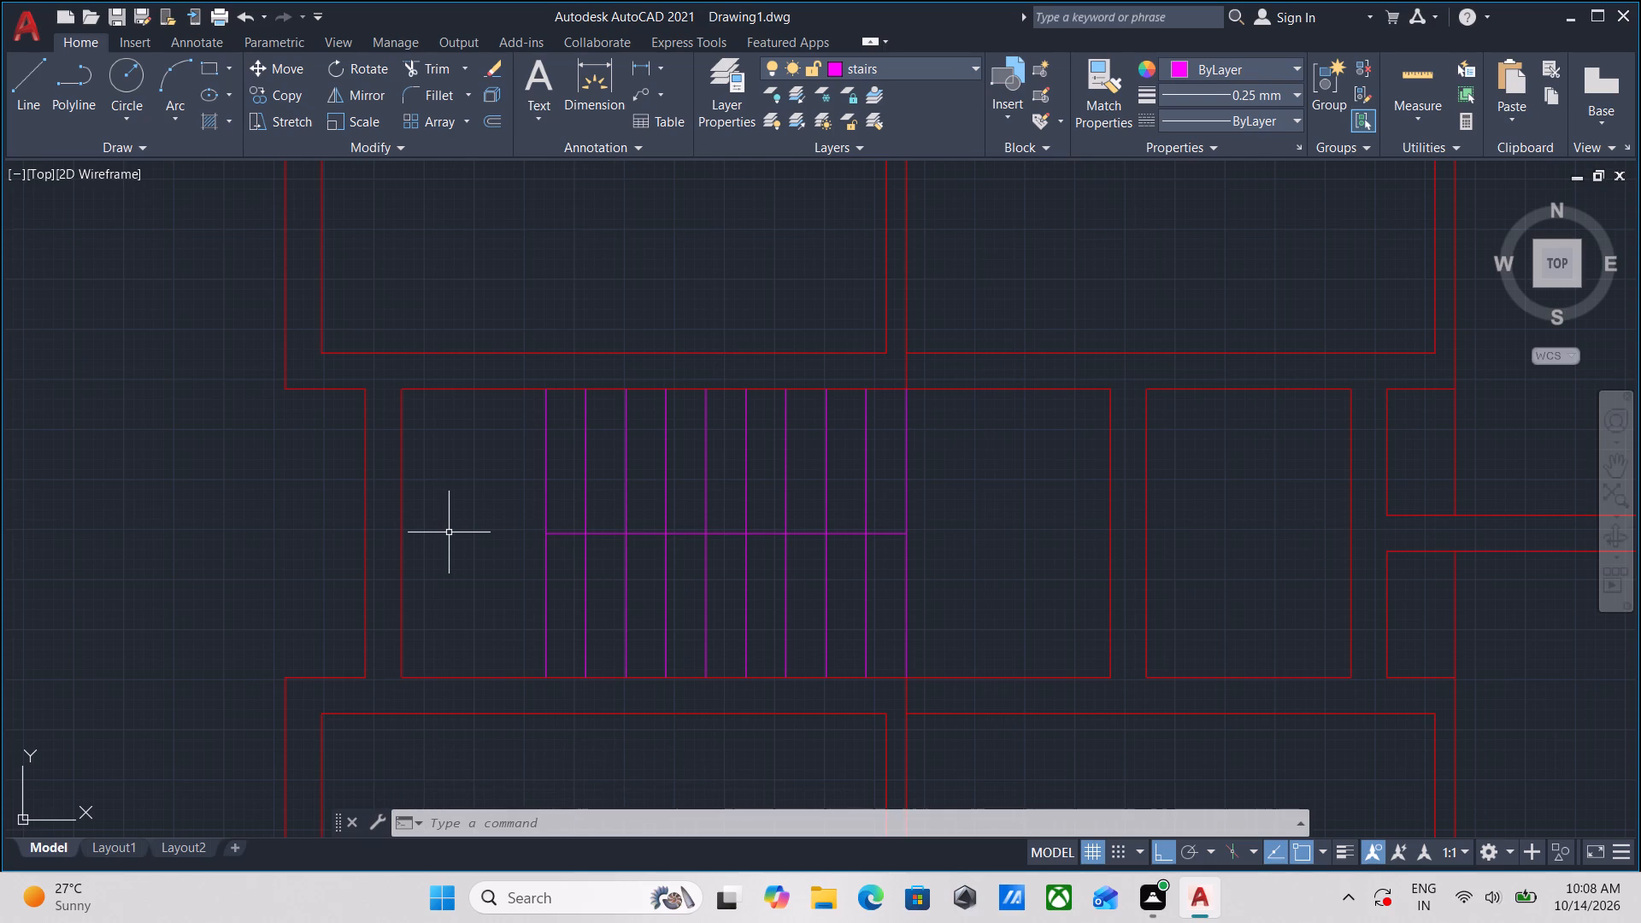
{"action": "scroll", "coordinate": [521, 503], "scroll_direction": "down", "scroll_amount": 1}
{"action": "middle_click_drag", "start_coordinate": [511, 734], "coordinate": [554, 520]}
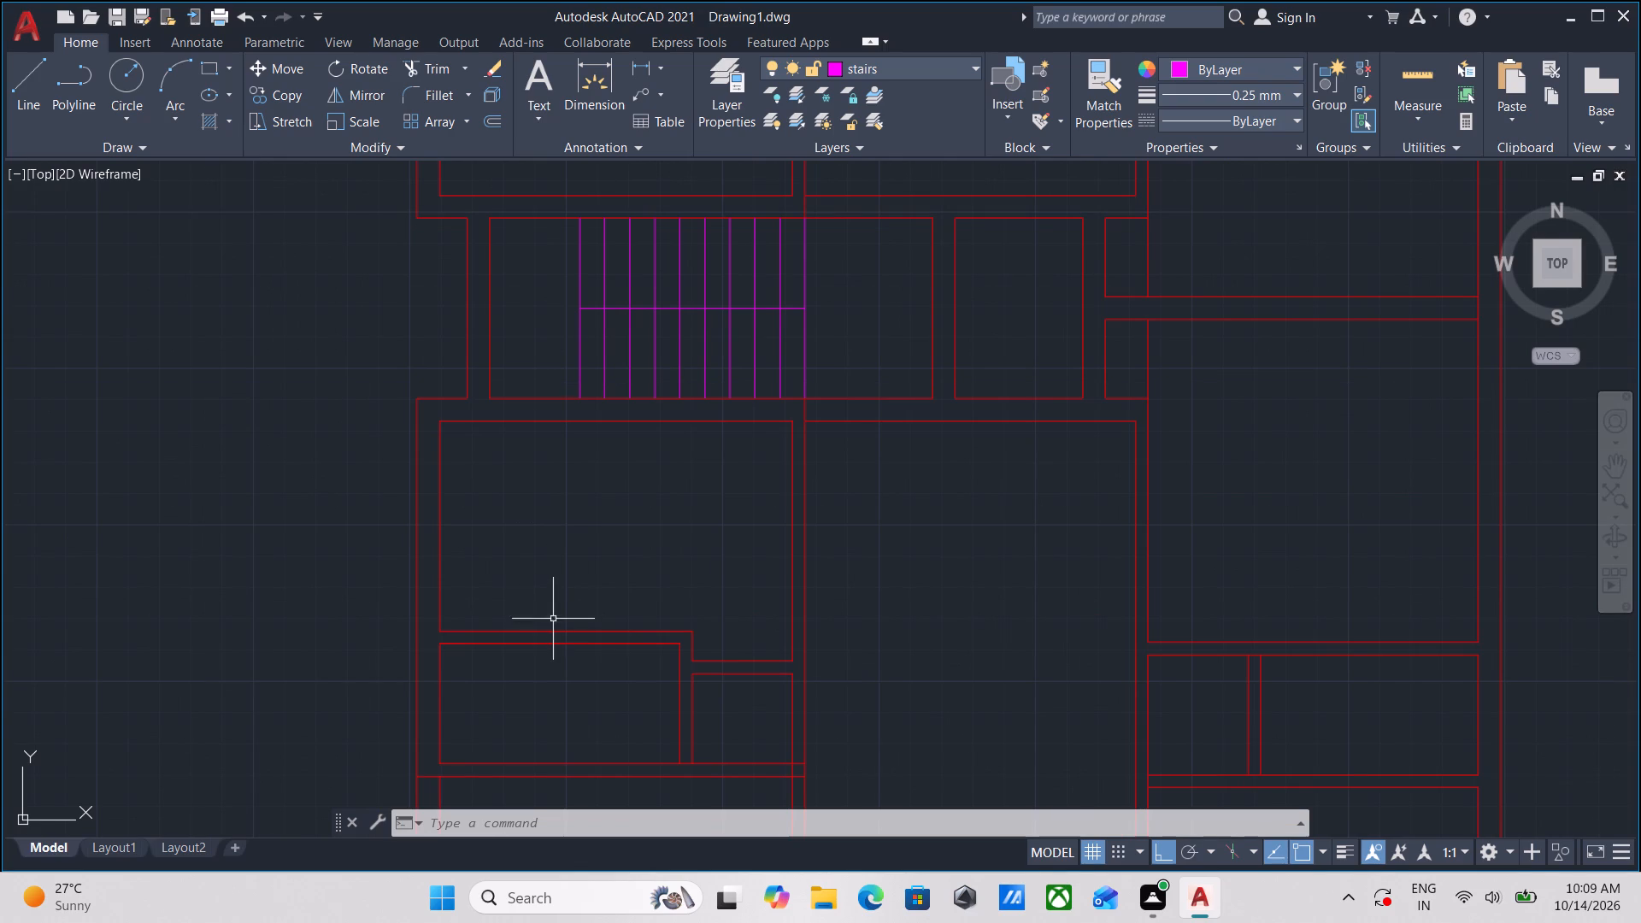
{"action": "scroll", "coordinate": [573, 543], "scroll_direction": "down", "scroll_amount": 2}
{"action": "middle_click_drag", "start_coordinate": [573, 543], "coordinate": [534, 759]}
{"action": "scroll", "coordinate": [532, 567], "scroll_direction": "up", "scroll_amount": 1}
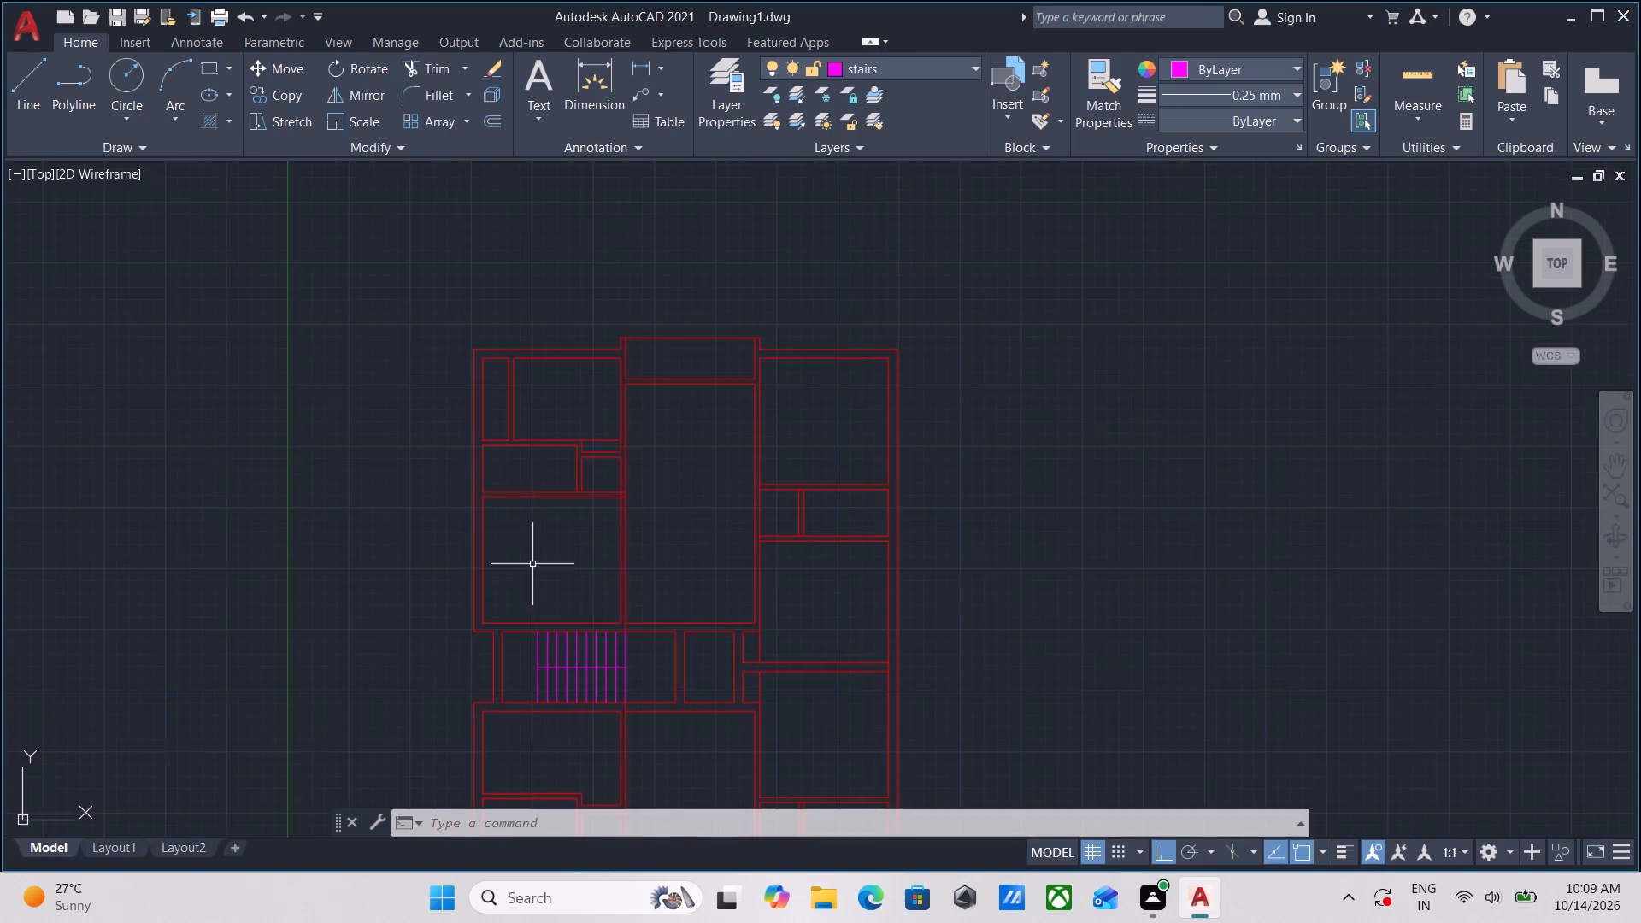
{"action": "scroll", "coordinate": [532, 567], "scroll_direction": "up", "scroll_amount": 1}
{"action": "scroll", "coordinate": [531, 572], "scroll_direction": "down", "scroll_amount": 1}
{"action": "middle_click_drag", "start_coordinate": [531, 572], "coordinate": [597, 390]}
{"action": "middle_click_drag", "start_coordinate": [621, 746], "coordinate": [632, 547]}
Offset the inner east wall line of the western room just south of the stairs 9'1.5" to the west.
{"action": "scroll", "coordinate": [722, 523], "scroll_direction": "up", "scroll_amount": 2}
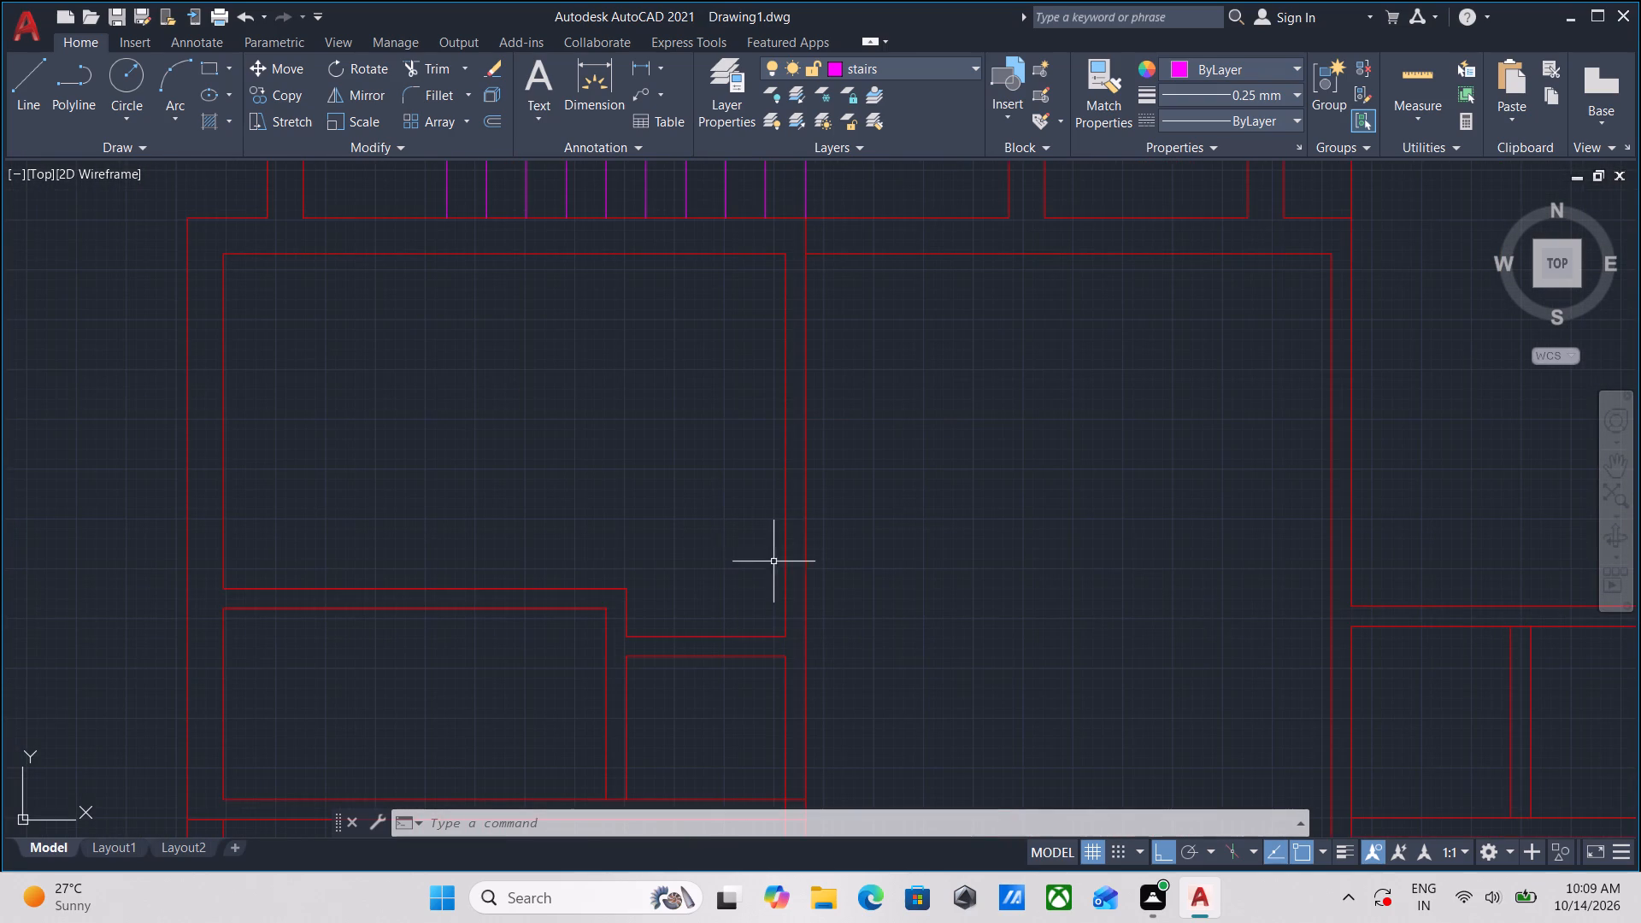
{"action": "scroll", "coordinate": [710, 539], "scroll_direction": "down", "scroll_amount": 1}
{"action": "middle_click_drag", "start_coordinate": [710, 539], "coordinate": [674, 565]}
{"action": "scroll", "coordinate": [717, 542], "scroll_direction": "up", "scroll_amount": 2}
{"action": "left_click", "coordinate": [739, 528]}
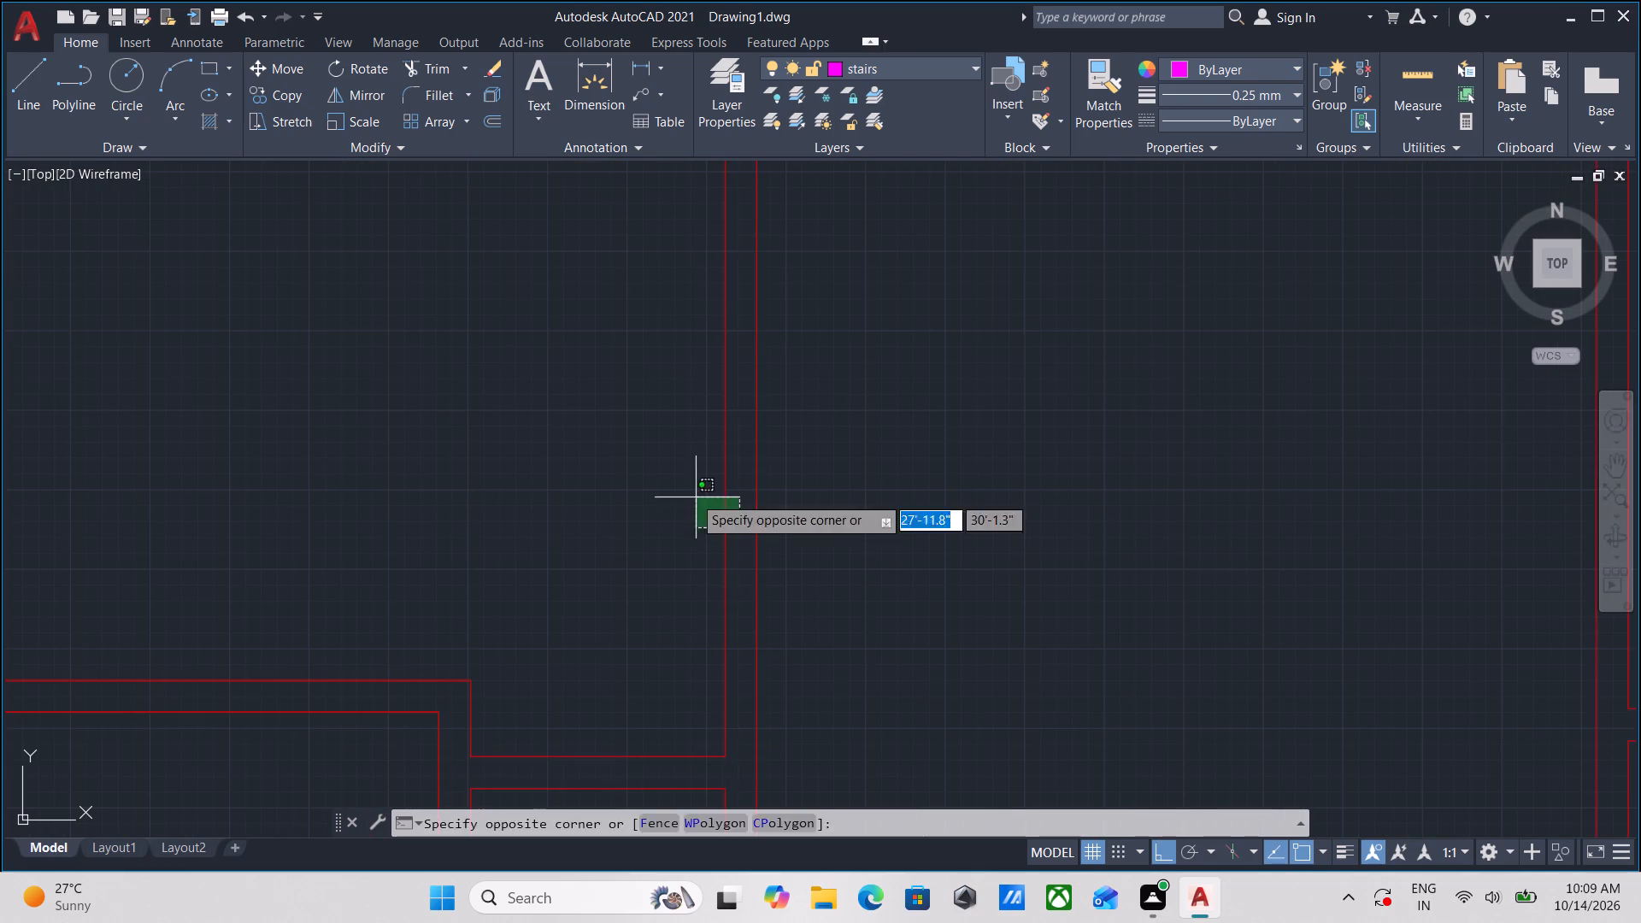
{"action": "left_click", "coordinate": [683, 489]}
{"action": "key", "text": "o"}
{"action": "key", "text": "Return"}
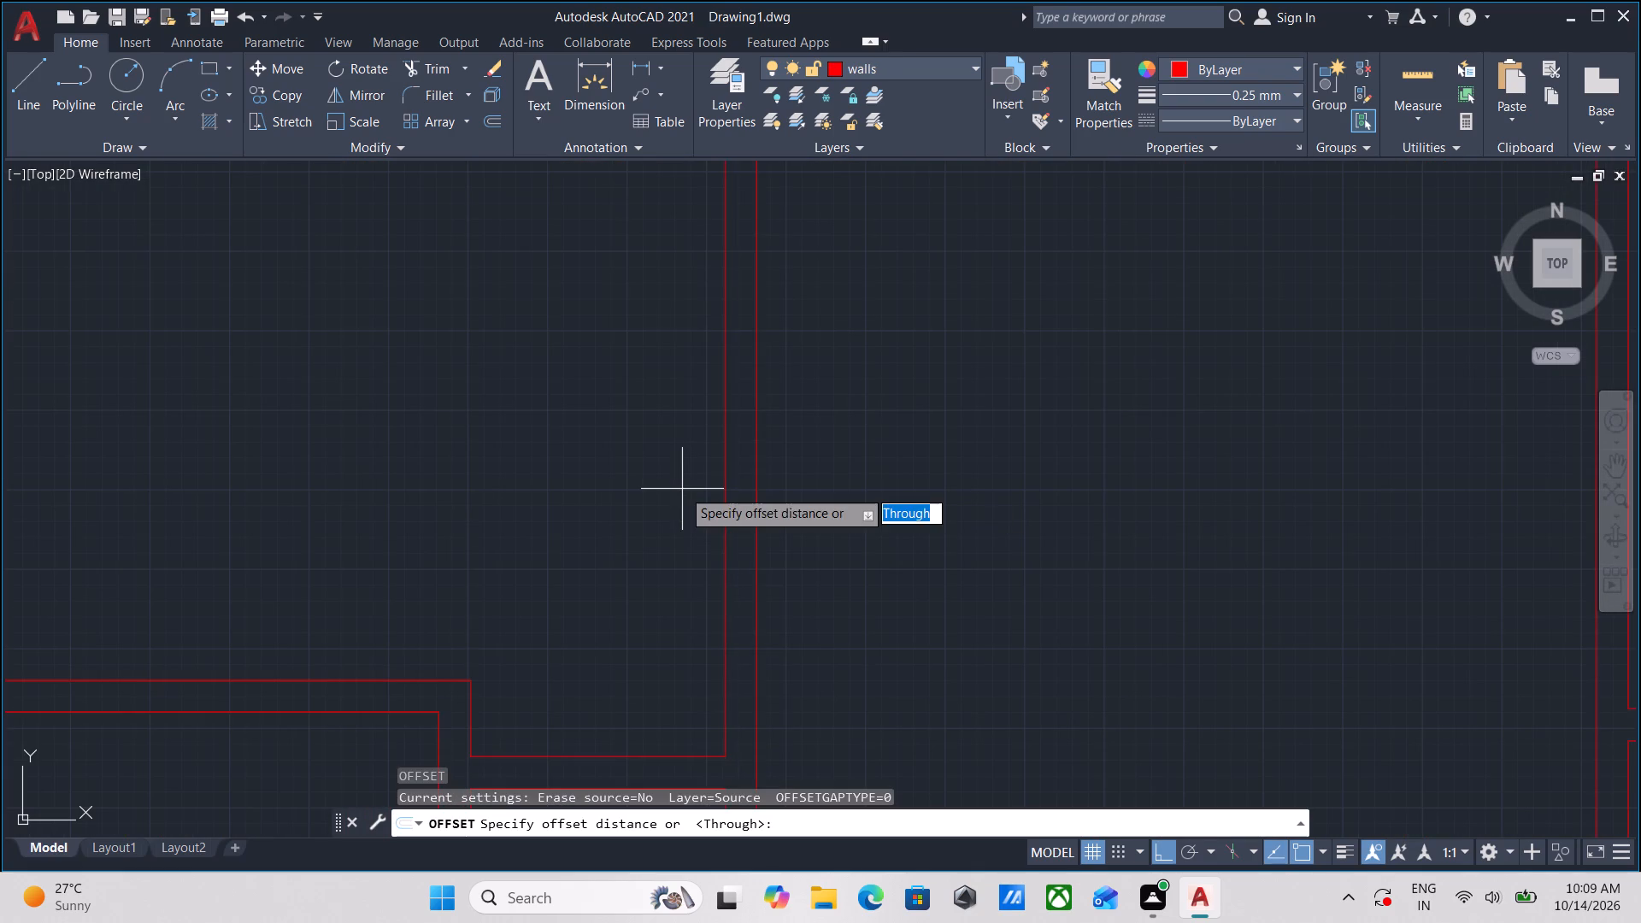
{"action": "scroll", "coordinate": [632, 482], "scroll_direction": "down", "scroll_amount": 1}
{"action": "middle_click_drag", "start_coordinate": [638, 489], "coordinate": [715, 620]}
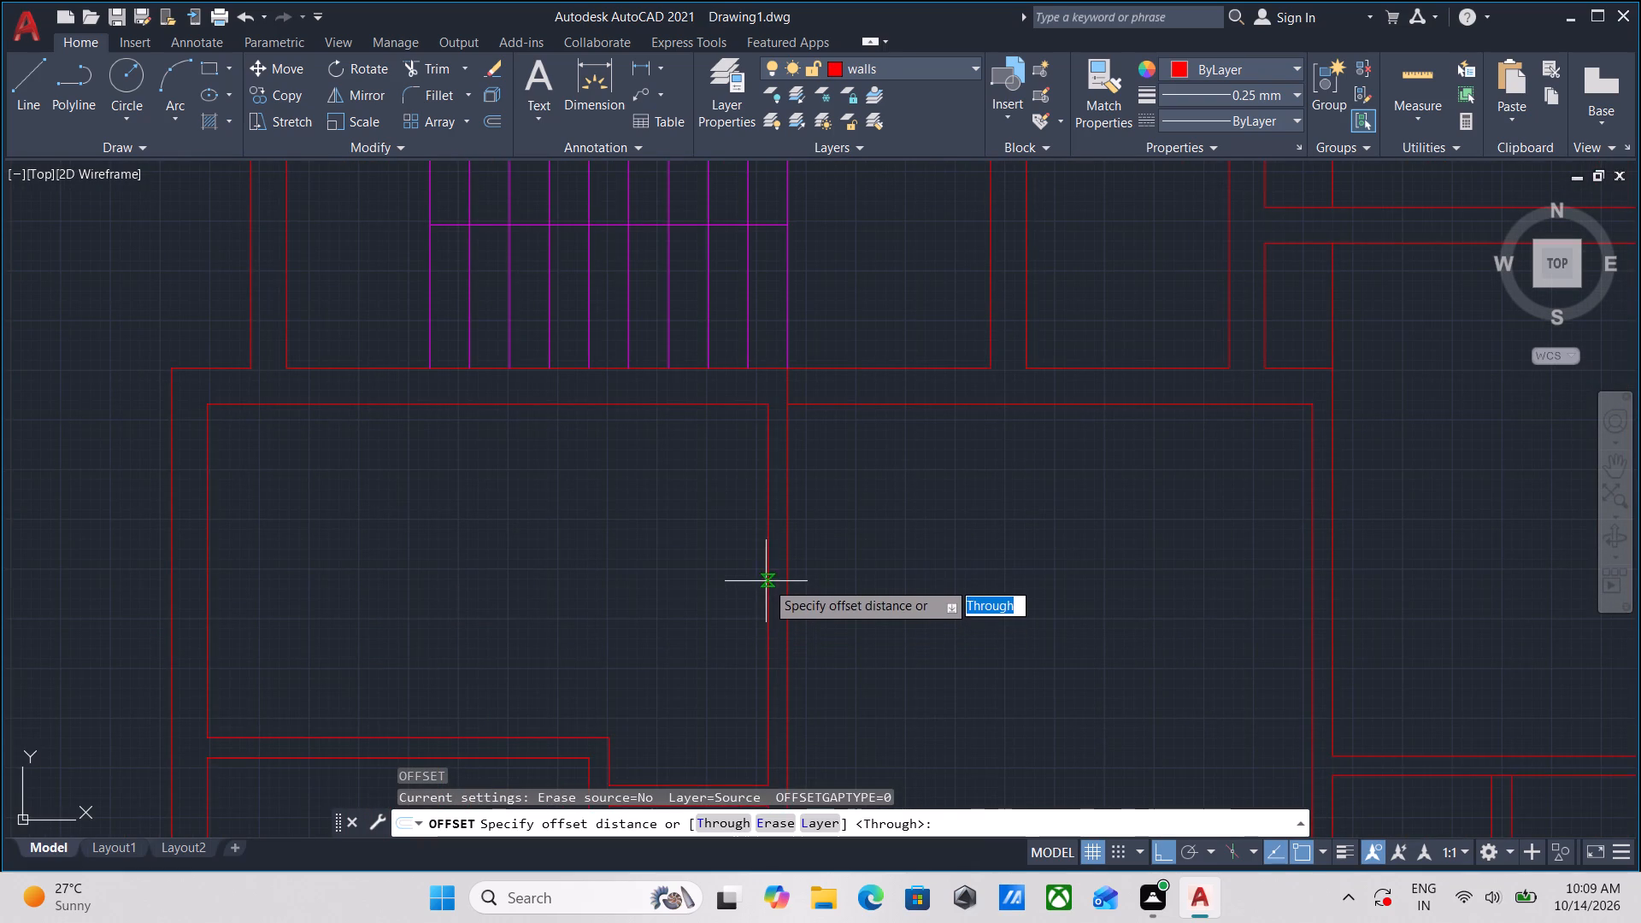
{"action": "left_click", "coordinate": [769, 596]}
{"action": "left_click", "coordinate": [620, 593]}
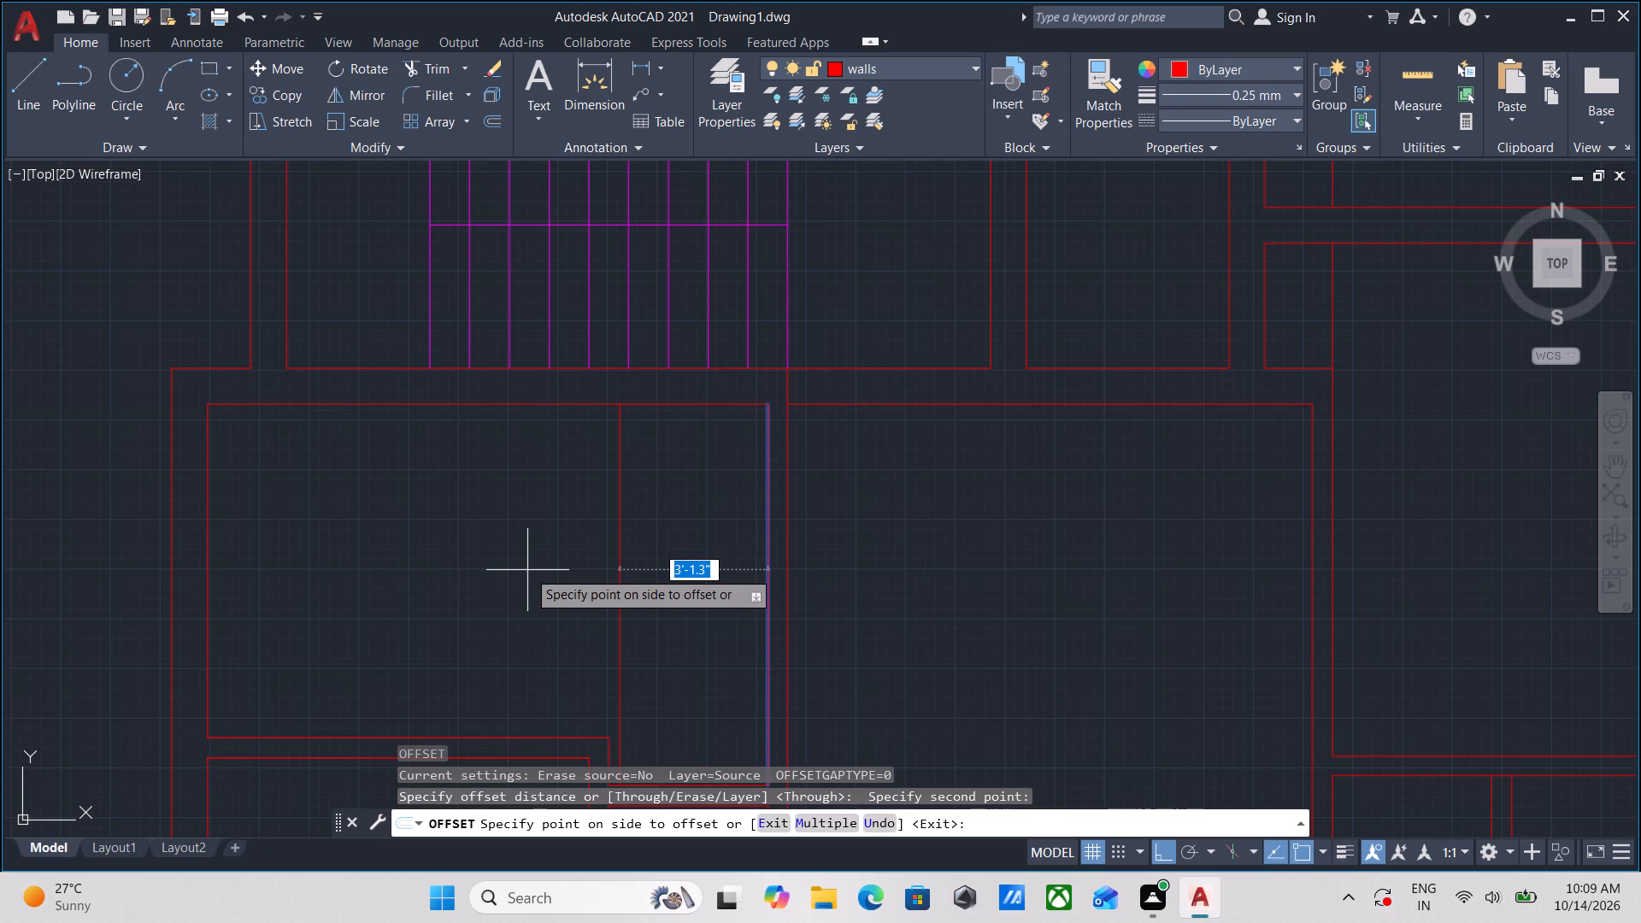
{"action": "key", "text": "9"}
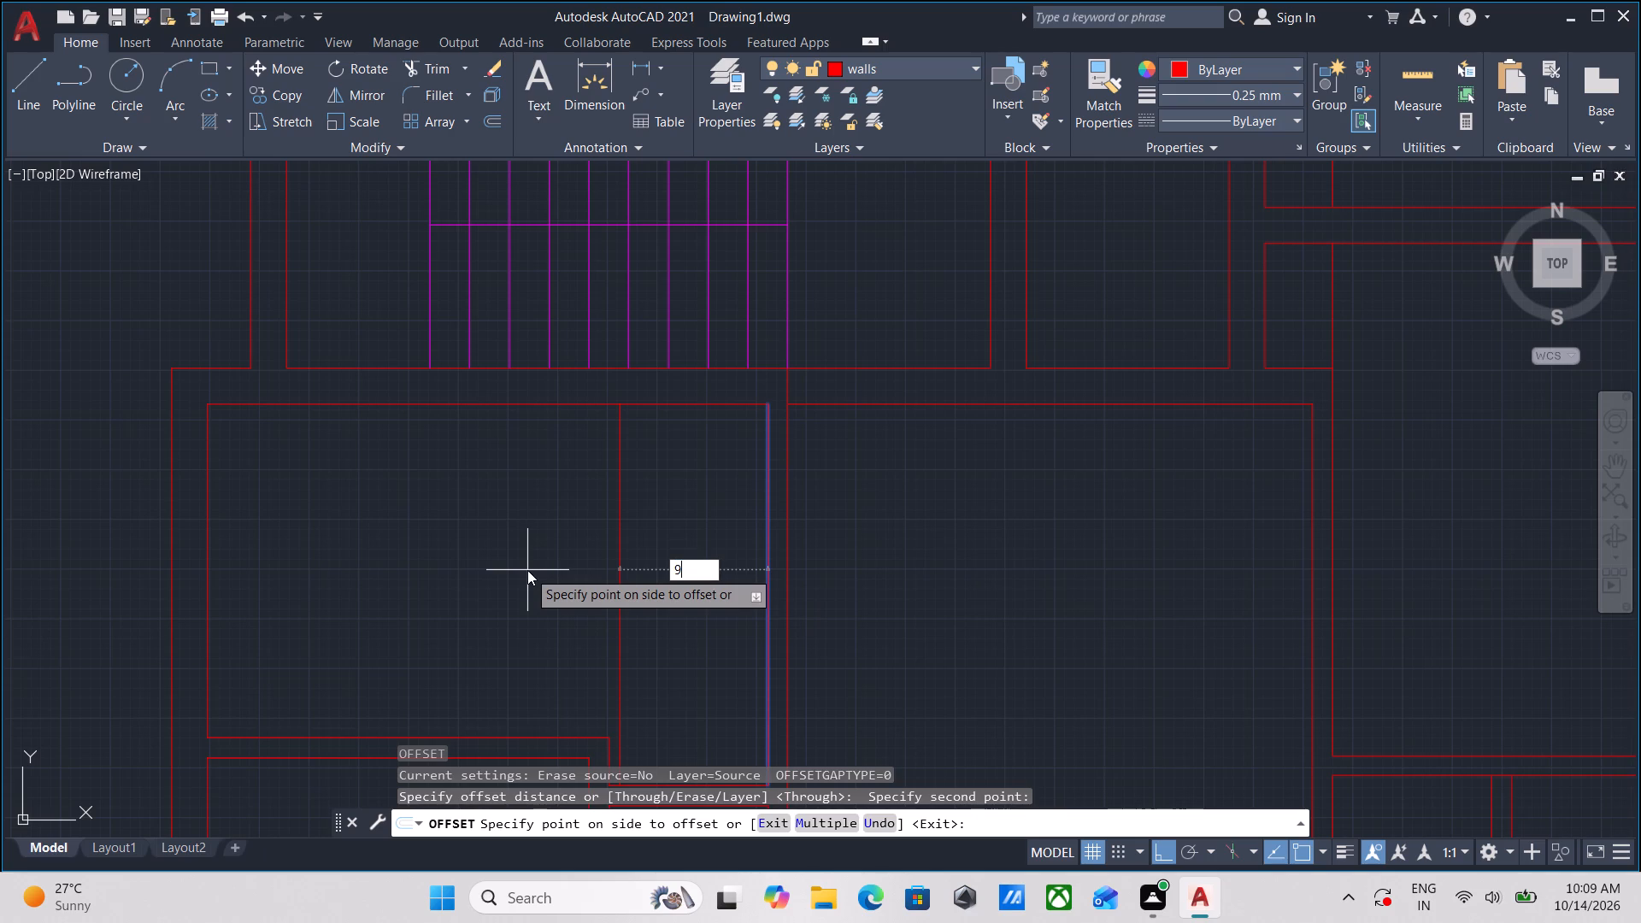
{"action": "key", "text": "apostrophe"}
{"action": "type", "text": "1.5"}
{"action": "key", "text": "Return"}
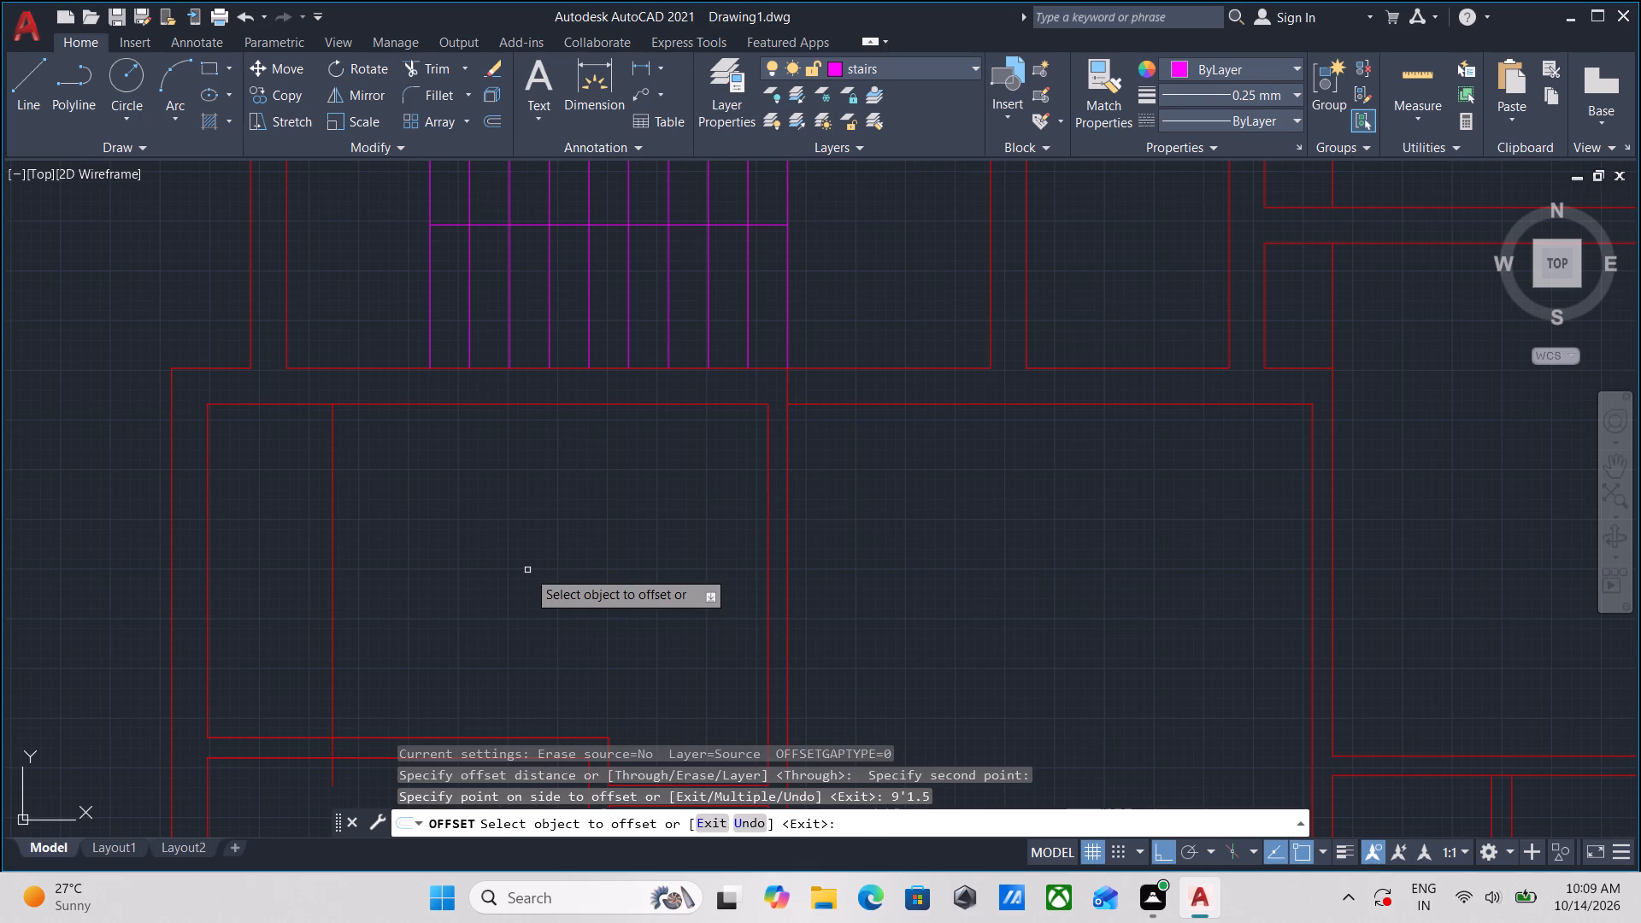
Offset the new partition line 5" to the west for the partition's thickness.
{"action": "left_click", "coordinate": [328, 587]}
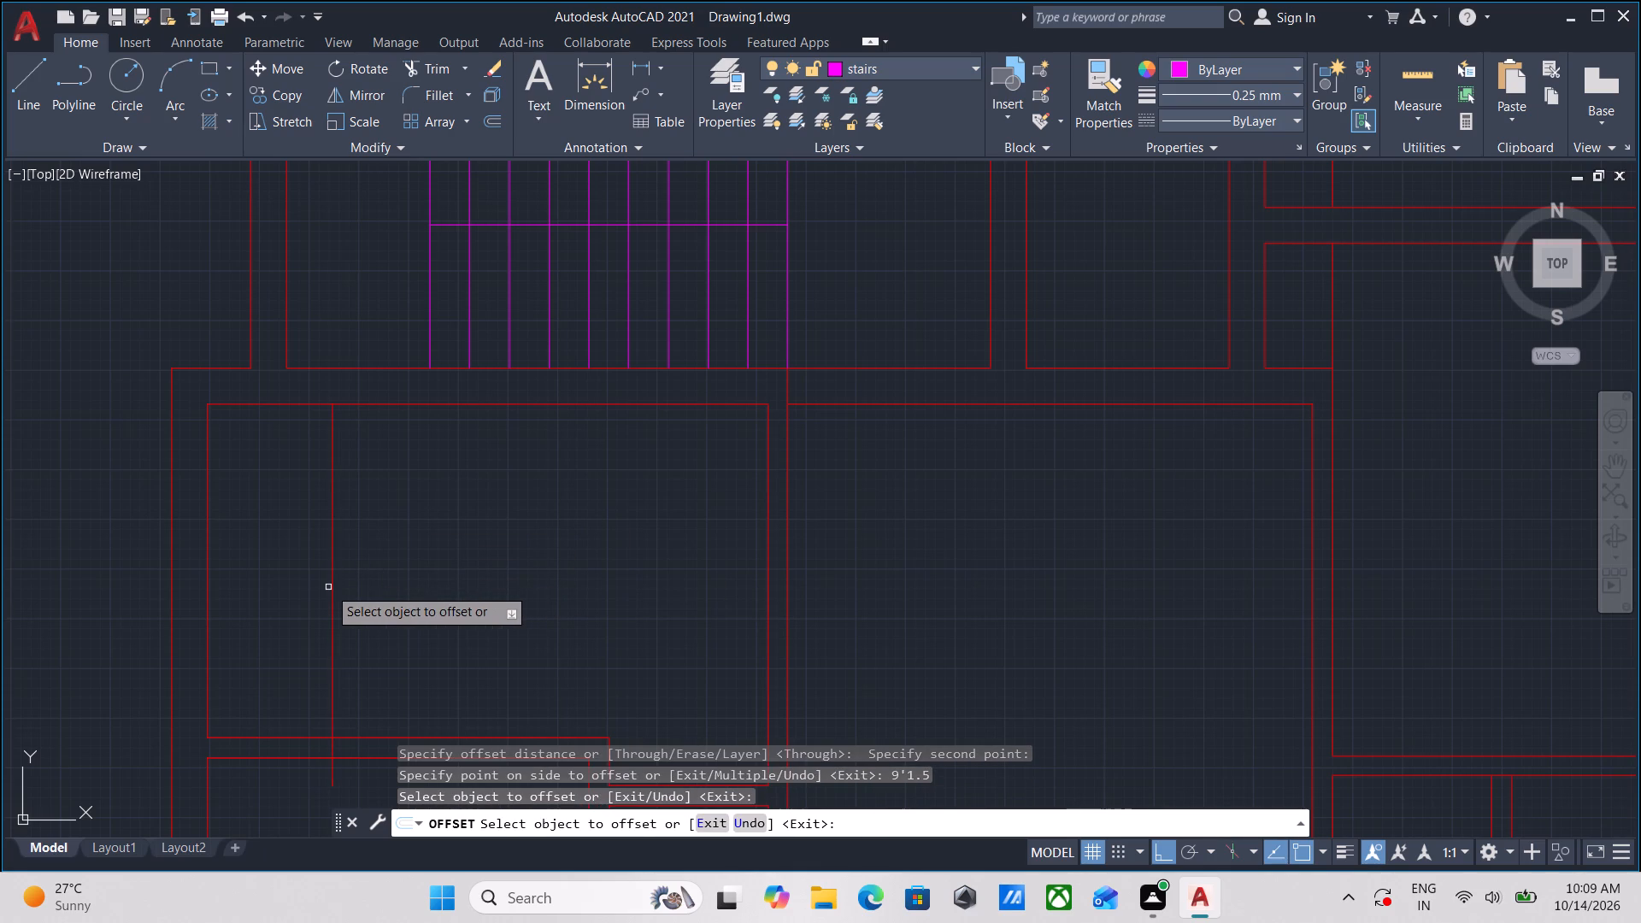
{"action": "left_click", "coordinate": [330, 591]}
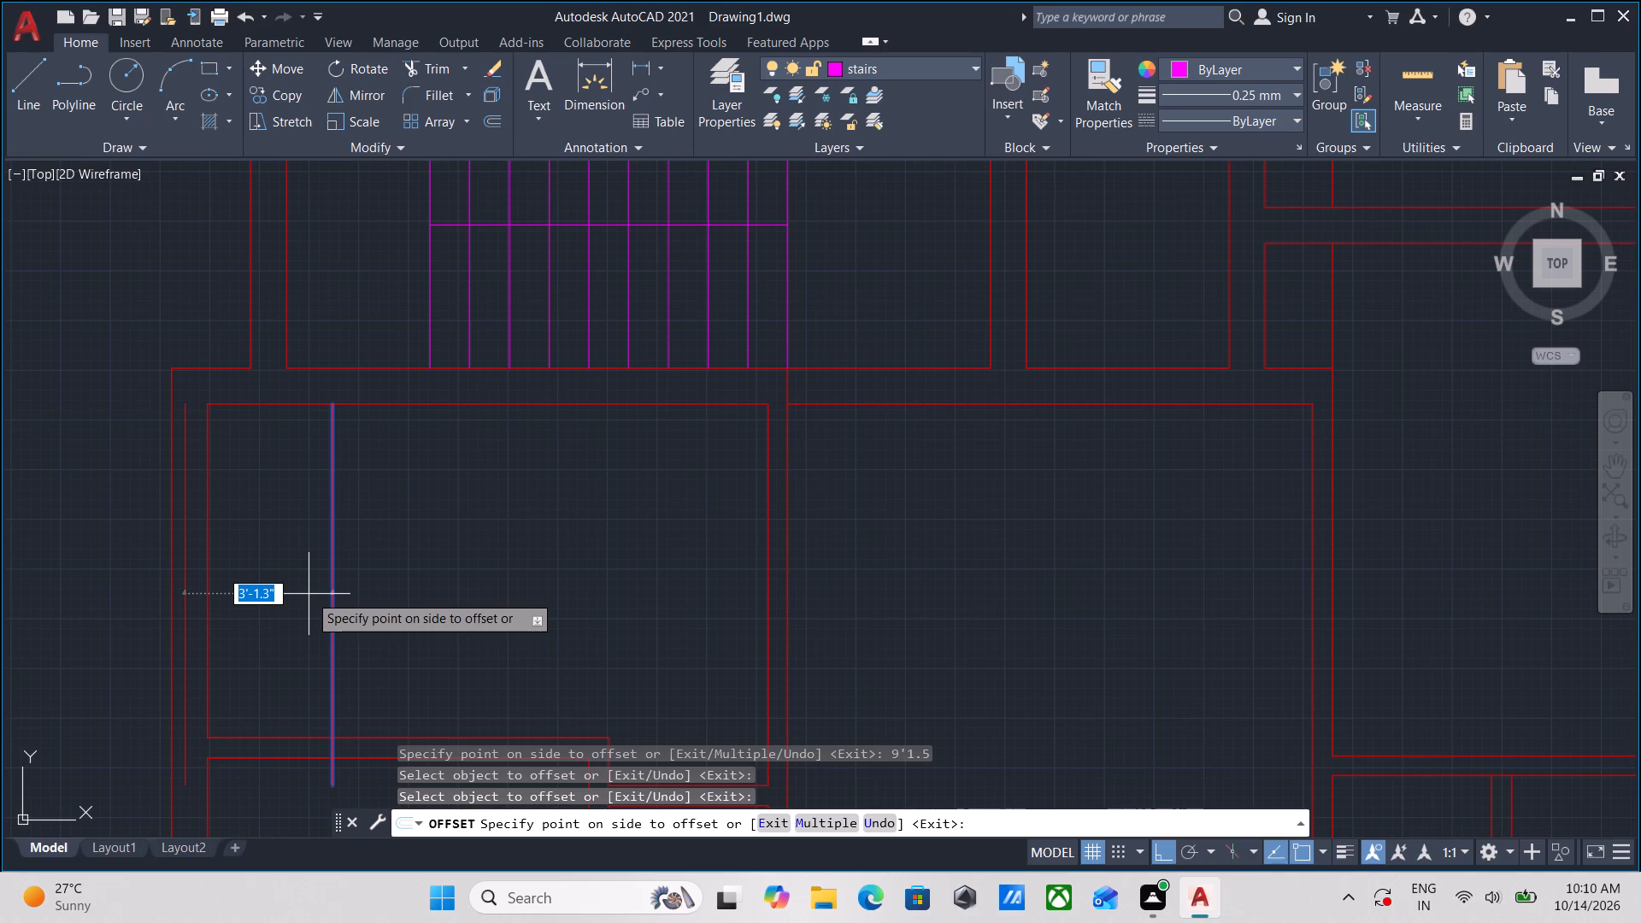
{"action": "key", "text": "5"}
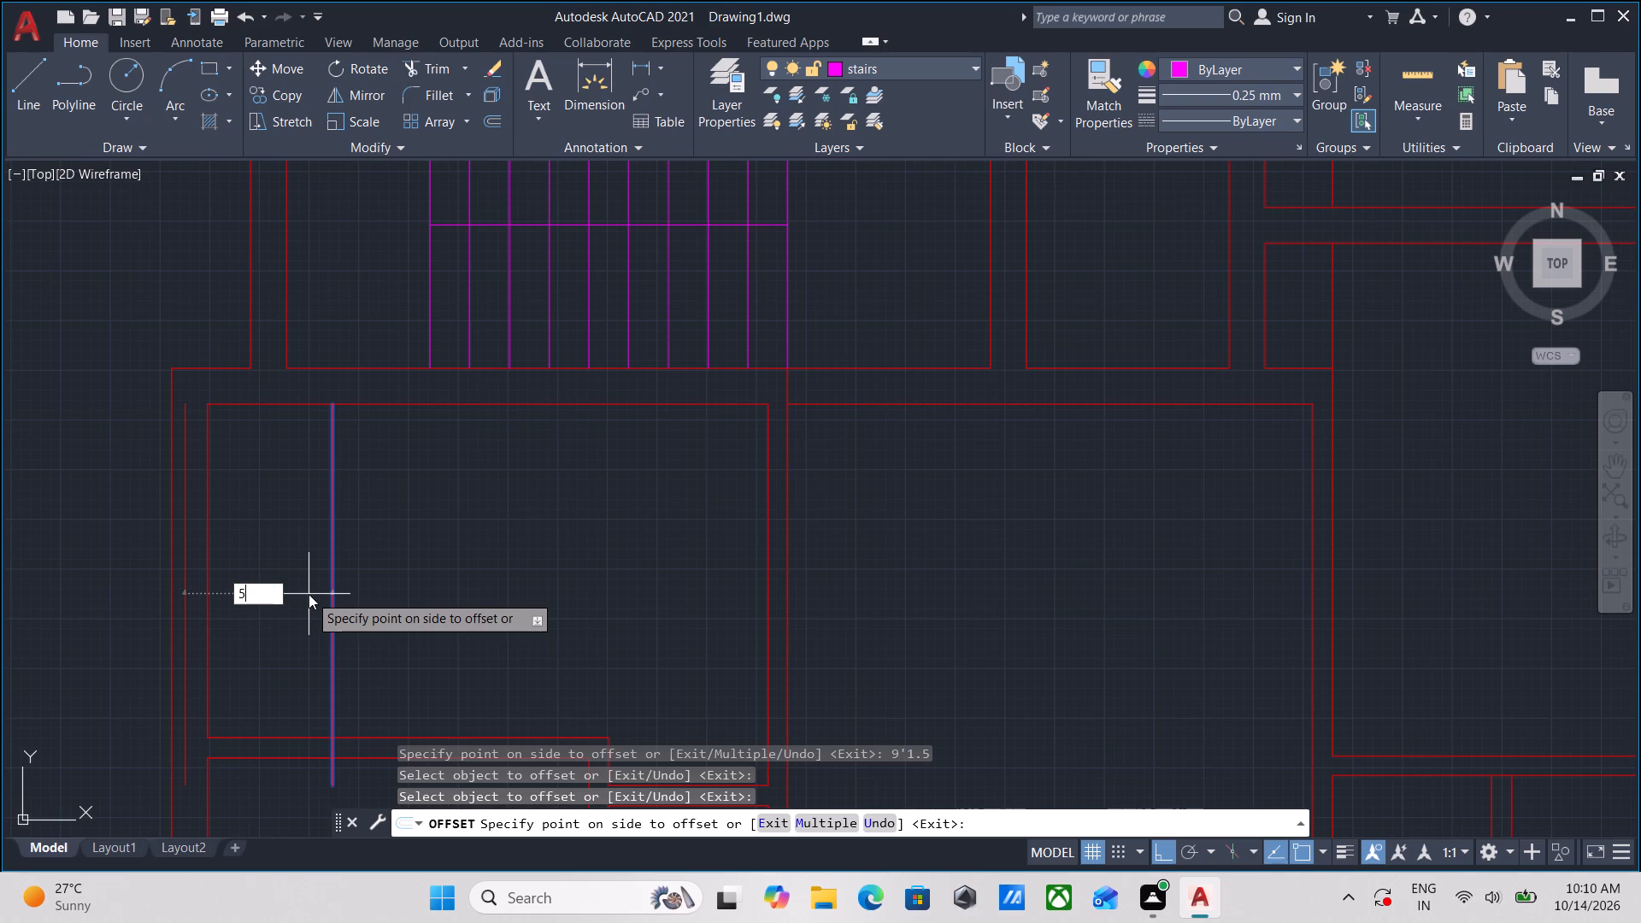
{"action": "key", "text": "Return"}
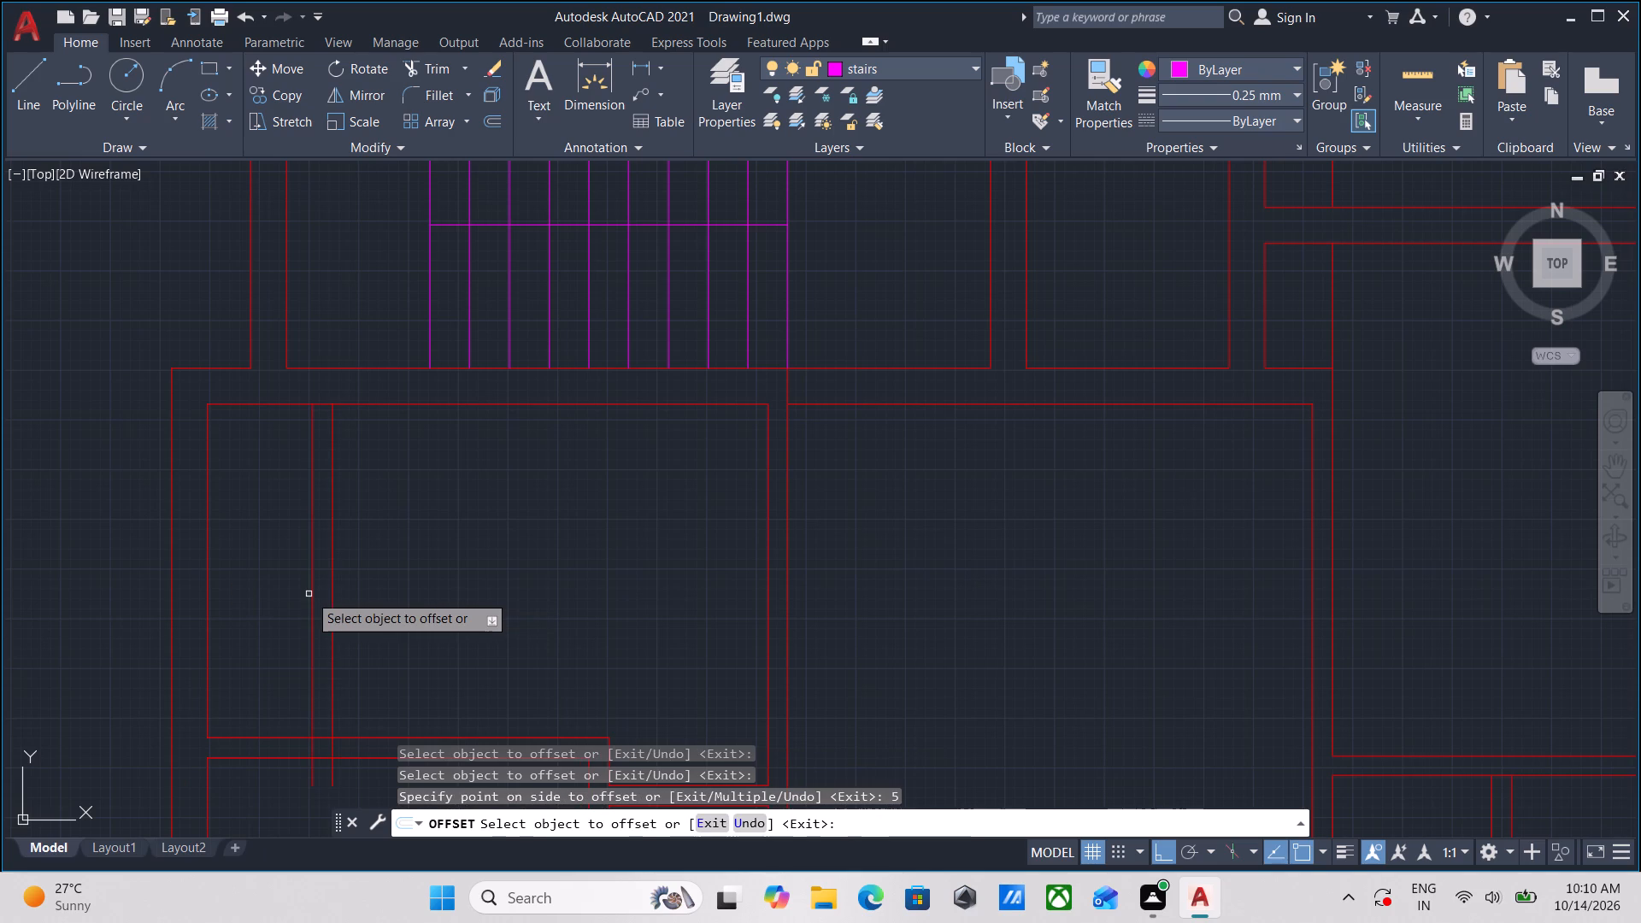
{"action": "middle_click_drag", "start_coordinate": [450, 634], "coordinate": [505, 415]}
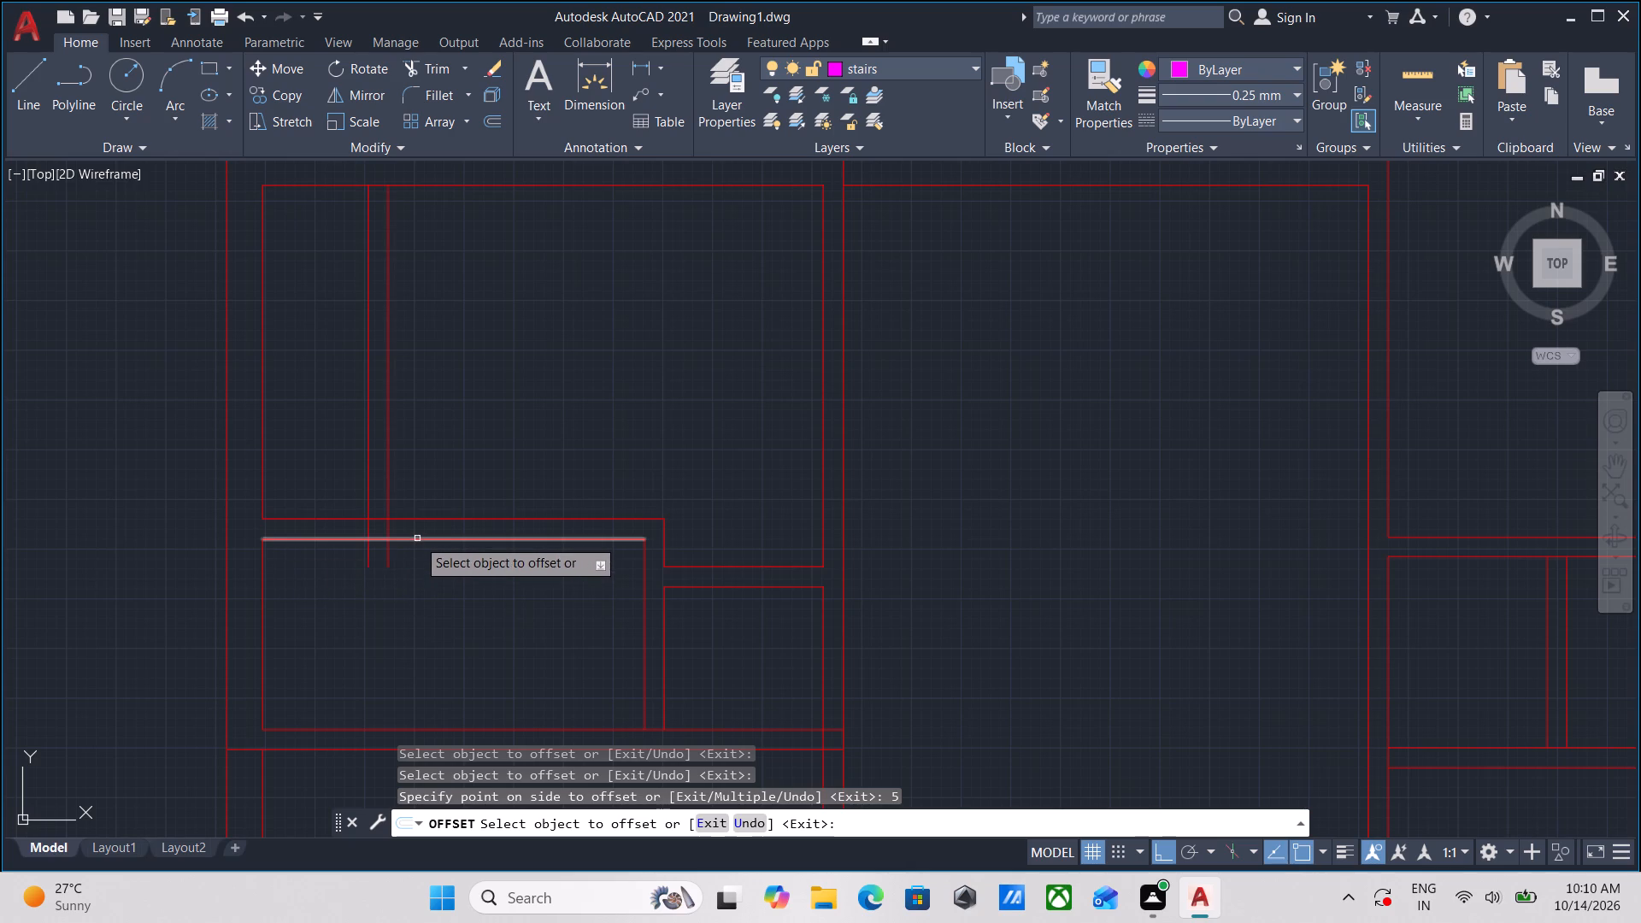
{"action": "key", "text": "Escape"}
Trim the new partition's south ends and open its junction with the room's south wall line.
{"action": "scroll", "coordinate": [408, 526], "scroll_direction": "up", "scroll_amount": 2}
{"action": "middle_click", "coordinate": [405, 526]}
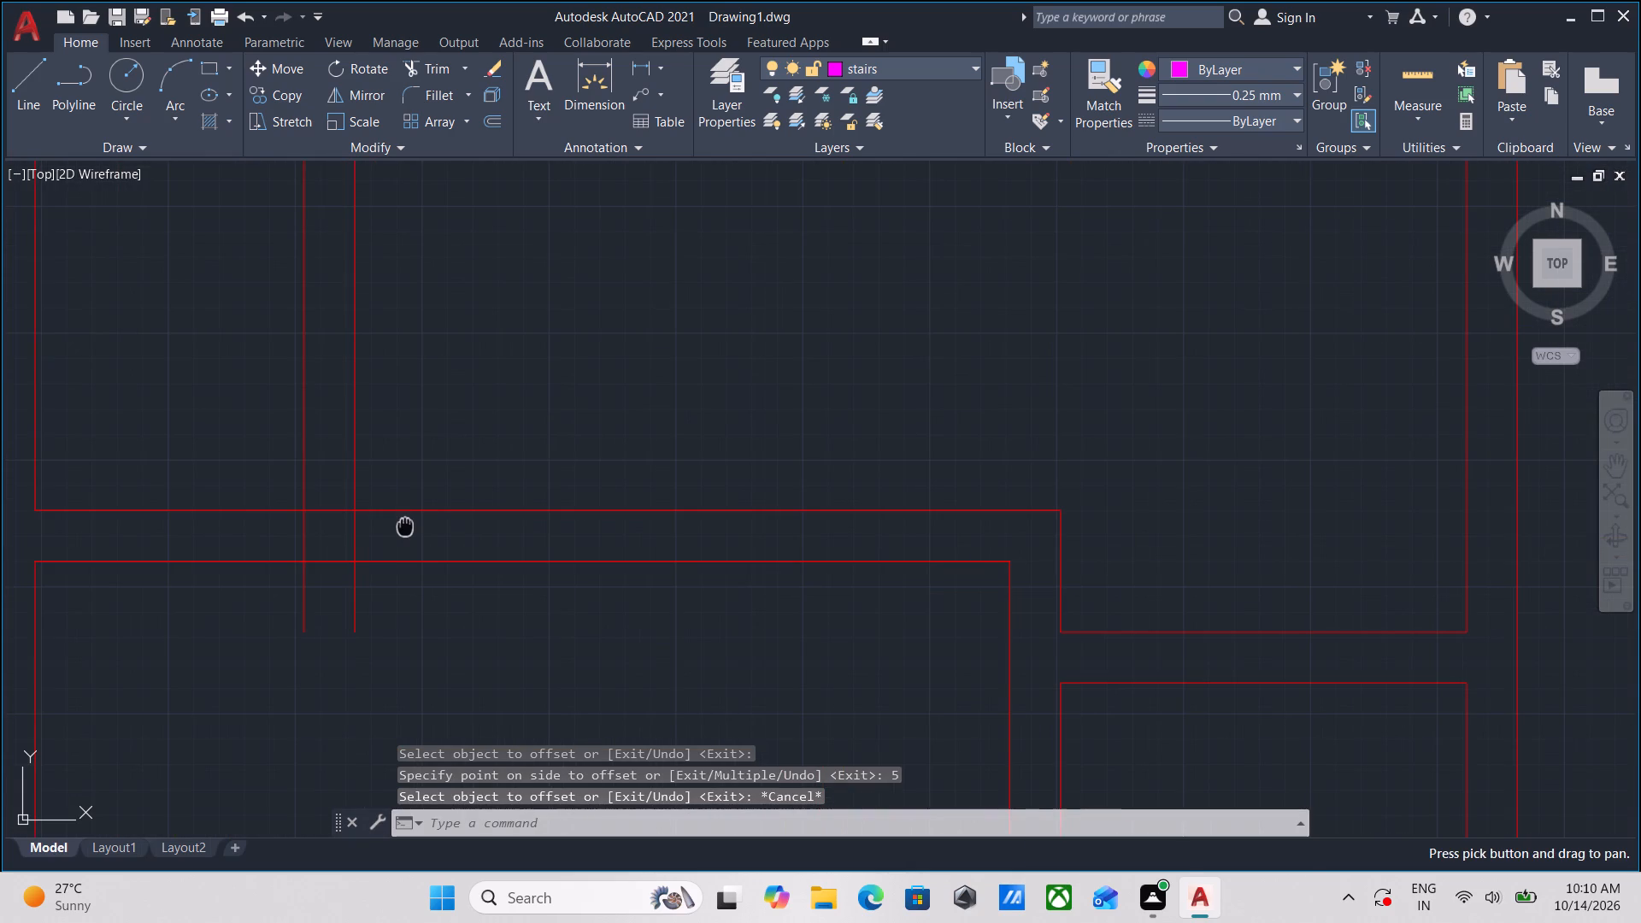
{"action": "type", "text": "tr"}
{"action": "key", "text": "Return"}
{"action": "left_click", "coordinate": [405, 526]}
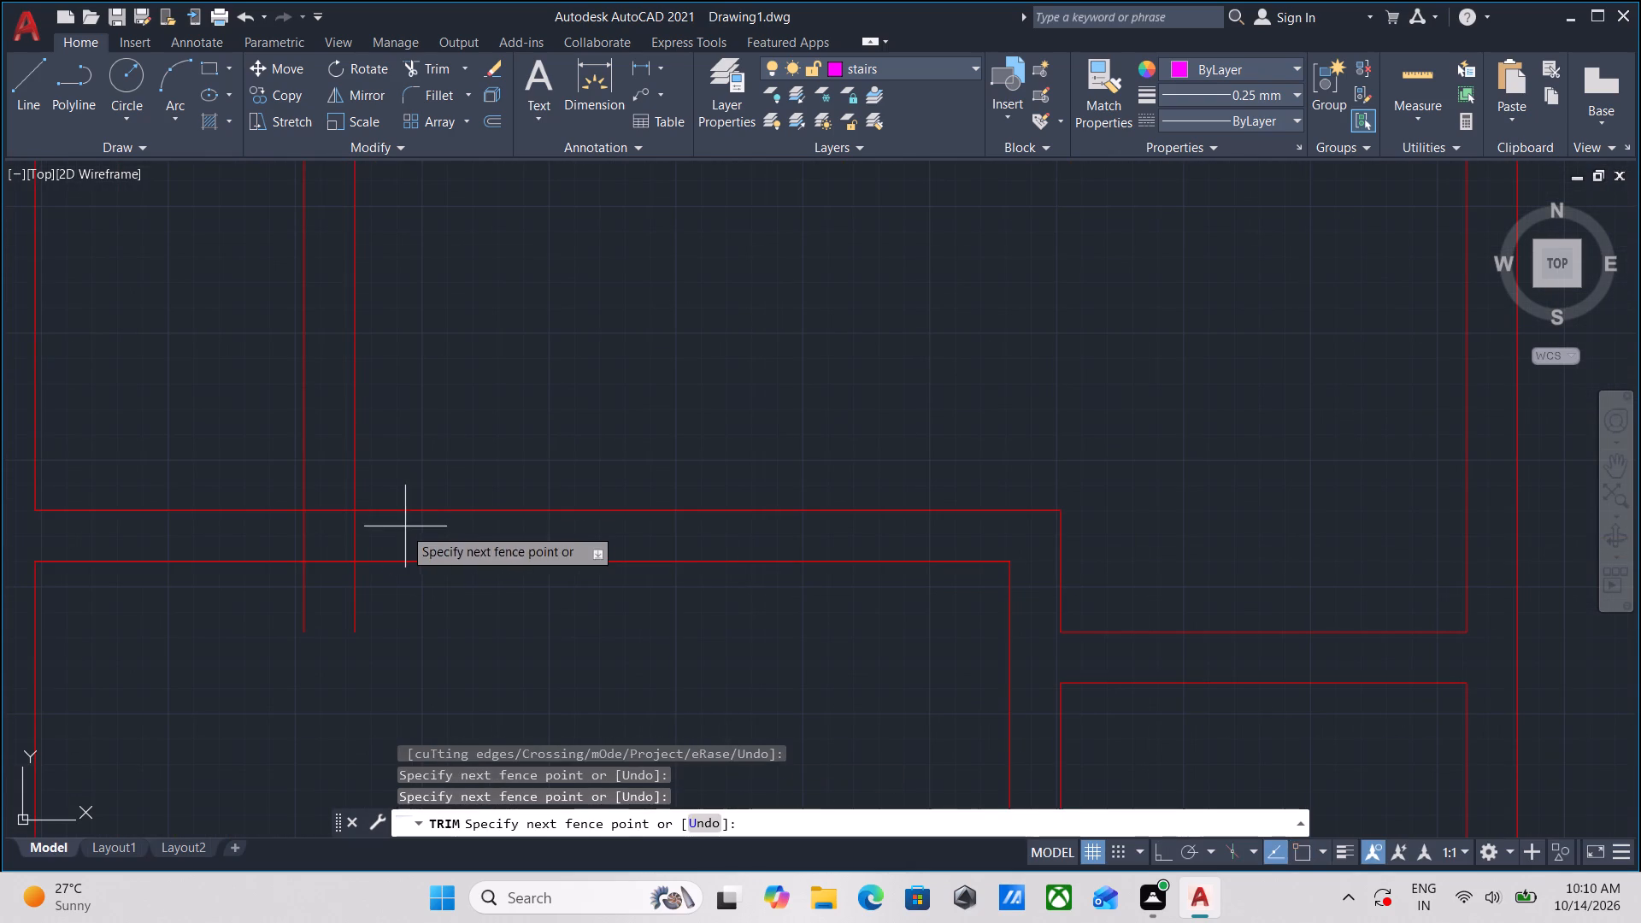
{"action": "left_click", "coordinate": [202, 529]}
{"action": "left_click", "coordinate": [376, 606]}
{"action": "left_click", "coordinate": [222, 599]}
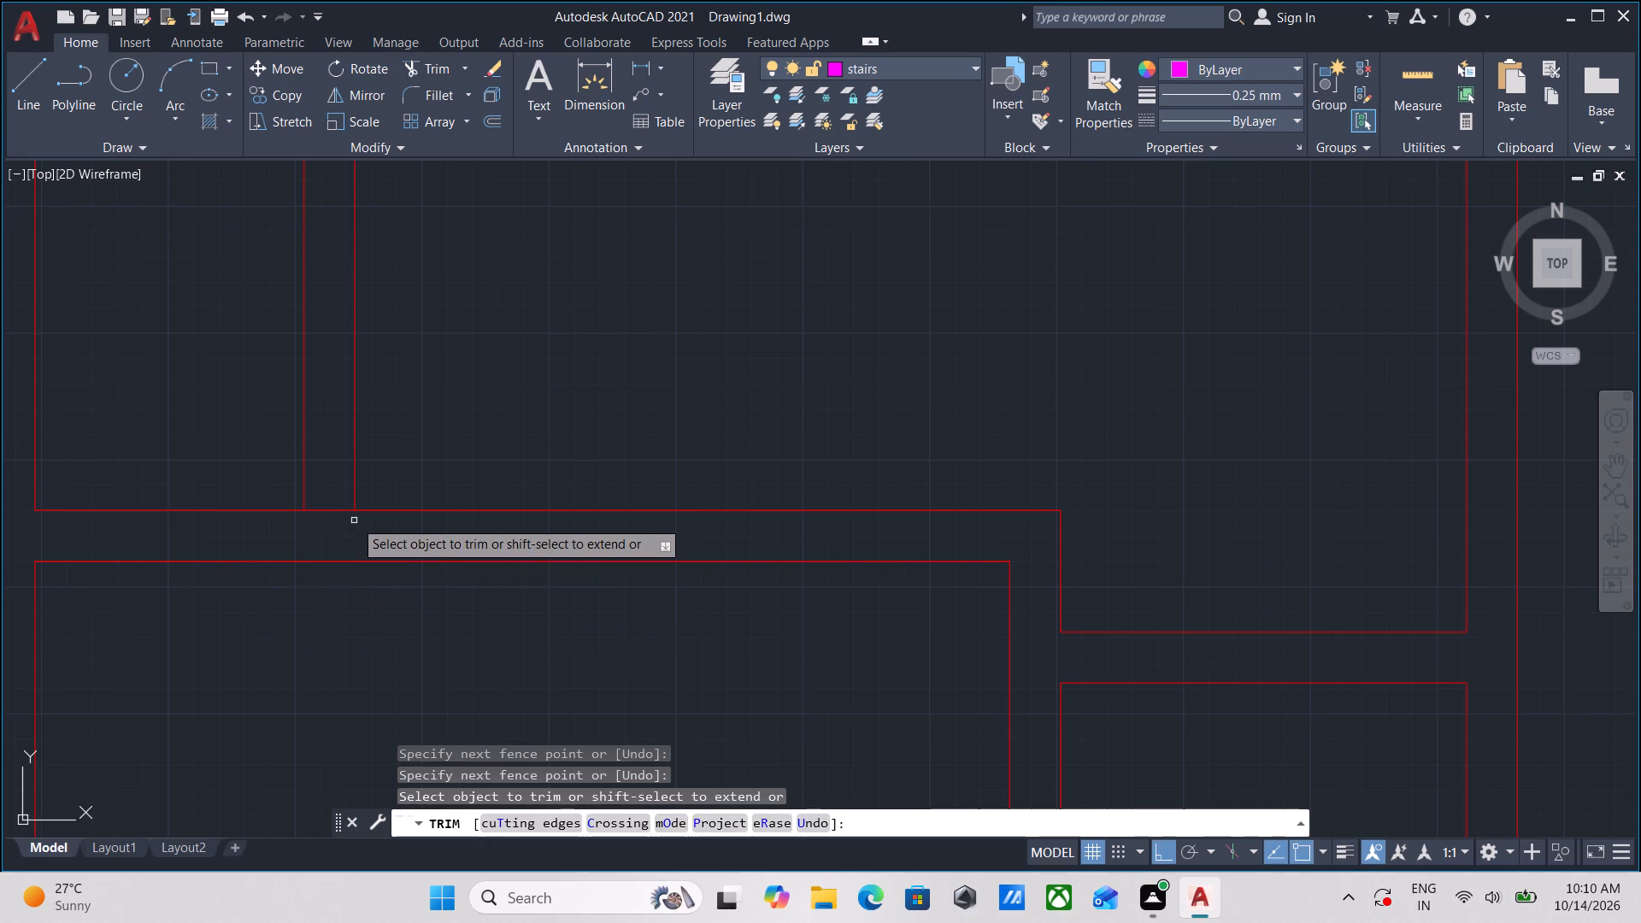
{"action": "left_click", "coordinate": [339, 532]}
{"action": "left_click", "coordinate": [325, 477]}
Trim the room's north wall line between the two new partition lines.
{"action": "scroll", "coordinate": [375, 448], "scroll_direction": "down", "scroll_amount": 3}
{"action": "middle_click_drag", "start_coordinate": [395, 436], "coordinate": [371, 659]}
{"action": "scroll", "coordinate": [355, 489], "scroll_direction": "up", "scroll_amount": 2}
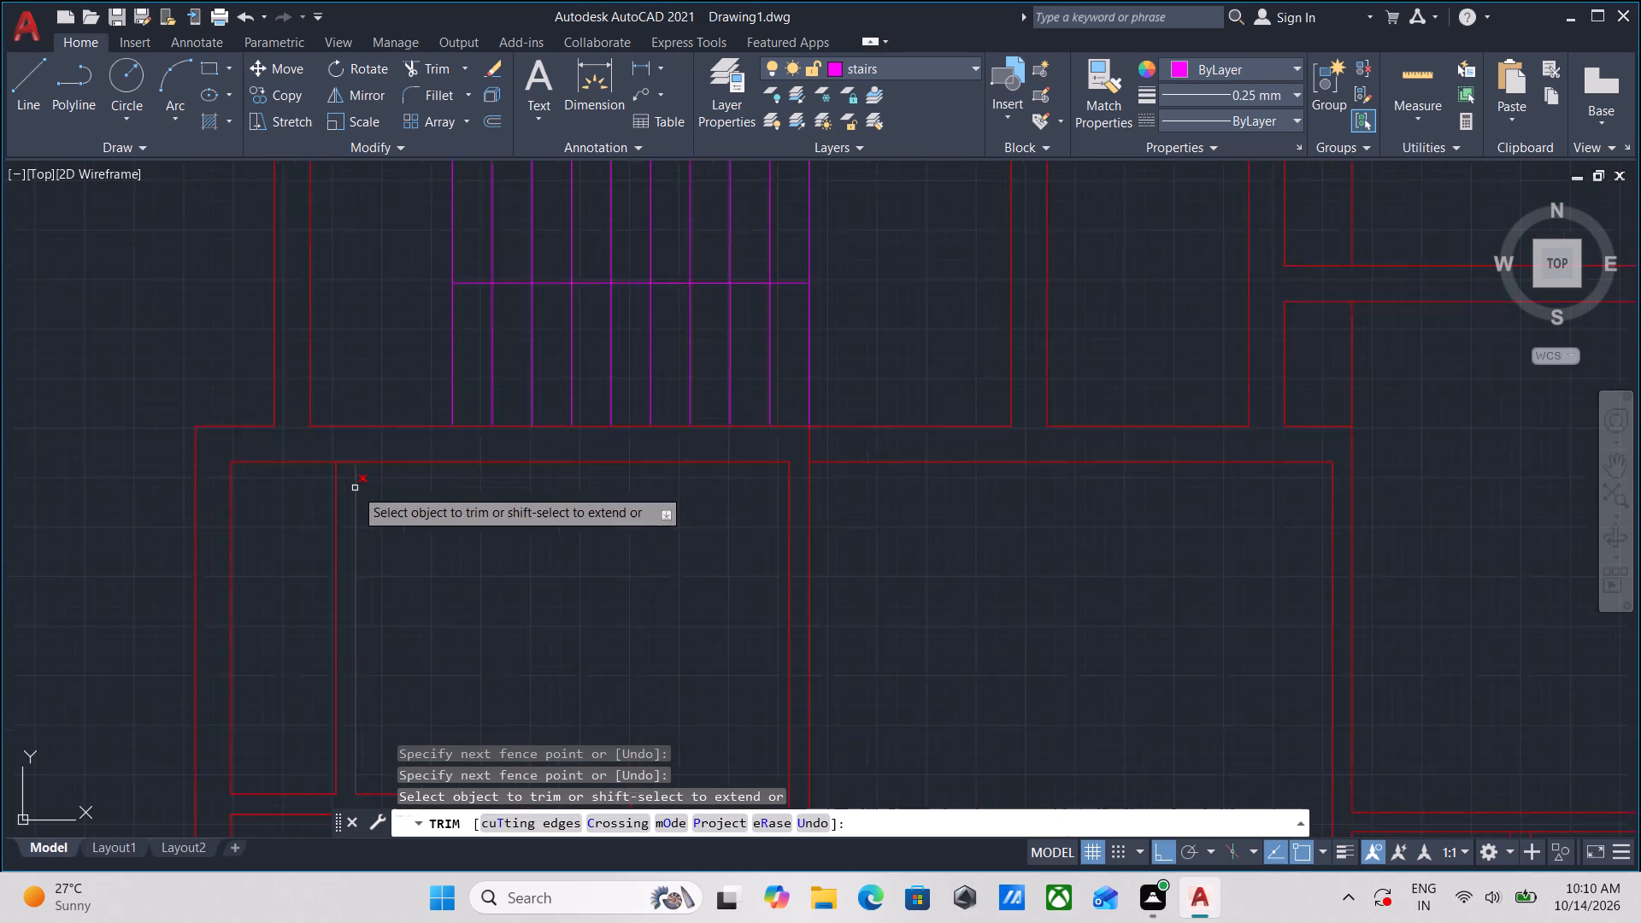
{"action": "scroll", "coordinate": [355, 488], "scroll_direction": "up", "scroll_amount": 1}
{"action": "left_click", "coordinate": [317, 438]}
{"action": "left_click", "coordinate": [339, 386]}
{"action": "scroll", "coordinate": [334, 389], "scroll_direction": "down", "scroll_amount": 3}
{"action": "key", "text": "Escape"}
Examine the new partition, the stair area and the surrounding rooms of the floor plan.
{"action": "middle_click_drag", "start_coordinate": [376, 482], "coordinate": [390, 463]}
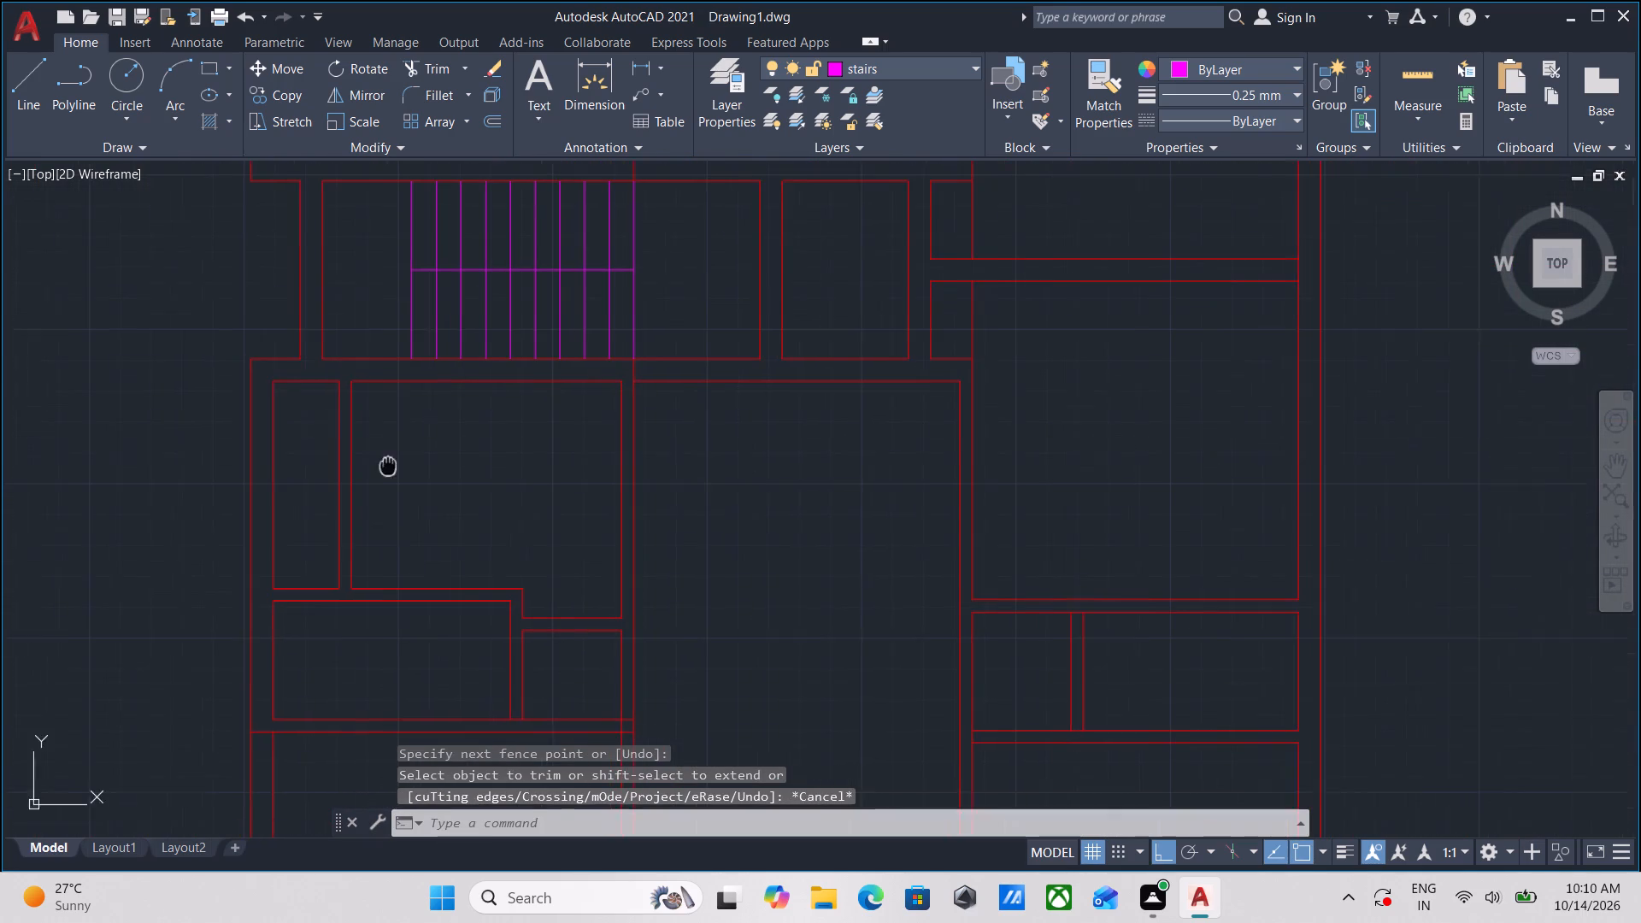
{"action": "middle_click_drag", "start_coordinate": [390, 463], "coordinate": [392, 461]}
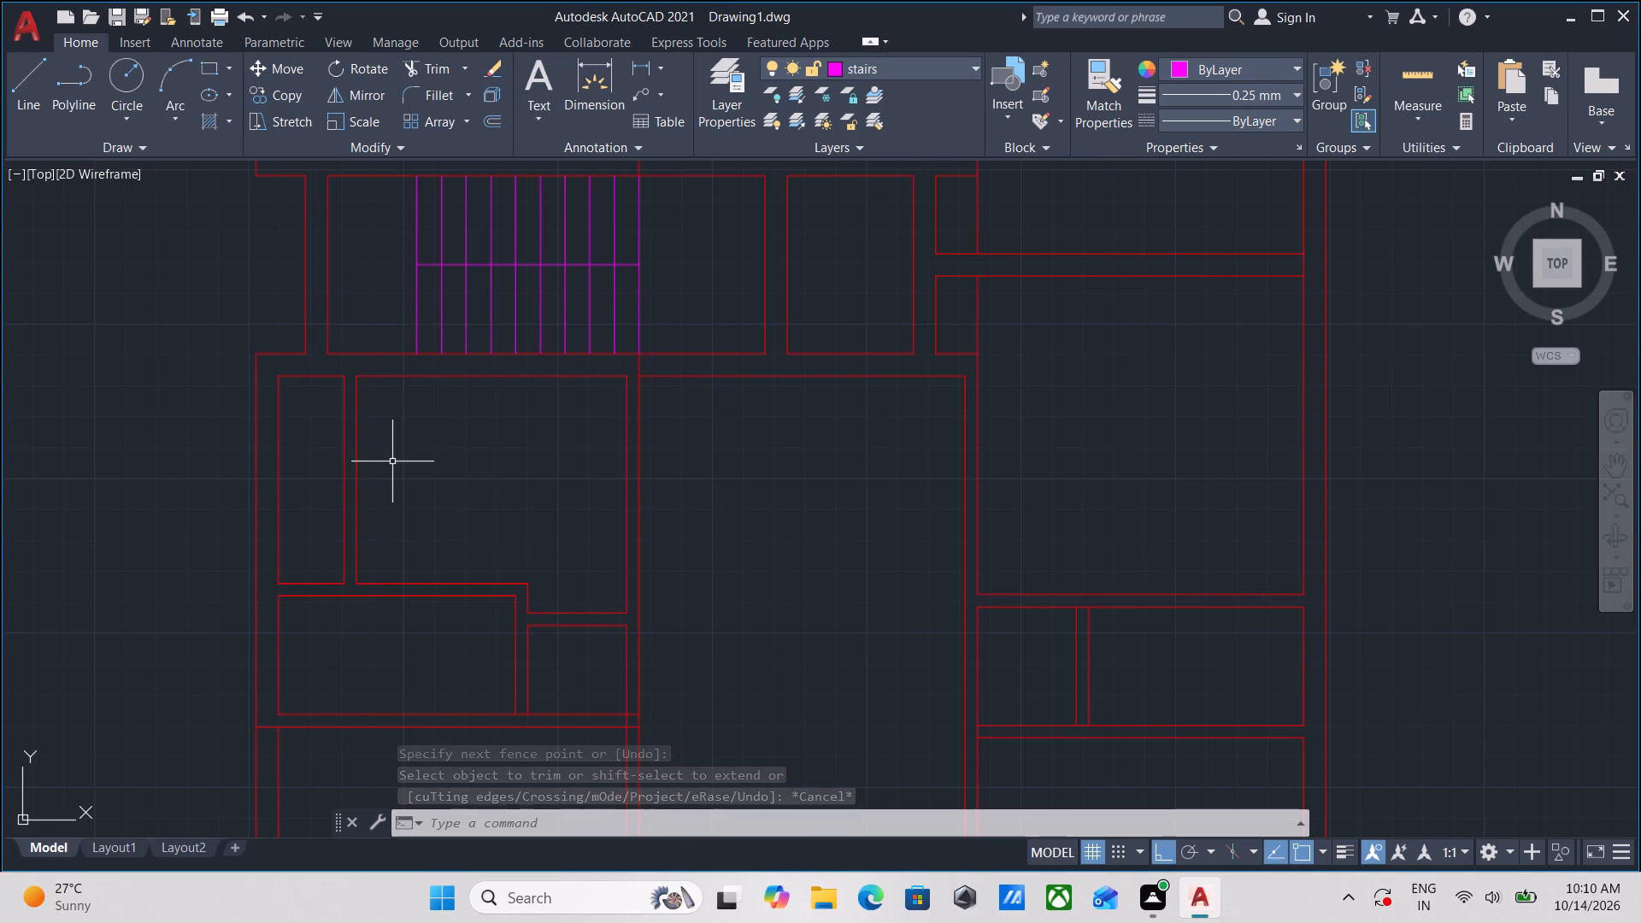
{"action": "scroll", "coordinate": [443, 514], "scroll_direction": "down", "scroll_amount": 1}
{"action": "middle_click_drag", "start_coordinate": [435, 529], "coordinate": [442, 627]}
{"action": "middle_click_drag", "start_coordinate": [445, 602], "coordinate": [479, 508]}
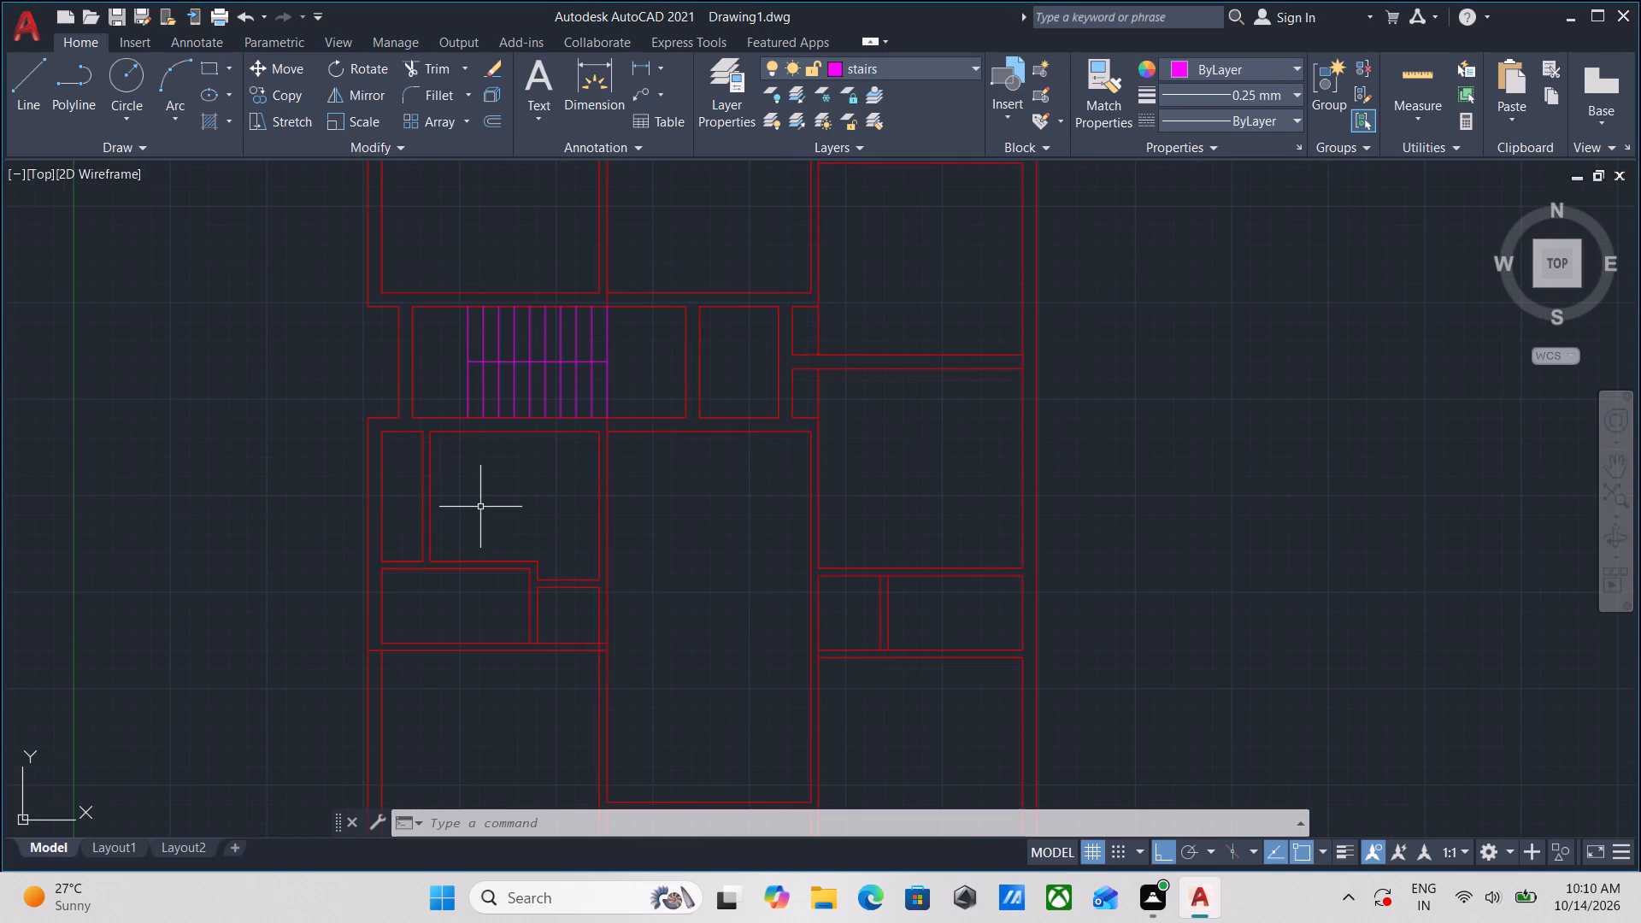
{"action": "scroll", "coordinate": [480, 507], "scroll_direction": "down", "scroll_amount": 1}
{"action": "middle_click_drag", "start_coordinate": [480, 507], "coordinate": [404, 633]}
{"action": "scroll", "coordinate": [540, 544], "scroll_direction": "up", "scroll_amount": 2}
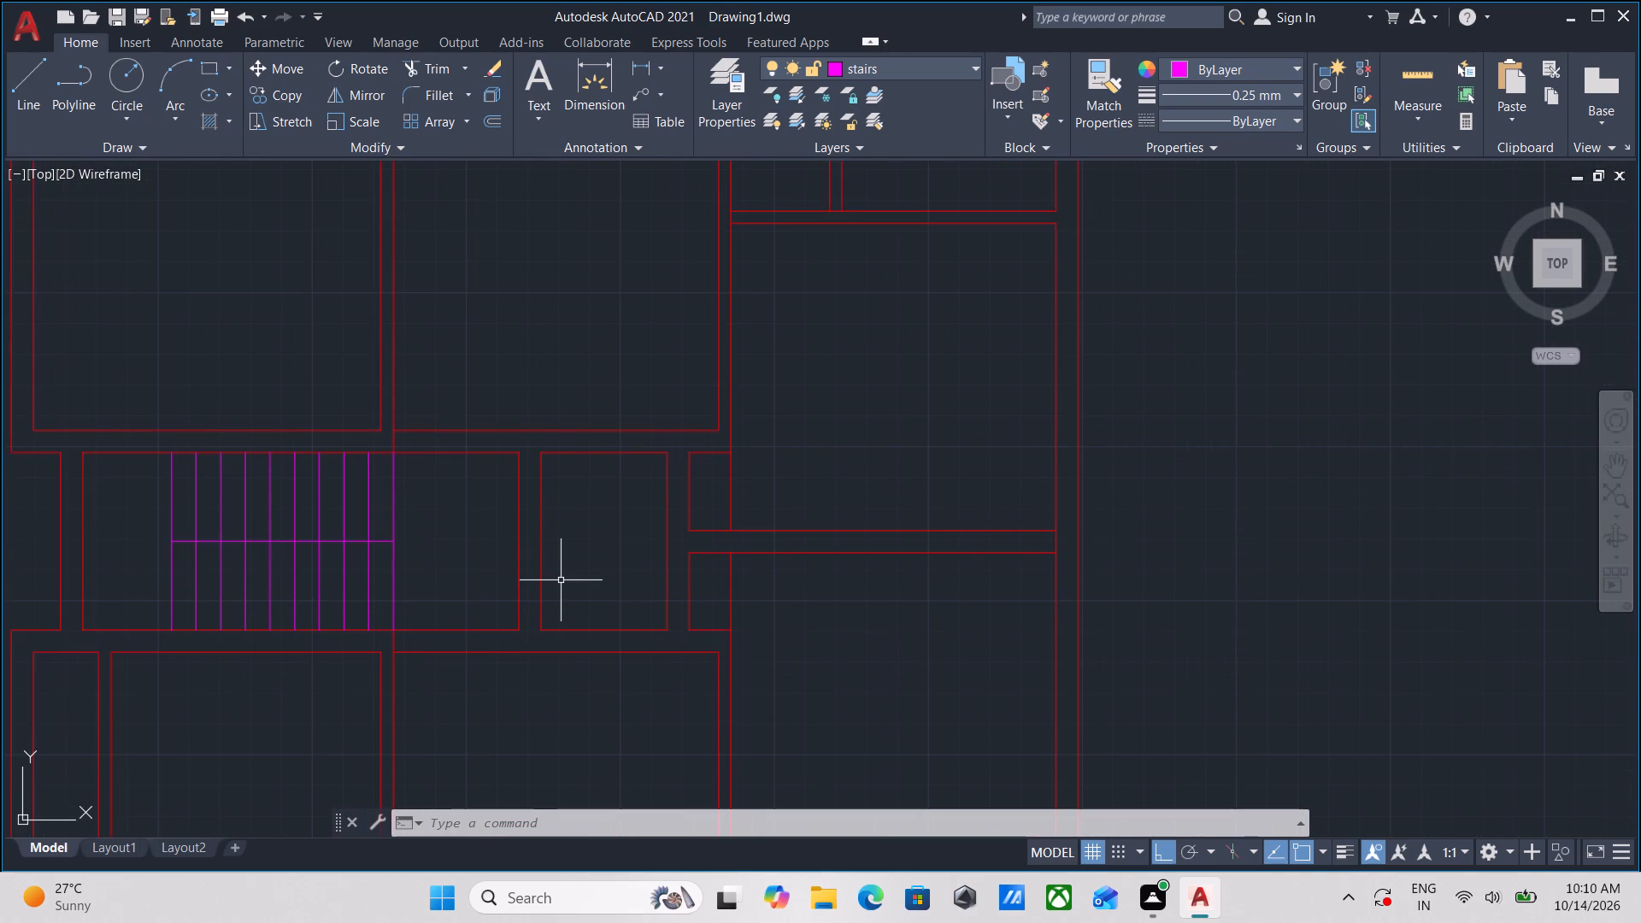
{"action": "scroll", "coordinate": [559, 582], "scroll_direction": "up", "scroll_amount": 3}
{"action": "scroll", "coordinate": [506, 567], "scroll_direction": "down", "scroll_amount": 2}
{"action": "middle_click_drag", "start_coordinate": [667, 550], "coordinate": [683, 550]}
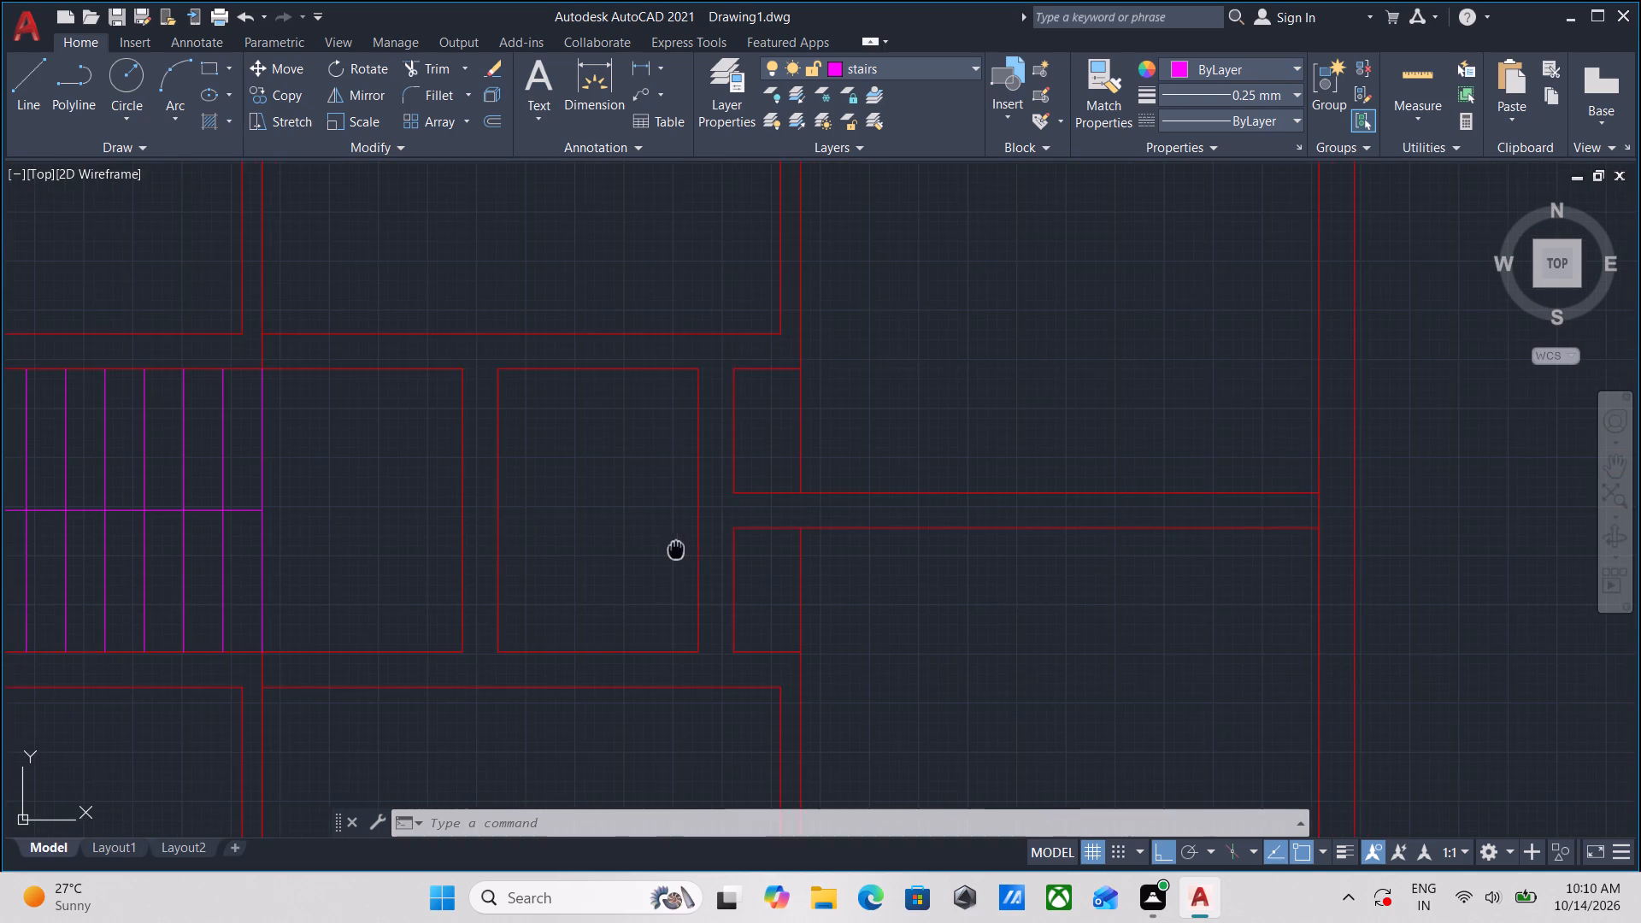
{"action": "middle_click_drag", "start_coordinate": [683, 550], "coordinate": [685, 550]}
{"action": "scroll", "coordinate": [692, 535], "scroll_direction": "down", "scroll_amount": 2}
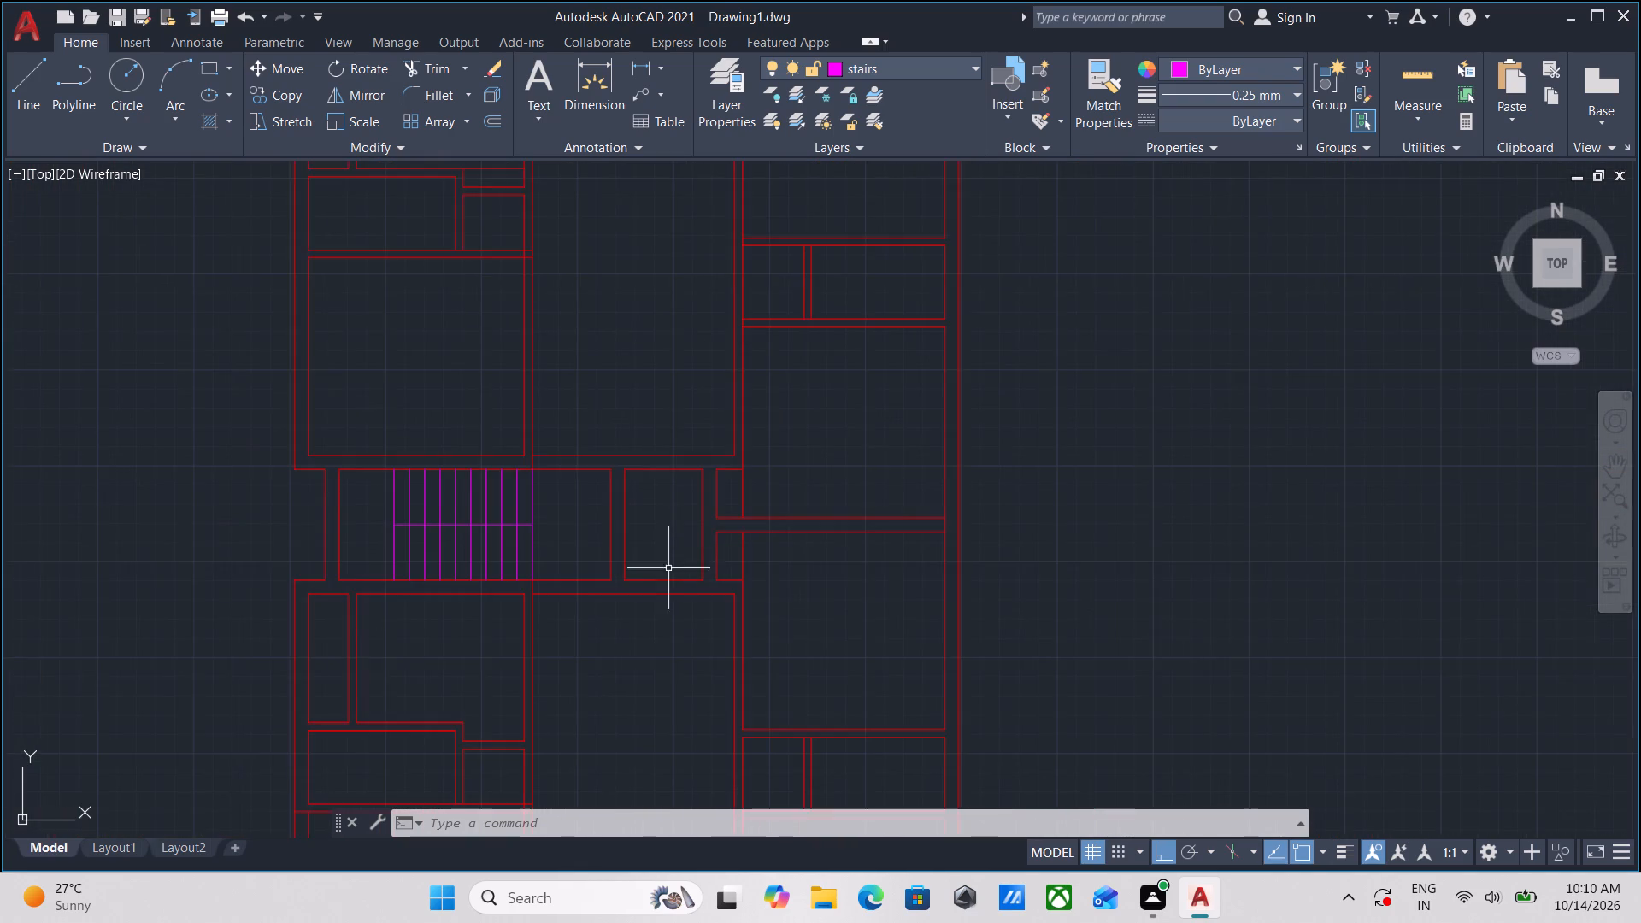
{"action": "middle_click_drag", "start_coordinate": [640, 598], "coordinate": [688, 495]}
{"action": "middle_click_drag", "start_coordinate": [591, 611], "coordinate": [618, 536]}
{"action": "middle_click_drag", "start_coordinate": [476, 492], "coordinate": [519, 495]}
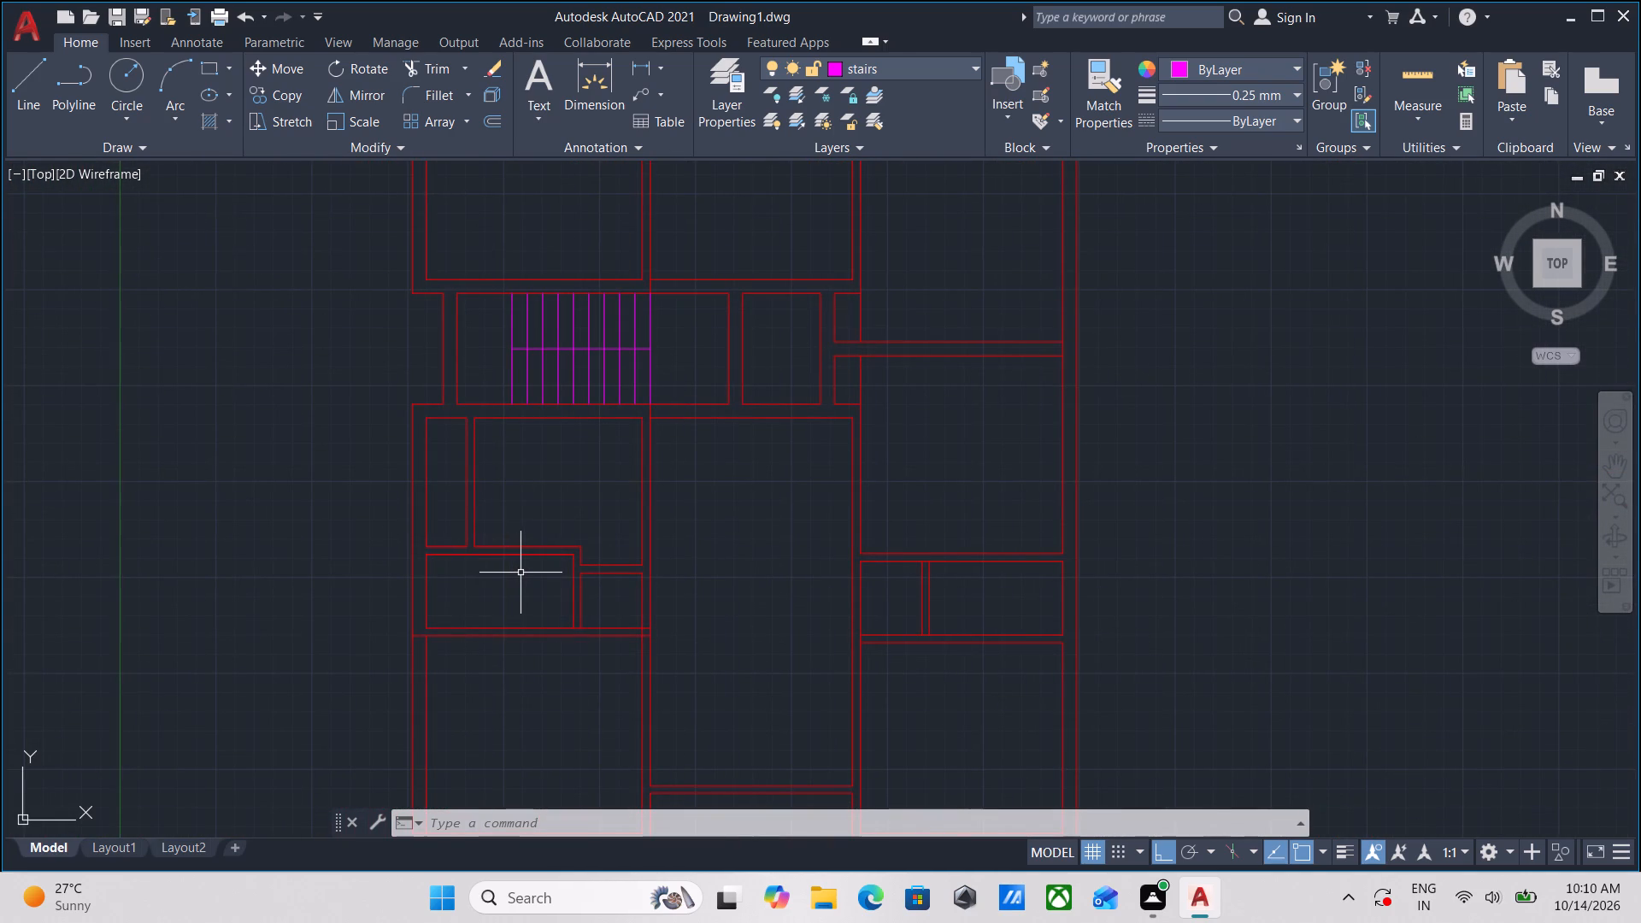
Measure the narrow rooms beside the west wall in the southern and northern units, and the west wall's thickness.
{"action": "scroll", "coordinate": [413, 514], "scroll_direction": "up", "scroll_amount": 2}
{"action": "key", "text": "m"}
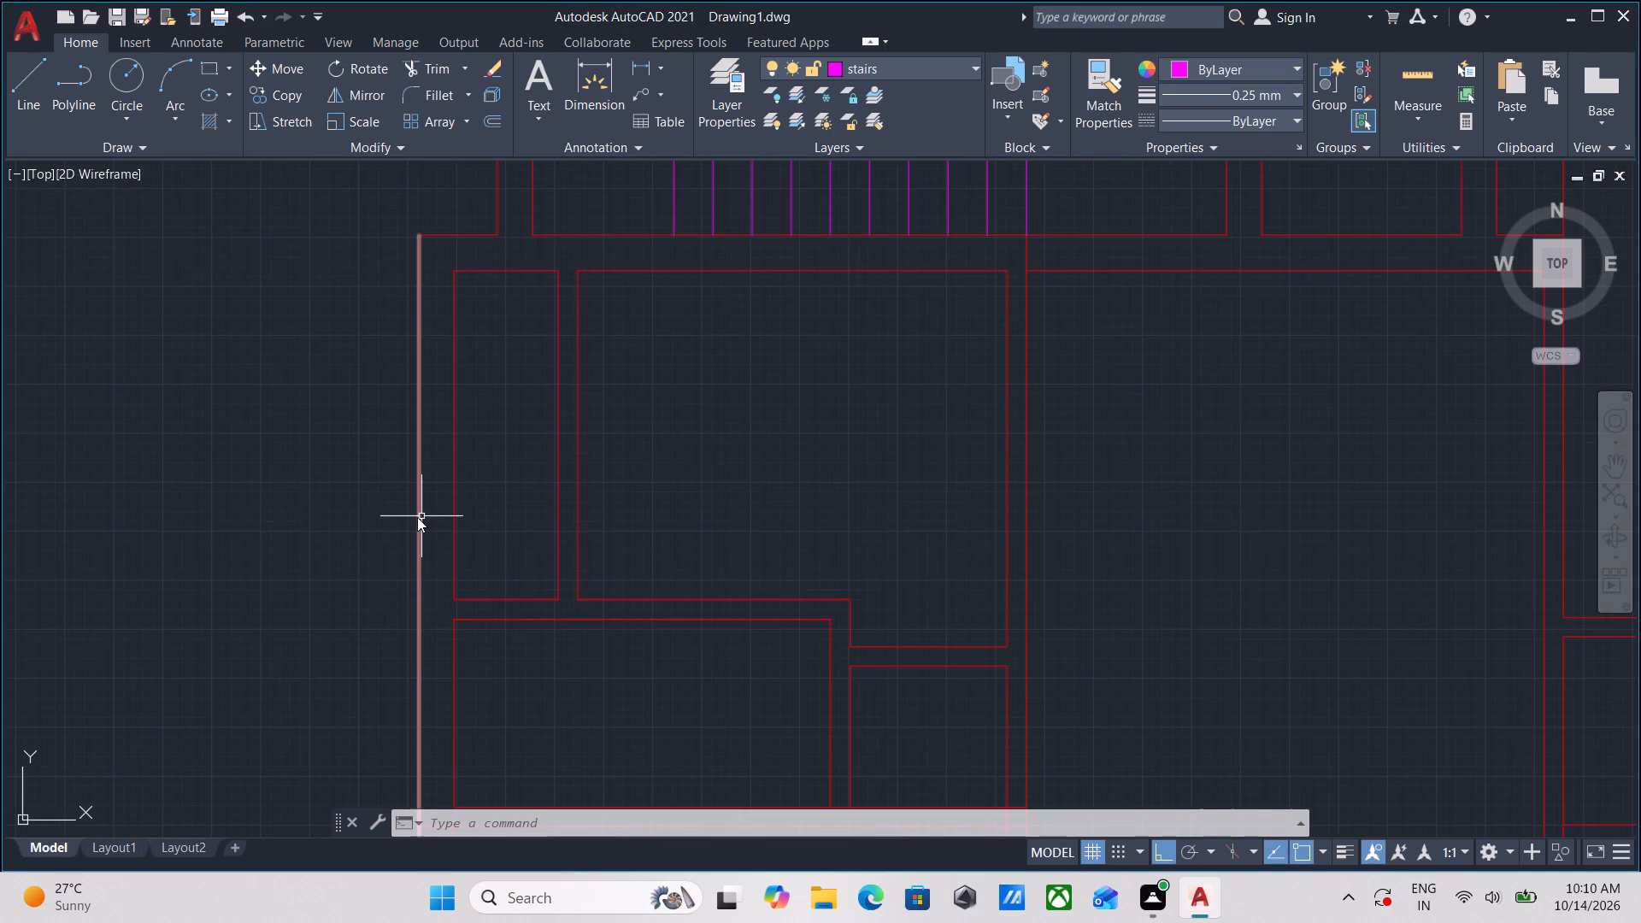
{"action": "type", "text": "ea"}
{"action": "key", "text": "Return"}
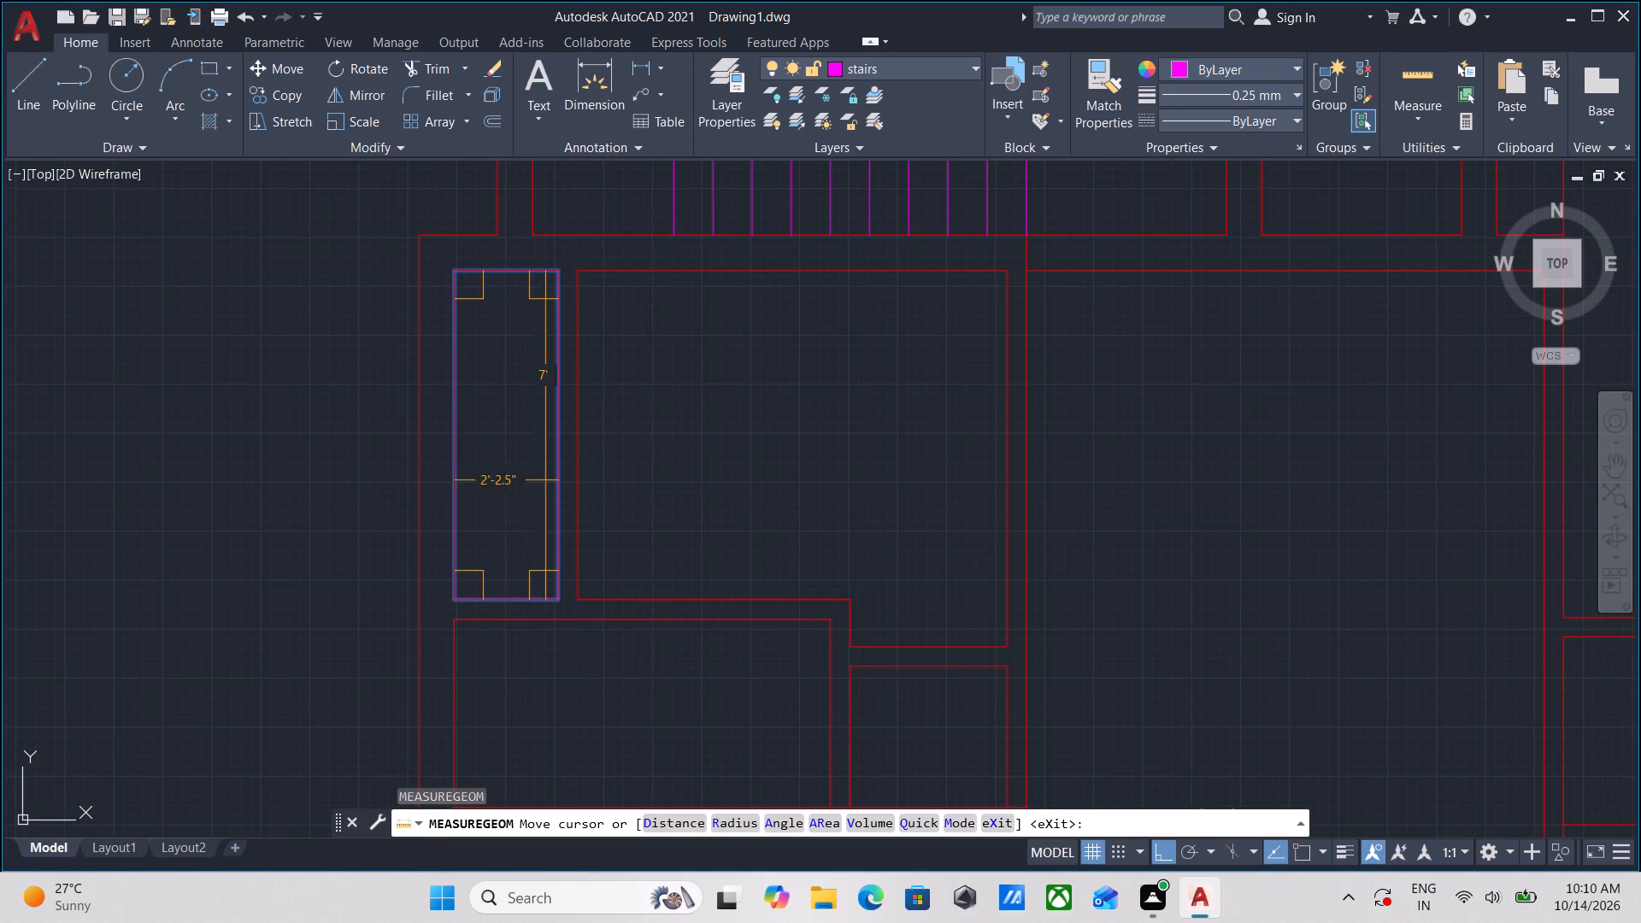
{"action": "middle_click_drag", "start_coordinate": [705, 461], "coordinate": [682, 681]}
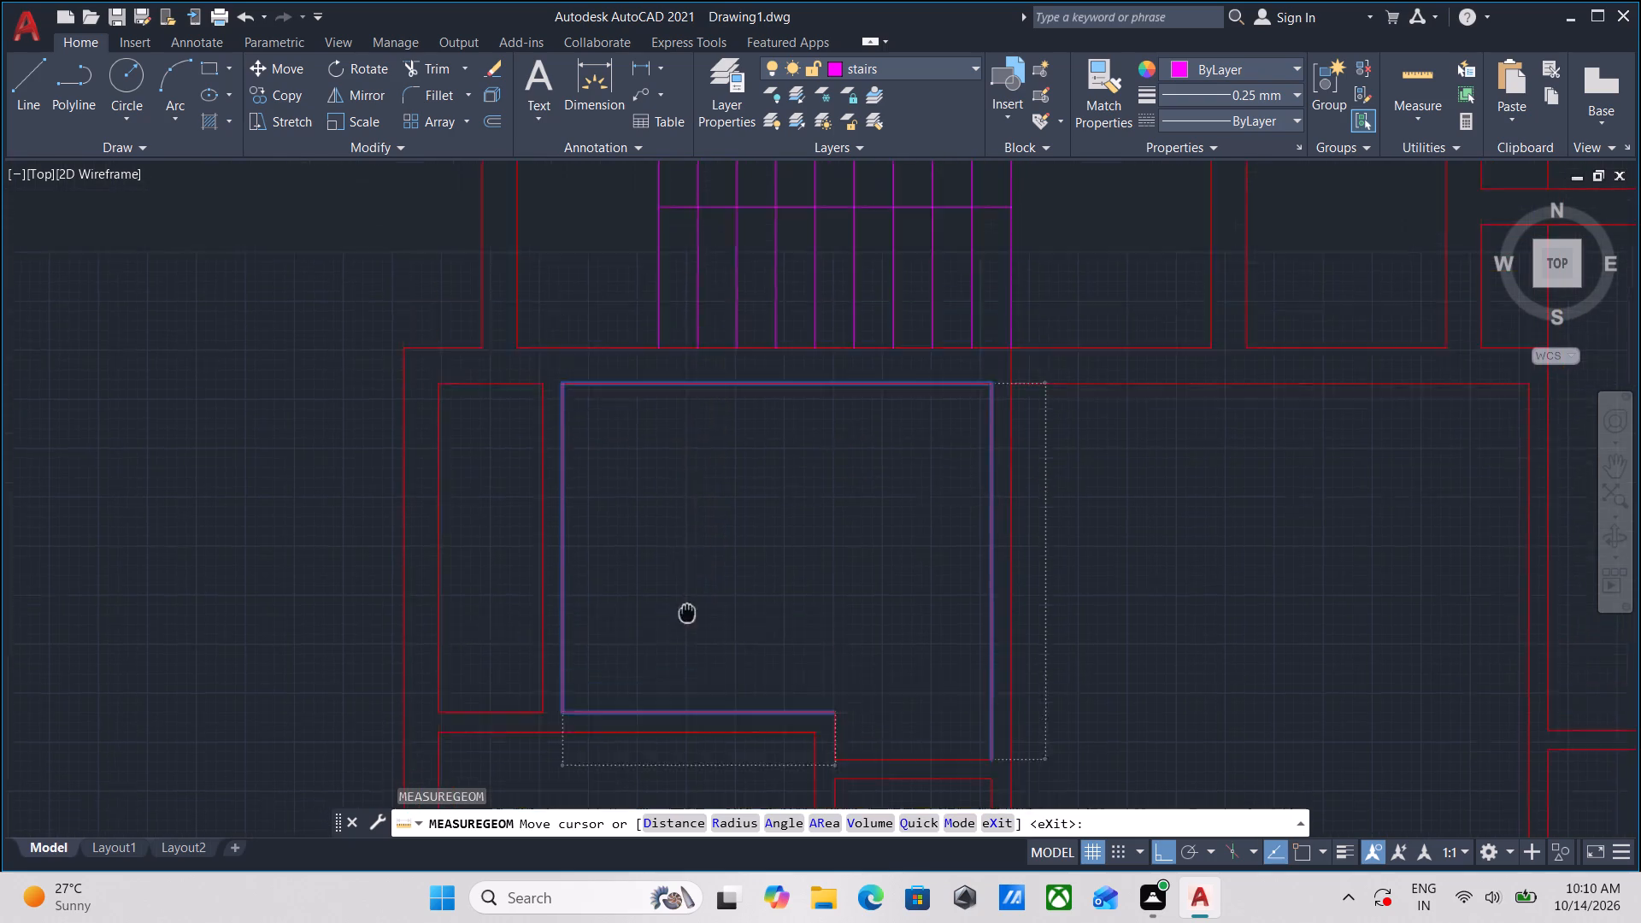
{"action": "middle_click_drag", "start_coordinate": [682, 681], "coordinate": [680, 740]}
{"action": "scroll", "coordinate": [662, 421], "scroll_direction": "down", "scroll_amount": 2}
{"action": "middle_click_drag", "start_coordinate": [642, 457], "coordinate": [591, 709]}
{"action": "scroll", "coordinate": [579, 358], "scroll_direction": "down", "scroll_amount": 1}
{"action": "middle_click_drag", "start_coordinate": [572, 408], "coordinate": [556, 802]}
{"action": "middle_click_drag", "start_coordinate": [597, 432], "coordinate": [591, 833]}
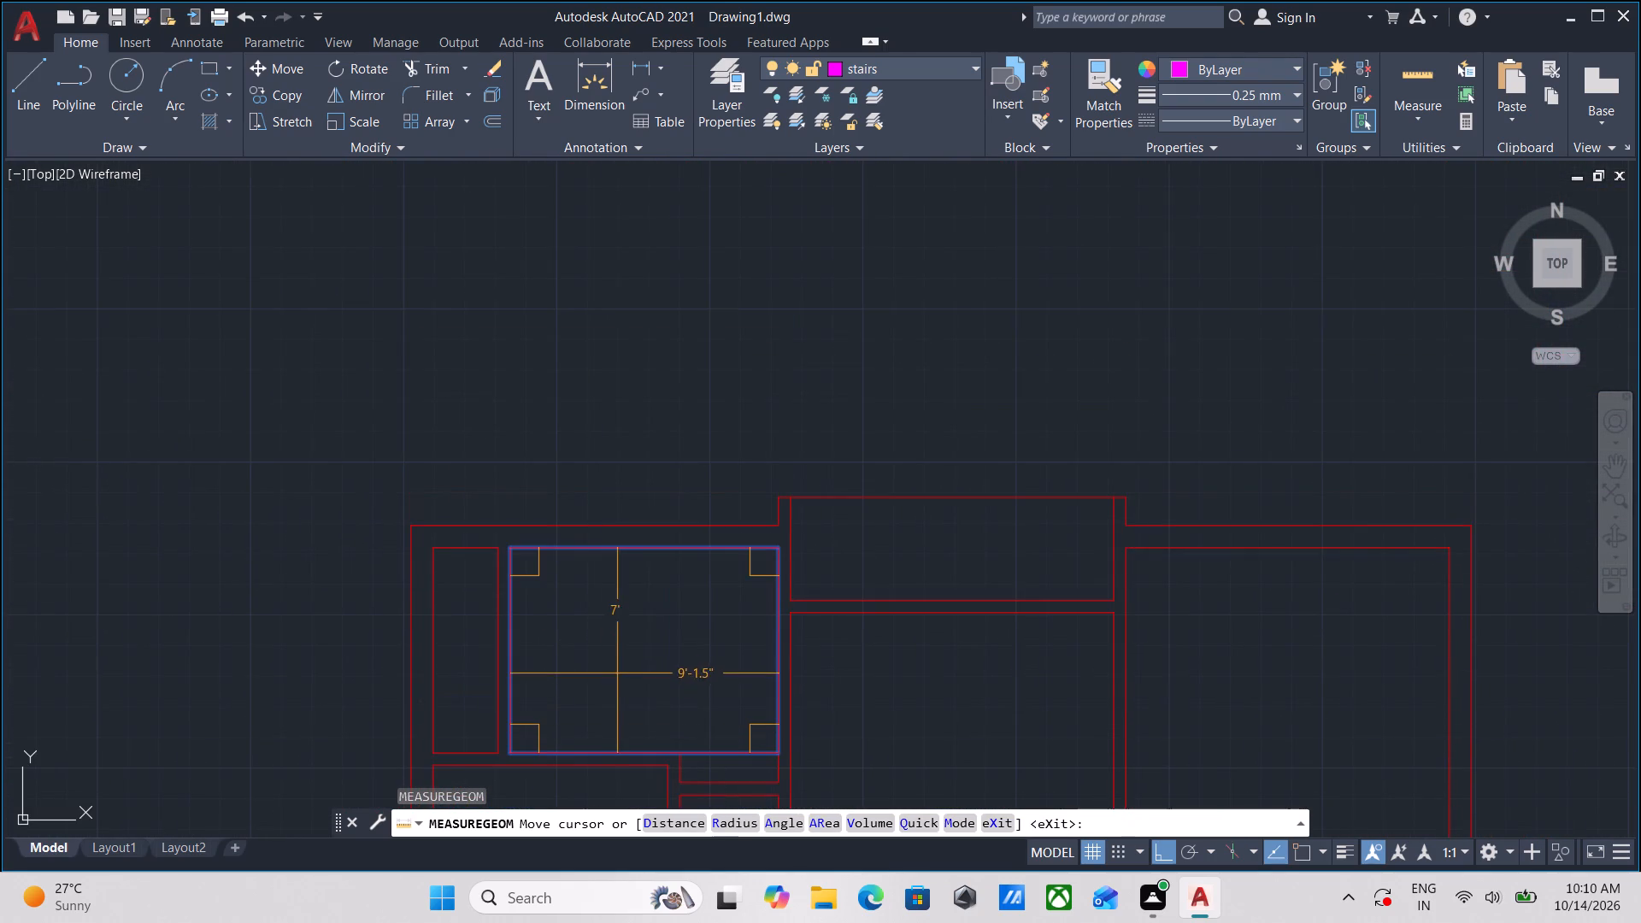
{"action": "middle_click_drag", "start_coordinate": [629, 661], "coordinate": [632, 547]}
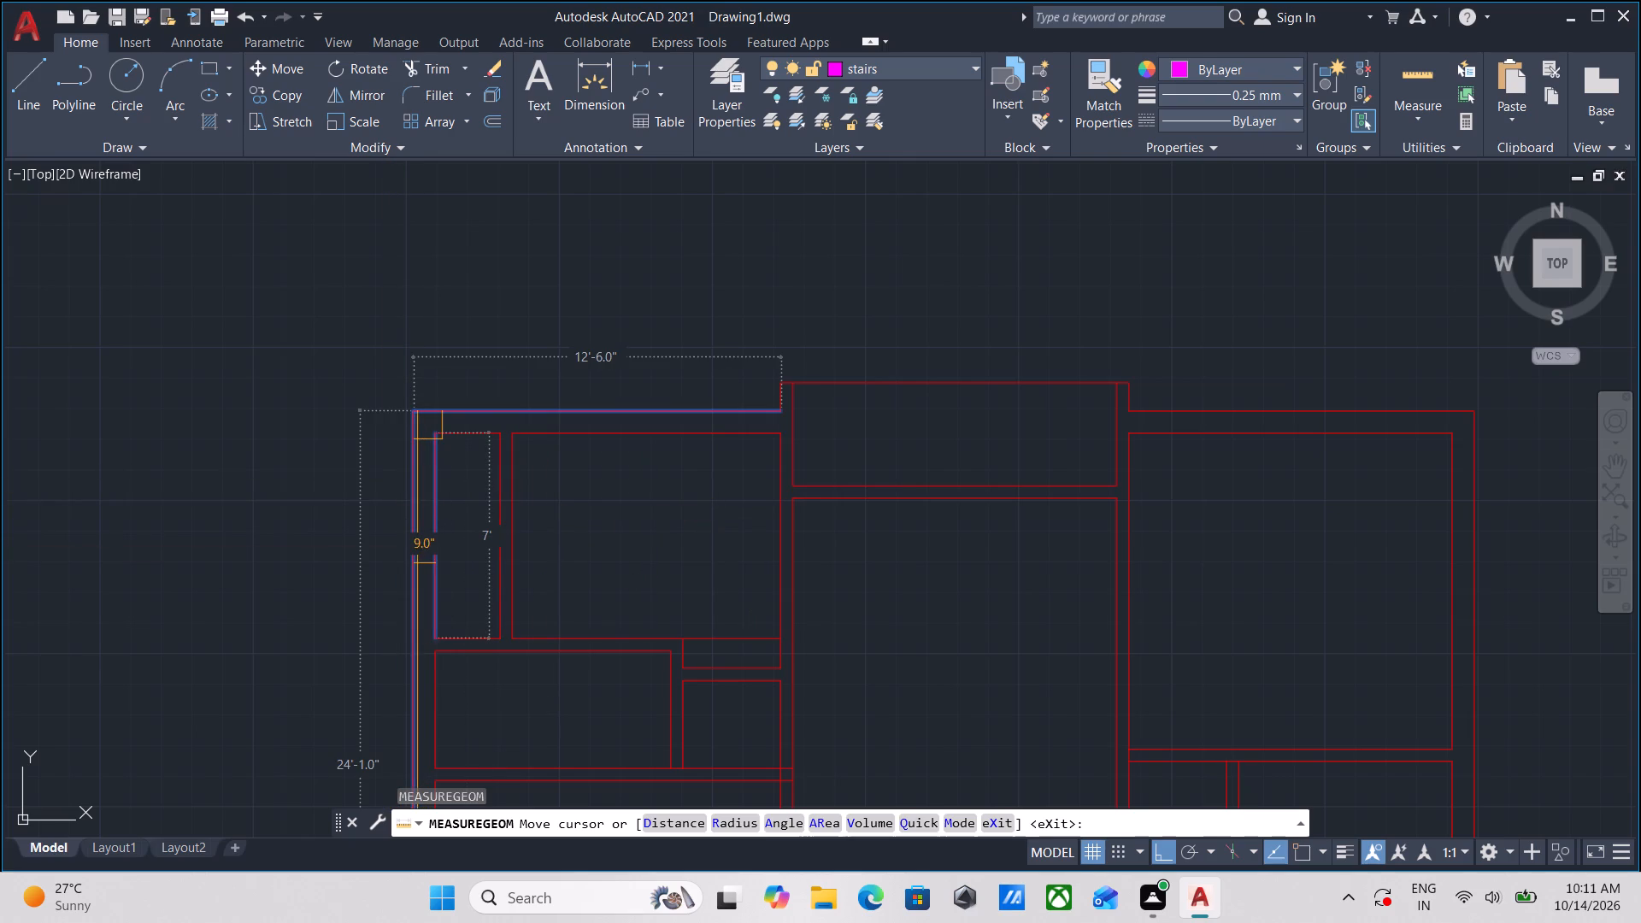
{"action": "key", "text": "Escape"}
Trim away the inner west wall line along the narrow room just south of the stairs.
{"action": "scroll", "coordinate": [417, 579], "scroll_direction": "down", "scroll_amount": 2}
{"action": "middle_click_drag", "start_coordinate": [417, 579], "coordinate": [463, 316]}
{"action": "middle_click_drag", "start_coordinate": [429, 586], "coordinate": [444, 423]}
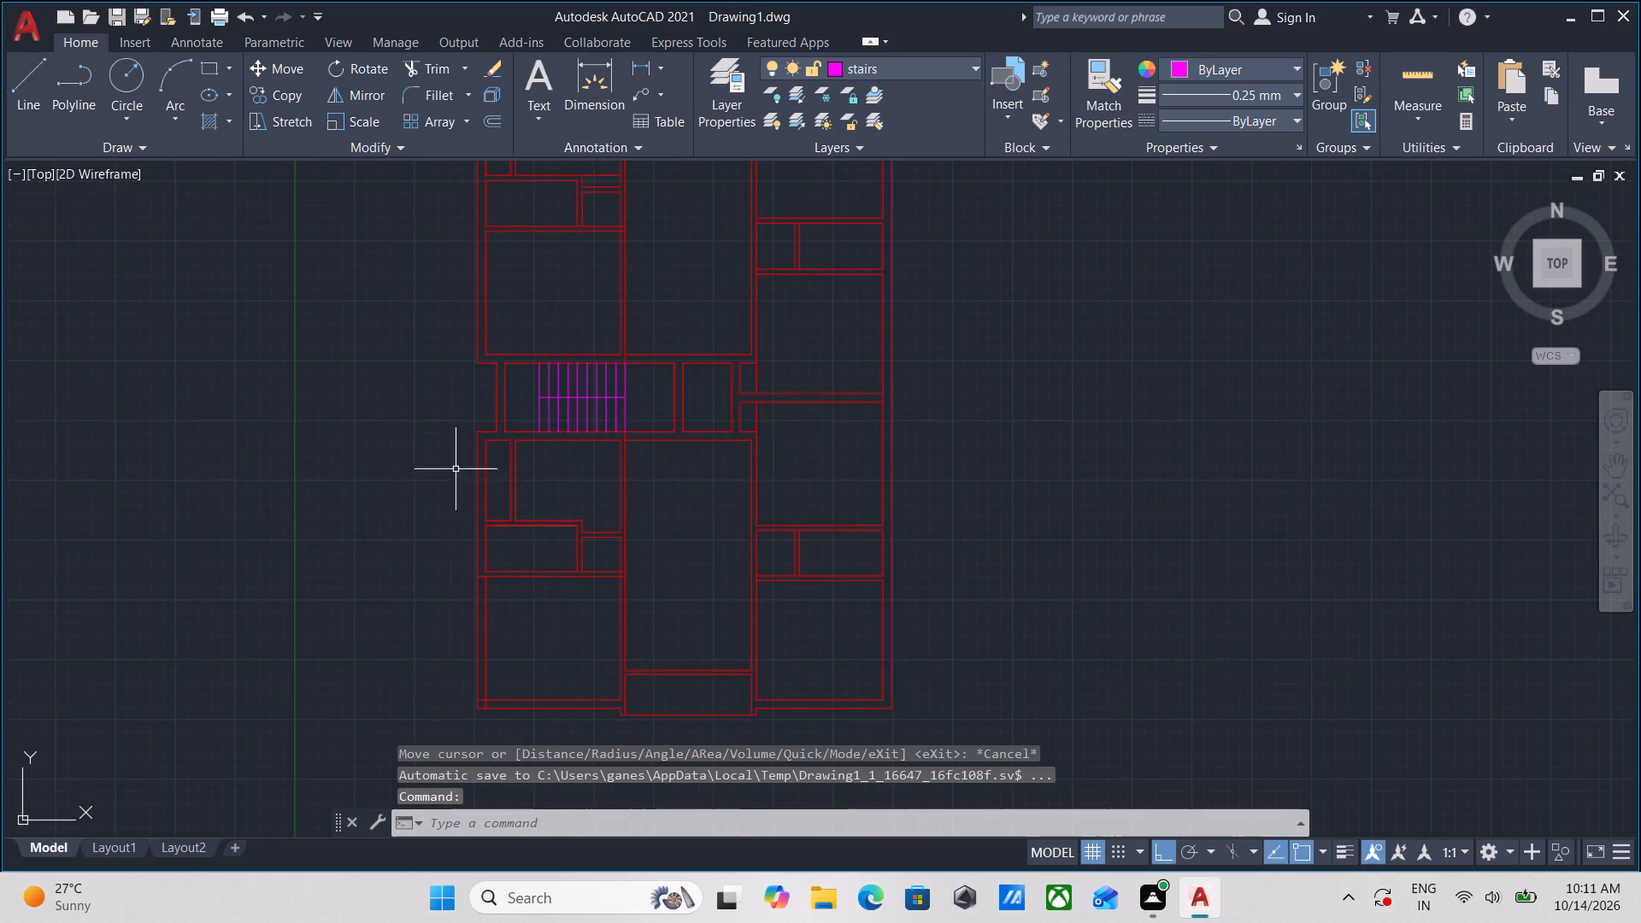
{"action": "scroll", "coordinate": [484, 482], "scroll_direction": "up", "scroll_amount": 3}
{"action": "middle_click_drag", "start_coordinate": [497, 467], "coordinate": [511, 533]}
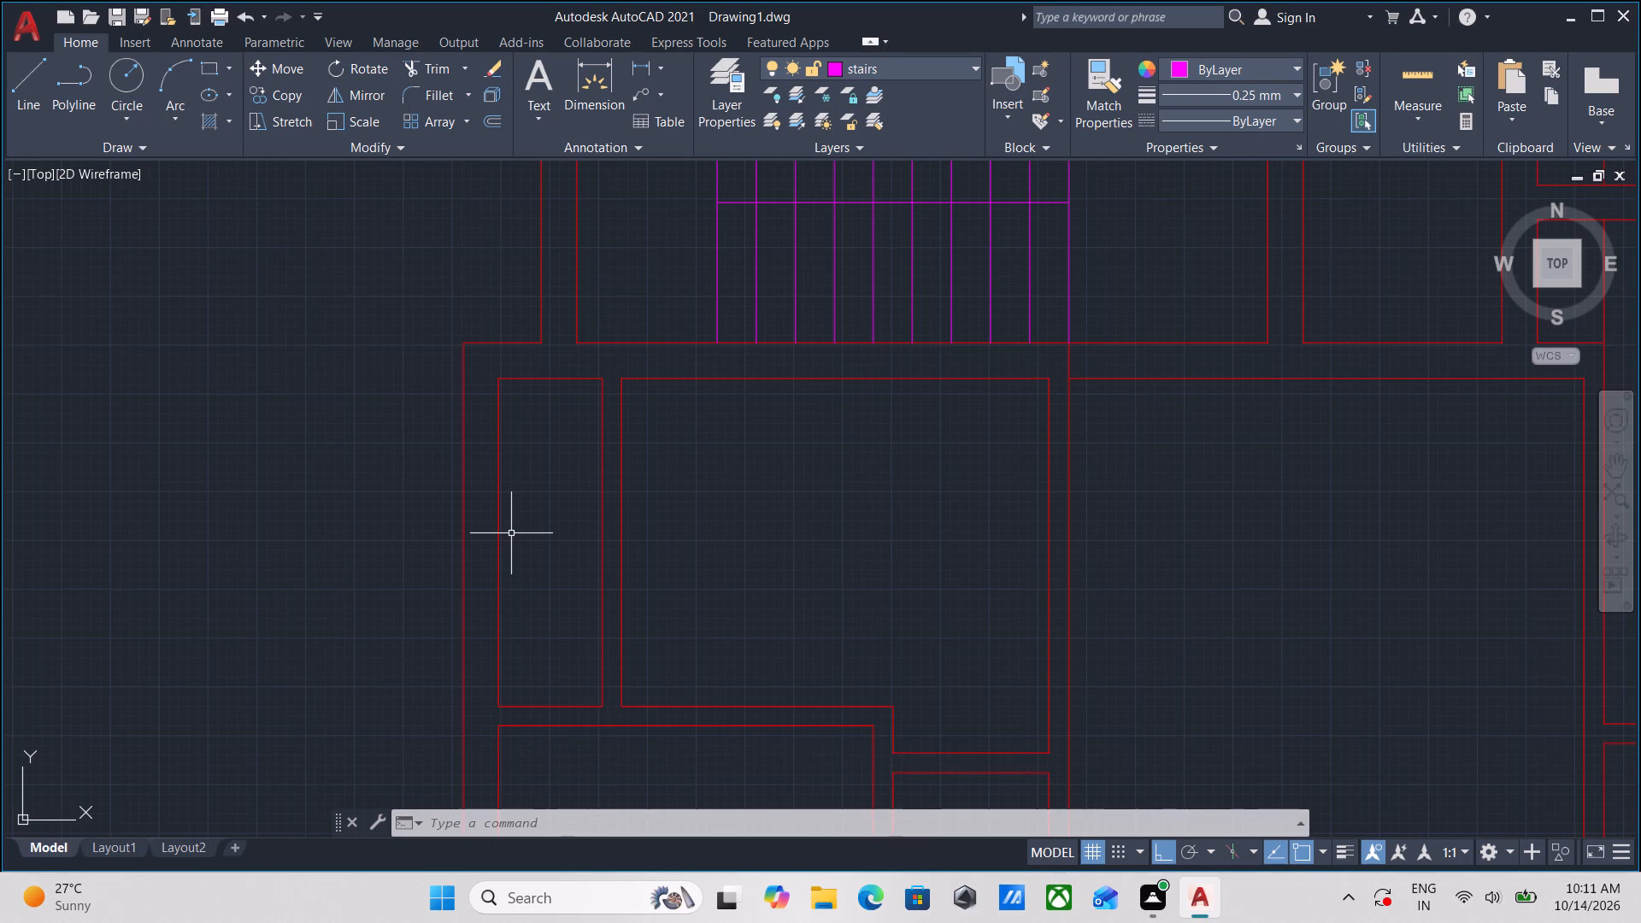
{"action": "type", "text": "tr"}
{"action": "key", "text": "Return"}
{"action": "scroll", "coordinate": [511, 533], "scroll_direction": "down", "scroll_amount": 1}
{"action": "middle_click_drag", "start_coordinate": [511, 533], "coordinate": [613, 507]}
{"action": "scroll", "coordinate": [611, 517], "scroll_direction": "down", "scroll_amount": 1}
{"action": "scroll", "coordinate": [619, 527], "scroll_direction": "up", "scroll_amount": 1}
{"action": "left_click", "coordinate": [626, 521]}
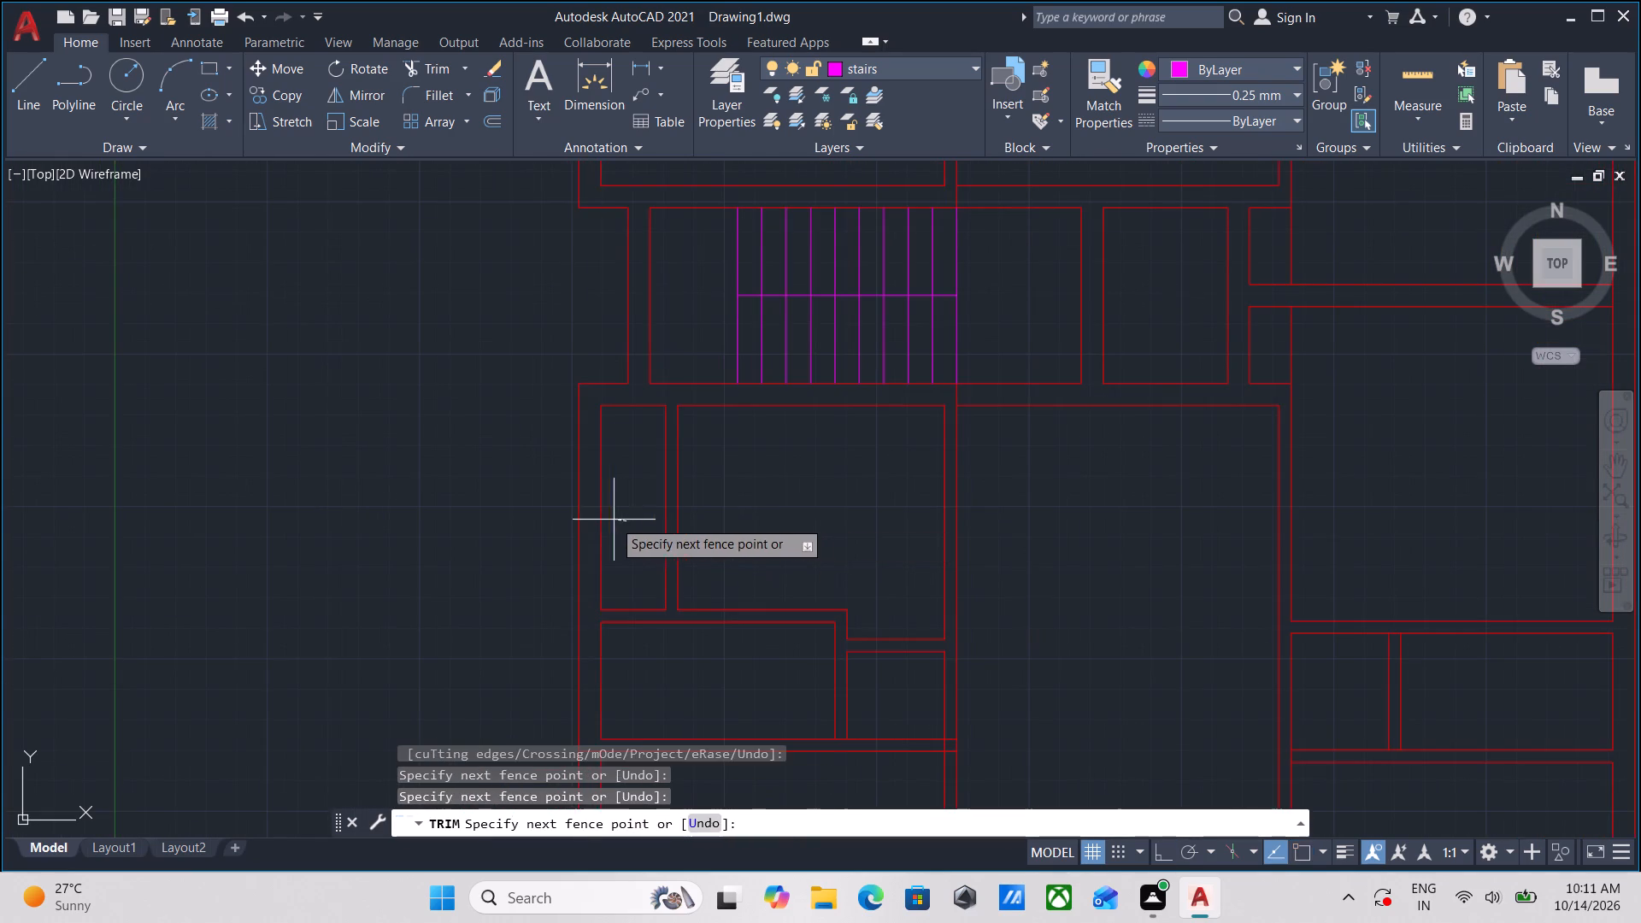
{"action": "left_click", "coordinate": [589, 517]}
Trim away the inner west wall line along the narrow room in the plan's north-west corner.
{"action": "scroll", "coordinate": [597, 514], "scroll_direction": "down", "scroll_amount": 1}
{"action": "middle_click_drag", "start_coordinate": [597, 514], "coordinate": [583, 636]}
{"action": "middle_click_drag", "start_coordinate": [393, 417], "coordinate": [379, 666]}
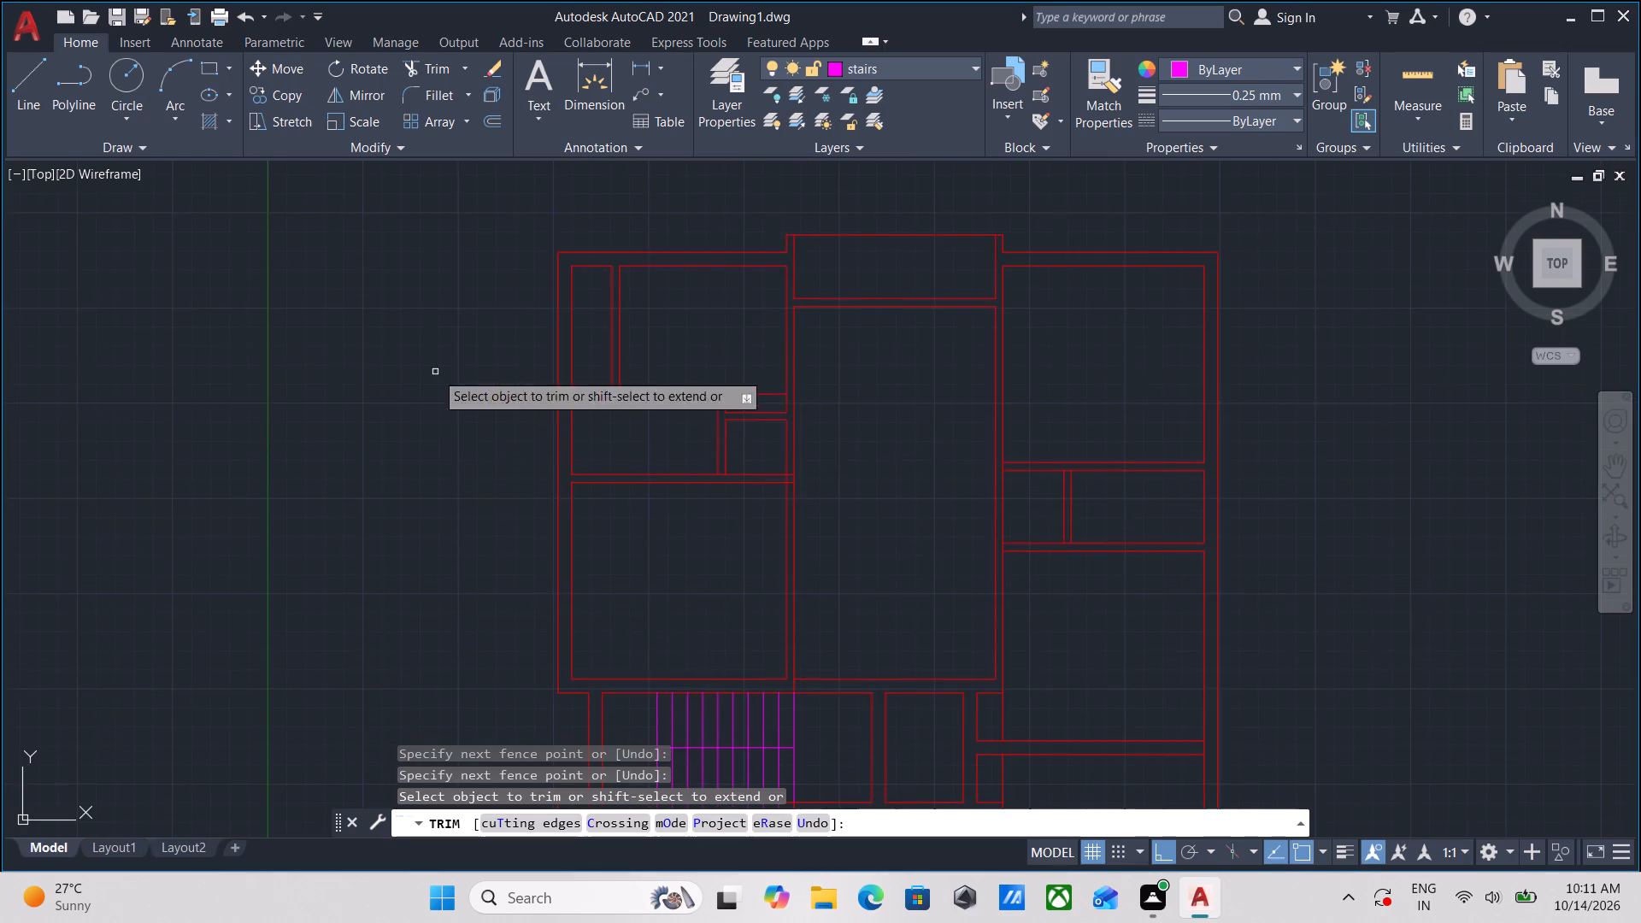
{"action": "middle_click_drag", "start_coordinate": [435, 381], "coordinate": [425, 540]}
{"action": "scroll", "coordinate": [425, 540], "scroll_direction": "down", "scroll_amount": 1}
{"action": "scroll", "coordinate": [530, 497], "scroll_direction": "up", "scroll_amount": 2}
{"action": "left_click", "coordinate": [506, 519]}
{"action": "left_click", "coordinate": [473, 505]}
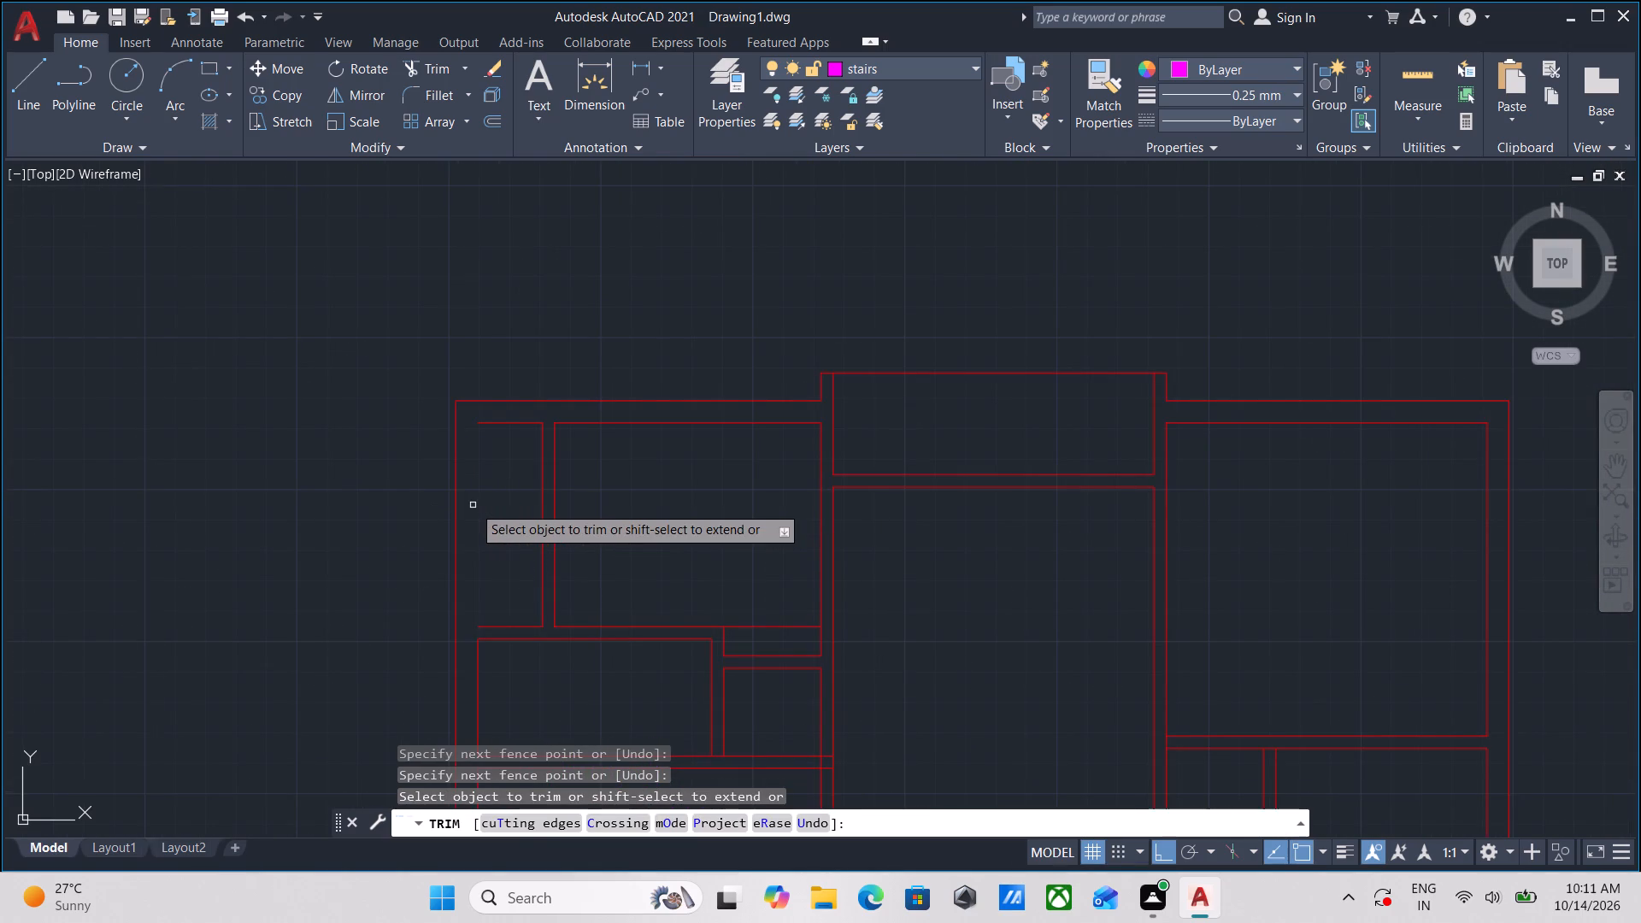
{"action": "key", "text": "Escape"}
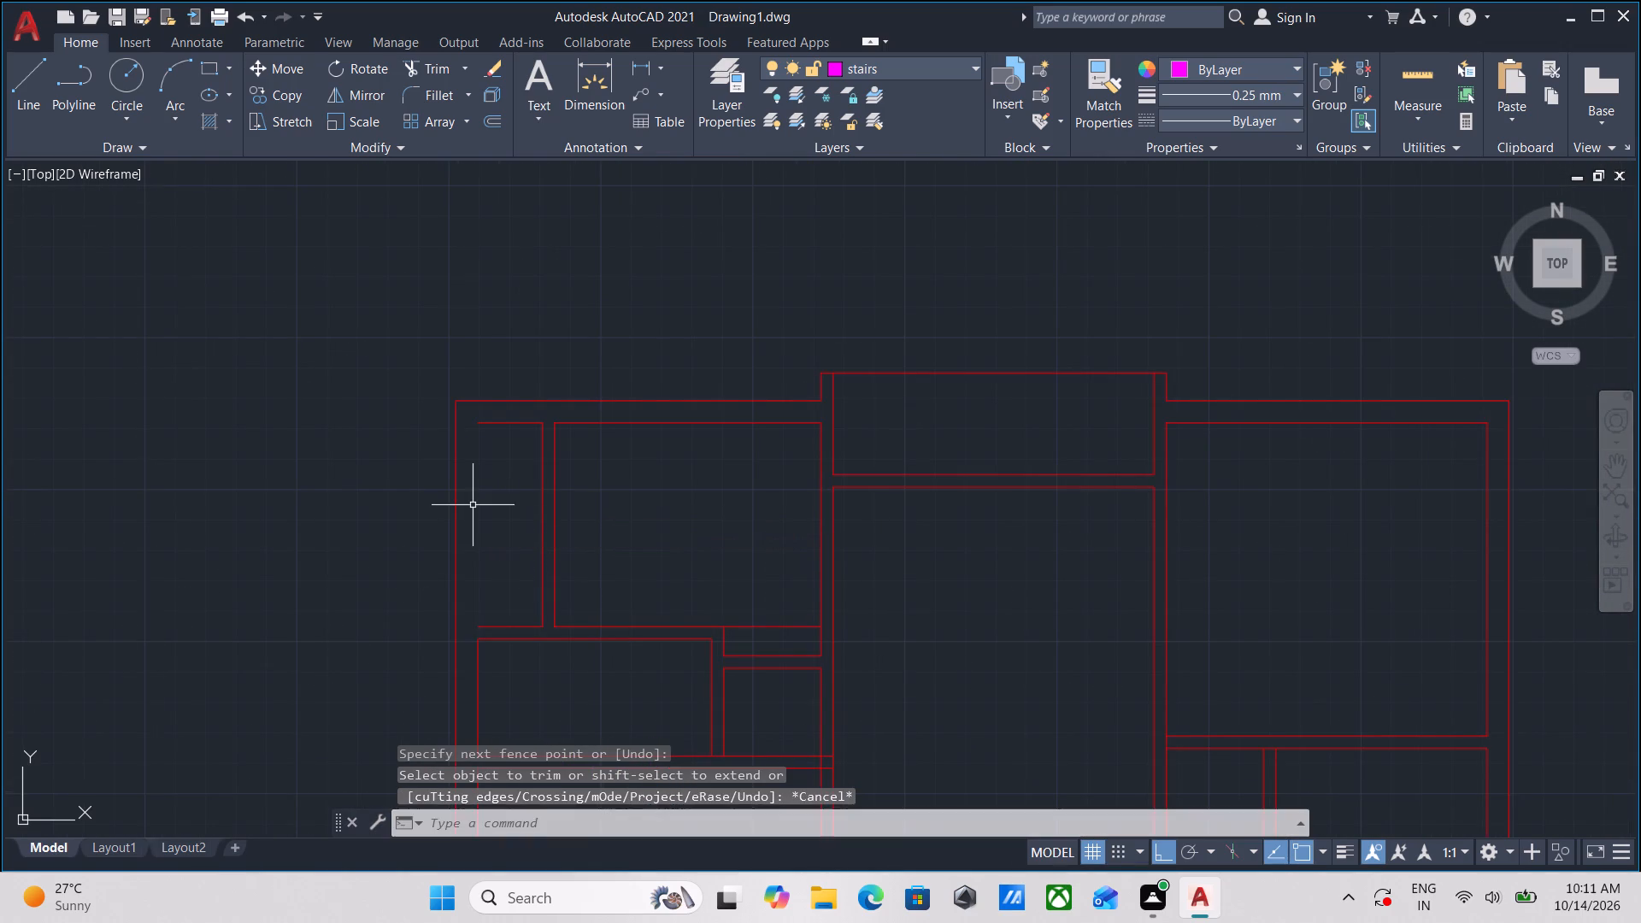
Extend the north-west narrow room's north and south lines to the outer west wall line.
{"action": "middle_click_drag", "start_coordinate": [473, 505], "coordinate": [489, 562]}
{"action": "type", "text": "ex"}
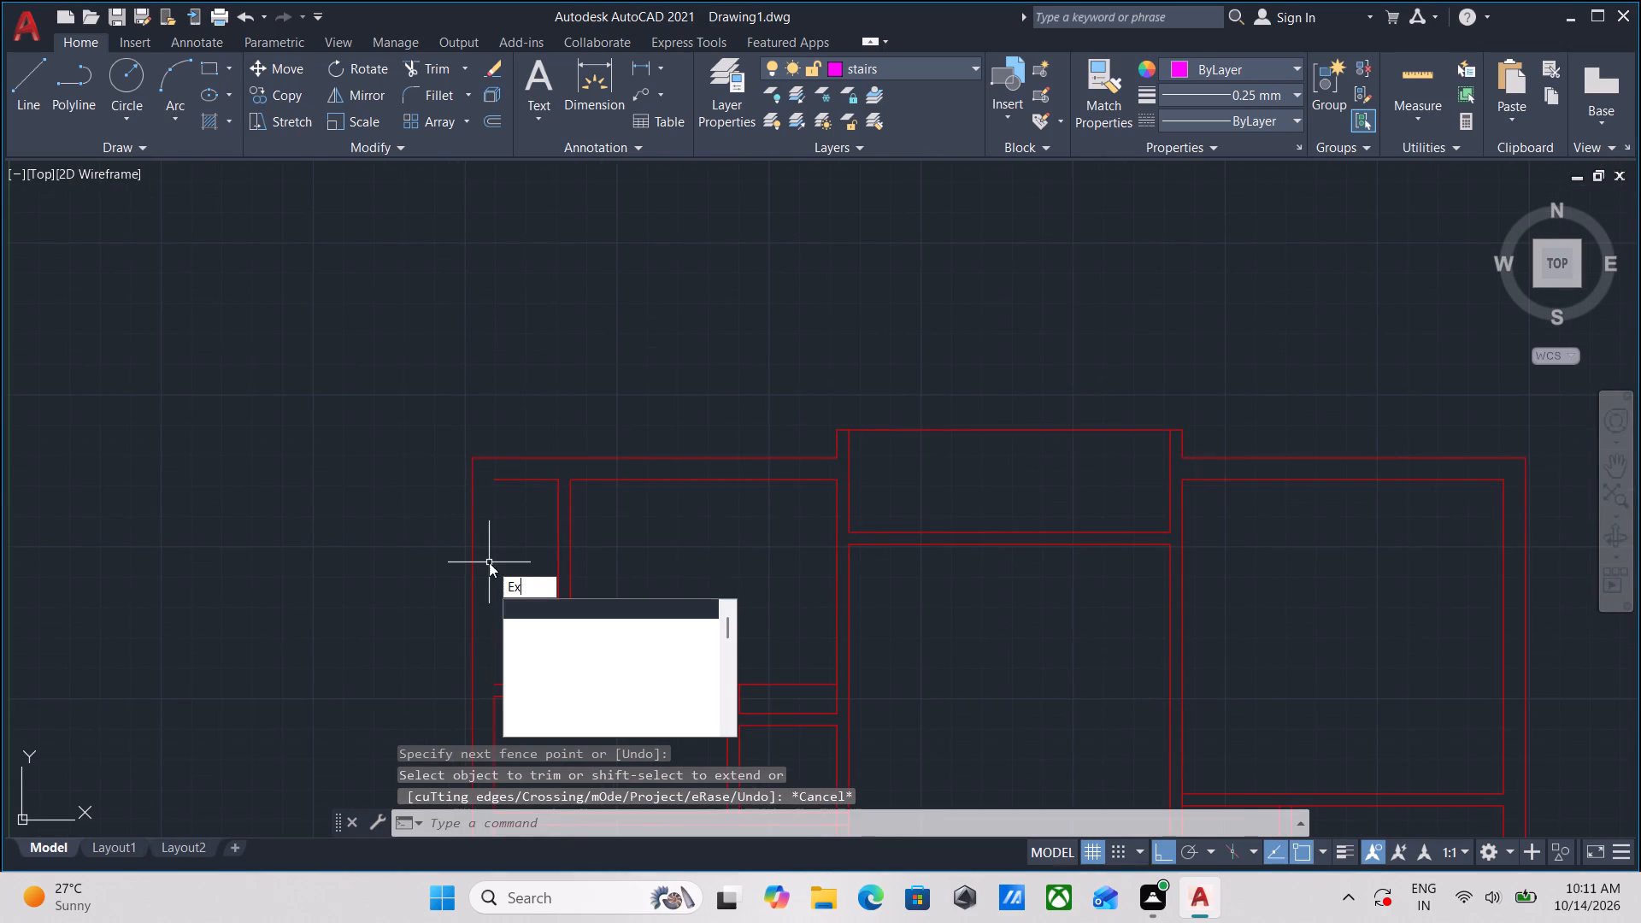
{"action": "key", "text": "Return"}
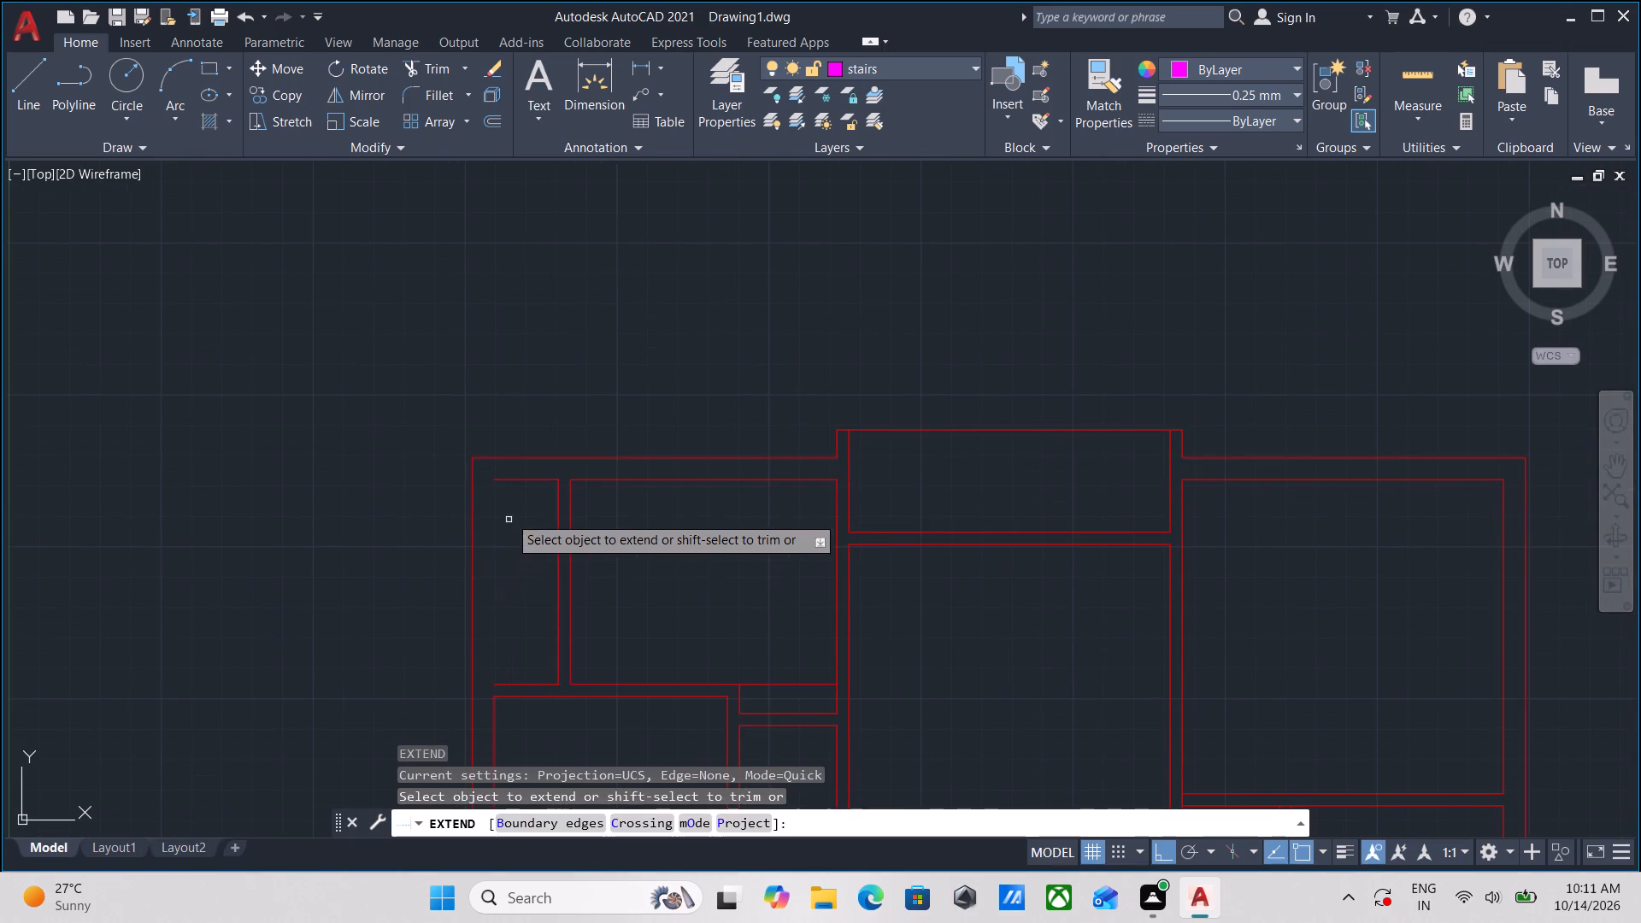
{"action": "left_click", "coordinate": [515, 479]}
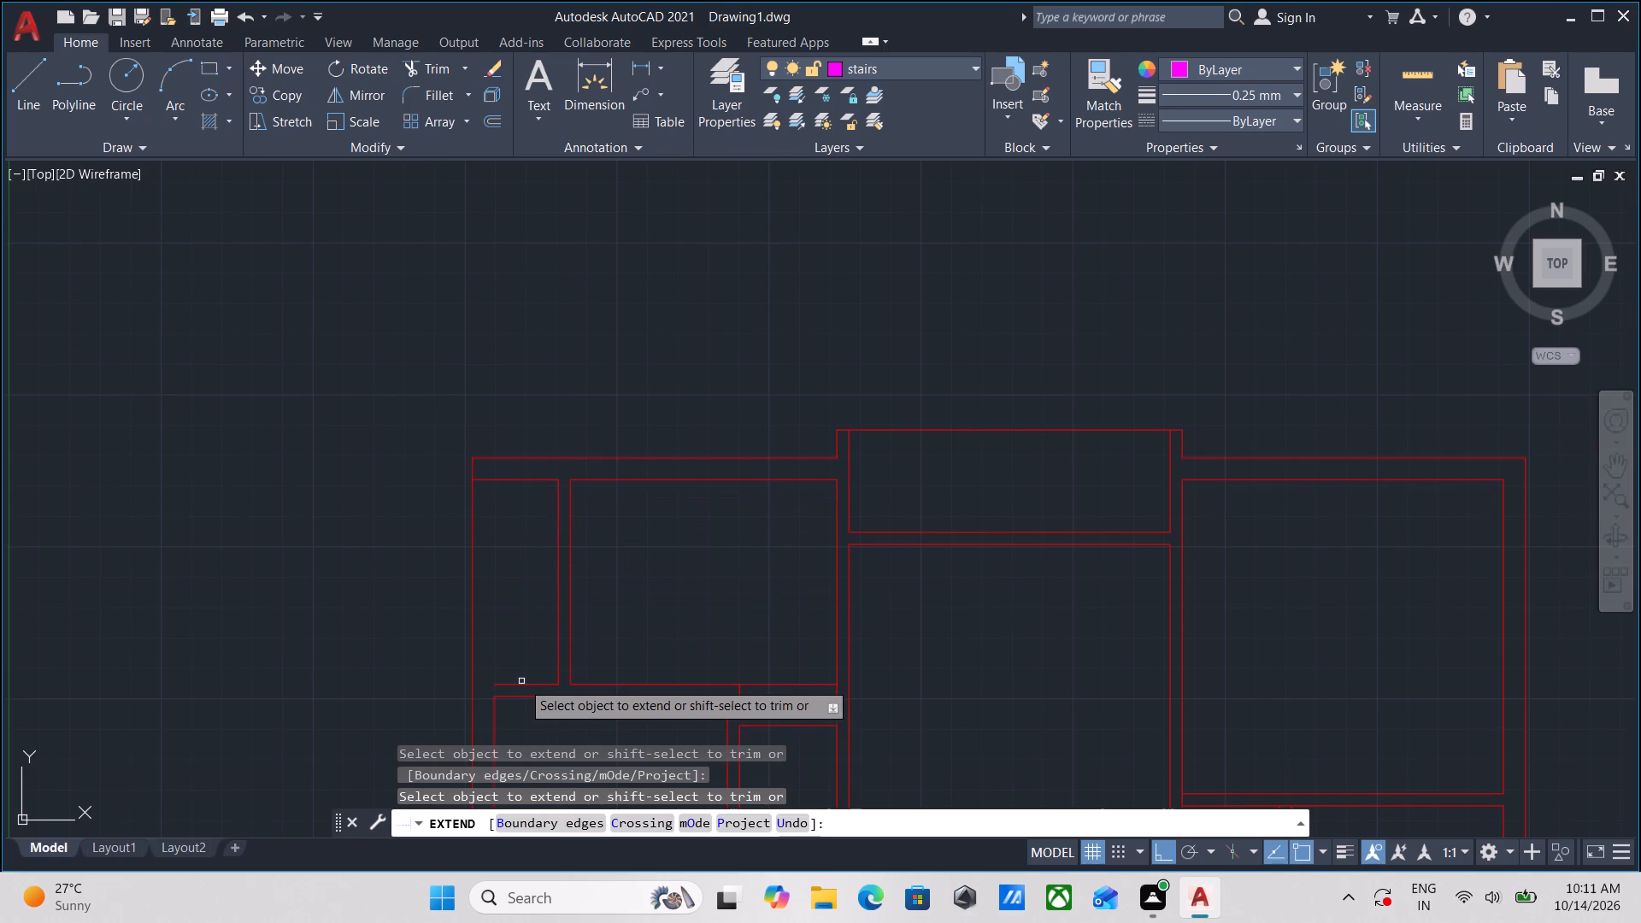
{"action": "left_click", "coordinate": [520, 687]}
Extend the north and south lines of the narrow room south of the stairs to the outer west wall line.
{"action": "scroll", "coordinate": [526, 592], "scroll_direction": "down", "scroll_amount": 1}
{"action": "middle_click_drag", "start_coordinate": [526, 592], "coordinate": [521, 380]}
{"action": "middle_click_drag", "start_coordinate": [515, 650], "coordinate": [564, 359]}
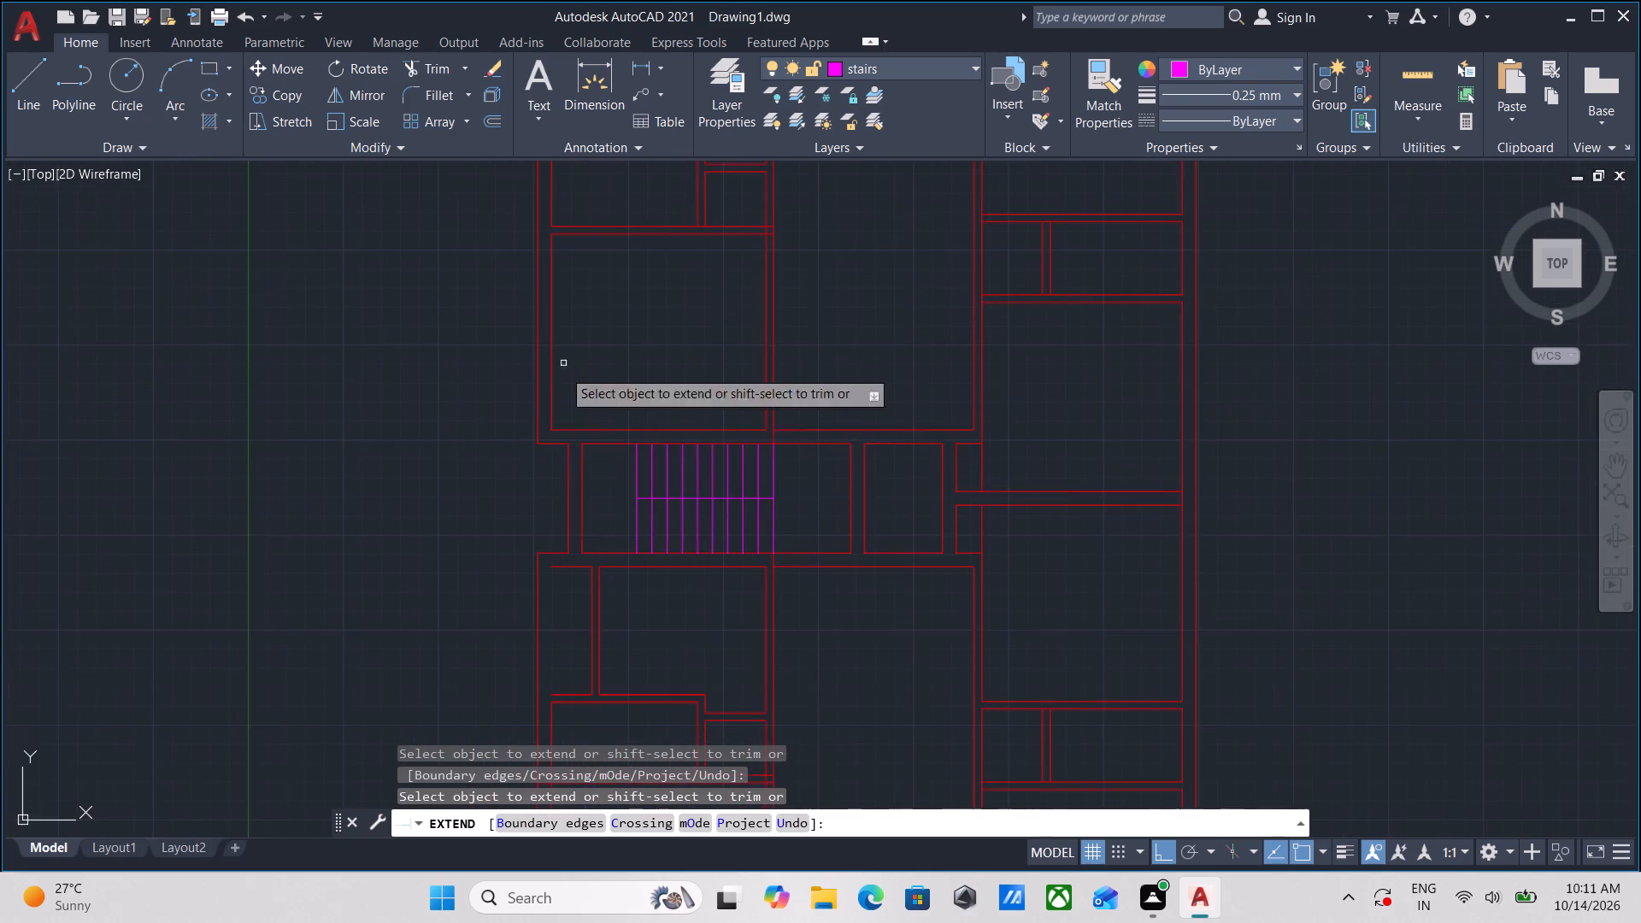
{"action": "middle_click_drag", "start_coordinate": [566, 588], "coordinate": [594, 432]}
{"action": "scroll", "coordinate": [601, 566], "scroll_direction": "up", "scroll_amount": 2}
{"action": "left_click", "coordinate": [569, 502]}
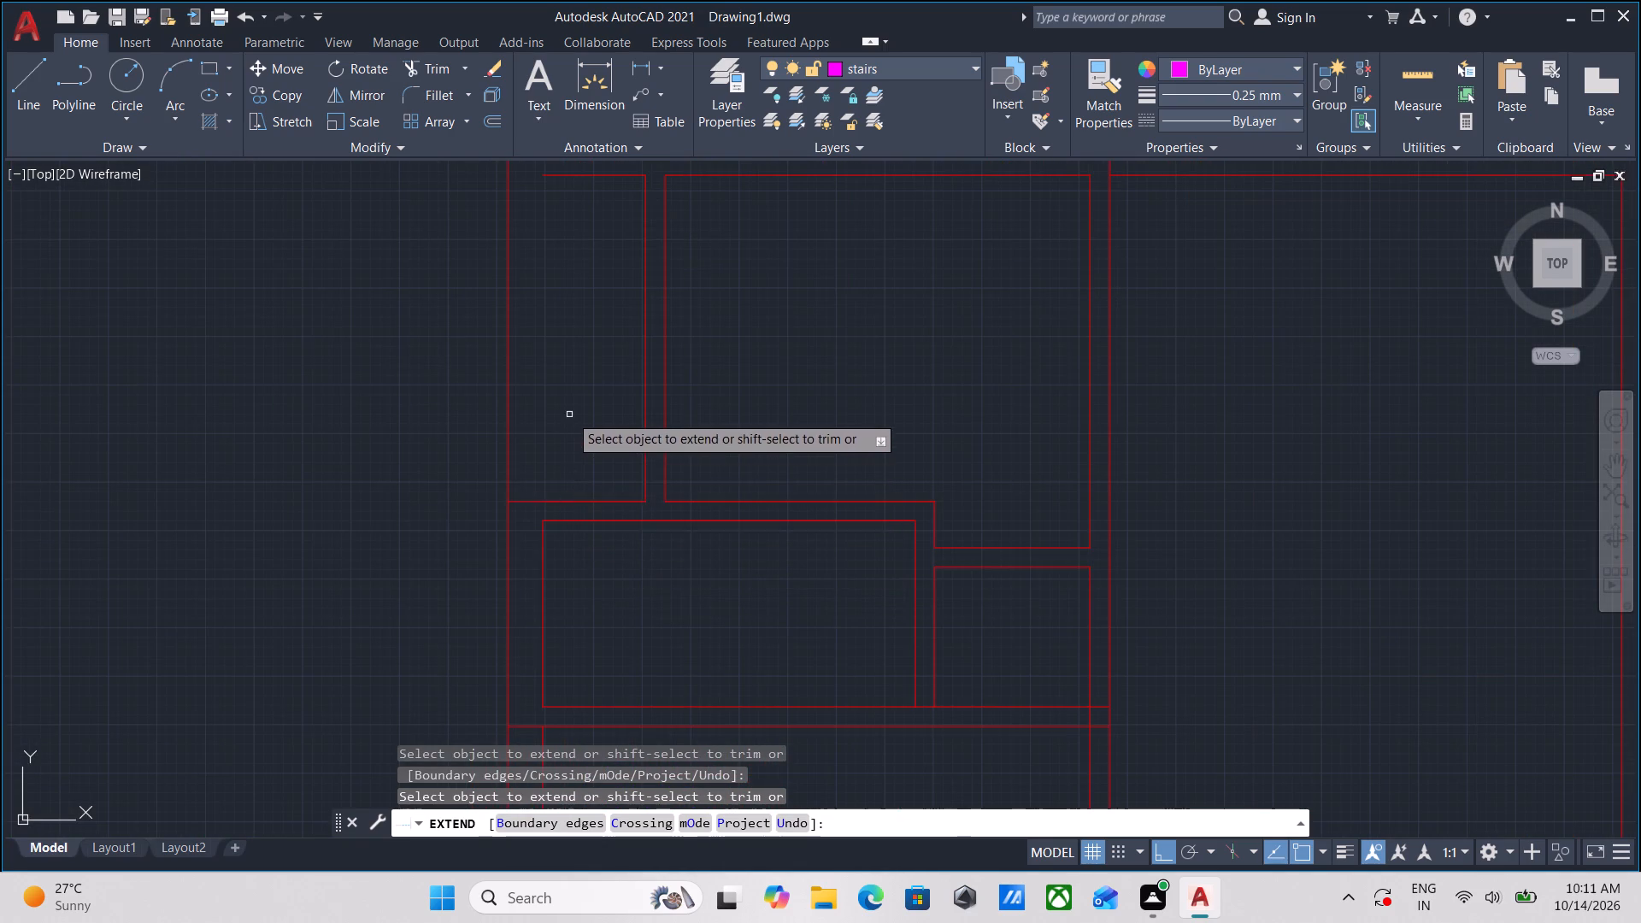
{"action": "middle_click_drag", "start_coordinate": [571, 432], "coordinate": [545, 661]}
{"action": "left_click", "coordinate": [557, 401]}
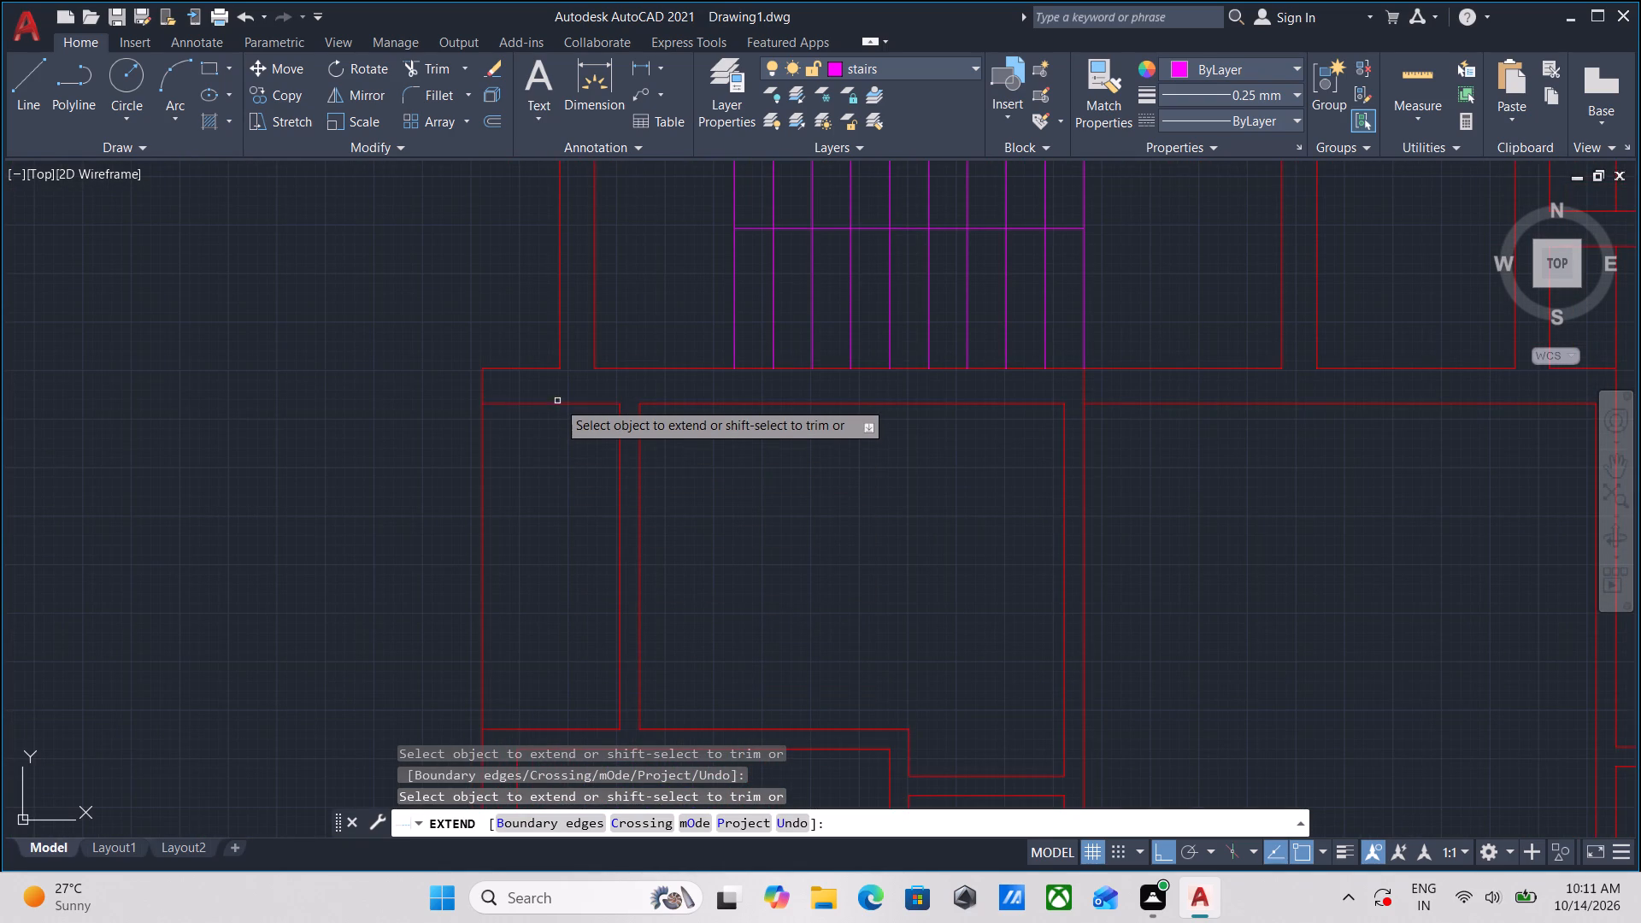
{"action": "scroll", "coordinate": [559, 479], "scroll_direction": "down", "scroll_amount": 1}
{"action": "middle_click_drag", "start_coordinate": [559, 479], "coordinate": [566, 503]}
{"action": "key", "text": "Escape"}
Measure the widened narrow rooms on the west side of the southern and northern units.
{"action": "type", "text": "mea"}
{"action": "key", "text": "Return"}
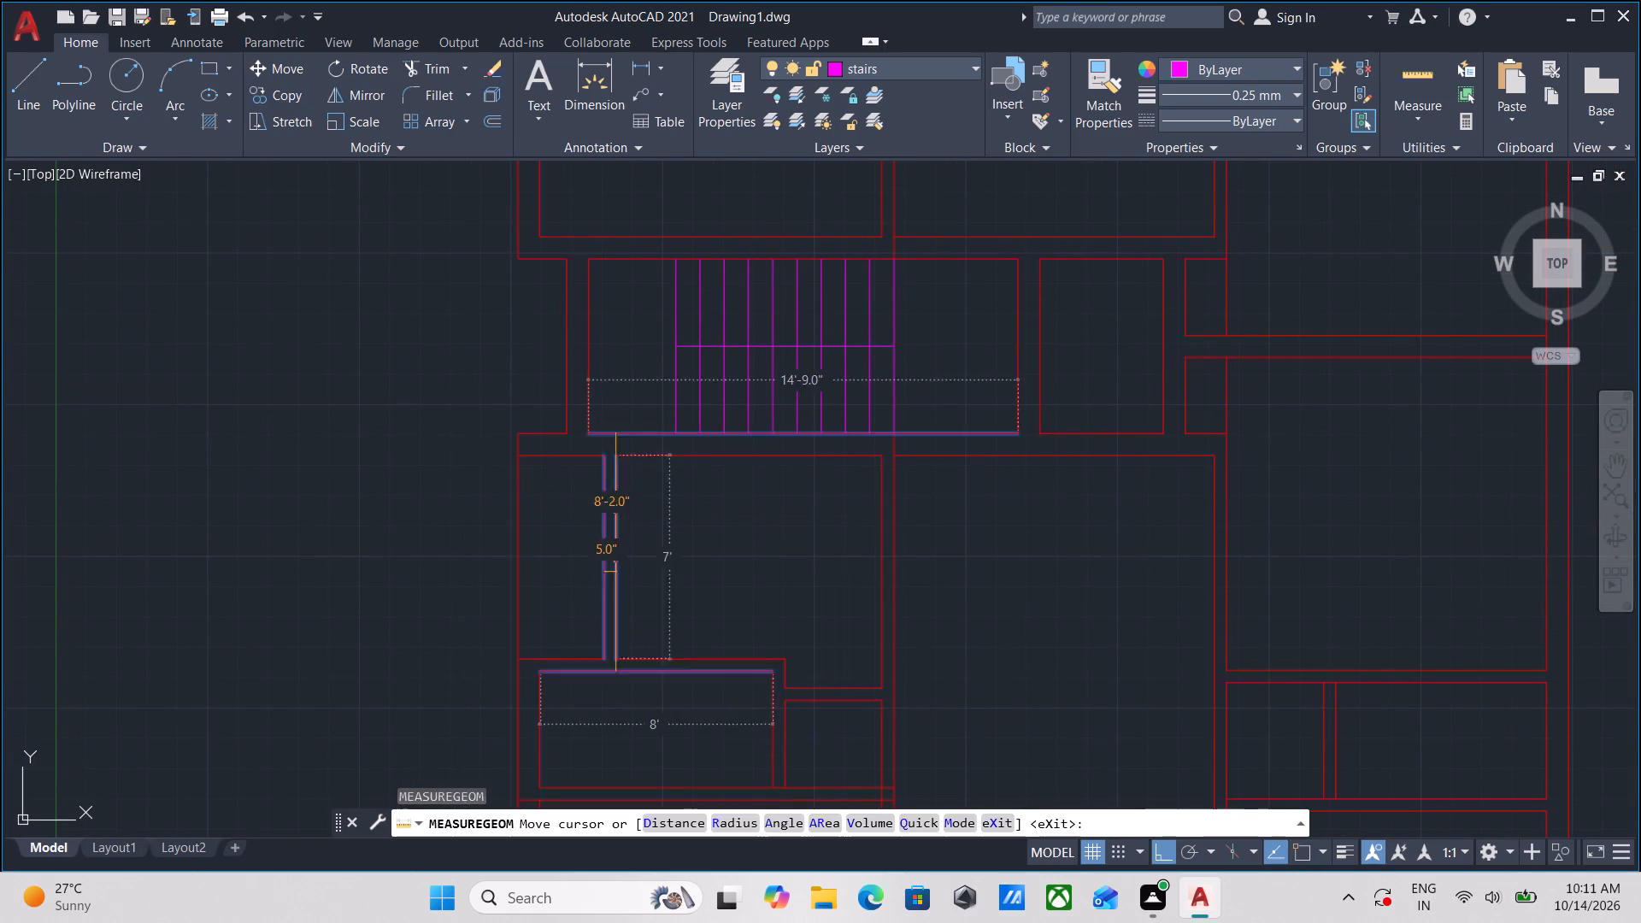
{"action": "scroll", "coordinate": [576, 563], "scroll_direction": "up", "scroll_amount": 1}
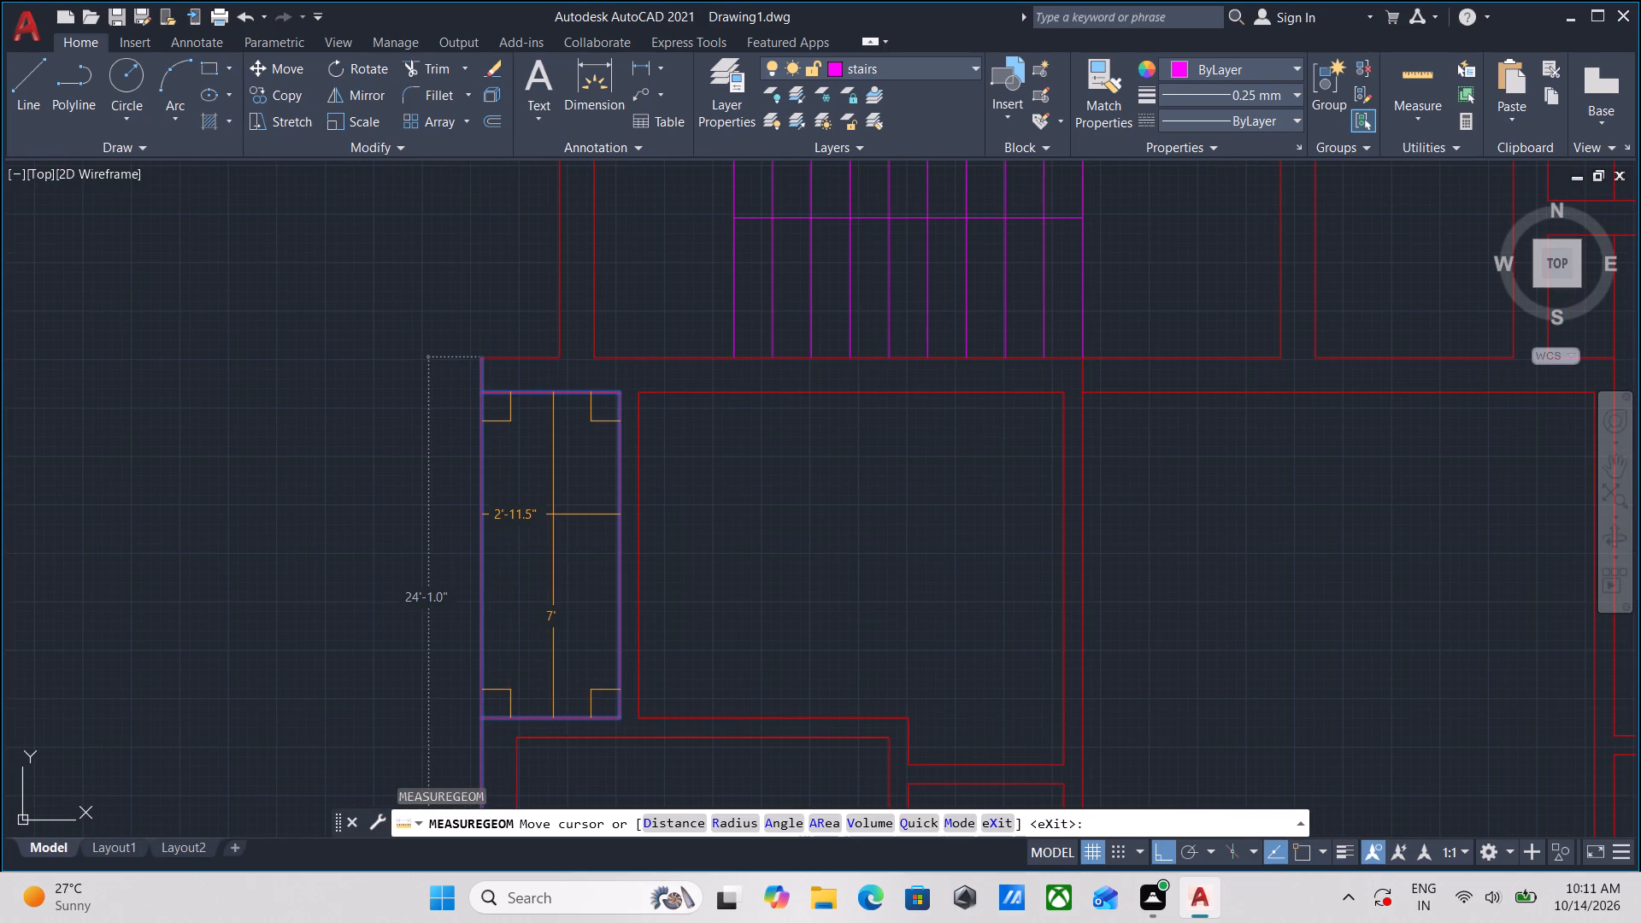
{"action": "scroll", "coordinate": [547, 511], "scroll_direction": "down", "scroll_amount": 1}
{"action": "middle_click_drag", "start_coordinate": [528, 480], "coordinate": [534, 628]}
{"action": "scroll", "coordinate": [522, 482], "scroll_direction": "down", "scroll_amount": 2}
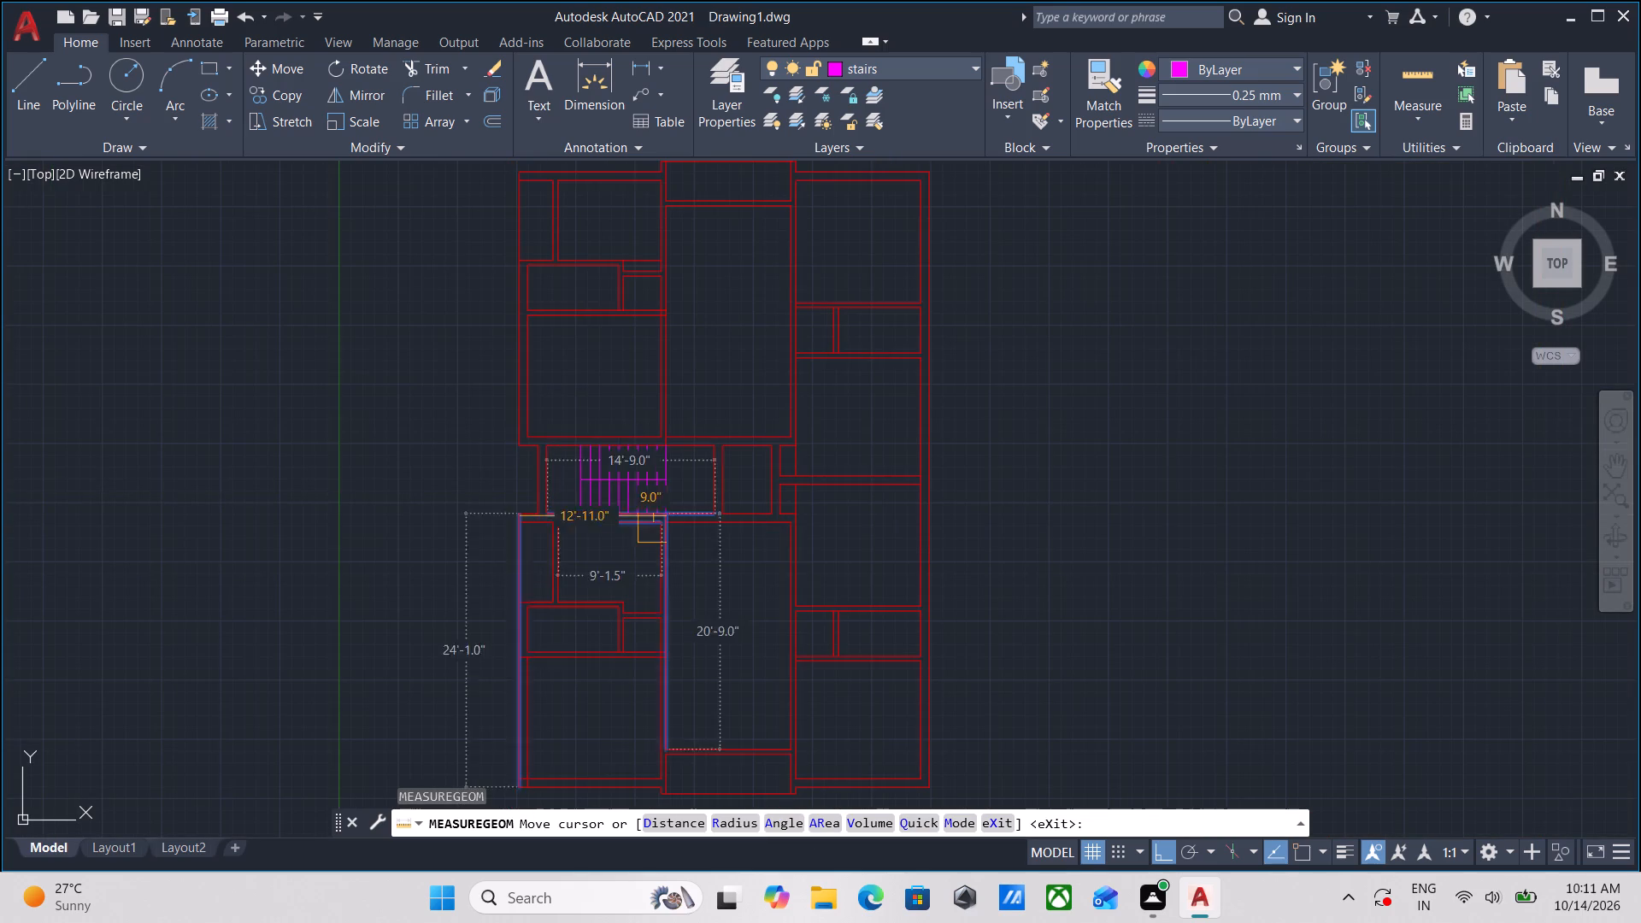
{"action": "middle_click_drag", "start_coordinate": [550, 533], "coordinate": [568, 880]}
{"action": "scroll", "coordinate": [551, 569], "scroll_direction": "up", "scroll_amount": 2}
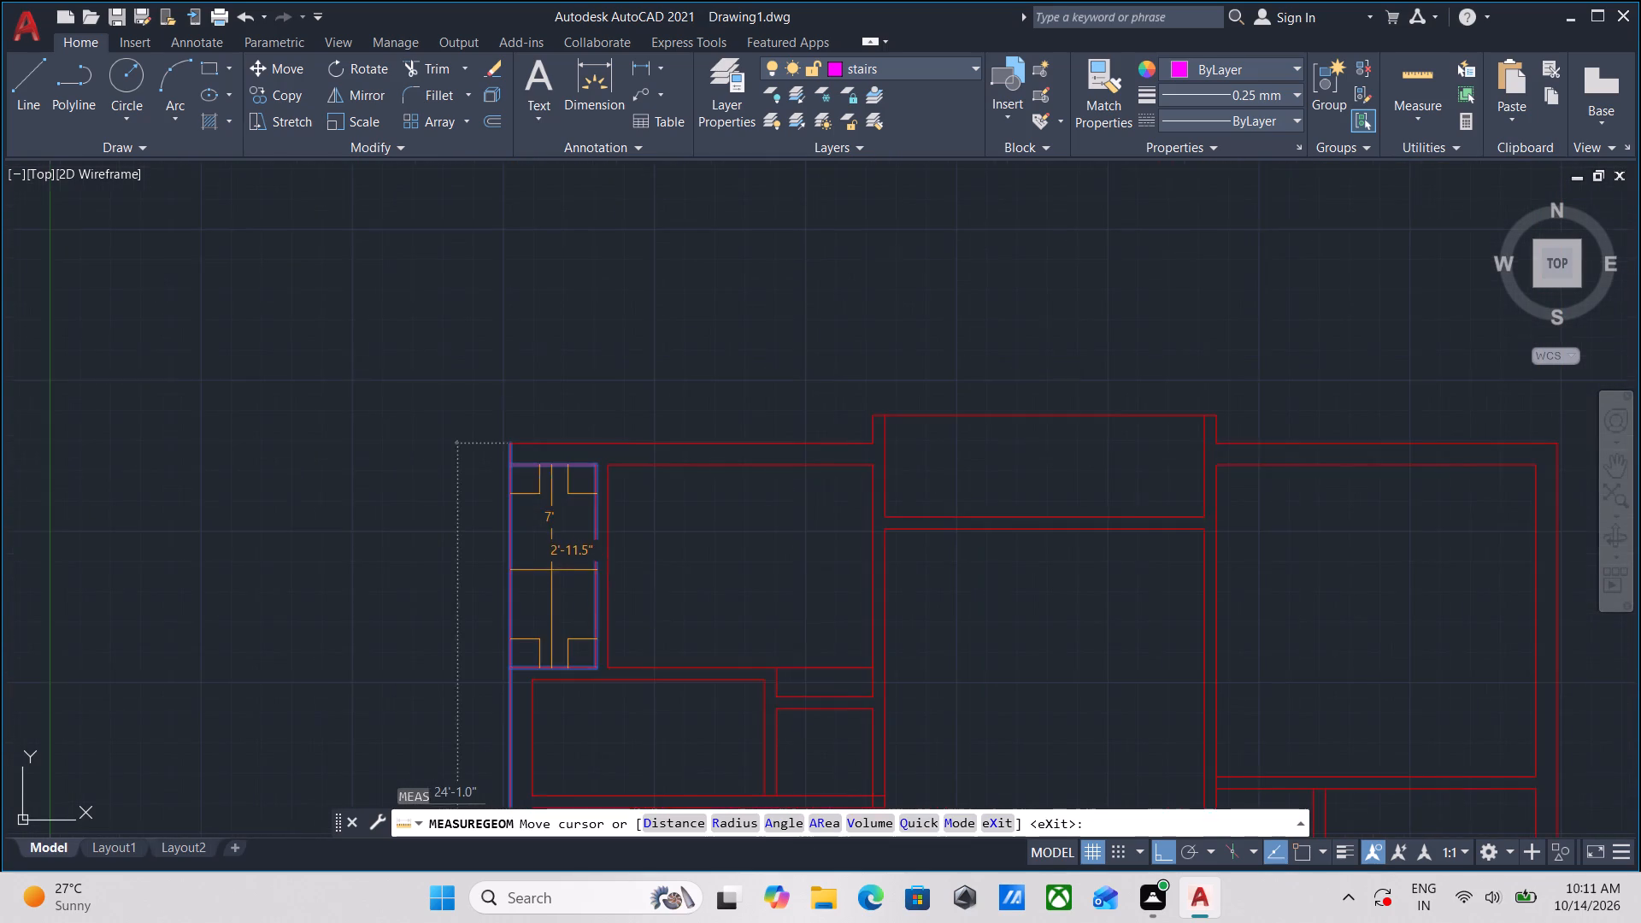
{"action": "scroll", "coordinate": [551, 570], "scroll_direction": "up", "scroll_amount": 1}
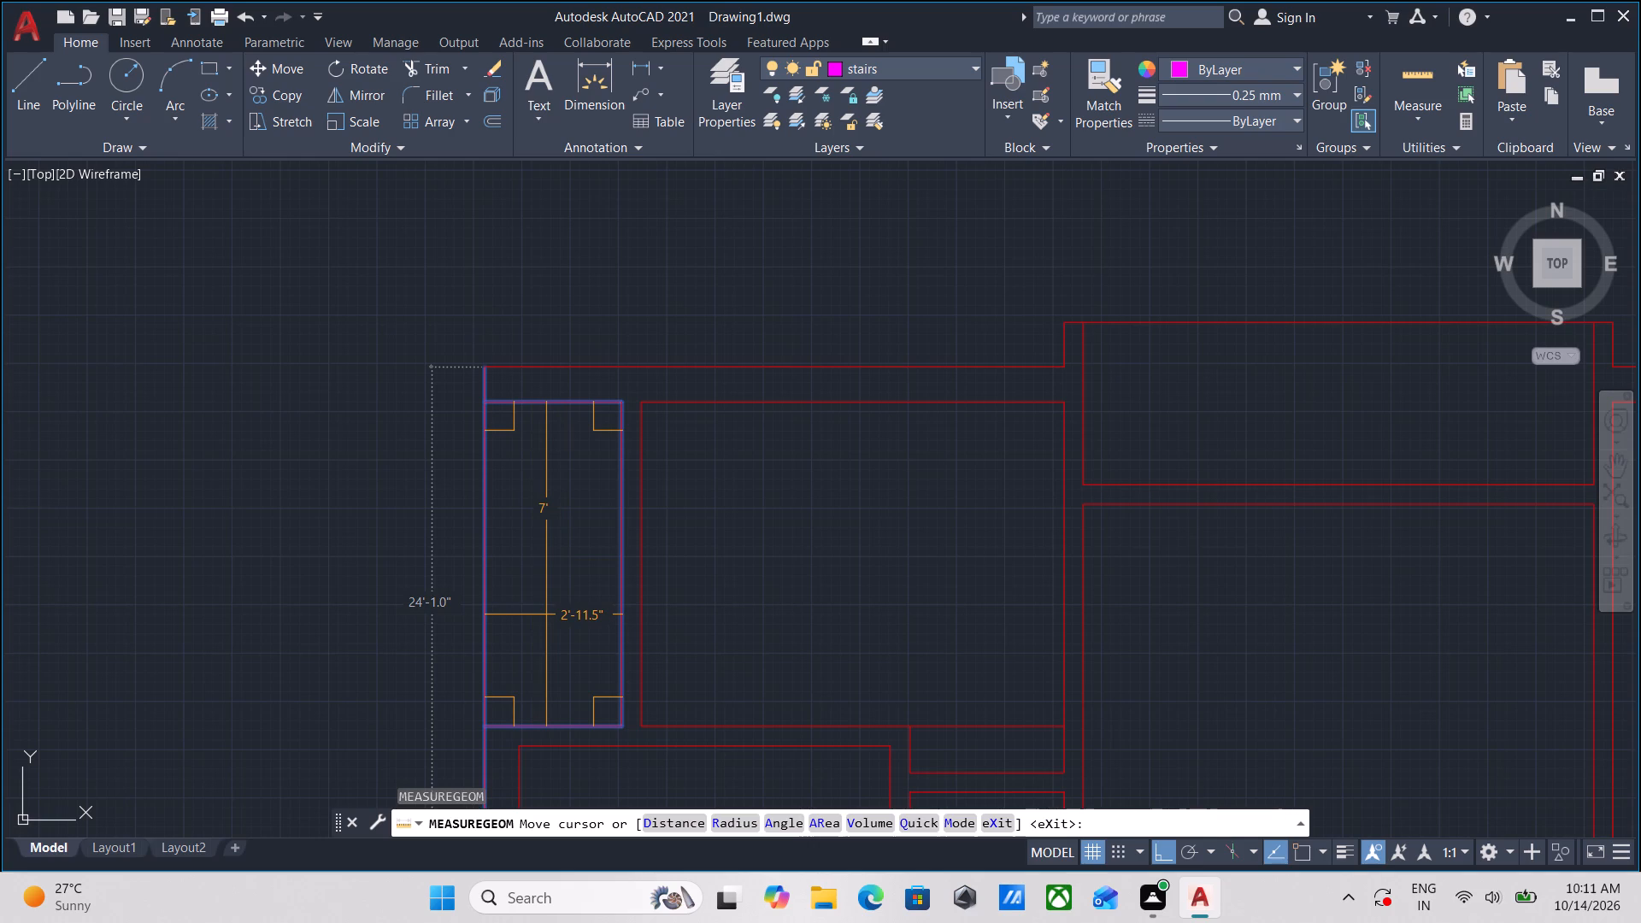
{"action": "key", "text": "Escape"}
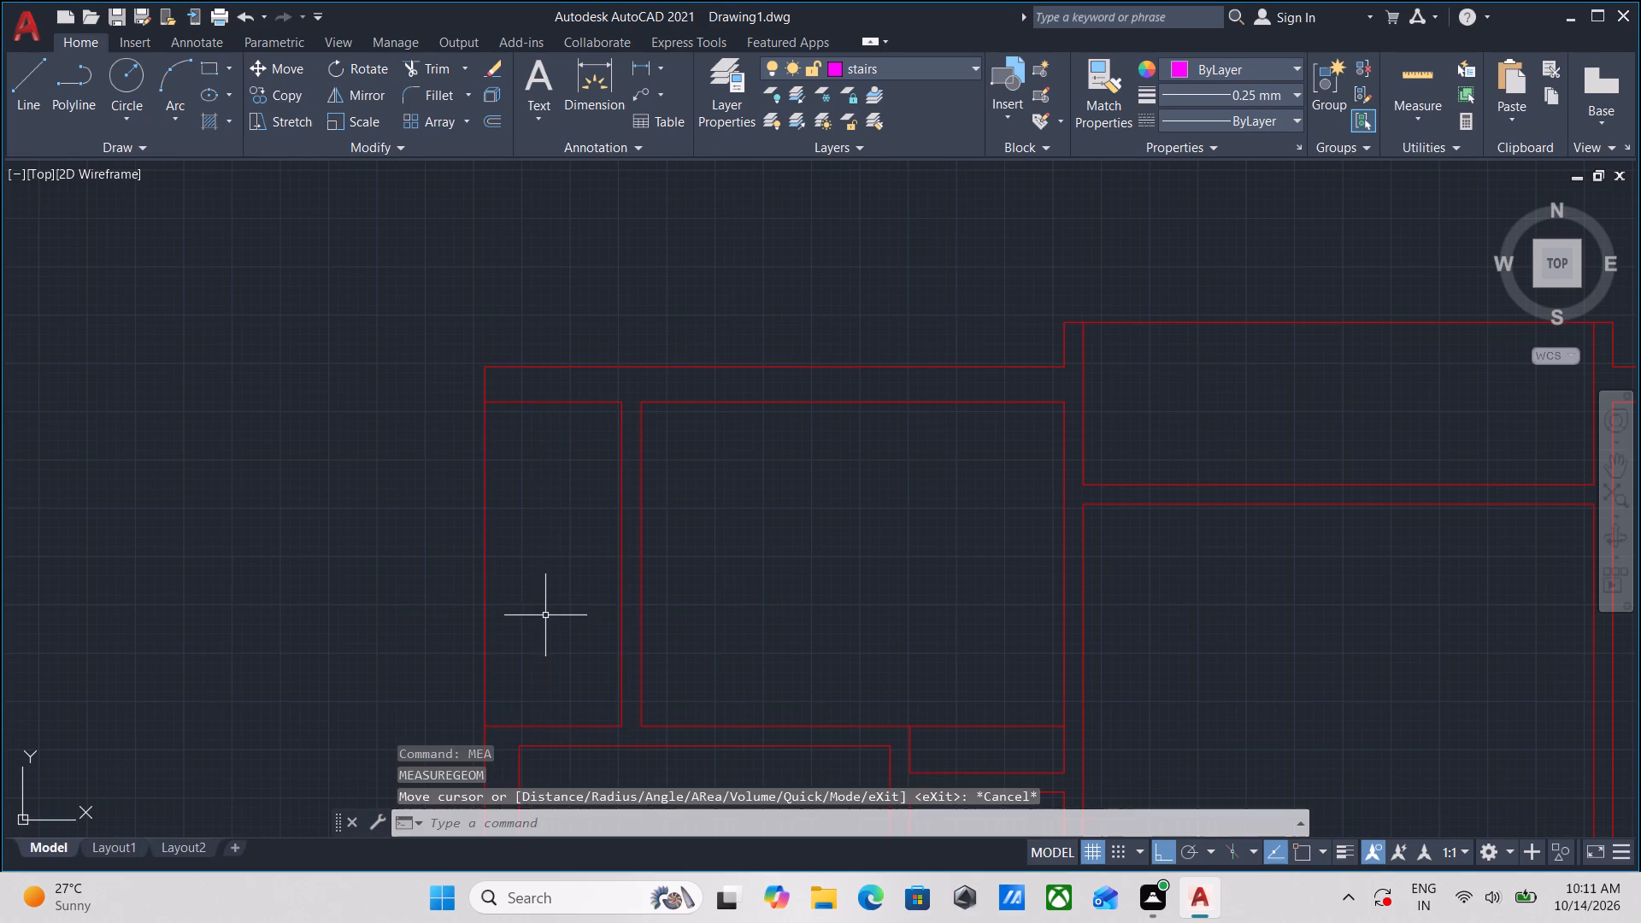
Examine the widened narrow rooms, the stair area and the southern unit's walls and partitions.
{"action": "scroll", "coordinate": [545, 615], "scroll_direction": "down", "scroll_amount": 2}
{"action": "middle_click_drag", "start_coordinate": [545, 615], "coordinate": [534, 416]}
{"action": "middle_click_drag", "start_coordinate": [540, 619], "coordinate": [540, 491]}
{"action": "middle_click_drag", "start_coordinate": [595, 617], "coordinate": [566, 466]}
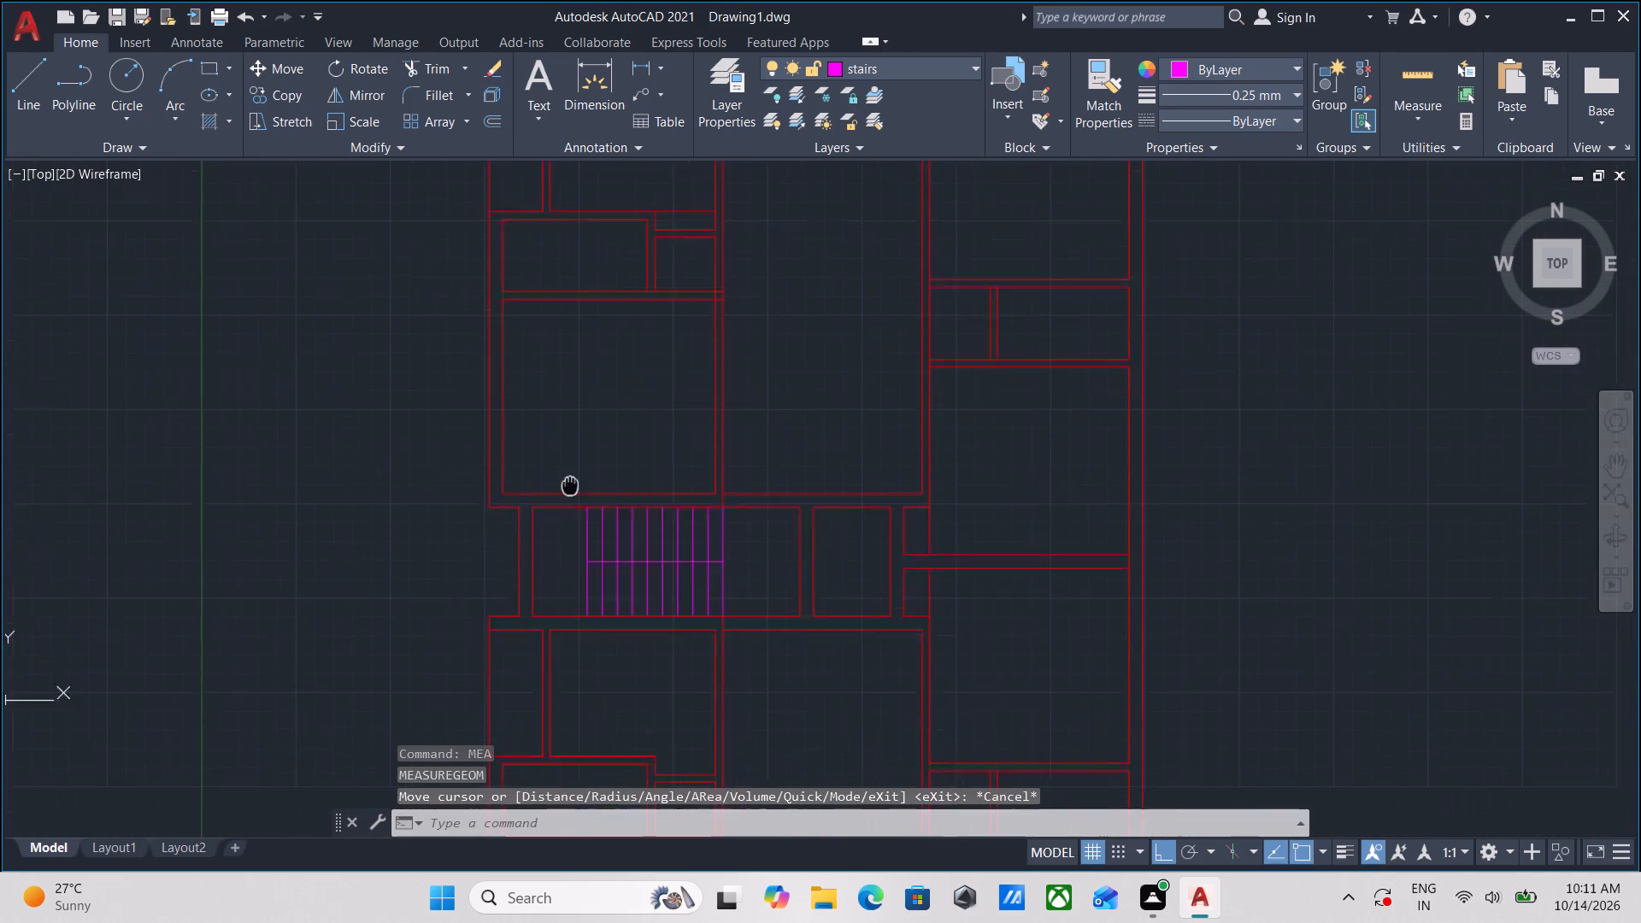
{"action": "middle_click_drag", "start_coordinate": [566, 466], "coordinate": [564, 445]}
{"action": "scroll", "coordinate": [516, 653], "scroll_direction": "up", "scroll_amount": 2}
{"action": "middle_click_drag", "start_coordinate": [514, 649], "coordinate": [565, 380]}
{"action": "scroll", "coordinate": [716, 484], "scroll_direction": "down", "scroll_amount": 1}
{"action": "middle_click_drag", "start_coordinate": [716, 484], "coordinate": [629, 472]}
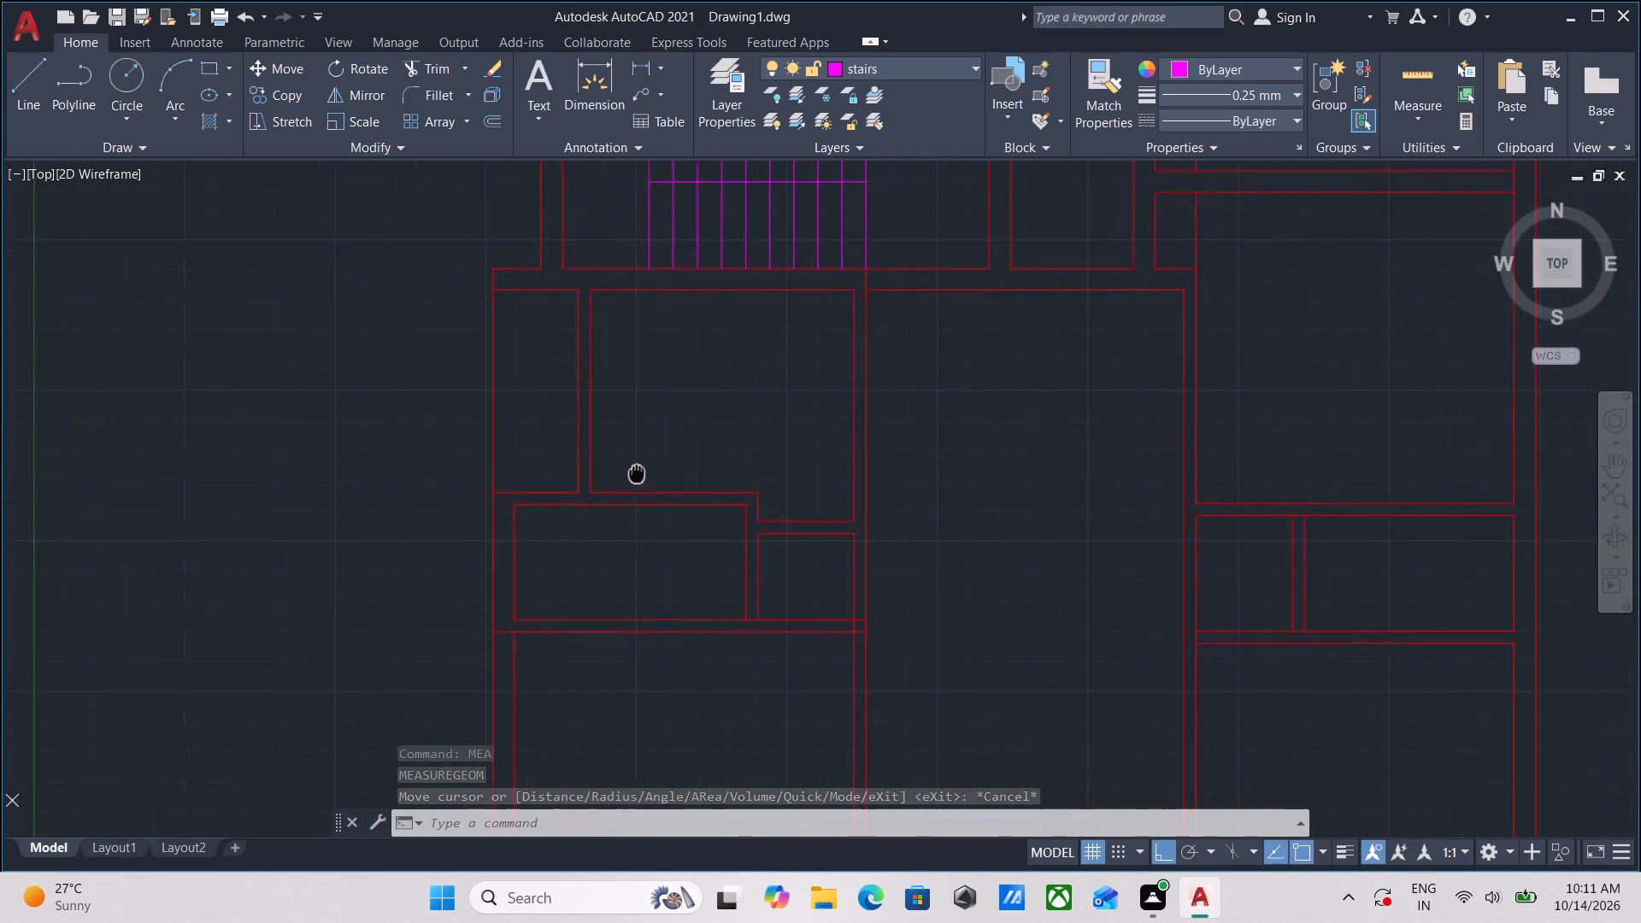
{"action": "middle_click_drag", "start_coordinate": [629, 472], "coordinate": [525, 465]}
{"action": "middle_click_drag", "start_coordinate": [590, 538], "coordinate": [537, 466]}
{"action": "middle_click_drag", "start_coordinate": [586, 568], "coordinate": [579, 443]}
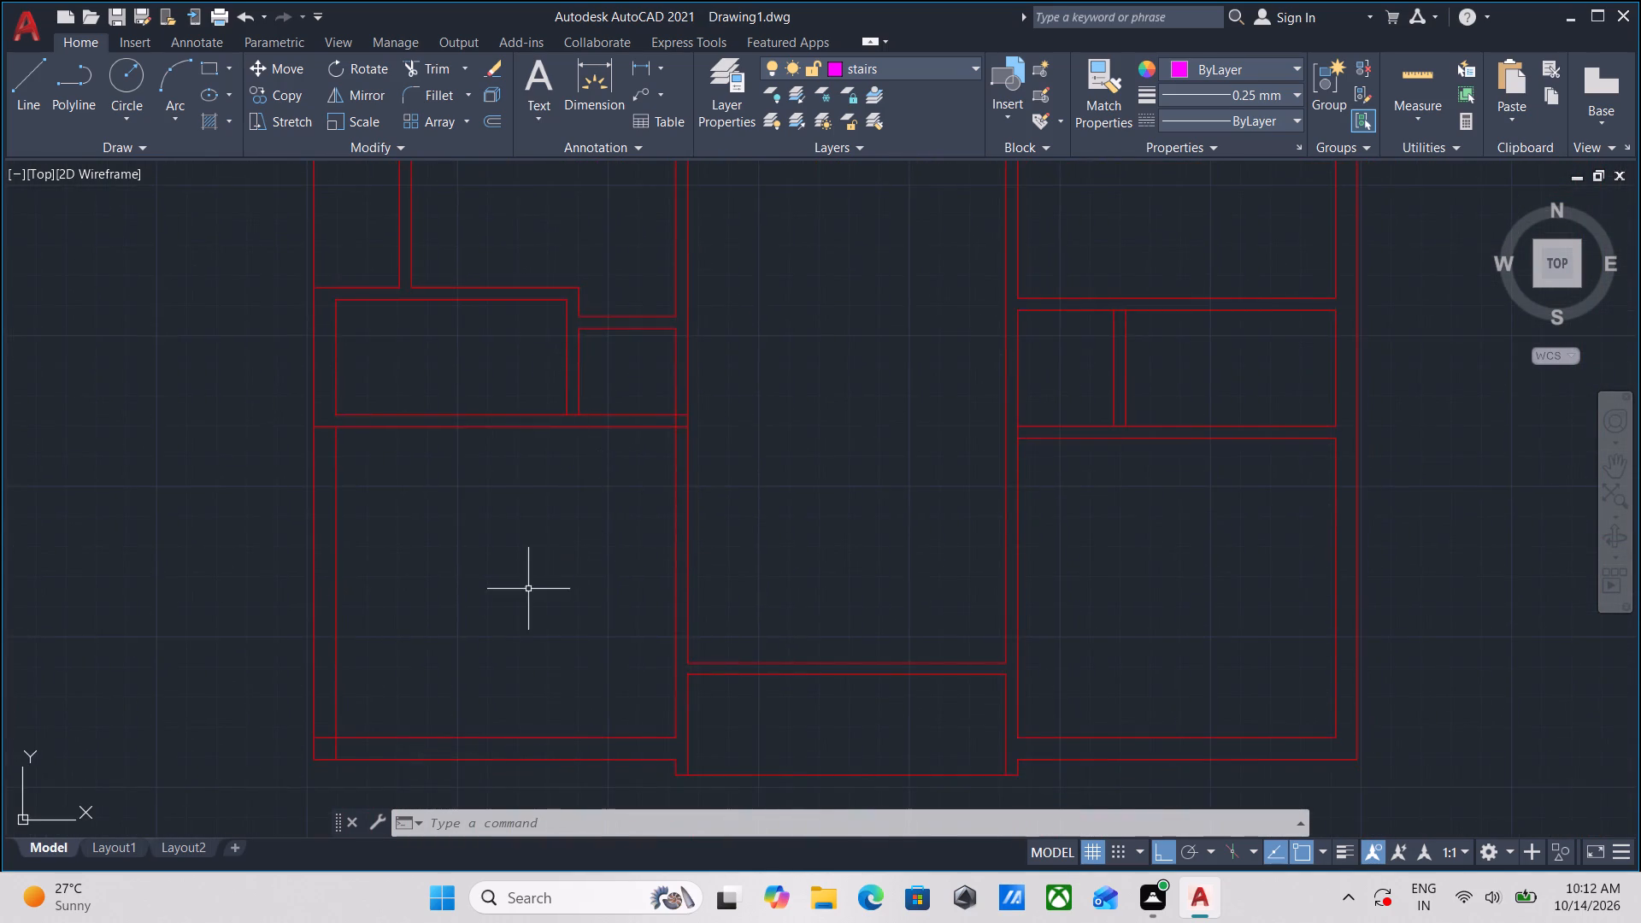
{"action": "scroll", "coordinate": [522, 591], "scroll_direction": "down", "scroll_amount": 1}
{"action": "middle_click_drag", "start_coordinate": [522, 591], "coordinate": [549, 550]}
{"action": "middle_click_drag", "start_coordinate": [484, 588], "coordinate": [541, 729]}
{"action": "middle_click_drag", "start_coordinate": [615, 490], "coordinate": [582, 610]}
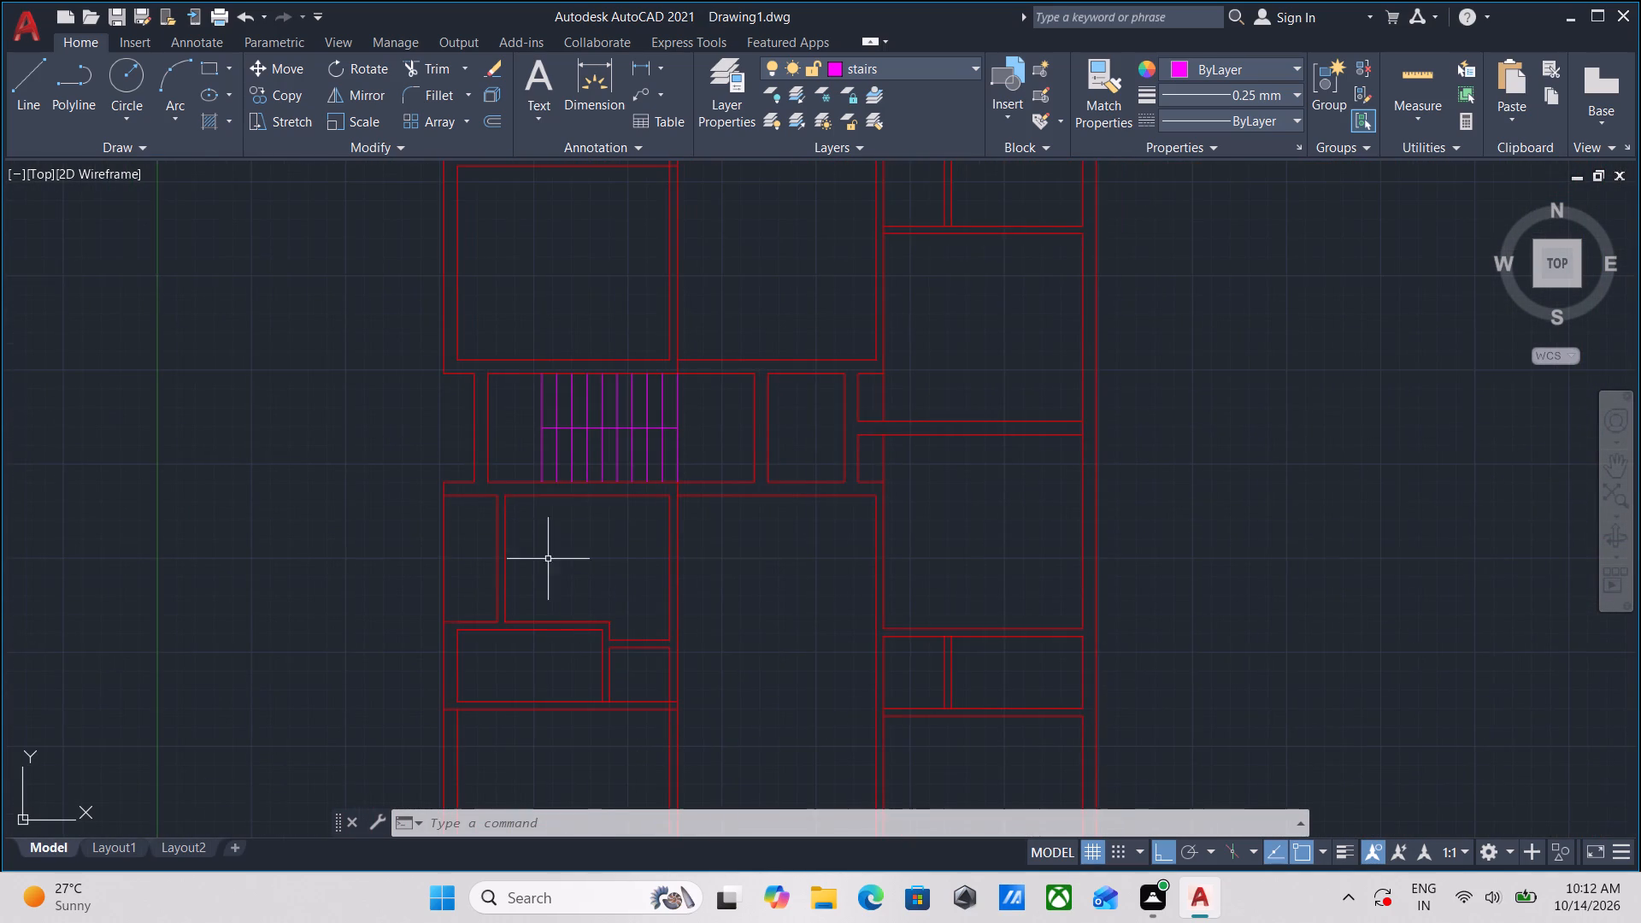
{"action": "scroll", "coordinate": [441, 413], "scroll_direction": "up", "scroll_amount": 1}
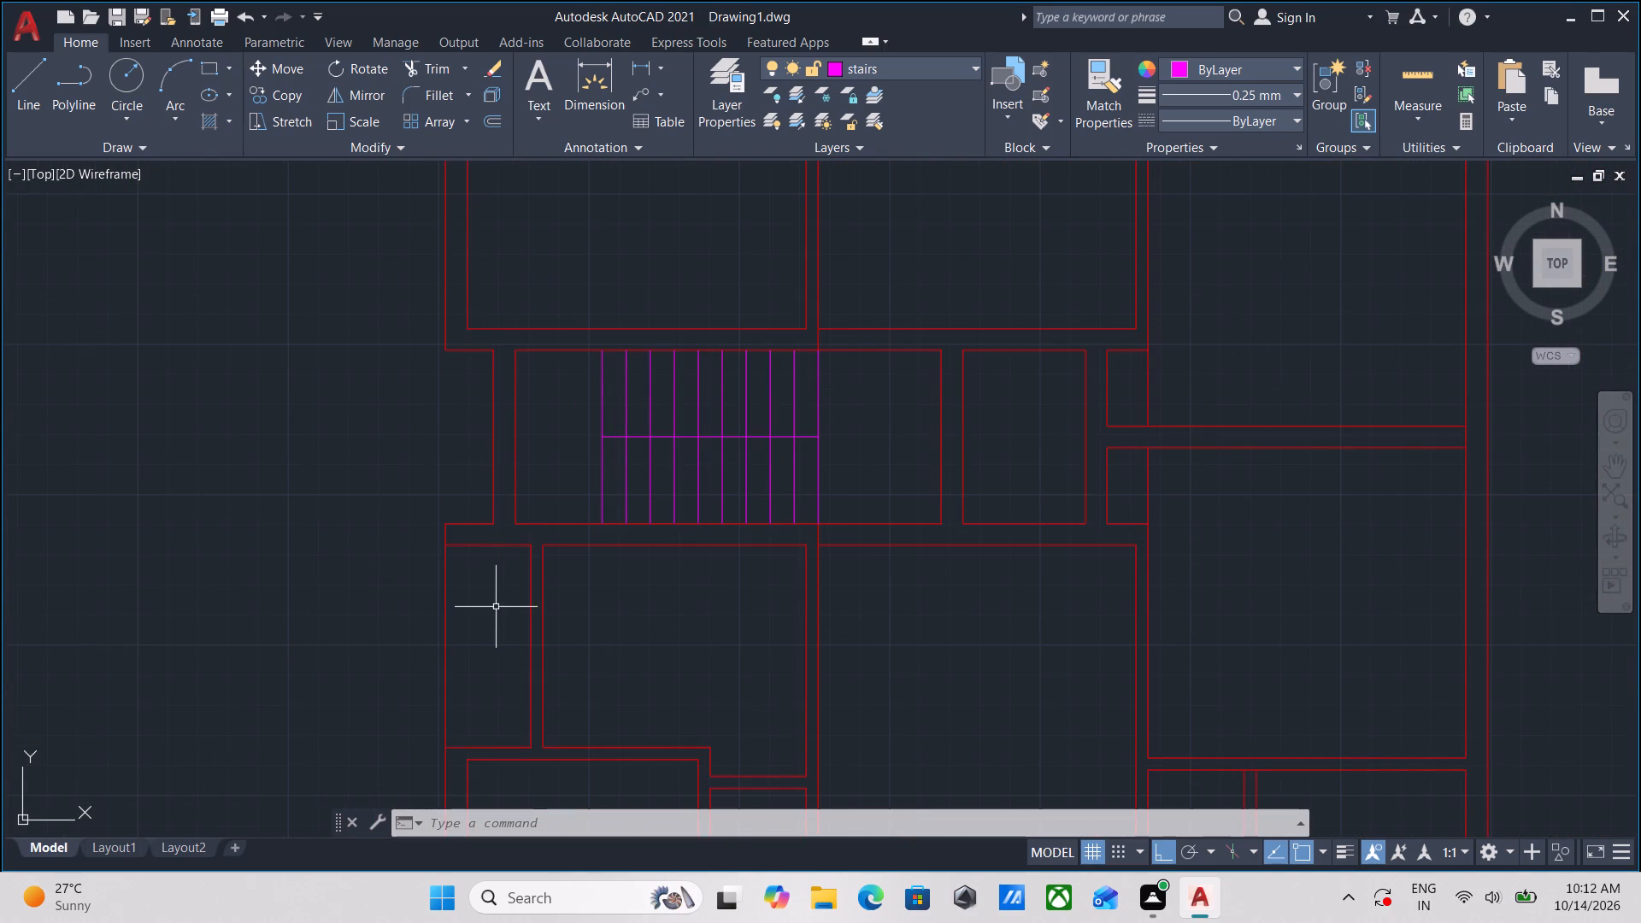
{"action": "middle_click_drag", "start_coordinate": [497, 607], "coordinate": [490, 305]}
{"action": "middle_click_drag", "start_coordinate": [590, 414], "coordinate": [549, 513]}
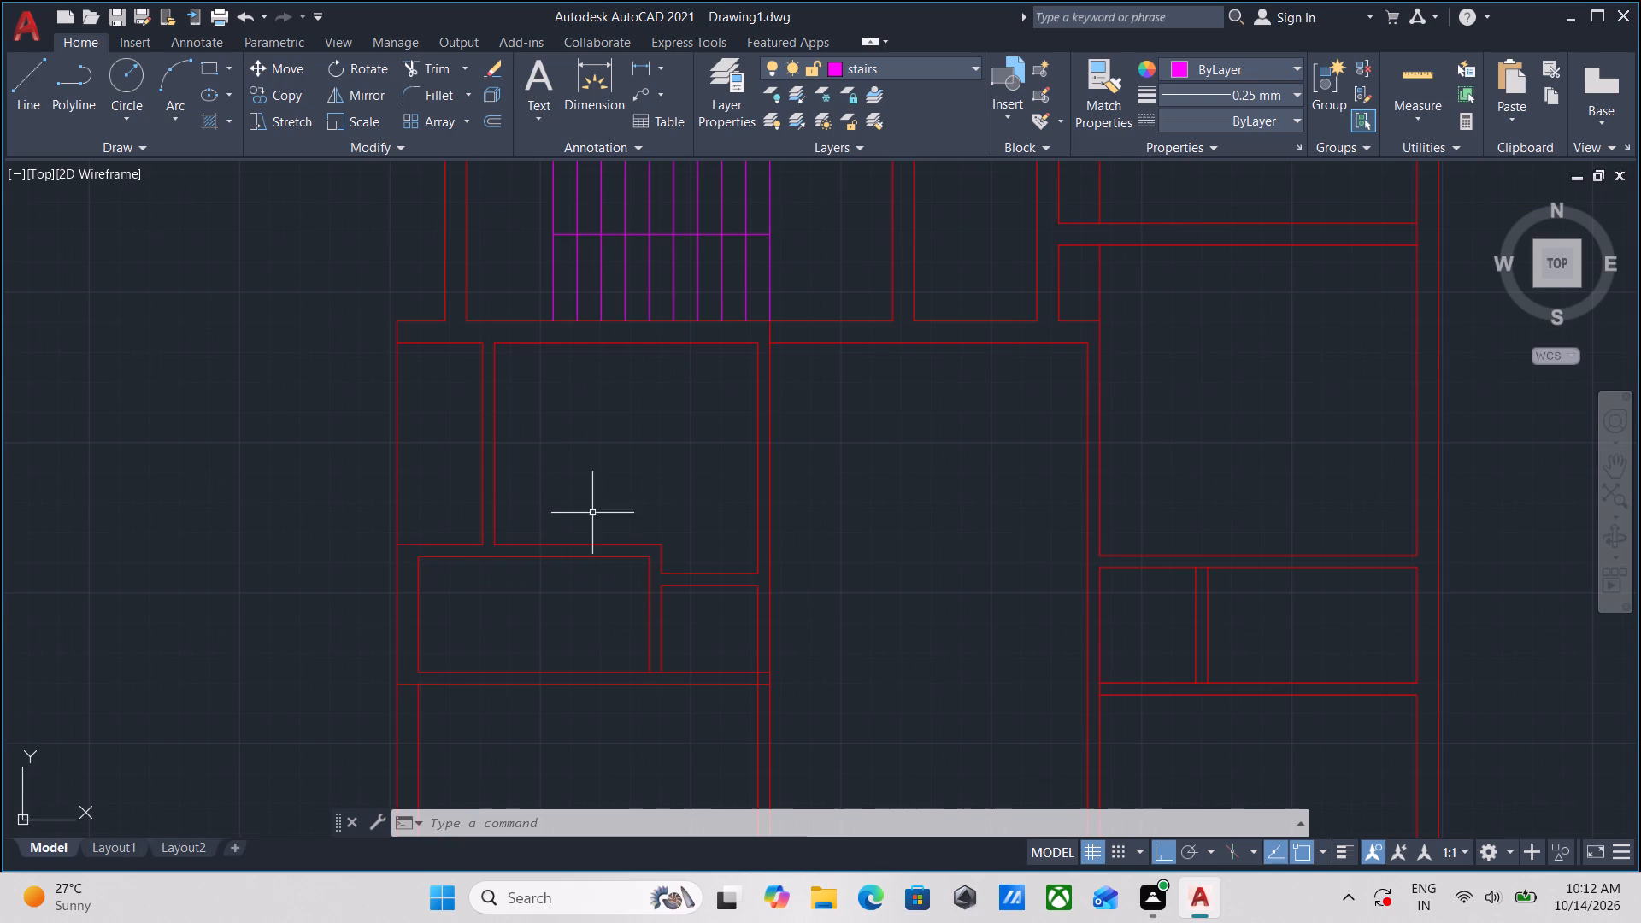
{"action": "middle_click_drag", "start_coordinate": [593, 541], "coordinate": [614, 421]}
{"action": "scroll", "coordinate": [597, 615], "scroll_direction": "down", "scroll_amount": 1}
{"action": "middle_click_drag", "start_coordinate": [600, 638], "coordinate": [615, 607]}
{"action": "middle_click_drag", "start_coordinate": [575, 530], "coordinate": [596, 614]}
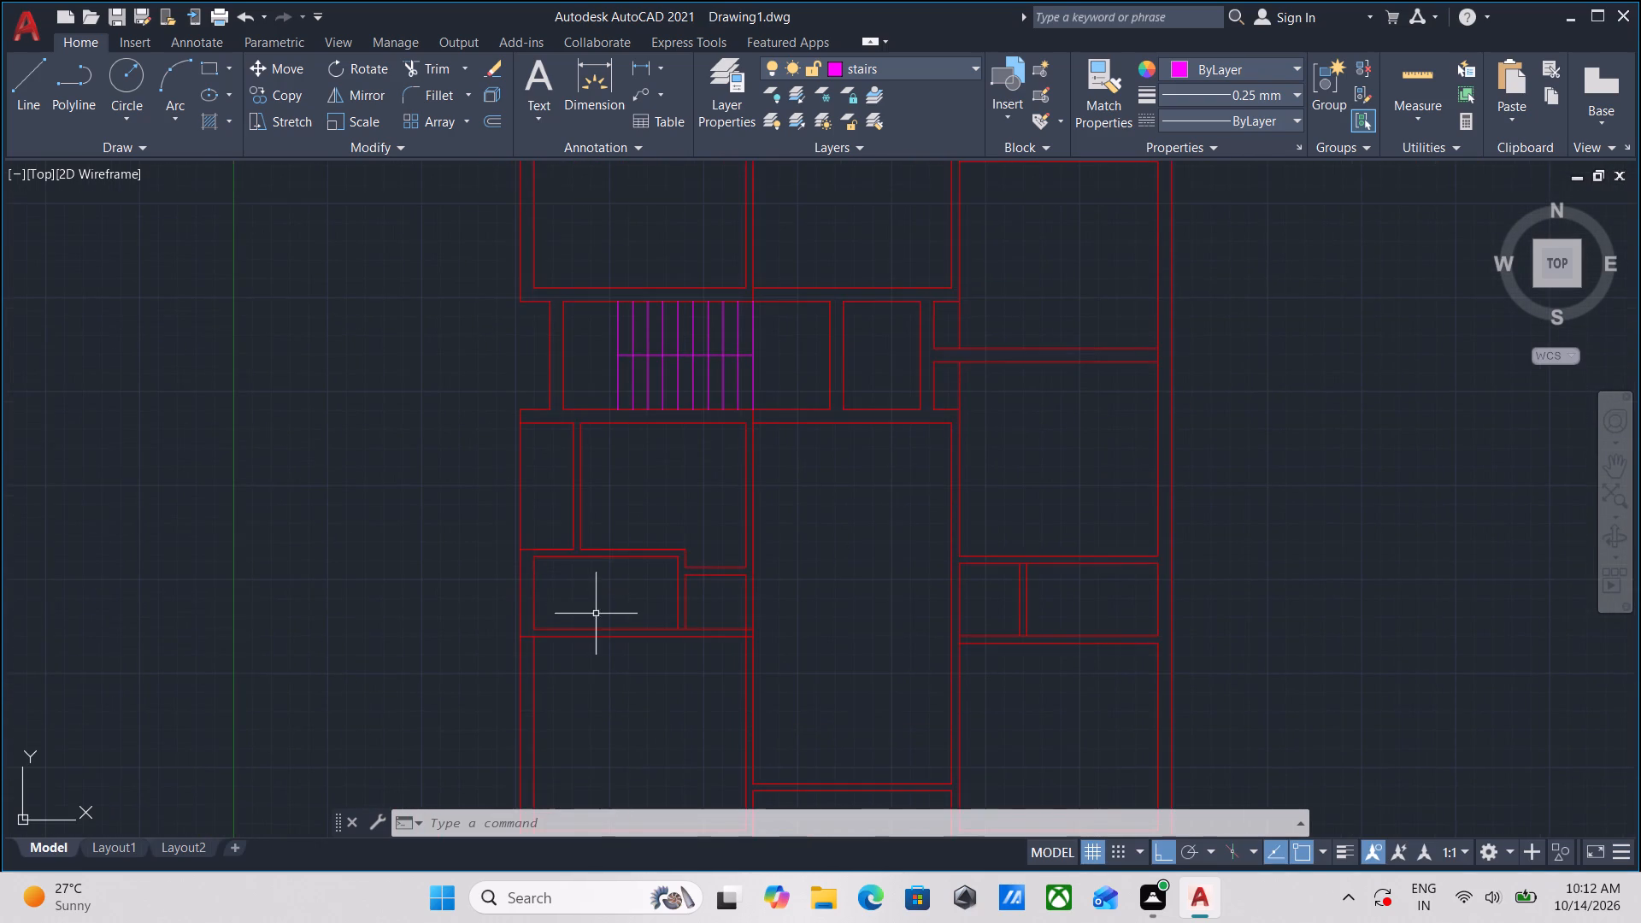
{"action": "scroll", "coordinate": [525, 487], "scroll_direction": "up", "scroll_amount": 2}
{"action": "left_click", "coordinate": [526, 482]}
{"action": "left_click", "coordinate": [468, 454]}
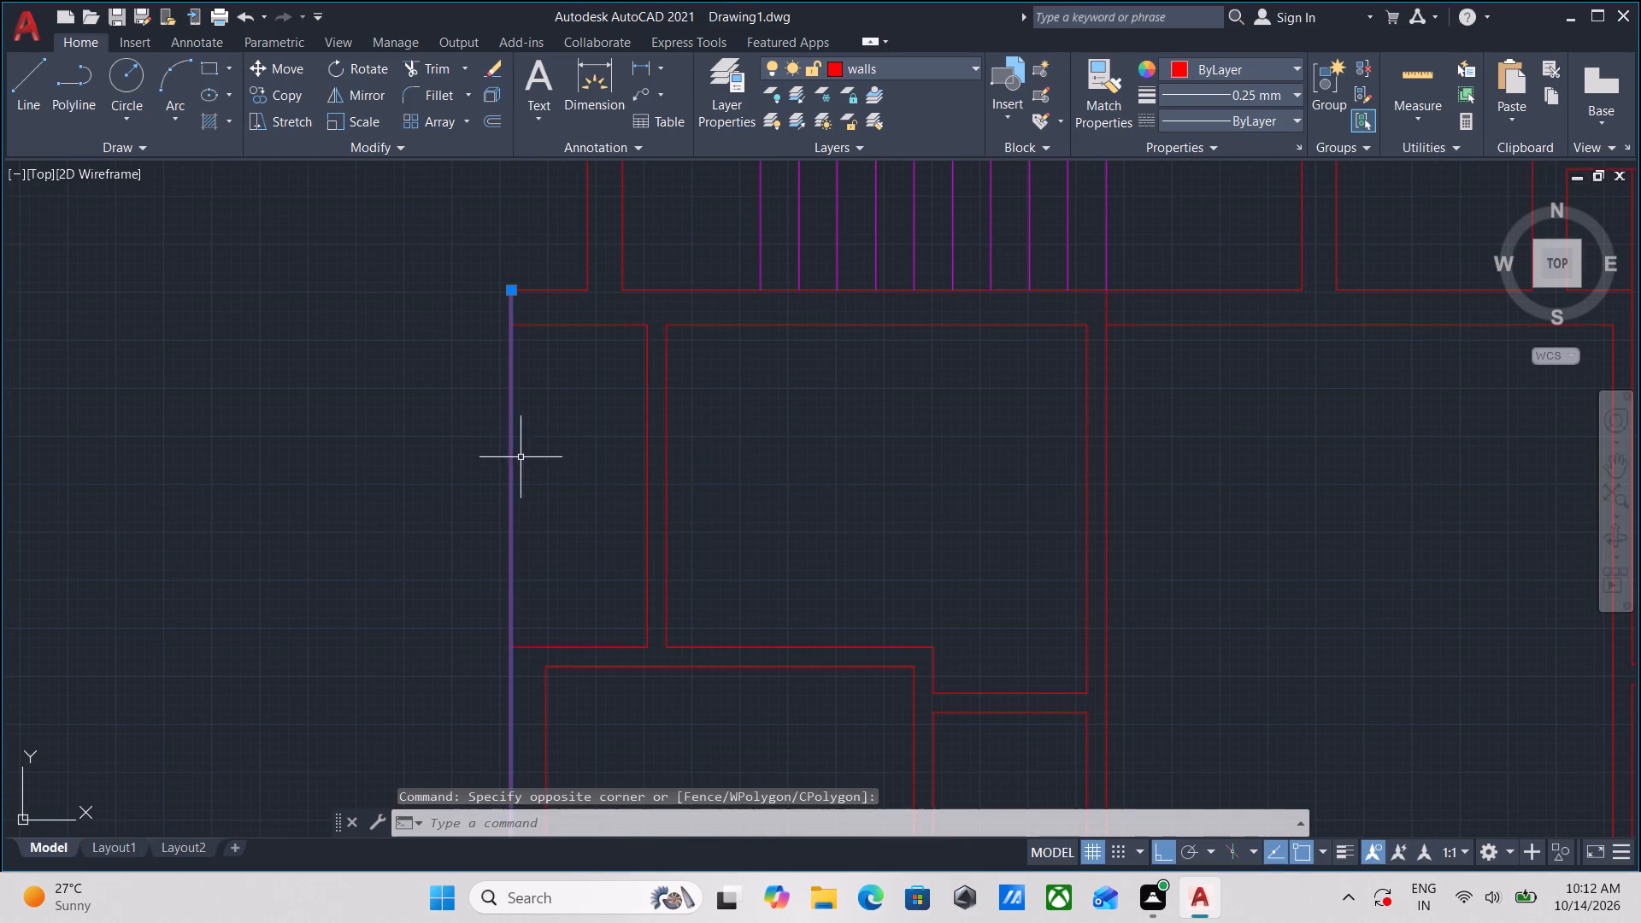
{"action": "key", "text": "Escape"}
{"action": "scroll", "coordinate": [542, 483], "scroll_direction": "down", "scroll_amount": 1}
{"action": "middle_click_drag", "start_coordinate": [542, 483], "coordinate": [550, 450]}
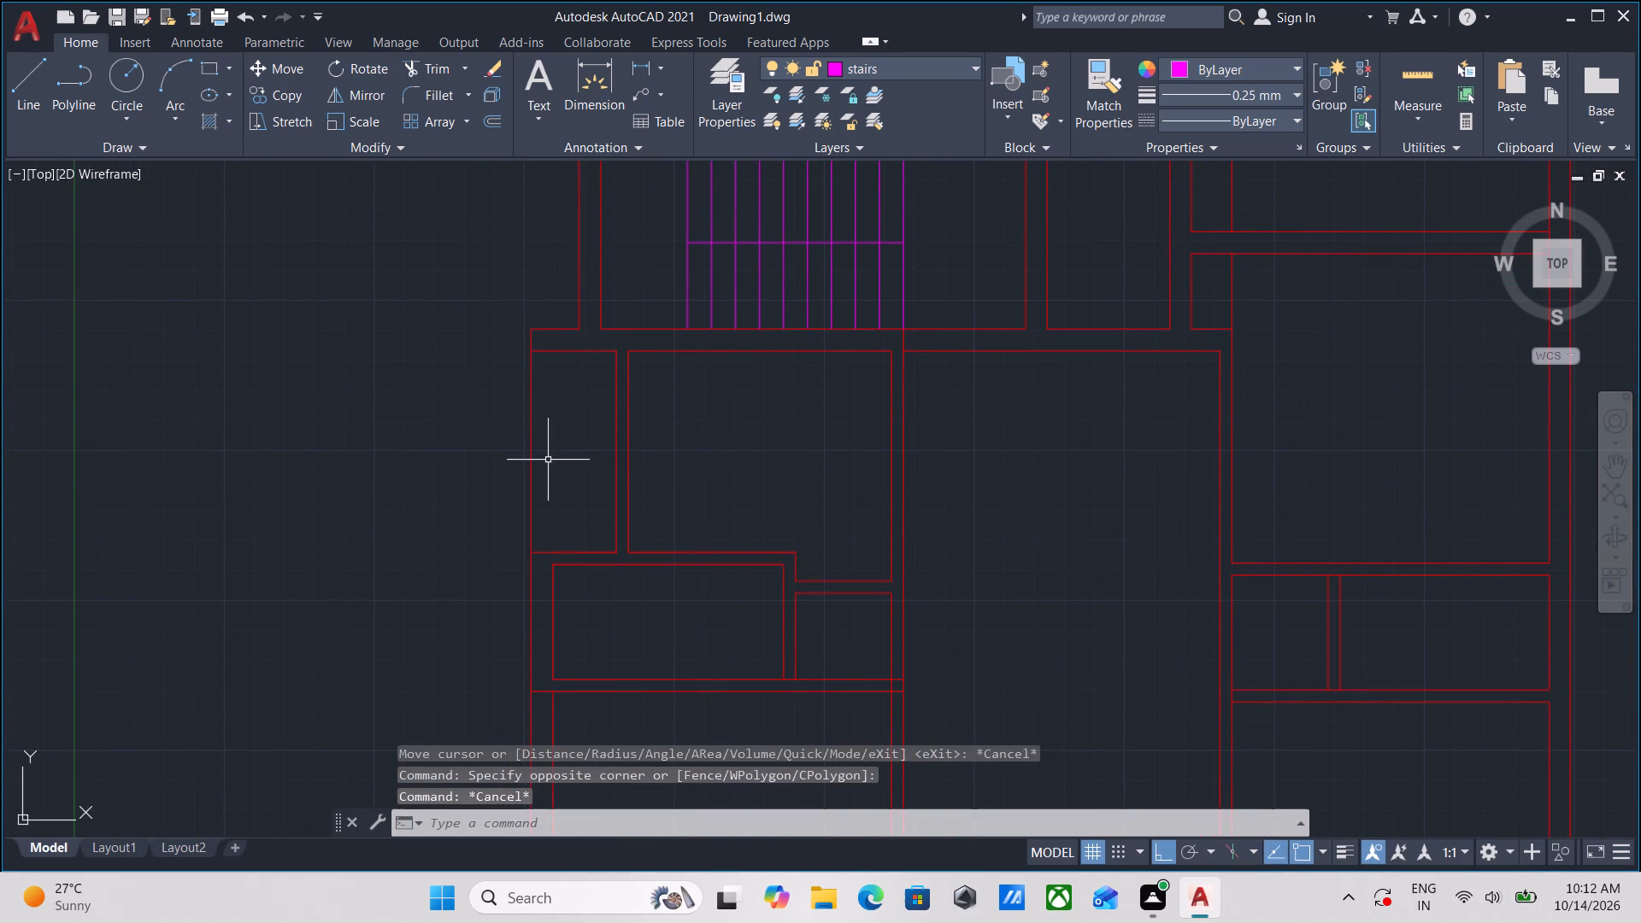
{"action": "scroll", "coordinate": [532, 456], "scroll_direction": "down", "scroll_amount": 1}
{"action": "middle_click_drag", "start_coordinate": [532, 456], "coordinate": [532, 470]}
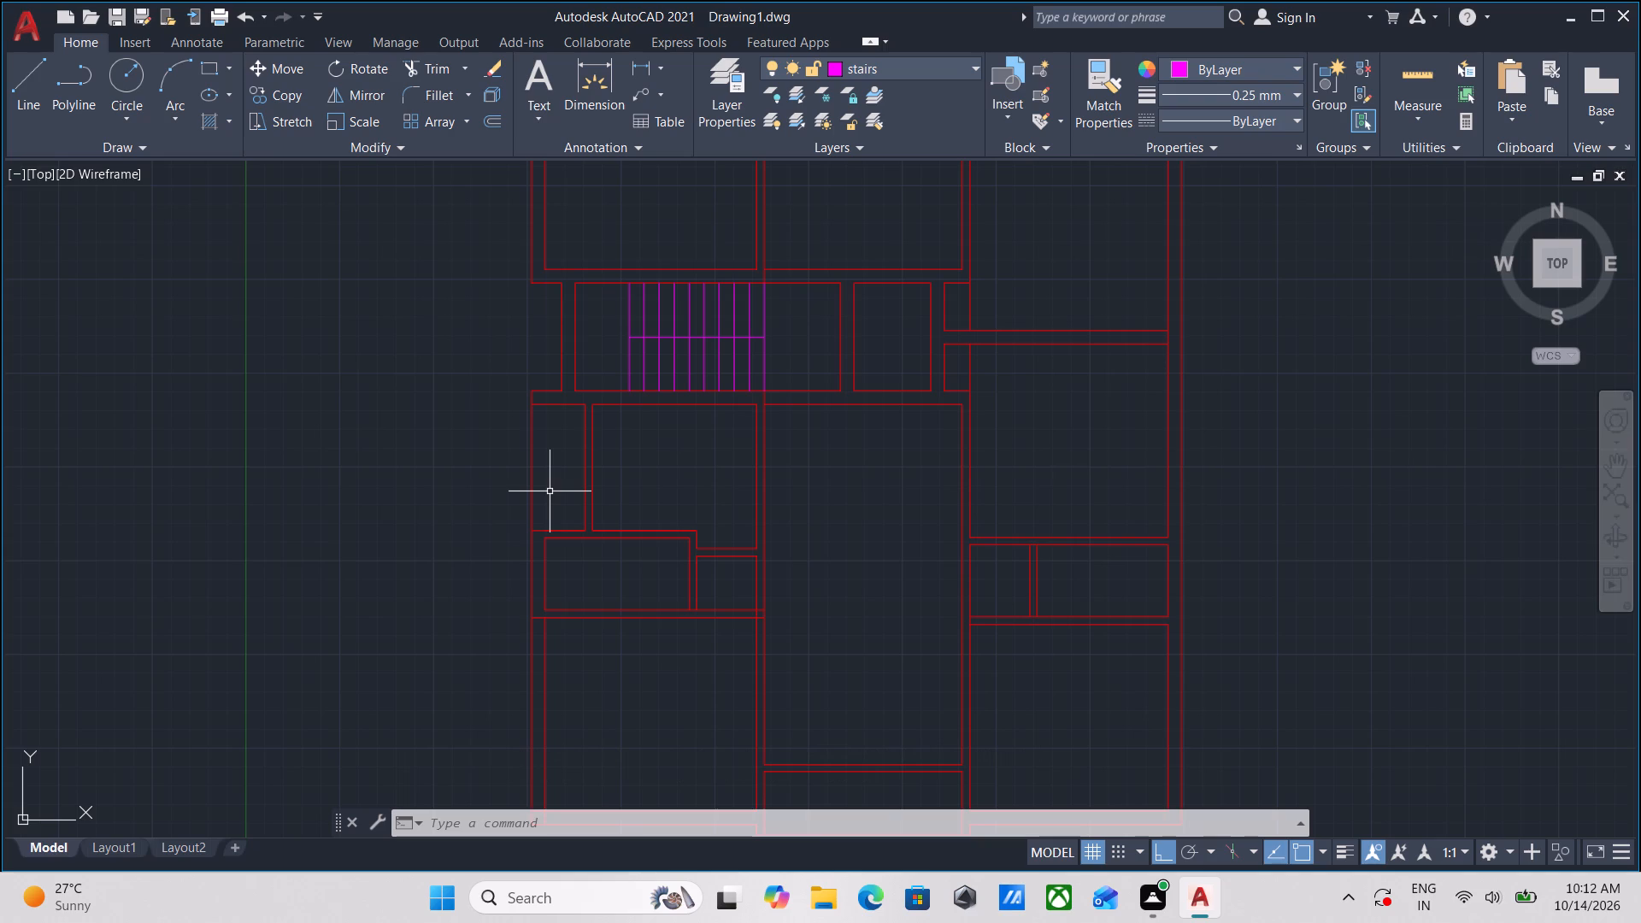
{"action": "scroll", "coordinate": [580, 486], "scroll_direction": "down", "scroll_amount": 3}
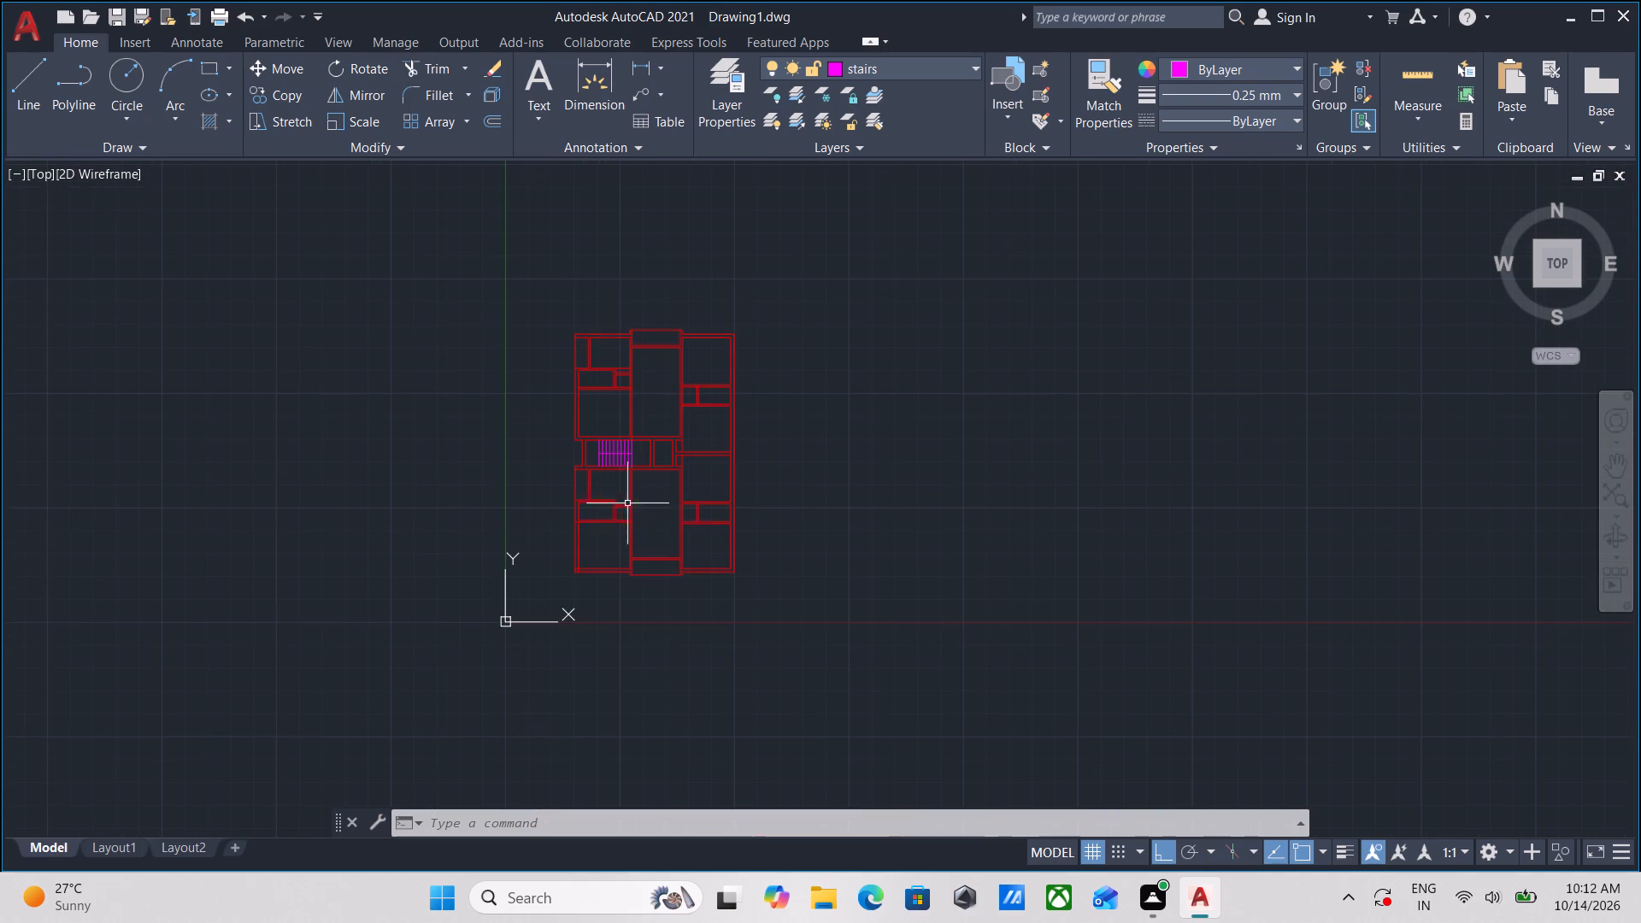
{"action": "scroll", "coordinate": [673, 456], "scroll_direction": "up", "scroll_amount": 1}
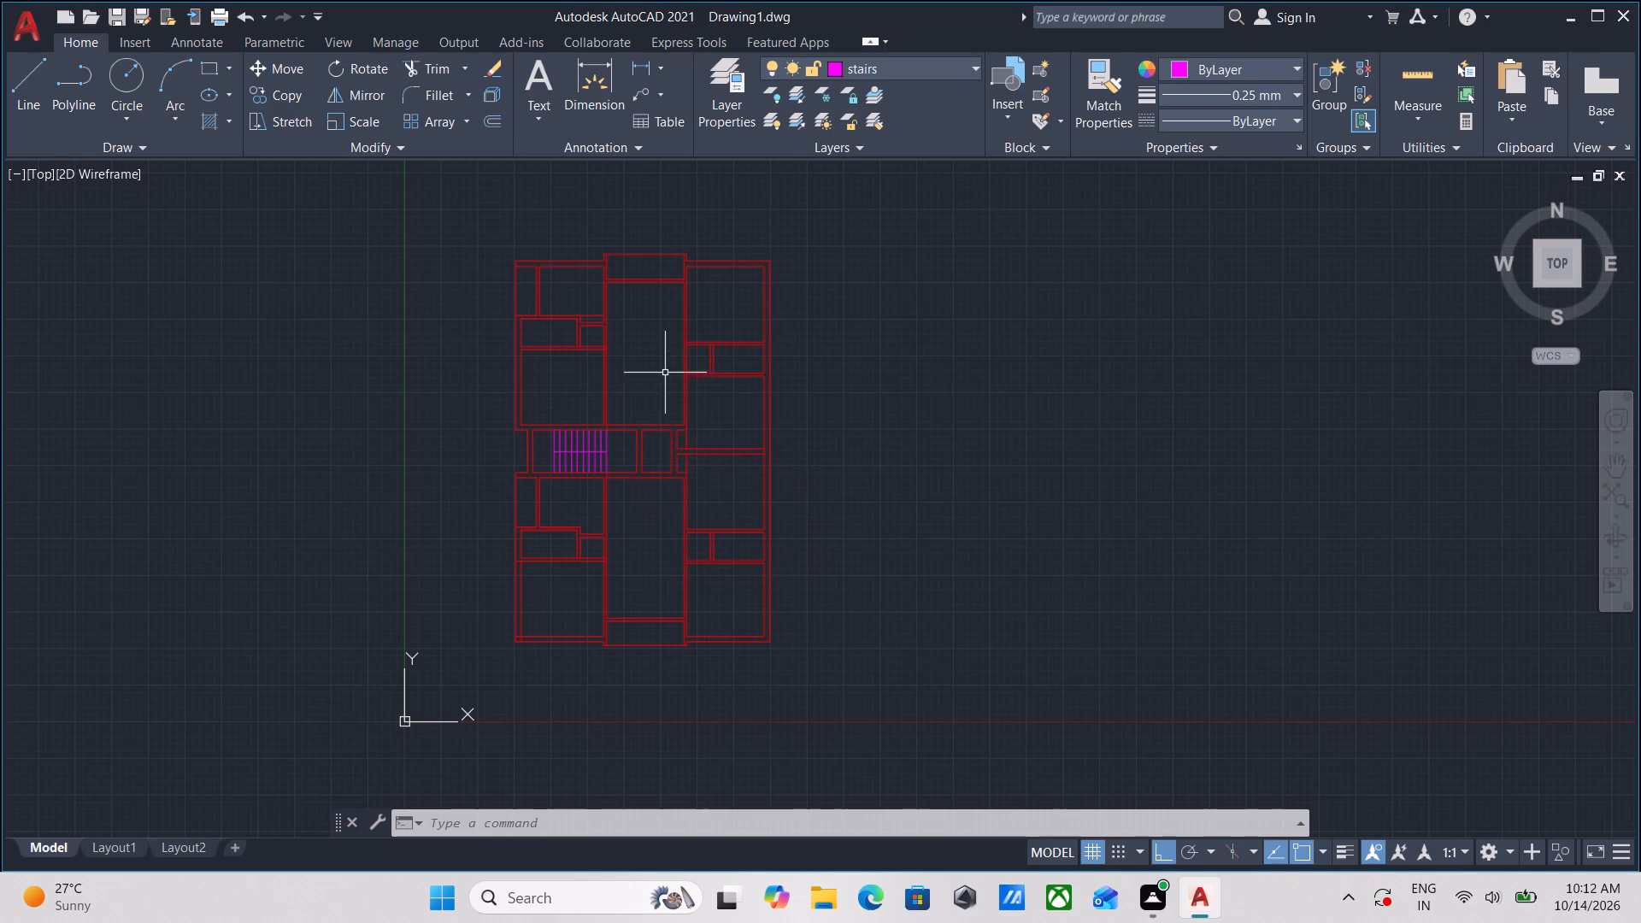
Examine the northern unit's walls and partitions and the area around the stairs and landing.
{"action": "scroll", "coordinate": [661, 378], "scroll_direction": "up", "scroll_amount": 2}
{"action": "middle_click_drag", "start_coordinate": [626, 317], "coordinate": [616, 569]}
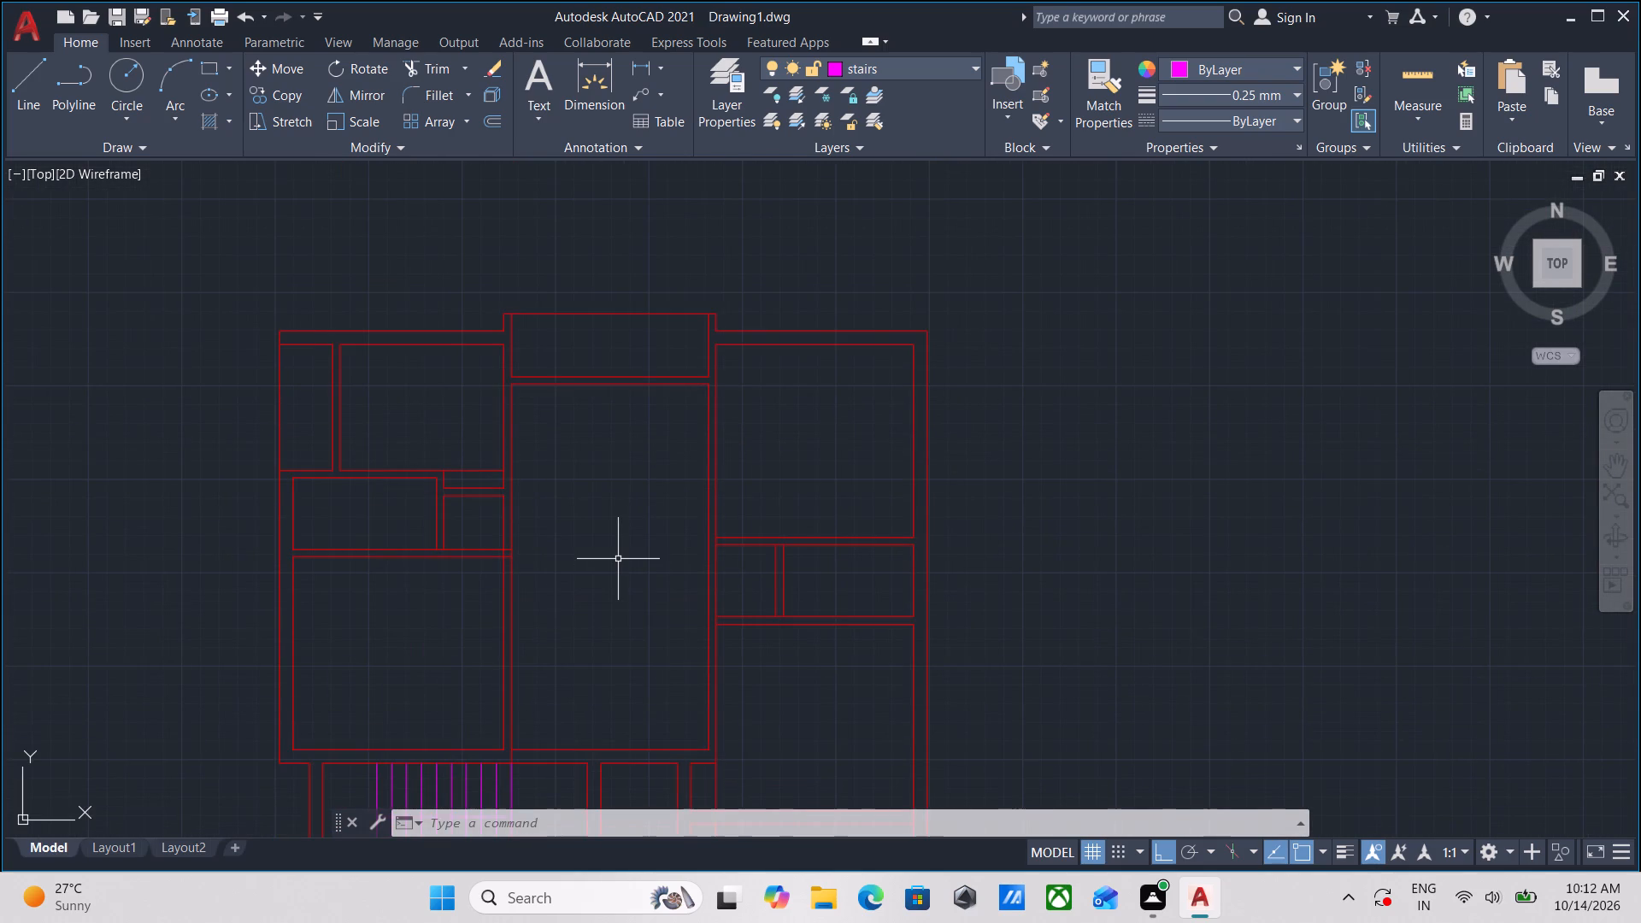
{"action": "middle_click_drag", "start_coordinate": [618, 559], "coordinate": [614, 699]}
{"action": "middle_click_drag", "start_coordinate": [594, 616], "coordinate": [602, 640]}
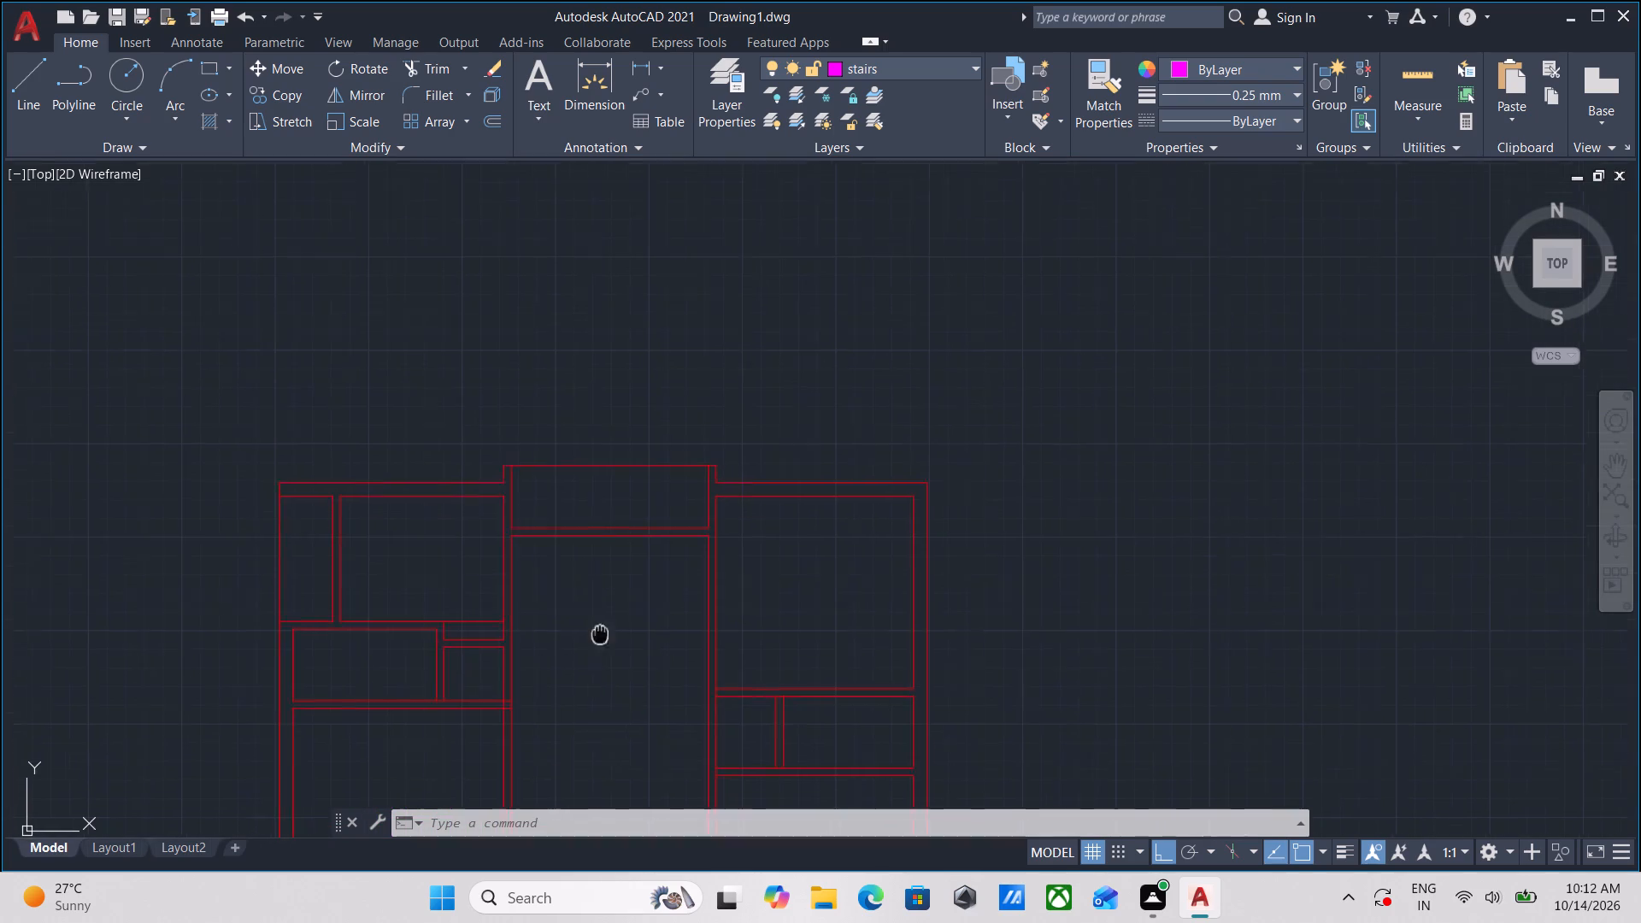
{"action": "middle_click_drag", "start_coordinate": [602, 640], "coordinate": [605, 666]}
{"action": "middle_click_drag", "start_coordinate": [611, 567], "coordinate": [616, 511]}
{"action": "scroll", "coordinate": [617, 569], "scroll_direction": "down", "scroll_amount": 1}
{"action": "middle_click_drag", "start_coordinate": [614, 601], "coordinate": [621, 473]}
{"action": "middle_click_drag", "start_coordinate": [609, 620], "coordinate": [622, 501]}
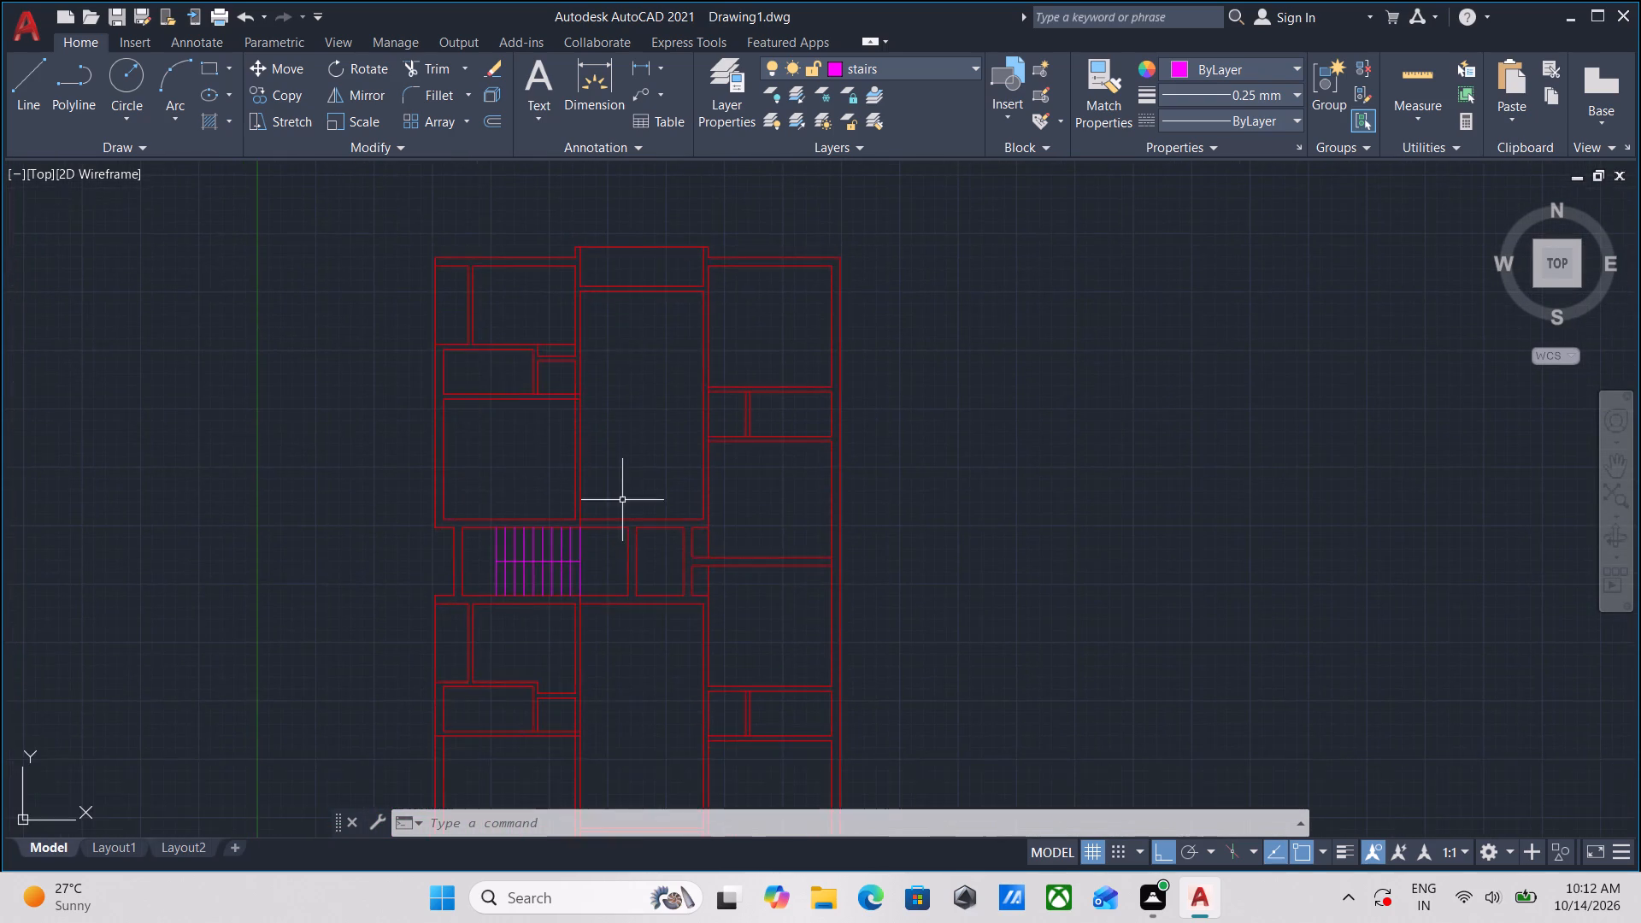
{"action": "scroll", "coordinate": [615, 565], "scroll_direction": "up", "scroll_amount": 3}
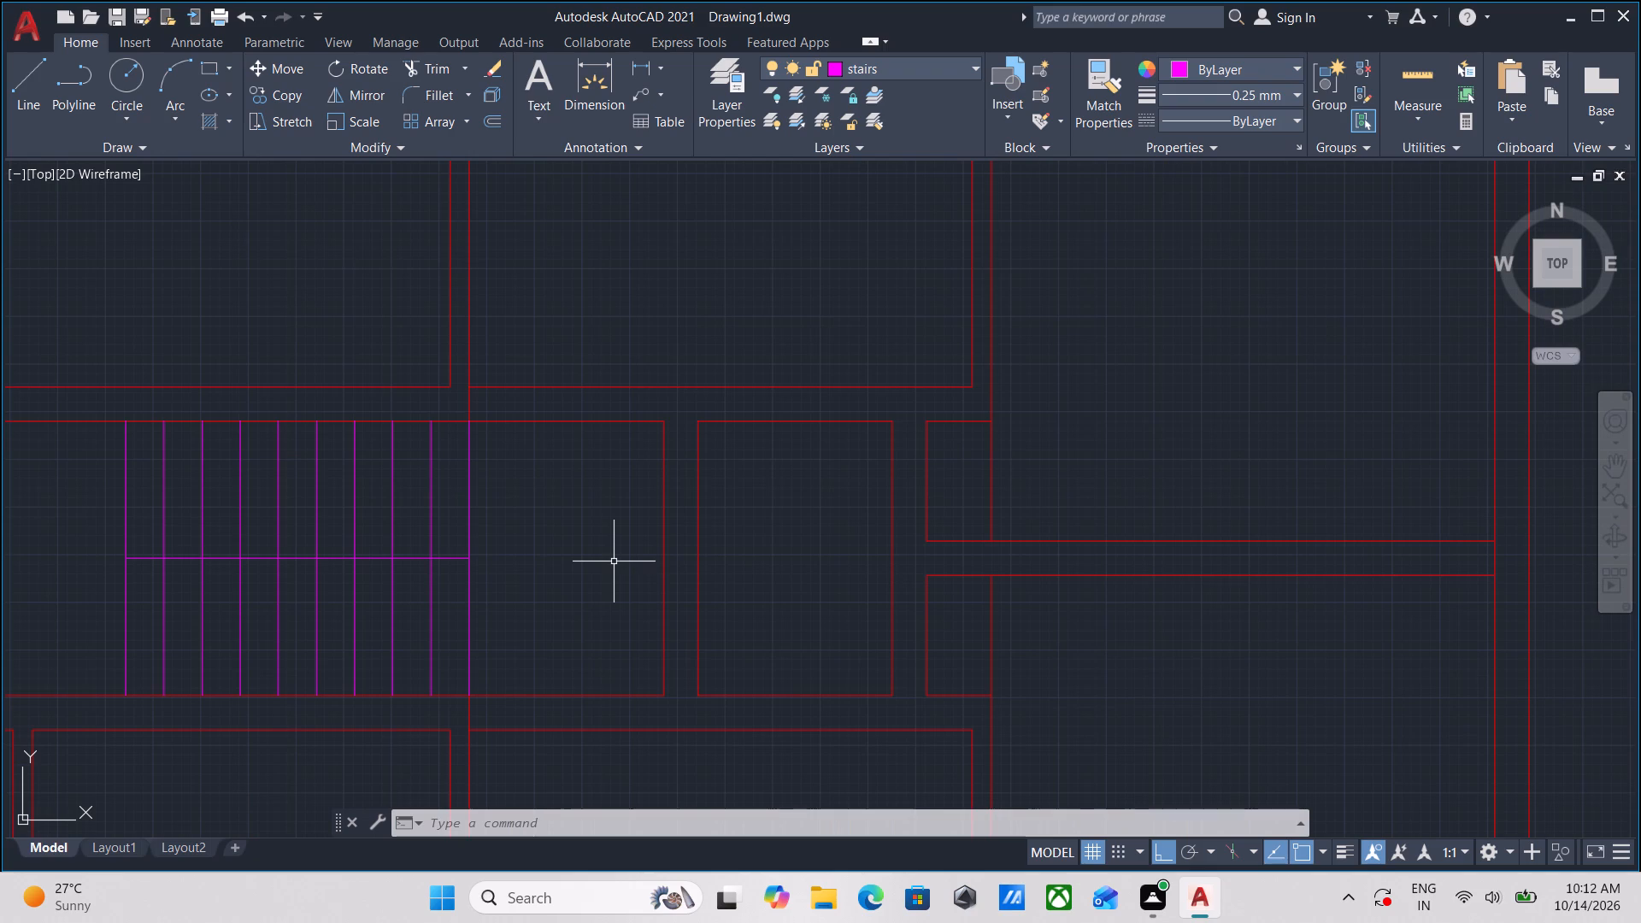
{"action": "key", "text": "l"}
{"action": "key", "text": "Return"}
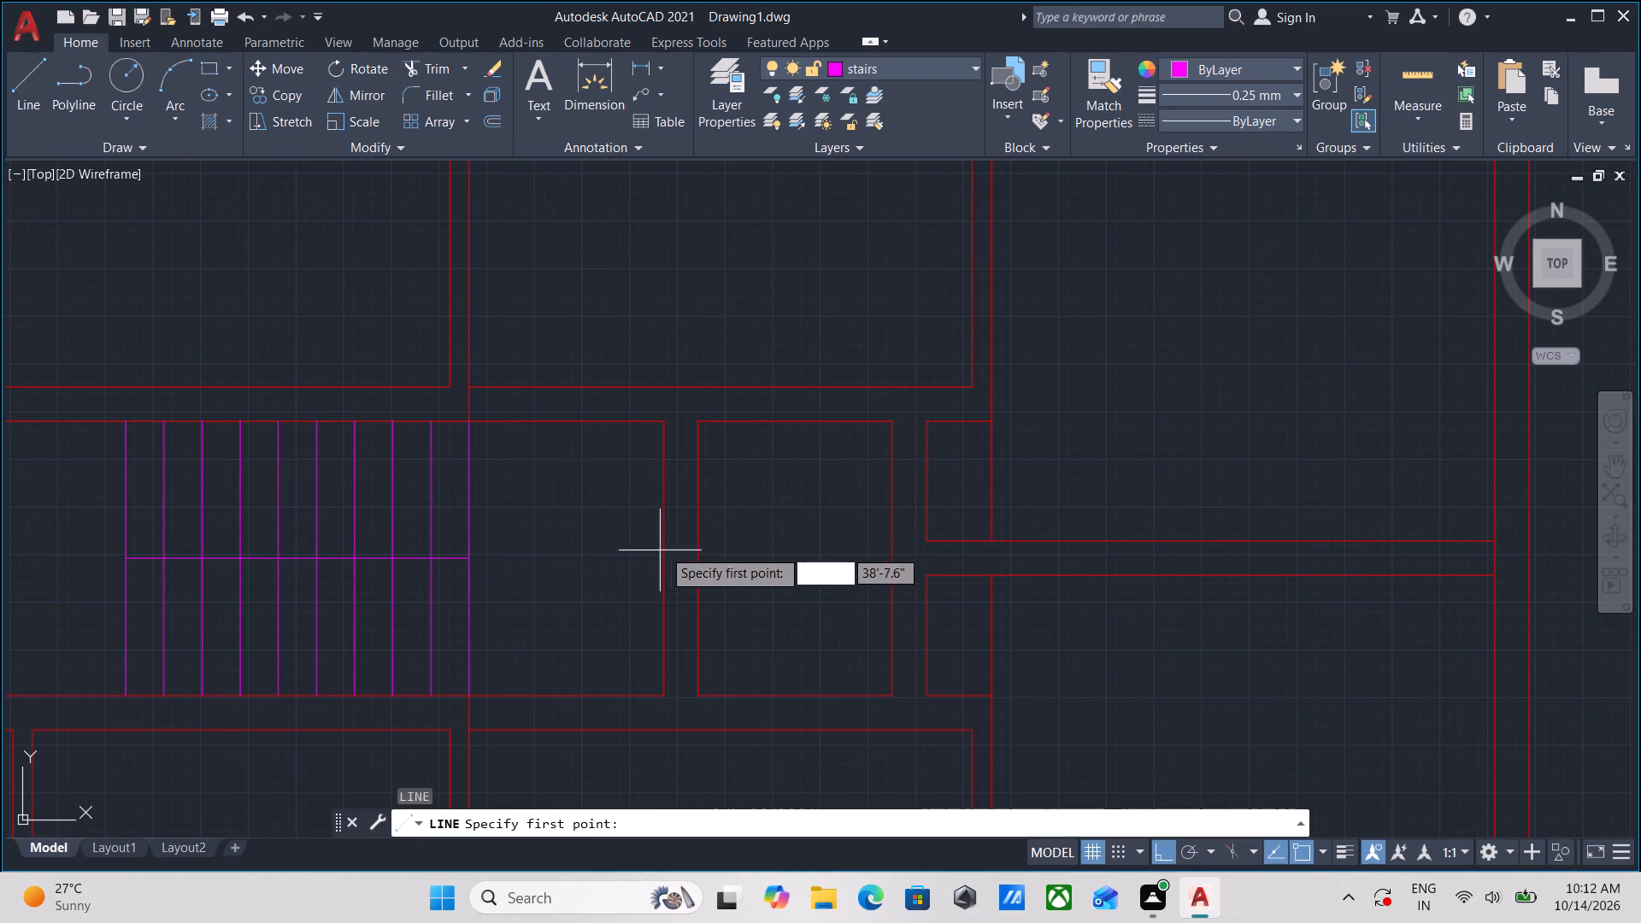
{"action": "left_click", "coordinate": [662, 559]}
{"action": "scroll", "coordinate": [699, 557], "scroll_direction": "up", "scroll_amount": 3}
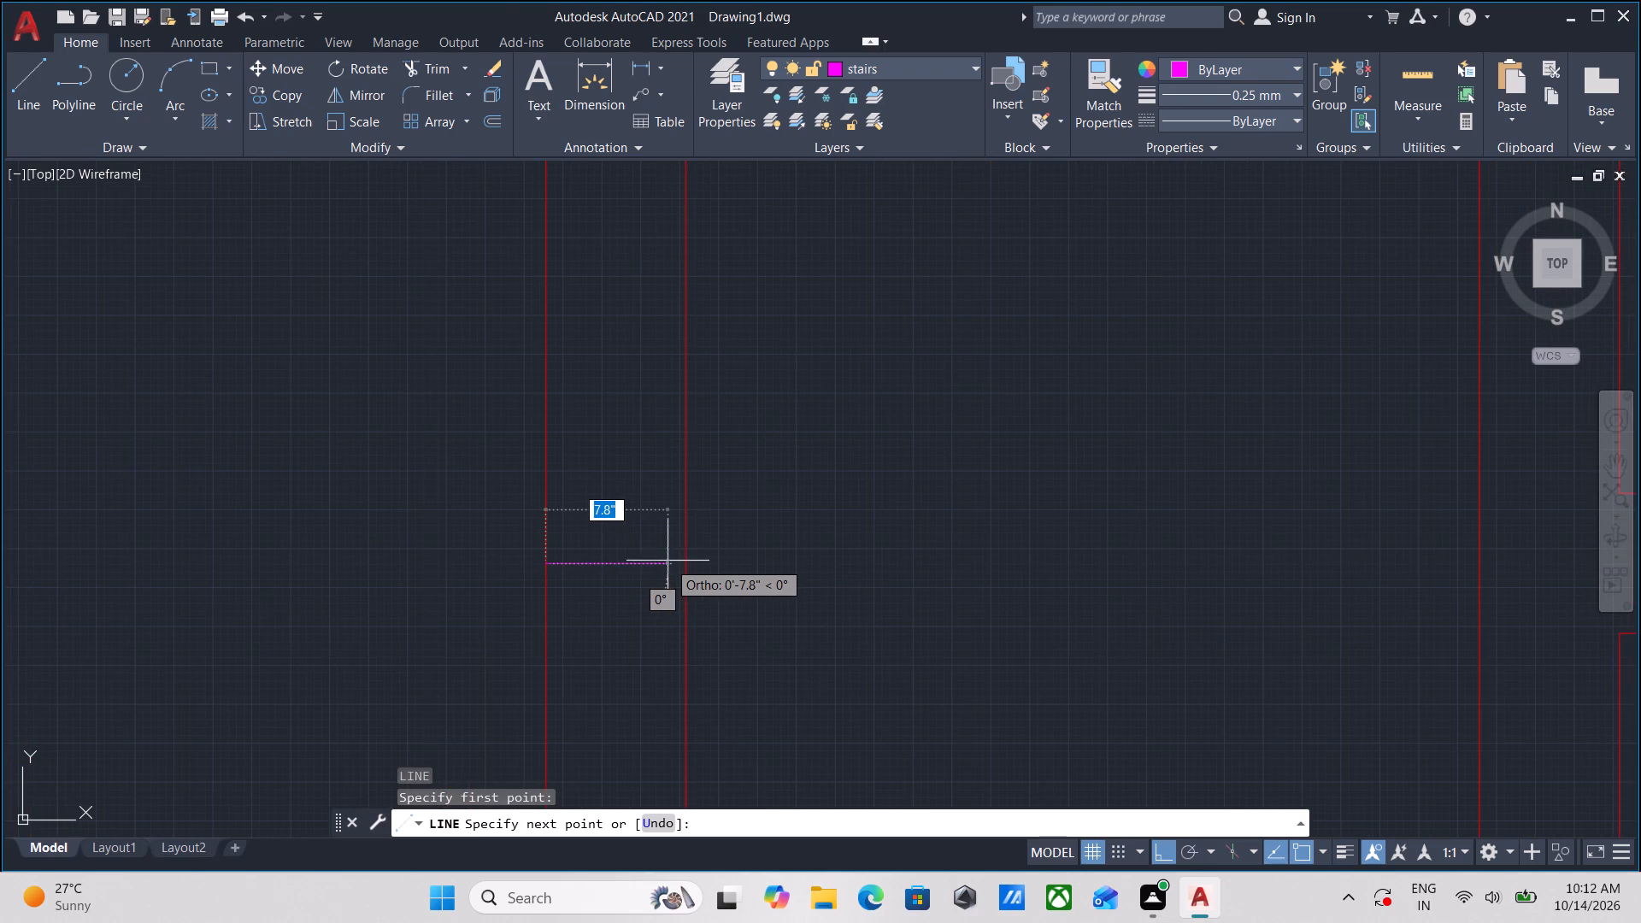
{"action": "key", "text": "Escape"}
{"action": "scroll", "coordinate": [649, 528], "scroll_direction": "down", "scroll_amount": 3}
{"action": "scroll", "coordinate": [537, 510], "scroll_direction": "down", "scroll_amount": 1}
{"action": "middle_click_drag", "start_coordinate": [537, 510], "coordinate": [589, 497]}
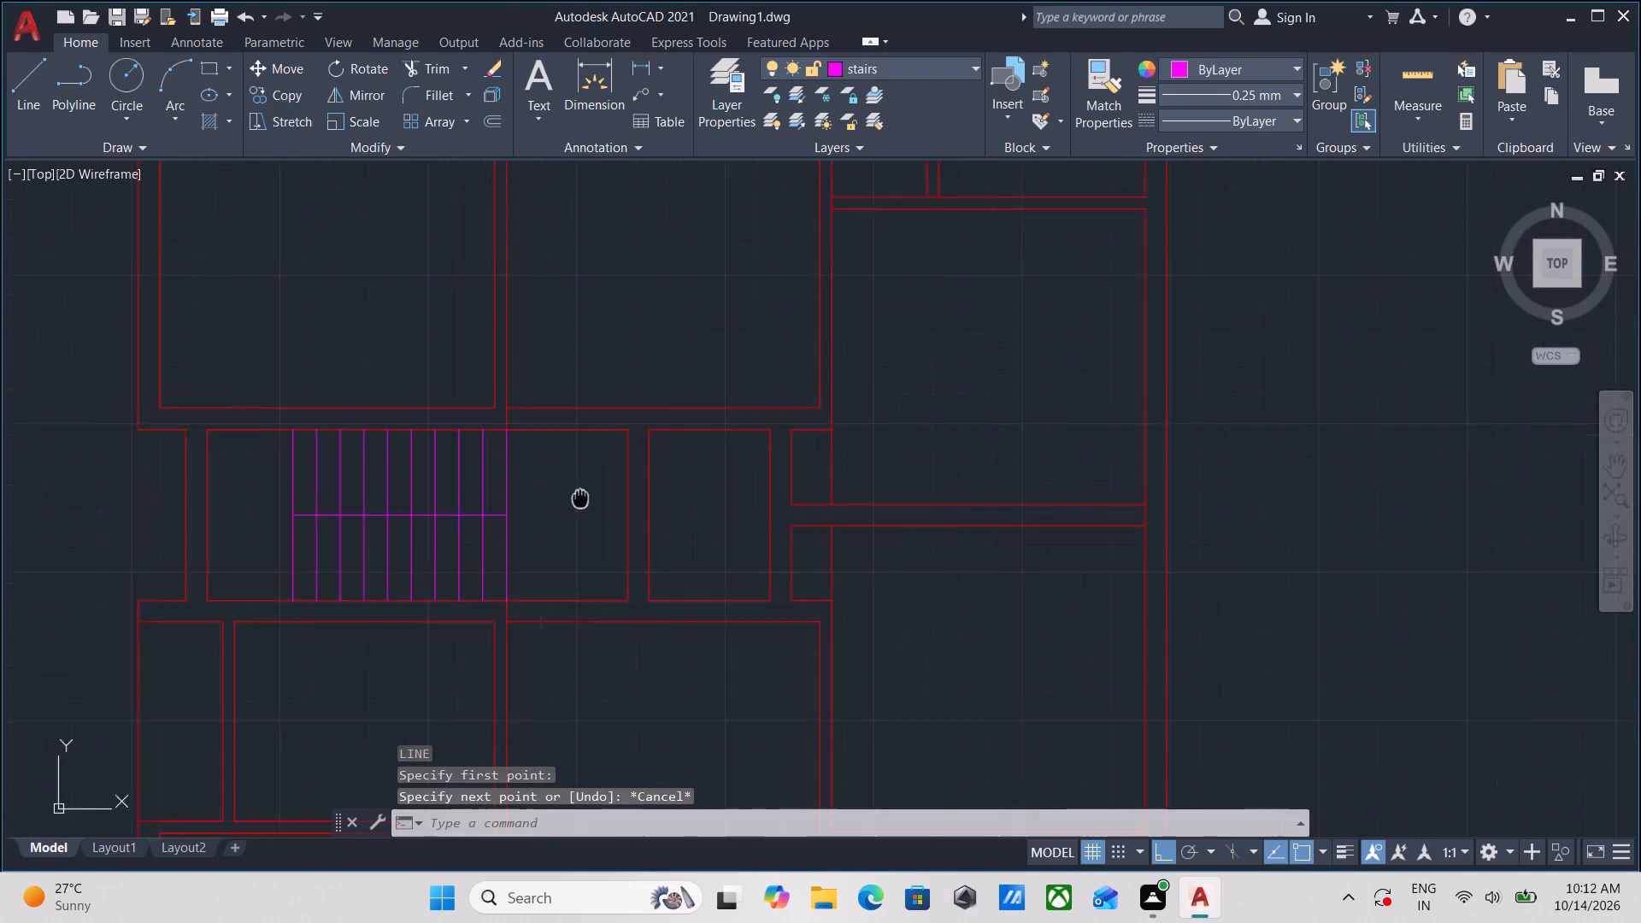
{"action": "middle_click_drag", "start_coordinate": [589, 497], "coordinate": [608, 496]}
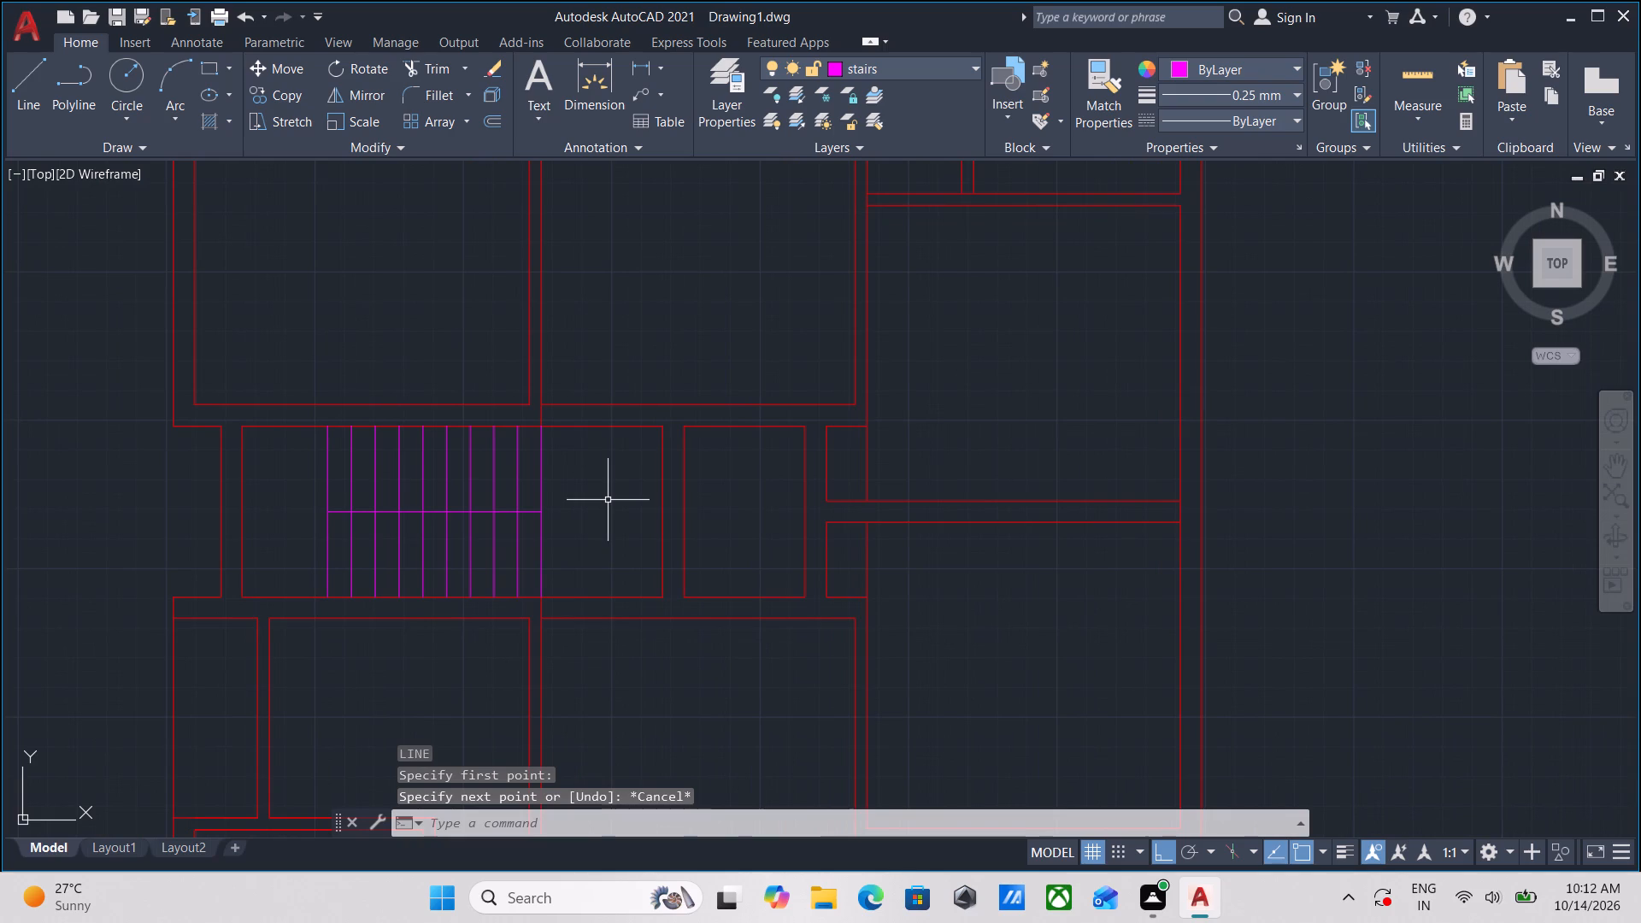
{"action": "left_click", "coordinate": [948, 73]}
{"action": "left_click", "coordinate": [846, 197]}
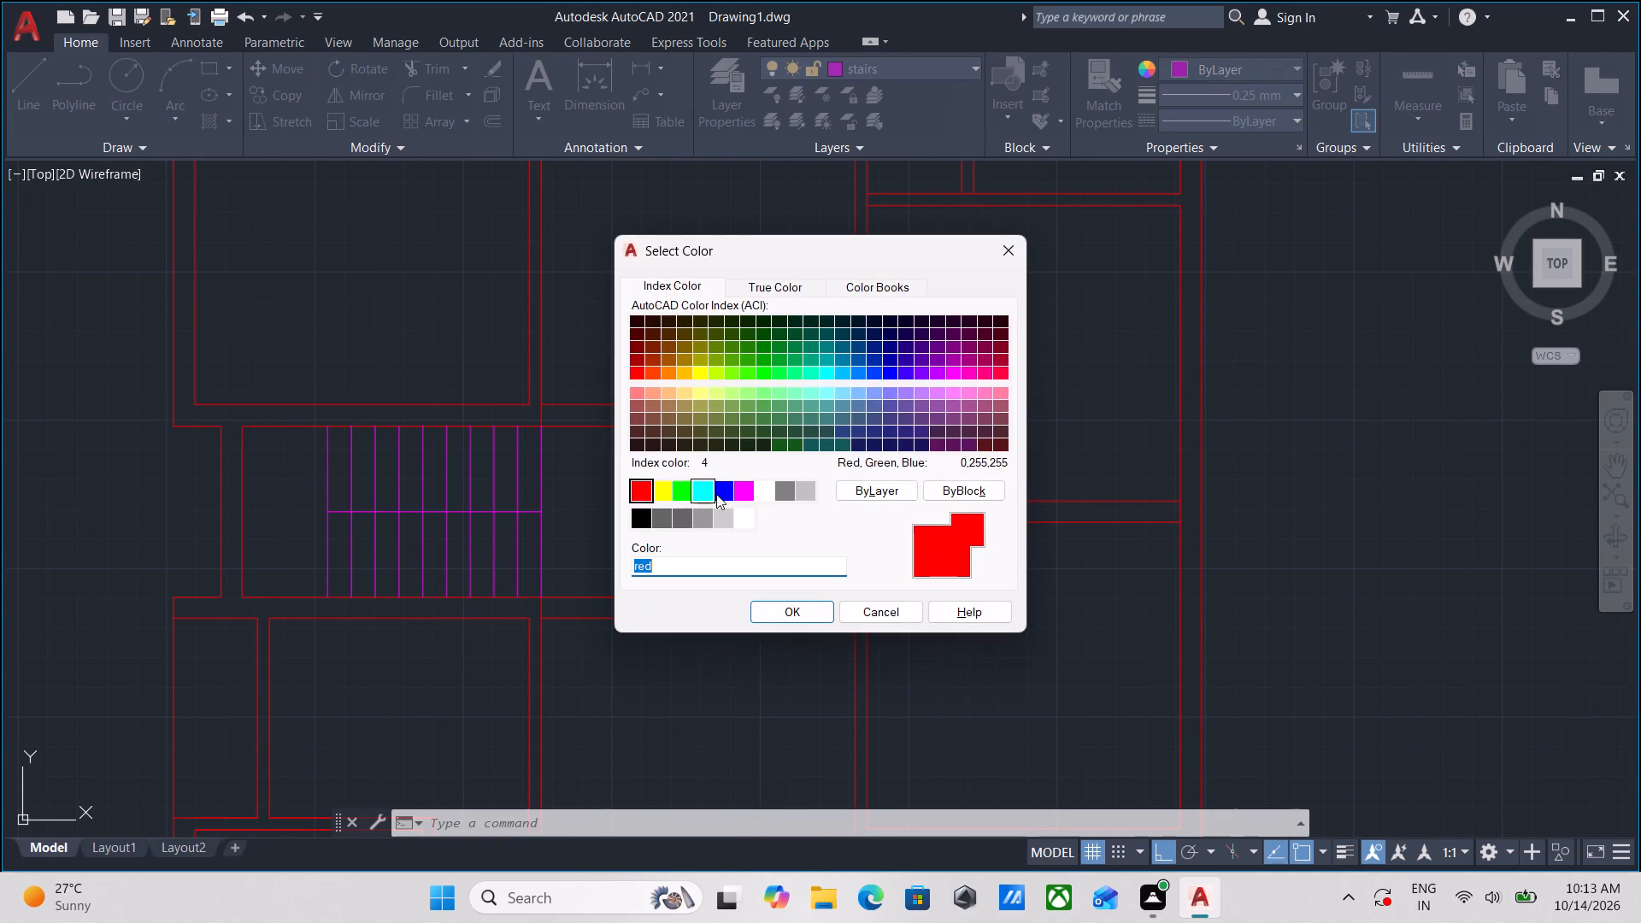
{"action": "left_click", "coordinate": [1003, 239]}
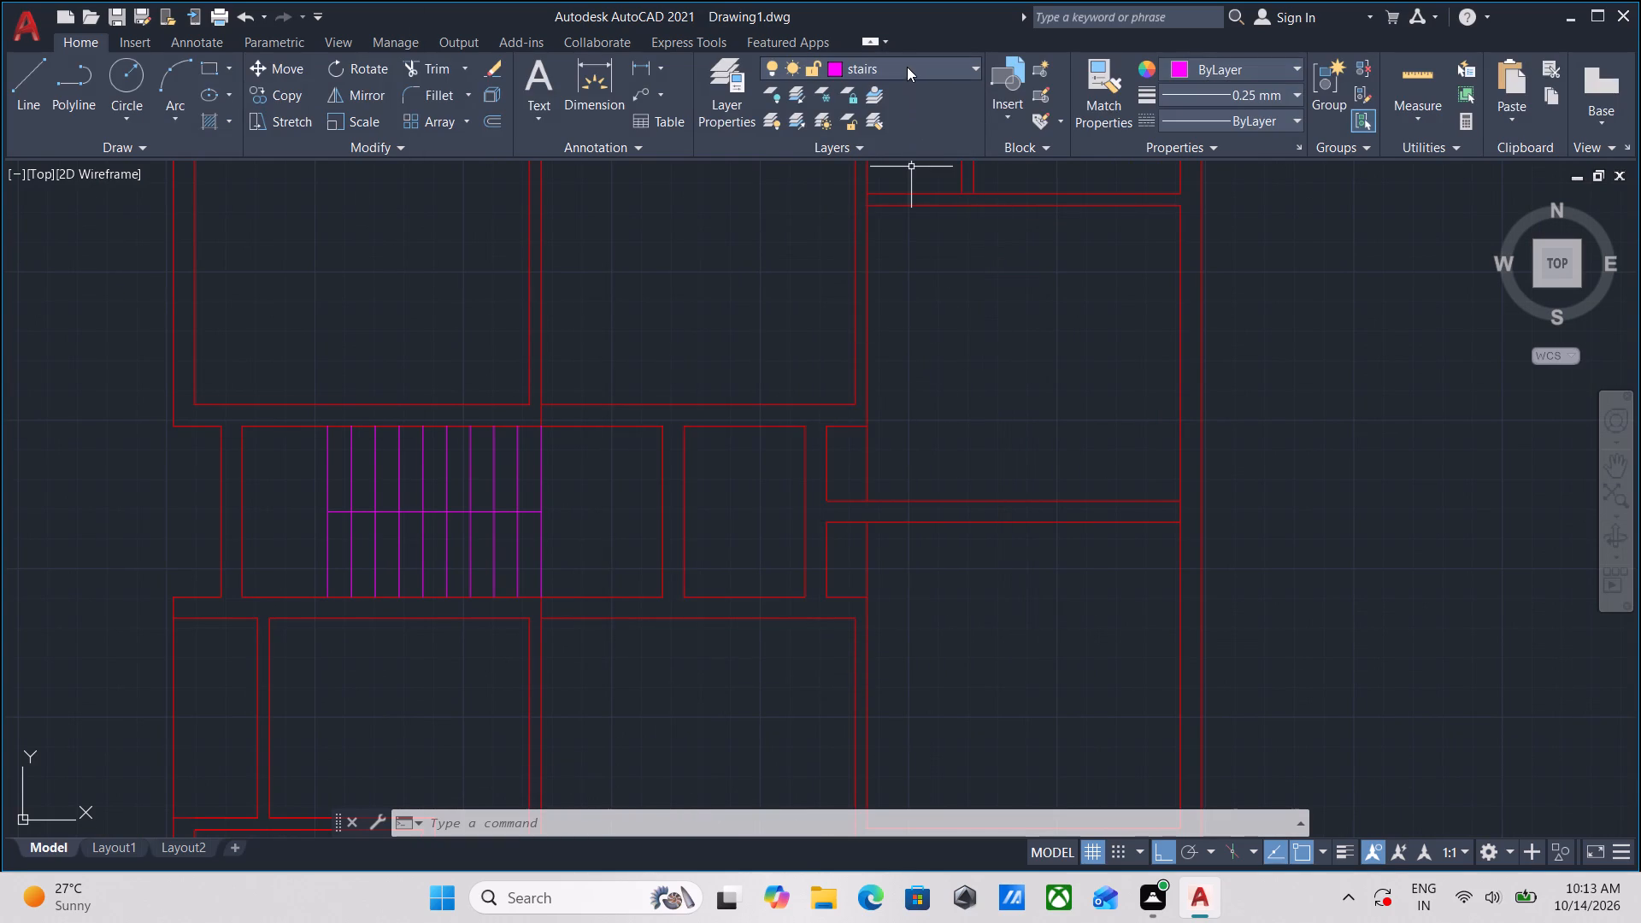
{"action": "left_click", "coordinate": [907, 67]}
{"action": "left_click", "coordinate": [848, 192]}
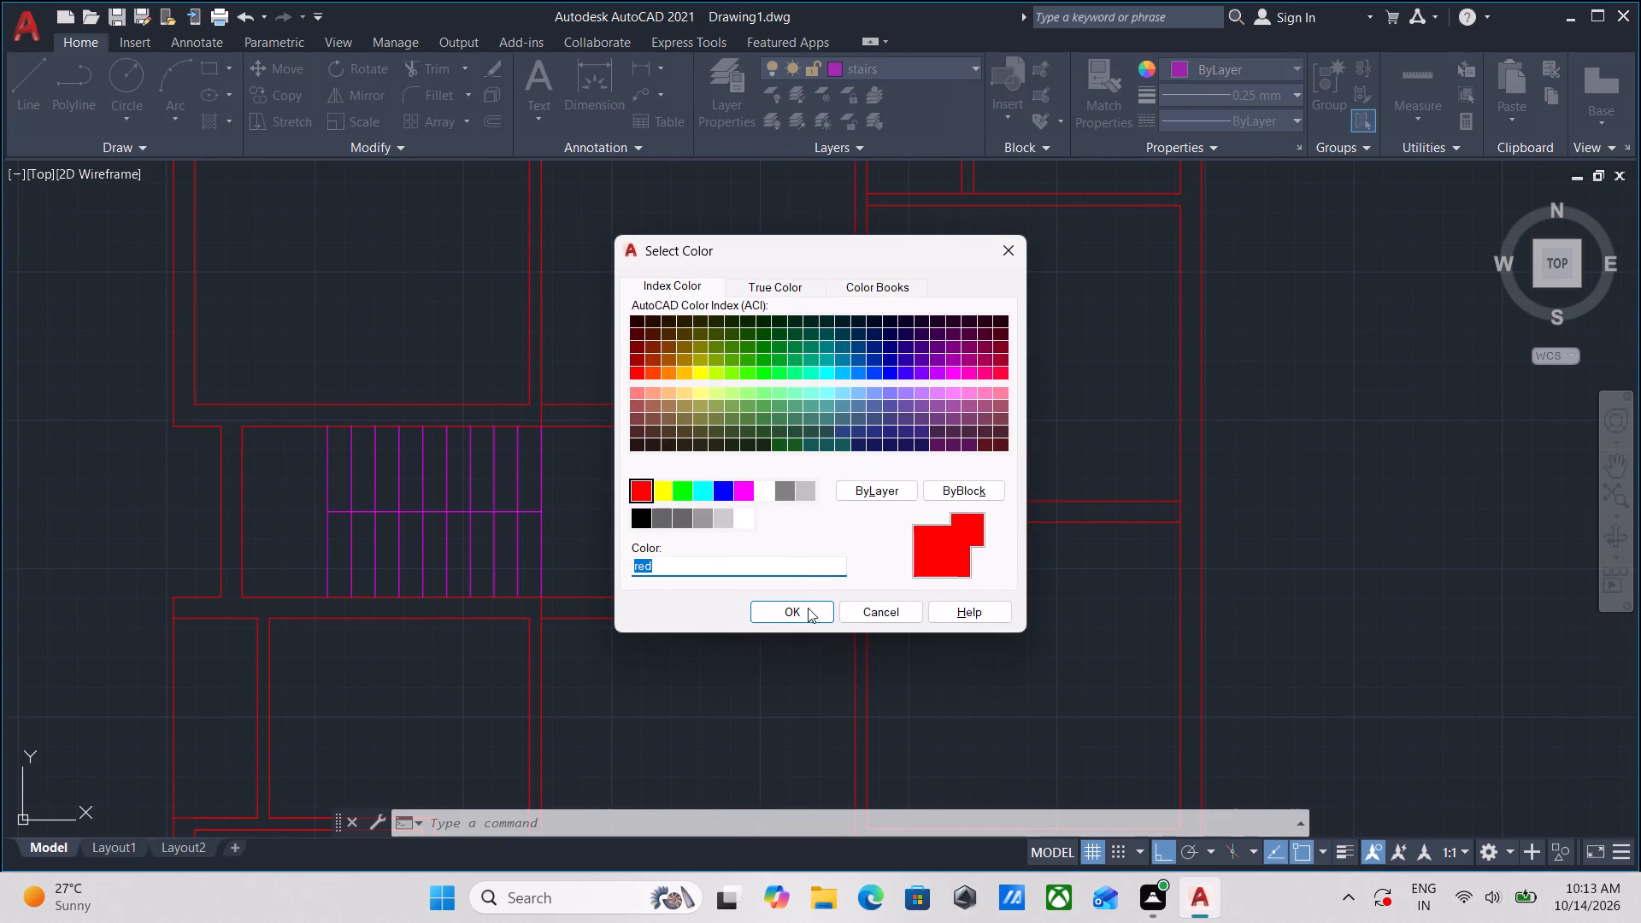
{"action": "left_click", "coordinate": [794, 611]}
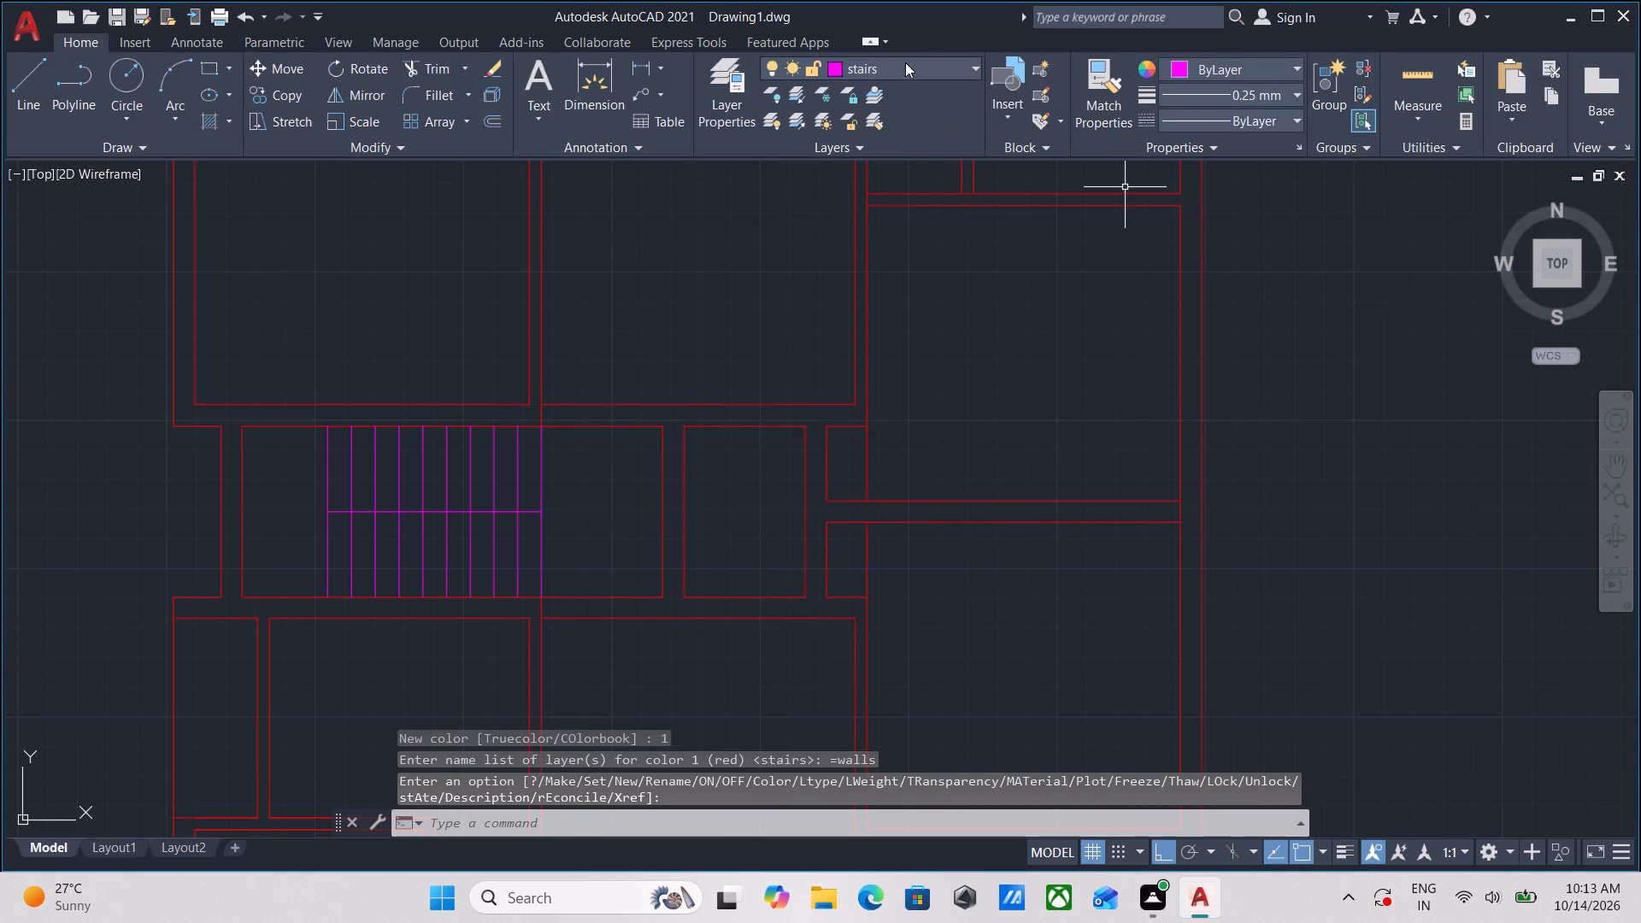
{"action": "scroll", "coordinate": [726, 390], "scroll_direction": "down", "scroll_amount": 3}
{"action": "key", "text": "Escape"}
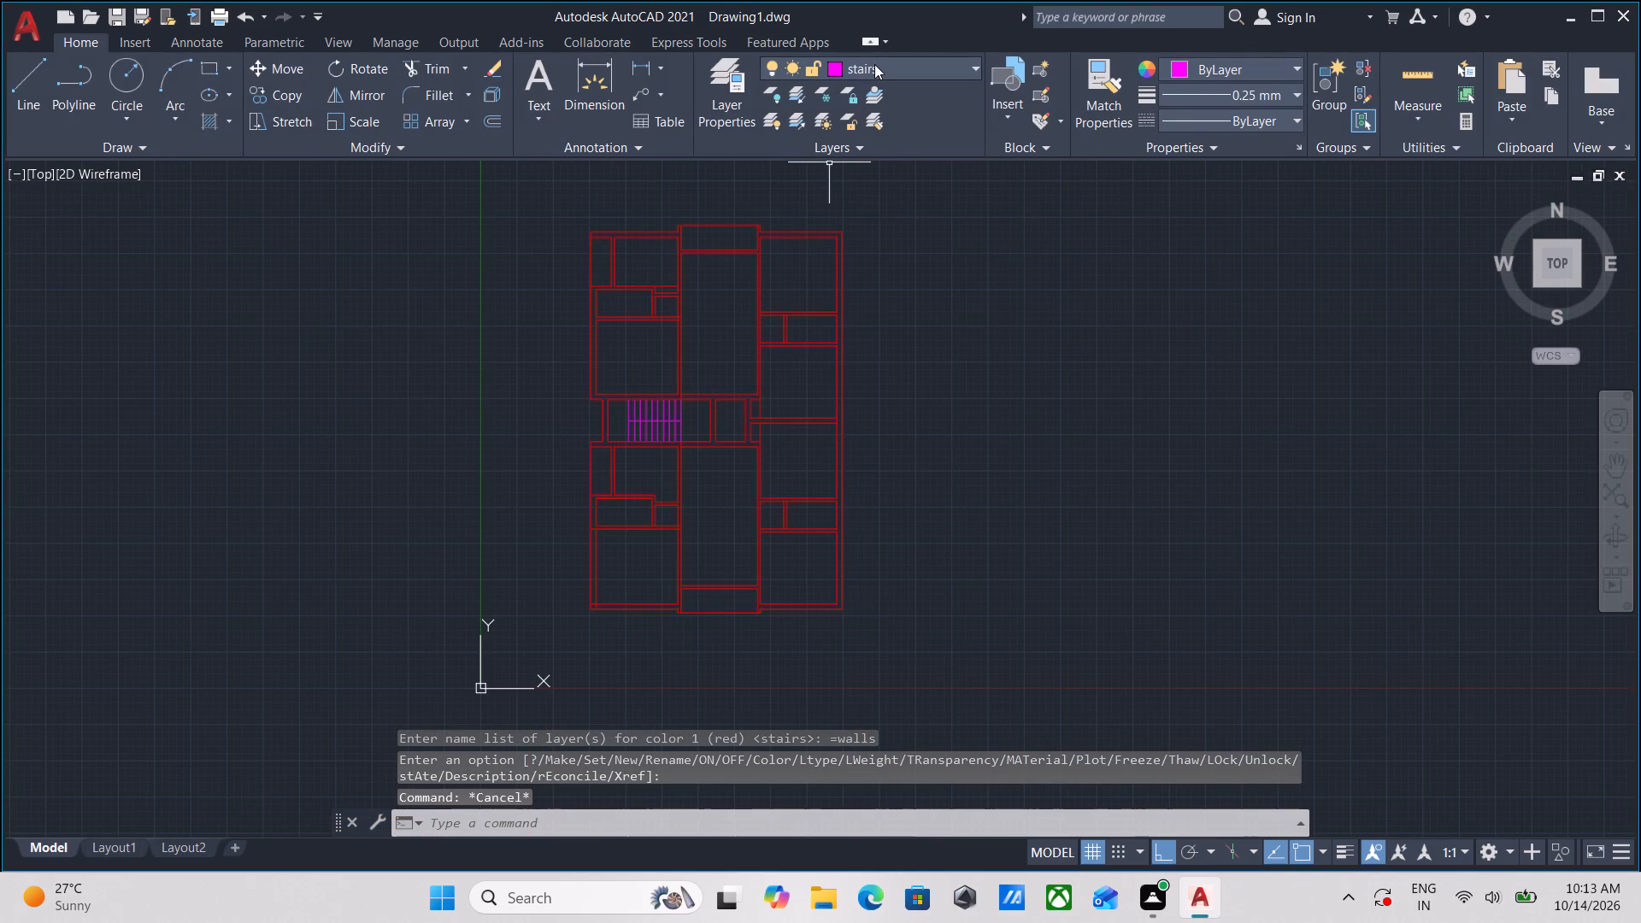
Make the walls layer current.
{"action": "left_click", "coordinate": [874, 64]}
{"action": "left_click", "coordinate": [854, 205]}
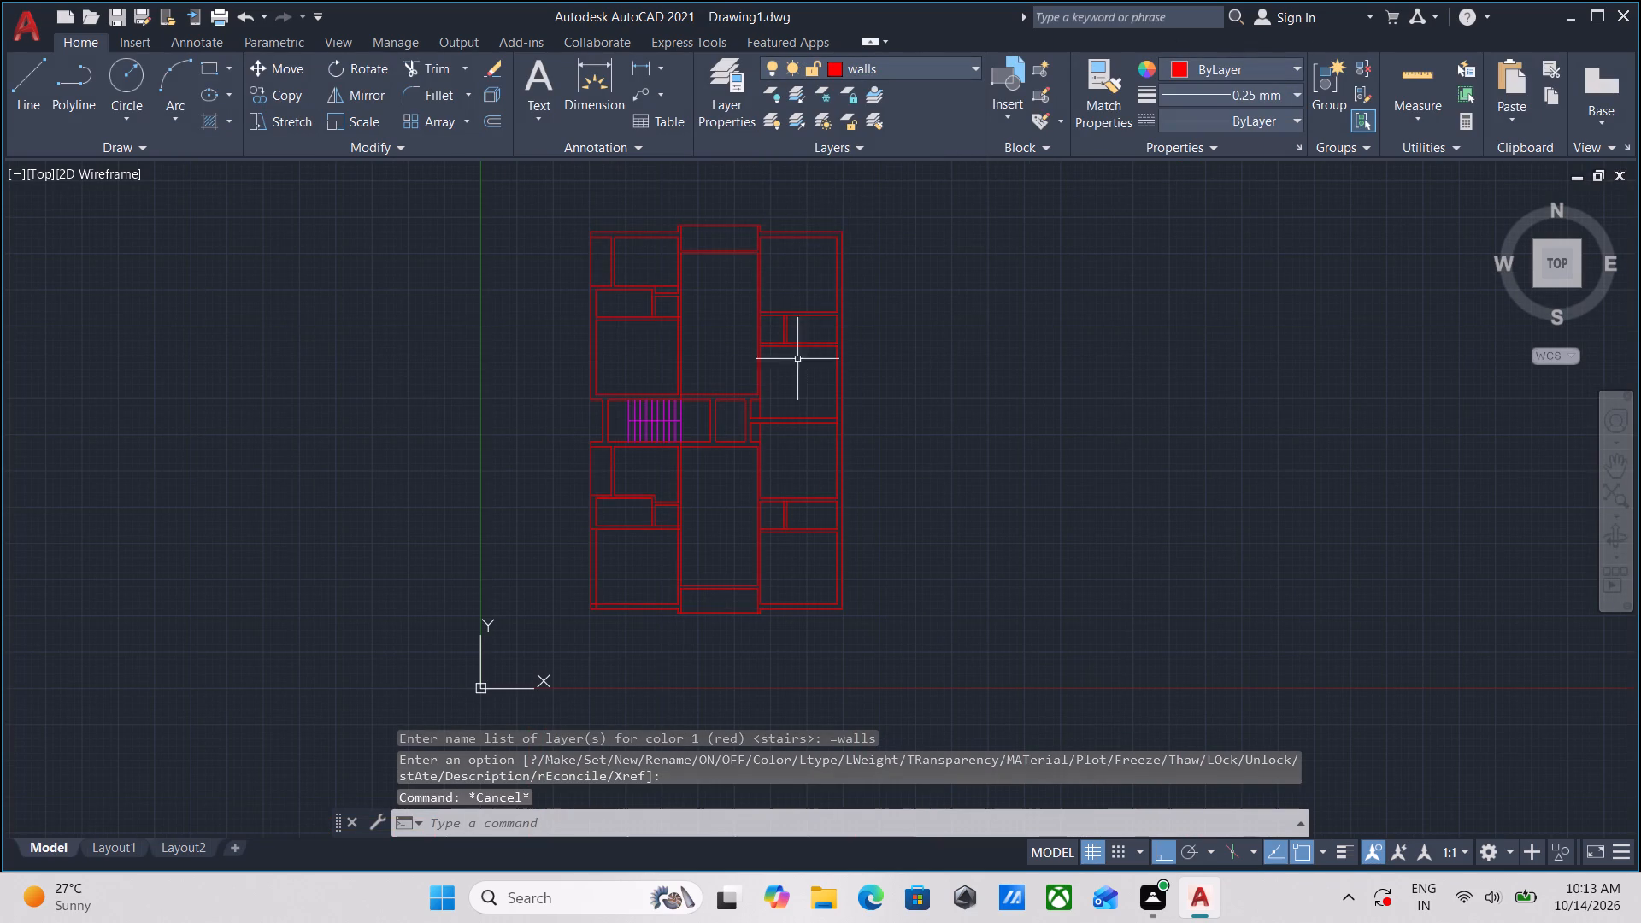
Draw a short line across the cross wall east of the stairs, joining the midpoints of its two faces.
{"action": "scroll", "coordinate": [754, 439], "scroll_direction": "up", "scroll_amount": 3}
{"action": "scroll", "coordinate": [642, 385], "scroll_direction": "up", "scroll_amount": 2}
{"action": "middle_click_drag", "start_coordinate": [583, 338], "coordinate": [689, 434]}
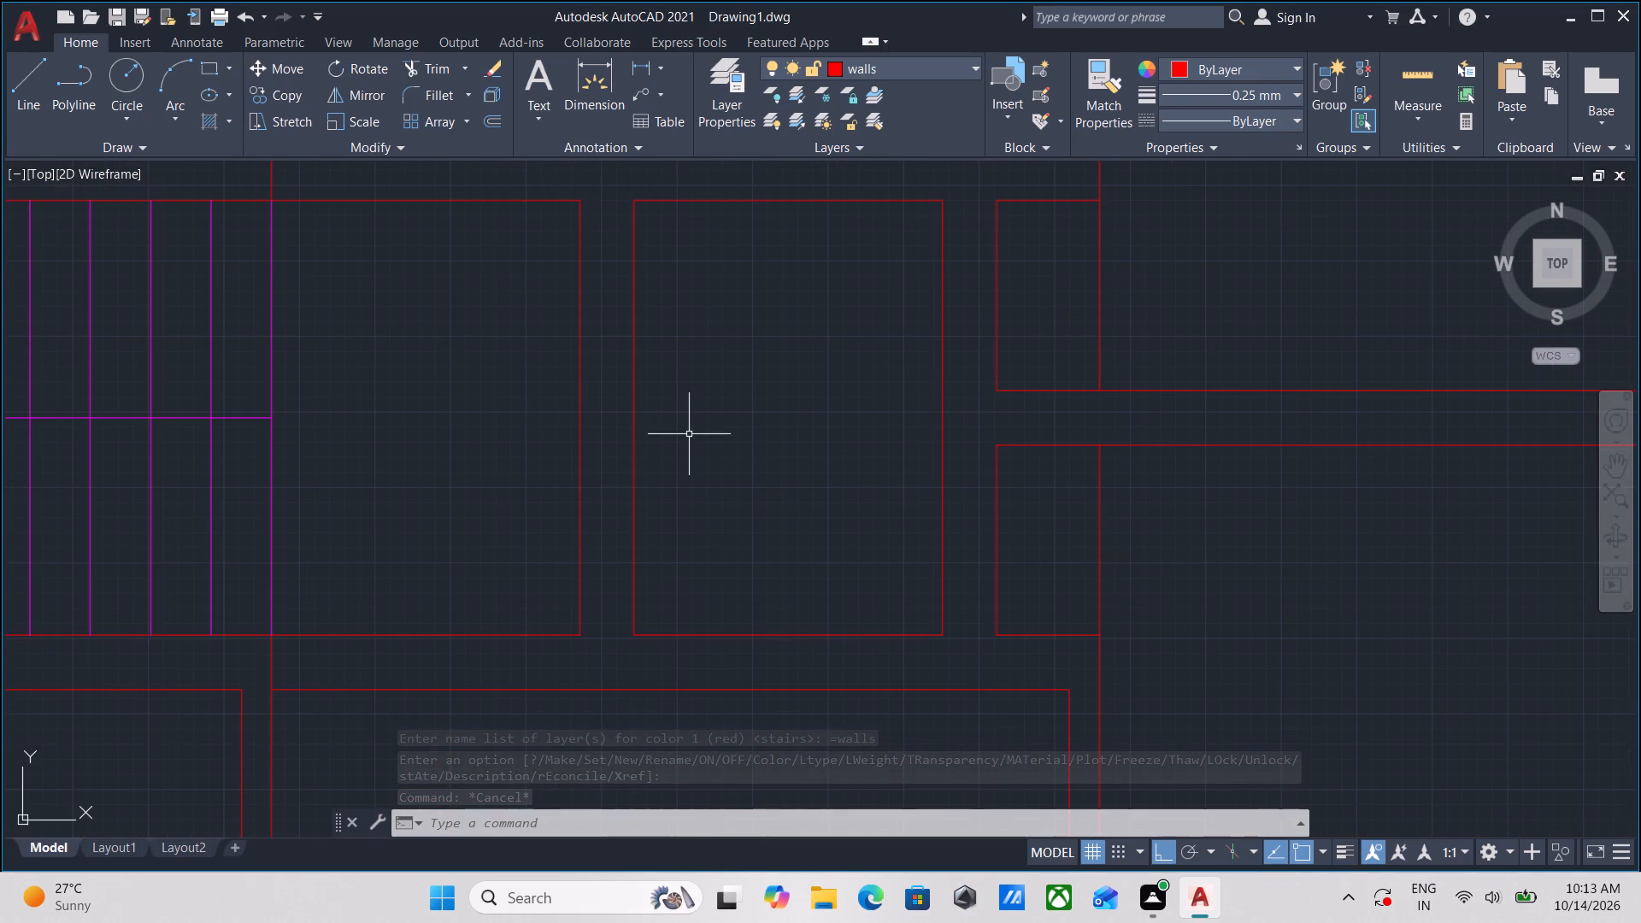
{"action": "key", "text": "l"}
{"action": "key", "text": "Return"}
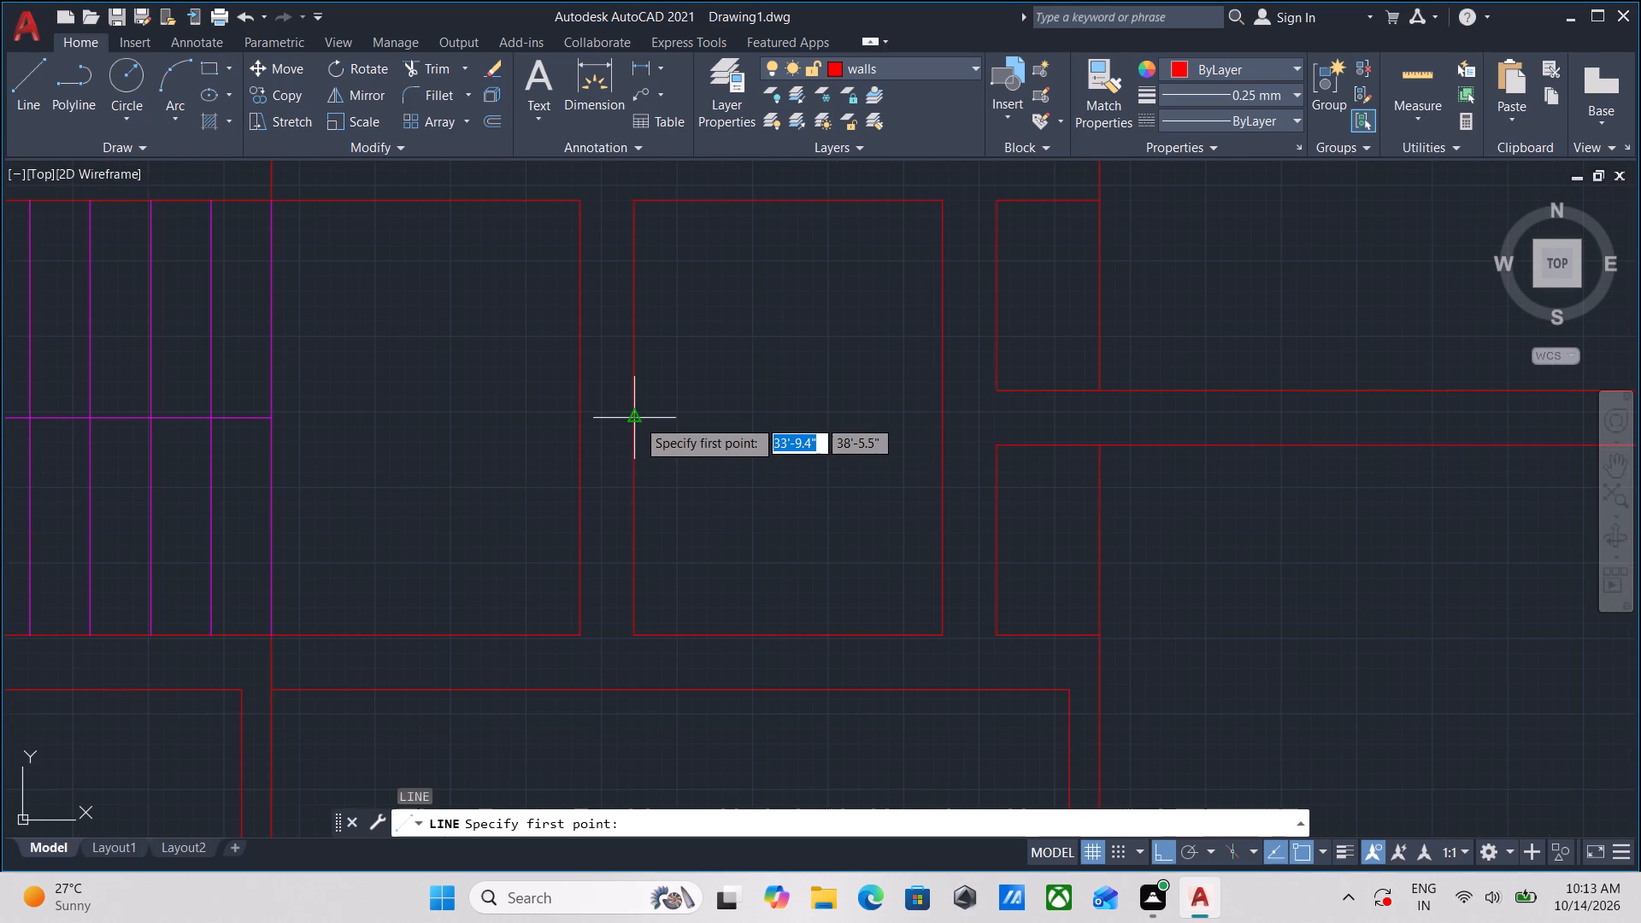
{"action": "left_click", "coordinate": [637, 419]}
{"action": "scroll", "coordinate": [585, 423], "scroll_direction": "up", "scroll_amount": 2}
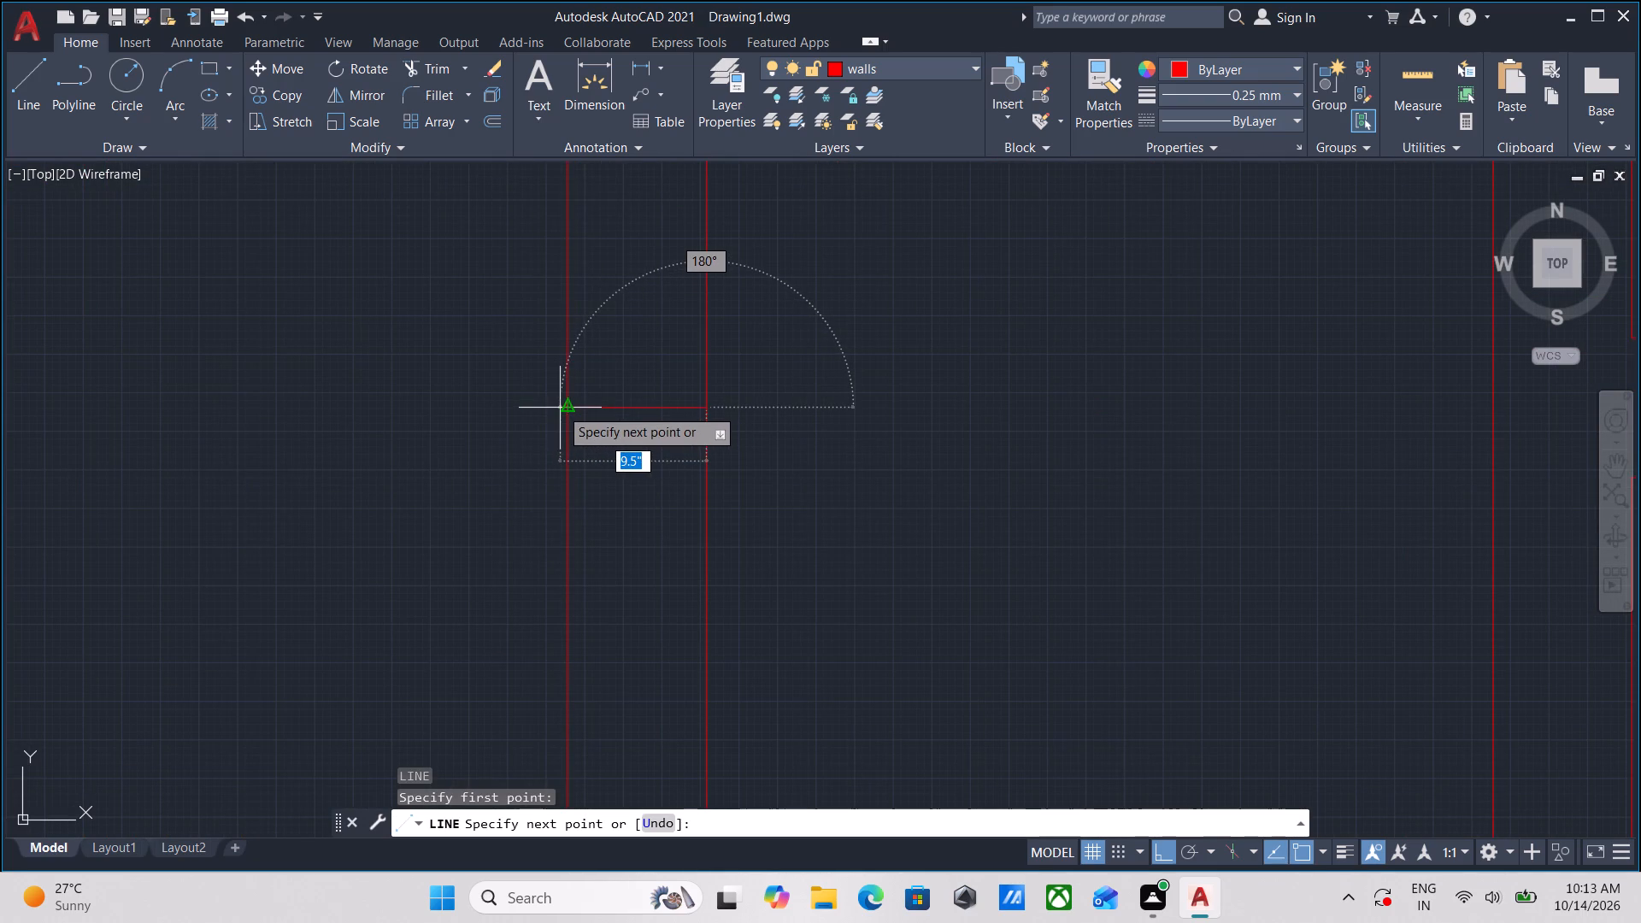
{"action": "left_click", "coordinate": [565, 408]}
{"action": "key", "text": "Escape"}
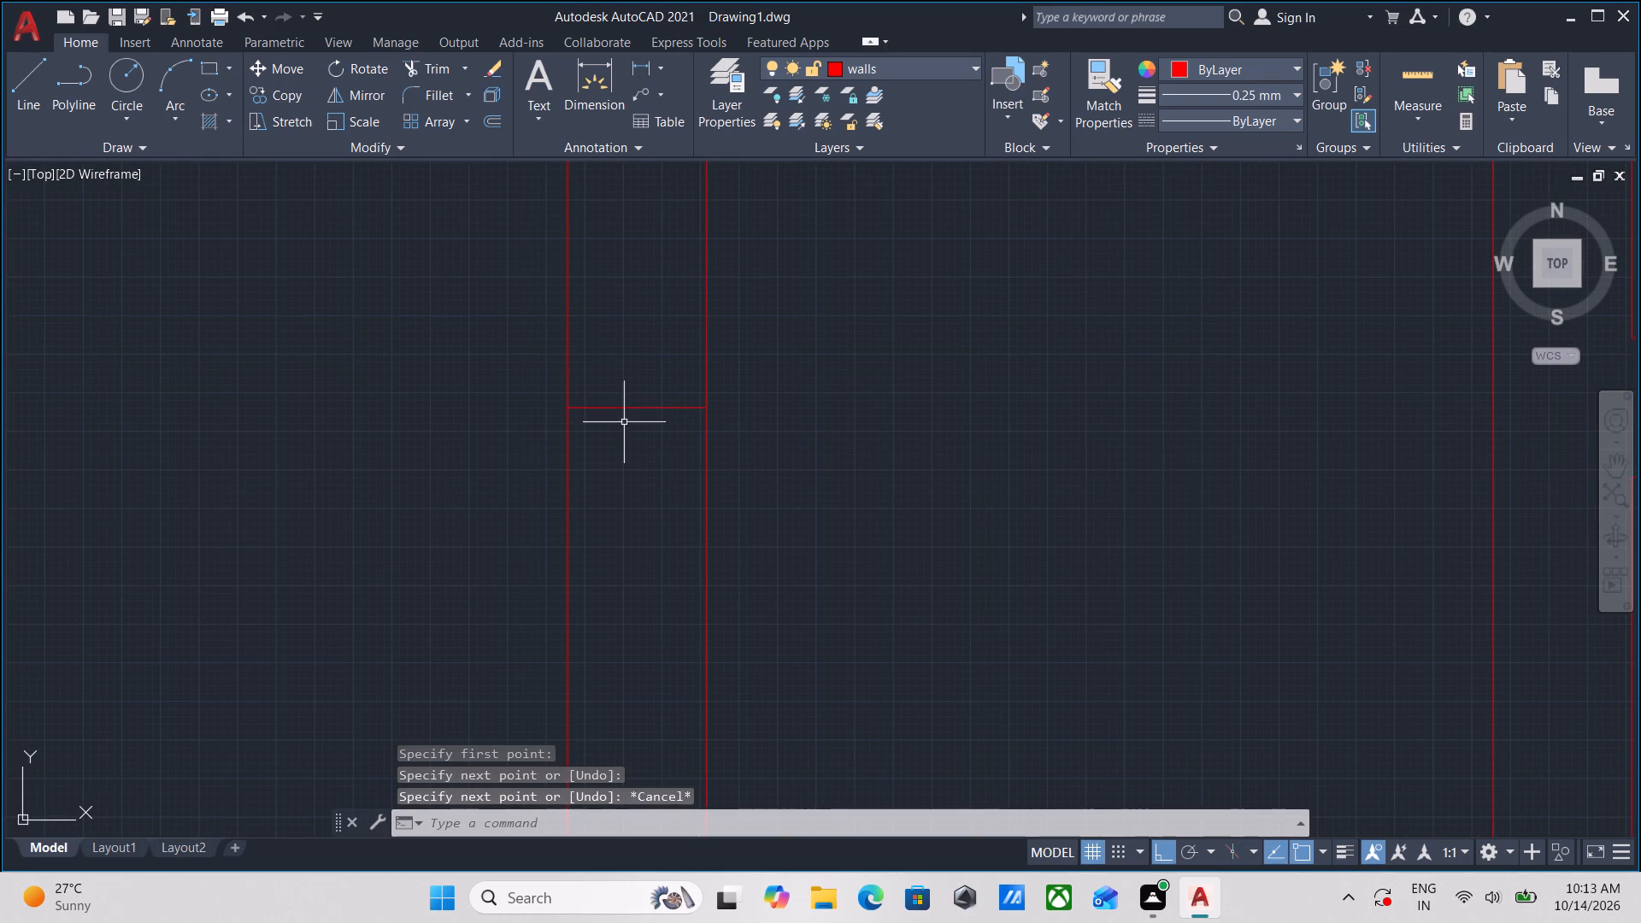
Offset the short midline in the cross wall 1' to the north and 1' to the south.
{"action": "left_click_drag", "start_coordinate": [624, 422], "coordinate": [623, 413]}
{"action": "left_click", "coordinate": [603, 346]}
{"action": "key", "text": "o"}
{"action": "key", "text": "Return"}
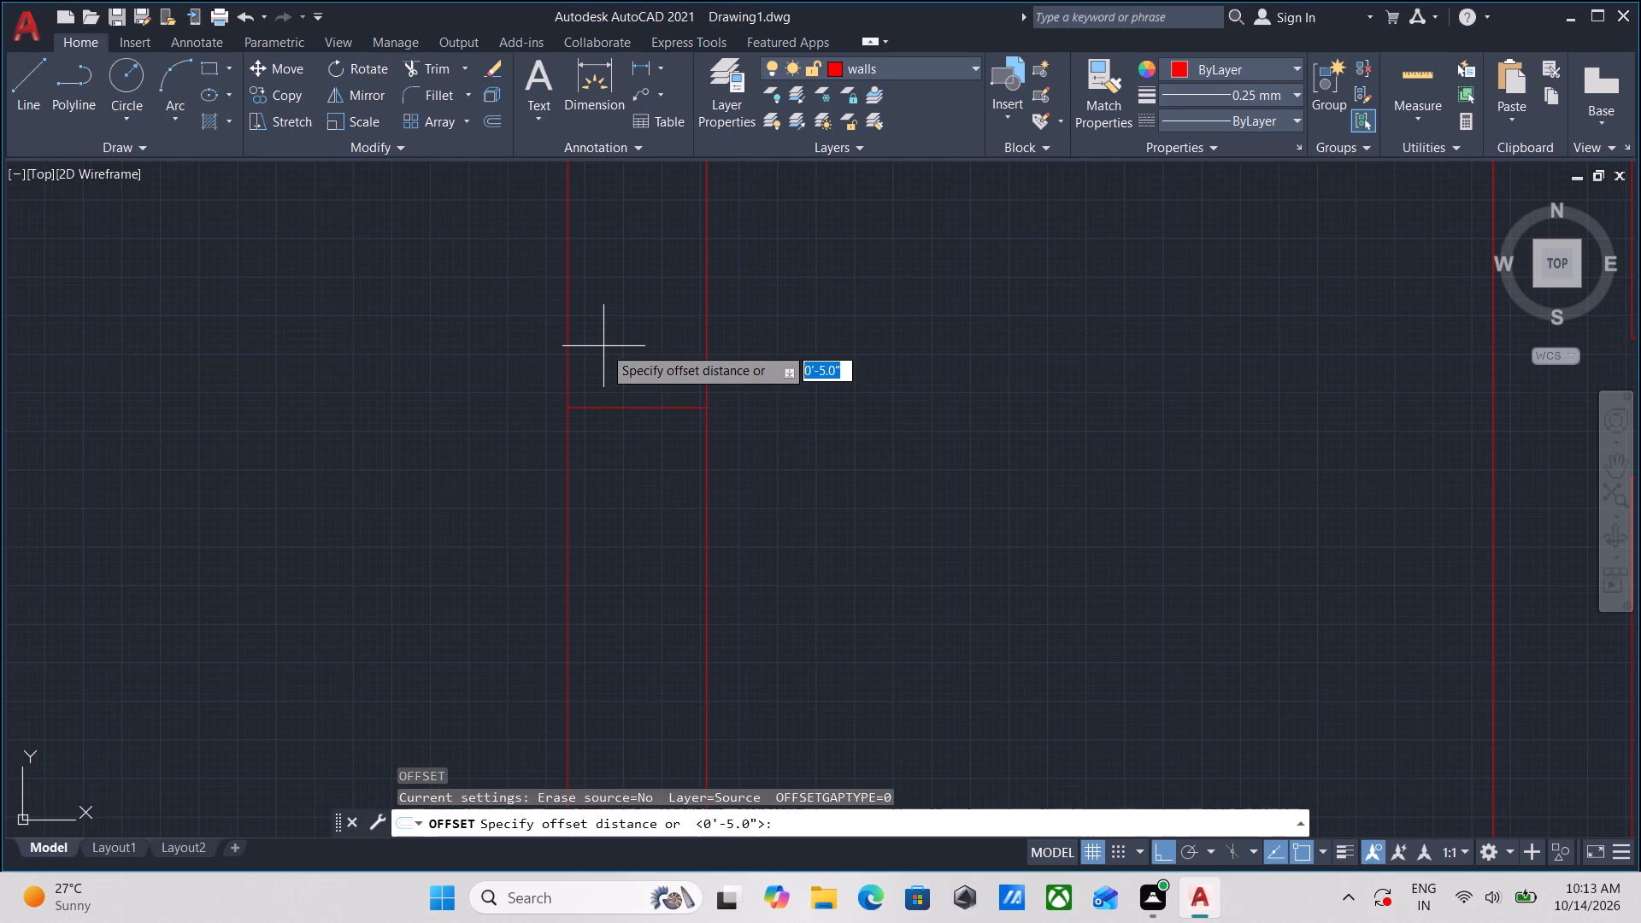
{"action": "left_click", "coordinate": [634, 409]}
{"action": "left_click", "coordinate": [627, 321]}
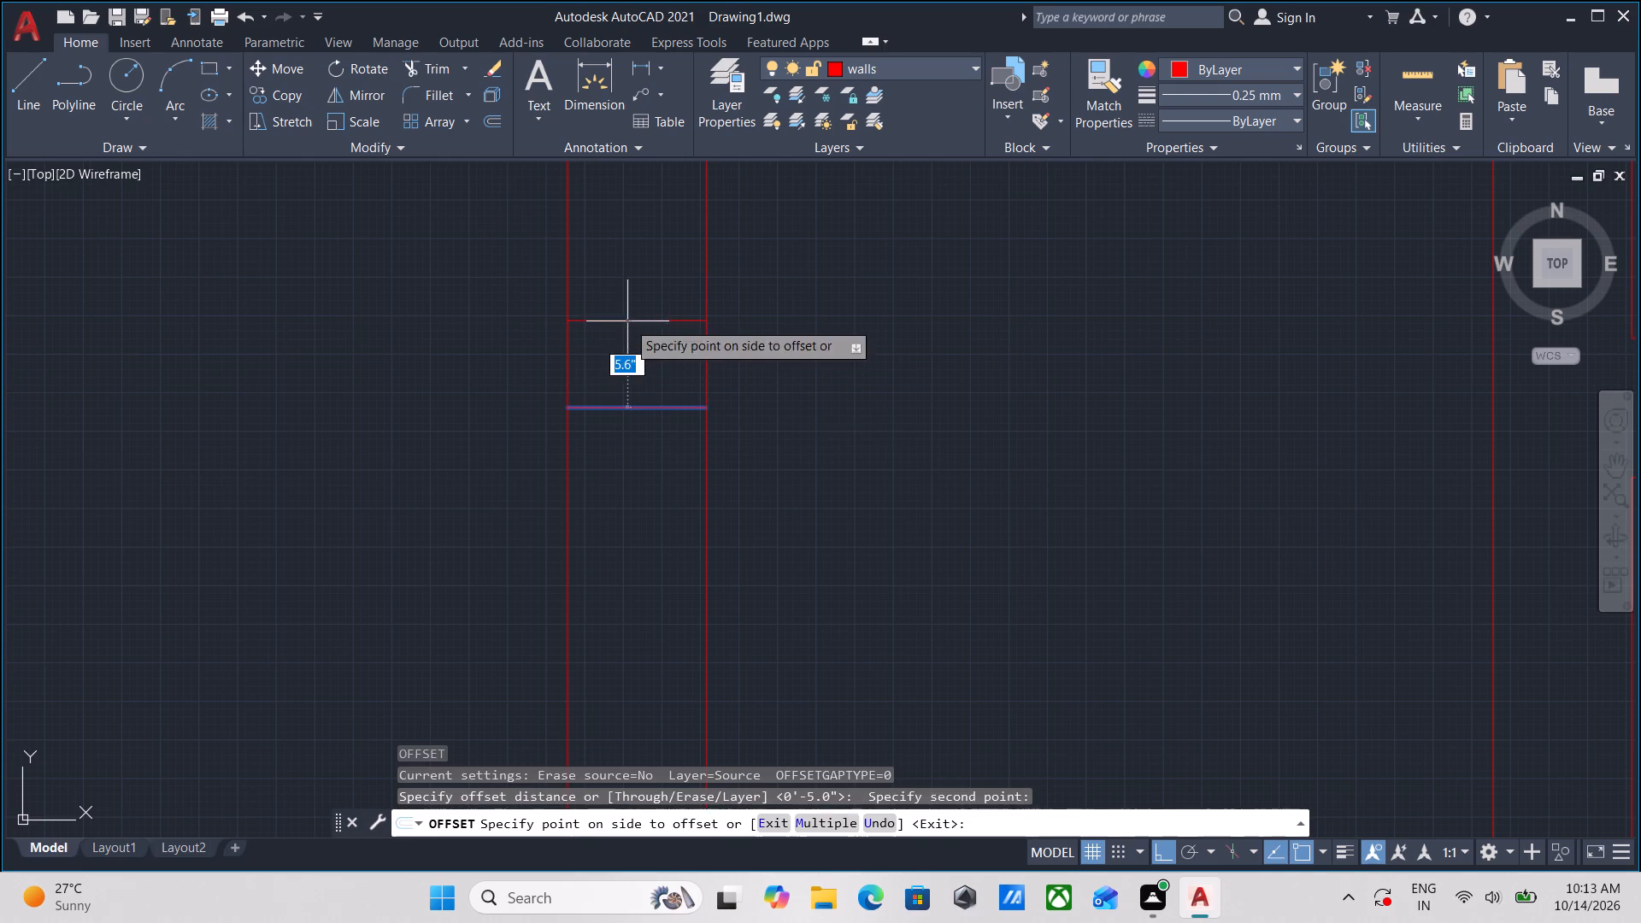
{"action": "type", "text": "1'"}
{"action": "key", "text": "Return"}
{"action": "scroll", "coordinate": [647, 352], "scroll_direction": "down", "scroll_amount": 3}
{"action": "middle_click_drag", "start_coordinate": [668, 366], "coordinate": [687, 406]}
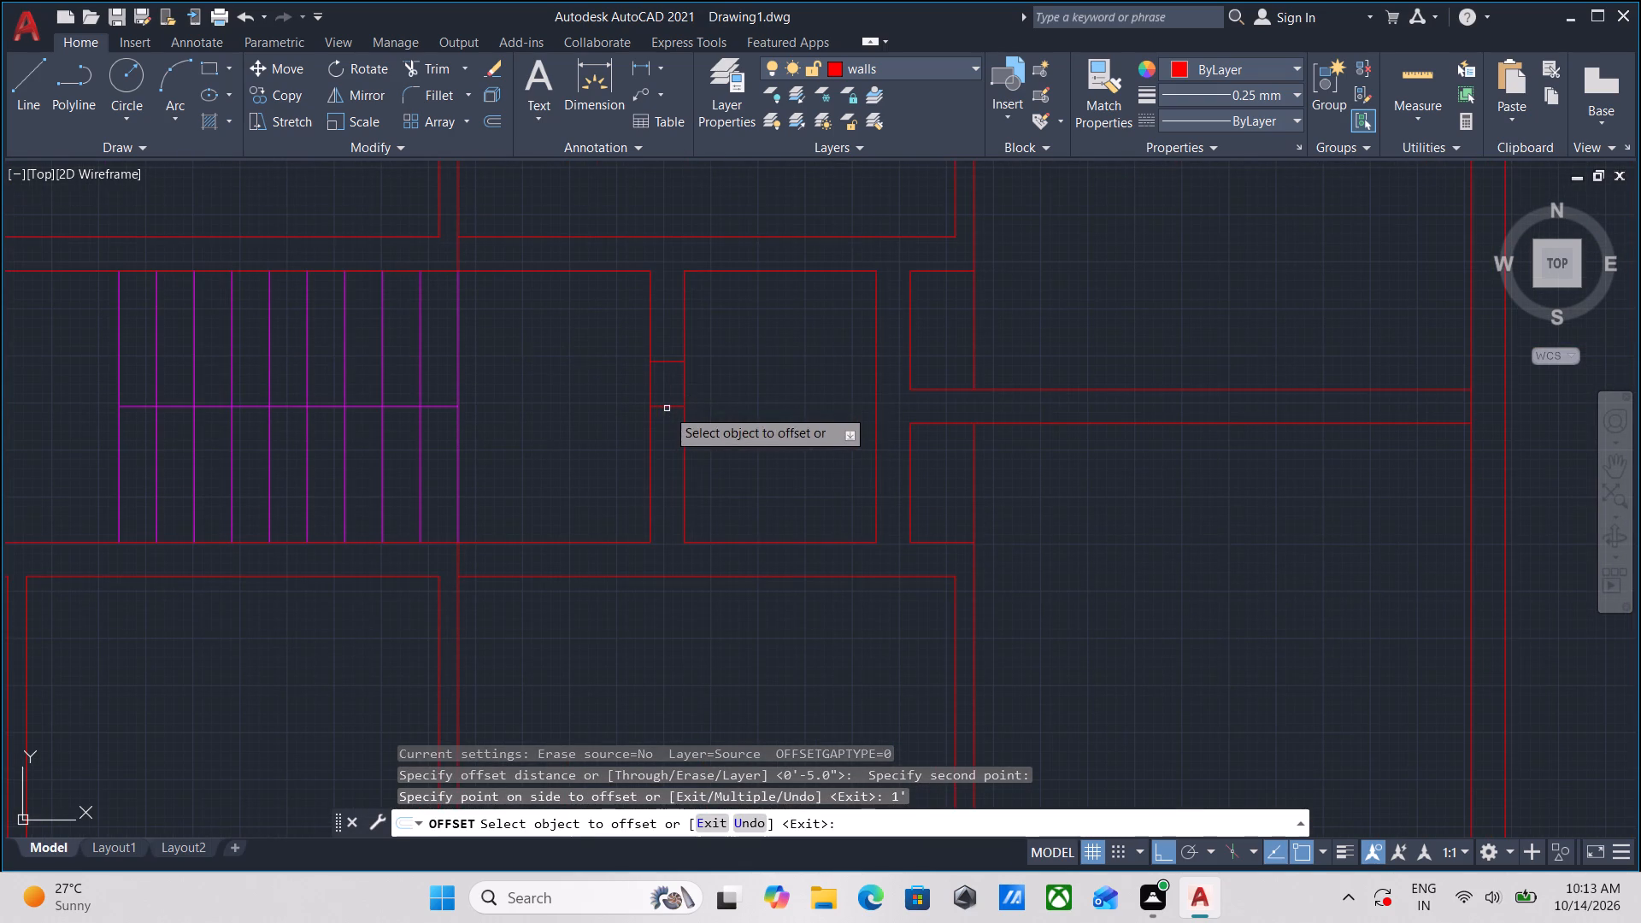
{"action": "left_click", "coordinate": [667, 409]}
{"action": "key", "text": "1"}
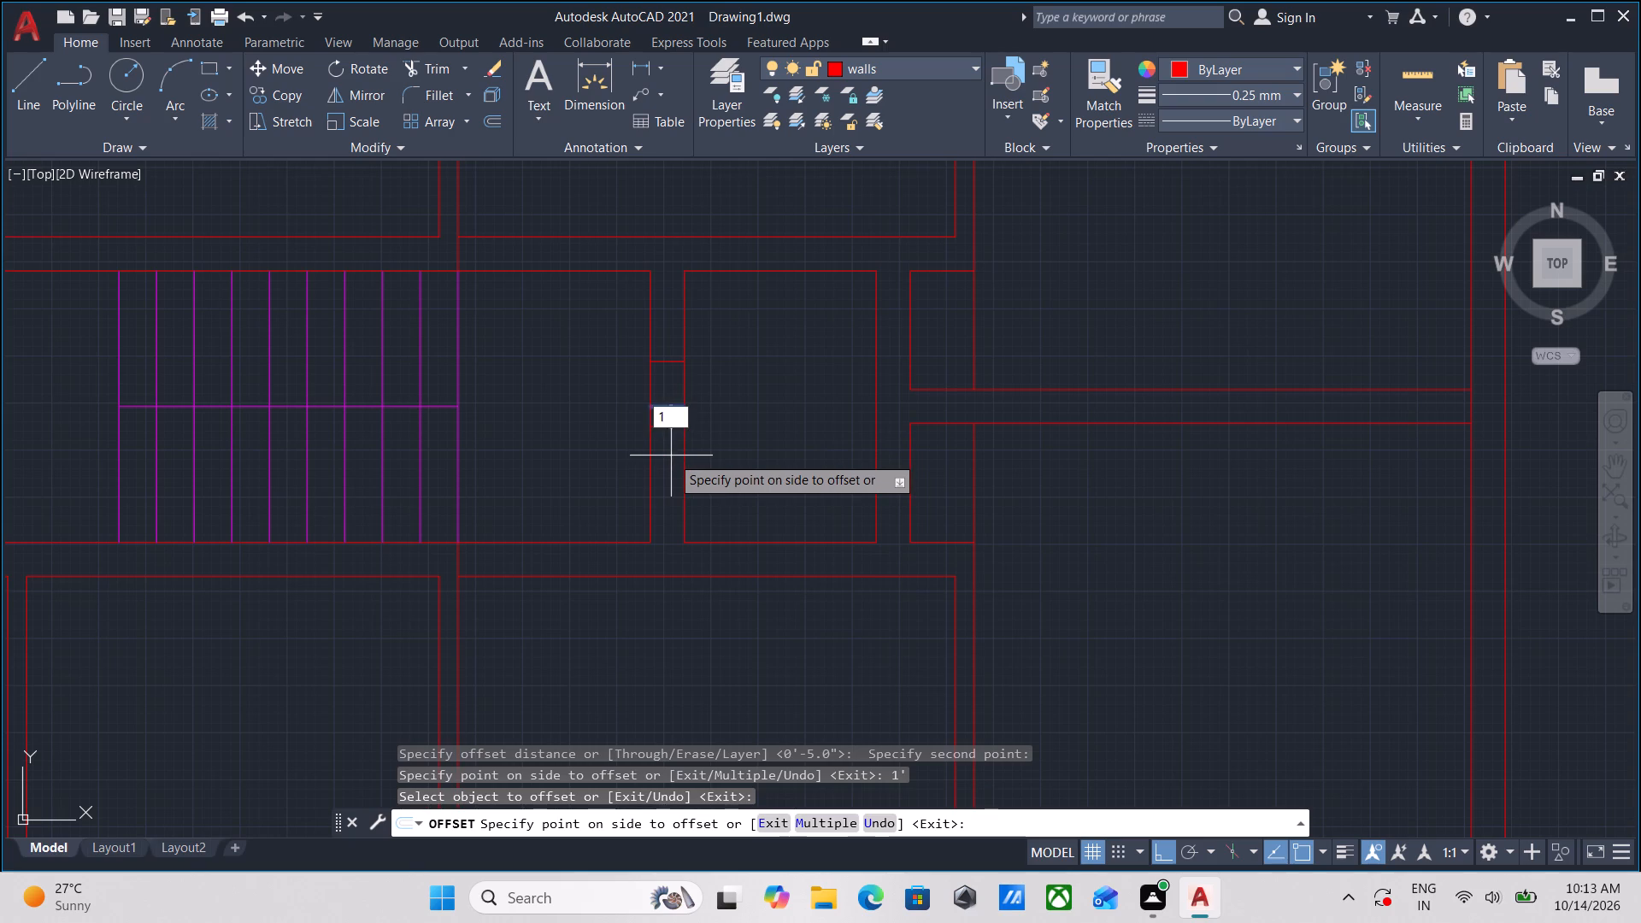
{"action": "key", "text": "apostrophe"}
{"action": "key", "text": "Return"}
{"action": "scroll", "coordinate": [700, 445], "scroll_direction": "up", "scroll_amount": 2}
{"action": "key", "text": "Escape"}
Trim both wall faces between the two offset lines and remove the midline to form the opening east of the stairs.
{"action": "middle_click_drag", "start_coordinate": [694, 373], "coordinate": [699, 397]}
{"action": "type", "text": "tr"}
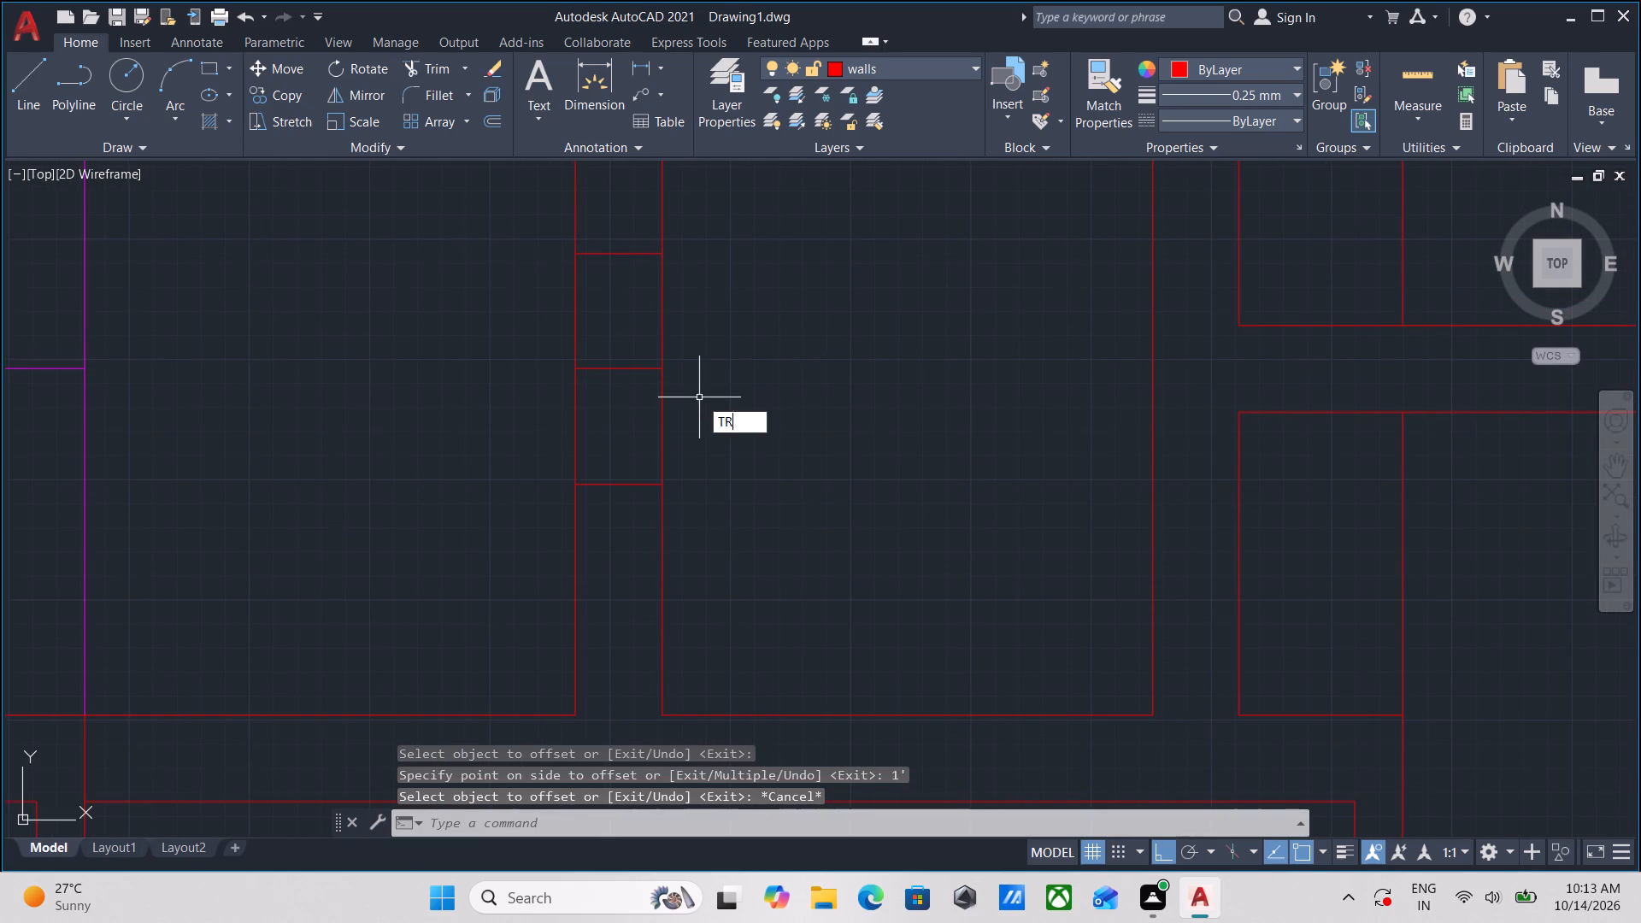
{"action": "key", "text": "Return"}
{"action": "left_click", "coordinate": [706, 415]}
{"action": "left_click", "coordinate": [423, 394]}
{"action": "left_click", "coordinate": [773, 331]}
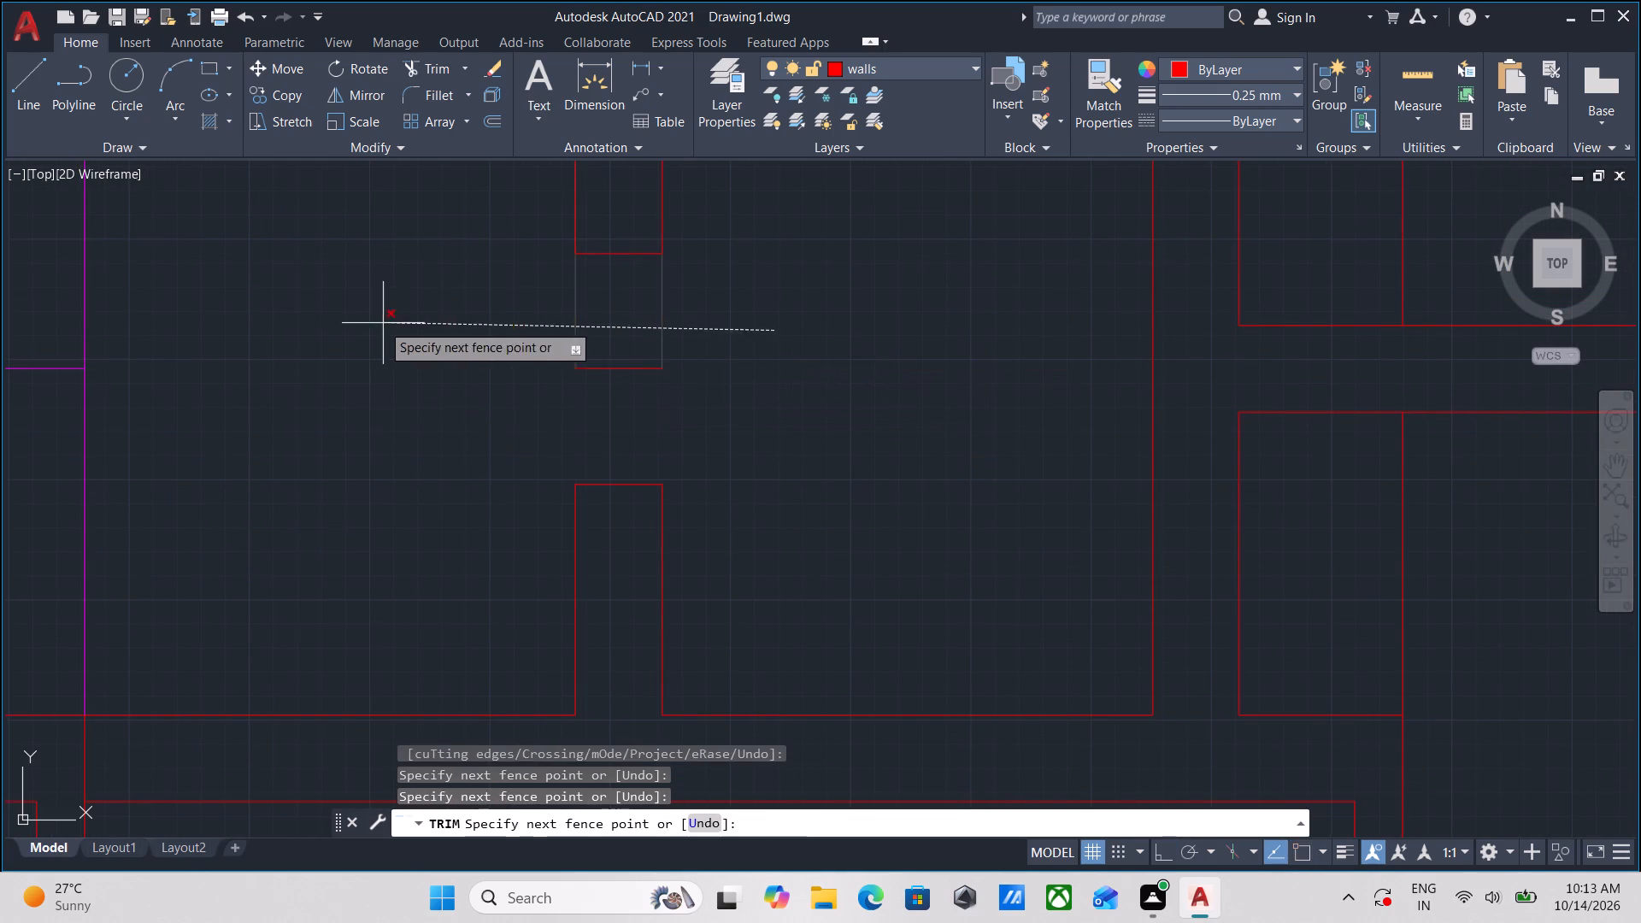
{"action": "left_click", "coordinate": [377, 323]}
{"action": "left_click", "coordinate": [559, 430]}
{"action": "left_click", "coordinate": [619, 323]}
{"action": "scroll", "coordinate": [714, 337], "scroll_direction": "down", "scroll_amount": 3}
{"action": "middle_click_drag", "start_coordinate": [732, 341], "coordinate": [739, 362]}
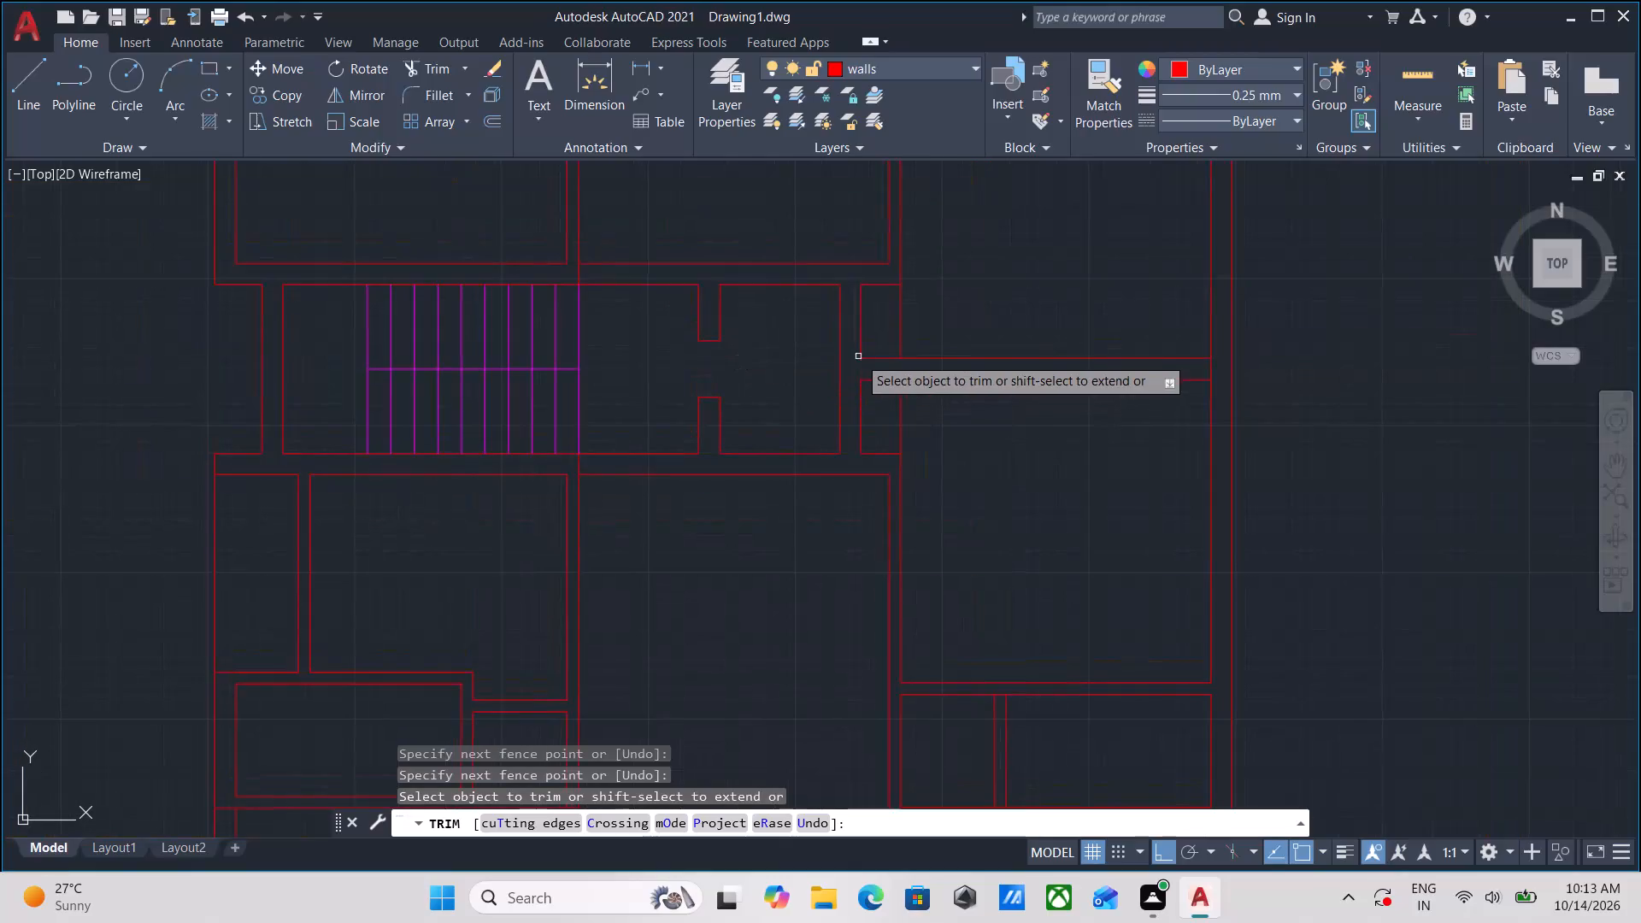
{"action": "middle_click_drag", "start_coordinate": [750, 355], "coordinate": [750, 391]}
{"action": "key", "text": "Escape"}
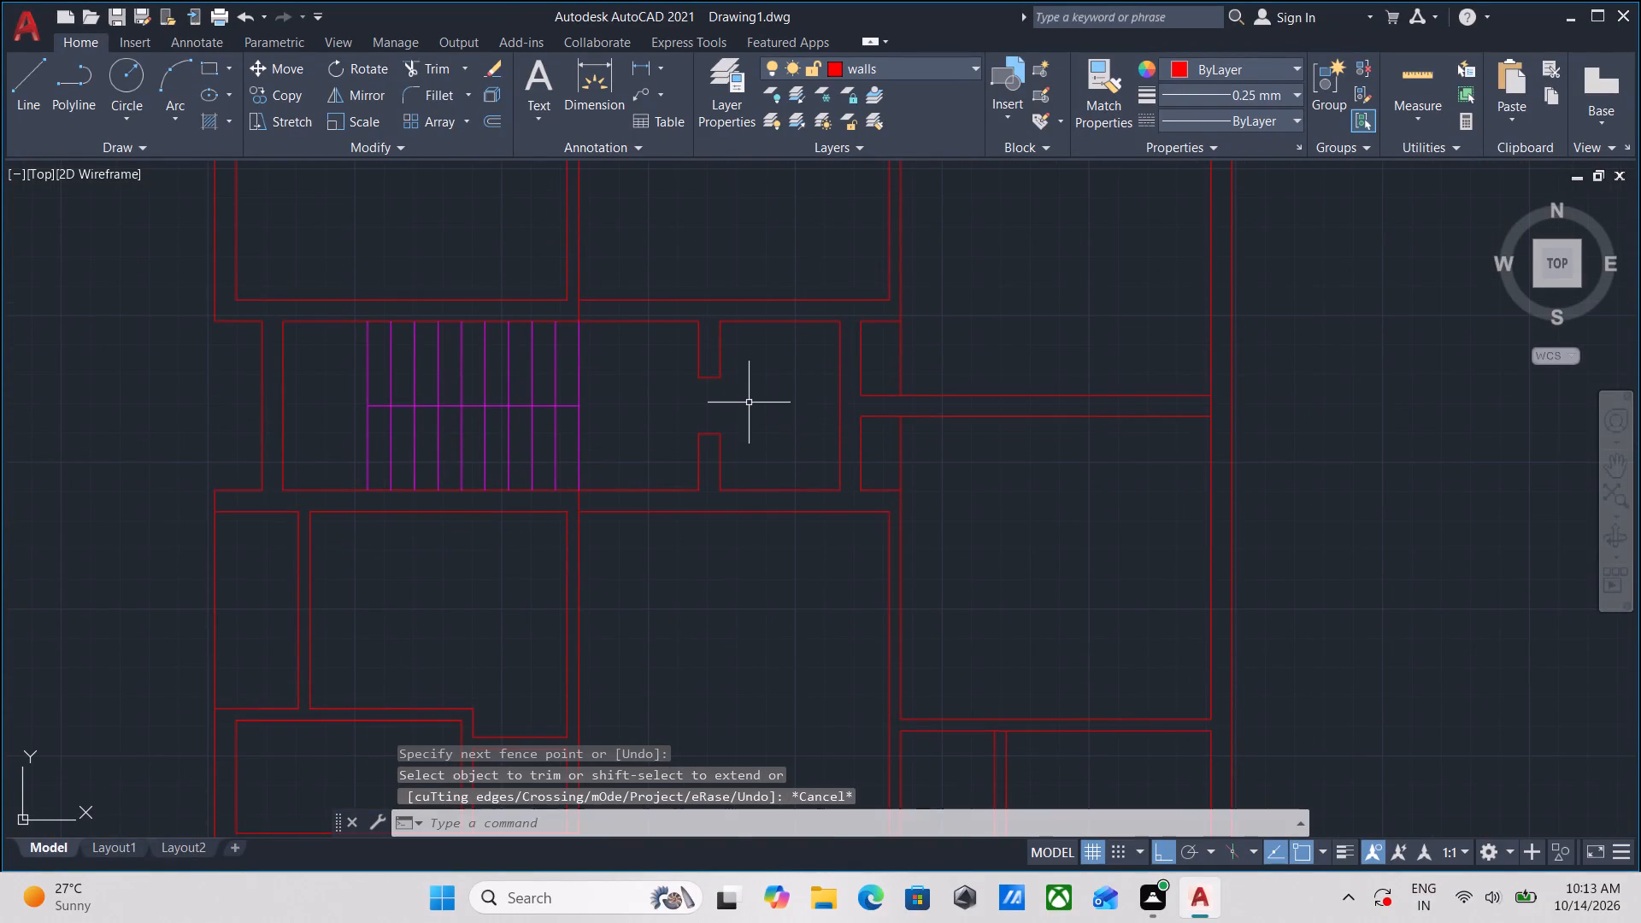
Trim the stray line crossing the thickness of the wall south of the stairs, at the stairs' east end.
{"action": "scroll", "coordinate": [732, 432], "scroll_direction": "up", "scroll_amount": 2}
{"action": "middle_click_drag", "start_coordinate": [525, 454], "coordinate": [806, 320]}
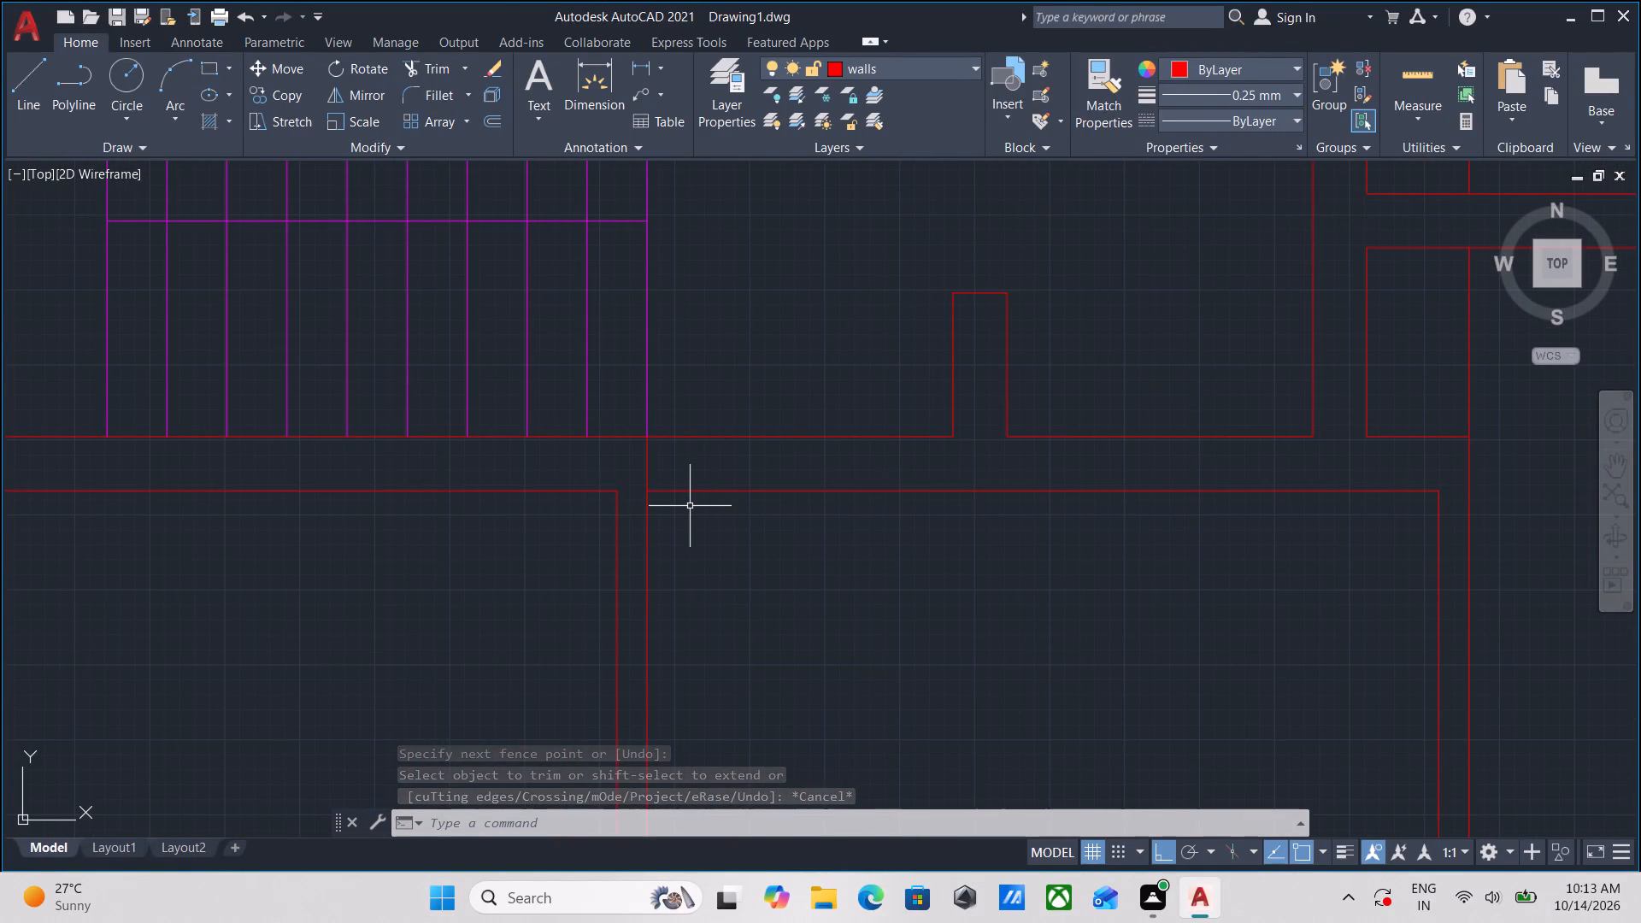
{"action": "scroll", "coordinate": [690, 506], "scroll_direction": "down", "scroll_amount": 3}
{"action": "middle_click_drag", "start_coordinate": [734, 550], "coordinate": [756, 486]}
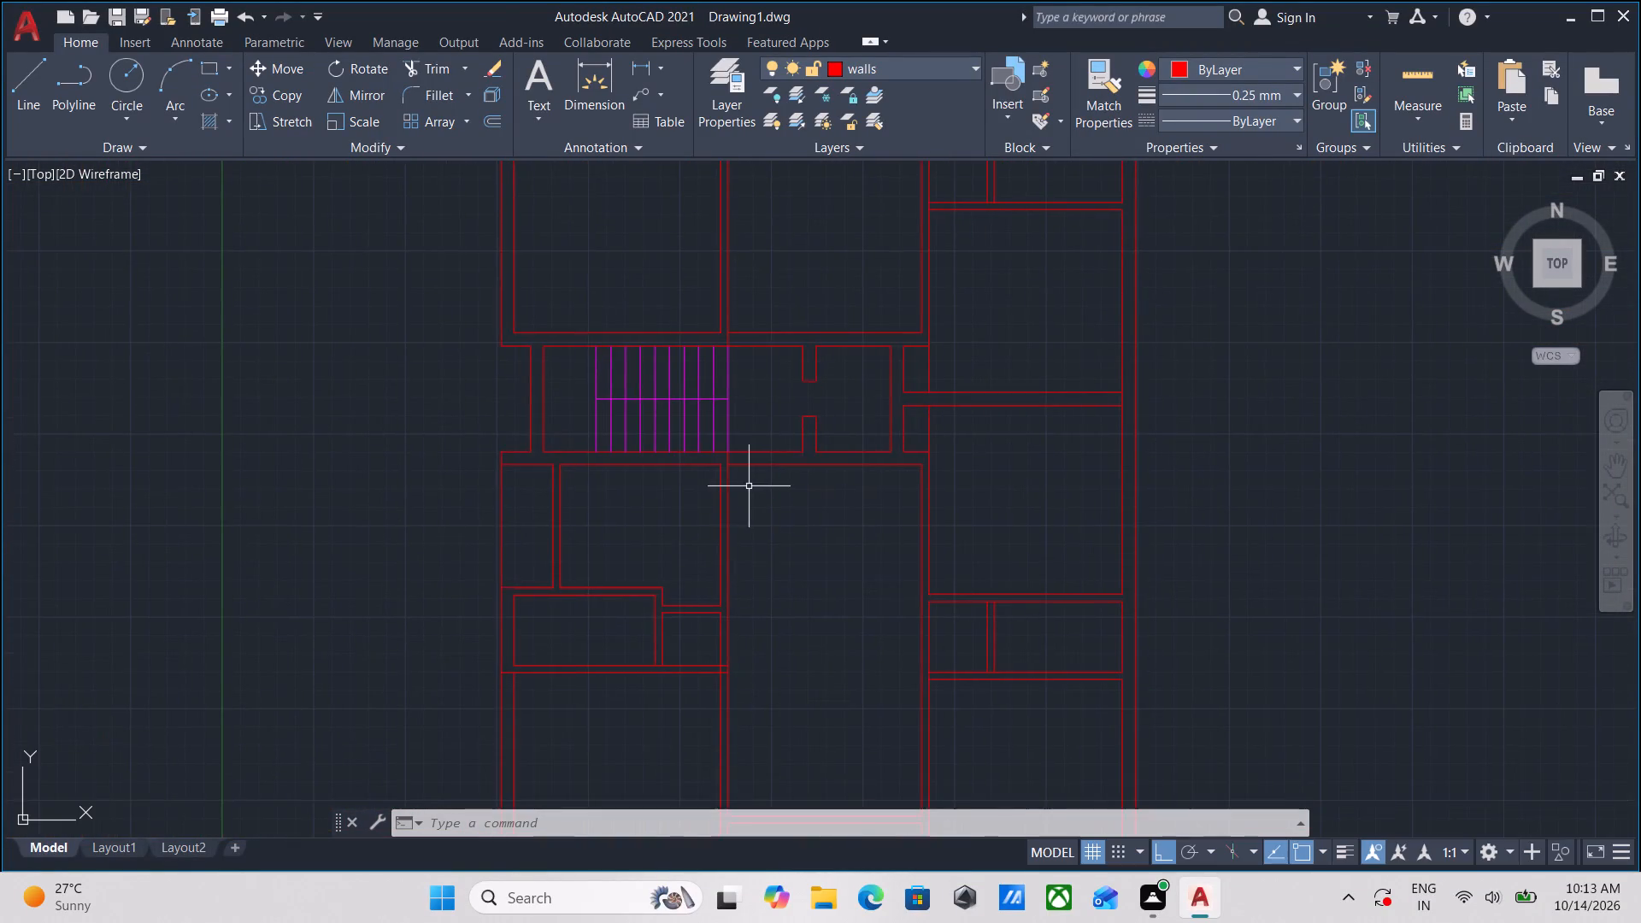
{"action": "scroll", "coordinate": [738, 468], "scroll_direction": "up", "scroll_amount": 4}
{"action": "scroll", "coordinate": [702, 445], "scroll_direction": "down", "scroll_amount": 1}
{"action": "middle_click_drag", "start_coordinate": [702, 445], "coordinate": [656, 489]}
{"action": "scroll", "coordinate": [687, 471], "scroll_direction": "down", "scroll_amount": 2}
{"action": "middle_click_drag", "start_coordinate": [726, 505], "coordinate": [650, 516]}
{"action": "scroll", "coordinate": [650, 516], "scroll_direction": "up", "scroll_amount": 2}
{"action": "scroll", "coordinate": [511, 466], "scroll_direction": "up", "scroll_amount": 1}
{"action": "middle_click_drag", "start_coordinate": [511, 466], "coordinate": [513, 565]}
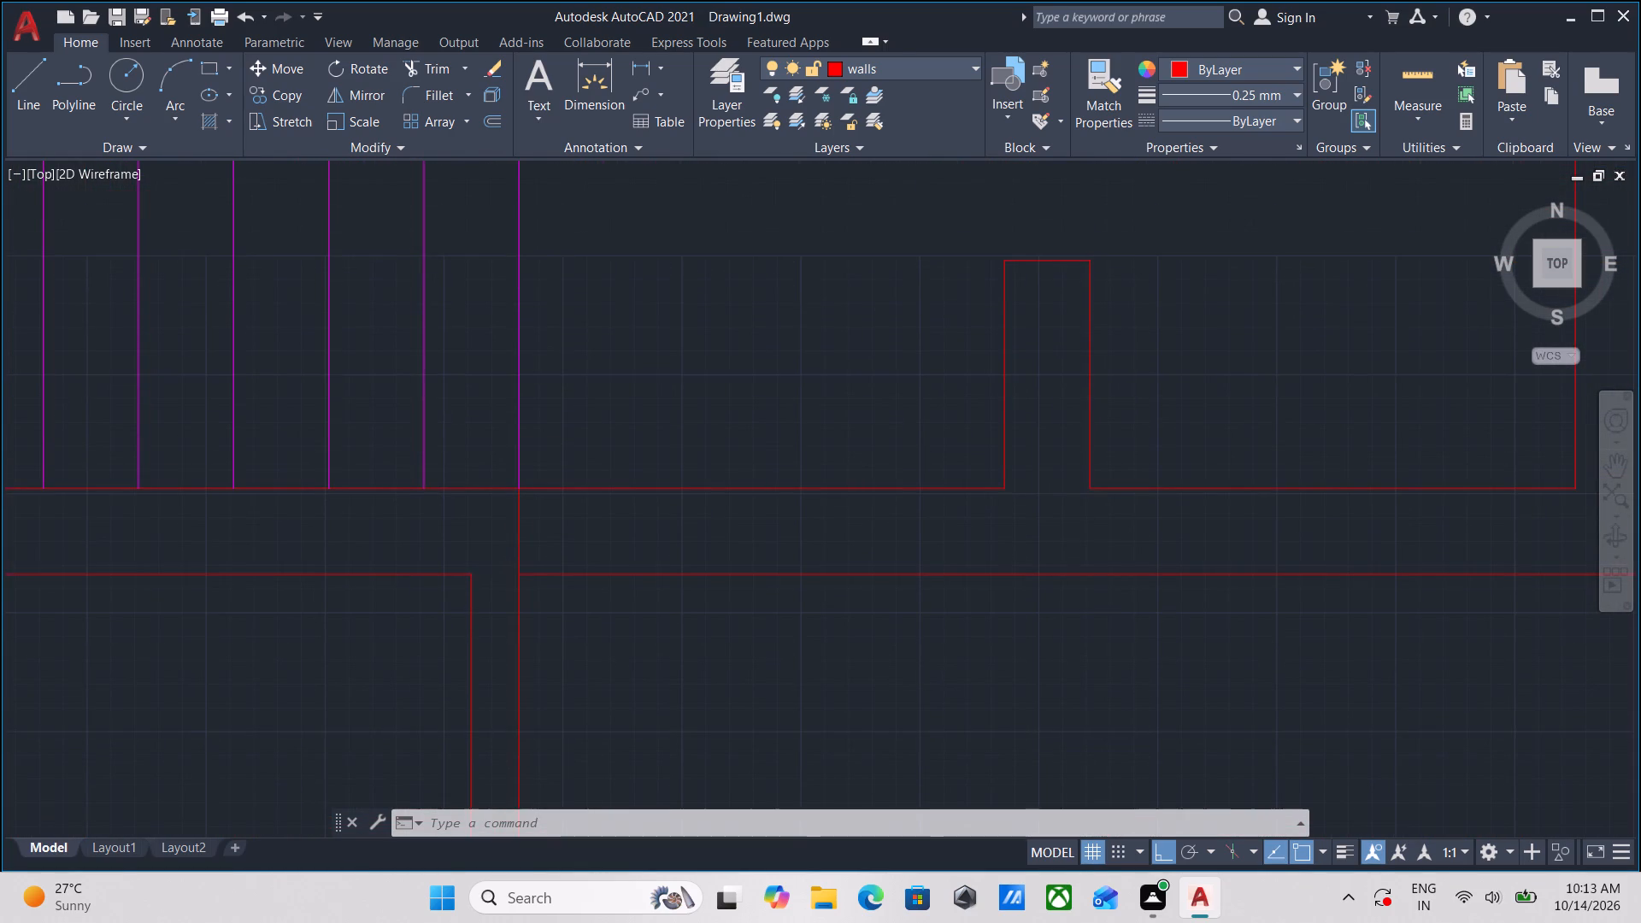
{"action": "type", "text": "tr"}
{"action": "key", "text": "Return"}
{"action": "left_click", "coordinate": [544, 540]}
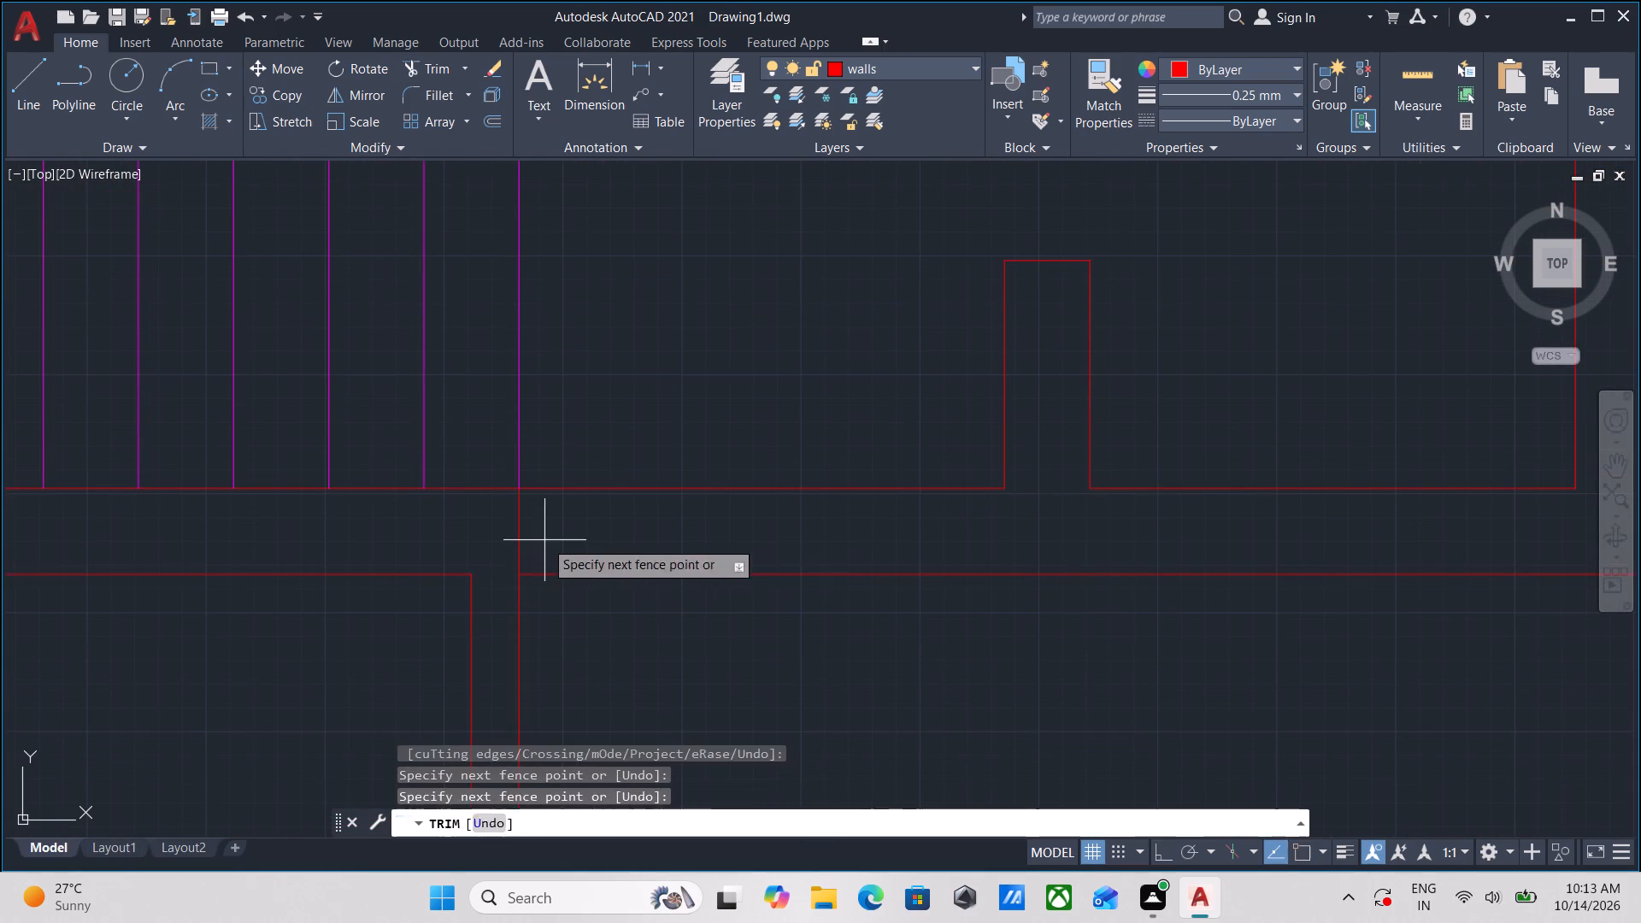
{"action": "left_click", "coordinate": [434, 519]}
{"action": "scroll", "coordinate": [625, 558], "scroll_direction": "down", "scroll_amount": 3}
{"action": "scroll", "coordinate": [689, 608], "scroll_direction": "down", "scroll_amount": 1}
{"action": "middle_click_drag", "start_coordinate": [689, 602], "coordinate": [656, 495]}
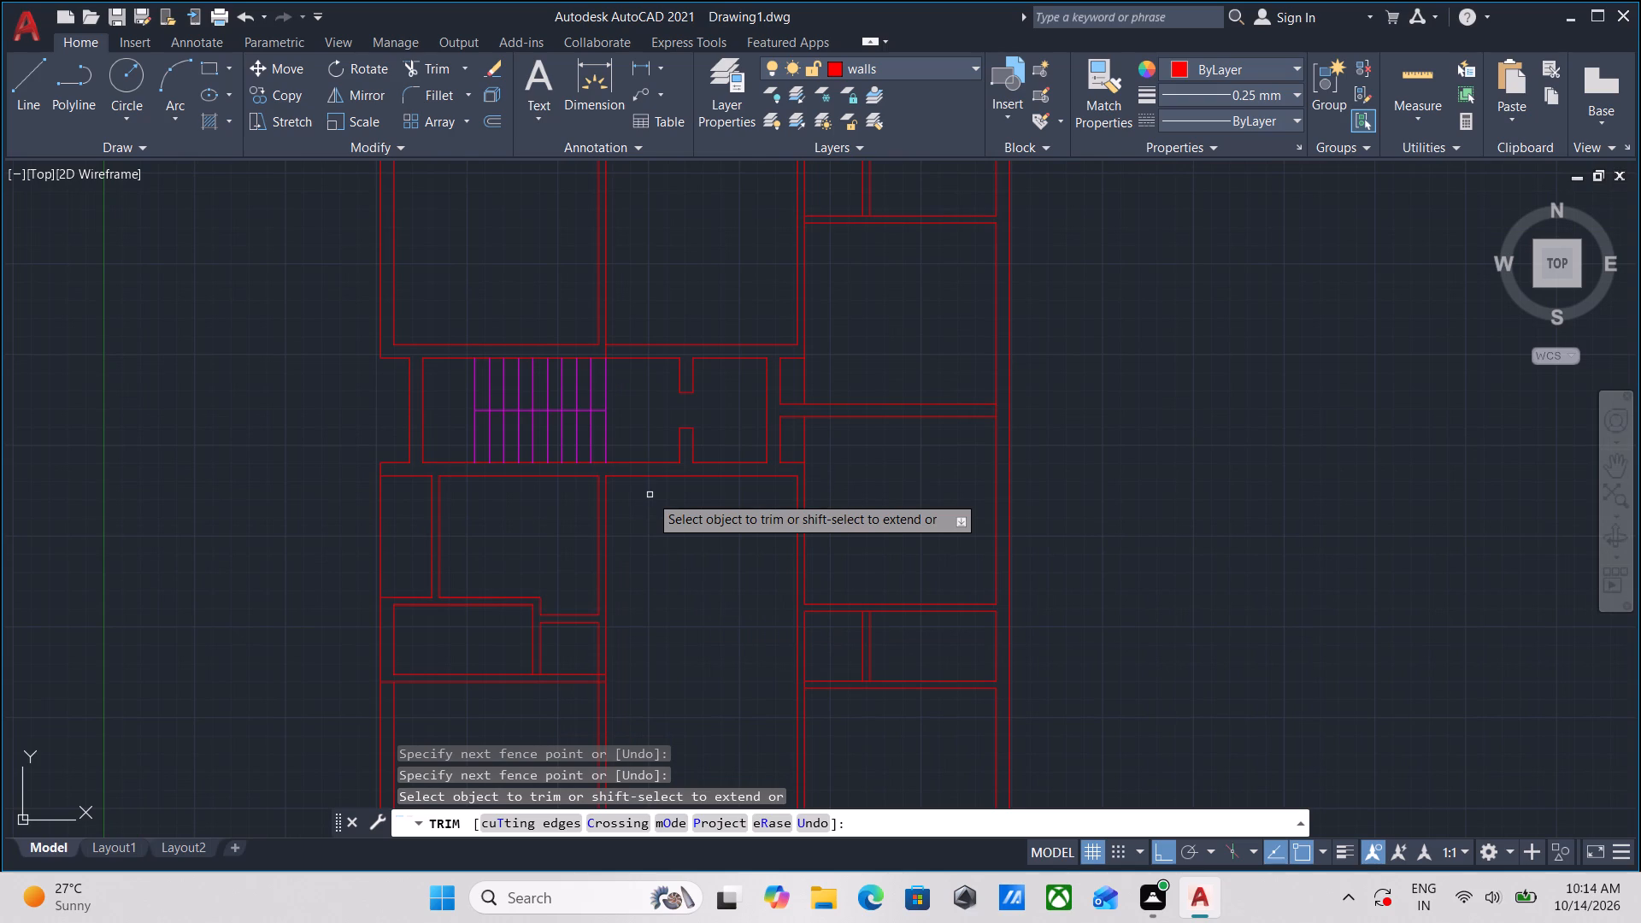
{"action": "scroll", "coordinate": [650, 495], "scroll_direction": "down", "scroll_amount": 3}
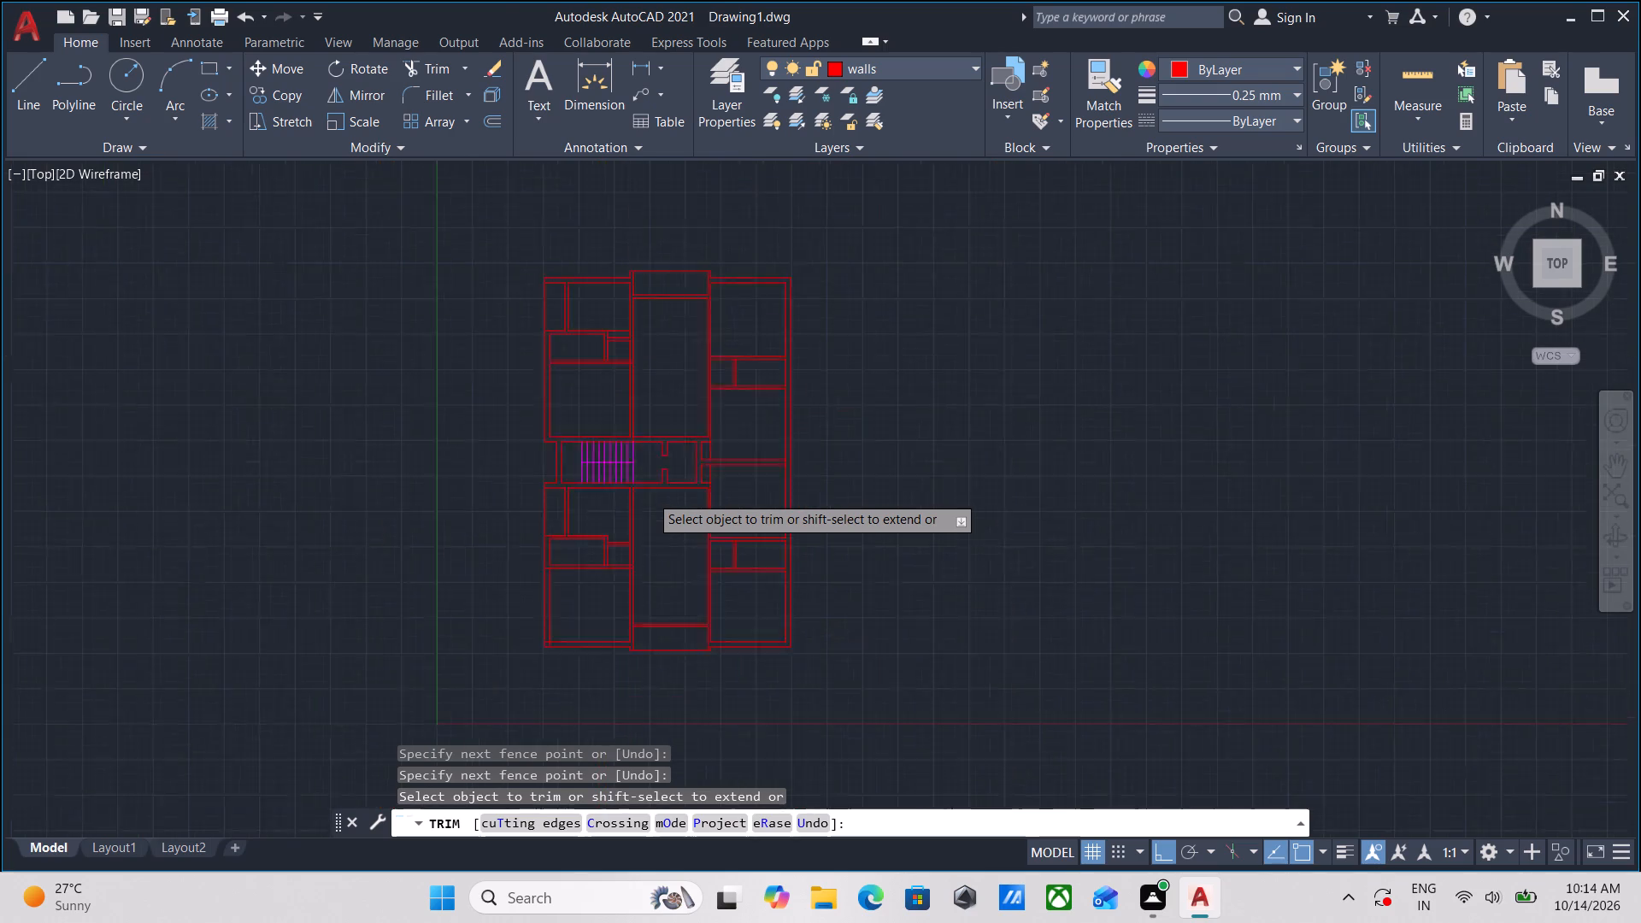
{"action": "scroll", "coordinate": [650, 495], "scroll_direction": "up", "scroll_amount": 4}
{"action": "middle_click_drag", "start_coordinate": [655, 501], "coordinate": [635, 561]}
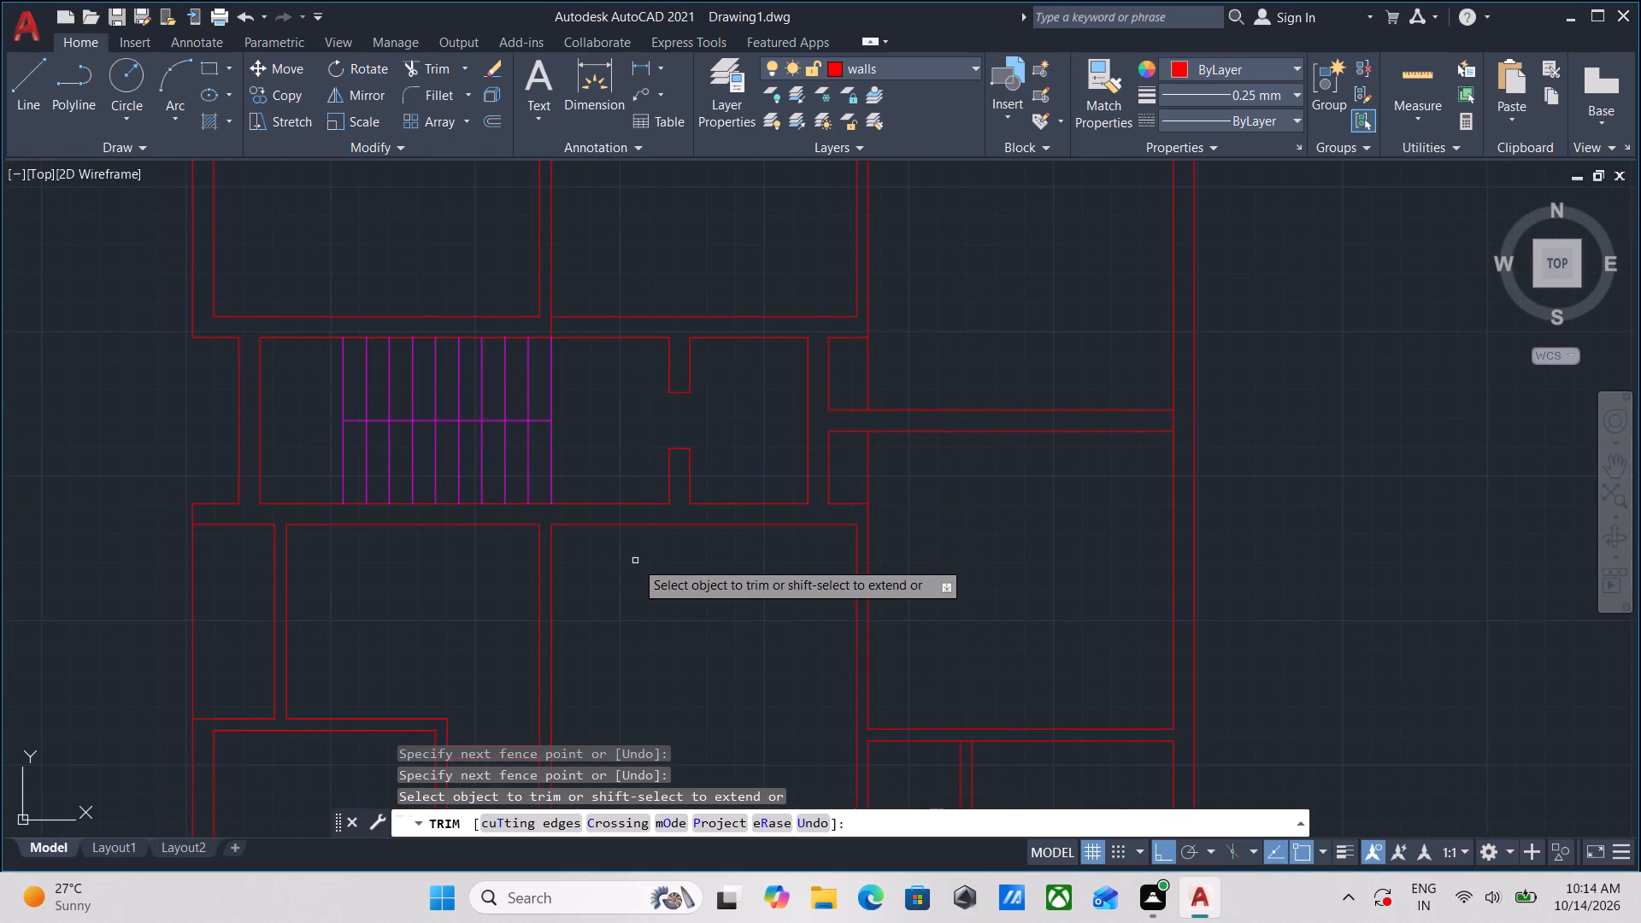
{"action": "key", "text": "Escape"}
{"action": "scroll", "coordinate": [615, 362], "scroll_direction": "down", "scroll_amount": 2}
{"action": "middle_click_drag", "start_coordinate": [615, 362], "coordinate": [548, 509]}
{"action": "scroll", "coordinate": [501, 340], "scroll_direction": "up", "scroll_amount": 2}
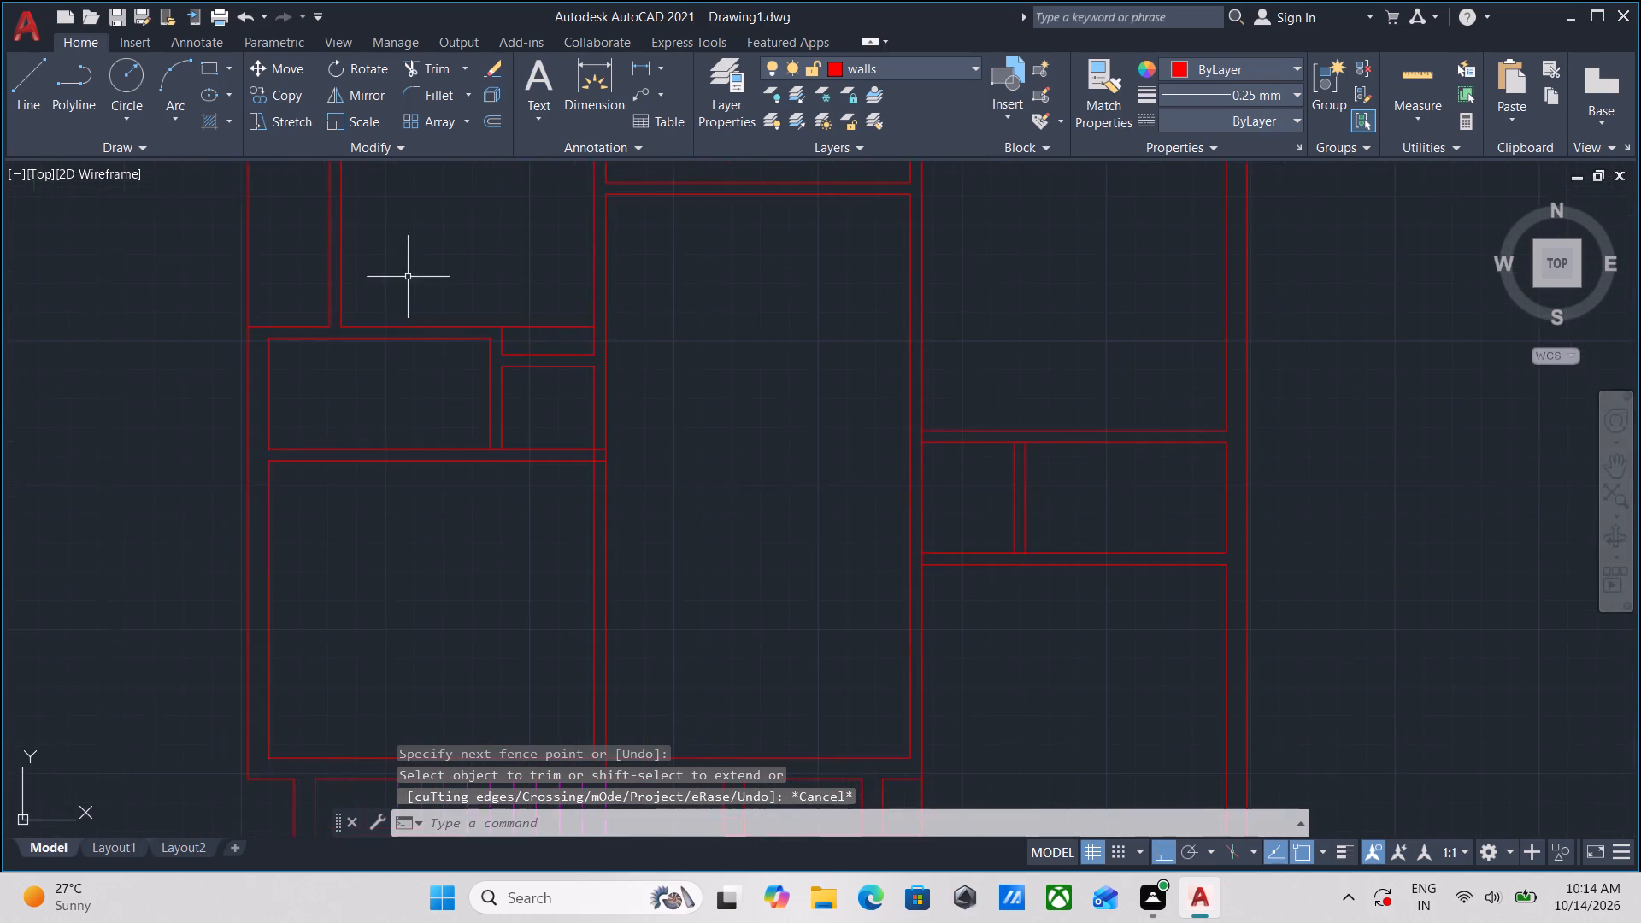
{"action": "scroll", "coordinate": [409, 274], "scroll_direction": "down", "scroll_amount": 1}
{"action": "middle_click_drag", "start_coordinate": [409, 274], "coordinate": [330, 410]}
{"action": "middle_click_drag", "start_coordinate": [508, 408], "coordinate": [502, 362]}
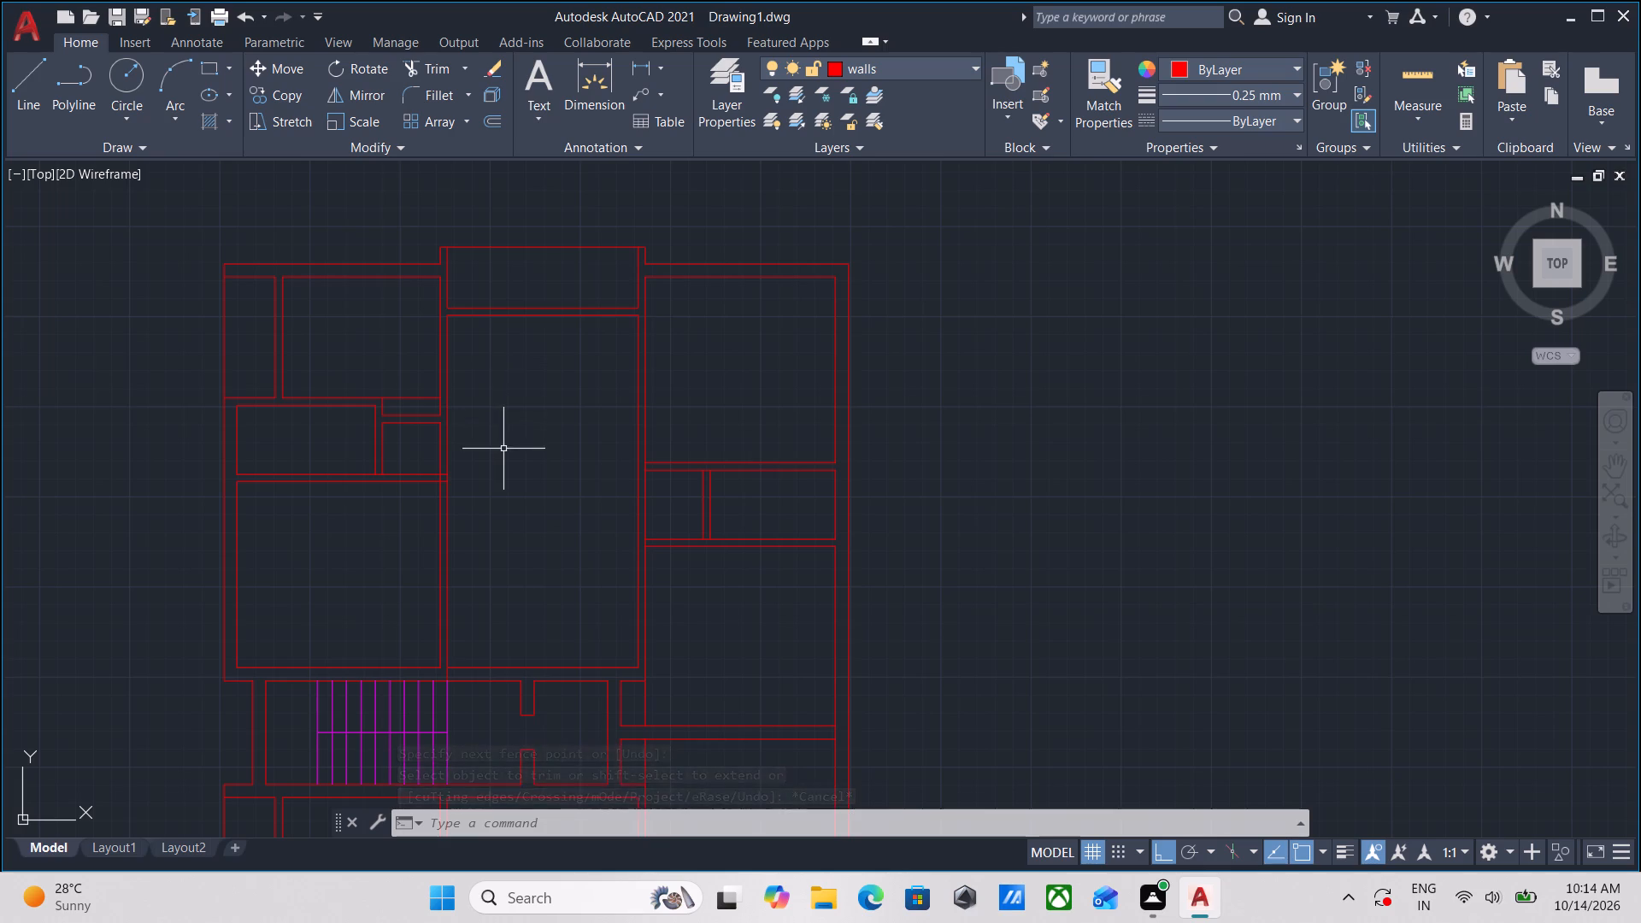
Trim the overlapping lines where the cross wall south of the small northwest rooms meets the central hall's west wall.
{"action": "middle_click_drag", "start_coordinate": [503, 449], "coordinate": [582, 351]}
{"action": "scroll", "coordinate": [512, 401], "scroll_direction": "up", "scroll_amount": 3}
{"action": "middle_click_drag", "start_coordinate": [535, 367], "coordinate": [467, 479]}
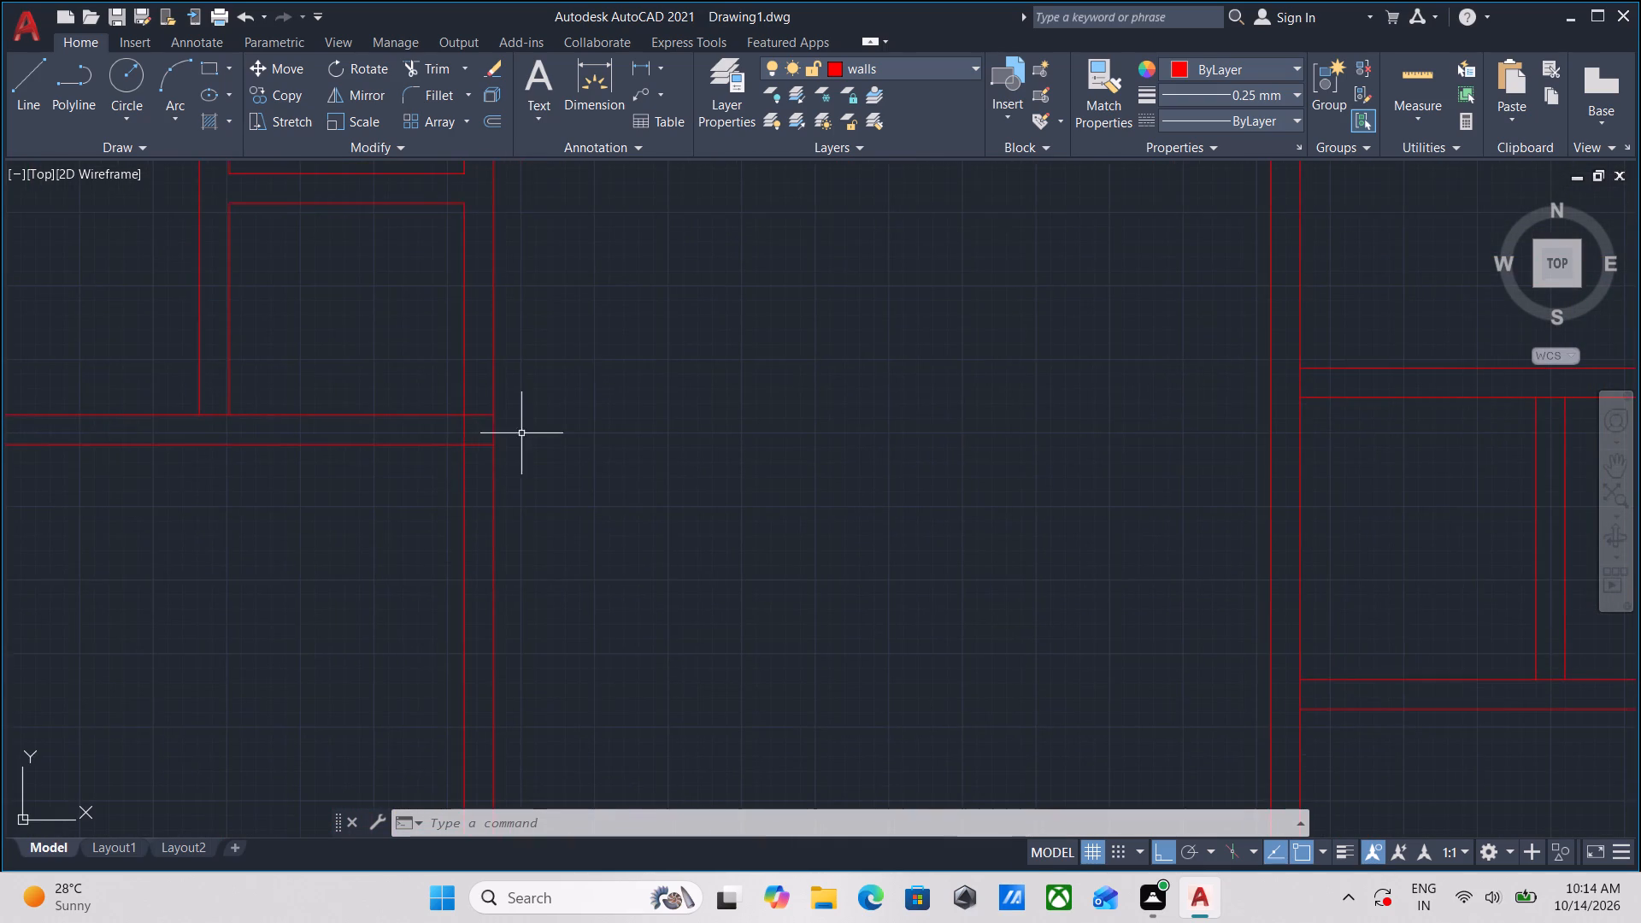
{"action": "middle_click_drag", "start_coordinate": [534, 458], "coordinate": [527, 496]}
{"action": "type", "text": "tr"}
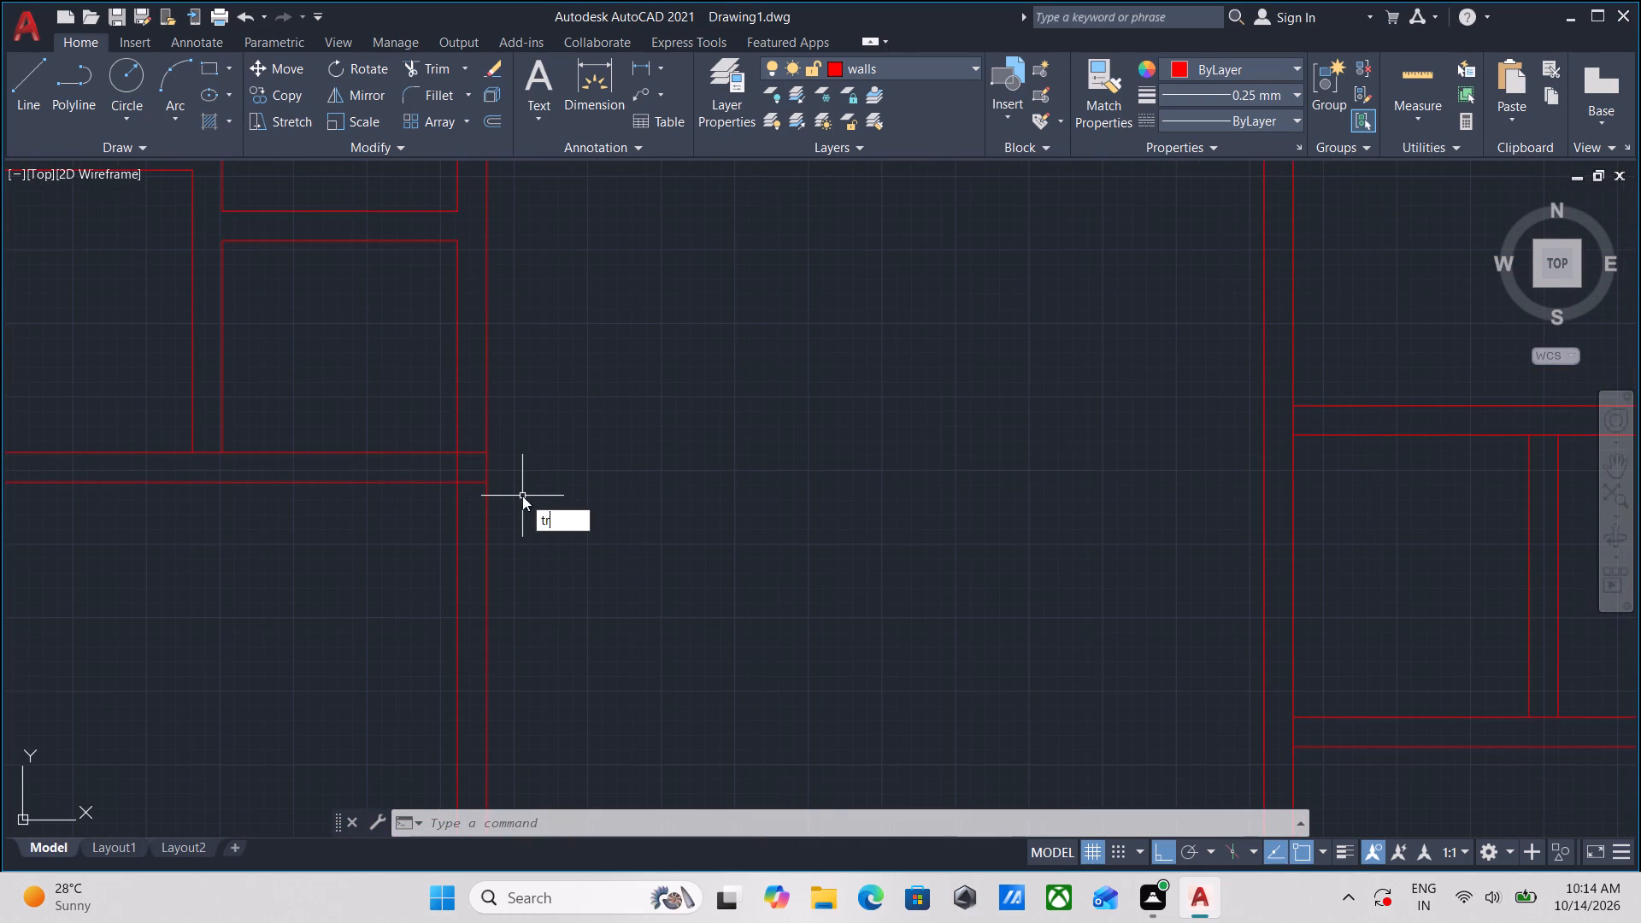
{"action": "key", "text": "Return"}
{"action": "scroll", "coordinate": [462, 528], "scroll_direction": "up", "scroll_amount": 3}
{"action": "left_click", "coordinate": [488, 439]}
{"action": "middle_click_drag", "start_coordinate": [465, 222], "coordinate": [473, 267]}
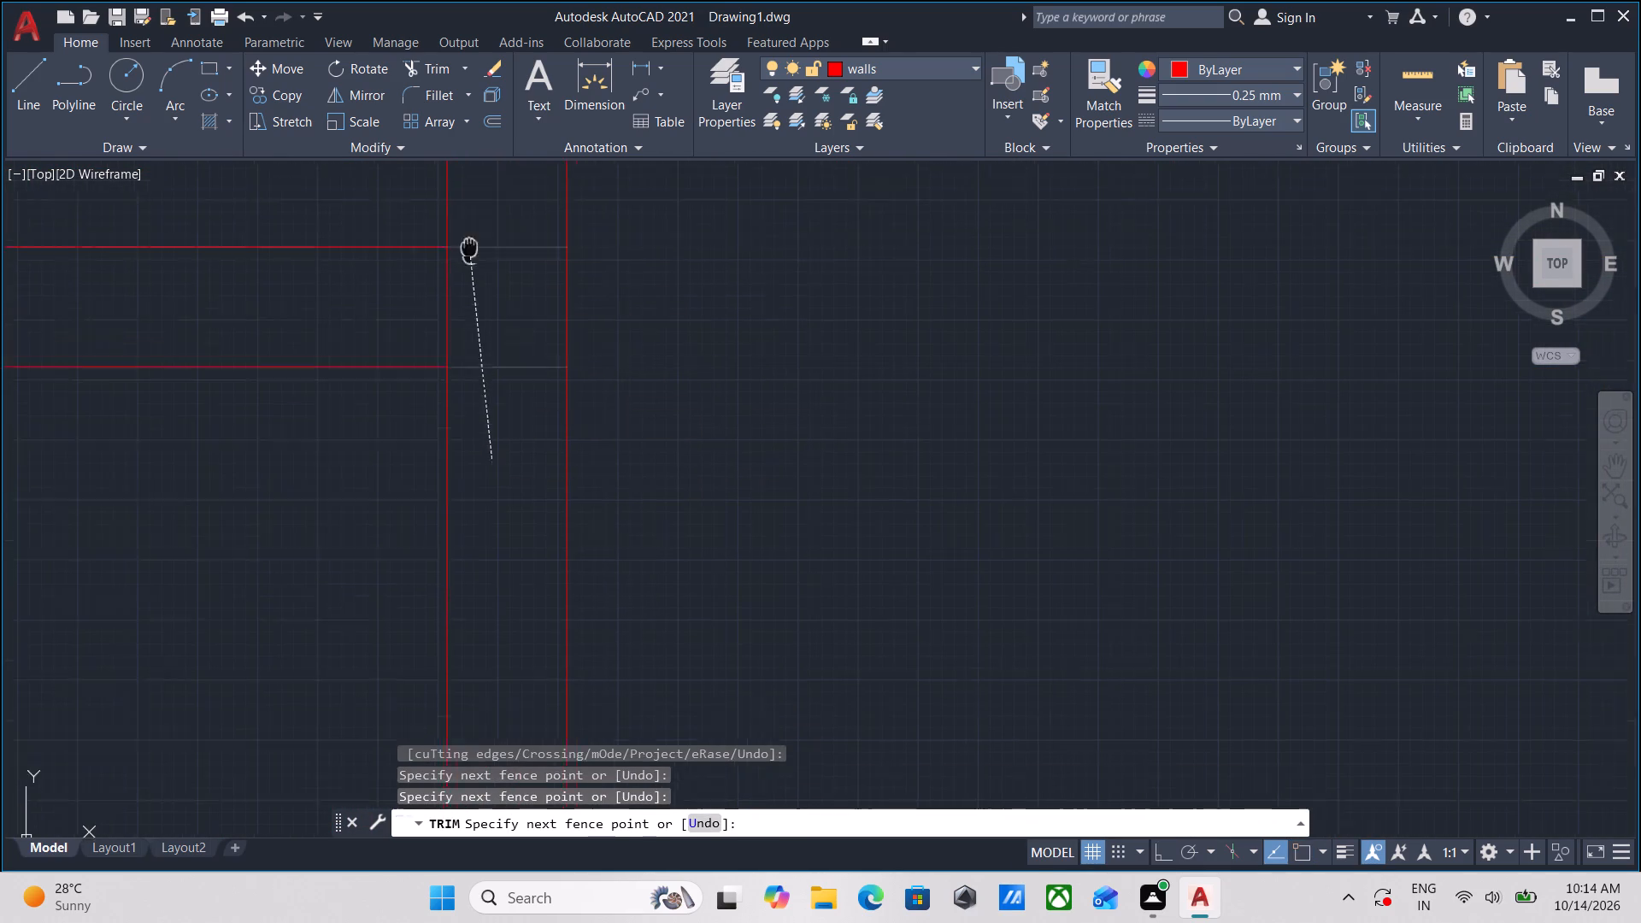
{"action": "middle_click_drag", "start_coordinate": [473, 267], "coordinate": [508, 423]}
{"action": "left_click", "coordinate": [540, 325]}
{"action": "left_click", "coordinate": [518, 498]}
{"action": "left_click", "coordinate": [351, 476]}
Trim that cross wall's north face between the two faces of the partition dividing the small northwest rooms.
{"action": "scroll", "coordinate": [351, 475], "scroll_direction": "down", "scroll_amount": 4}
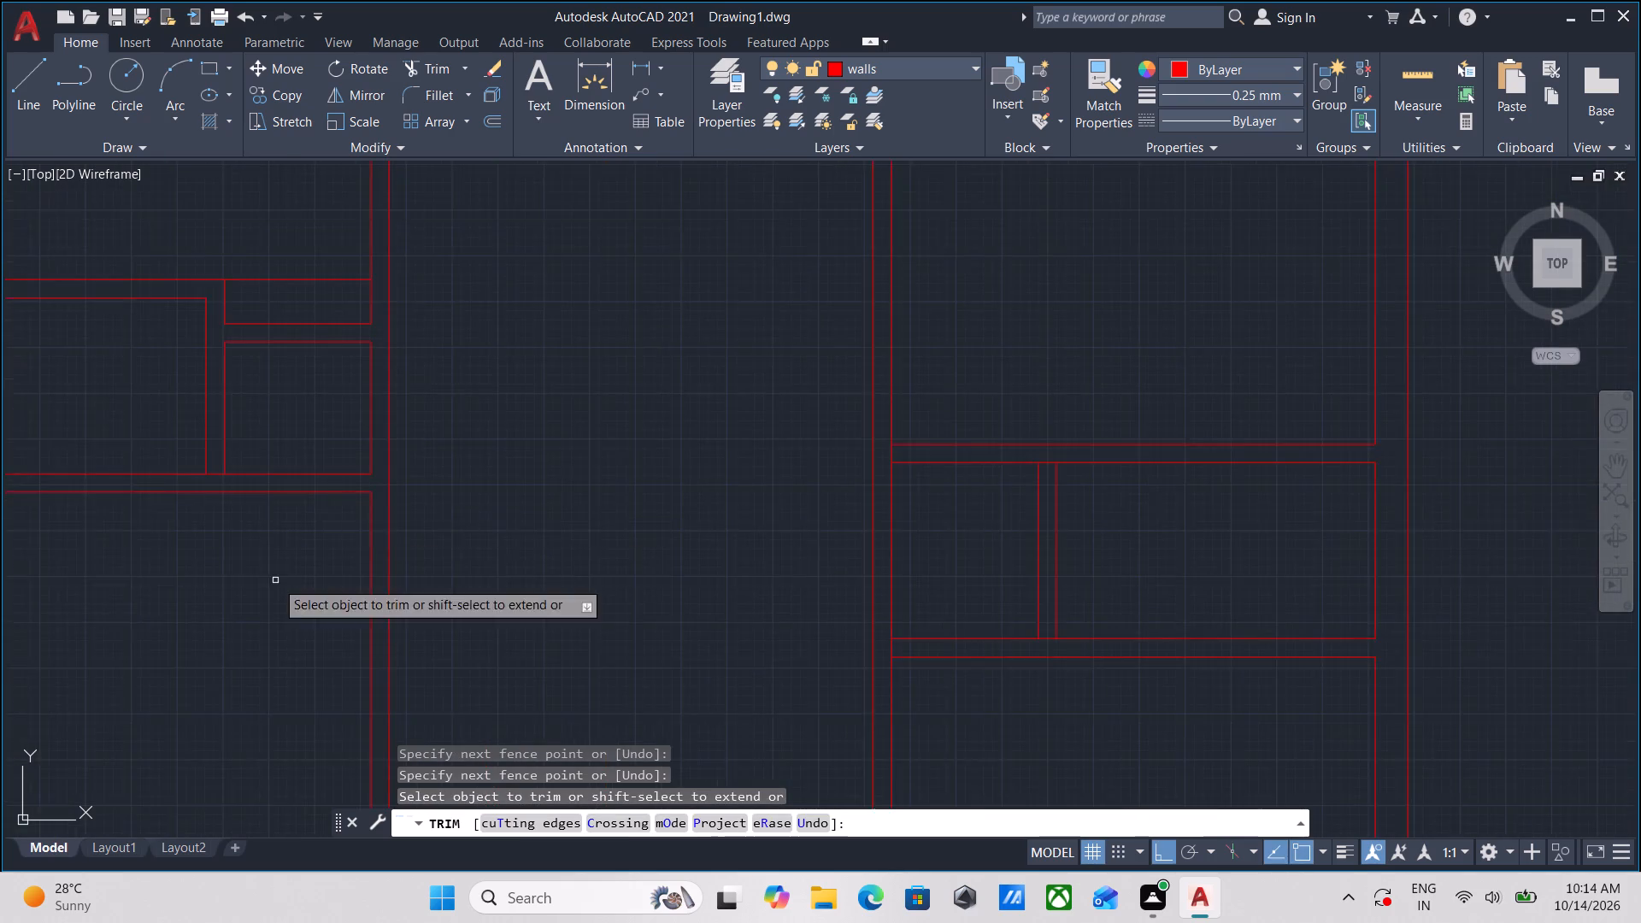
{"action": "middle_click_drag", "start_coordinate": [275, 580], "coordinate": [630, 534]}
{"action": "middle_click_drag", "start_coordinate": [488, 526], "coordinate": [520, 614]}
{"action": "scroll", "coordinate": [587, 536], "scroll_direction": "up", "scroll_amount": 3}
{"action": "left_click", "coordinate": [637, 498]}
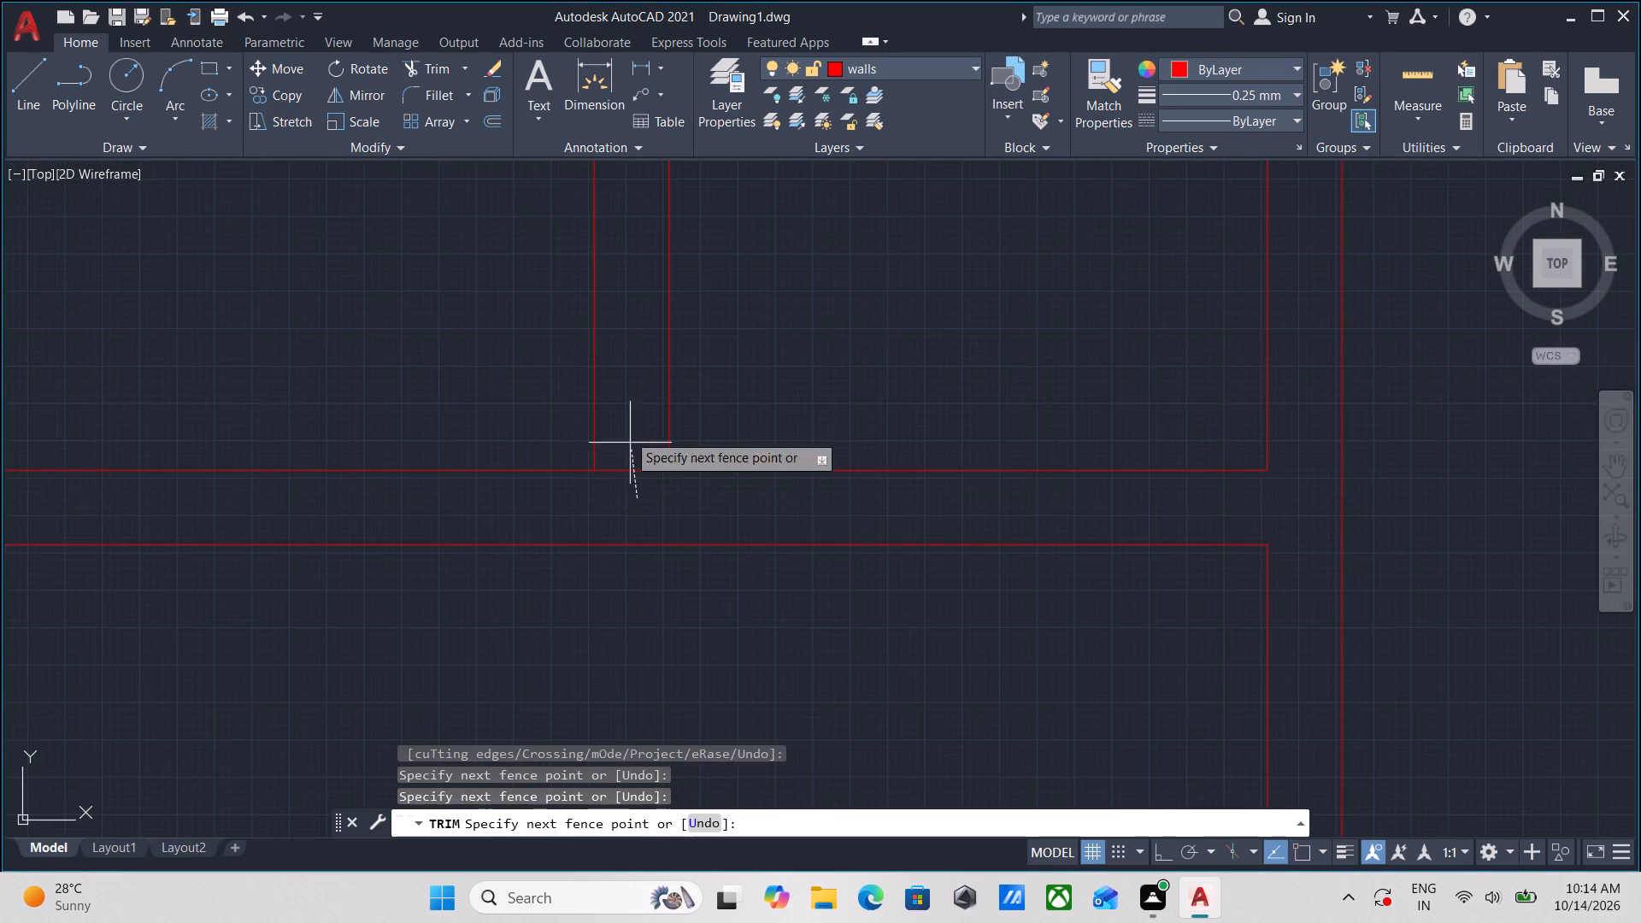
{"action": "left_click", "coordinate": [617, 392]}
Examine the northern half of the plan for wall junctions that still need cleaning up.
{"action": "scroll", "coordinate": [617, 392], "scroll_direction": "down", "scroll_amount": 3}
{"action": "middle_click_drag", "start_coordinate": [617, 392], "coordinate": [603, 558]}
{"action": "middle_click_drag", "start_coordinate": [603, 410], "coordinate": [602, 508]}
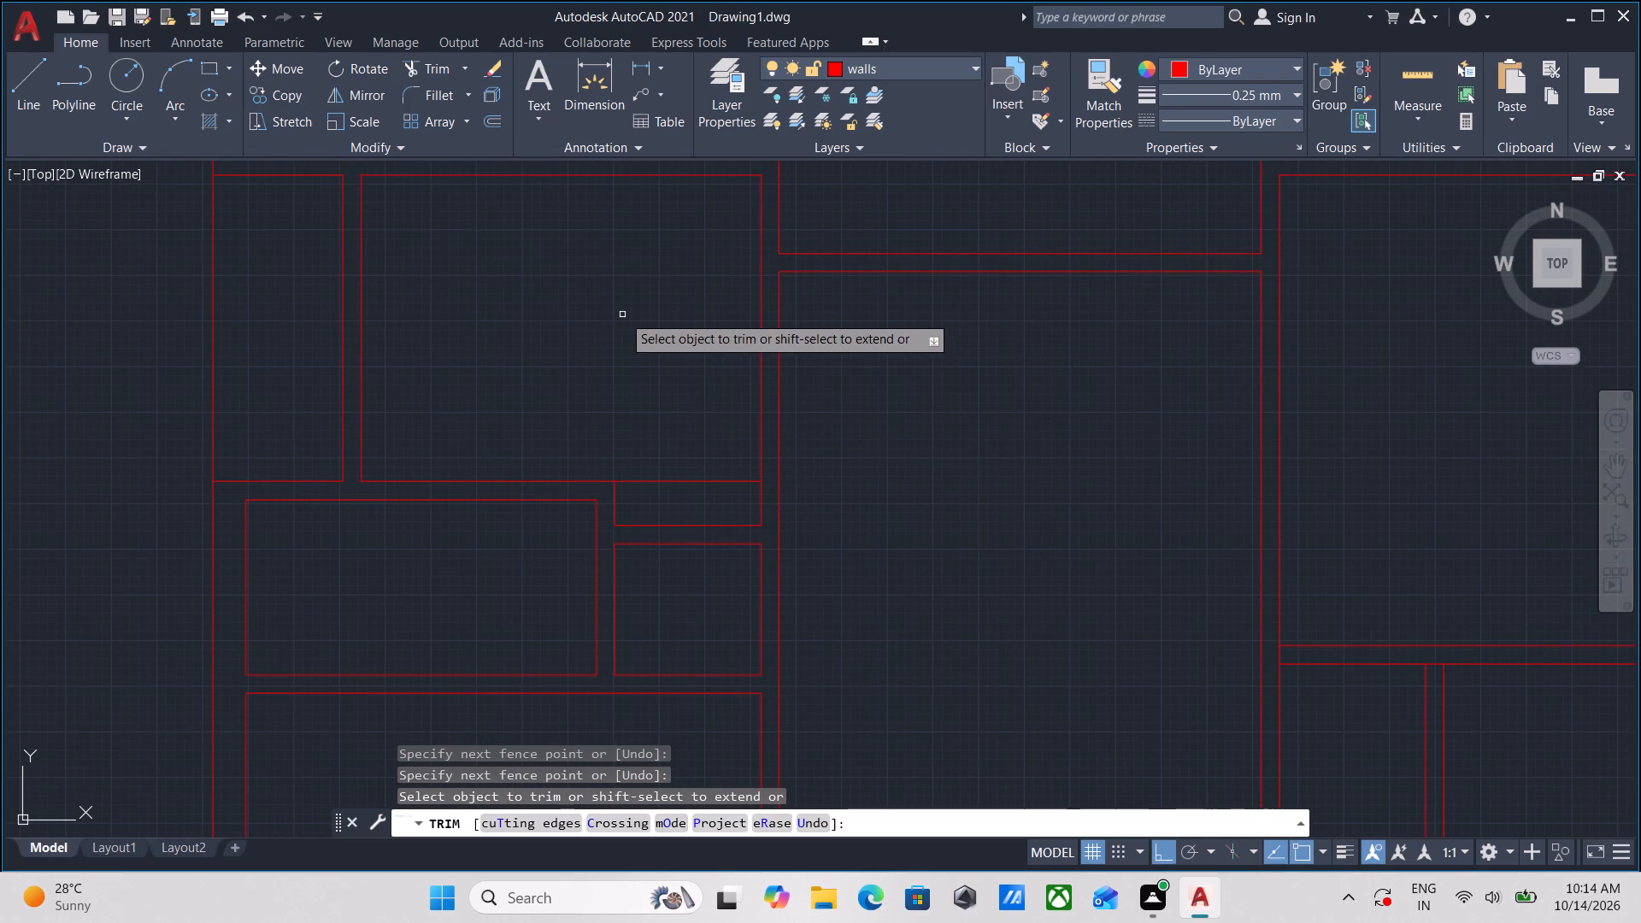
{"action": "middle_click_drag", "start_coordinate": [580, 395], "coordinate": [508, 557]}
{"action": "middle_click_drag", "start_coordinate": [489, 447], "coordinate": [462, 553]}
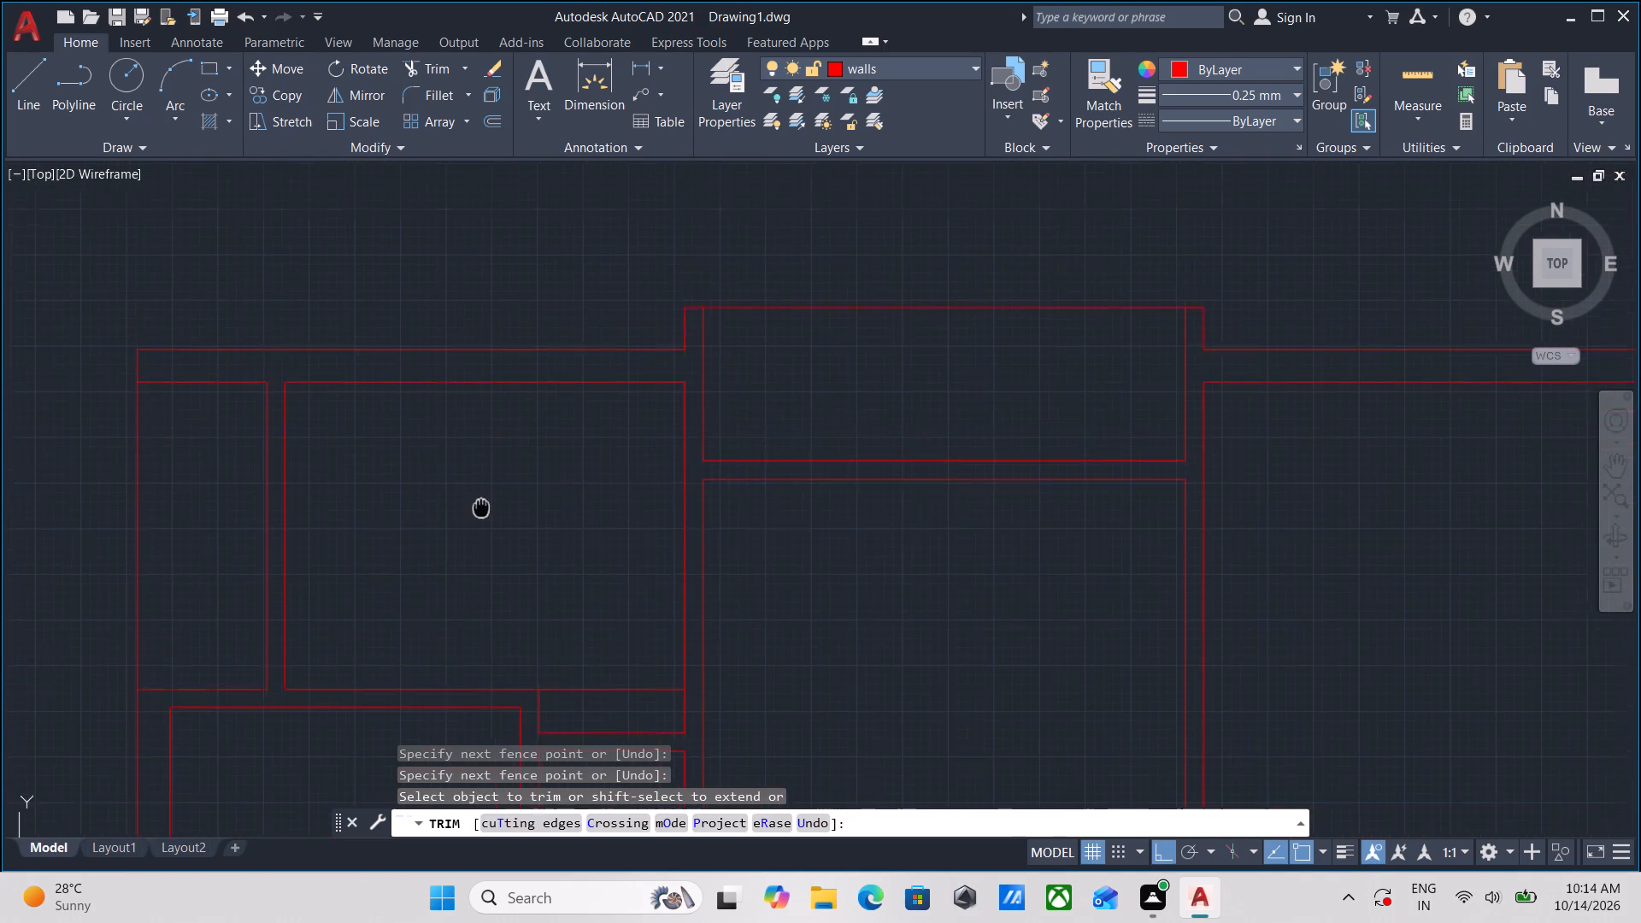
{"action": "middle_click_drag", "start_coordinate": [462, 553], "coordinate": [460, 557]}
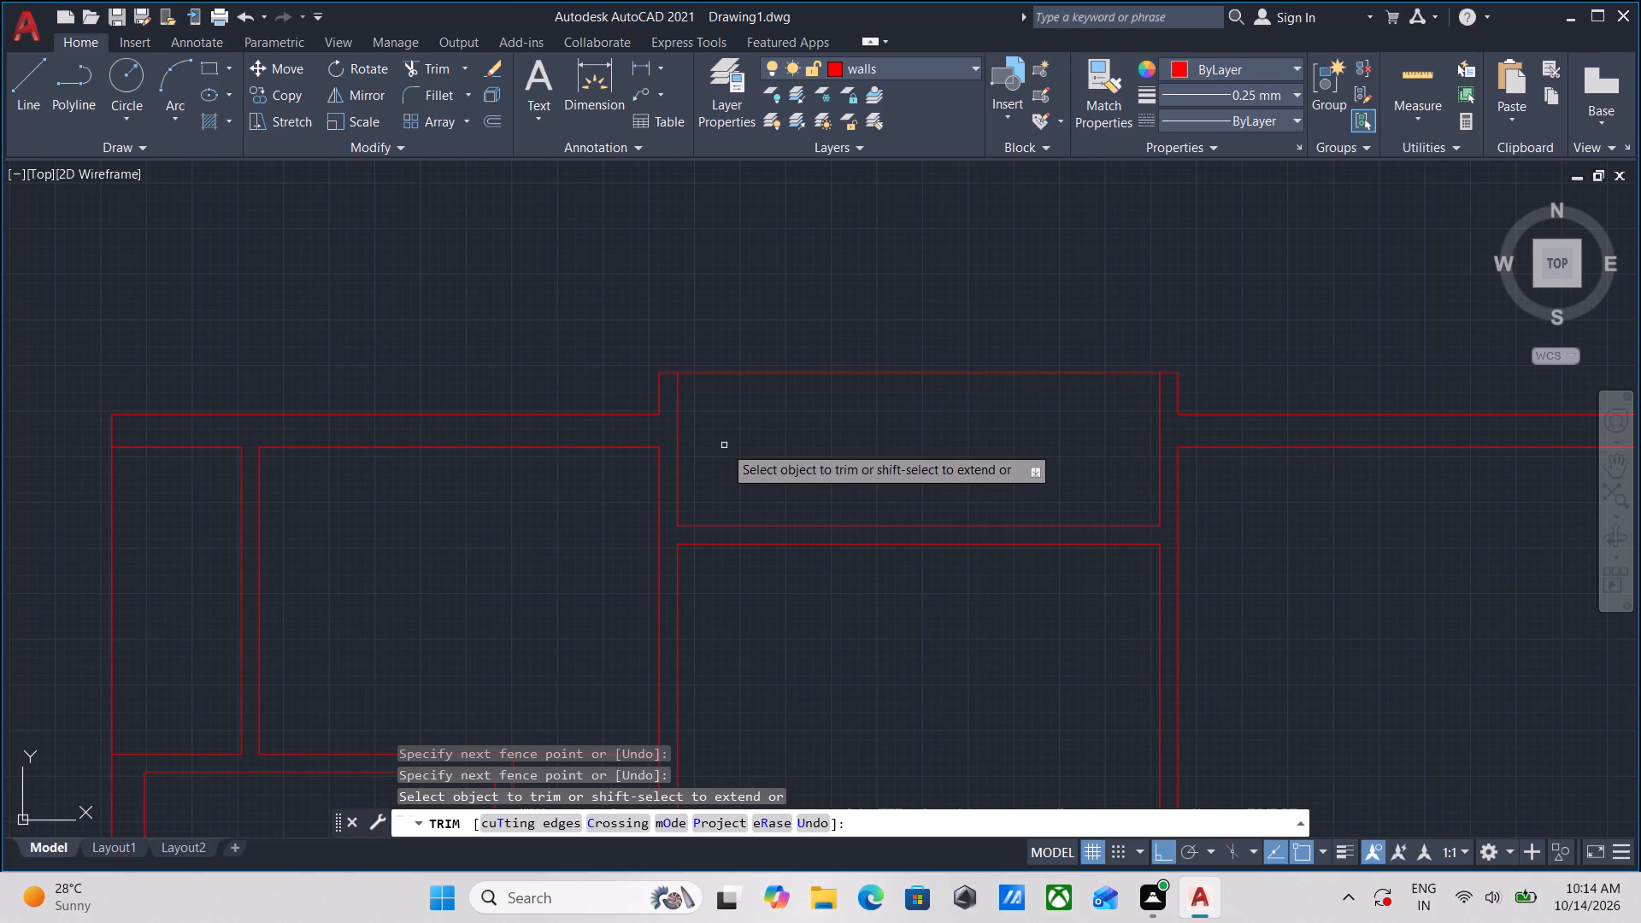
{"action": "scroll", "coordinate": [747, 444], "scroll_direction": "down", "scroll_amount": 1}
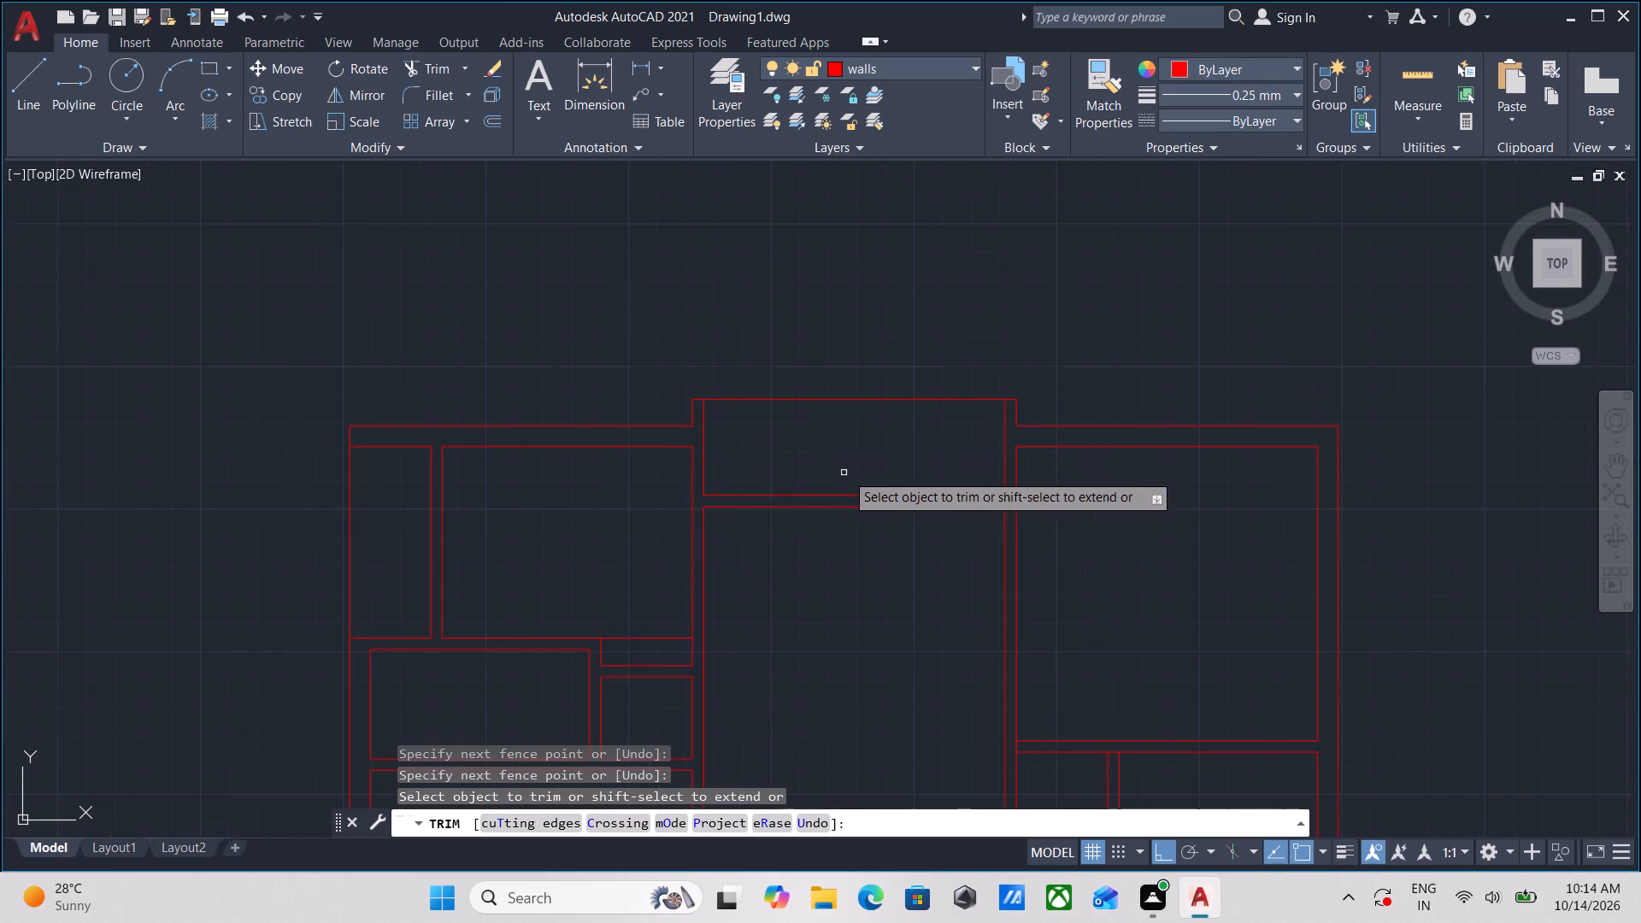
{"action": "scroll", "coordinate": [872, 475], "scroll_direction": "down", "scroll_amount": 1}
{"action": "scroll", "coordinate": [991, 526], "scroll_direction": "down", "scroll_amount": 1}
{"action": "middle_click_drag", "start_coordinate": [991, 526], "coordinate": [915, 440]}
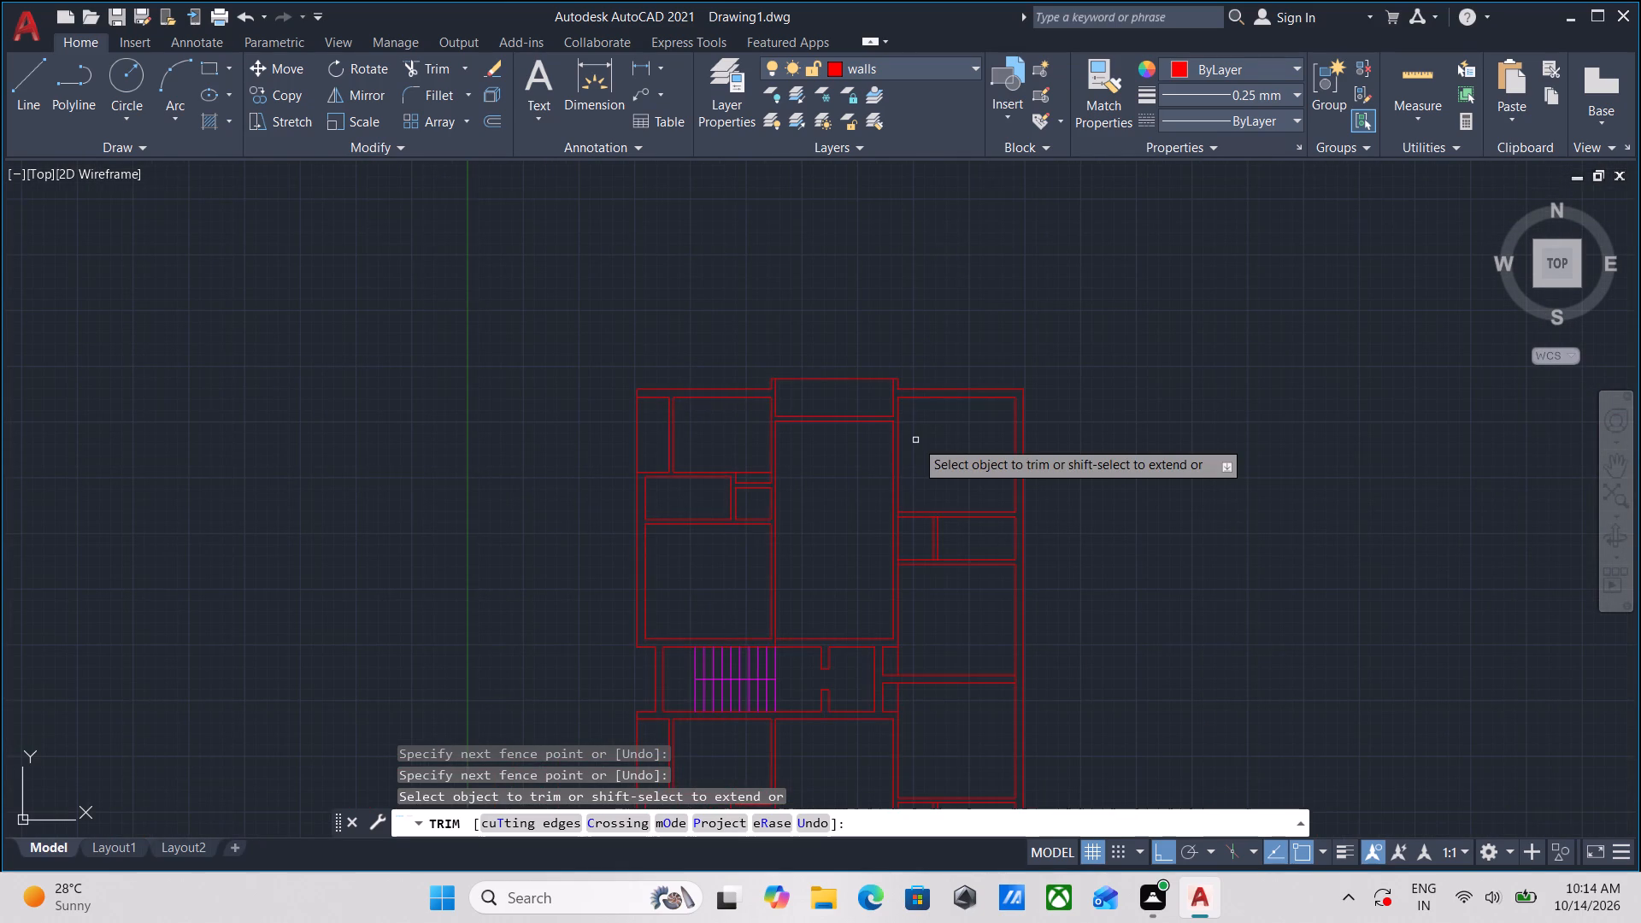
{"action": "scroll", "coordinate": [917, 570], "scroll_direction": "up", "scroll_amount": 1}
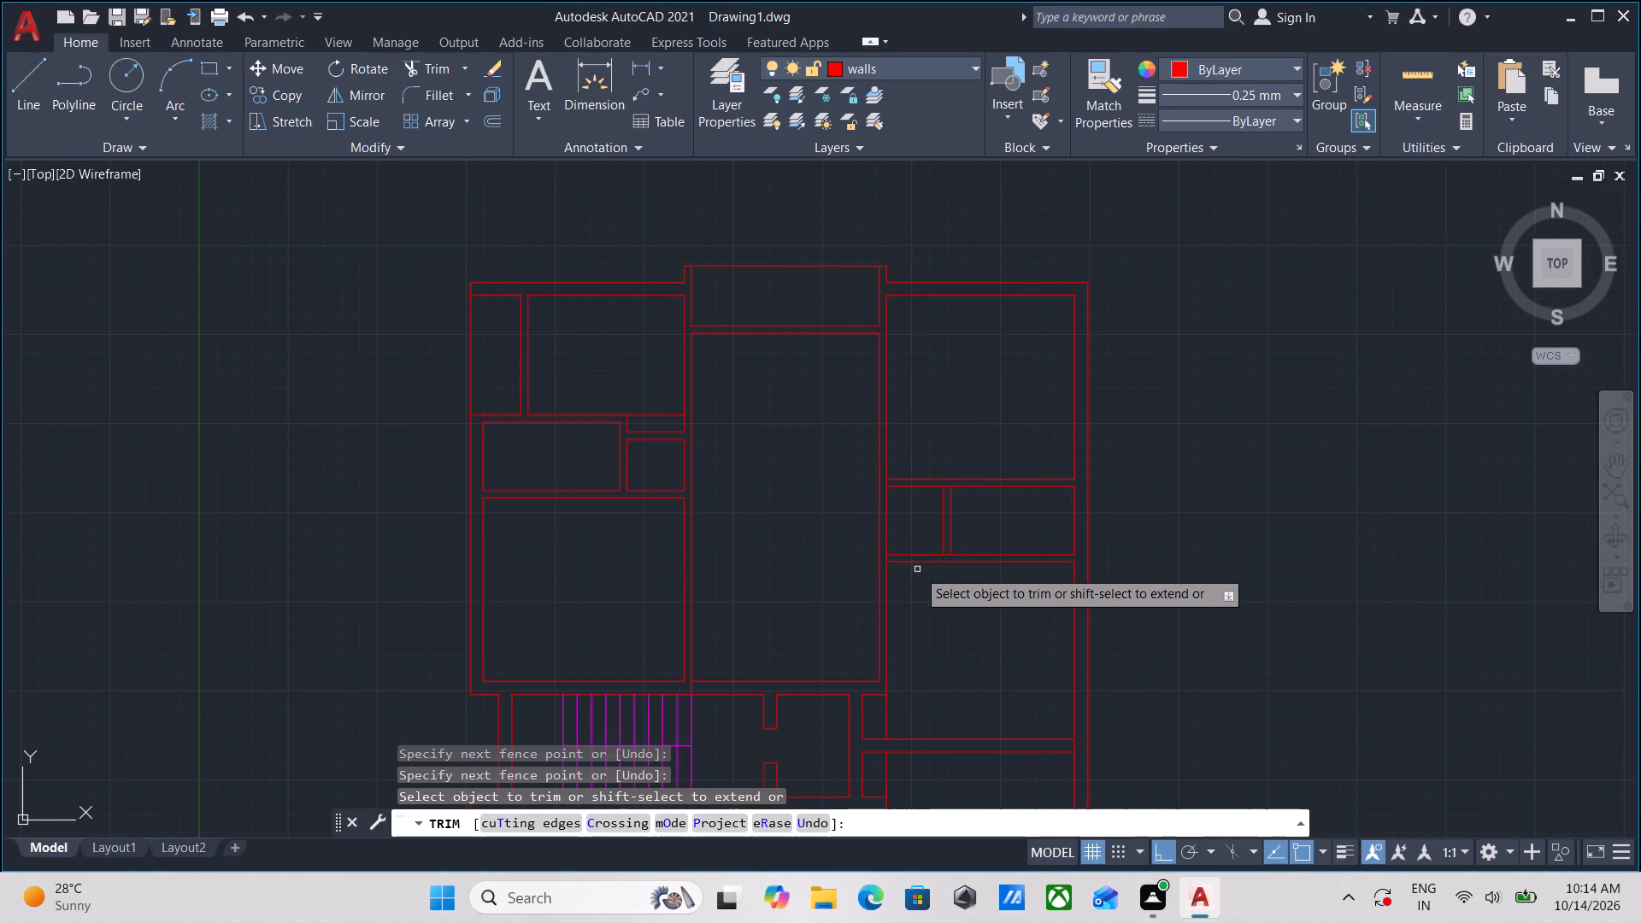
{"action": "key", "text": "Escape"}
Extend both faces of the short partition in the northeast block to the outer faces of the cross walls north and south of it.
{"action": "scroll", "coordinate": [910, 531], "scroll_direction": "up", "scroll_amount": 3}
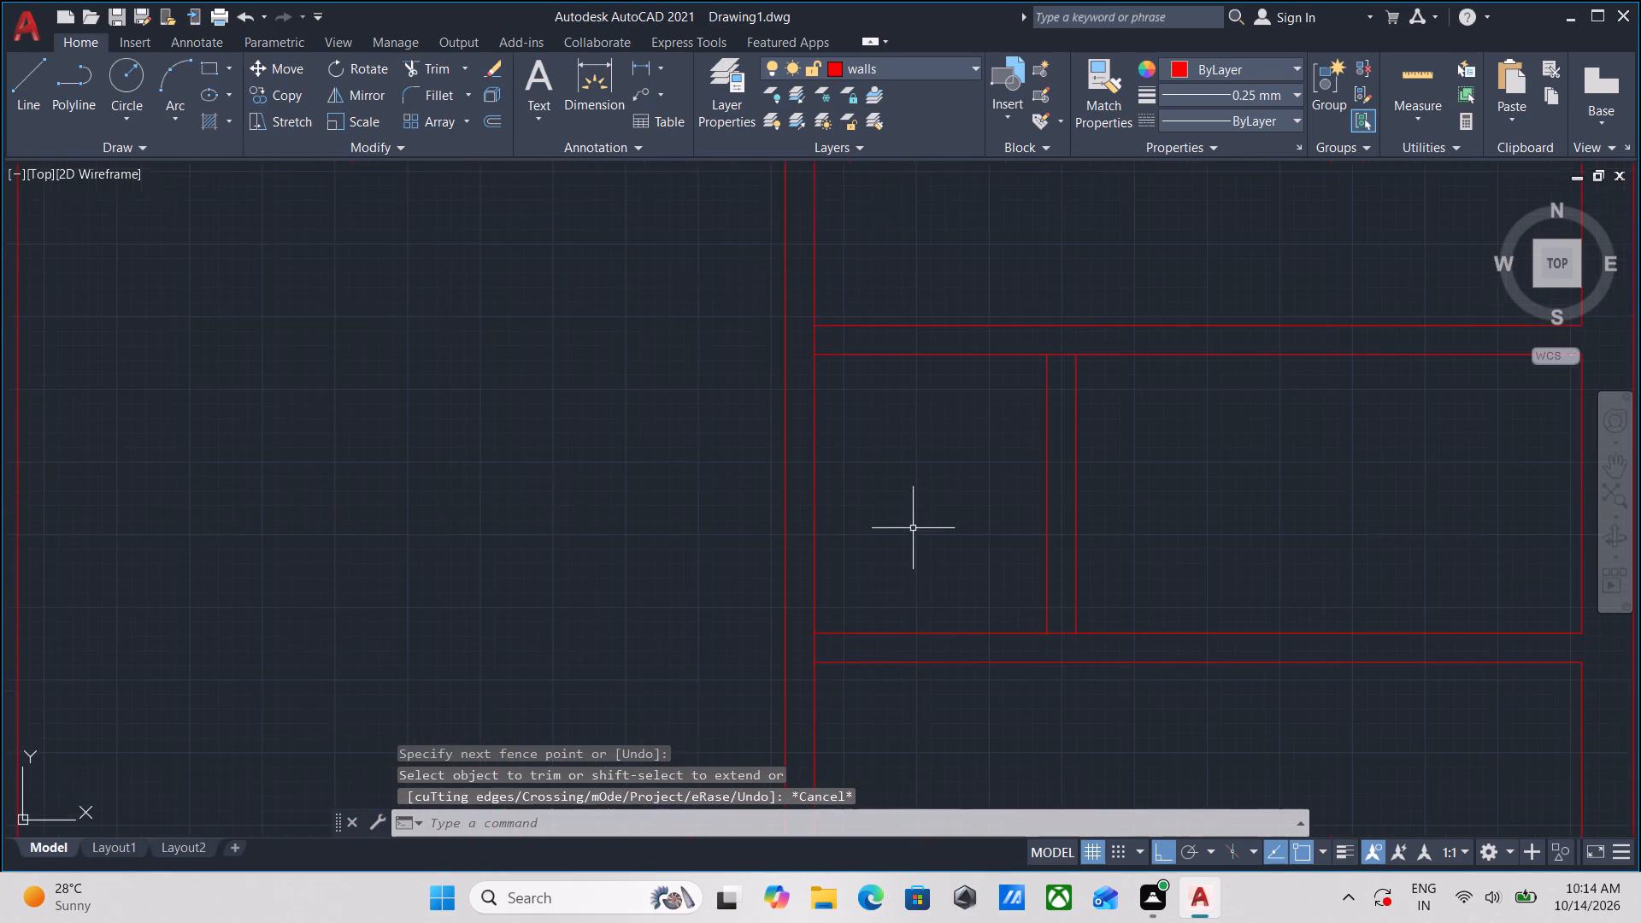
{"action": "middle_click_drag", "start_coordinate": [927, 511], "coordinate": [882, 536]}
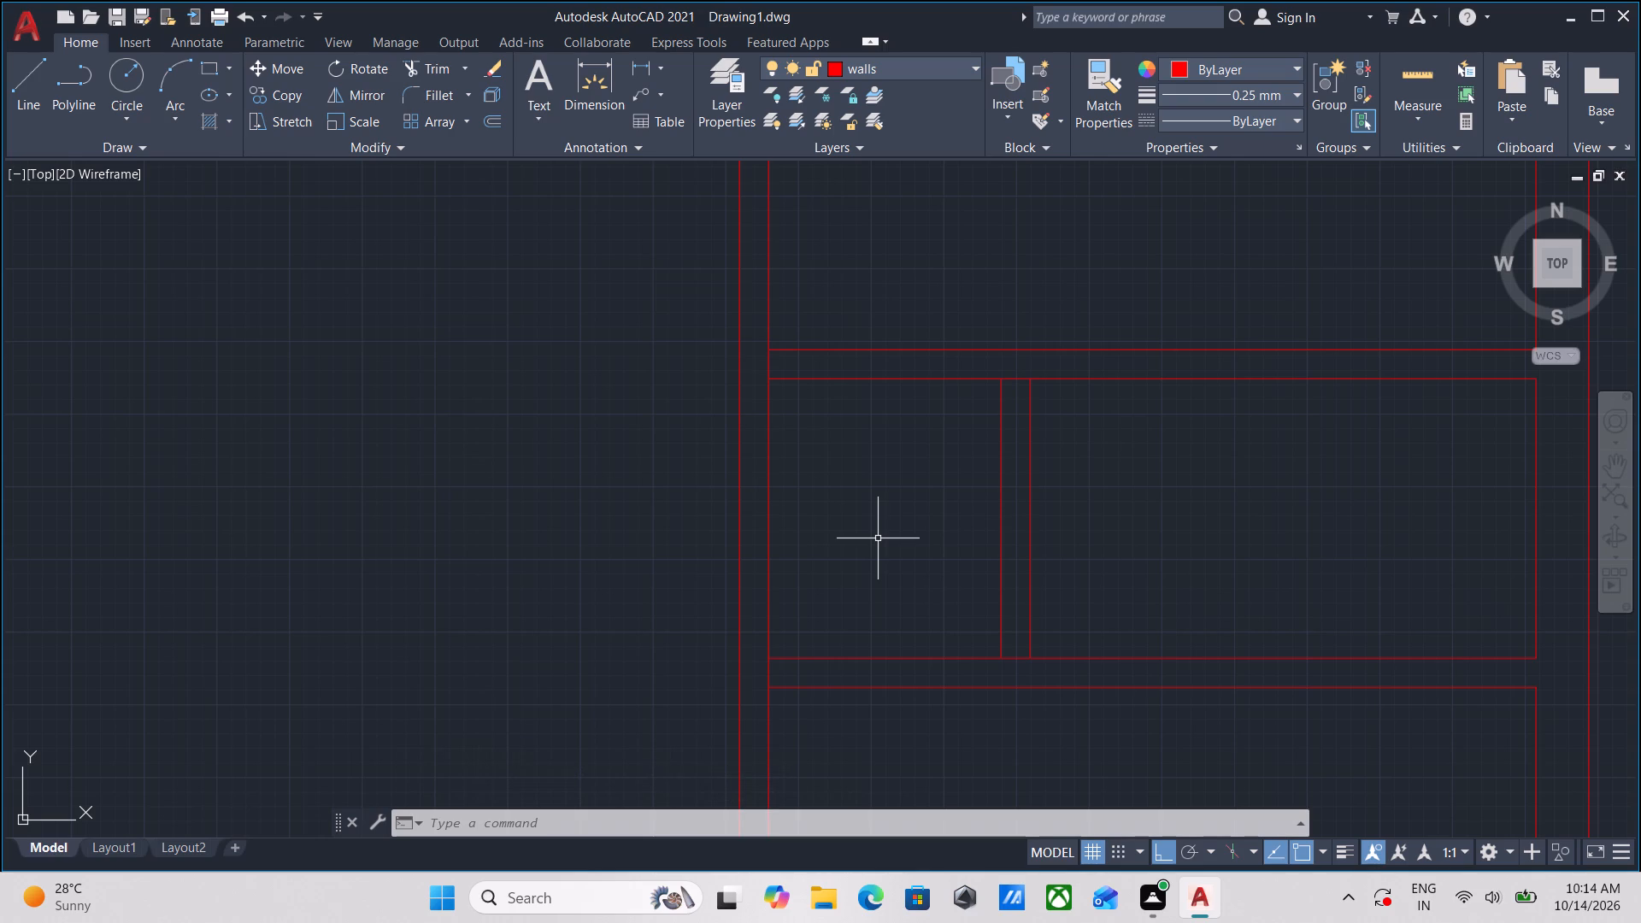
{"action": "scroll", "coordinate": [878, 549], "scroll_direction": "up", "scroll_amount": 2}
{"action": "scroll", "coordinate": [878, 550], "scroll_direction": "down", "scroll_amount": 2}
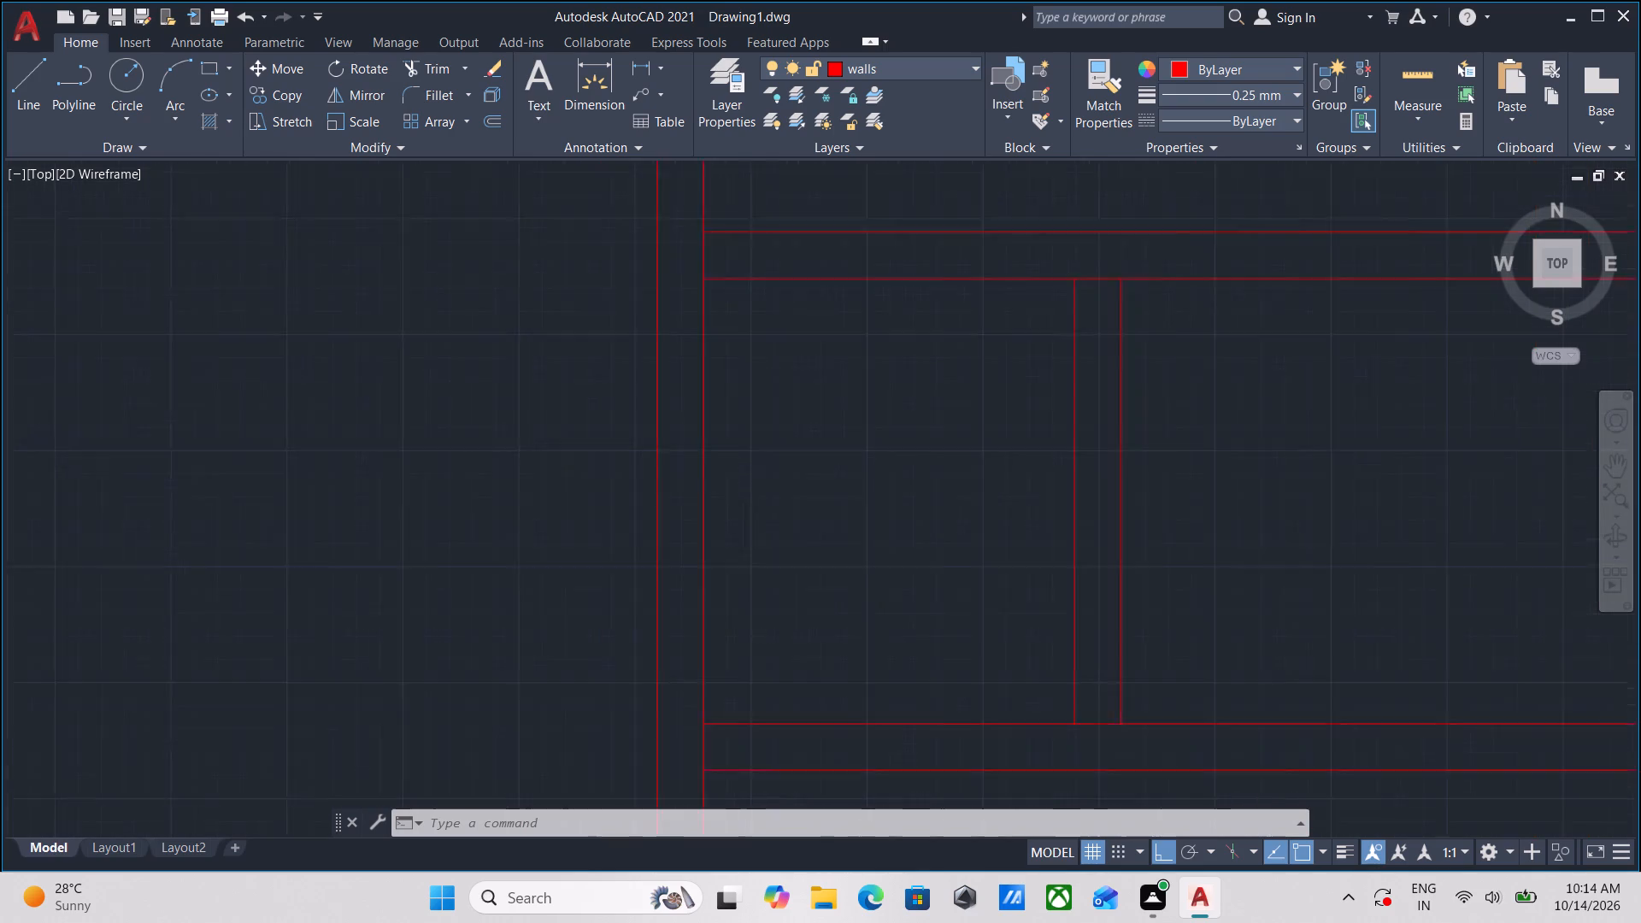
{"action": "middle_click_drag", "start_coordinate": [878, 516], "coordinate": [878, 479]}
{"action": "scroll", "coordinate": [878, 479], "scroll_direction": "down", "scroll_amount": 2}
{"action": "middle_click_drag", "start_coordinate": [878, 475], "coordinate": [878, 418]}
{"action": "middle_click_drag", "start_coordinate": [868, 424], "coordinate": [840, 435]}
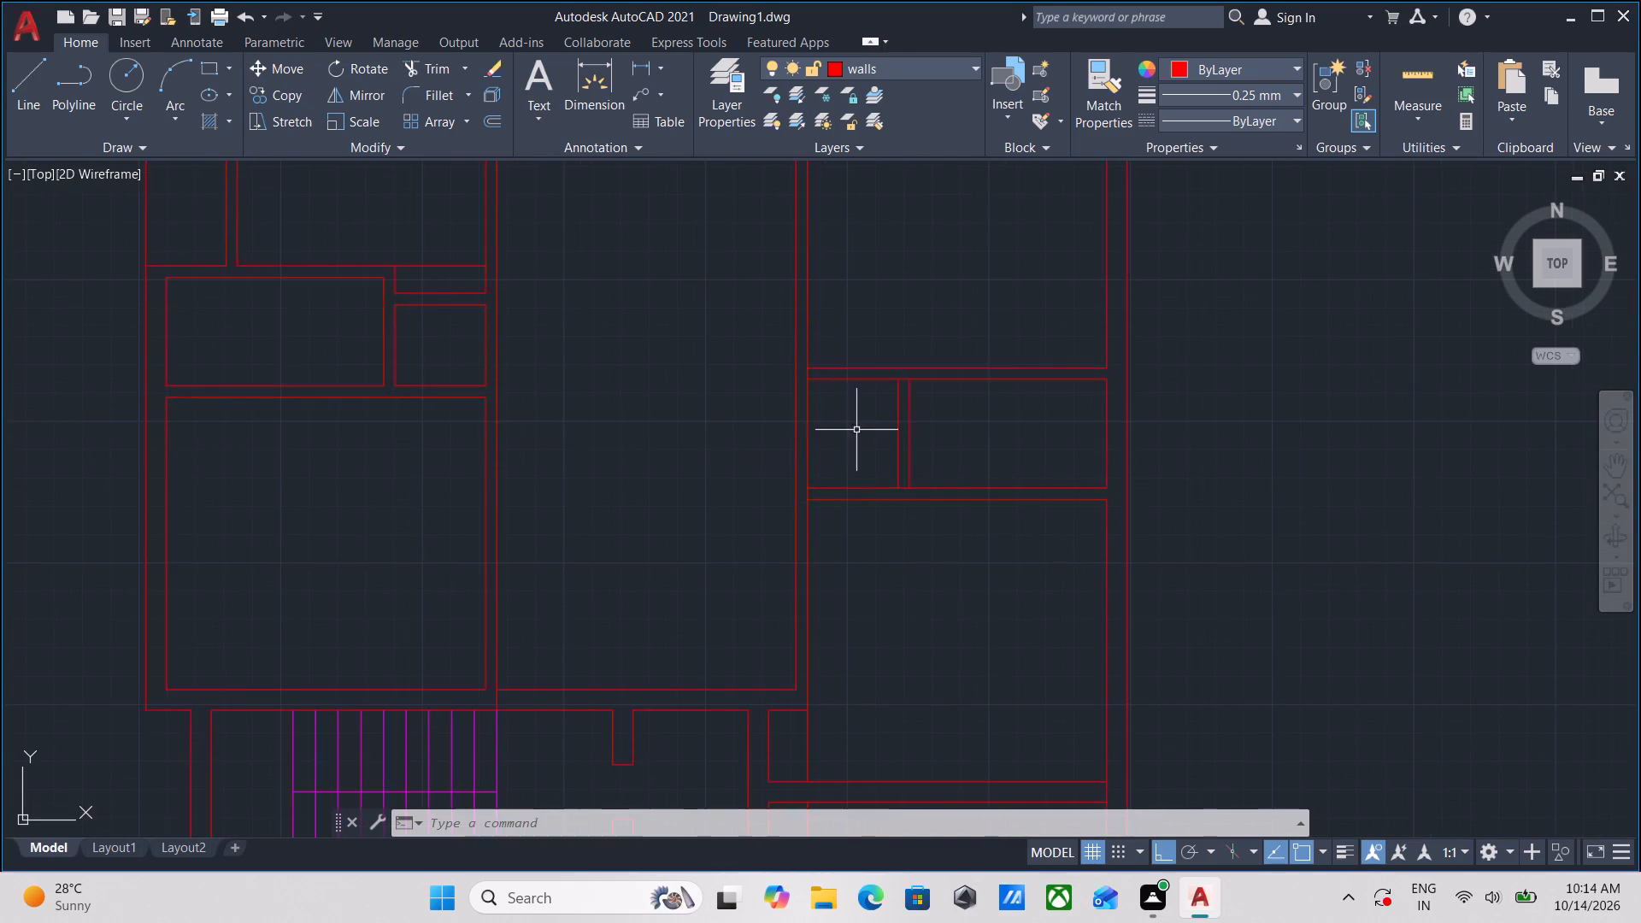
{"action": "middle_click_drag", "start_coordinate": [856, 430], "coordinate": [844, 445]}
{"action": "type", "text": "ex"}
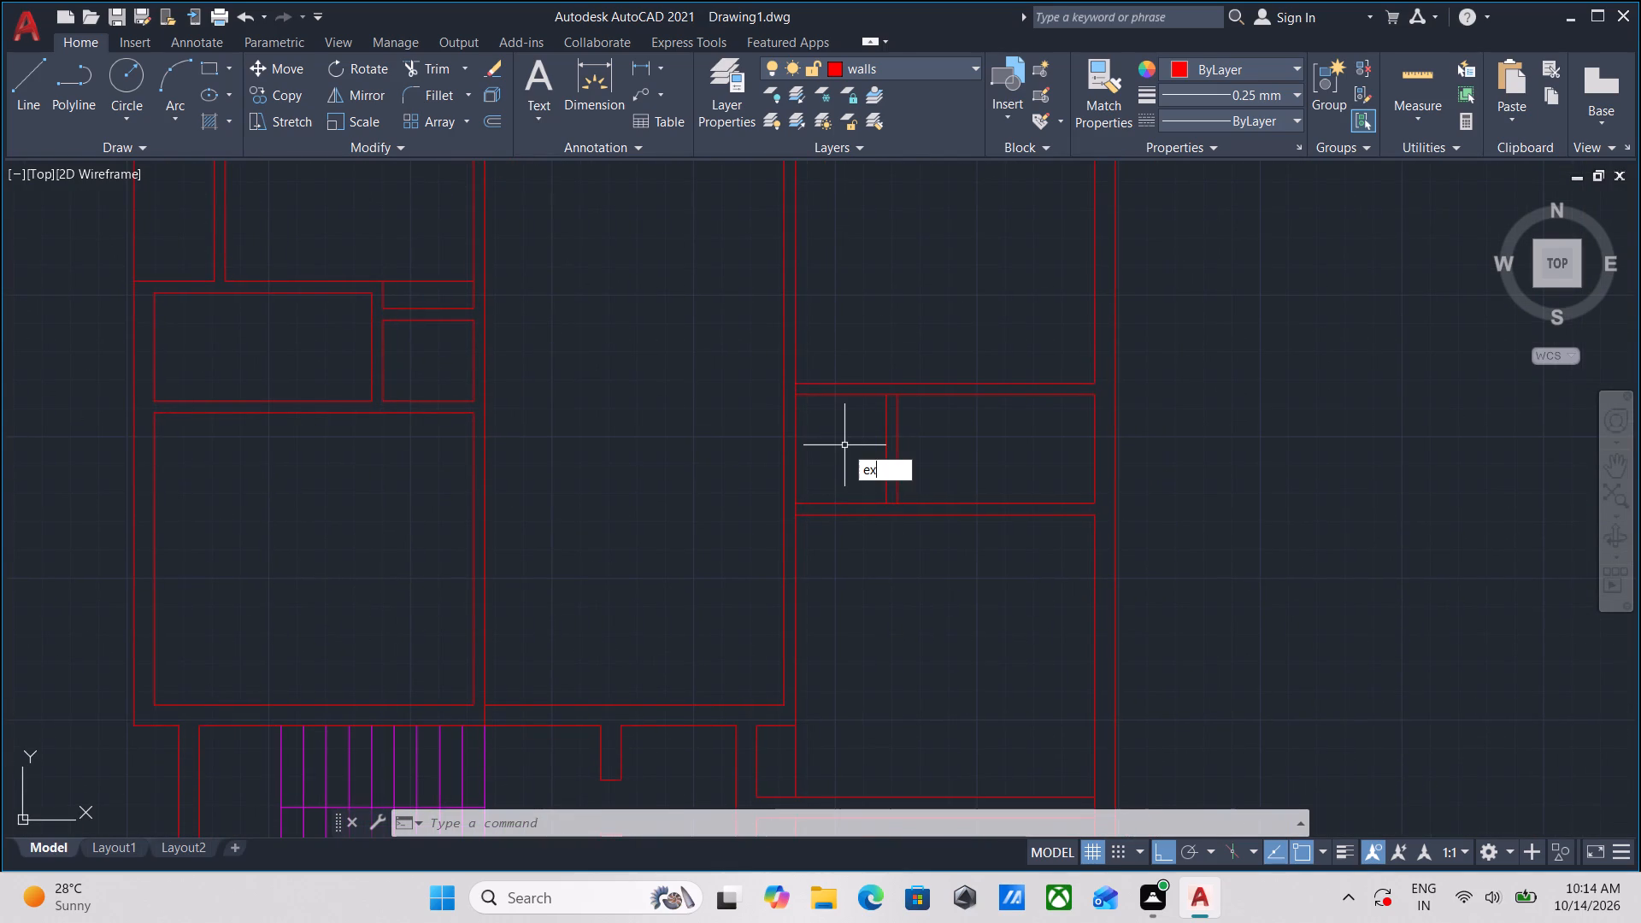
{"action": "key", "text": "Return"}
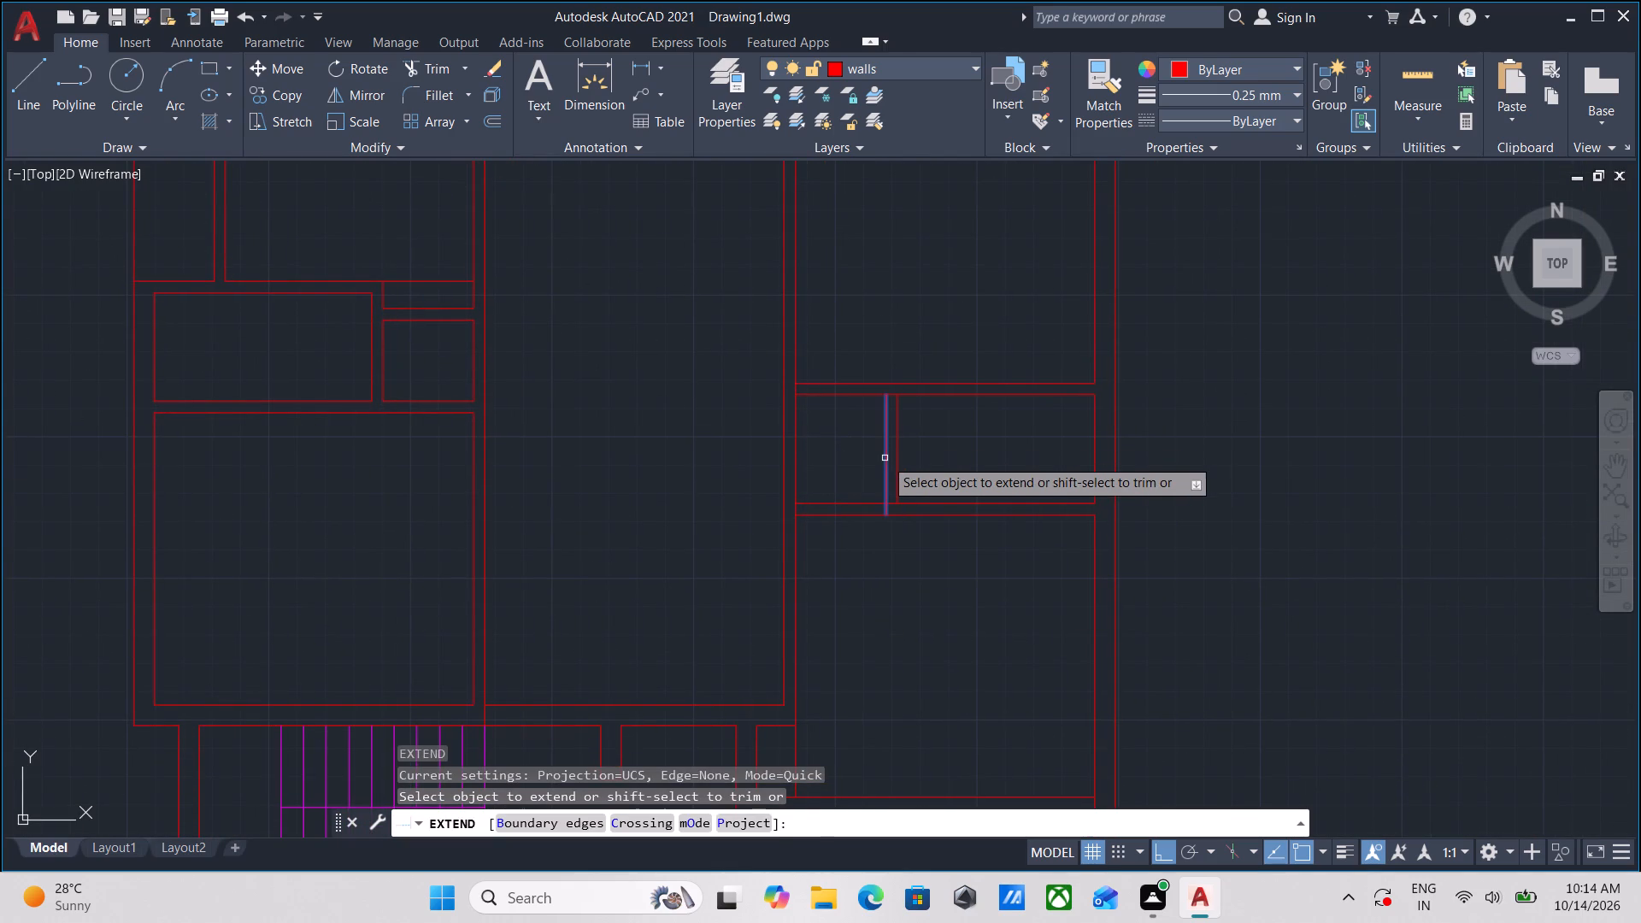
{"action": "left_click", "coordinate": [885, 458]}
{"action": "left_click", "coordinate": [888, 425]}
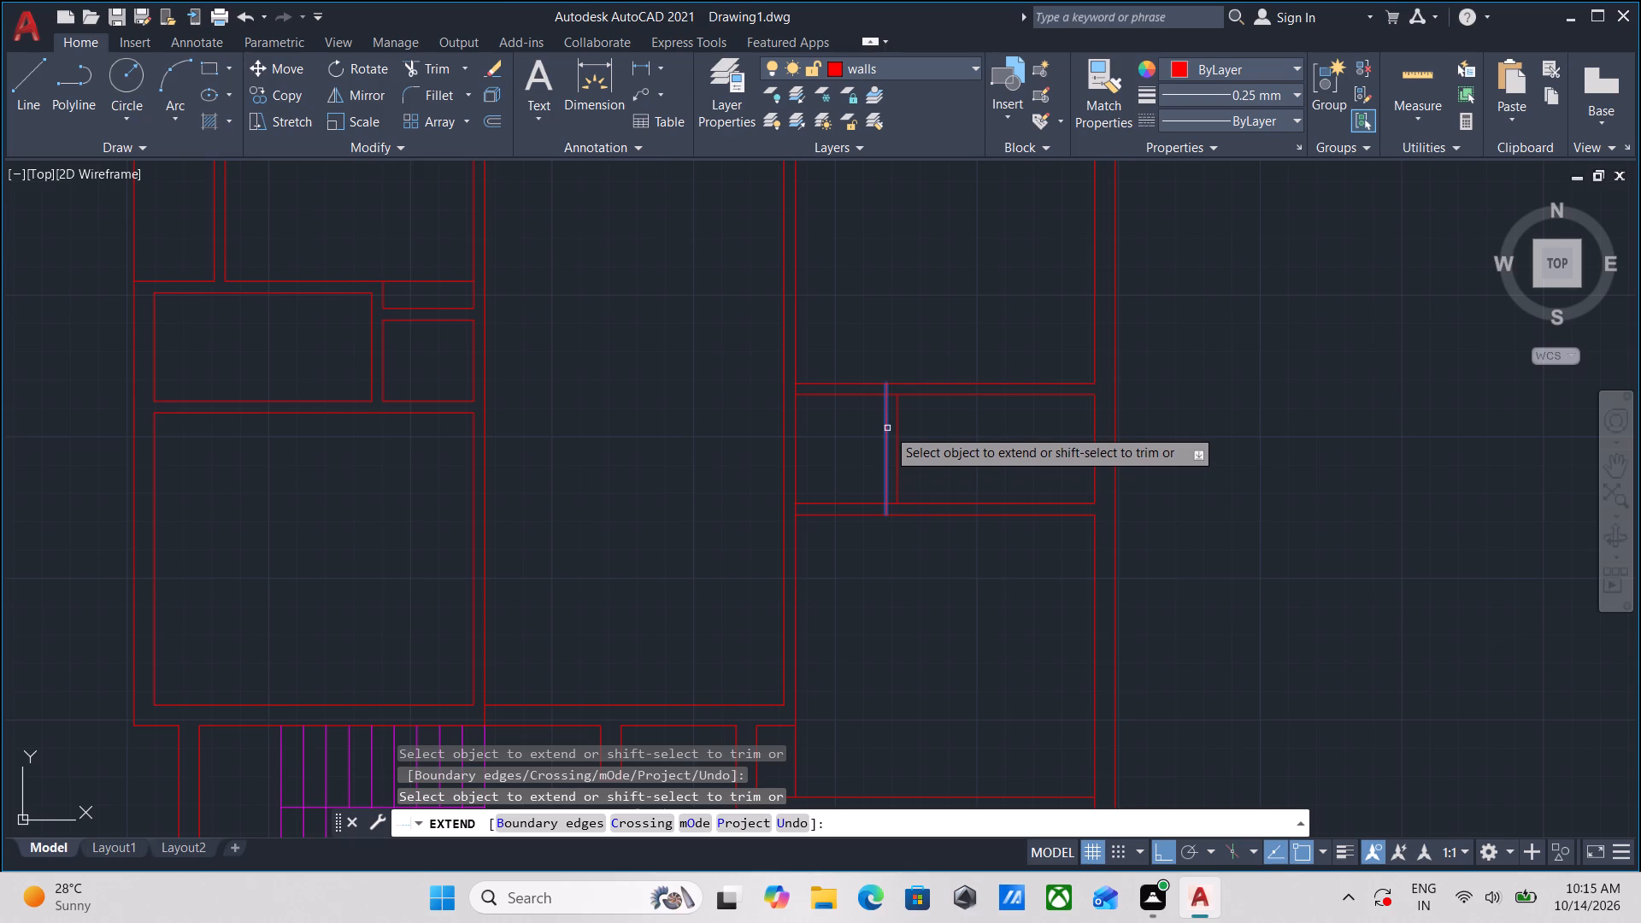
{"action": "left_click", "coordinate": [899, 426]}
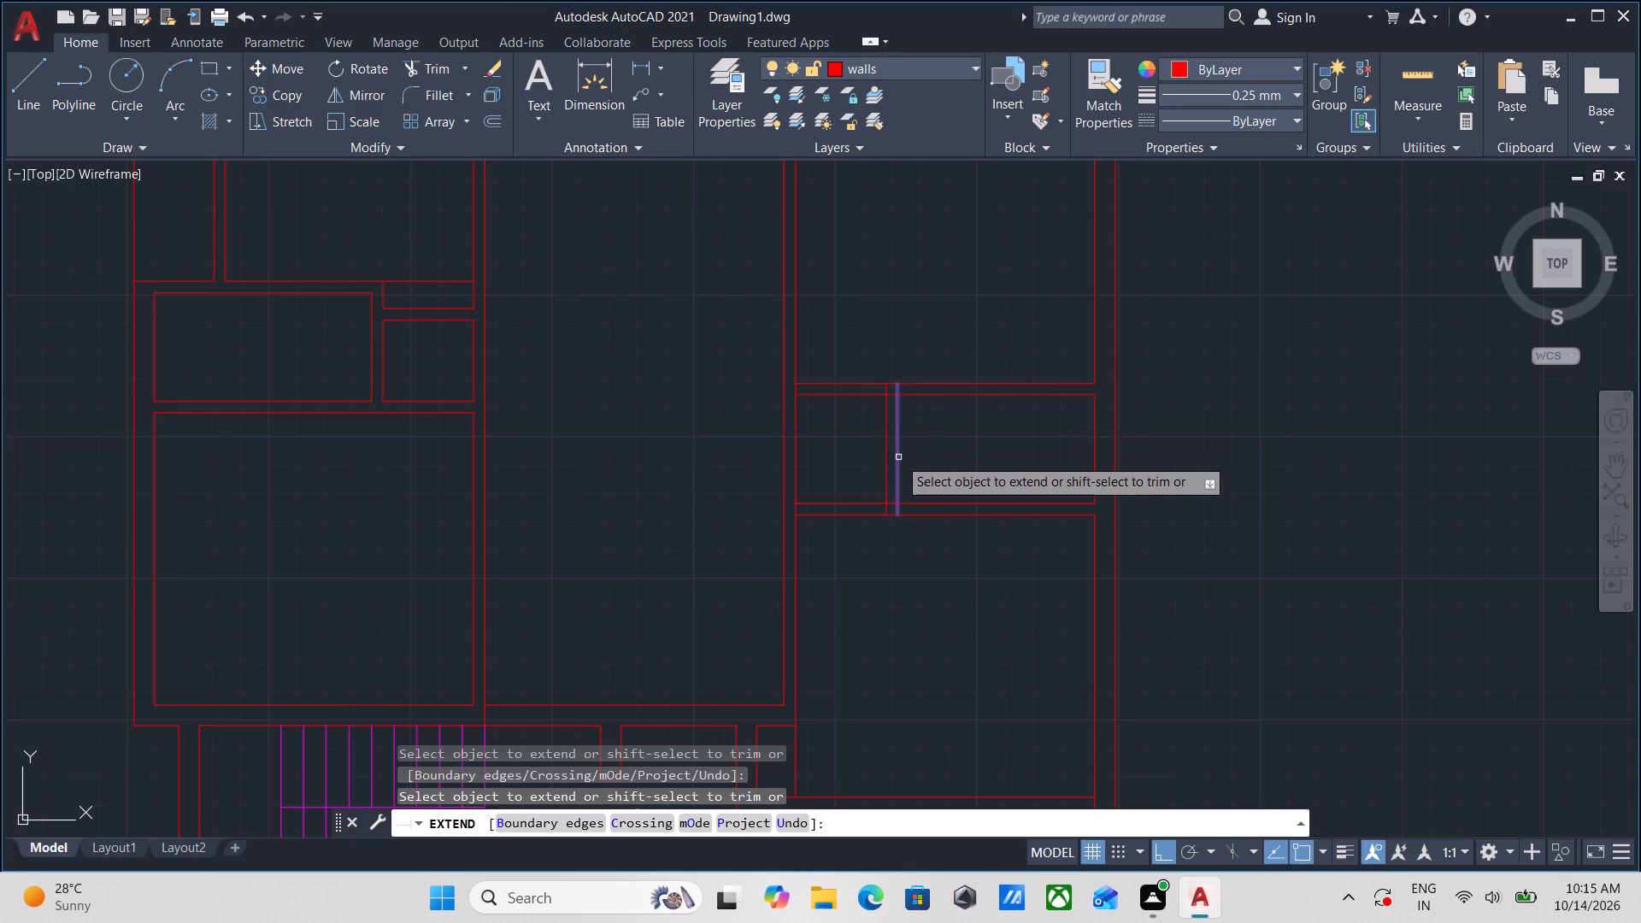
{"action": "left_click", "coordinate": [898, 457]}
{"action": "key", "text": "Escape"}
Trim away both northeast cross walls between the short partition and the central hall's east wall.
{"action": "middle_click_drag", "start_coordinate": [843, 457], "coordinate": [862, 498]}
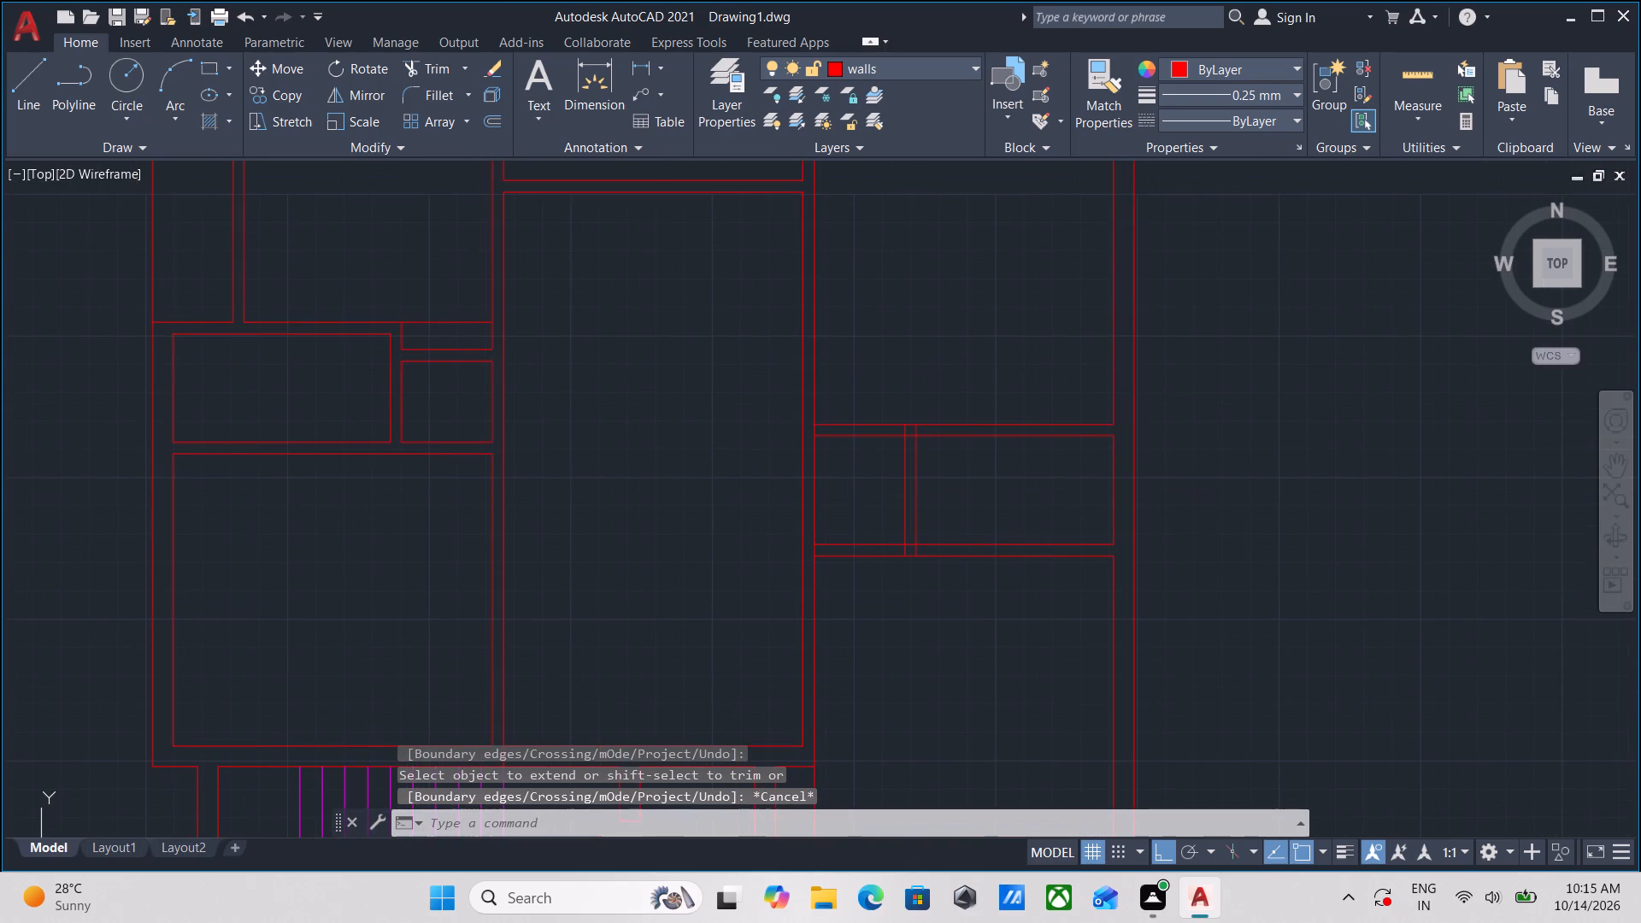
{"action": "type", "text": "tr"}
{"action": "key", "text": "Return"}
{"action": "left_click", "coordinate": [837, 580]}
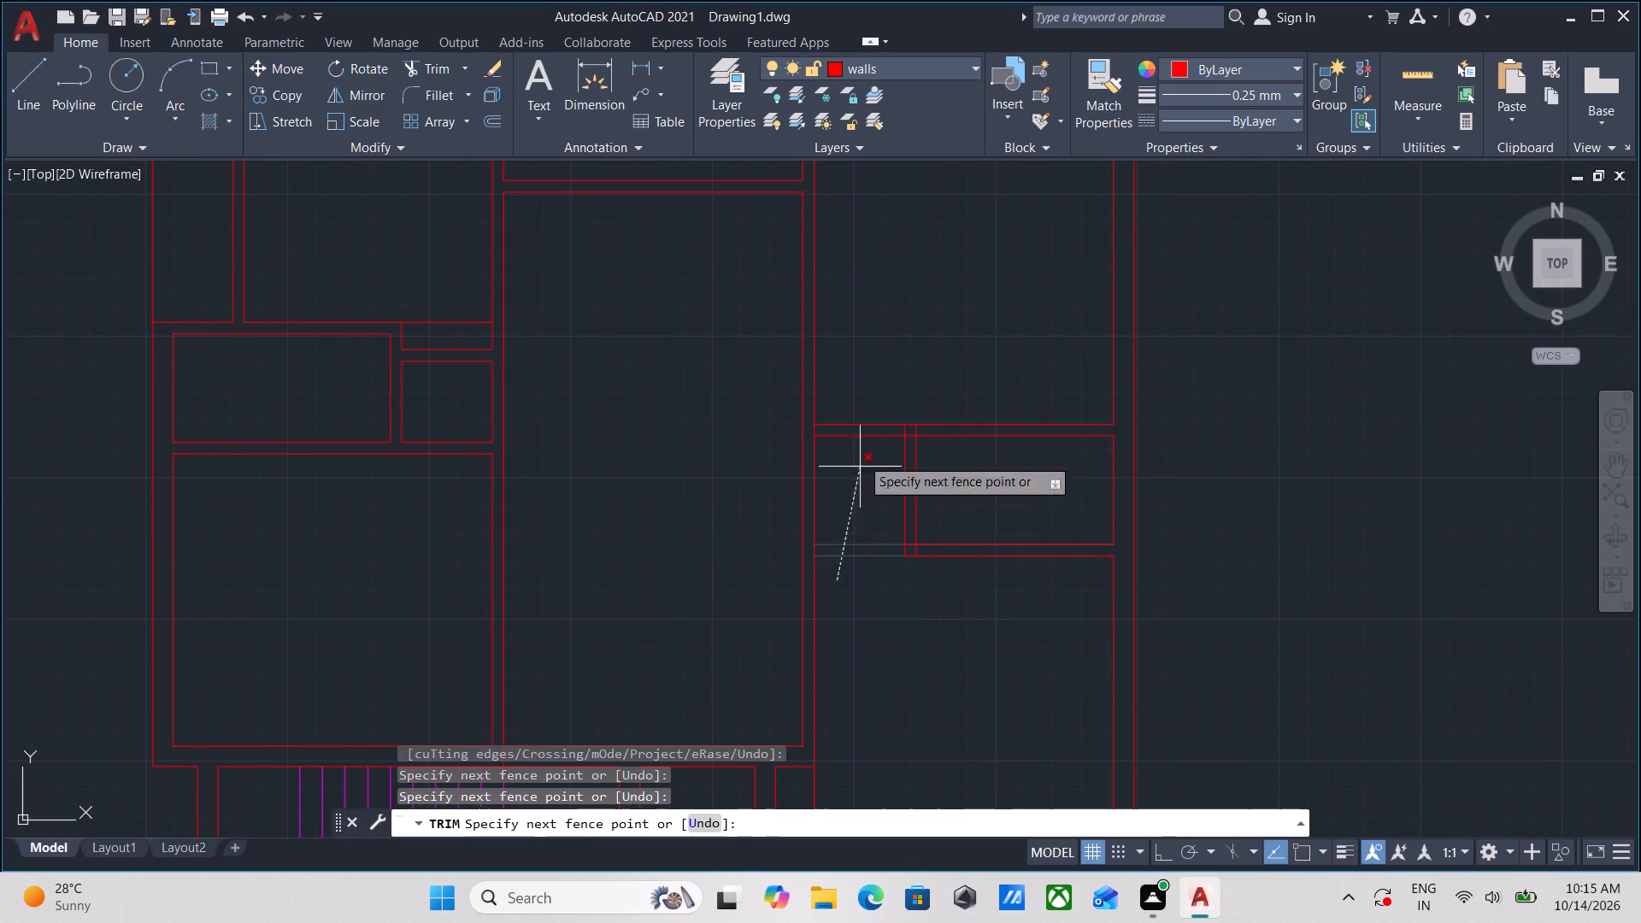
{"action": "left_click", "coordinate": [856, 324]}
Trim the overlapping lines inside the wall thickness at the northwest corner of the small northeast room.
{"action": "scroll", "coordinate": [950, 431], "scroll_direction": "up", "scroll_amount": 3}
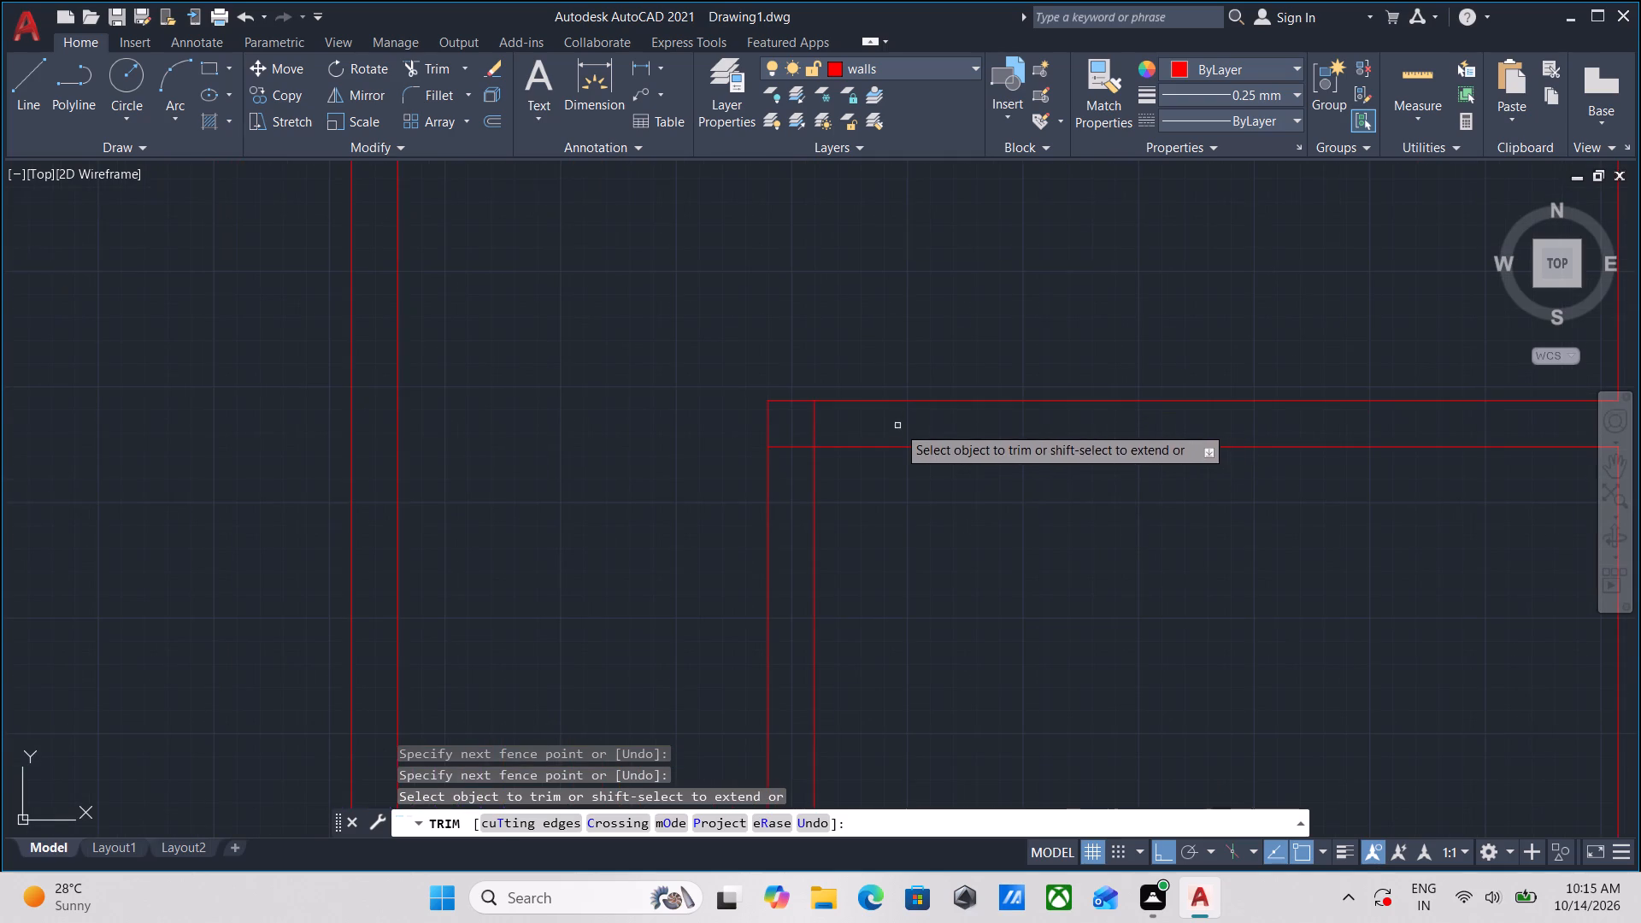
{"action": "left_click", "coordinate": [897, 426]}
{"action": "left_click", "coordinate": [798, 426]}
{"action": "left_click", "coordinate": [795, 423]}
{"action": "left_click", "coordinate": [781, 504]}
{"action": "scroll", "coordinate": [785, 502], "scroll_direction": "down", "scroll_amount": 2}
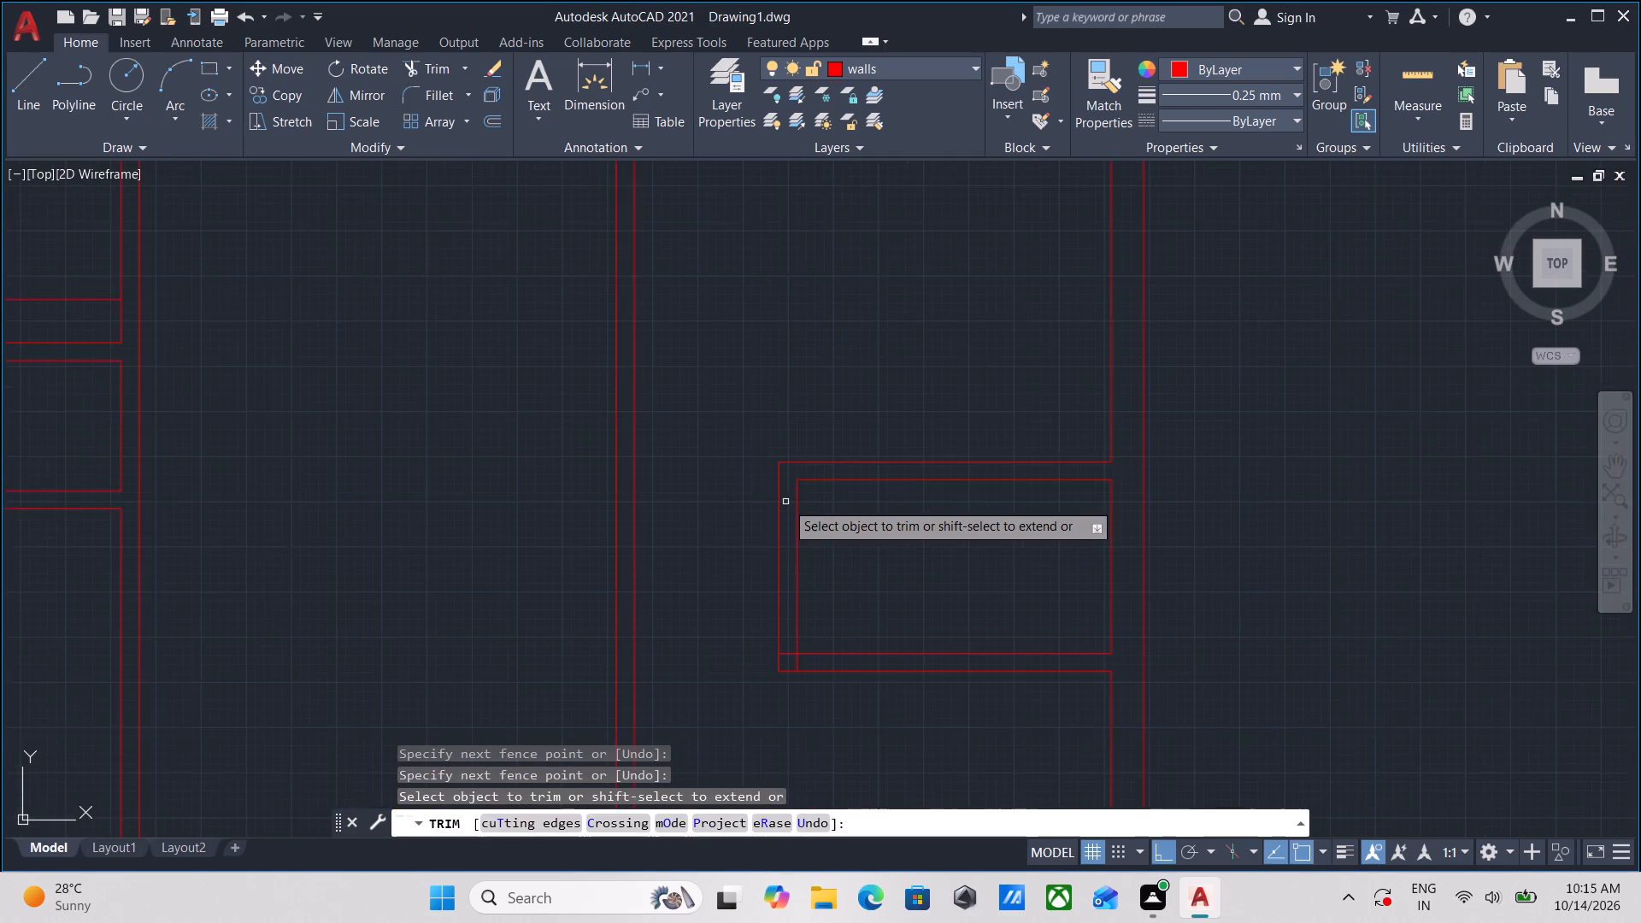
Trim the overlapping lines inside the wall thickness at the southwest corner of the small northeast room.
{"action": "middle_click_drag", "start_coordinate": [785, 502], "coordinate": [787, 323]}
{"action": "scroll", "coordinate": [764, 494], "scroll_direction": "up", "scroll_amount": 4}
{"action": "left_click", "coordinate": [850, 285]}
{"action": "left_click", "coordinate": [850, 367]}
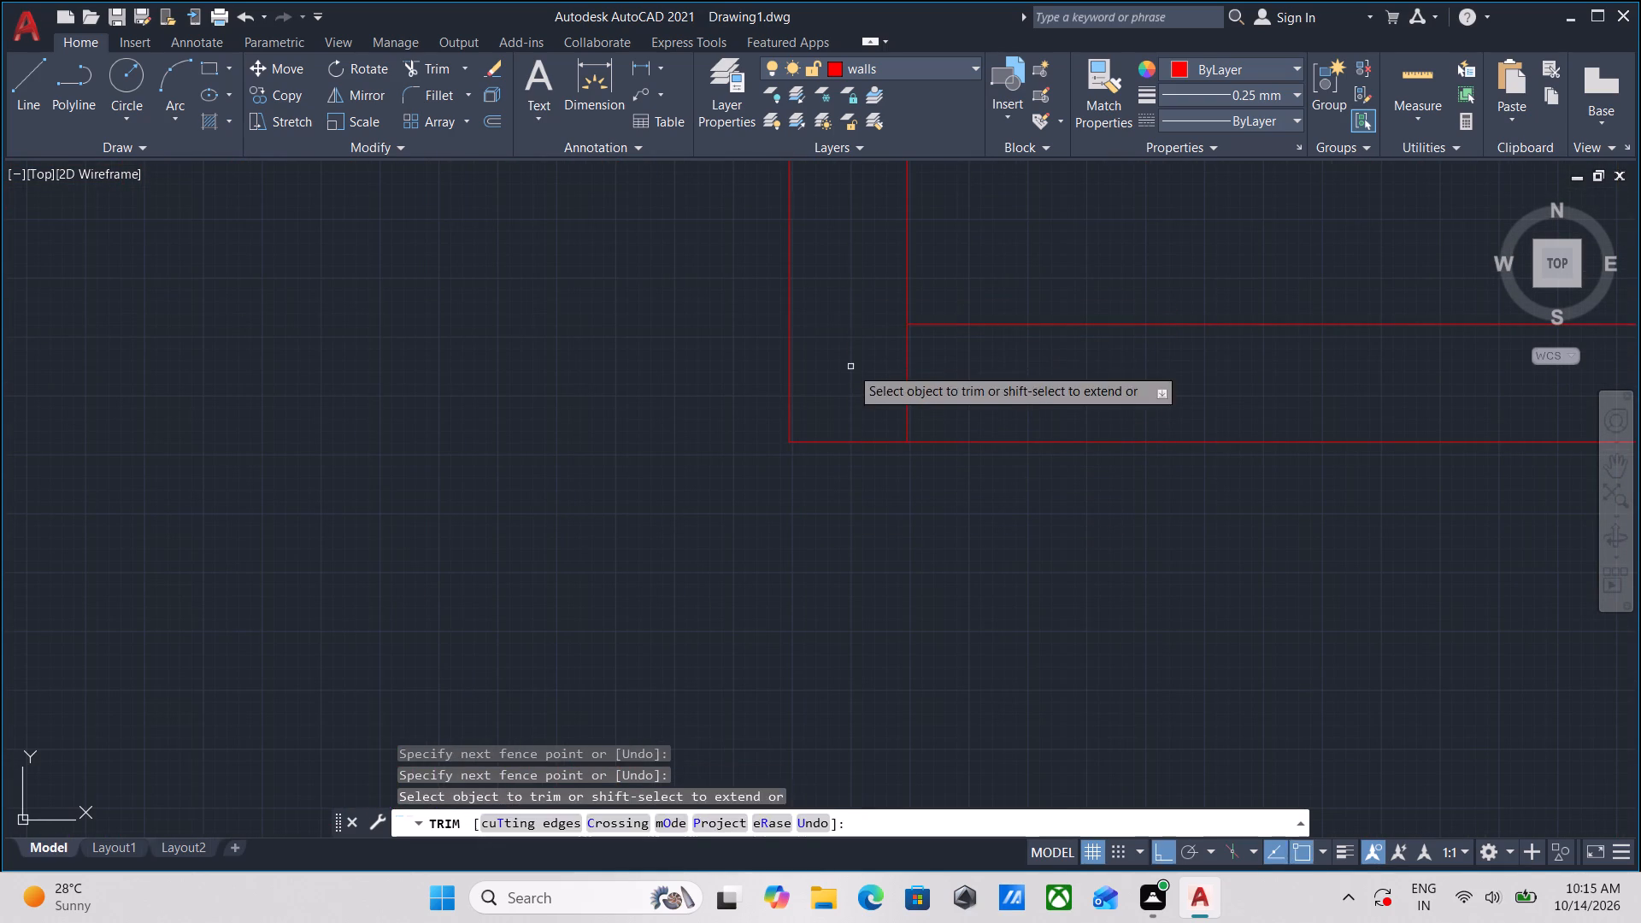
{"action": "left_click_drag", "start_coordinate": [829, 387], "coordinate": [862, 380]}
{"action": "left_click", "coordinate": [1003, 375]}
{"action": "left_click", "coordinate": [867, 381]}
{"action": "scroll", "coordinate": [867, 381], "scroll_direction": "down", "scroll_amount": 6}
Extend both faces of the short partition in the southeast block to the outer faces of the cross walls north and south of it.
{"action": "scroll", "coordinate": [937, 551], "scroll_direction": "down", "scroll_amount": 1}
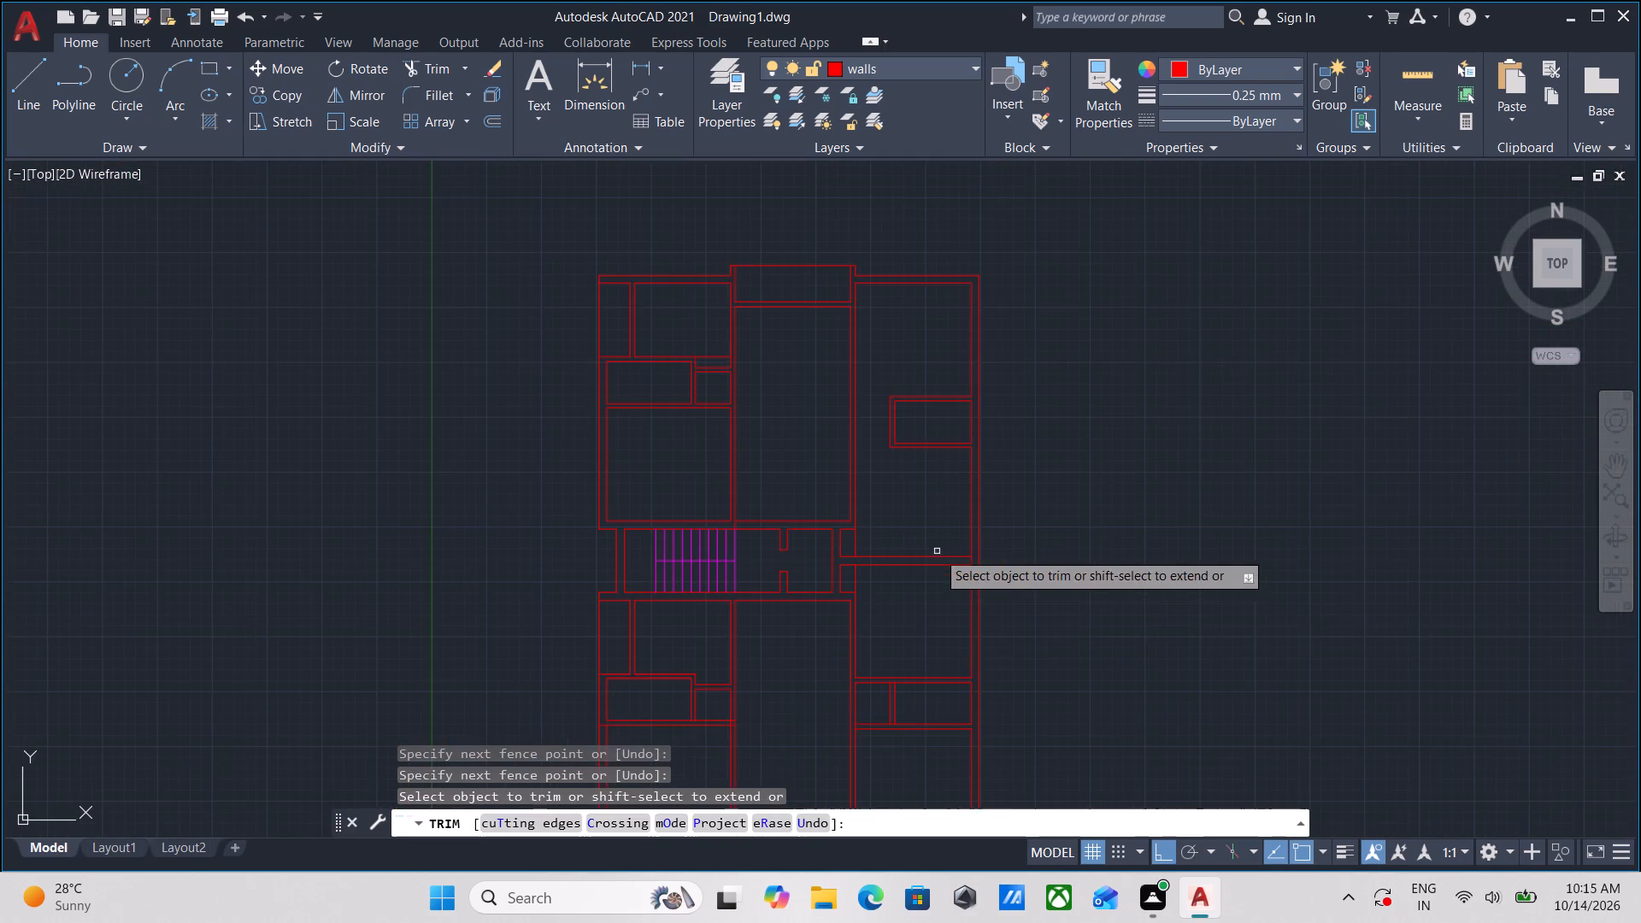
{"action": "middle_click_drag", "start_coordinate": [899, 523], "coordinate": [893, 425]}
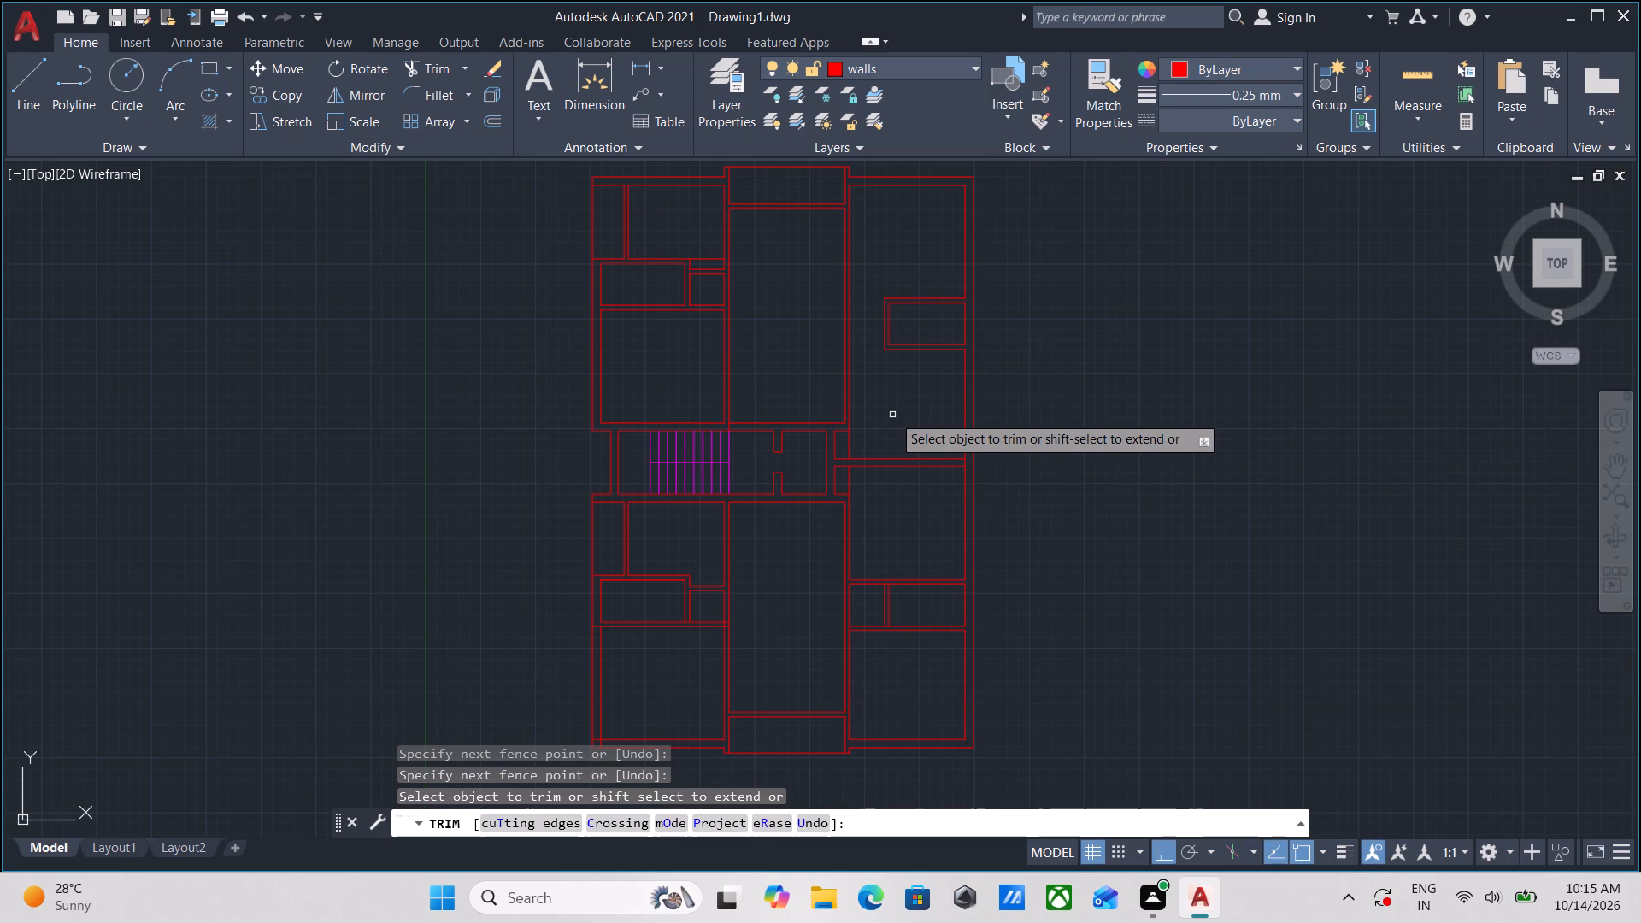
{"action": "scroll", "coordinate": [892, 397], "scroll_direction": "up", "scroll_amount": 2}
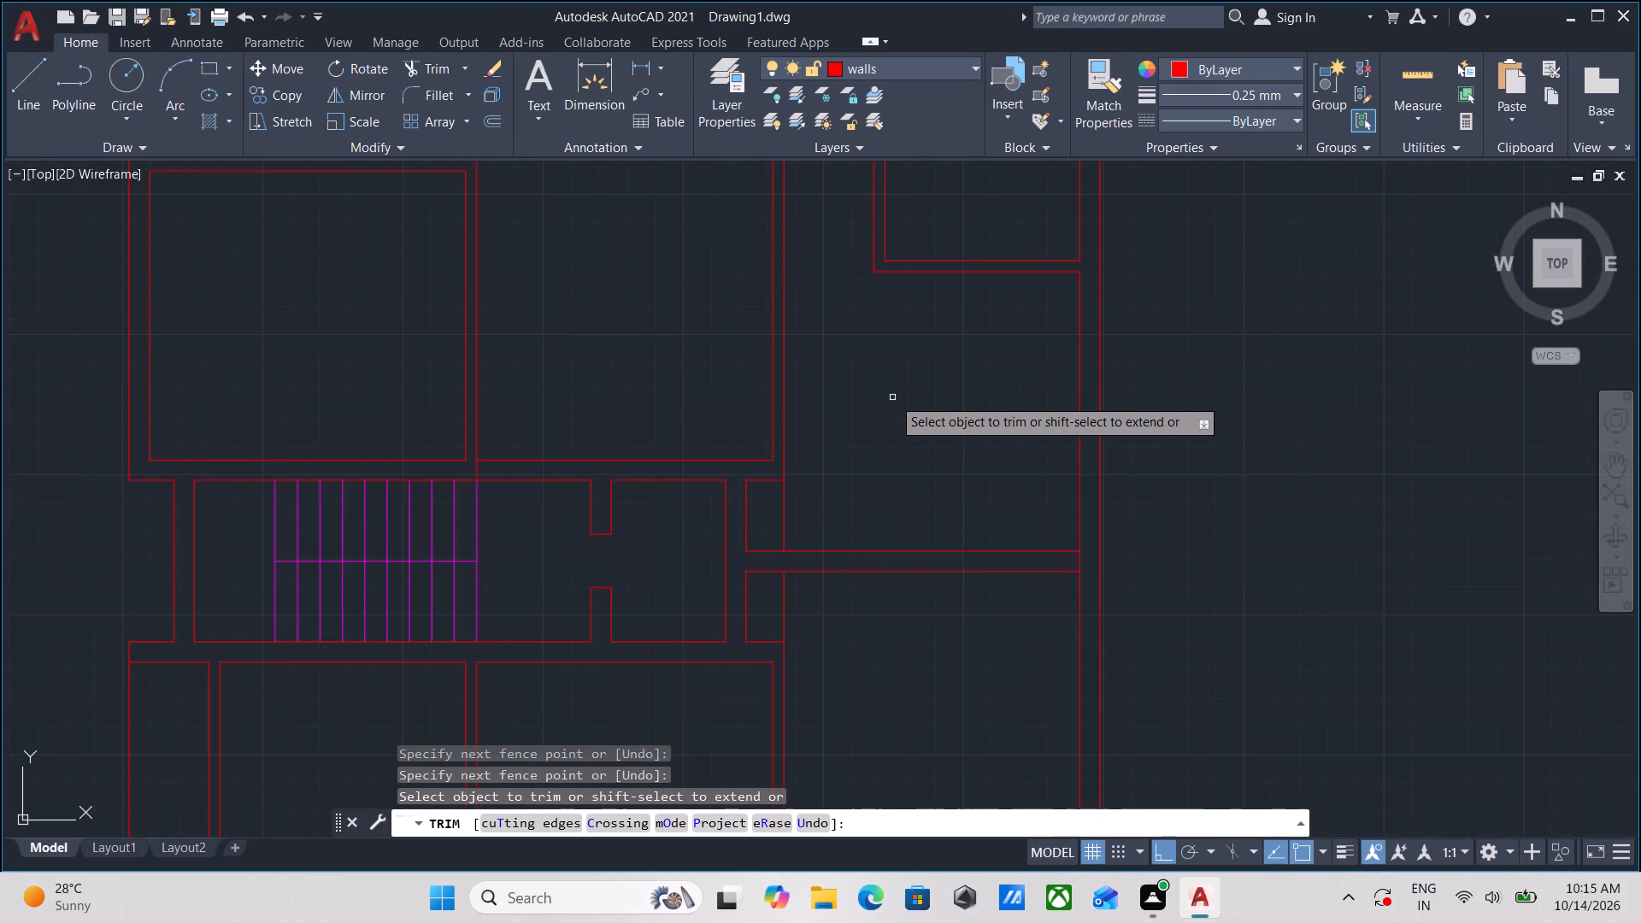
{"action": "scroll", "coordinate": [891, 402], "scroll_direction": "down", "scroll_amount": 1}
{"action": "middle_click_drag", "start_coordinate": [891, 405], "coordinate": [893, 364]}
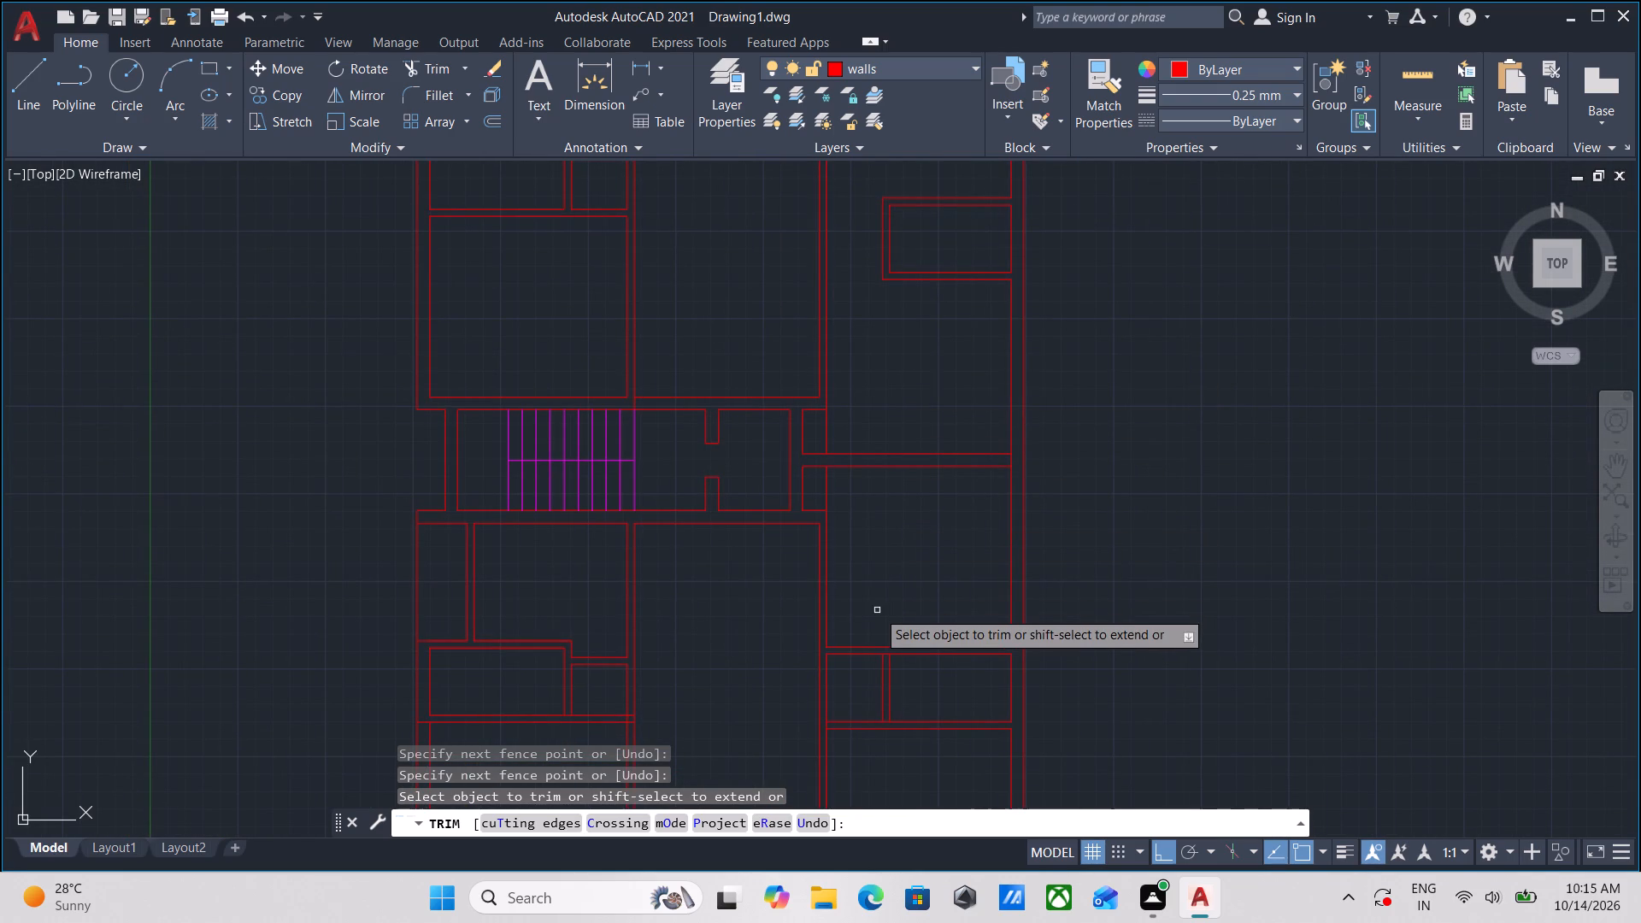
{"action": "middle_click_drag", "start_coordinate": [879, 567], "coordinate": [905, 338]}
{"action": "scroll", "coordinate": [930, 447], "scroll_direction": "up", "scroll_amount": 2}
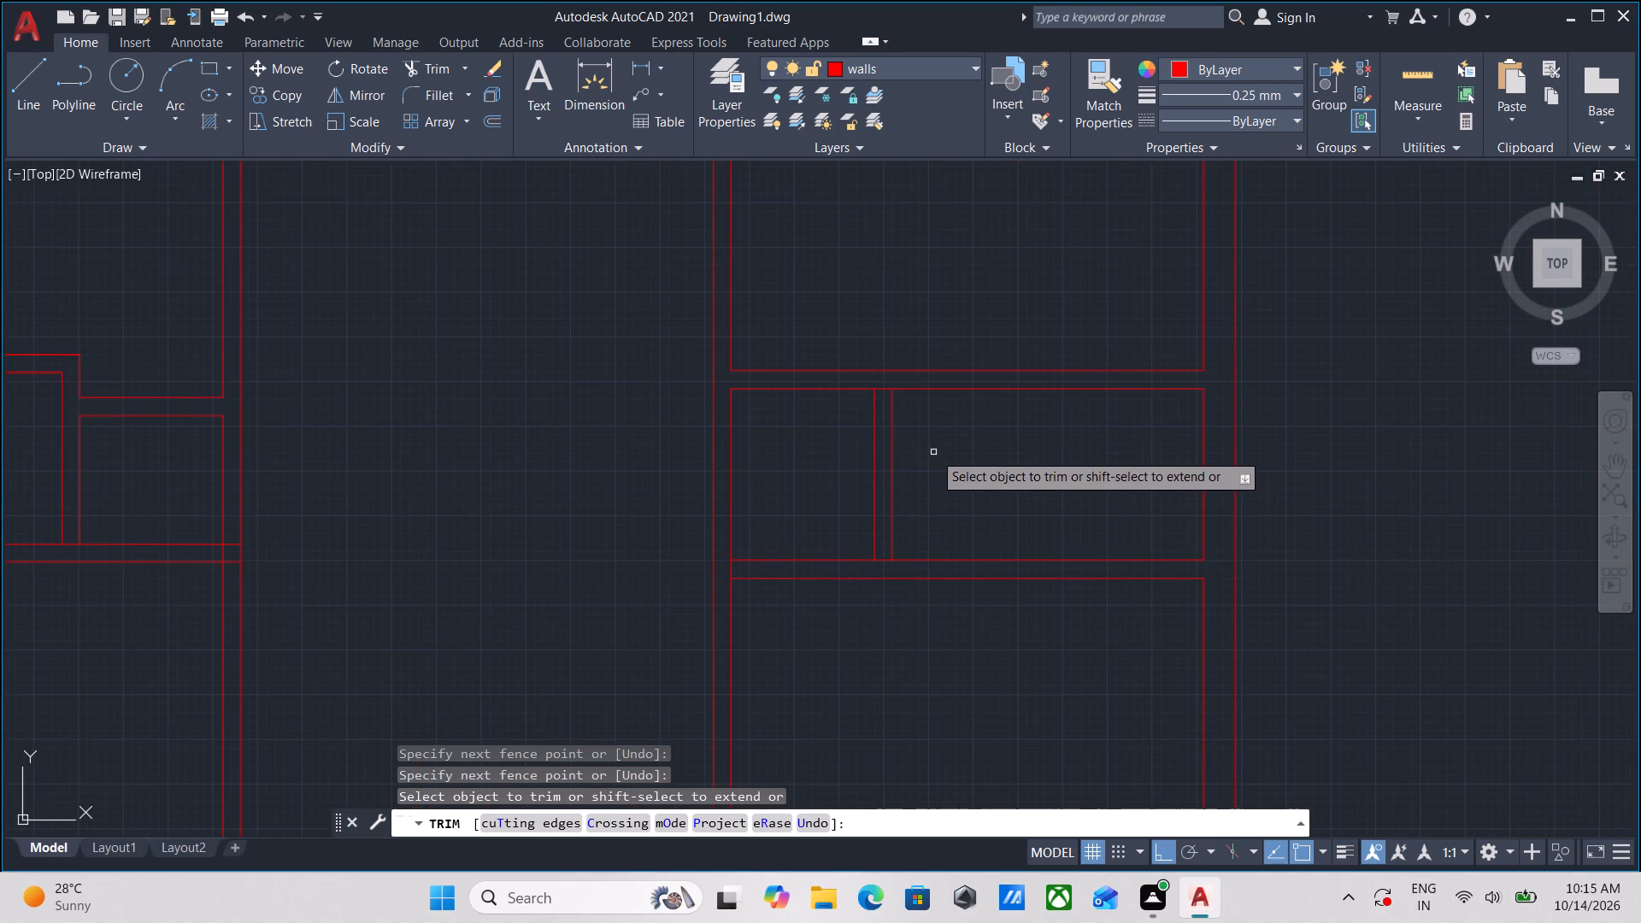
{"action": "key", "text": "Escape"}
{"action": "middle_click_drag", "start_coordinate": [933, 452], "coordinate": [909, 488]}
{"action": "type", "text": "ex"}
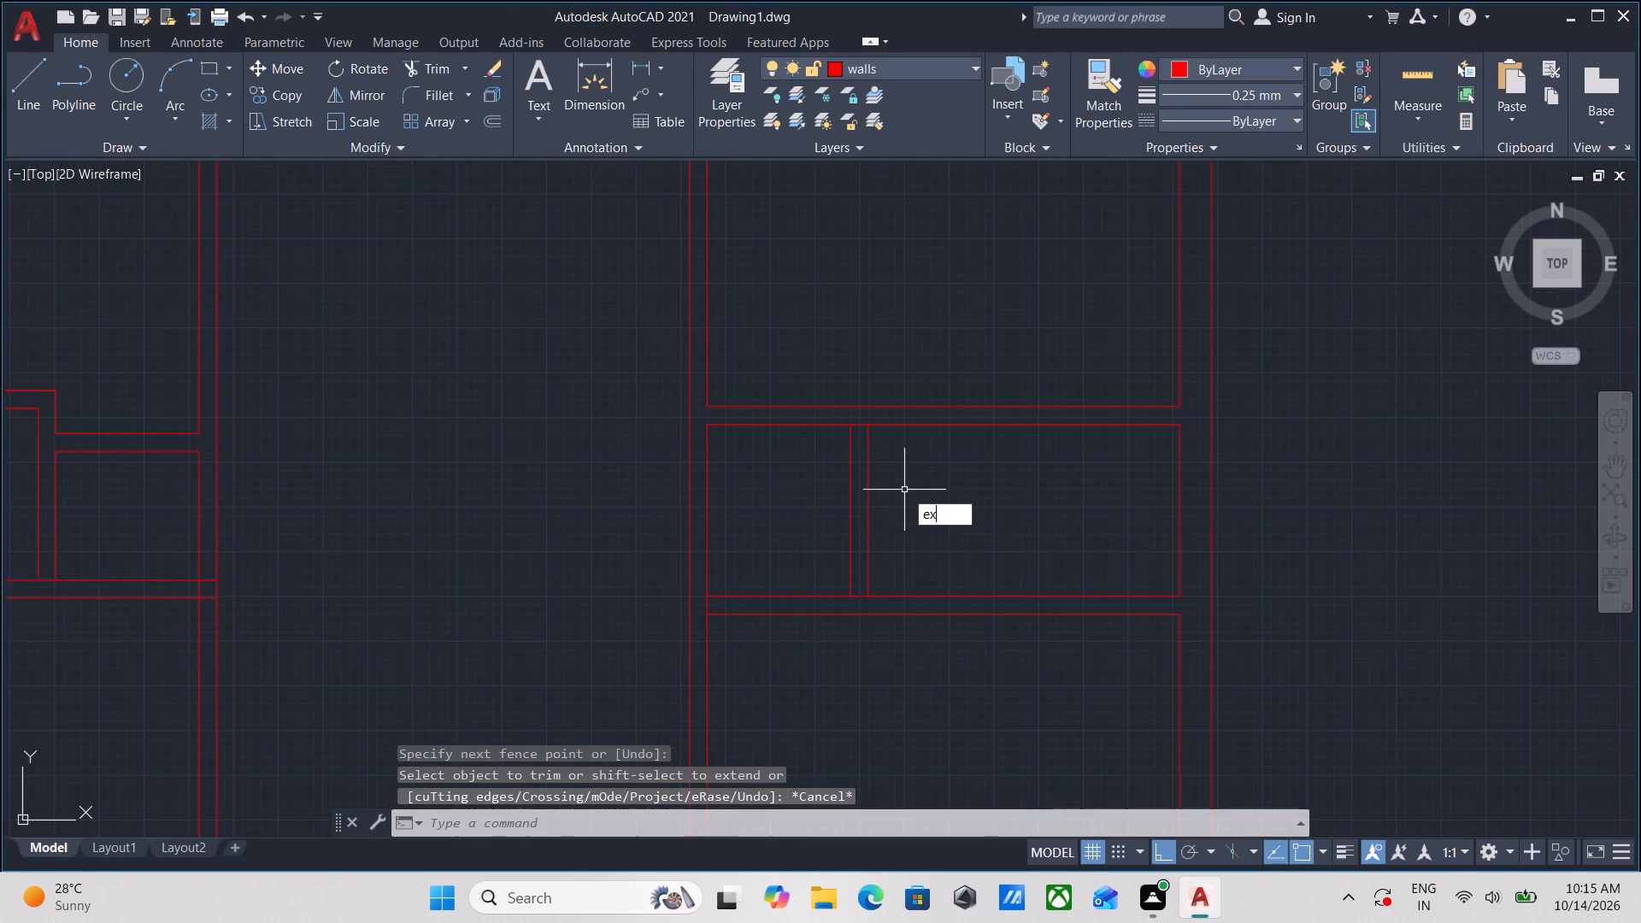
{"action": "key", "text": "Return"}
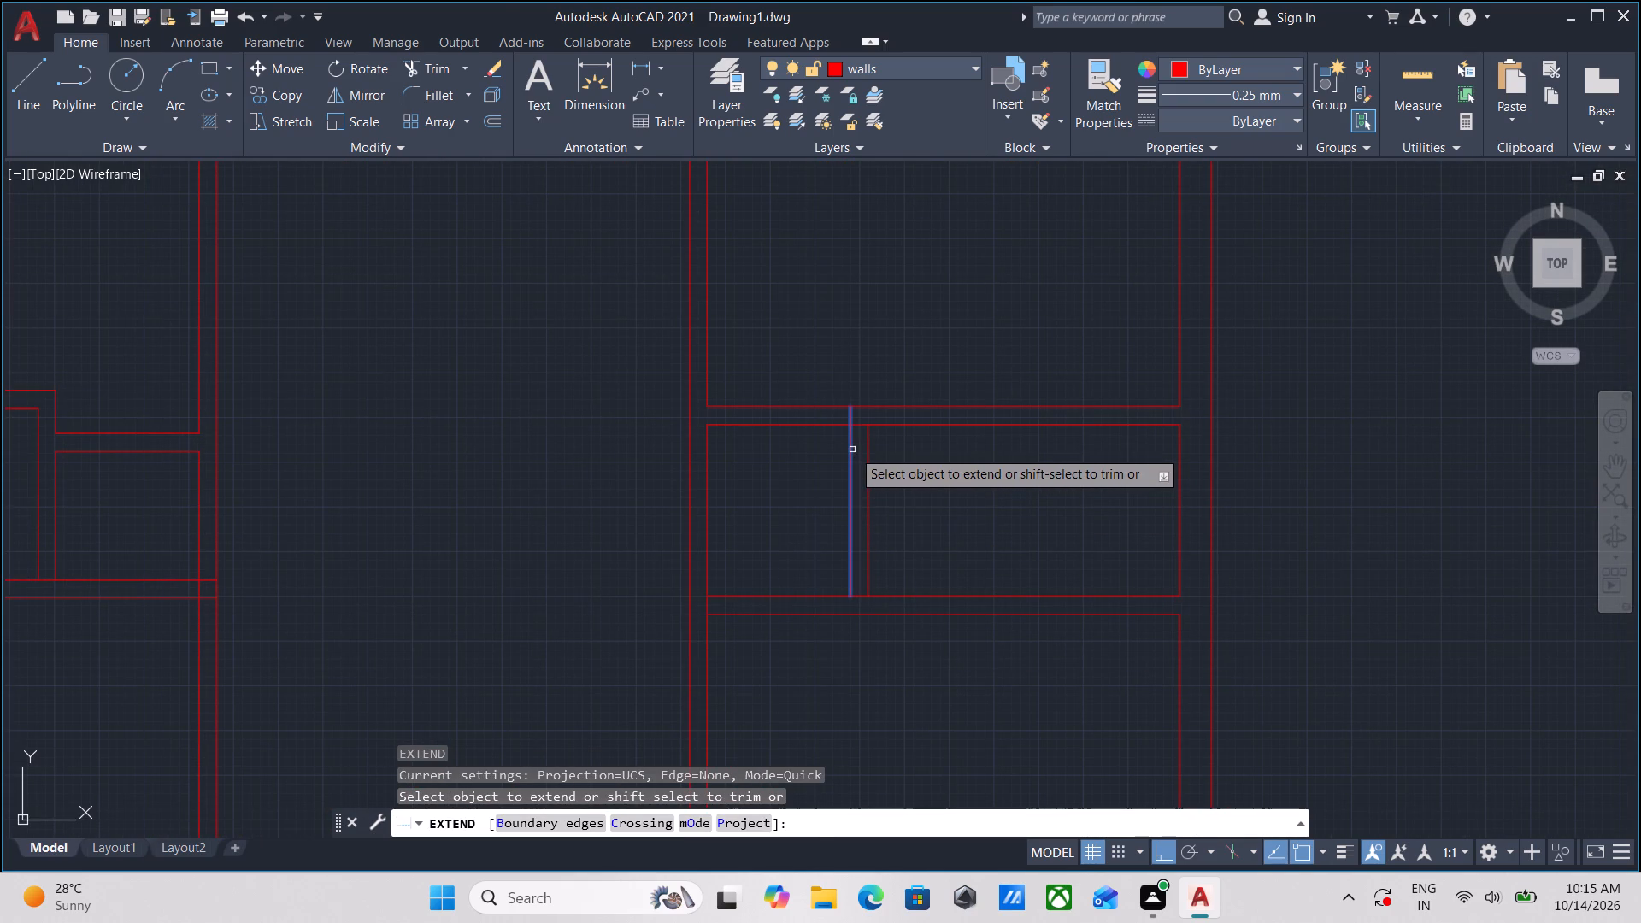
{"action": "left_click", "coordinate": [852, 450]}
{"action": "left_click", "coordinate": [850, 540]}
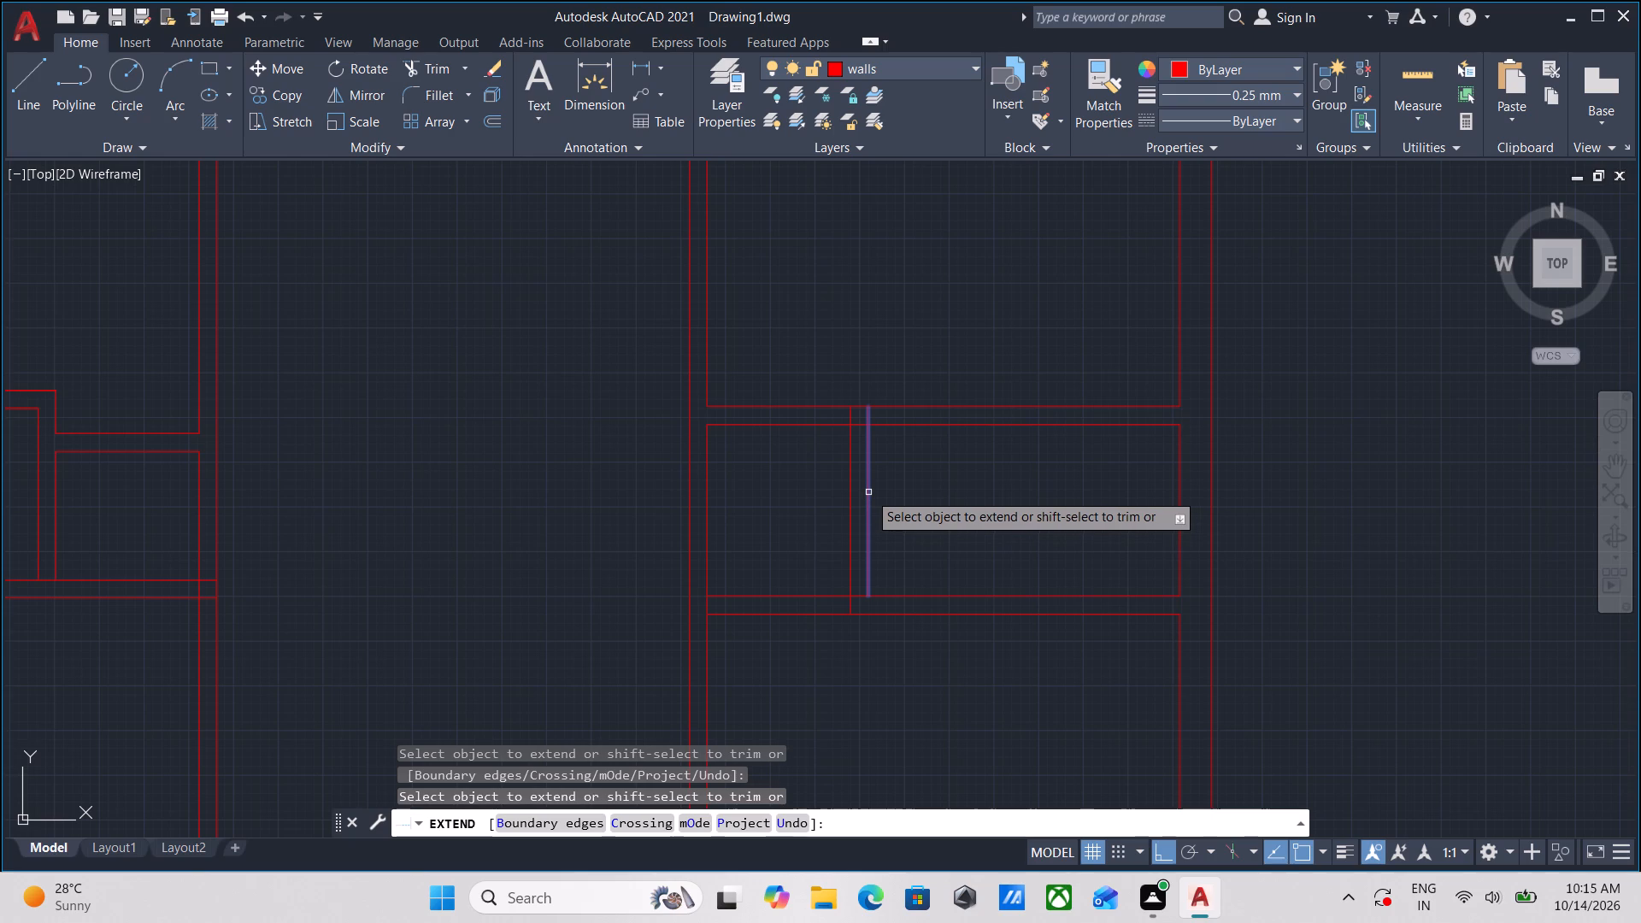
{"action": "left_click", "coordinate": [868, 492]}
{"action": "left_click", "coordinate": [868, 569]}
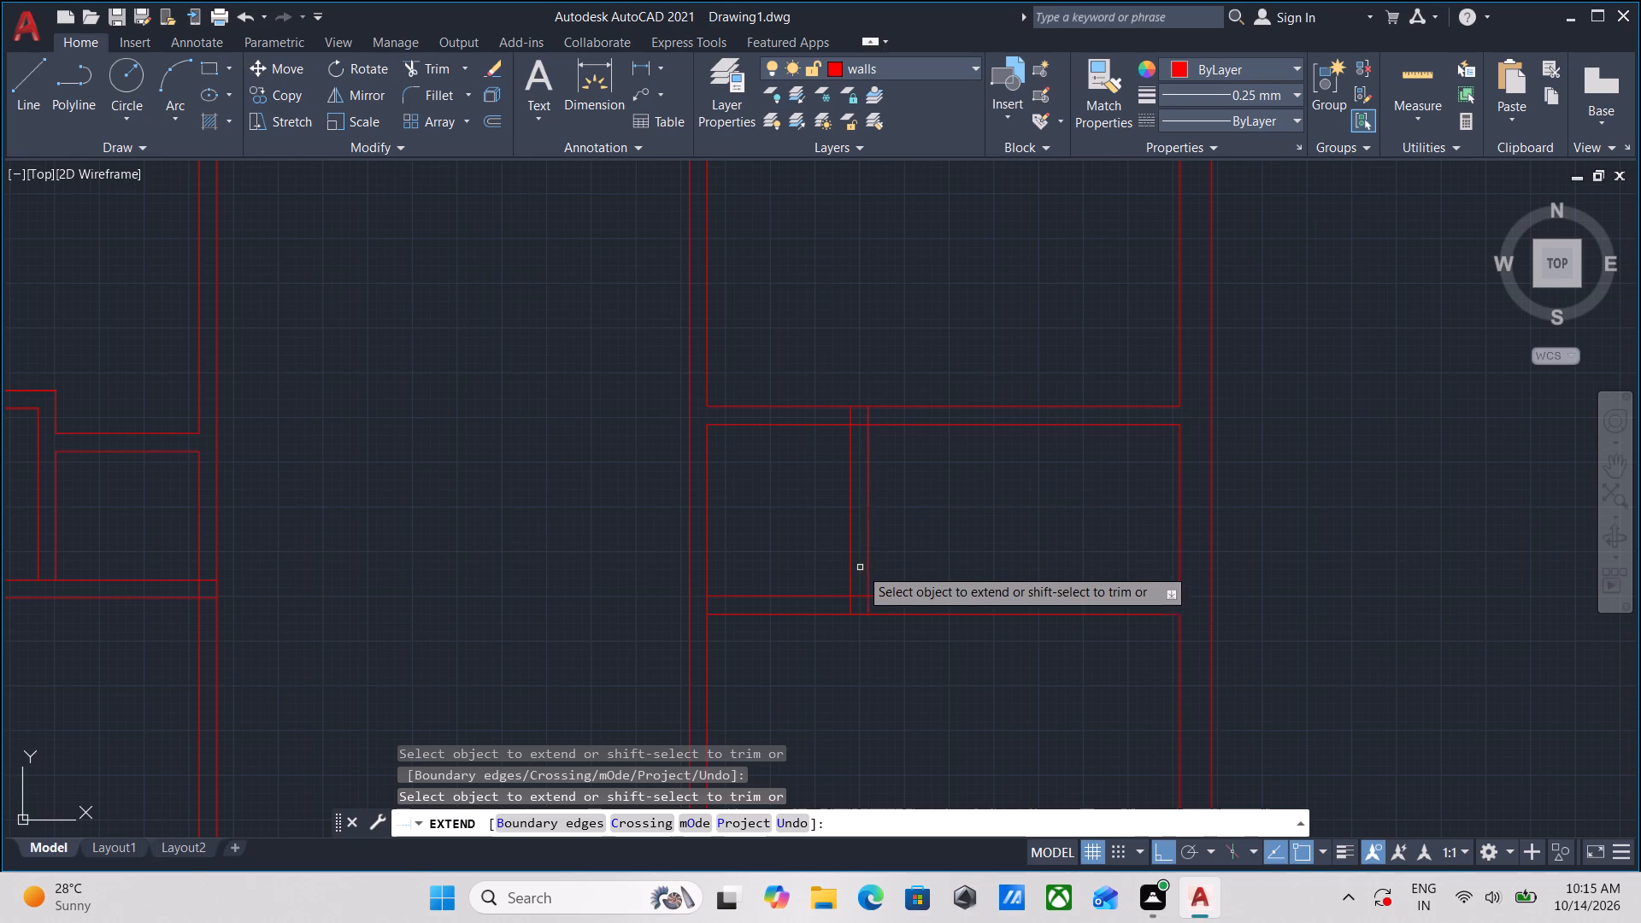
{"action": "key", "text": "Escape"}
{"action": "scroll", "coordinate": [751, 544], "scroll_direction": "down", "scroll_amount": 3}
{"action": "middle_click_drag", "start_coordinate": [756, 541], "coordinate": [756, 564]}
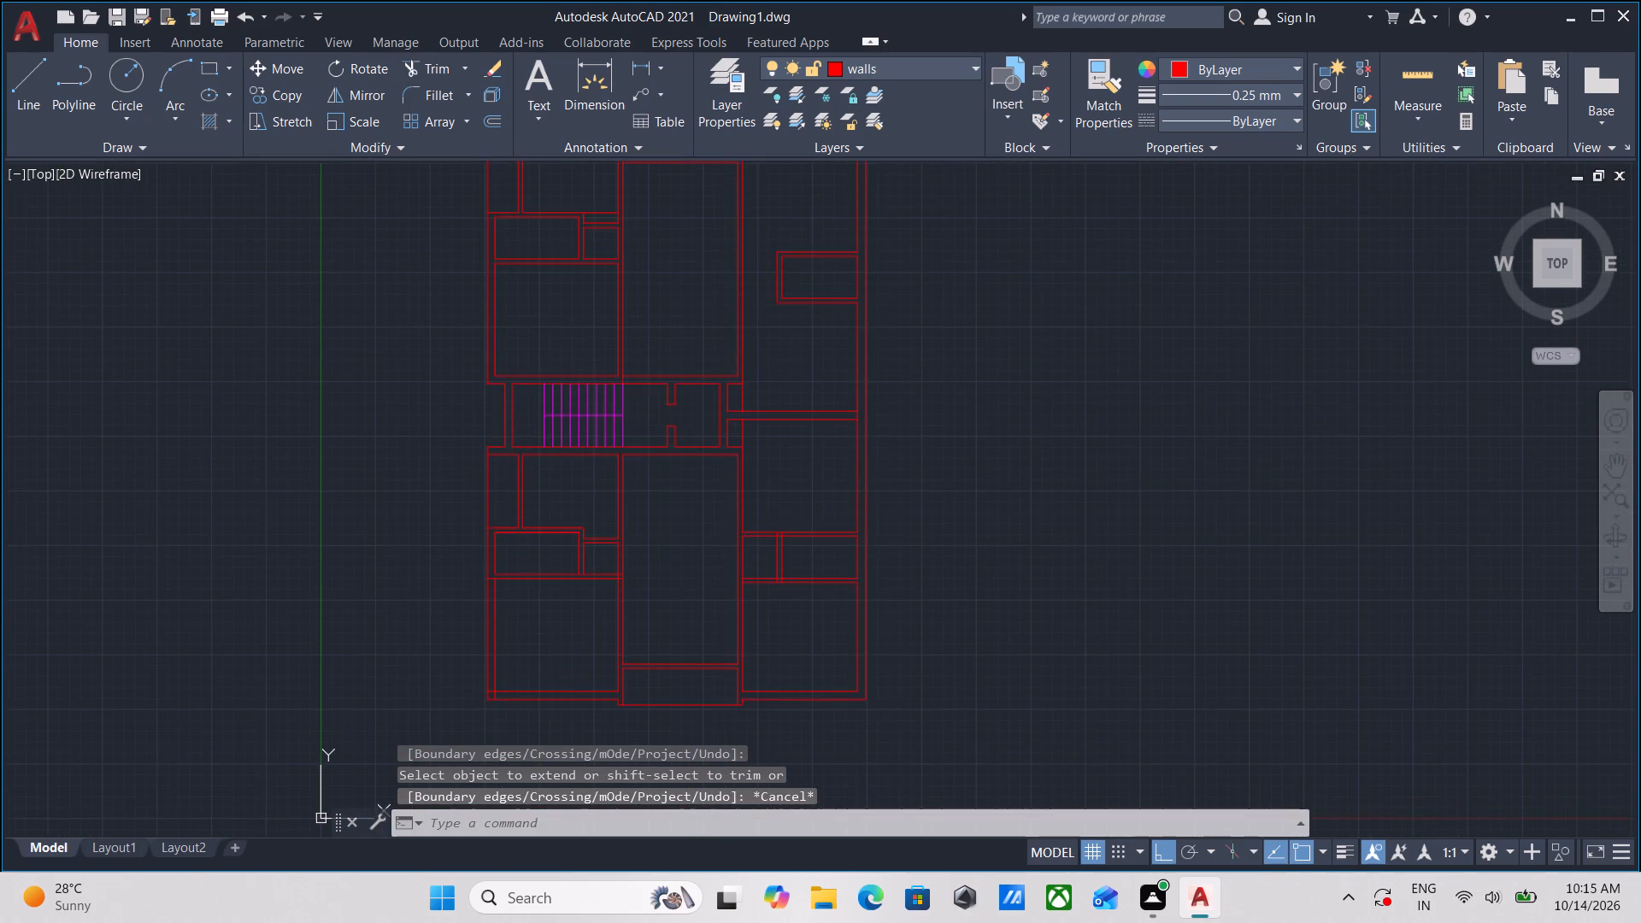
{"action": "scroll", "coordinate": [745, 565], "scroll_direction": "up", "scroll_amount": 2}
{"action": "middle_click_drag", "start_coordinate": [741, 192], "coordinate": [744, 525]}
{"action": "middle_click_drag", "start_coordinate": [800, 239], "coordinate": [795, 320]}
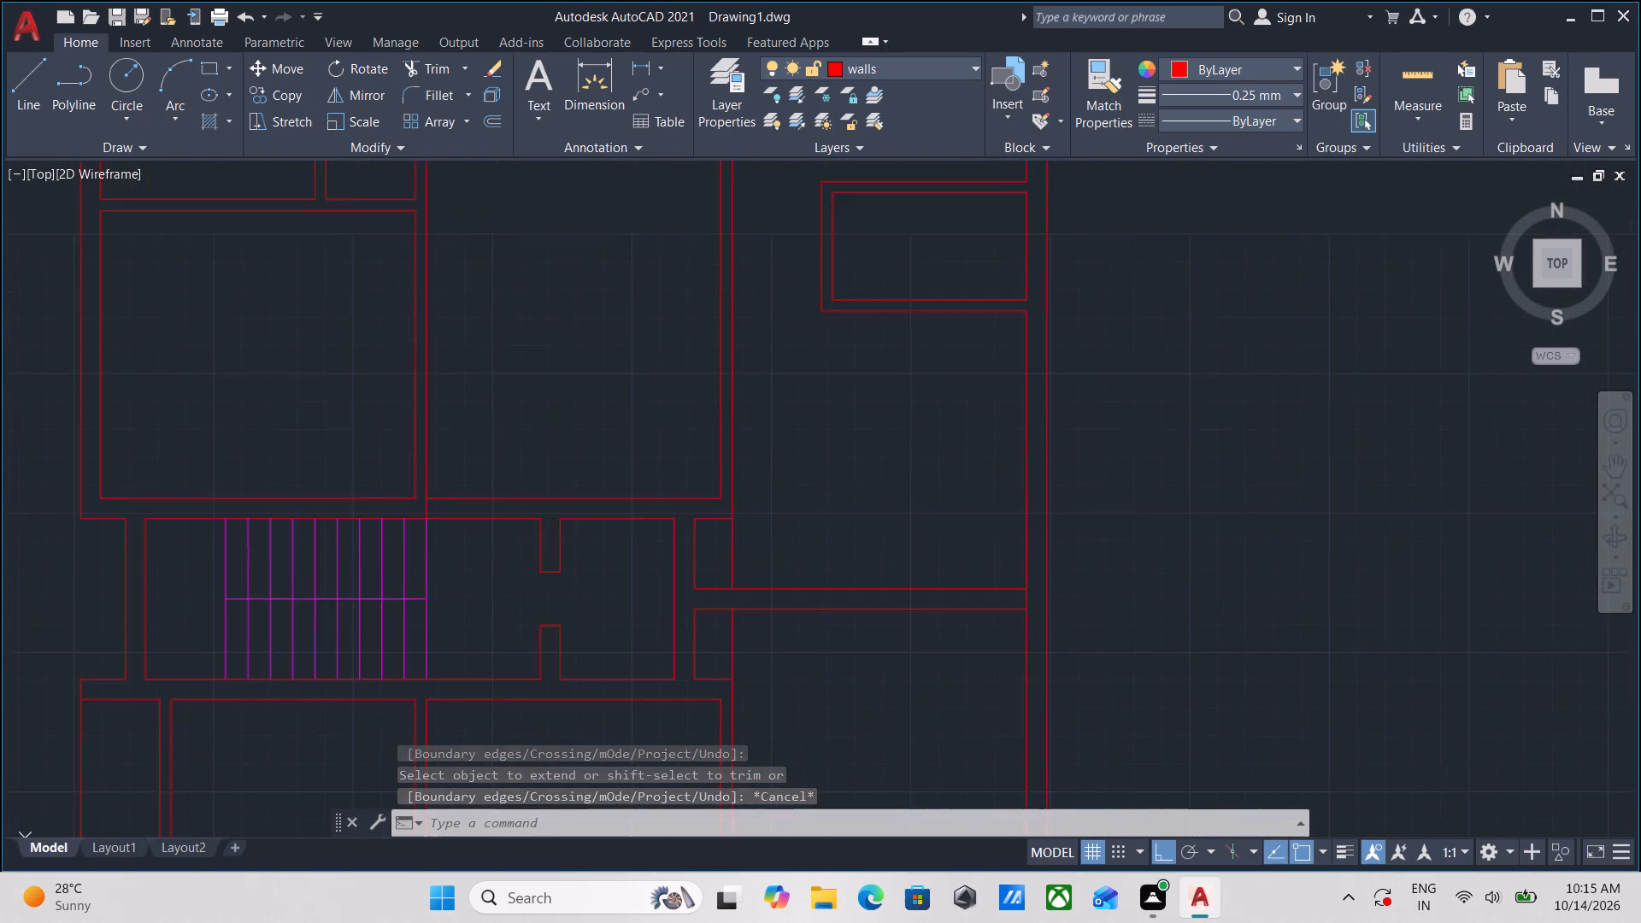
Extend the east face of the central hall's east wall north across the gap at the southeast block's north cross wall.
{"action": "scroll", "coordinate": [791, 320], "scroll_direction": "up", "scroll_amount": 3}
{"action": "scroll", "coordinate": [731, 325], "scroll_direction": "down", "scroll_amount": 4}
{"action": "middle_click_drag", "start_coordinate": [735, 373], "coordinate": [783, 116]}
{"action": "scroll", "coordinate": [791, 512], "scroll_direction": "up", "scroll_amount": 2}
{"action": "middle_click_drag", "start_coordinate": [744, 441], "coordinate": [759, 459]}
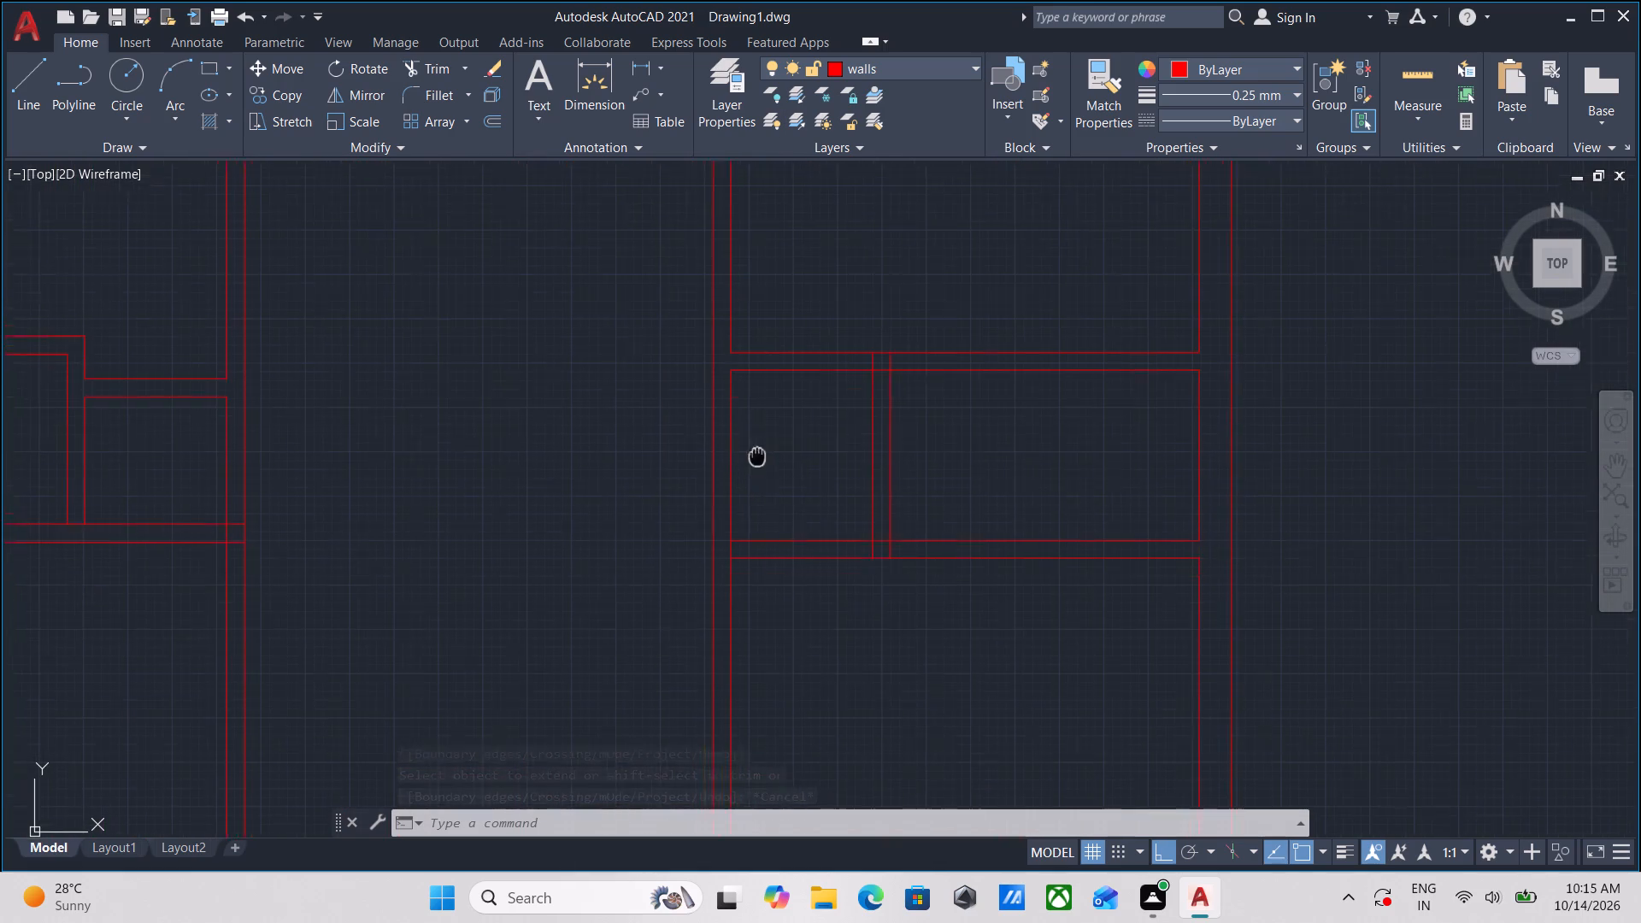
{"action": "middle_click_drag", "start_coordinate": [759, 459], "coordinate": [767, 490]}
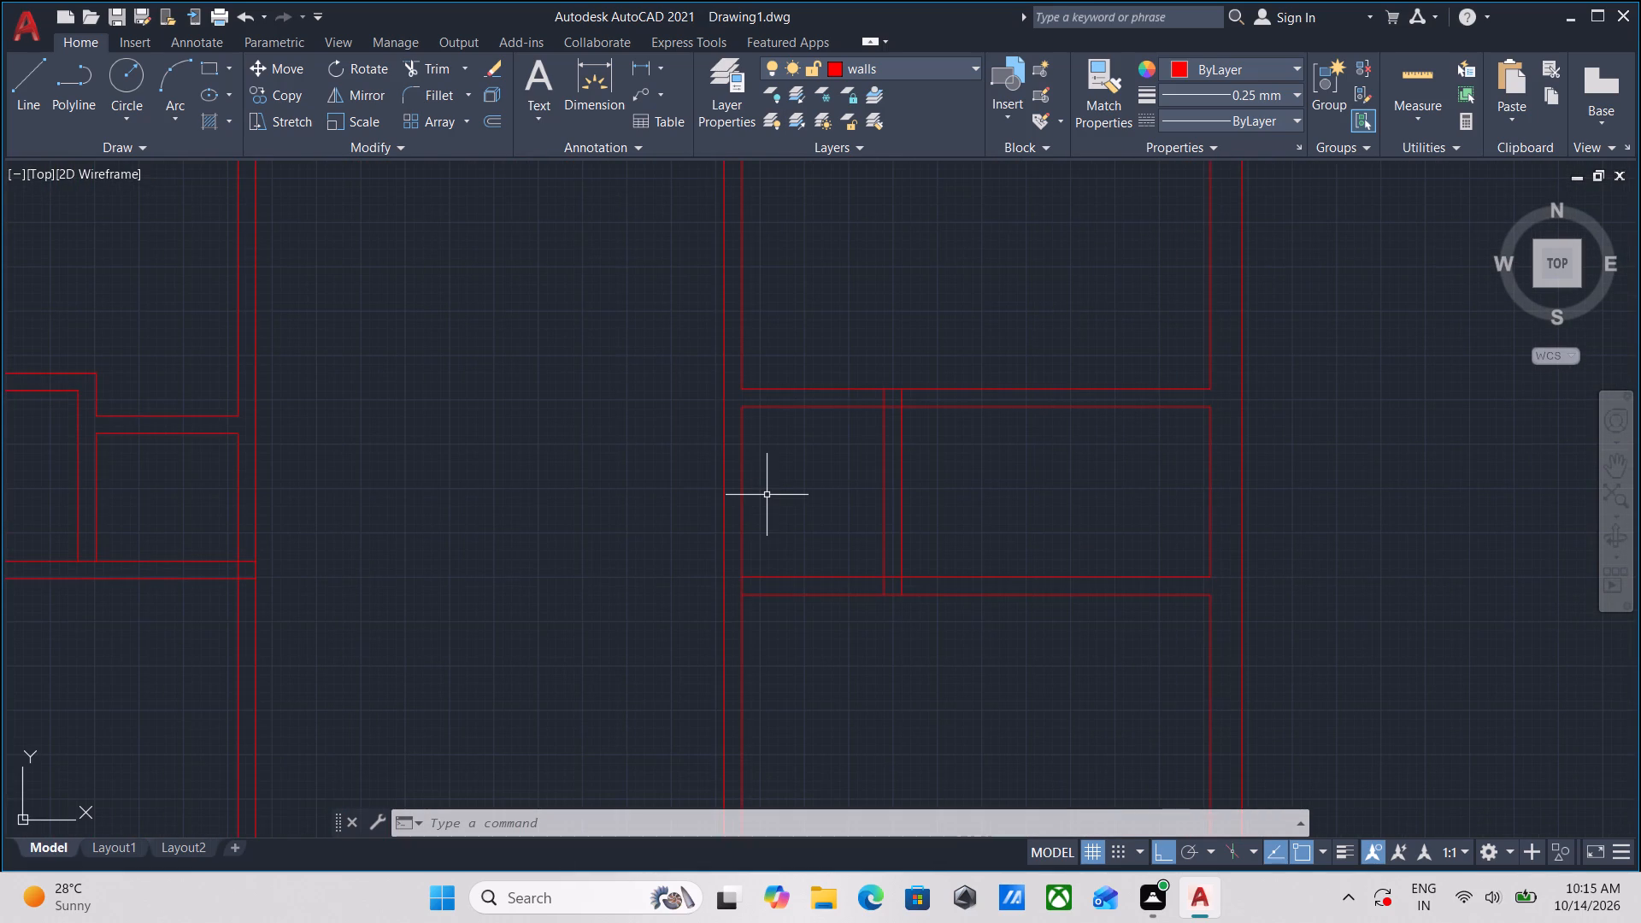
{"action": "type", "text": "ex"}
{"action": "key", "text": "Return"}
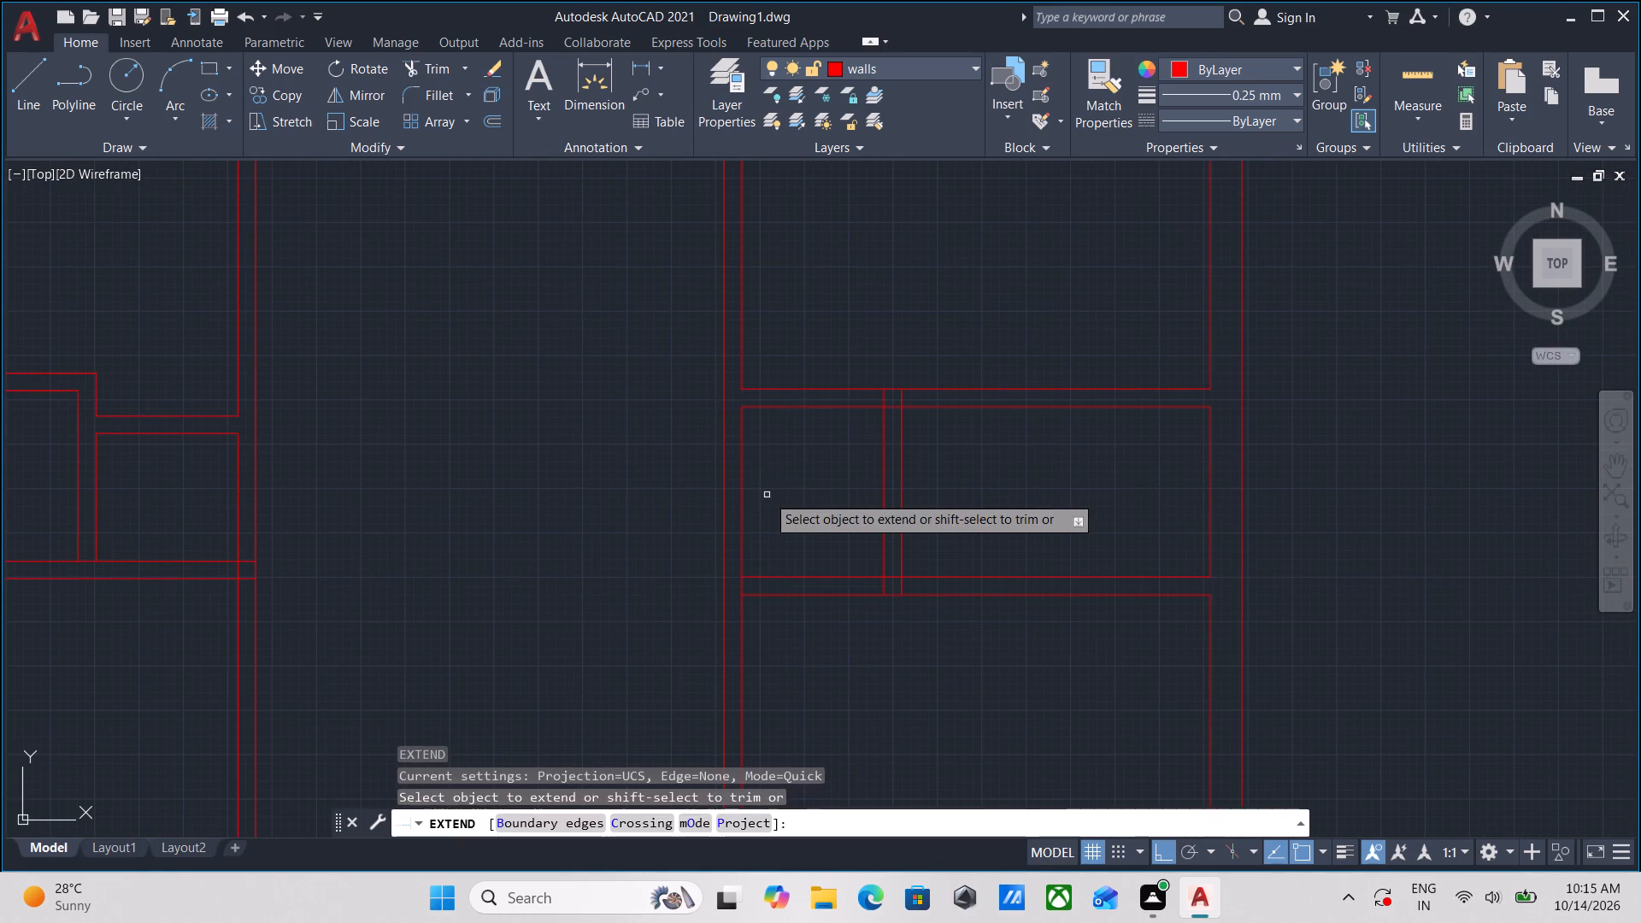
{"action": "left_click", "coordinate": [739, 444]}
{"action": "key", "text": "Escape"}
Trim away both southeast cross walls between the central hall's east wall and the short partition.
{"action": "scroll", "coordinate": [762, 446], "scroll_direction": "down", "scroll_amount": 1}
{"action": "middle_click_drag", "start_coordinate": [762, 446], "coordinate": [784, 410]}
{"action": "type", "text": "tr"}
{"action": "key", "text": "Return"}
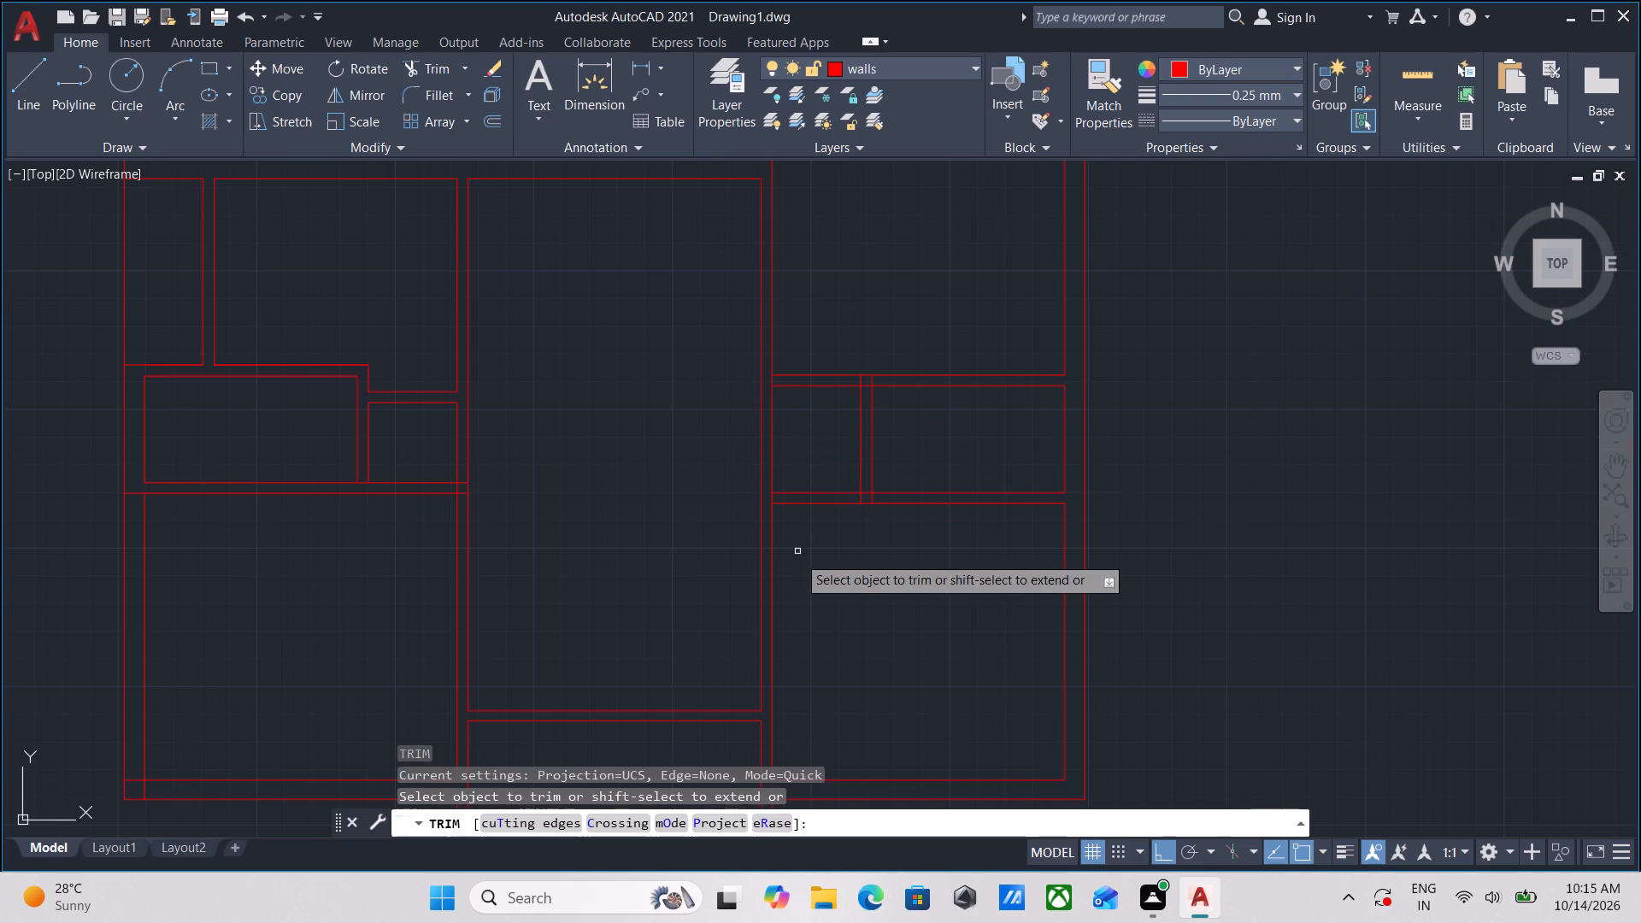
{"action": "left_click", "coordinate": [797, 557]}
{"action": "left_click", "coordinate": [826, 342]}
Trim the overlapping lines inside the wall thickness at the northwest corner of the small southeast room.
{"action": "scroll", "coordinate": [869, 370], "scroll_direction": "up", "scroll_amount": 3}
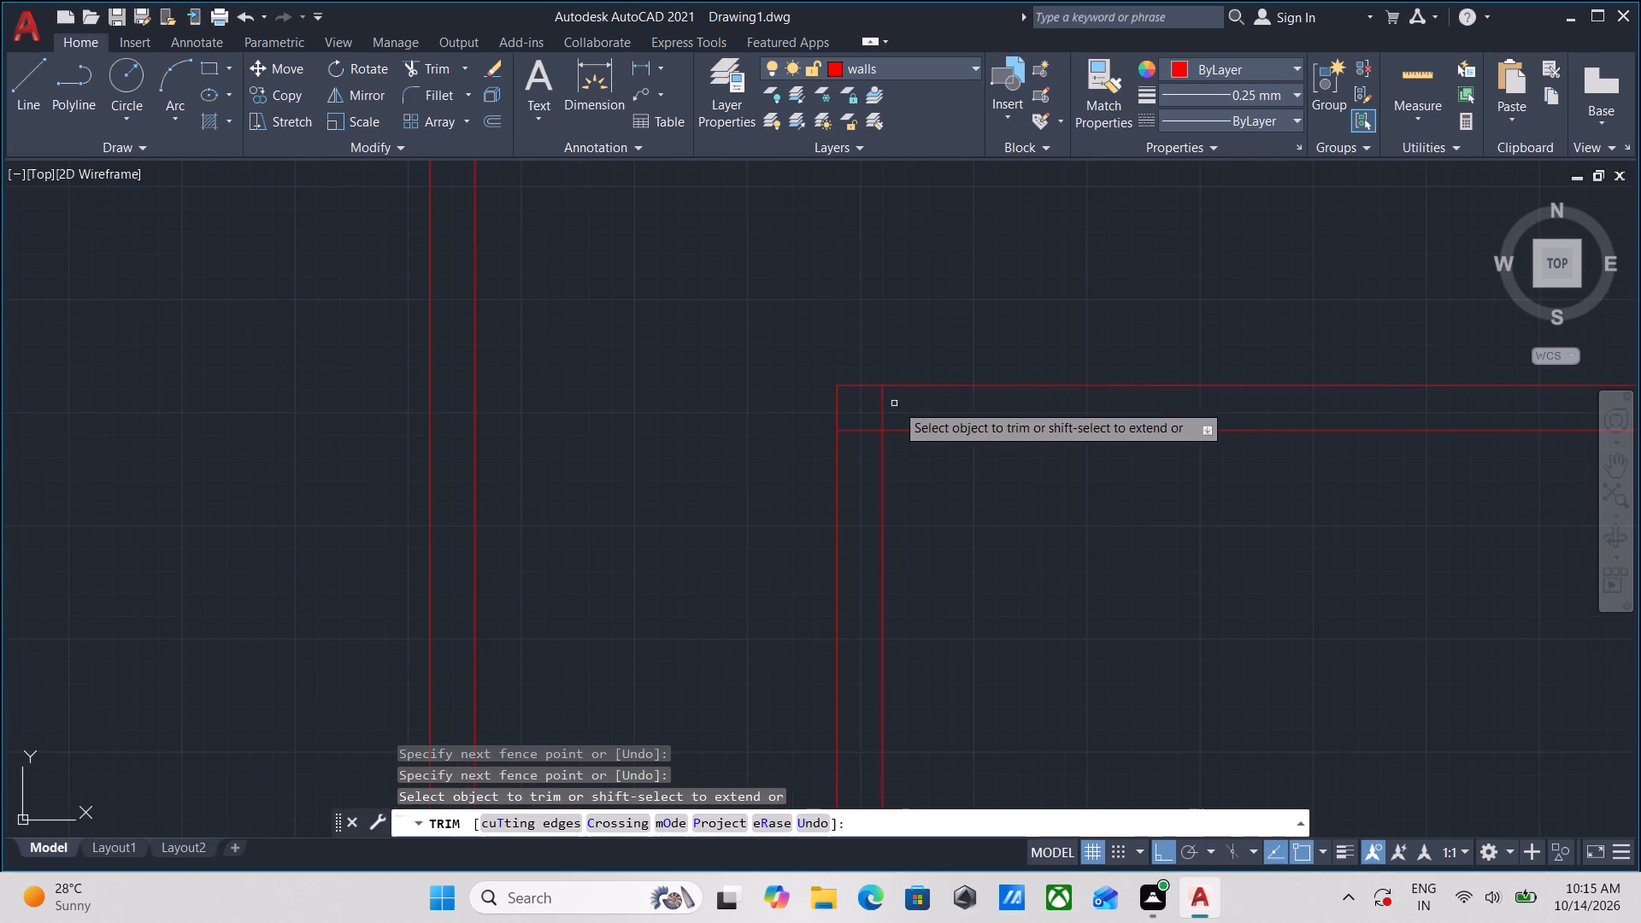
{"action": "left_click", "coordinate": [909, 403]}
{"action": "double_click", "coordinate": [863, 408]}
{"action": "left_click", "coordinate": [864, 446]}
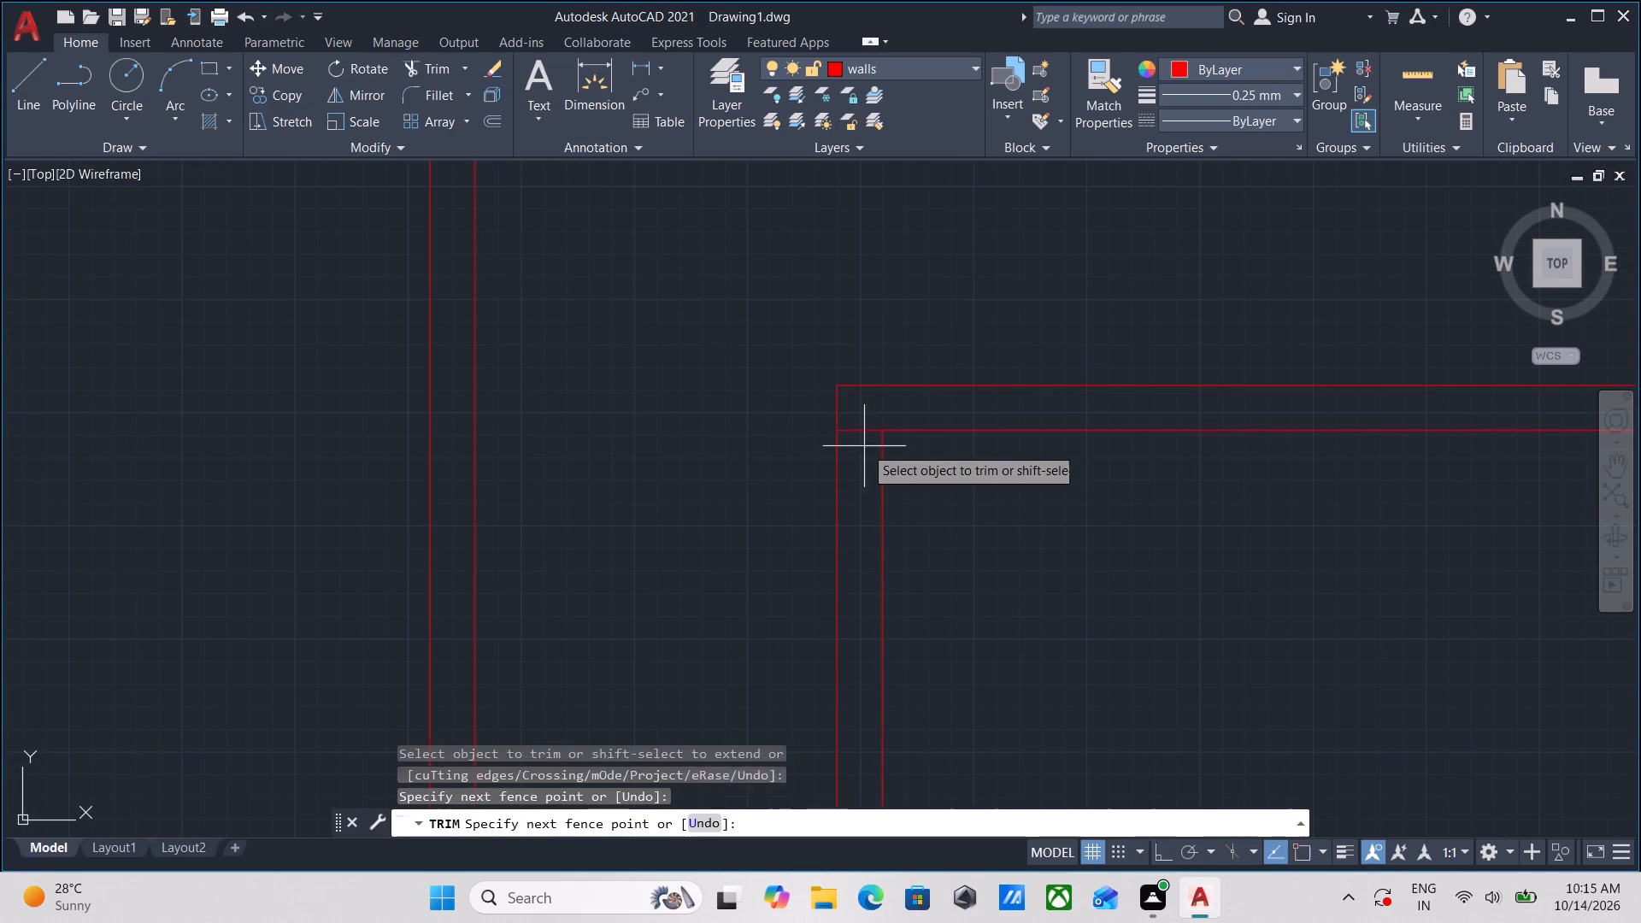
{"action": "left_click", "coordinate": [864, 425]}
Trim the overlapping lines inside the wall thickness at the southwest corner of the small southeast room.
{"action": "middle_click_drag", "start_coordinate": [915, 505], "coordinate": [904, 278]}
{"action": "scroll", "coordinate": [915, 505], "scroll_direction": "down", "scroll_amount": 1}
{"action": "scroll", "coordinate": [891, 538], "scroll_direction": "up", "scroll_amount": 3}
{"action": "left_click", "coordinate": [895, 483]}
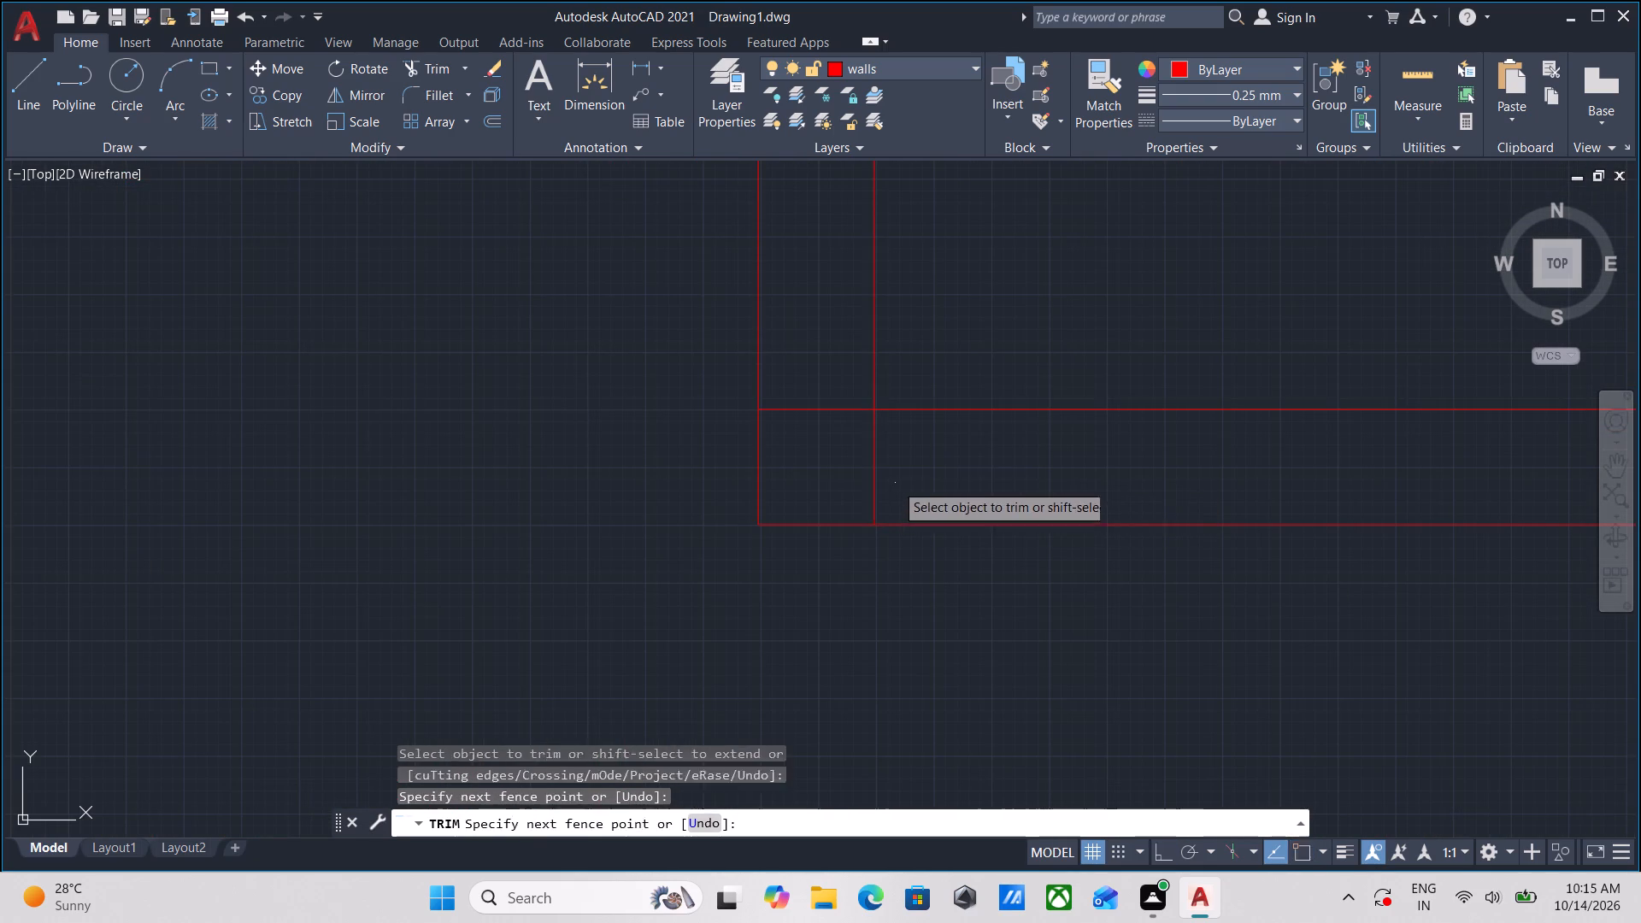
{"action": "left_click", "coordinate": [870, 487]}
{"action": "left_click", "coordinate": [837, 483]}
{"action": "left_click", "coordinate": [800, 348]}
{"action": "scroll", "coordinate": [800, 348], "scroll_direction": "down", "scroll_amount": 5}
{"action": "middle_click_drag", "start_coordinate": [768, 484], "coordinate": [799, 561]}
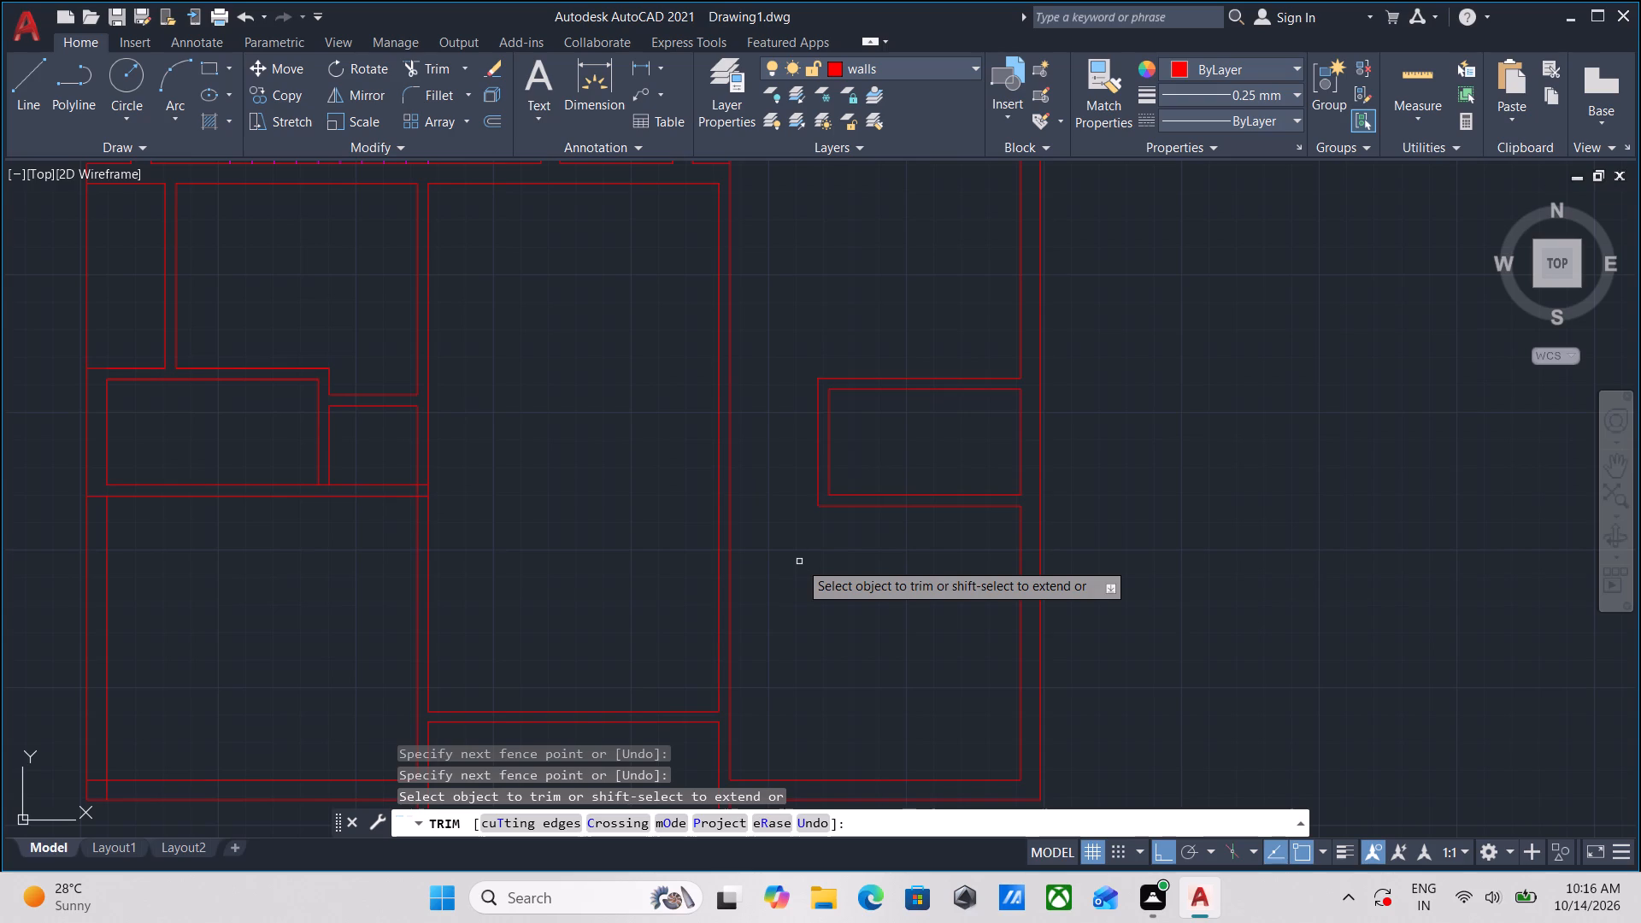
{"action": "scroll", "coordinate": [799, 561], "scroll_direction": "down", "scroll_amount": 1}
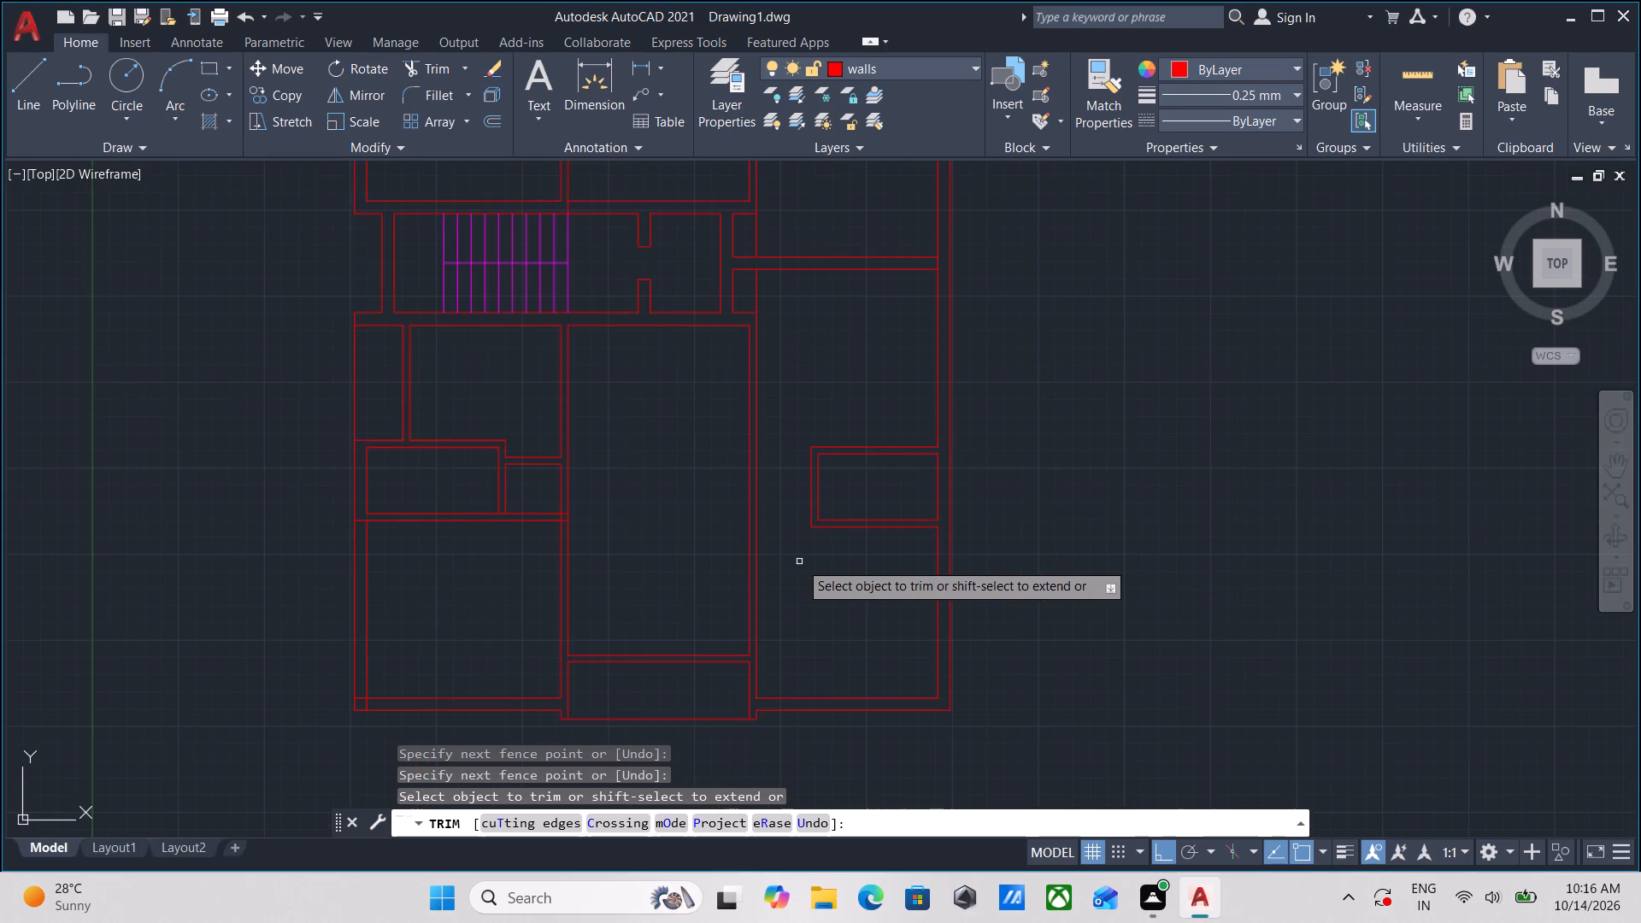
{"action": "scroll", "coordinate": [799, 561], "scroll_direction": "up", "scroll_amount": 1}
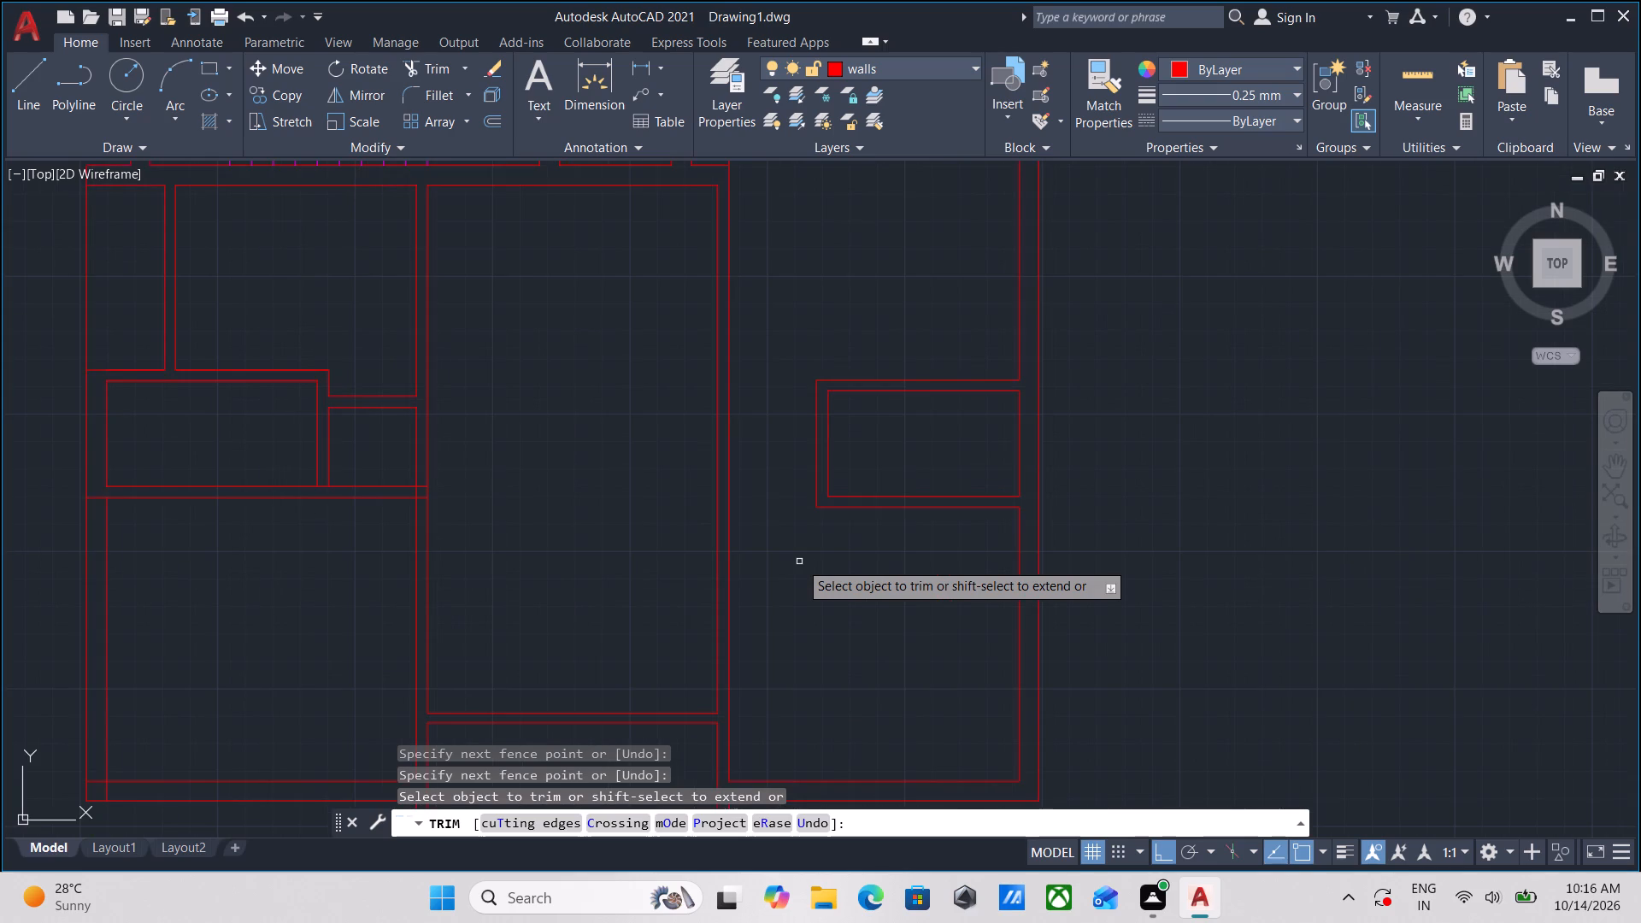
{"action": "scroll", "coordinate": [805, 561], "scroll_direction": "down", "scroll_amount": 2}
{"action": "middle_click_drag", "start_coordinate": [803, 574], "coordinate": [820, 541]}
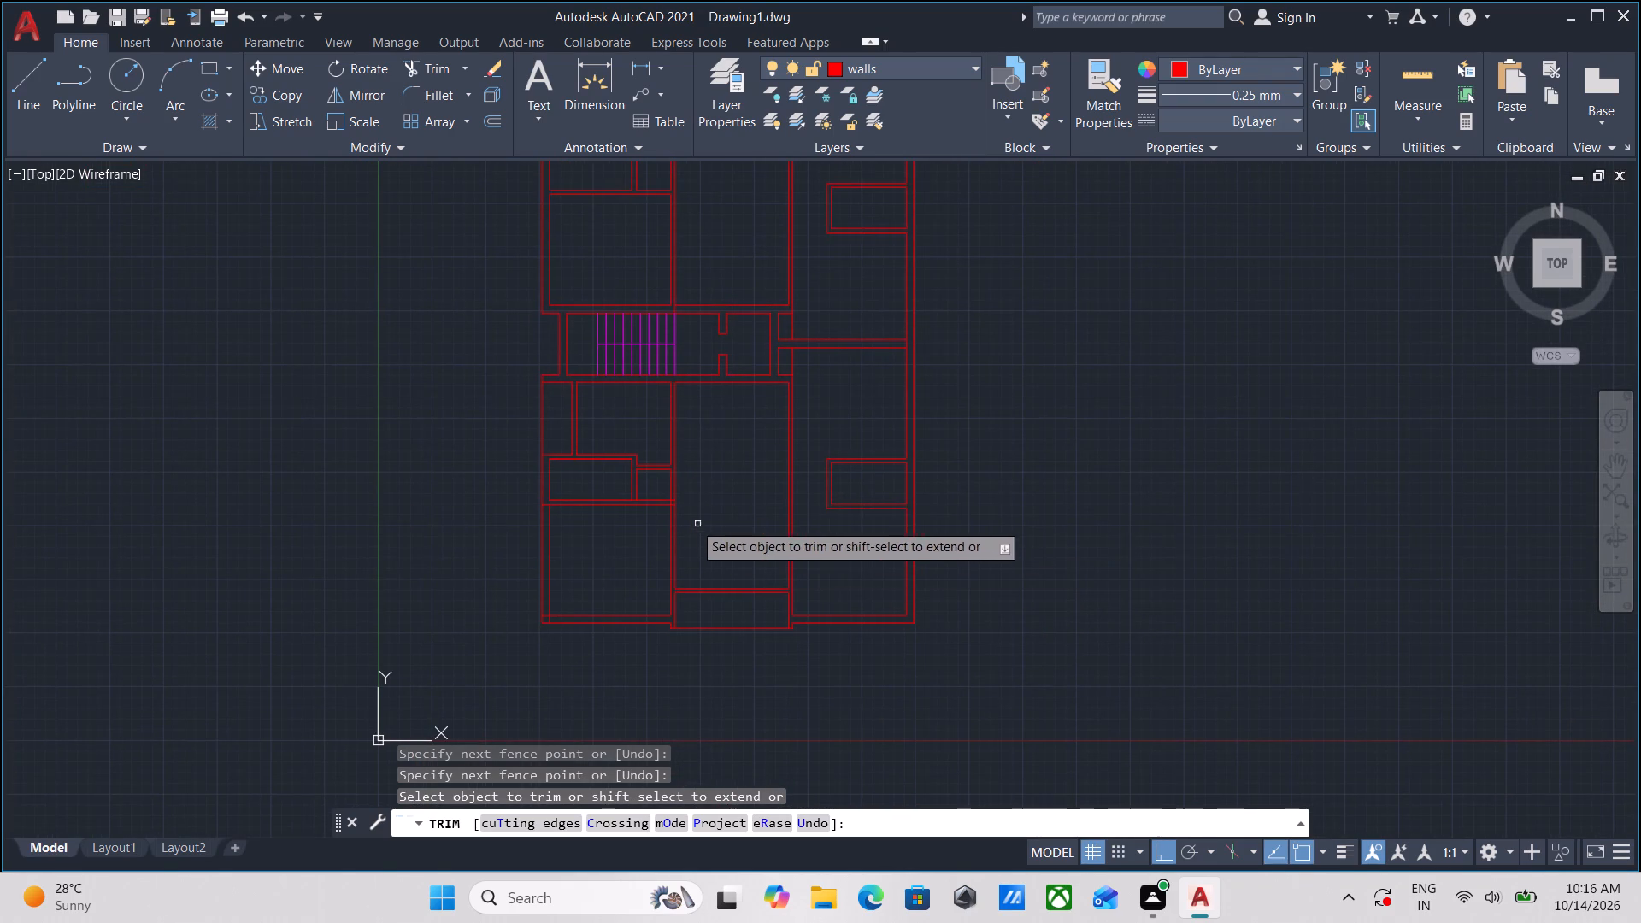
{"action": "middle_click_drag", "start_coordinate": [705, 492], "coordinate": [710, 594]}
{"action": "scroll", "coordinate": [708, 600], "scroll_direction": "up", "scroll_amount": 2}
{"action": "key", "text": "Escape"}
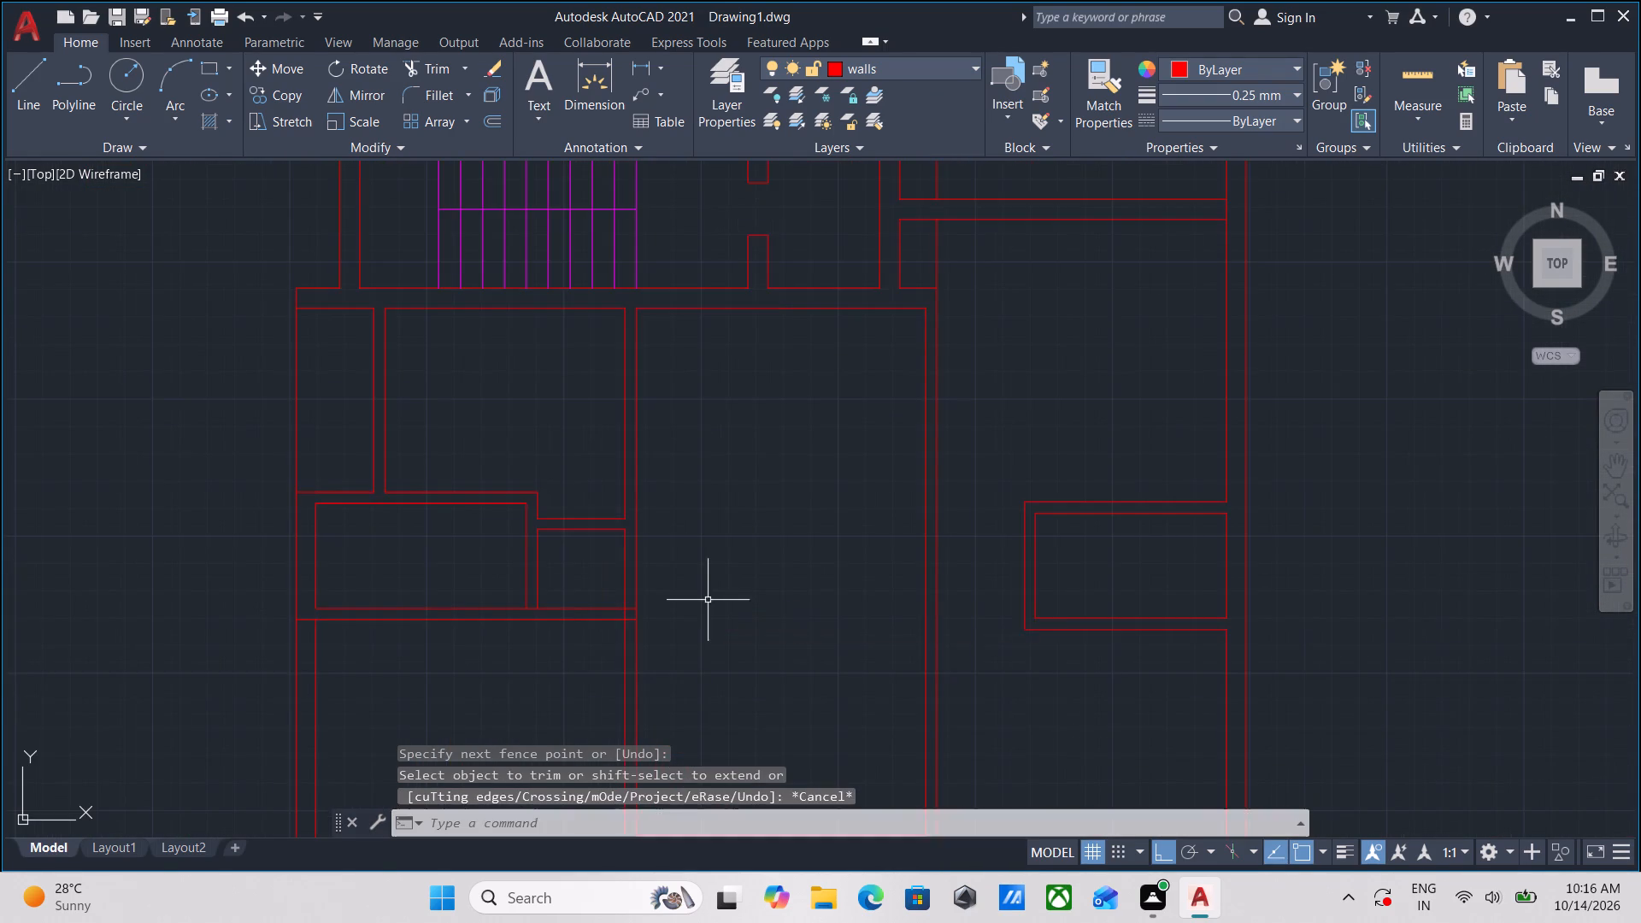
Trim the cross wall's south face where it runs into the exterior west wall's thickness, at the large southwest room's northwest corner.
{"action": "middle_click_drag", "start_coordinate": [706, 606], "coordinate": [743, 556]}
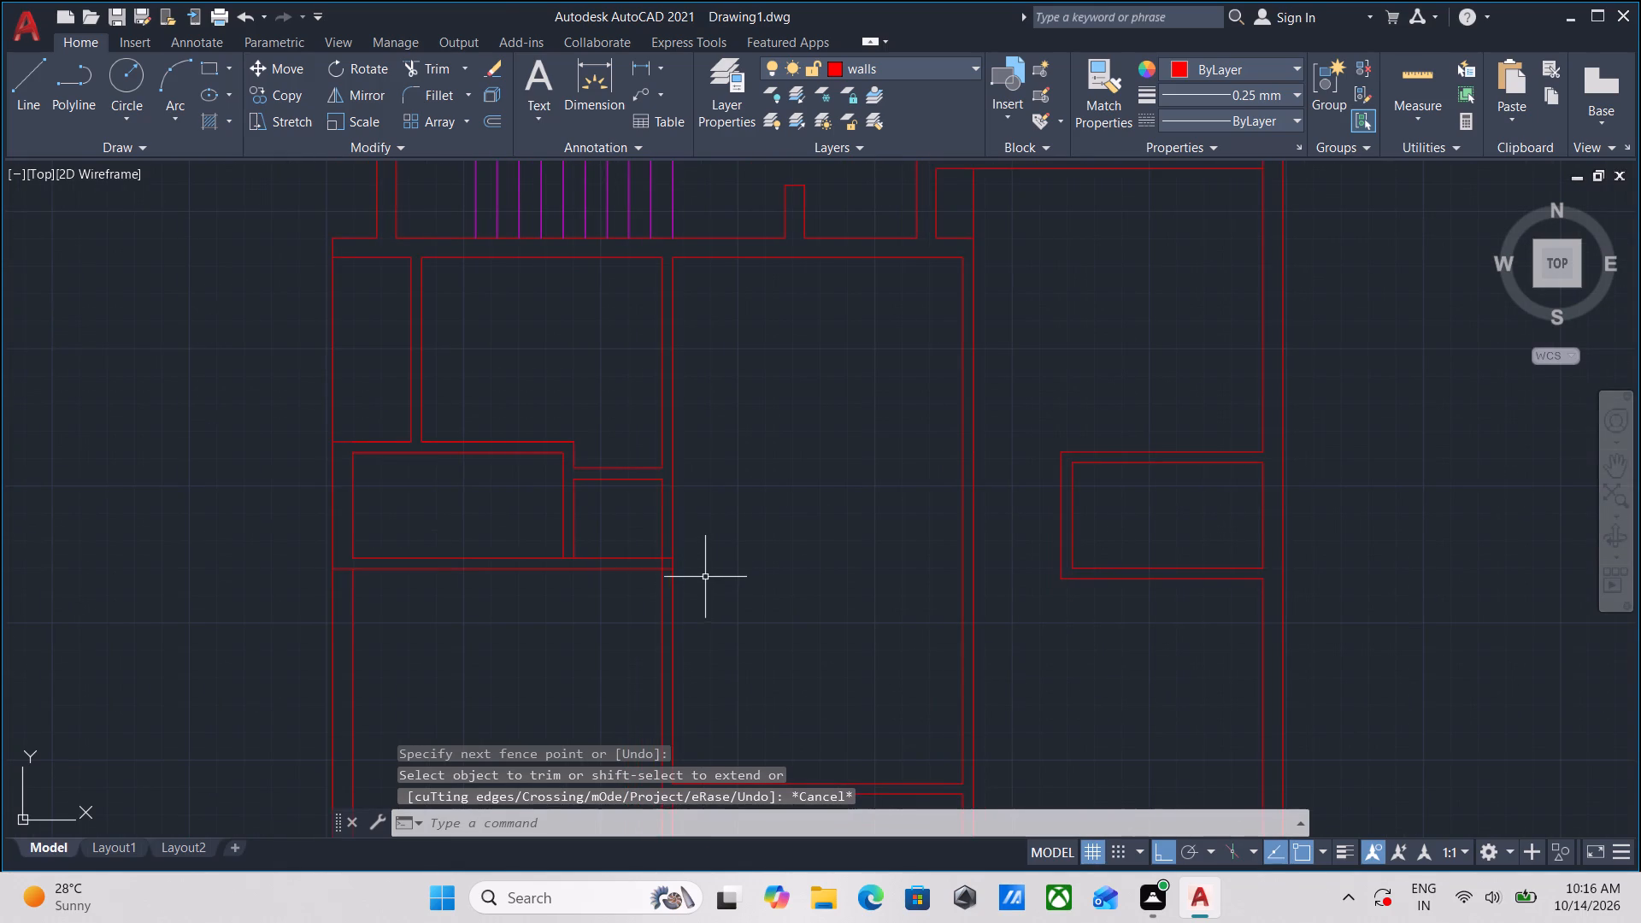
{"action": "middle_click_drag", "start_coordinate": [546, 601], "coordinate": [584, 511]}
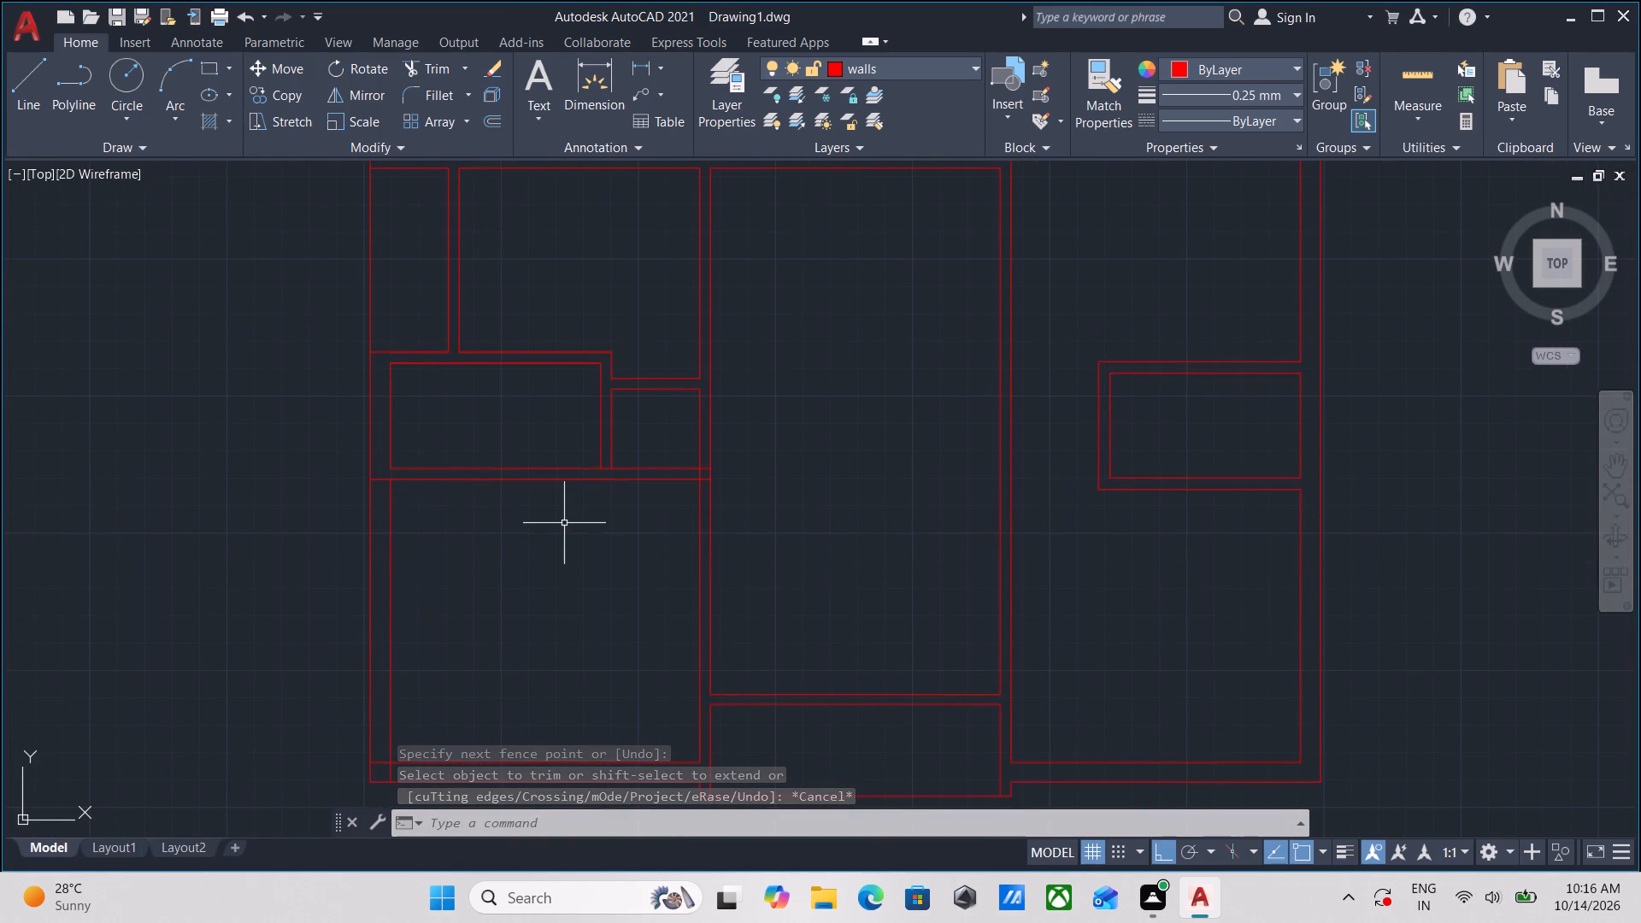
{"action": "middle_click_drag", "start_coordinate": [528, 526], "coordinate": [568, 519]}
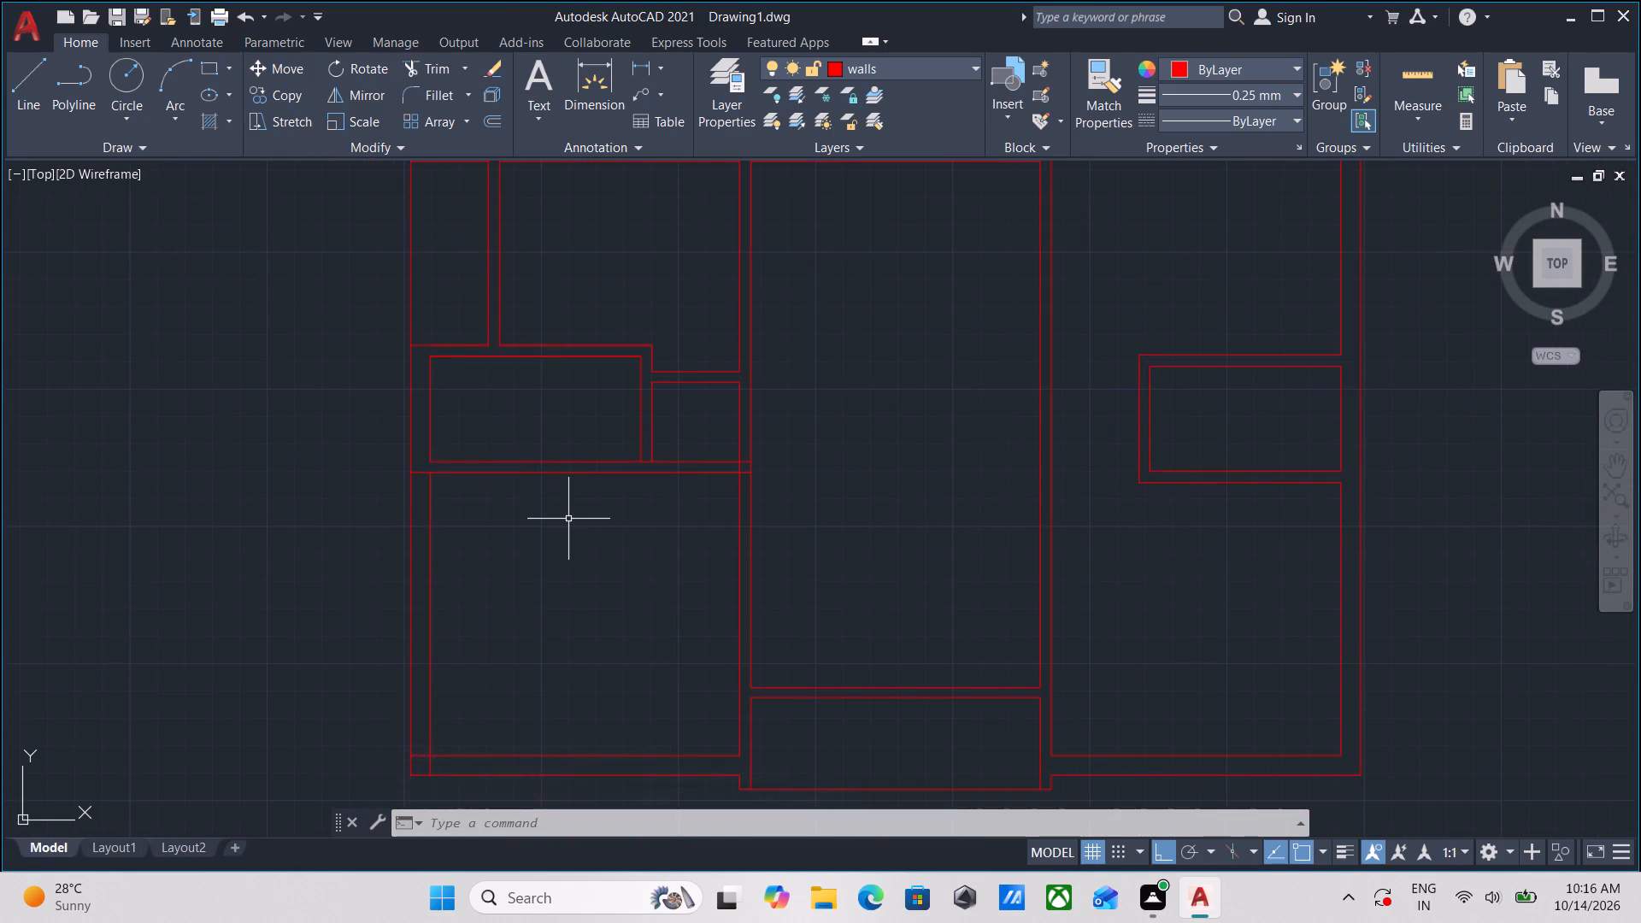
{"action": "type", "text": "tr"}
{"action": "key", "text": "Return"}
{"action": "scroll", "coordinate": [384, 482], "scroll_direction": "up", "scroll_amount": 3}
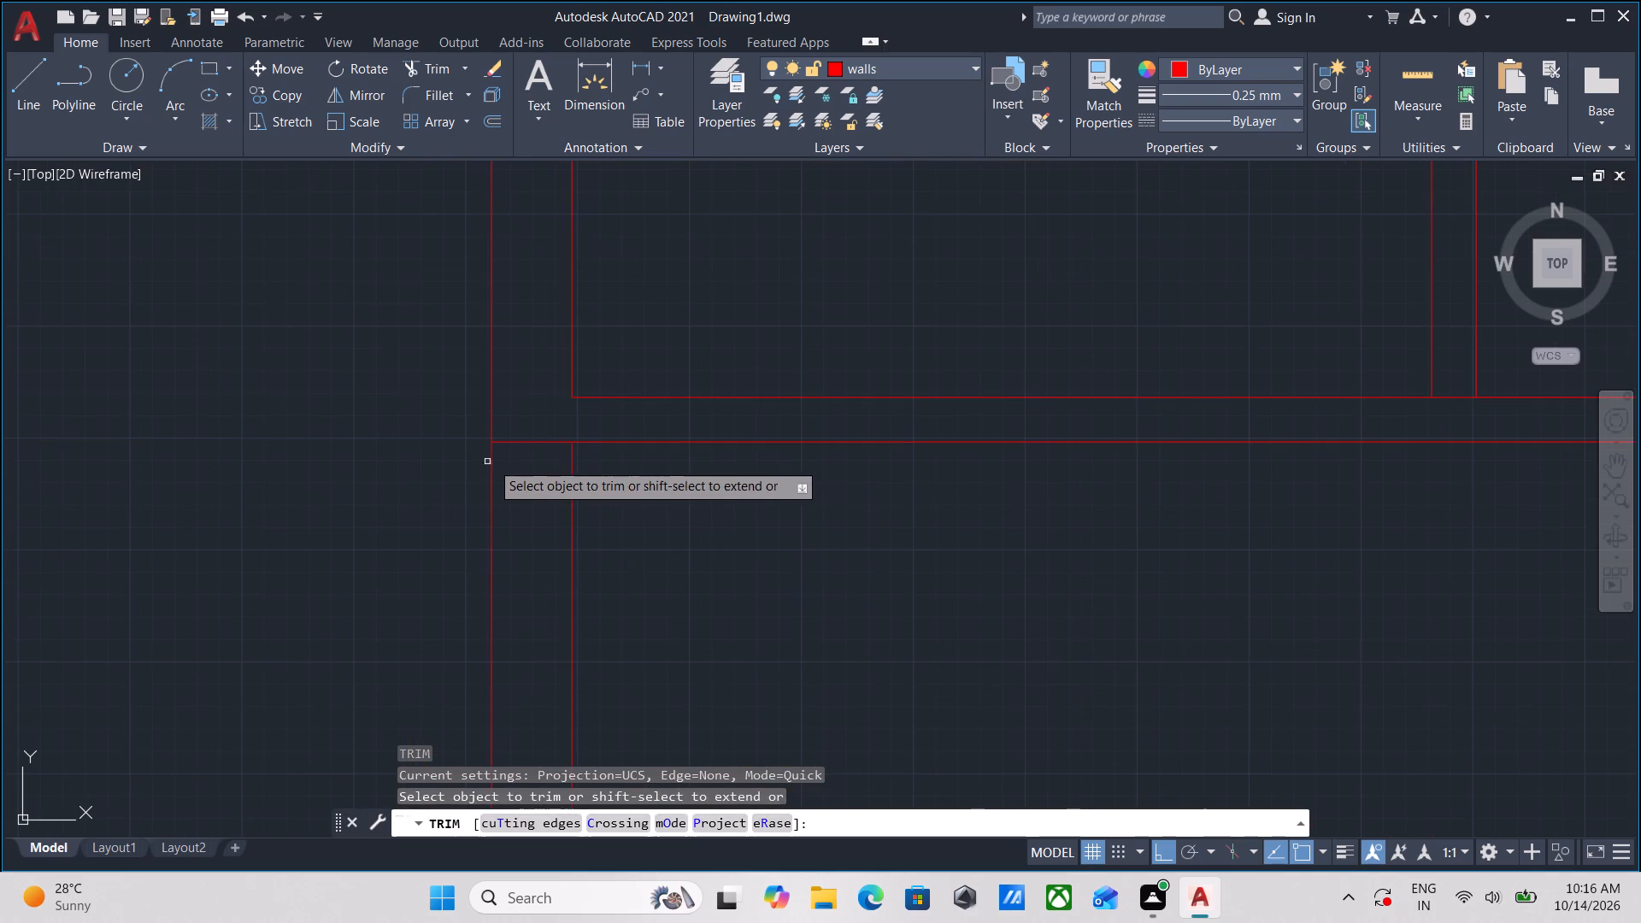
{"action": "left_click", "coordinate": [542, 467]}
{"action": "left_click", "coordinate": [540, 407]}
Examine the wall junctions around the two small rooms in the southwest block.
{"action": "scroll", "coordinate": [691, 551], "scroll_direction": "down", "scroll_amount": 1}
{"action": "middle_click_drag", "start_coordinate": [691, 551], "coordinate": [473, 541]}
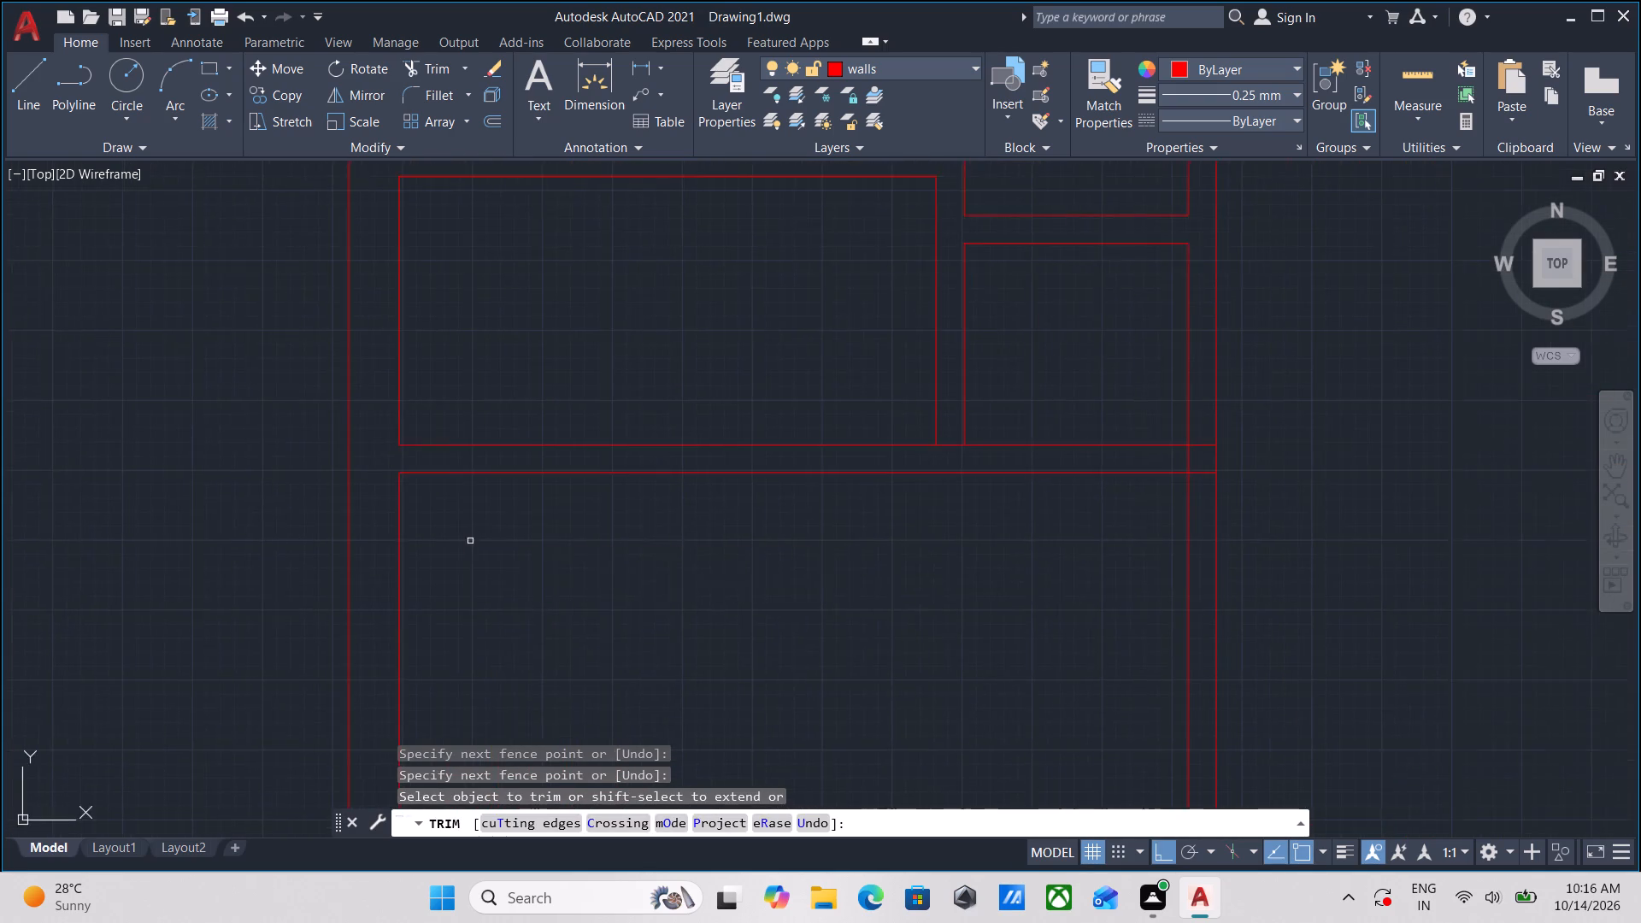
{"action": "scroll", "coordinate": [637, 568], "scroll_direction": "down", "scroll_amount": 1}
{"action": "middle_click_drag", "start_coordinate": [638, 569], "coordinate": [500, 573]}
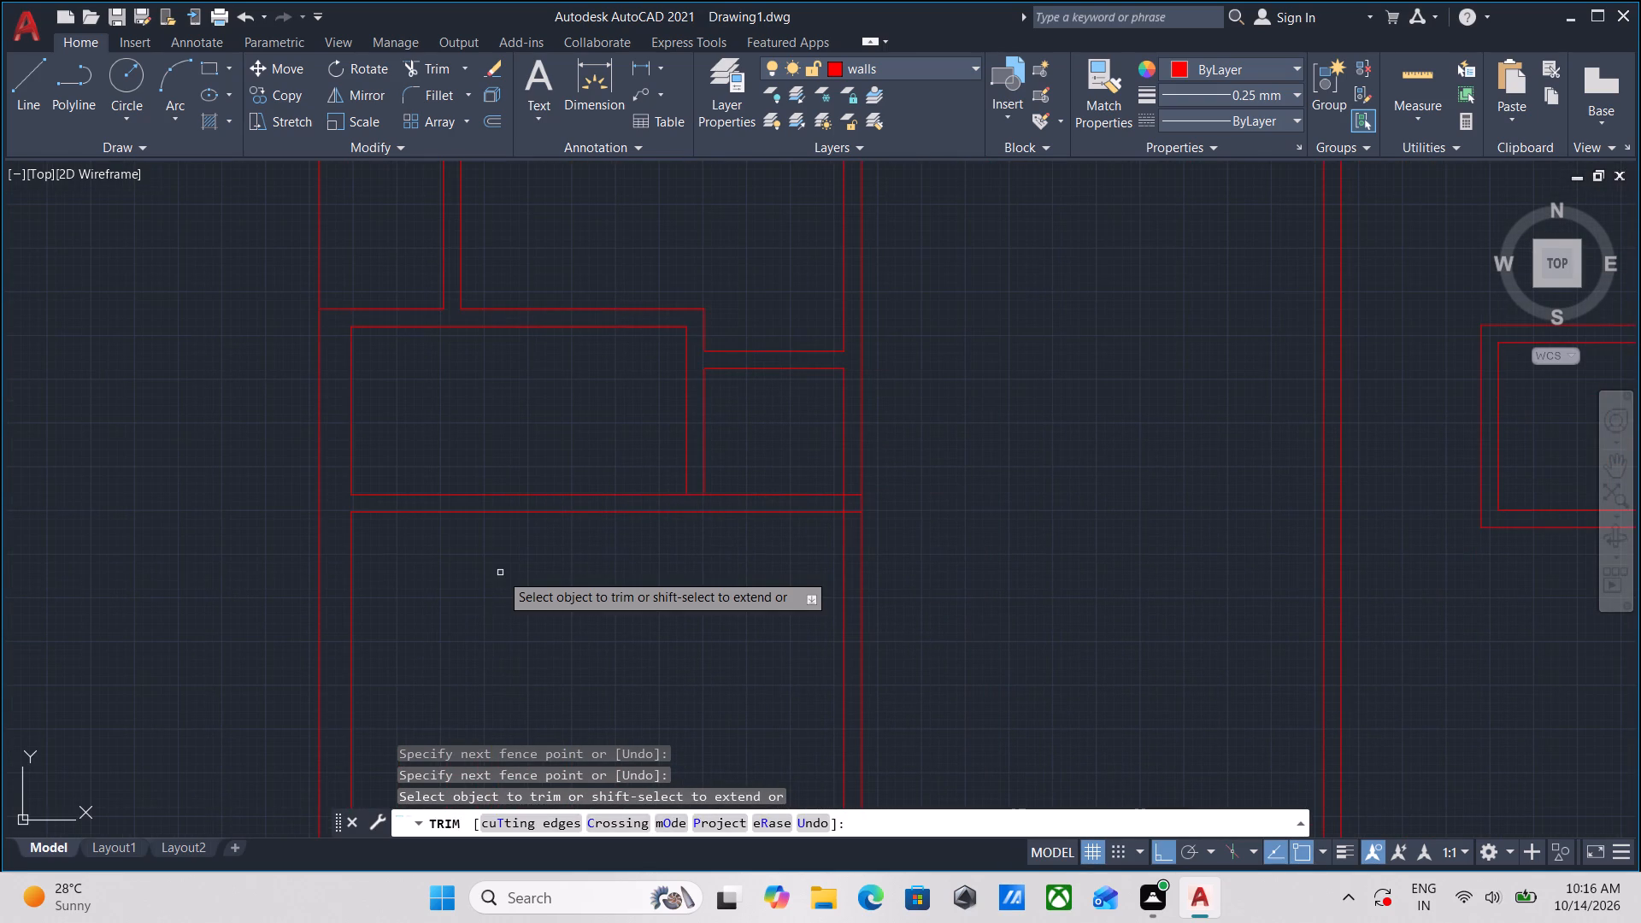
{"action": "middle_click_drag", "start_coordinate": [586, 567], "coordinate": [581, 624]}
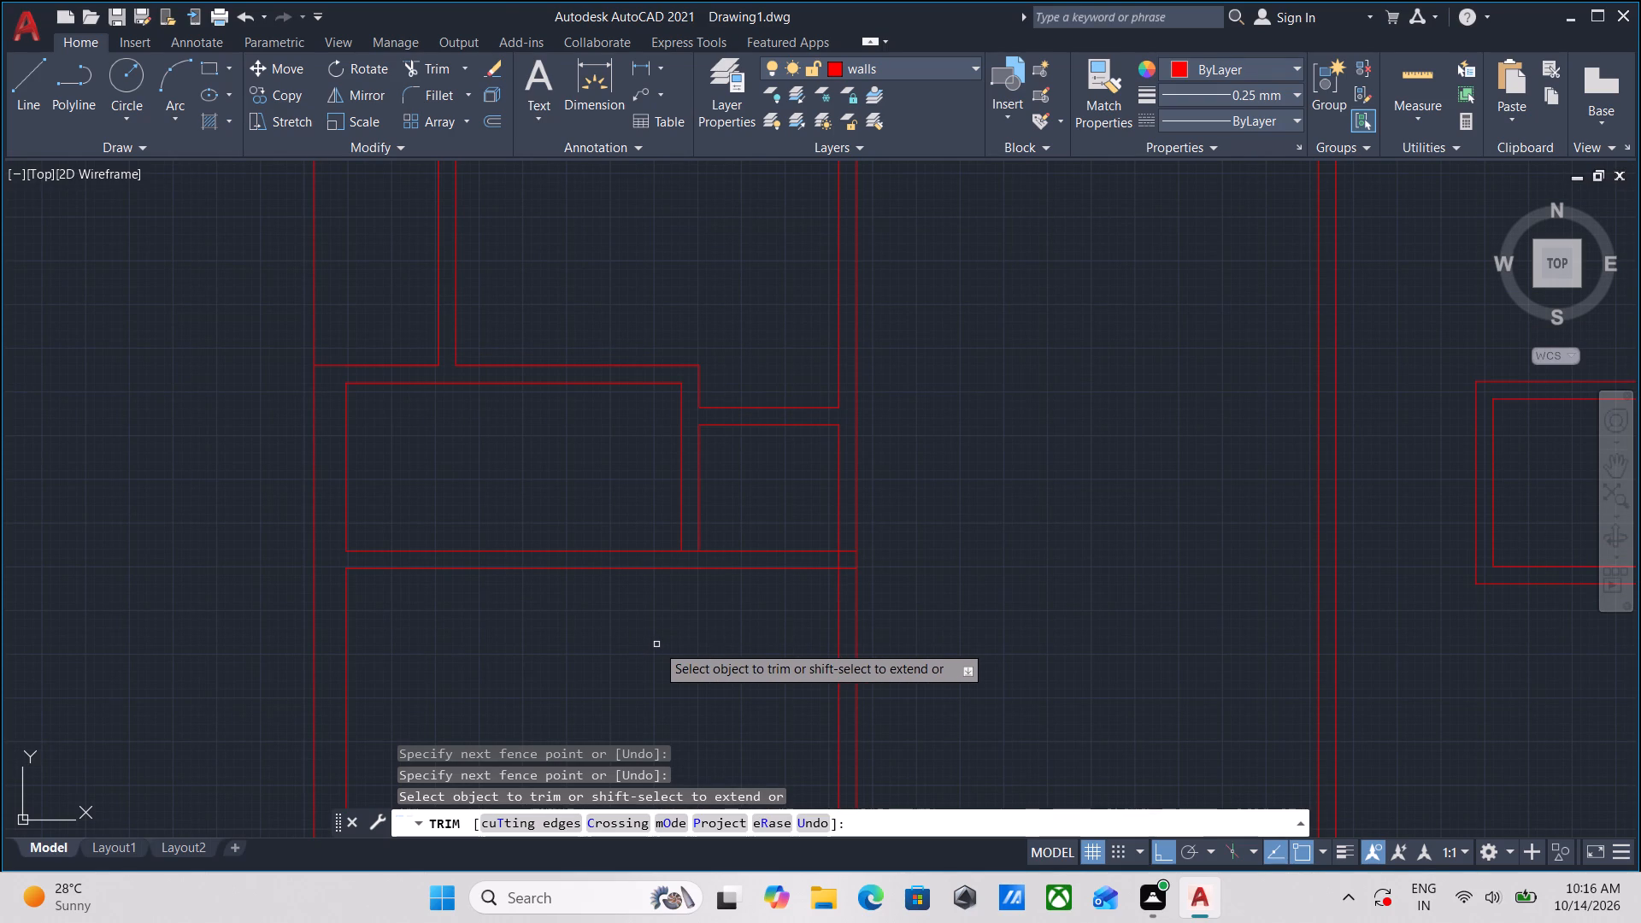
{"action": "scroll", "coordinate": [662, 648], "scroll_direction": "up", "scroll_amount": 1}
{"action": "scroll", "coordinate": [662, 650], "scroll_direction": "down", "scroll_amount": 1}
{"action": "middle_click_drag", "start_coordinate": [662, 650], "coordinate": [638, 703]}
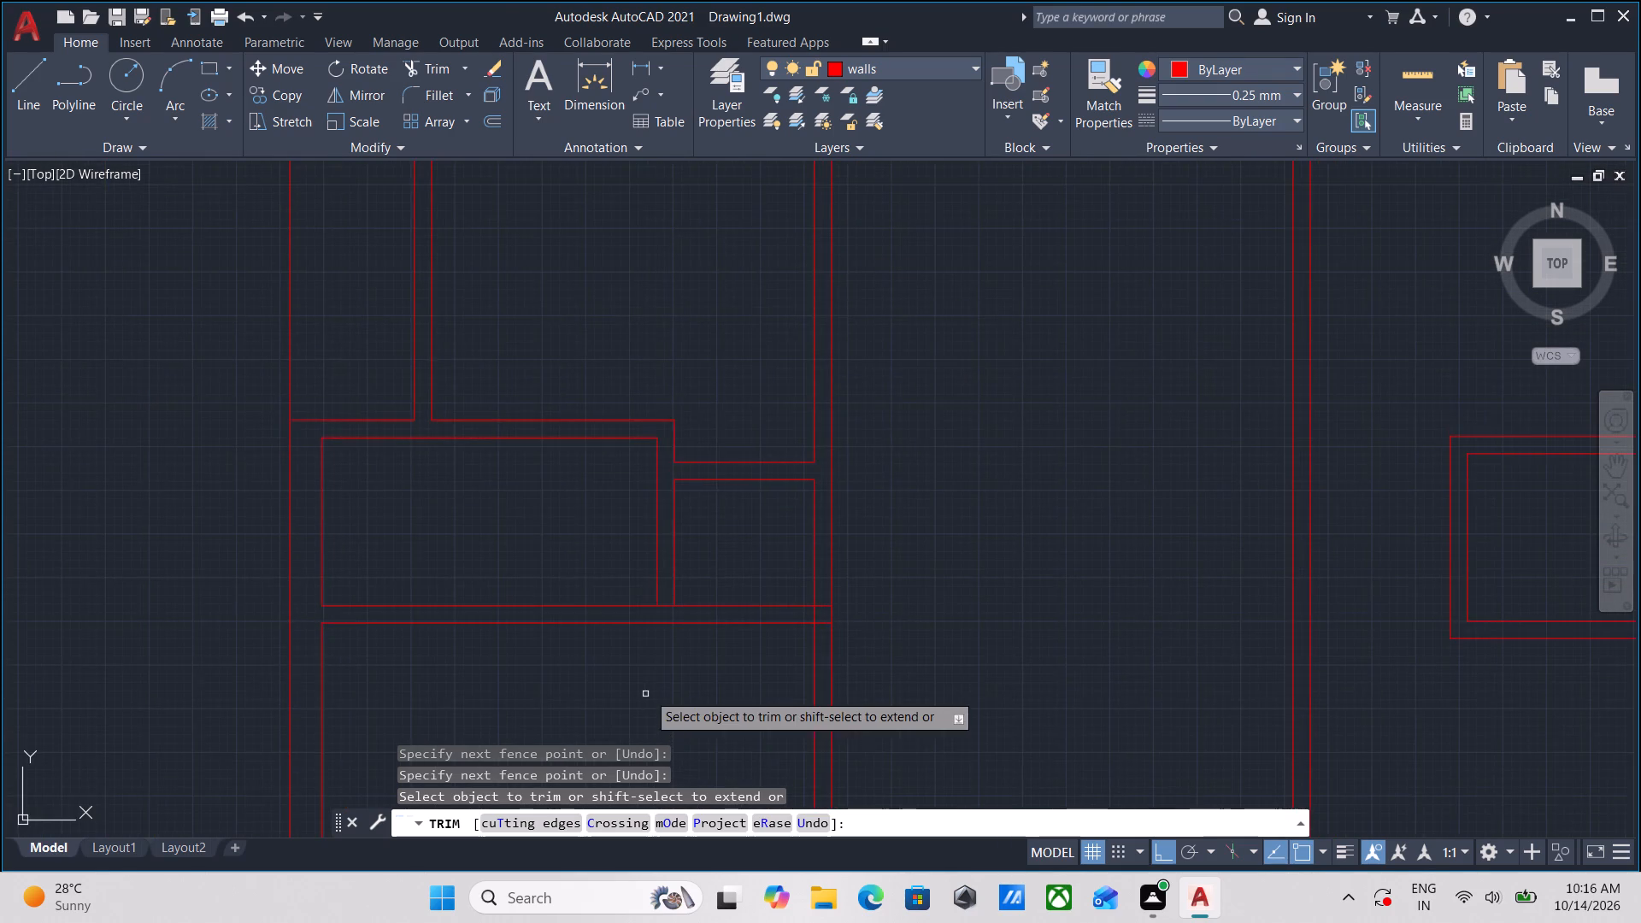
{"action": "middle_click_drag", "start_coordinate": [670, 669], "coordinate": [658, 720]}
{"action": "middle_click_drag", "start_coordinate": [658, 720], "coordinate": [715, 430]}
{"action": "scroll", "coordinate": [730, 491], "scroll_direction": "down", "scroll_amount": 2}
{"action": "middle_click_drag", "start_coordinate": [730, 491], "coordinate": [721, 409]}
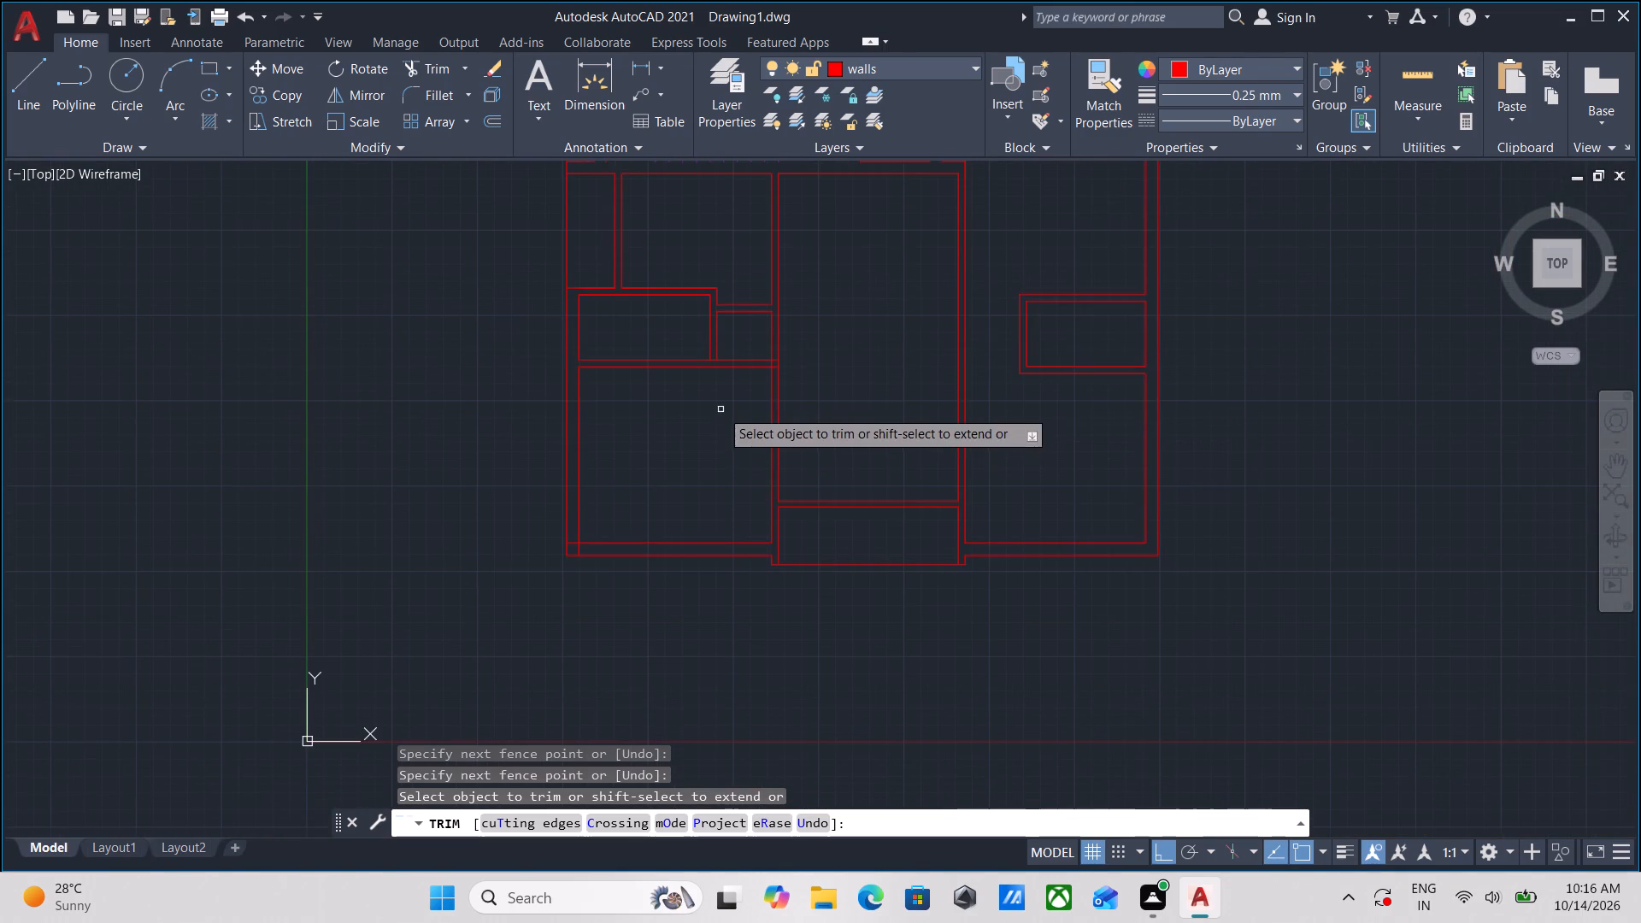
{"action": "key", "text": "Escape"}
Extend both faces of the short partition between the two small southwest rooms down to the cross wall's south face.
{"action": "middle_click_drag", "start_coordinate": [713, 429], "coordinate": [699, 519]}
{"action": "scroll", "coordinate": [705, 462], "scroll_direction": "up", "scroll_amount": 1}
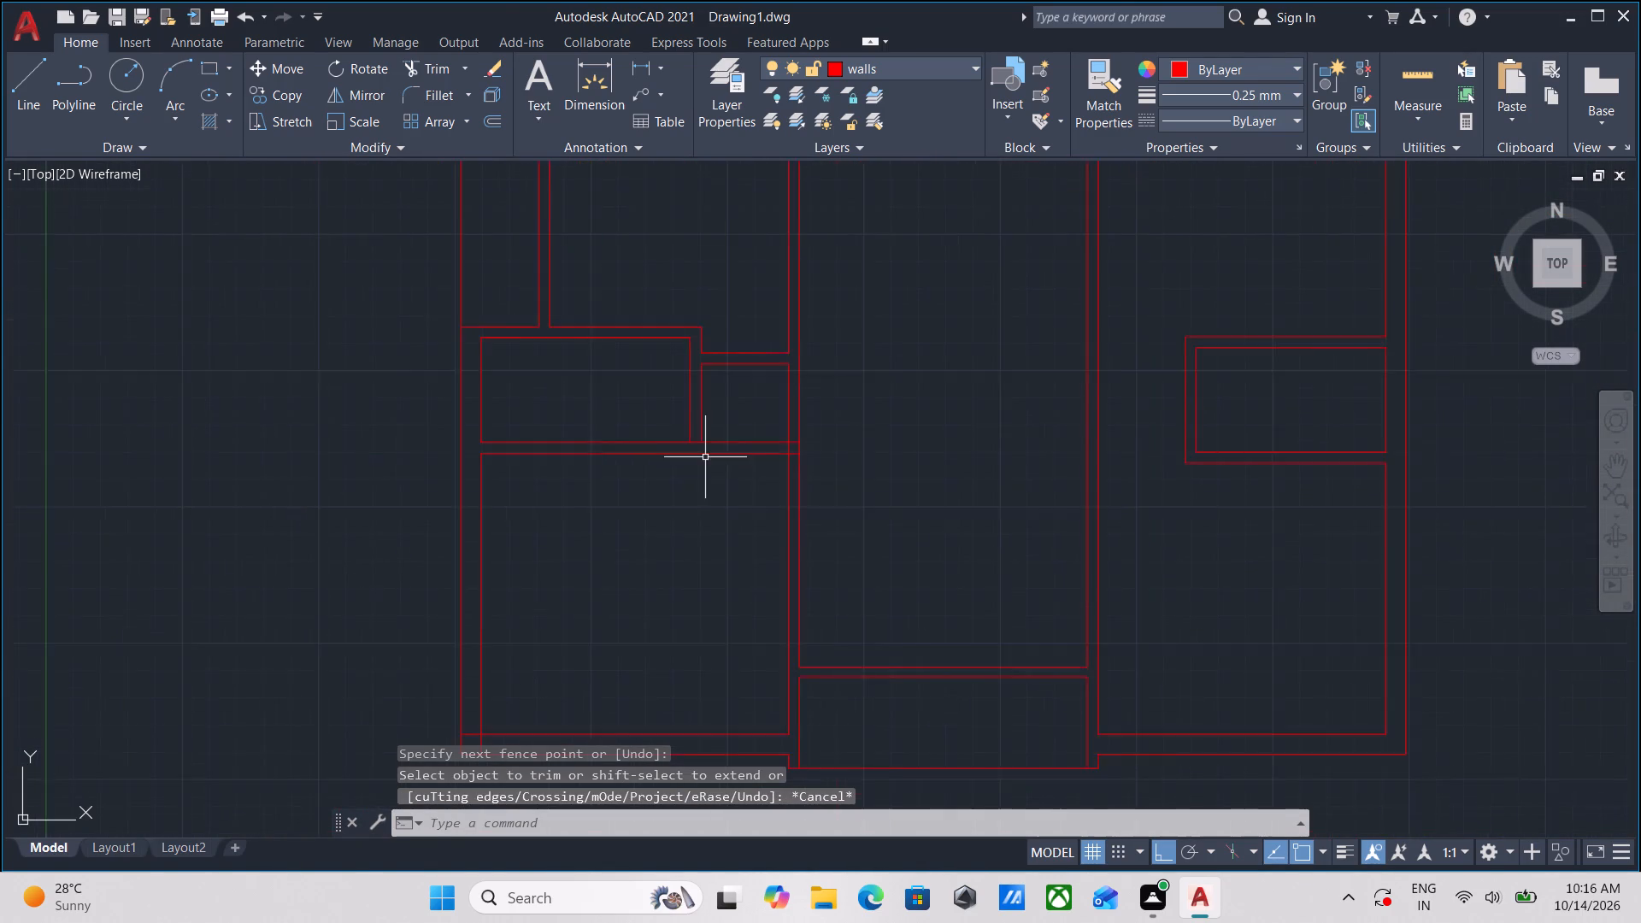
{"action": "scroll", "coordinate": [705, 457], "scroll_direction": "up", "scroll_amount": 1}
{"action": "middle_click_drag", "start_coordinate": [703, 456], "coordinate": [710, 531]}
{"action": "scroll", "coordinate": [706, 471], "scroll_direction": "up", "scroll_amount": 2}
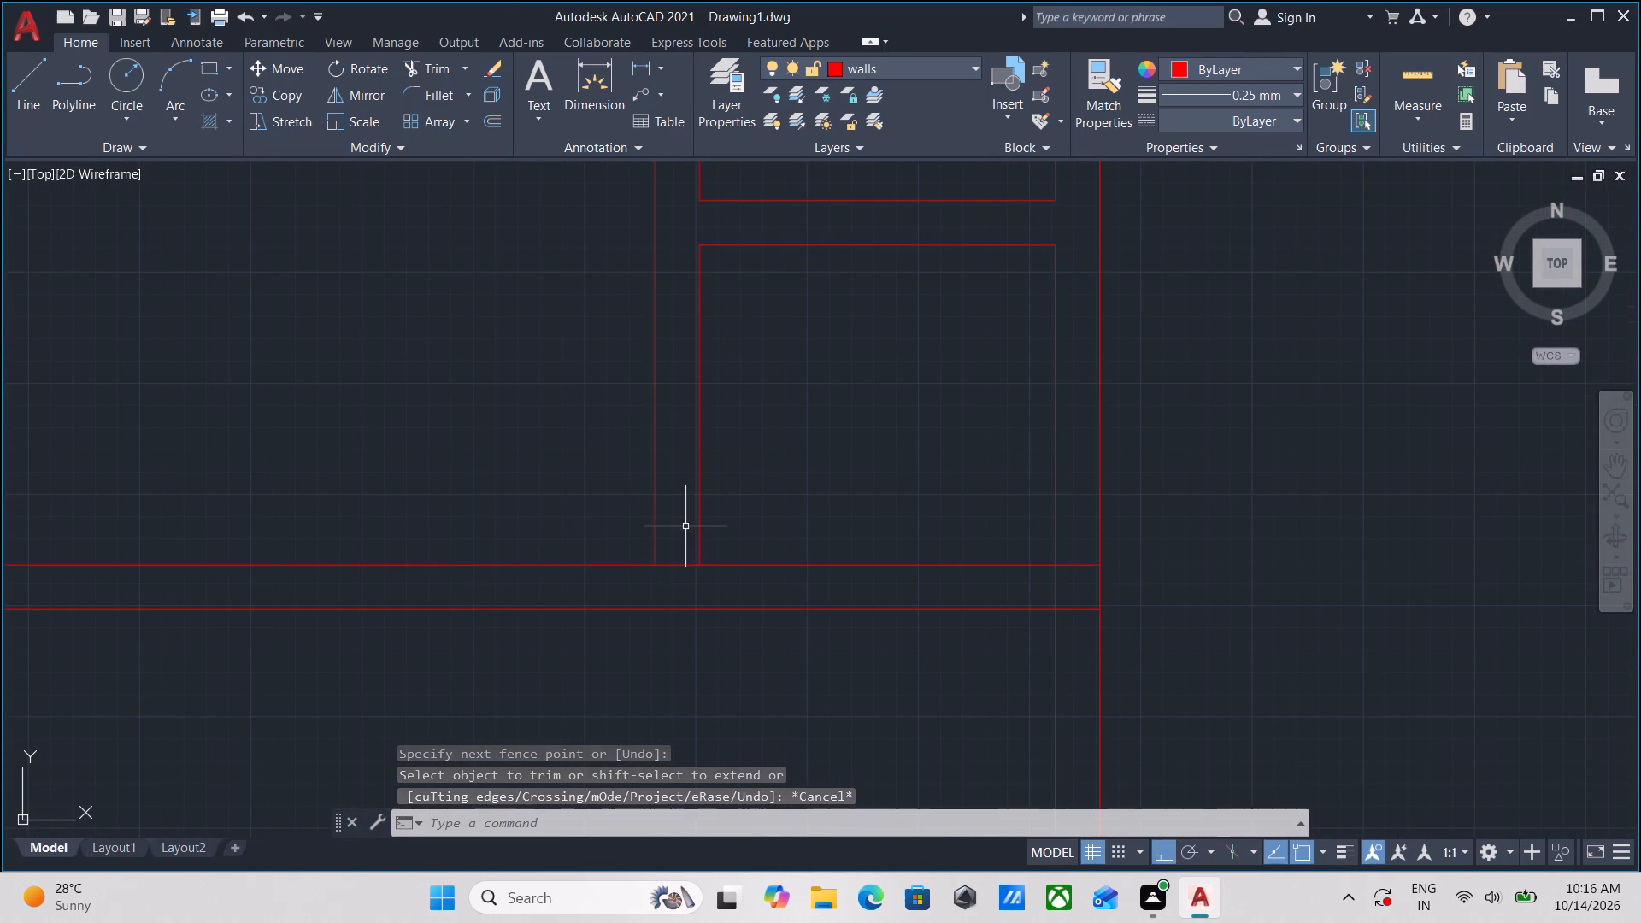
{"action": "type", "text": "ex"}
{"action": "key", "text": "Return"}
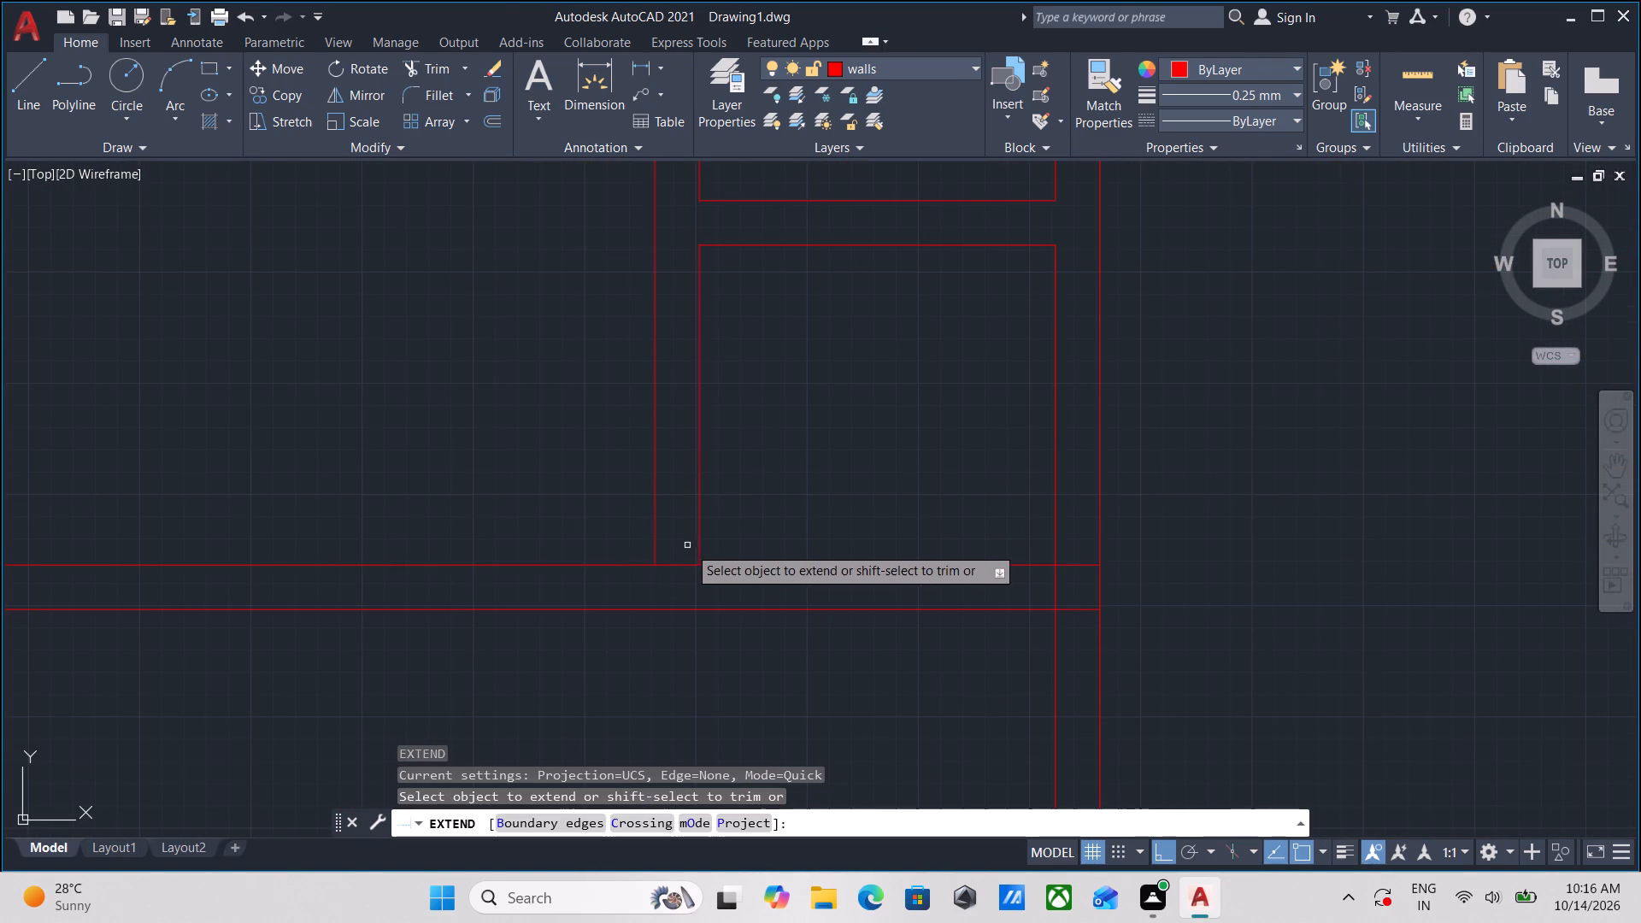
{"action": "left_click", "coordinate": [699, 548]}
{"action": "middle_click_drag", "start_coordinate": [720, 520], "coordinate": [743, 462]}
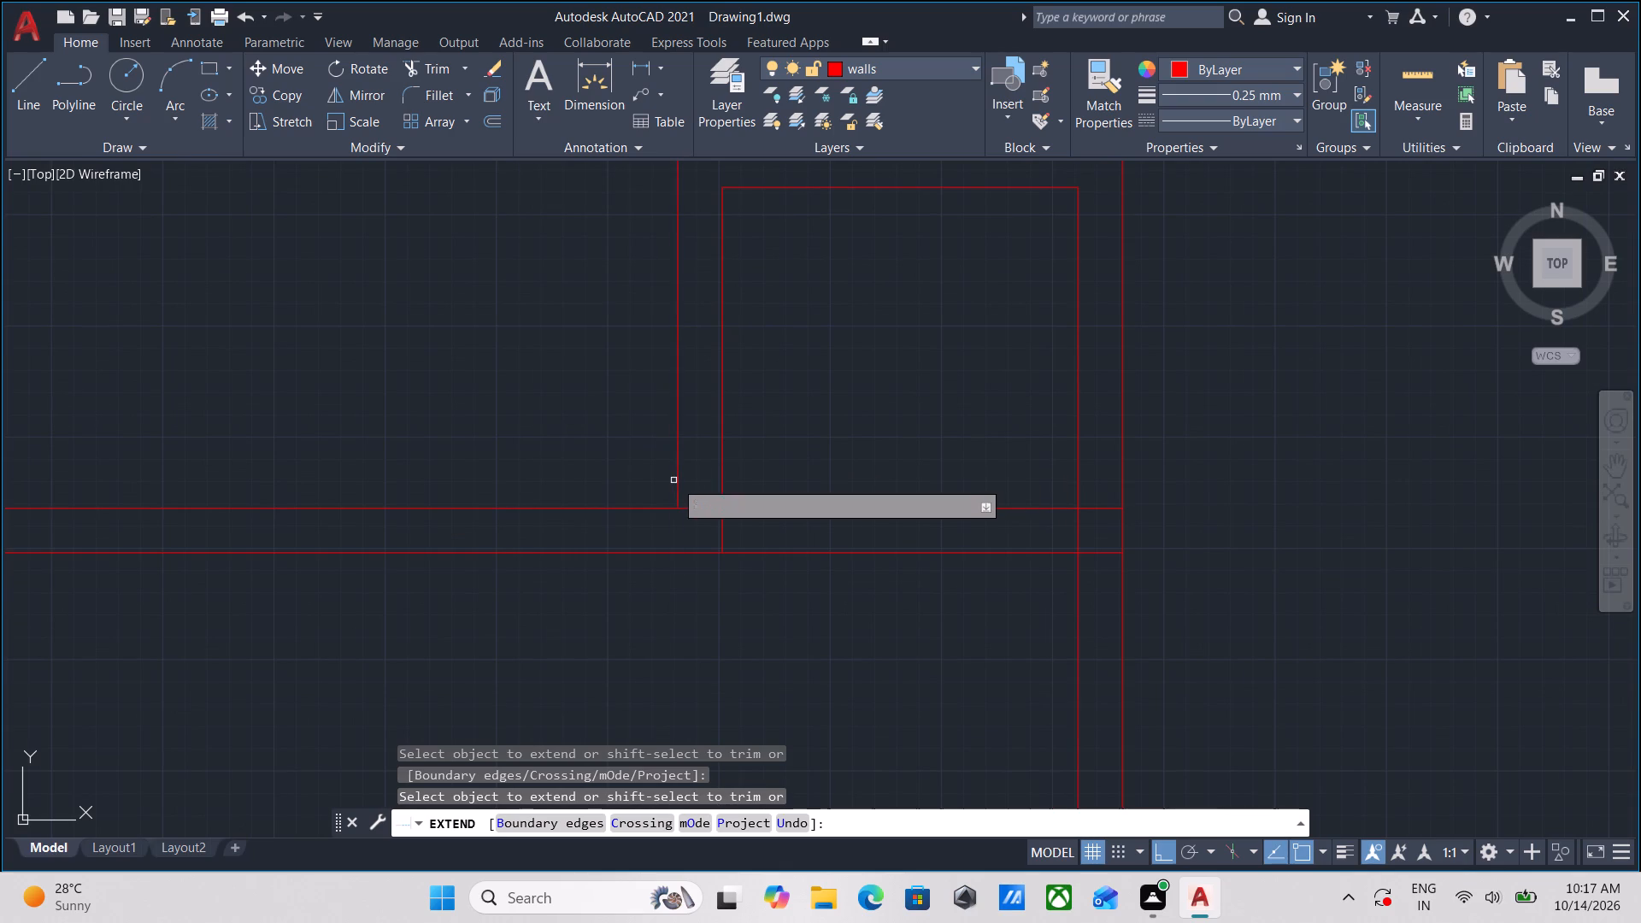
{"action": "scroll", "coordinate": [666, 475], "scroll_direction": "down", "scroll_amount": 3}
{"action": "middle_click_drag", "start_coordinate": [666, 475], "coordinate": [656, 510]}
{"action": "scroll", "coordinate": [656, 510], "scroll_direction": "up", "scroll_amount": 3}
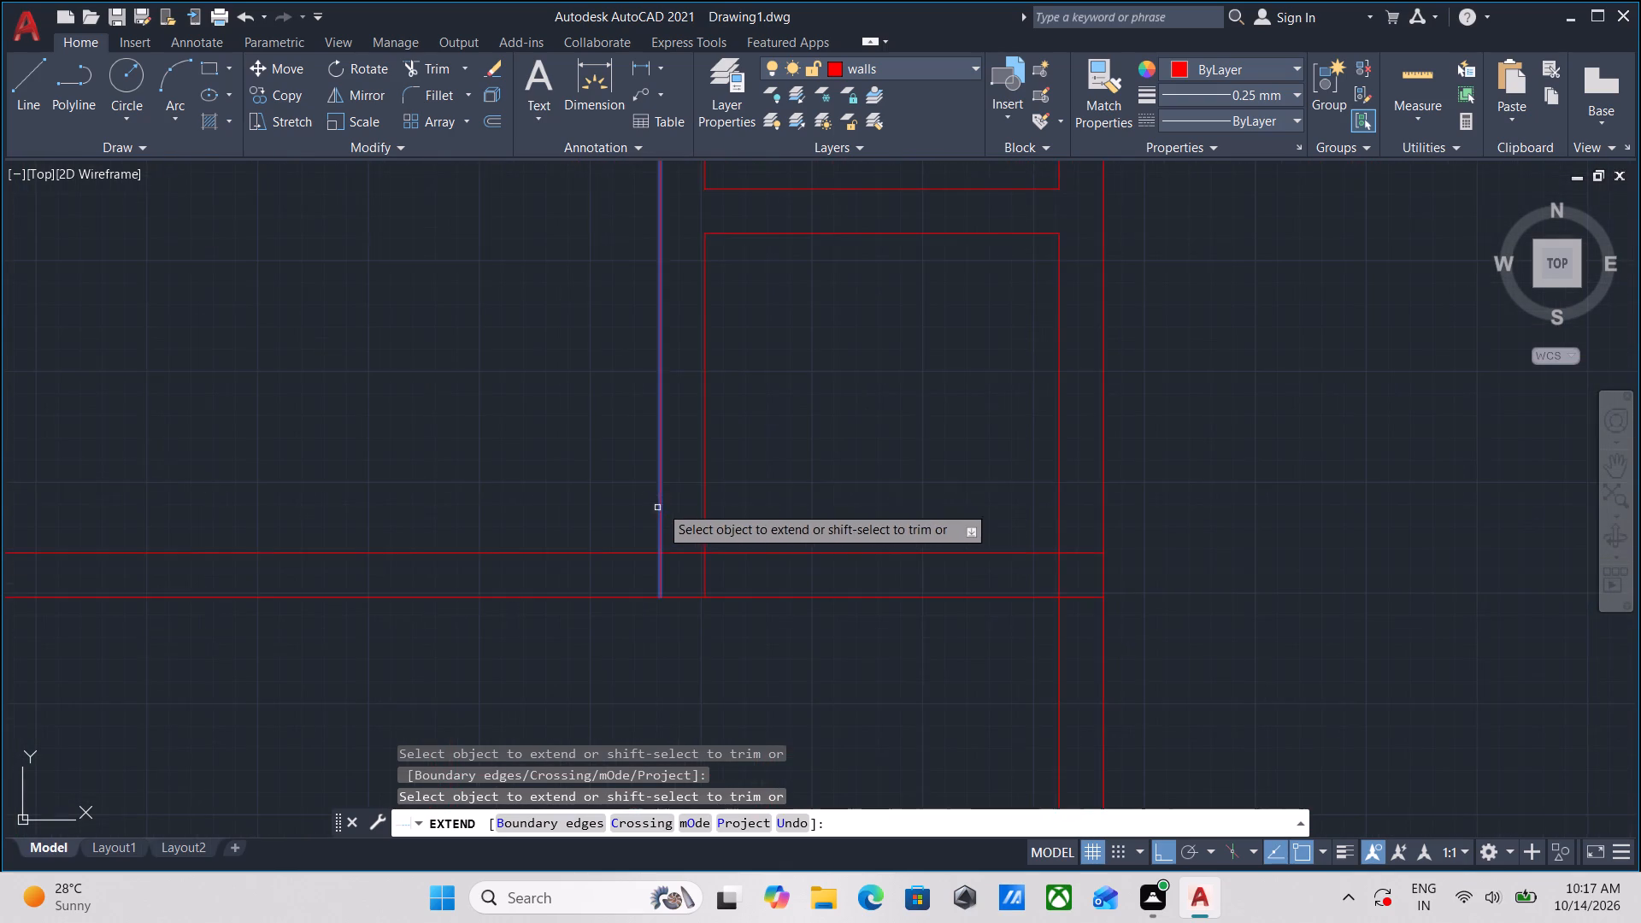
{"action": "left_click", "coordinate": [657, 503]}
{"action": "middle_click_drag", "start_coordinate": [592, 503], "coordinate": [615, 504]}
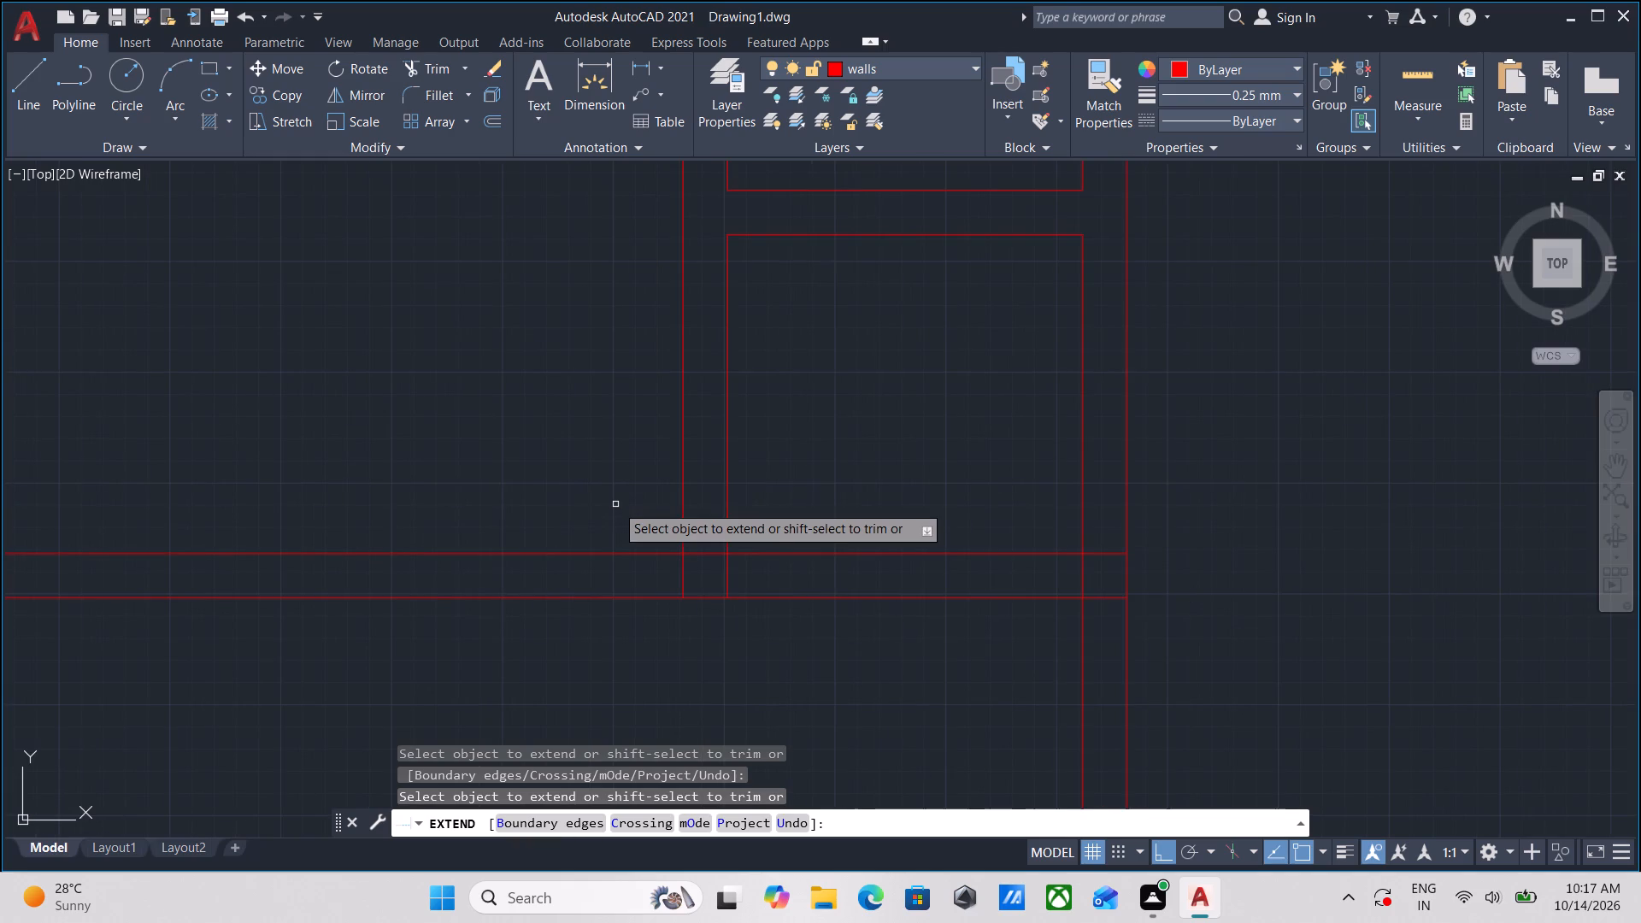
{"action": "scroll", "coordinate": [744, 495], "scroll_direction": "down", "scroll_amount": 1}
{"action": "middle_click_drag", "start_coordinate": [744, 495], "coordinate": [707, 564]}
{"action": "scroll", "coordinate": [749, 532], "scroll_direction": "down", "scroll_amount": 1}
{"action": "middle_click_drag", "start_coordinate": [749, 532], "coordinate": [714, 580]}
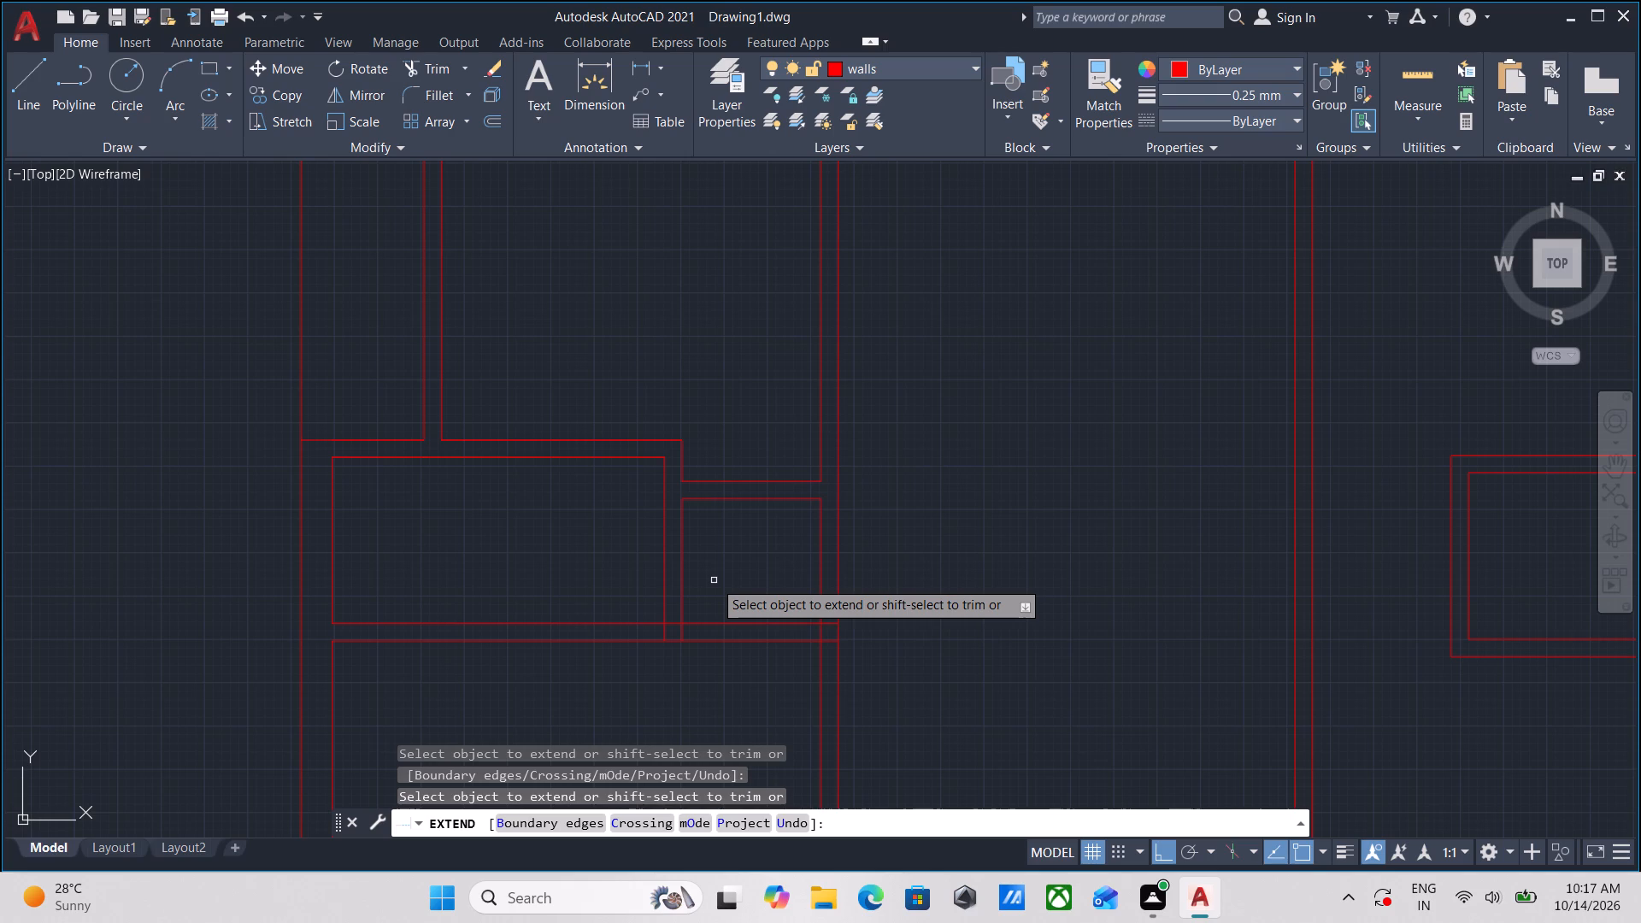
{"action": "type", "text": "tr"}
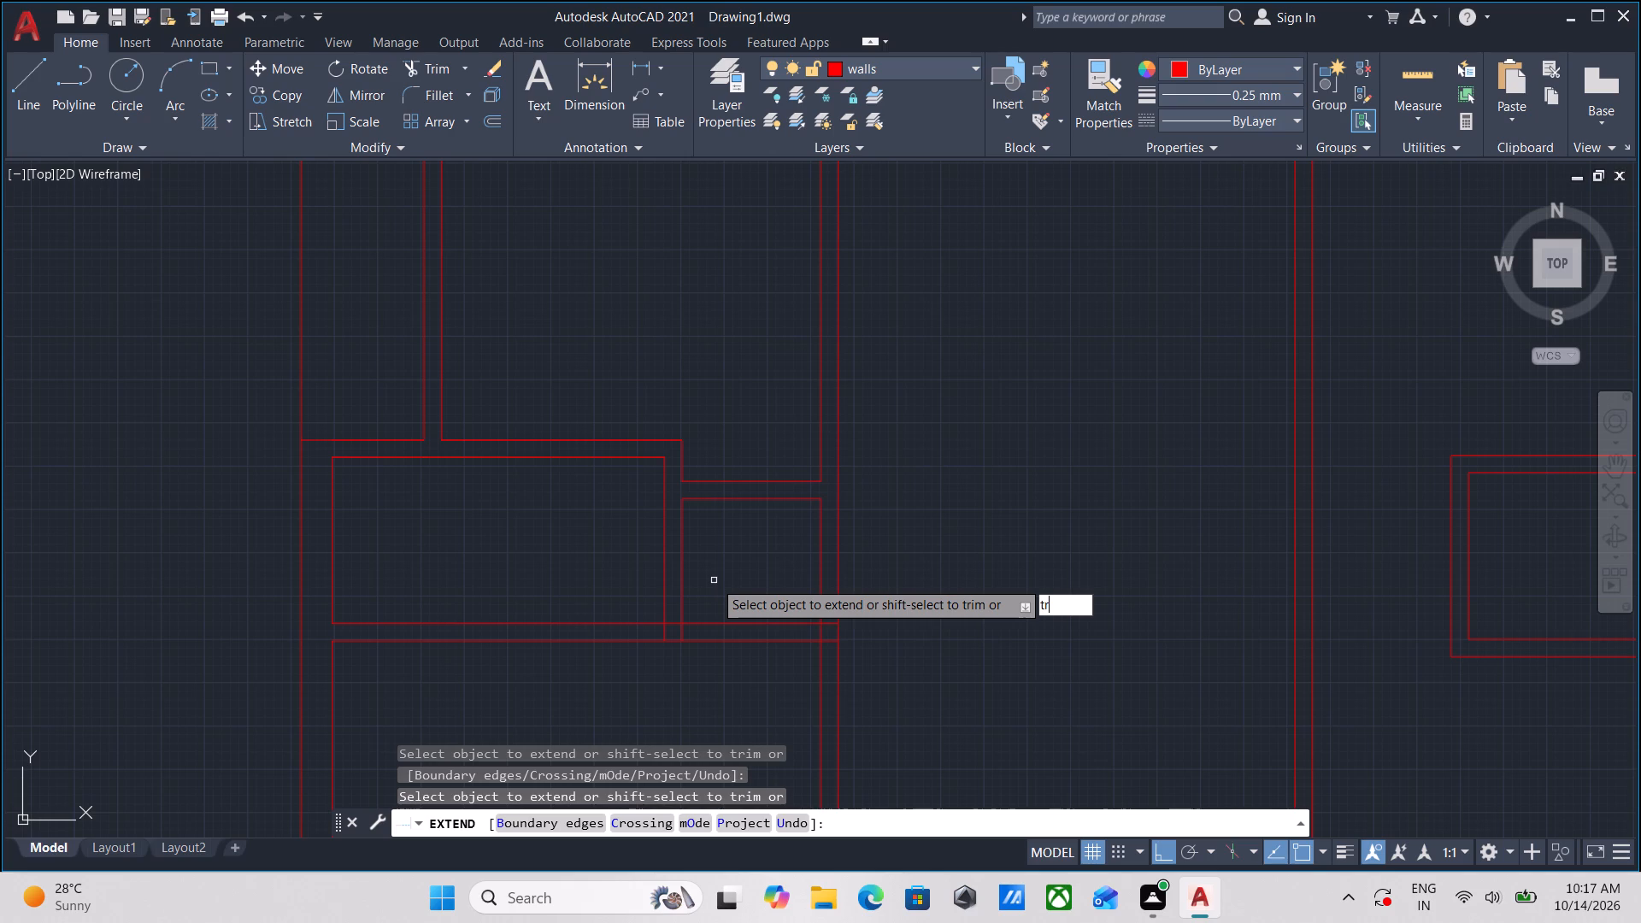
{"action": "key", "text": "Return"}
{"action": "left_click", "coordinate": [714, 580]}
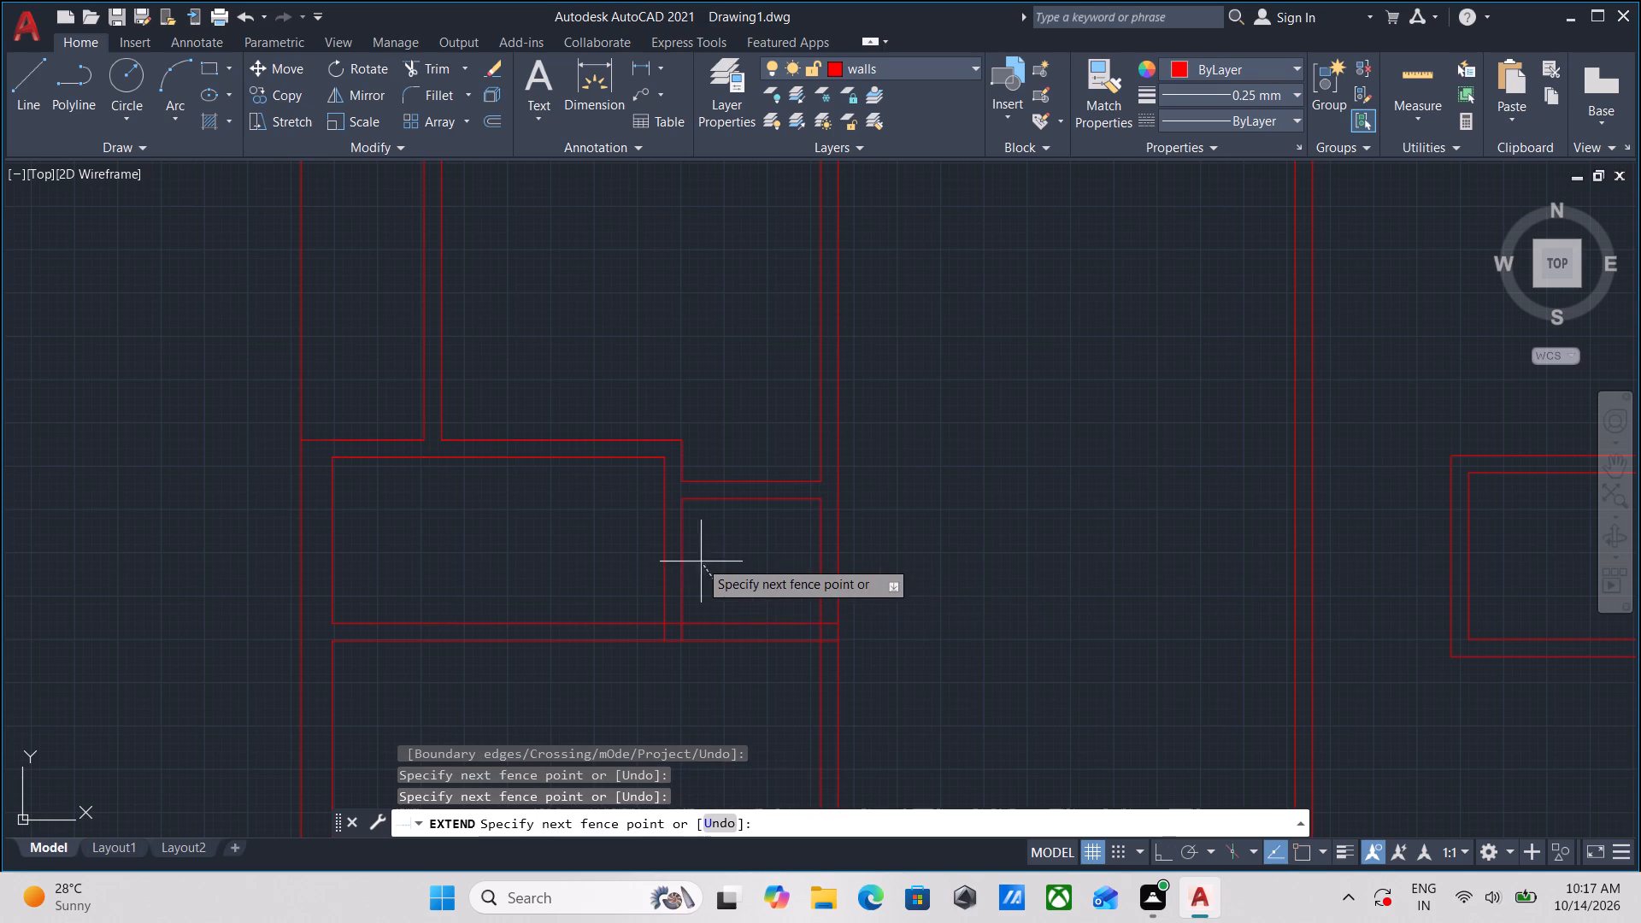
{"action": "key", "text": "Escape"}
Erase the east face line of the short partition between the two small southwest rooms.
{"action": "scroll", "coordinate": [682, 567], "scroll_direction": "up", "scroll_amount": 1}
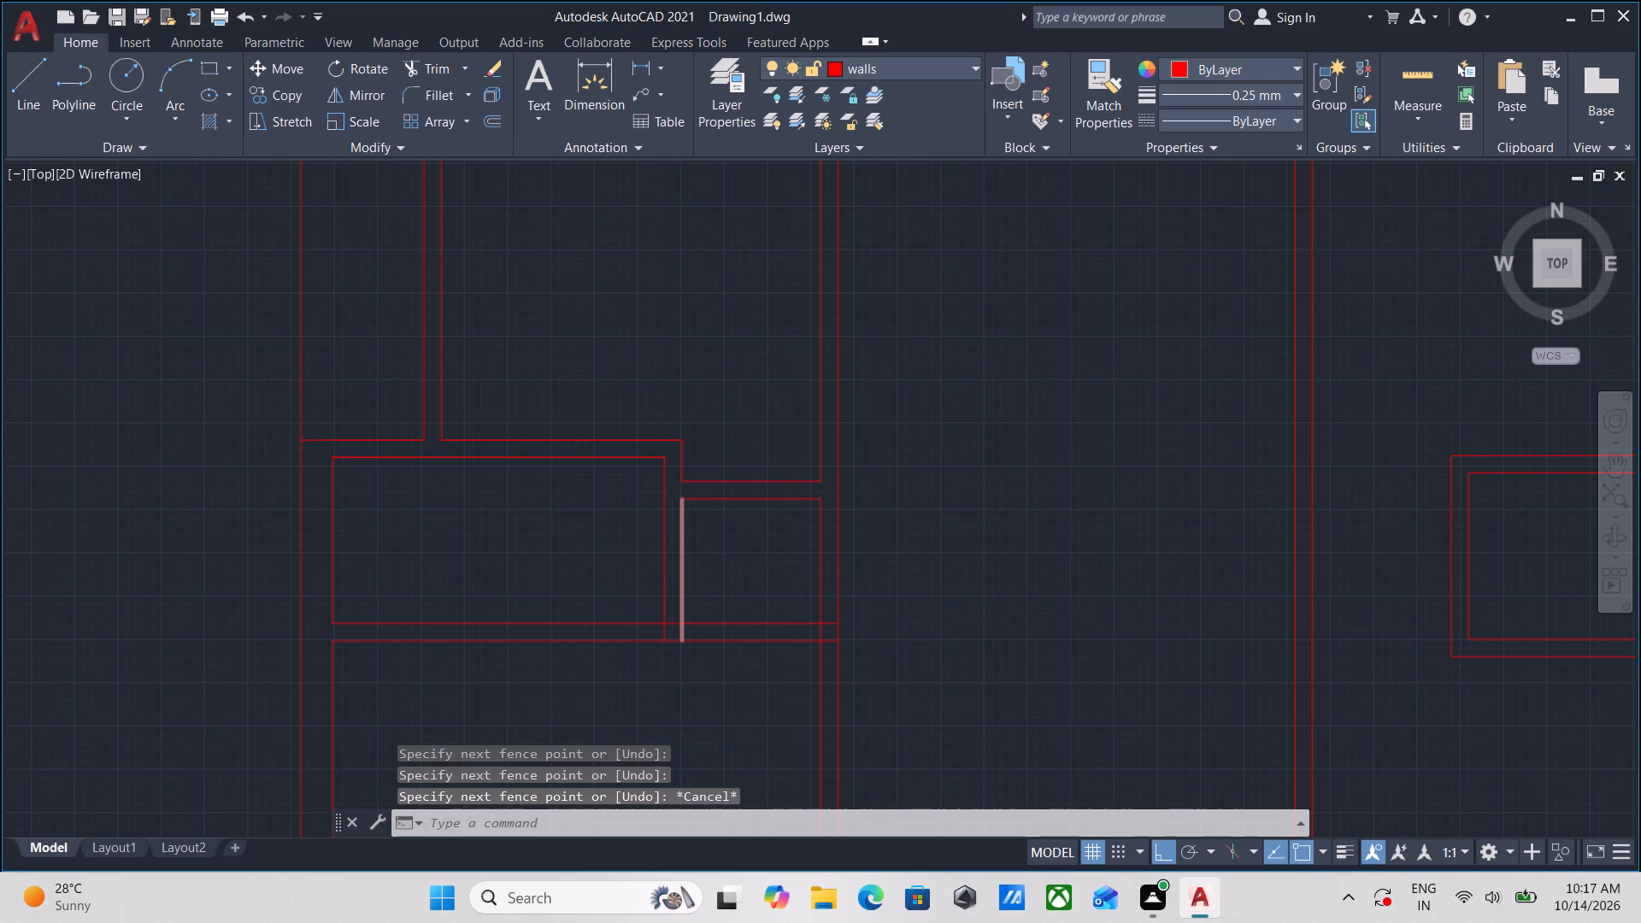
{"action": "left_click", "coordinate": [703, 588]}
{"action": "left_click", "coordinate": [668, 551]}
{"action": "right_click", "coordinate": [668, 551]}
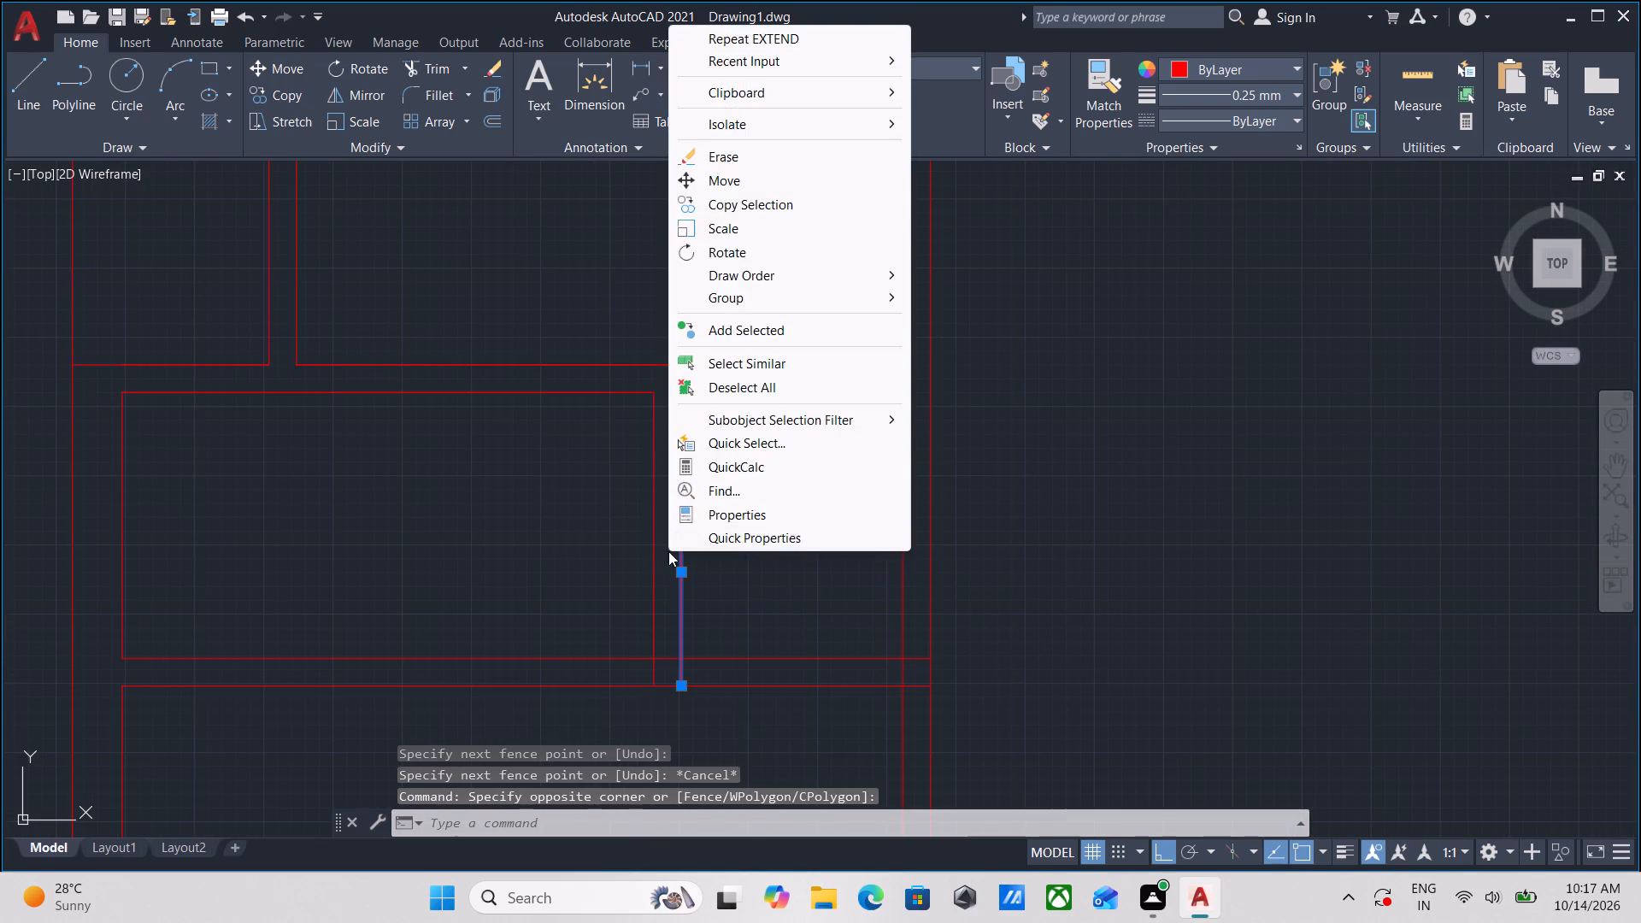
{"action": "left_click", "coordinate": [756, 162]}
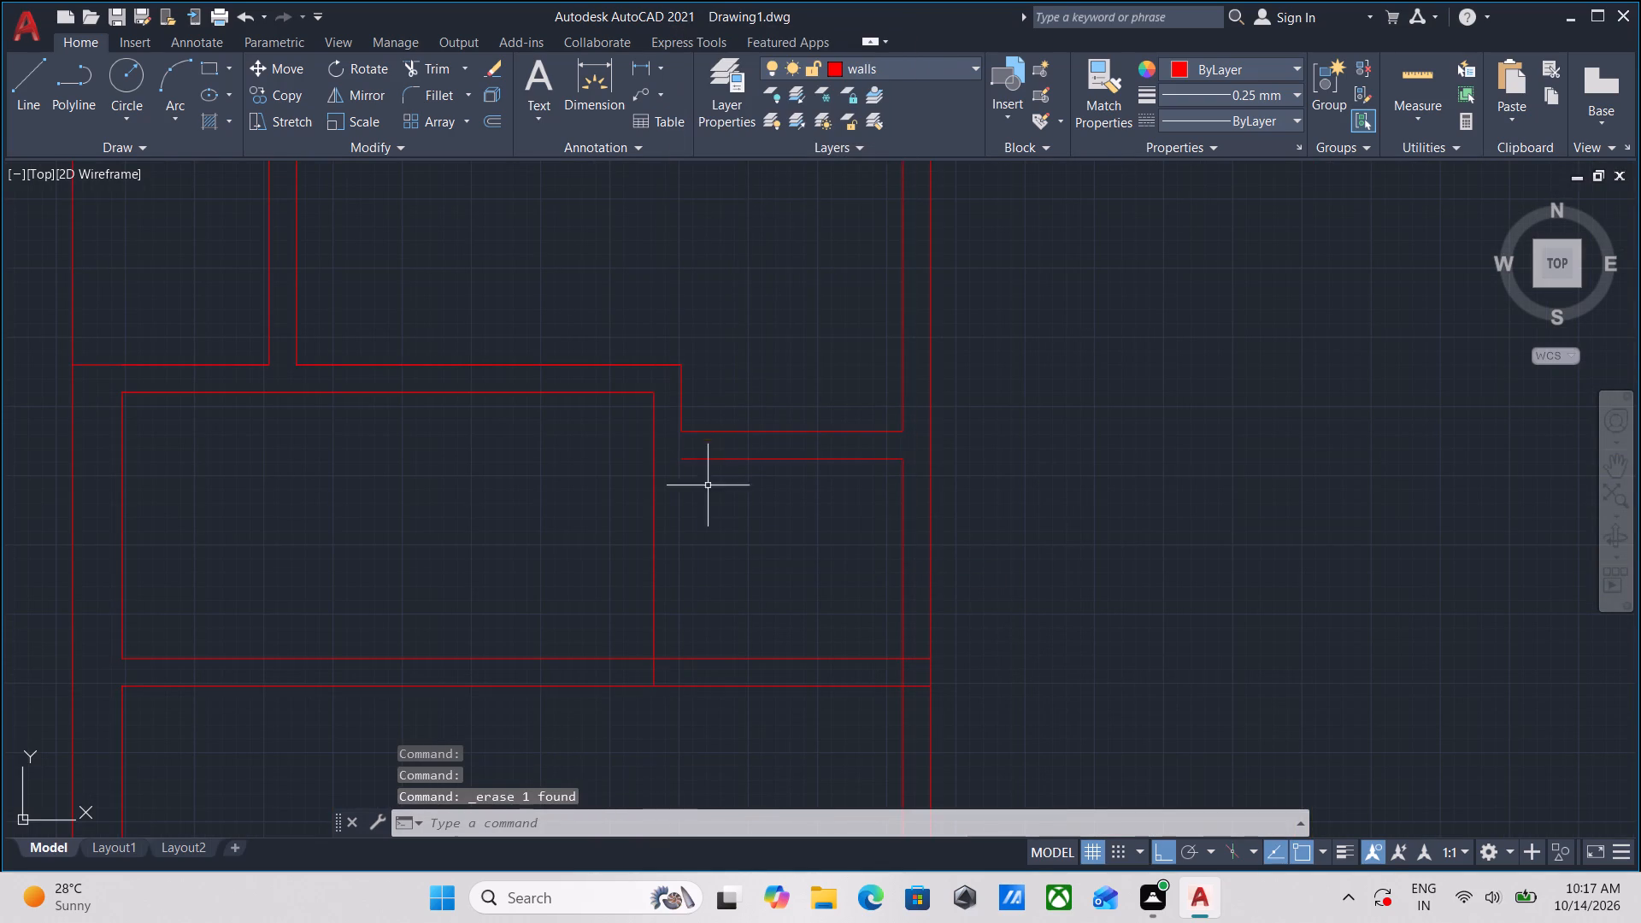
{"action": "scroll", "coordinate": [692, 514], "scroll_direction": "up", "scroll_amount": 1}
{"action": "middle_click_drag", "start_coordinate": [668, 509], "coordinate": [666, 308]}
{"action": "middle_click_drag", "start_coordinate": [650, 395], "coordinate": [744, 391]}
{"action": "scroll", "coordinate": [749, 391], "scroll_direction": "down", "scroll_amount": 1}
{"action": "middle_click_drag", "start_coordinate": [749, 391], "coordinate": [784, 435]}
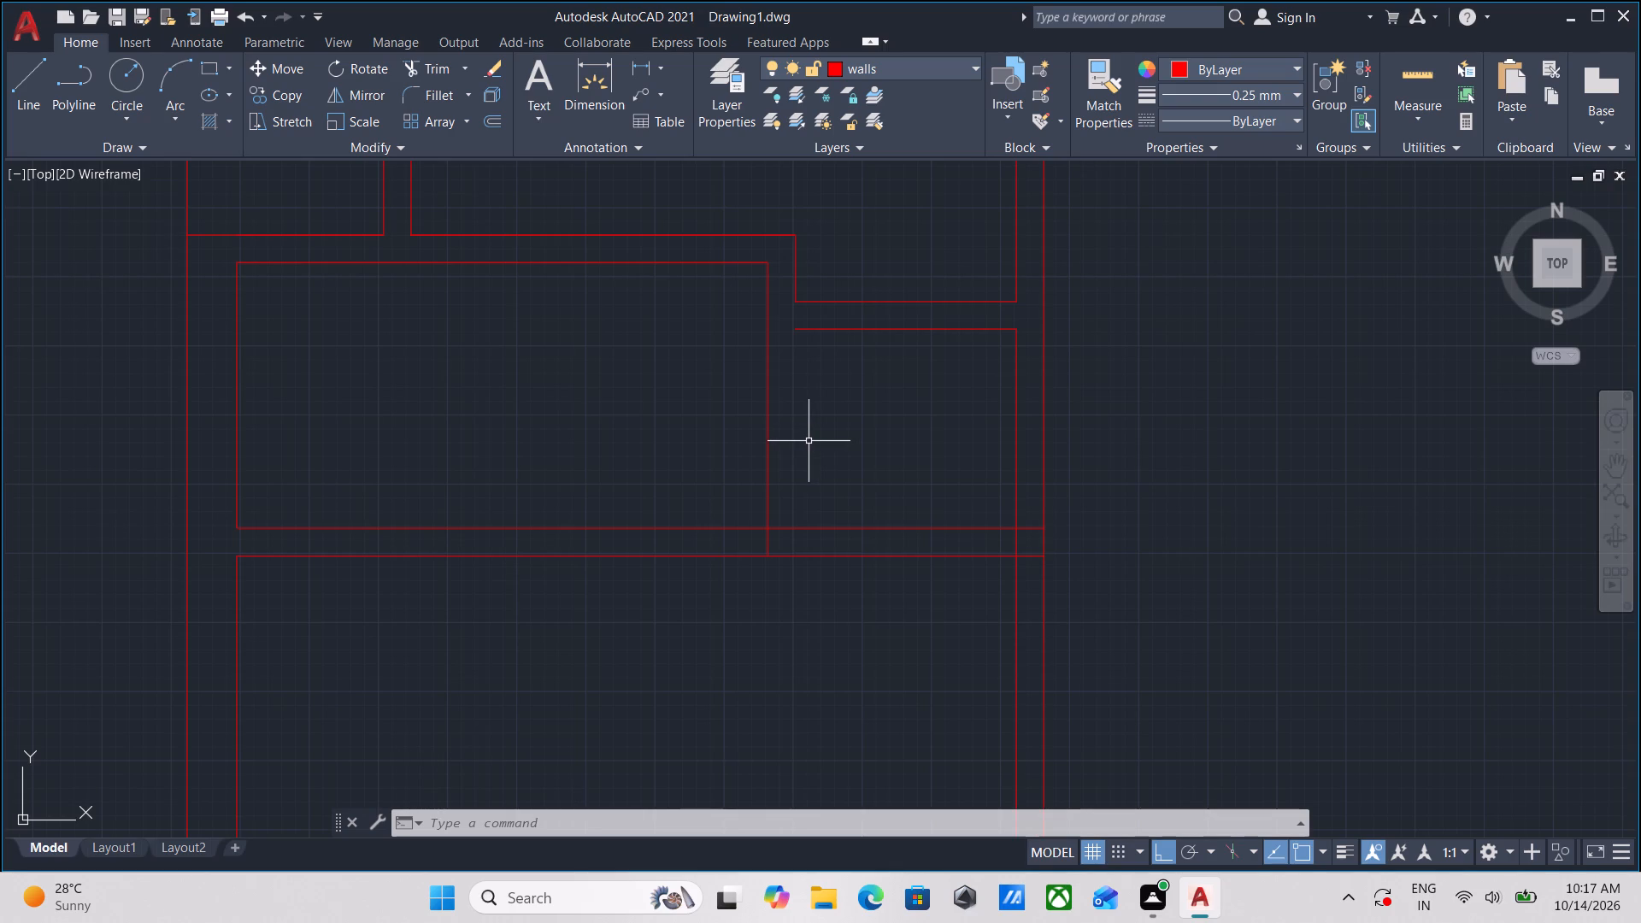
Offset the partition face line between the two small southwest rooms 2' to the west.
{"action": "left_click", "coordinate": [788, 445]}
{"action": "left_click", "coordinate": [709, 443]}
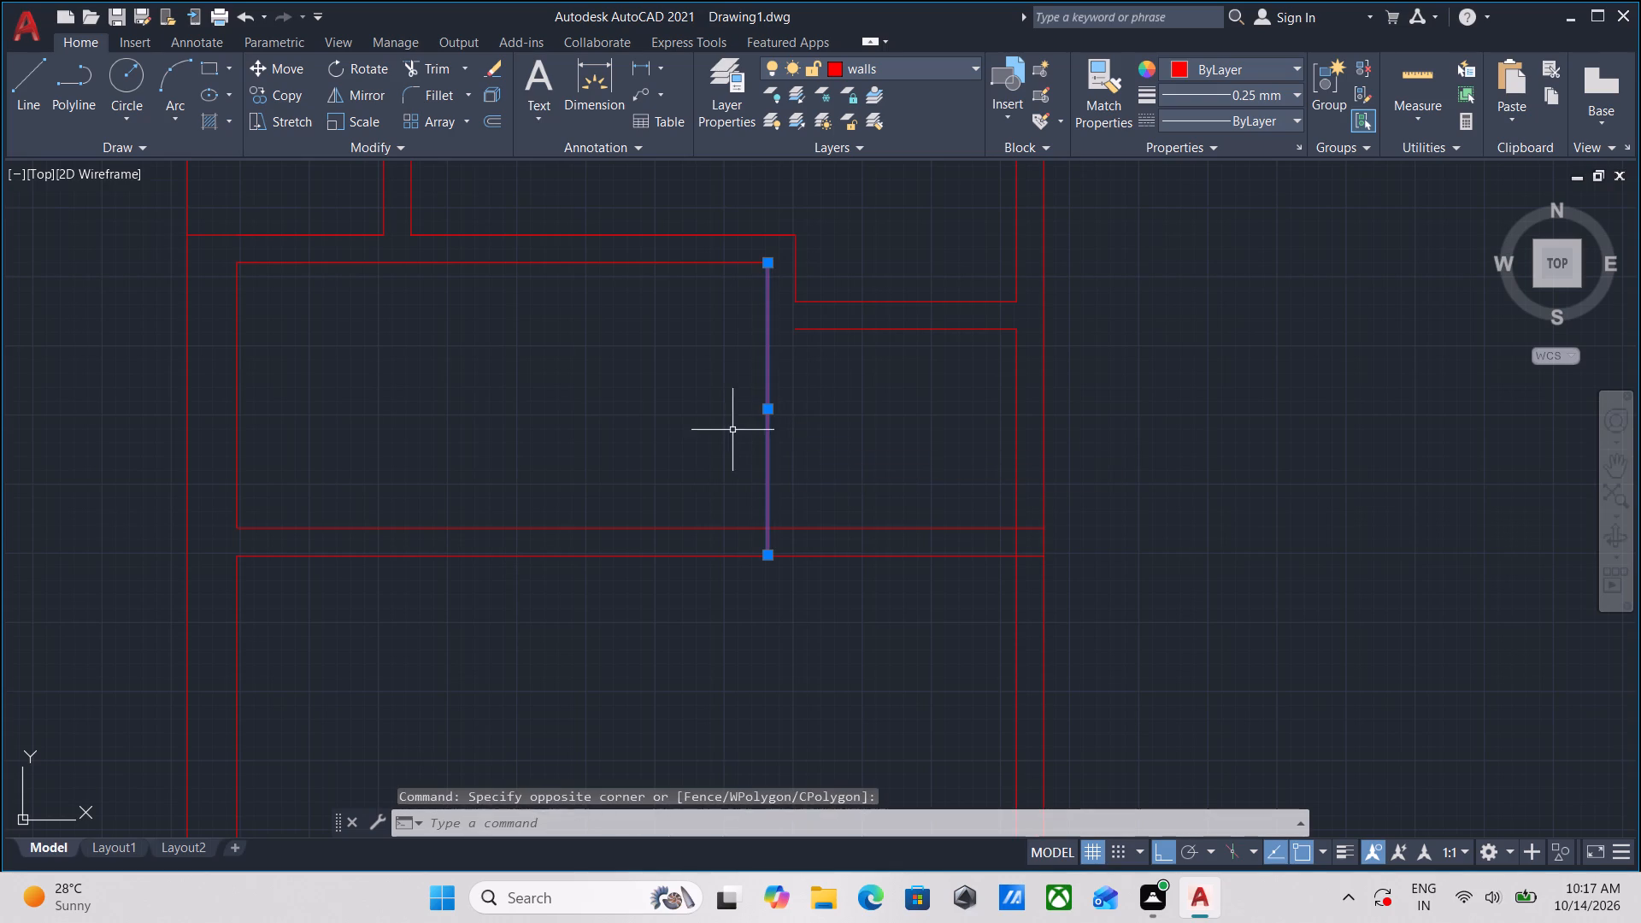
{"action": "middle_click_drag", "start_coordinate": [732, 430], "coordinate": [773, 422]}
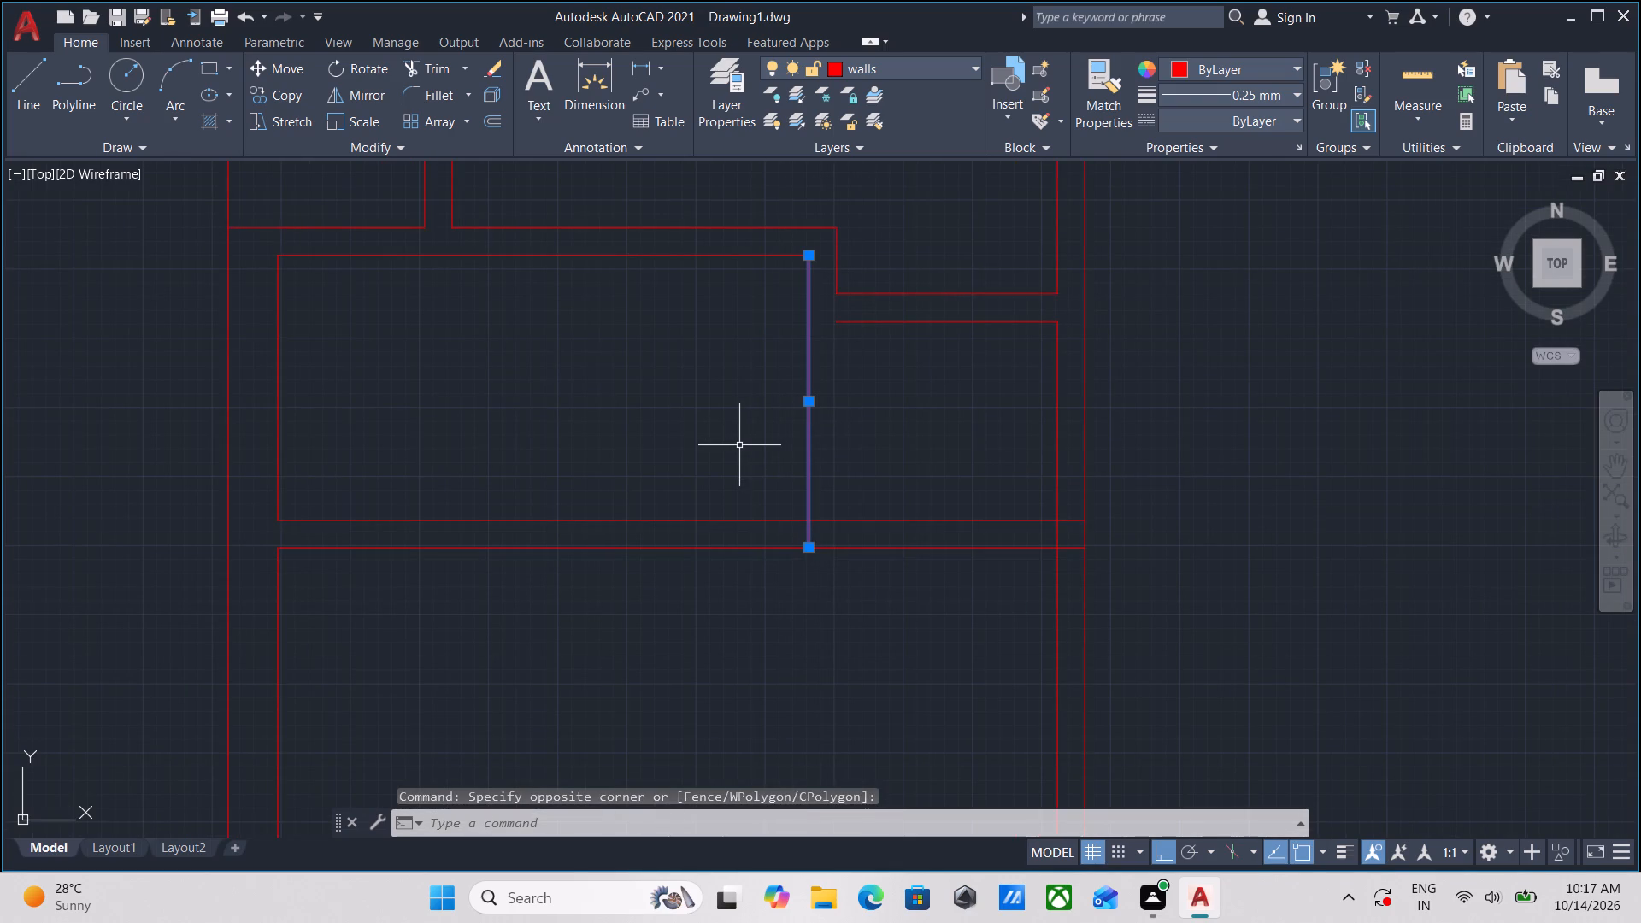
{"action": "key", "text": "o"}
{"action": "key", "text": "Return"}
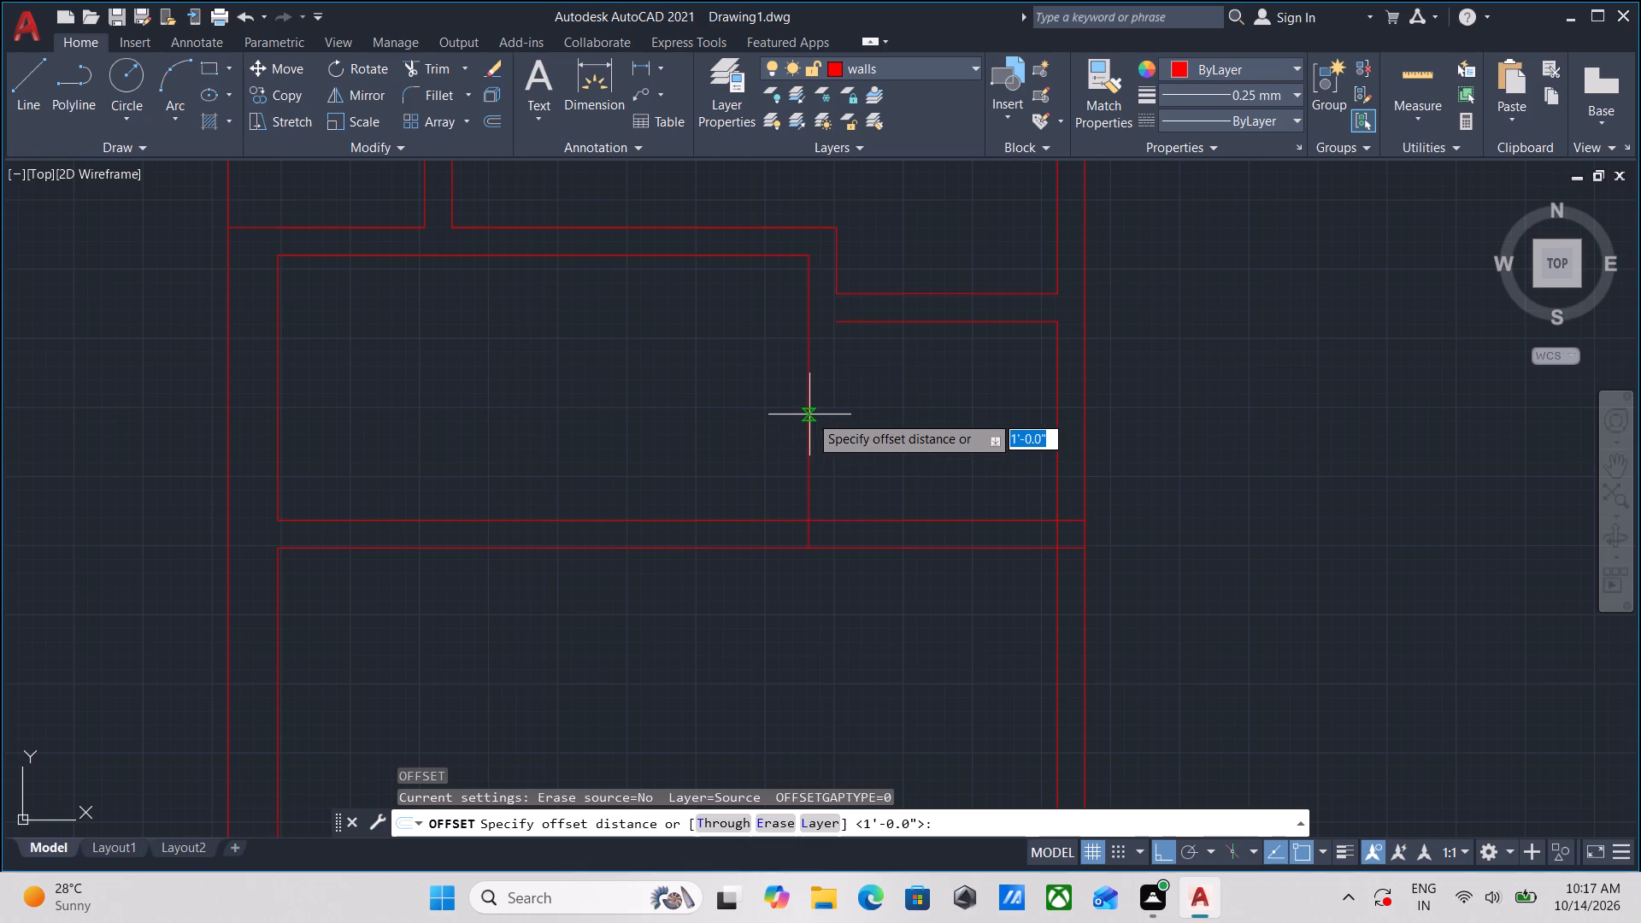
{"action": "left_click", "coordinate": [809, 414]}
{"action": "left_click_drag", "start_coordinate": [612, 428], "coordinate": [630, 421]}
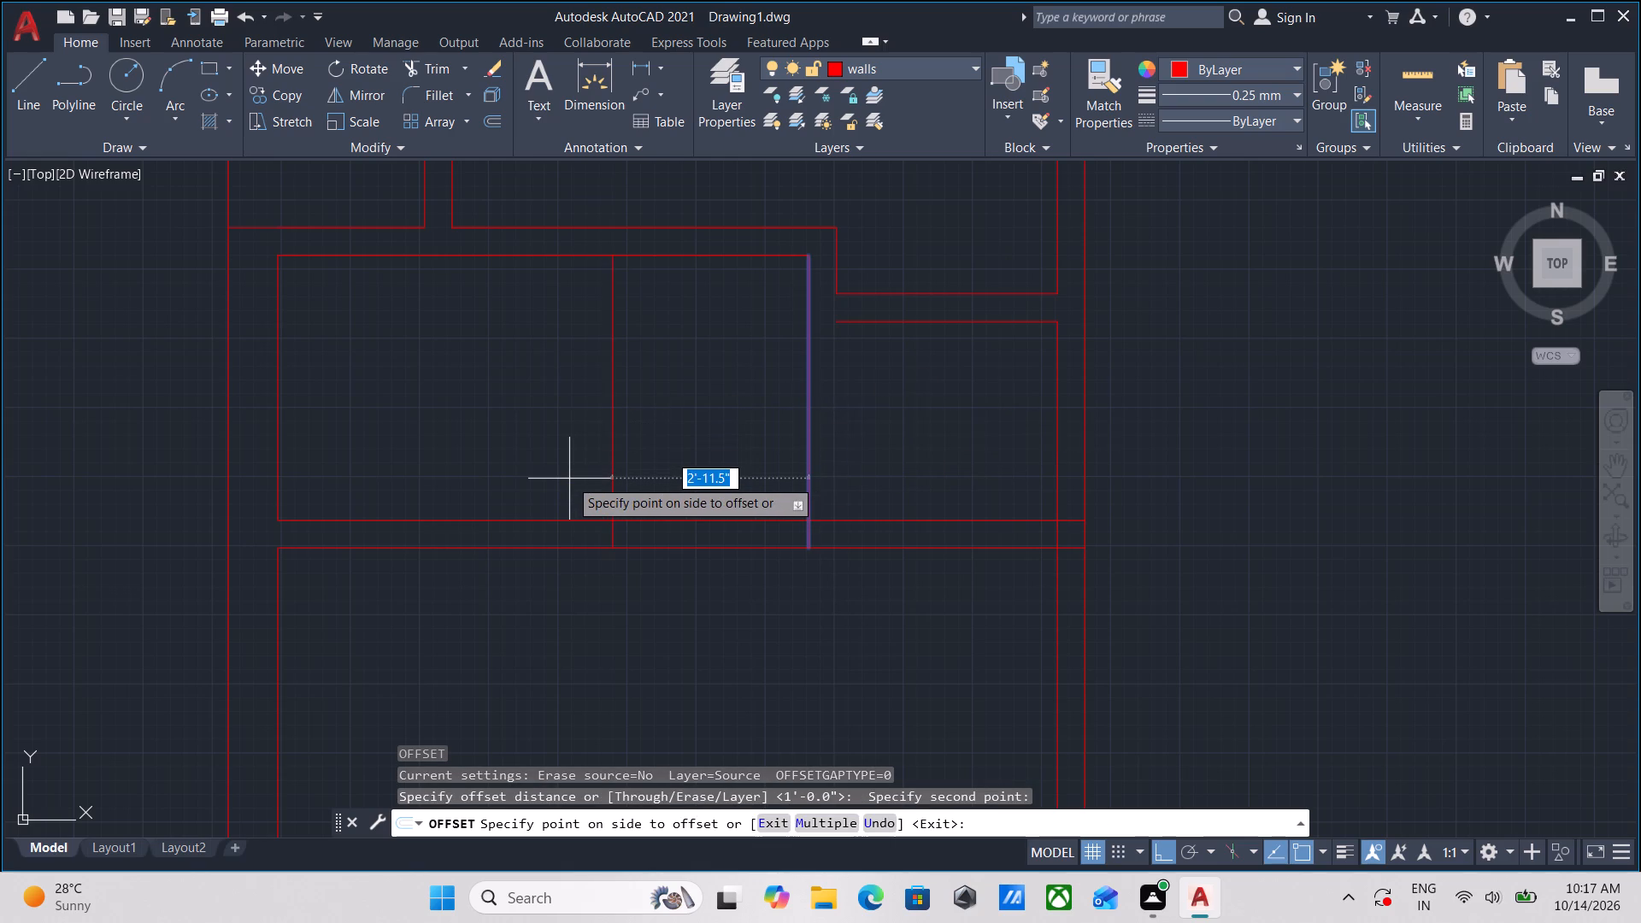
{"action": "key", "text": "2"}
{"action": "key", "text": "apostrophe"}
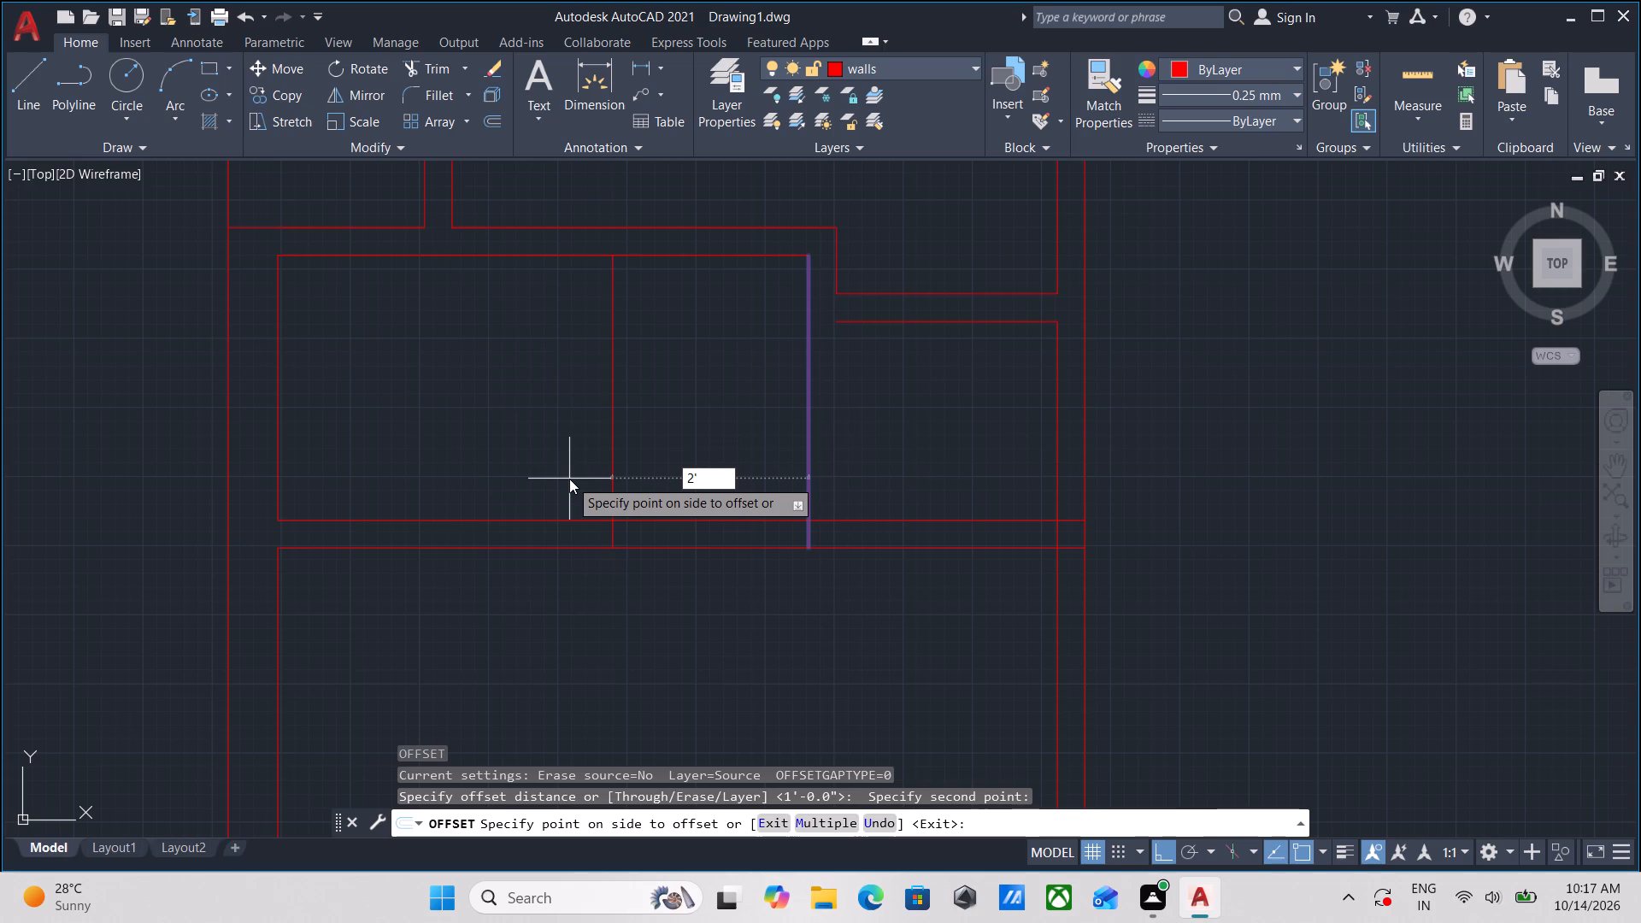
{"action": "key", "text": "6"}
{"action": "key", "text": "BackSpace"}
{"action": "key", "text": "Return"}
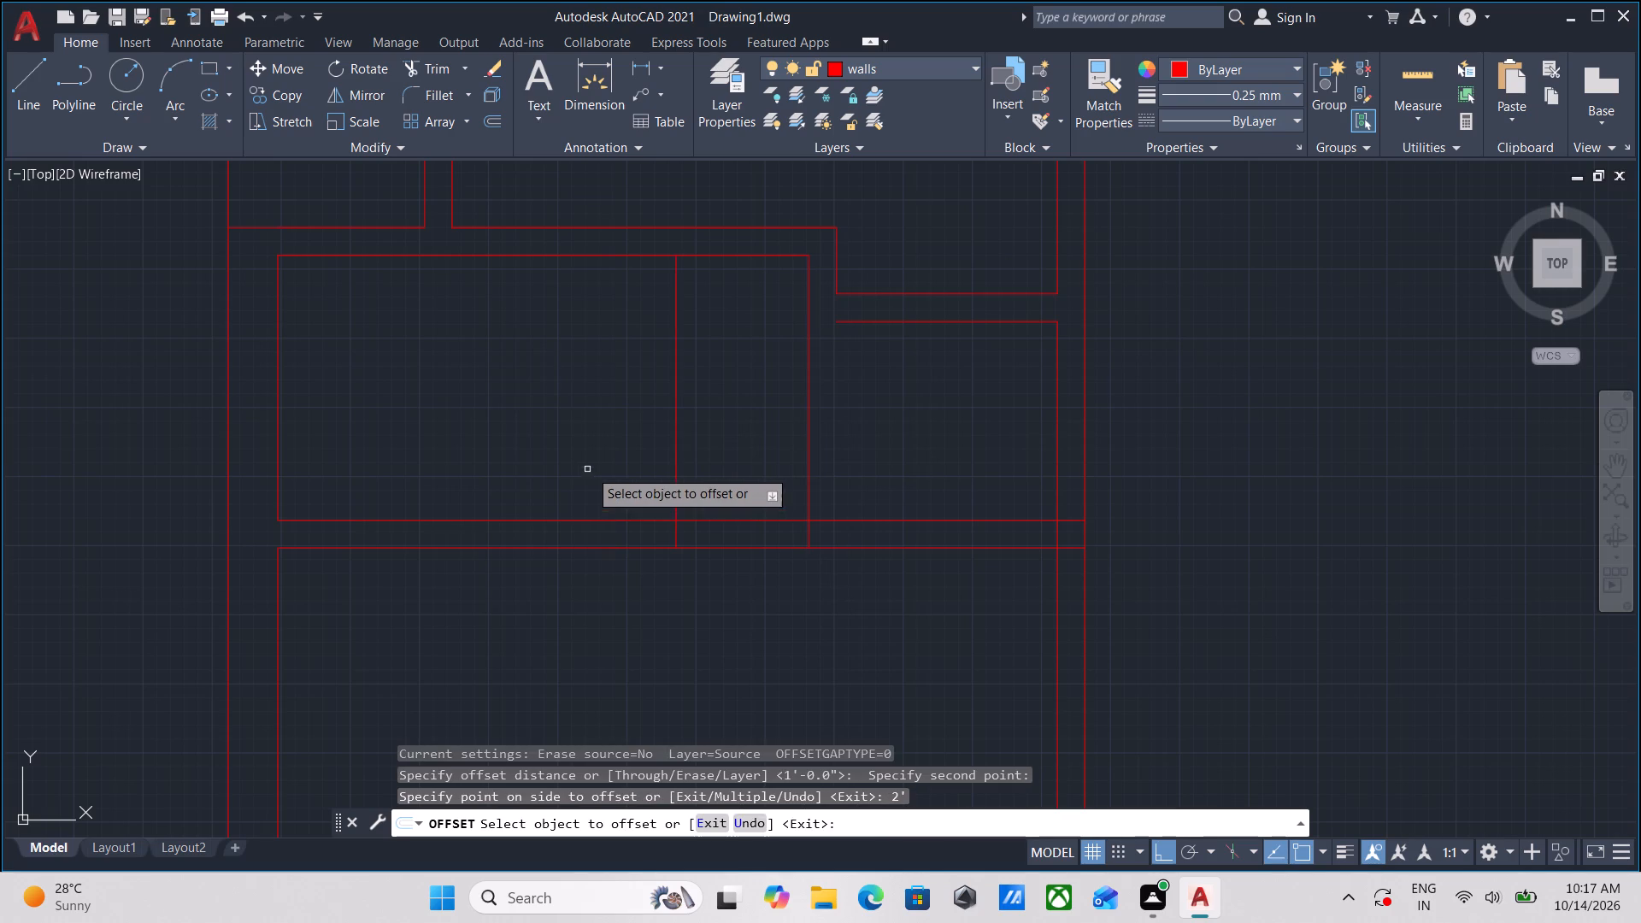
{"action": "key", "text": "Escape"}
Trim both cross wall faces between the partition and offset lines, plus the offset line above the wall, to open a 2' doorway.
{"action": "scroll", "coordinate": [739, 534], "scroll_direction": "up", "scroll_amount": 1}
{"action": "scroll", "coordinate": [744, 507], "scroll_direction": "down", "scroll_amount": 1}
{"action": "middle_click_drag", "start_coordinate": [744, 507], "coordinate": [695, 591]}
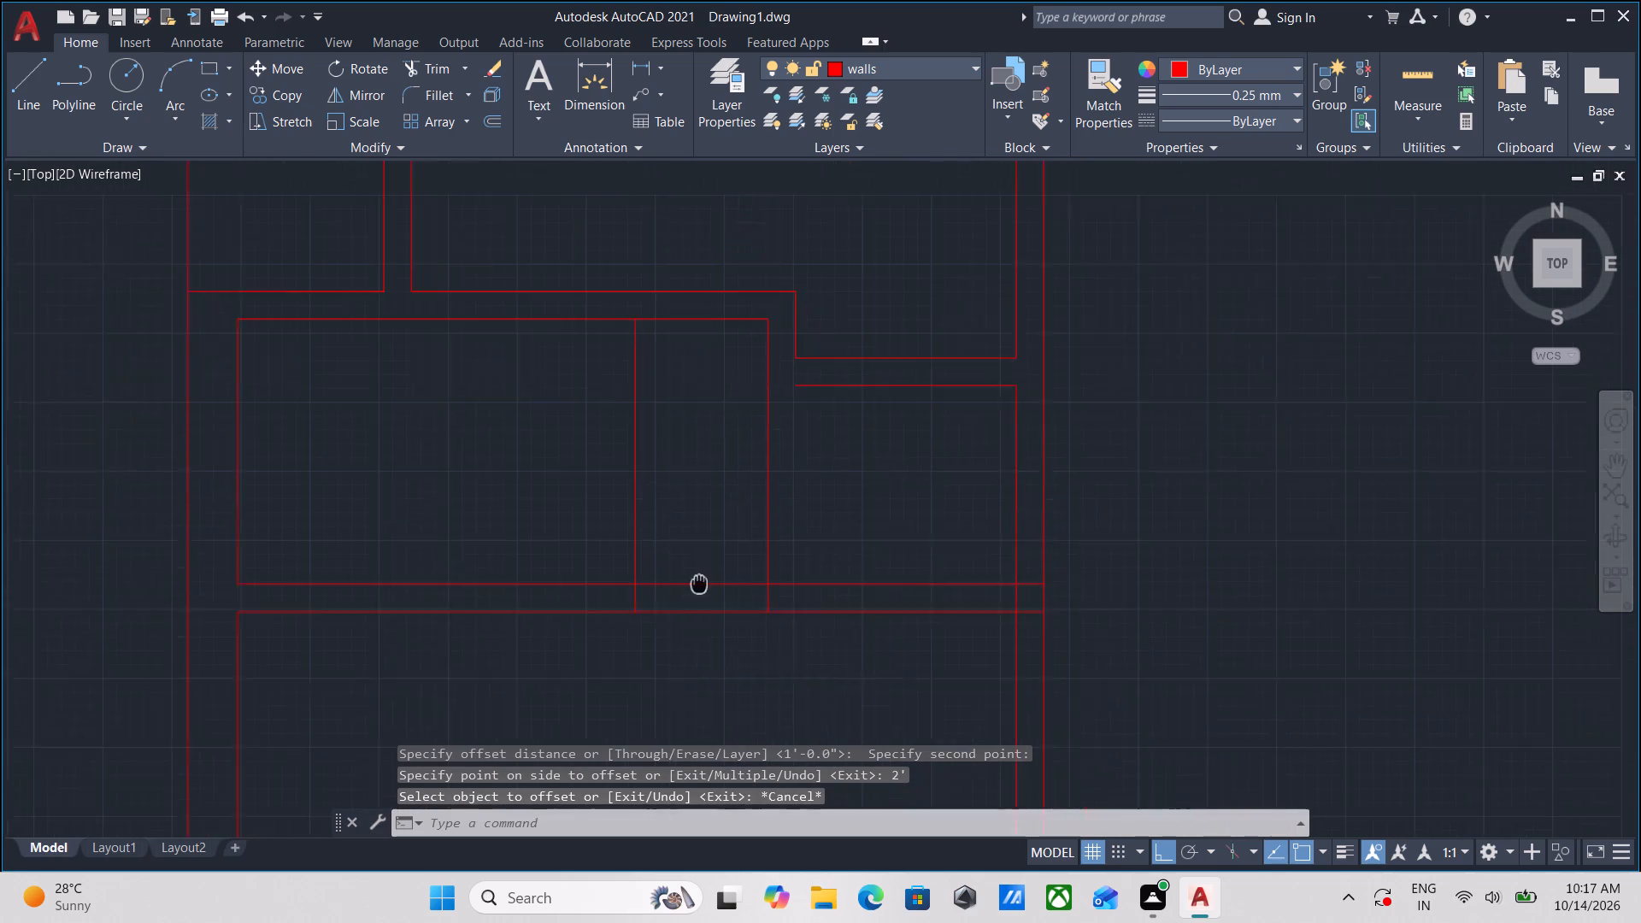
{"action": "middle_click_drag", "start_coordinate": [695, 591], "coordinate": [692, 596]}
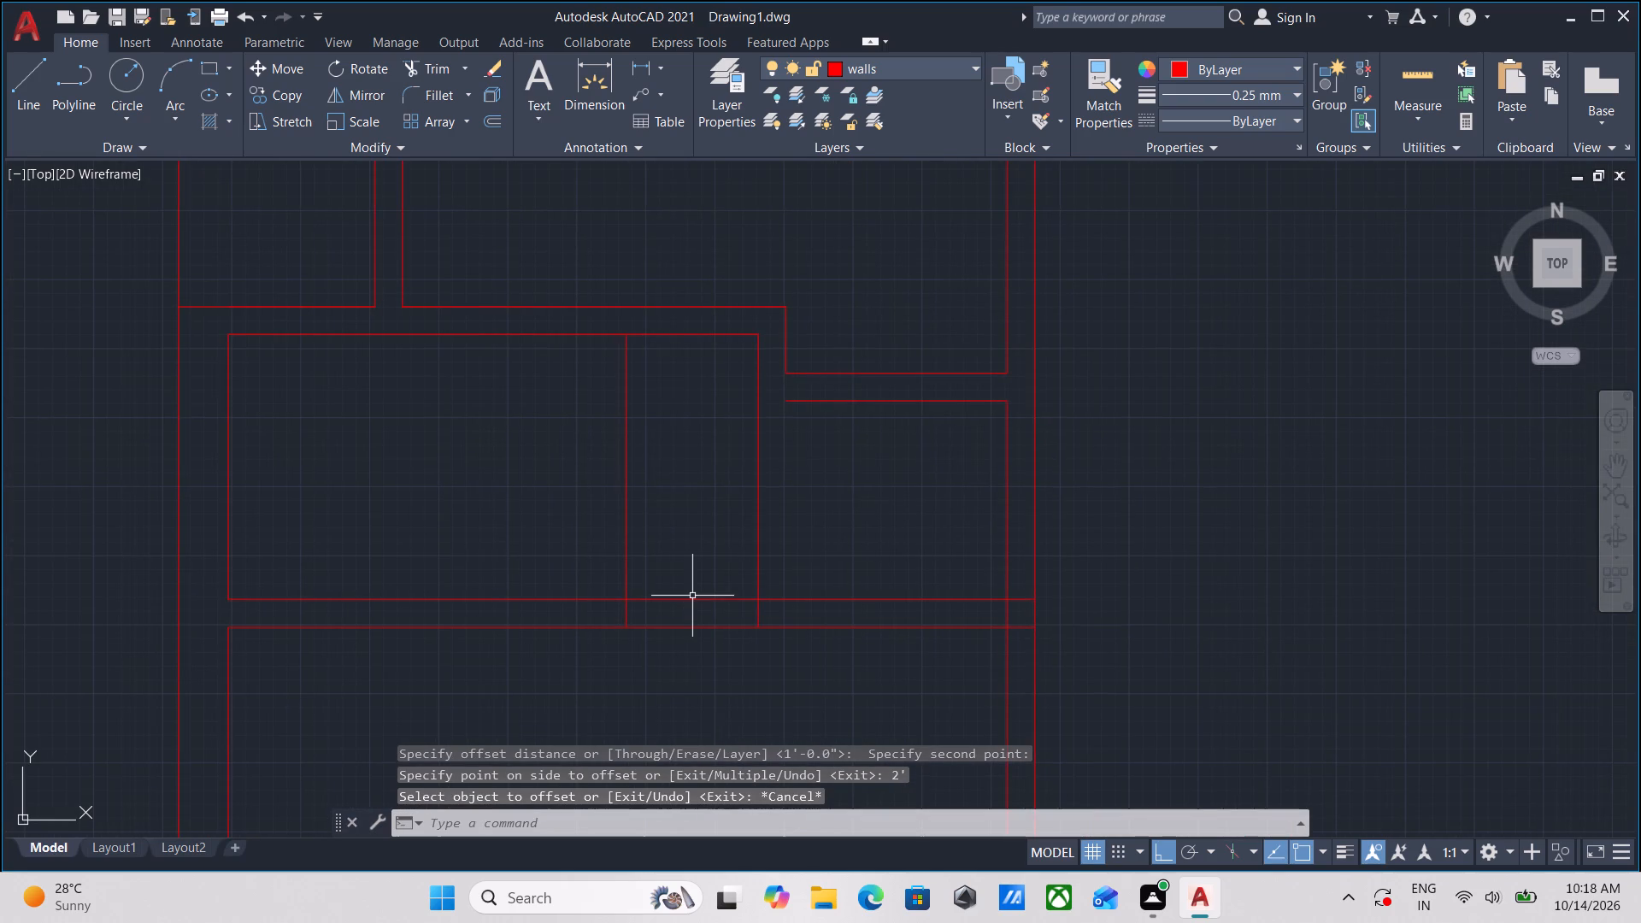
{"action": "scroll", "coordinate": [693, 637], "scroll_direction": "up", "scroll_amount": 1}
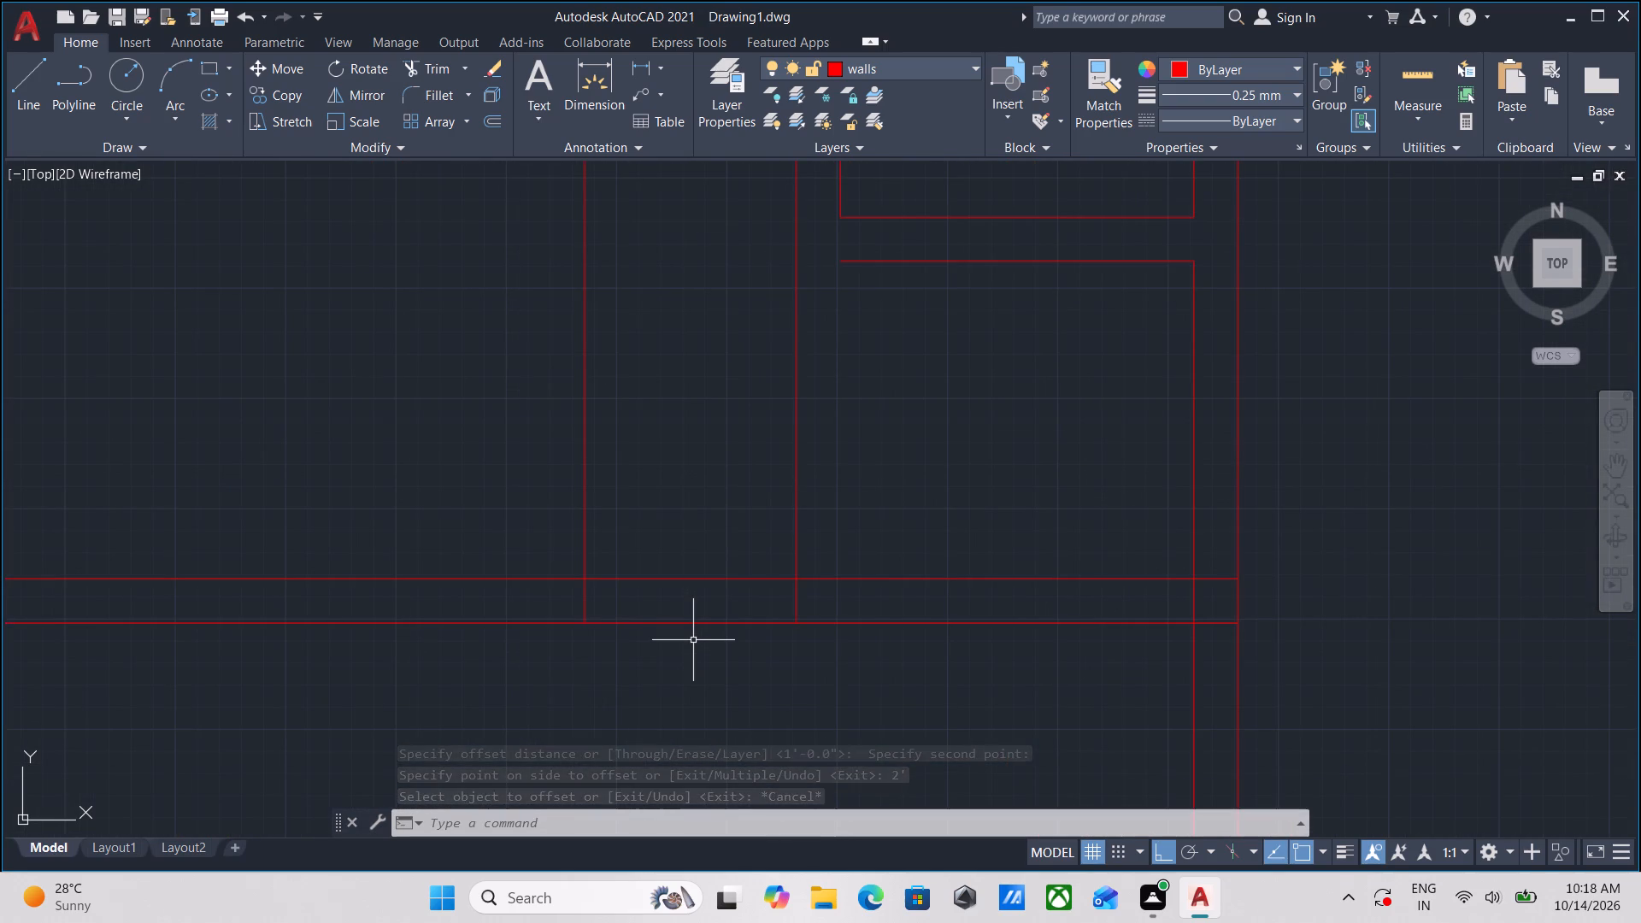
{"action": "type", "text": "tr"}
{"action": "key", "text": "Return"}
{"action": "left_click", "coordinate": [693, 640]}
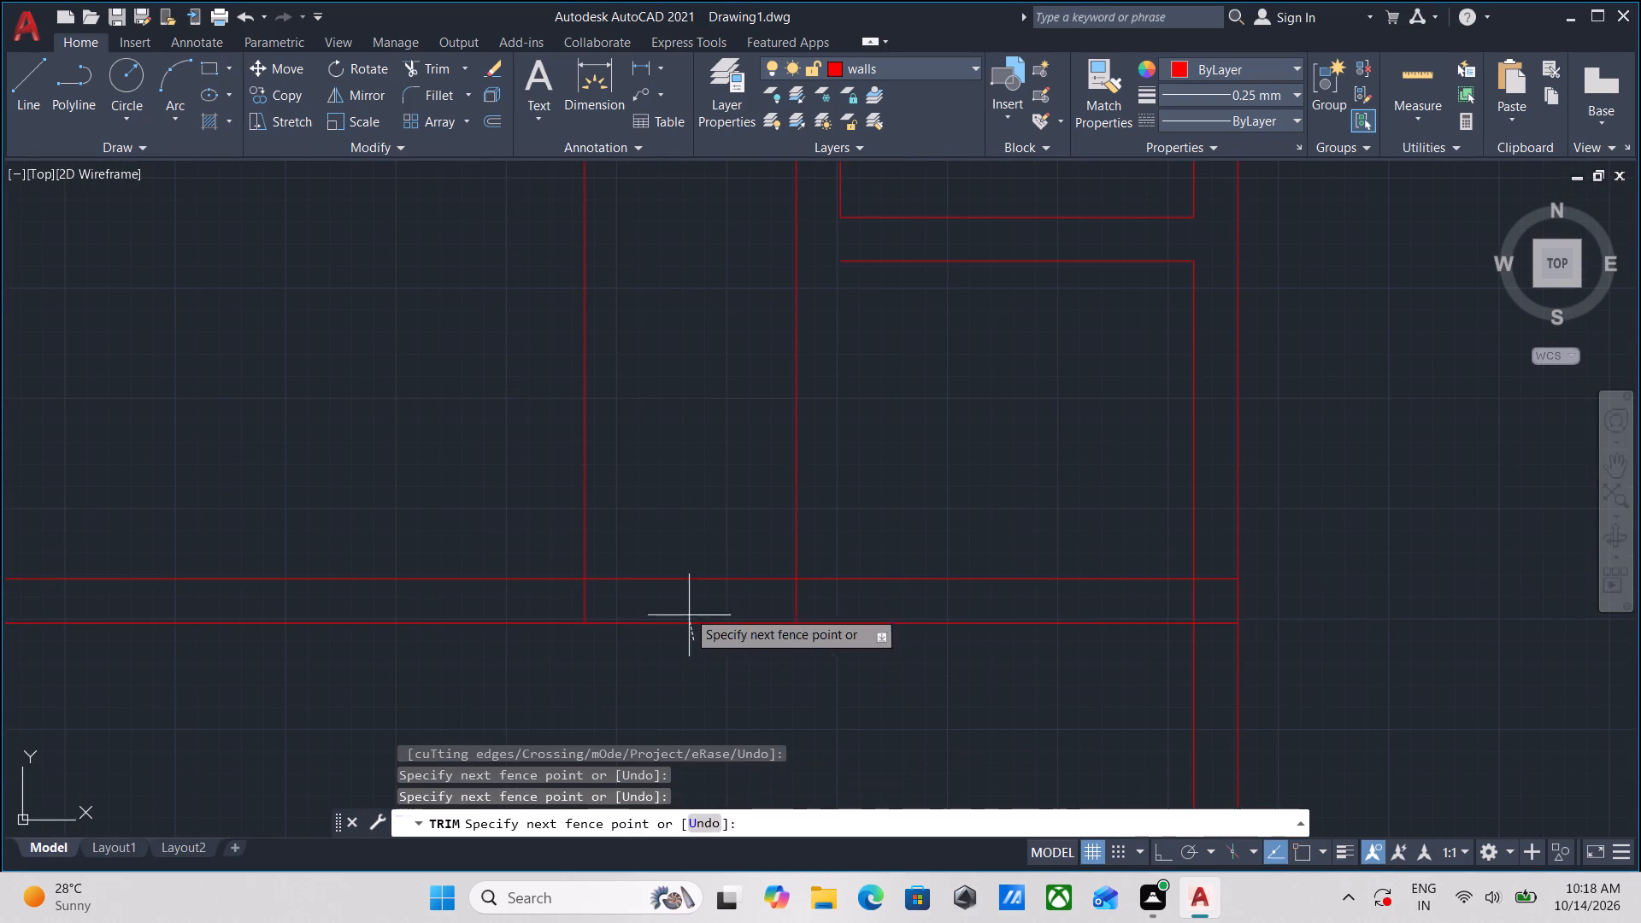
{"action": "left_click", "coordinate": [660, 450]}
{"action": "left_click", "coordinate": [660, 450]}
{"action": "left_click", "coordinate": [661, 480]}
{"action": "left_click", "coordinate": [497, 447]}
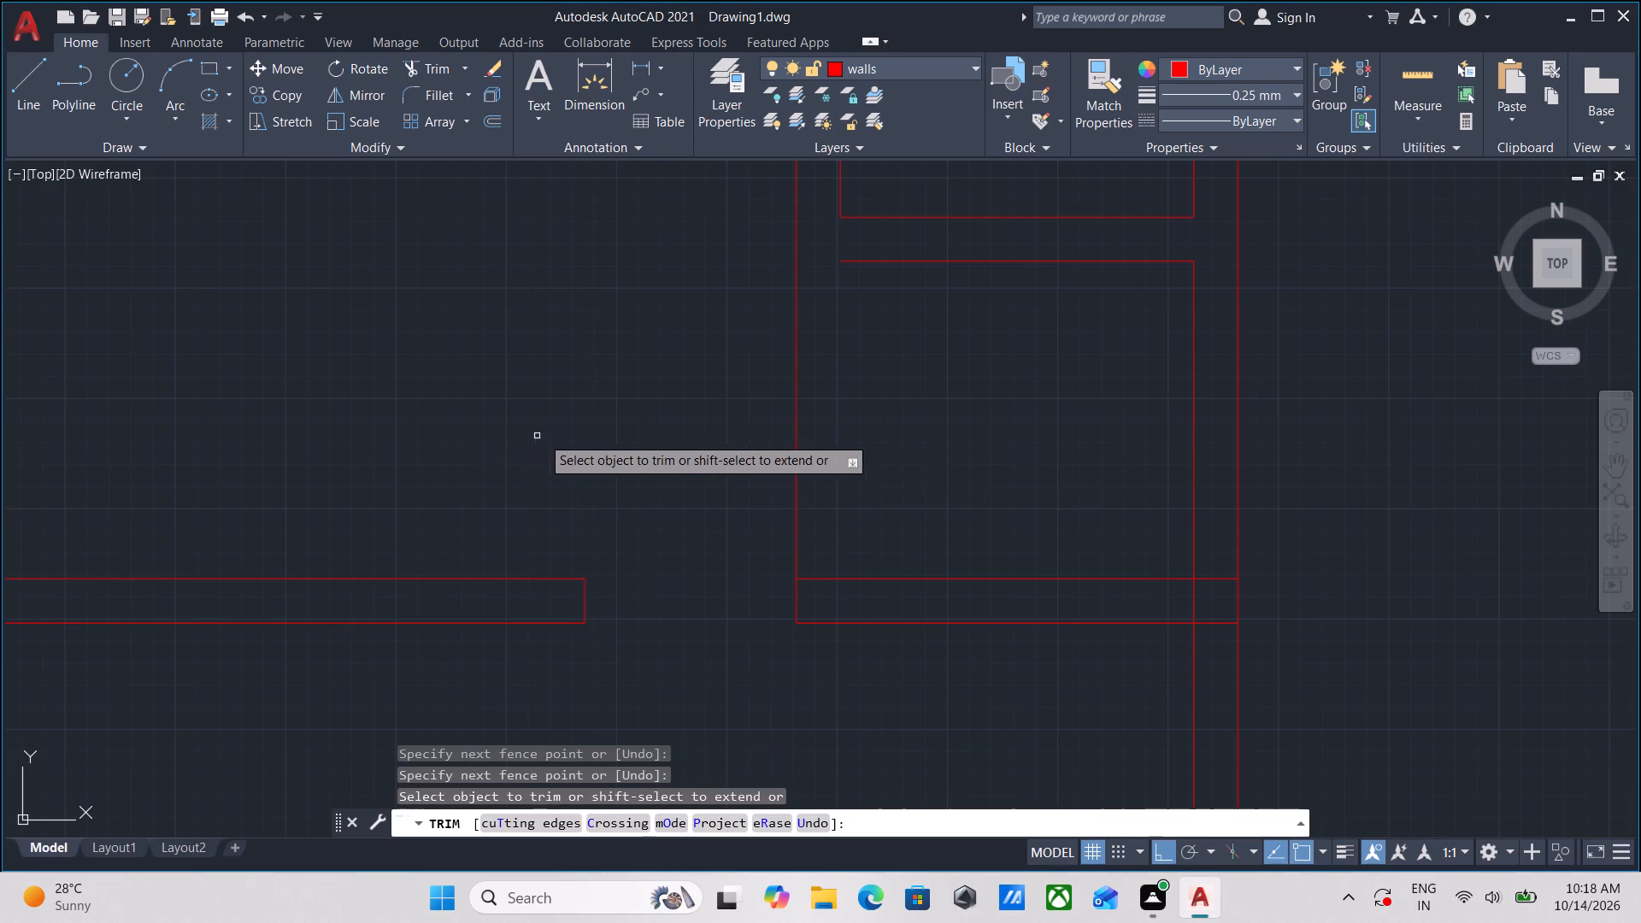
{"action": "scroll", "coordinate": [705, 433], "scroll_direction": "down", "scroll_amount": 1}
{"action": "middle_click_drag", "start_coordinate": [803, 442], "coordinate": [803, 490]}
{"action": "key", "text": "Escape"}
Extend the south face of the smaller southwest room's north wall west to the partition line.
{"action": "middle_click_drag", "start_coordinate": [815, 458], "coordinate": [815, 488]}
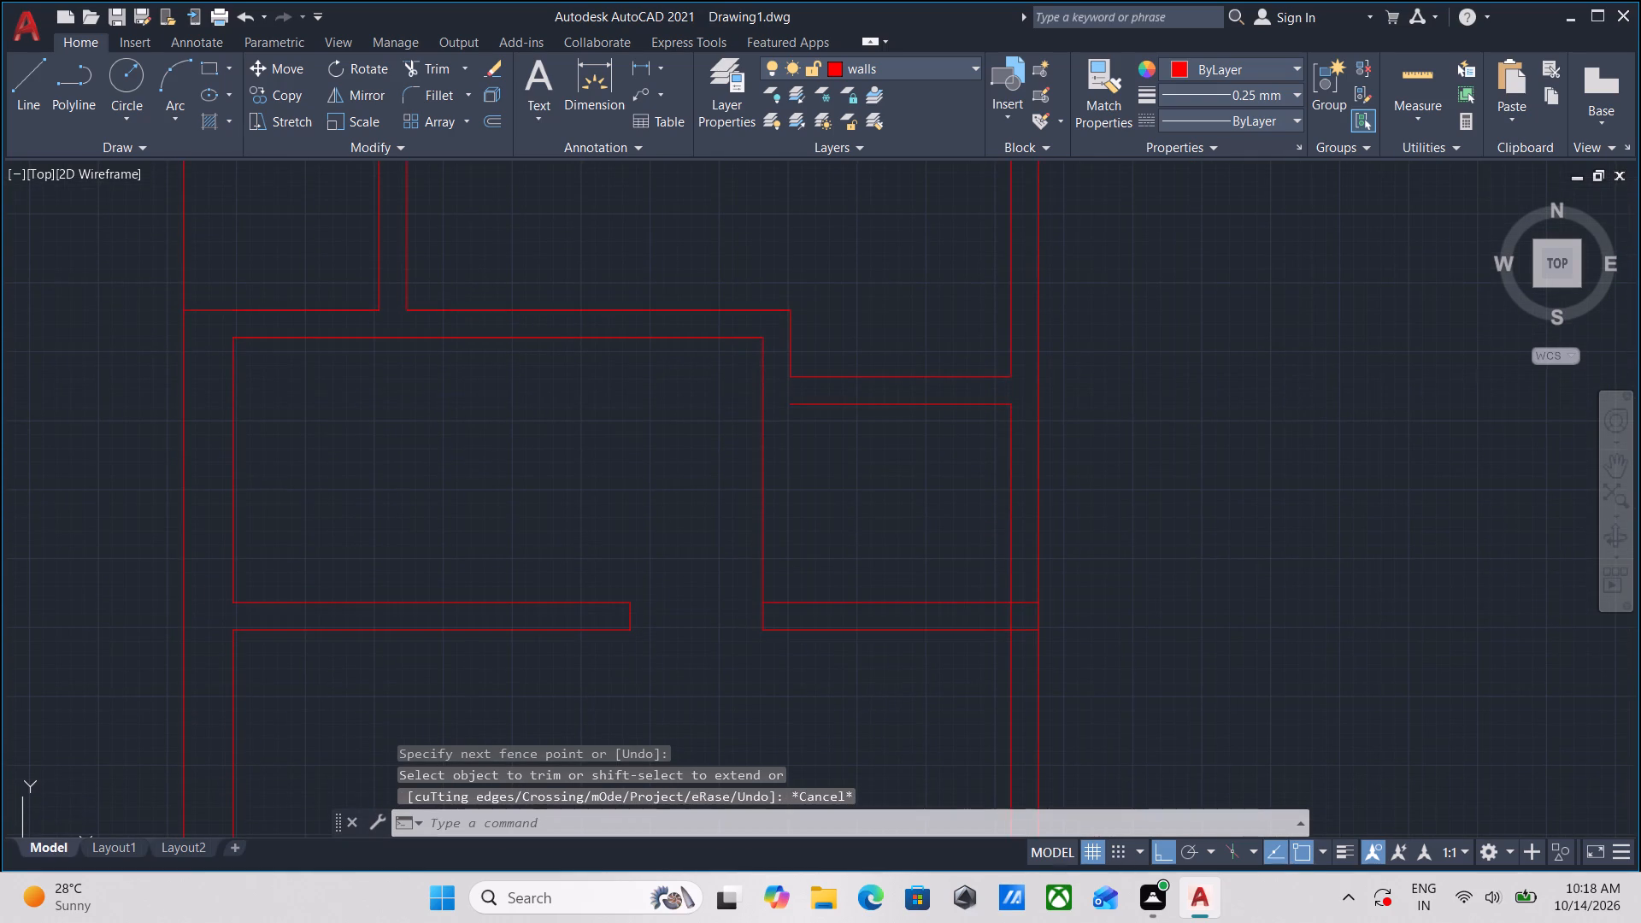
{"action": "type", "text": "ex"}
{"action": "key", "text": "Return"}
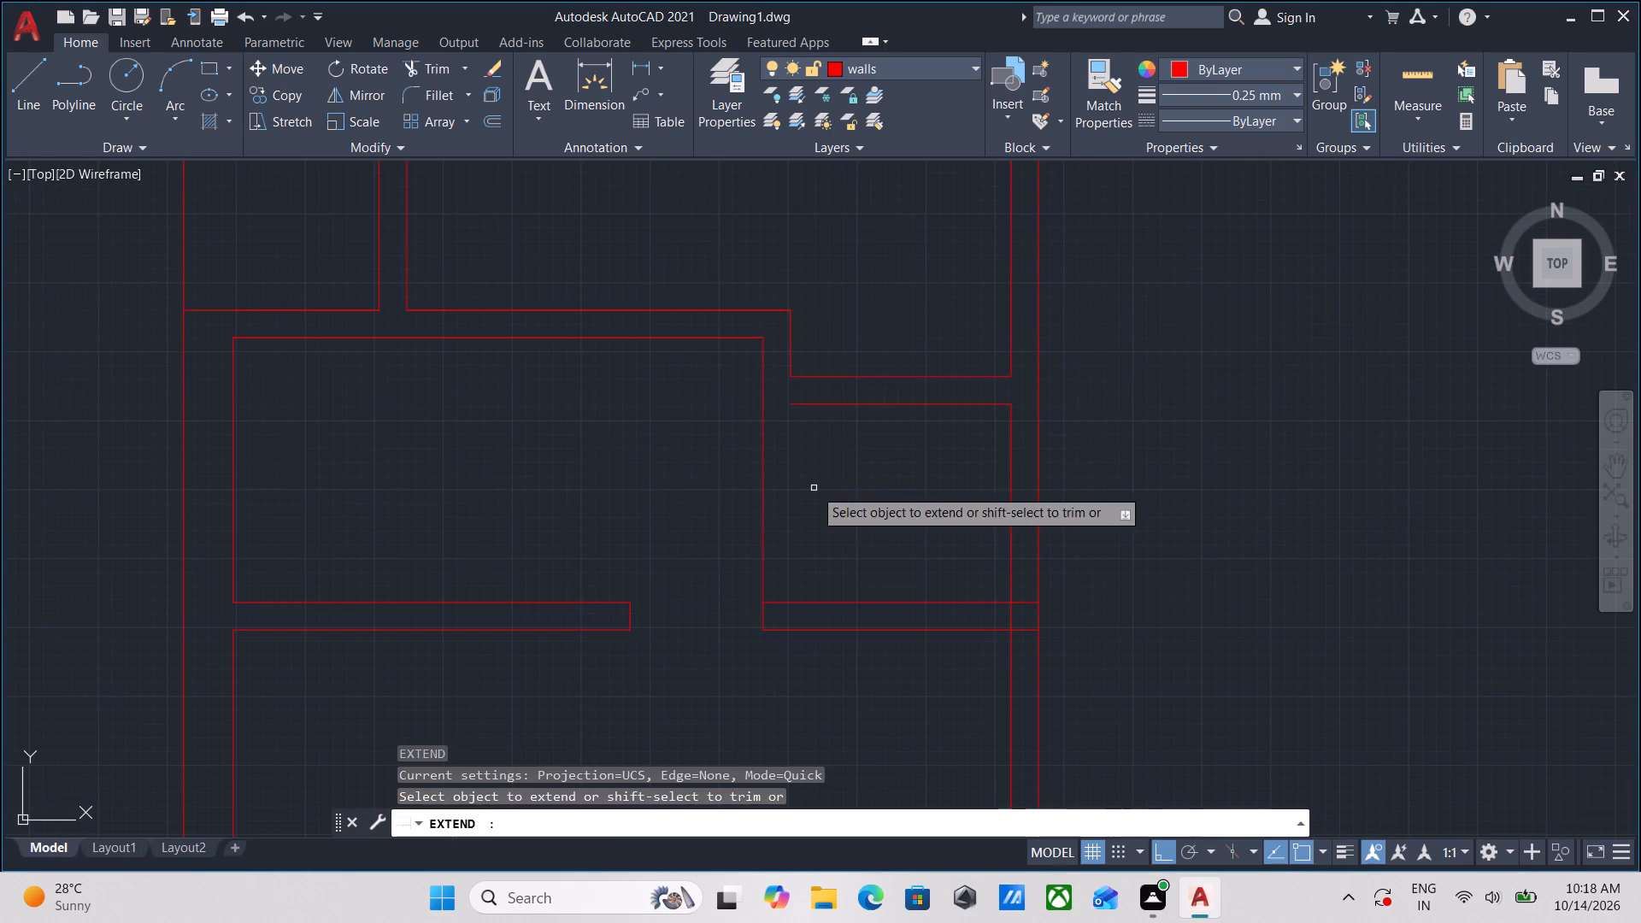
{"action": "left_click", "coordinate": [812, 405]}
{"action": "key", "text": "Escape"}
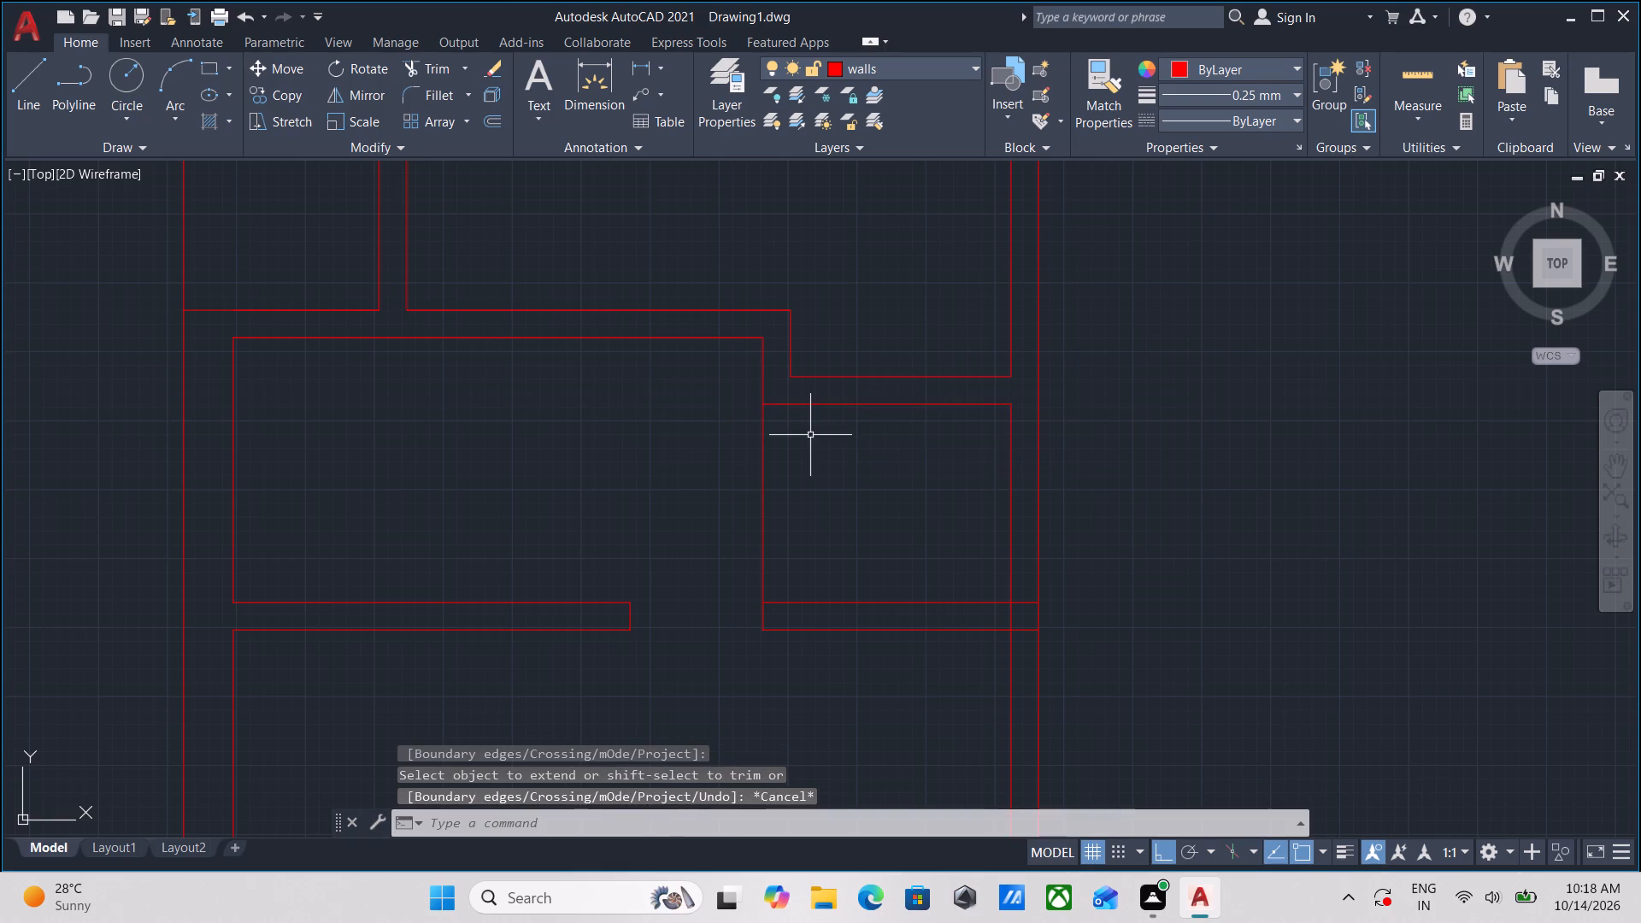
Trim the overlapping lines where the cross wall meets the southwest block's east wall, opening the junction between wall thicknesses.
{"action": "middle_click_drag", "start_coordinate": [810, 435], "coordinate": [823, 383]}
{"action": "middle_click_drag", "start_coordinate": [866, 479], "coordinate": [819, 450]}
{"action": "type", "text": "tr"}
{"action": "key", "text": "Return"}
{"action": "scroll", "coordinate": [1009, 579], "scroll_direction": "up", "scroll_amount": 2}
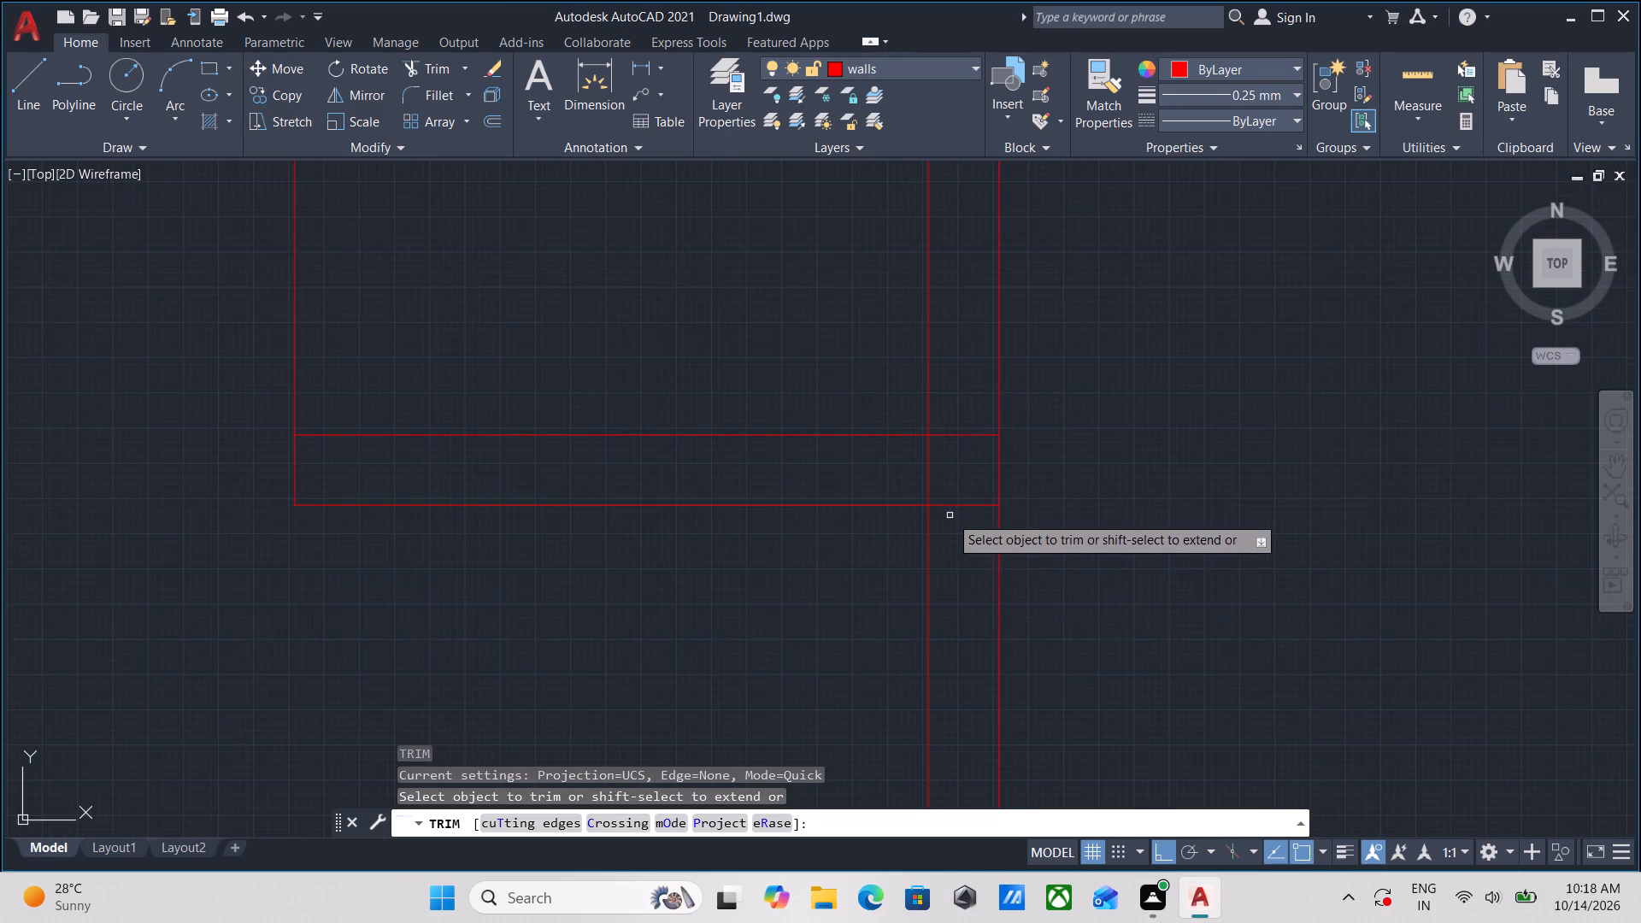
{"action": "left_click", "coordinate": [948, 536]}
{"action": "left_click", "coordinate": [943, 350]}
{"action": "left_click", "coordinate": [956, 444]}
{"action": "left_click", "coordinate": [882, 476]}
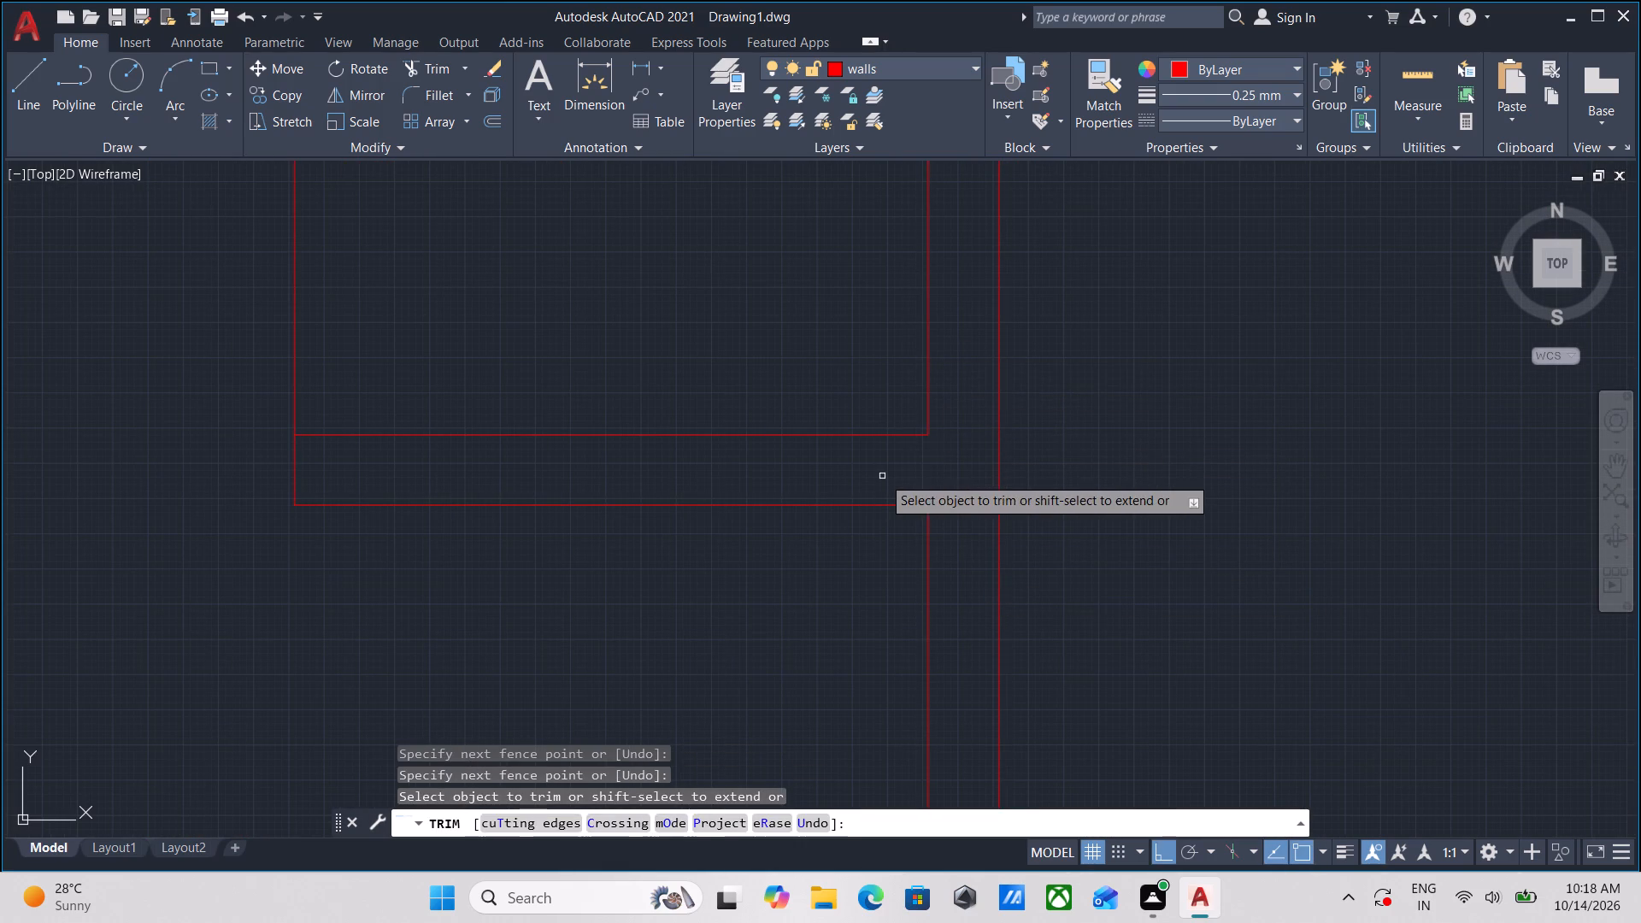
{"action": "key", "text": "Escape"}
Trim the overlapping inner face lines of the west and south walls at the plan's exterior southwest corner.
{"action": "scroll", "coordinate": [882, 476], "scroll_direction": "down", "scroll_amount": 3}
{"action": "middle_click_drag", "start_coordinate": [838, 392], "coordinate": [923, 473]}
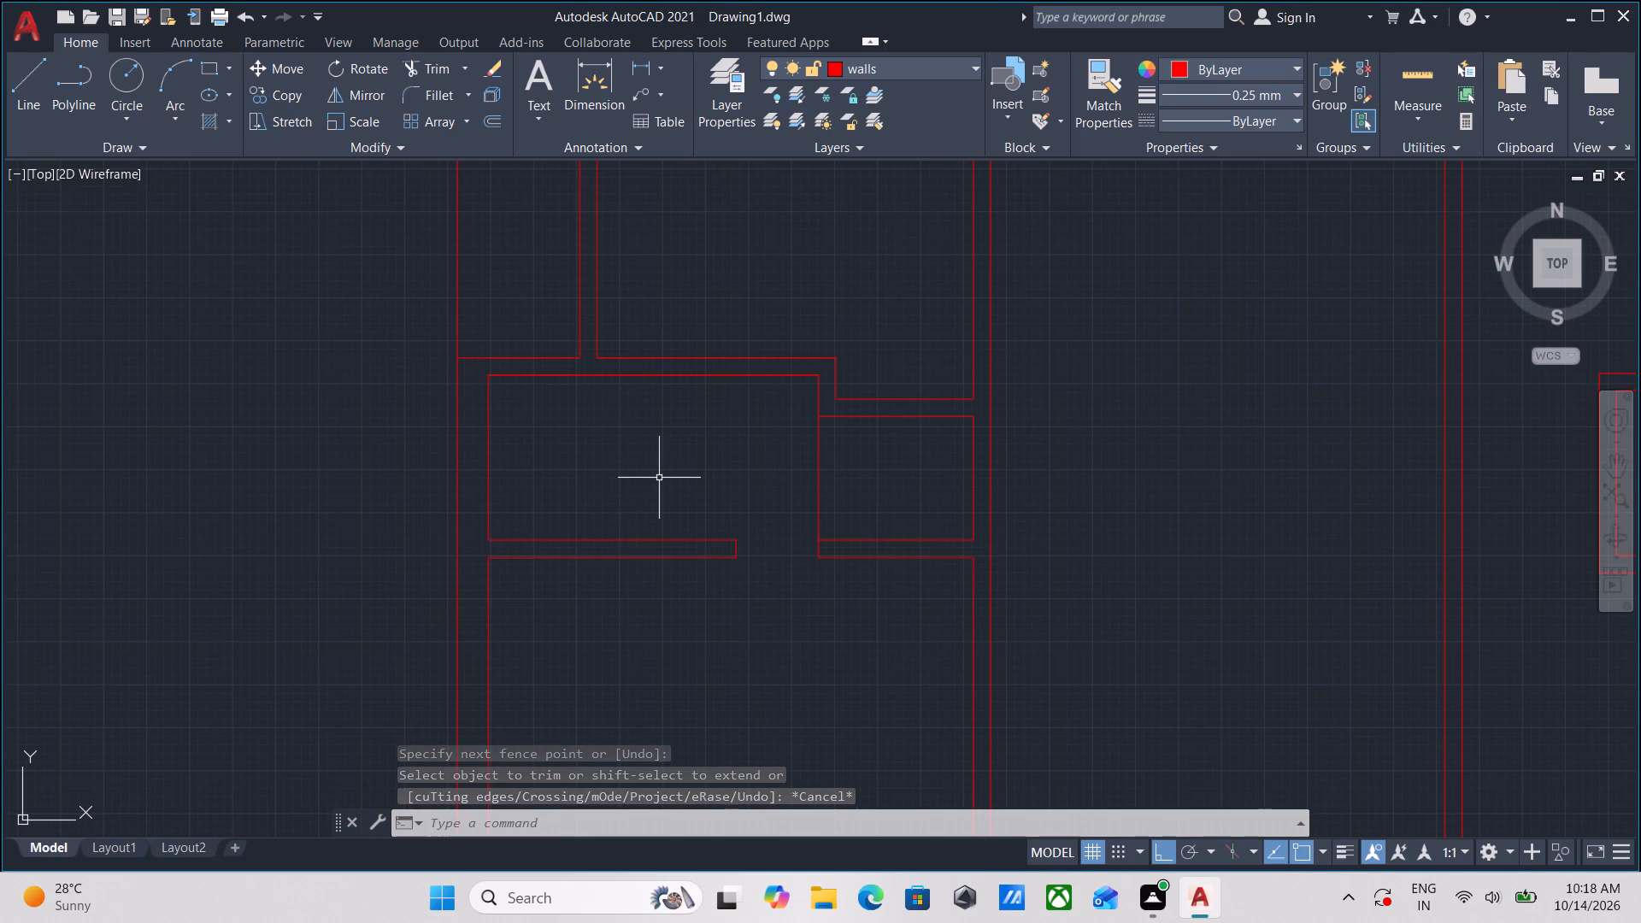
{"action": "middle_click_drag", "start_coordinate": [721, 488], "coordinate": [648, 494]}
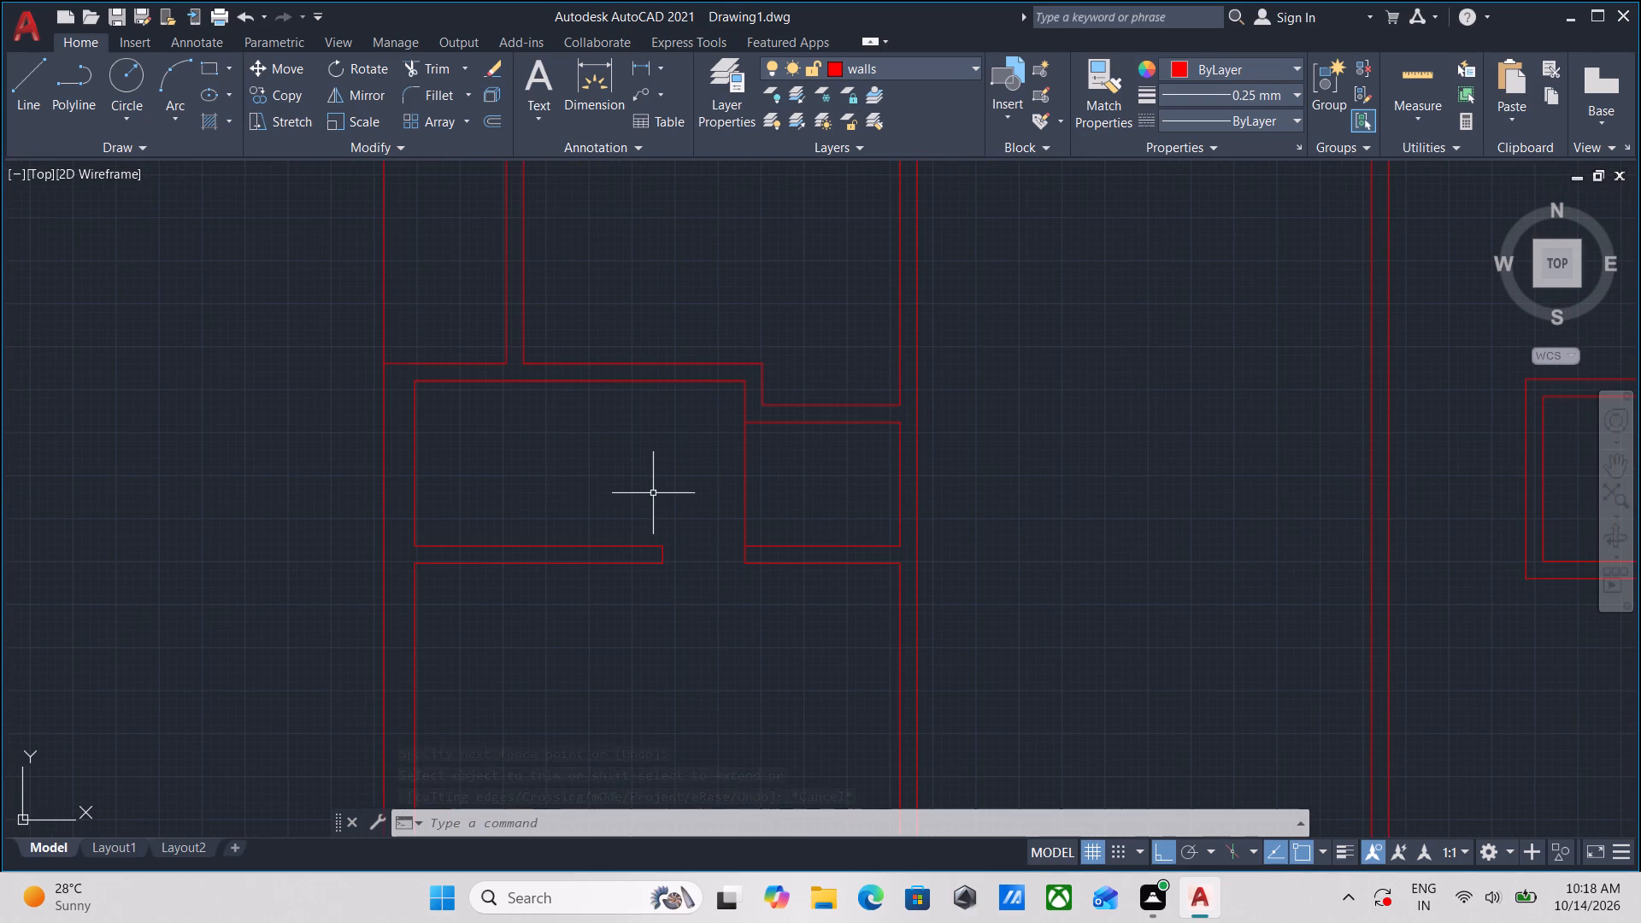
{"action": "scroll", "coordinate": [679, 491], "scroll_direction": "down", "scroll_amount": 2}
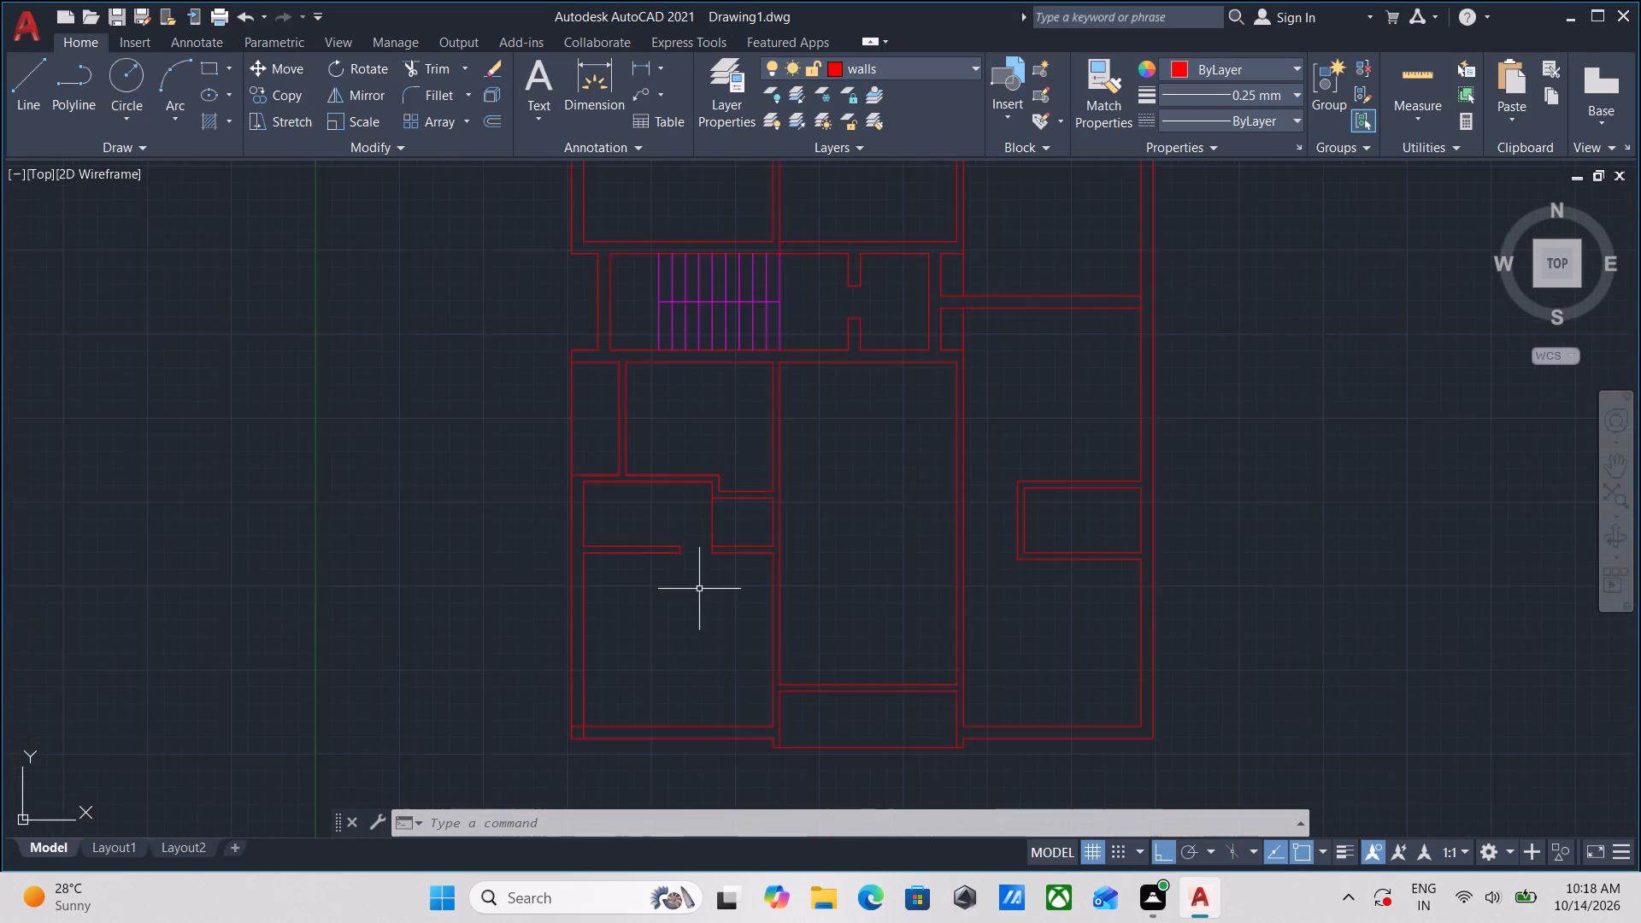
{"action": "middle_click_drag", "start_coordinate": [700, 590], "coordinate": [691, 409]}
{"action": "scroll", "coordinate": [624, 540], "scroll_direction": "up", "scroll_amount": 2}
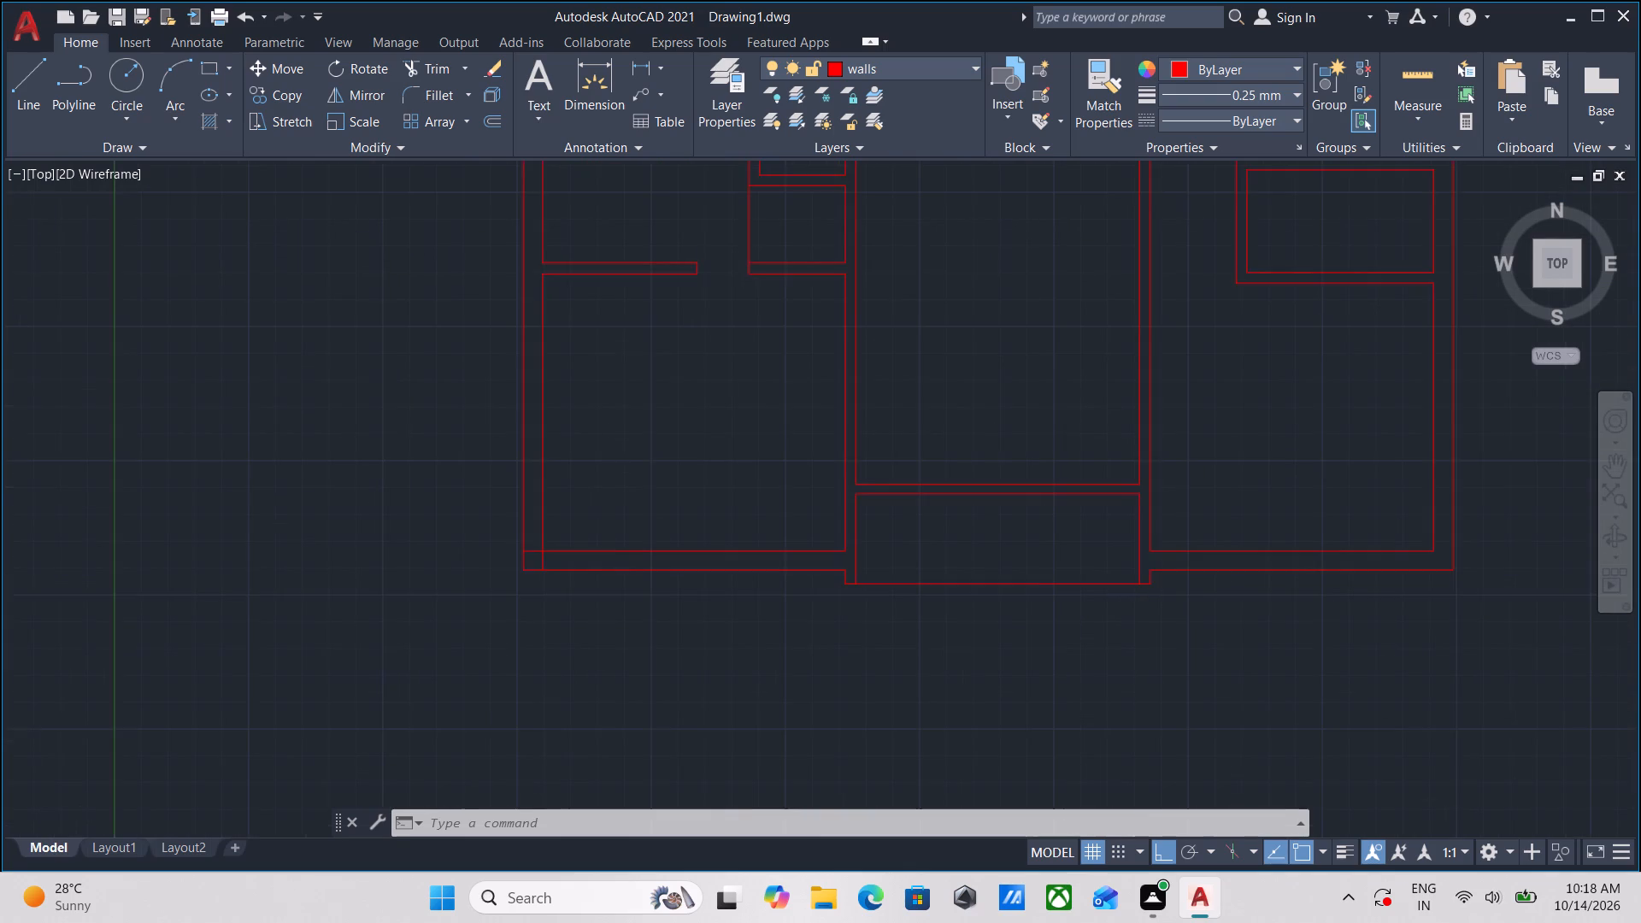
{"action": "middle_click_drag", "start_coordinate": [614, 539], "coordinate": [705, 524]}
{"action": "type", "text": "tr"}
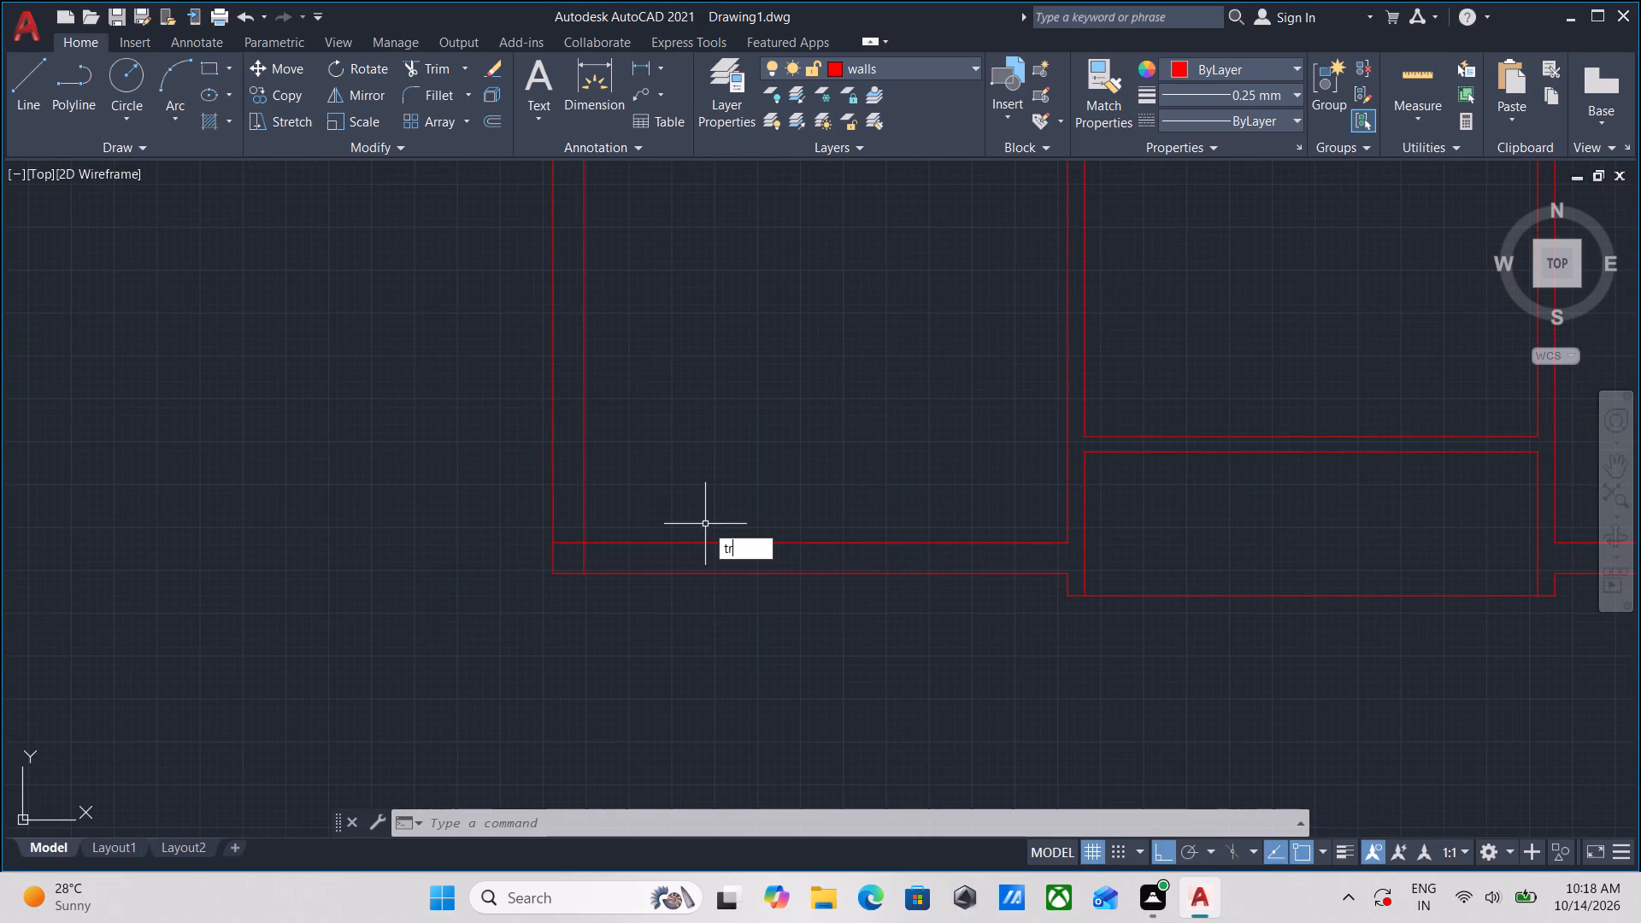
{"action": "key", "text": "Return"}
{"action": "scroll", "coordinate": [582, 559], "scroll_direction": "up", "scroll_amount": 3}
{"action": "left_click", "coordinate": [564, 435]}
{"action": "left_click", "coordinate": [543, 546]}
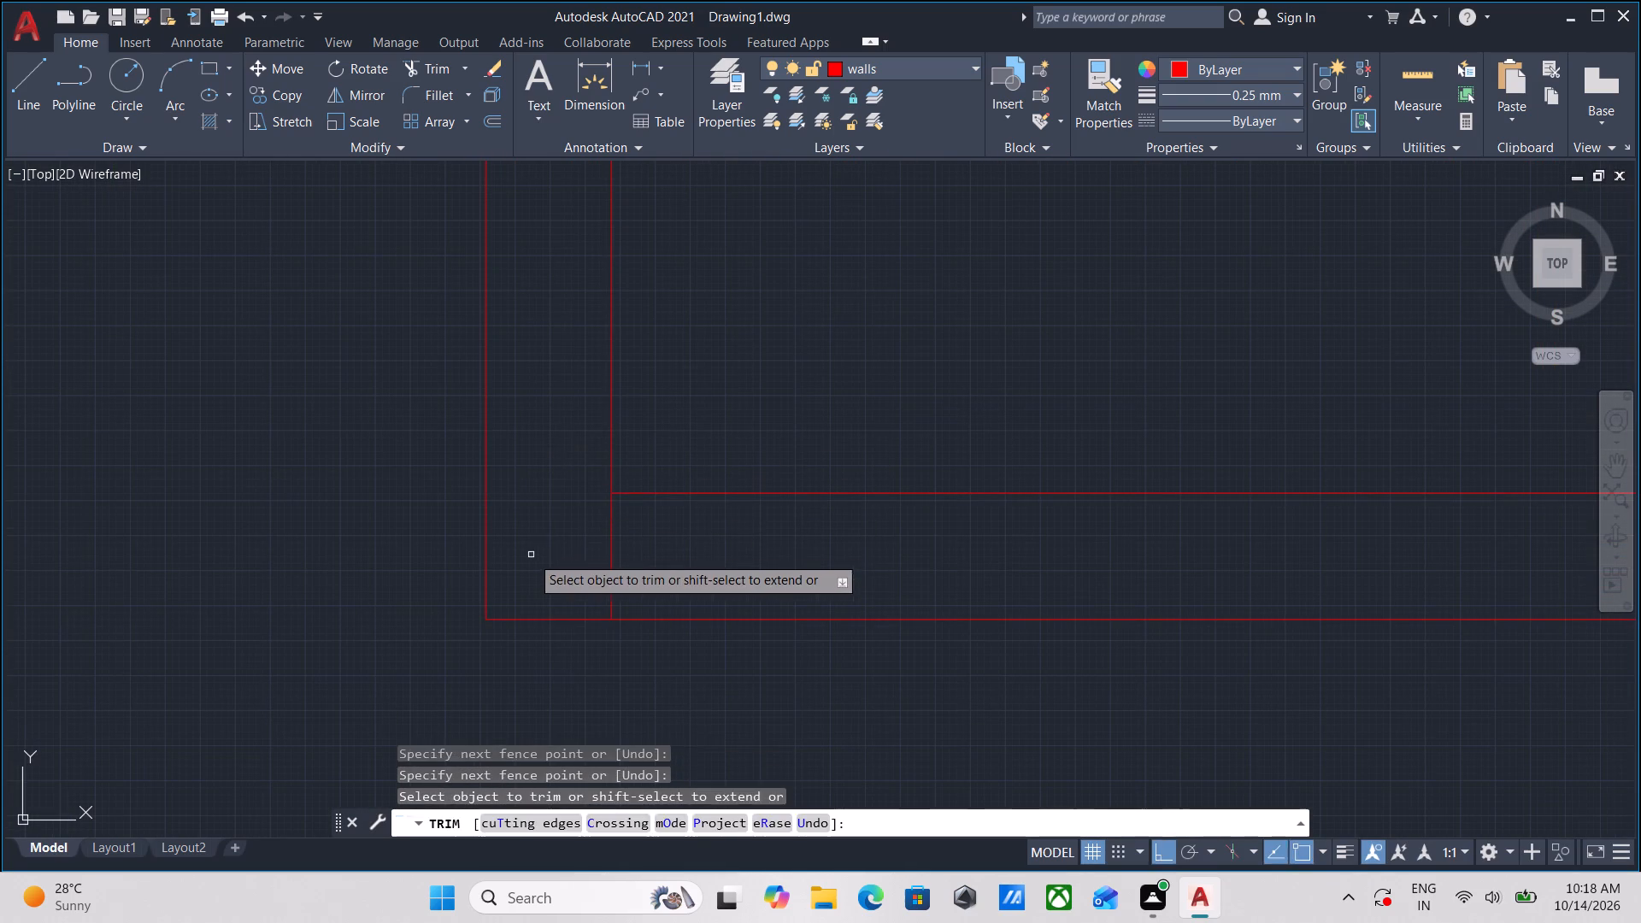
{"action": "left_click", "coordinate": [526, 557]}
{"action": "left_click", "coordinate": [760, 554]}
{"action": "scroll", "coordinate": [763, 549], "scroll_direction": "down", "scroll_amount": 3}
{"action": "scroll", "coordinate": [927, 417], "scroll_direction": "down", "scroll_amount": 1}
{"action": "middle_click_drag", "start_coordinate": [927, 417], "coordinate": [731, 478]}
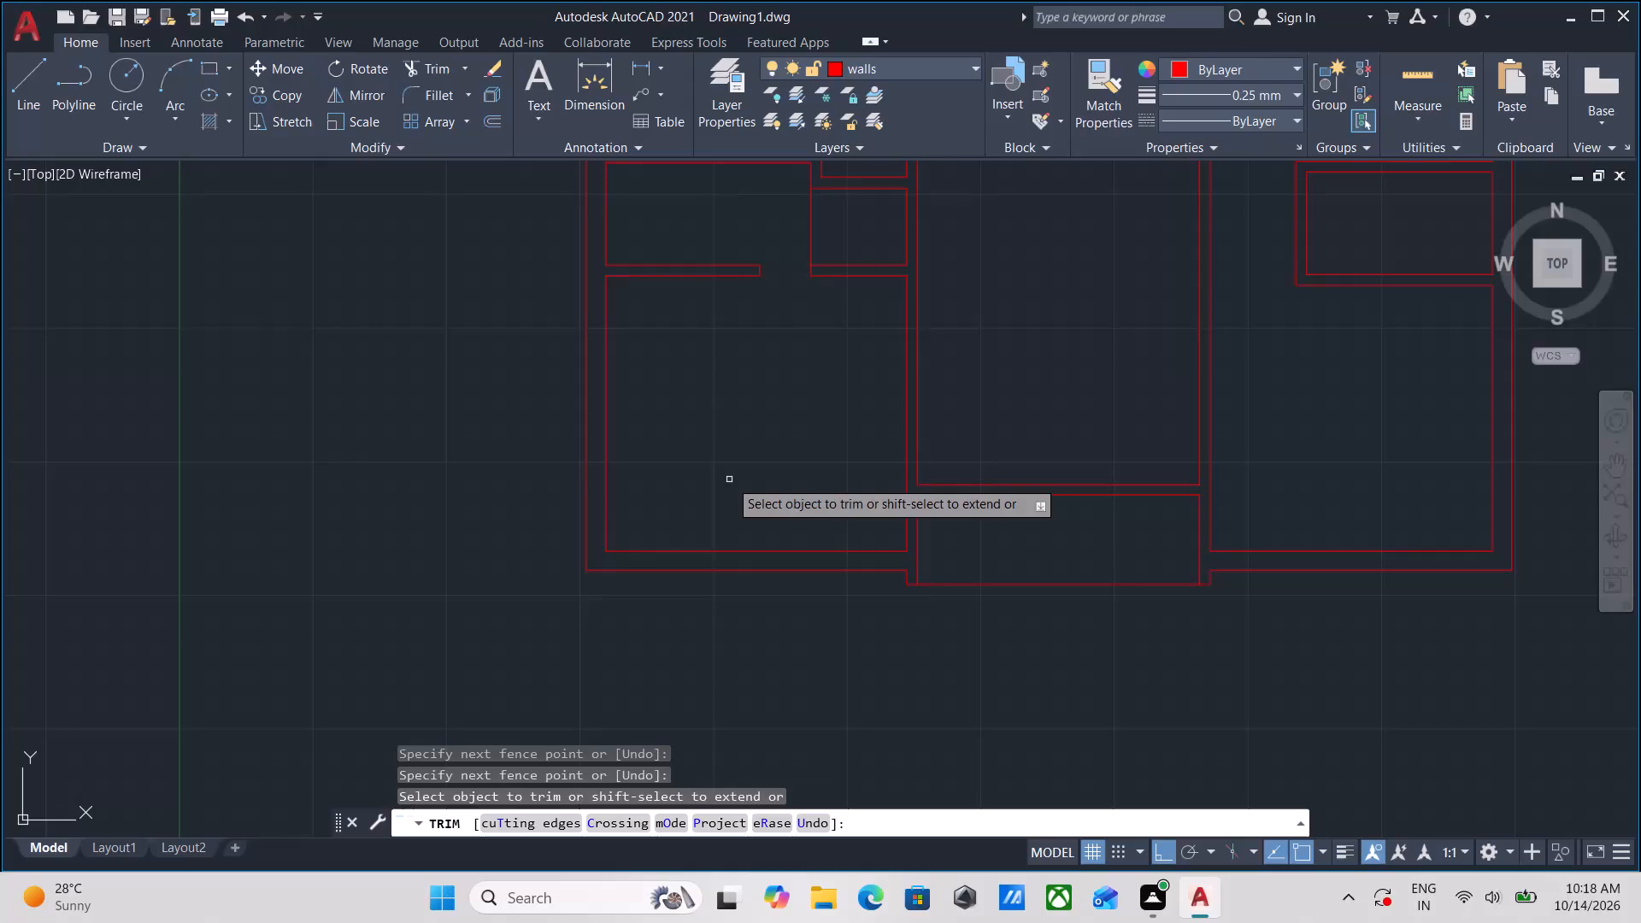
{"action": "middle_click_drag", "start_coordinate": [729, 479], "coordinate": [536, 527]}
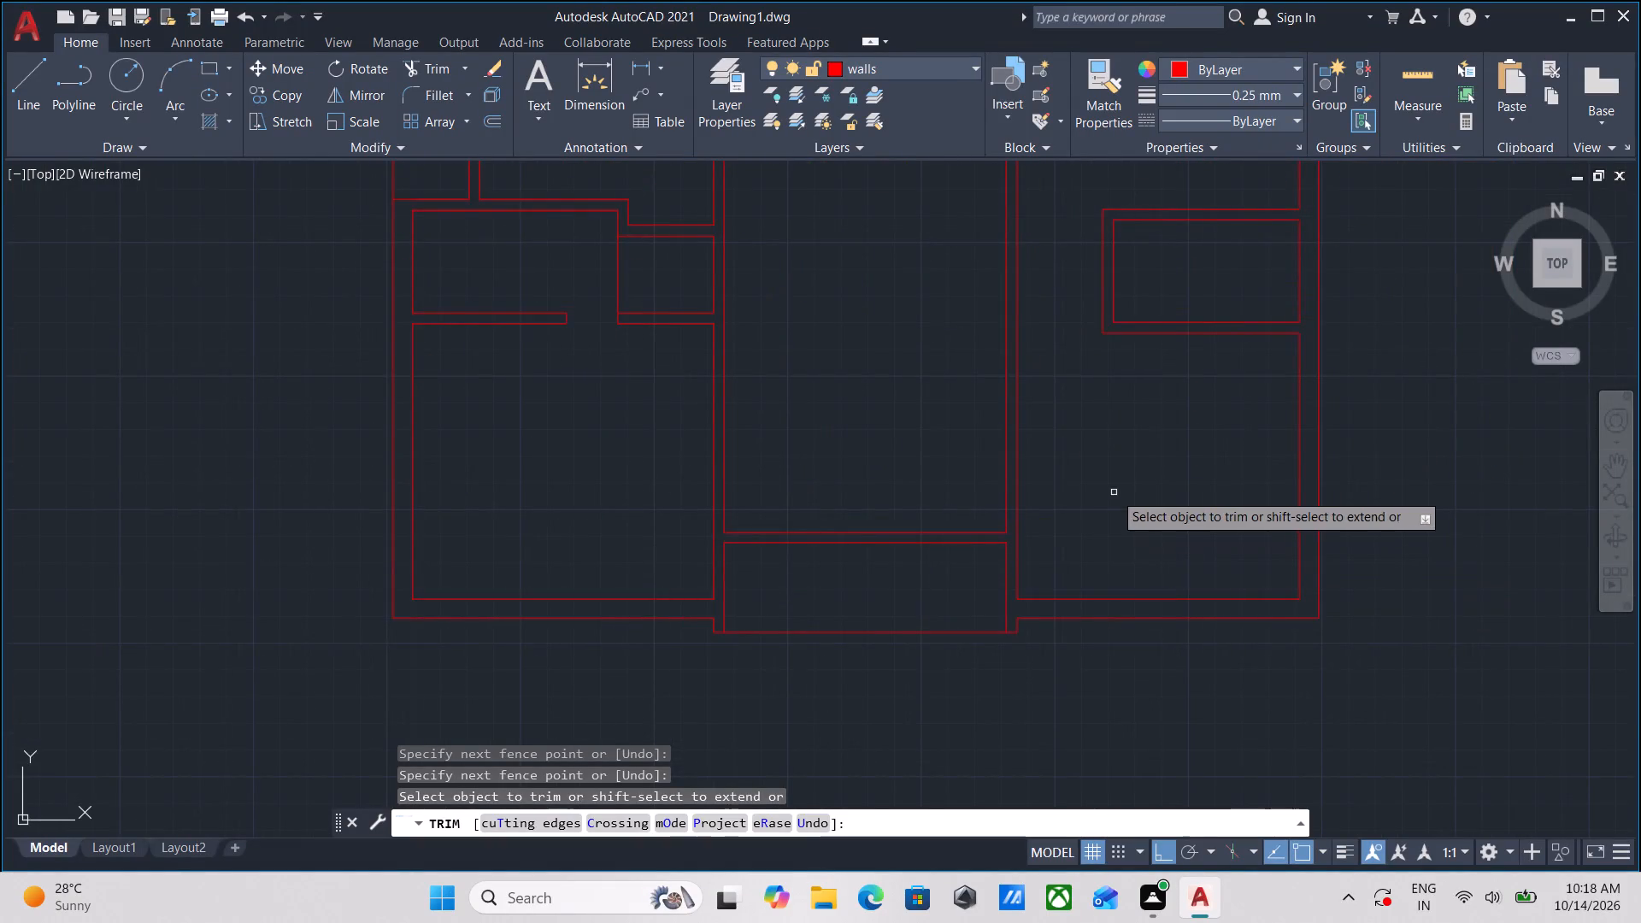
{"action": "middle_click_drag", "start_coordinate": [1114, 492], "coordinate": [1091, 553]}
{"action": "middle_click_drag", "start_coordinate": [1091, 553], "coordinate": [1071, 602]}
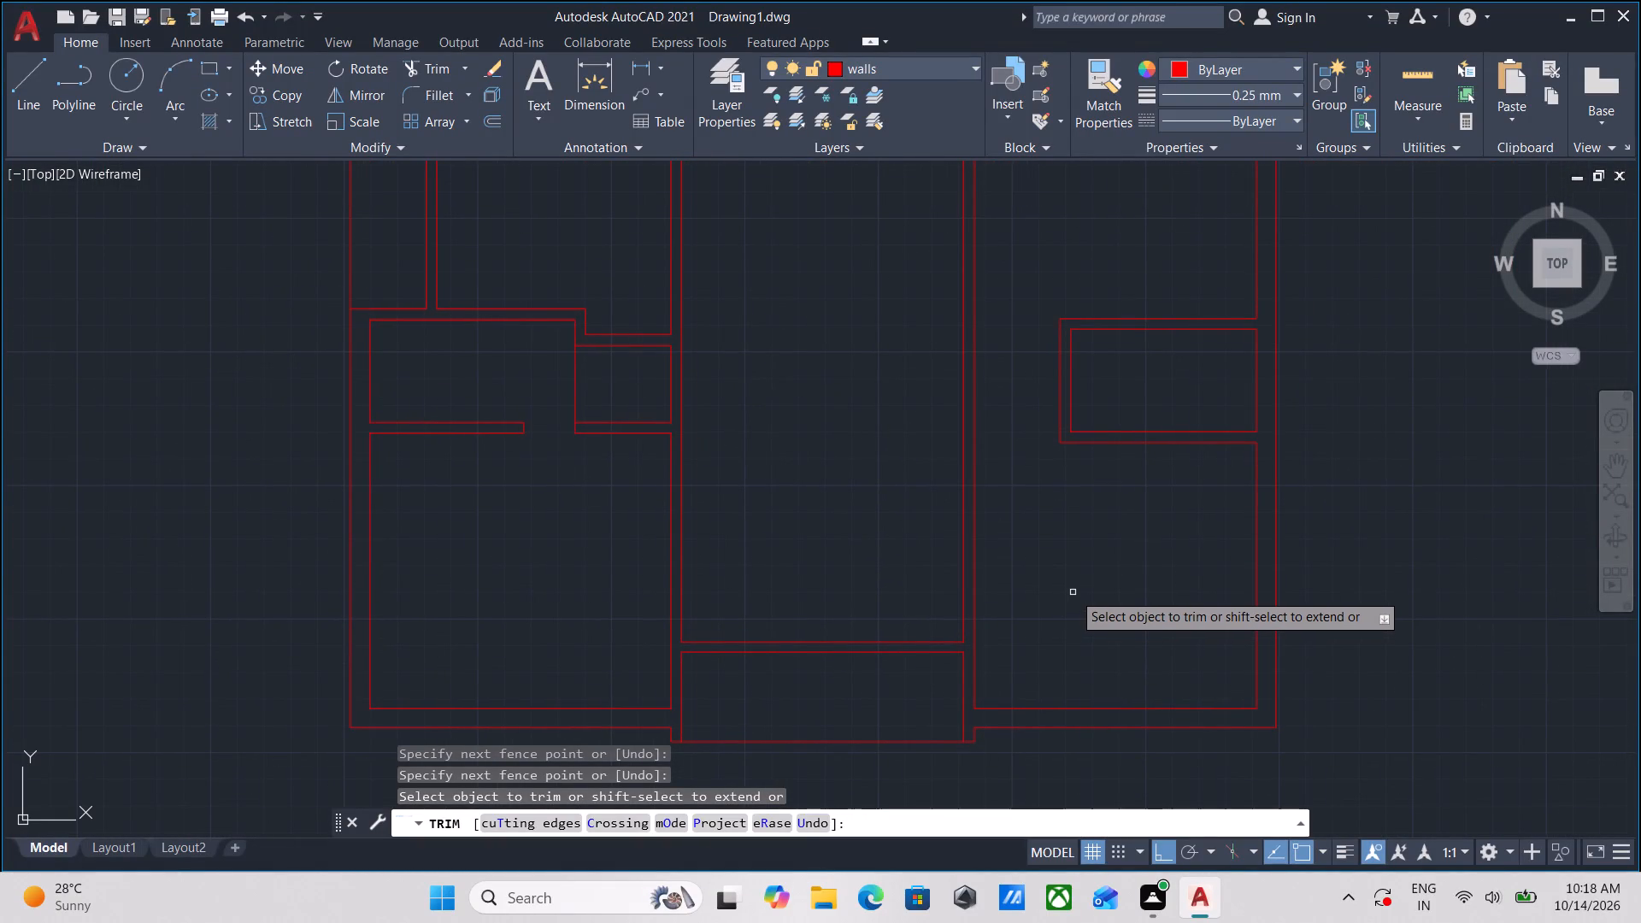
{"action": "middle_click_drag", "start_coordinate": [1088, 570], "coordinate": [1095, 601]}
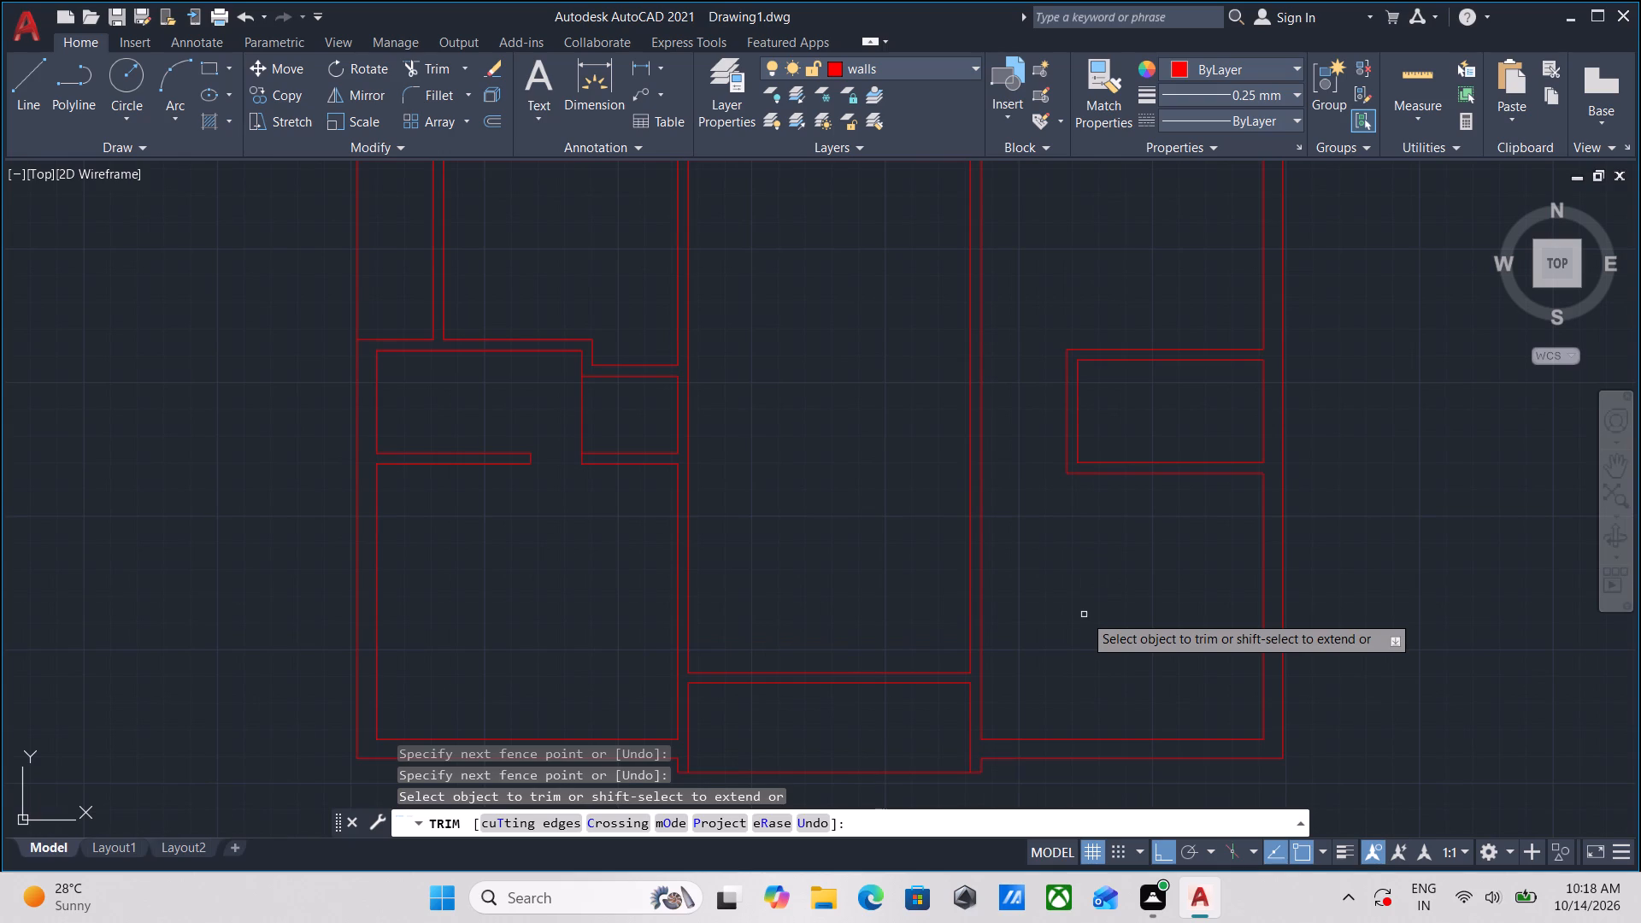
{"action": "key", "text": "Escape"}
Draw a 5" line across the west wall of the small southeast room, from its inner northwest corner to the wall's outer face.
{"action": "scroll", "coordinate": [1084, 614], "scroll_direction": "up", "scroll_amount": 2}
{"action": "middle_click_drag", "start_coordinate": [1085, 607], "coordinate": [1032, 765]}
{"action": "middle_click_drag", "start_coordinate": [1060, 404], "coordinate": [1027, 685]}
{"action": "middle_click_drag", "start_coordinate": [1038, 506], "coordinate": [1038, 509]}
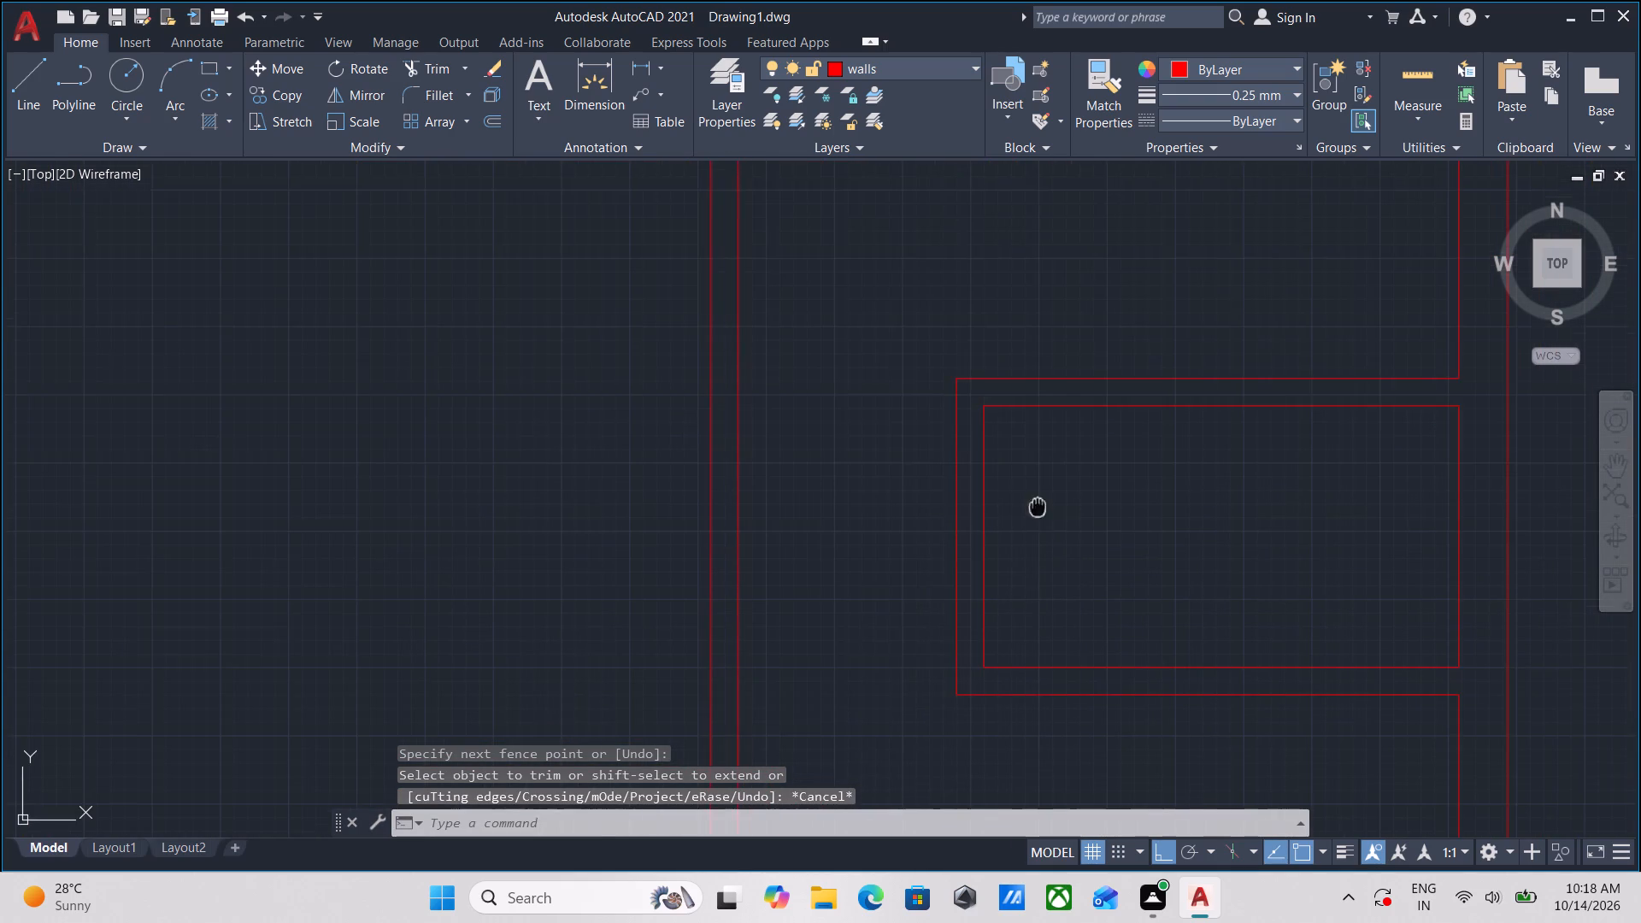
{"action": "middle_click_drag", "start_coordinate": [1038, 509], "coordinate": [1038, 549]}
{"action": "key", "text": "l"}
{"action": "key", "text": "Return"}
{"action": "scroll", "coordinate": [1030, 531], "scroll_direction": "up", "scroll_amount": 2}
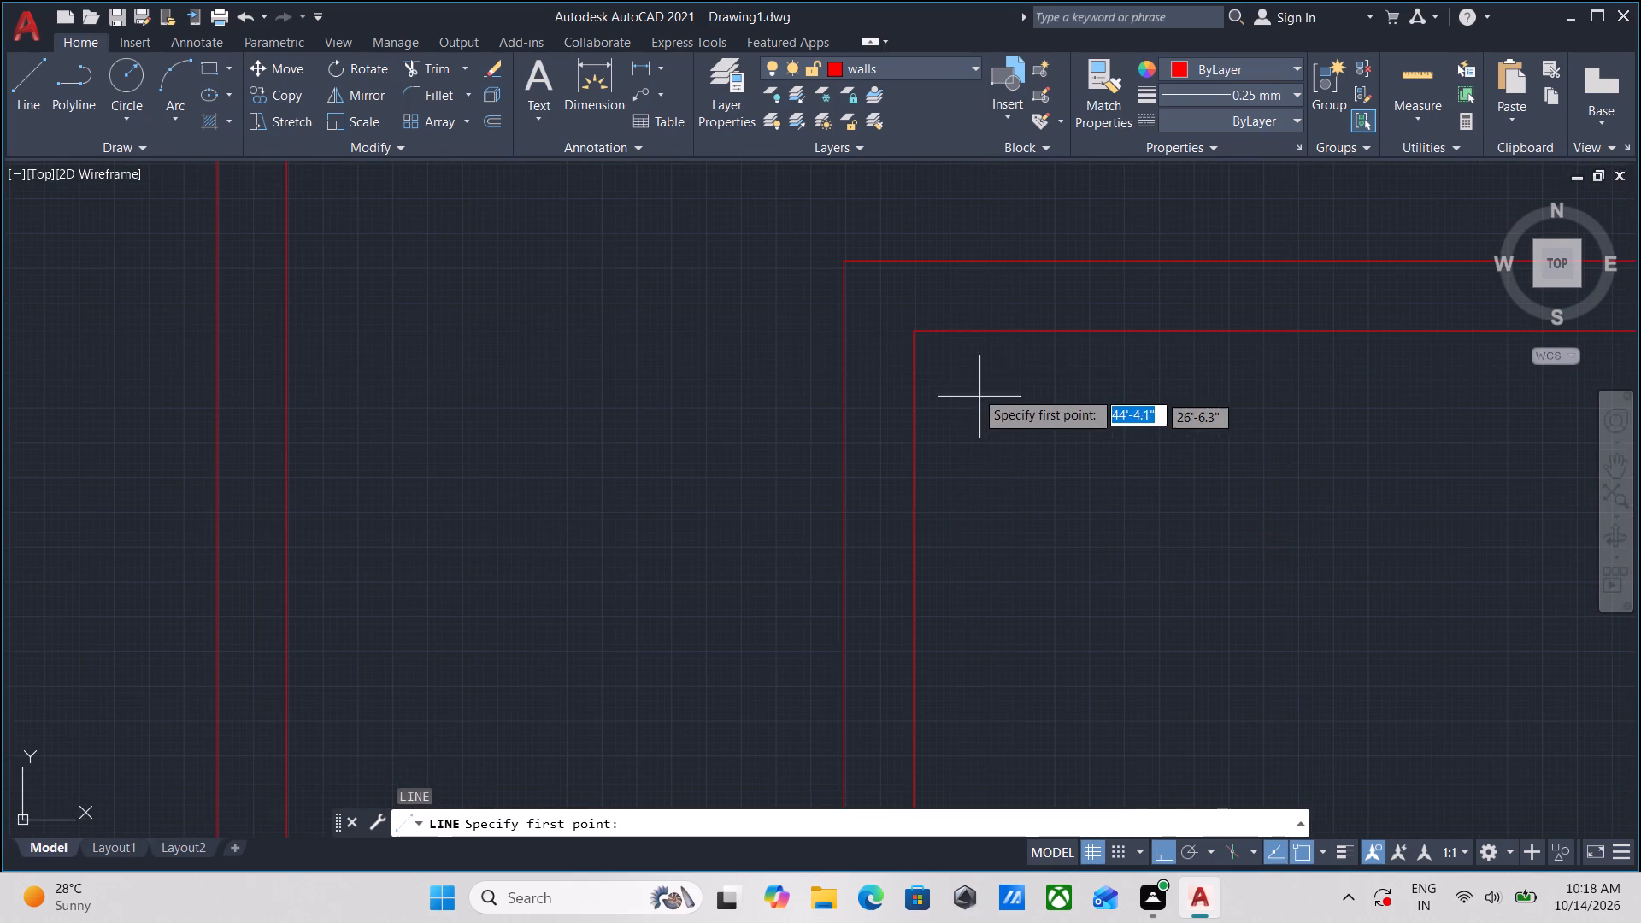
{"action": "left_click", "coordinate": [912, 336]}
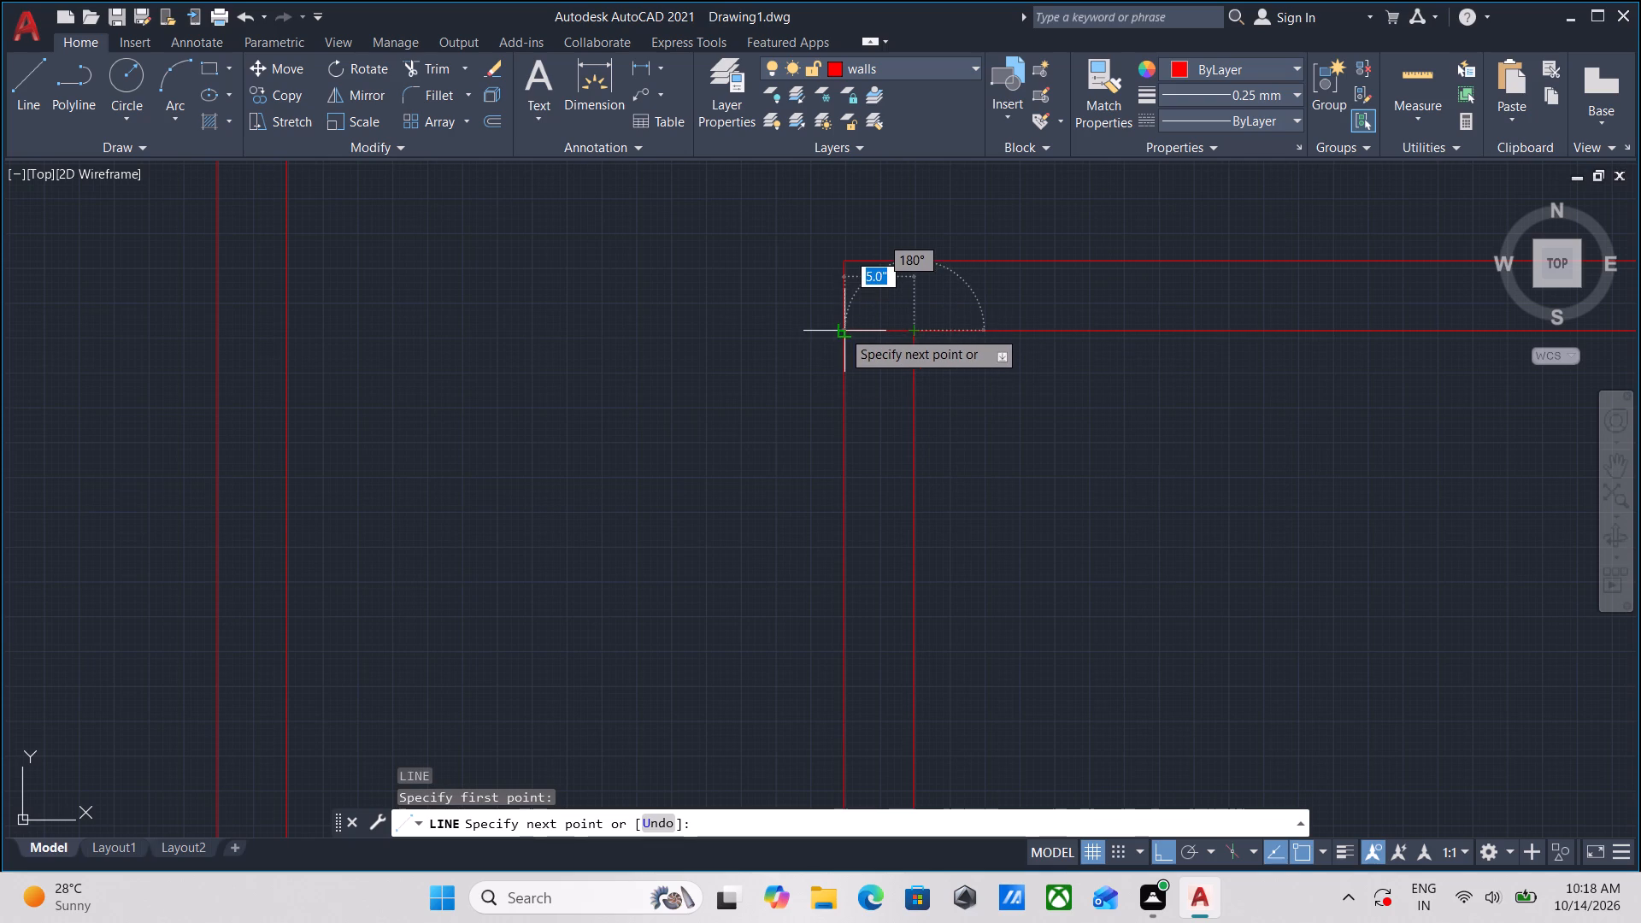
{"action": "left_click", "coordinate": [842, 330]}
{"action": "key", "text": "Escape"}
Offset the short line across the small southeast room's west wall 2' to the south.
{"action": "scroll", "coordinate": [842, 330], "scroll_direction": "up", "scroll_amount": 2}
{"action": "left_click", "coordinate": [943, 368]}
{"action": "left_click", "coordinate": [926, 291]}
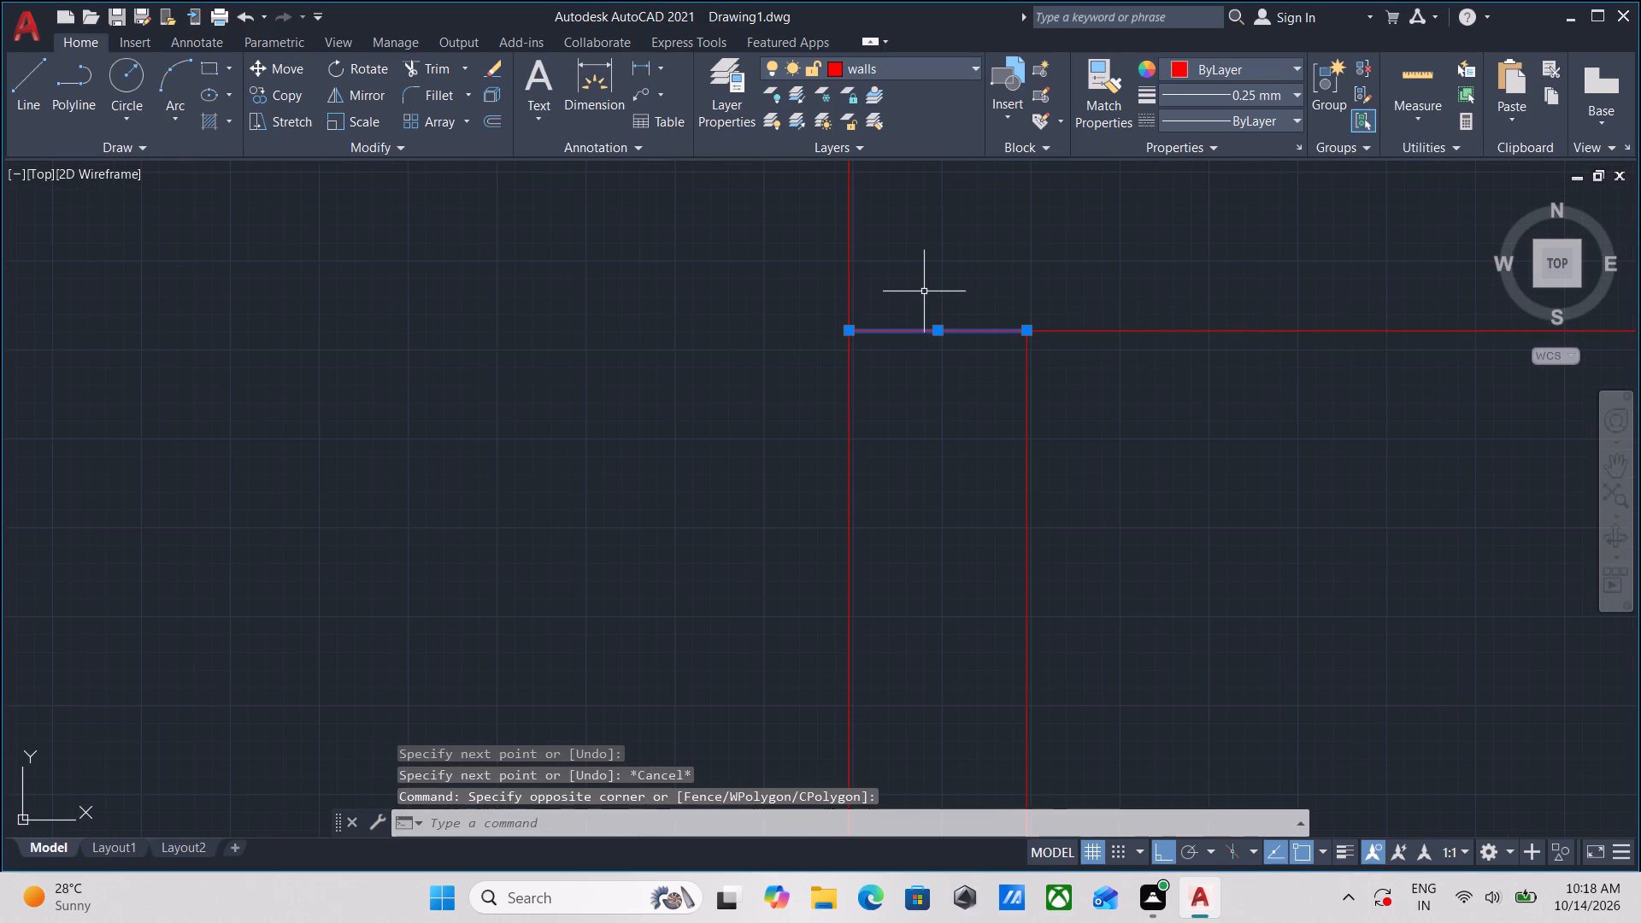
{"action": "key", "text": "o"}
{"action": "key", "text": "Return"}
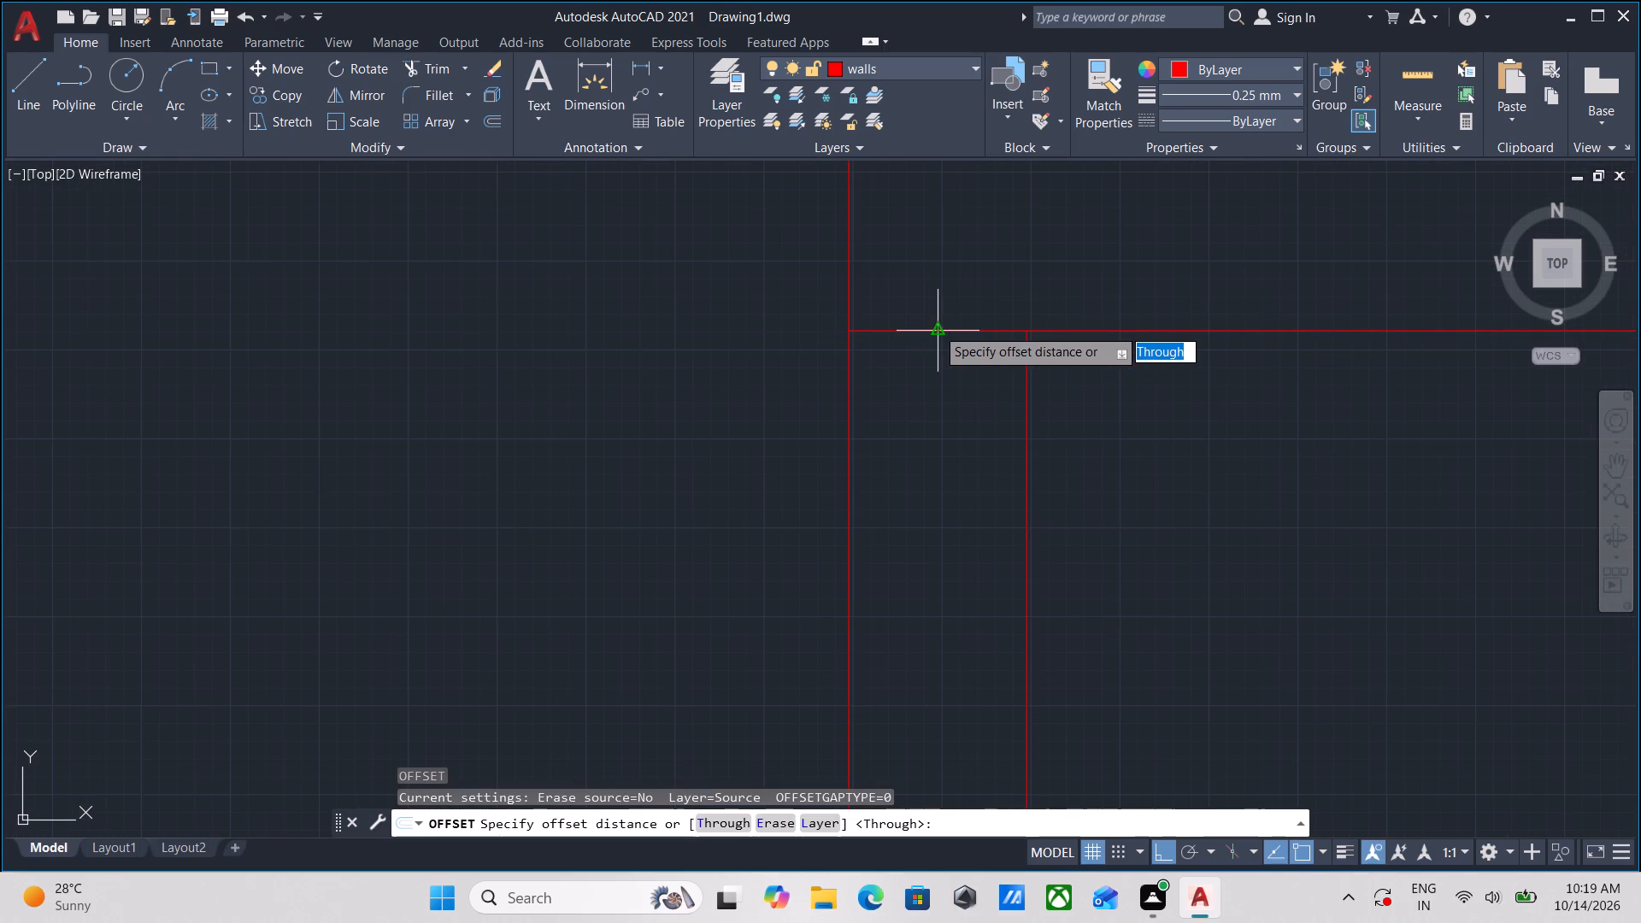
{"action": "left_click", "coordinate": [937, 327]}
{"action": "left_click", "coordinate": [937, 463]}
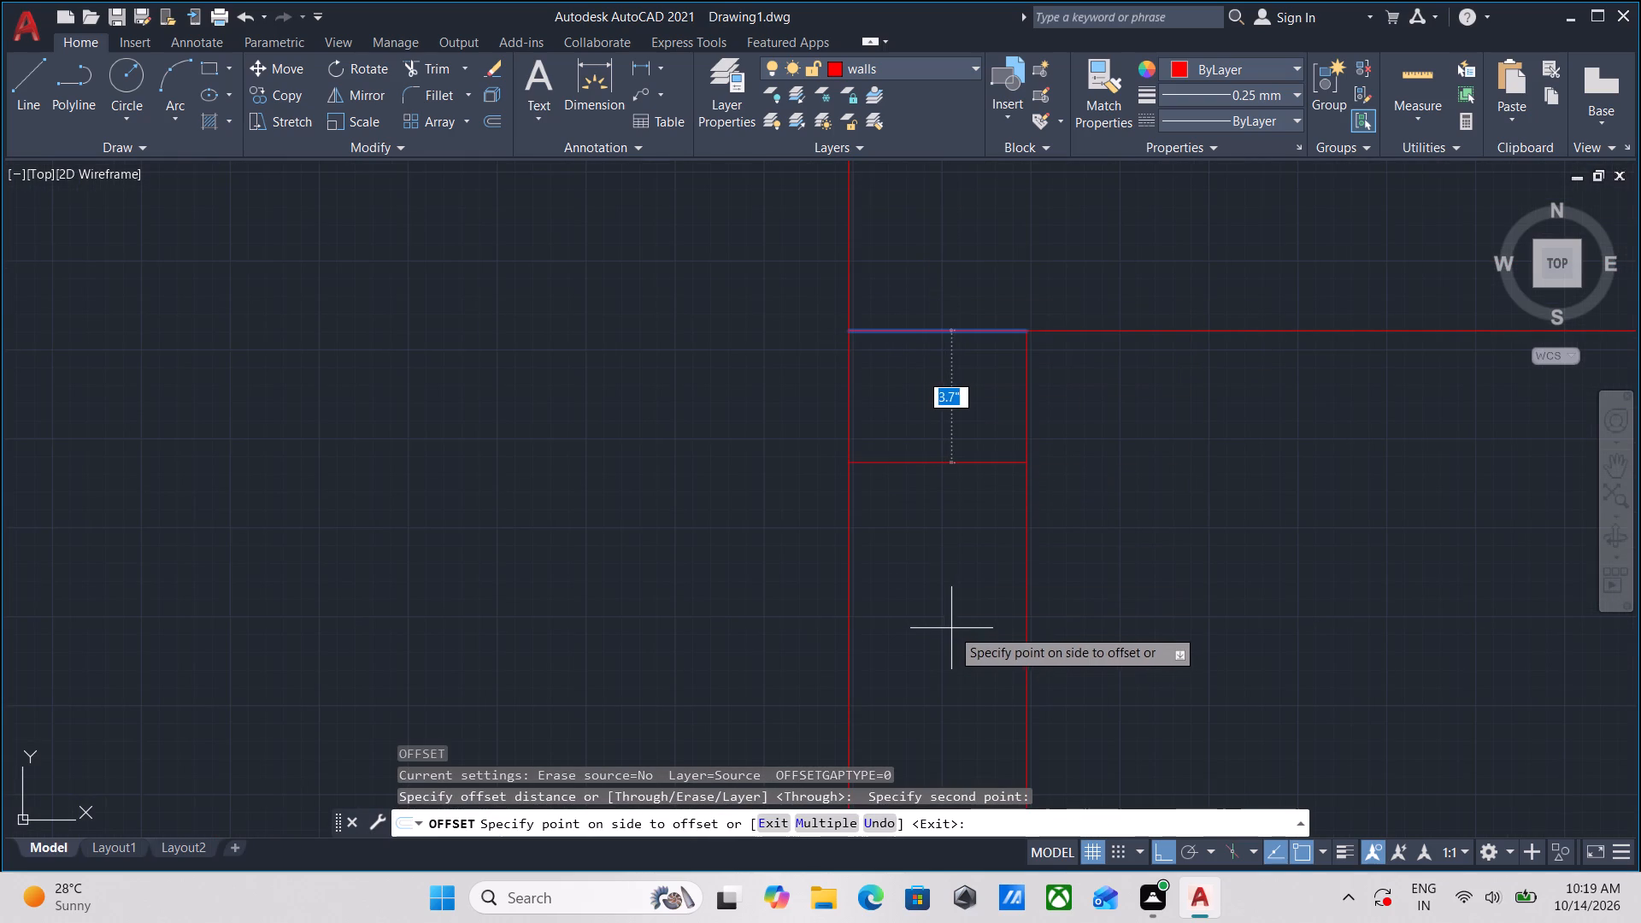
{"action": "type", "text": "2'"}
{"action": "key", "text": "Return"}
{"action": "scroll", "coordinate": [957, 615], "scroll_direction": "down", "scroll_amount": 3}
{"action": "middle_click_drag", "start_coordinate": [1015, 587], "coordinate": [1025, 432]}
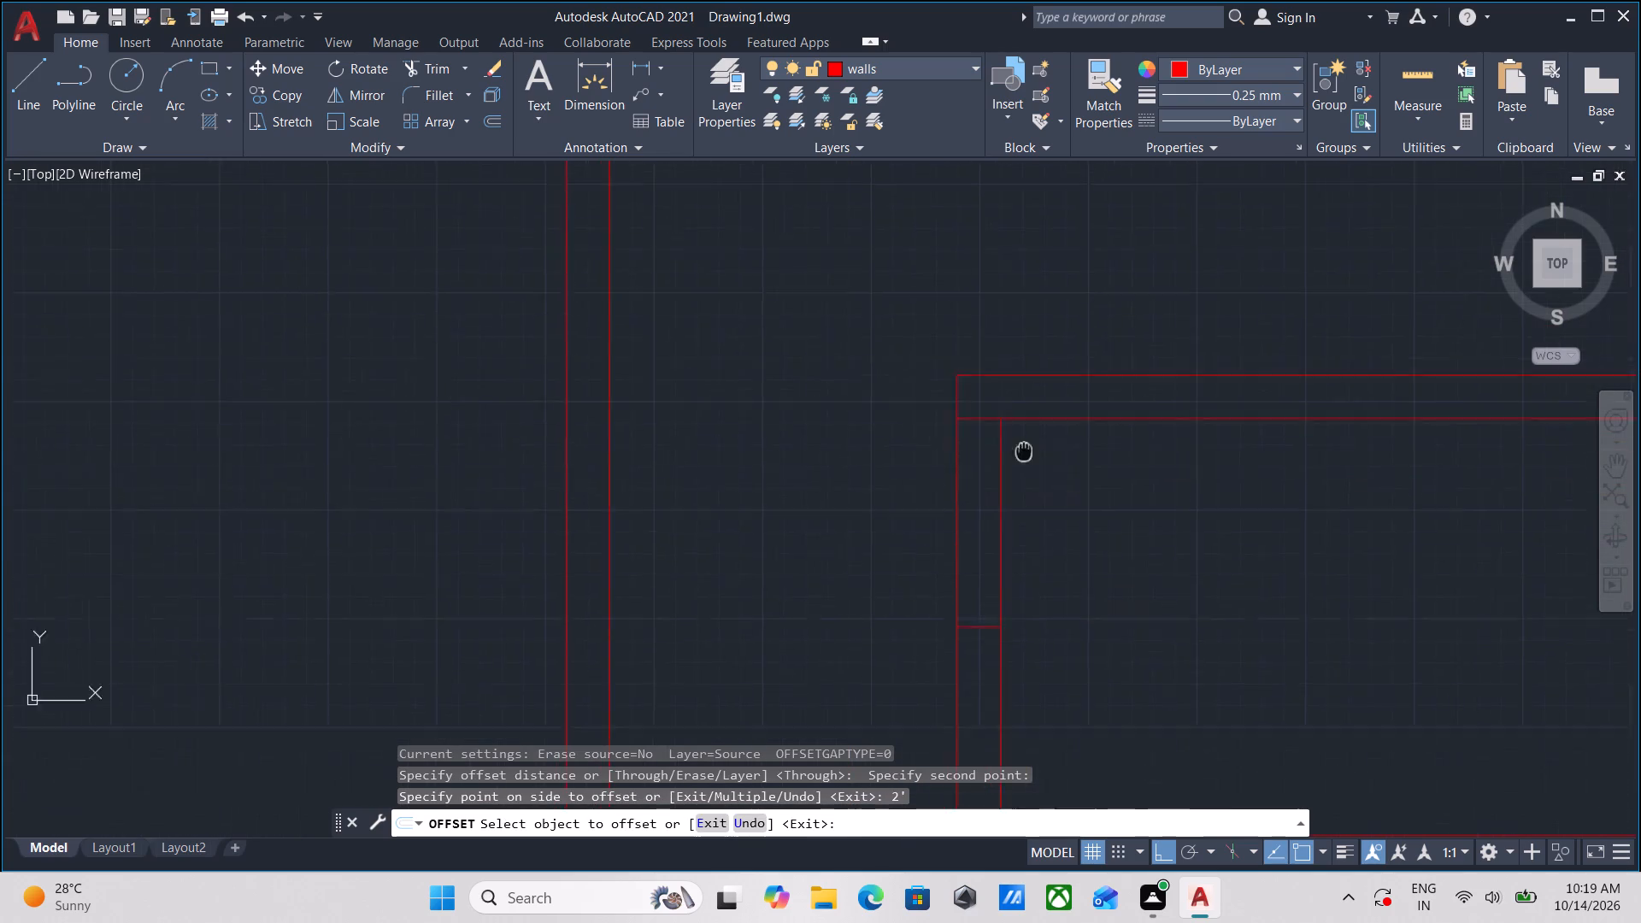
Trim the west wall of the small southeast room between the two short cross lines to cut a 2' door opening.
{"action": "middle_click_drag", "start_coordinate": [1025, 432], "coordinate": [1033, 350]}
{"action": "scroll", "coordinate": [1118, 416], "scroll_direction": "down", "scroll_amount": 2}
{"action": "middle_click_drag", "start_coordinate": [1118, 416], "coordinate": [1138, 356]}
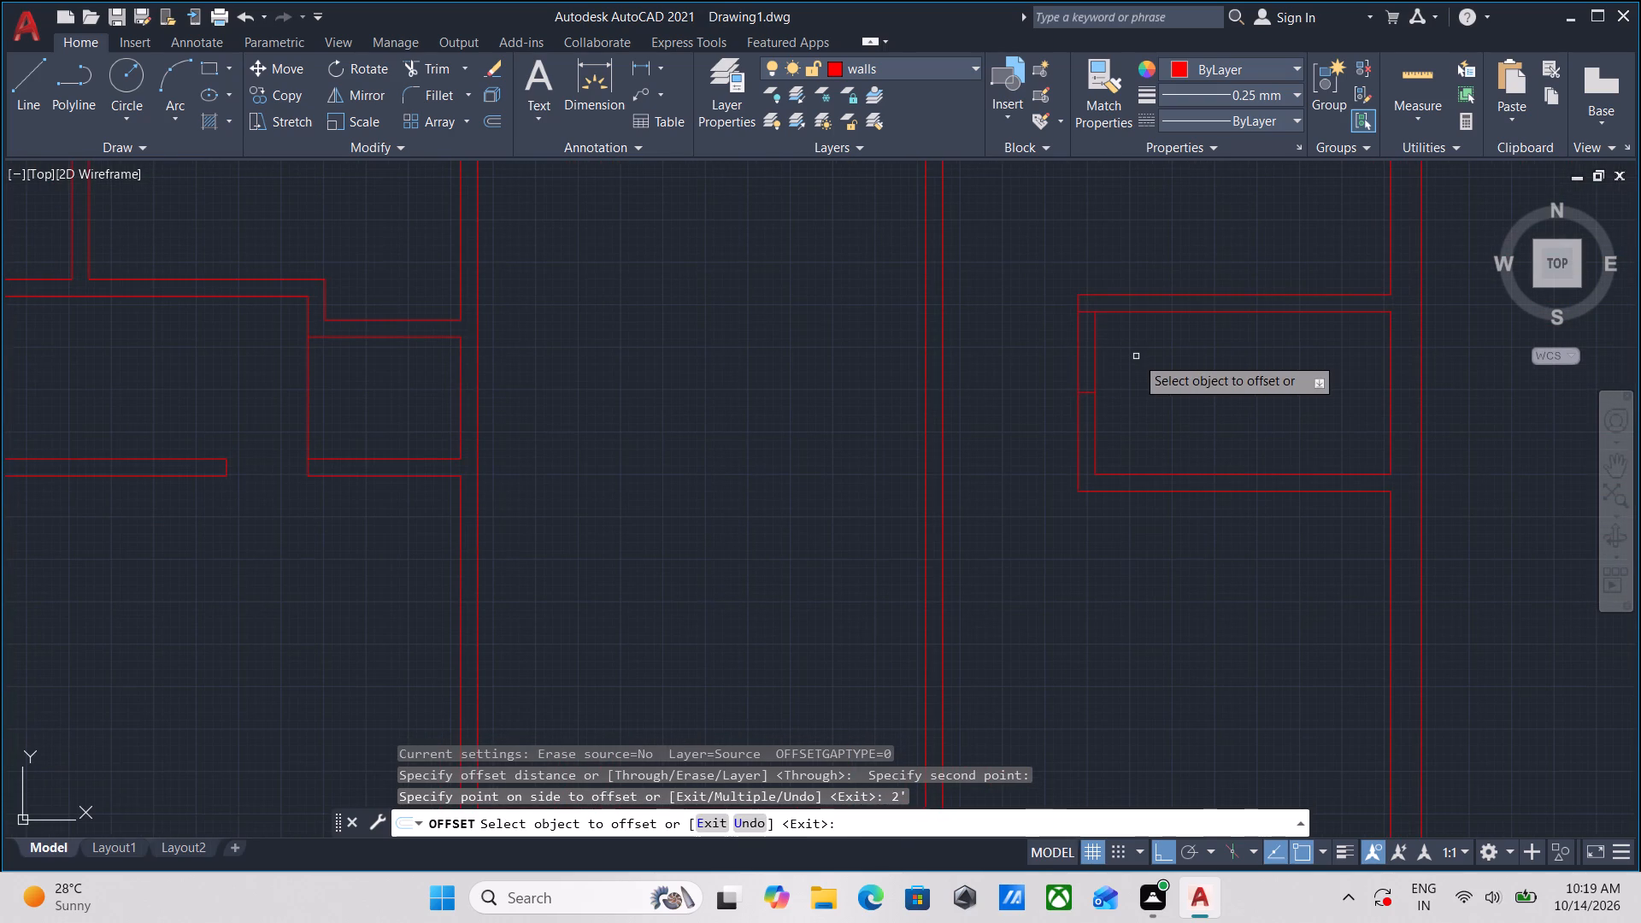
{"action": "scroll", "coordinate": [1136, 356], "scroll_direction": "up", "scroll_amount": 2}
{"action": "key", "text": "Escape"}
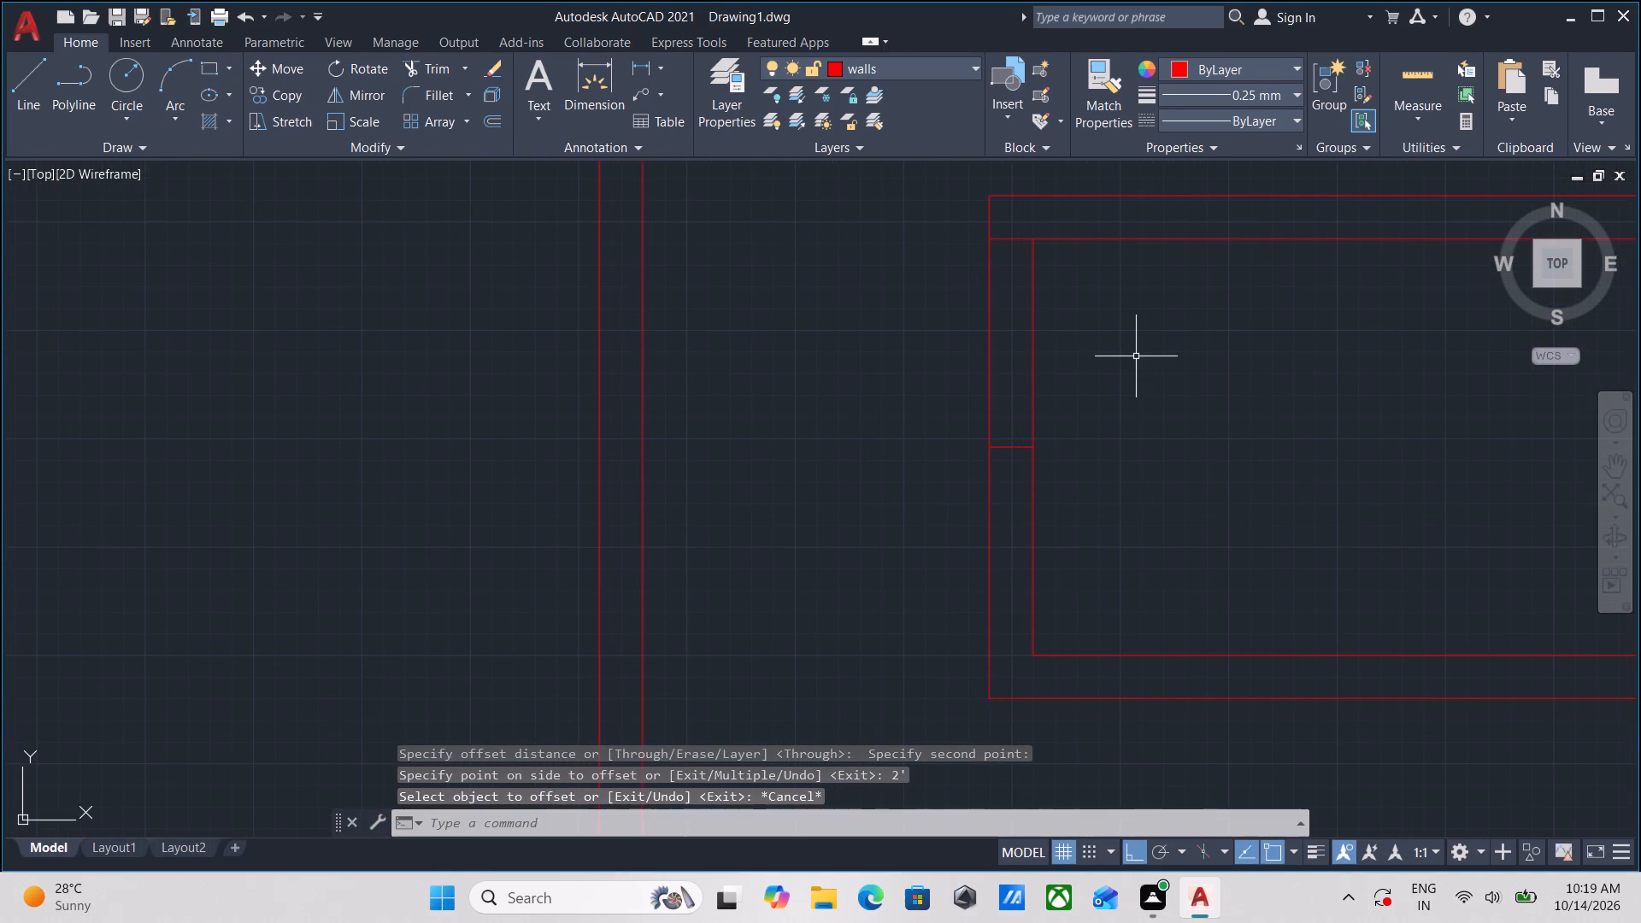
{"action": "type", "text": "tr"}
{"action": "key", "text": "Return"}
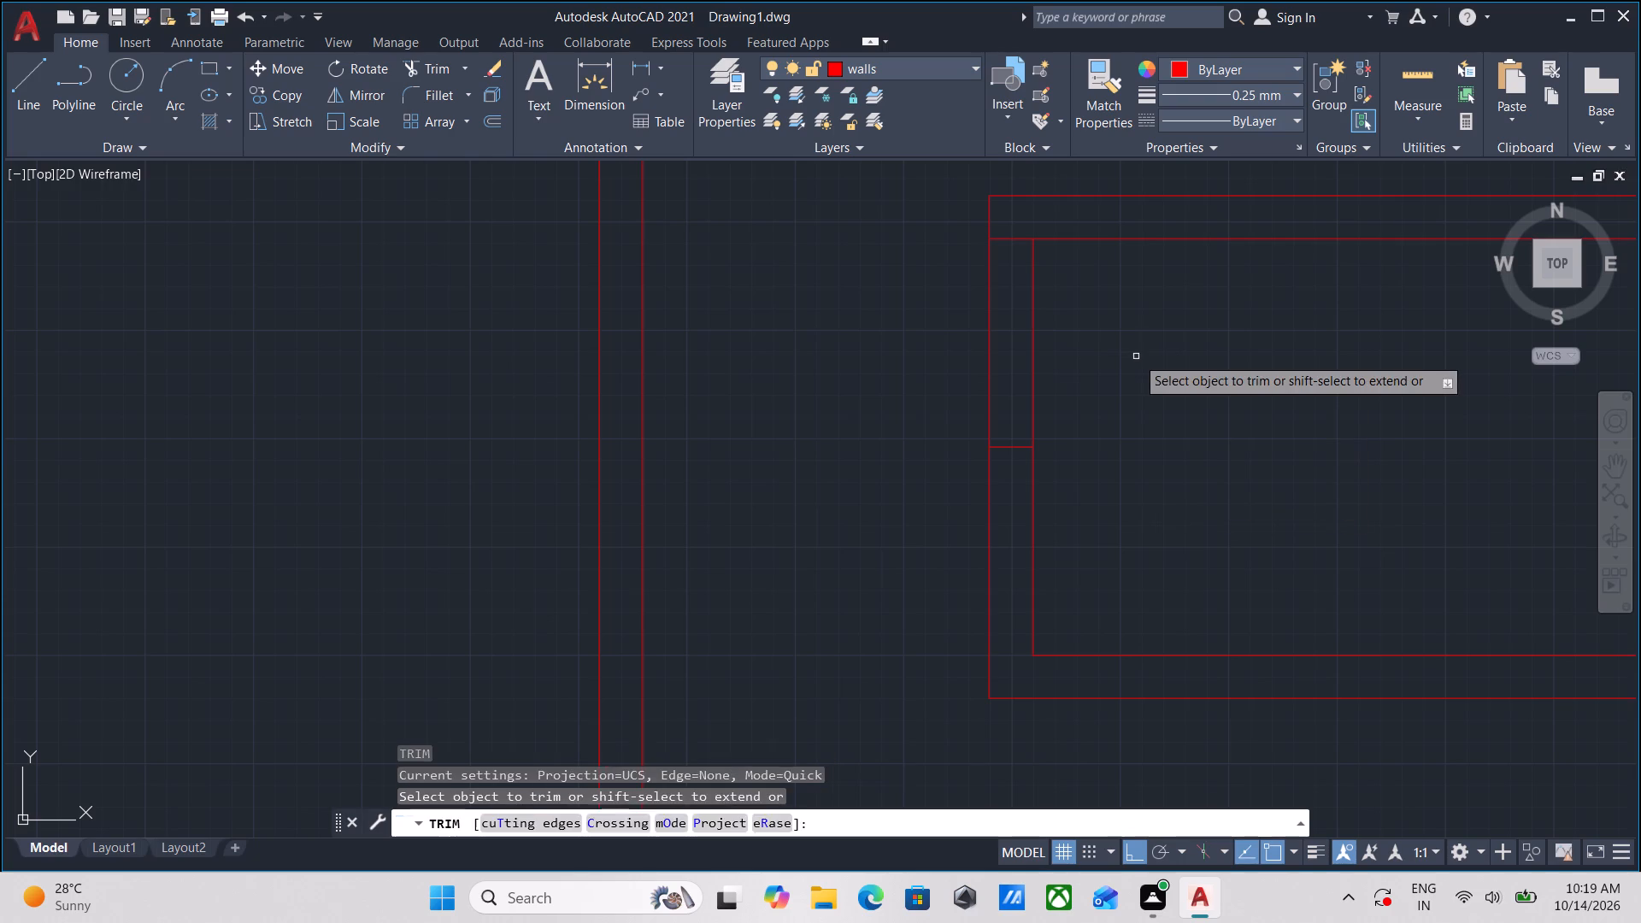
{"action": "left_click", "coordinate": [1136, 356]}
{"action": "left_click", "coordinate": [803, 364]}
{"action": "scroll", "coordinate": [1190, 347], "scroll_direction": "down", "scroll_amount": 1}
{"action": "middle_click_drag", "start_coordinate": [1190, 347], "coordinate": [1068, 359]}
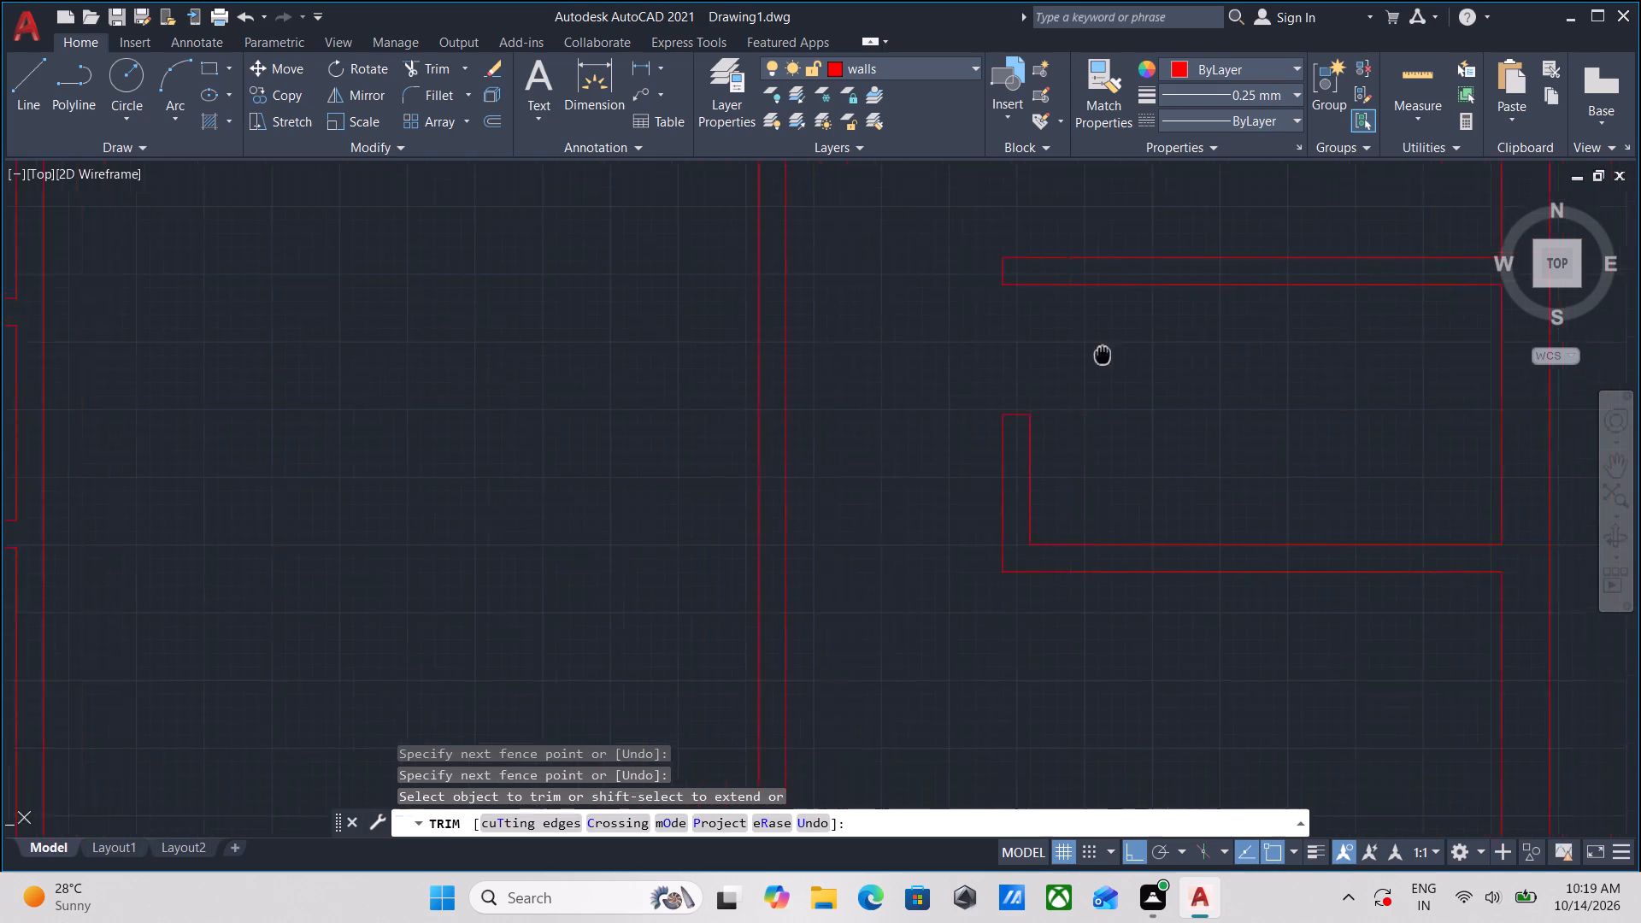
{"action": "middle_click_drag", "start_coordinate": [1068, 359], "coordinate": [975, 368]}
{"action": "scroll", "coordinate": [966, 368], "scroll_direction": "down", "scroll_amount": 2}
{"action": "middle_click_drag", "start_coordinate": [1009, 385], "coordinate": [1022, 547]}
{"action": "scroll", "coordinate": [1001, 407], "scroll_direction": "down", "scroll_amount": 2}
{"action": "middle_click_drag", "start_coordinate": [1001, 407], "coordinate": [995, 579]}
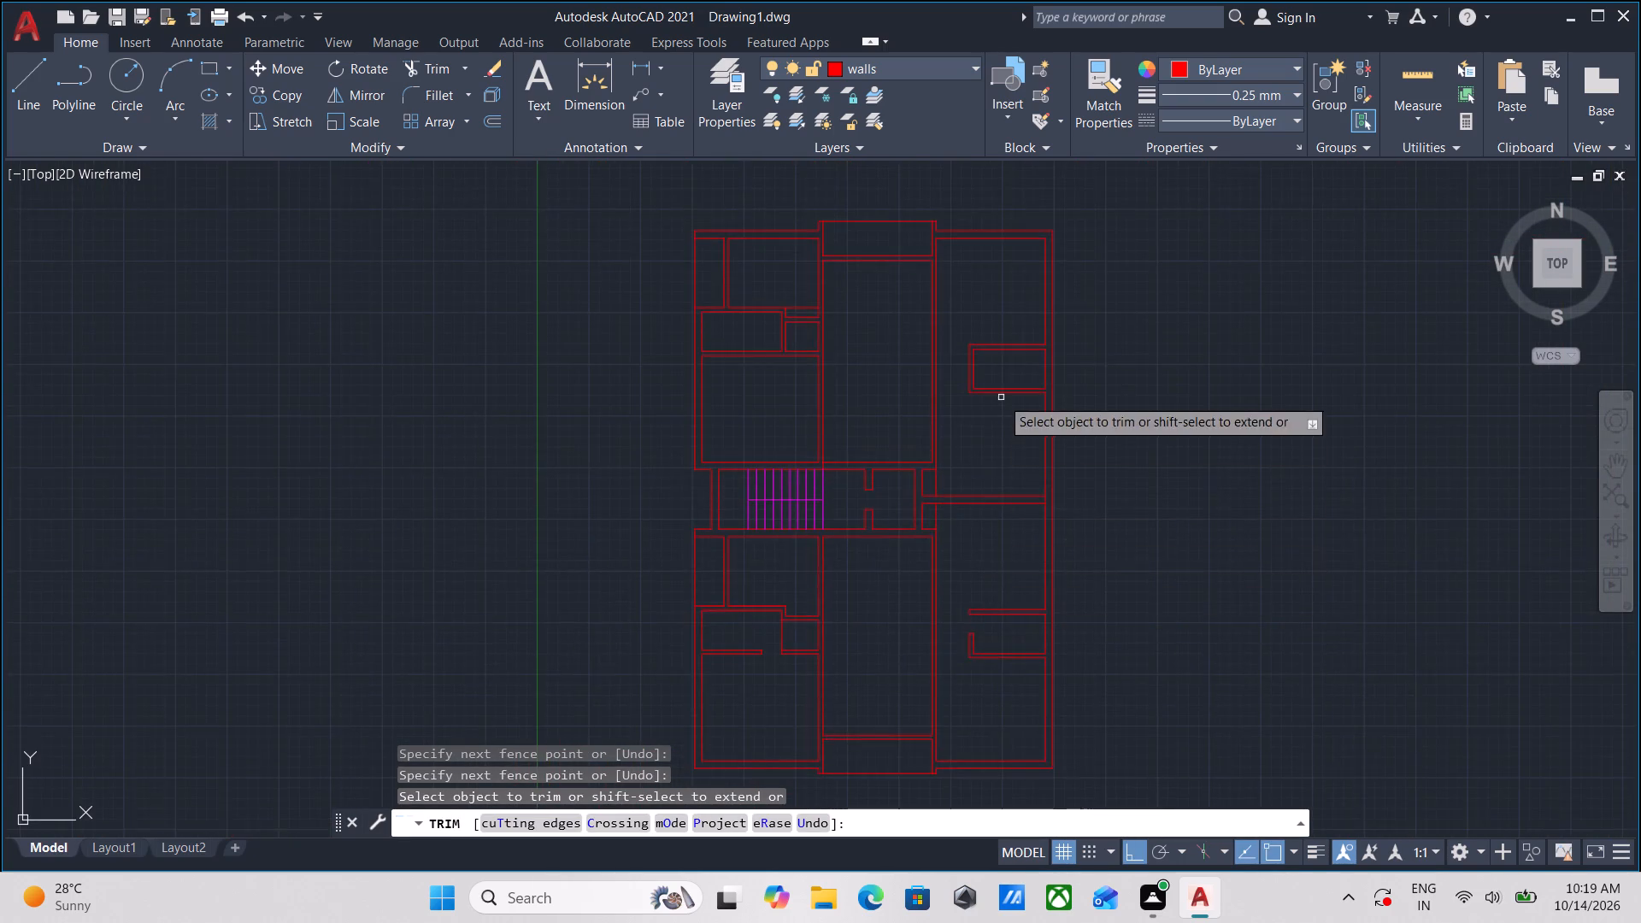
{"action": "middle_click_drag", "start_coordinate": [1001, 392], "coordinate": [1004, 519]}
{"action": "scroll", "coordinate": [1000, 567], "scroll_direction": "up", "scroll_amount": 2}
{"action": "middle_click_drag", "start_coordinate": [991, 542], "coordinate": [982, 602]}
{"action": "key", "text": "Escape"}
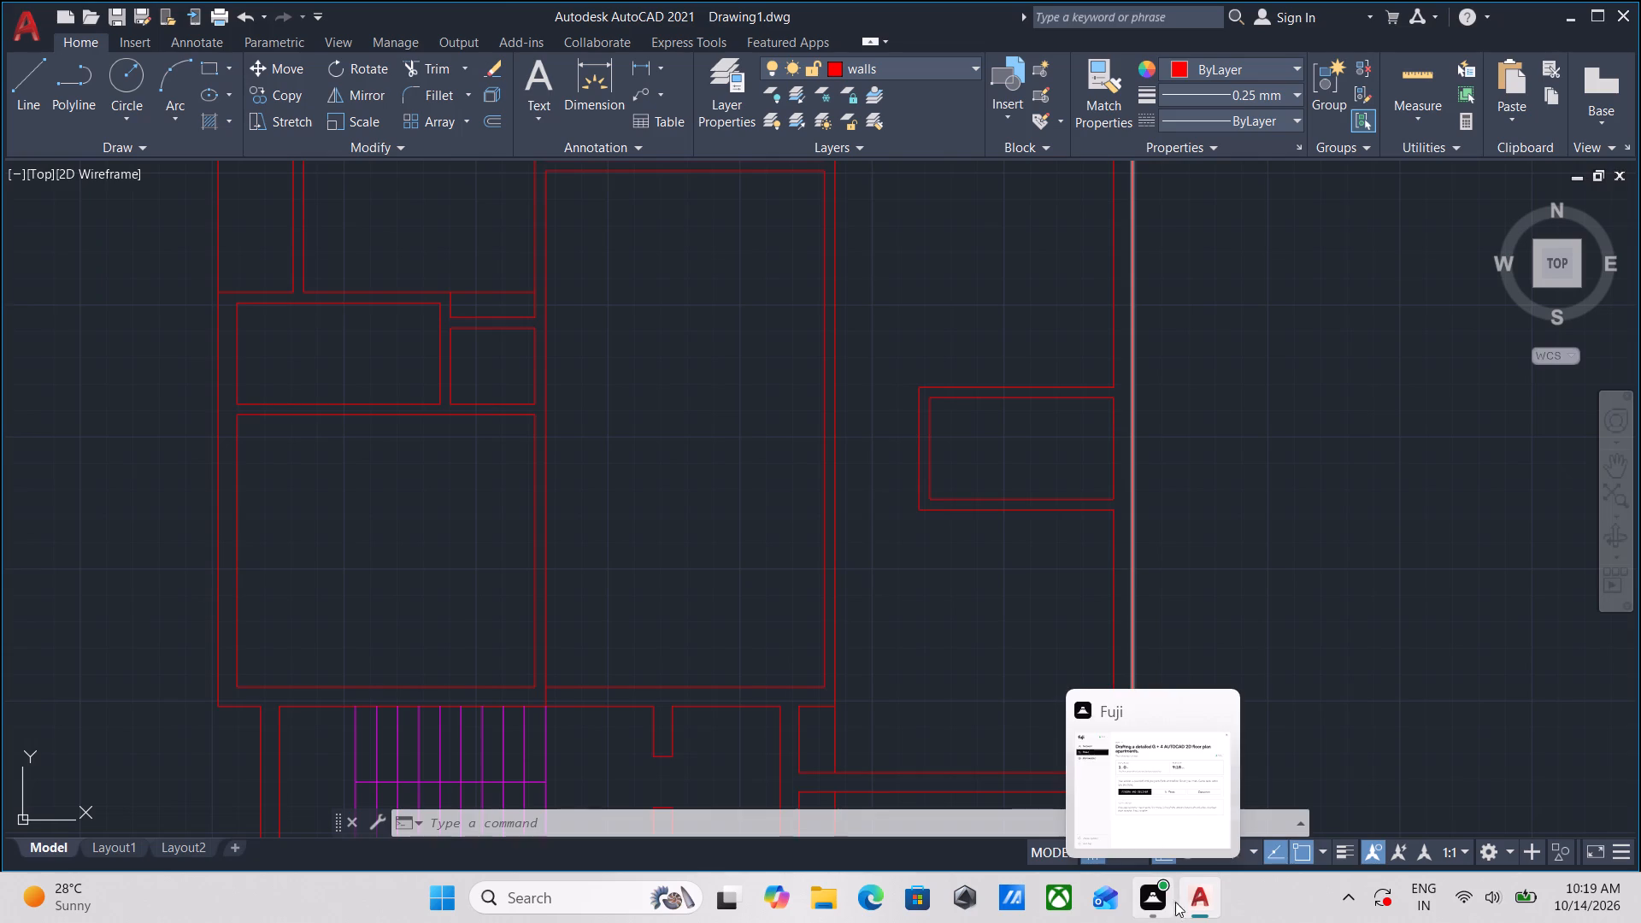
Draw a 5" line across the west wall of the small northeast room, from its inner northwest corner to the wall's outer face.
{"action": "scroll", "coordinate": [954, 437], "scroll_direction": "up", "scroll_amount": 2}
{"action": "middle_click_drag", "start_coordinate": [933, 411], "coordinate": [915, 508]}
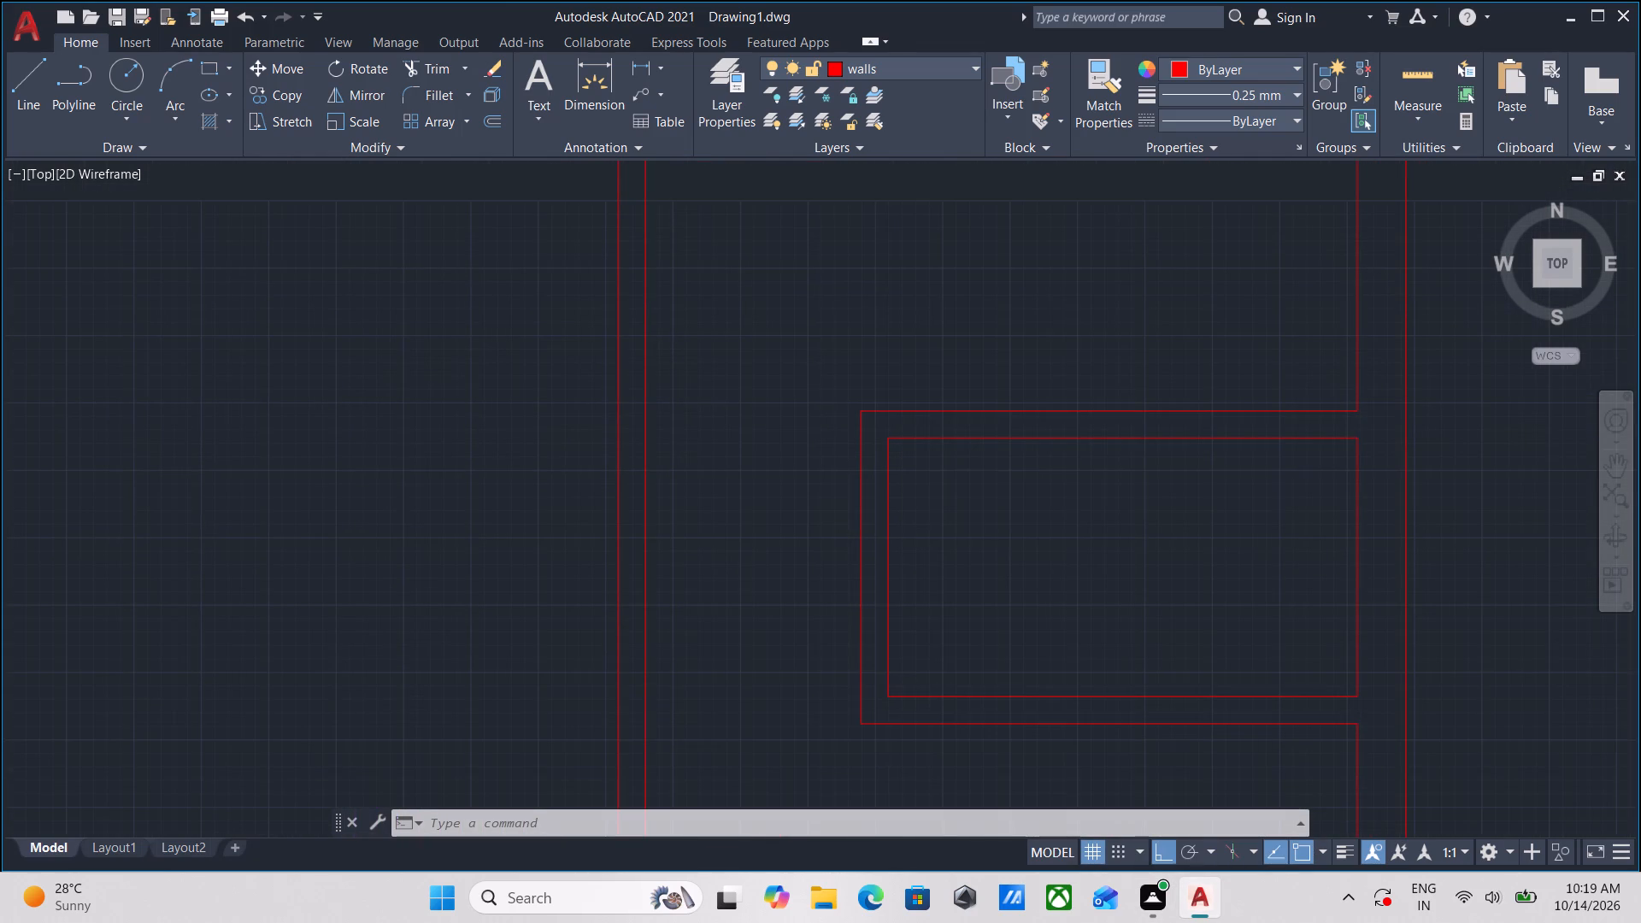
{"action": "key", "text": "l"}
{"action": "key", "text": "Return"}
{"action": "scroll", "coordinate": [901, 460], "scroll_direction": "up", "scroll_amount": 4}
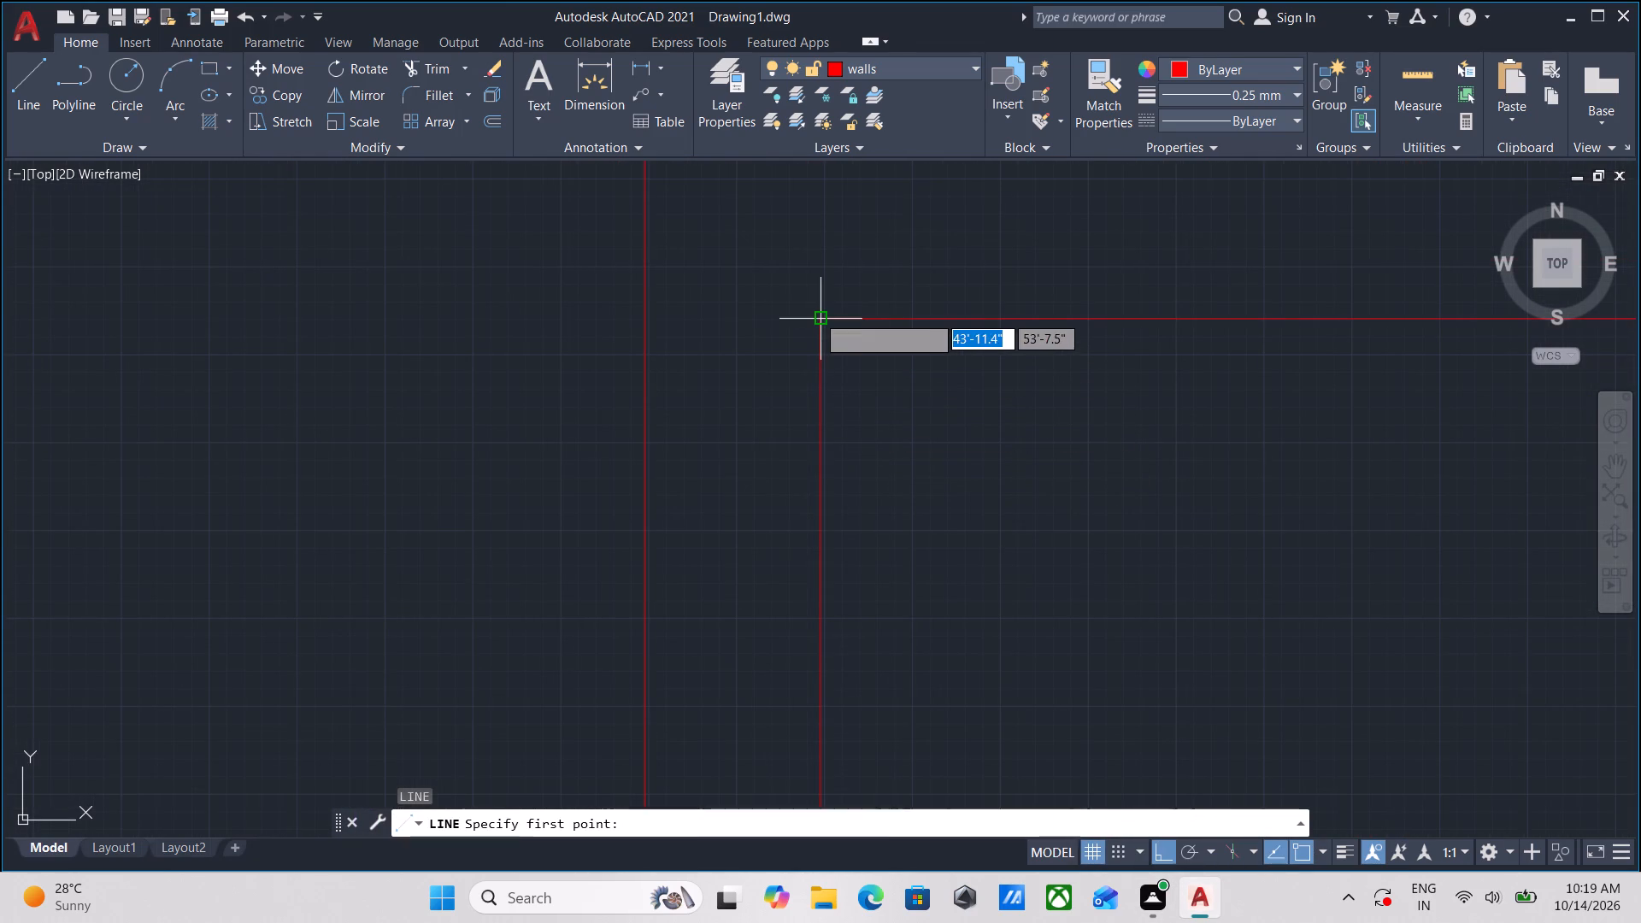
{"action": "left_click", "coordinate": [816, 315]}
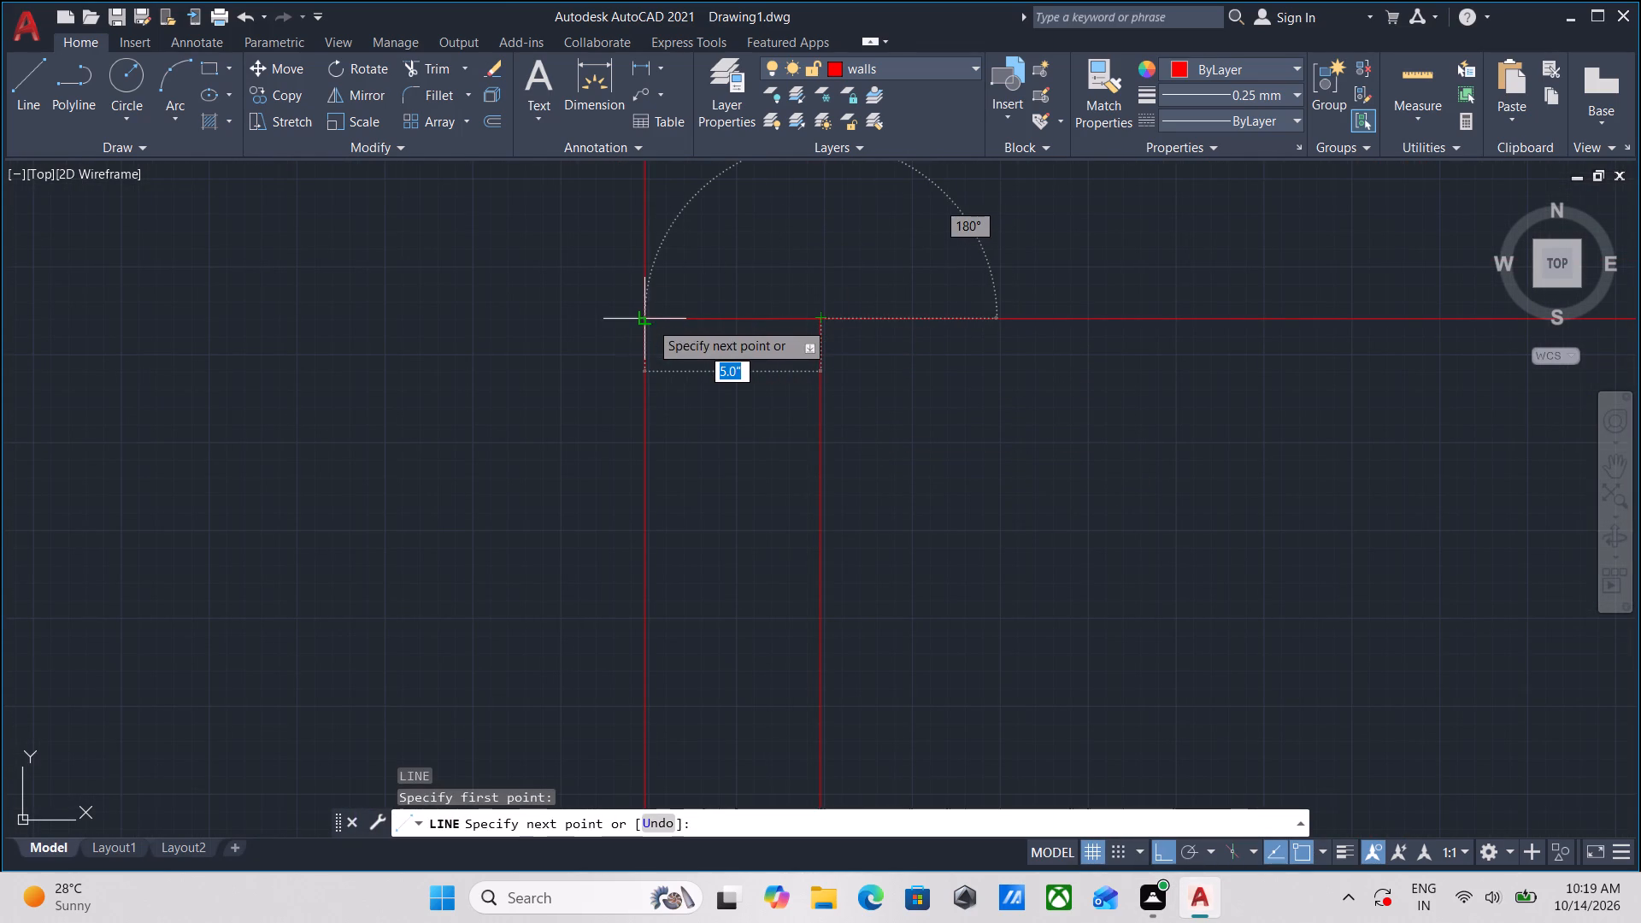
{"action": "left_click", "coordinate": [650, 321]}
{"action": "key", "text": "Escape"}
Offset the short line across the small northeast room's west wall 2' to the south.
{"action": "left_click_drag", "start_coordinate": [748, 367], "coordinate": [740, 327]}
{"action": "left_click", "coordinate": [695, 211]}
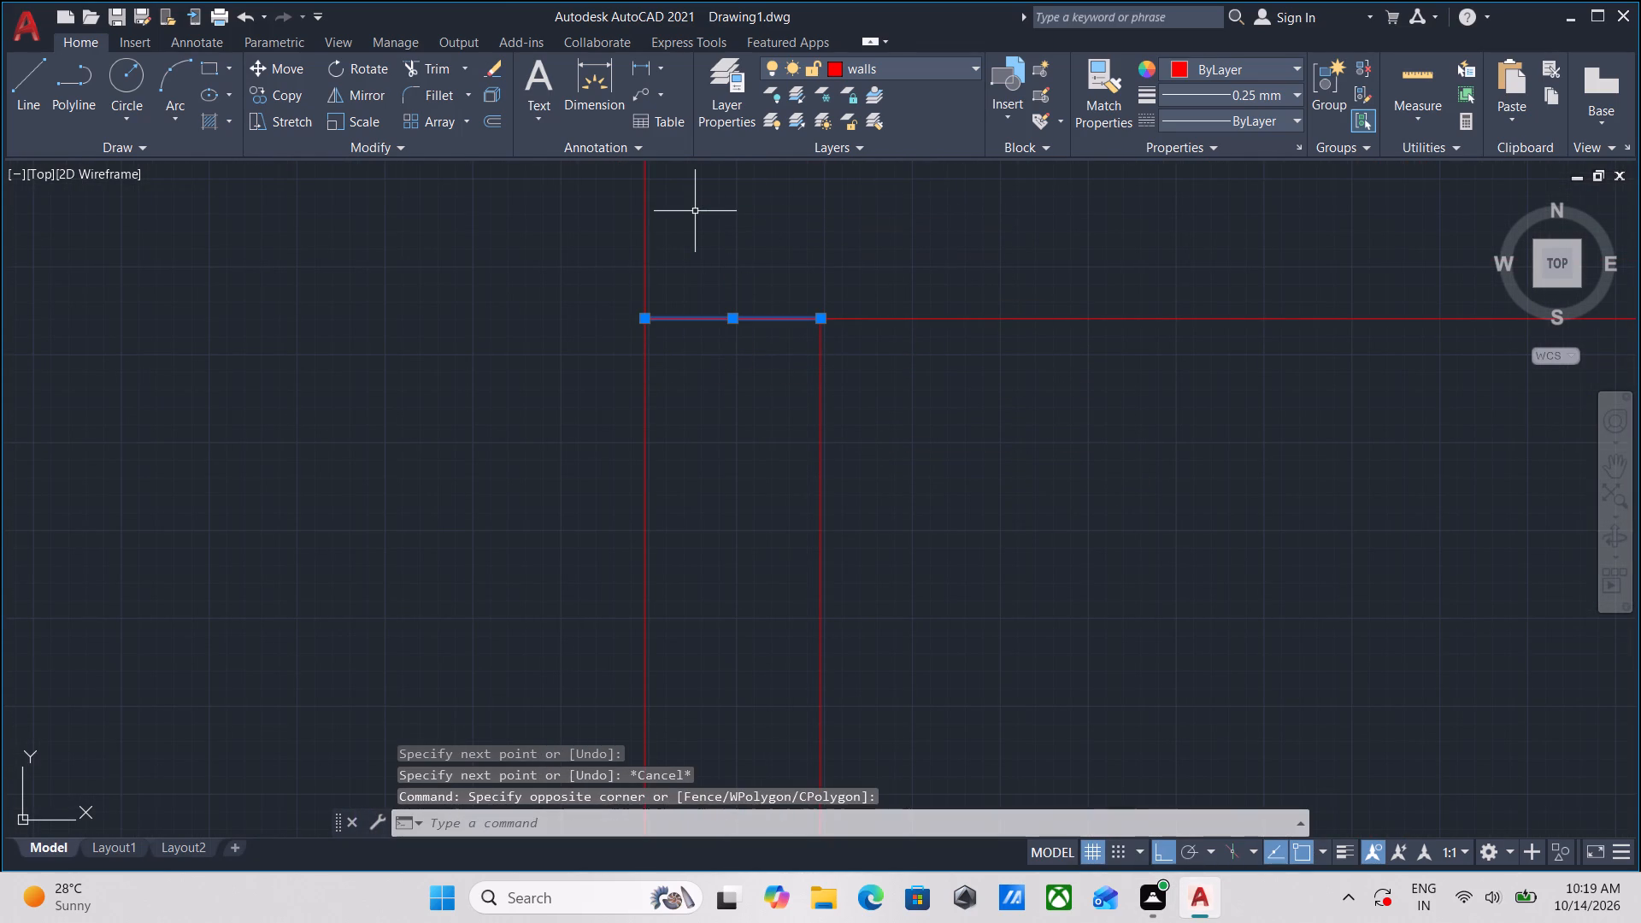
{"action": "key", "text": "o"}
{"action": "key", "text": "Return"}
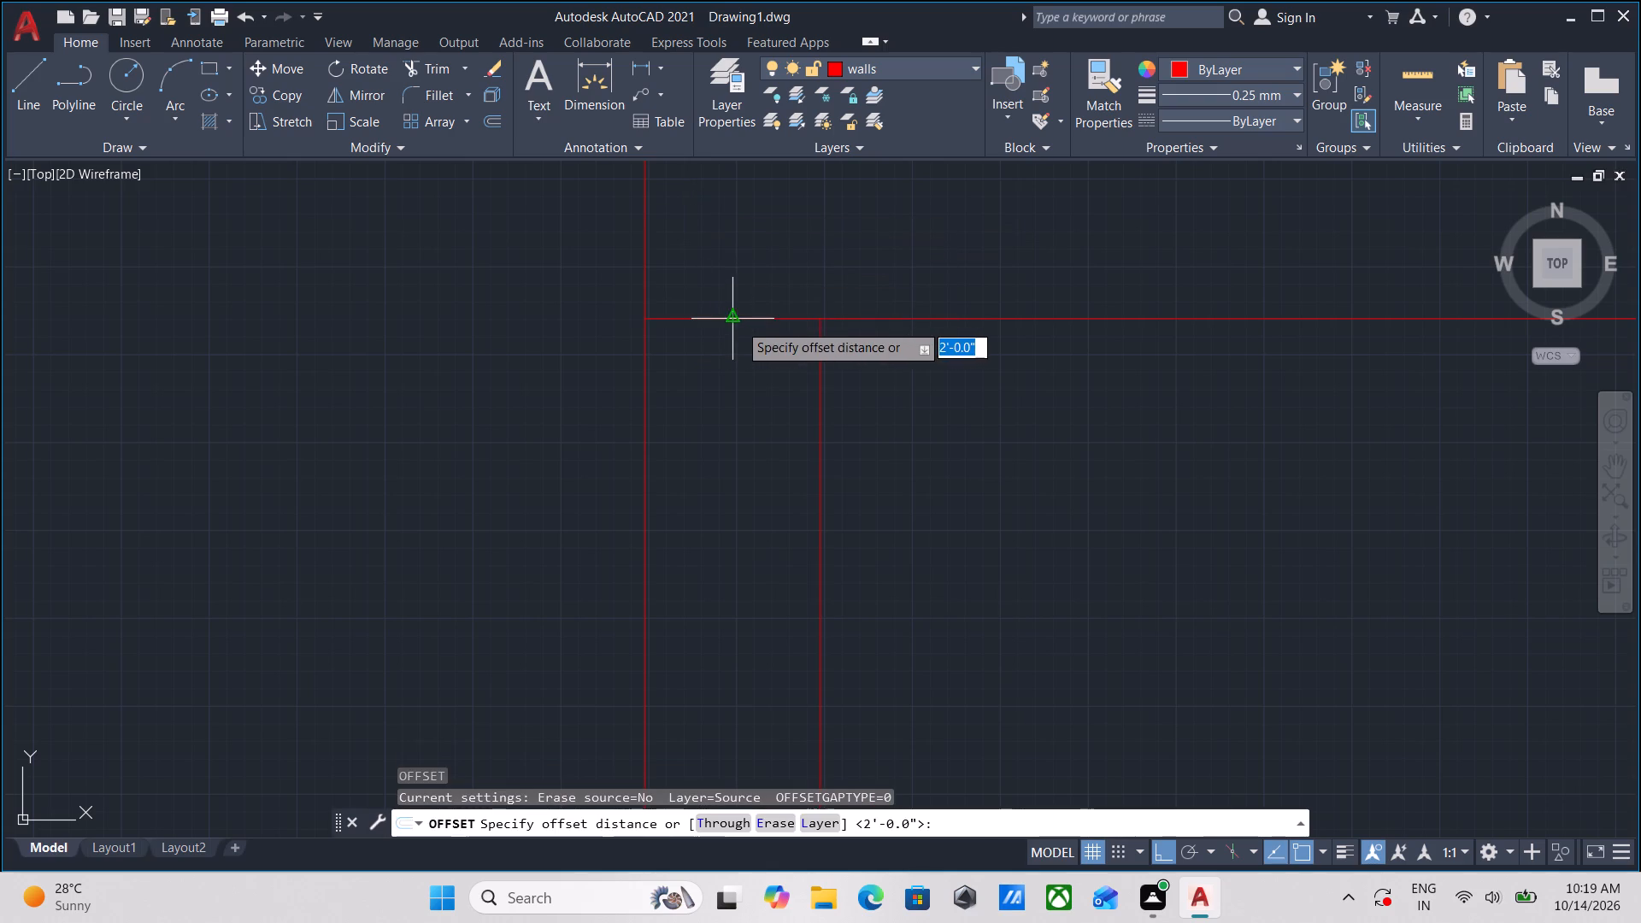
{"action": "left_click", "coordinate": [738, 323]}
{"action": "left_click", "coordinate": [736, 396]}
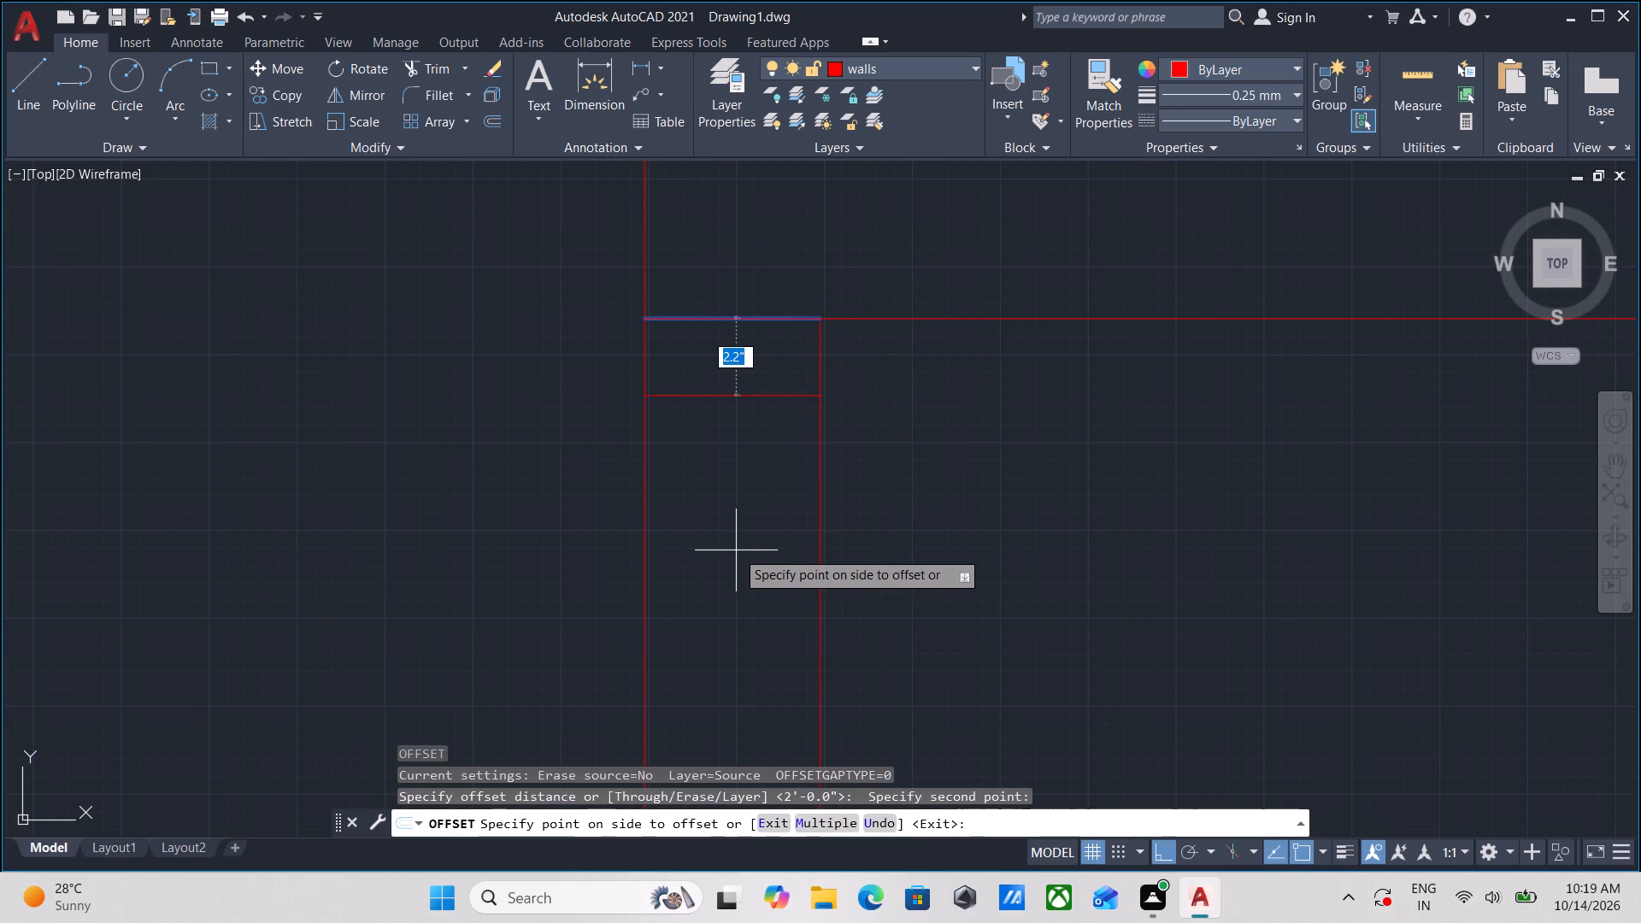
{"action": "key", "text": "2"}
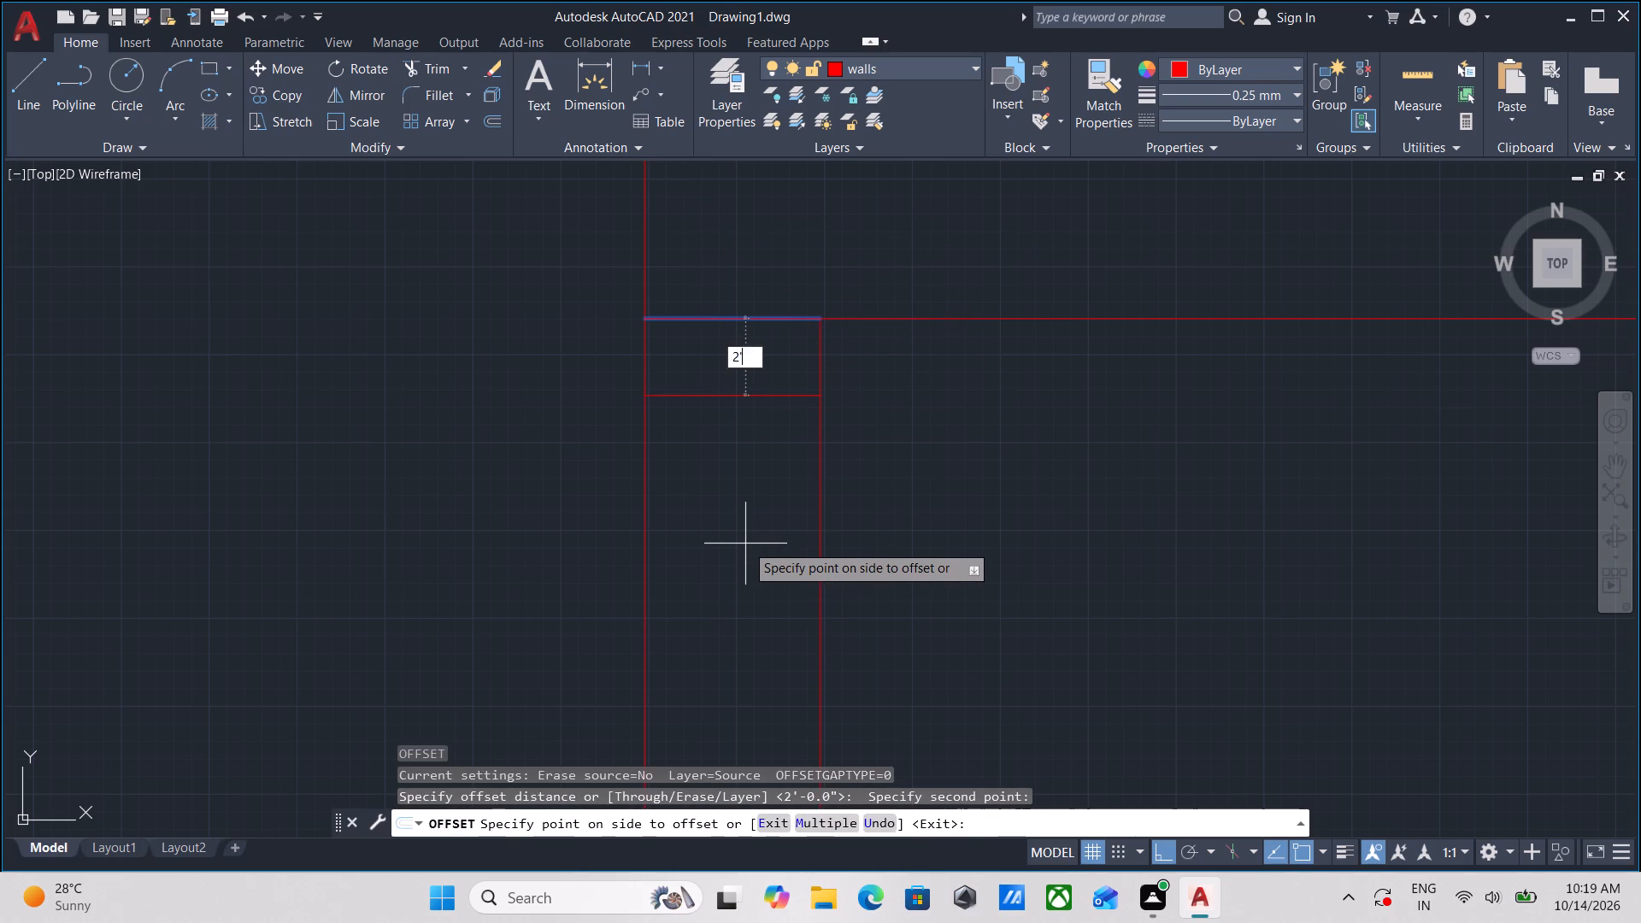
{"action": "key", "text": "apostrophe"}
{"action": "key", "text": "Return"}
{"action": "scroll", "coordinate": [855, 507], "scroll_direction": "down", "scroll_amount": 3}
{"action": "middle_click_drag", "start_coordinate": [862, 503], "coordinate": [962, 271]}
{"action": "middle_click_drag", "start_coordinate": [1070, 367], "coordinate": [1024, 449]}
{"action": "scroll", "coordinate": [1070, 367], "scroll_direction": "down", "scroll_amount": 1}
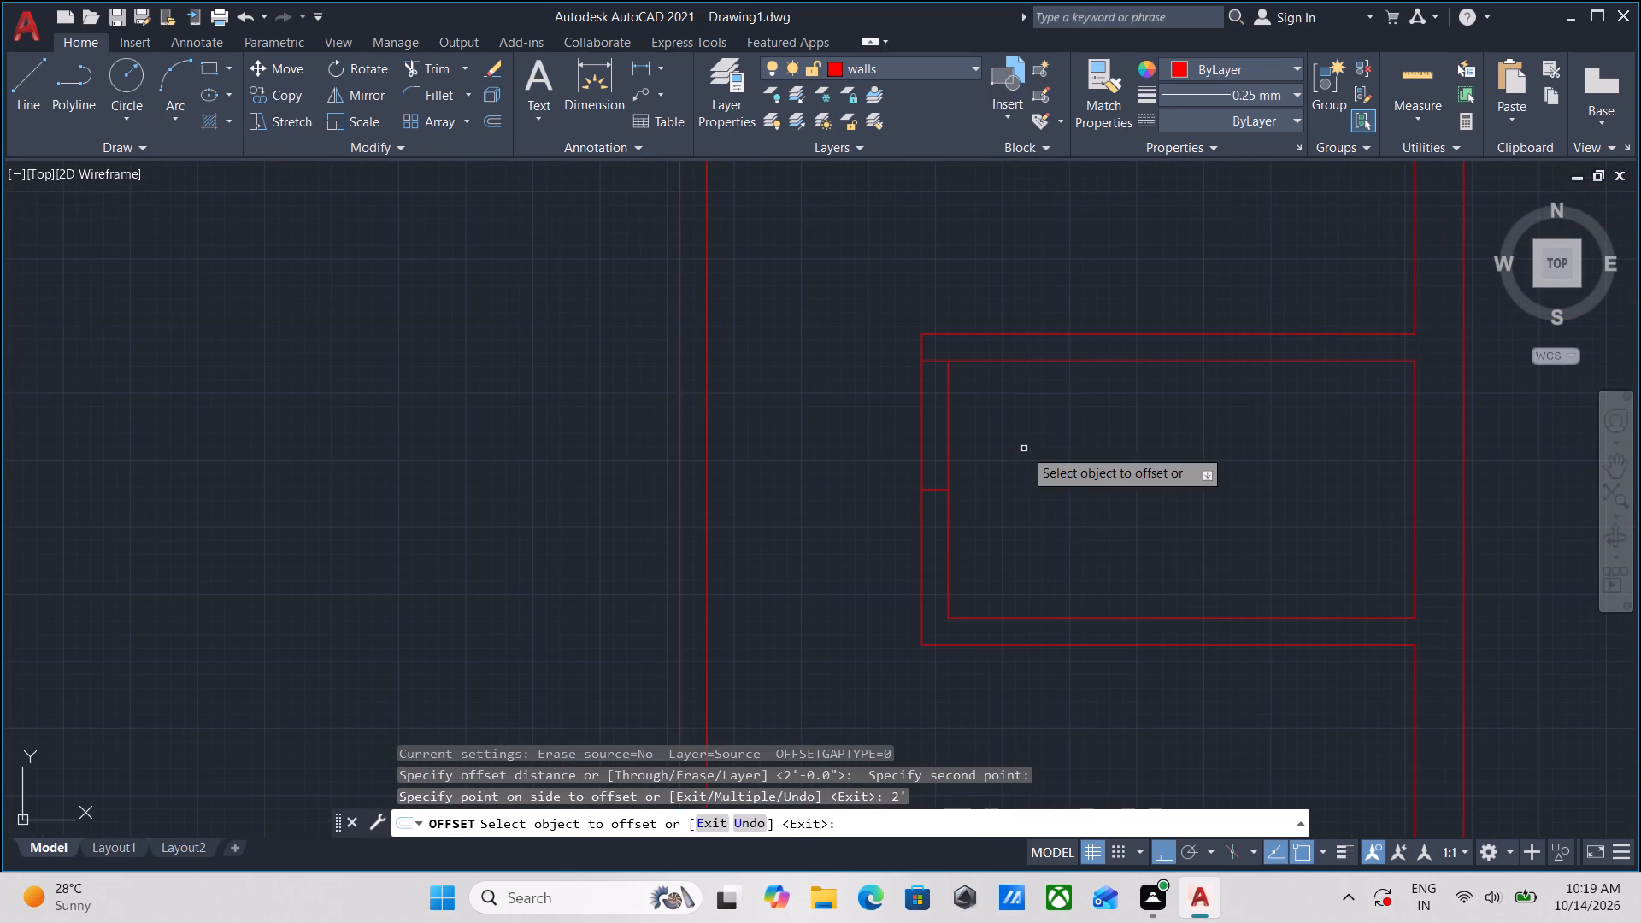
{"action": "key", "text": "Escape"}
Trim the small northeast room's west wall between the two short cross lines to cut its door opening.
{"action": "type", "text": "tr"}
{"action": "key", "text": "Return"}
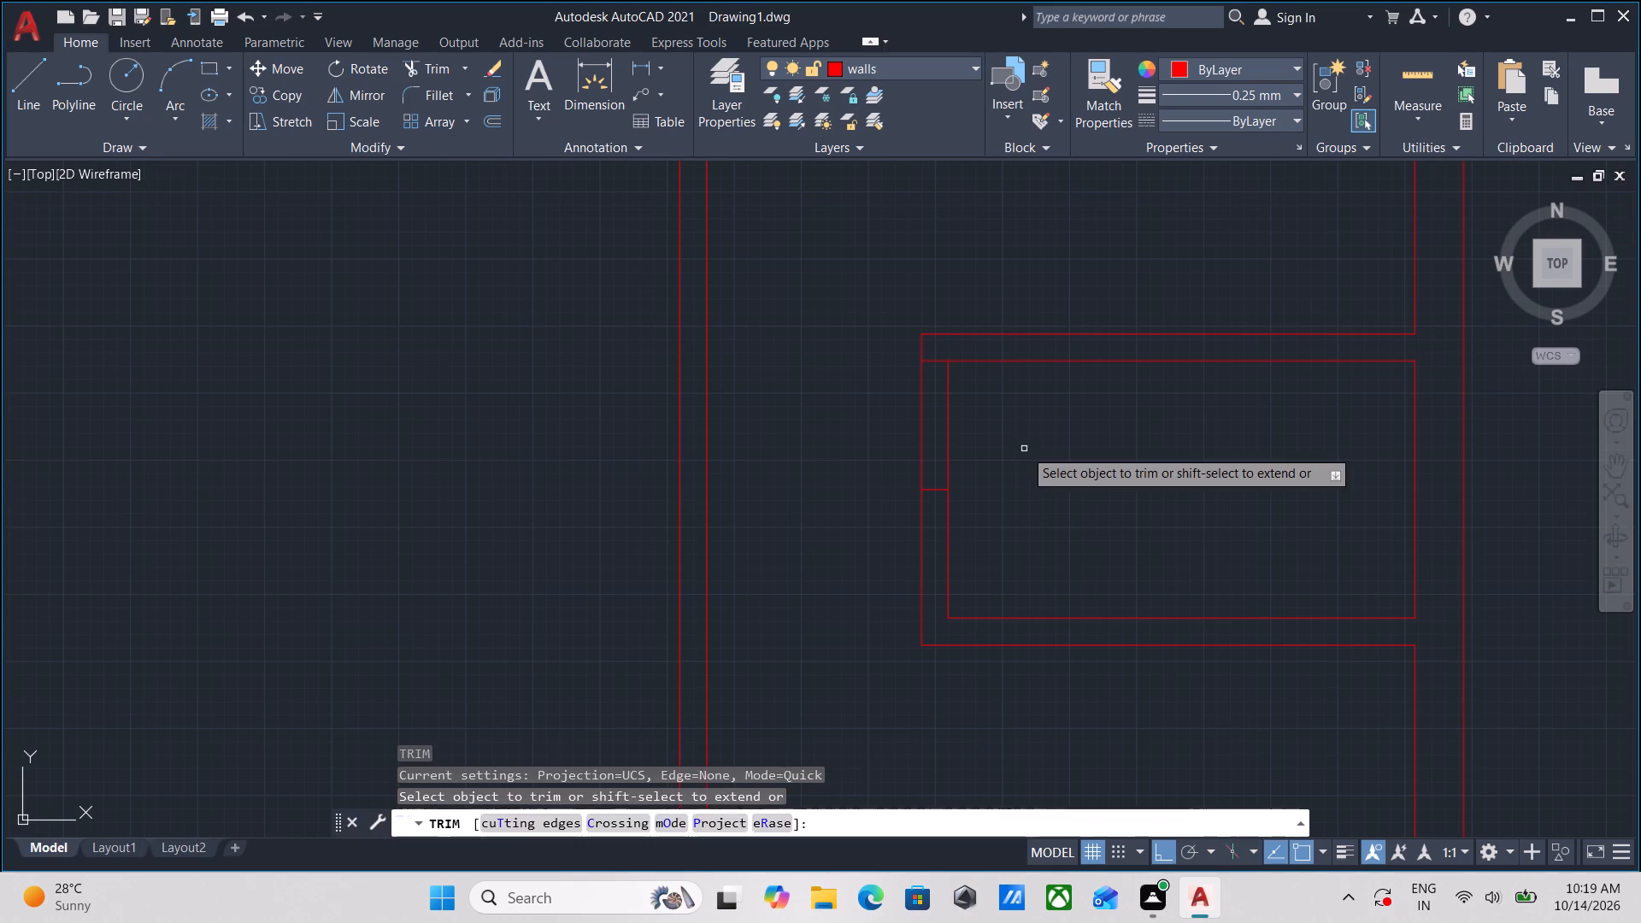
{"action": "left_click", "coordinate": [1024, 449]}
{"action": "left_click", "coordinate": [858, 432]}
{"action": "scroll", "coordinate": [979, 421], "scroll_direction": "down", "scroll_amount": 3}
{"action": "key", "text": "Escape"}
Look over the floor plan's rooms and stair hall to find where the remaining door openings are needed.
{"action": "middle_click_drag", "start_coordinate": [981, 422], "coordinate": [968, 548]}
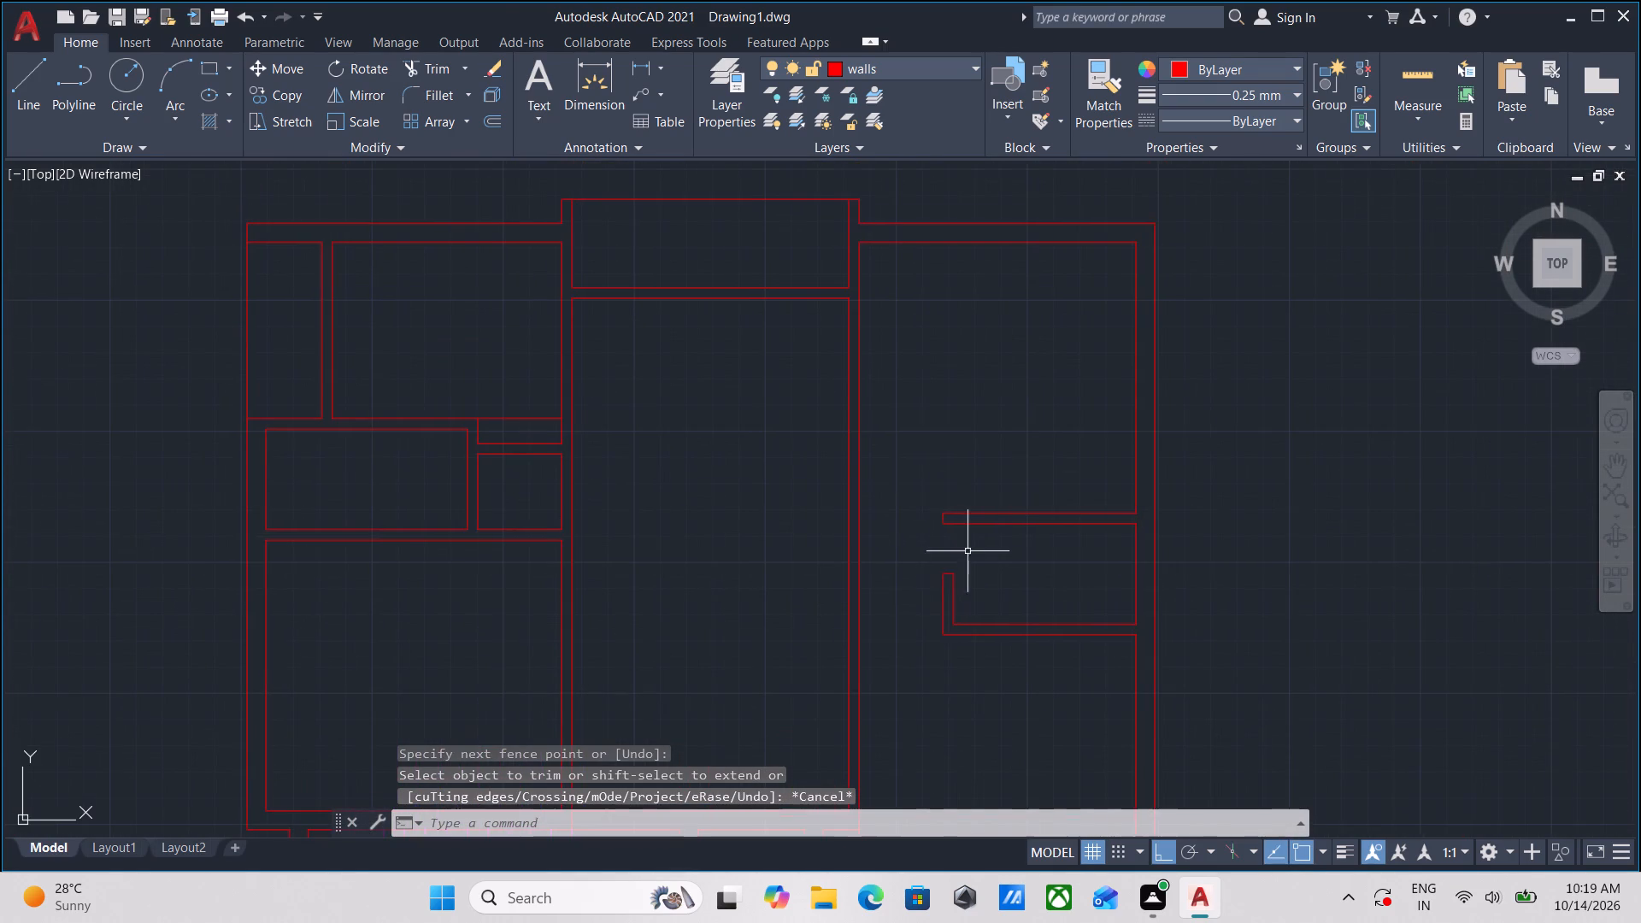
{"action": "scroll", "coordinate": [934, 434], "scroll_direction": "down", "scroll_amount": 1}
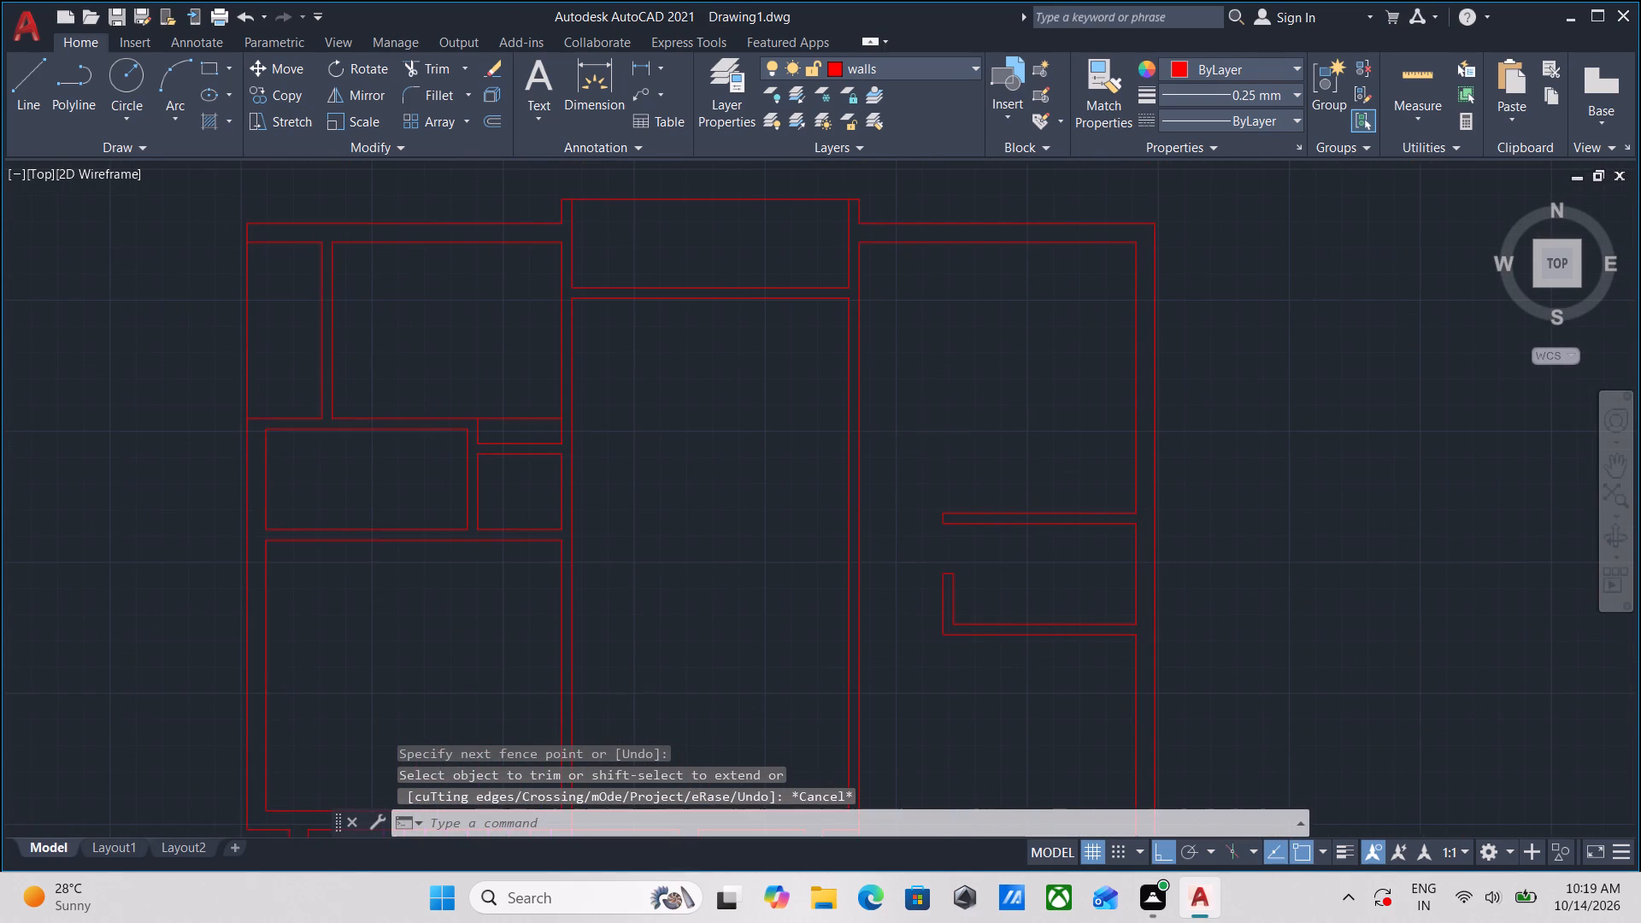
{"action": "middle_click_drag", "start_coordinate": [934, 434], "coordinate": [925, 461]}
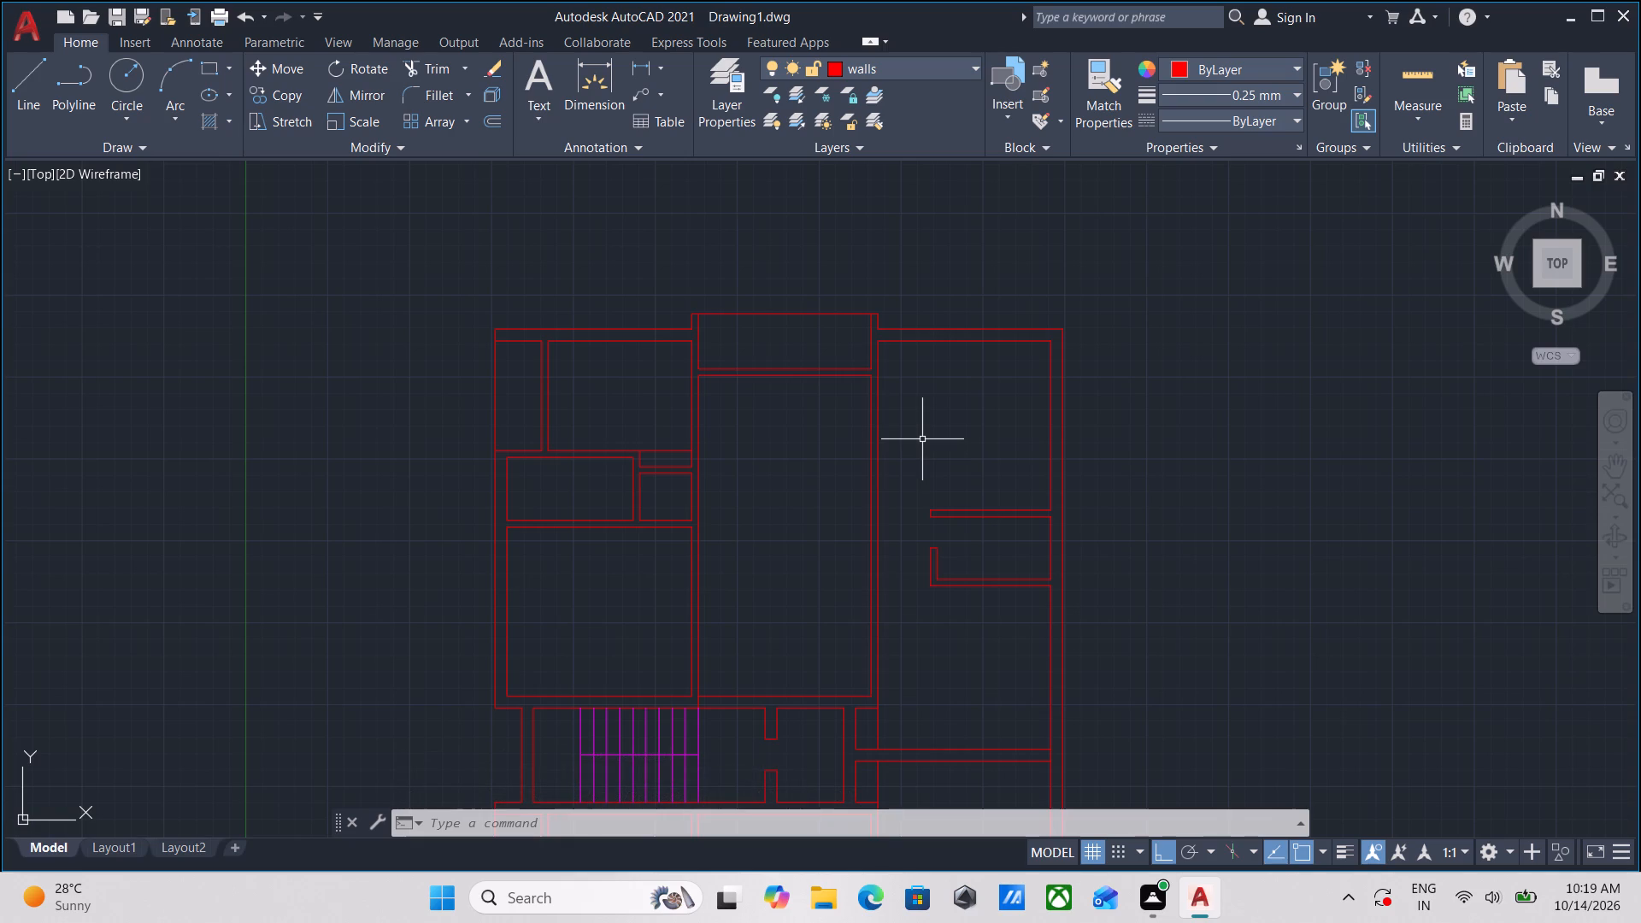
{"action": "scroll", "coordinate": [931, 432], "scroll_direction": "down", "scroll_amount": 1}
{"action": "scroll", "coordinate": [931, 444], "scroll_direction": "up", "scroll_amount": 1}
{"action": "scroll", "coordinate": [932, 527], "scroll_direction": "up", "scroll_amount": 3}
{"action": "scroll", "coordinate": [880, 550], "scroll_direction": "down", "scroll_amount": 1}
{"action": "middle_click_drag", "start_coordinate": [880, 550], "coordinate": [971, 485]}
{"action": "scroll", "coordinate": [791, 517], "scroll_direction": "down", "scroll_amount": 1}
{"action": "middle_click_drag", "start_coordinate": [791, 517], "coordinate": [862, 489]}
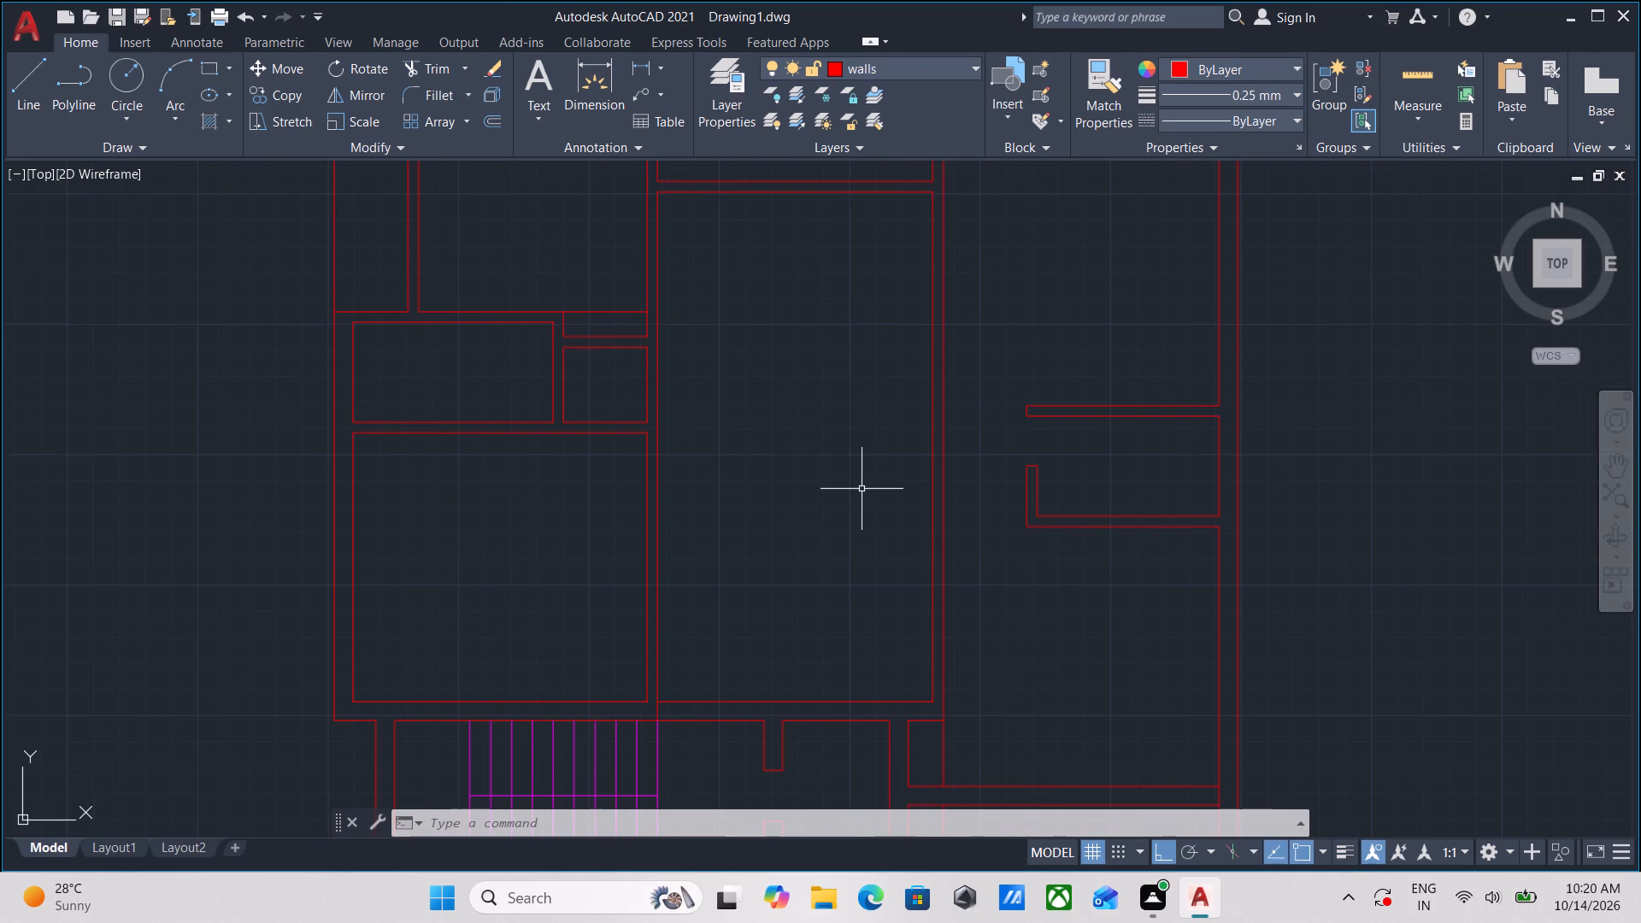
{"action": "scroll", "coordinate": [862, 489], "scroll_direction": "down", "scroll_amount": 2}
{"action": "middle_click_drag", "start_coordinate": [862, 489], "coordinate": [826, 537]}
{"action": "scroll", "coordinate": [763, 356], "scroll_direction": "up", "scroll_amount": 3}
{"action": "scroll", "coordinate": [842, 607], "scroll_direction": "down", "scroll_amount": 2}
{"action": "middle_click_drag", "start_coordinate": [842, 607], "coordinate": [709, 220]}
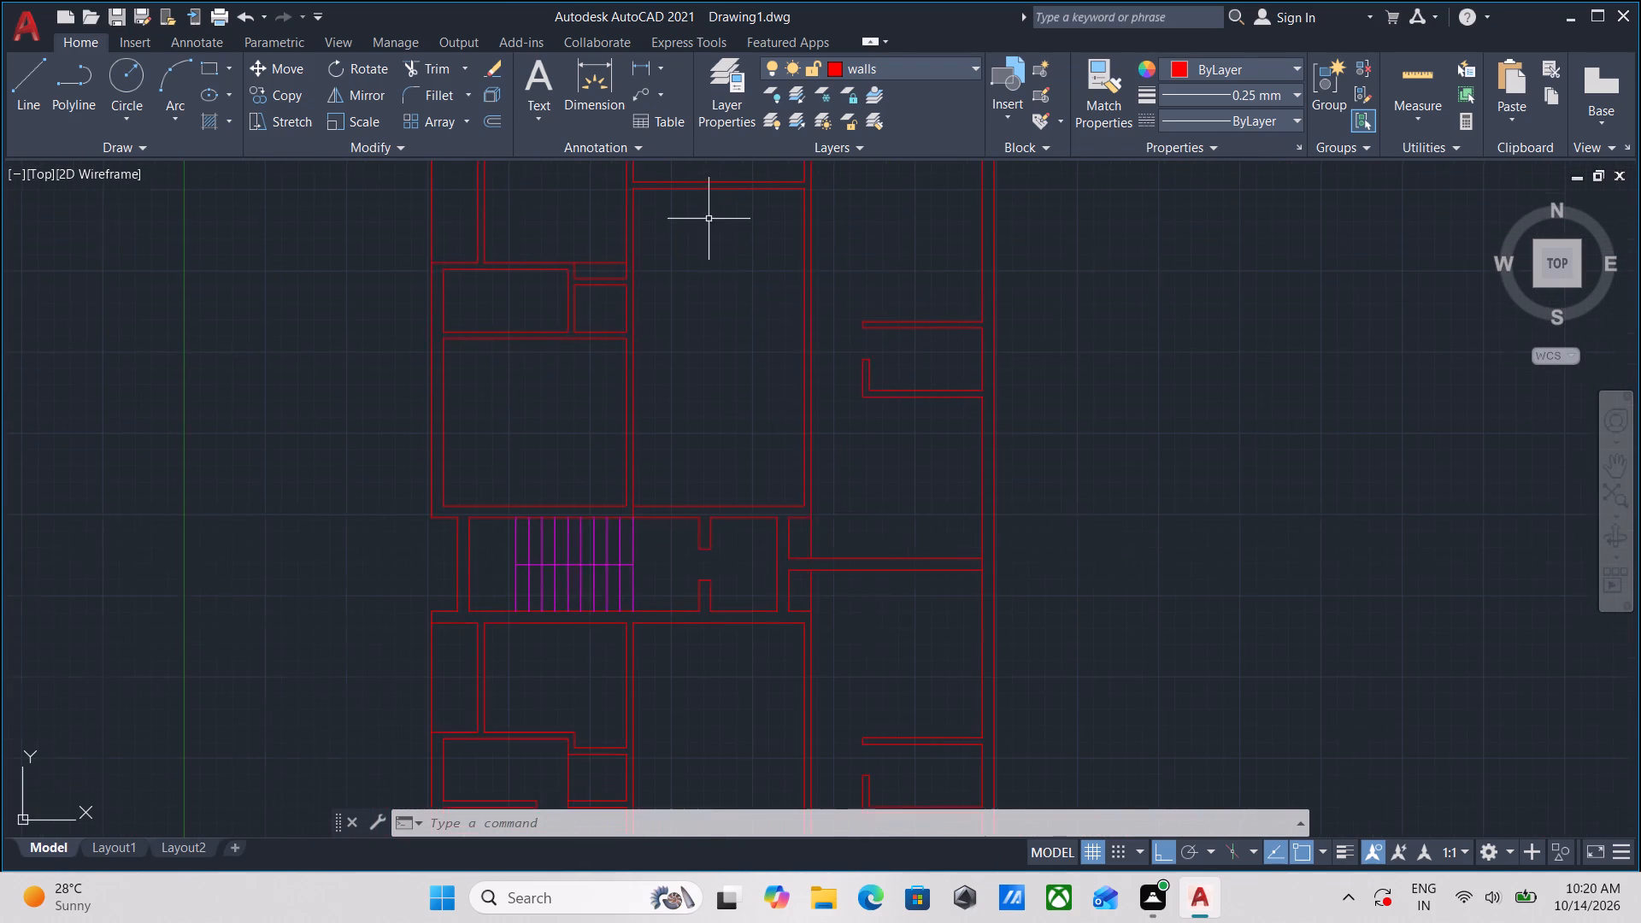
{"action": "middle_click_drag", "start_coordinate": [875, 496], "coordinate": [830, 324]}
{"action": "middle_click_drag", "start_coordinate": [745, 605], "coordinate": [777, 526]}
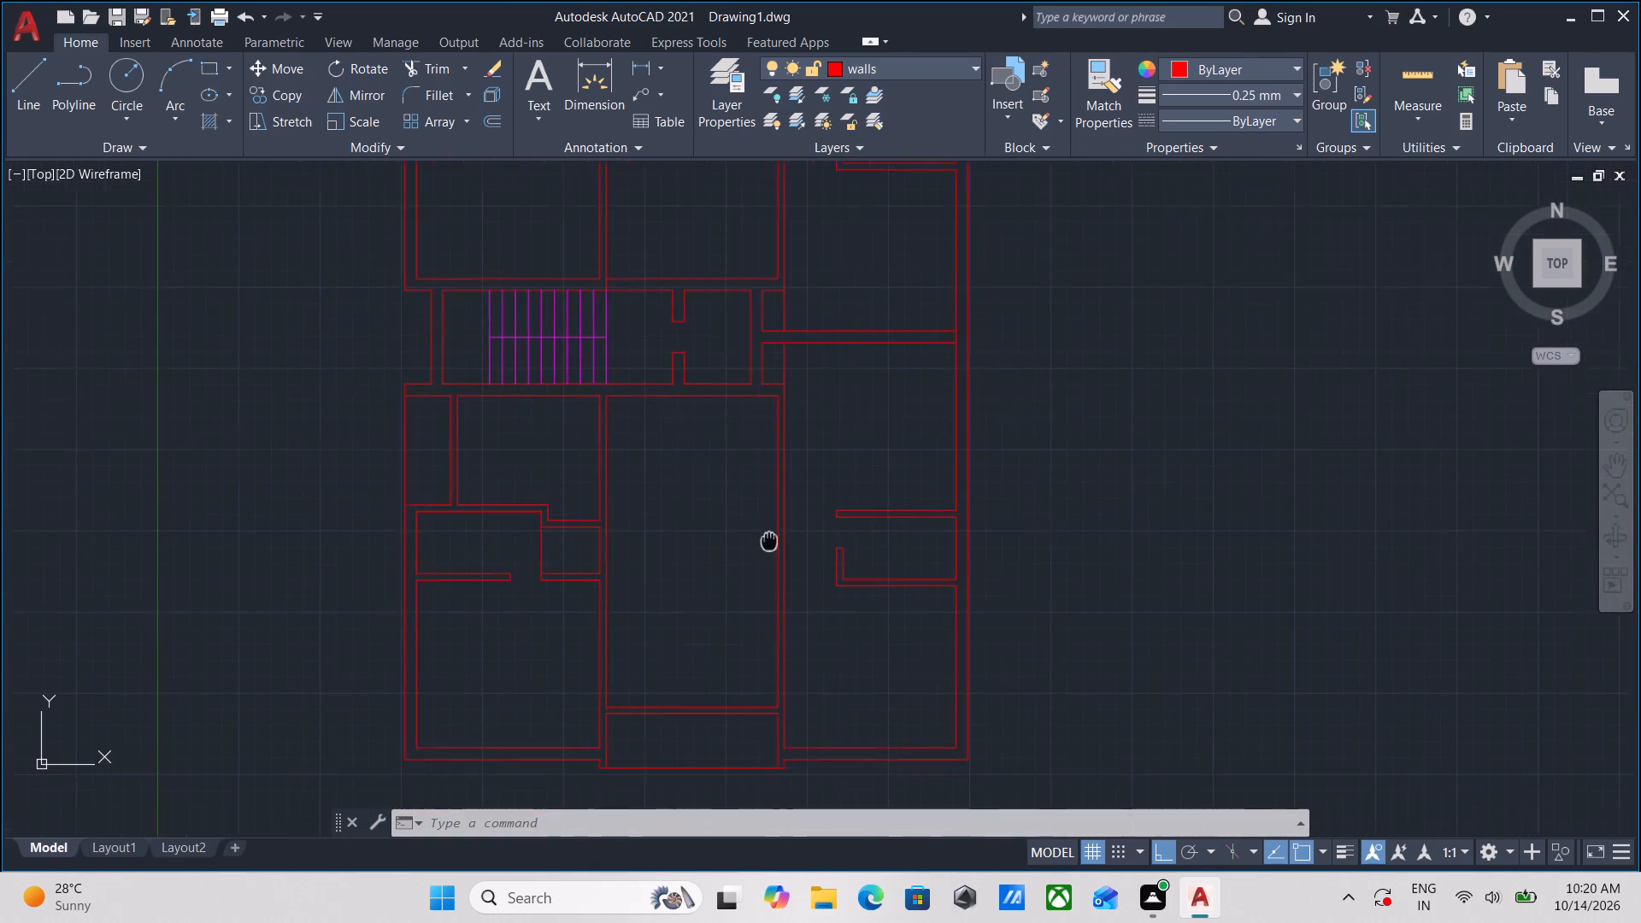
{"action": "middle_click_drag", "start_coordinate": [777, 526], "coordinate": [842, 419]}
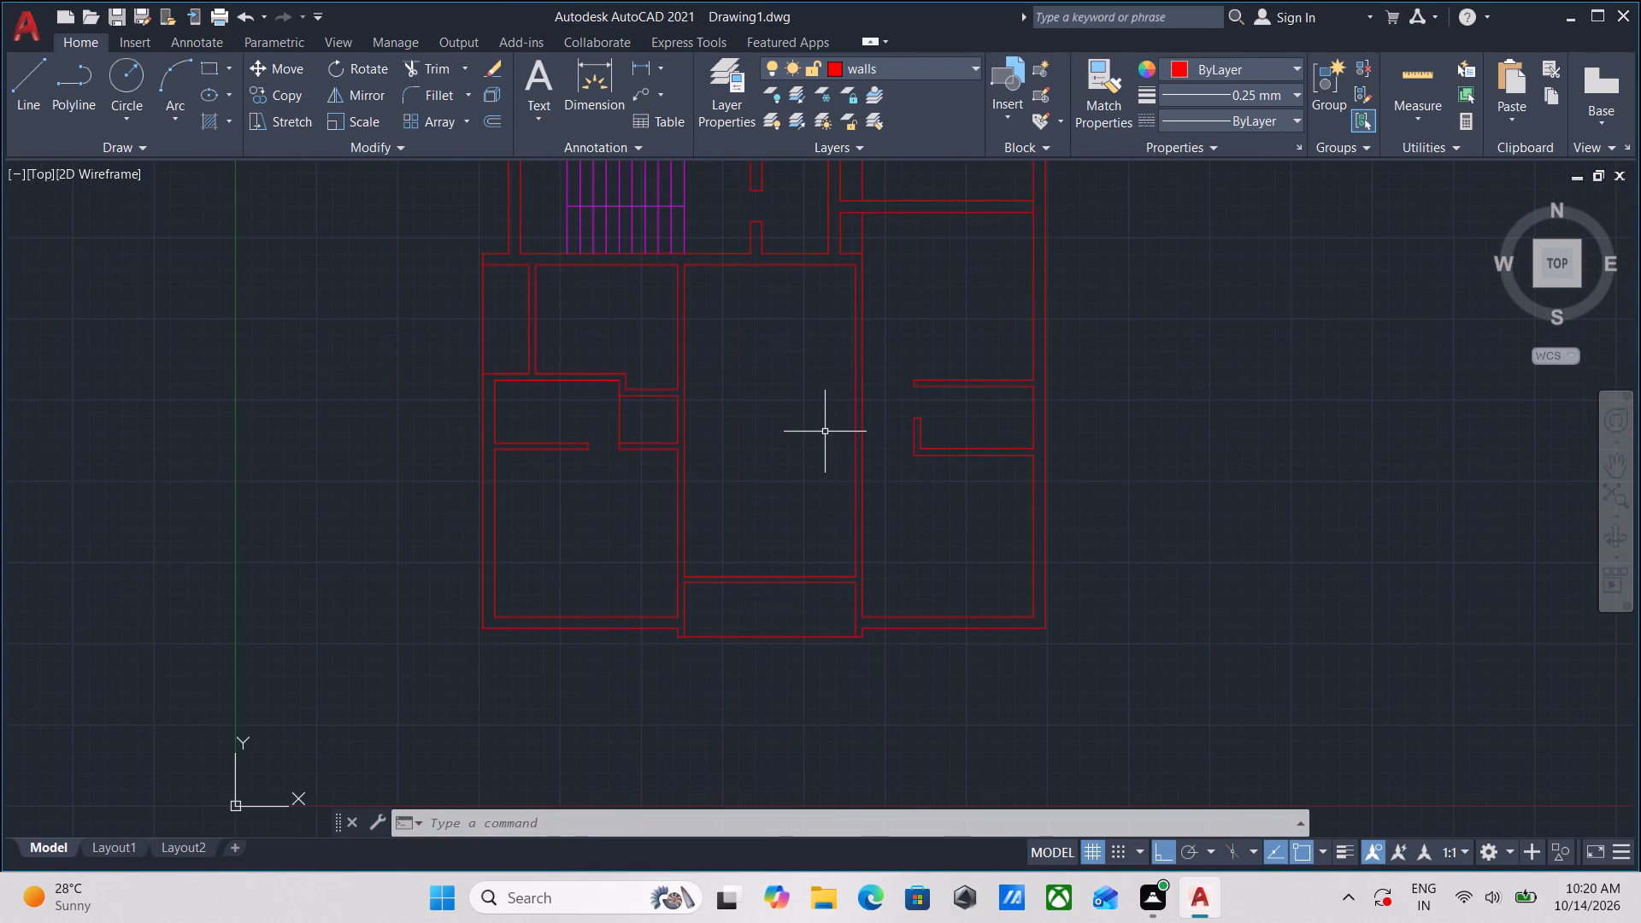
{"action": "scroll", "coordinate": [825, 432], "scroll_direction": "down", "scroll_amount": 1}
{"action": "scroll", "coordinate": [825, 432], "scroll_direction": "up", "scroll_amount": 1}
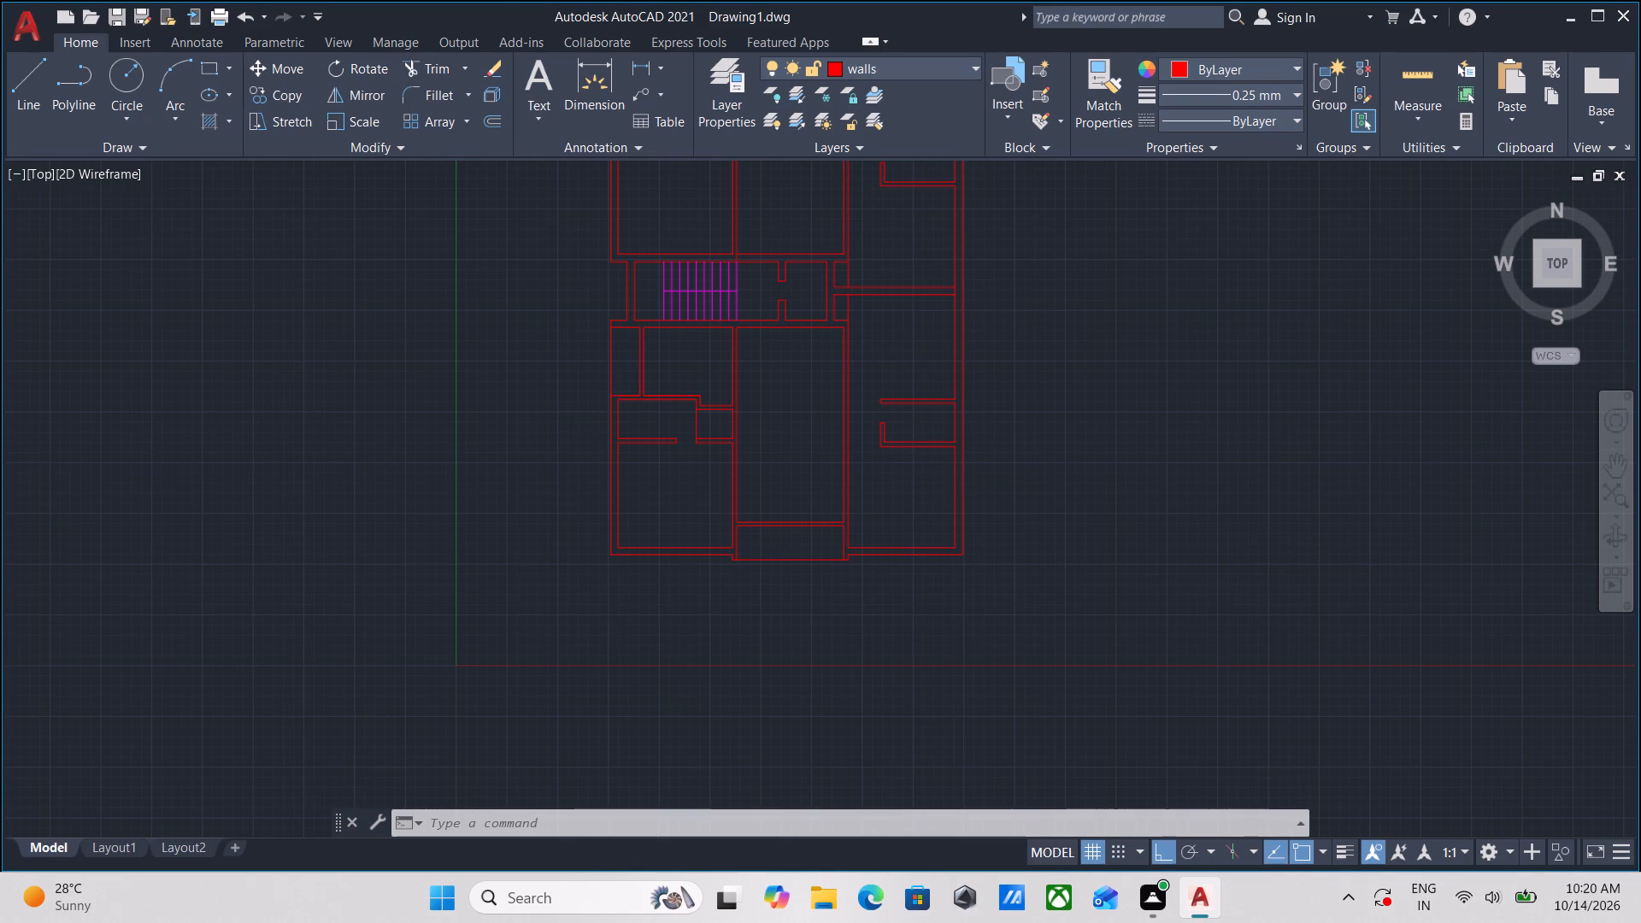
{"action": "scroll", "coordinate": [537, 352], "scroll_direction": "up", "scroll_amount": 2}
{"action": "middle_click_drag", "start_coordinate": [569, 297], "coordinate": [578, 497]}
{"action": "scroll", "coordinate": [604, 467], "scroll_direction": "down", "scroll_amount": 1}
{"action": "middle_click_drag", "start_coordinate": [604, 467], "coordinate": [605, 468]}
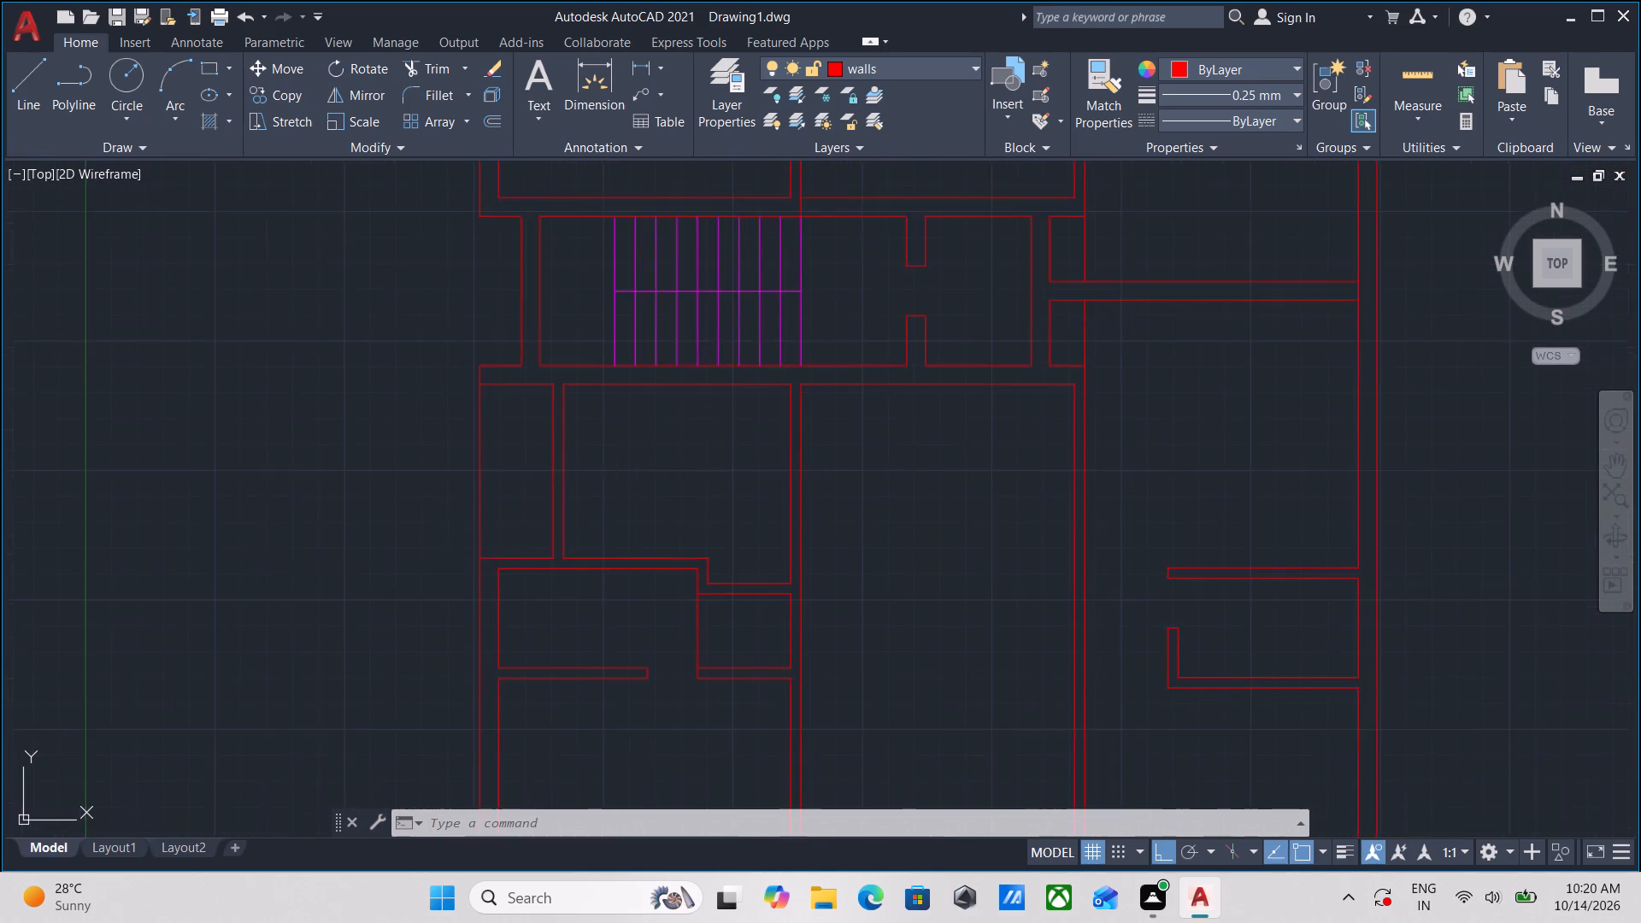
{"action": "middle_click_drag", "start_coordinate": [605, 468], "coordinate": [601, 485]}
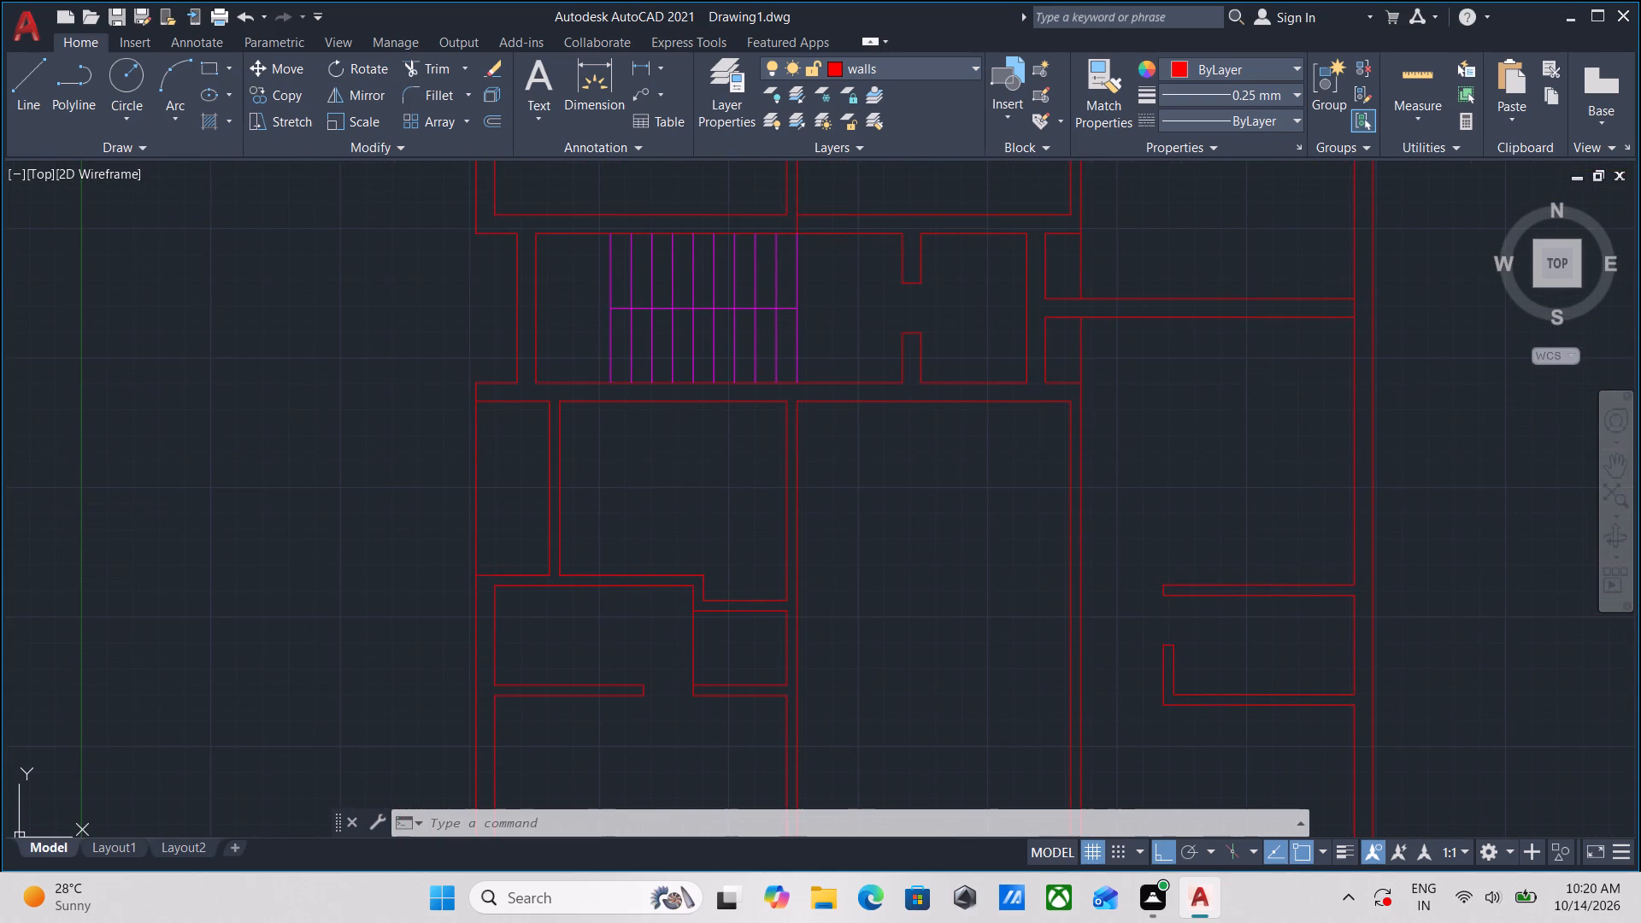
{"action": "middle_click_drag", "start_coordinate": [601, 485], "coordinate": [602, 582]}
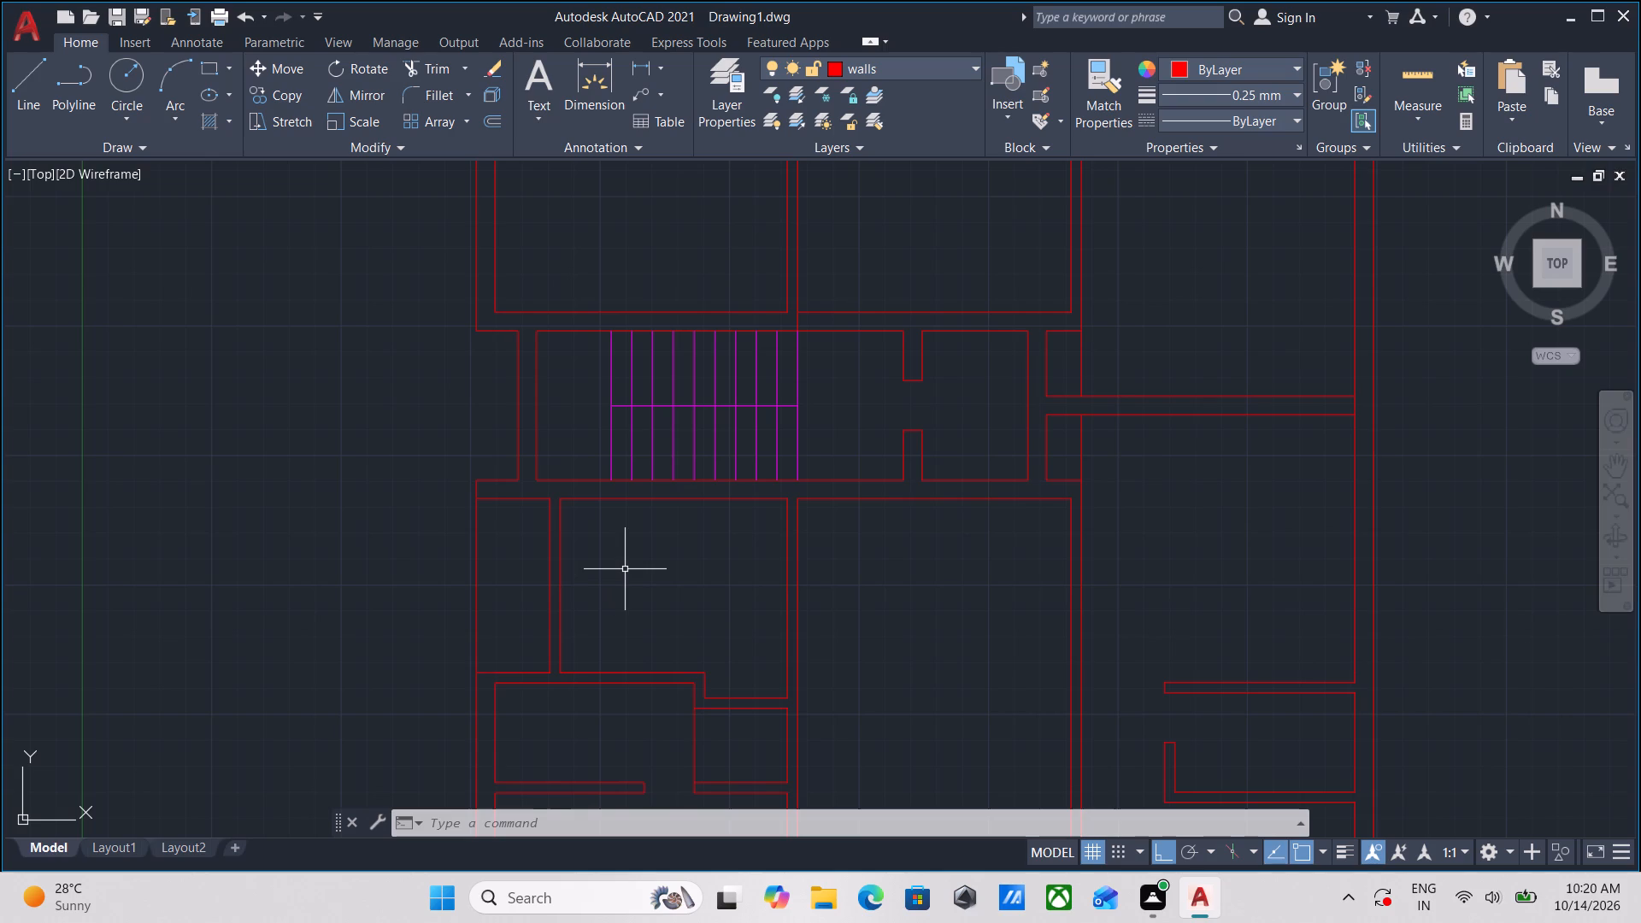
{"action": "middle_click_drag", "start_coordinate": [671, 538], "coordinate": [645, 616]}
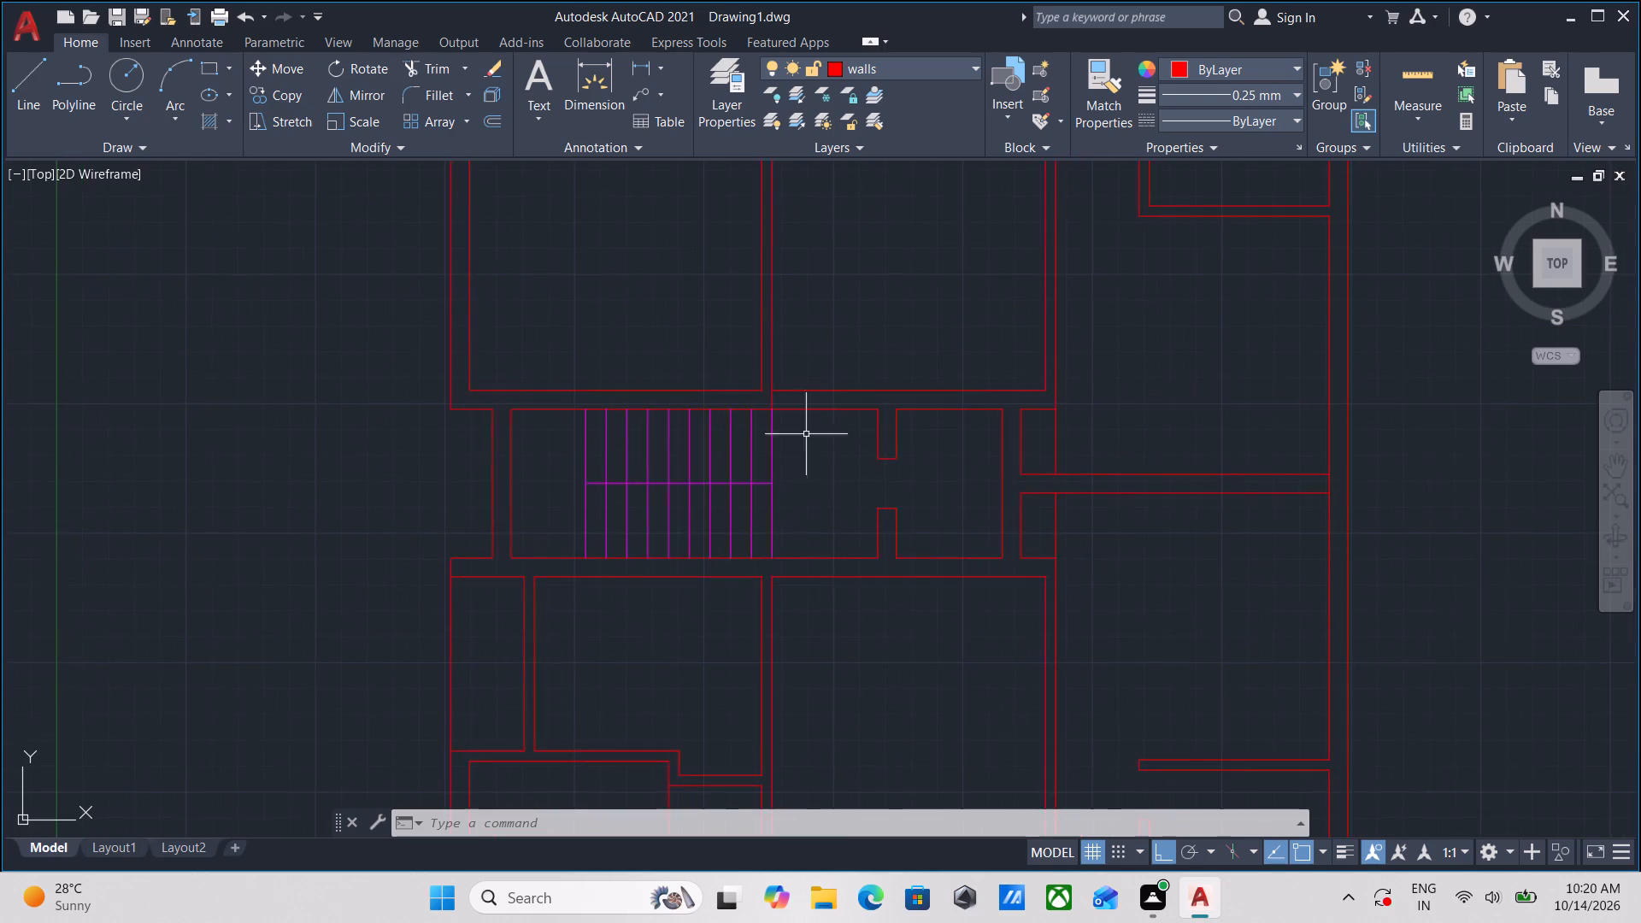
Trim the leftover line crossing the stair hall's north wall at the southwest corner of the northern central room.
{"action": "scroll", "coordinate": [811, 400], "scroll_direction": "up", "scroll_amount": 3}
{"action": "left_click", "coordinate": [661, 394]}
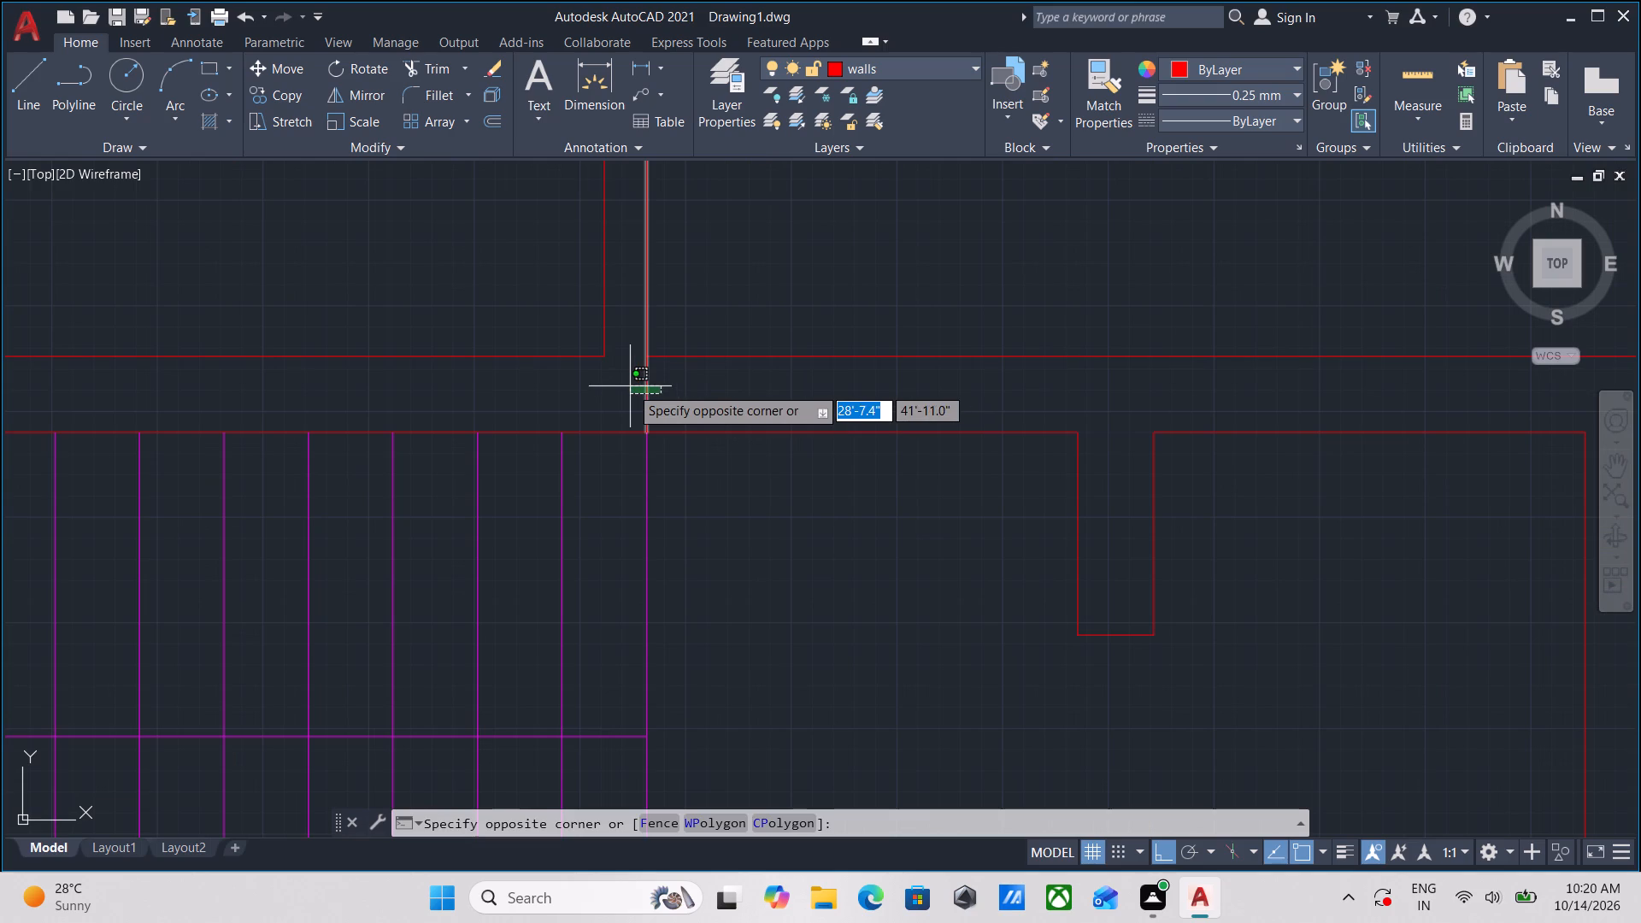
{"action": "key", "text": "Escape"}
{"action": "type", "text": "tr"}
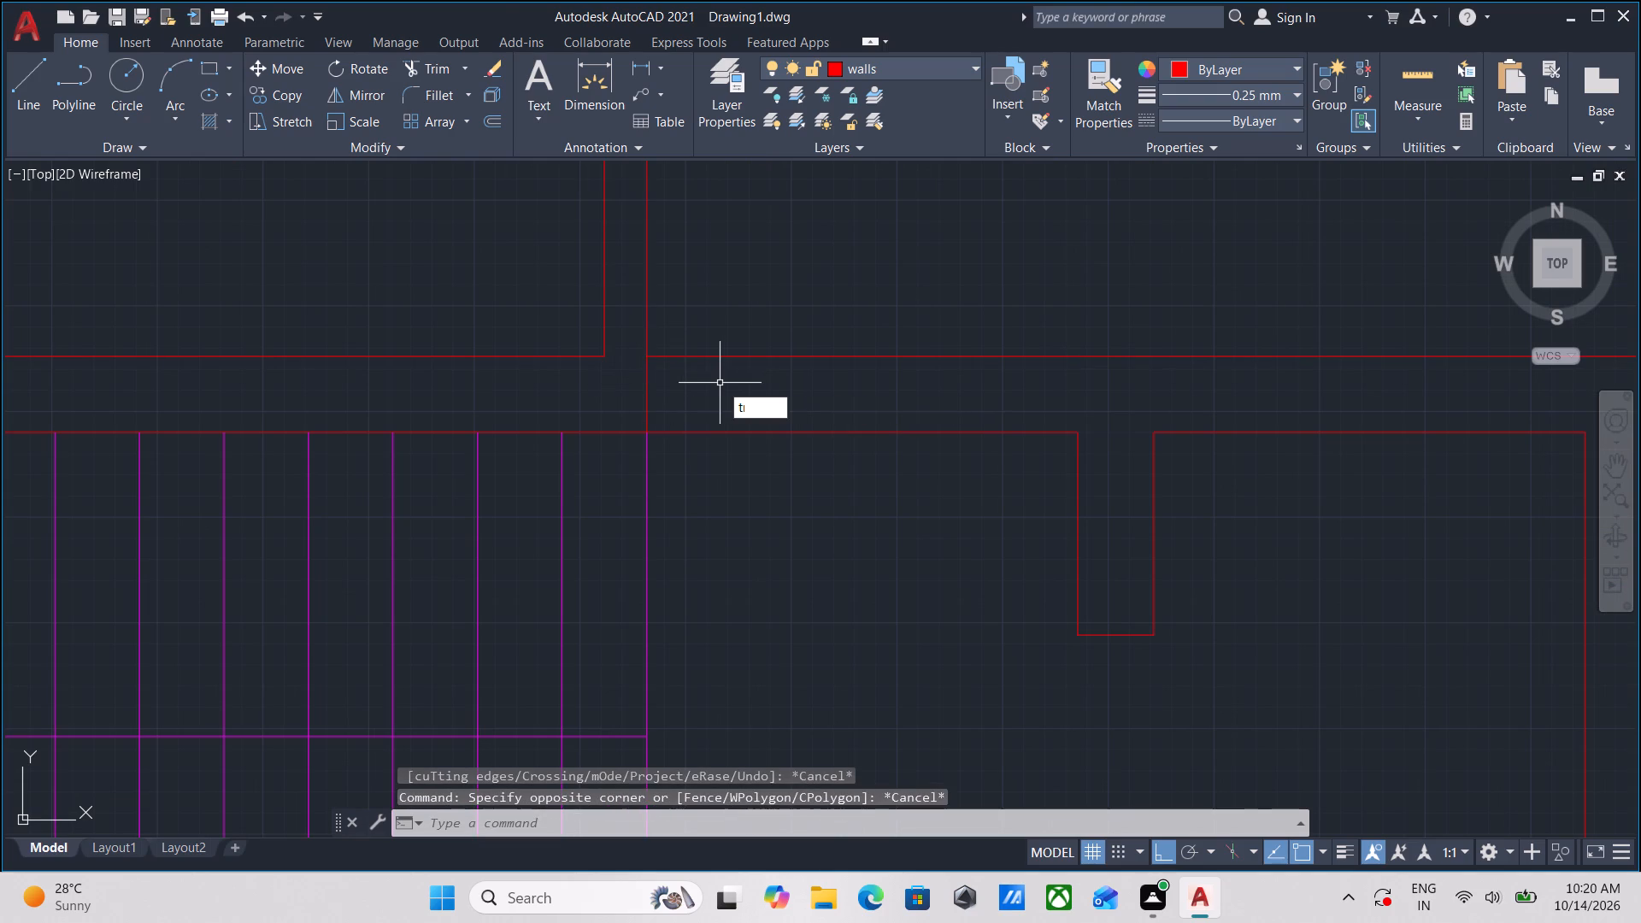
{"action": "key", "text": "Return"}
{"action": "left_click", "coordinate": [719, 383]}
{"action": "left_click", "coordinate": [617, 394]}
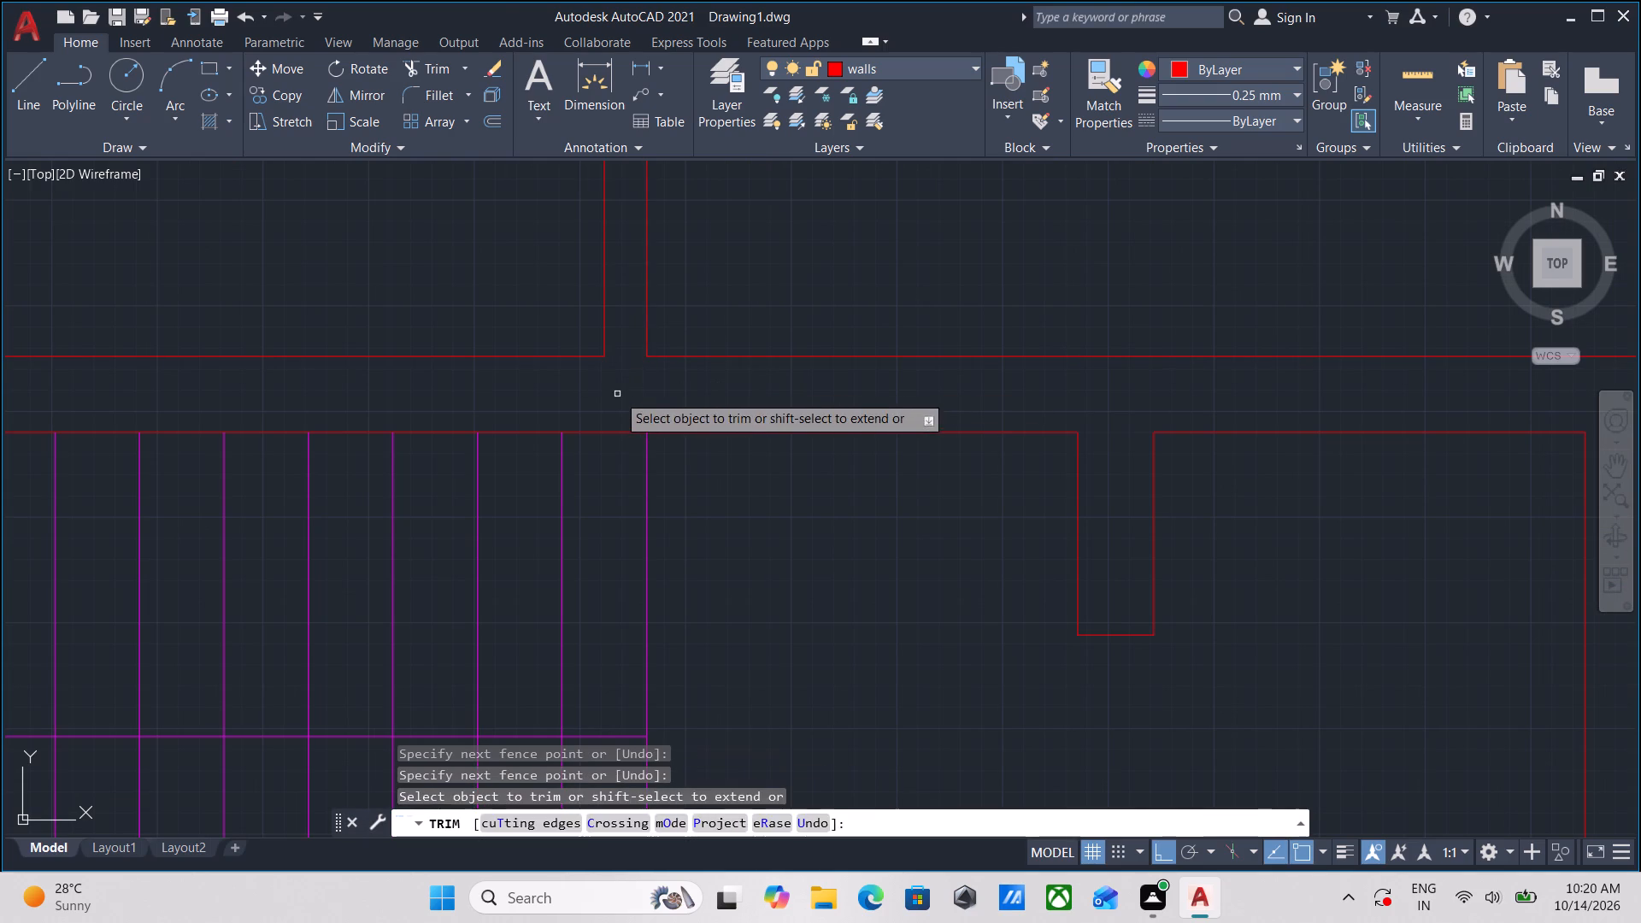
{"action": "key", "text": "Escape"}
Draw a line across the stair hall's north wall, from the northern central room's inner southwest corner to the stair's top east corner.
{"action": "key", "text": "l"}
{"action": "key", "text": "Return"}
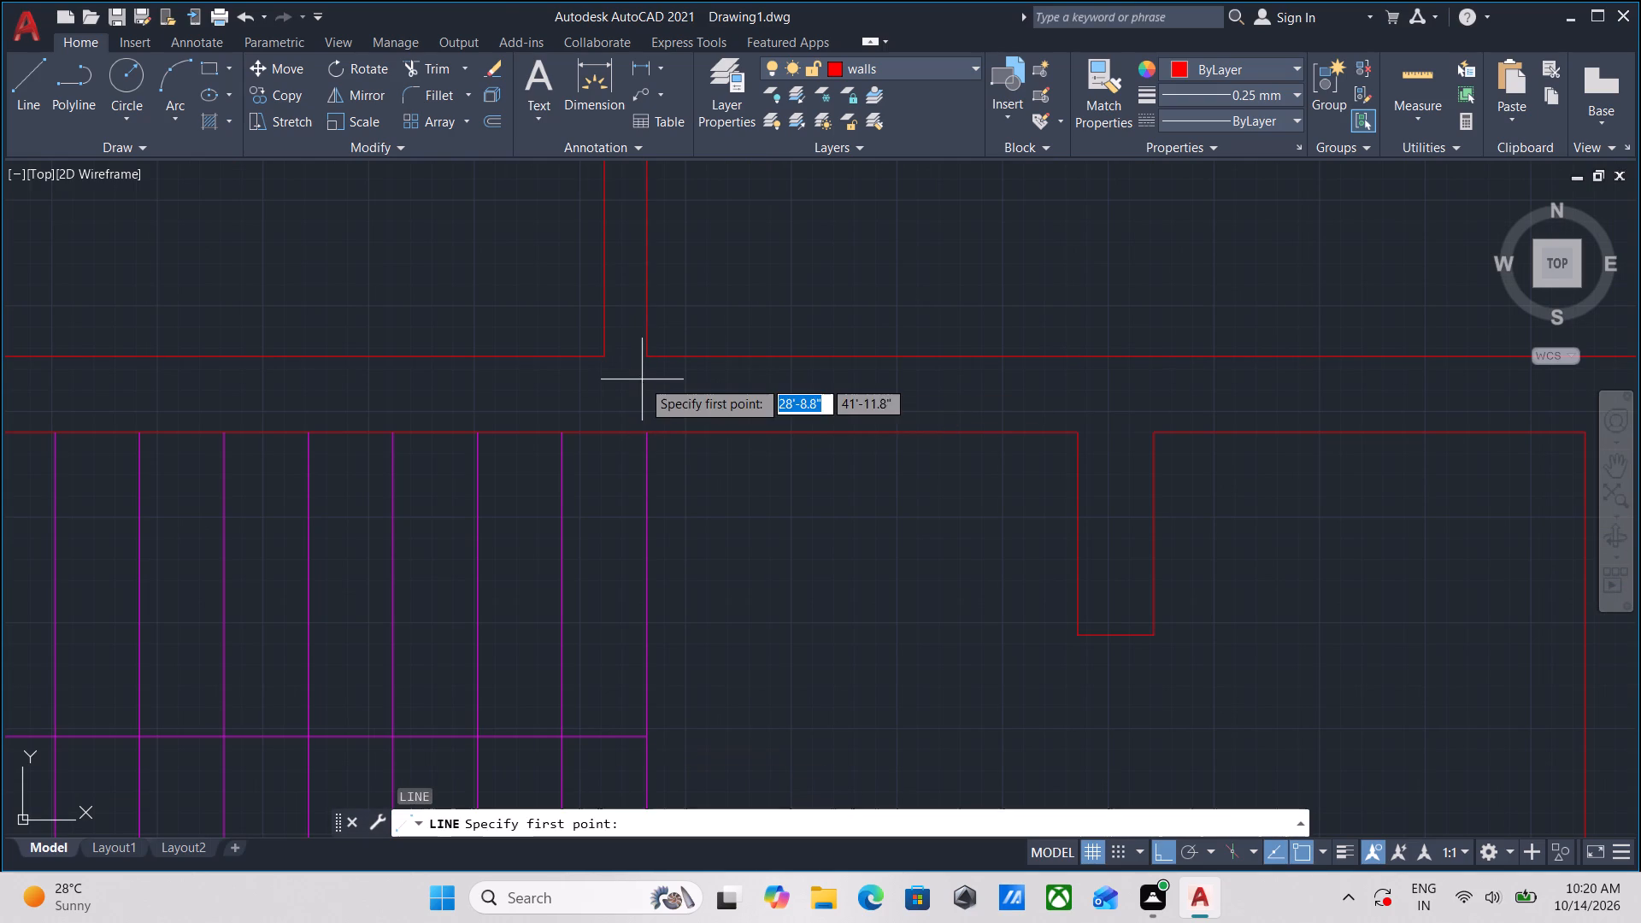
{"action": "left_click", "coordinate": [645, 358]}
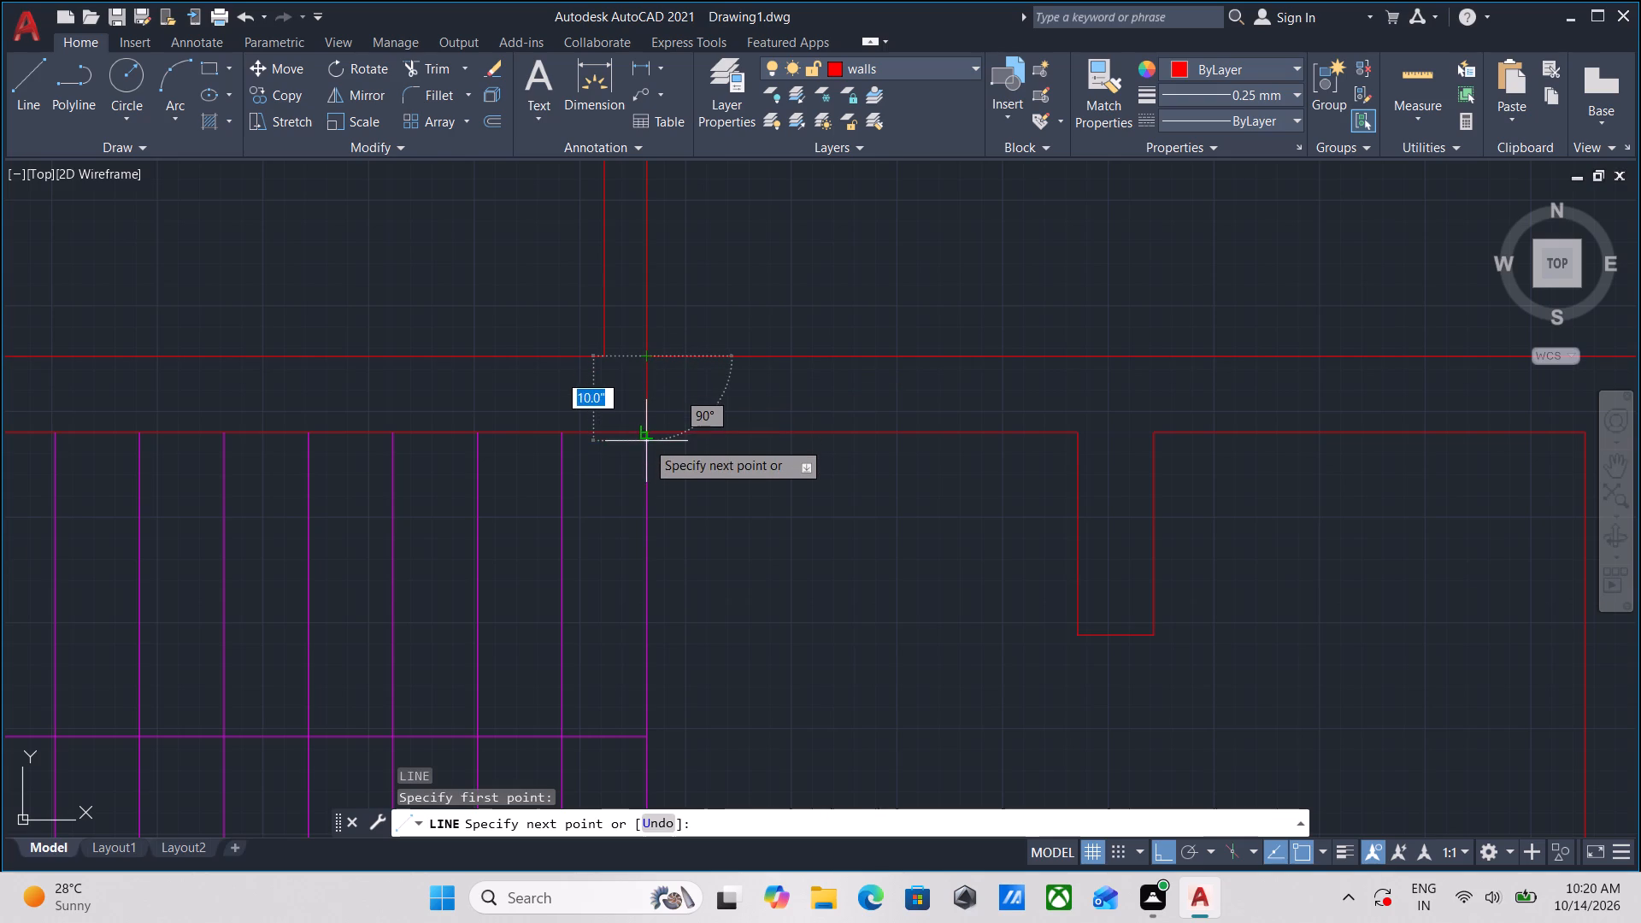
{"action": "left_click", "coordinate": [646, 438]}
{"action": "key", "text": "Escape"}
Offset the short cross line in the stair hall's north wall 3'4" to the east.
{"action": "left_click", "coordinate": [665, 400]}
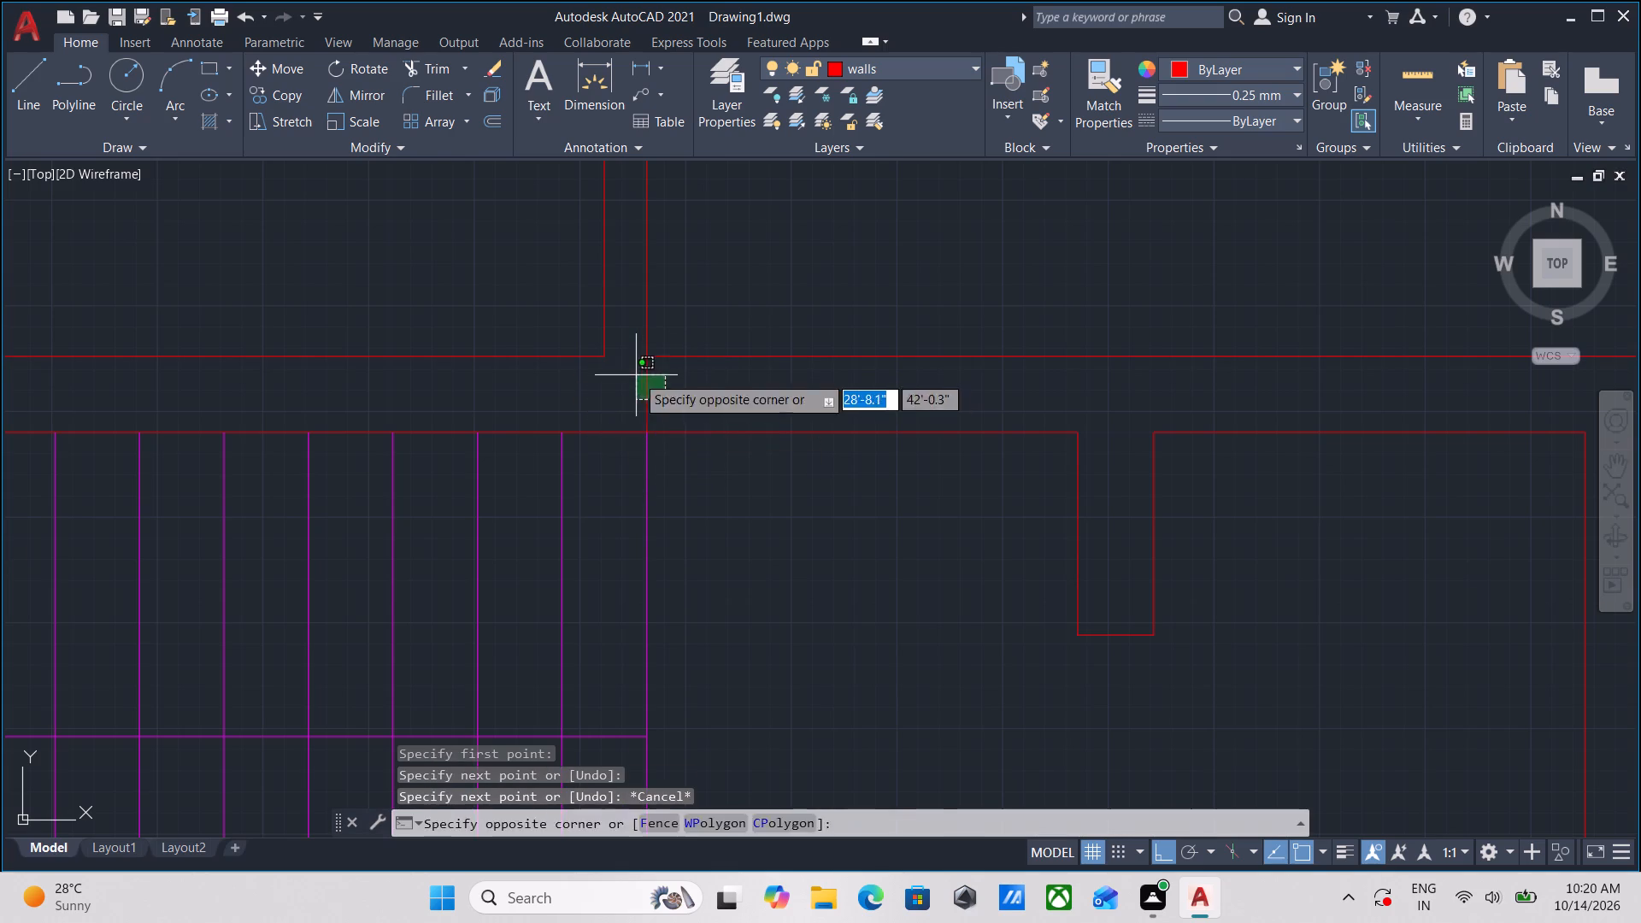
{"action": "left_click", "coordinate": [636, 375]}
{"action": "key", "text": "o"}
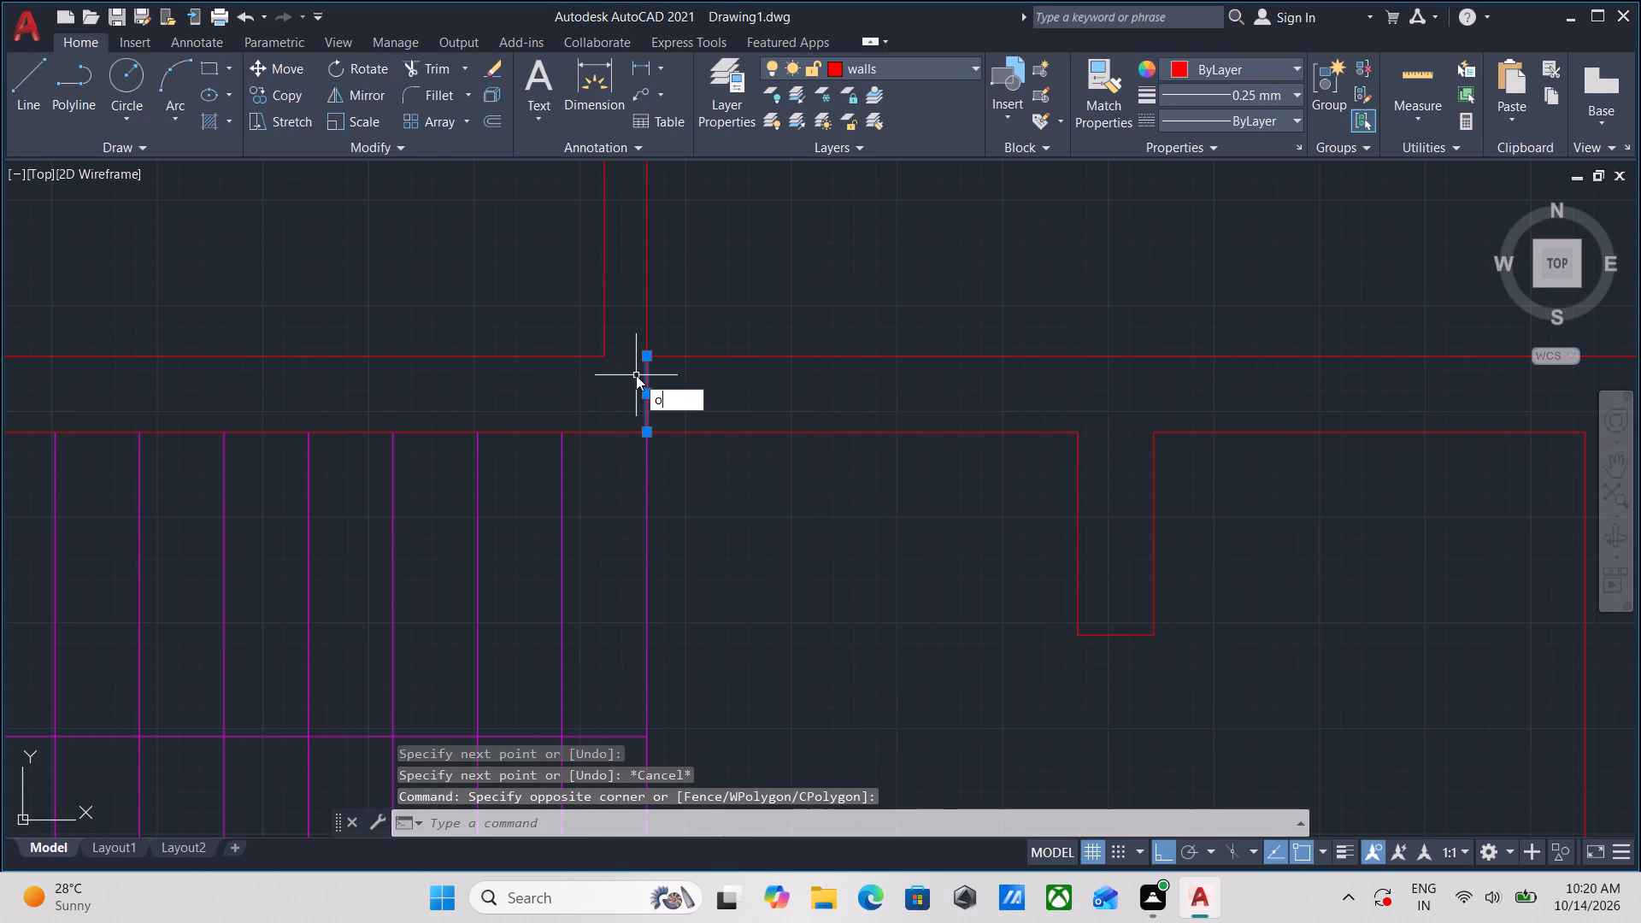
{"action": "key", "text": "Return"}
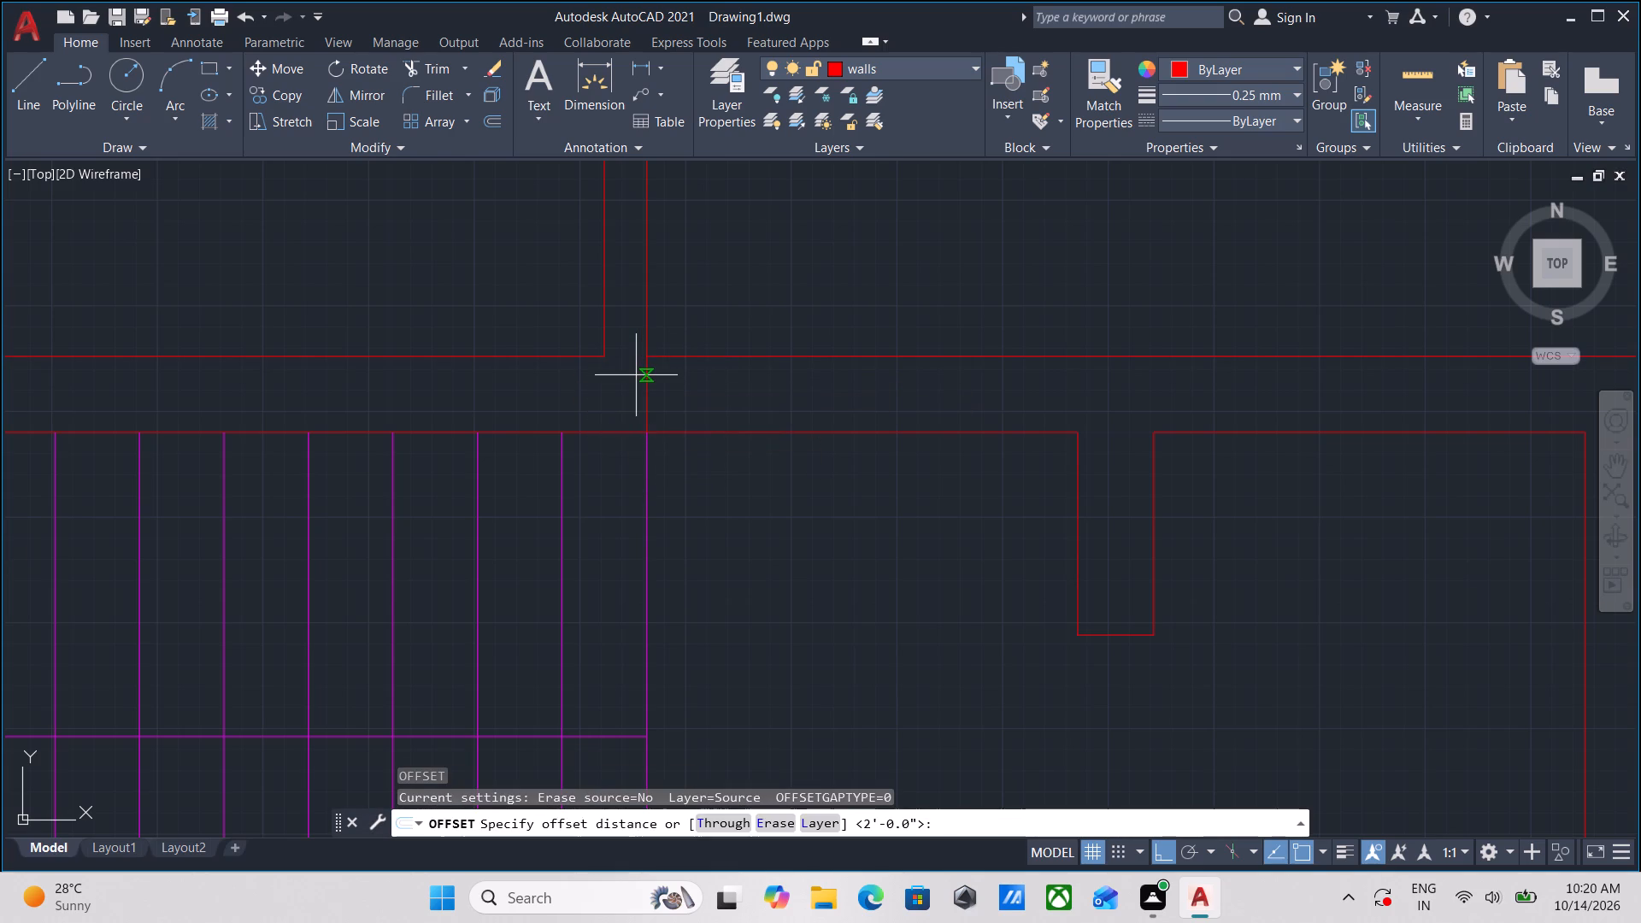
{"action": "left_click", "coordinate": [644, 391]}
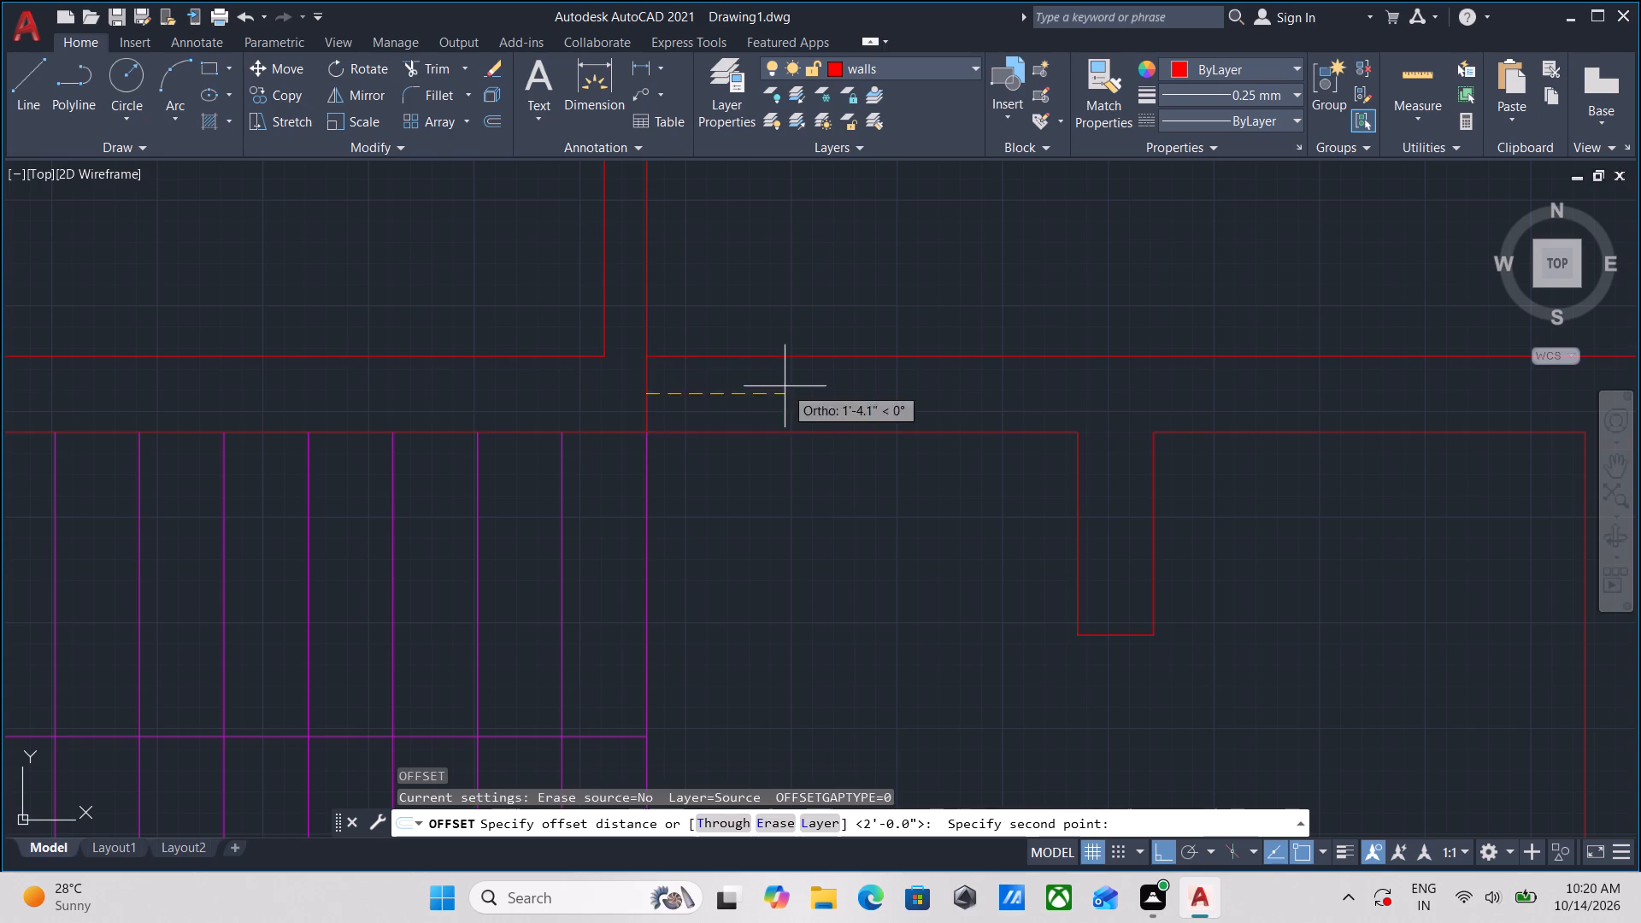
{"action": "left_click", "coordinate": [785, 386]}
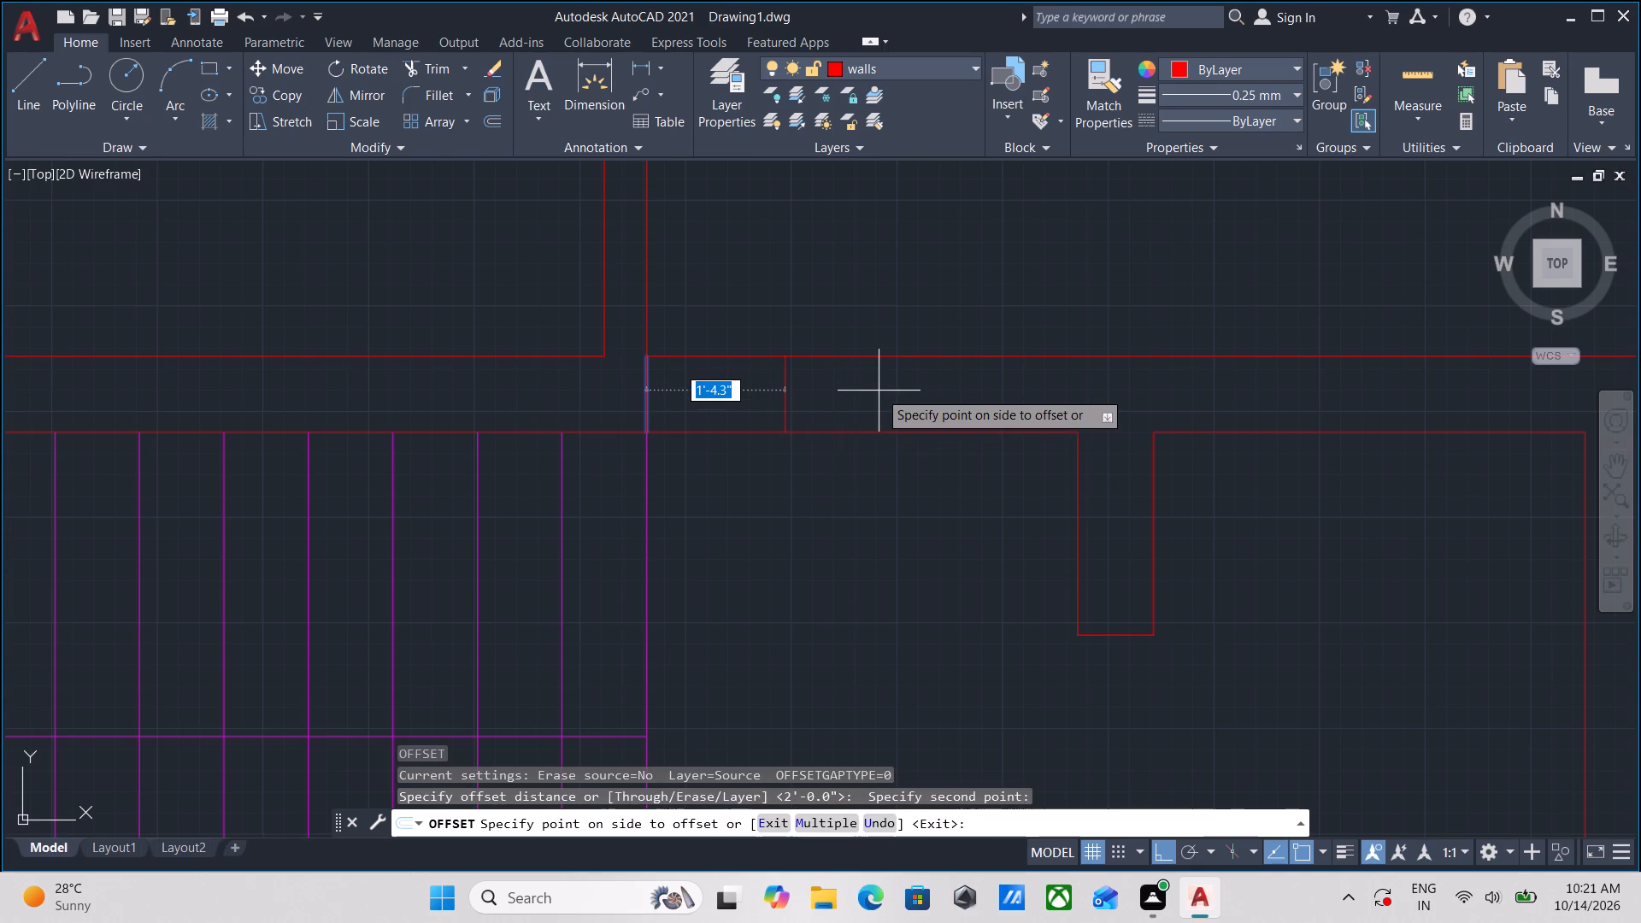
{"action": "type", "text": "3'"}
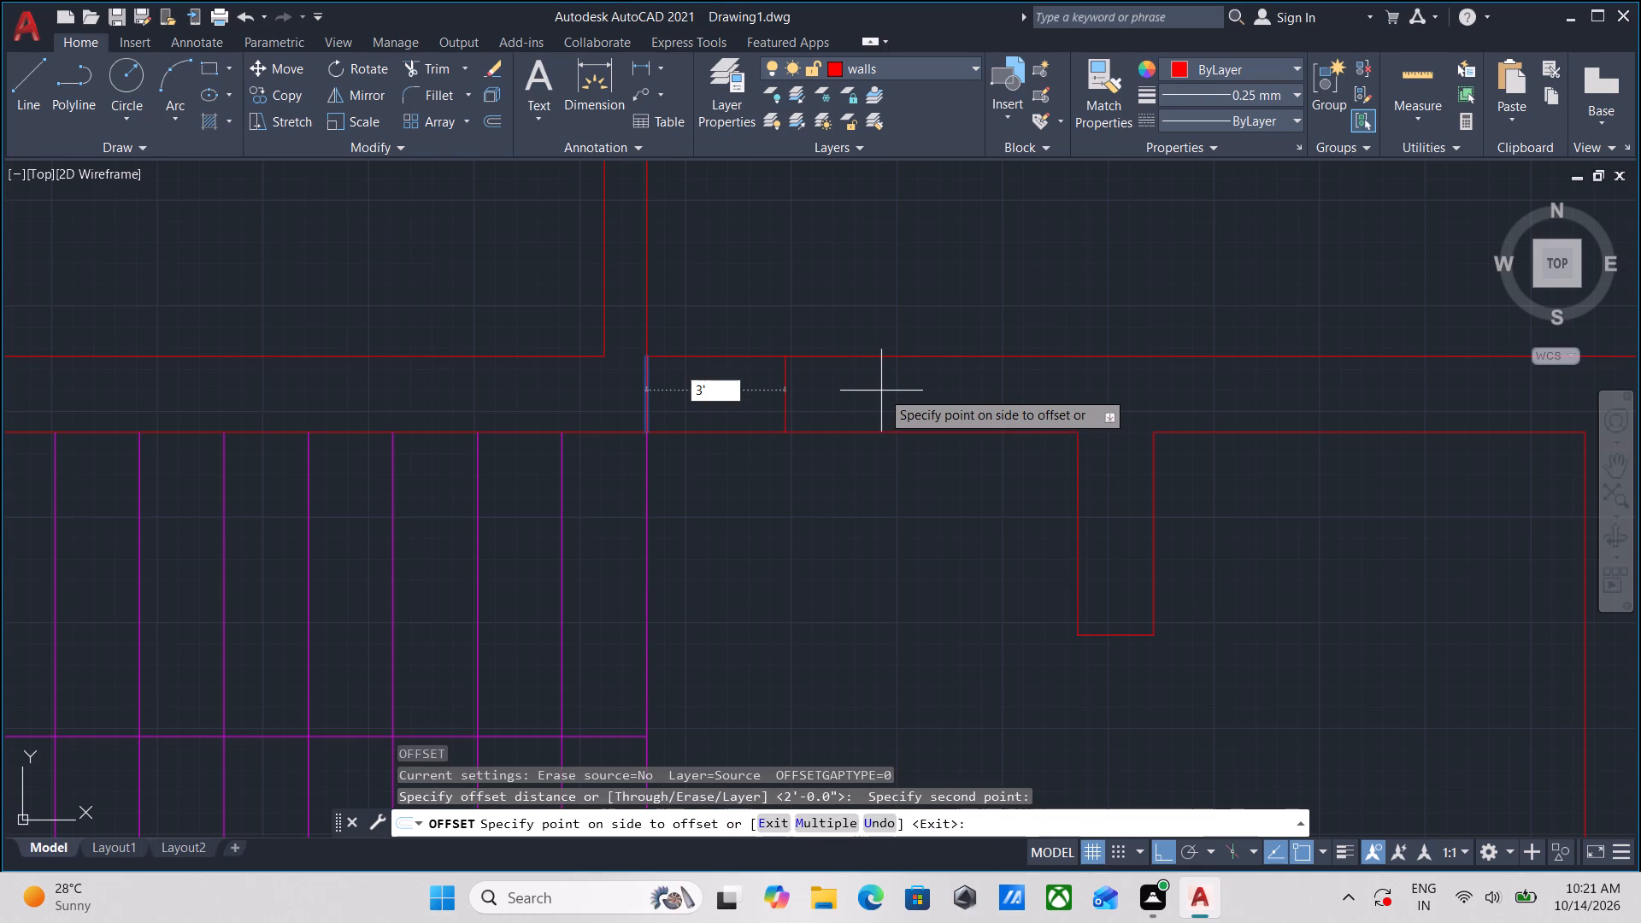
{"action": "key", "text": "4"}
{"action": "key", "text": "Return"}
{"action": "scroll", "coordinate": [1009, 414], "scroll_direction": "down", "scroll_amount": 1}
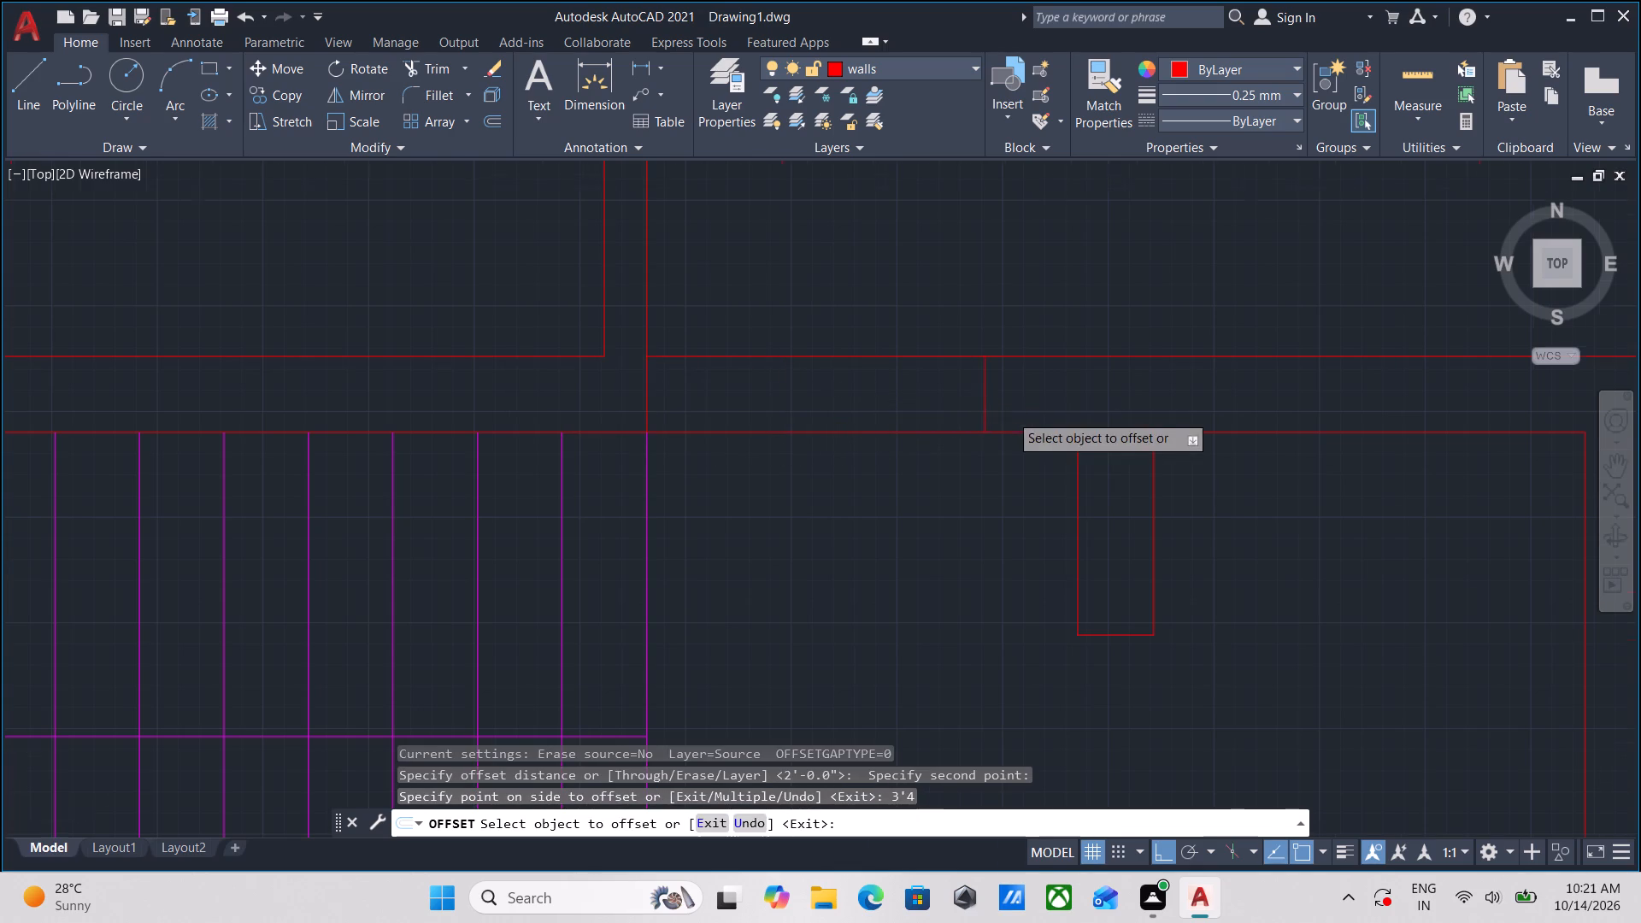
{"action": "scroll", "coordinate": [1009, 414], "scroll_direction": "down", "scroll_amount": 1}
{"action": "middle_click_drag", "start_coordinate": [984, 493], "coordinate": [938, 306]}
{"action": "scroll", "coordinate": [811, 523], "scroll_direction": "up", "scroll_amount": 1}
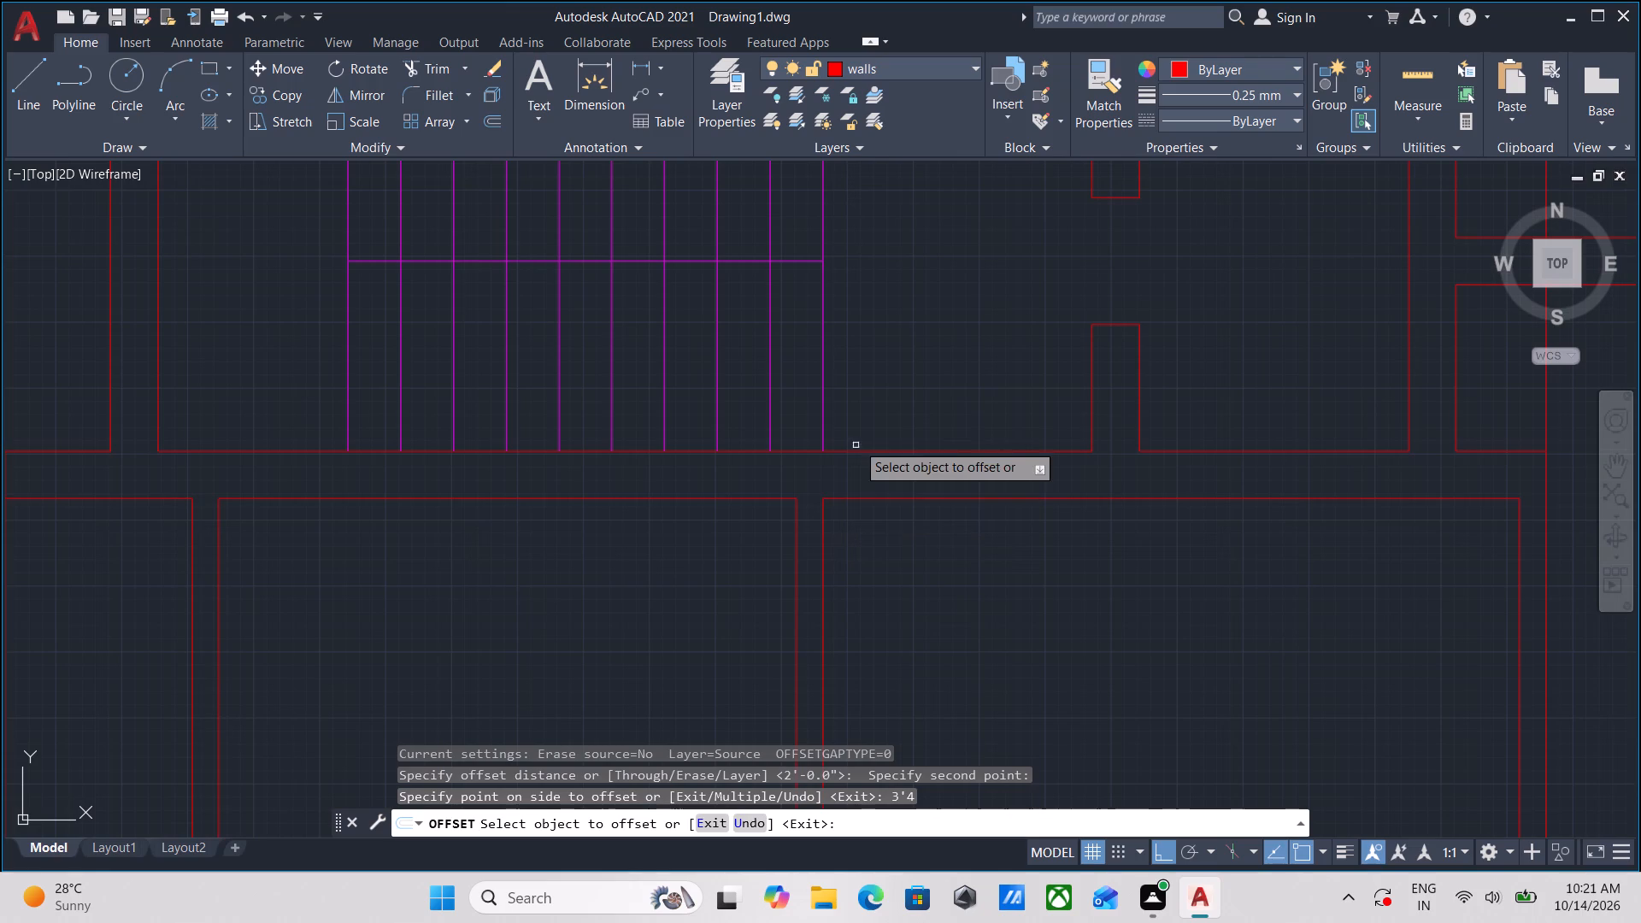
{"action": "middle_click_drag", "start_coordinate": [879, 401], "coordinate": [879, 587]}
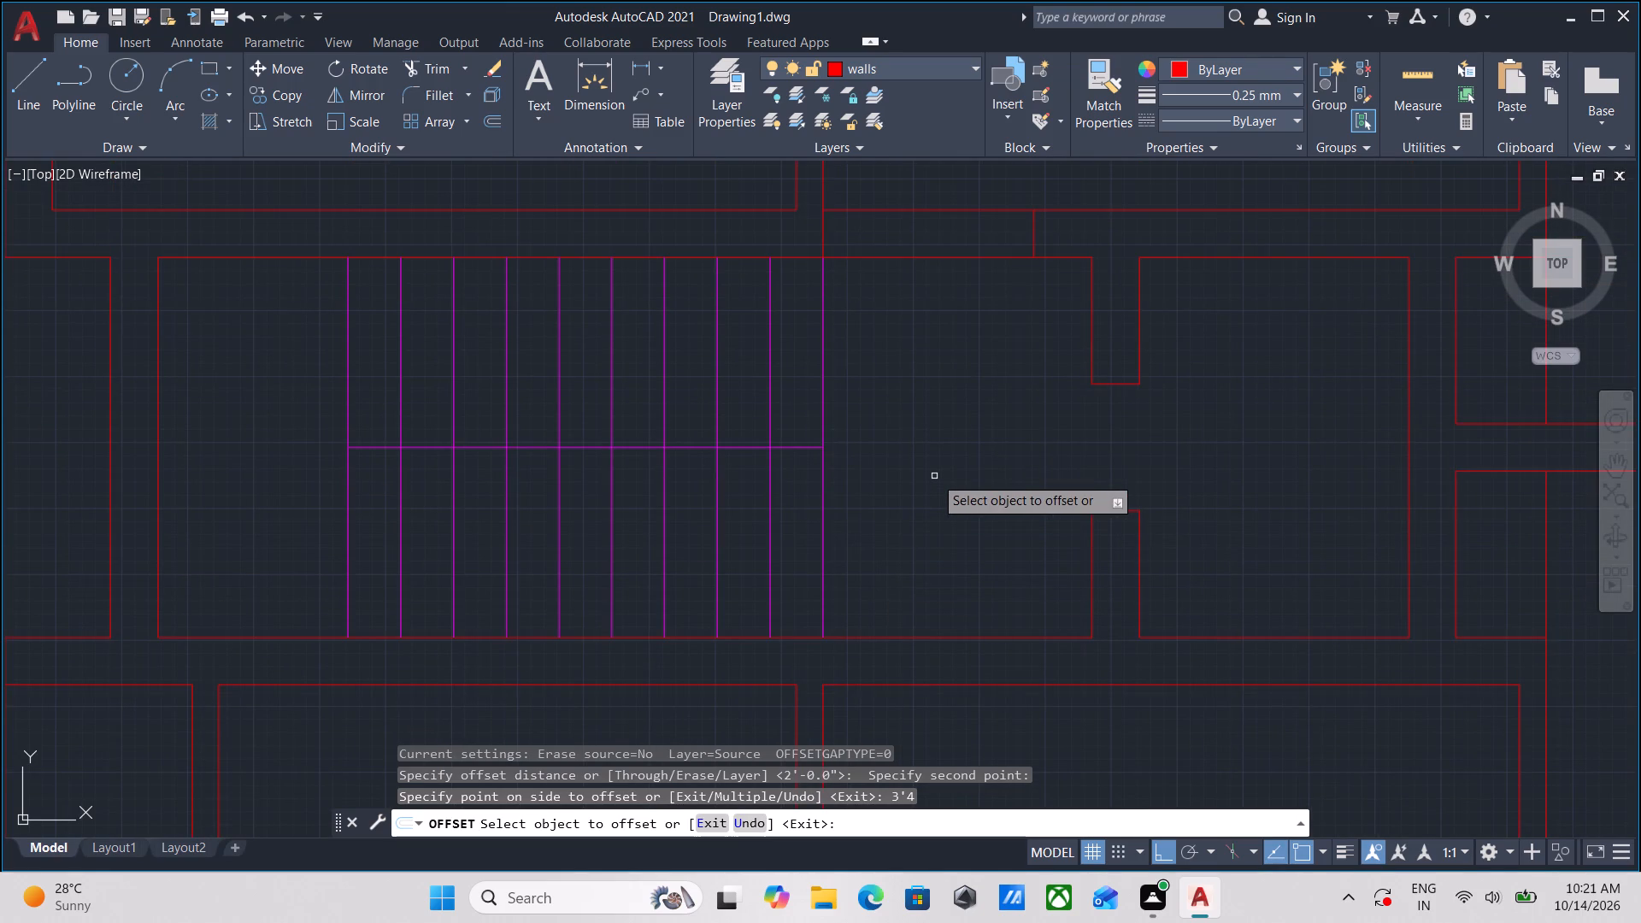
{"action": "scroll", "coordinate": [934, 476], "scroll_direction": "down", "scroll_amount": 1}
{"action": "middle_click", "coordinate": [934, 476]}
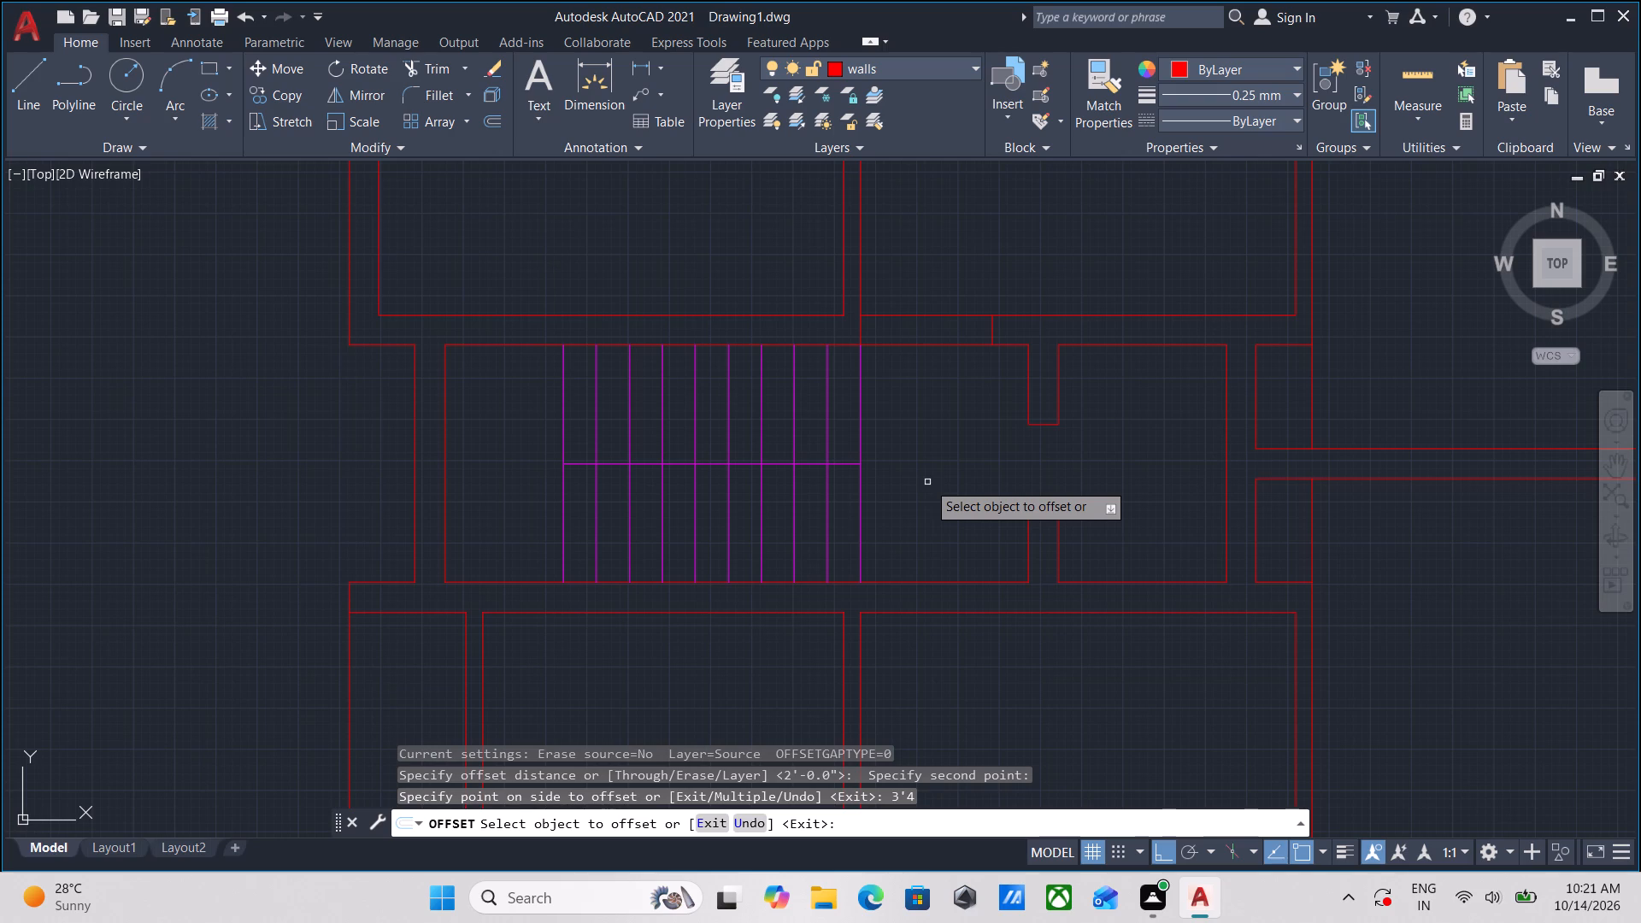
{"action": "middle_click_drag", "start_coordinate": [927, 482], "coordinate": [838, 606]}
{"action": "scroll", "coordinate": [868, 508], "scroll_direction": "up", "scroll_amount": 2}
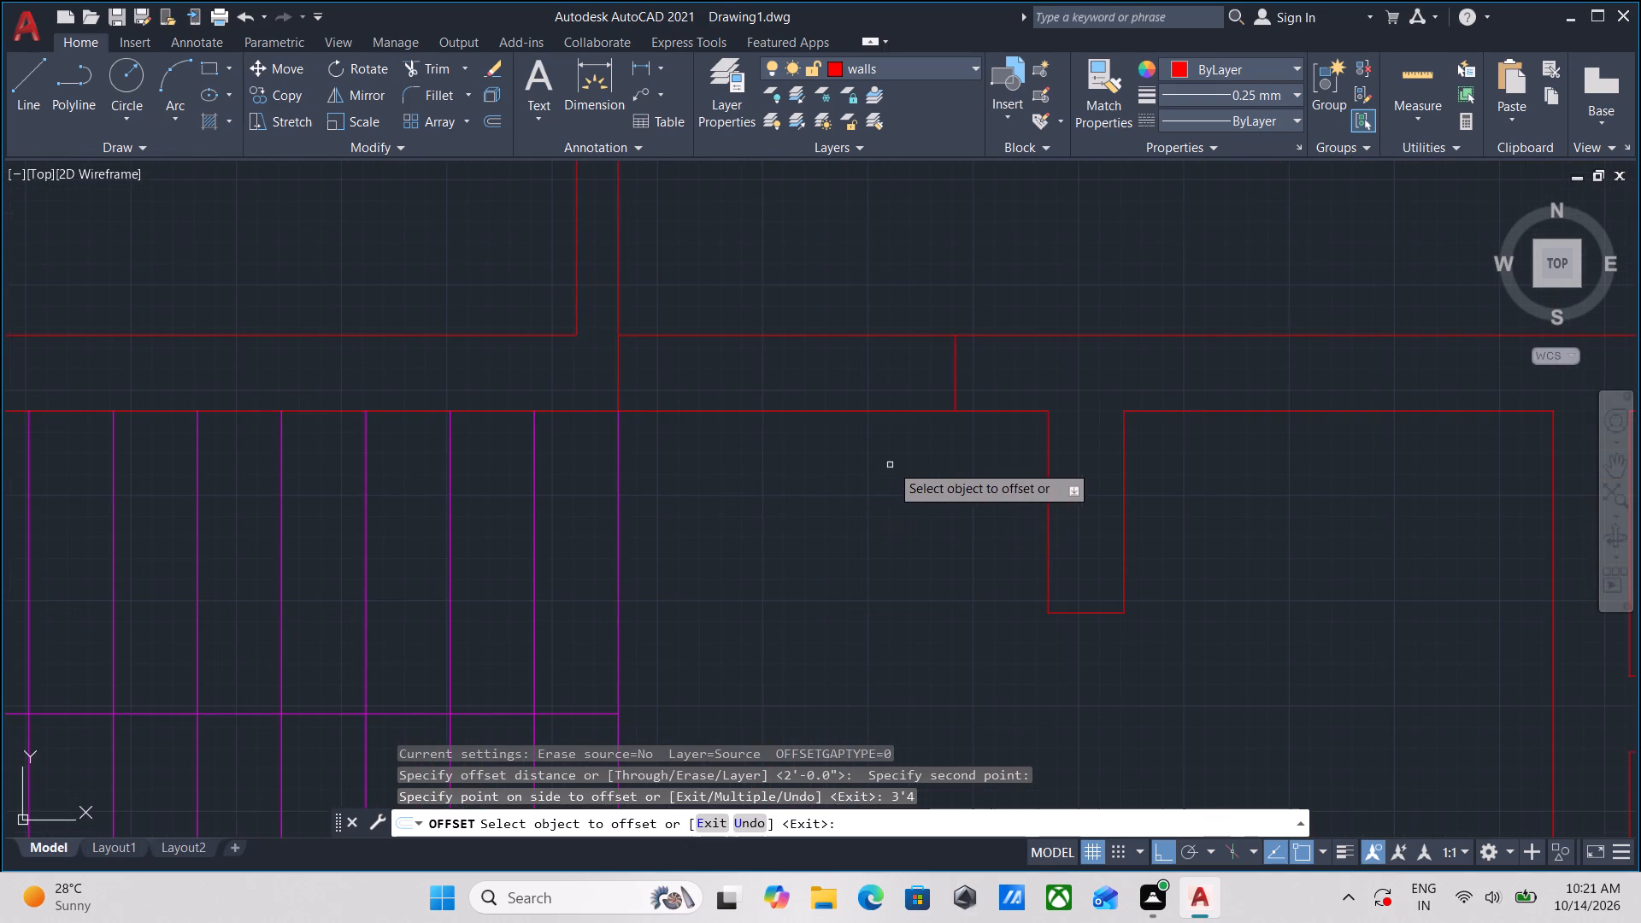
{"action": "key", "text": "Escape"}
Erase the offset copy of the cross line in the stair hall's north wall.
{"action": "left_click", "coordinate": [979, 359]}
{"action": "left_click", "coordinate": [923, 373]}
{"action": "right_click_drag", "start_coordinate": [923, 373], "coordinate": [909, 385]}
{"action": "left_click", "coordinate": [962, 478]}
Offset the north wall's cross line at the stair's top east corner 3' to the east.
{"action": "left_click", "coordinate": [627, 376]}
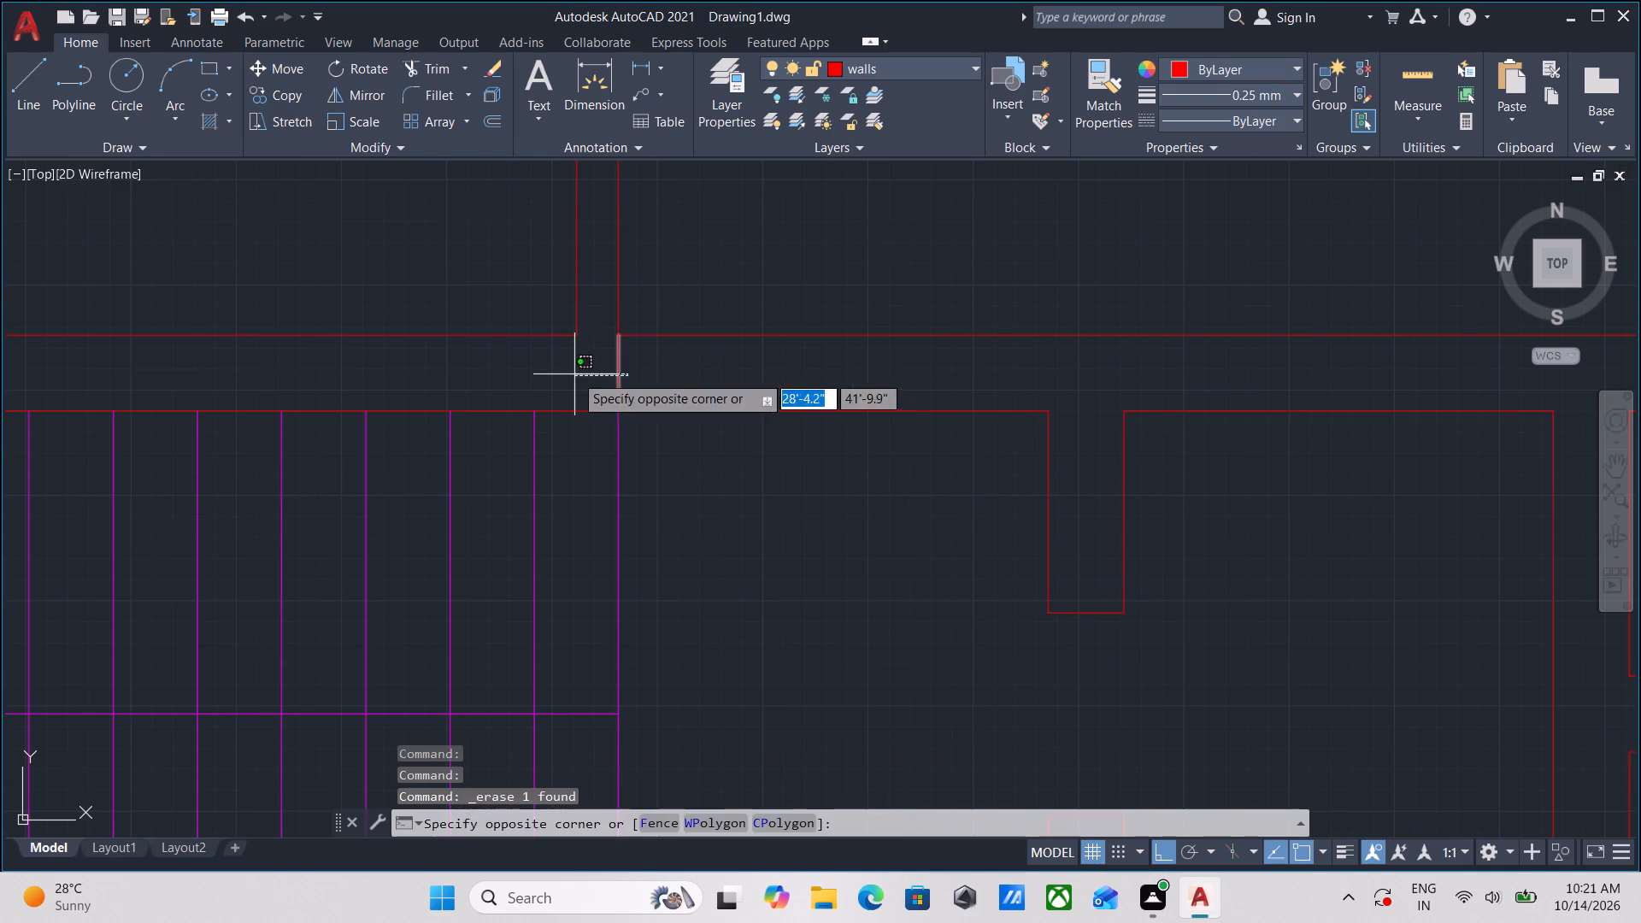
{"action": "left_click", "coordinate": [574, 374]}
{"action": "key", "text": "o"}
{"action": "key", "text": "Return"}
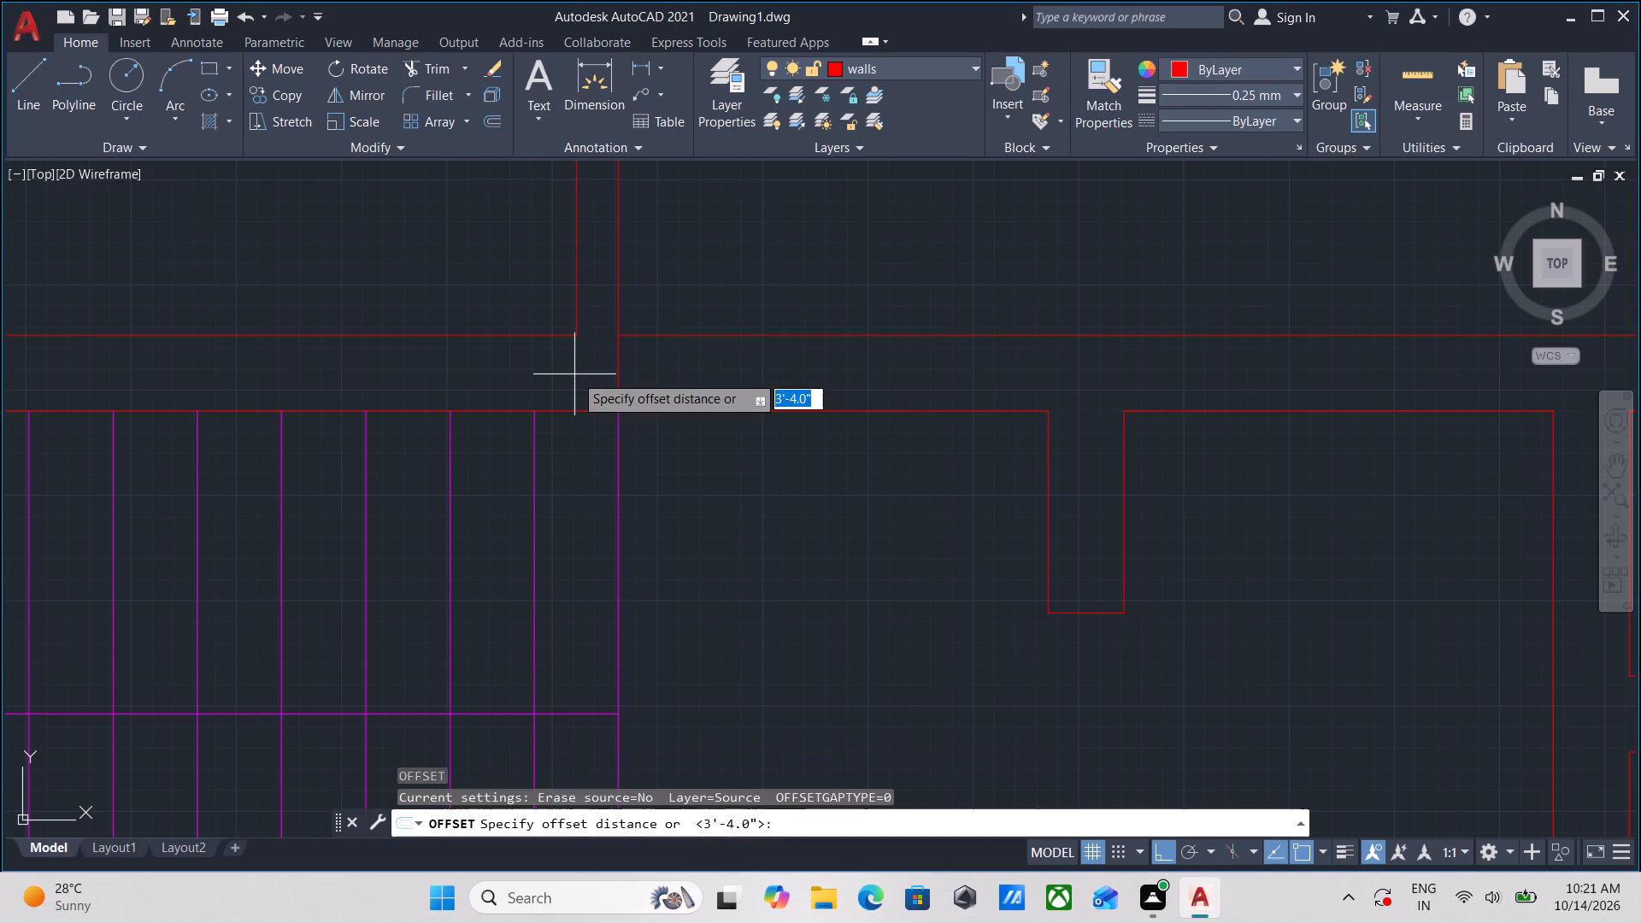
{"action": "left_click", "coordinate": [615, 376]}
{"action": "left_click", "coordinate": [741, 377]}
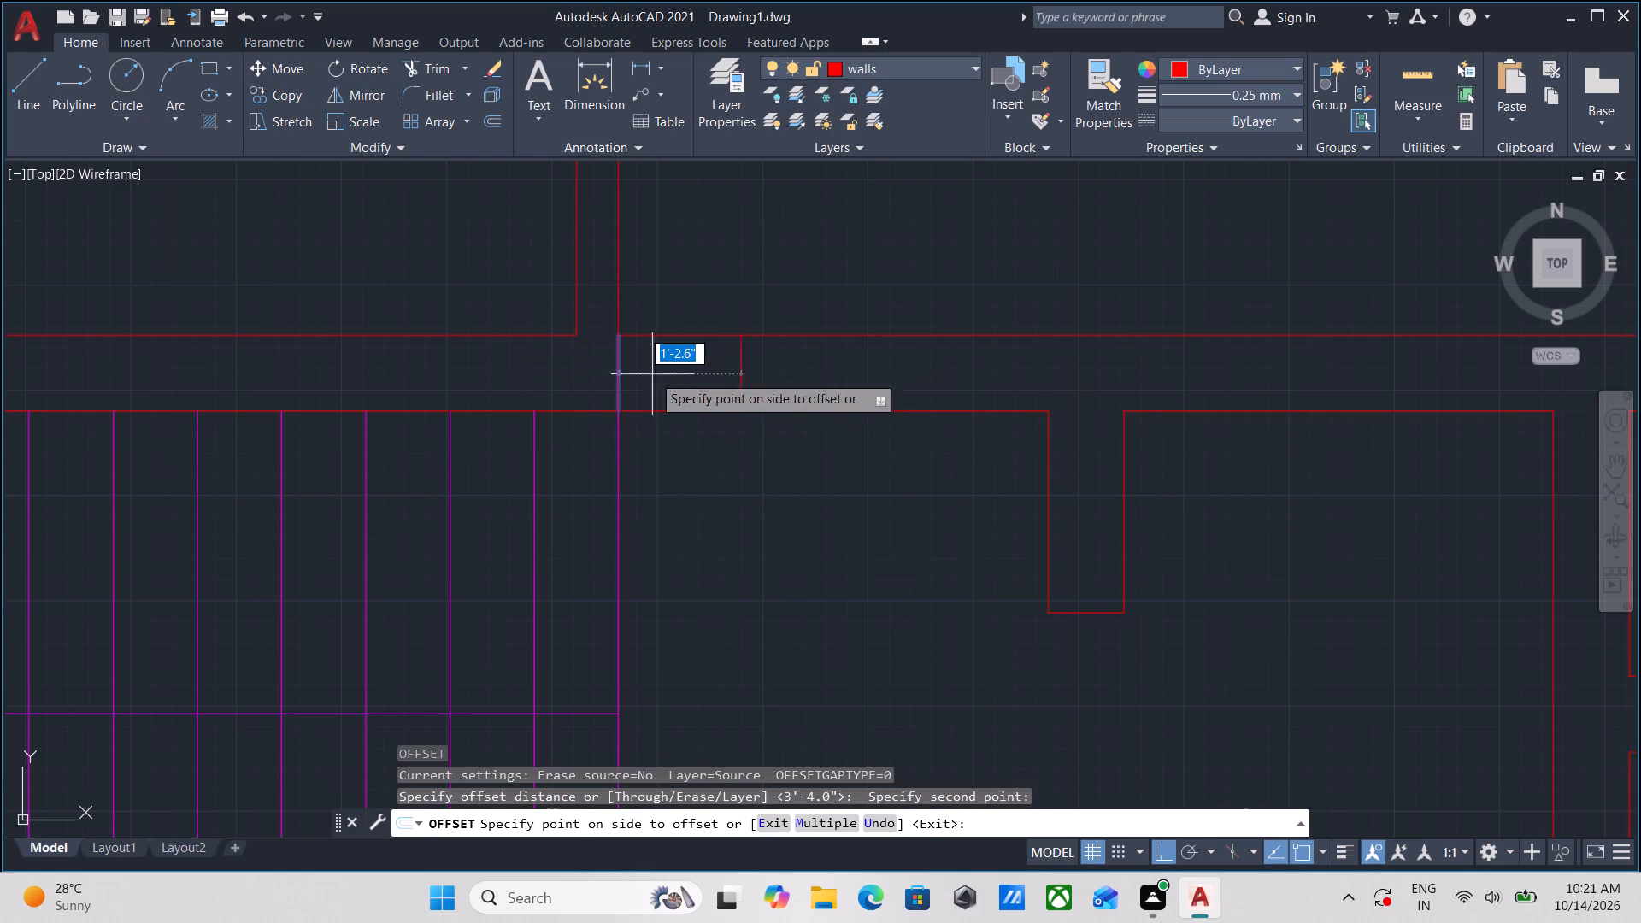
{"action": "key", "text": "3"}
{"action": "key", "text": "apostrophe"}
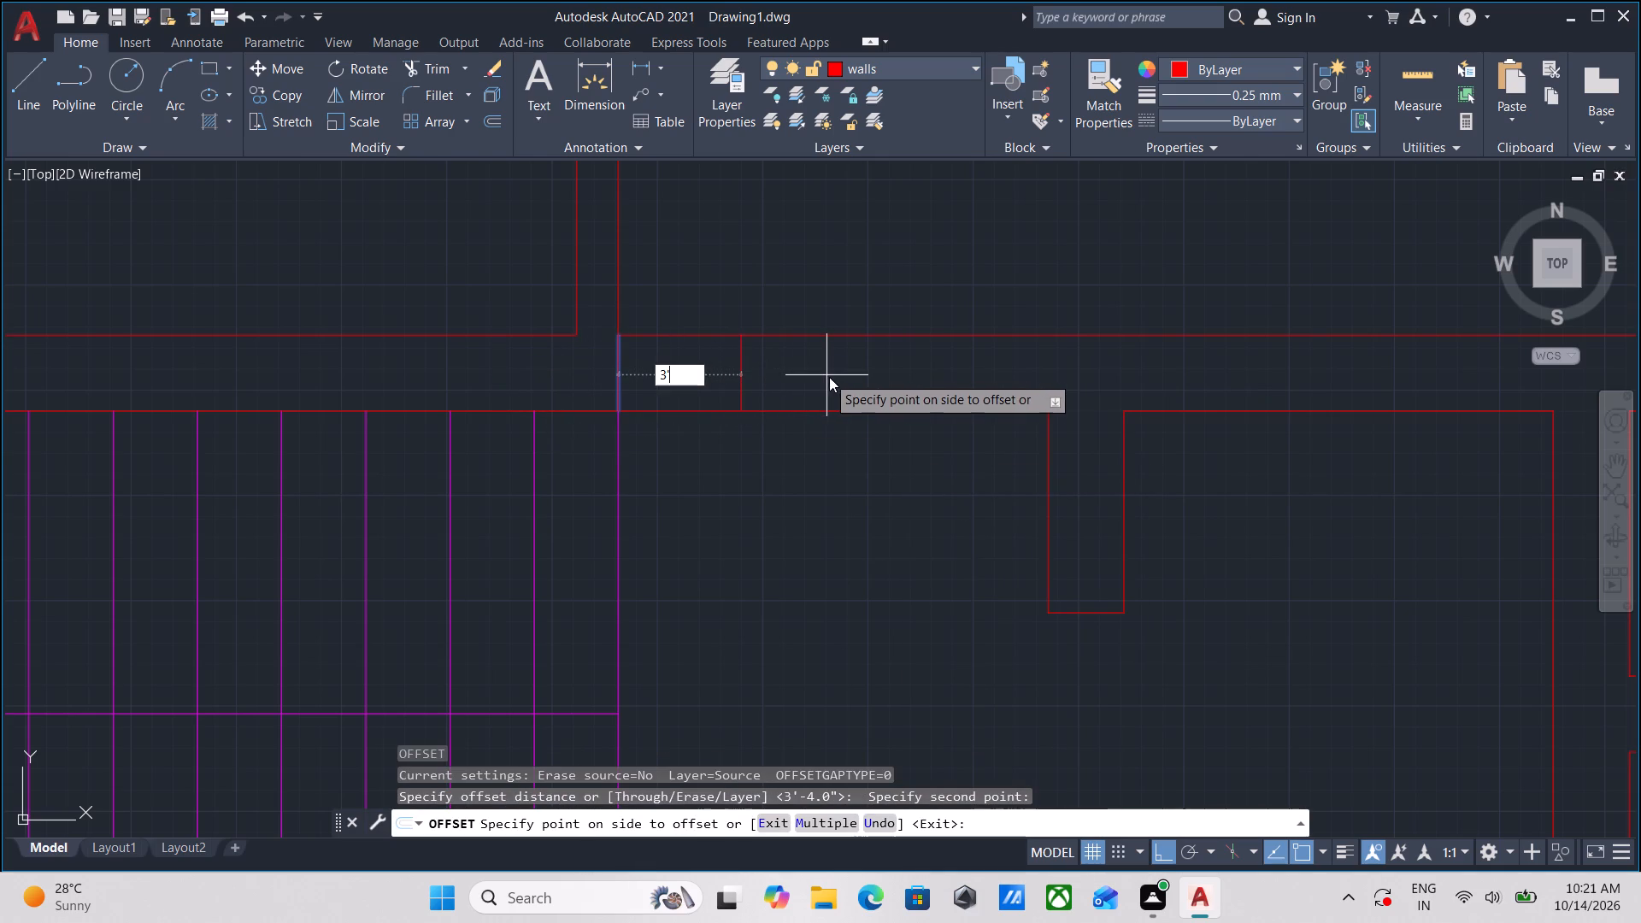
{"action": "key", "text": "4"}
{"action": "key", "text": "BackSpace"}
{"action": "key", "text": "Return"}
{"action": "scroll", "coordinate": [883, 377], "scroll_direction": "down", "scroll_amount": 1}
{"action": "middle_click_drag", "start_coordinate": [899, 465], "coordinate": [898, 249]}
{"action": "scroll", "coordinate": [840, 432], "scroll_direction": "down", "scroll_amount": 1}
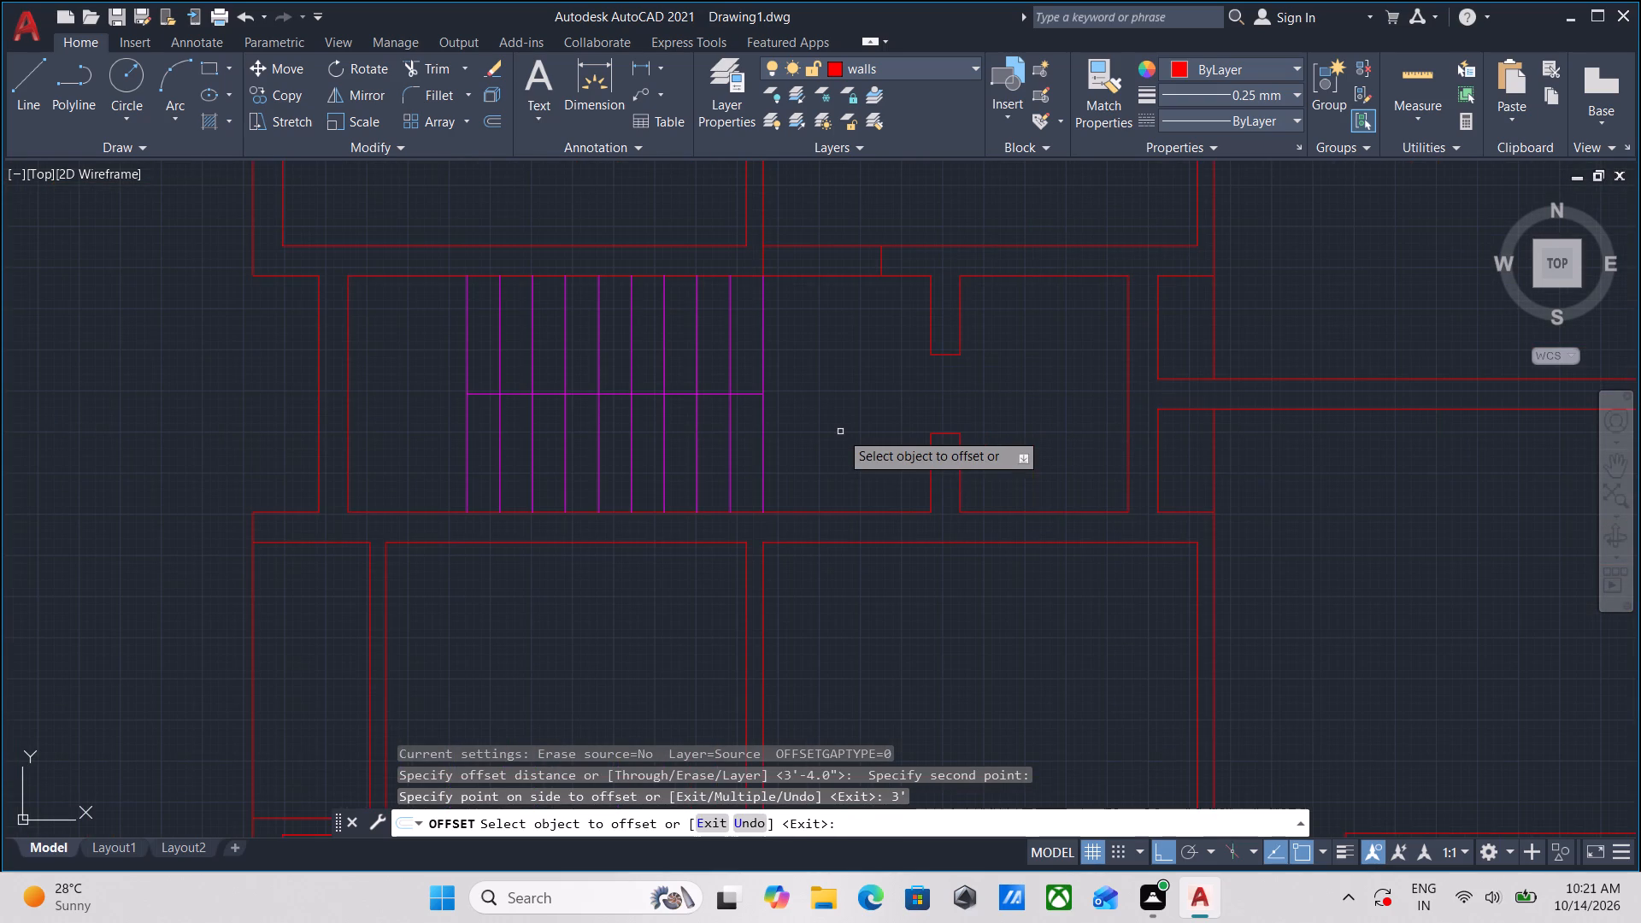
{"action": "key", "text": "Escape"}
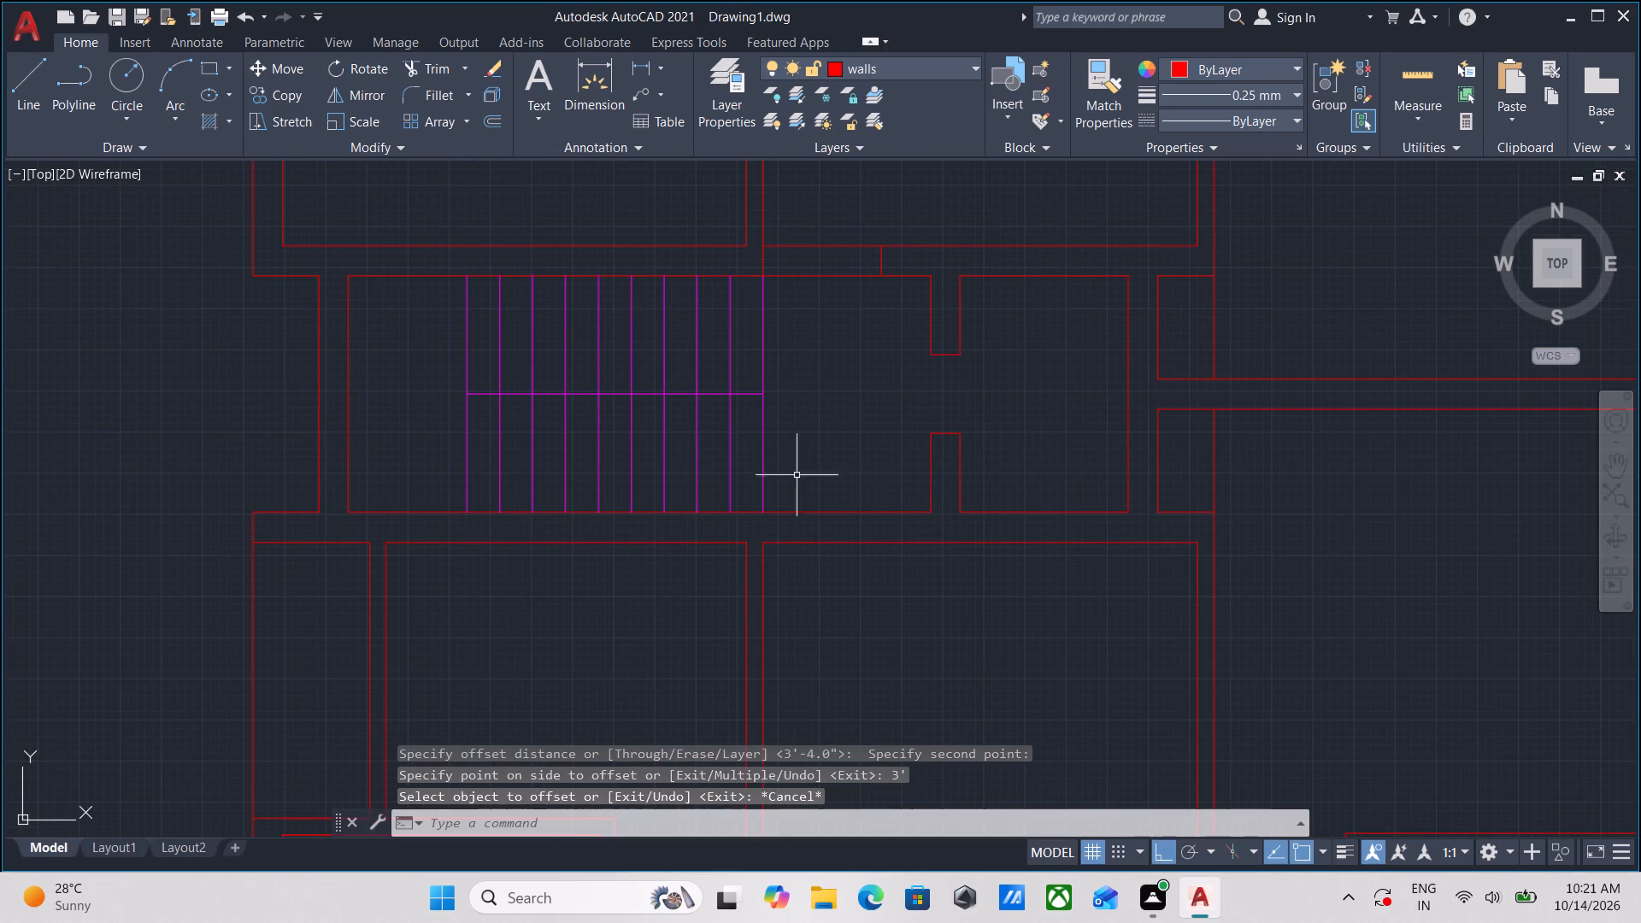
Draw a line across the stair hall's south wall, from the southern central room's inner northwest corner to the stair's bottom east corner.
{"action": "middle_click_drag", "start_coordinate": [788, 482], "coordinate": [815, 422]}
{"action": "scroll", "coordinate": [768, 477], "scroll_direction": "up", "scroll_amount": 2}
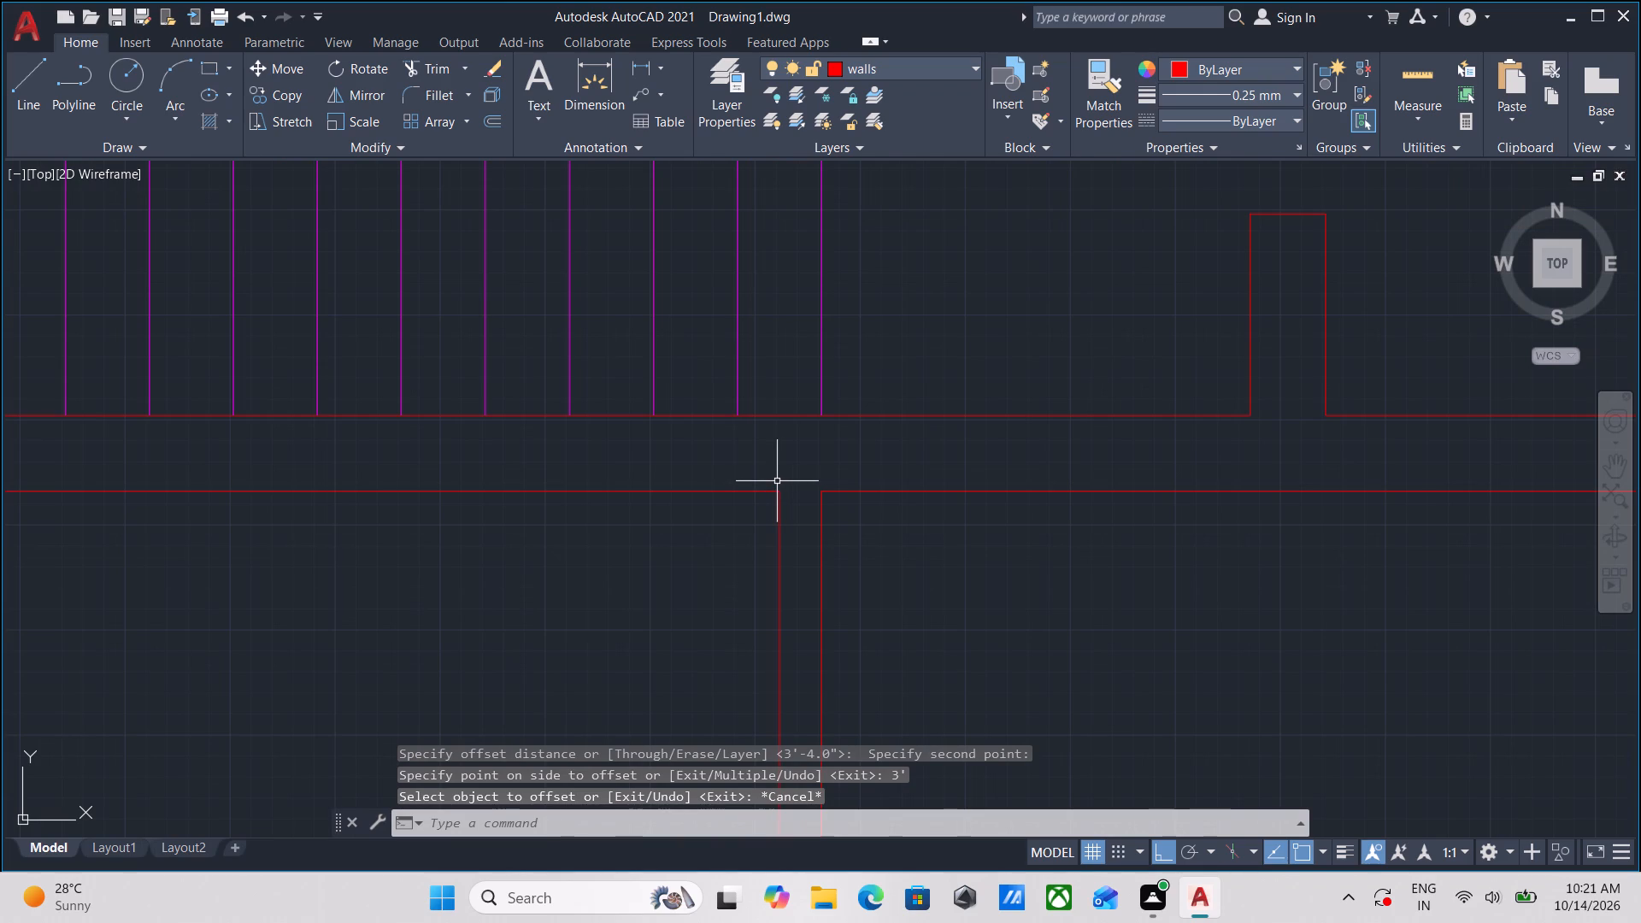
{"action": "key", "text": "l"}
{"action": "key", "text": "Return"}
{"action": "scroll", "coordinate": [803, 505], "scroll_direction": "up", "scroll_amount": 1}
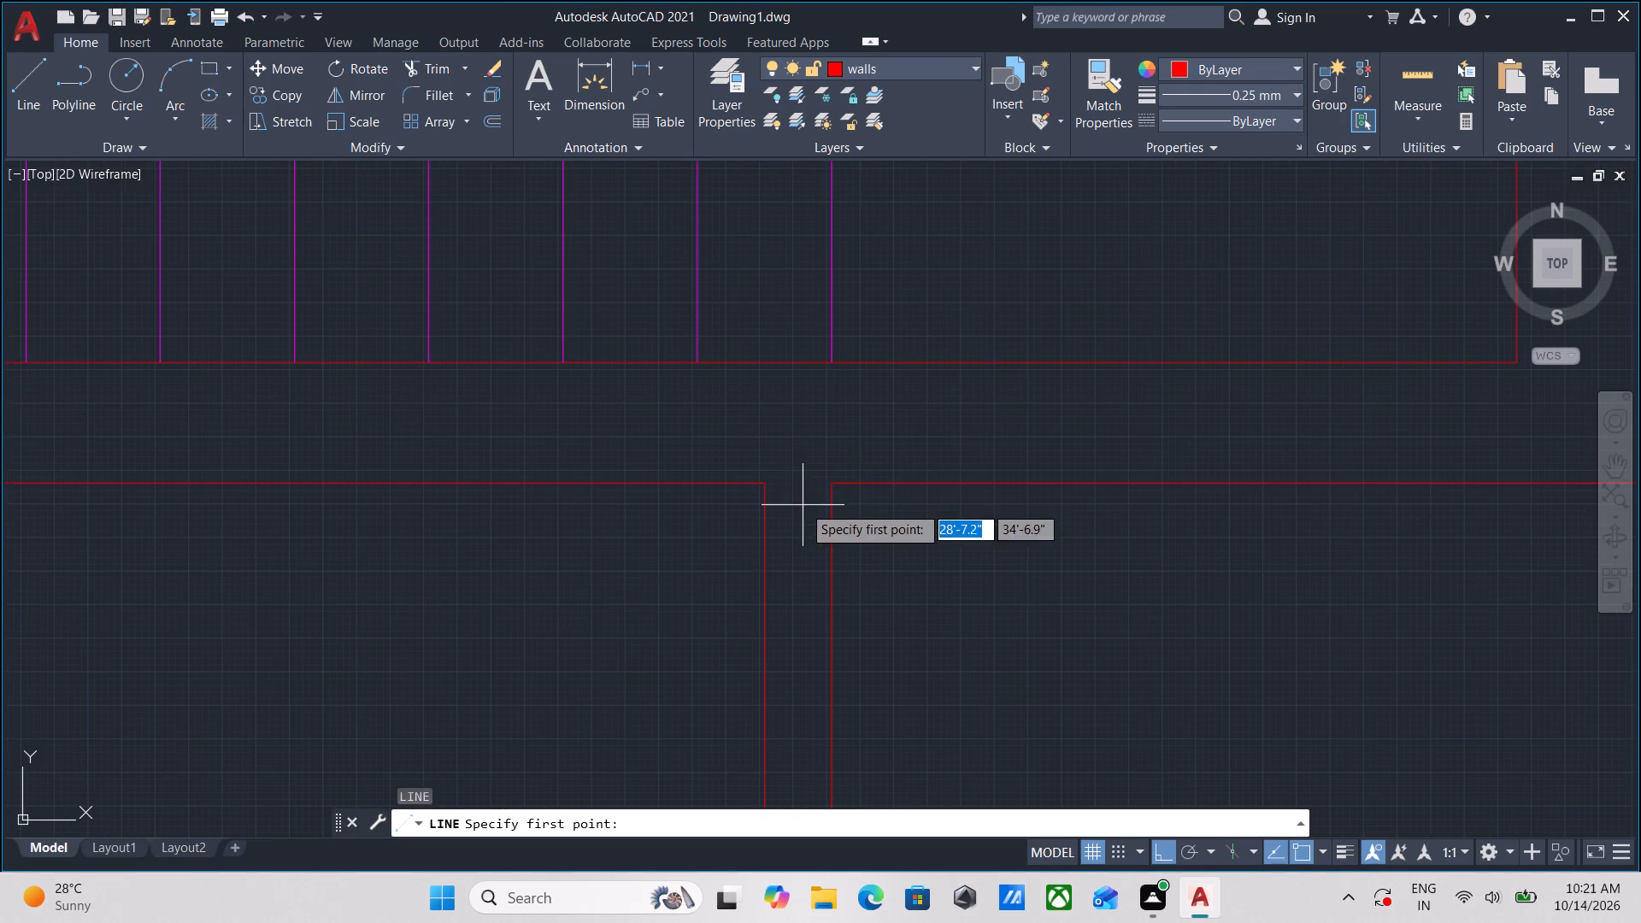
{"action": "left_click", "coordinate": [829, 481]}
{"action": "left_click", "coordinate": [832, 360]}
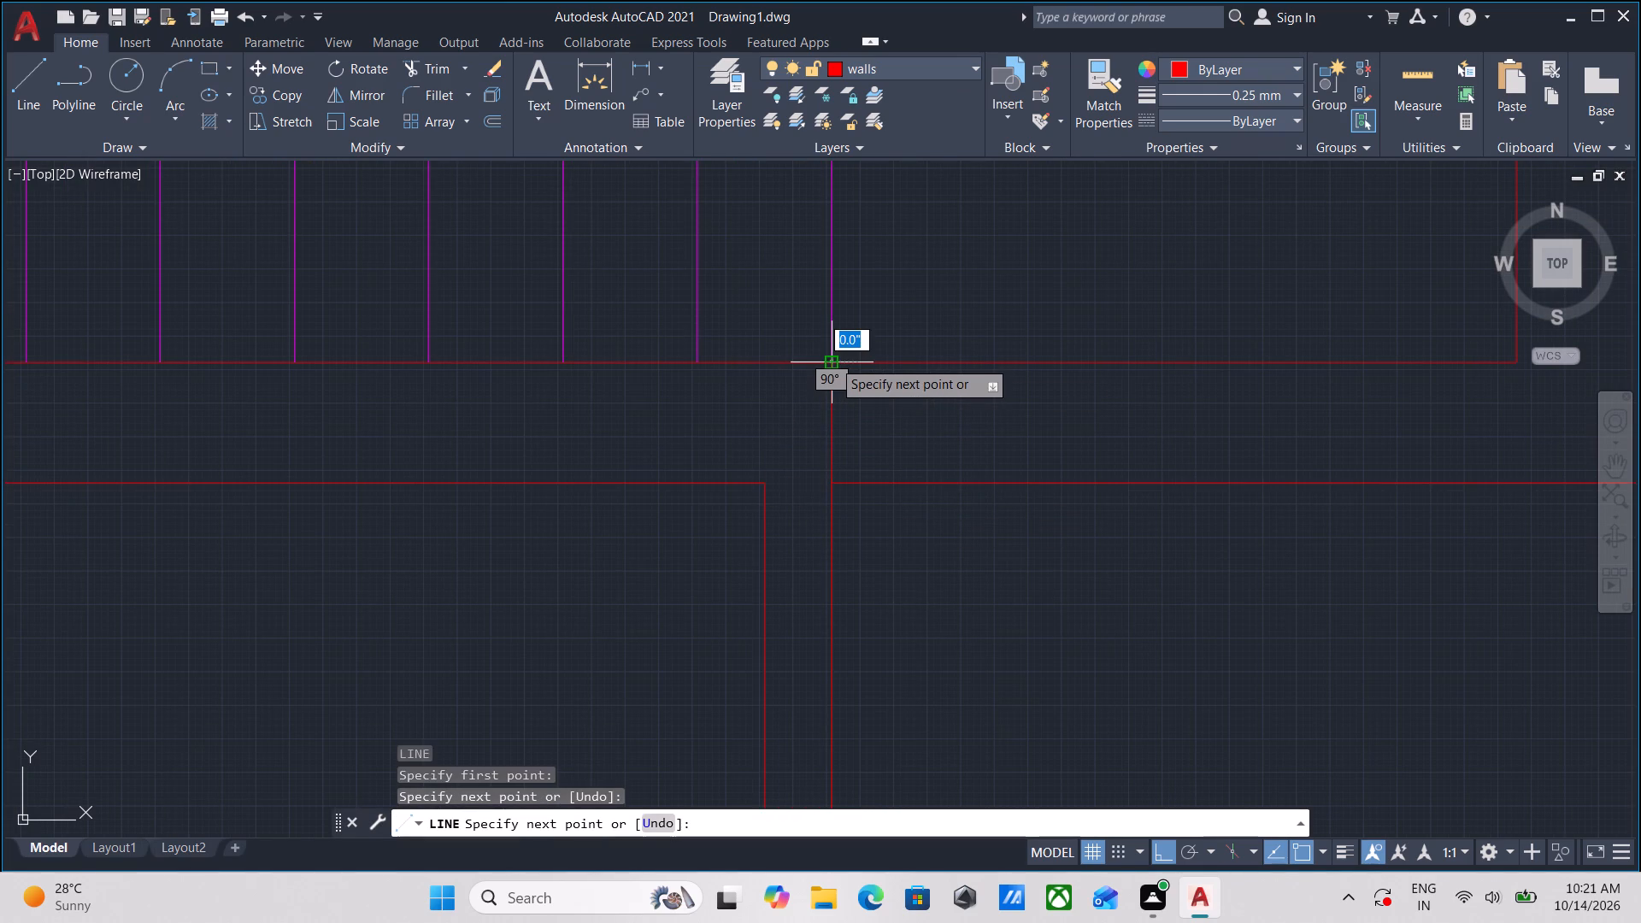
{"action": "key", "text": "Escape"}
Offset the new cross line in the stair hall's south wall 3' to the east.
{"action": "left_click_drag", "start_coordinate": [862, 467], "coordinate": [811, 426]}
{"action": "left_click", "coordinate": [788, 404]}
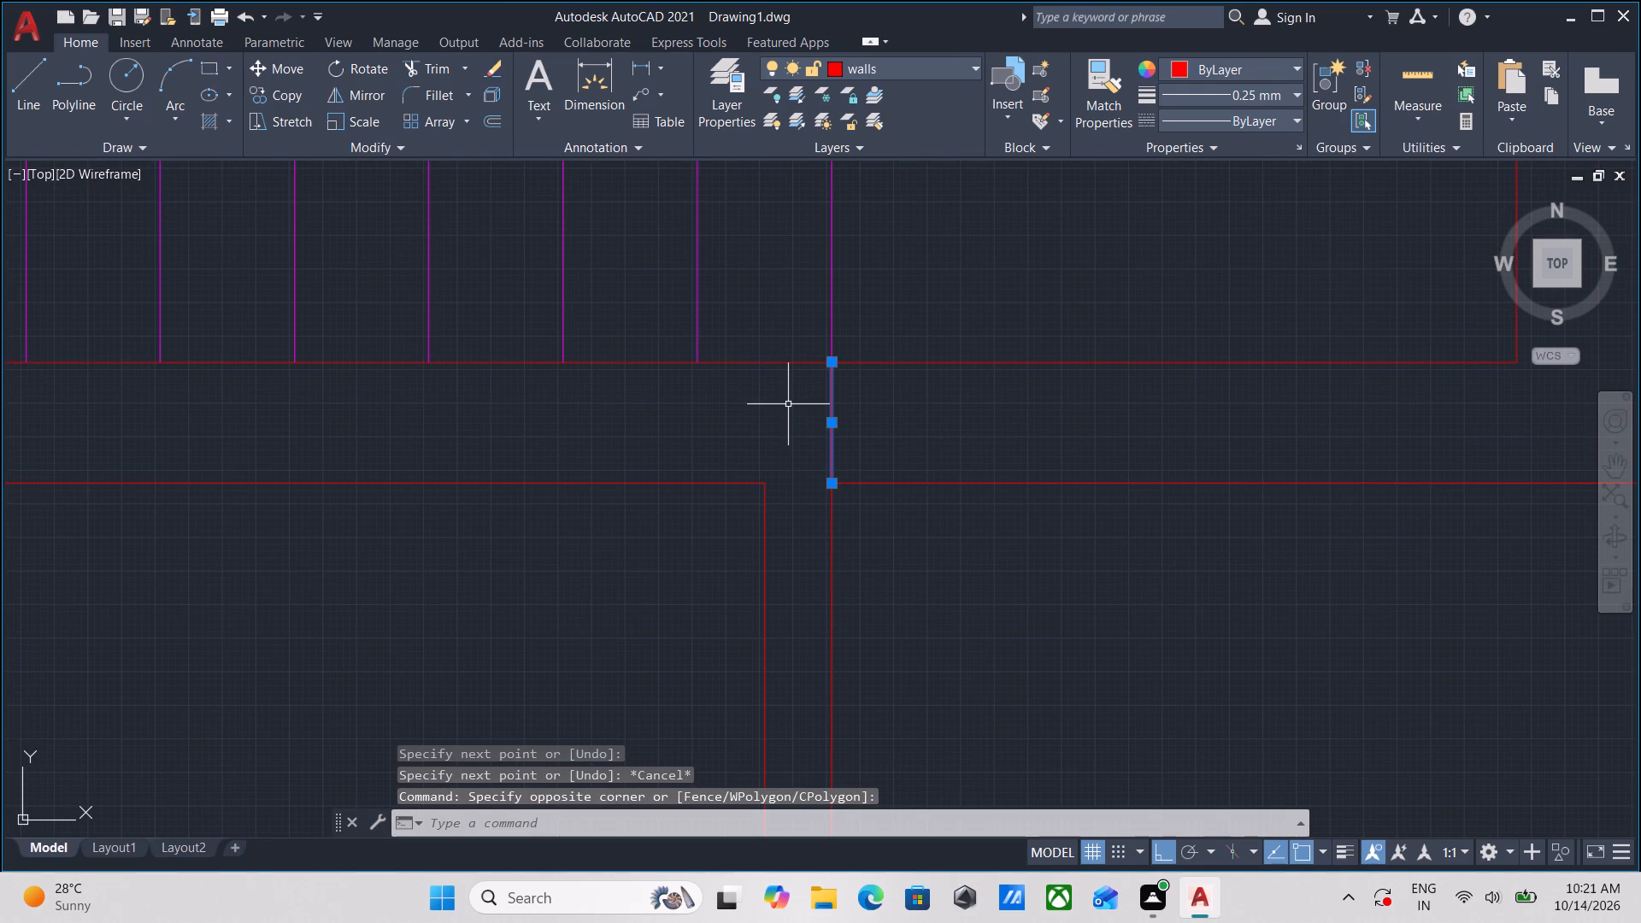
{"action": "key", "text": "o"}
{"action": "key", "text": "Return"}
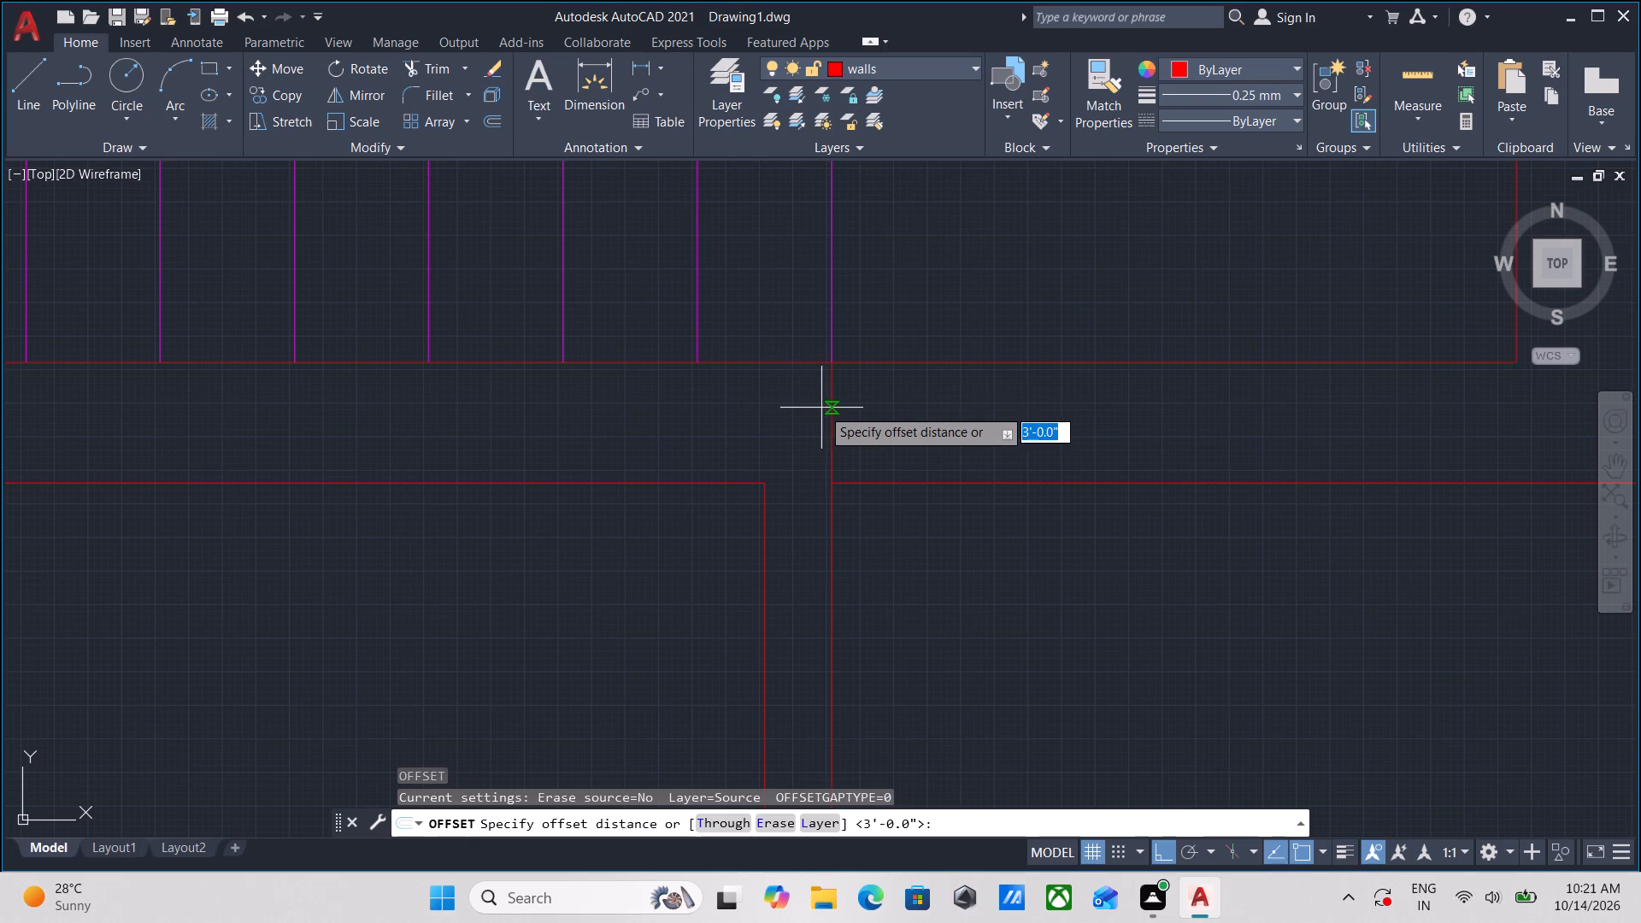
{"action": "left_click", "coordinate": [833, 422]}
{"action": "left_click", "coordinate": [1034, 432]}
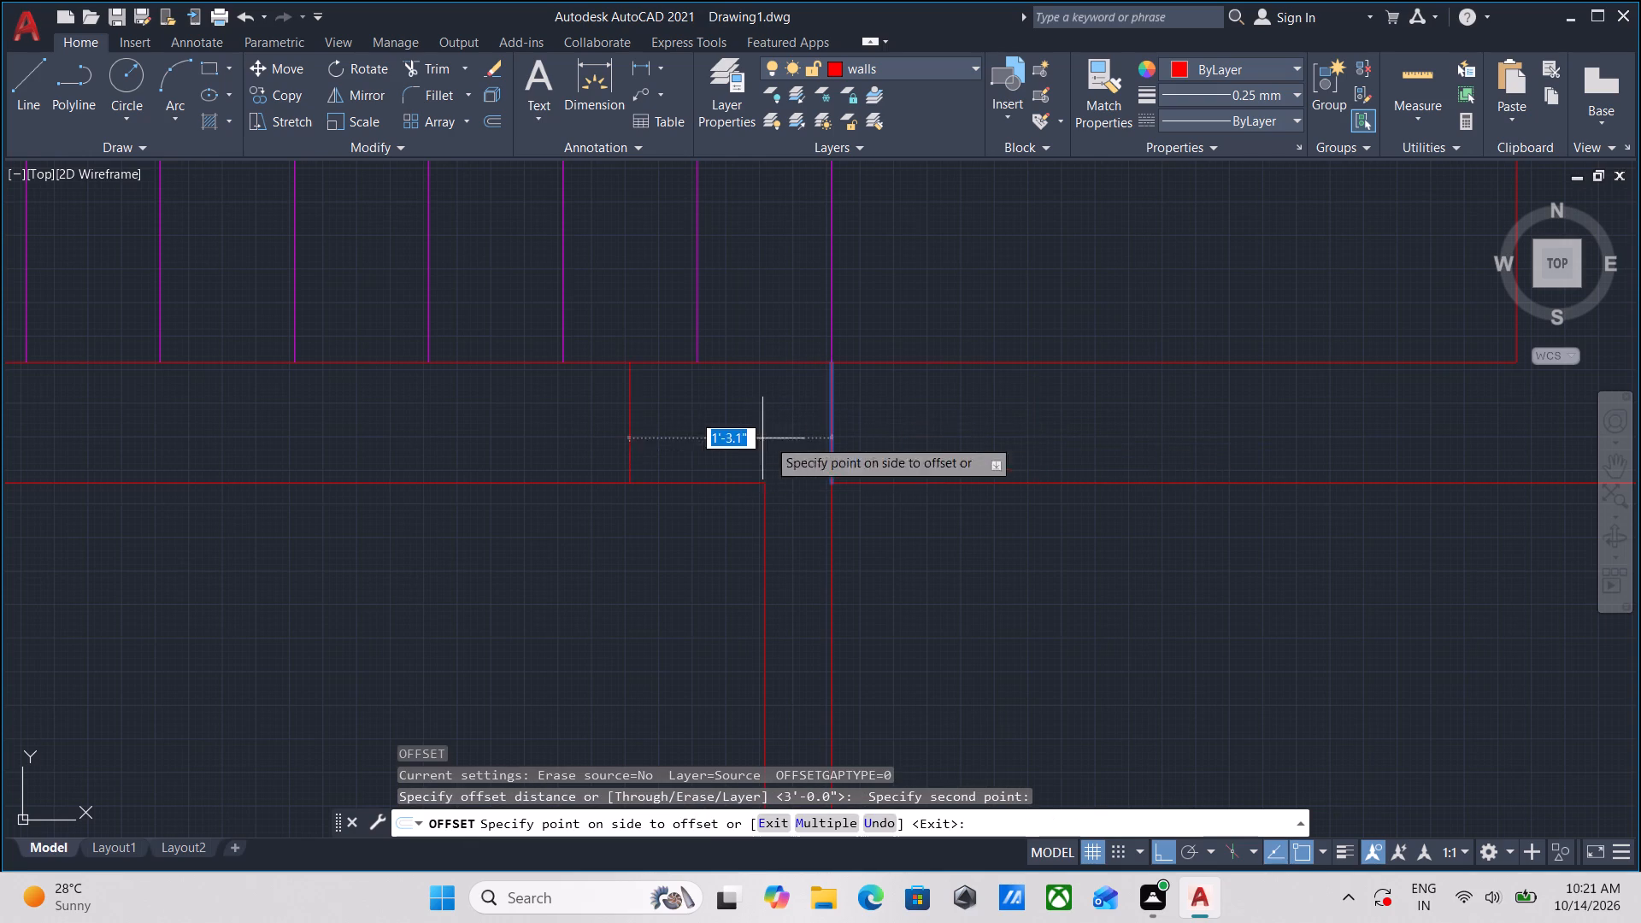
{"action": "type", "text": "3'"}
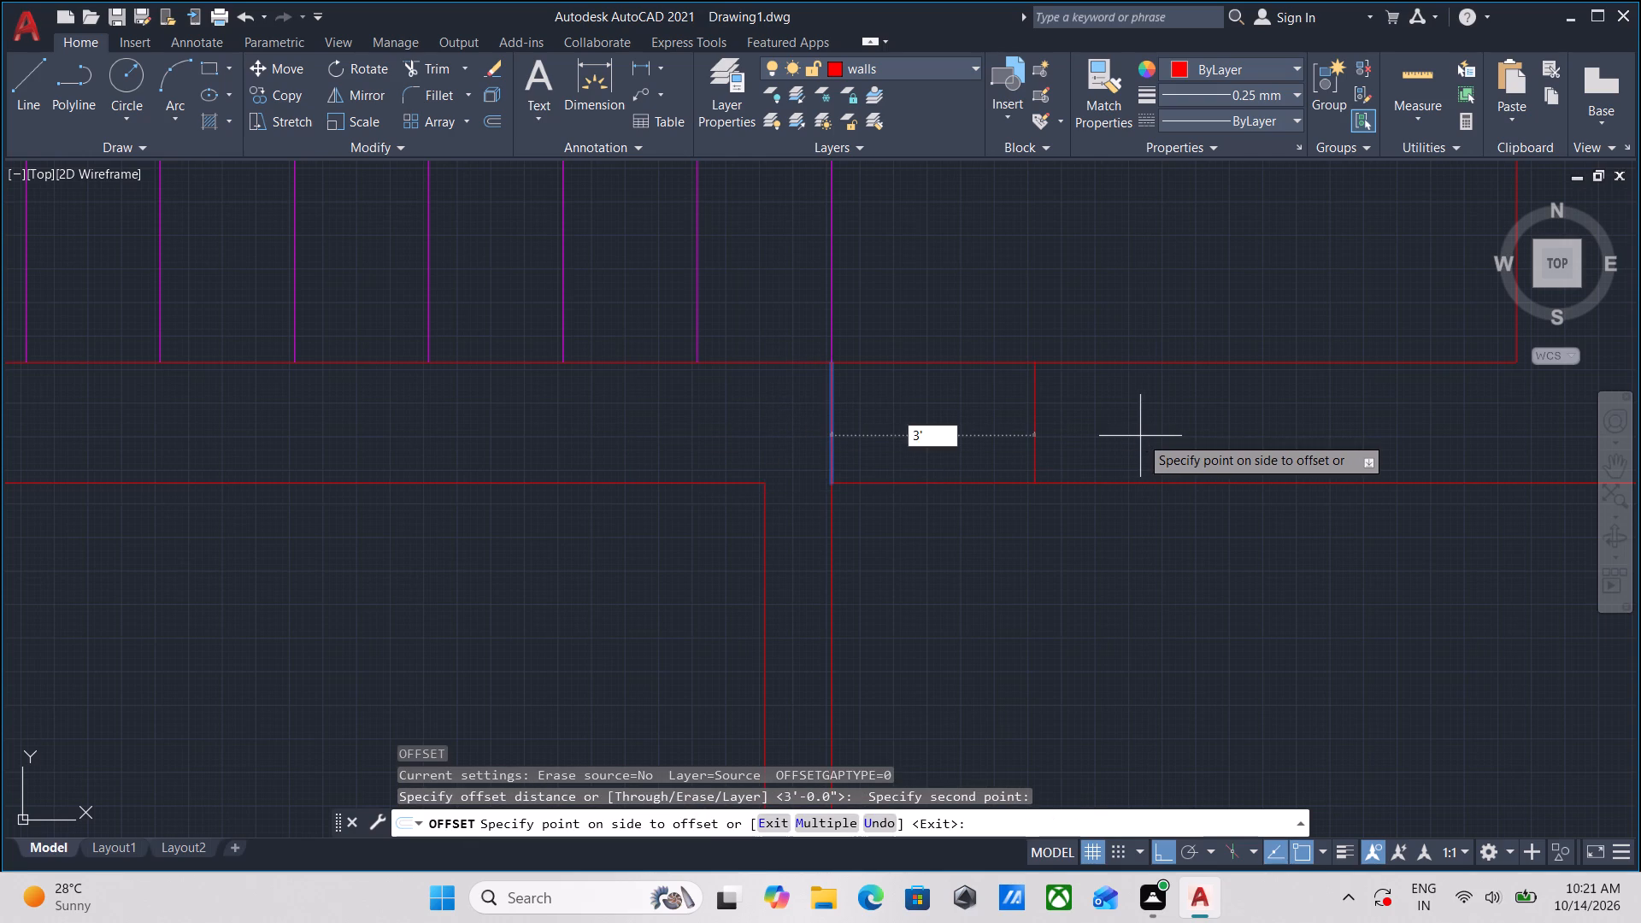
{"action": "key", "text": "Return"}
Trim both faces of the stair hall's south wall between the two cross lines to cut the door opening.
{"action": "scroll", "coordinate": [1140, 436], "scroll_direction": "down", "scroll_amount": 1}
{"action": "middle_click_drag", "start_coordinate": [1114, 444], "coordinate": [868, 522]}
{"action": "scroll", "coordinate": [870, 524], "scroll_direction": "down", "scroll_amount": 2}
{"action": "middle_click_drag", "start_coordinate": [870, 528], "coordinate": [870, 532]}
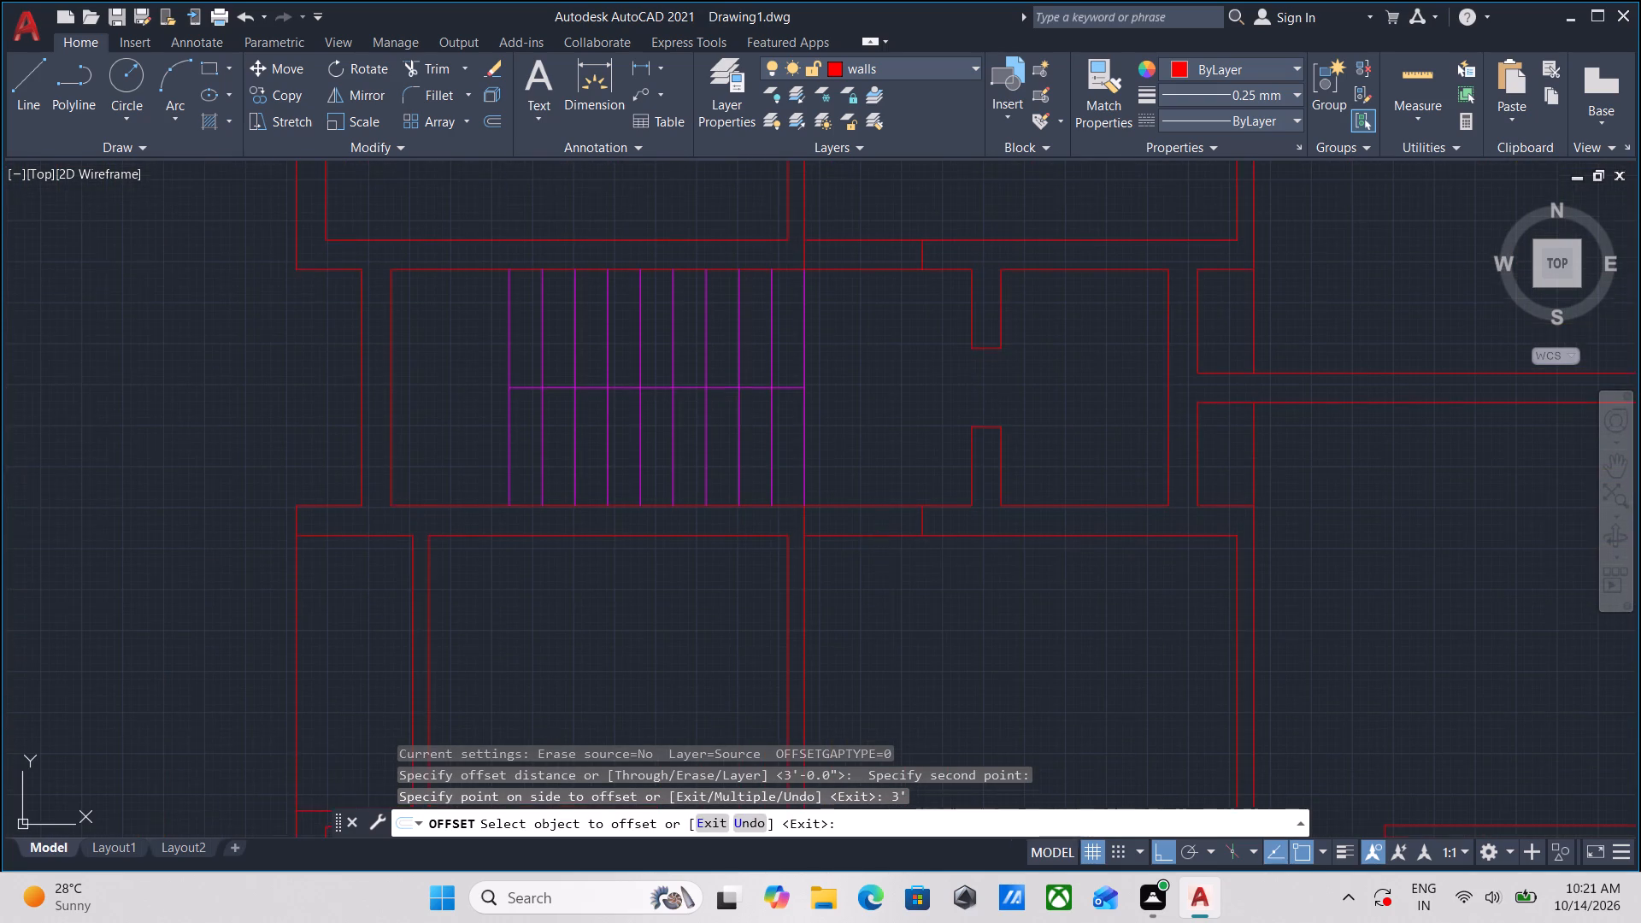
{"action": "middle_click_drag", "start_coordinate": [870, 532], "coordinate": [870, 538]}
{"action": "scroll", "coordinate": [877, 578], "scroll_direction": "up", "scroll_amount": 1}
{"action": "middle_click_drag", "start_coordinate": [877, 578], "coordinate": [873, 625]}
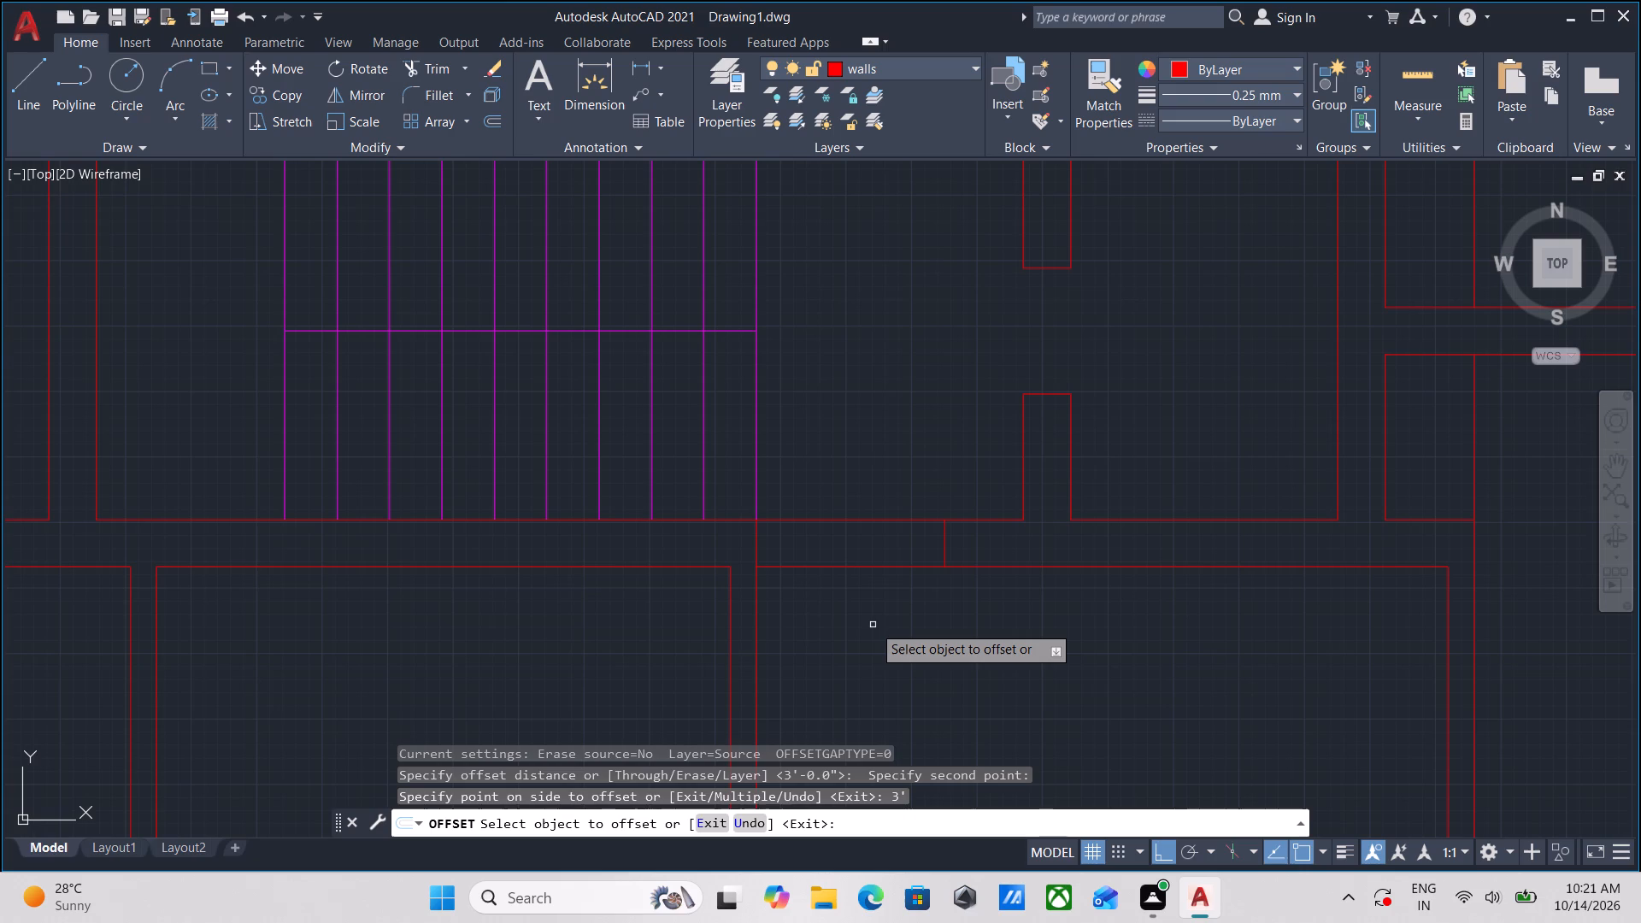
{"action": "type", "text": "tr"}
{"action": "key", "text": "Return"}
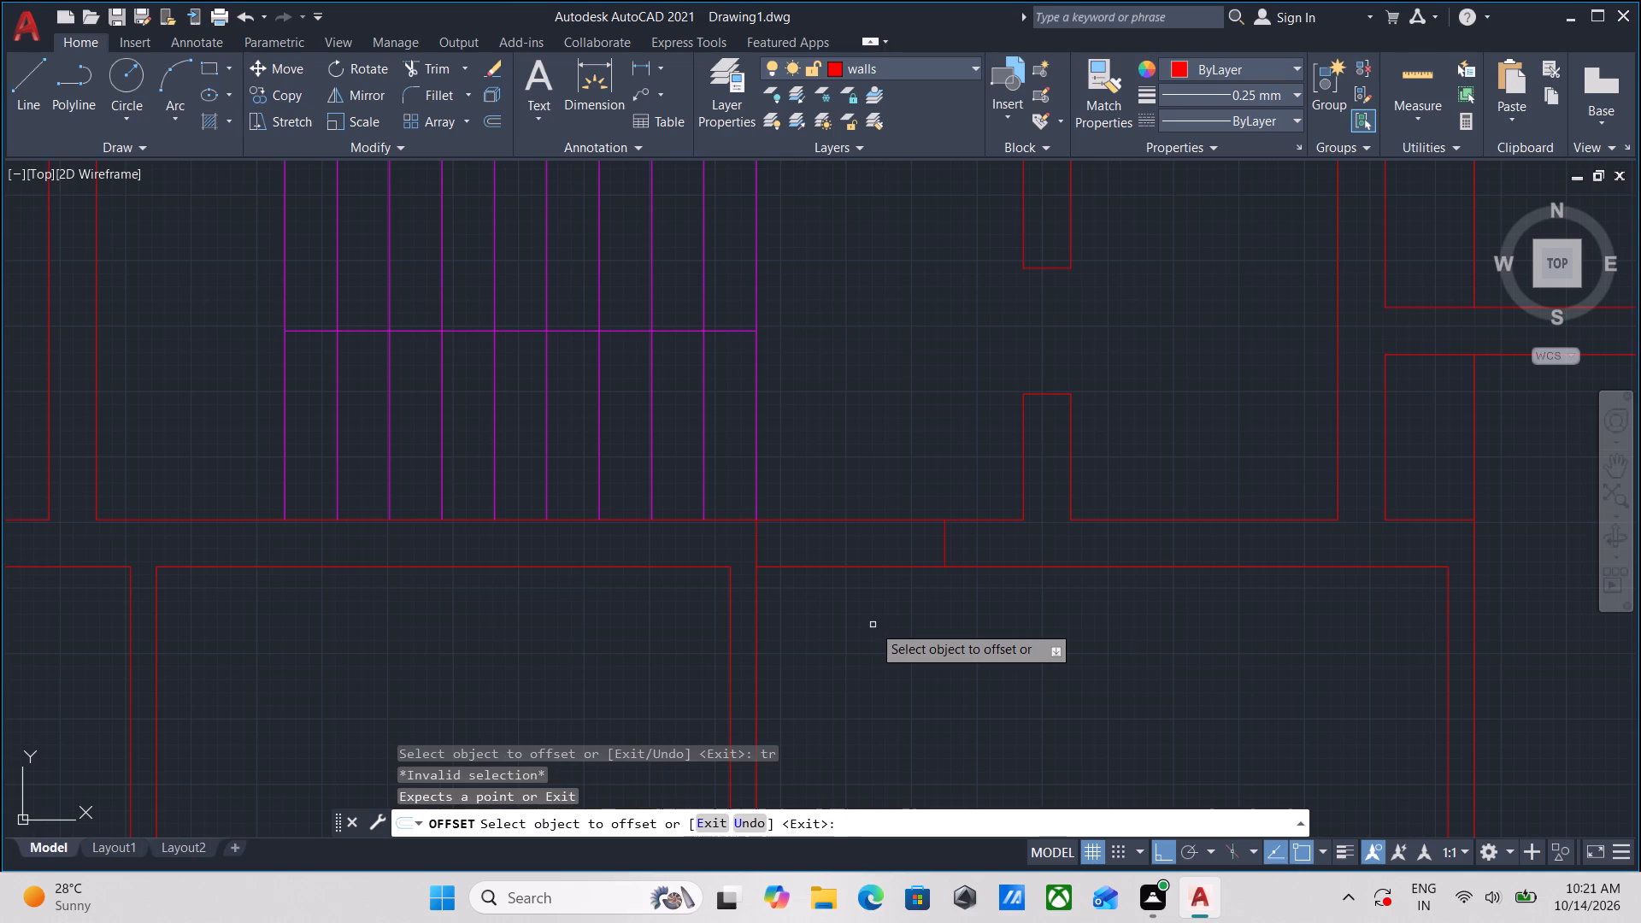
{"action": "key", "text": "Escape"}
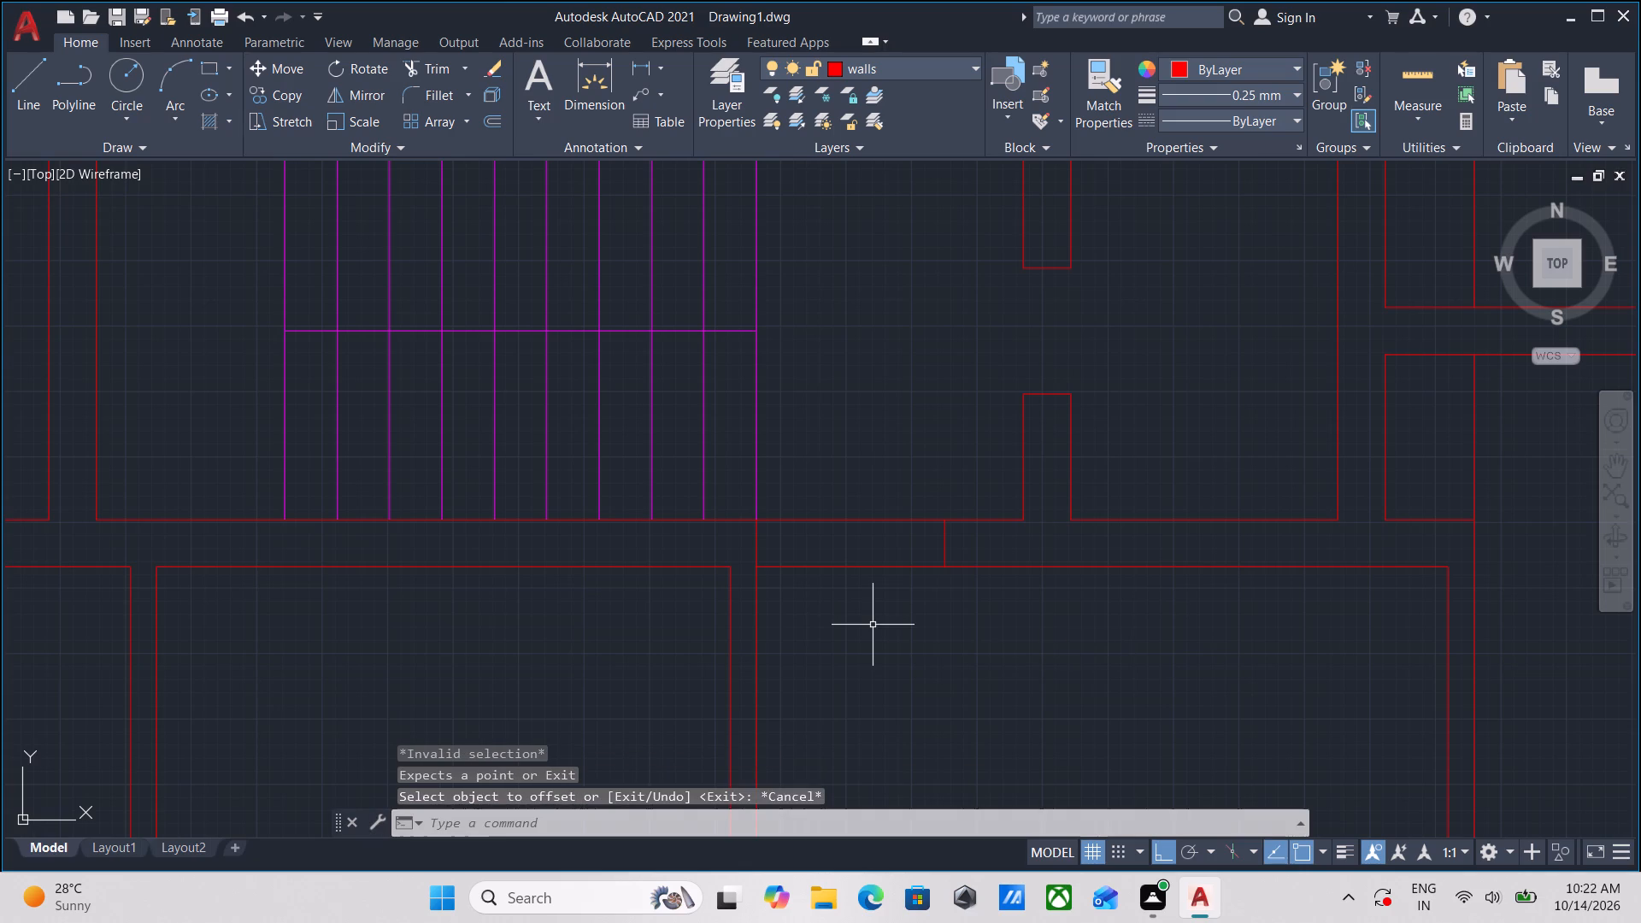
{"action": "type", "text": "tr"}
{"action": "key", "text": "Return"}
{"action": "left_click", "coordinate": [873, 625]}
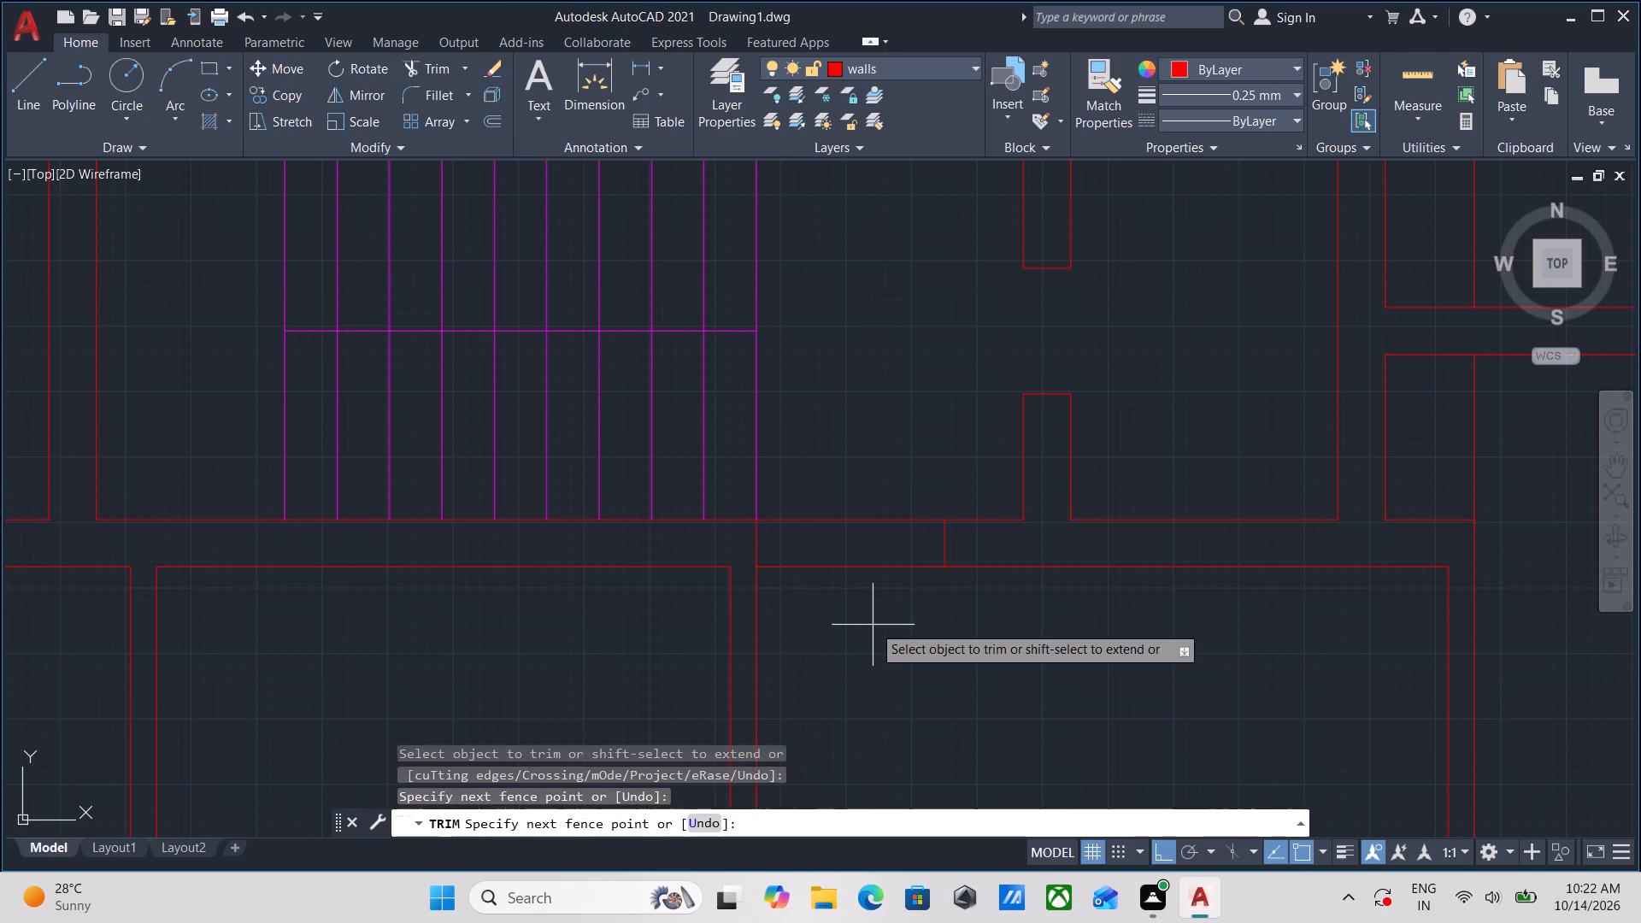
{"action": "left_click", "coordinate": [852, 354]}
Trim both faces of the stair hall's north wall between its two cross lines to cut the door opening.
{"action": "scroll", "coordinate": [854, 350], "scroll_direction": "down", "scroll_amount": 1}
{"action": "middle_click_drag", "start_coordinate": [854, 350], "coordinate": [889, 586]}
{"action": "left_click", "coordinate": [885, 490]}
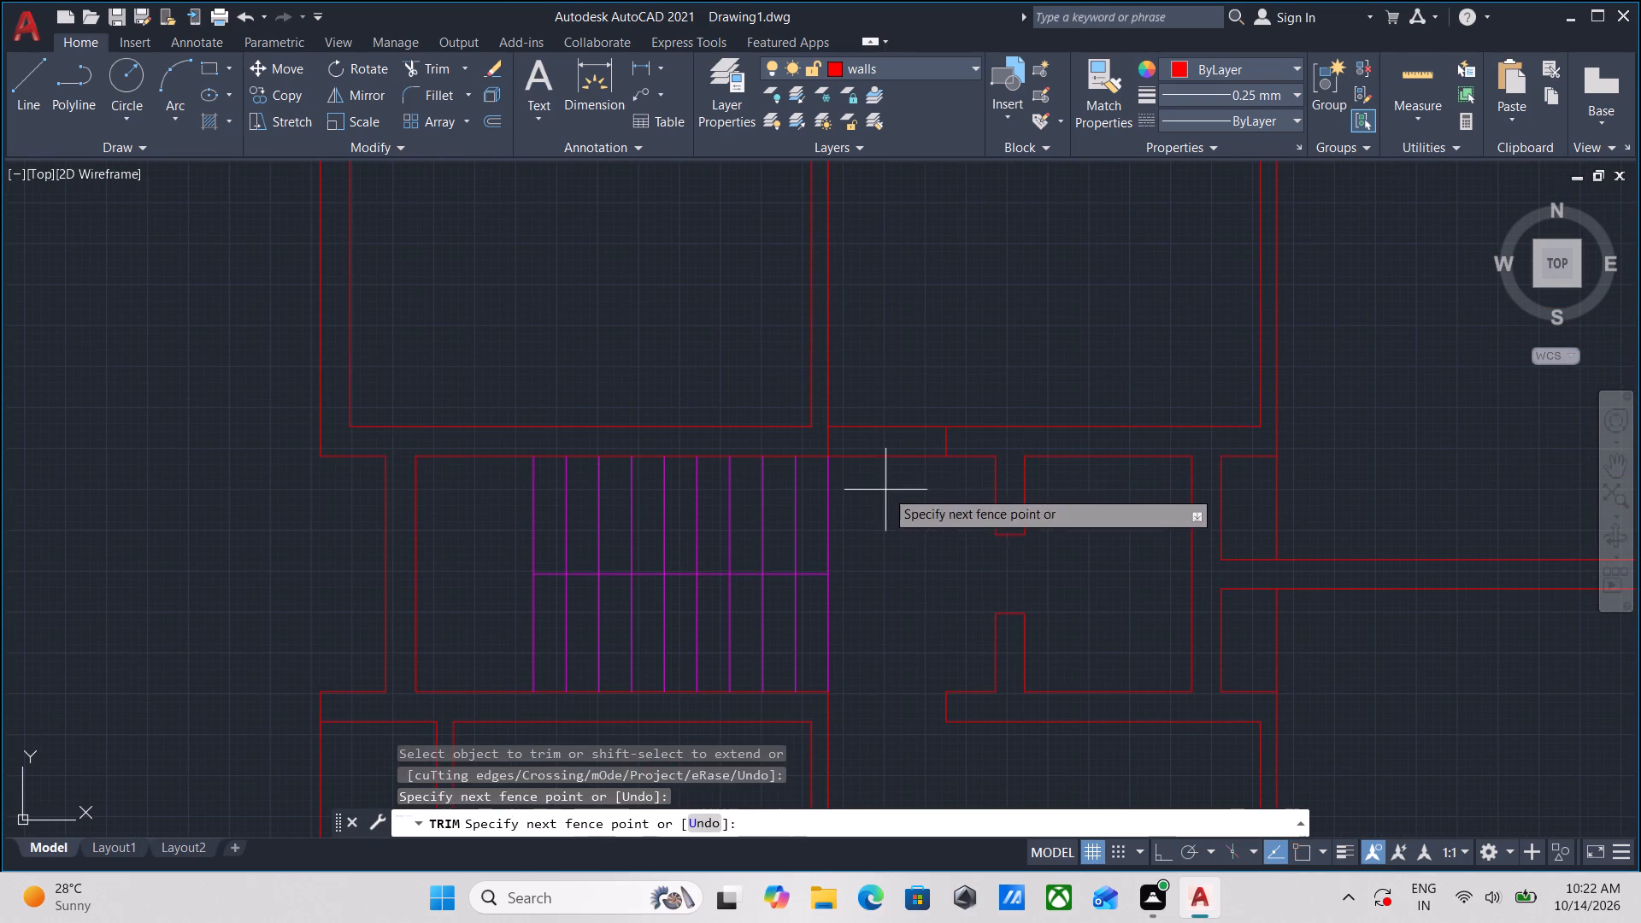
{"action": "left_click", "coordinate": [872, 370]}
{"action": "scroll", "coordinate": [861, 474], "scroll_direction": "up", "scroll_amount": 1}
{"action": "scroll", "coordinate": [879, 514], "scroll_direction": "down", "scroll_amount": 1}
{"action": "middle_click_drag", "start_coordinate": [879, 518], "coordinate": [873, 458]}
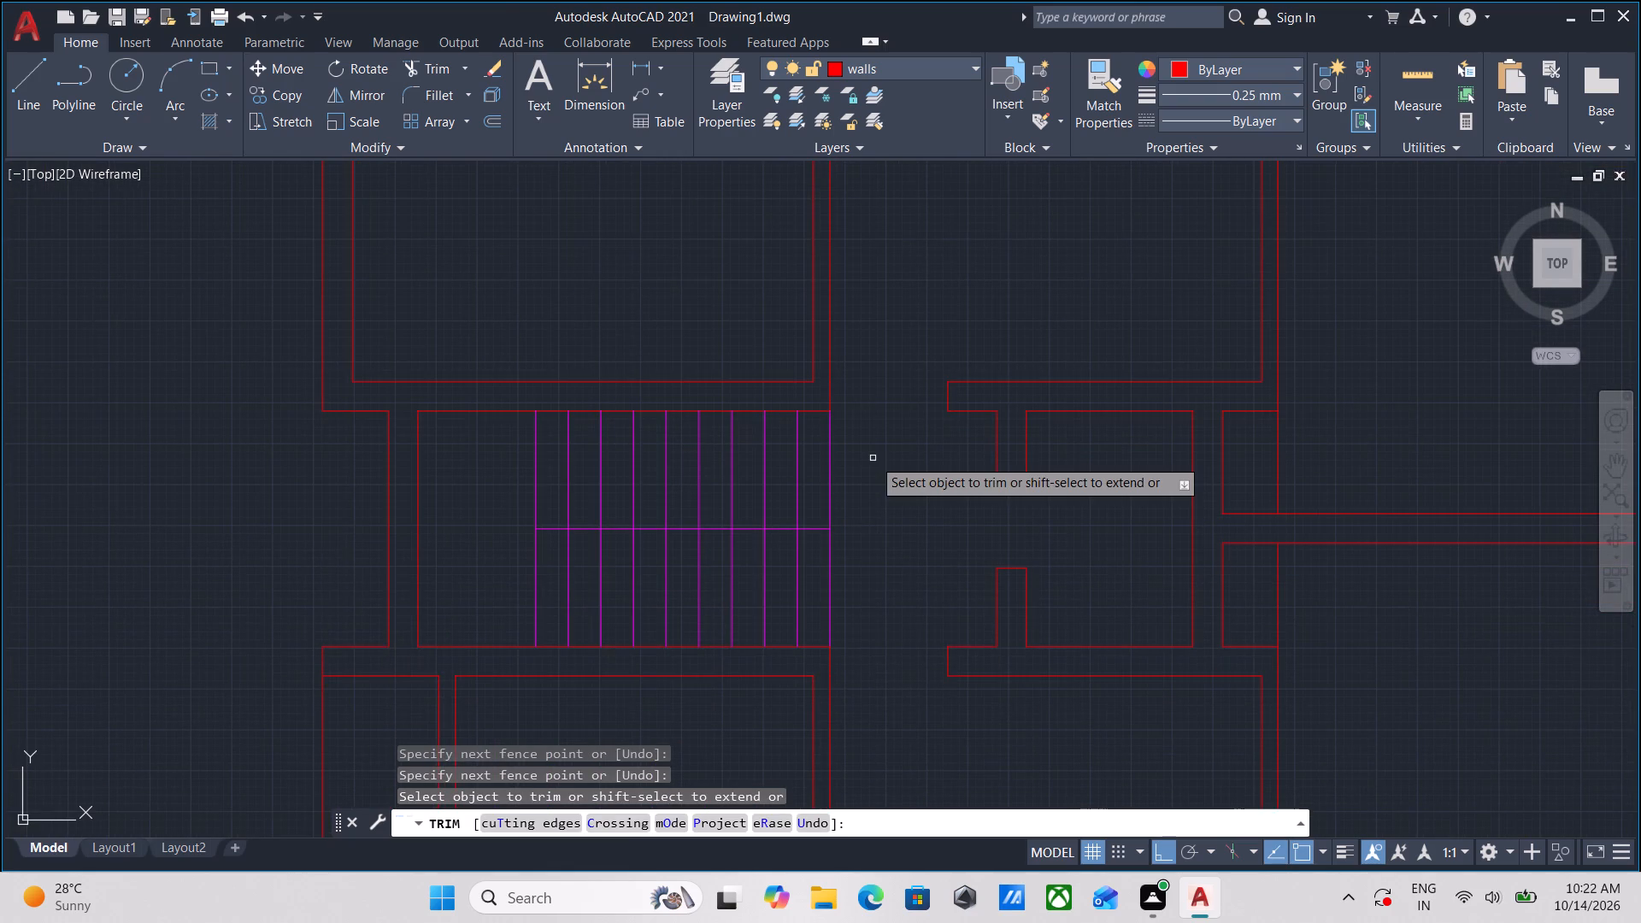
{"action": "scroll", "coordinate": [873, 458], "scroll_direction": "up", "scroll_amount": 1}
{"action": "key", "text": "Escape"}
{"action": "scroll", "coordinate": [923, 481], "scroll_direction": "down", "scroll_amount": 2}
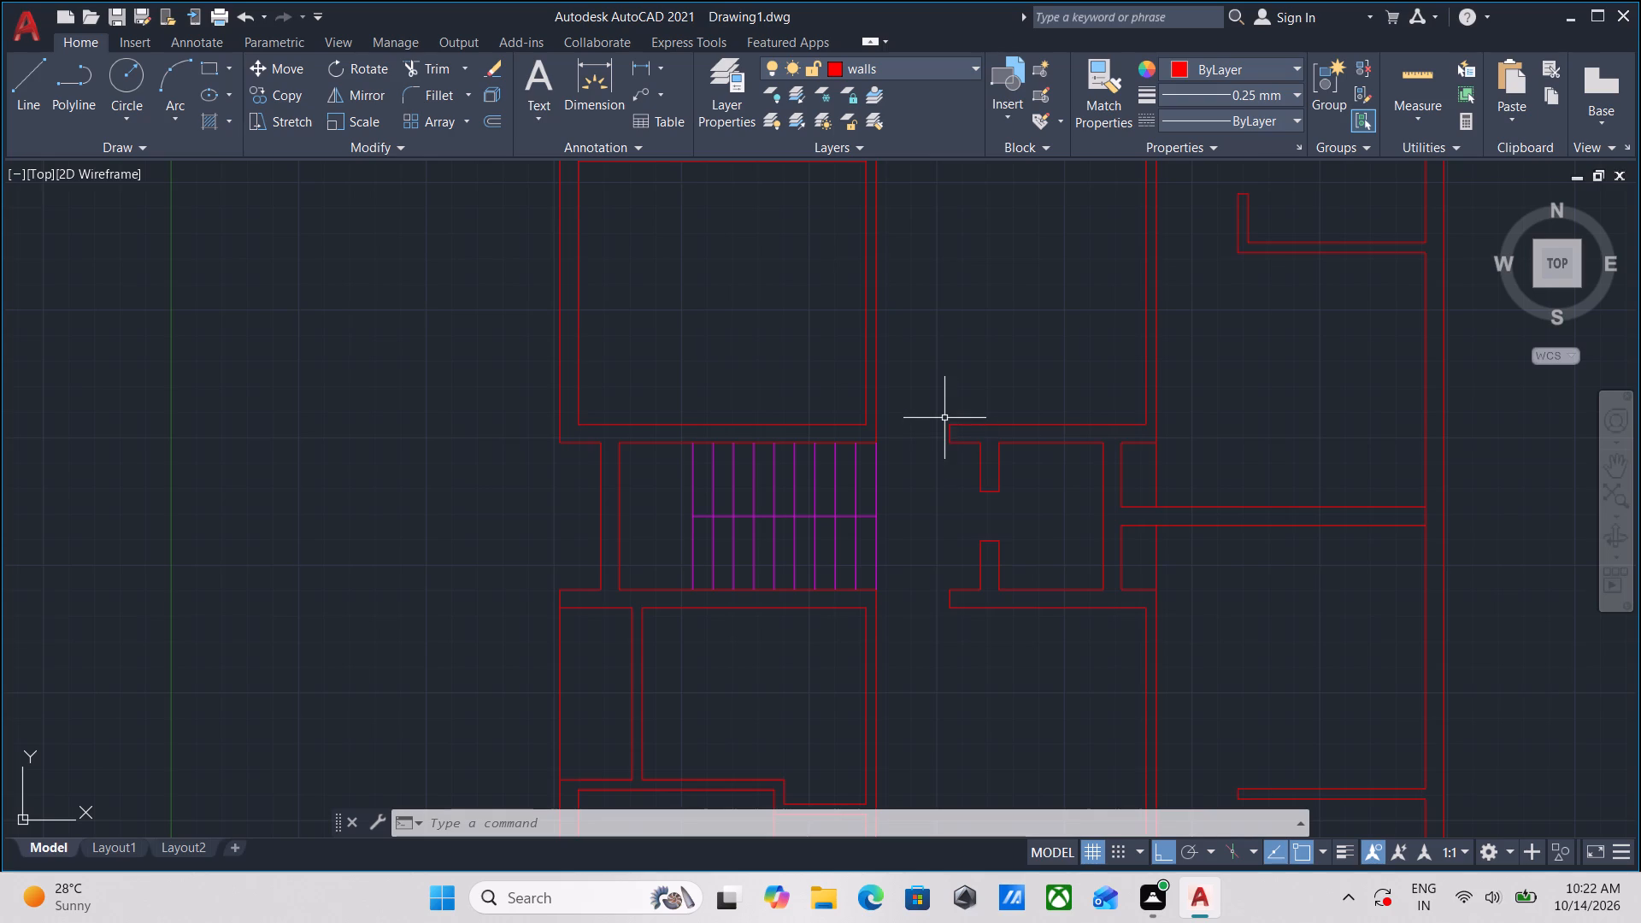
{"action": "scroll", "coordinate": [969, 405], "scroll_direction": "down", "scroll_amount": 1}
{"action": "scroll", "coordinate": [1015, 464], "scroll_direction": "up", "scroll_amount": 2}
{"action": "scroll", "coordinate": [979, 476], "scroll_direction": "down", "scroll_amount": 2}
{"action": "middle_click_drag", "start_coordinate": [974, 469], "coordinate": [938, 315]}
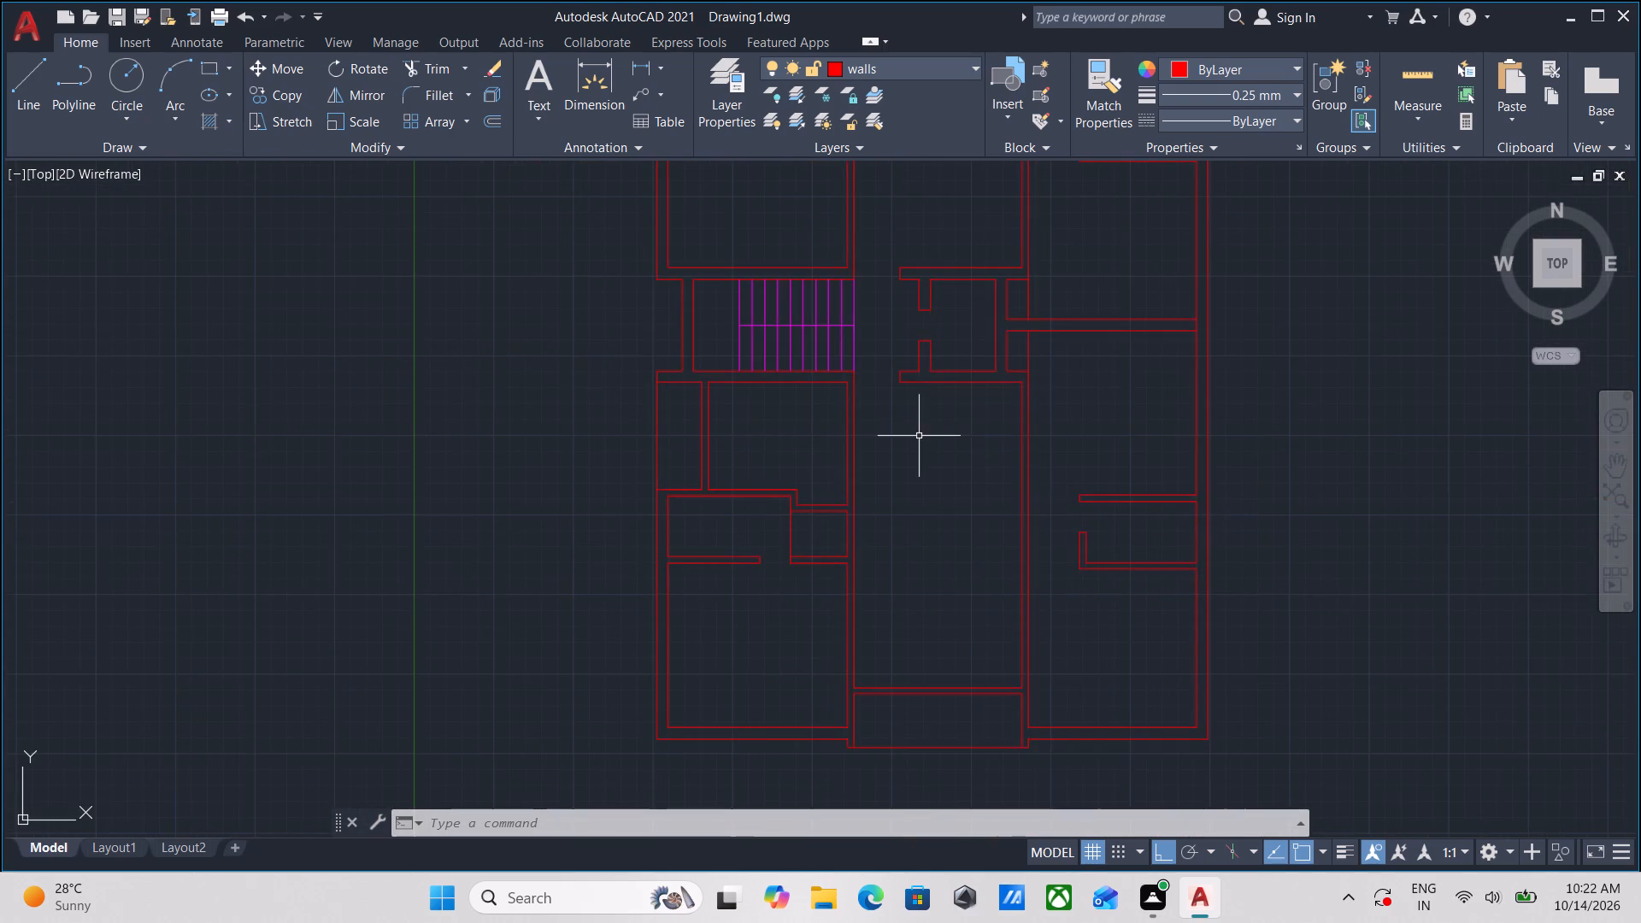
Draw a line across the southern central room's east wall, level with the north face of the small east room's top wall.
{"action": "middle_click_drag", "start_coordinate": [919, 436], "coordinate": [907, 357]}
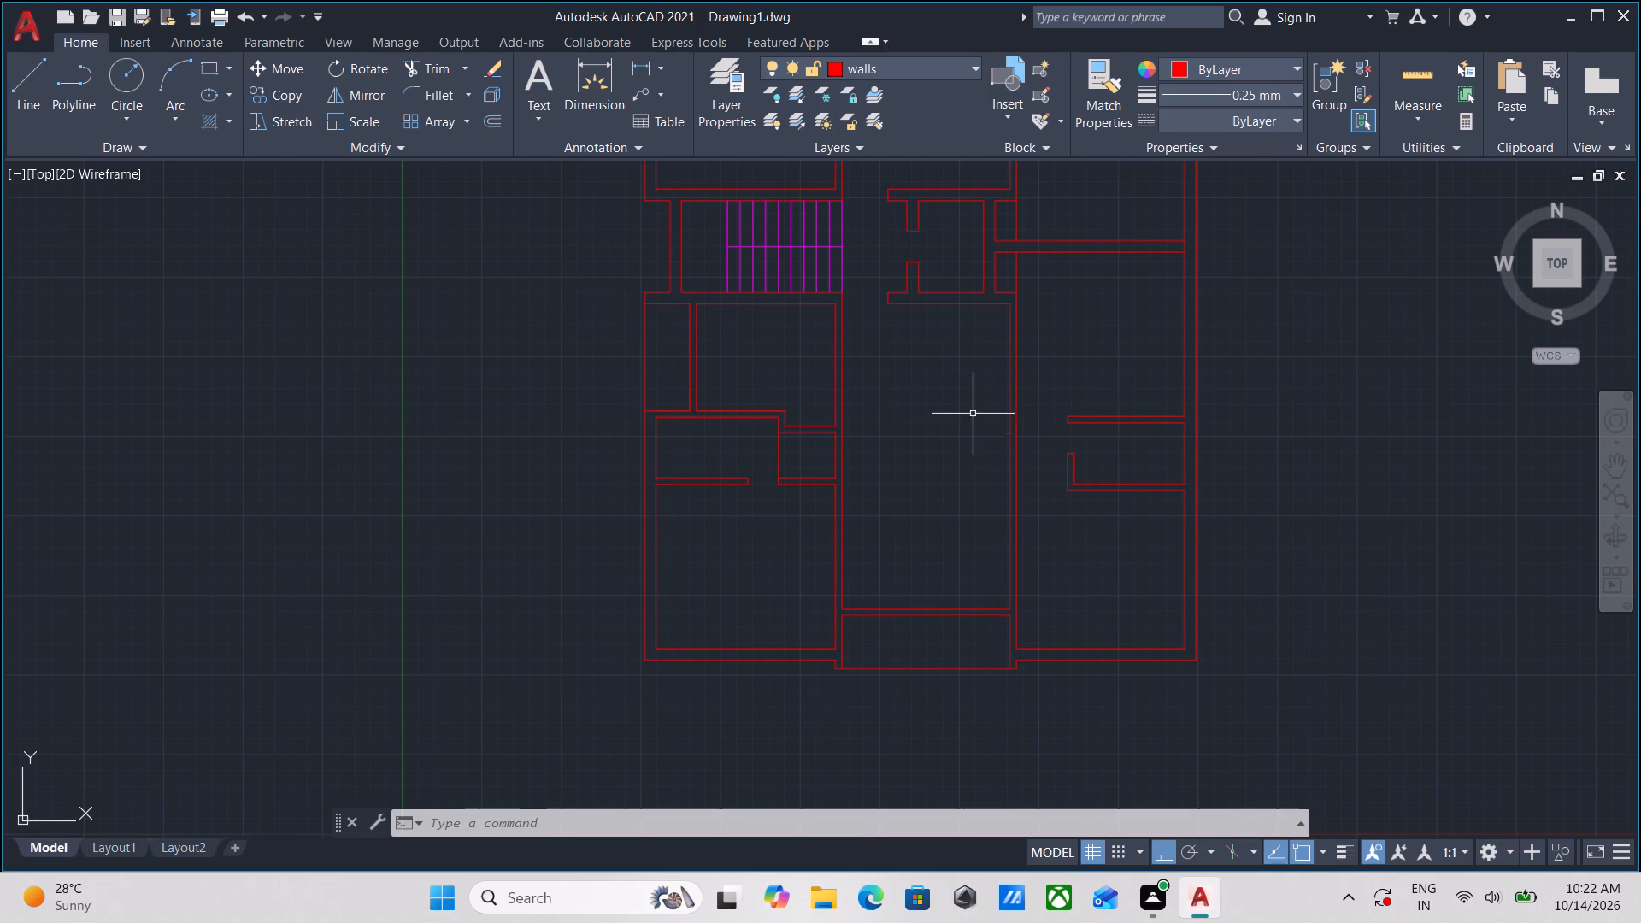
{"action": "scroll", "coordinate": [982, 441], "scroll_direction": "up", "scroll_amount": 1}
{"action": "scroll", "coordinate": [1062, 396], "scroll_direction": "down", "scroll_amount": 1}
{"action": "middle_click_drag", "start_coordinate": [1068, 417], "coordinate": [1044, 530]}
{"action": "scroll", "coordinate": [1053, 513], "scroll_direction": "down", "scroll_amount": 1}
{"action": "middle_click_drag", "start_coordinate": [1053, 513], "coordinate": [1037, 564]}
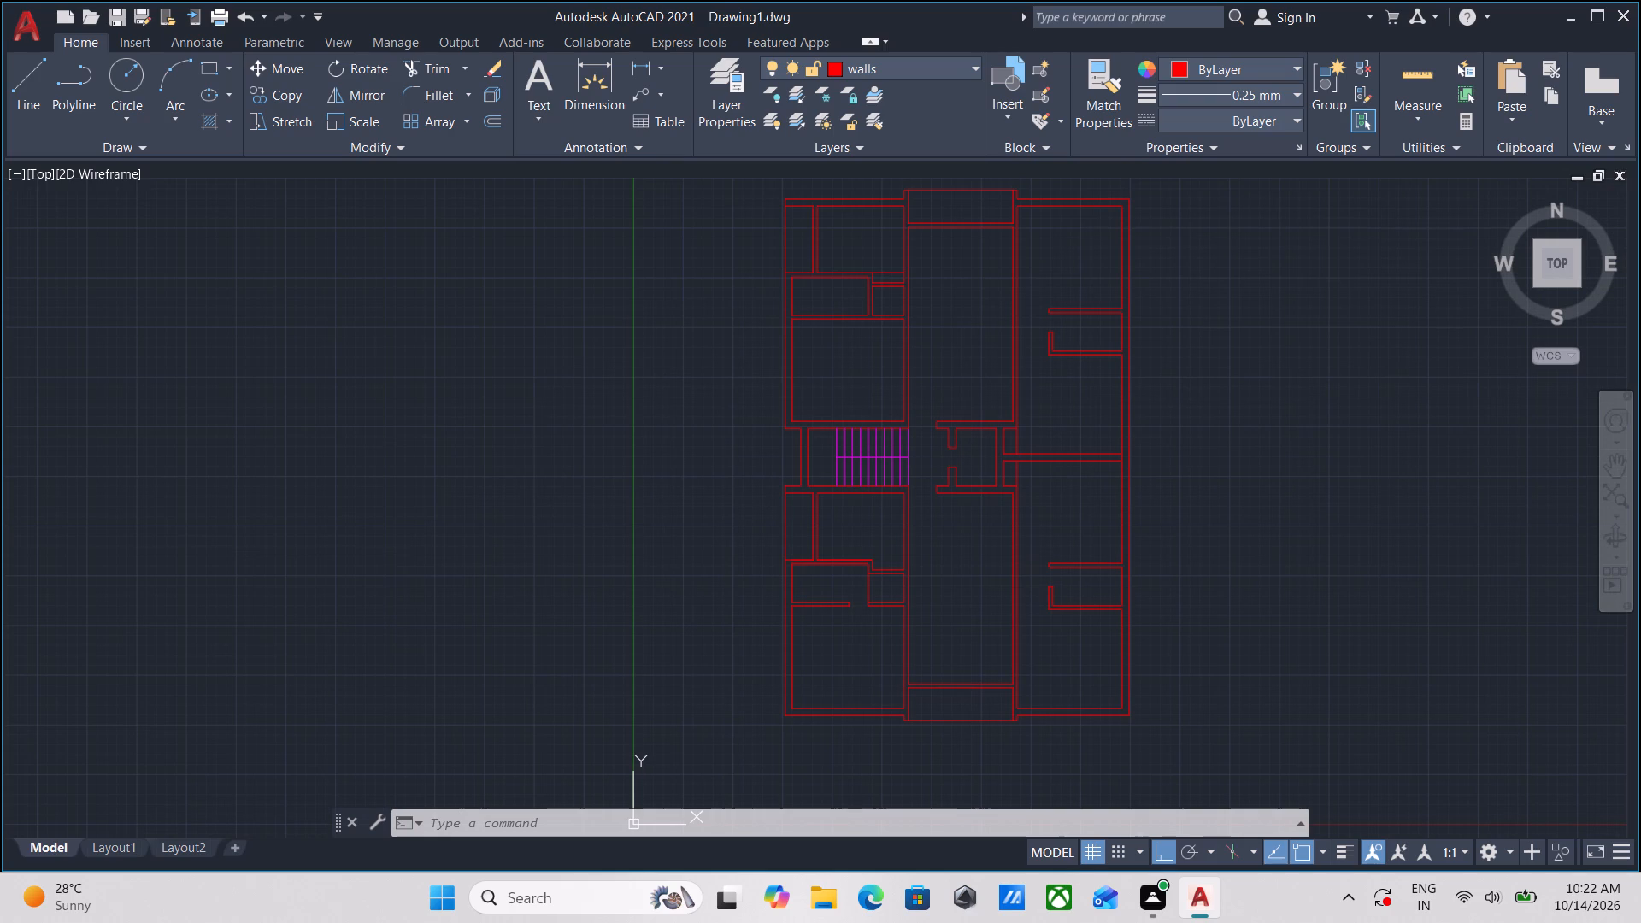
{"action": "scroll", "coordinate": [921, 588], "scroll_direction": "up", "scroll_amount": 2}
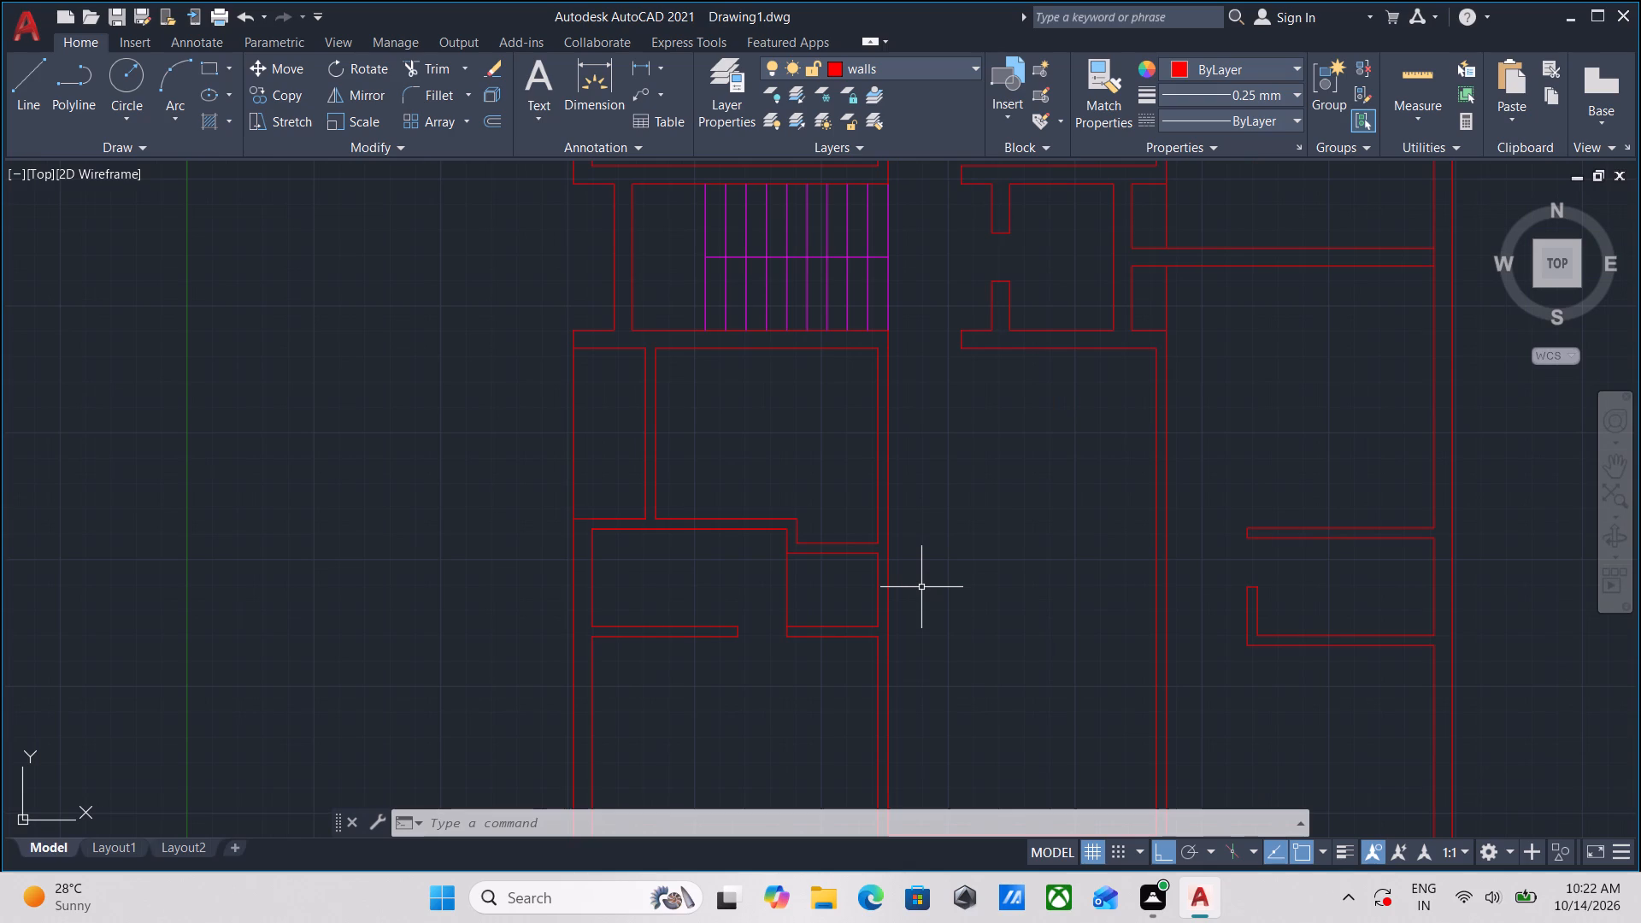
{"action": "key", "text": "l"}
{"action": "key", "text": "Return"}
{"action": "scroll", "coordinate": [1262, 542], "scroll_direction": "up", "scroll_amount": 3}
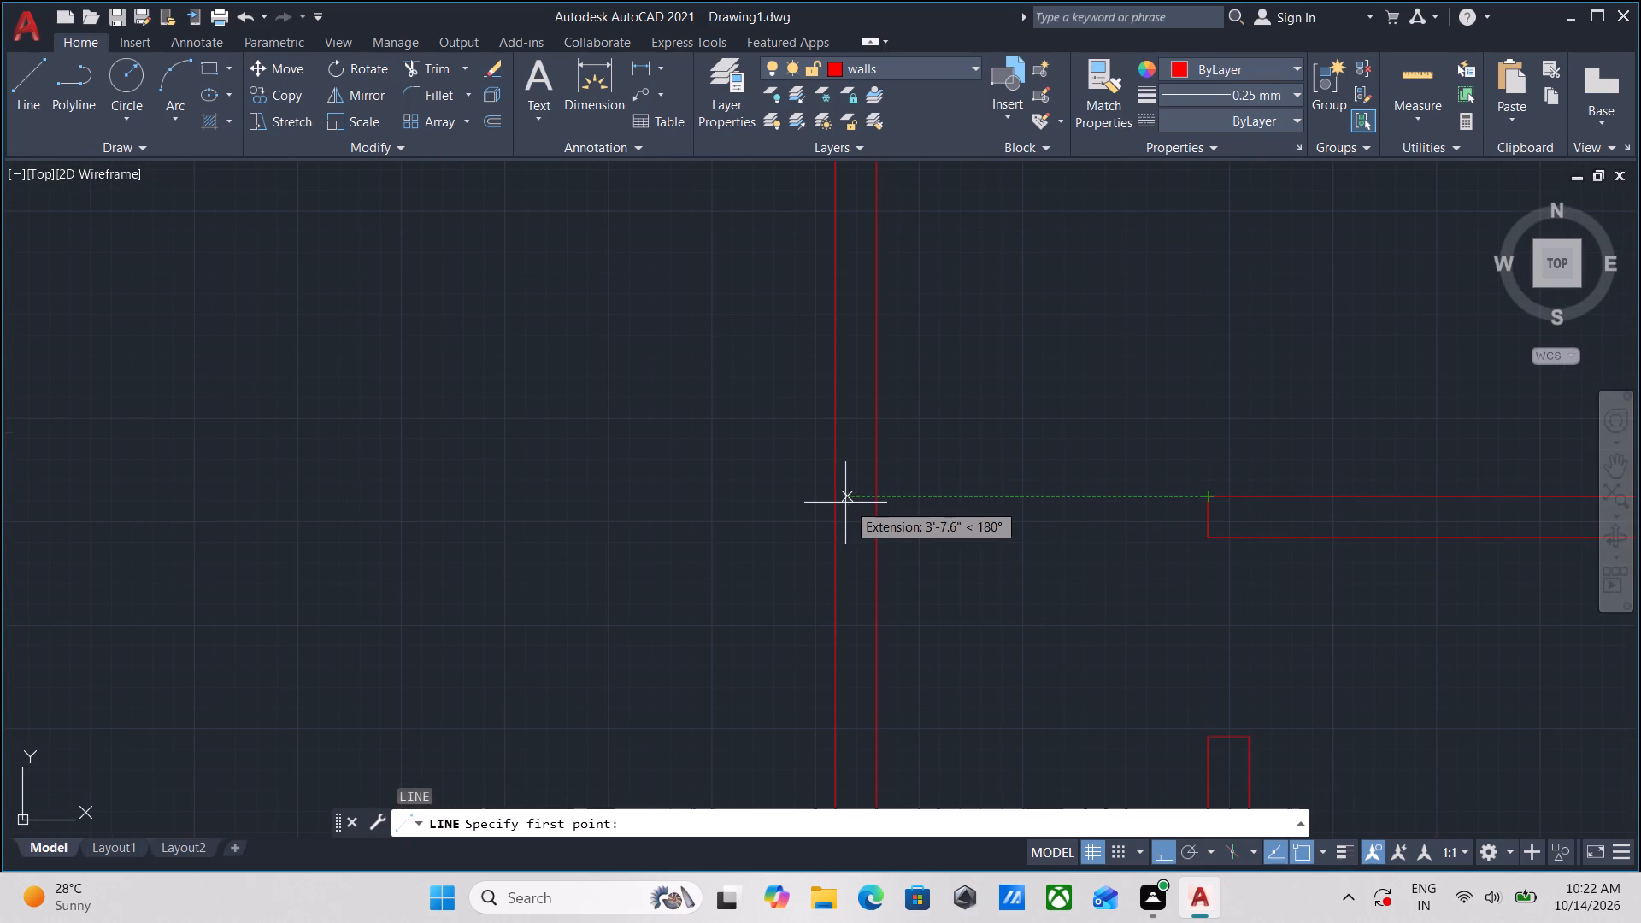
{"action": "scroll", "coordinate": [831, 501], "scroll_direction": "up", "scroll_amount": 2}
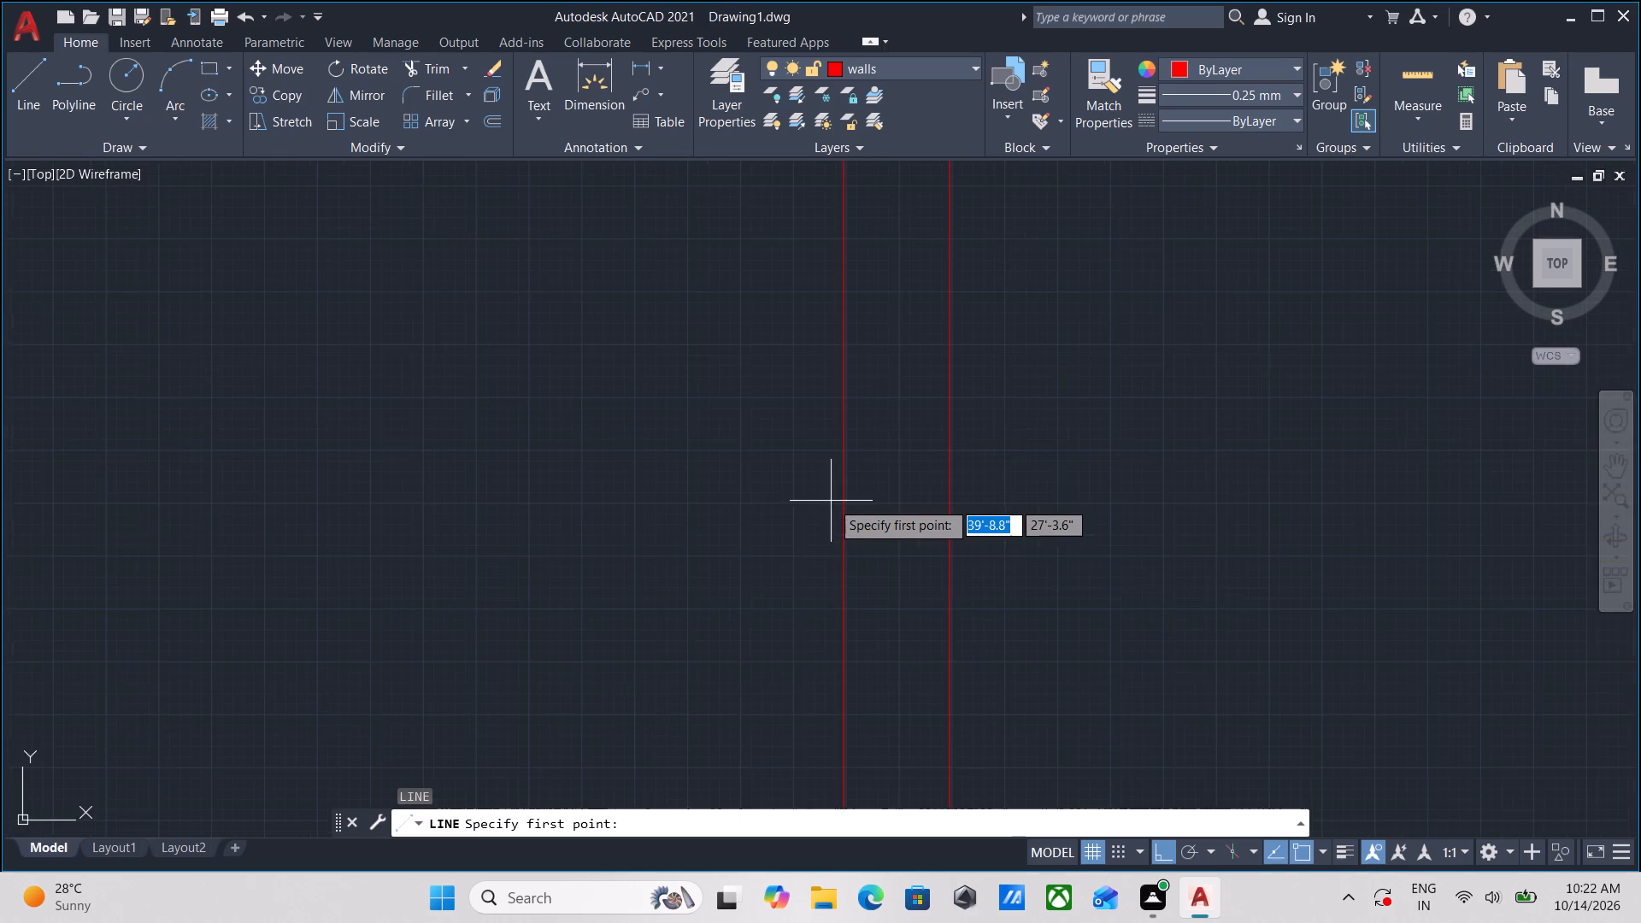
{"action": "scroll", "coordinate": [885, 487], "scroll_direction": "down", "scroll_amount": 4}
{"action": "middle_click_drag", "start_coordinate": [1004, 481], "coordinate": [961, 505]}
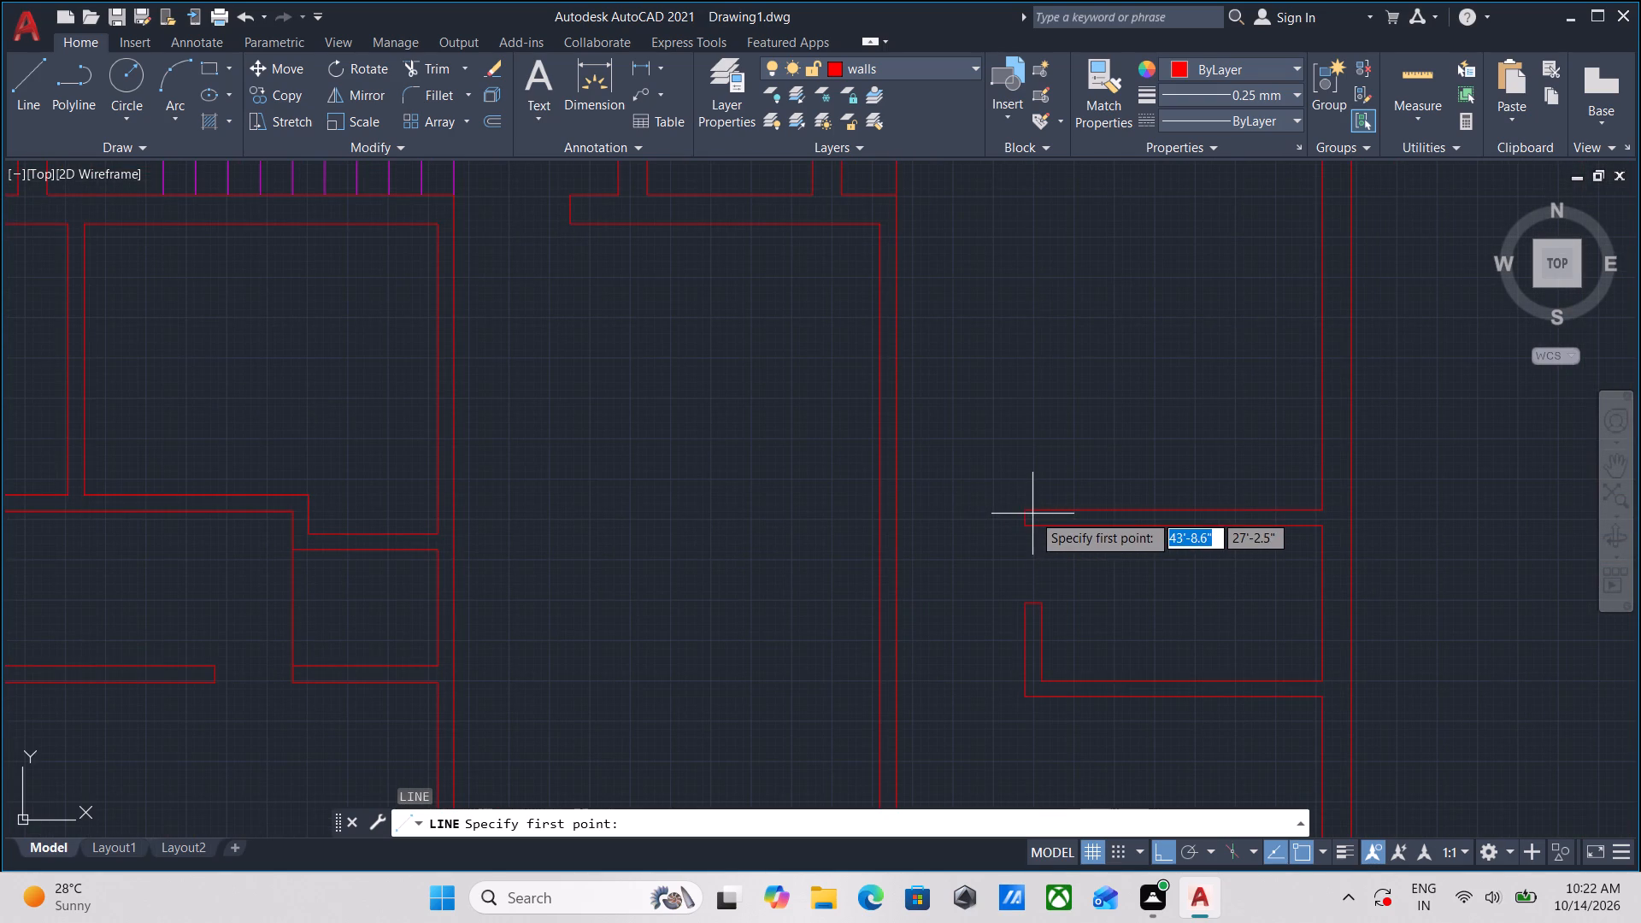
{"action": "left_click", "coordinate": [881, 508]}
{"action": "scroll", "coordinate": [881, 508], "scroll_direction": "up", "scroll_amount": 3}
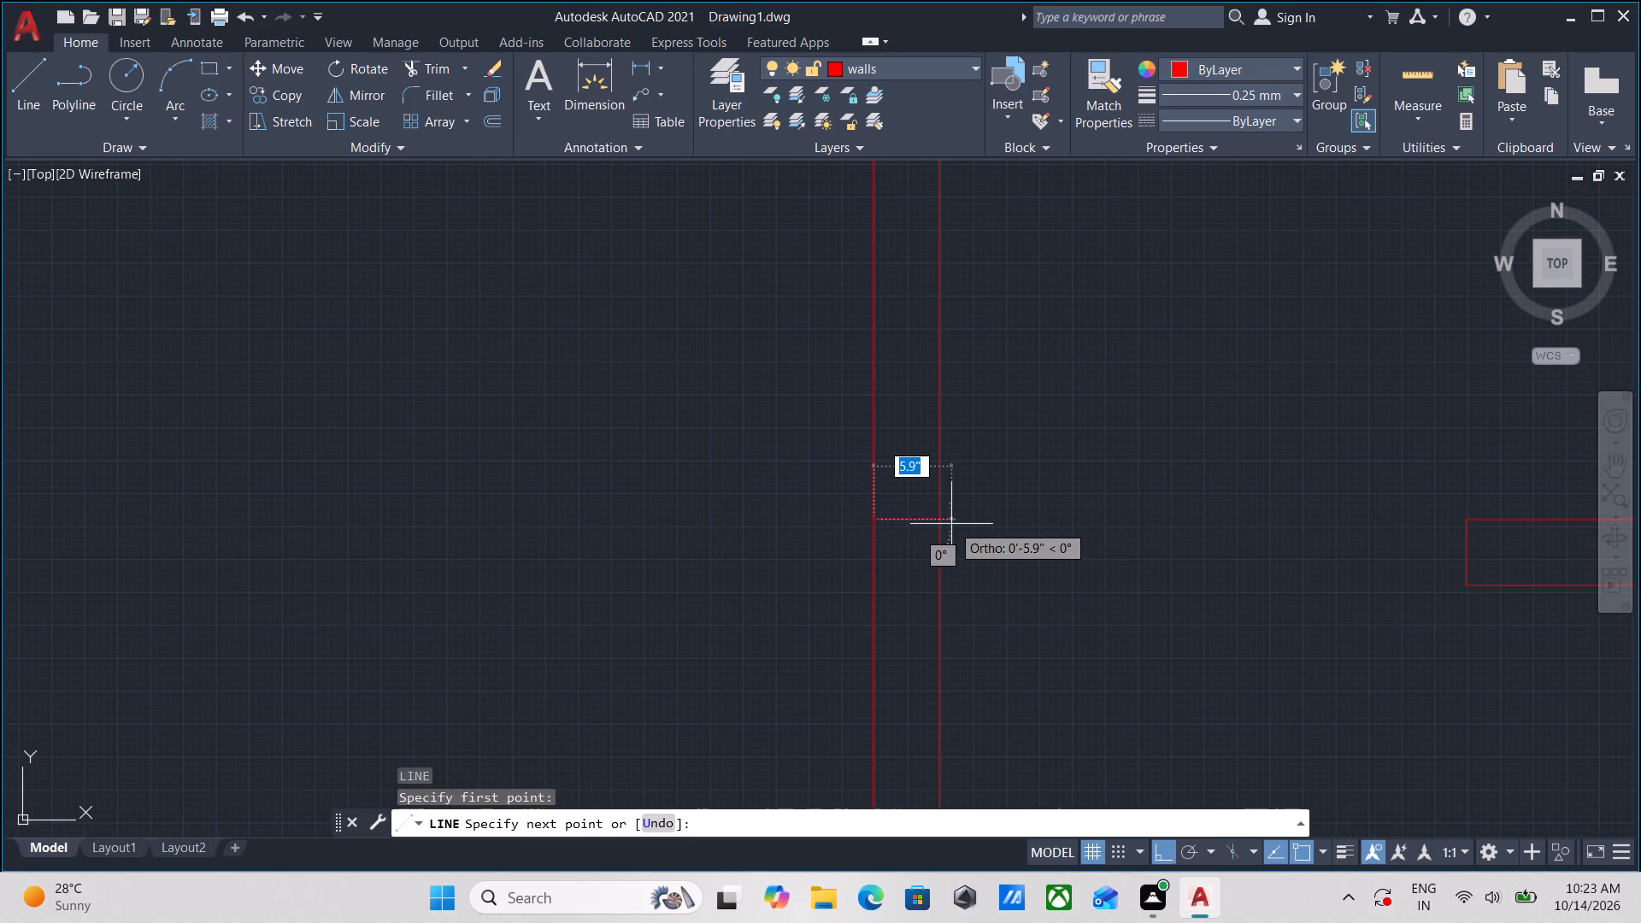
{"action": "left_click", "coordinate": [942, 524]}
{"action": "key", "text": "Escape"}
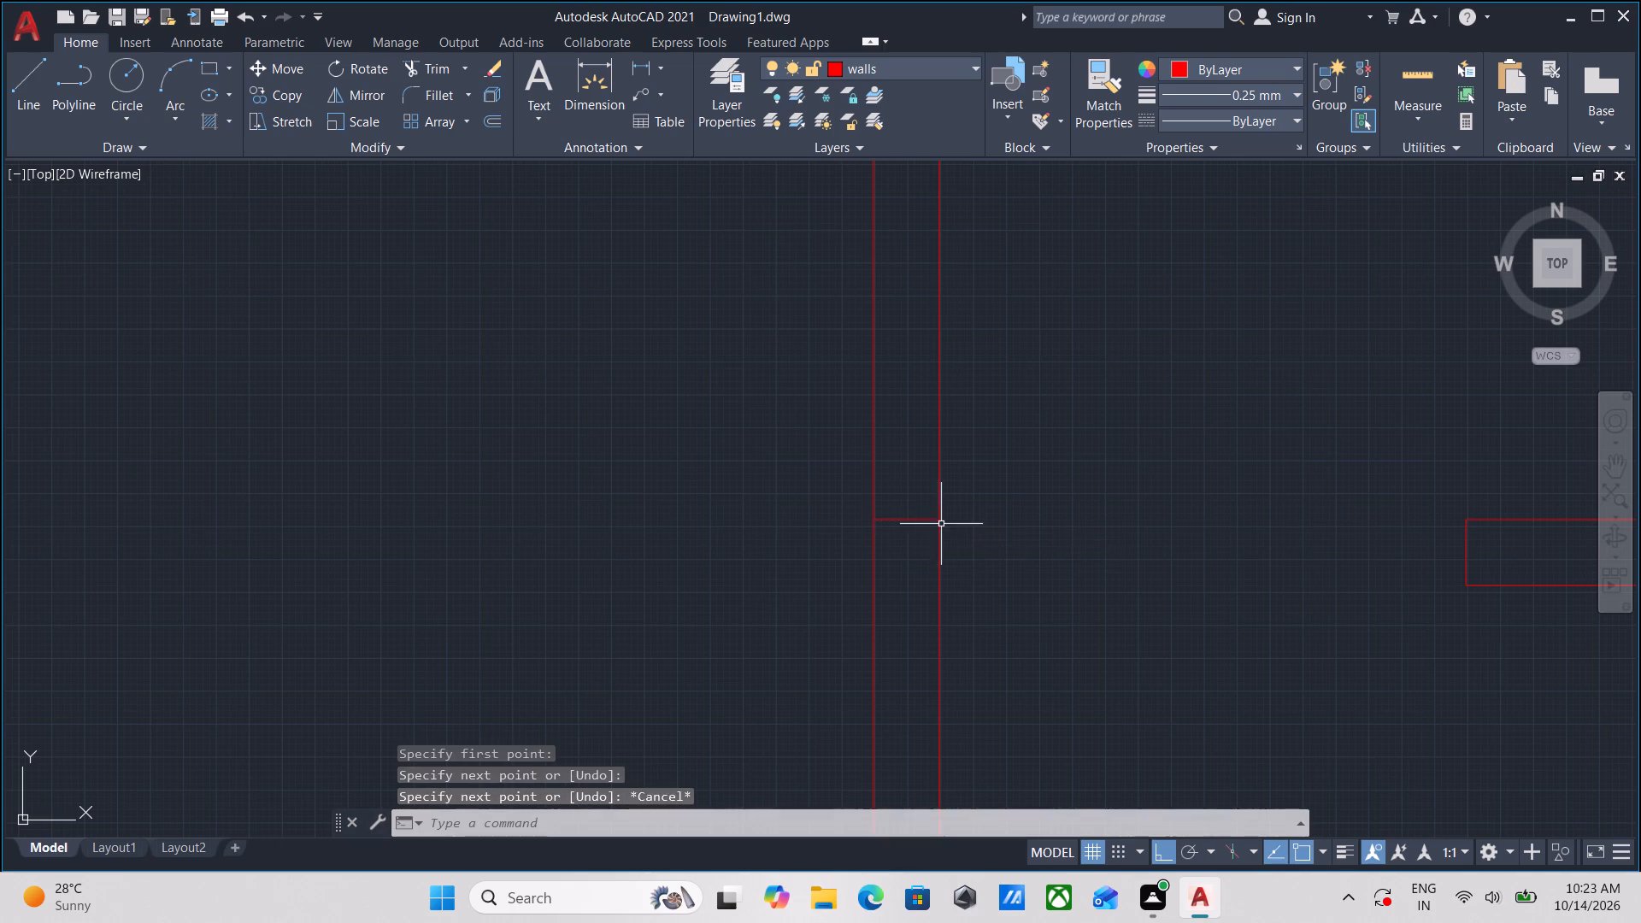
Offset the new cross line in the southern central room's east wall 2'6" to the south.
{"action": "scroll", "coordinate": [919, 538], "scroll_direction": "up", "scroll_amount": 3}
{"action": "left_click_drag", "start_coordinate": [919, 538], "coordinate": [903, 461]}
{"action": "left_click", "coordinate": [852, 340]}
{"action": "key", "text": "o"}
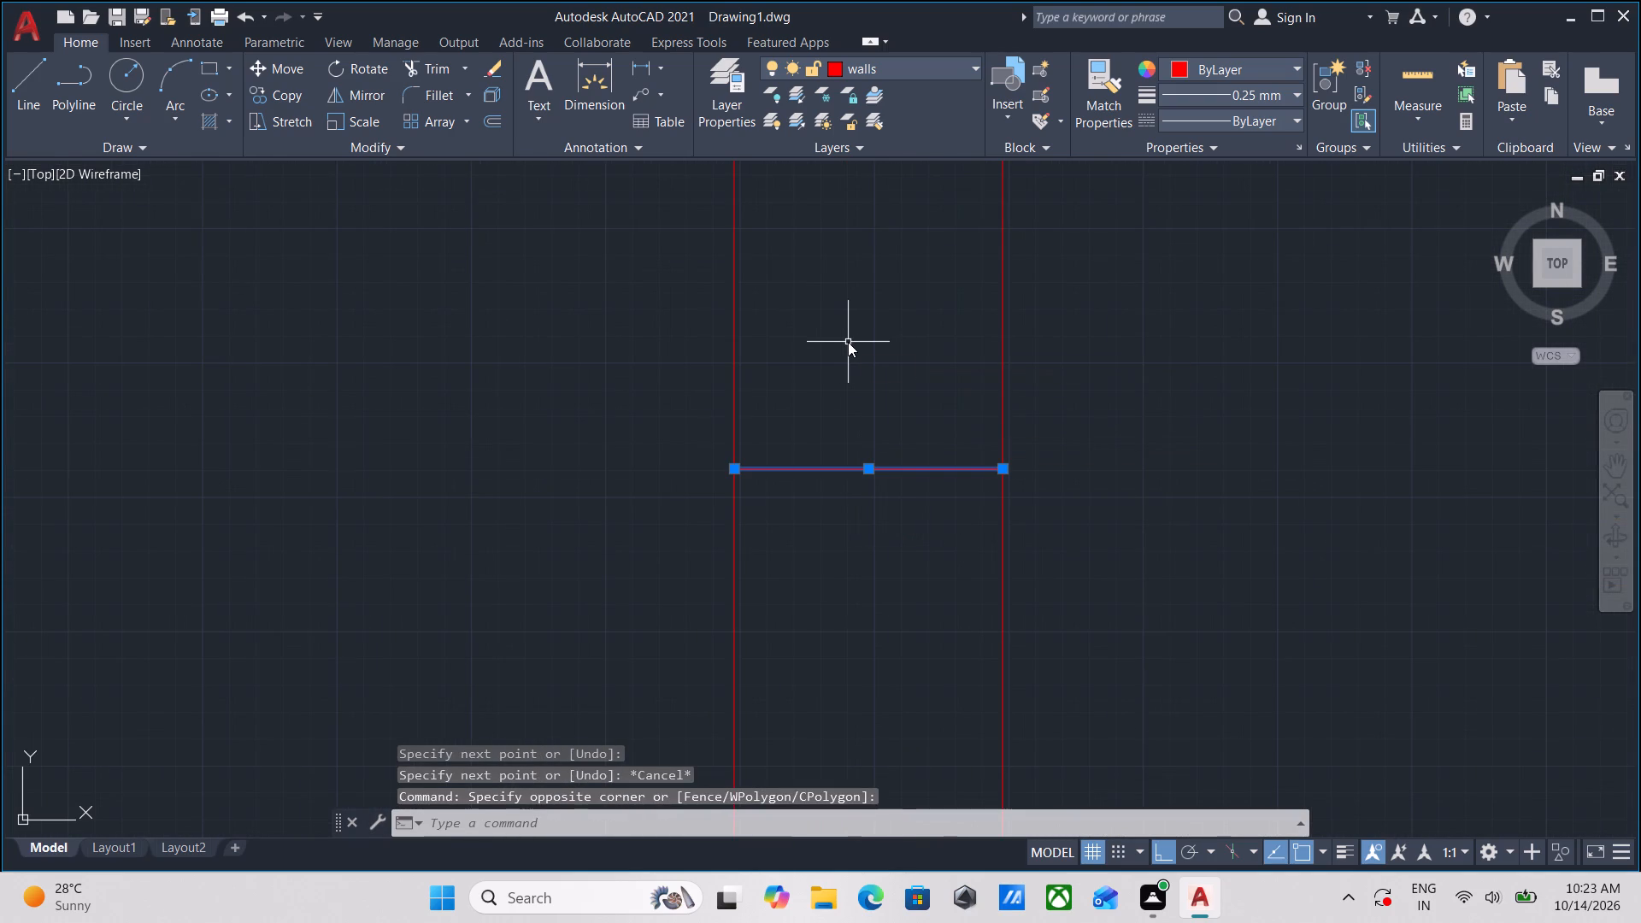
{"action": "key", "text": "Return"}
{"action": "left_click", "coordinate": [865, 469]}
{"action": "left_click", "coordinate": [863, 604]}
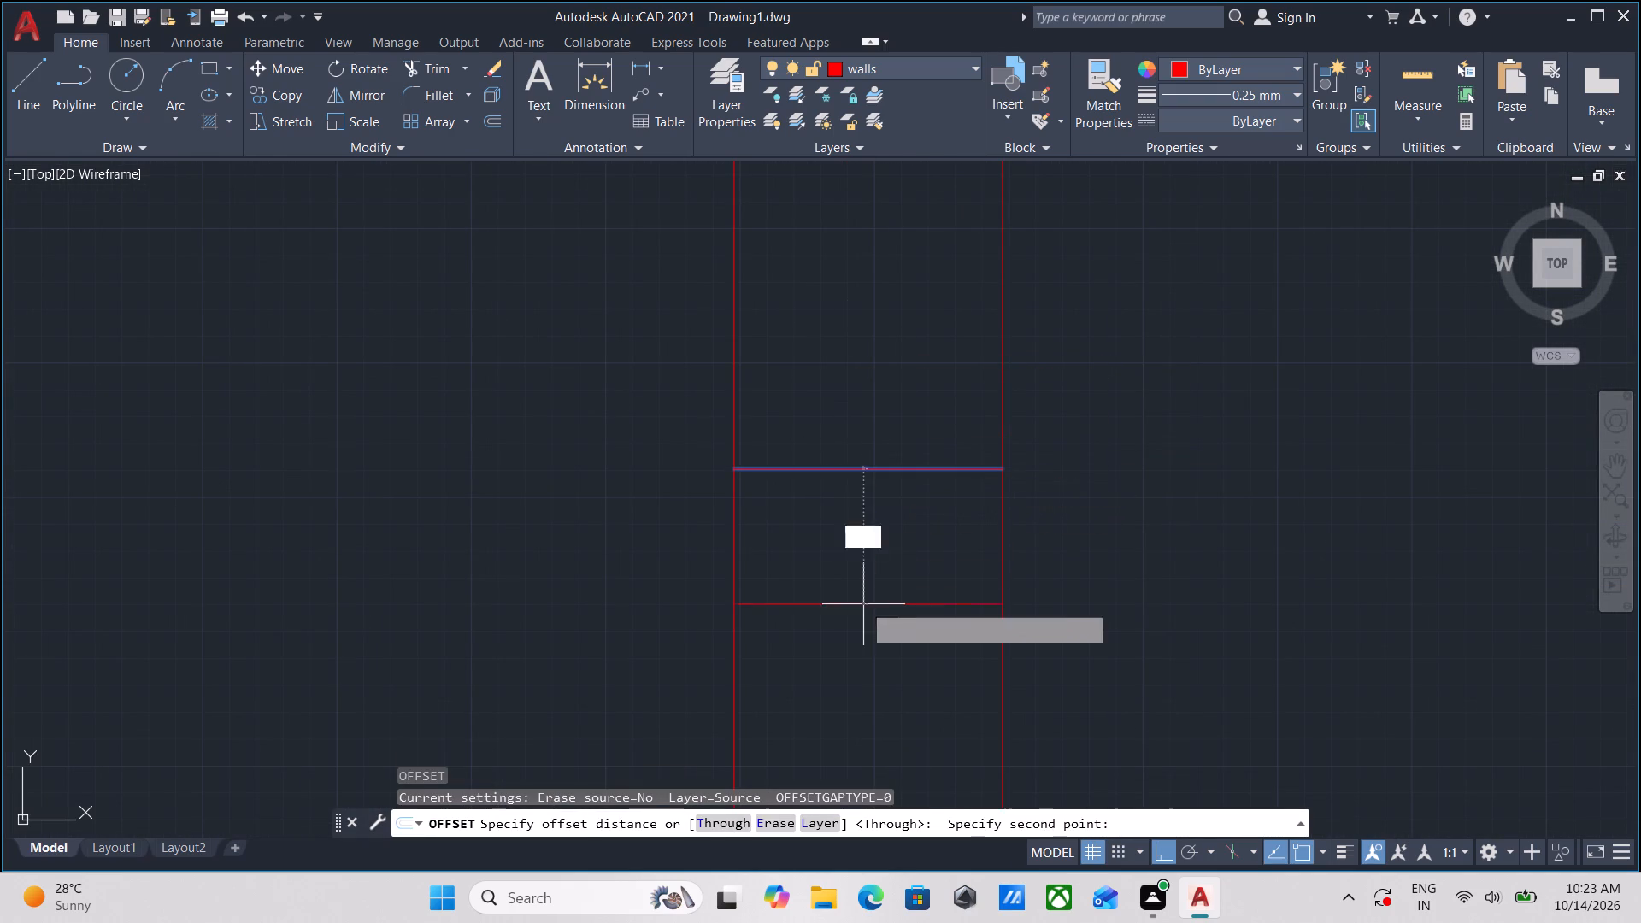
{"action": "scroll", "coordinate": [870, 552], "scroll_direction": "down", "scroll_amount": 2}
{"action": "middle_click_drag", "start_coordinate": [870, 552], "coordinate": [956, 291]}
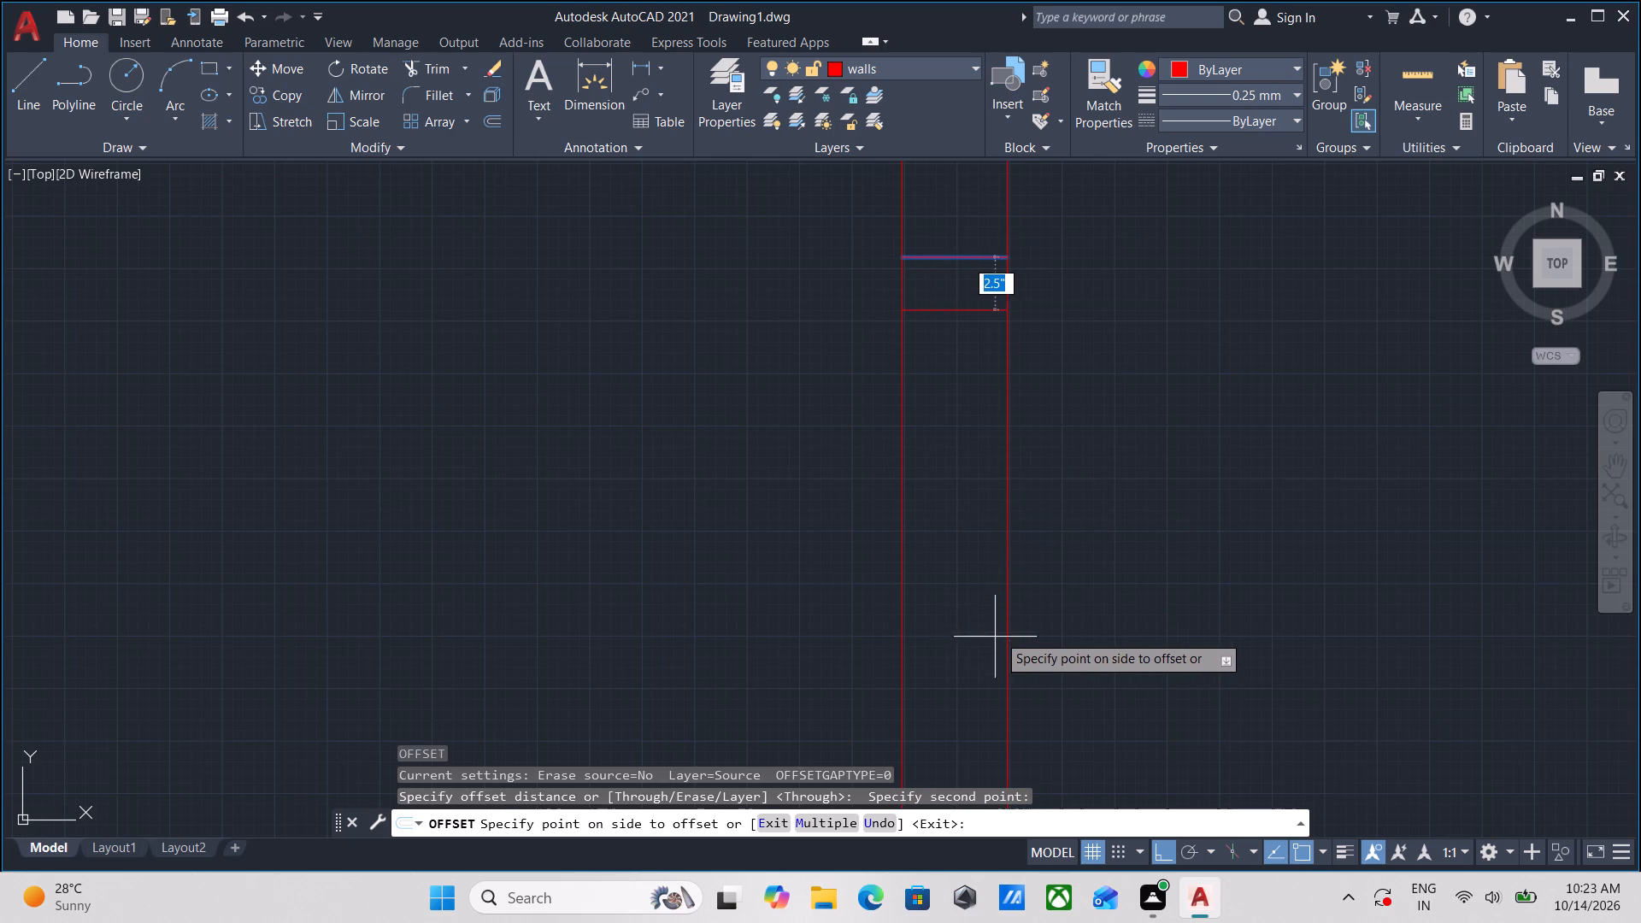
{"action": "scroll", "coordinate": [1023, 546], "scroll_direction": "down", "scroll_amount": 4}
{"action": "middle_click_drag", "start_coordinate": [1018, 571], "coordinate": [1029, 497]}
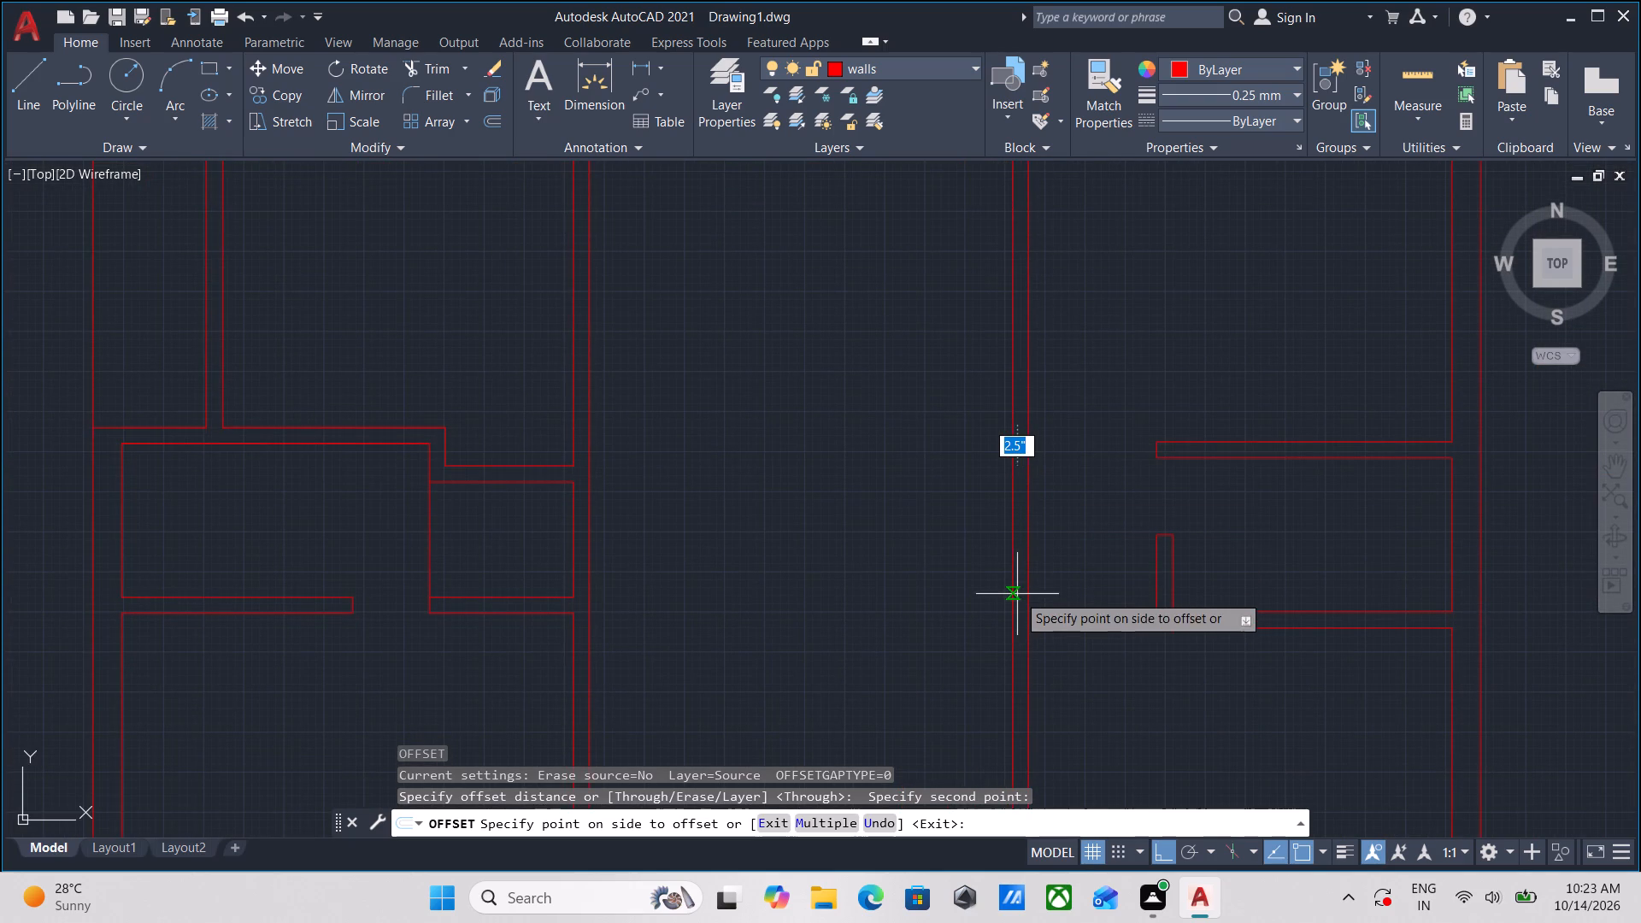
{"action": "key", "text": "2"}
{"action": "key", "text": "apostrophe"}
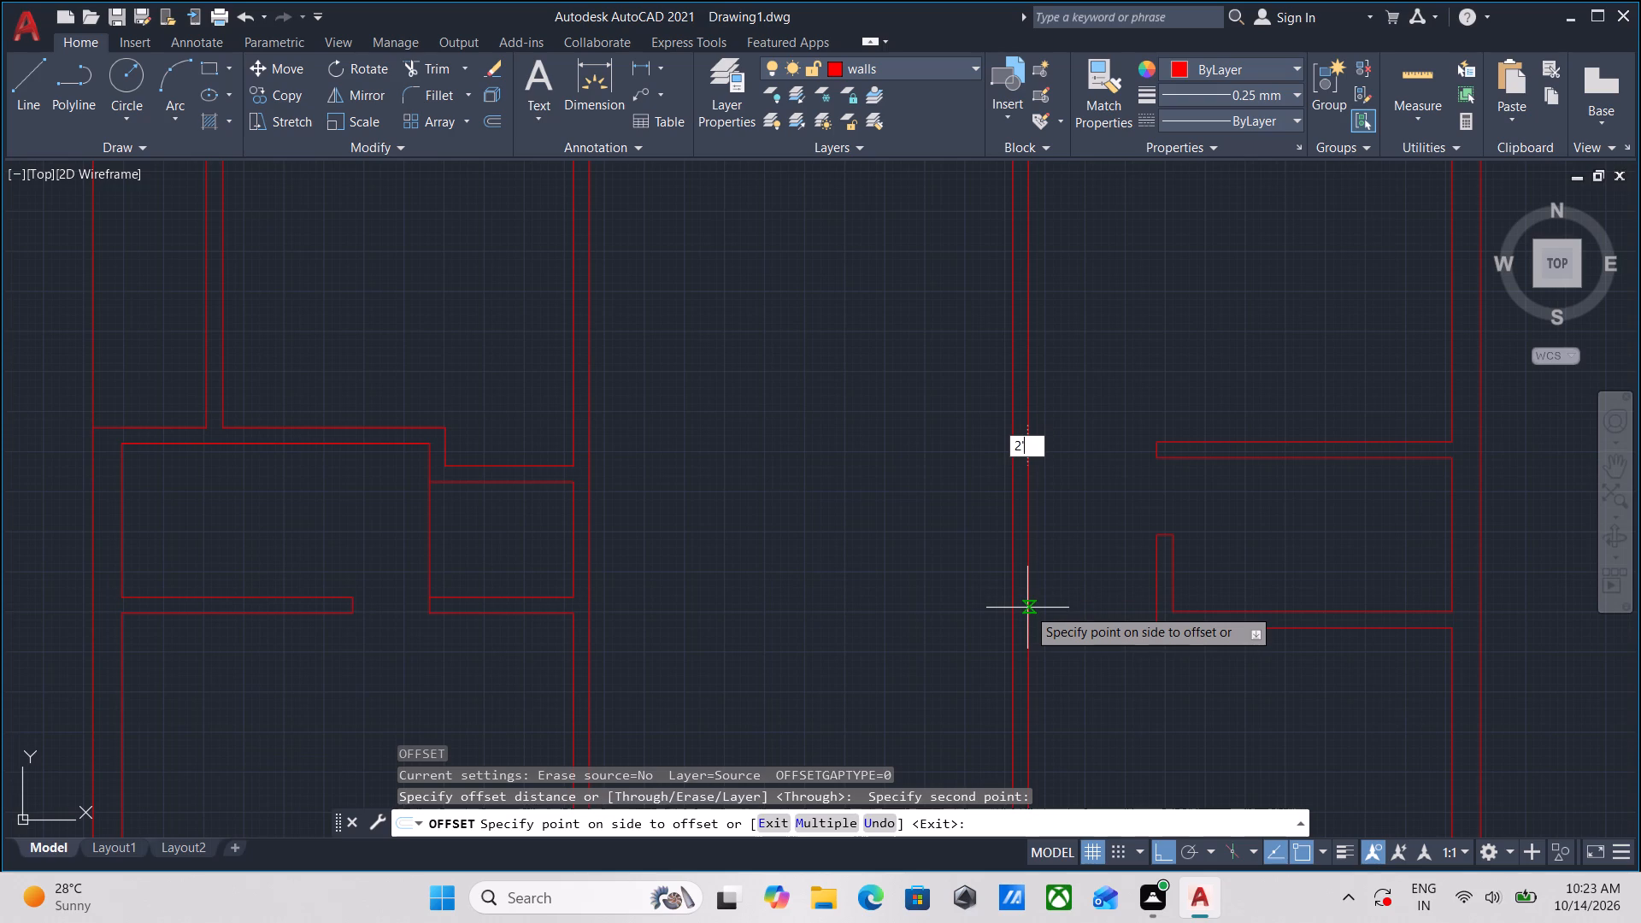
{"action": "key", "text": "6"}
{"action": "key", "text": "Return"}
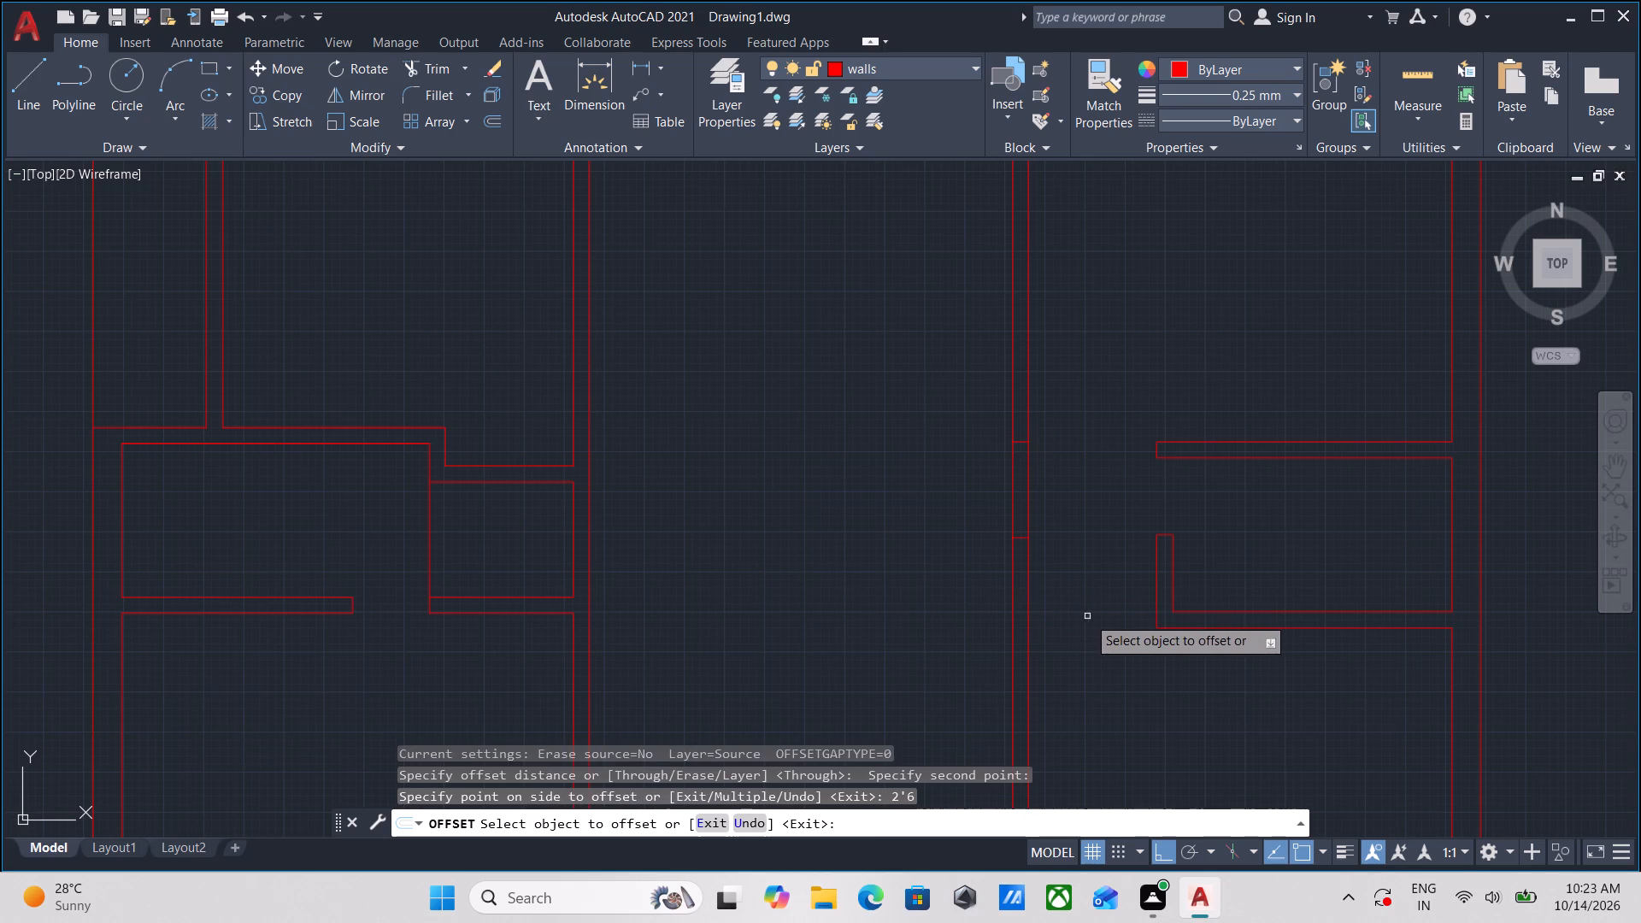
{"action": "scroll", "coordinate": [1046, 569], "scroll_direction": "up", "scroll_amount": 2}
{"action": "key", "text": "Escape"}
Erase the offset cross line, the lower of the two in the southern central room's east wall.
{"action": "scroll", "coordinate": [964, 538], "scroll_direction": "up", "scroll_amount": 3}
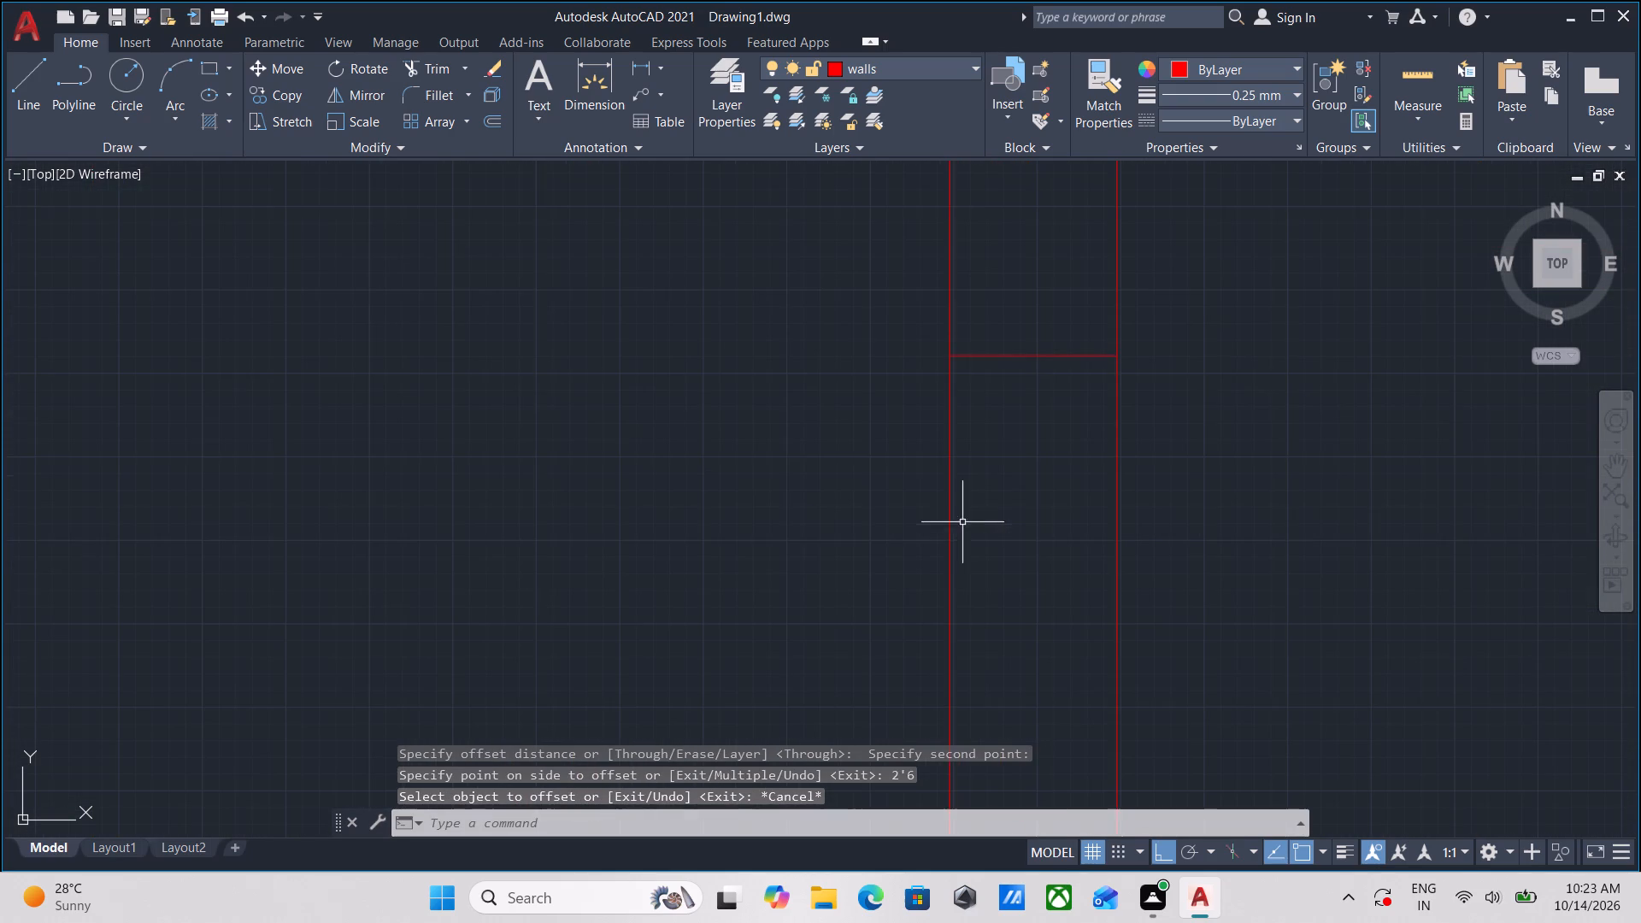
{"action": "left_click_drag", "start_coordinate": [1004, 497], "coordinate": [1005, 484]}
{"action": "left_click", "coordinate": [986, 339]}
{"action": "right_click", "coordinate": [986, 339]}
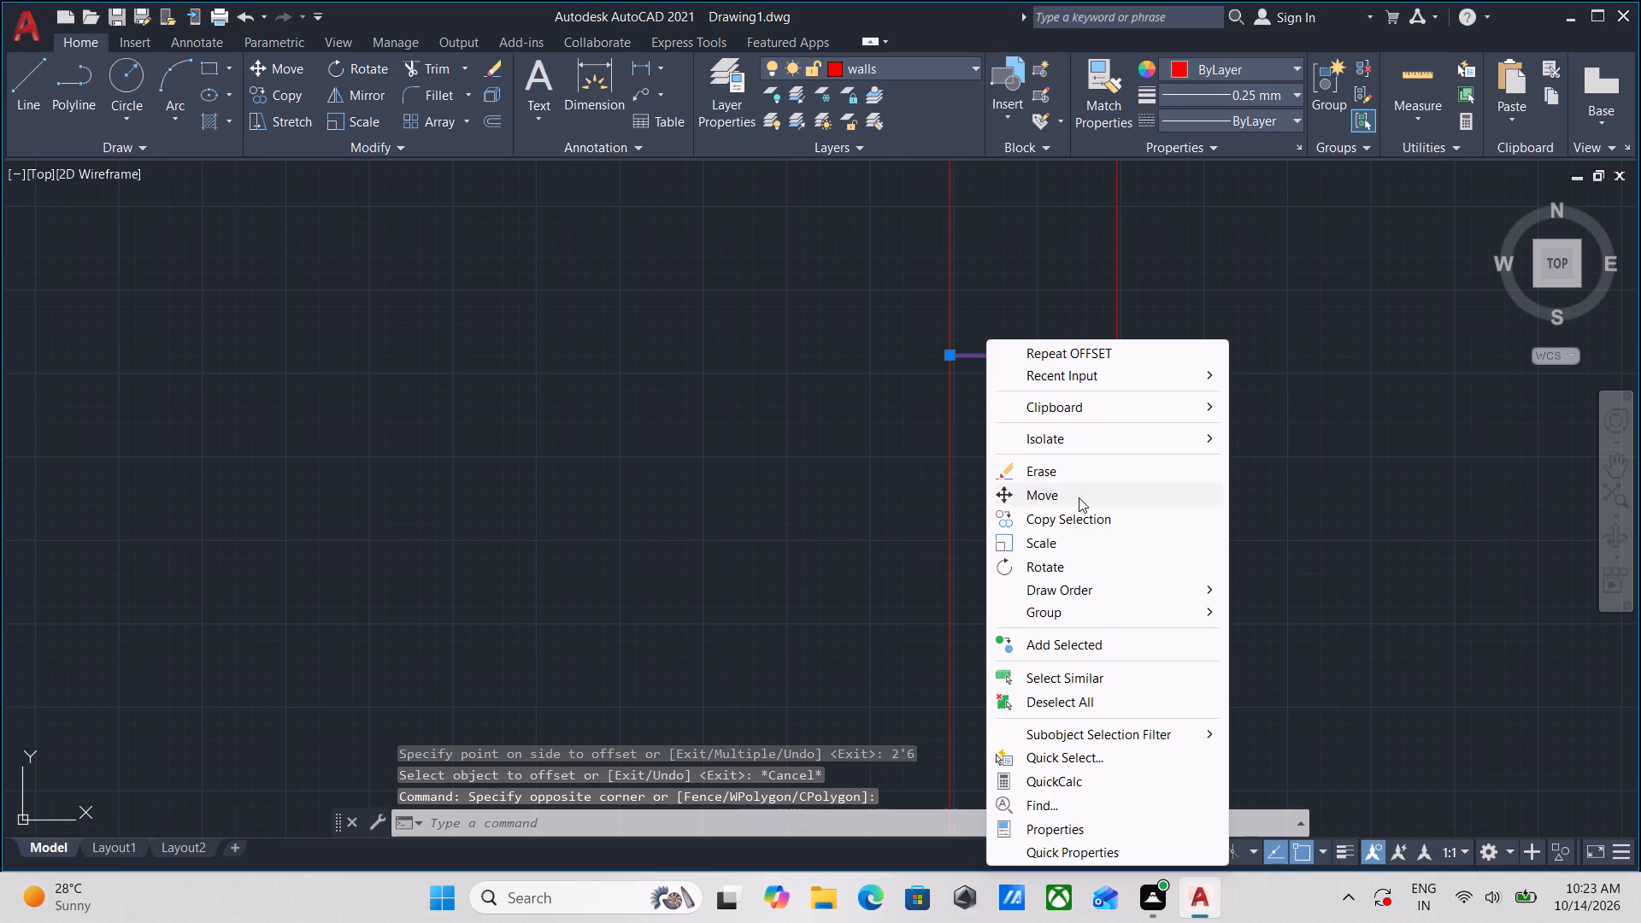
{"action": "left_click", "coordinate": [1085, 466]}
Offset the remaining cross line in the southern central room's east wall 3' to the south.
{"action": "scroll", "coordinate": [1087, 409], "scroll_direction": "down", "scroll_amount": 3}
{"action": "middle_click_drag", "start_coordinate": [1076, 447], "coordinate": [1056, 639]}
{"action": "scroll", "coordinate": [1049, 388], "scroll_direction": "up", "scroll_amount": 3}
{"action": "left_click", "coordinate": [1050, 273]}
{"action": "left_click", "coordinate": [1027, 191]}
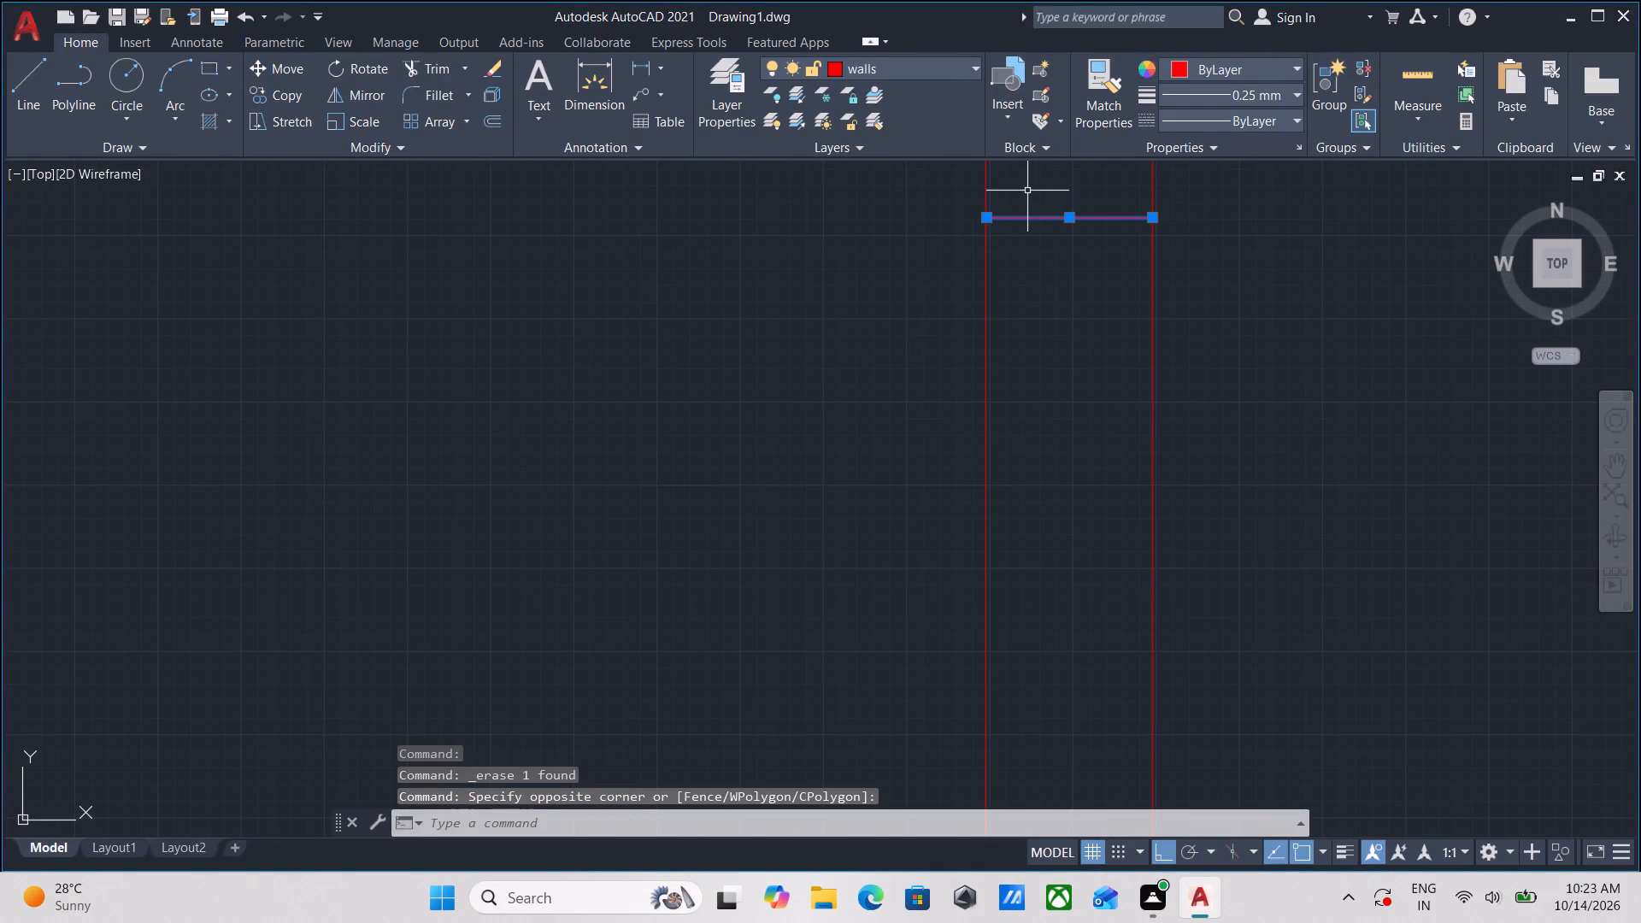
{"action": "key", "text": "o"}
{"action": "key", "text": "Return"}
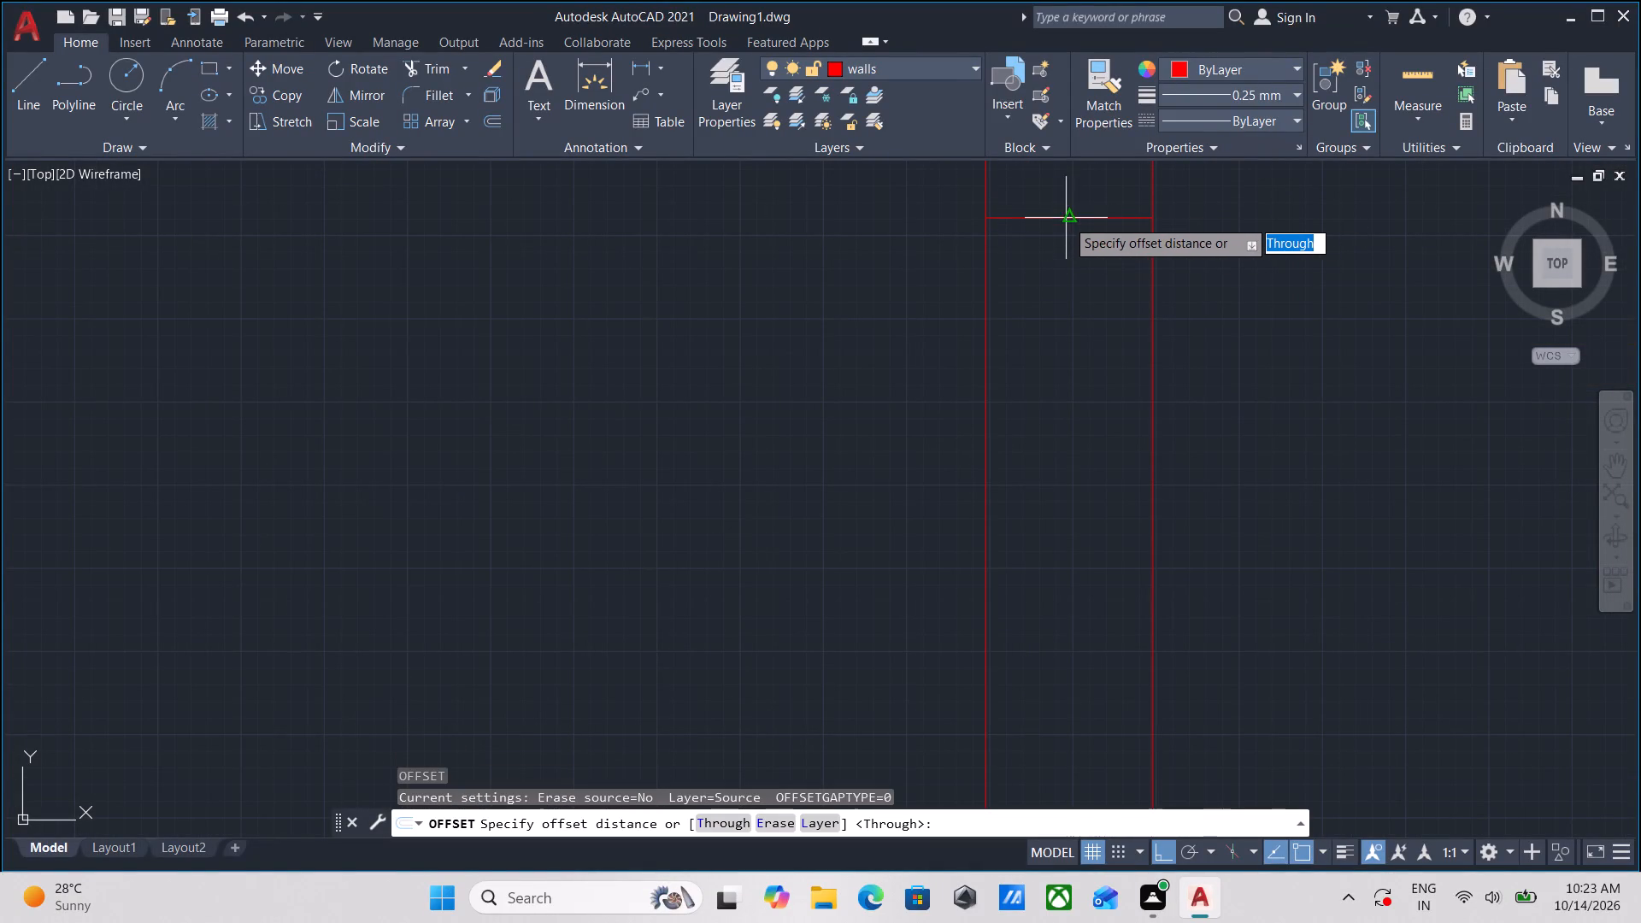
{"action": "left_click", "coordinate": [1065, 220]}
{"action": "left_click", "coordinate": [1067, 476]}
{"action": "scroll", "coordinate": [1069, 435], "scroll_direction": "down", "scroll_amount": 2}
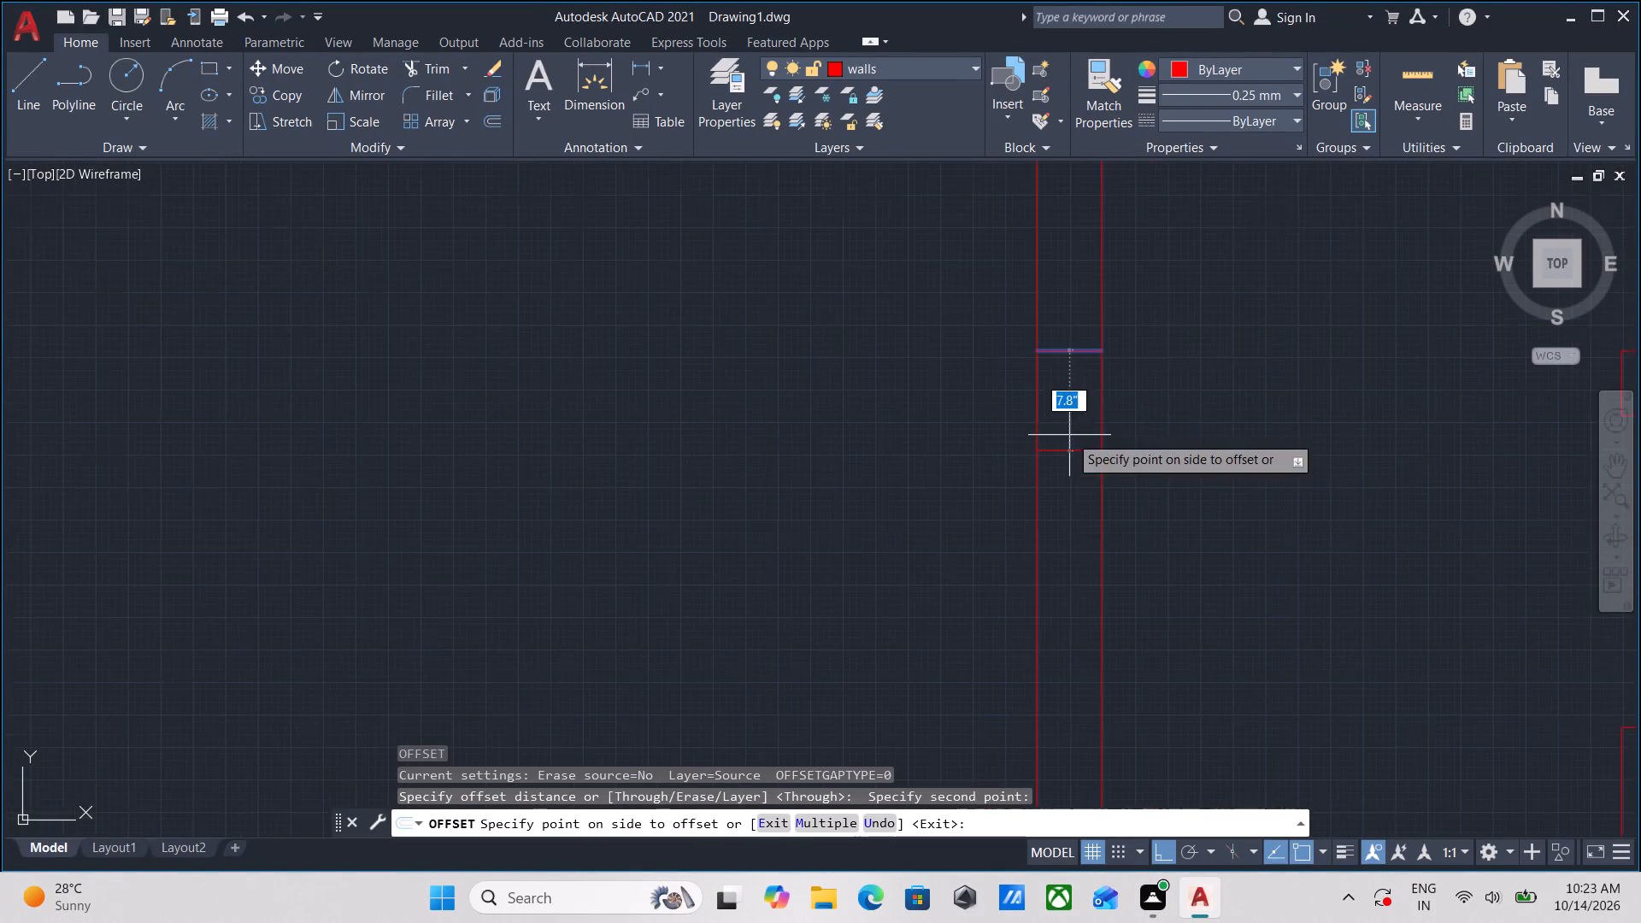
{"action": "middle_click_drag", "start_coordinate": [1069, 435], "coordinate": [1100, 332]}
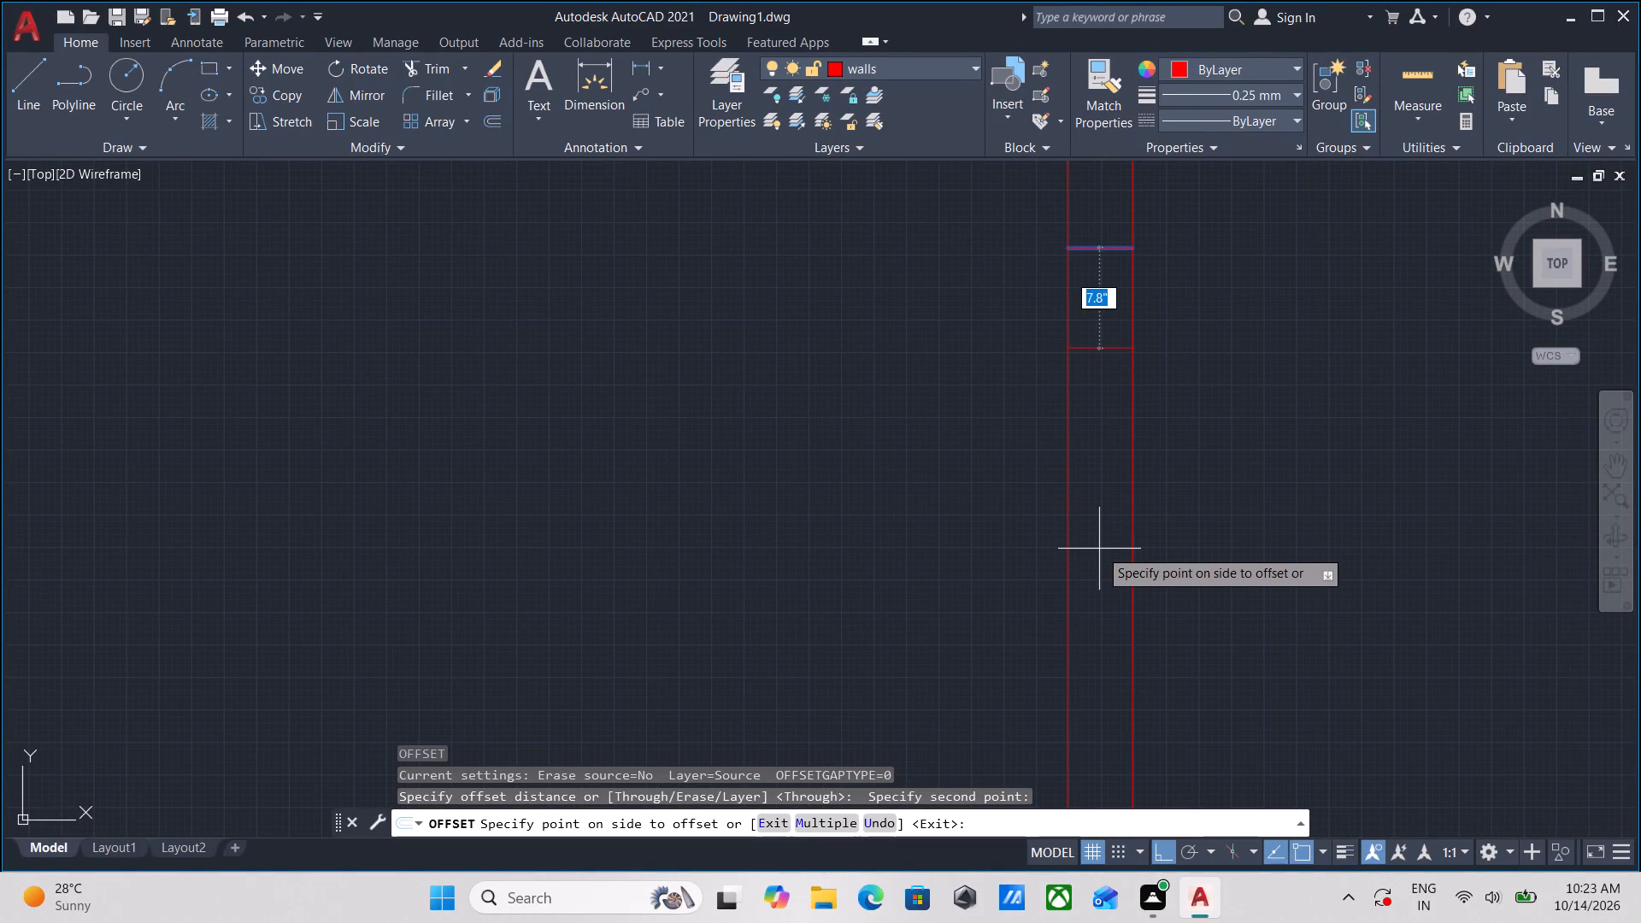
{"action": "key", "text": "3"}
{"action": "key", "text": "apostrophe"}
{"action": "key", "text": "Return"}
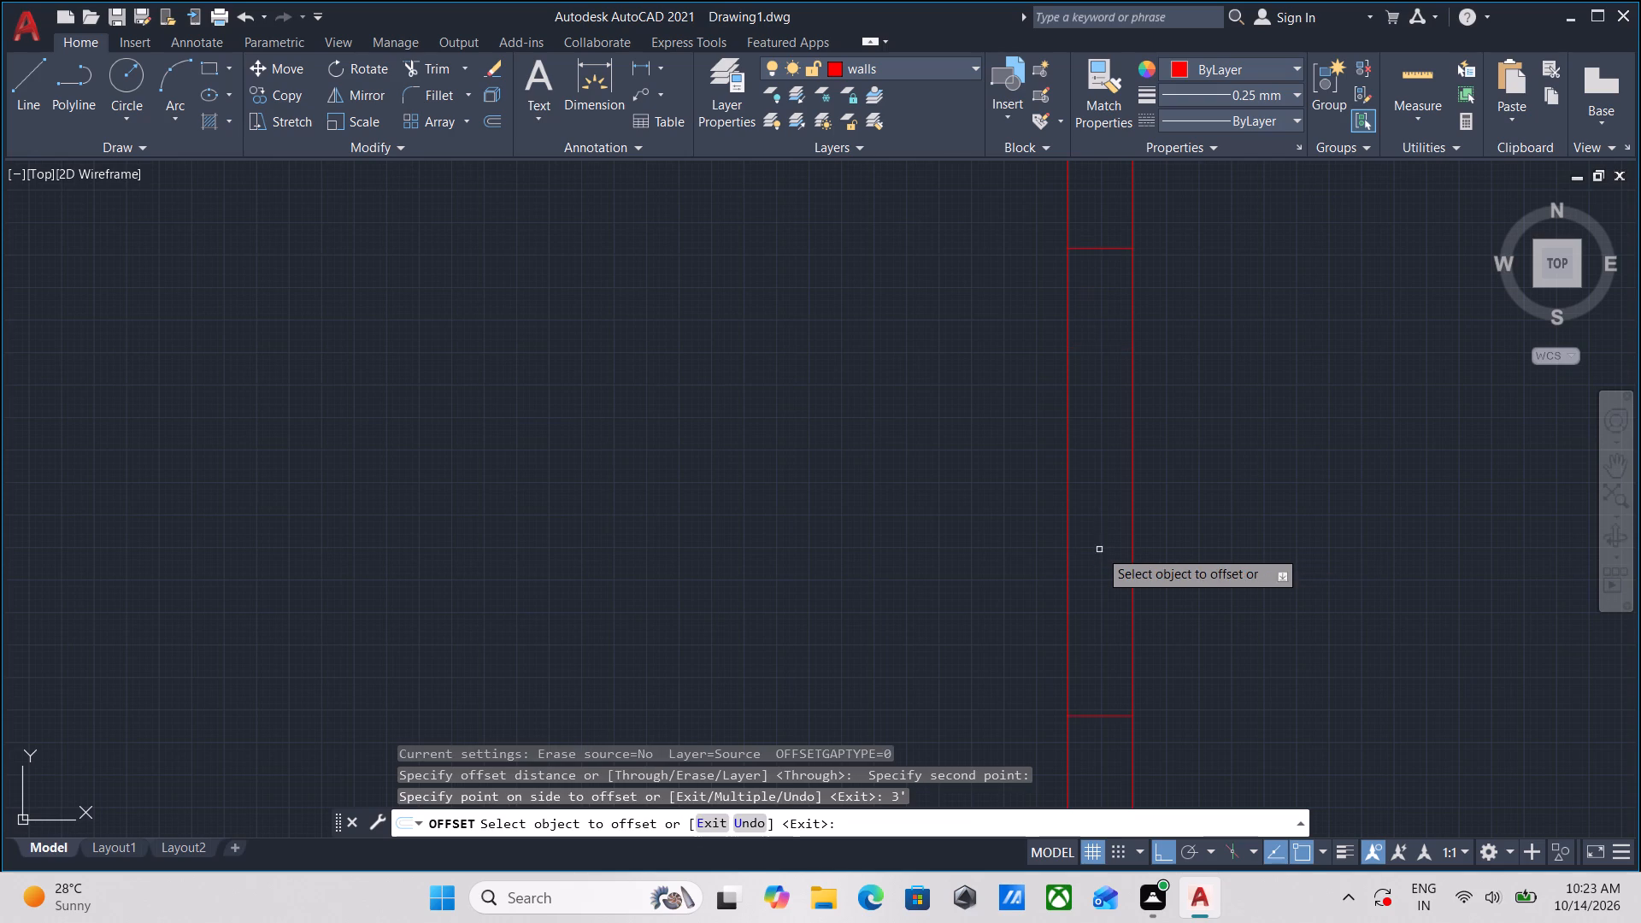
{"action": "scroll", "coordinate": [1143, 533], "scroll_direction": "down", "scroll_amount": 4}
{"action": "middle_click_drag", "start_coordinate": [1204, 527], "coordinate": [1161, 458]}
{"action": "scroll", "coordinate": [1151, 475], "scroll_direction": "up", "scroll_amount": 2}
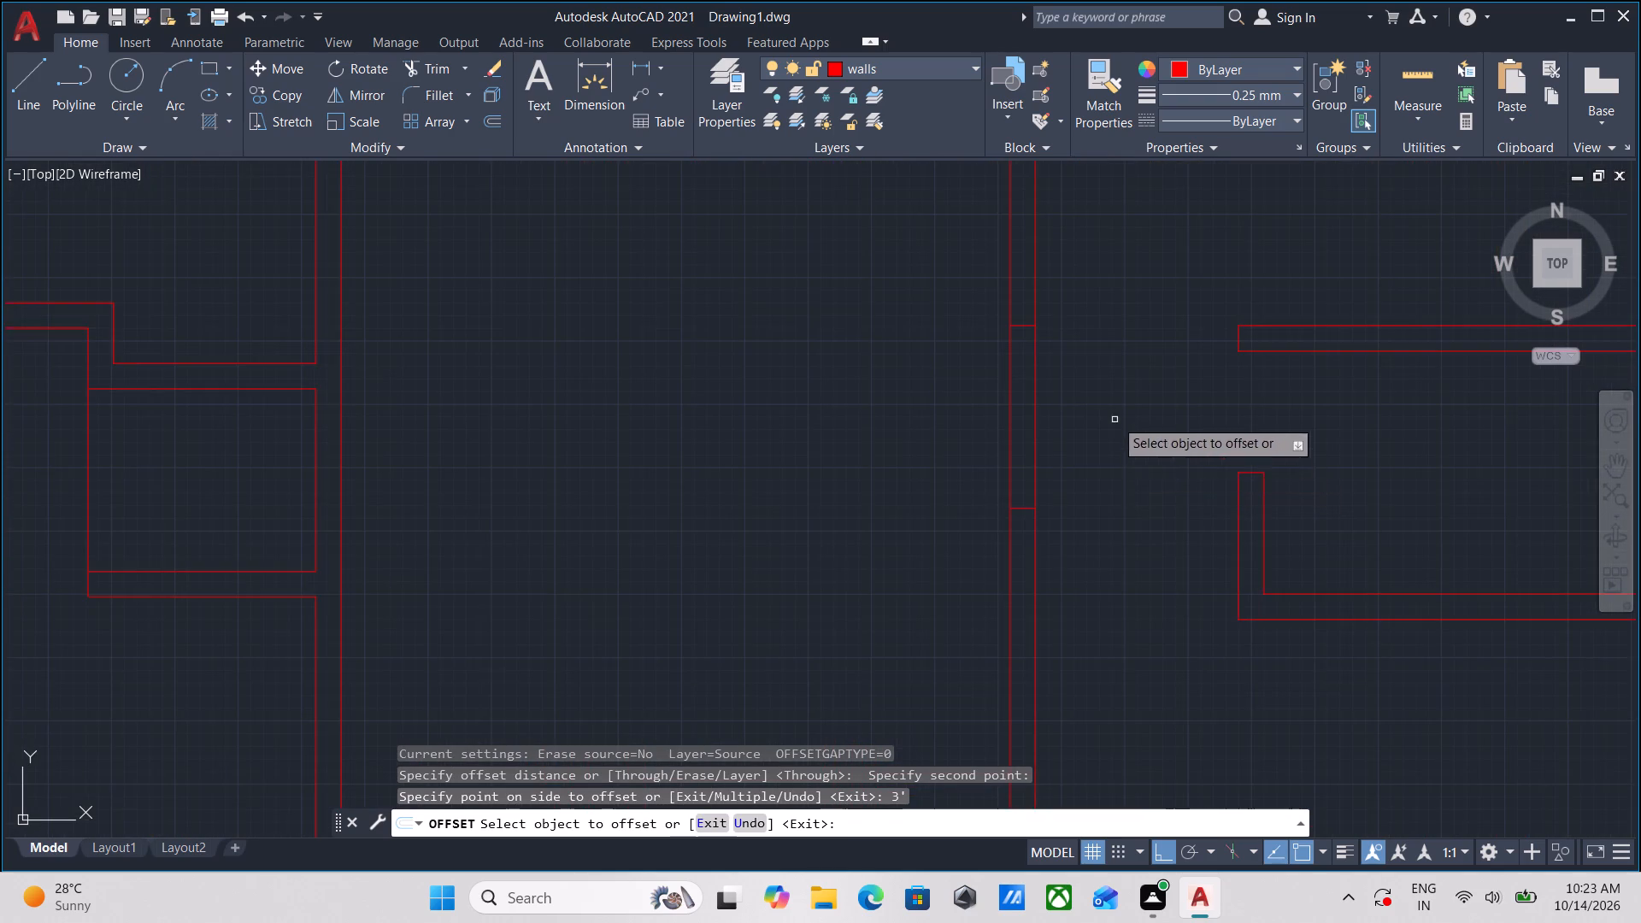
{"action": "middle_click_drag", "start_coordinate": [1114, 418], "coordinate": [1114, 458]}
{"action": "key", "text": "Escape"}
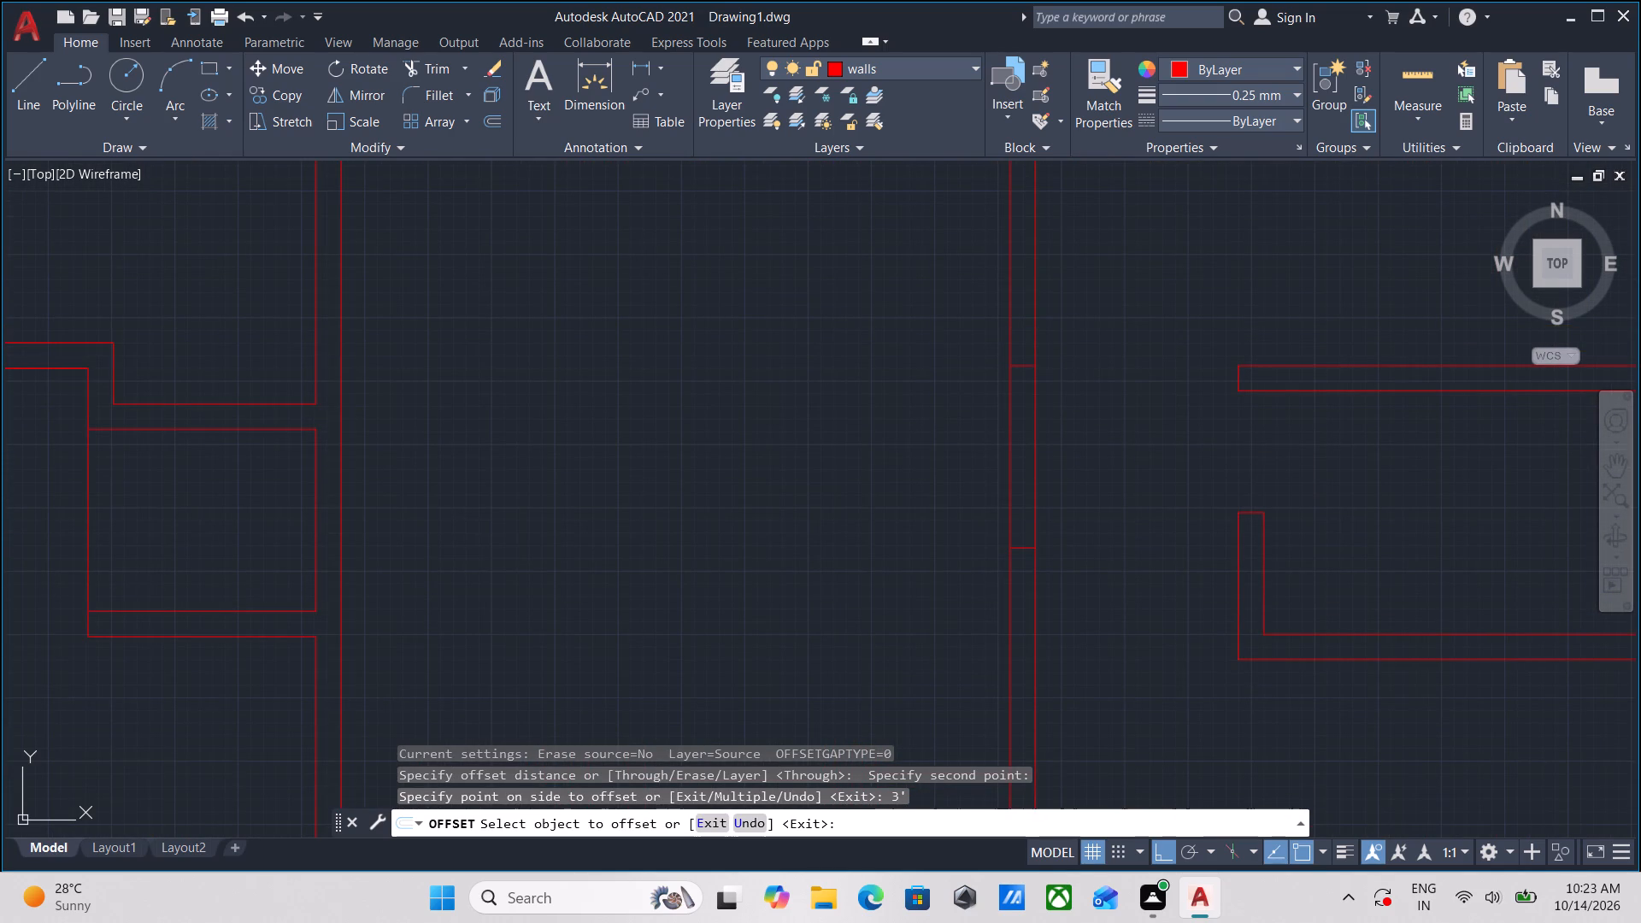
Trim both faces of the southern central room's east wall between the two cross lines to cut the door opening.
{"action": "type", "text": "tr"}
{"action": "key", "text": "Return"}
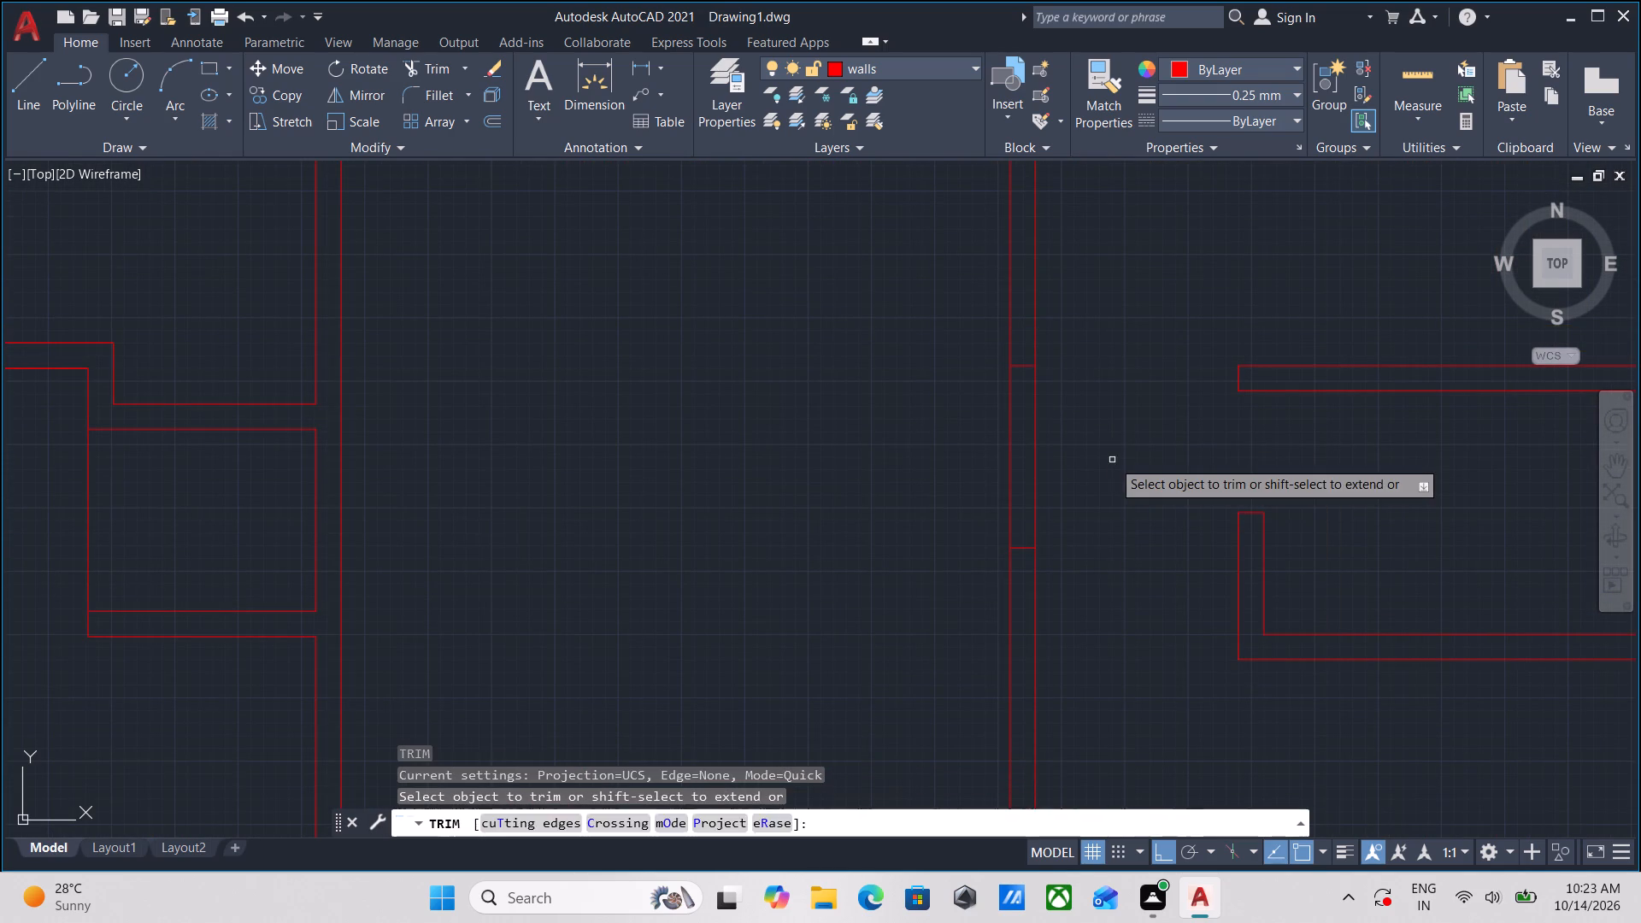
{"action": "left_click", "coordinate": [1112, 460]}
{"action": "left_click", "coordinate": [890, 447]}
{"action": "scroll", "coordinate": [830, 462], "scroll_direction": "down", "scroll_amount": 2}
{"action": "middle_click_drag", "start_coordinate": [830, 462], "coordinate": [855, 464]}
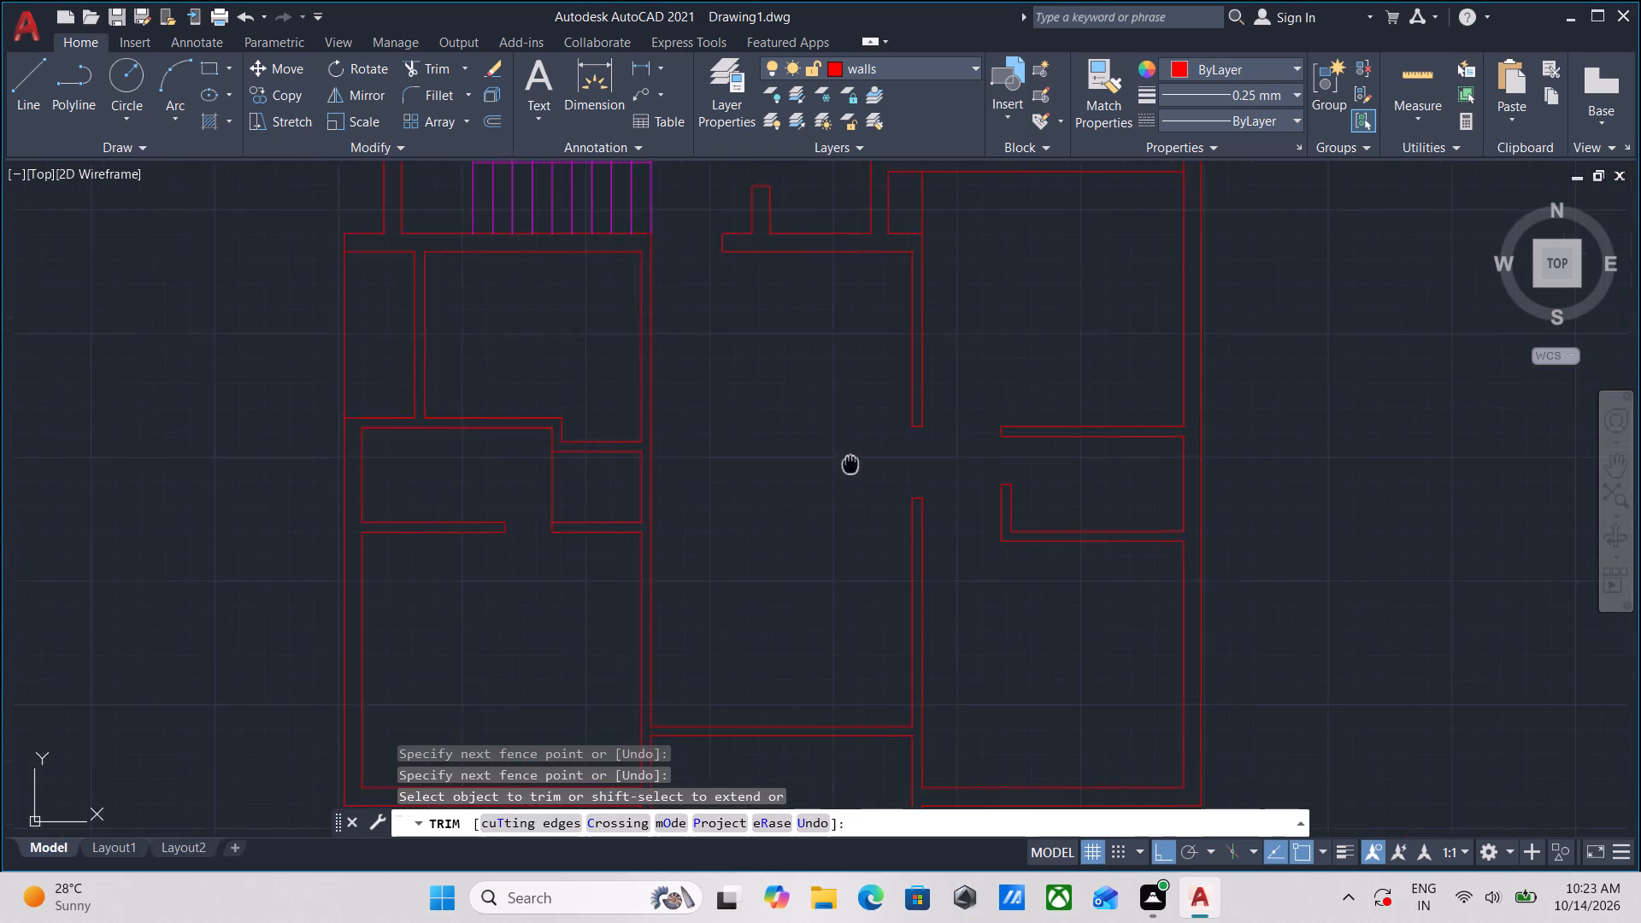
{"action": "middle_click_drag", "start_coordinate": [855, 464], "coordinate": [904, 464]}
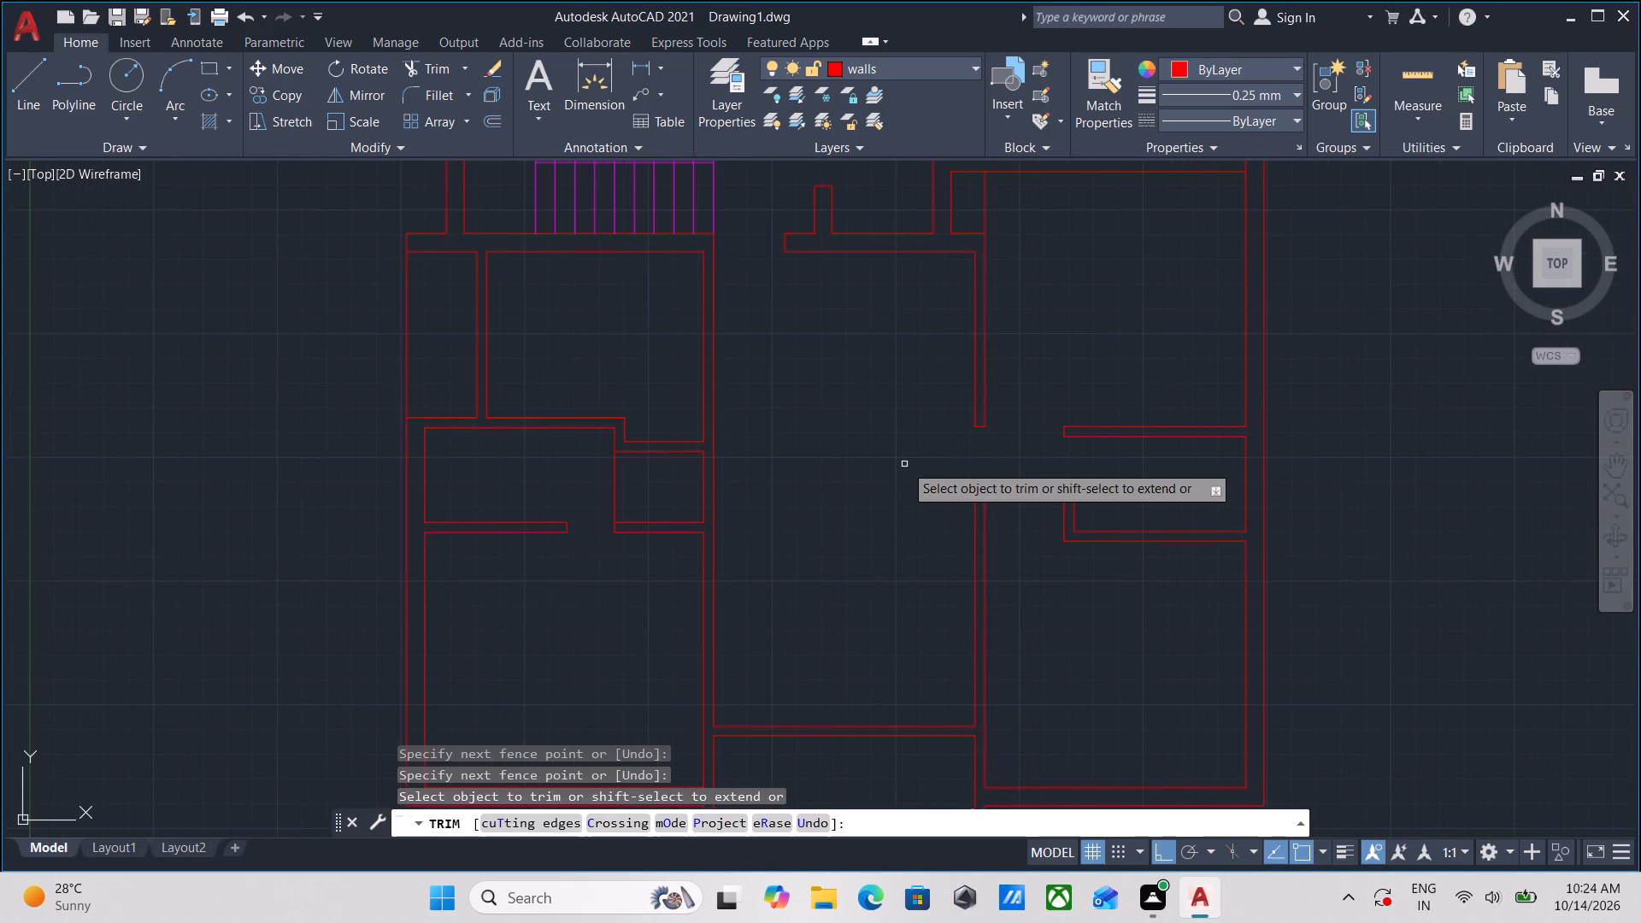
{"action": "scroll", "coordinate": [904, 464], "scroll_direction": "down", "scroll_amount": 1}
{"action": "middle_click_drag", "start_coordinate": [904, 464], "coordinate": [909, 448]}
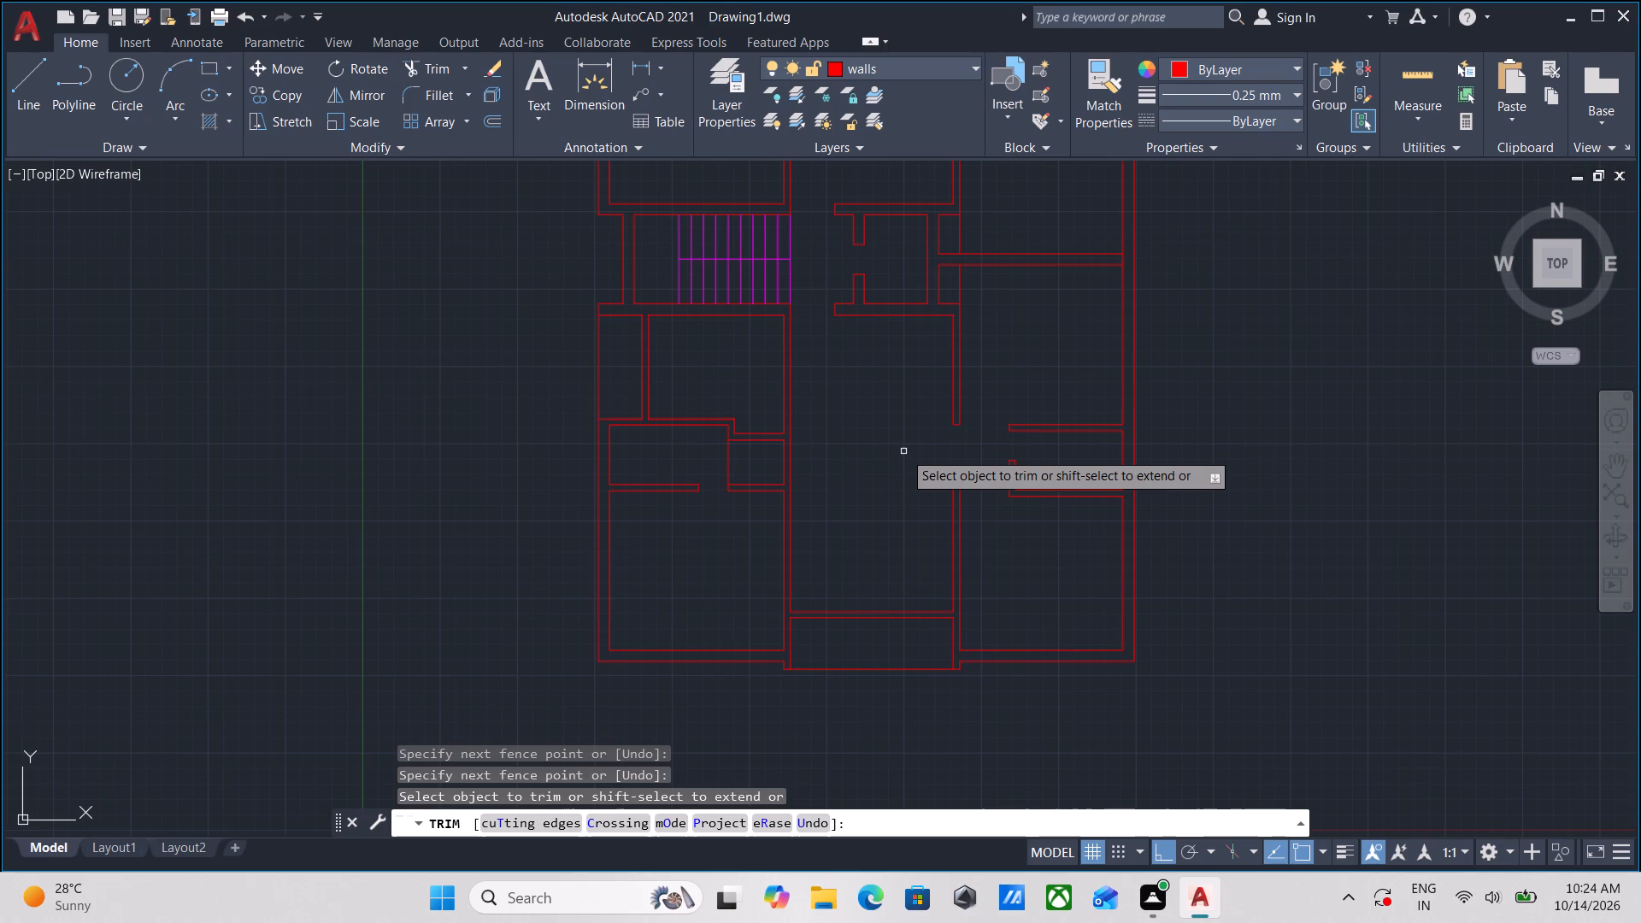
{"action": "middle_click_drag", "start_coordinate": [903, 451], "coordinate": [873, 489]}
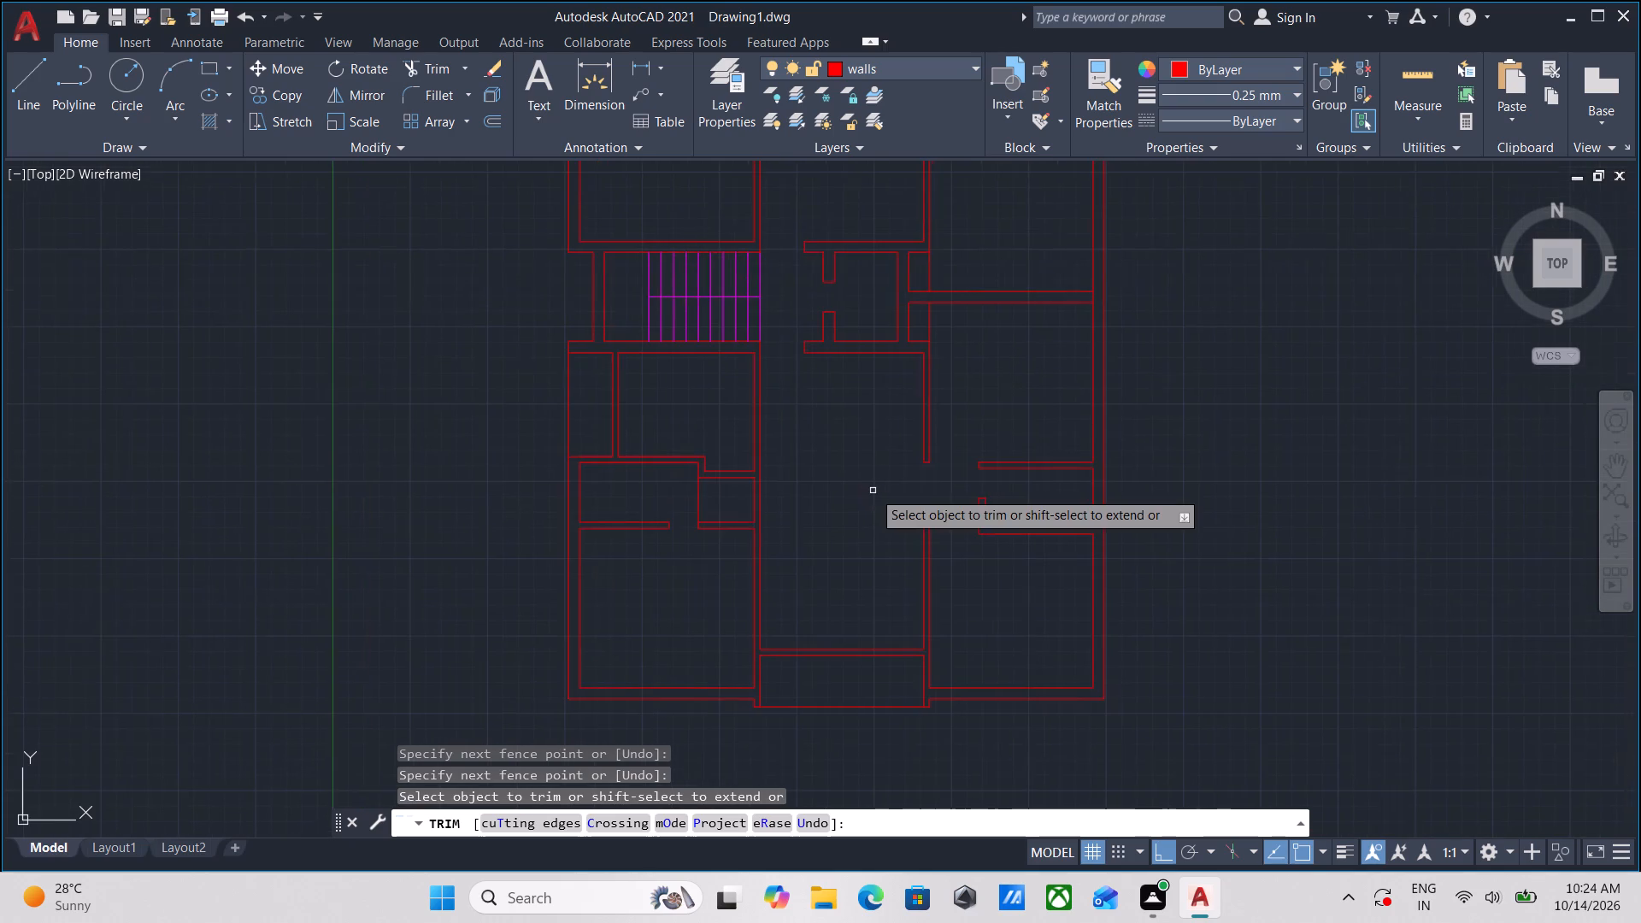
{"action": "key", "text": "Escape"}
Draw a line across the southern central room's west wall, from the southwest bedroom's inner northeast corner to the wall's east face.
{"action": "scroll", "coordinate": [947, 614], "scroll_direction": "up", "scroll_amount": 1}
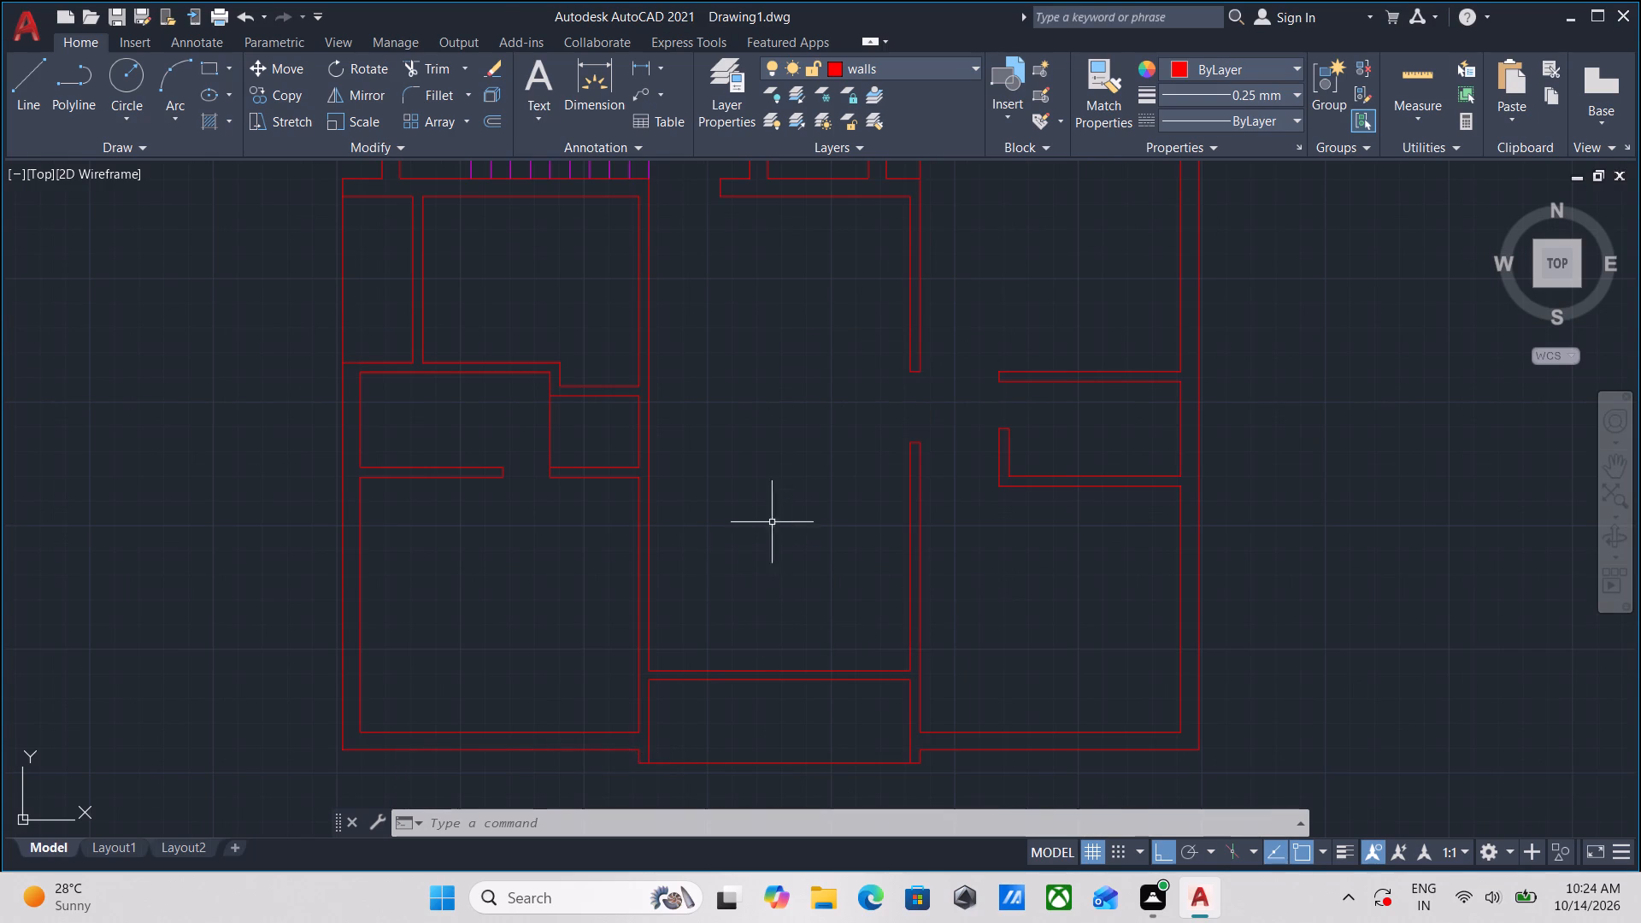
{"action": "scroll", "coordinate": [653, 498], "scroll_direction": "up", "scroll_amount": 2}
{"action": "middle_click_drag", "start_coordinate": [652, 494], "coordinate": [648, 523]}
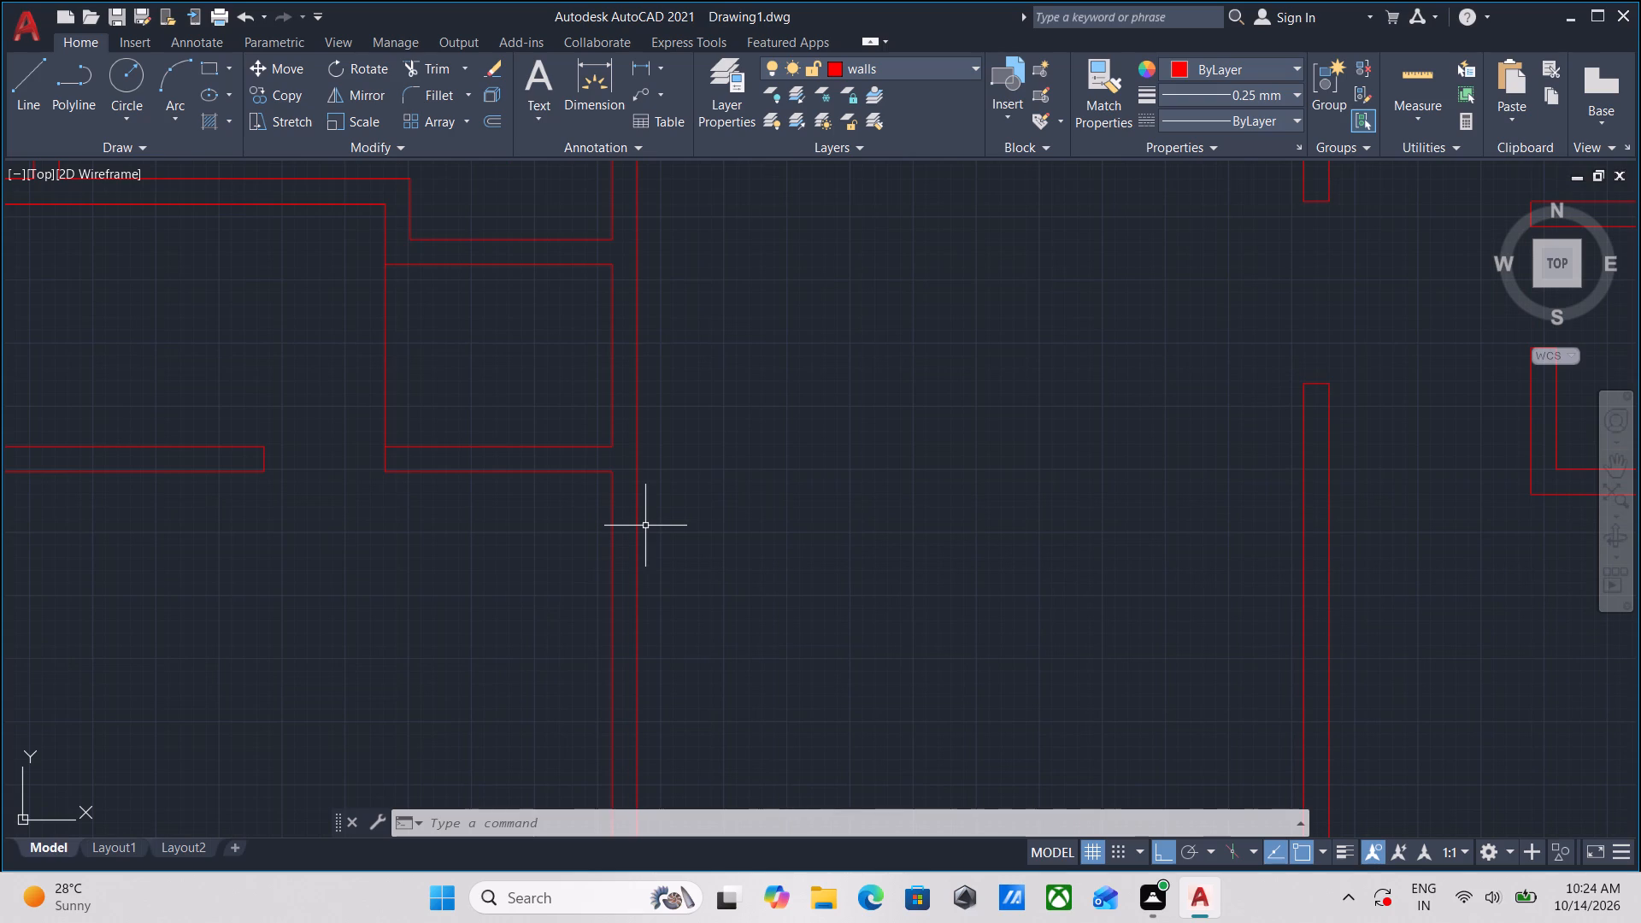
{"action": "key", "text": "l"}
{"action": "key", "text": "Return"}
{"action": "scroll", "coordinate": [611, 471], "scroll_direction": "up", "scroll_amount": 1}
{"action": "left_click", "coordinate": [611, 470]}
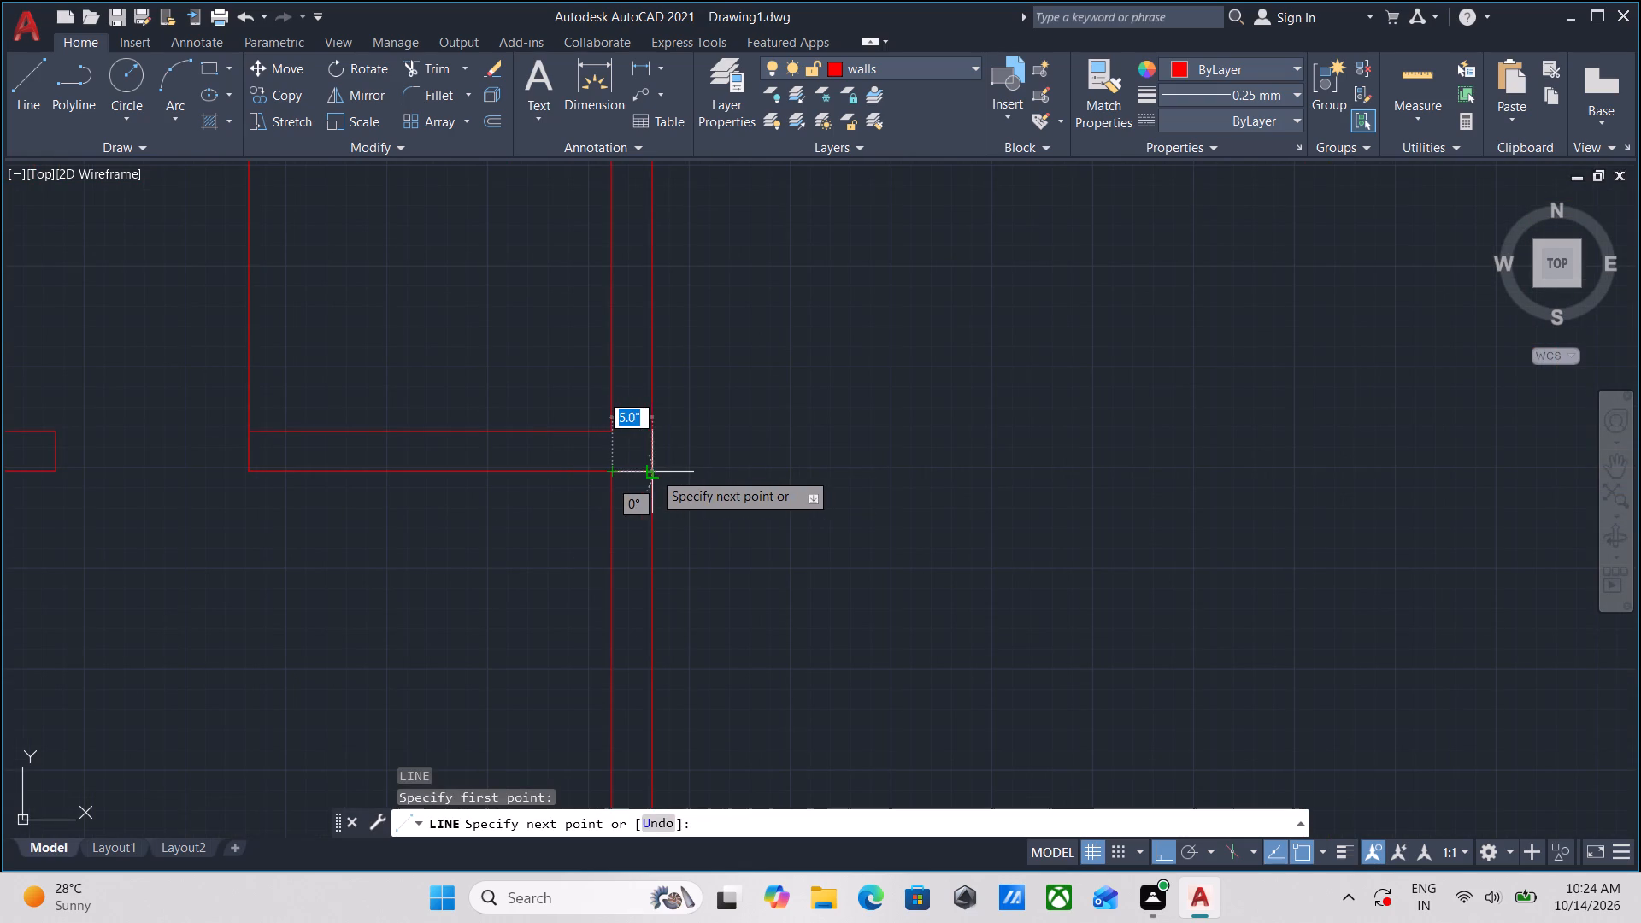
{"action": "left_click", "coordinate": [653, 472]}
{"action": "scroll", "coordinate": [653, 472], "scroll_direction": "up", "scroll_amount": 3}
{"action": "key", "text": "Escape"}
Offset the cross line in the southern central room's west wall 3'4" to the south.
{"action": "left_click_drag", "start_coordinate": [609, 524], "coordinate": [602, 493]}
{"action": "left_click", "coordinate": [573, 408]}
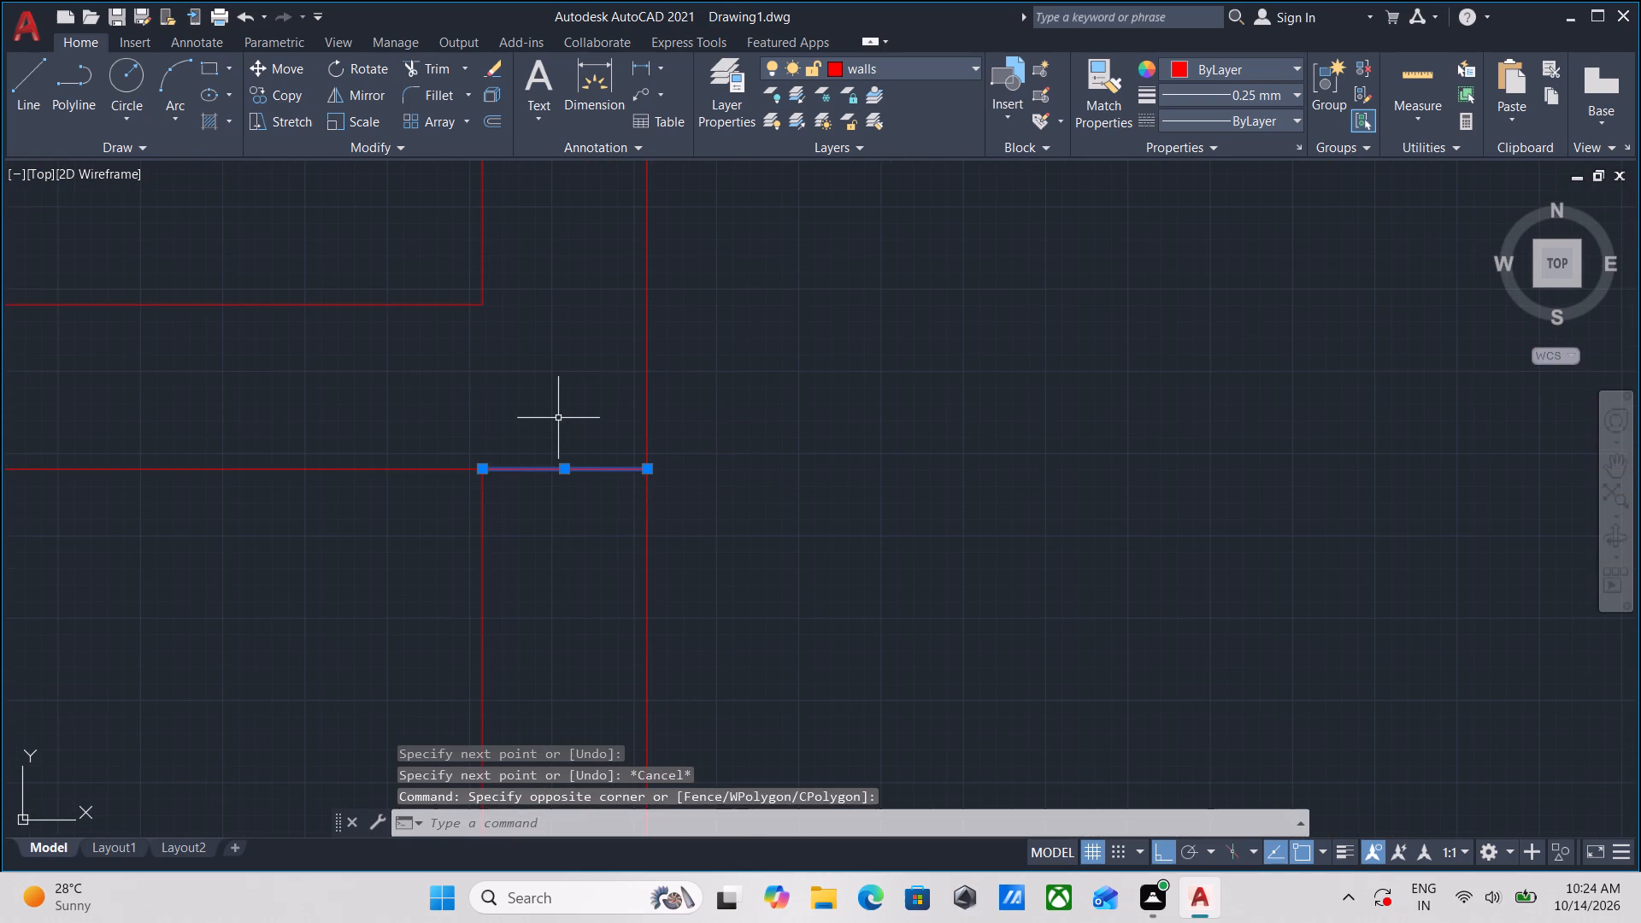
{"action": "key", "text": "o"}
{"action": "key", "text": "Return"}
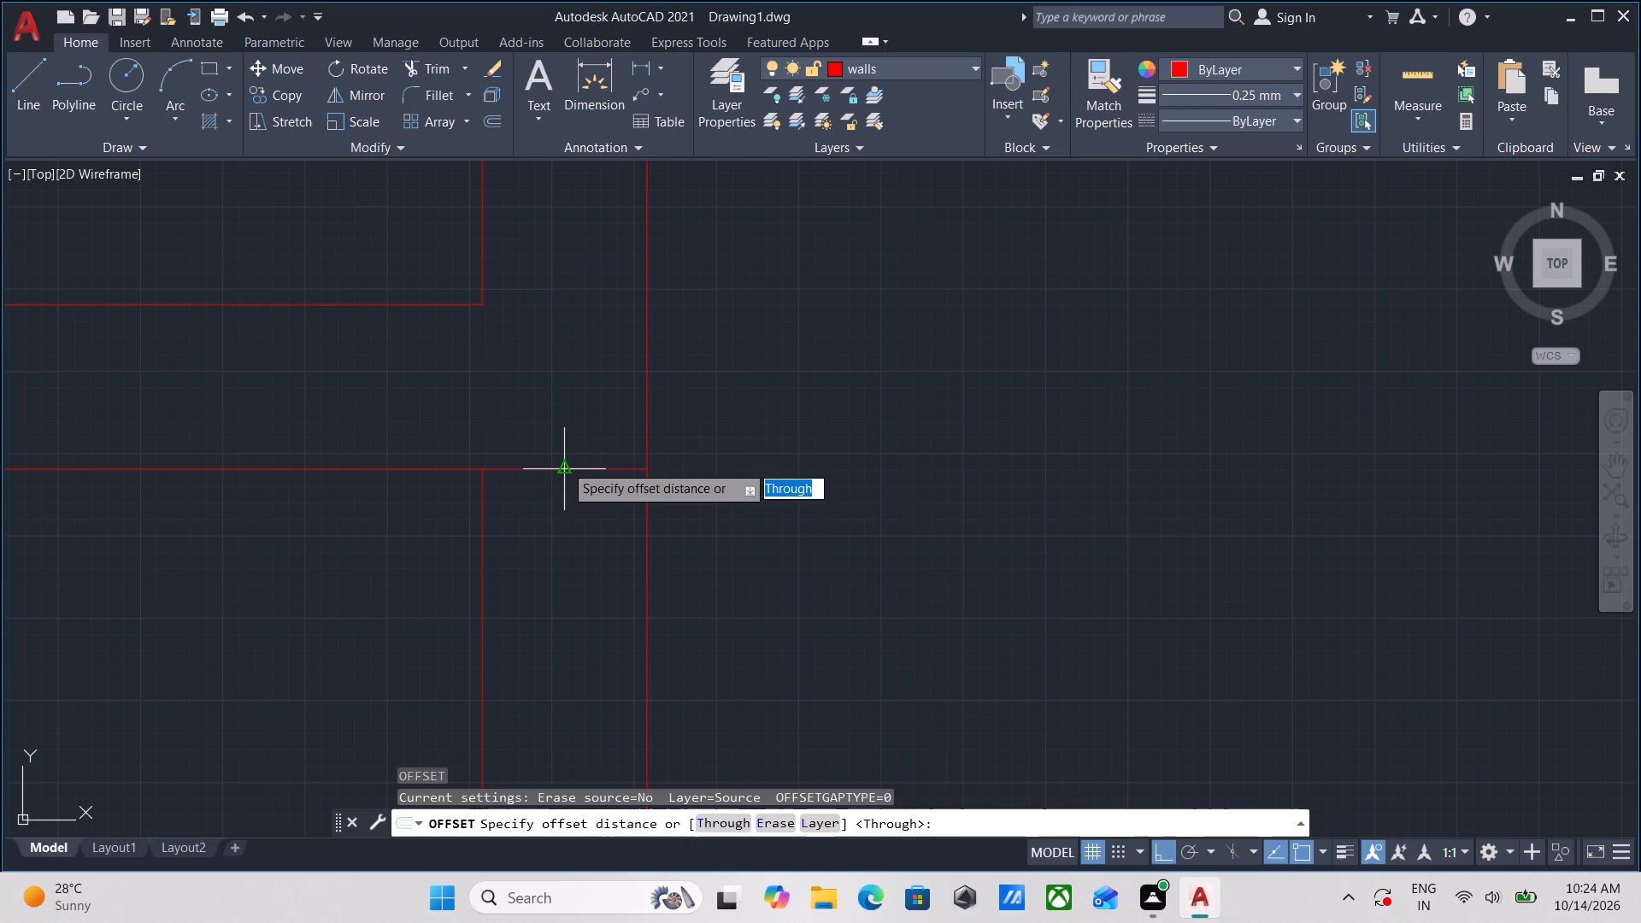
{"action": "left_click", "coordinate": [564, 464]}
{"action": "left_click_drag", "start_coordinate": [557, 609], "coordinate": [567, 593]}
{"action": "scroll", "coordinate": [610, 653], "scroll_direction": "down", "scroll_amount": 2}
{"action": "middle_click_drag", "start_coordinate": [610, 653], "coordinate": [753, 373]}
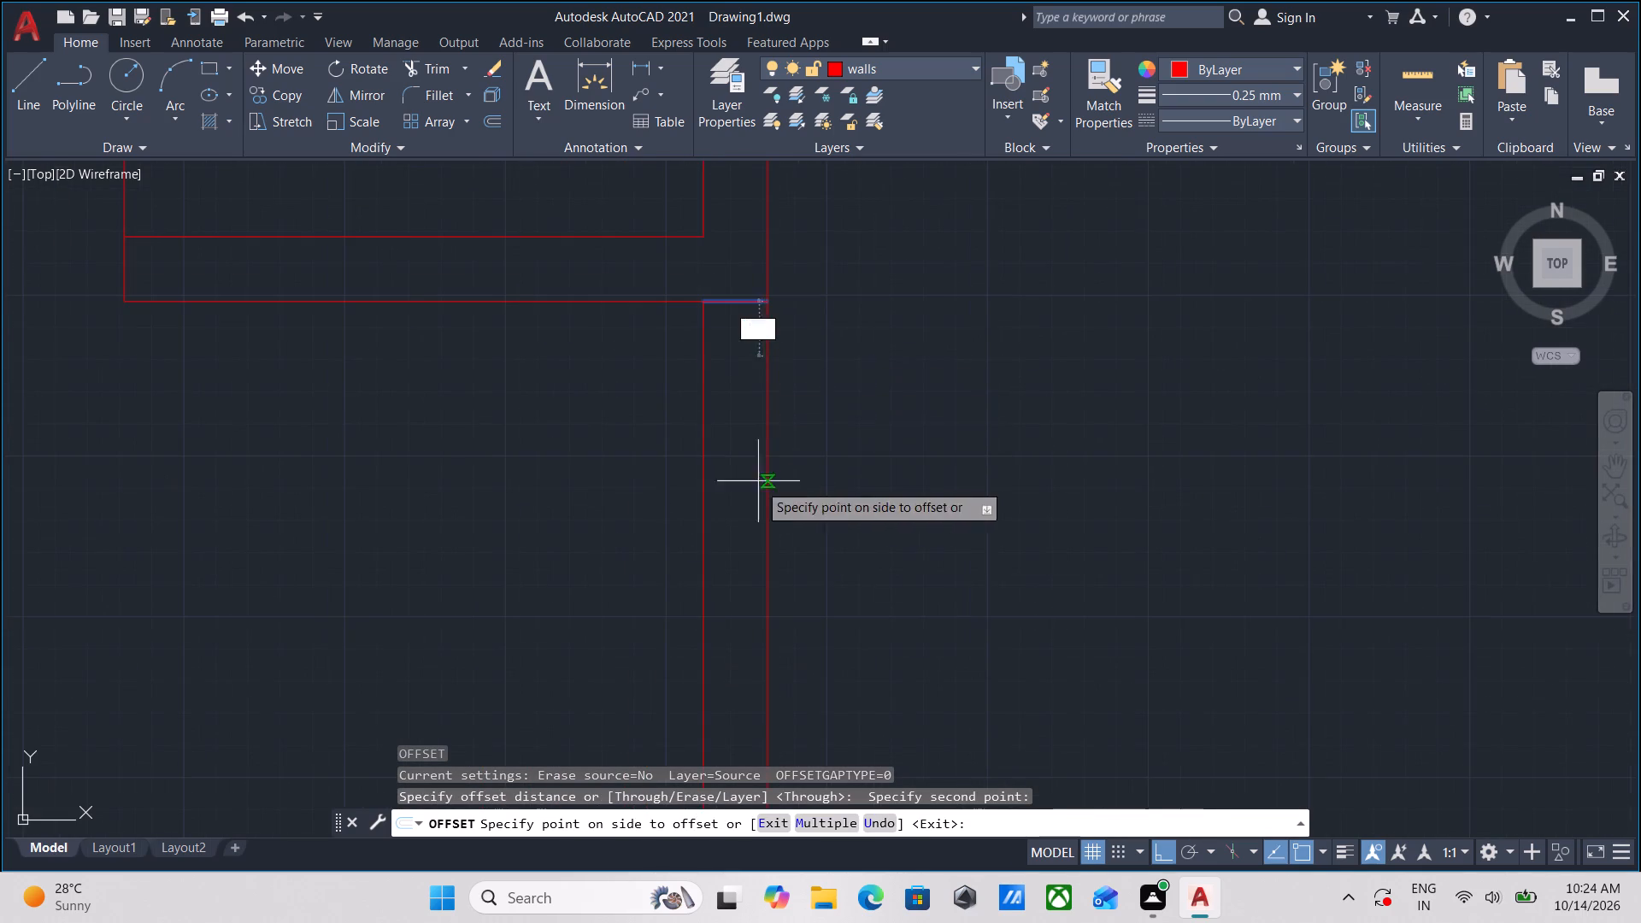
{"action": "key", "text": "3"}
{"action": "type", "text": "'4"}
{"action": "key", "text": "Return"}
{"action": "scroll", "coordinate": [828, 540], "scroll_direction": "down", "scroll_amount": 3}
{"action": "middle_click_drag", "start_coordinate": [846, 532], "coordinate": [891, 250]}
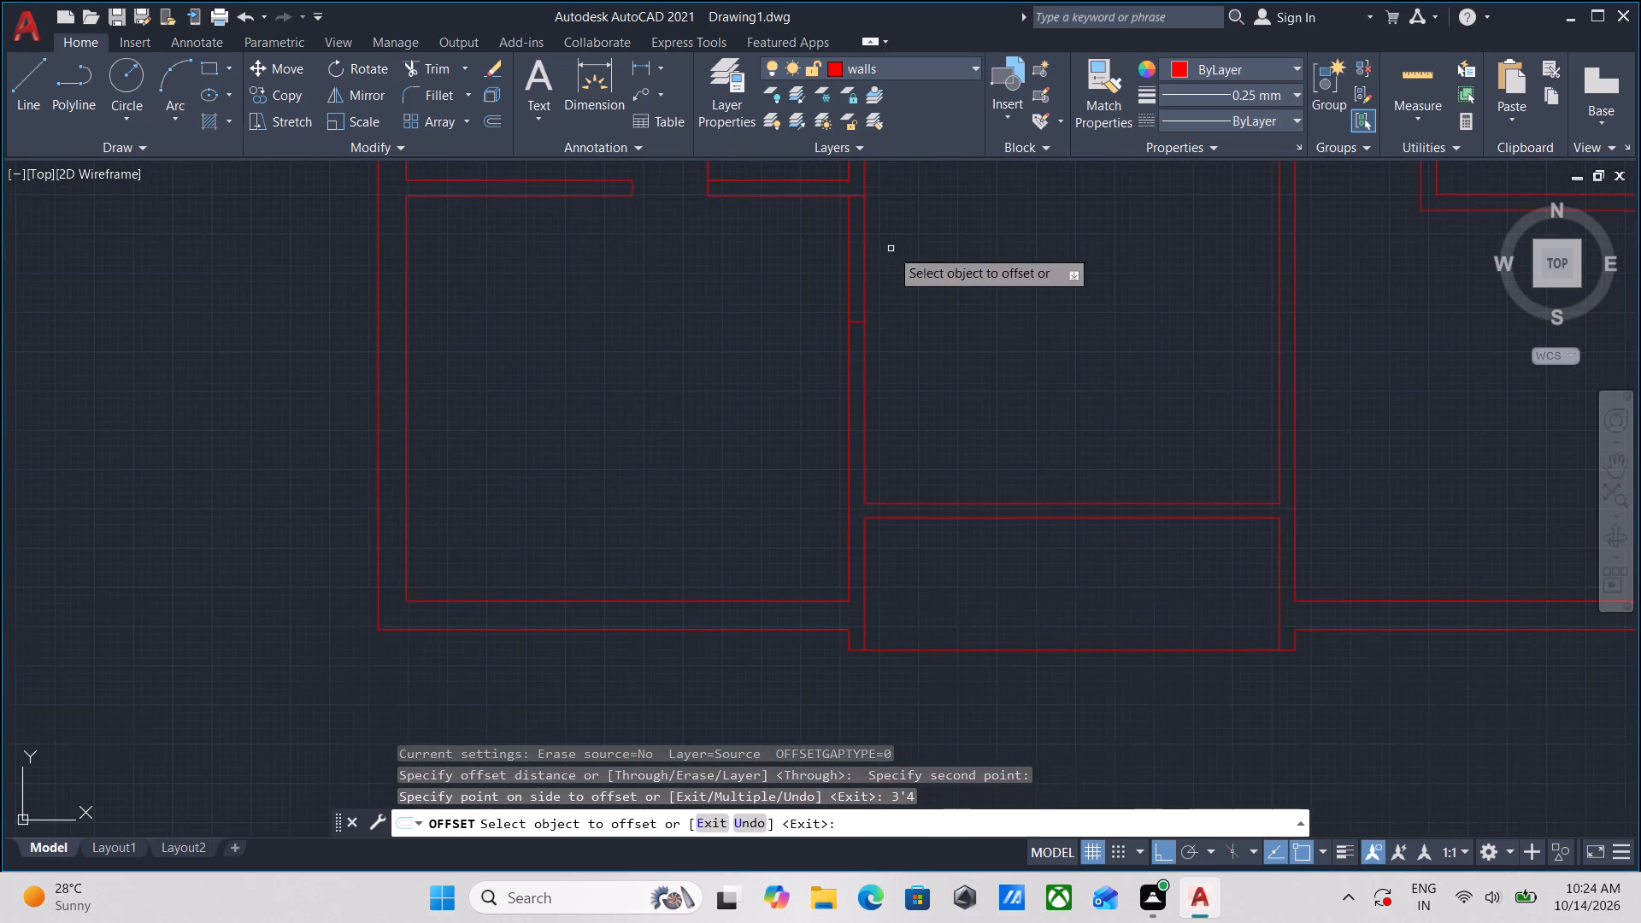
{"action": "middle_click_drag", "start_coordinate": [891, 250], "coordinate": [869, 356]}
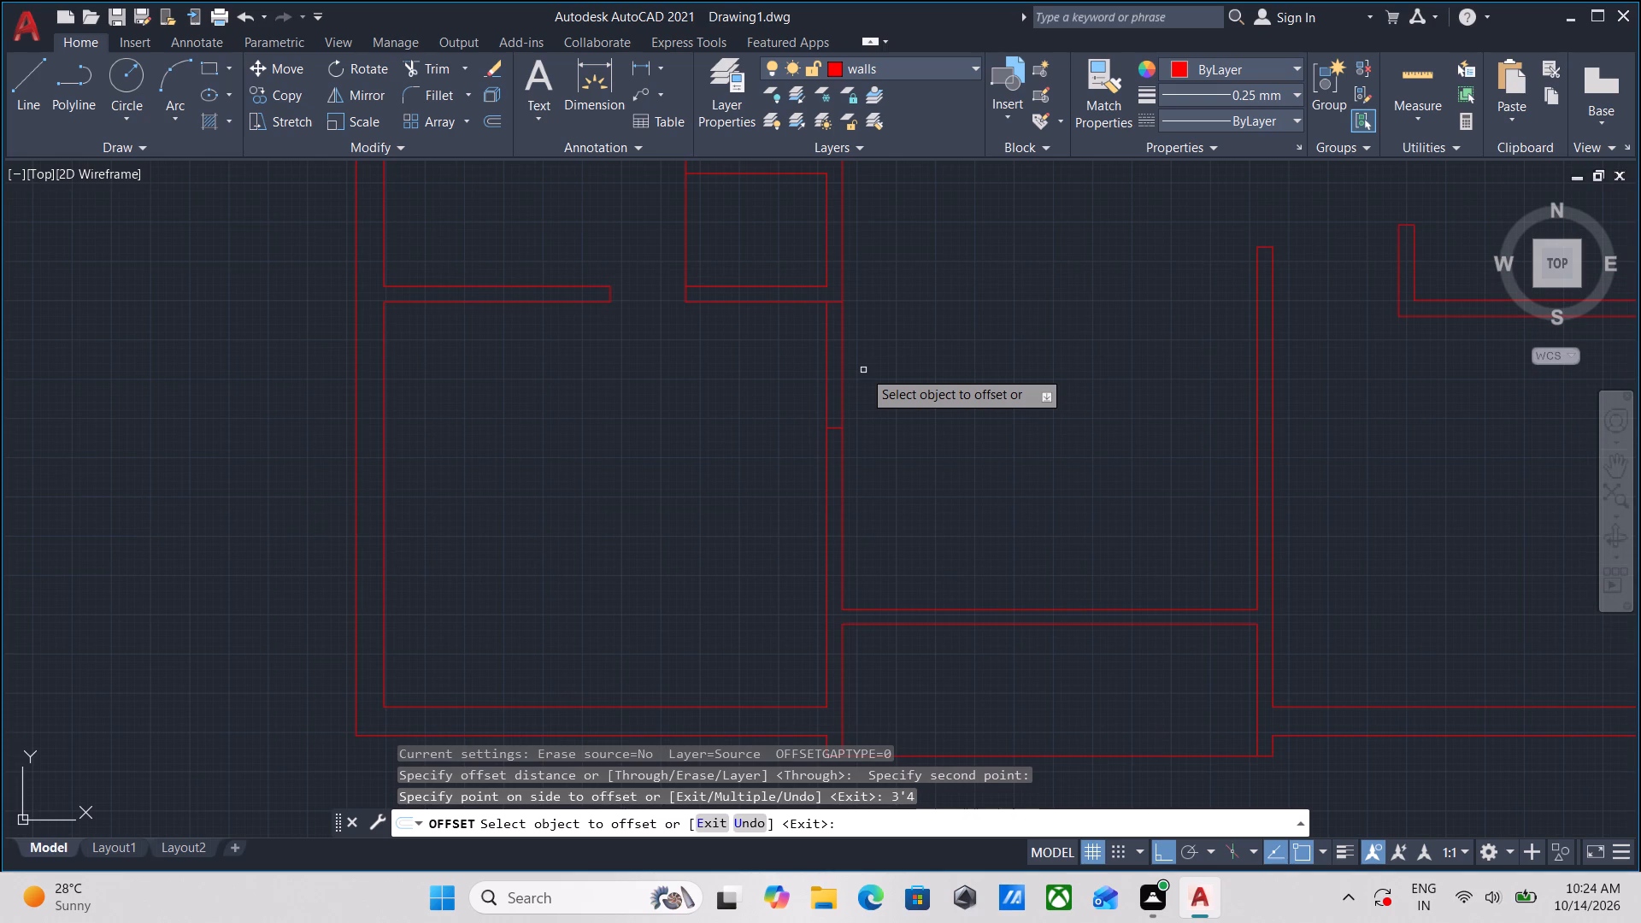
Trim both faces of the southern central room's west wall between the two cross lines to cut the southwest bedroom's door opening.
{"action": "key", "text": "Escape"}
{"action": "type", "text": "tr"}
{"action": "key", "text": "Return"}
{"action": "left_click", "coordinate": [863, 370]}
{"action": "left_click", "coordinate": [727, 362]}
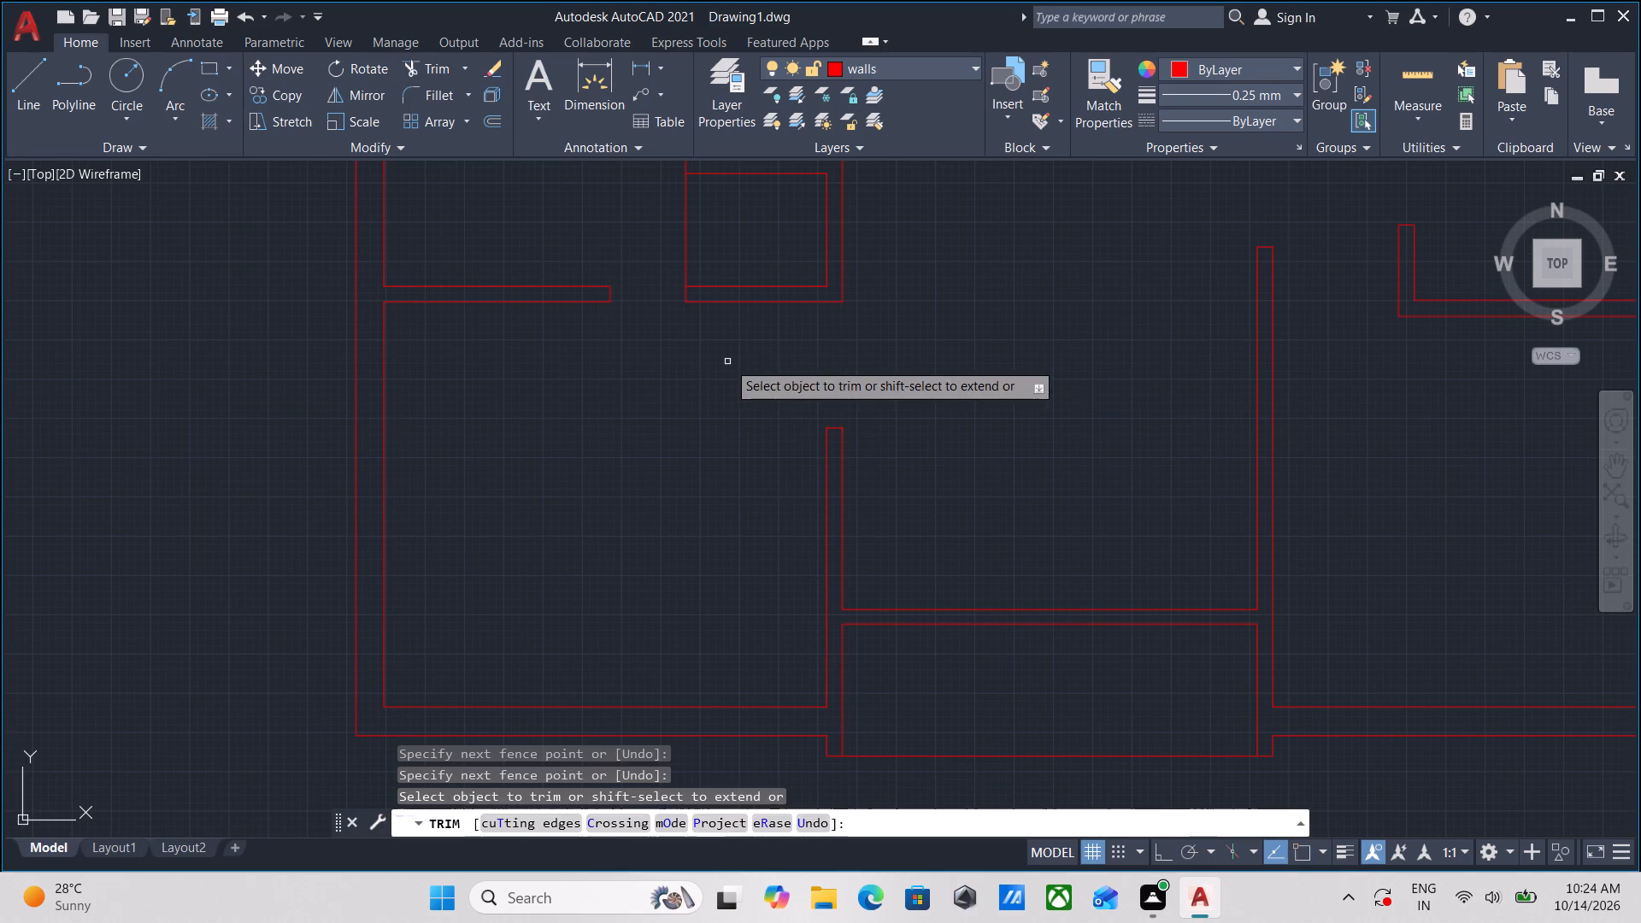
Draw a line across the northern central room's west wall, from the inner northeast corner of the bedroom north of the stairs to the wall's east face.
{"action": "scroll", "coordinate": [917, 320], "scroll_direction": "down", "scroll_amount": 1}
{"action": "middle_click_drag", "start_coordinate": [917, 320], "coordinate": [771, 473]}
{"action": "scroll", "coordinate": [812, 442], "scroll_direction": "down", "scroll_amount": 1}
{"action": "middle_click_drag", "start_coordinate": [812, 442], "coordinate": [770, 498]}
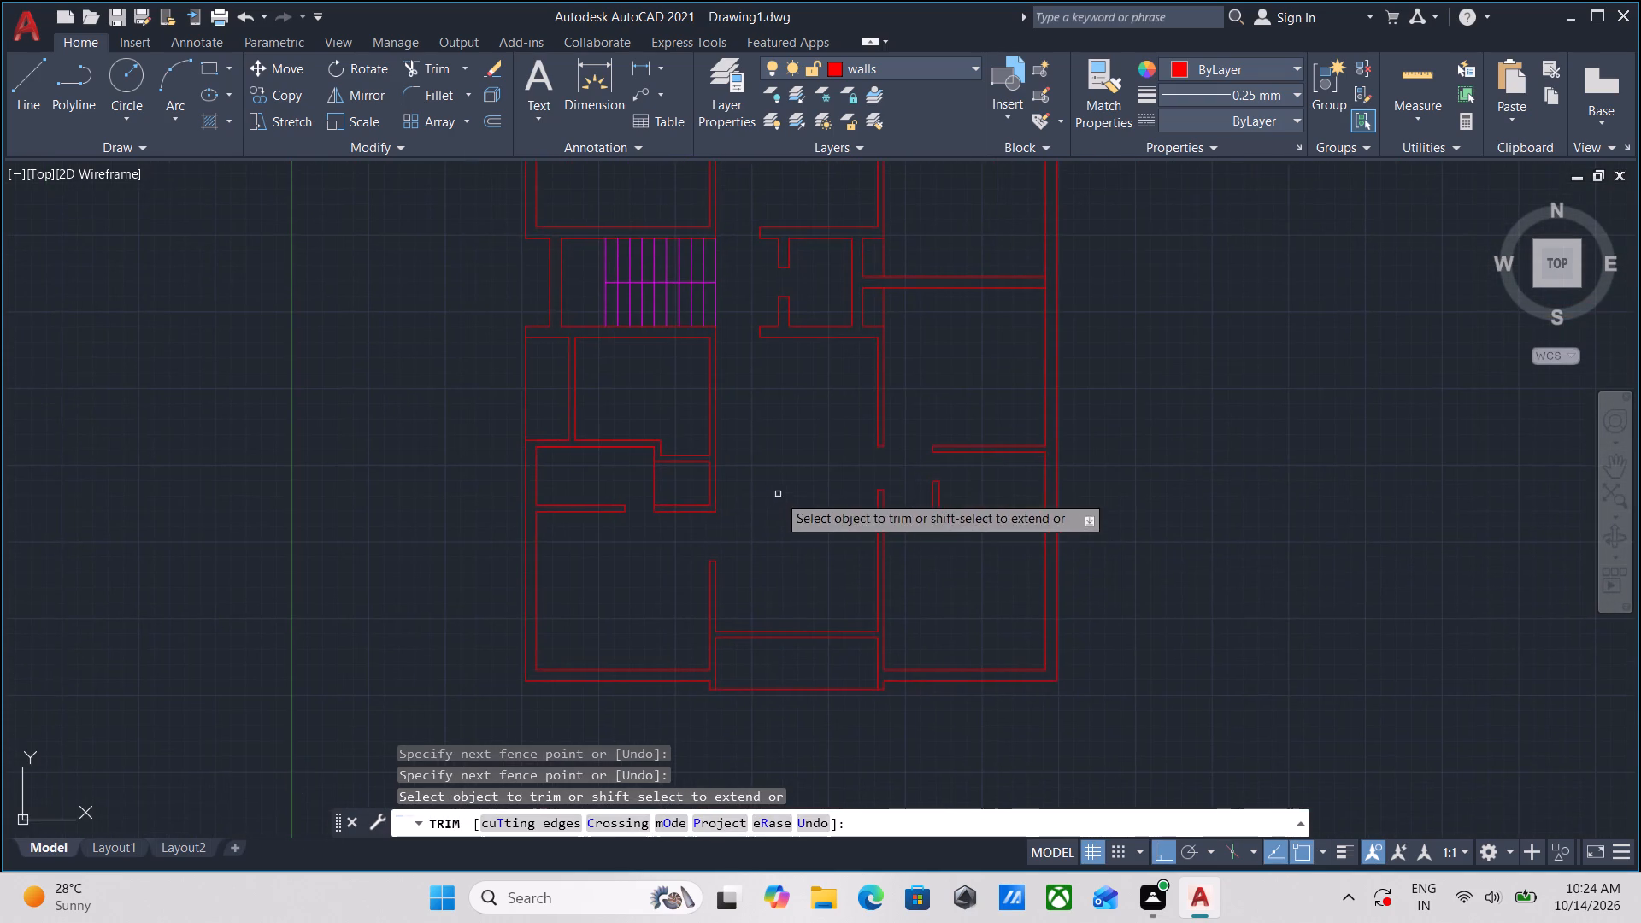
{"action": "middle_click_drag", "start_coordinate": [782, 486], "coordinate": [744, 582]}
{"action": "middle_click_drag", "start_coordinate": [738, 526], "coordinate": [726, 716]}
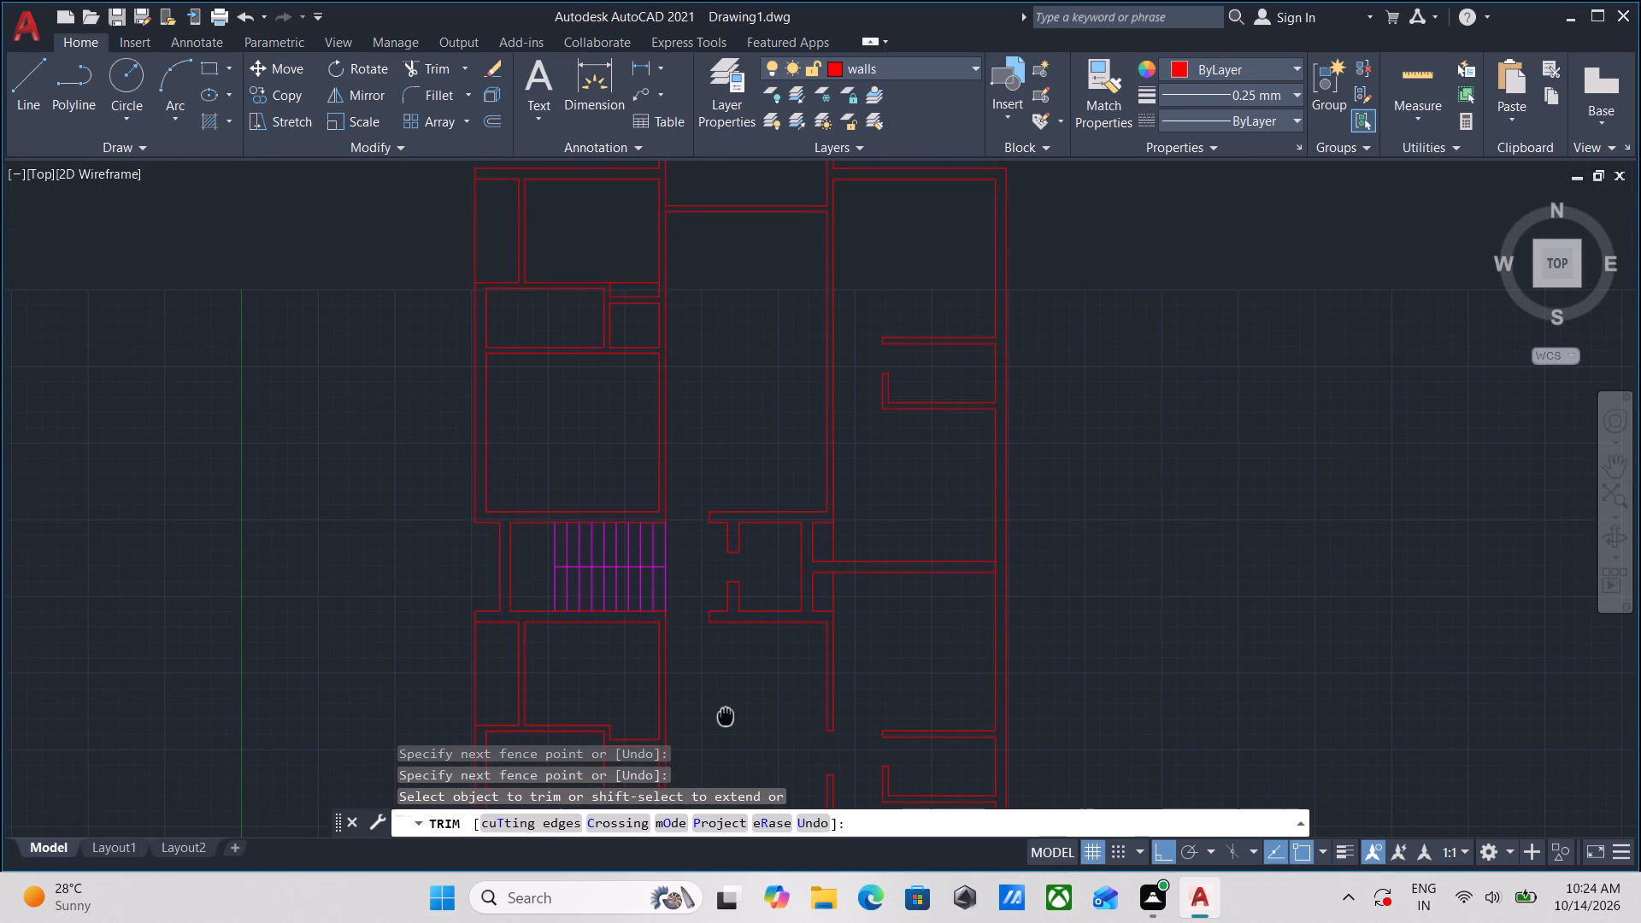
{"action": "middle_click_drag", "start_coordinate": [726, 716], "coordinate": [914, 359]}
{"action": "scroll", "coordinate": [881, 477], "scroll_direction": "up", "scroll_amount": 2}
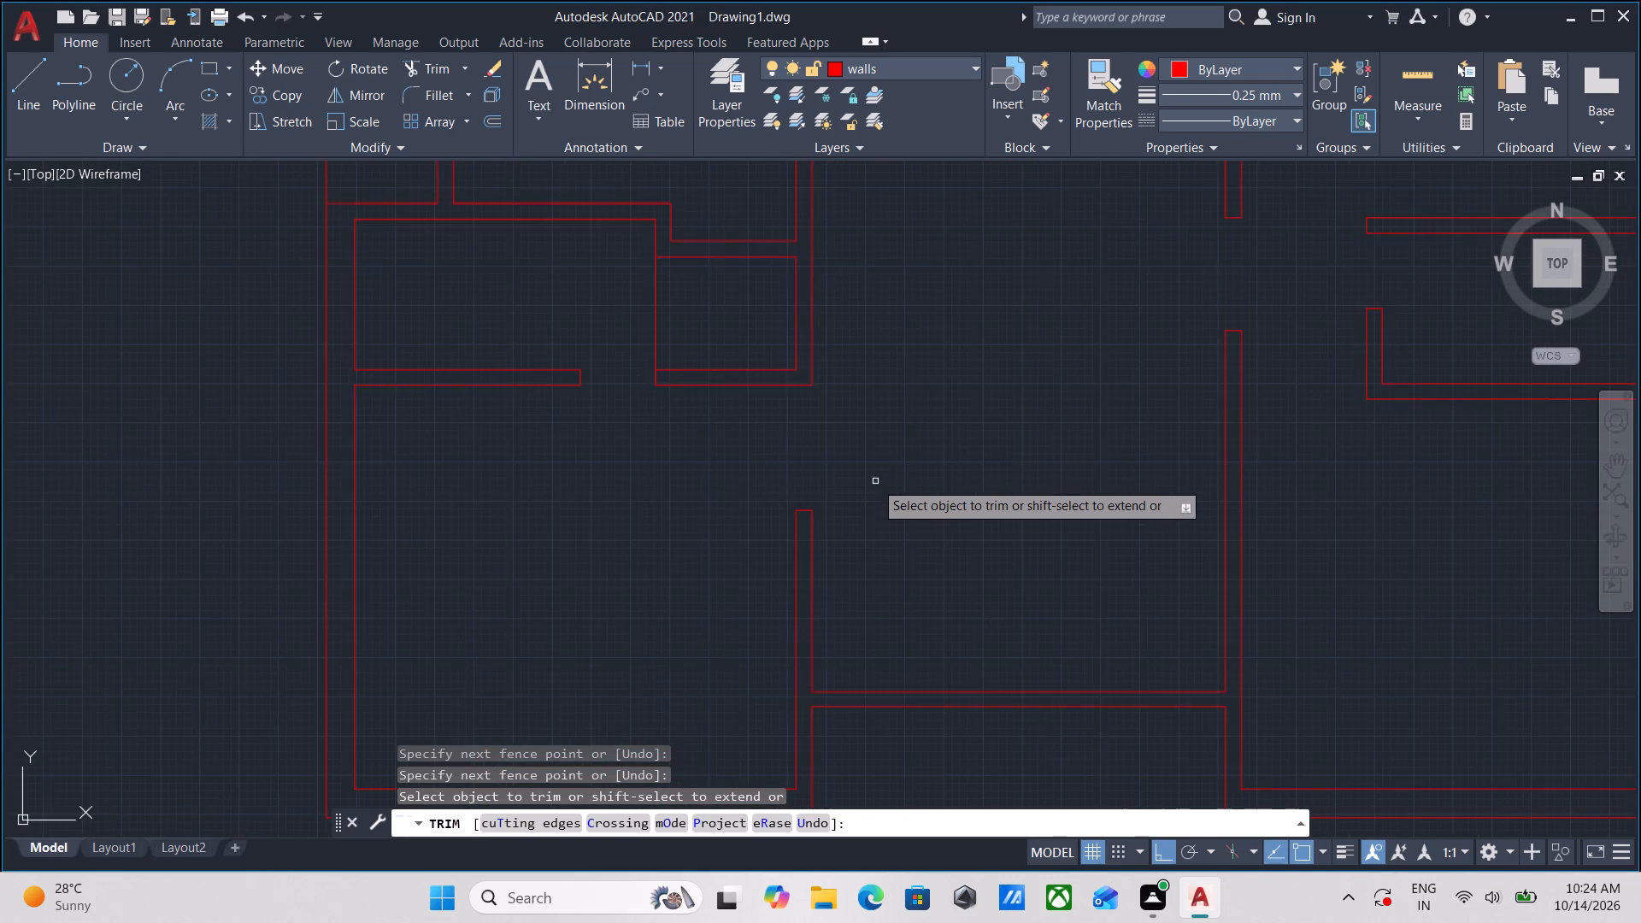
{"action": "middle_click_drag", "start_coordinate": [840, 480], "coordinate": [856, 552]}
{"action": "scroll", "coordinate": [842, 485], "scroll_direction": "down", "scroll_amount": 1}
{"action": "middle_click_drag", "start_coordinate": [915, 429], "coordinate": [862, 618]}
{"action": "middle_click_drag", "start_coordinate": [871, 555], "coordinate": [851, 687]}
{"action": "scroll", "coordinate": [853, 679], "scroll_direction": "down", "scroll_amount": 1}
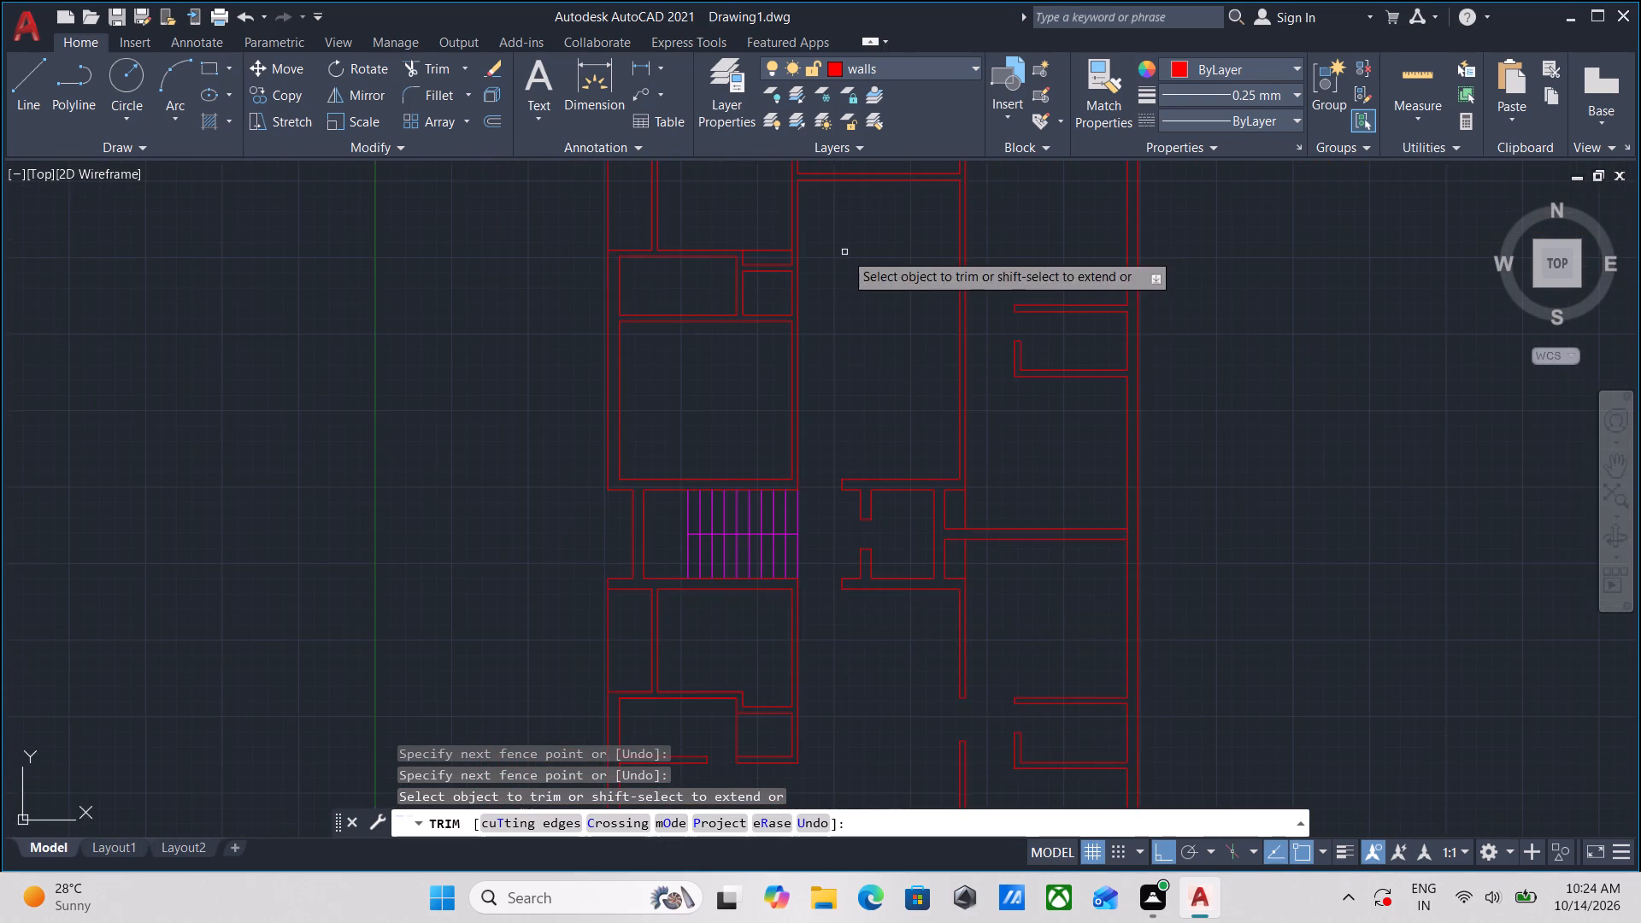
{"action": "middle_click_drag", "start_coordinate": [844, 264], "coordinate": [806, 452]}
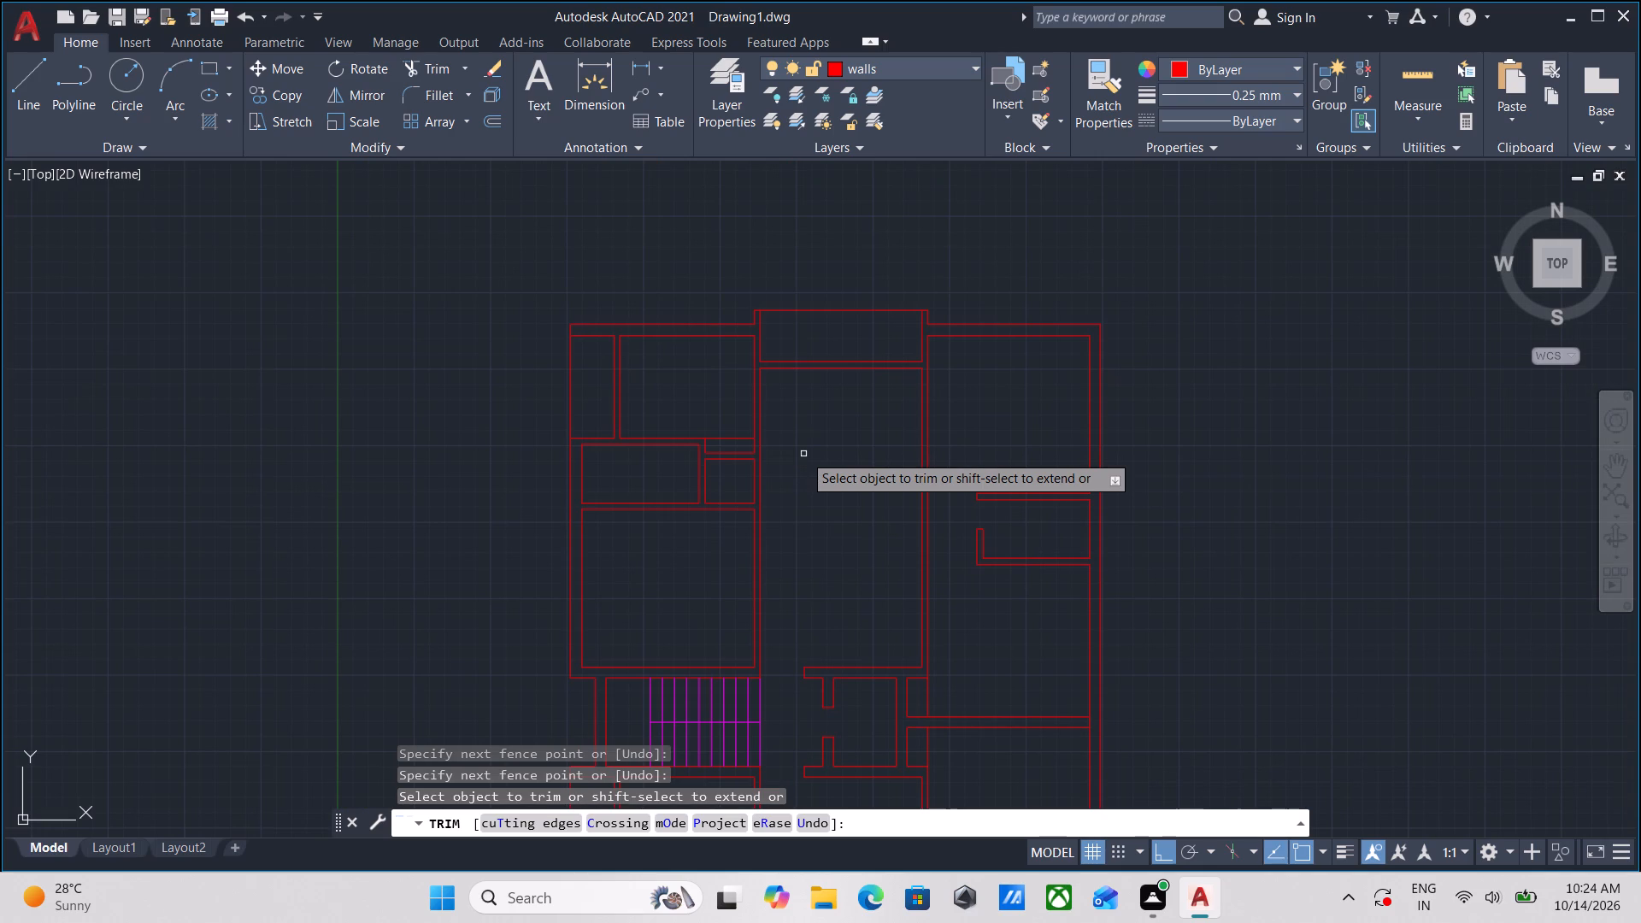
{"action": "scroll", "coordinate": [797, 501], "scroll_direction": "up", "scroll_amount": 3}
{"action": "key", "text": "Escape"}
{"action": "middle_click_drag", "start_coordinate": [732, 514], "coordinate": [781, 456]}
{"action": "key", "text": "l"}
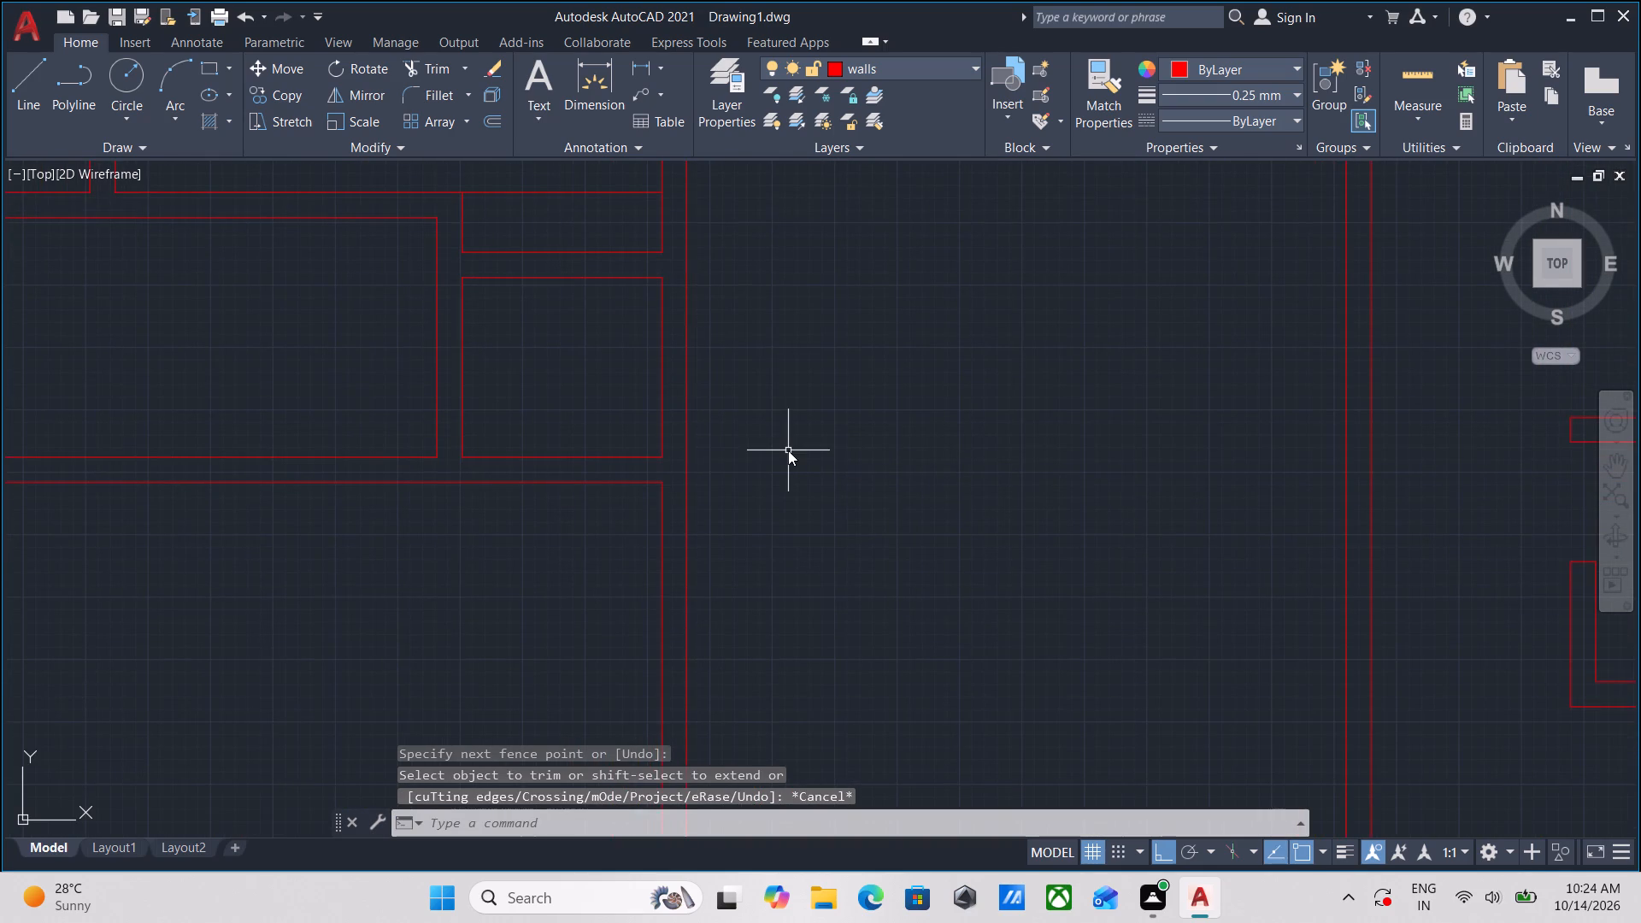
{"action": "key", "text": "Return"}
{"action": "scroll", "coordinate": [754, 461], "scroll_direction": "up", "scroll_amount": 2}
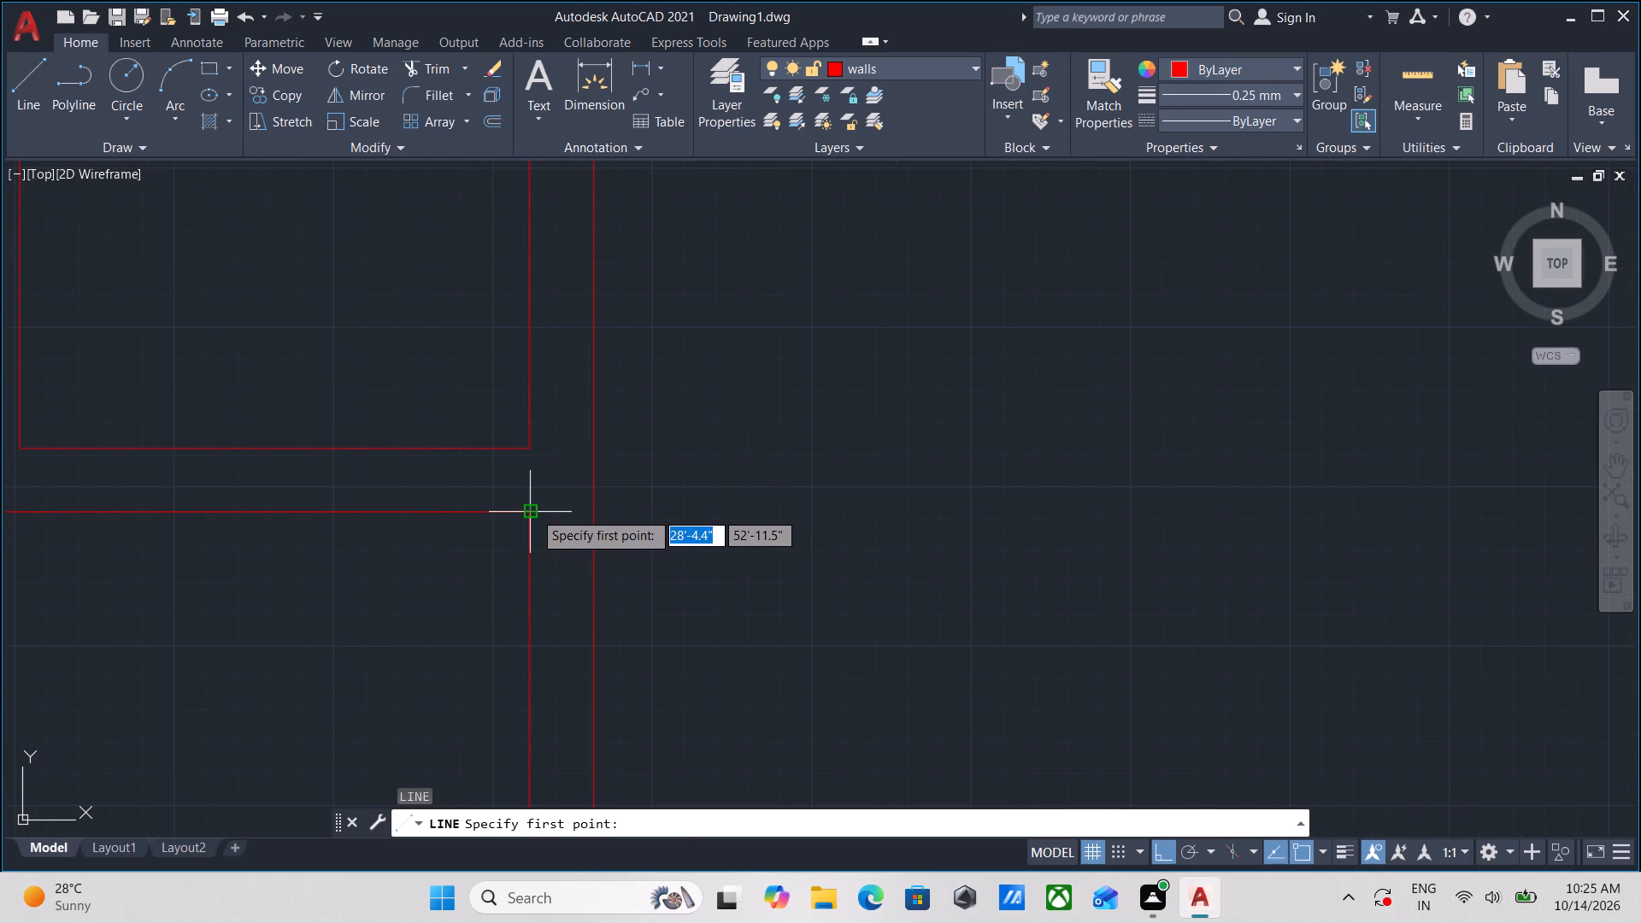
{"action": "left_click", "coordinate": [533, 511]}
{"action": "left_click", "coordinate": [592, 508]}
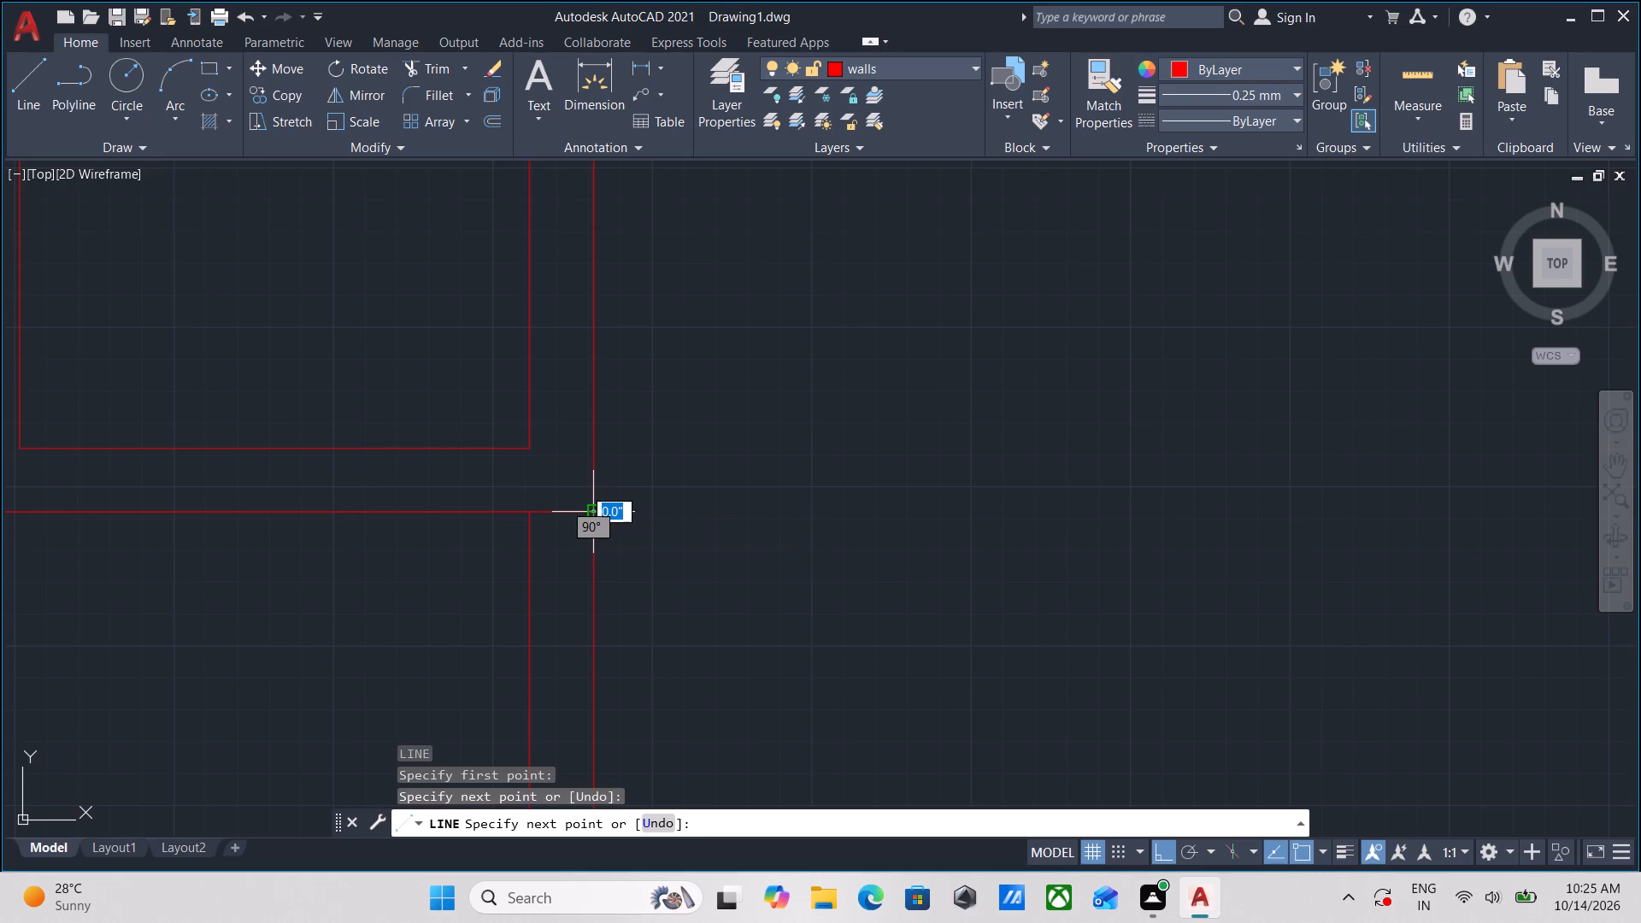
{"action": "key", "text": "Escape"}
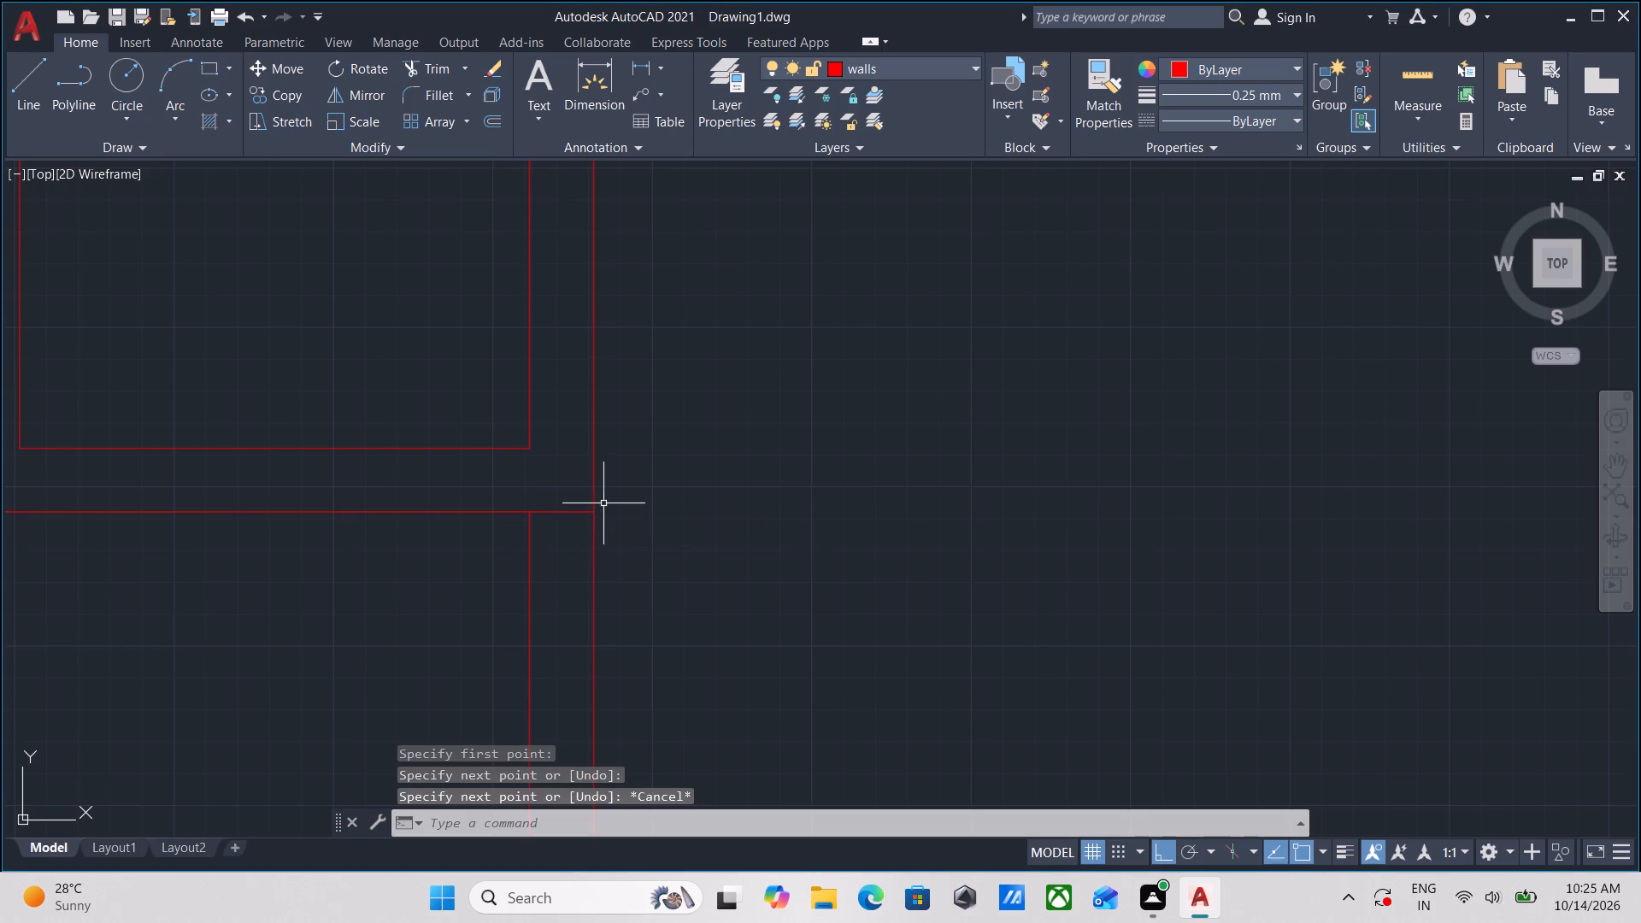
Offset the new cross line in the northern central room's west wall 3'4" to the south.
{"action": "scroll", "coordinate": [544, 492], "scroll_direction": "up", "scroll_amount": 2}
{"action": "left_click", "coordinate": [596, 589]}
{"action": "left_click", "coordinate": [567, 469]}
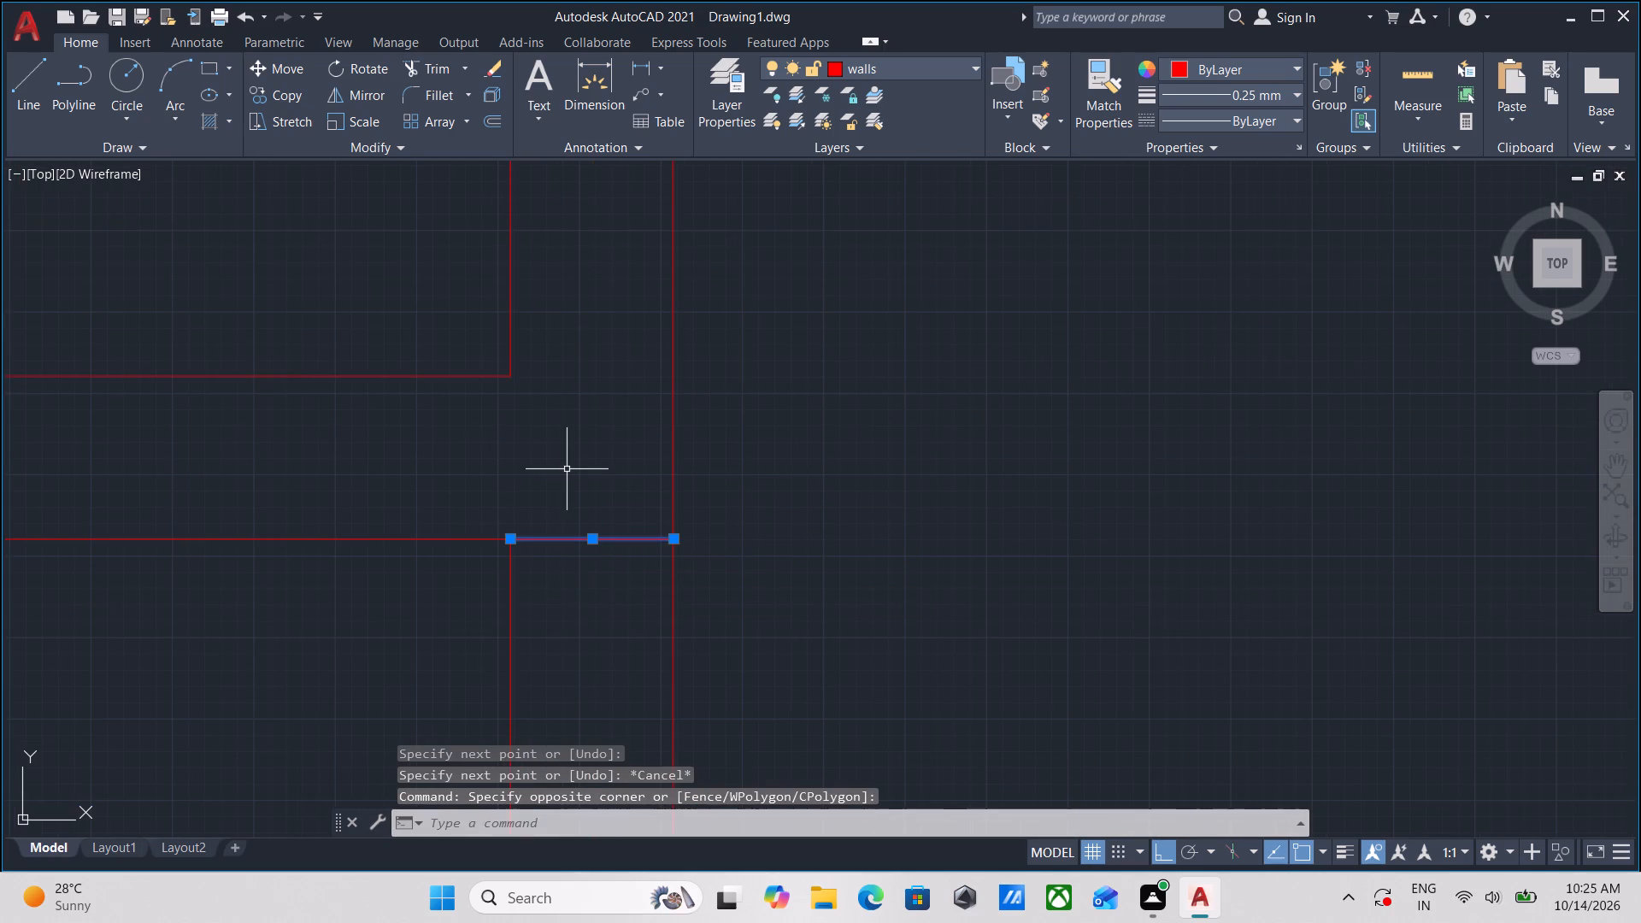
{"action": "key", "text": "o"}
{"action": "key", "text": "Return"}
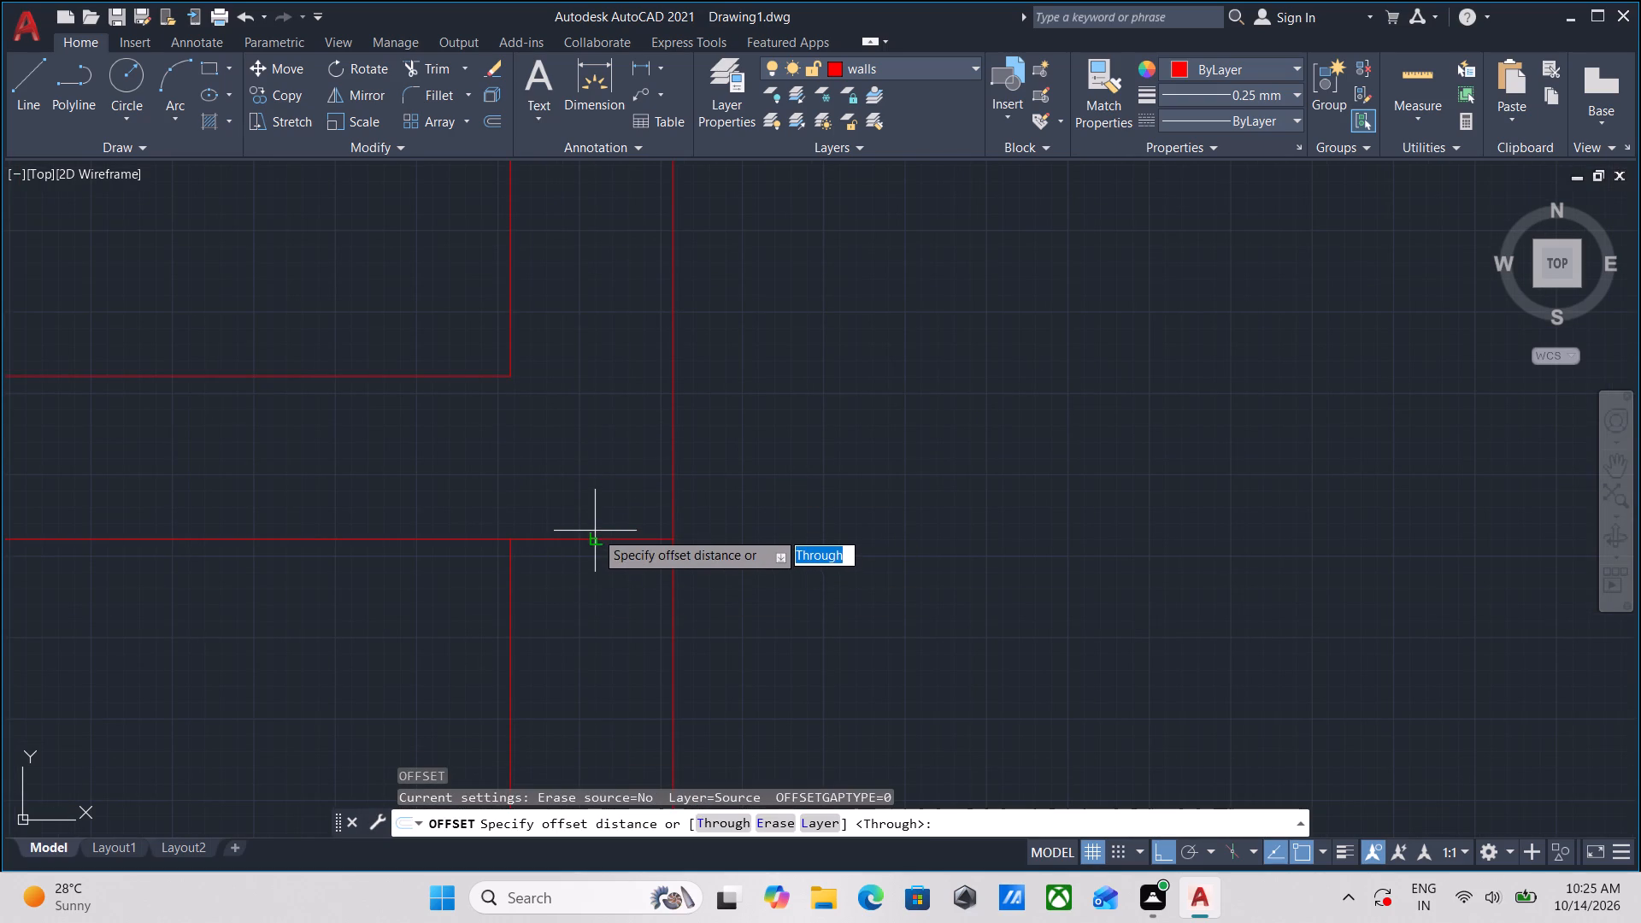
{"action": "left_click", "coordinate": [591, 543]}
{"action": "middle_click_drag", "start_coordinate": [574, 595], "coordinate": [615, 215]}
{"action": "left_click", "coordinate": [618, 409]}
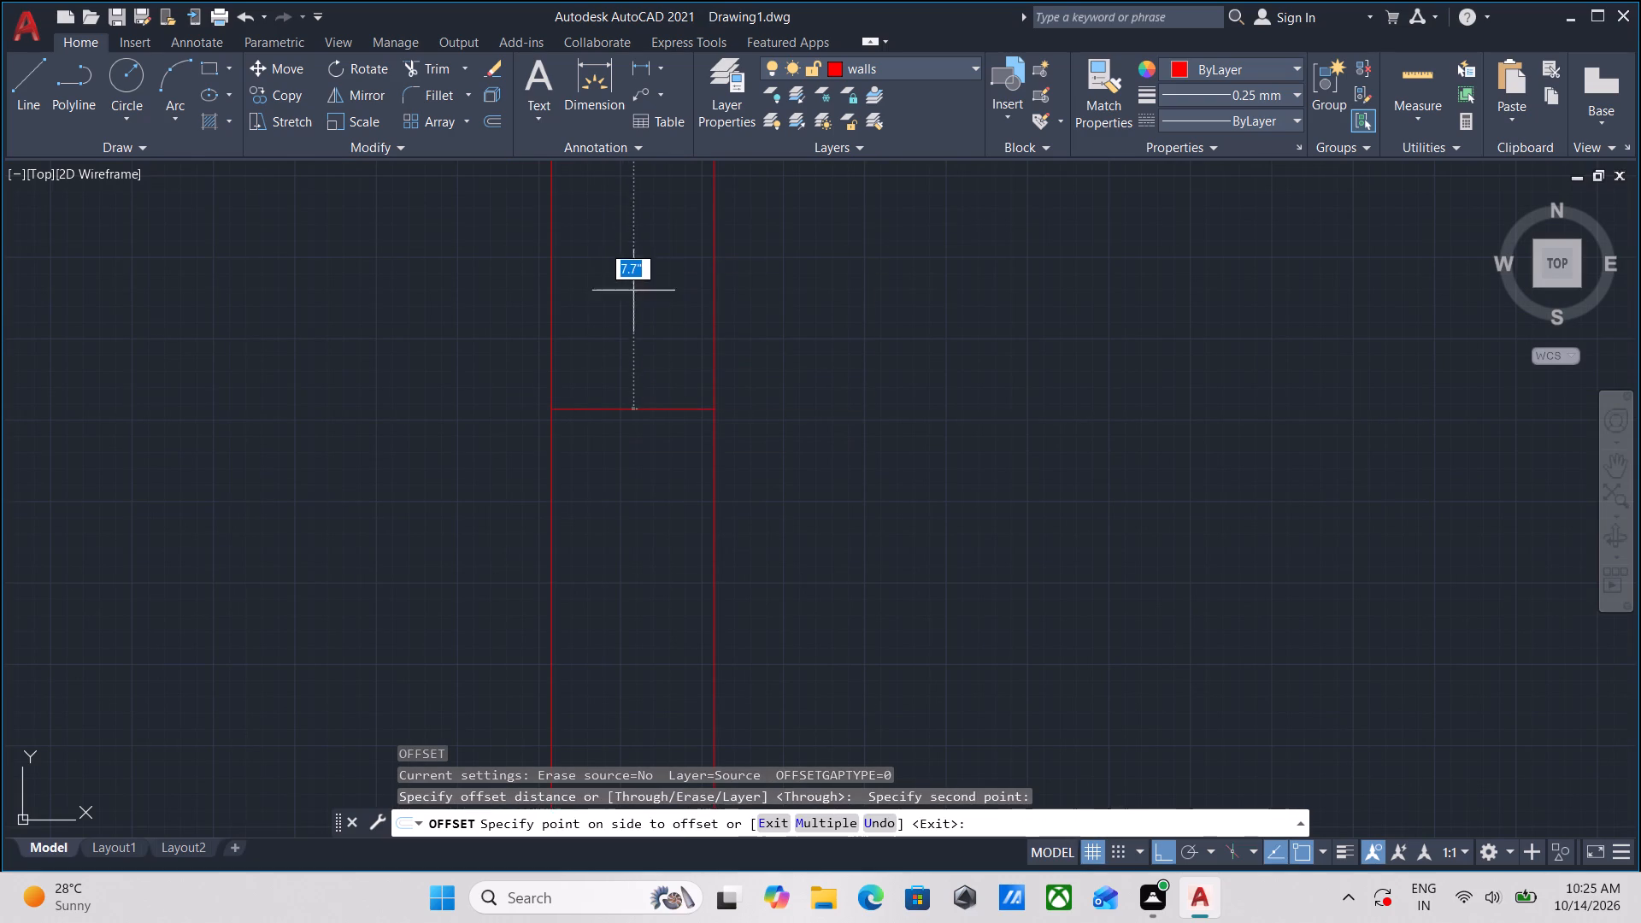
{"action": "scroll", "coordinate": [643, 355], "scroll_direction": "down", "scroll_amount": 3}
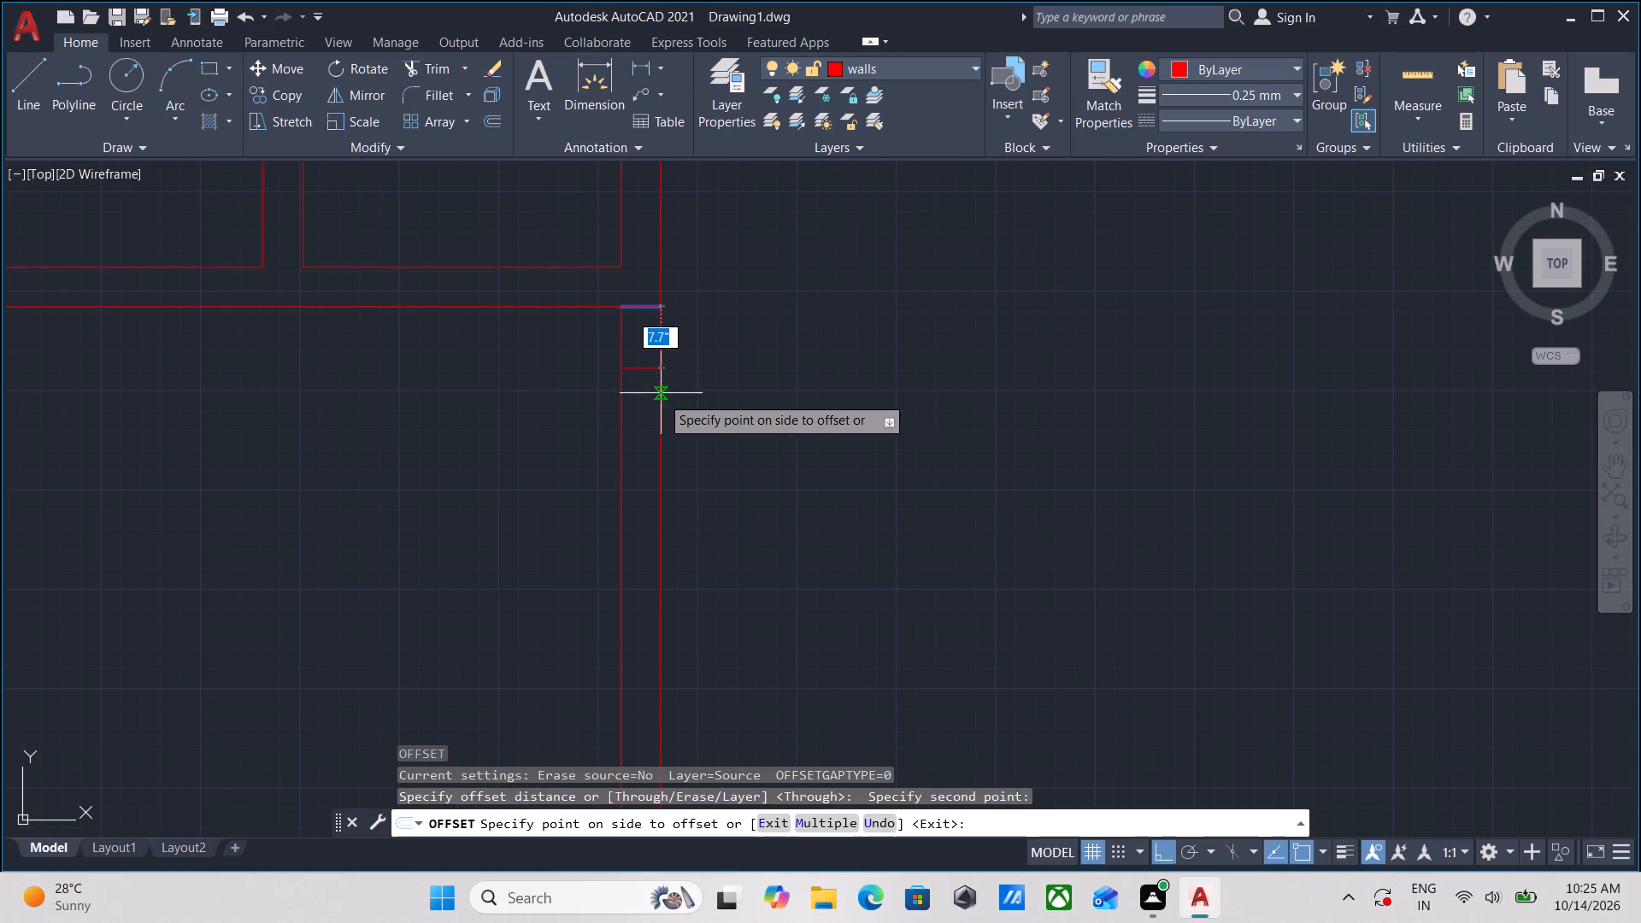
{"action": "type", "text": "3'"}
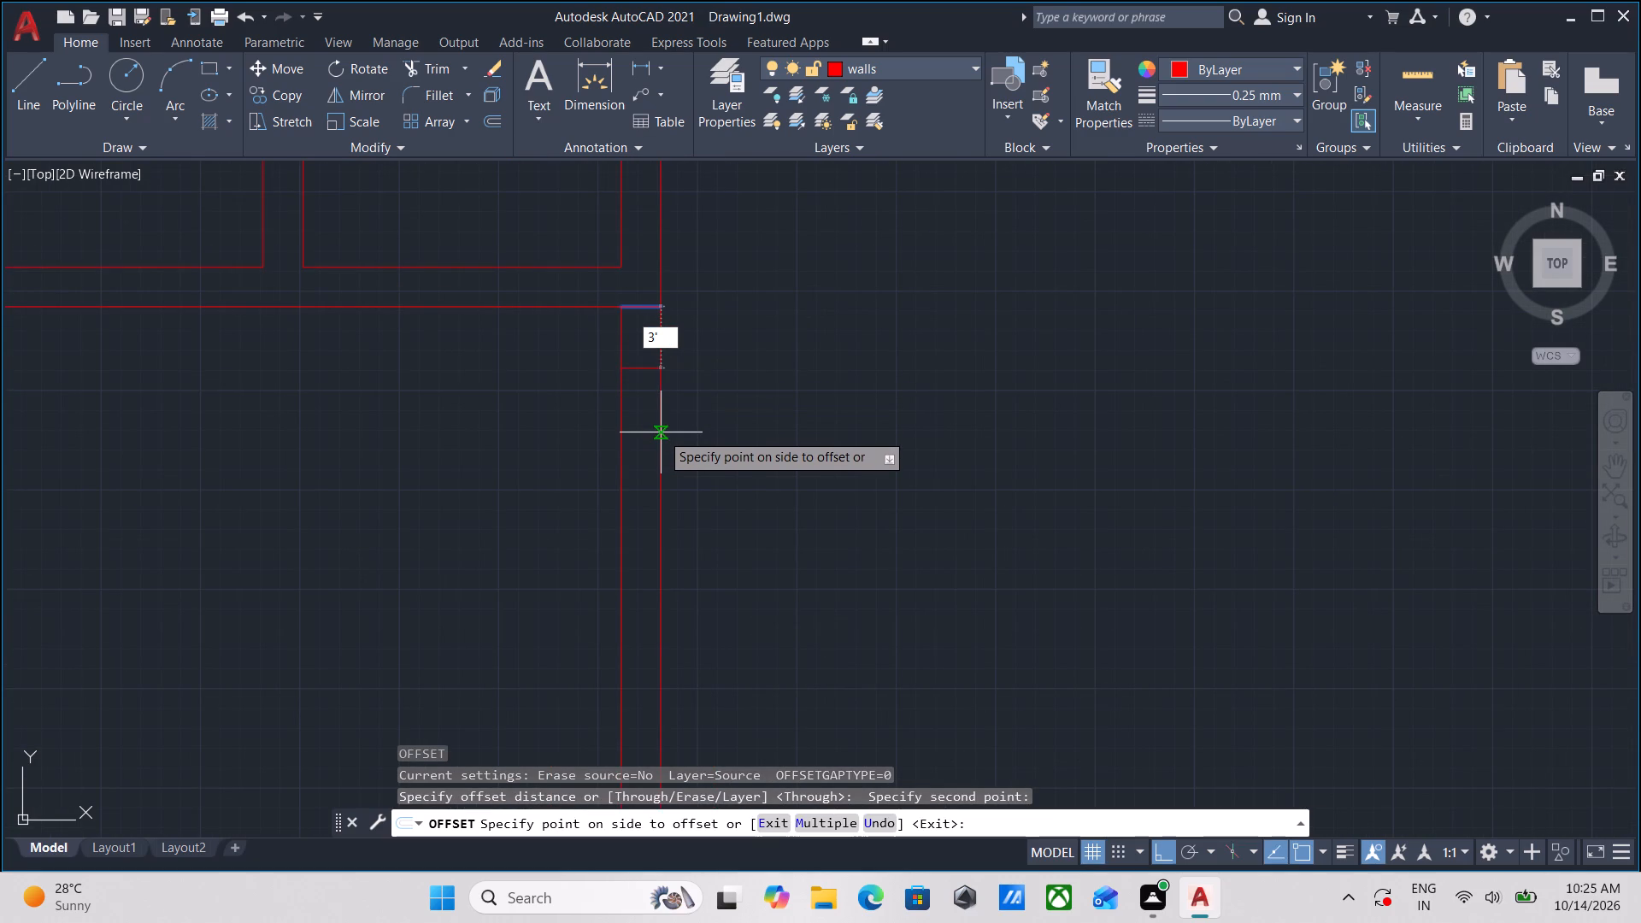
{"action": "key", "text": "4"}
{"action": "key", "text": "Return"}
{"action": "scroll", "coordinate": [707, 411], "scroll_direction": "down", "scroll_amount": 3}
{"action": "middle_click_drag", "start_coordinate": [730, 412], "coordinate": [734, 384]}
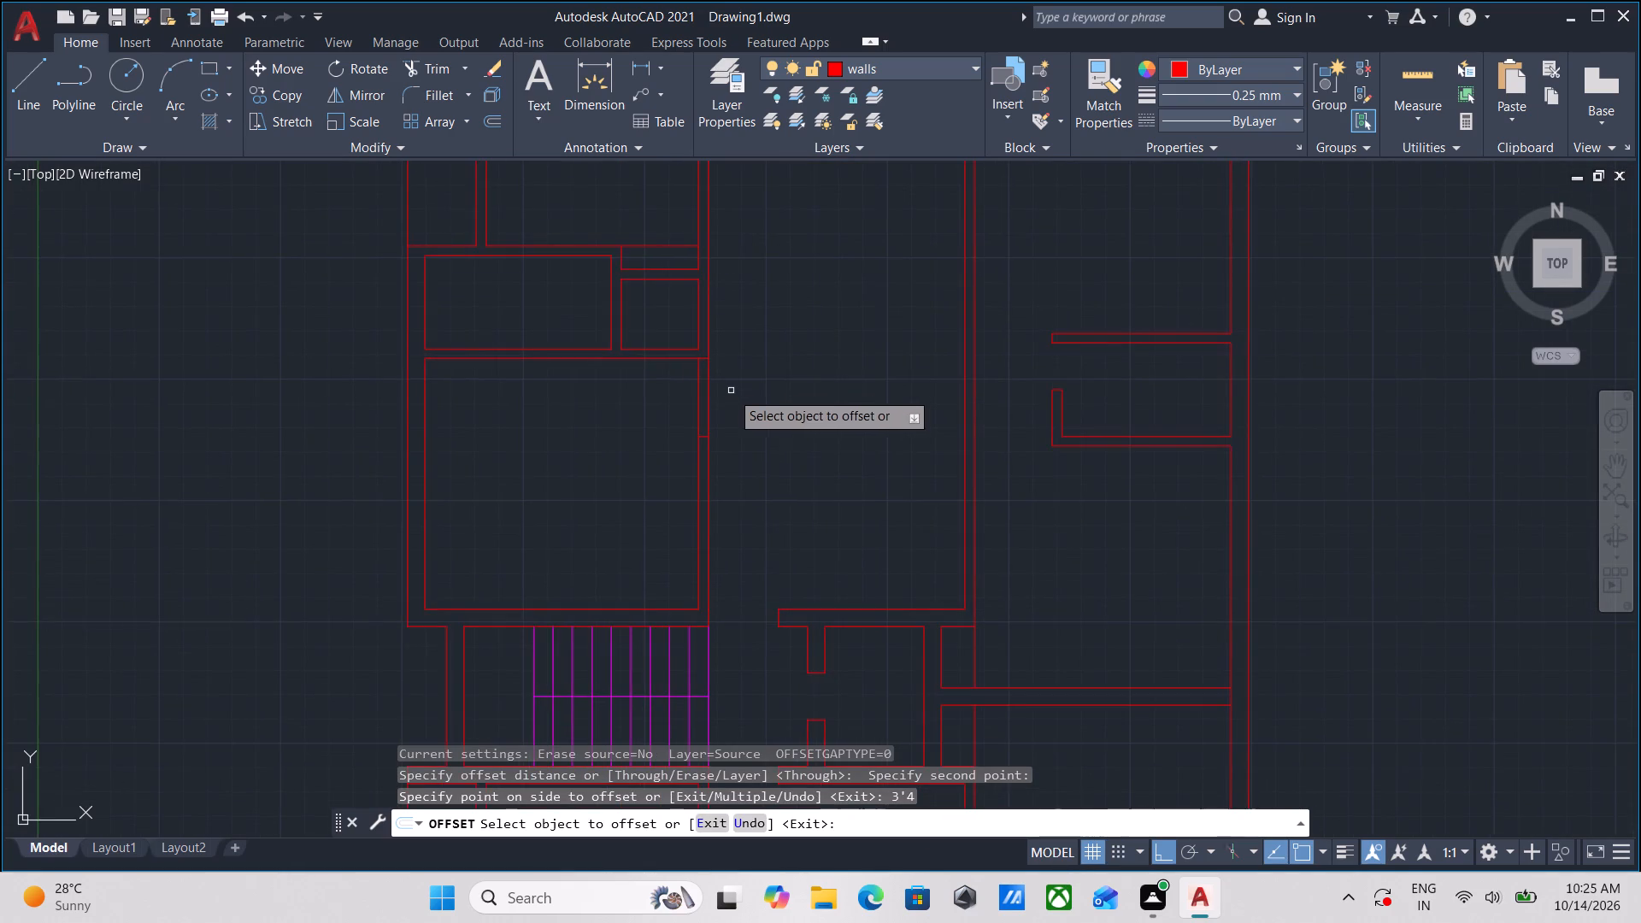
{"action": "scroll", "coordinate": [716, 404], "scroll_direction": "up", "scroll_amount": 2}
Trim both faces of the northern central room's west wall between the two cross lines to cut the bedroom's door opening.
{"action": "key", "text": "Escape"}
{"action": "type", "text": "tr"}
{"action": "key", "text": "Return"}
{"action": "left_click", "coordinate": [718, 402]}
{"action": "left_click", "coordinate": [493, 403]}
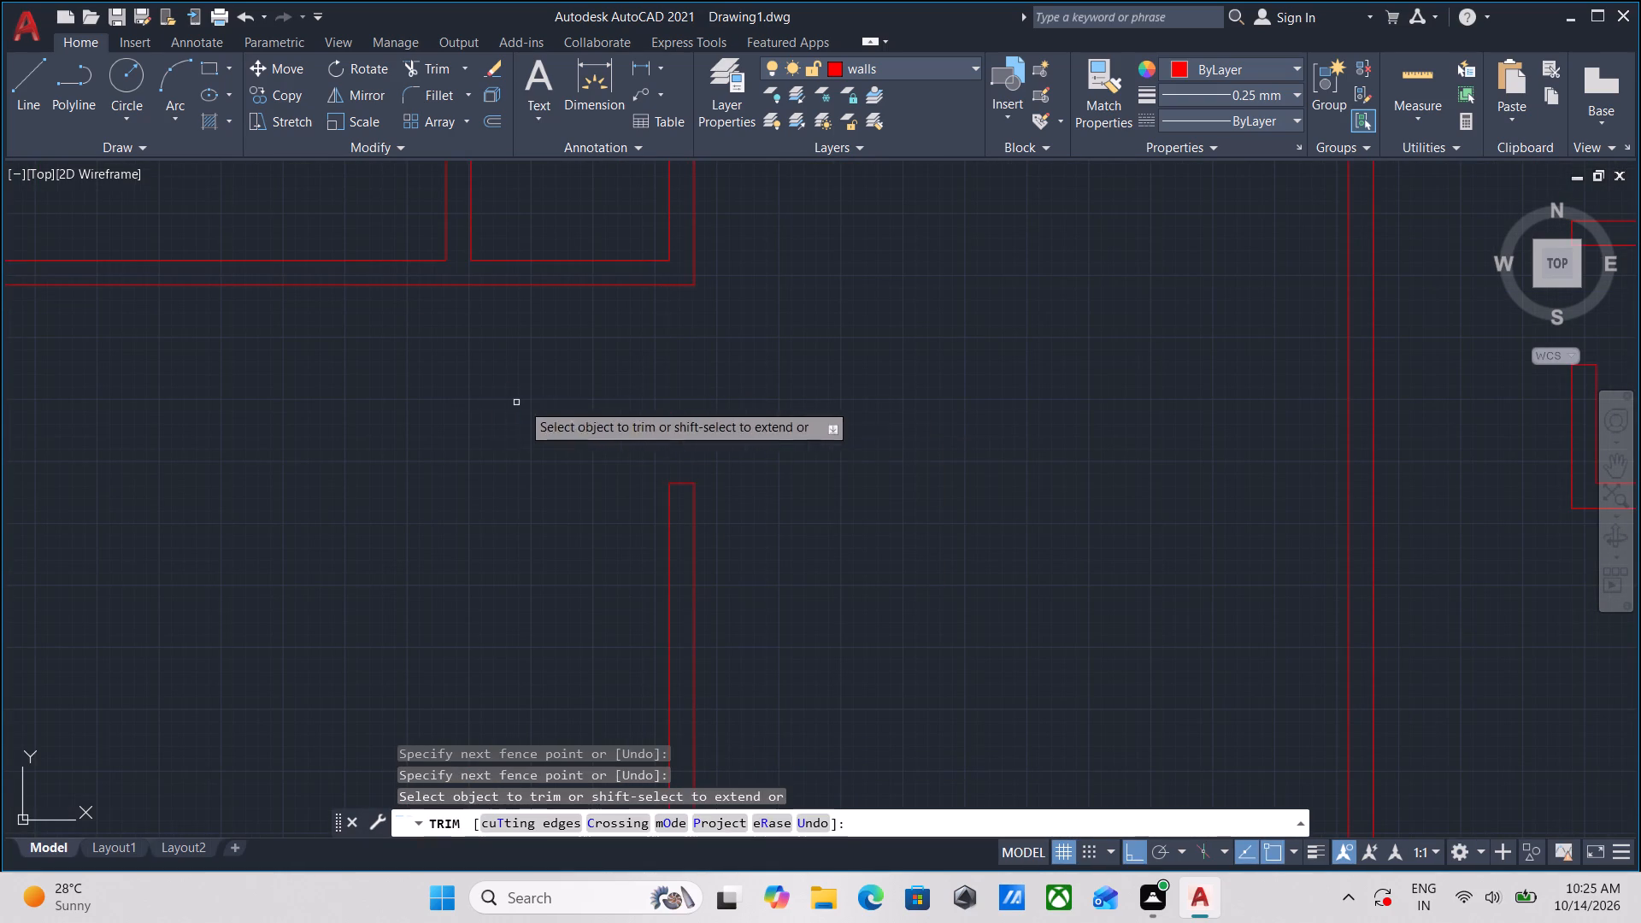
Extend both faces of the partition between the two small rooms north of the northwest bedroom down to the bedroom's north wall line.
{"action": "scroll", "coordinate": [762, 446], "scroll_direction": "down", "scroll_amount": 4}
{"action": "middle_click_drag", "start_coordinate": [762, 446], "coordinate": [647, 527]}
{"action": "scroll", "coordinate": [695, 456], "scroll_direction": "up", "scroll_amount": 2}
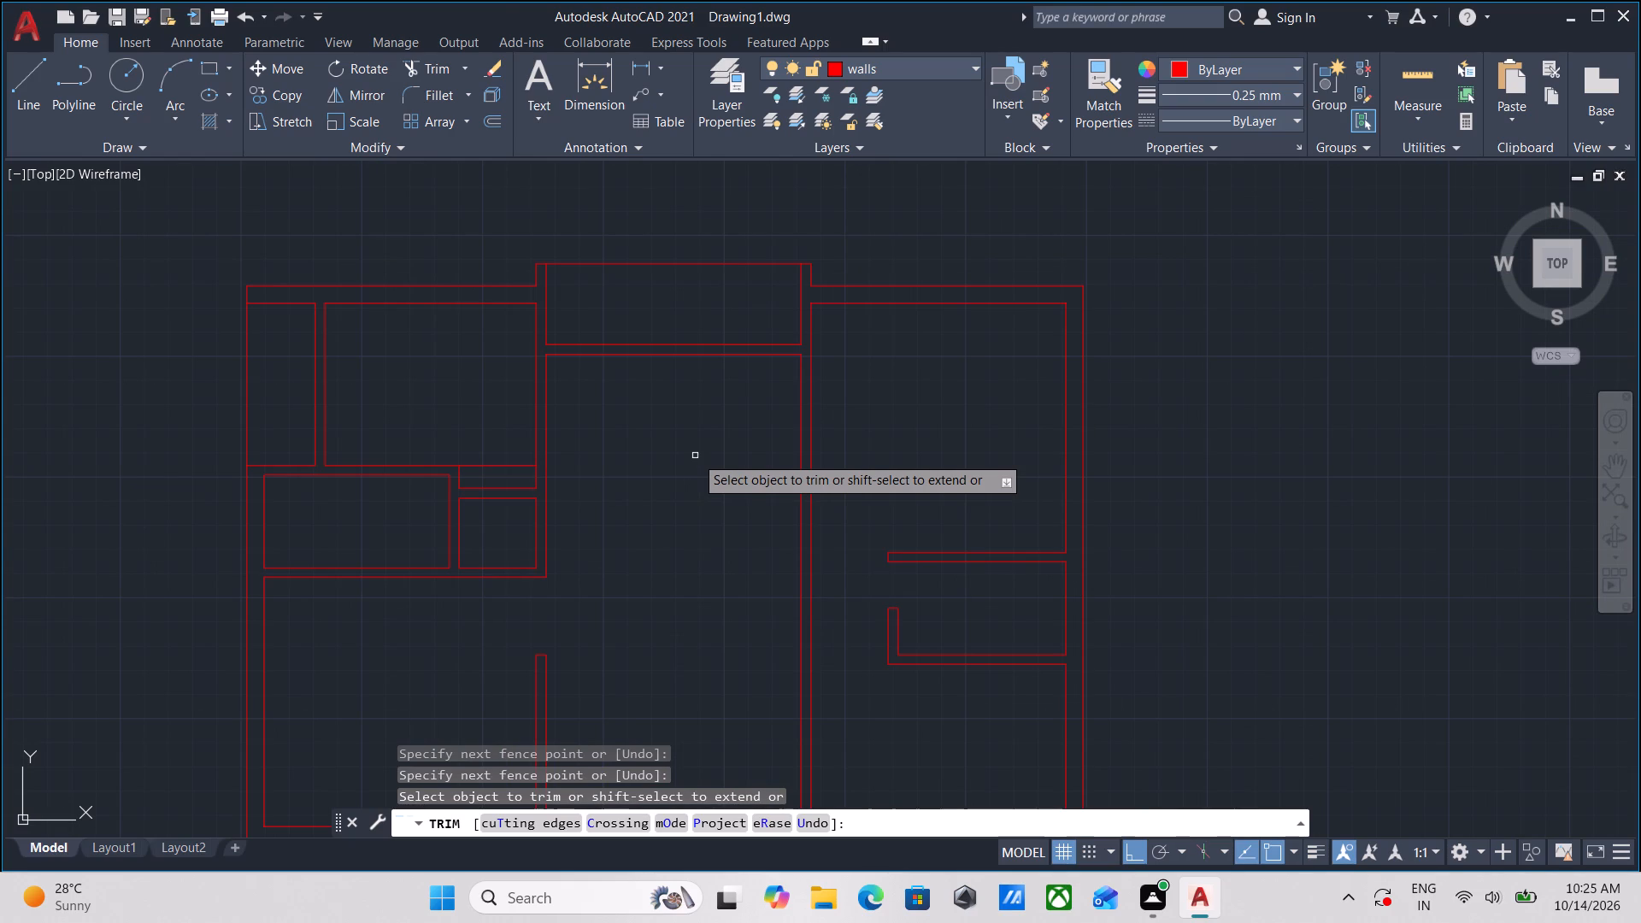
{"action": "scroll", "coordinate": [695, 456], "scroll_direction": "down", "scroll_amount": 1}
{"action": "middle_click_drag", "start_coordinate": [695, 456], "coordinate": [703, 409]}
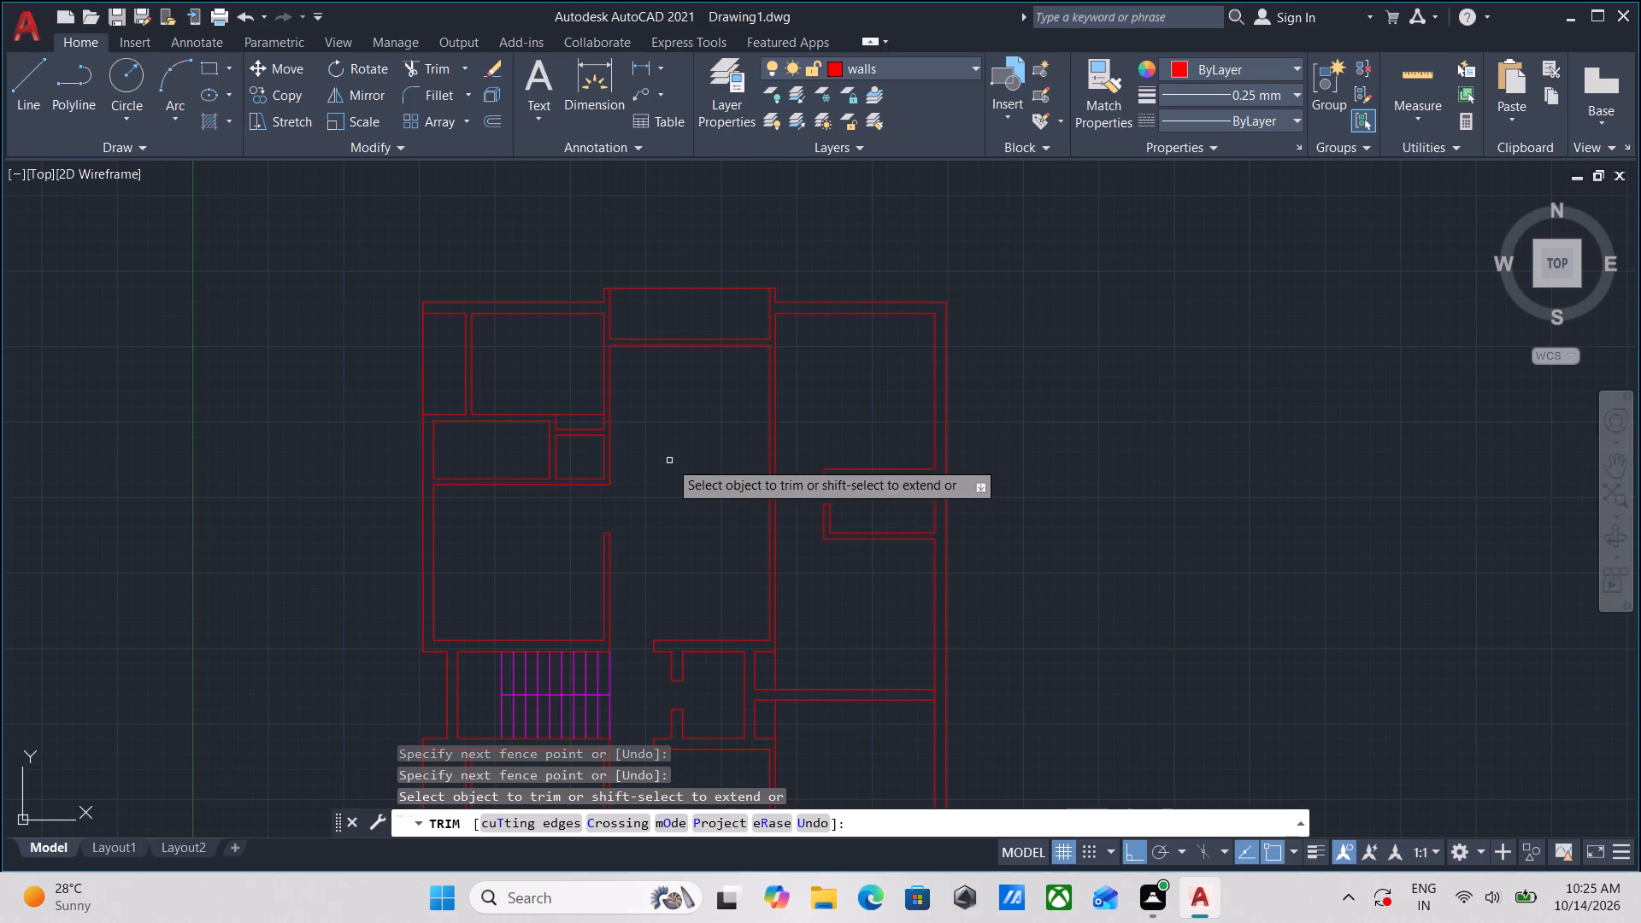
{"action": "middle_click_drag", "start_coordinate": [669, 461], "coordinate": [710, 437]}
{"action": "middle_click_drag", "start_coordinate": [704, 450], "coordinate": [745, 430]}
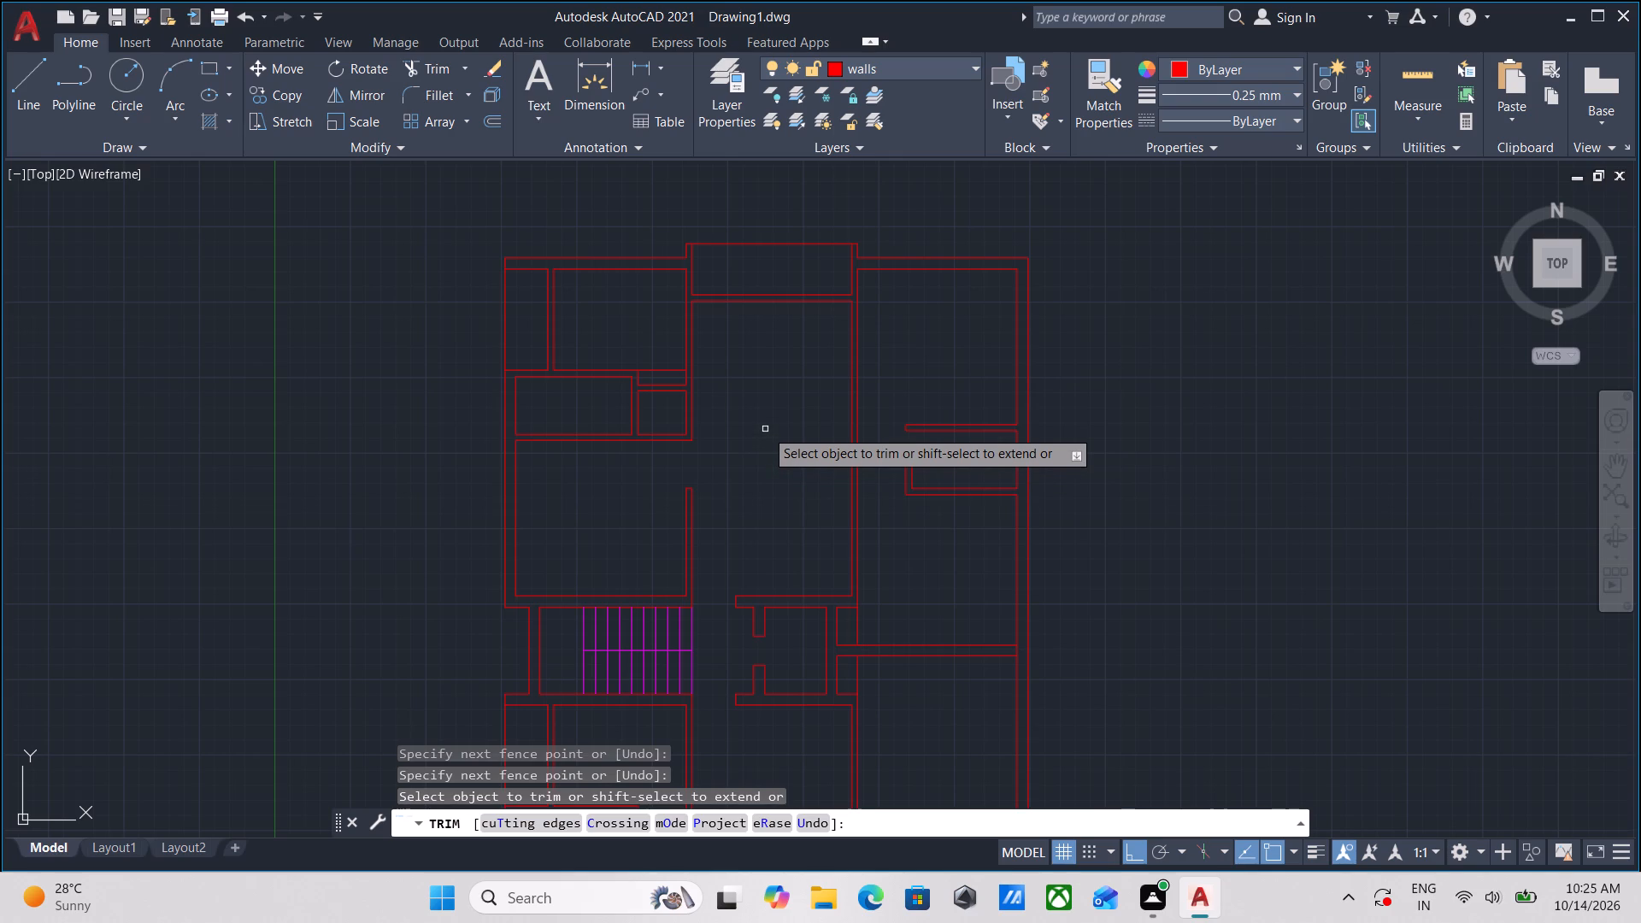
{"action": "scroll", "coordinate": [660, 456], "scroll_direction": "up", "scroll_amount": 2}
{"action": "middle_click_drag", "start_coordinate": [609, 478], "coordinate": [797, 526]}
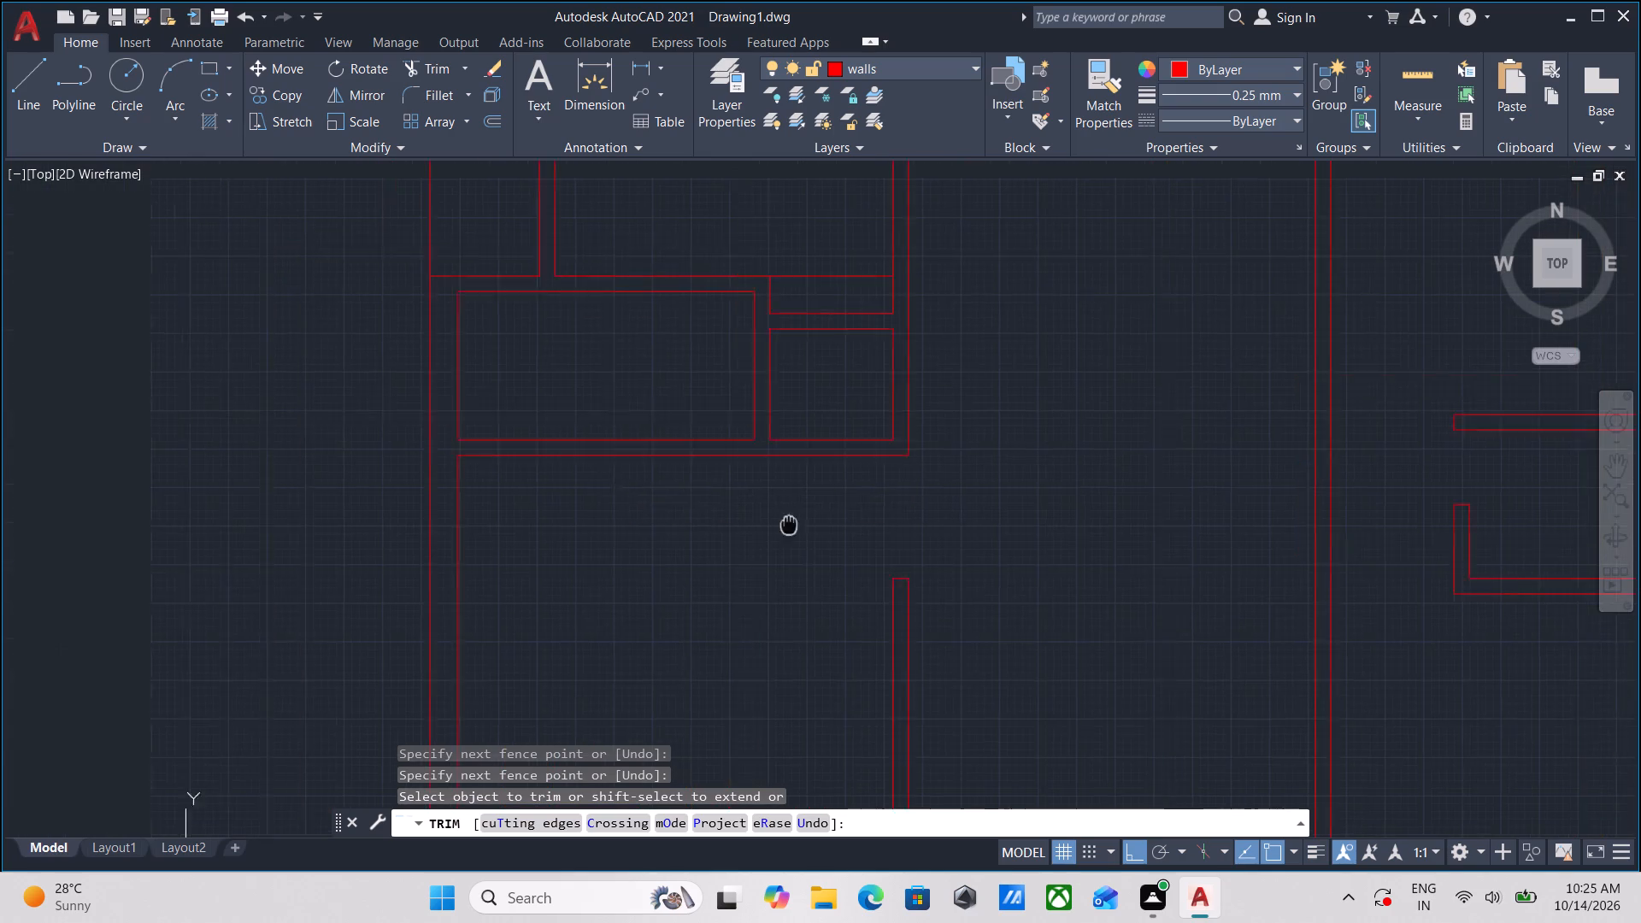
{"action": "middle_click_drag", "start_coordinate": [797, 526], "coordinate": [822, 535]}
{"action": "middle_click_drag", "start_coordinate": [816, 510], "coordinate": [815, 529]}
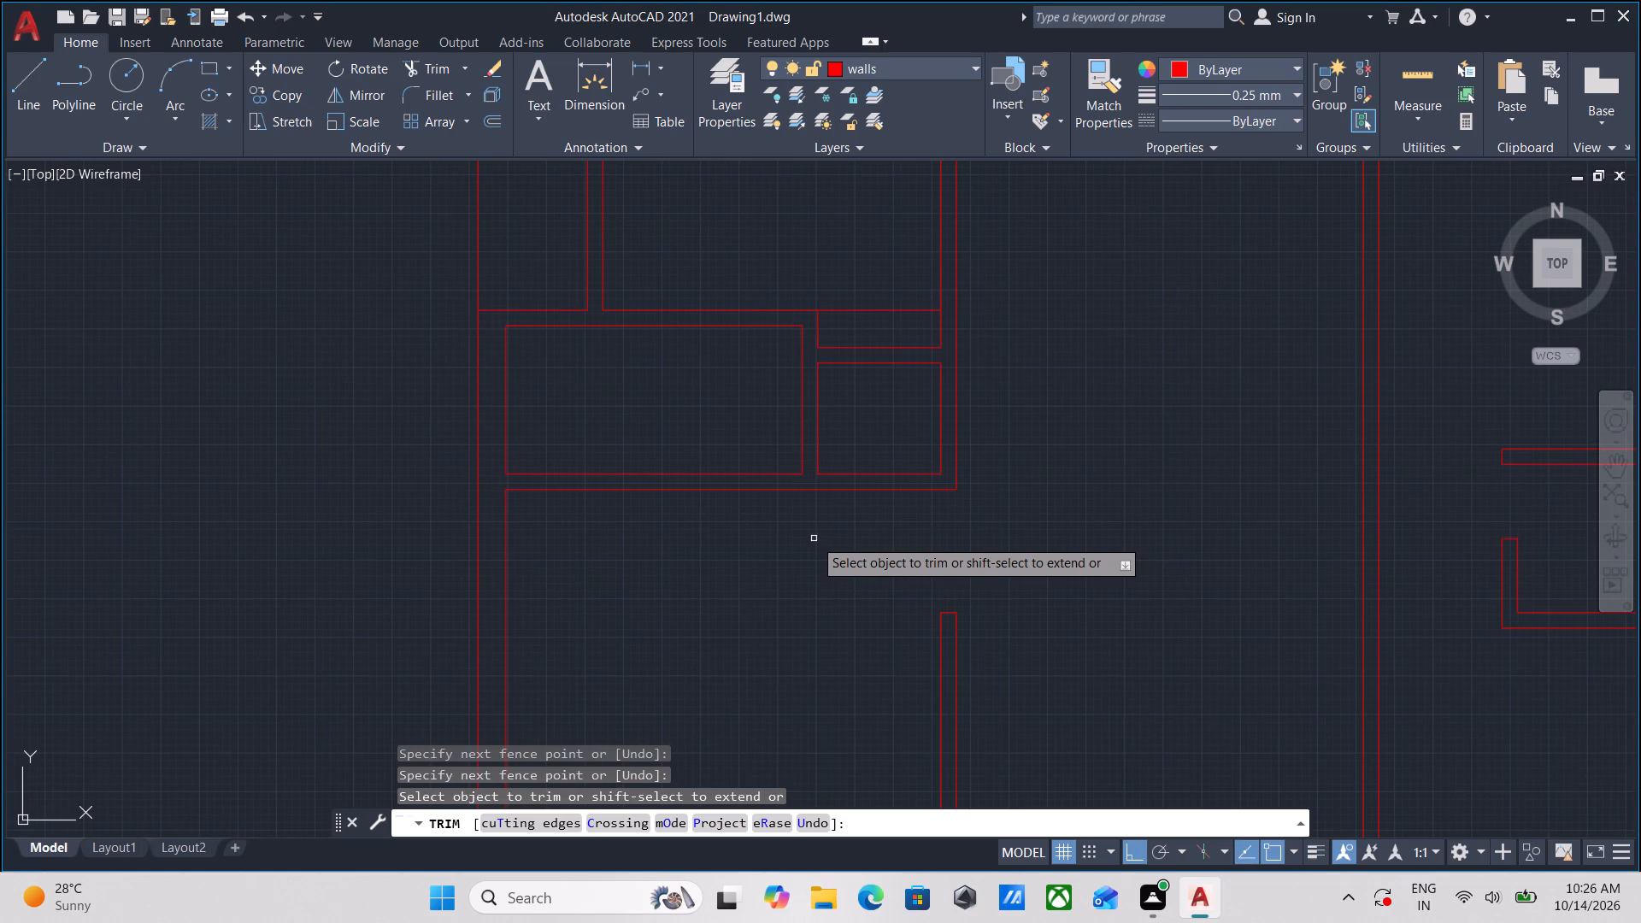
{"action": "key", "text": "Escape"}
{"action": "scroll", "coordinate": [806, 473], "scroll_direction": "up", "scroll_amount": 1}
{"action": "middle_click_drag", "start_coordinate": [809, 427], "coordinate": [806, 531]}
{"action": "middle_click_drag", "start_coordinate": [838, 509], "coordinate": [842, 535]}
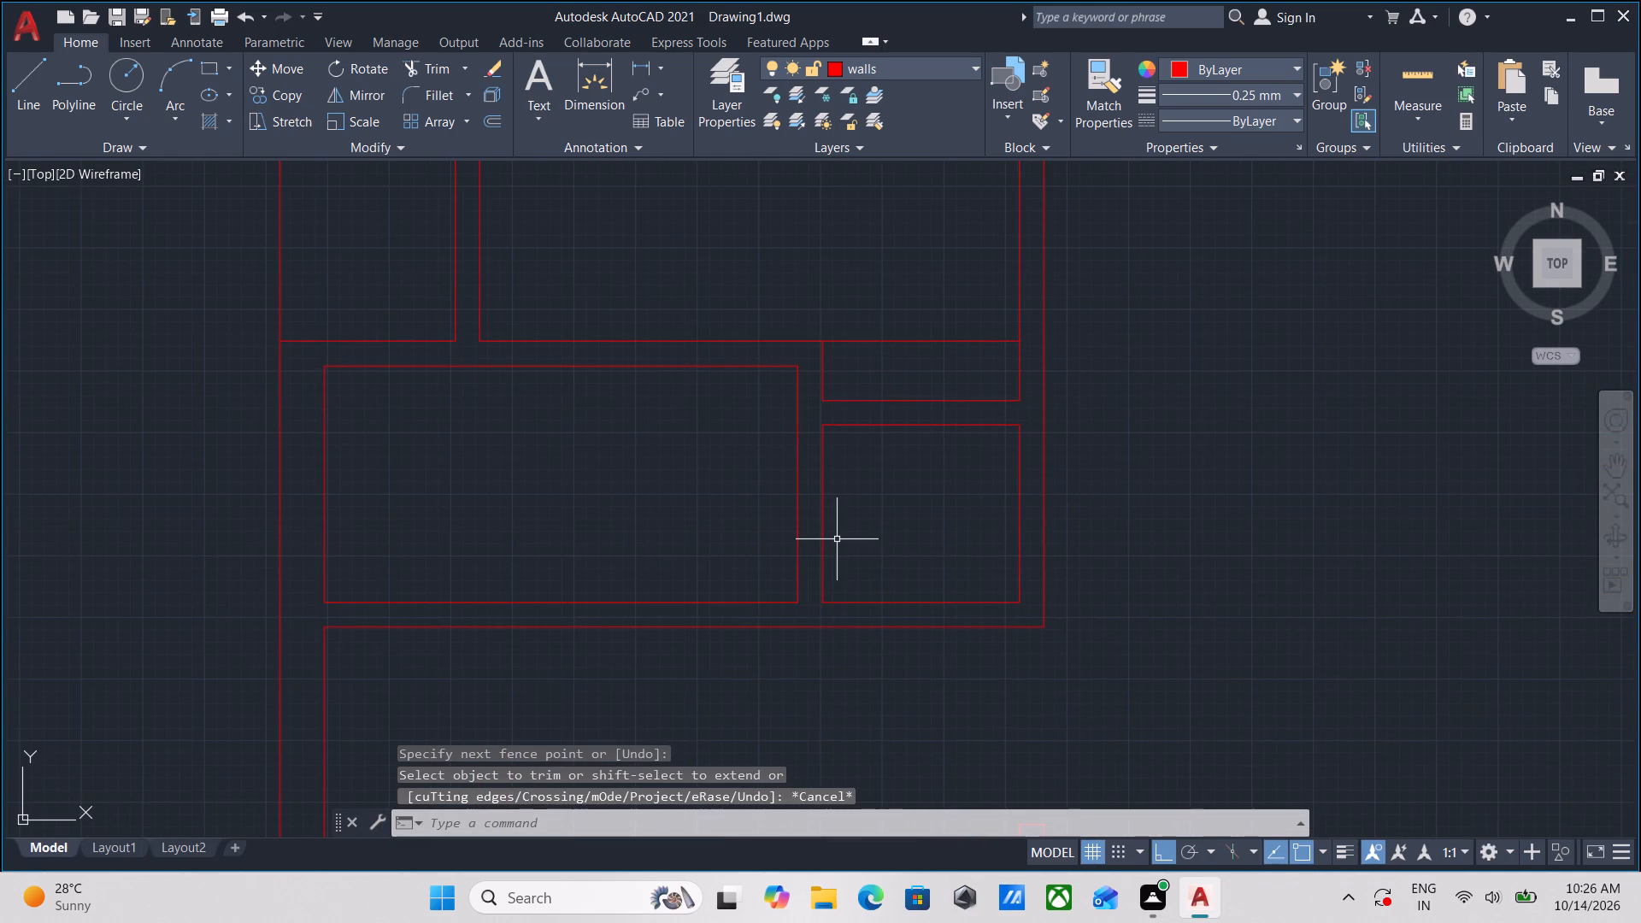
{"action": "type", "text": "ex"}
{"action": "key", "text": "Return"}
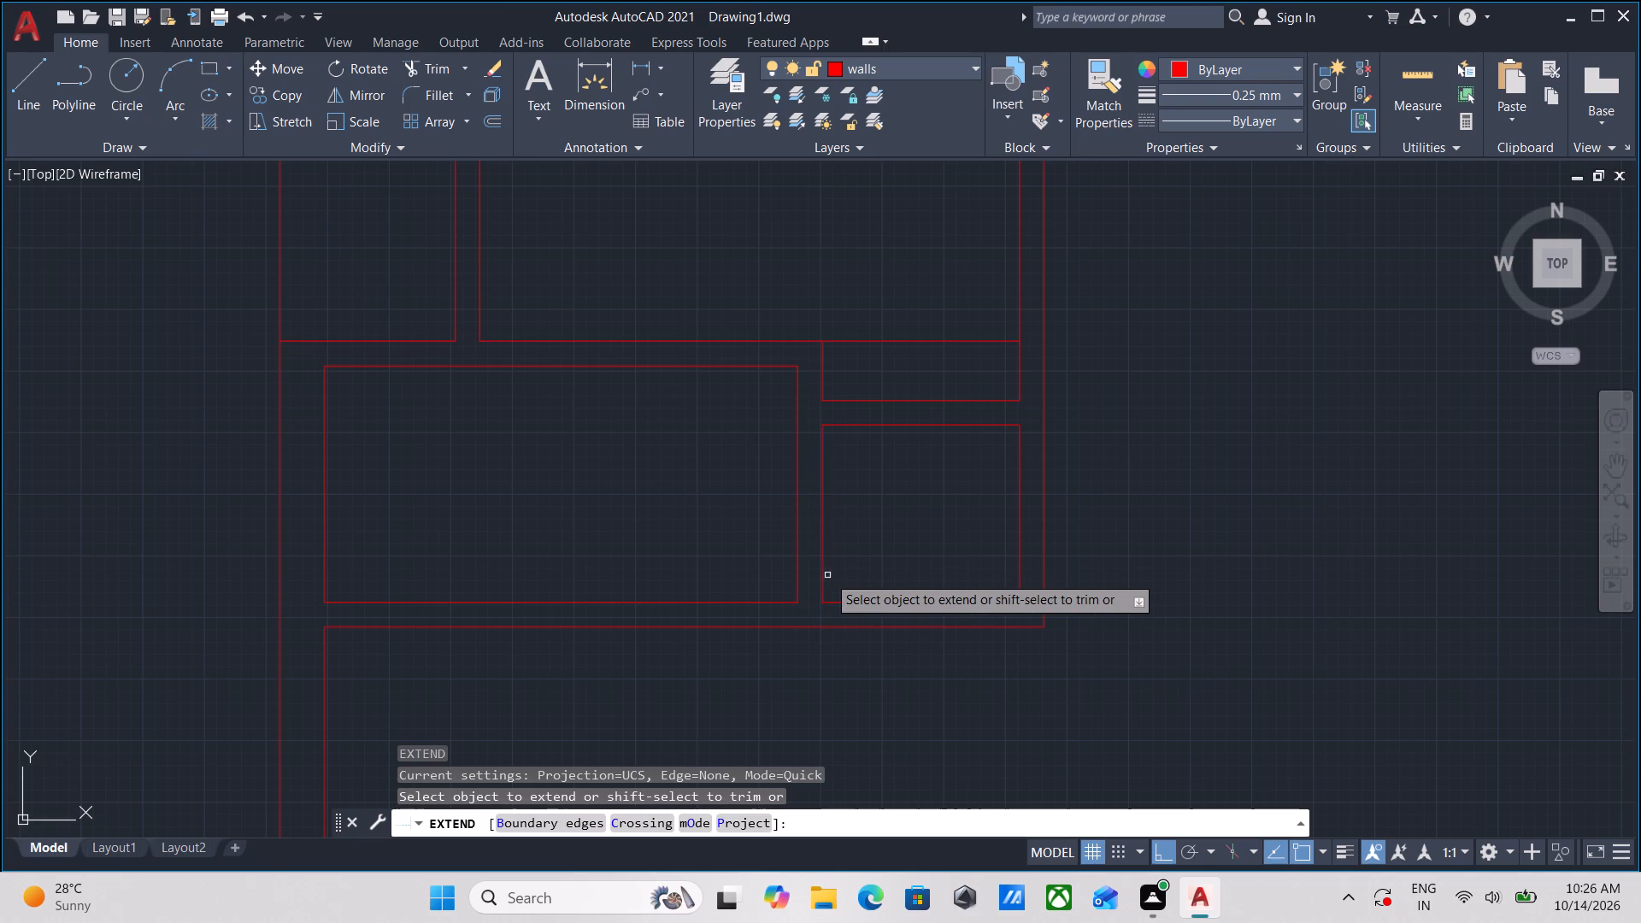
{"action": "left_click", "coordinate": [820, 573]}
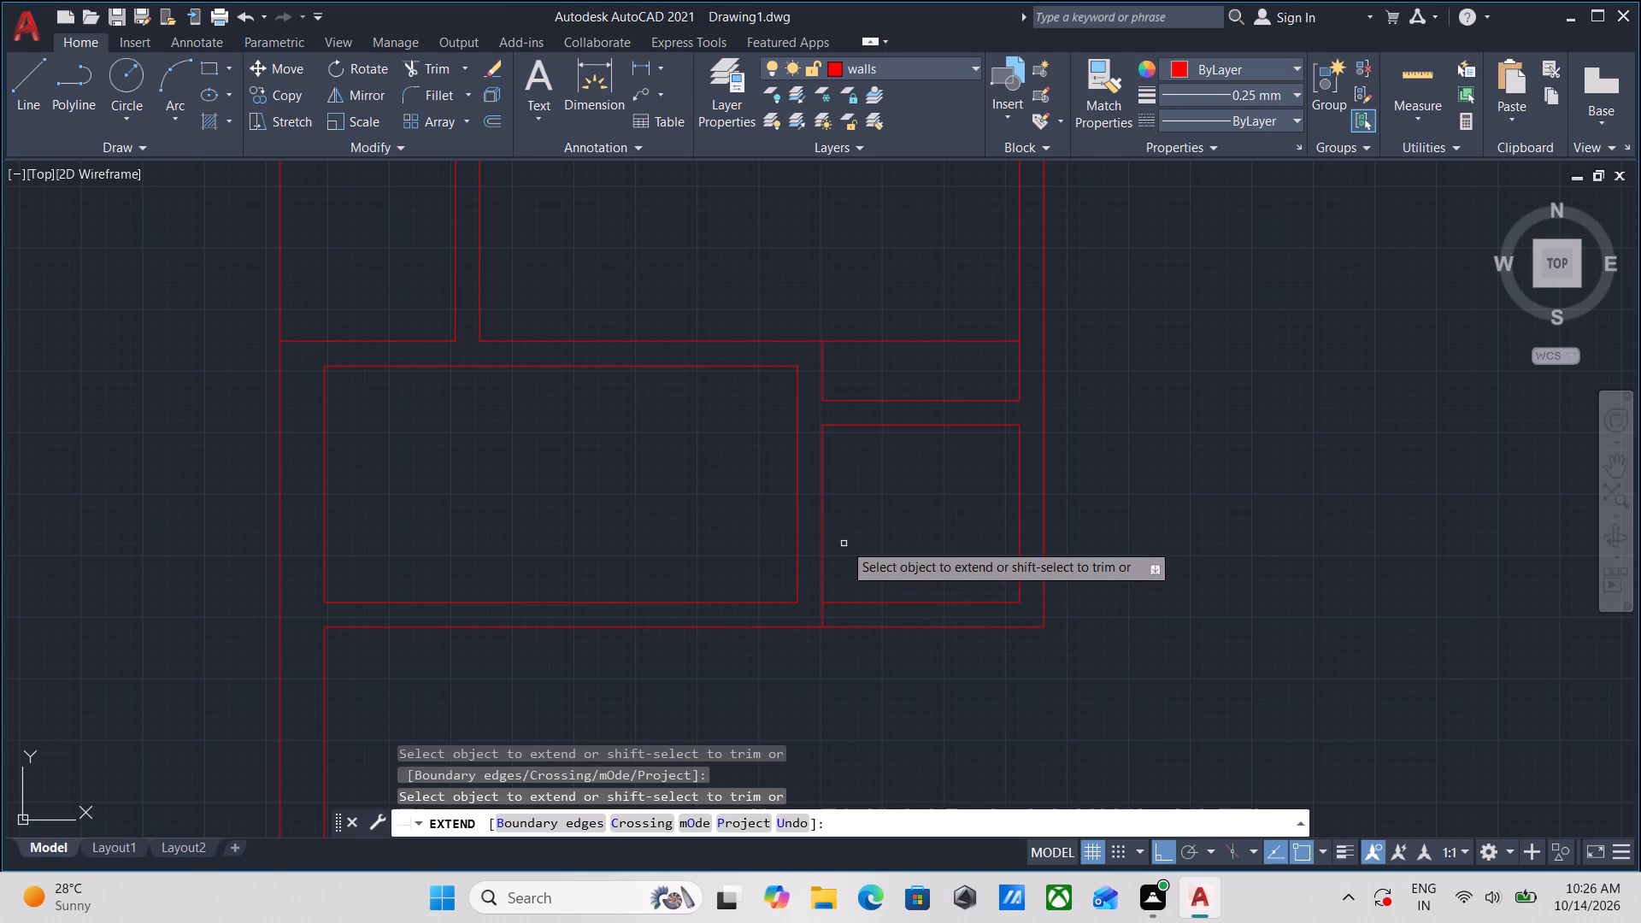
{"action": "middle_click_drag", "start_coordinate": [838, 533], "coordinate": [859, 517]}
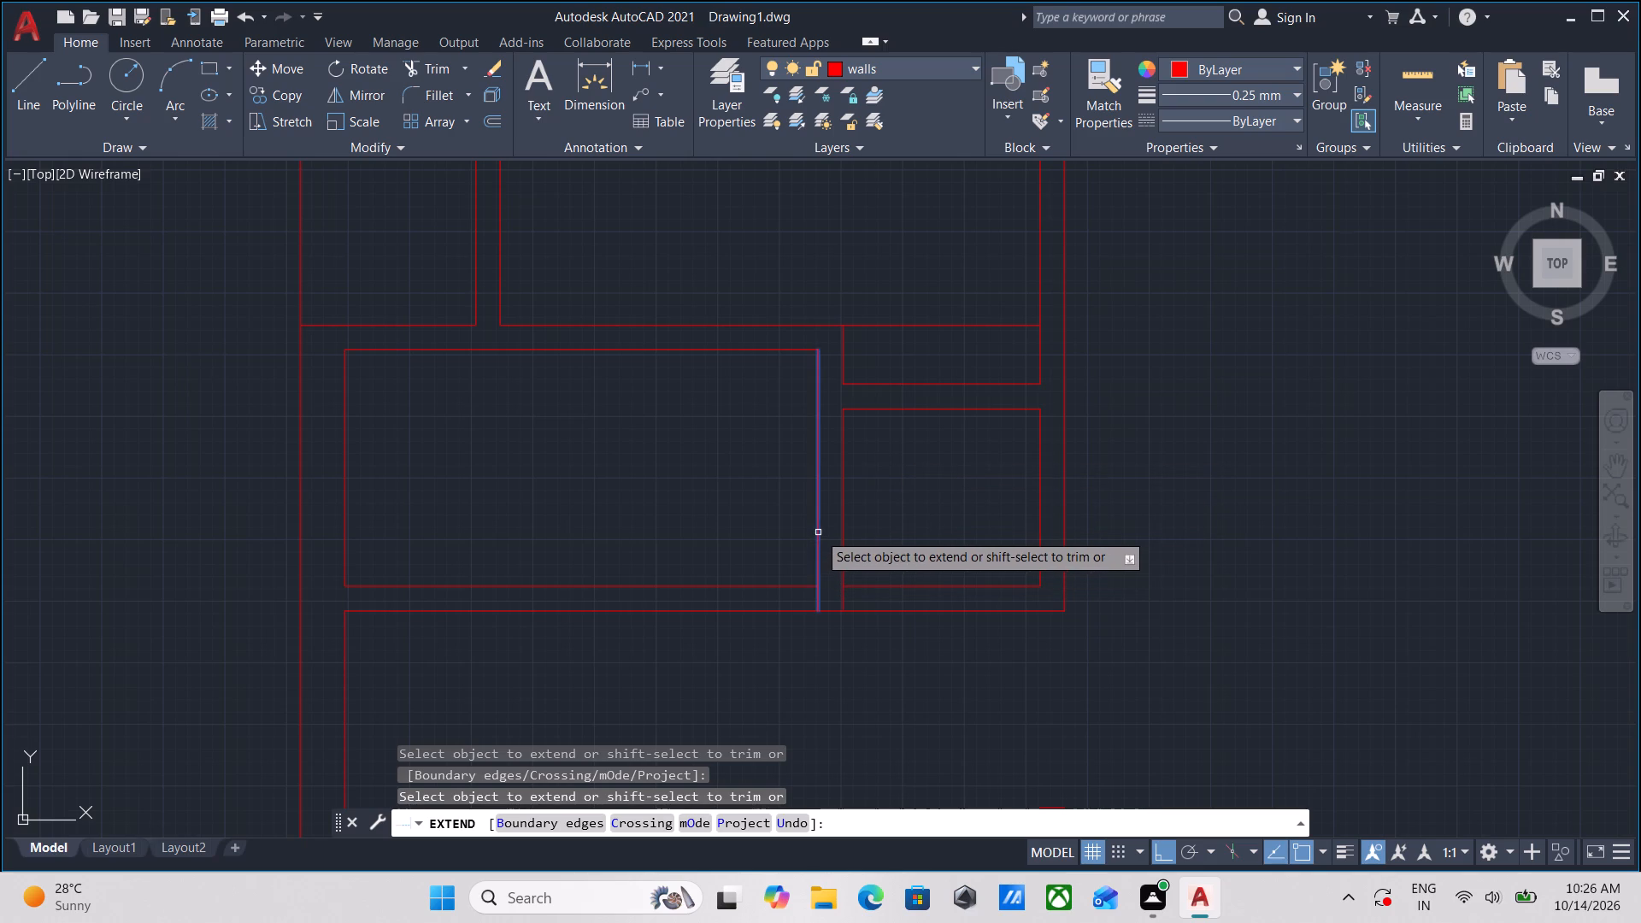
{"action": "left_click", "coordinate": [818, 532]}
{"action": "middle_click", "coordinate": [873, 514]}
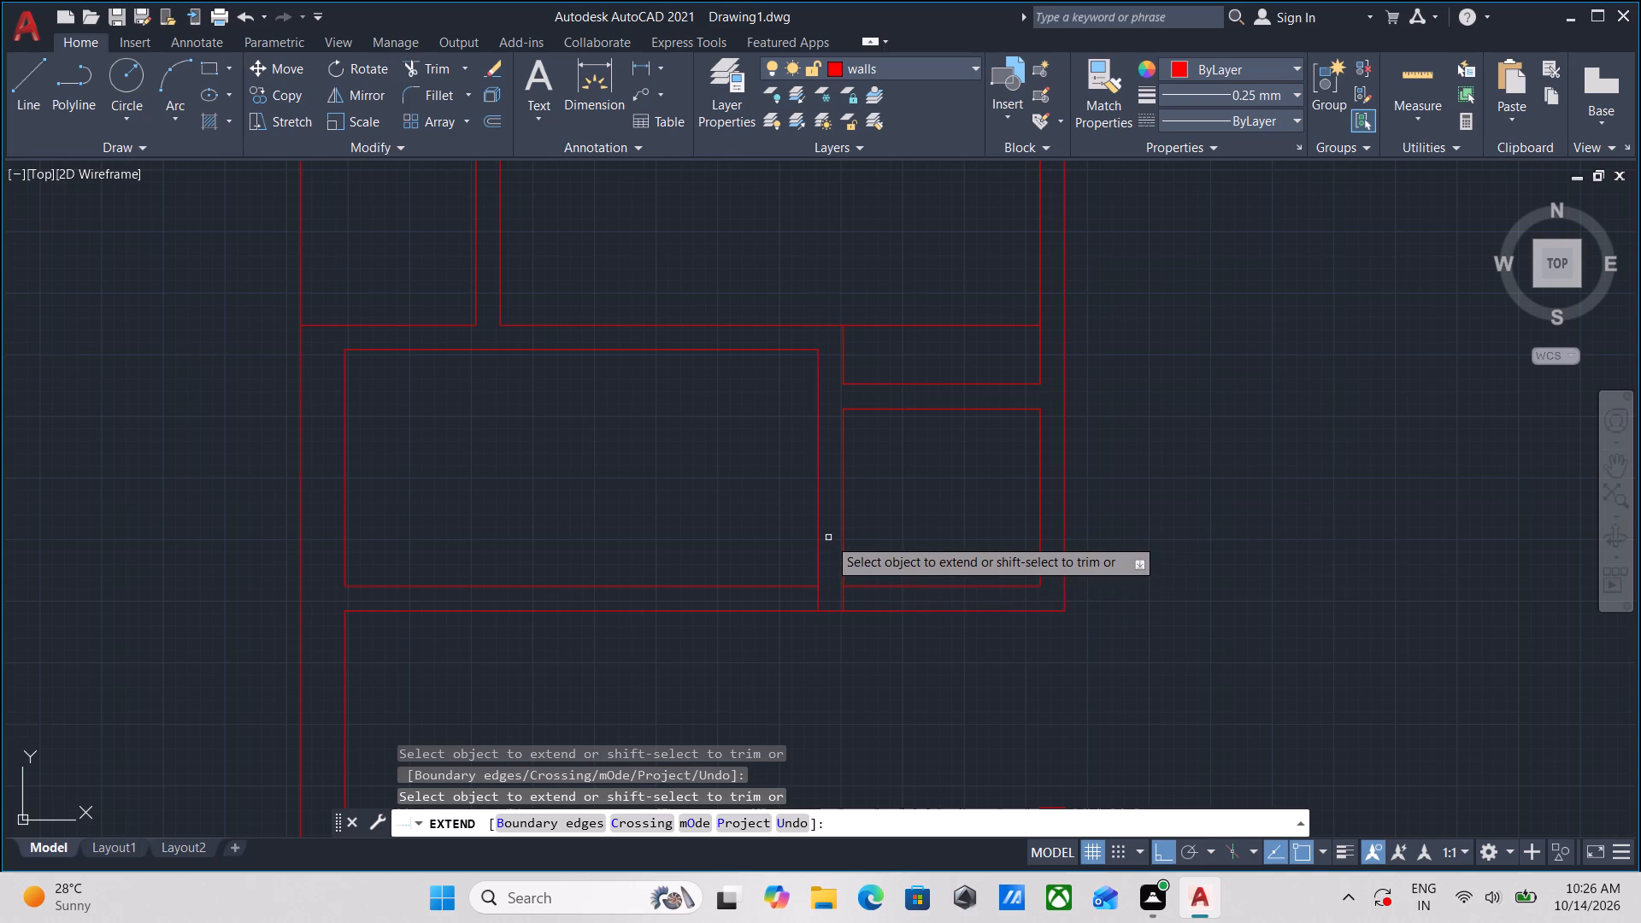
{"action": "scroll", "coordinate": [826, 547], "scroll_direction": "up", "scroll_amount": 1}
{"action": "key", "text": "Escape"}
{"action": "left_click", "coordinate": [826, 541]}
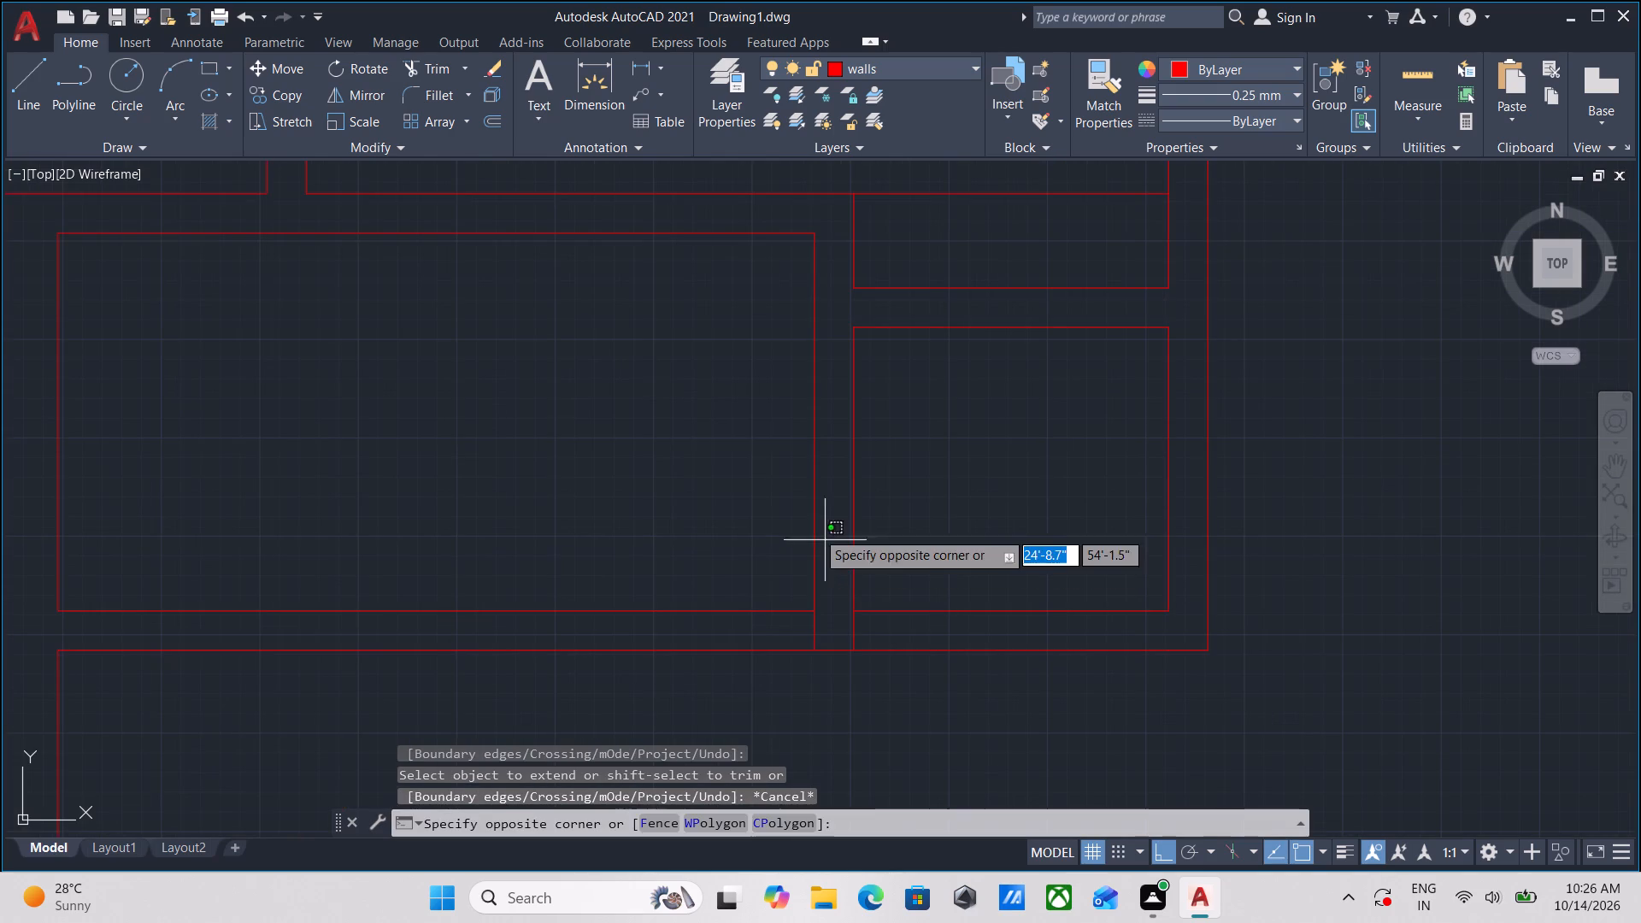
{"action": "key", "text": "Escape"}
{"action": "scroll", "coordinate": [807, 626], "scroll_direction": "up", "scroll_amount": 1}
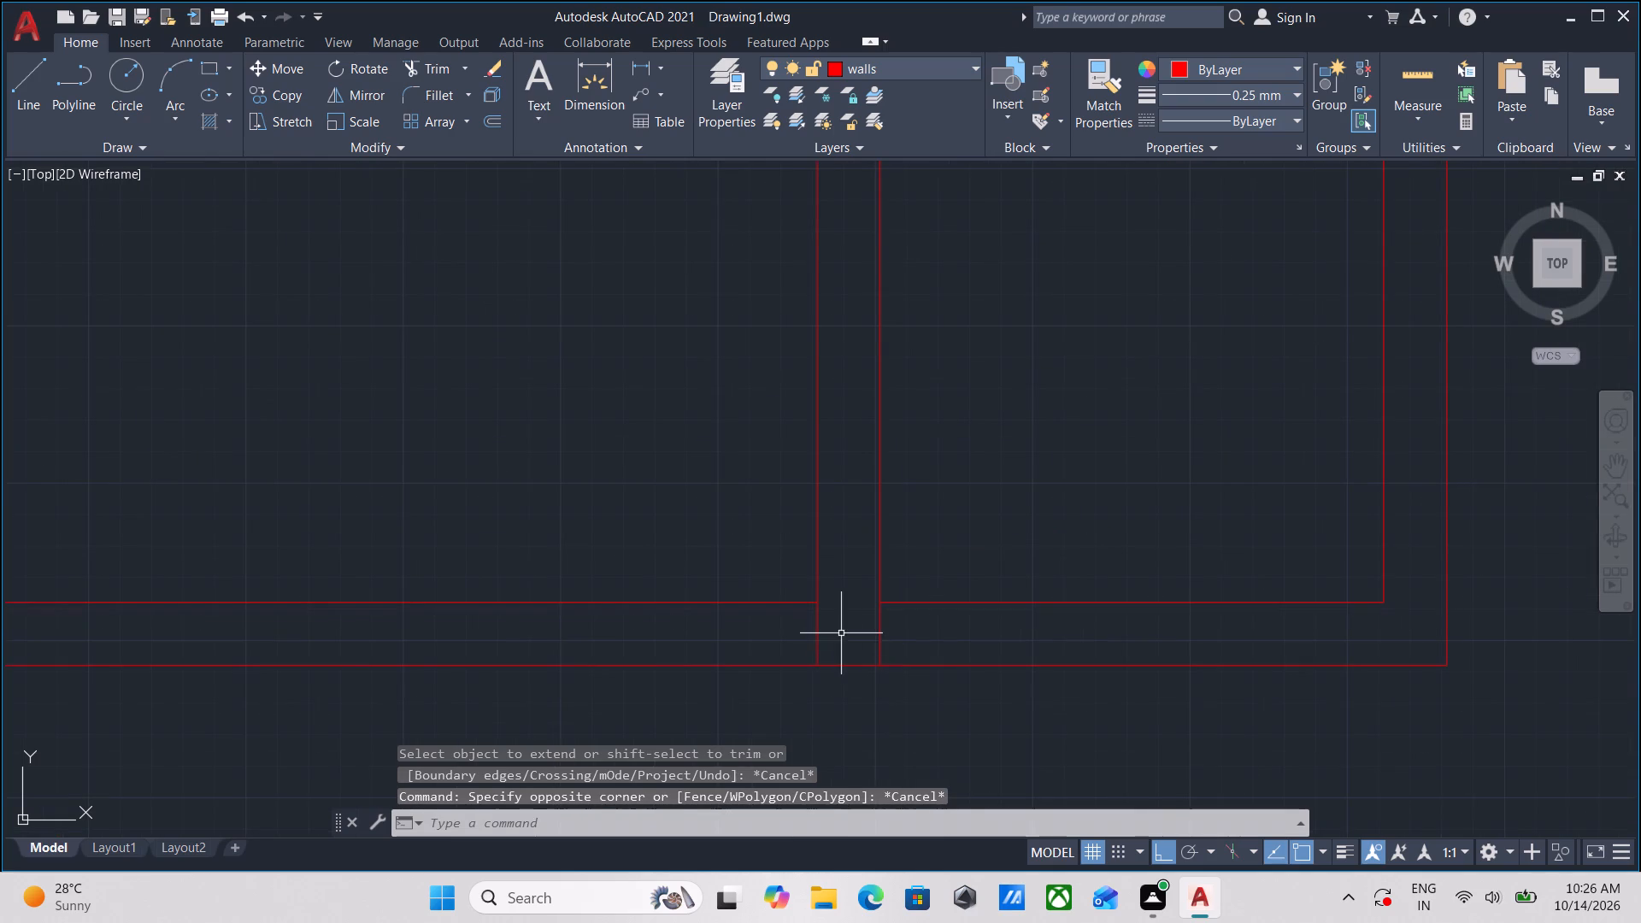
Offset the west face of the partition between the two small rooms north of the northwest bedroom 2' to the west.
{"action": "left_click", "coordinate": [838, 633]}
{"action": "left_click", "coordinate": [796, 632]}
{"action": "key", "text": "o"}
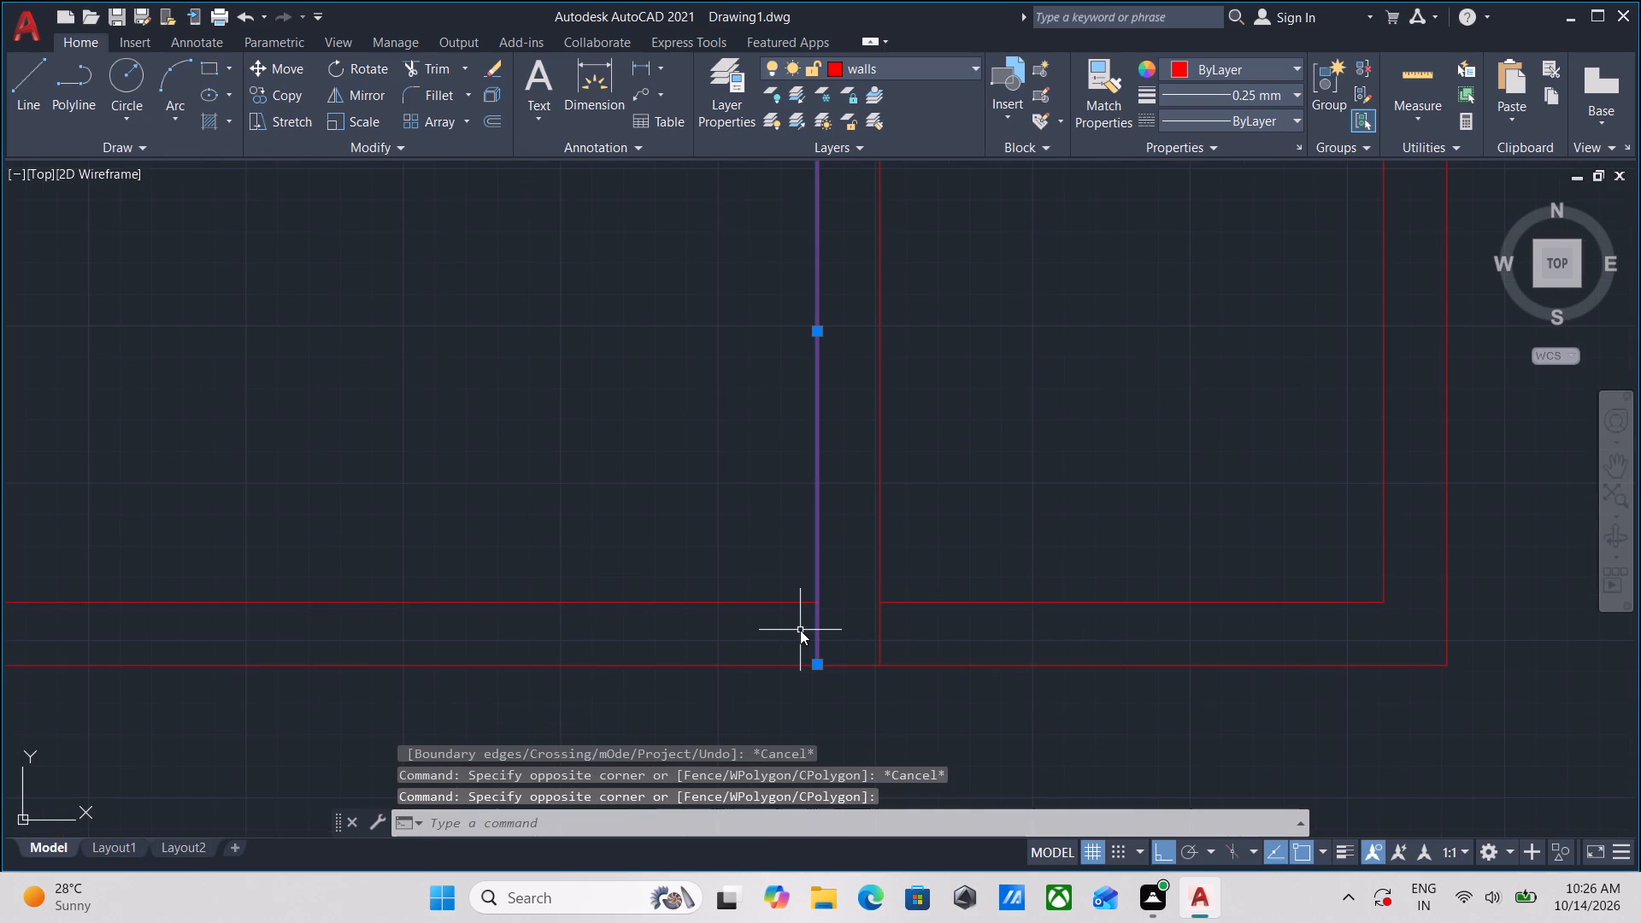
{"action": "key", "text": "Return"}
{"action": "left_click", "coordinate": [820, 627]}
{"action": "left_click", "coordinate": [652, 627]}
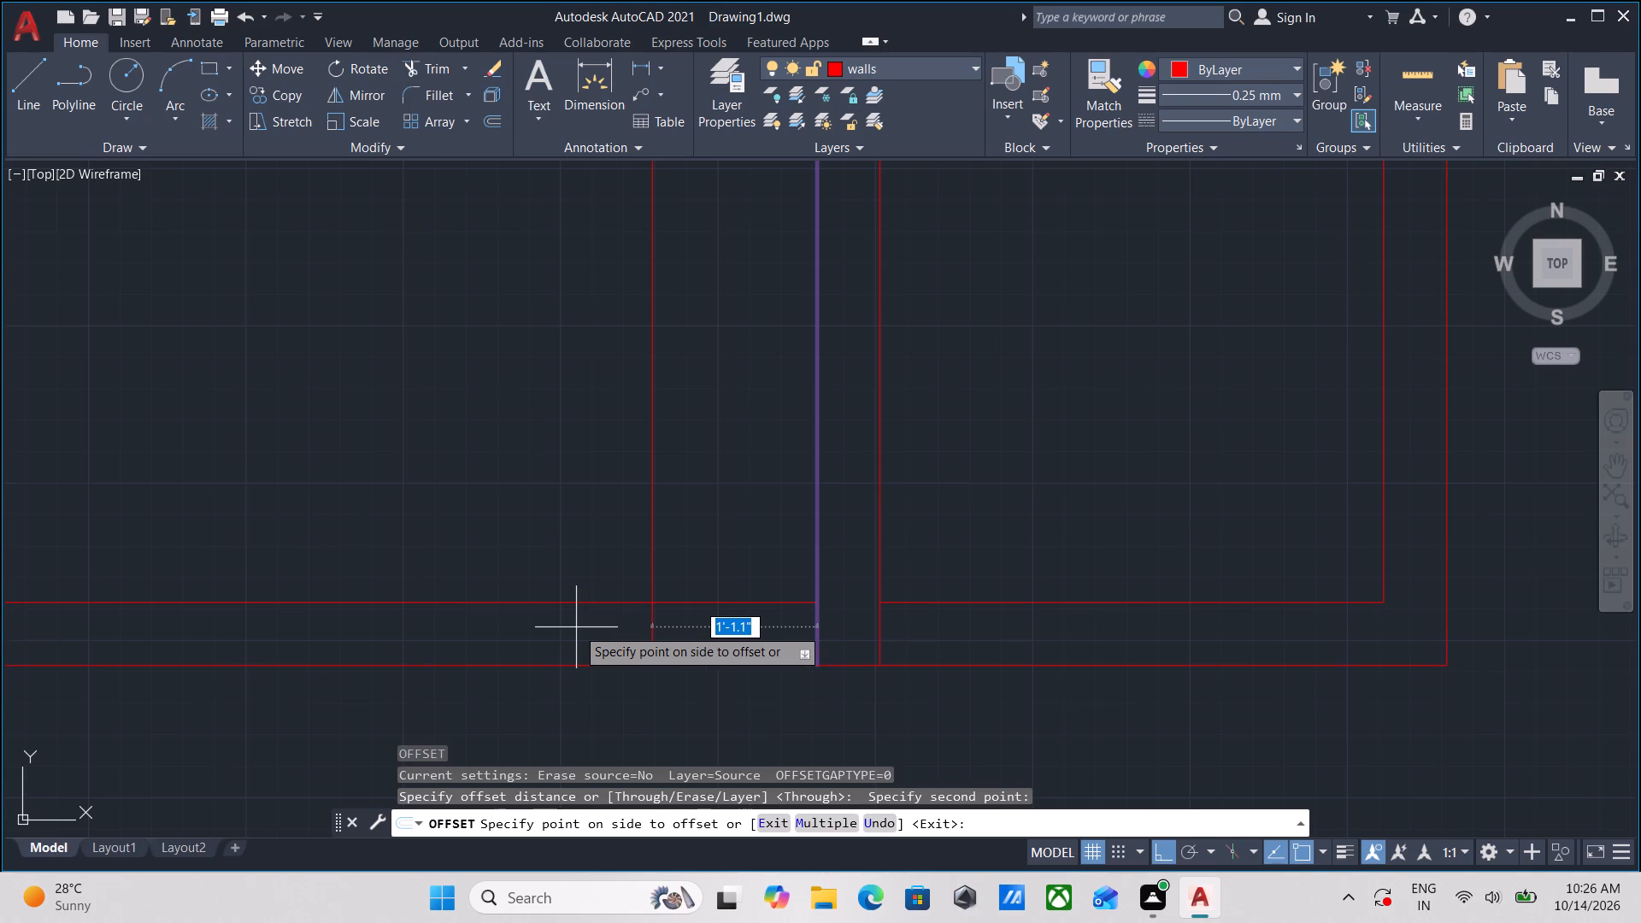
{"action": "key", "text": "2"}
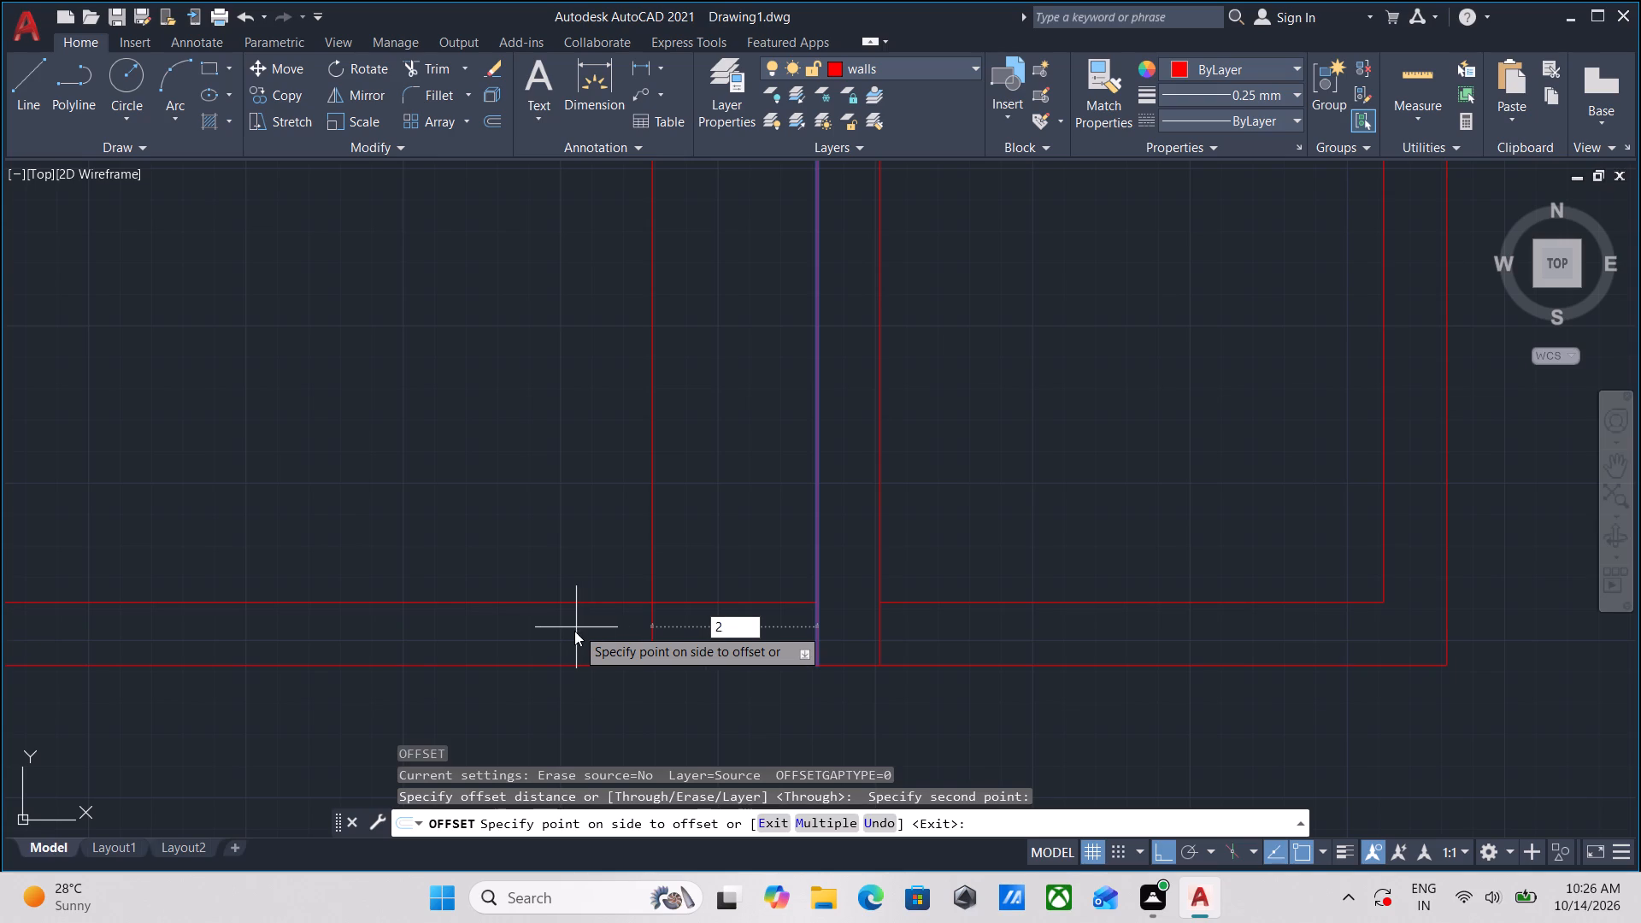
{"action": "key", "text": "apostrophe"}
{"action": "key", "text": "Return"}
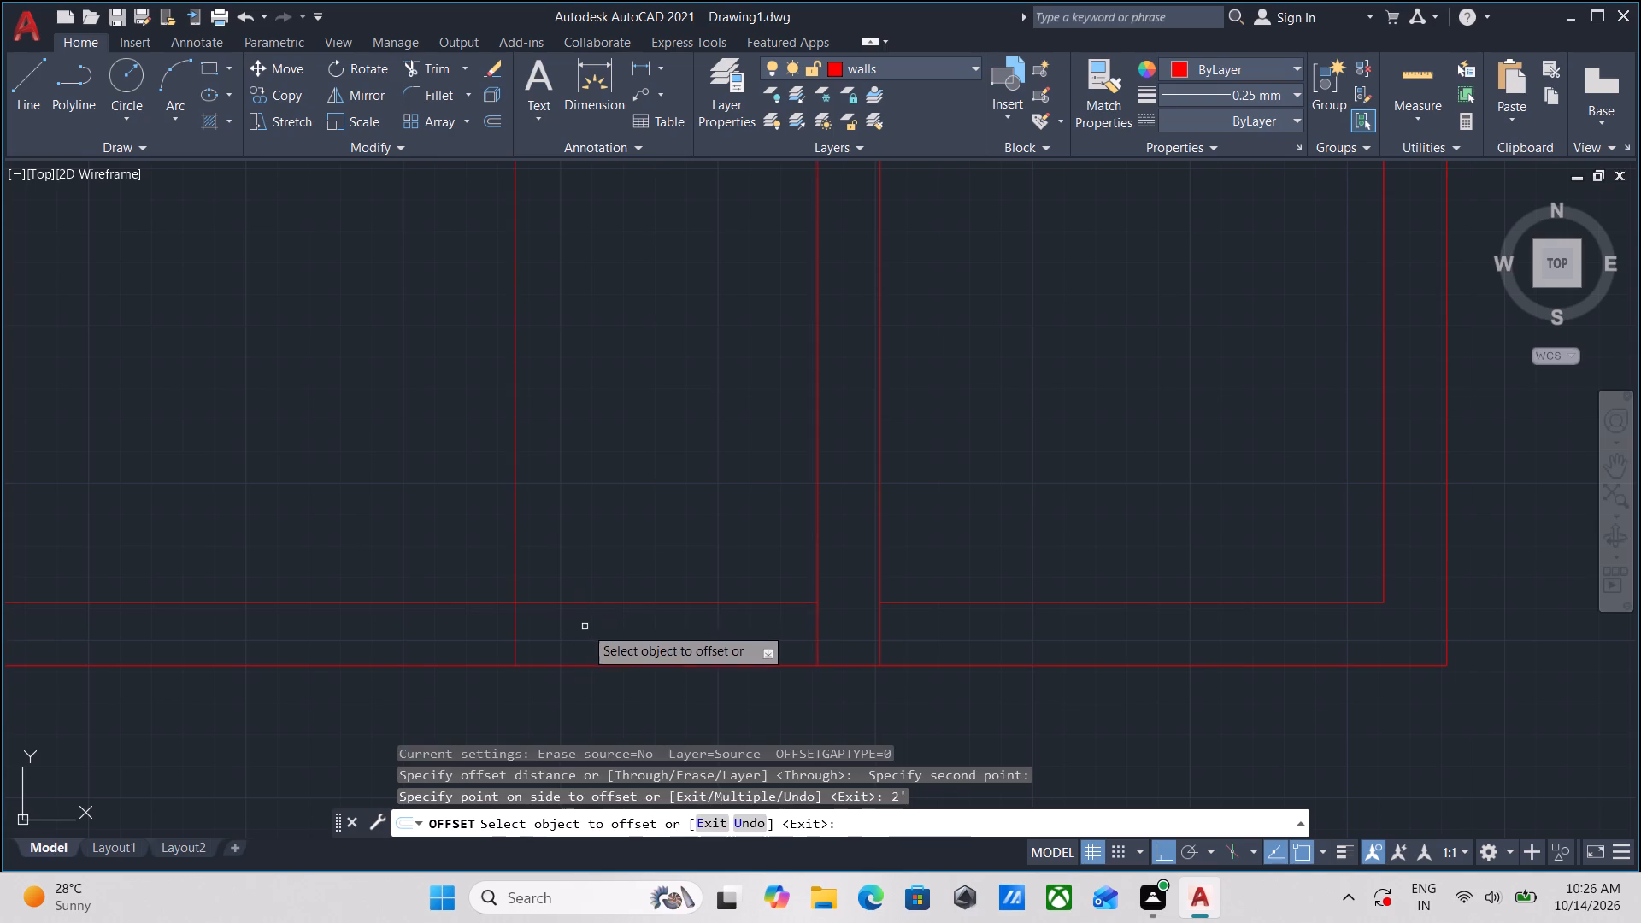
{"action": "scroll", "coordinate": [585, 626], "scroll_direction": "down", "scroll_amount": 1}
{"action": "middle_click_drag", "start_coordinate": [585, 626], "coordinate": [668, 609]}
{"action": "key", "text": "Escape"}
{"action": "middle_click_drag", "start_coordinate": [663, 648], "coordinate": [687, 648]}
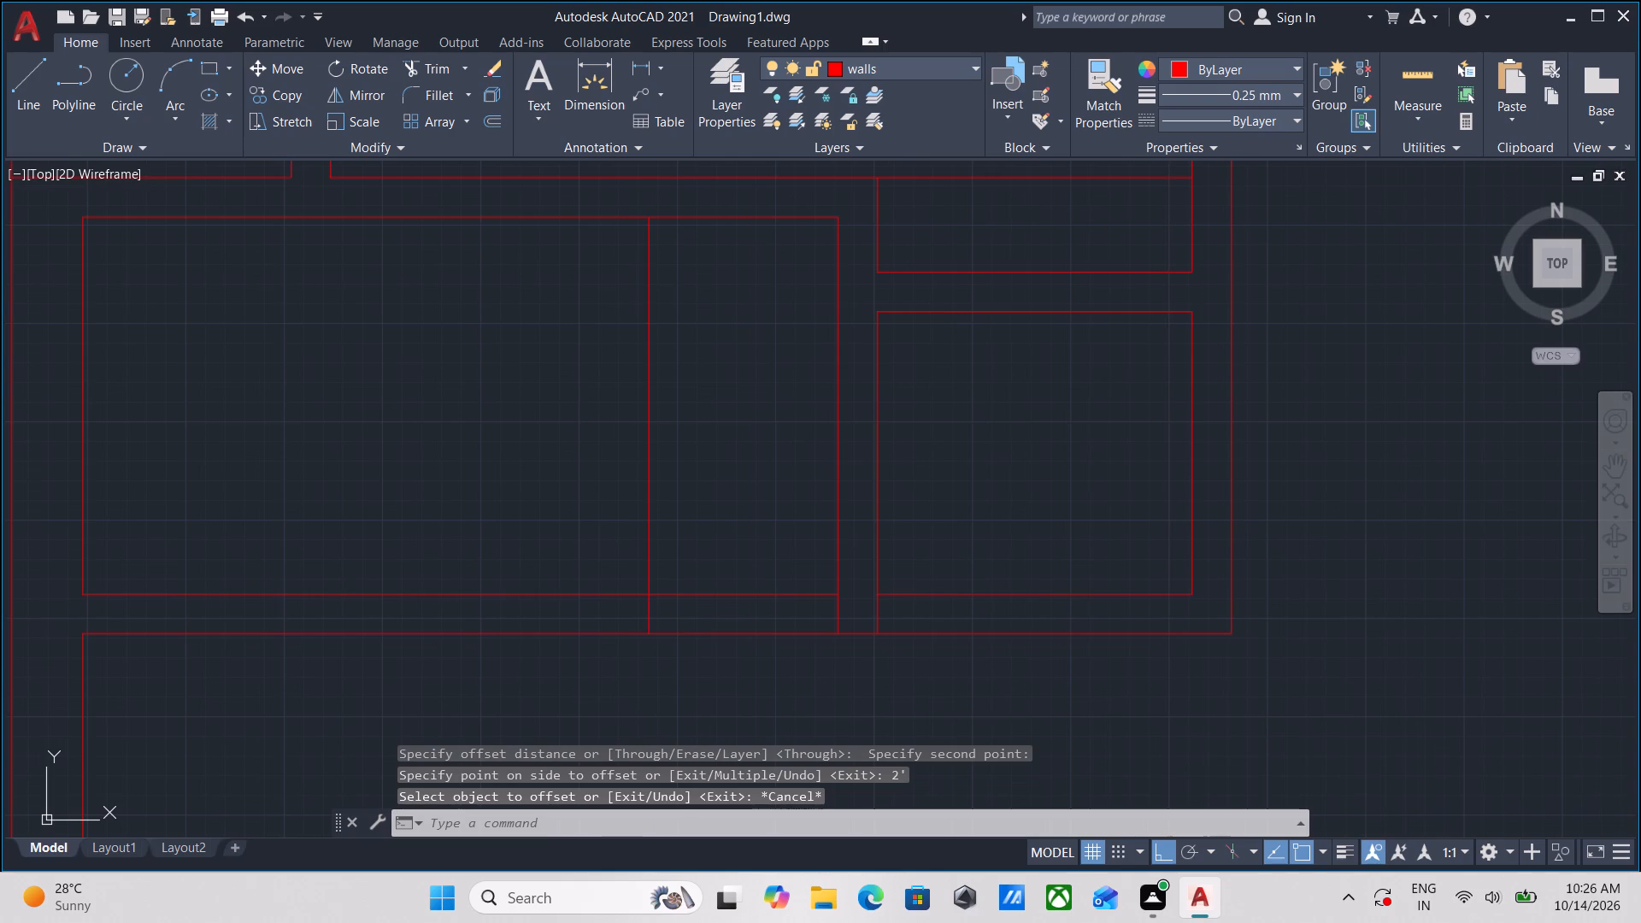
Cut the door opening by trimming both faces of the northwest bedroom's north wall beside the partition and the offset line's excess above the wall.
{"action": "type", "text": "tr"}
{"action": "key", "text": "Return"}
{"action": "left_click", "coordinate": [703, 650]}
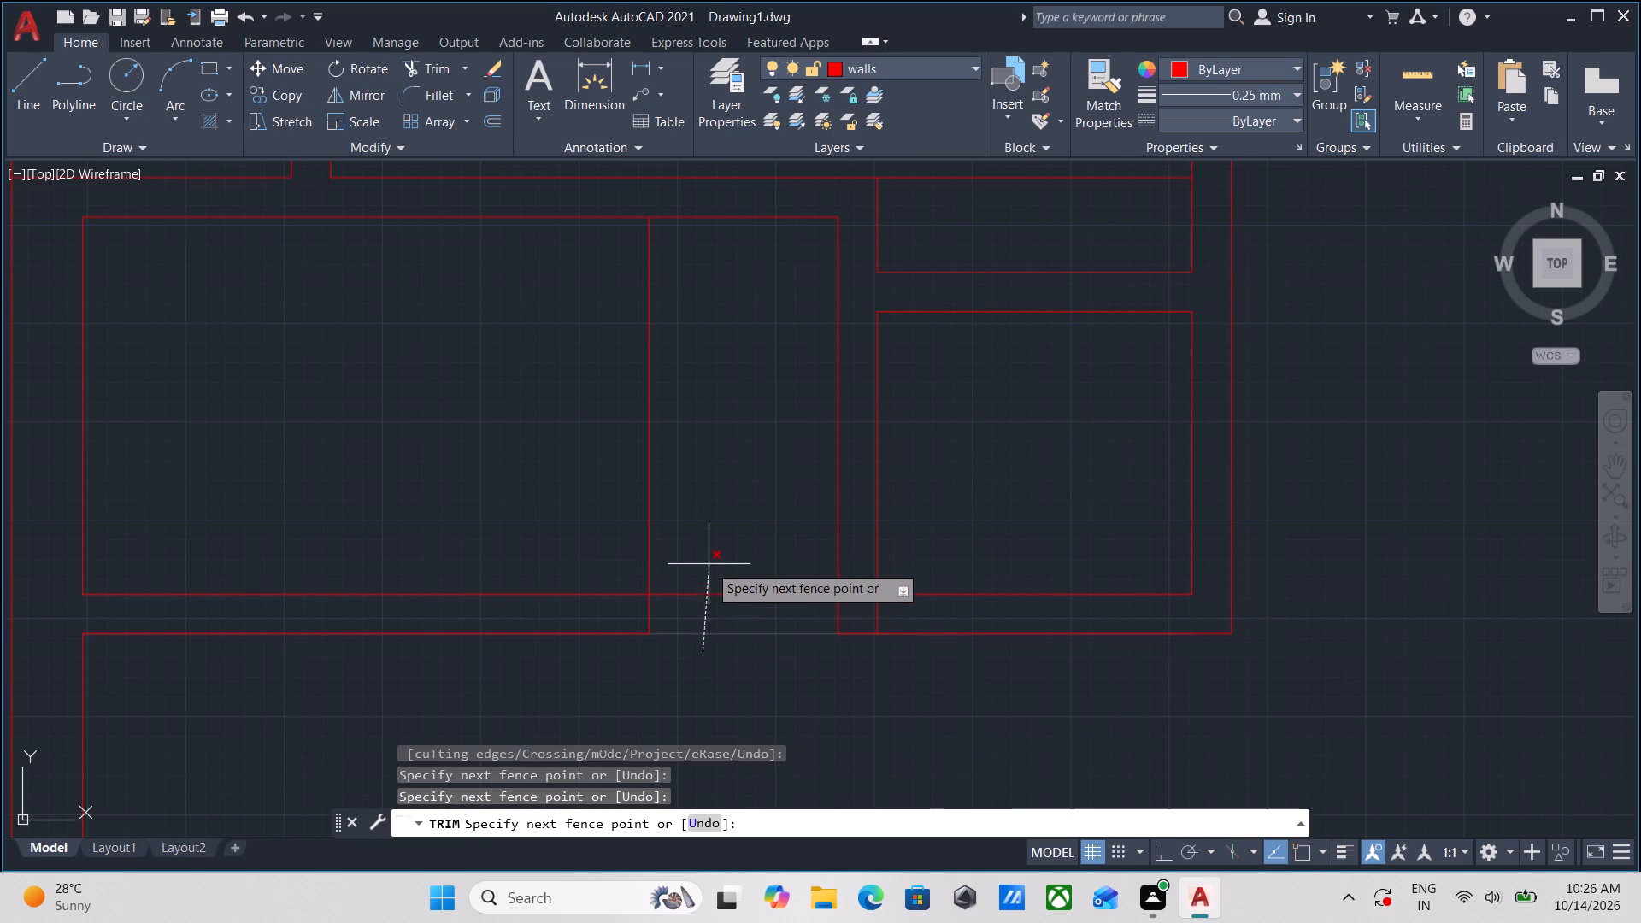
{"action": "left_click", "coordinate": [708, 520]}
{"action": "left_click", "coordinate": [701, 505]}
{"action": "left_click", "coordinate": [503, 513]}
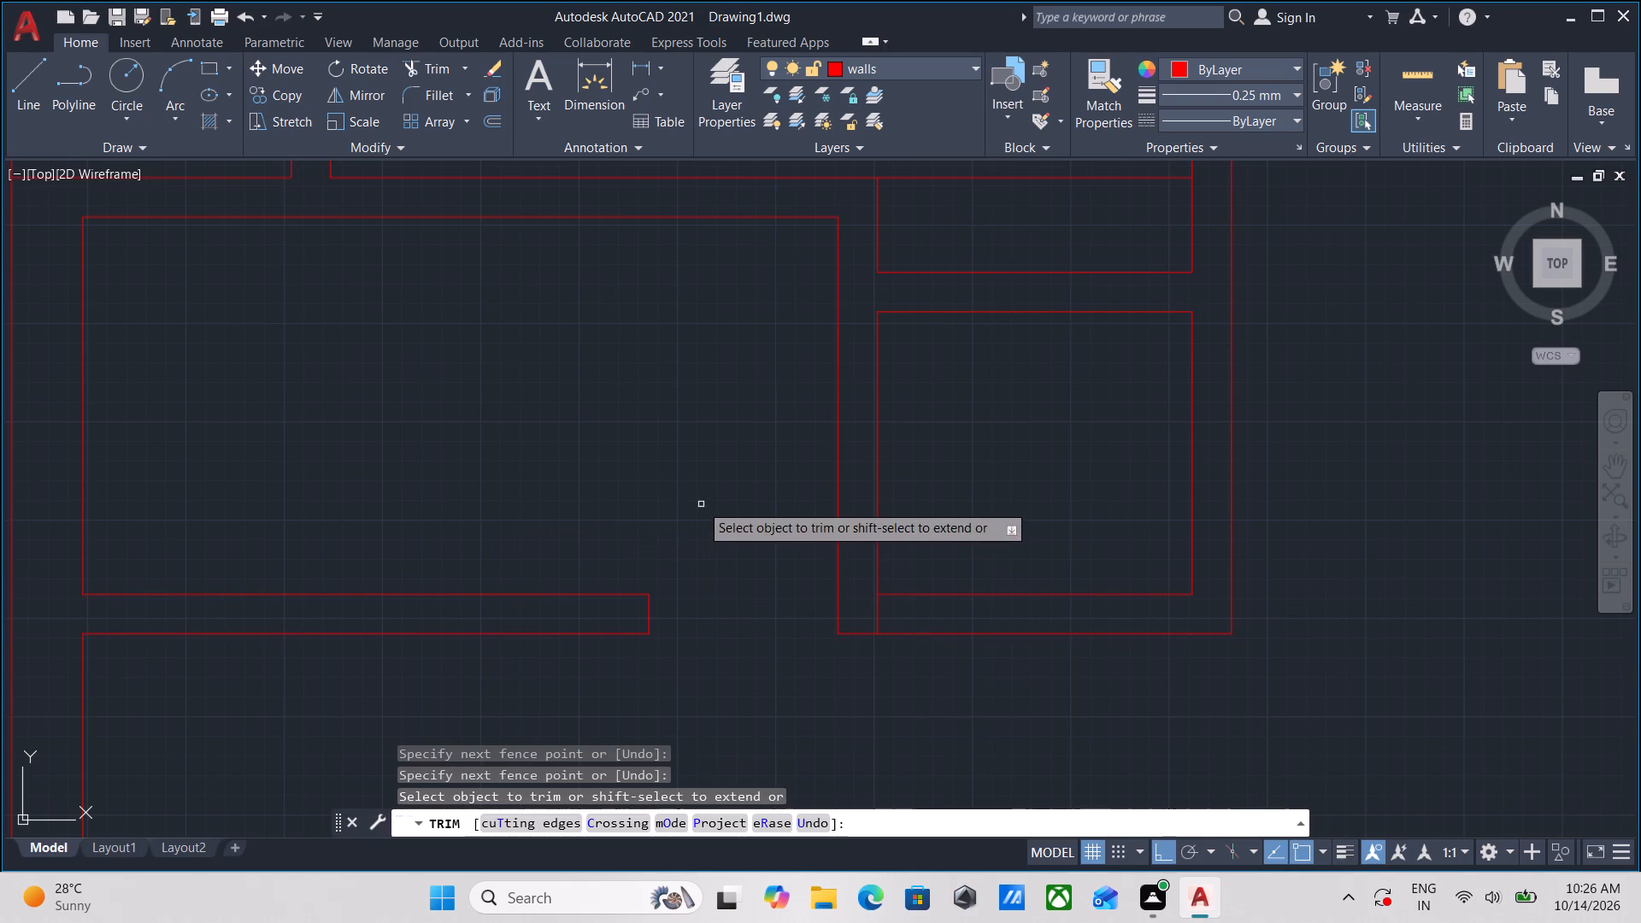
Look over the walls and door openings from the northern rooms down to the rooms south of the stairs.
{"action": "middle_click_drag", "start_coordinate": [700, 503], "coordinate": [693, 575]}
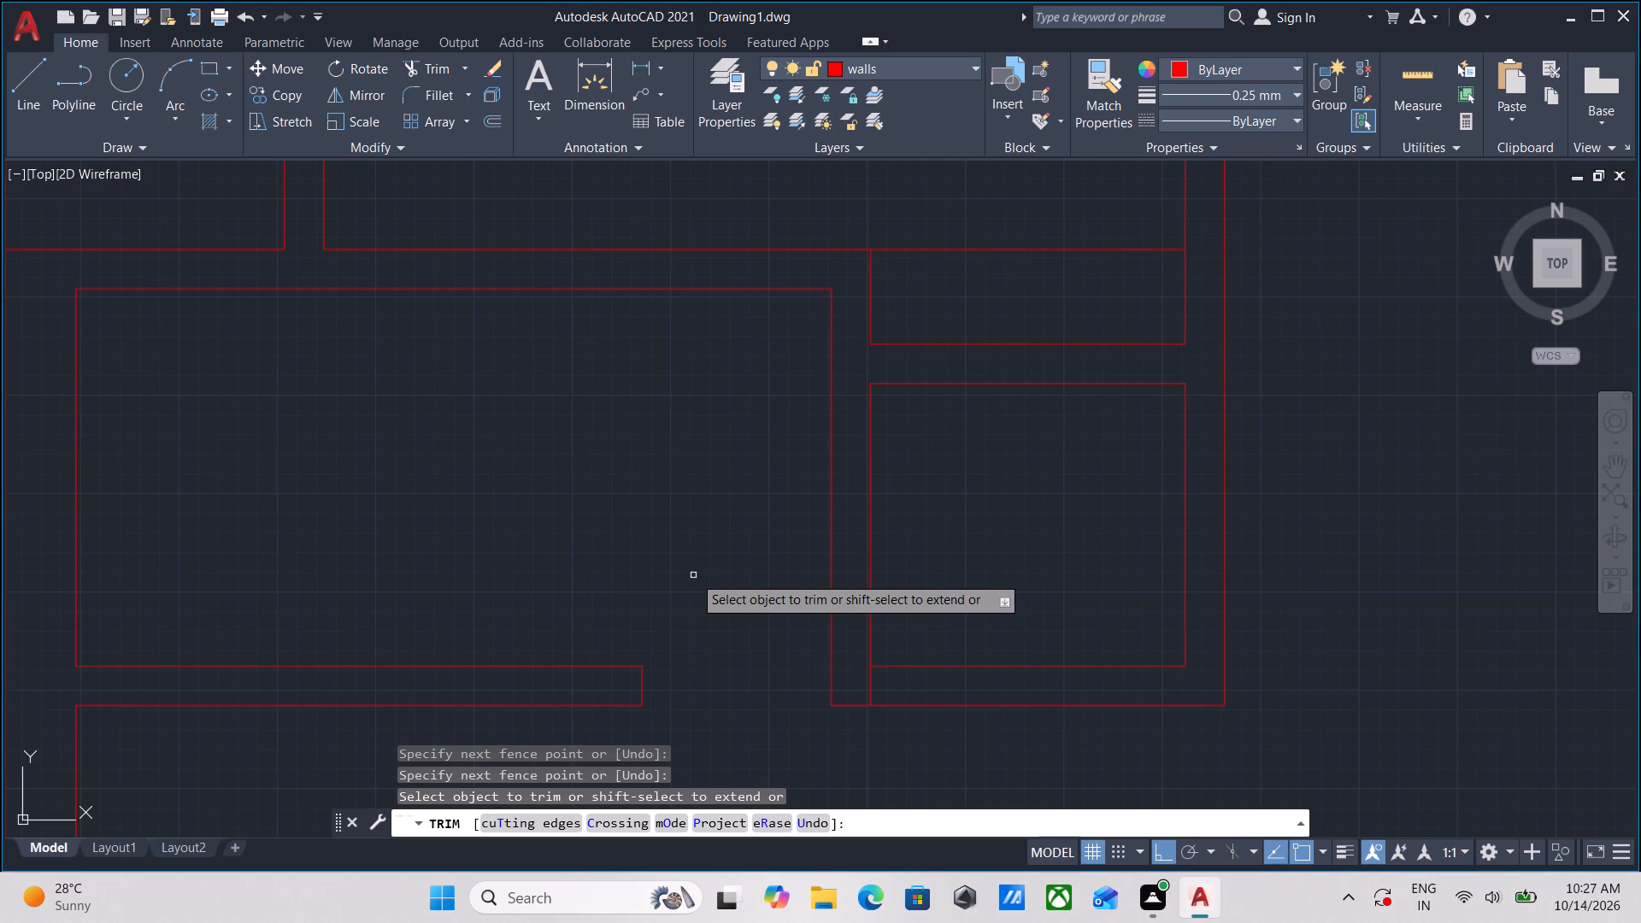
{"action": "scroll", "coordinate": [693, 575], "scroll_direction": "down", "scroll_amount": 2}
{"action": "middle_click_drag", "start_coordinate": [693, 575], "coordinate": [788, 601]}
{"action": "scroll", "coordinate": [783, 588], "scroll_direction": "down", "scroll_amount": 2}
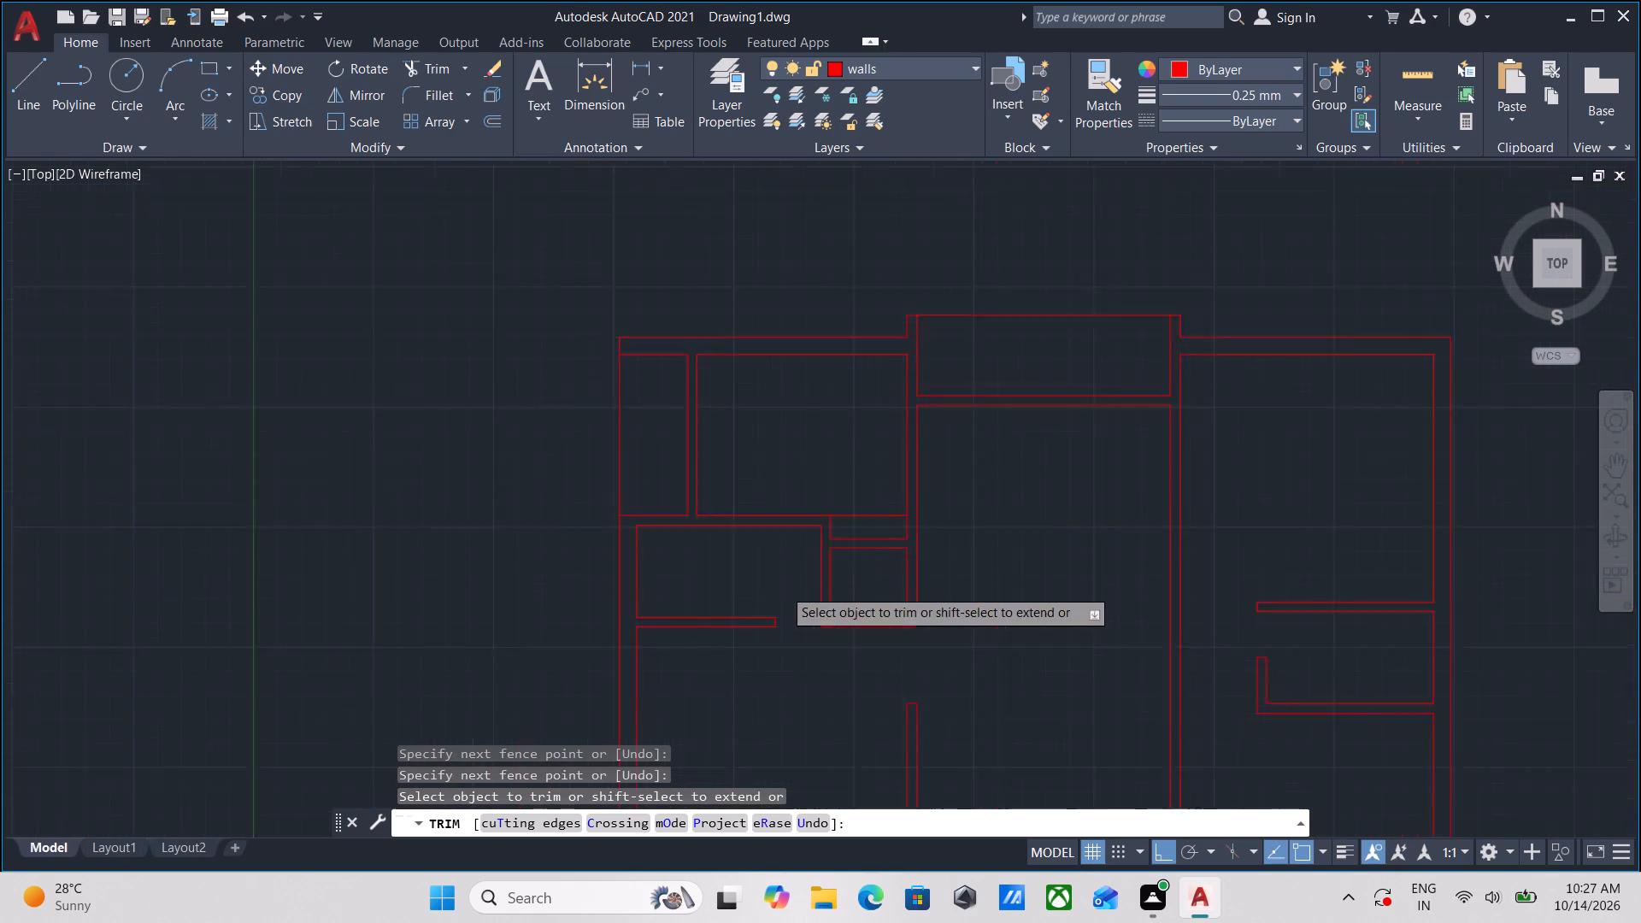
{"action": "middle_click_drag", "start_coordinate": [783, 588], "coordinate": [788, 539]}
{"action": "middle_click_drag", "start_coordinate": [807, 642], "coordinate": [809, 540]}
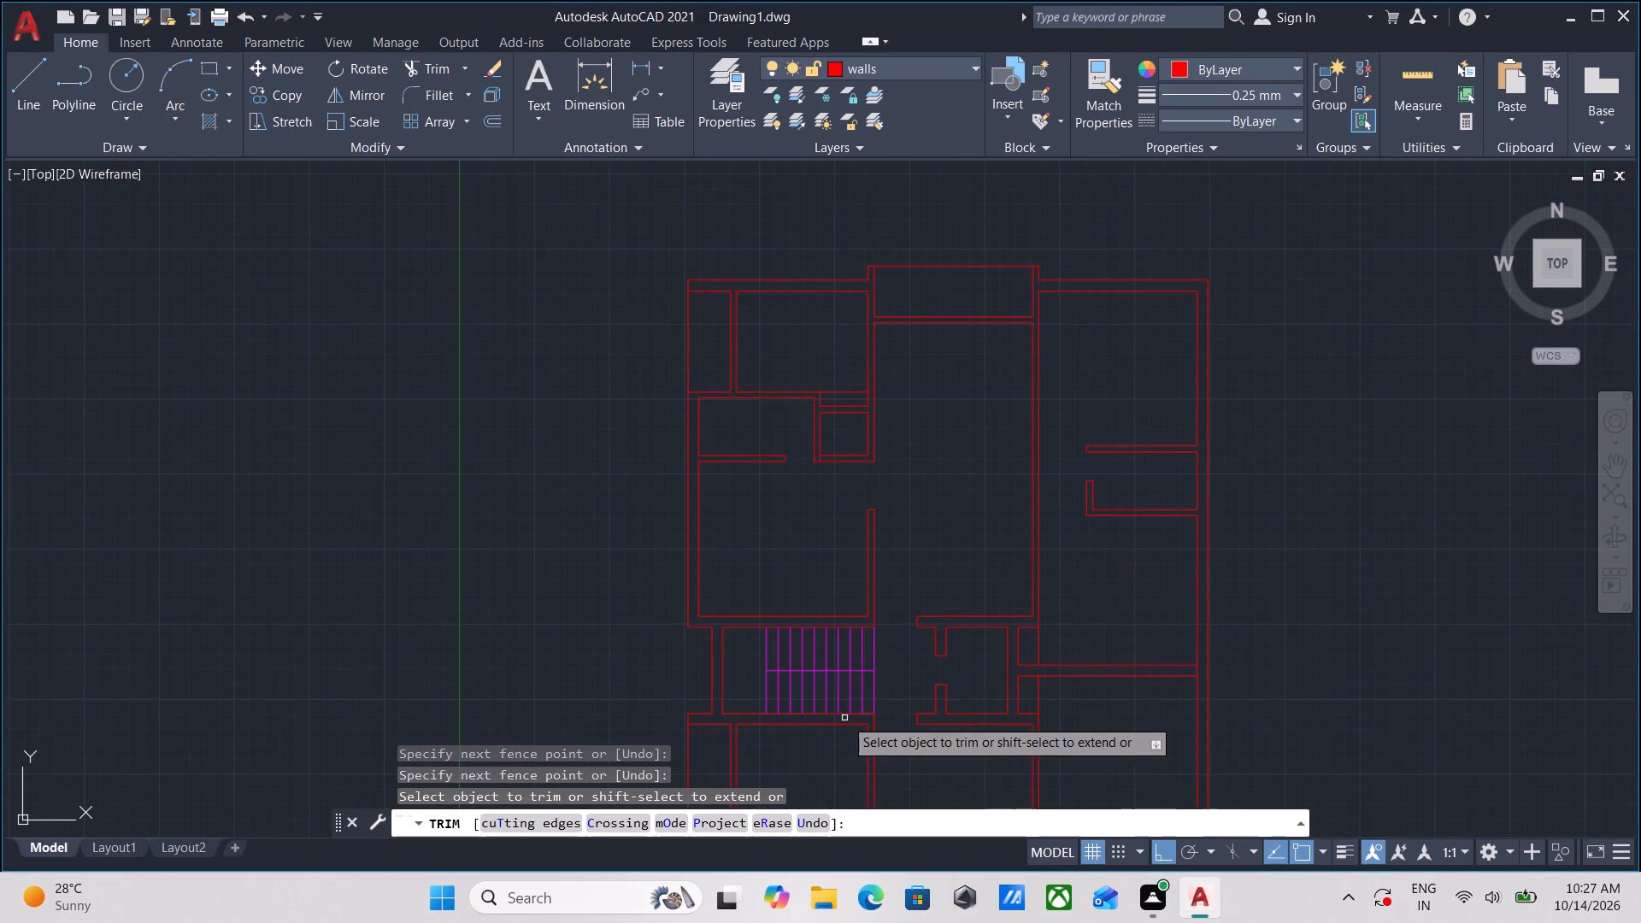
{"action": "middle_click_drag", "start_coordinate": [886, 573], "coordinate": [908, 478]}
{"action": "middle_click_drag", "start_coordinate": [918, 720], "coordinate": [916, 700]}
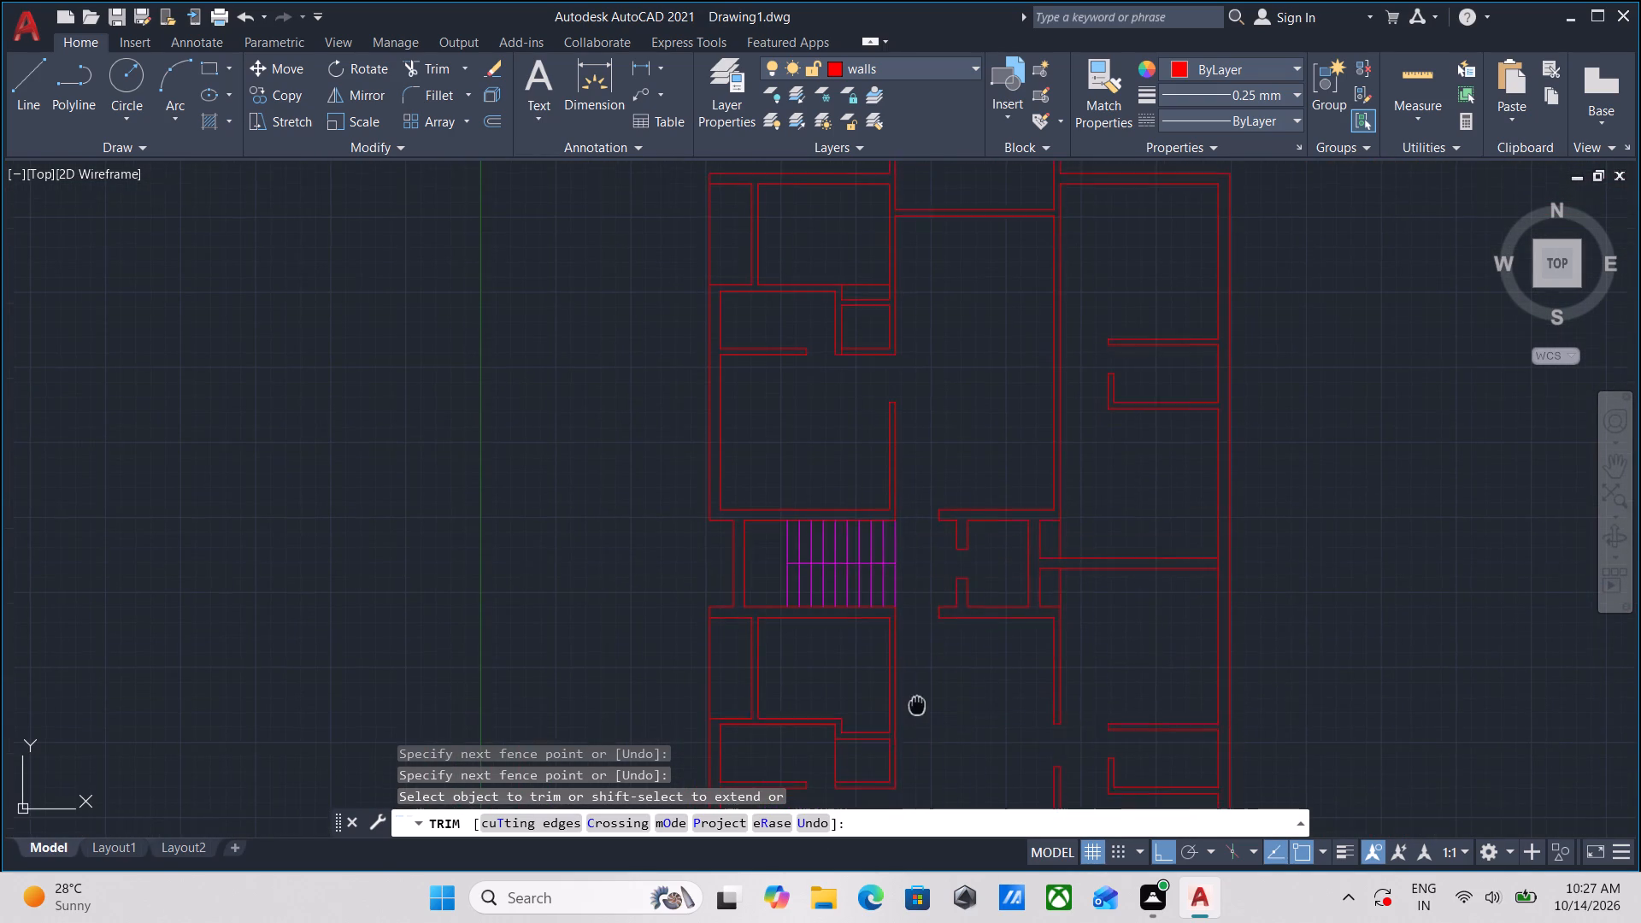
{"action": "middle_click_drag", "start_coordinate": [916, 700], "coordinate": [915, 688]}
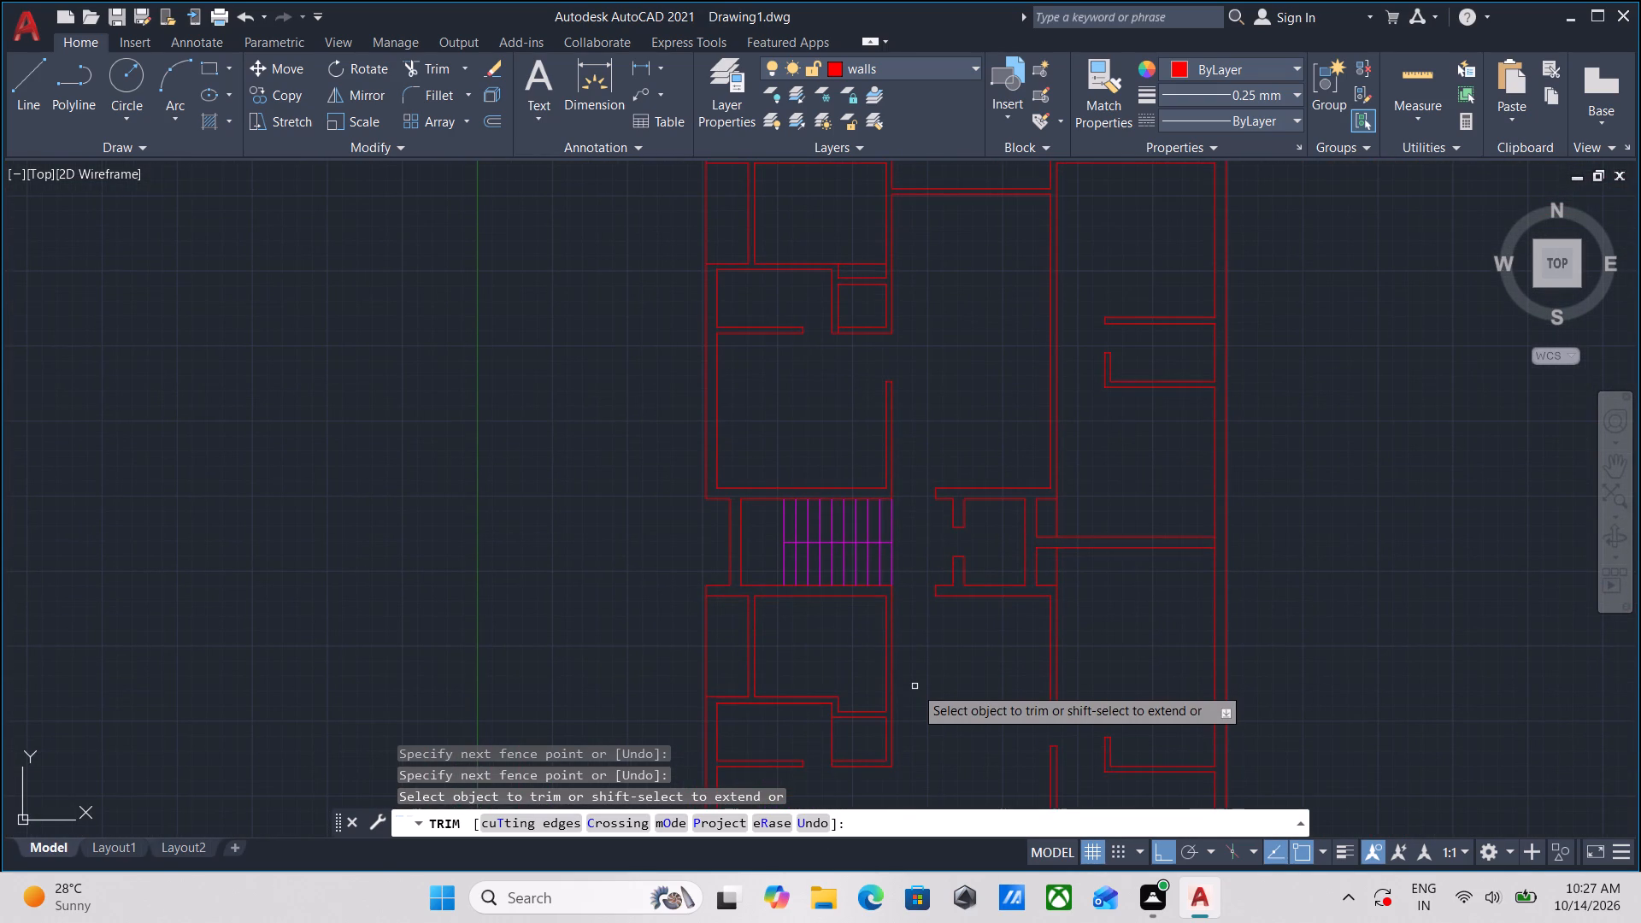
Trim the partition's leftover east-face stub inside the northwest bedroom's north wall, beside the new door opening.
{"action": "scroll", "coordinate": [854, 371], "scroll_direction": "up", "scroll_amount": 3}
{"action": "middle_click_drag", "start_coordinate": [833, 321], "coordinate": [856, 536]}
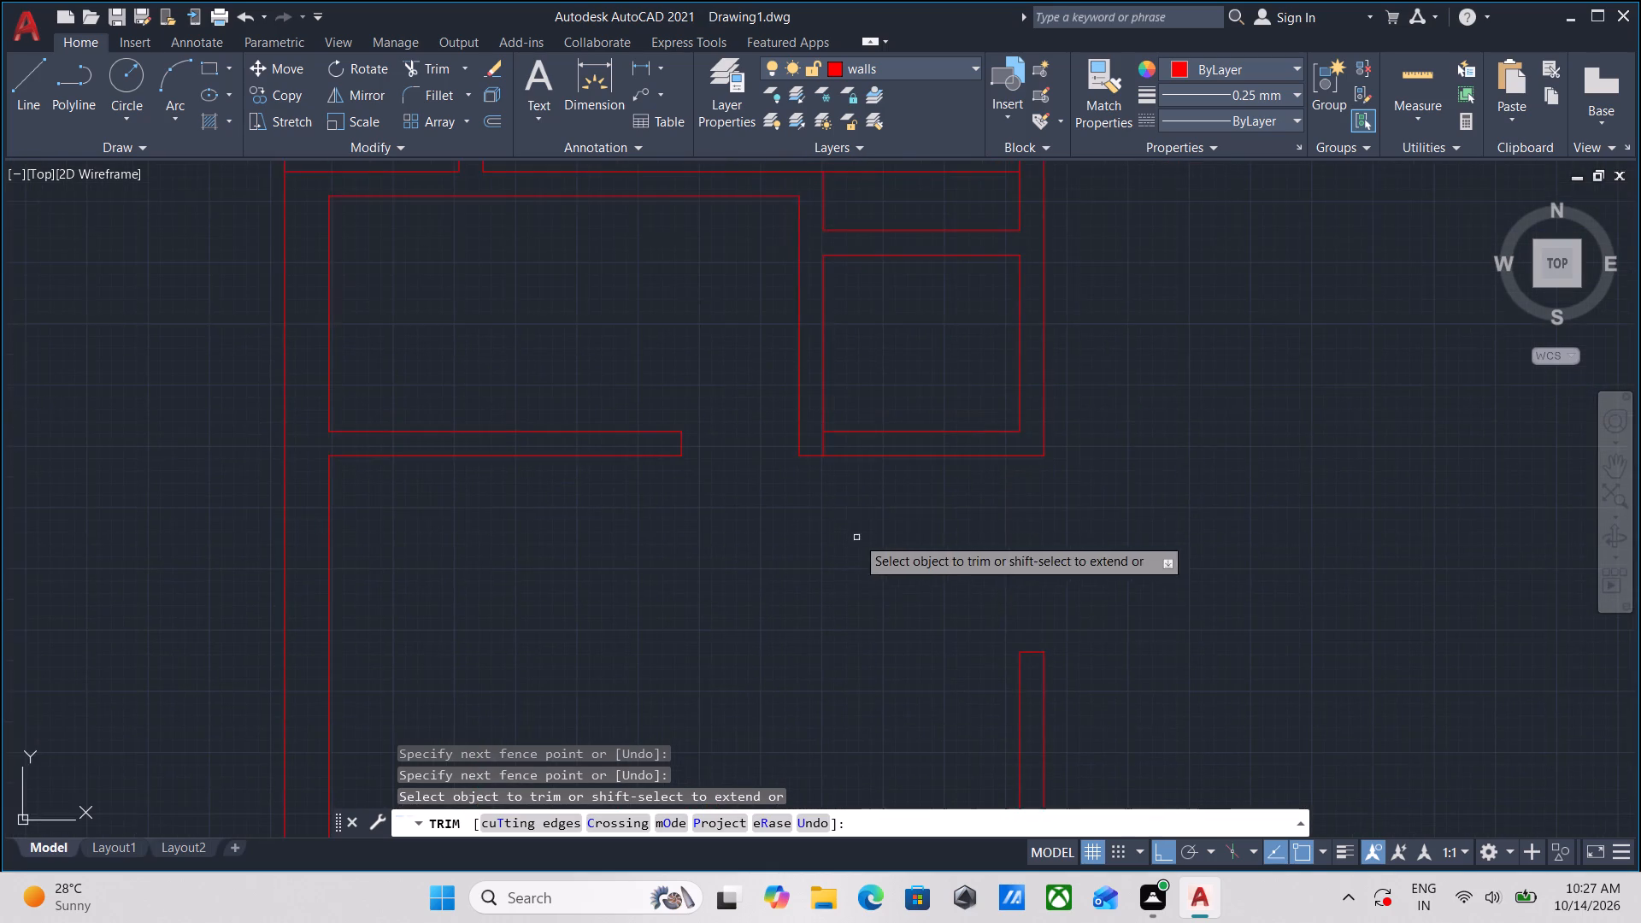
{"action": "scroll", "coordinate": [834, 467], "scroll_direction": "up", "scroll_amount": 4}
{"action": "left_click", "coordinate": [755, 396]}
{"action": "left_click", "coordinate": [862, 387]}
{"action": "scroll", "coordinate": [862, 387], "scroll_direction": "down", "scroll_amount": 5}
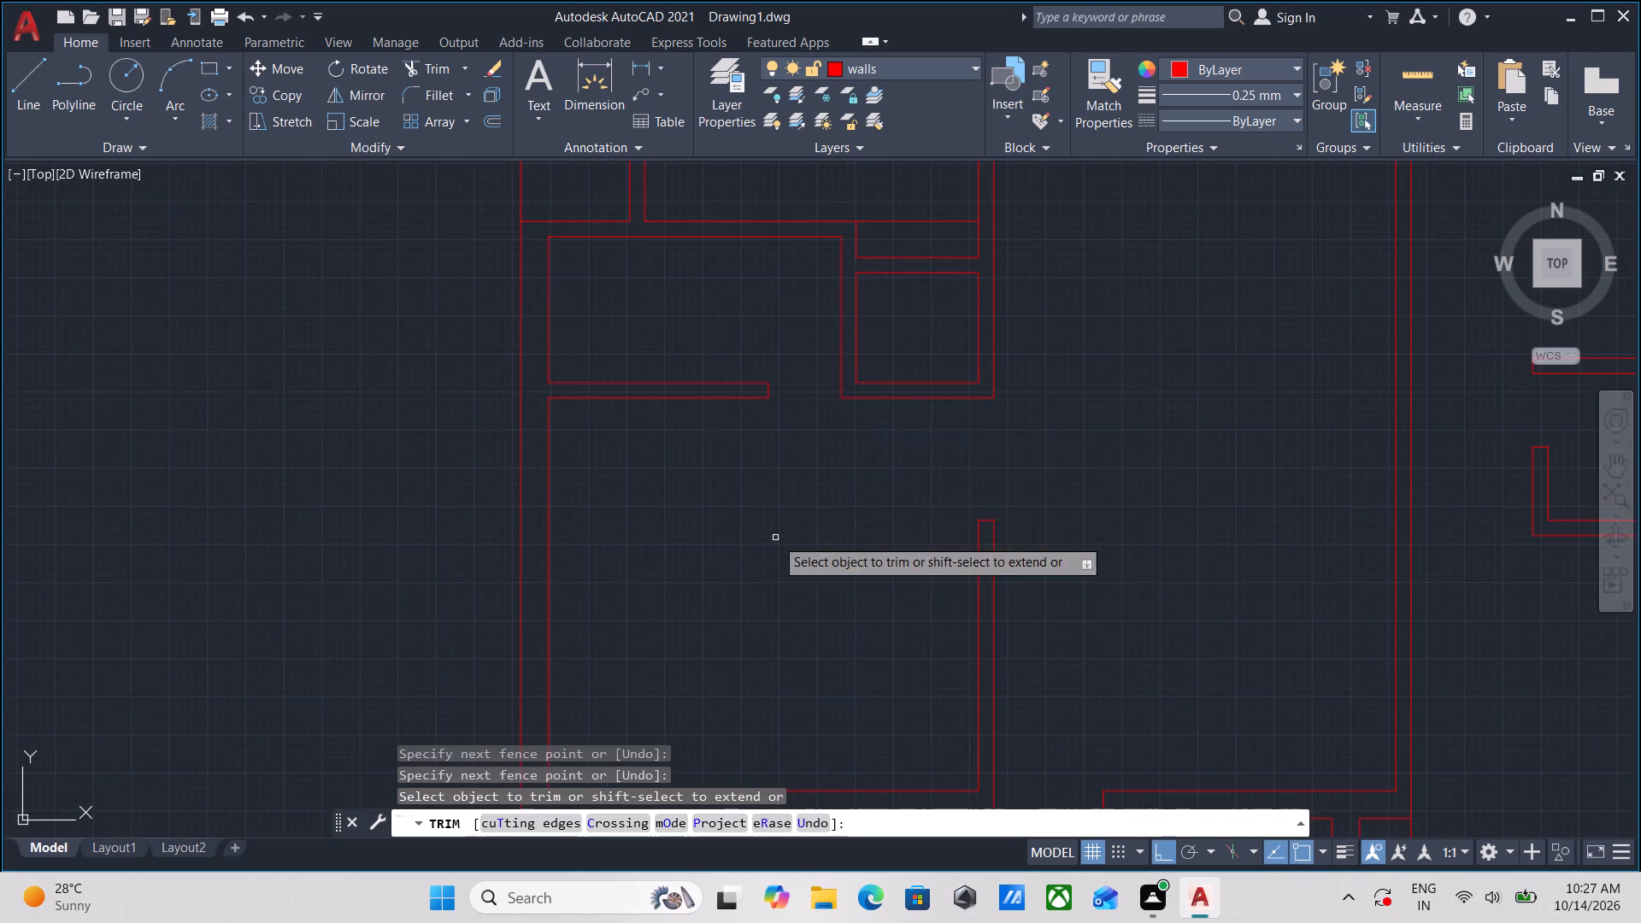
Draw a line across the south end of the partition between the narrow west room and the larger room south of the stairs.
{"action": "scroll", "coordinate": [775, 534], "scroll_direction": "down", "scroll_amount": 1}
{"action": "middle_click_drag", "start_coordinate": [775, 534], "coordinate": [715, 282]}
{"action": "scroll", "coordinate": [858, 633], "scroll_direction": "down", "scroll_amount": 1}
{"action": "middle_click_drag", "start_coordinate": [858, 633], "coordinate": [853, 346]}
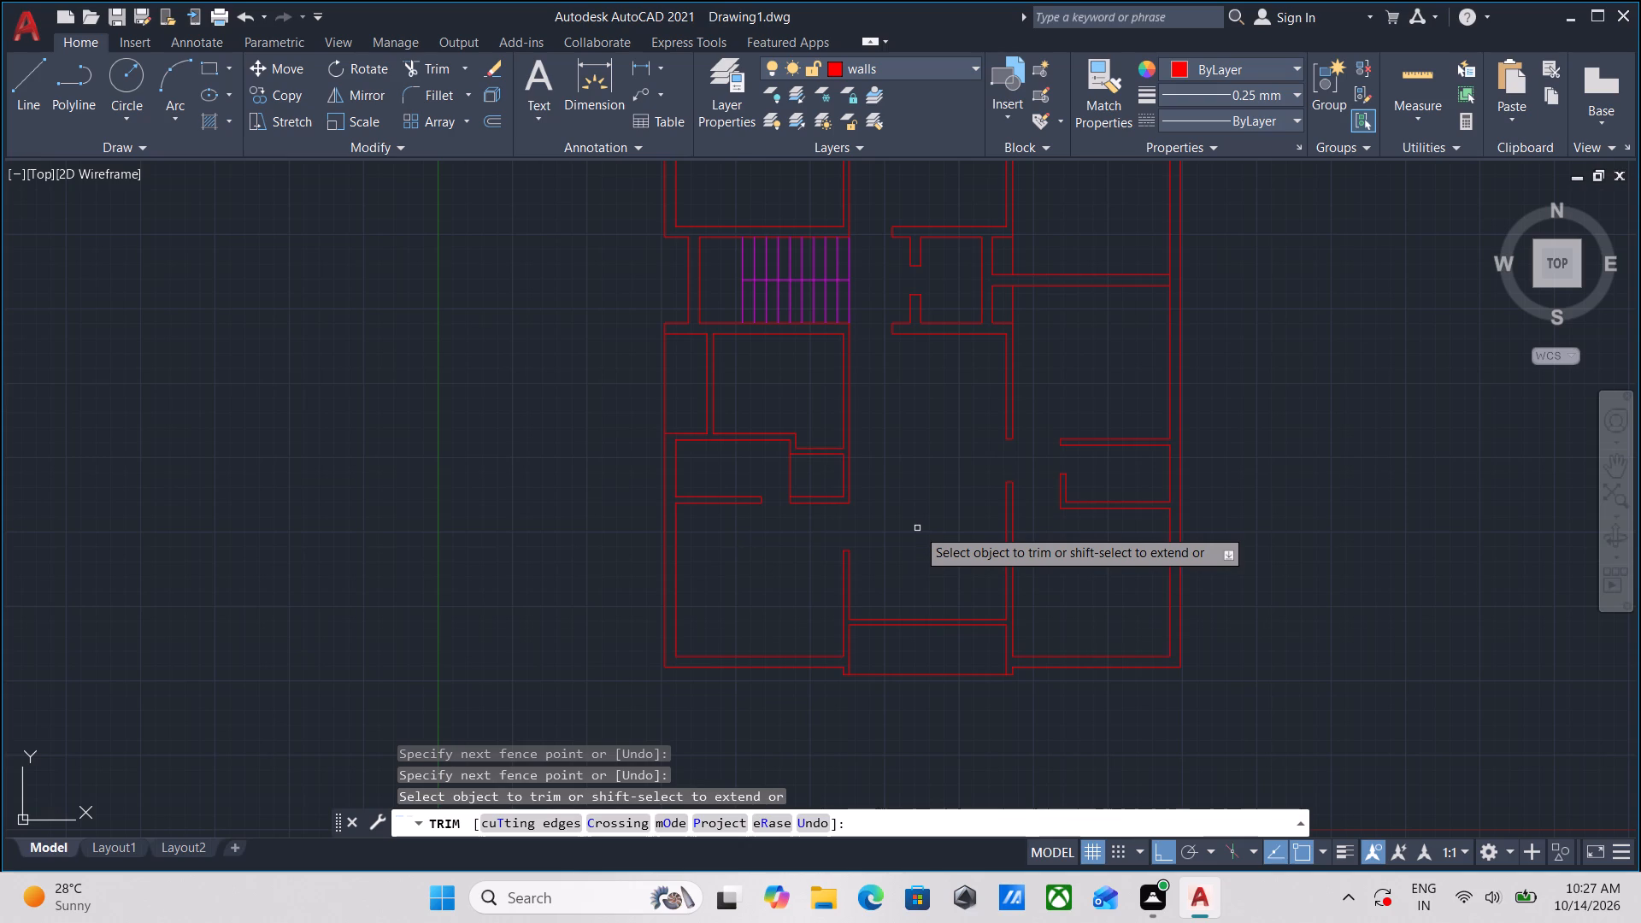
{"action": "middle_click_drag", "start_coordinate": [887, 458], "coordinate": [891, 556]}
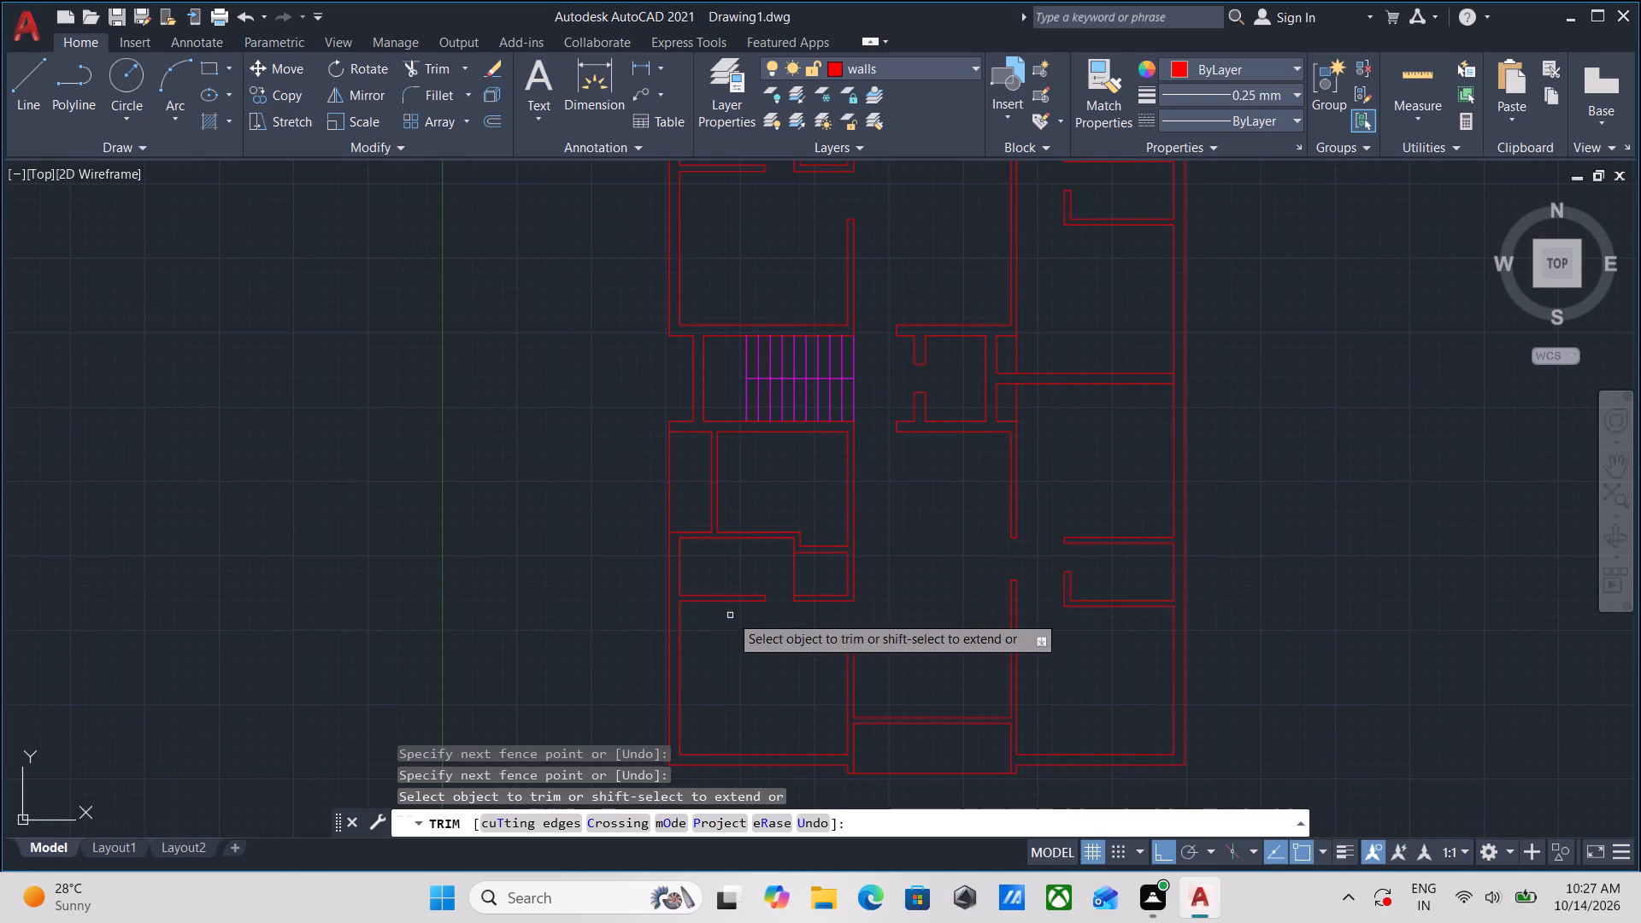
{"action": "scroll", "coordinate": [715, 561], "scroll_direction": "up", "scroll_amount": 2}
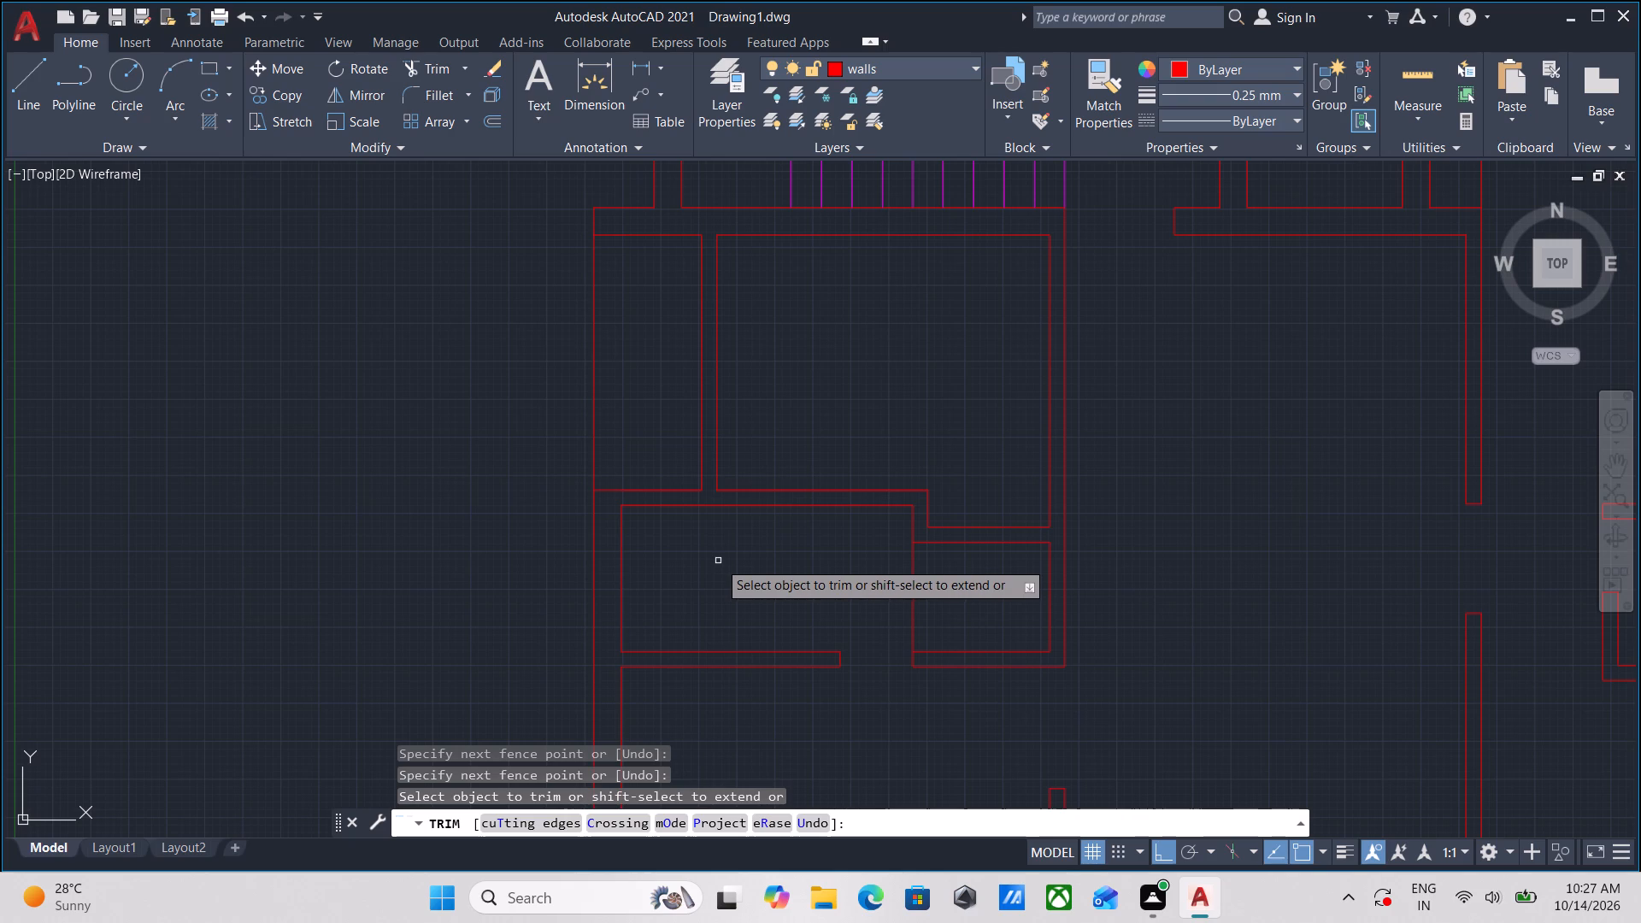
{"action": "scroll", "coordinate": [718, 561], "scroll_direction": "up", "scroll_amount": 2}
{"action": "key", "text": "Escape"}
{"action": "middle_click_drag", "start_coordinate": [735, 329], "coordinate": [723, 546]}
{"action": "scroll", "coordinate": [743, 523], "scroll_direction": "down", "scroll_amount": 2}
{"action": "middle_click_drag", "start_coordinate": [743, 523], "coordinate": [743, 527]}
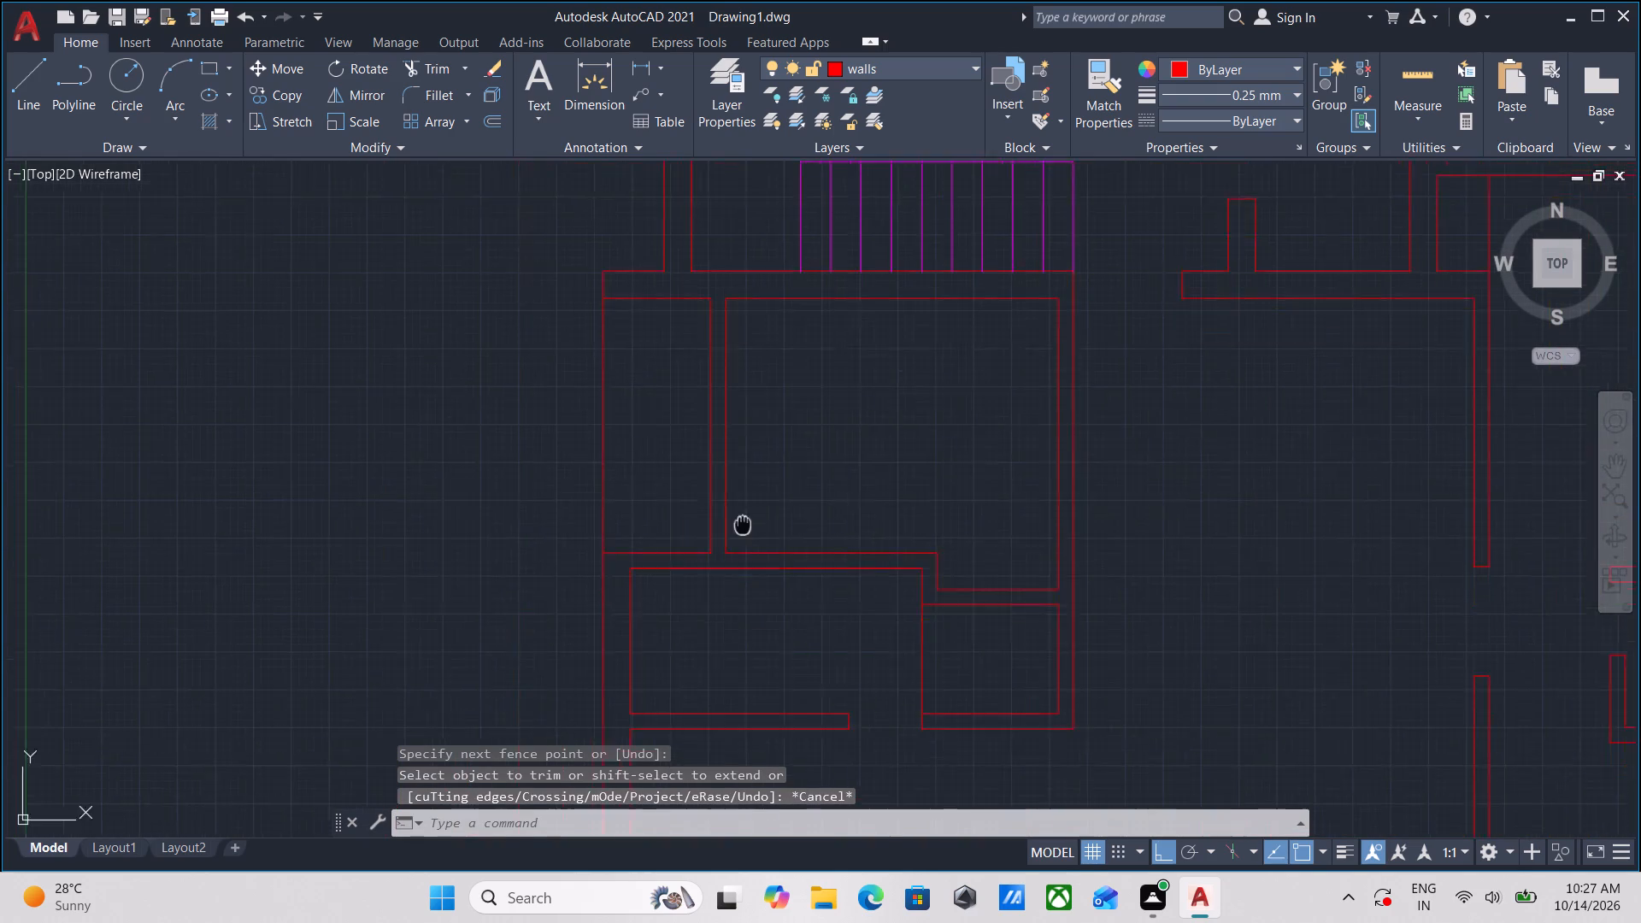
{"action": "middle_click_drag", "start_coordinate": [743, 527], "coordinate": [722, 564]}
{"action": "key", "text": "l"}
{"action": "key", "text": "Return"}
{"action": "scroll", "coordinate": [696, 591], "scroll_direction": "up", "scroll_amount": 3}
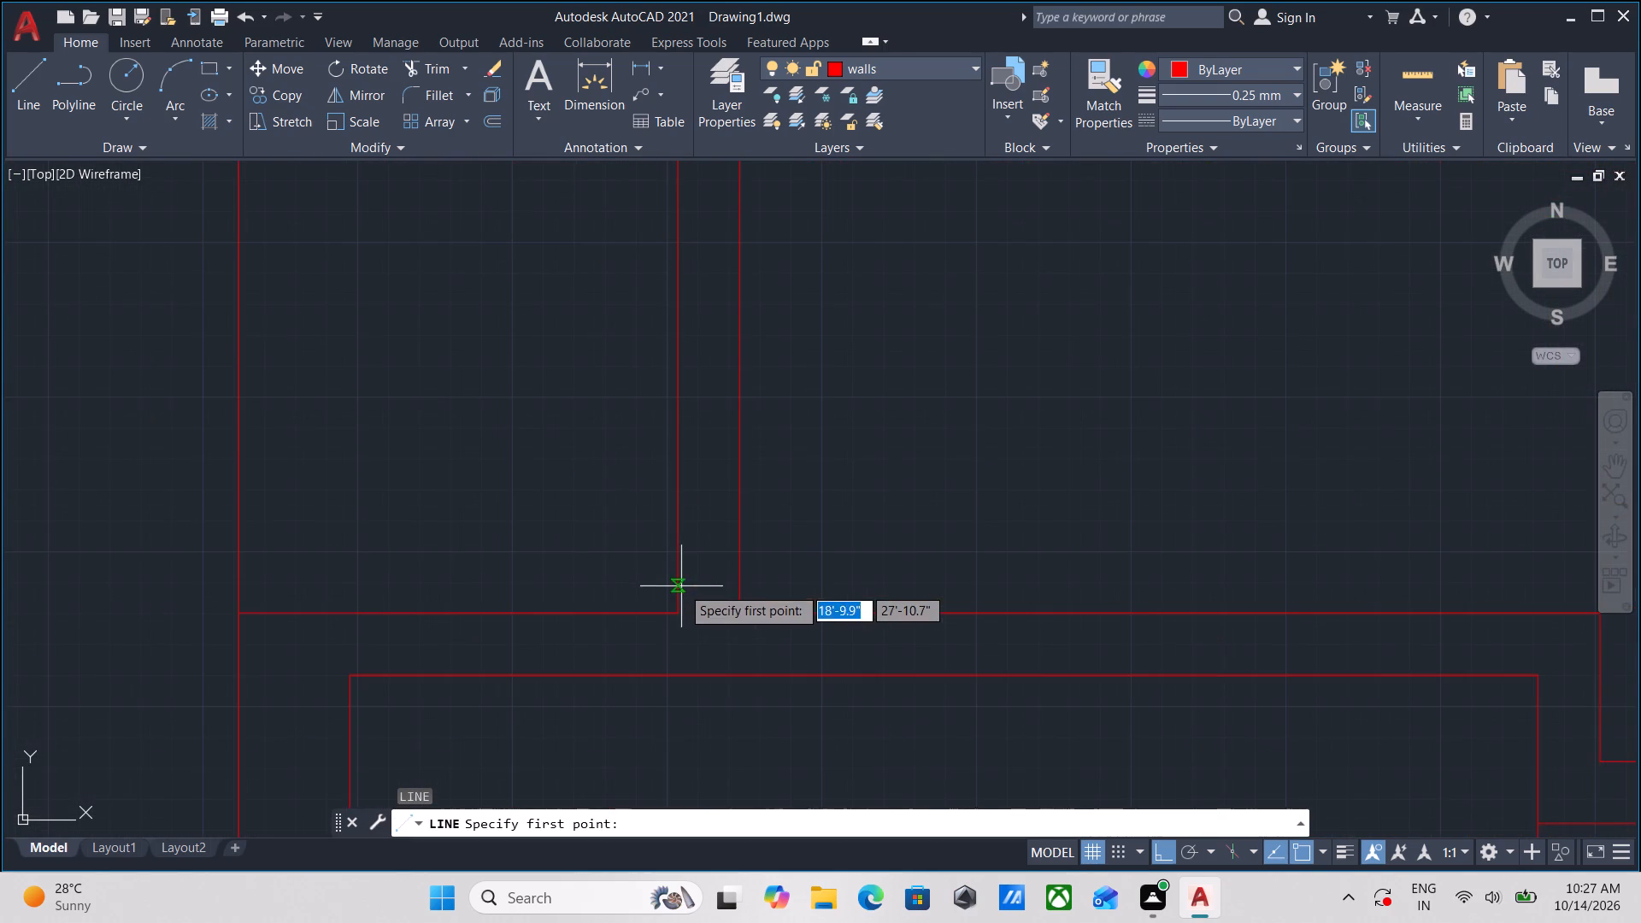
{"action": "left_click", "coordinate": [674, 614]}
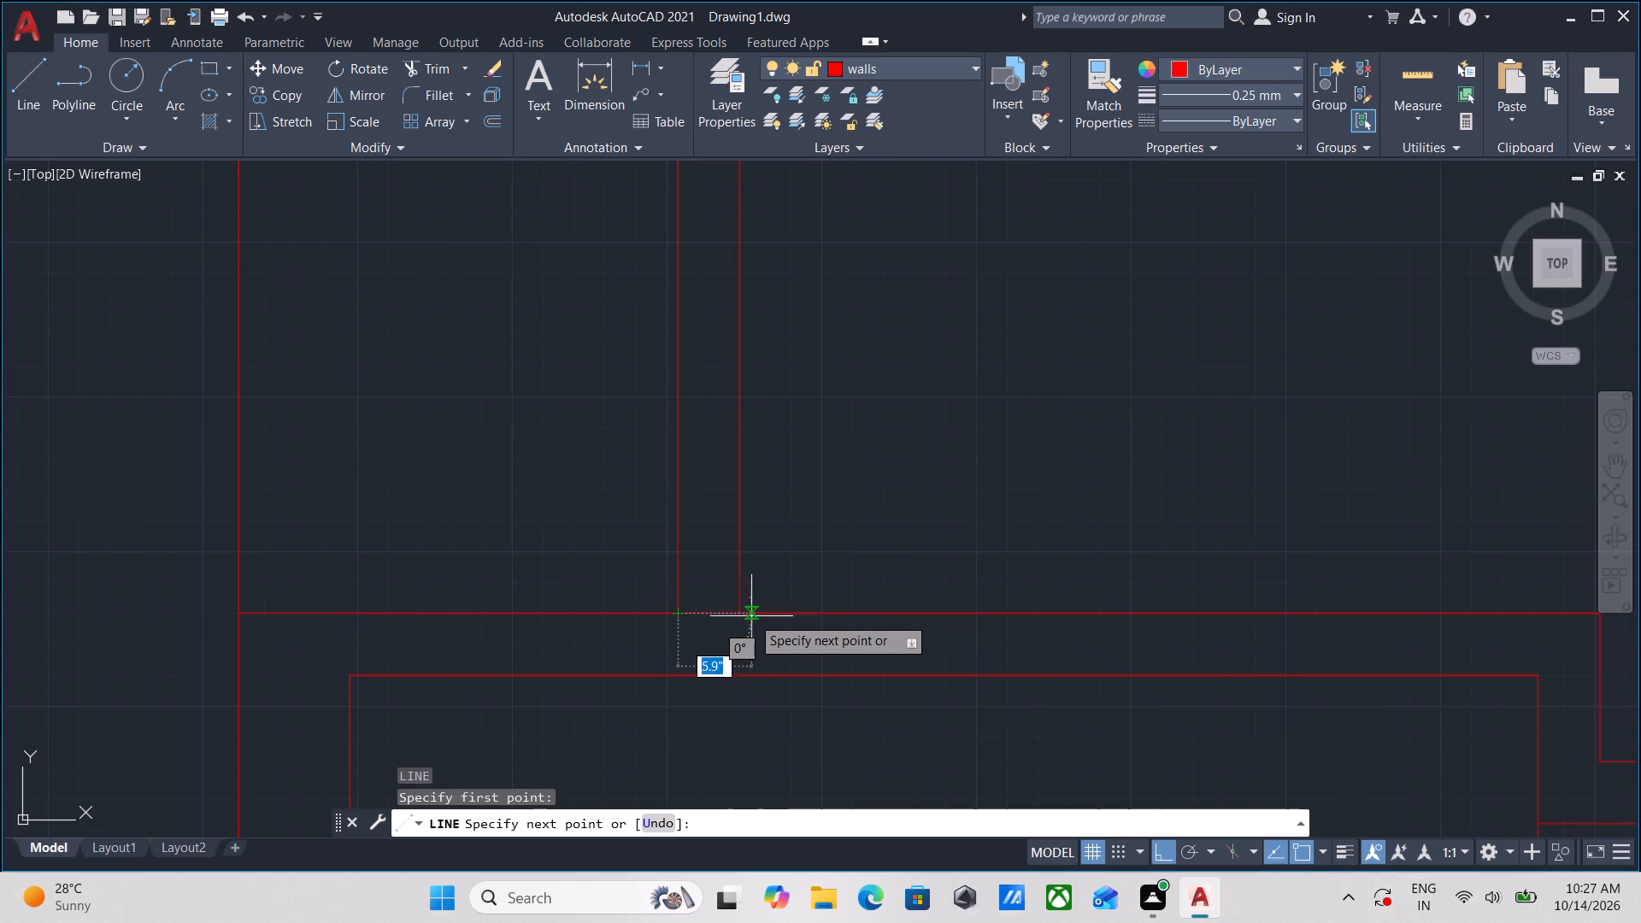
{"action": "left_click", "coordinate": [744, 614]}
{"action": "key", "text": "Escape"}
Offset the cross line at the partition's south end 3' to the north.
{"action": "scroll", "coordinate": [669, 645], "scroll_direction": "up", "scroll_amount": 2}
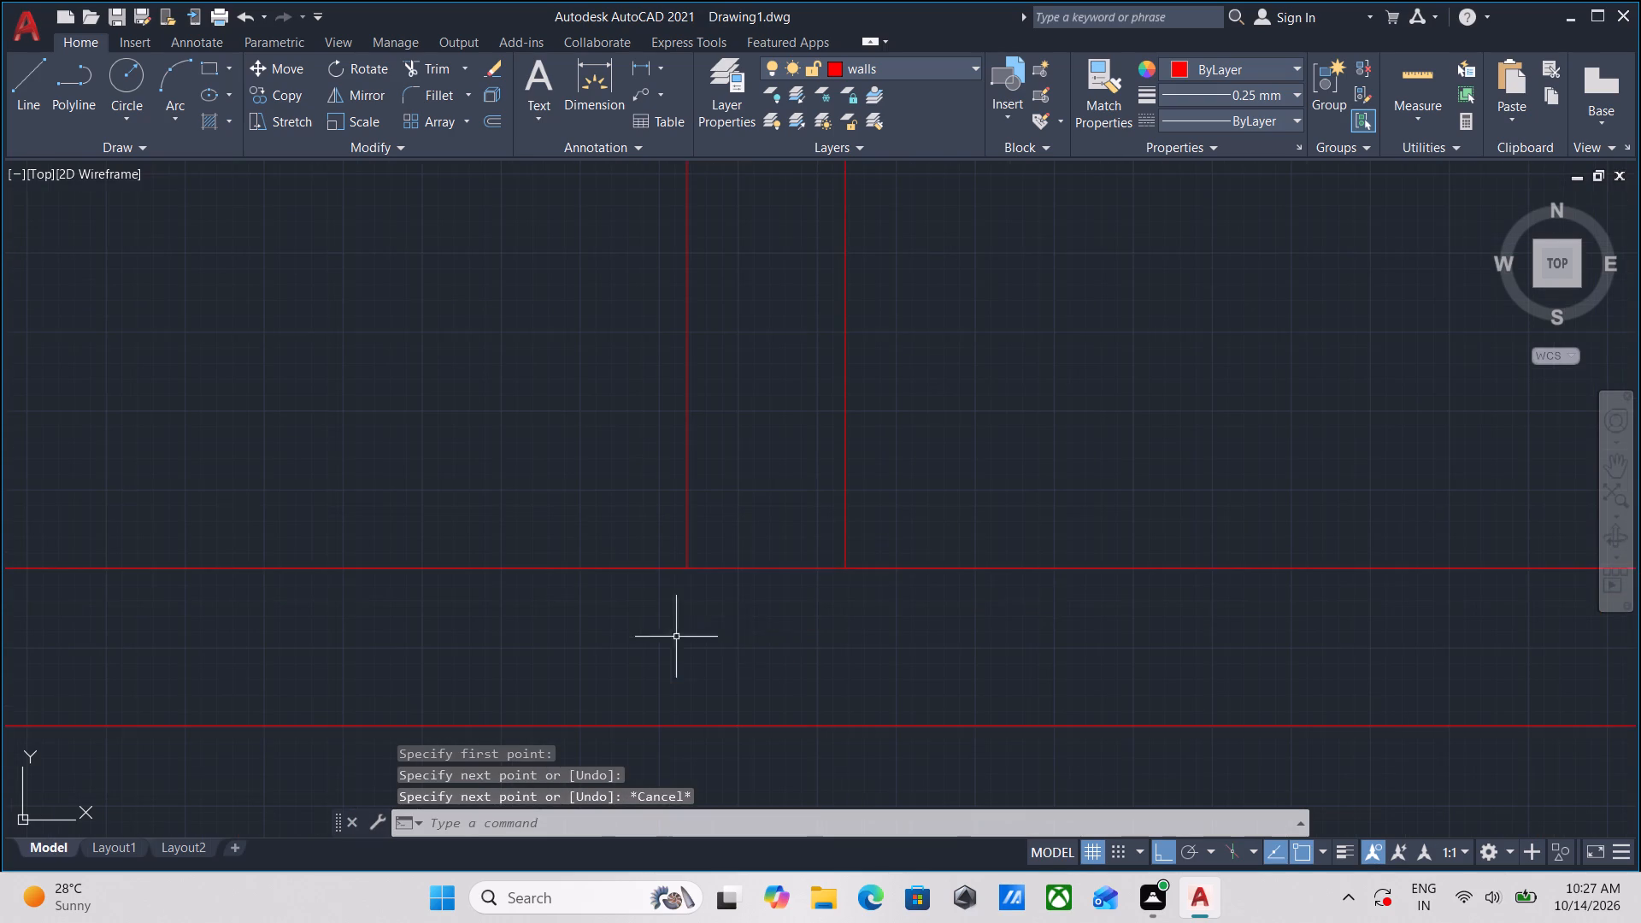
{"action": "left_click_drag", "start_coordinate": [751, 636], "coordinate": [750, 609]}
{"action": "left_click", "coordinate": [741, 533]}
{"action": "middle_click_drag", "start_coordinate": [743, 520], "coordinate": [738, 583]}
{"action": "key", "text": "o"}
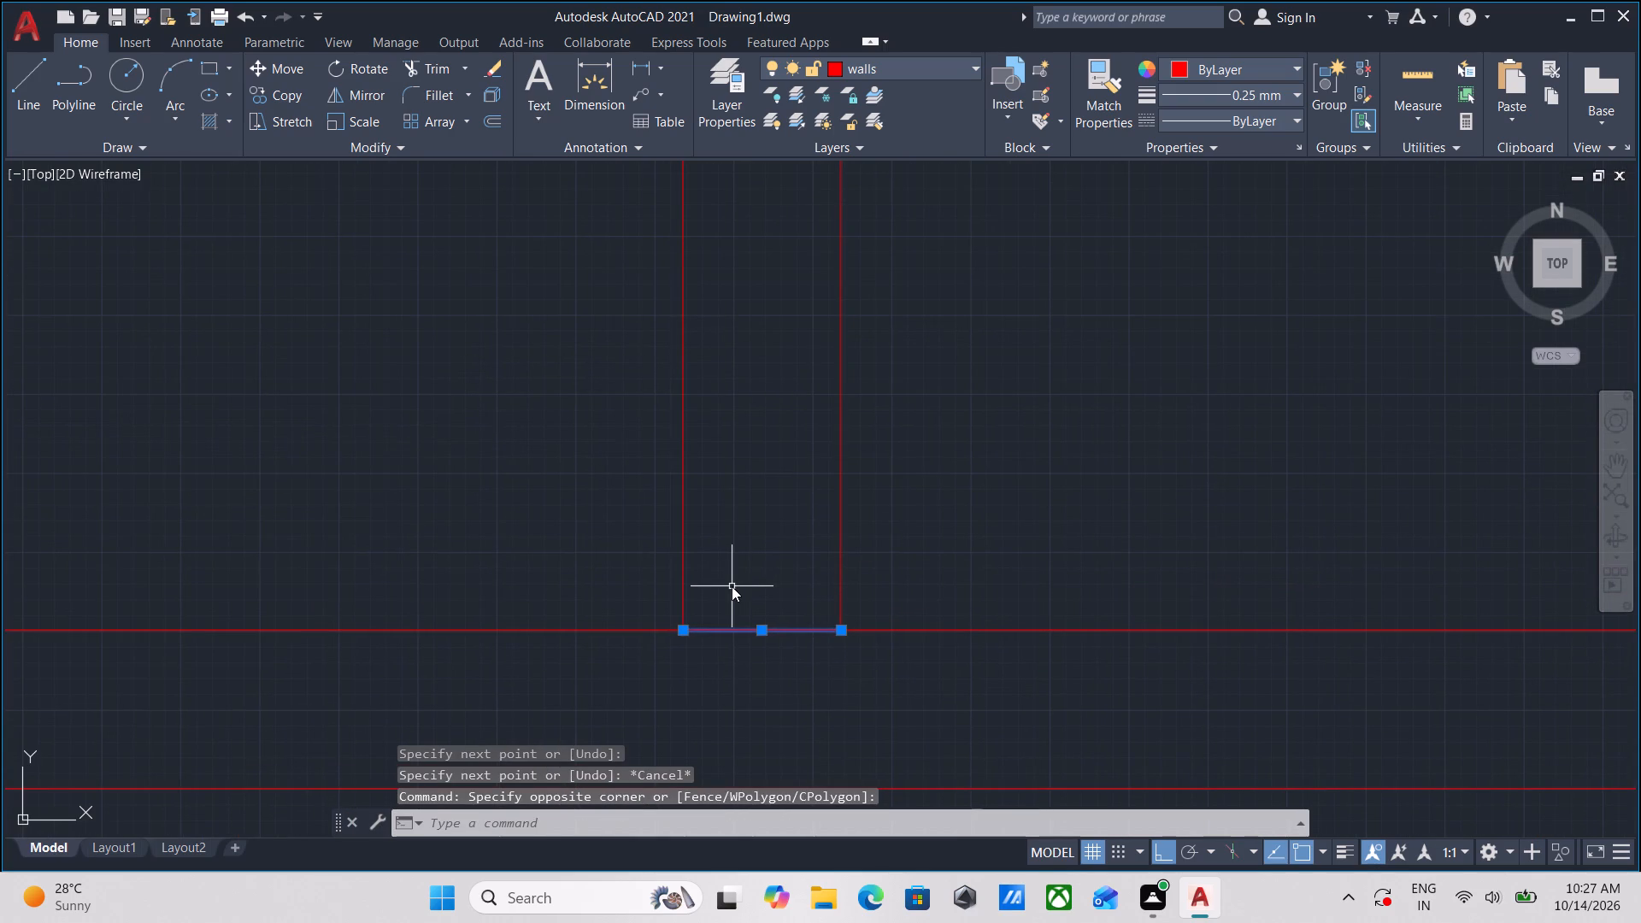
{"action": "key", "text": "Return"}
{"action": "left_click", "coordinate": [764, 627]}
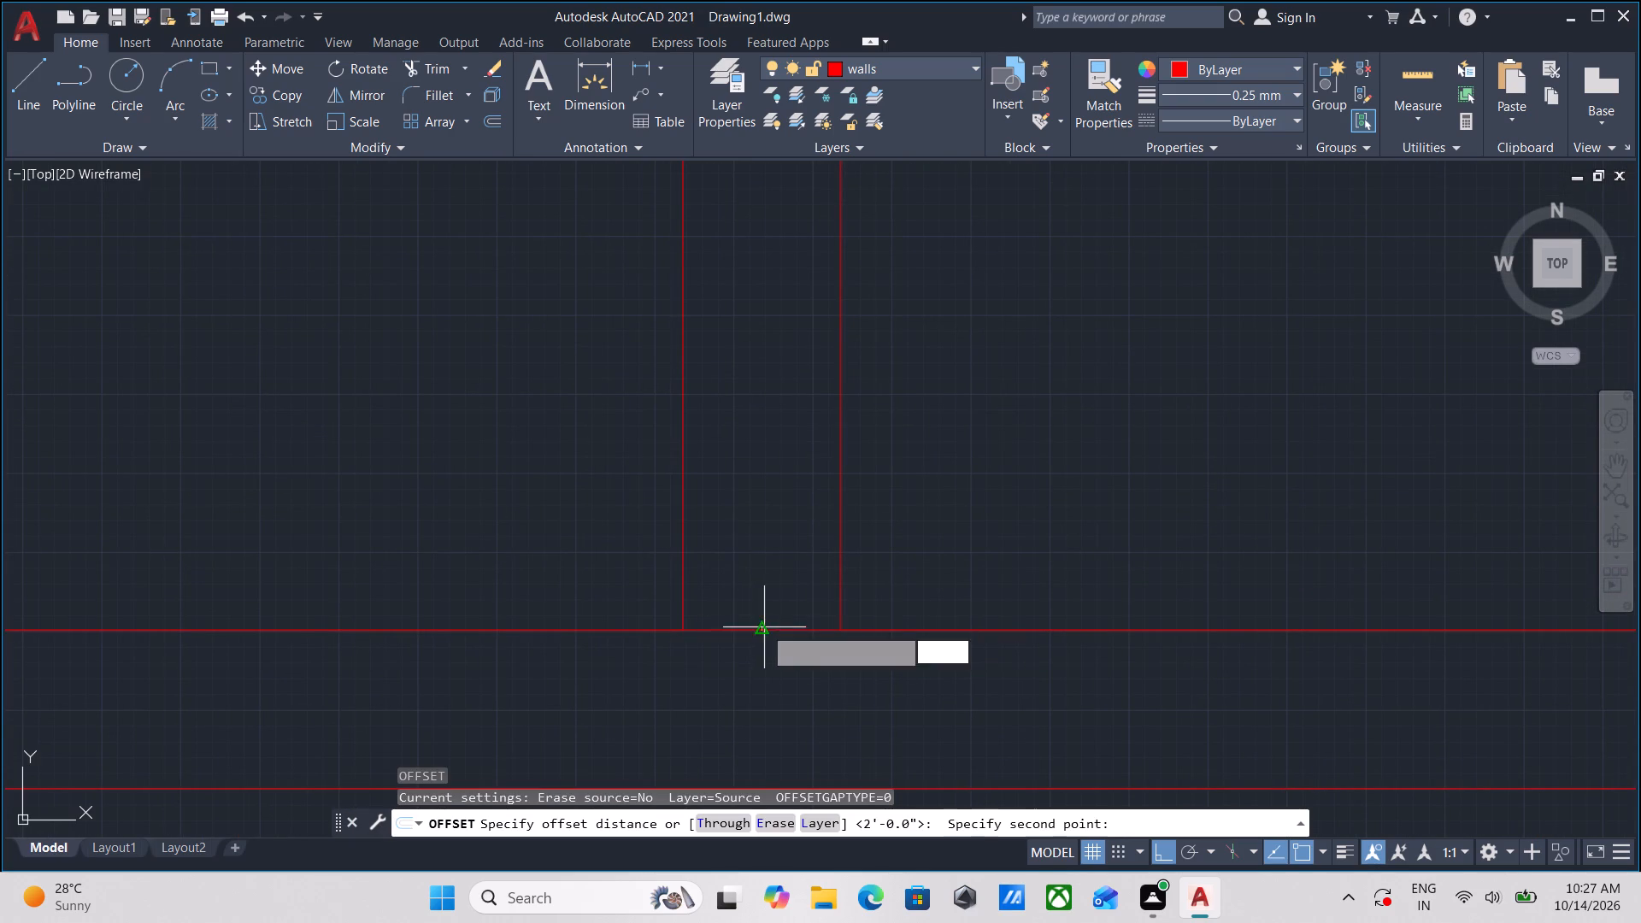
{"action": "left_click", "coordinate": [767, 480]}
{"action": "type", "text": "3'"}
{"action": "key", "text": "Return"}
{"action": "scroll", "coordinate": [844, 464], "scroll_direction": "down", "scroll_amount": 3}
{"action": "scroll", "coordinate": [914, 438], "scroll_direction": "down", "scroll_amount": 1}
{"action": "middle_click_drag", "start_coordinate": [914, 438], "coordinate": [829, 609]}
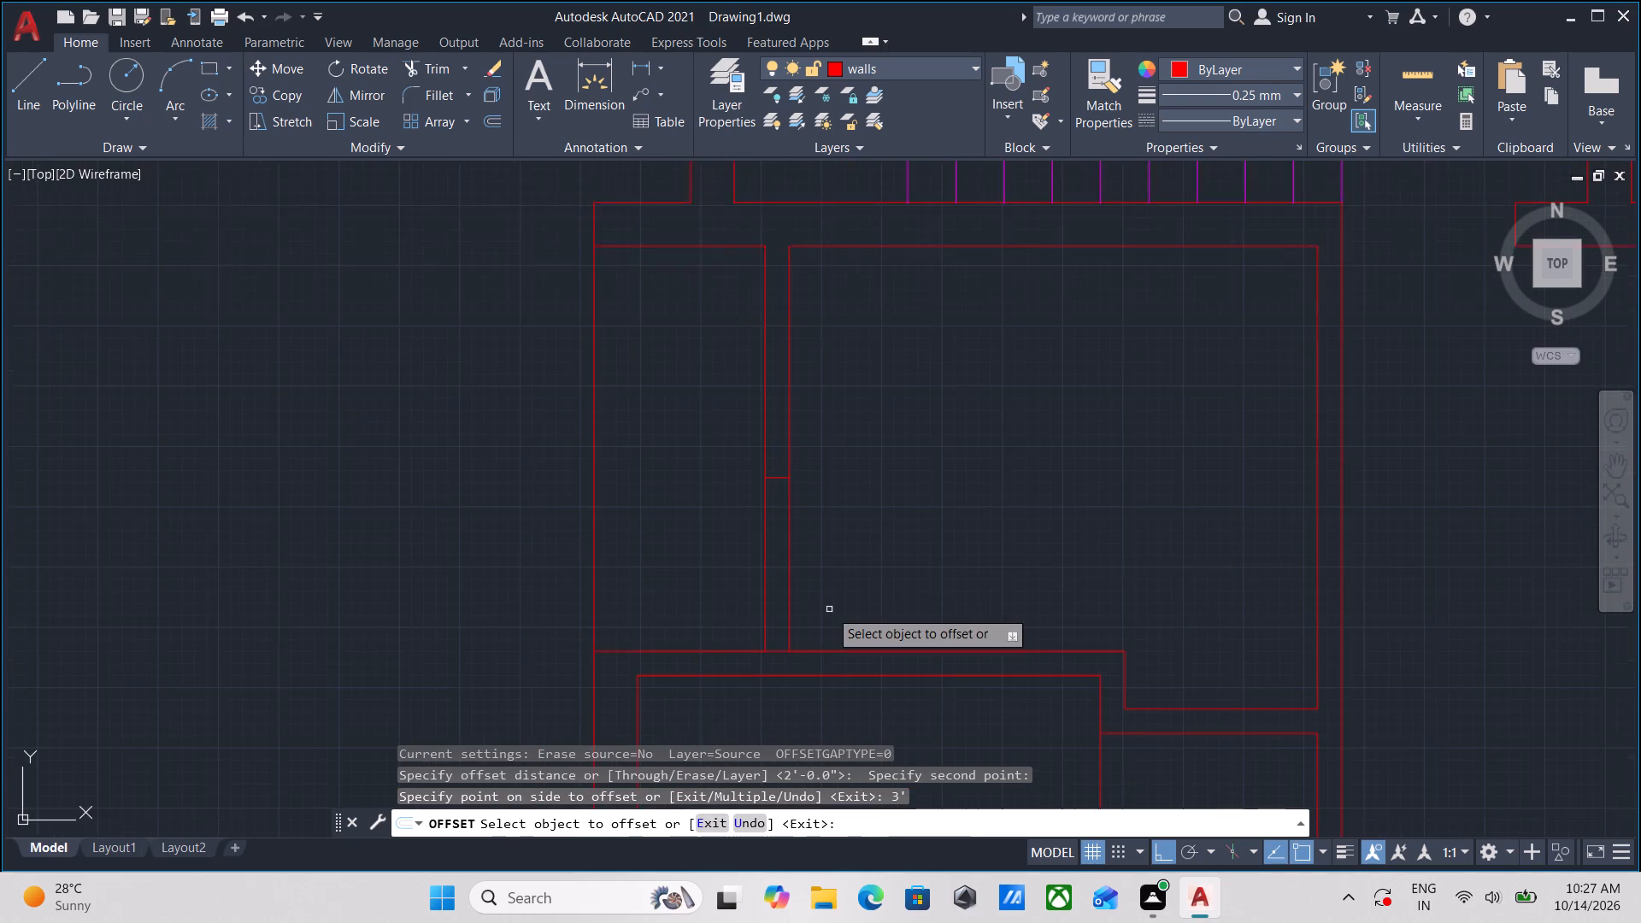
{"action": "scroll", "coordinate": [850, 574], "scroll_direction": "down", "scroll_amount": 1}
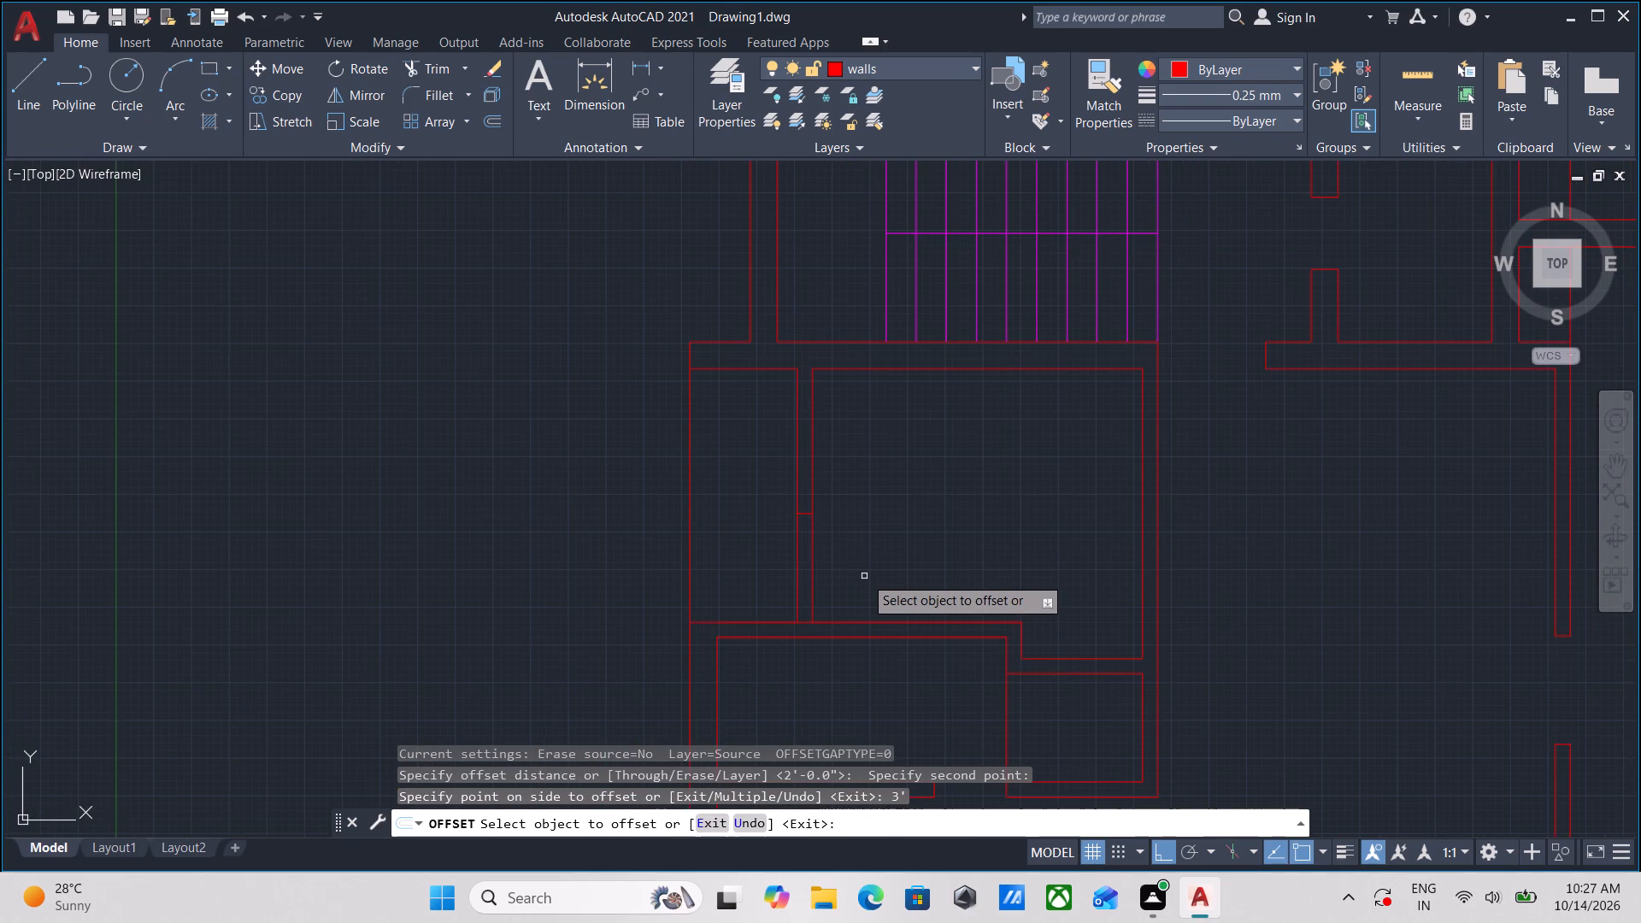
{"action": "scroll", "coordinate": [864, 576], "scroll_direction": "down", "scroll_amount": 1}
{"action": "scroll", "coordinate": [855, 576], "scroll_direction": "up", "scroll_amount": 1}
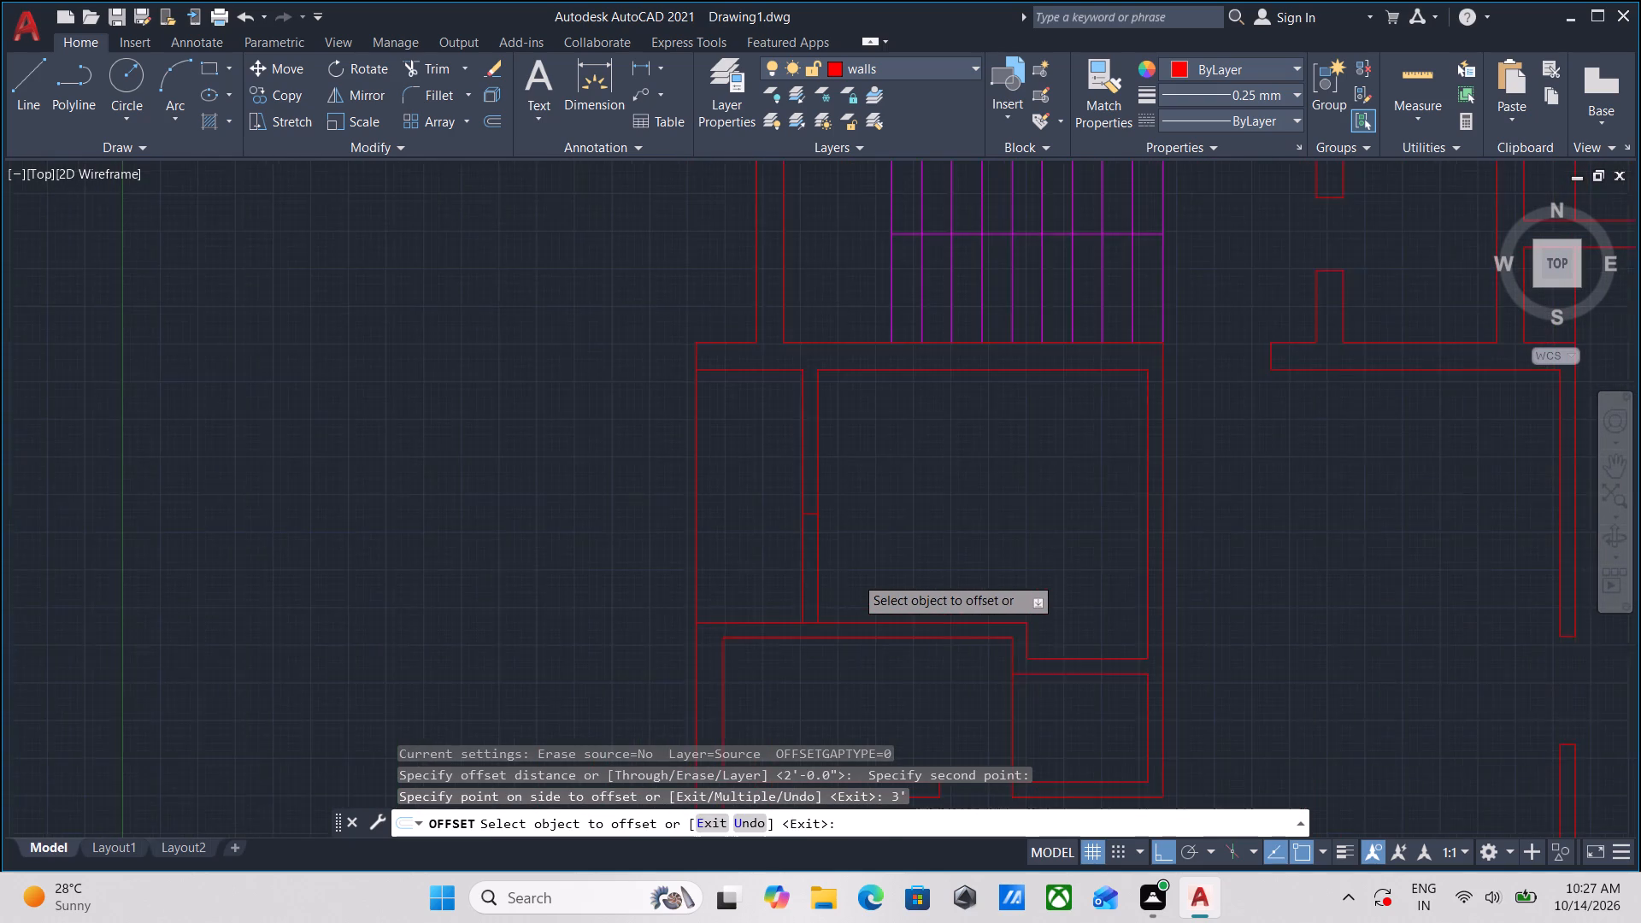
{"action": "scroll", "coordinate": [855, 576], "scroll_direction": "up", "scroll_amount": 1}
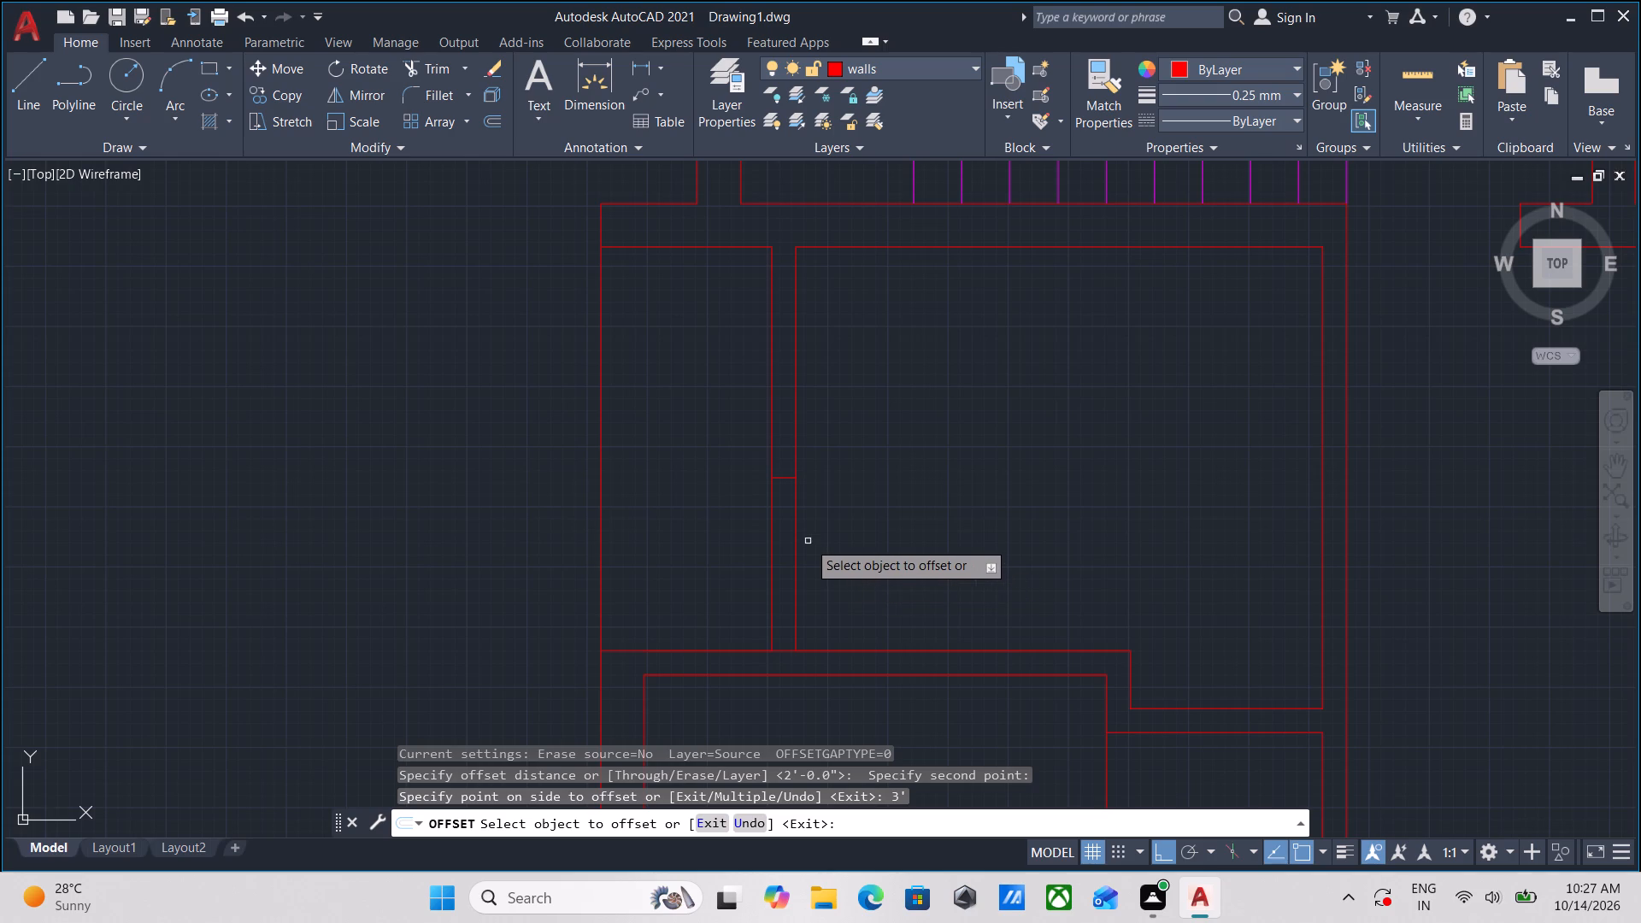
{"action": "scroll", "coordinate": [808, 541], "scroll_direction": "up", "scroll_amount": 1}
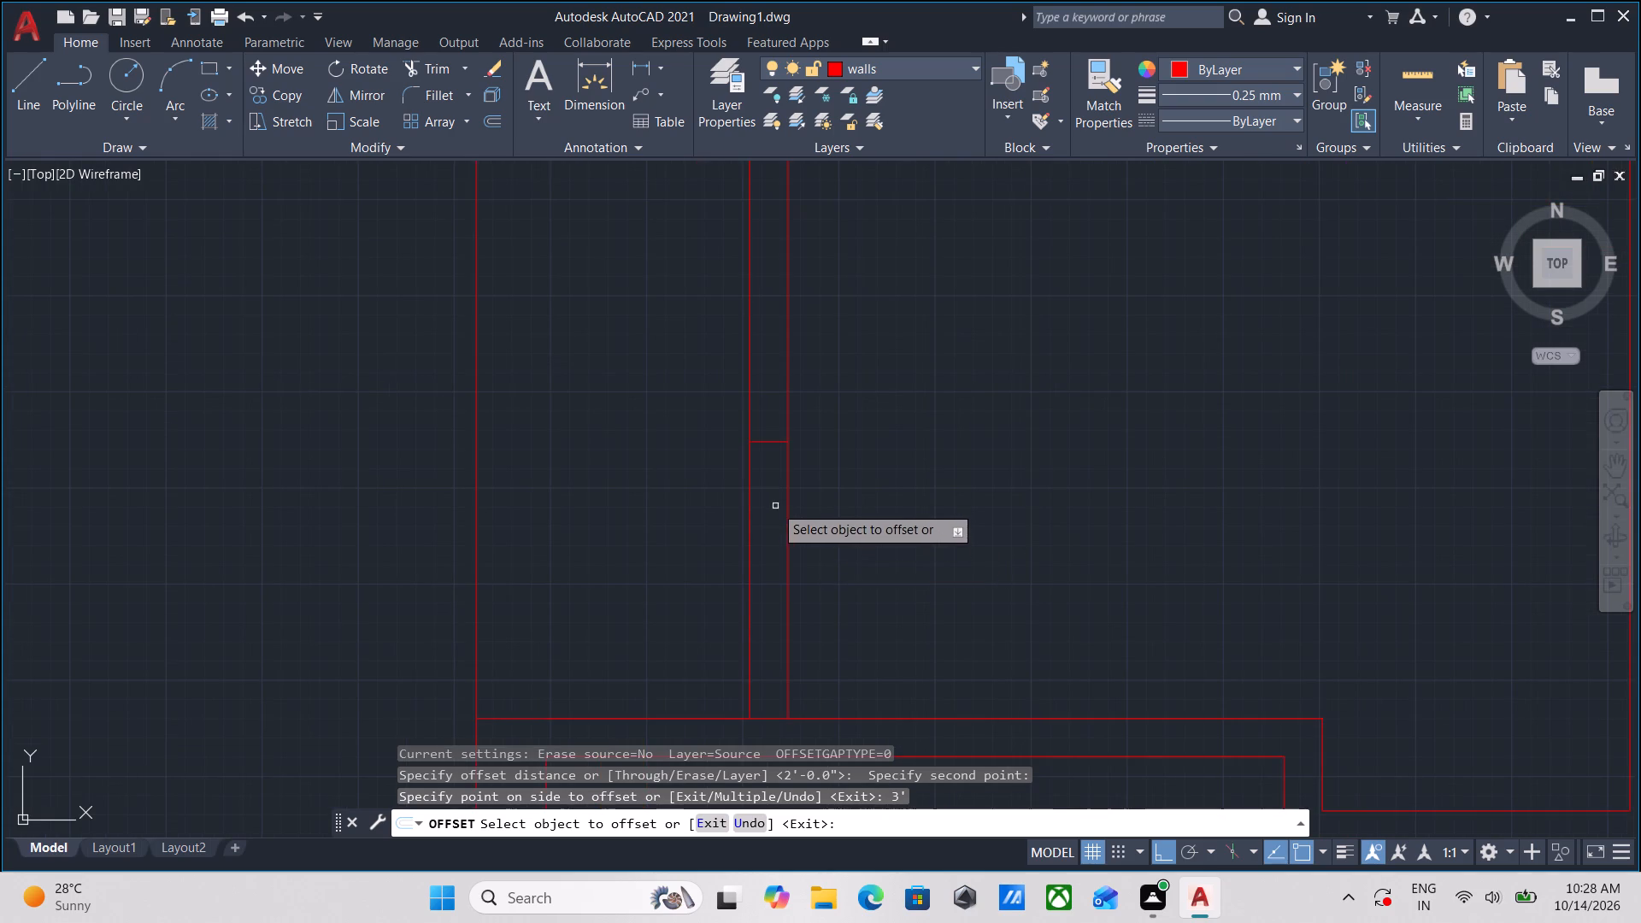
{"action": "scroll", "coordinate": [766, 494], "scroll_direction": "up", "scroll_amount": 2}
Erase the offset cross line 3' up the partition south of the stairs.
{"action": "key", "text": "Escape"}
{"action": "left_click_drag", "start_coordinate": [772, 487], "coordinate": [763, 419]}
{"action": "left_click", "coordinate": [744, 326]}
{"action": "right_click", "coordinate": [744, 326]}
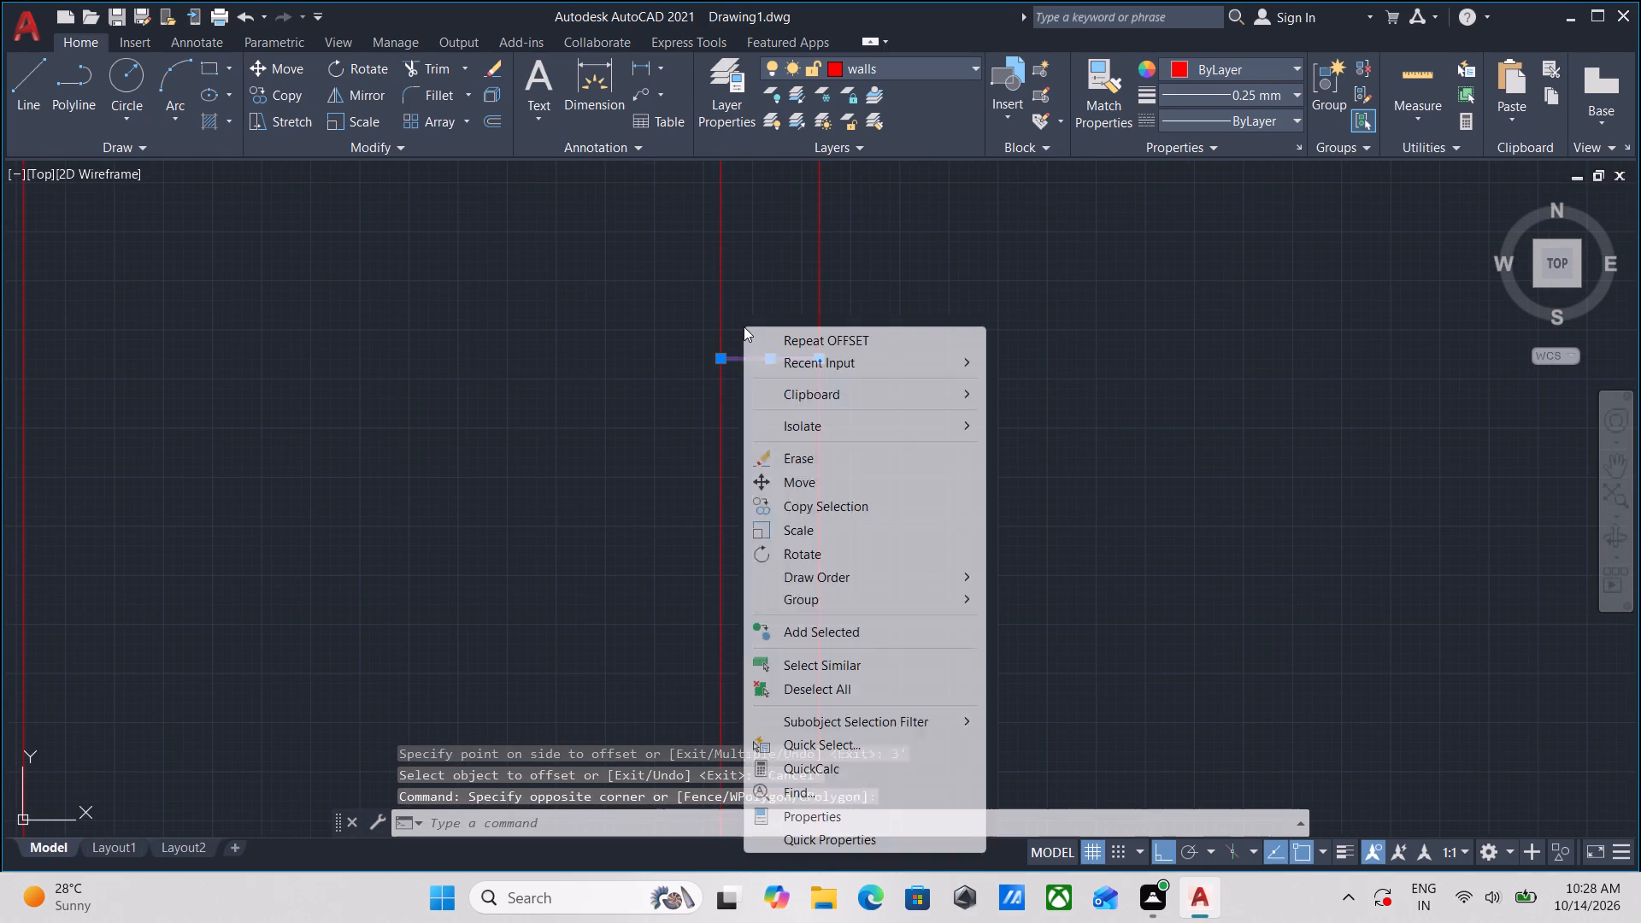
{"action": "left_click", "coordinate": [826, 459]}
Offset the cross line at the south end of the partition south of the stairs 2' to the north.
{"action": "scroll", "coordinate": [822, 465], "scroll_direction": "down", "scroll_amount": 1}
{"action": "middle_click_drag", "start_coordinate": [823, 463], "coordinate": [833, 422]}
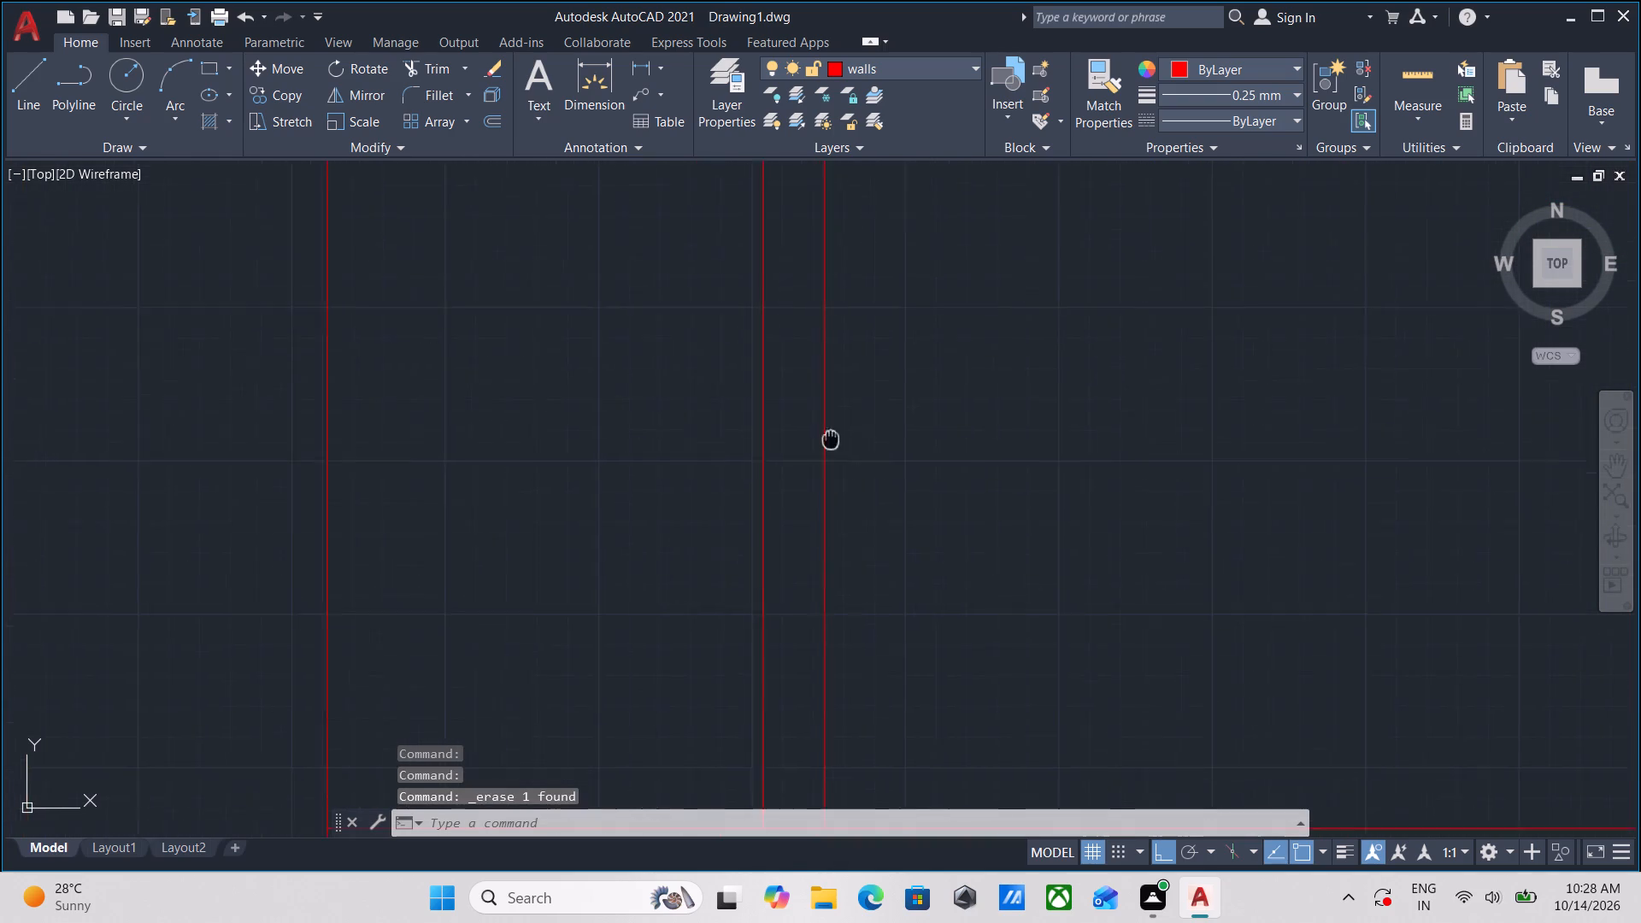
{"action": "middle_click_drag", "start_coordinate": [833, 422], "coordinate": [876, 203]}
{"action": "scroll", "coordinate": [868, 535], "scroll_direction": "up", "scroll_amount": 2}
{"action": "left_click", "coordinate": [818, 653]}
{"action": "left_click", "coordinate": [802, 603]}
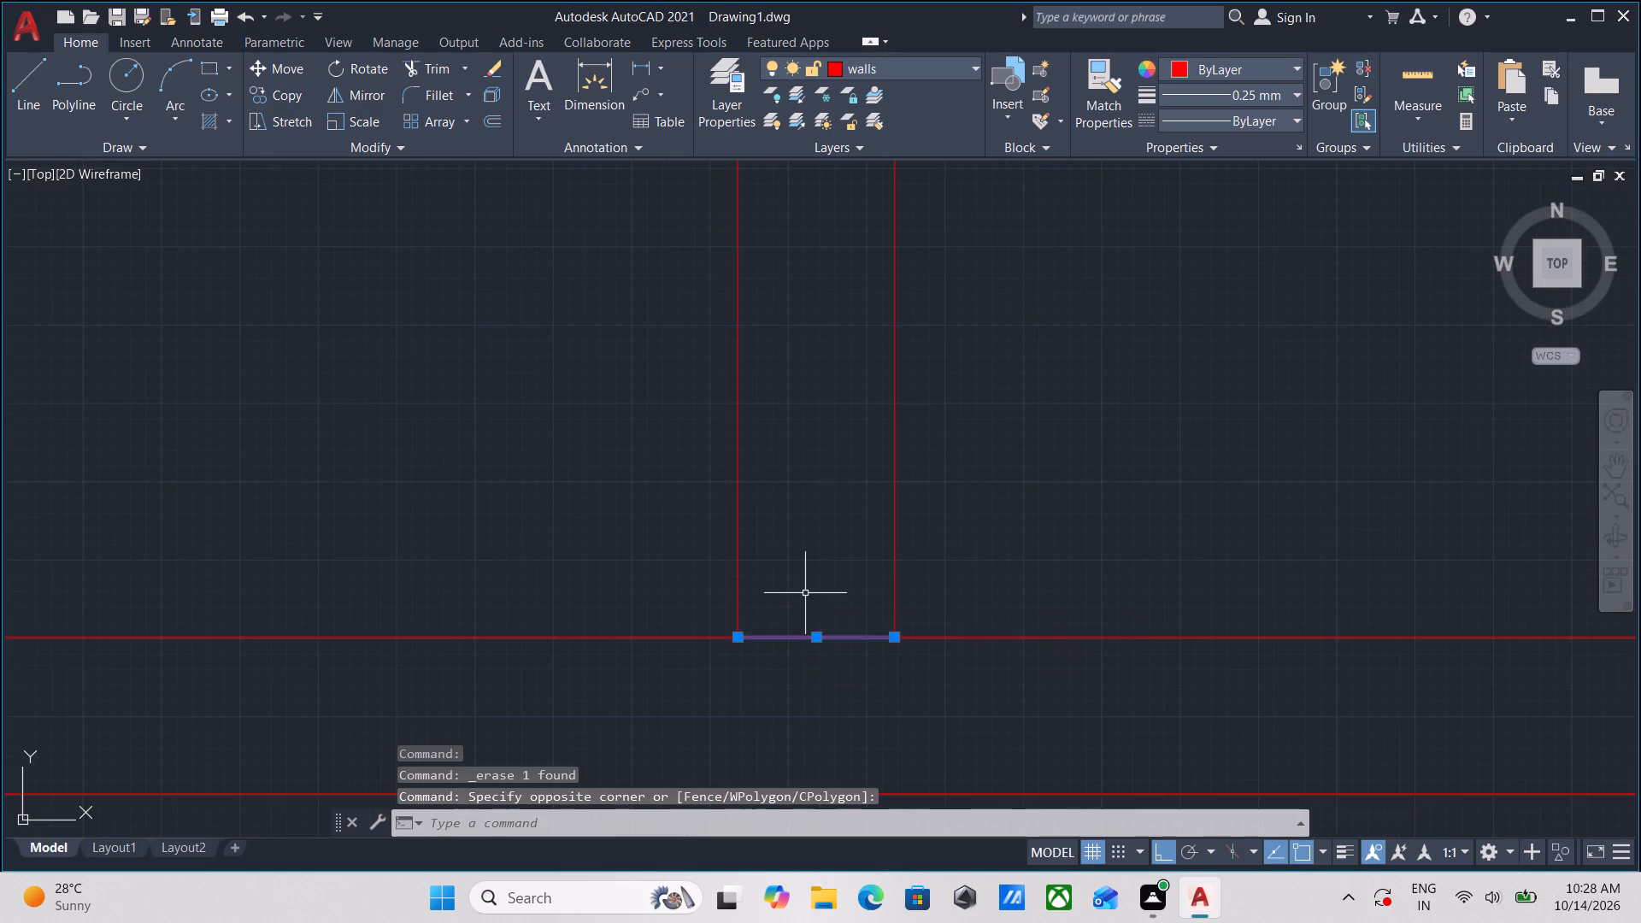
{"action": "middle_click_drag", "start_coordinate": [806, 594], "coordinate": [805, 625]}
{"action": "key", "text": "o"}
{"action": "key", "text": "Return"}
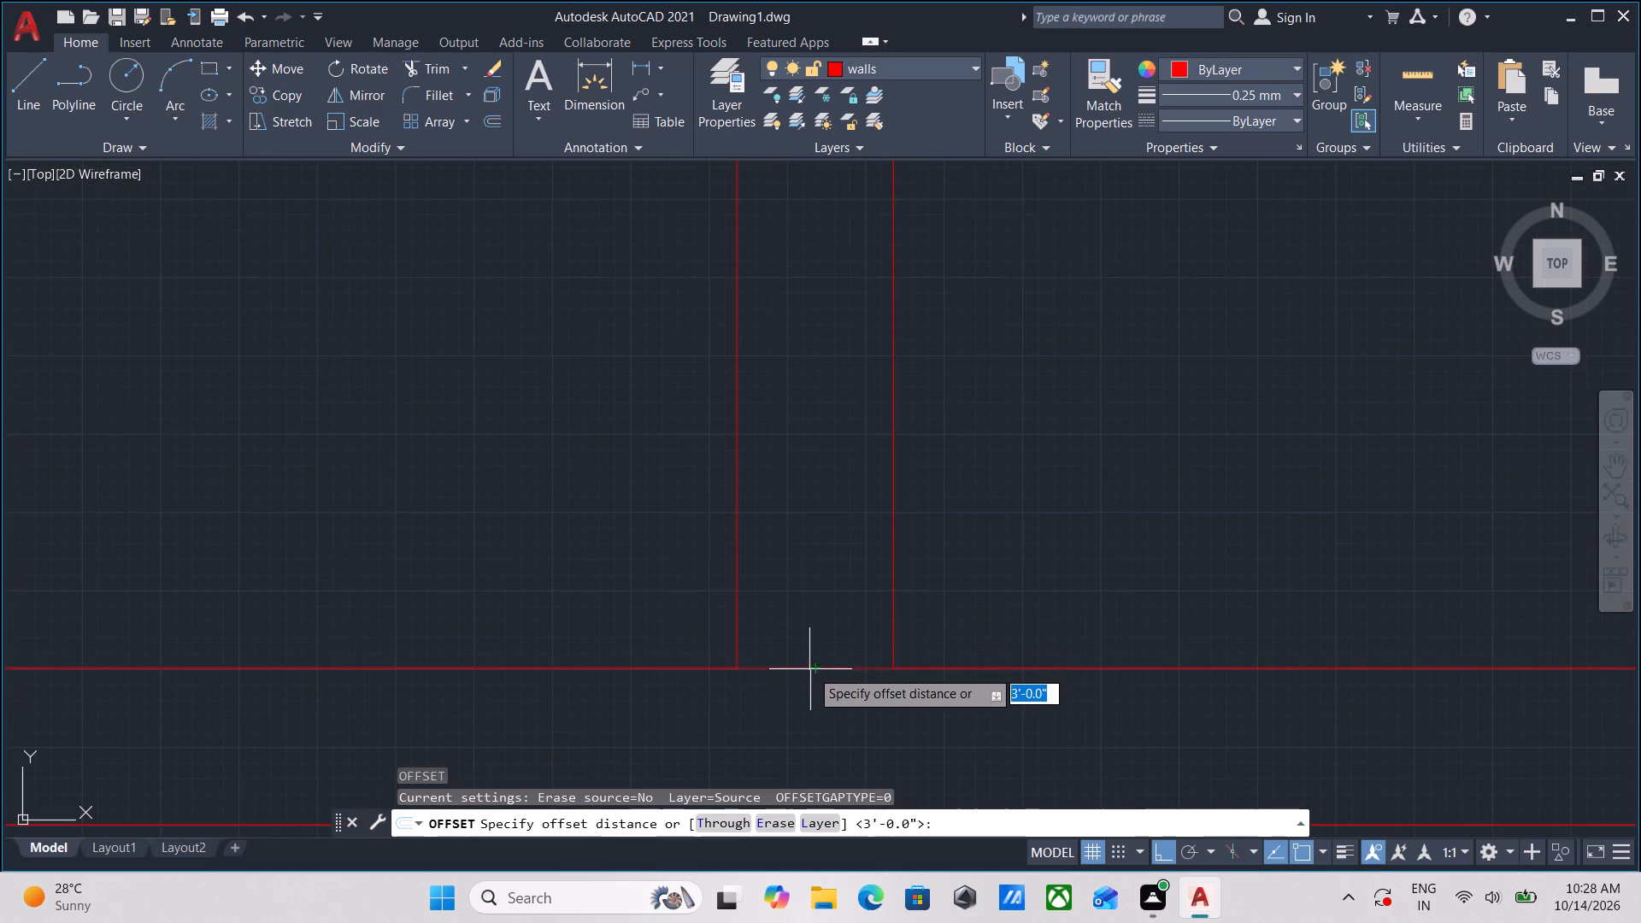
{"action": "left_click", "coordinate": [816, 669]}
{"action": "left_click", "coordinate": [826, 514]}
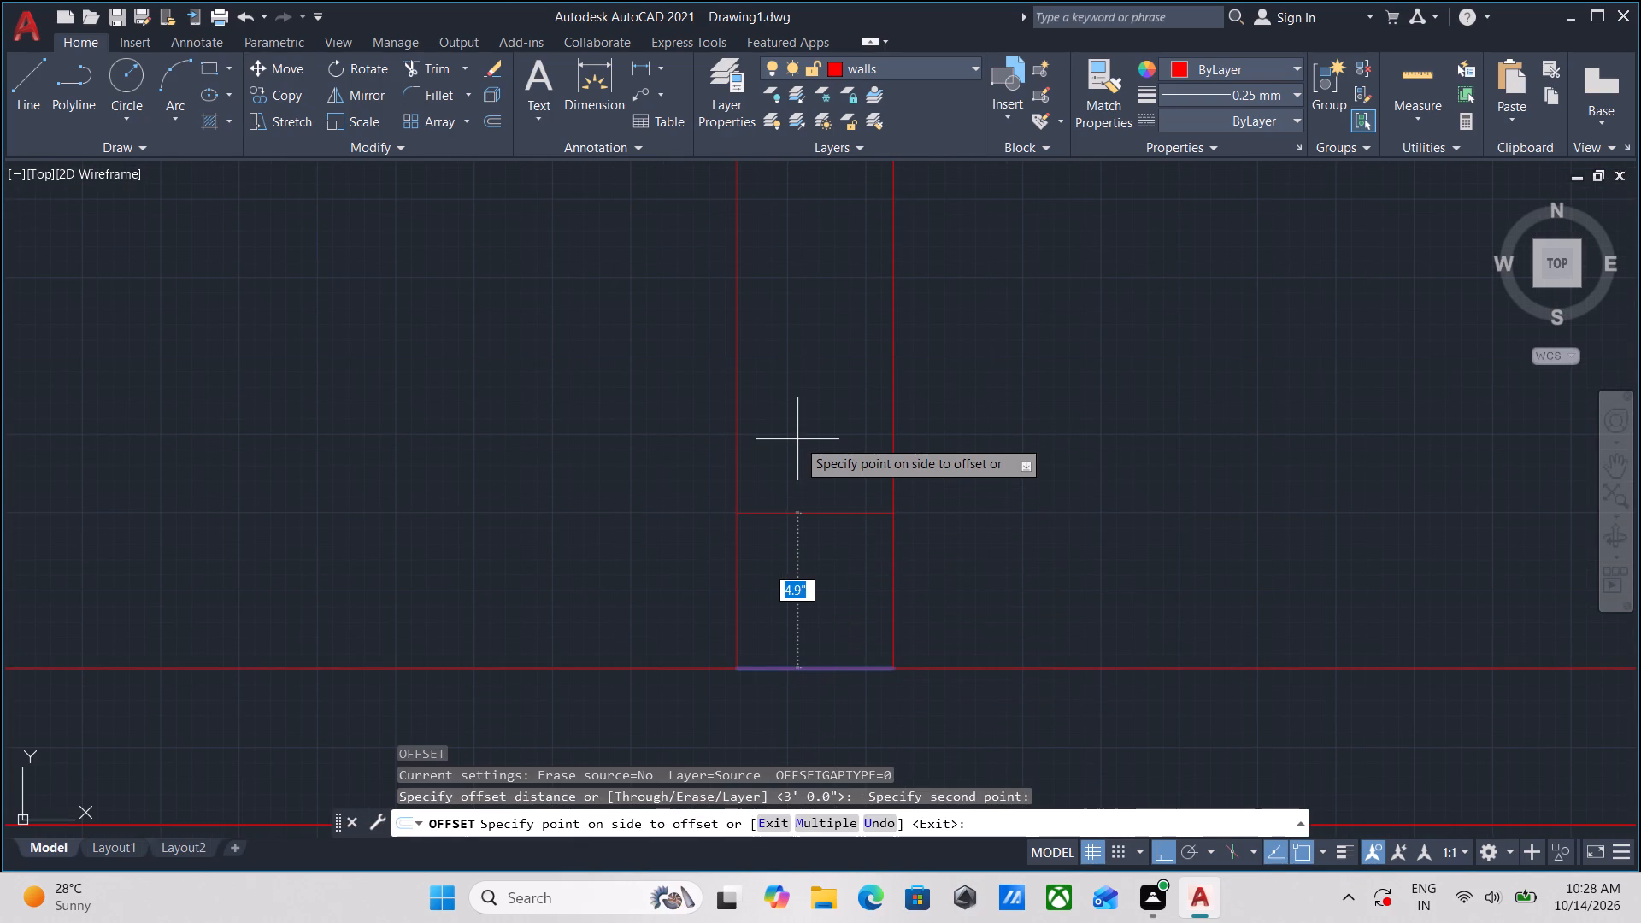
{"action": "type", "text": "2'"}
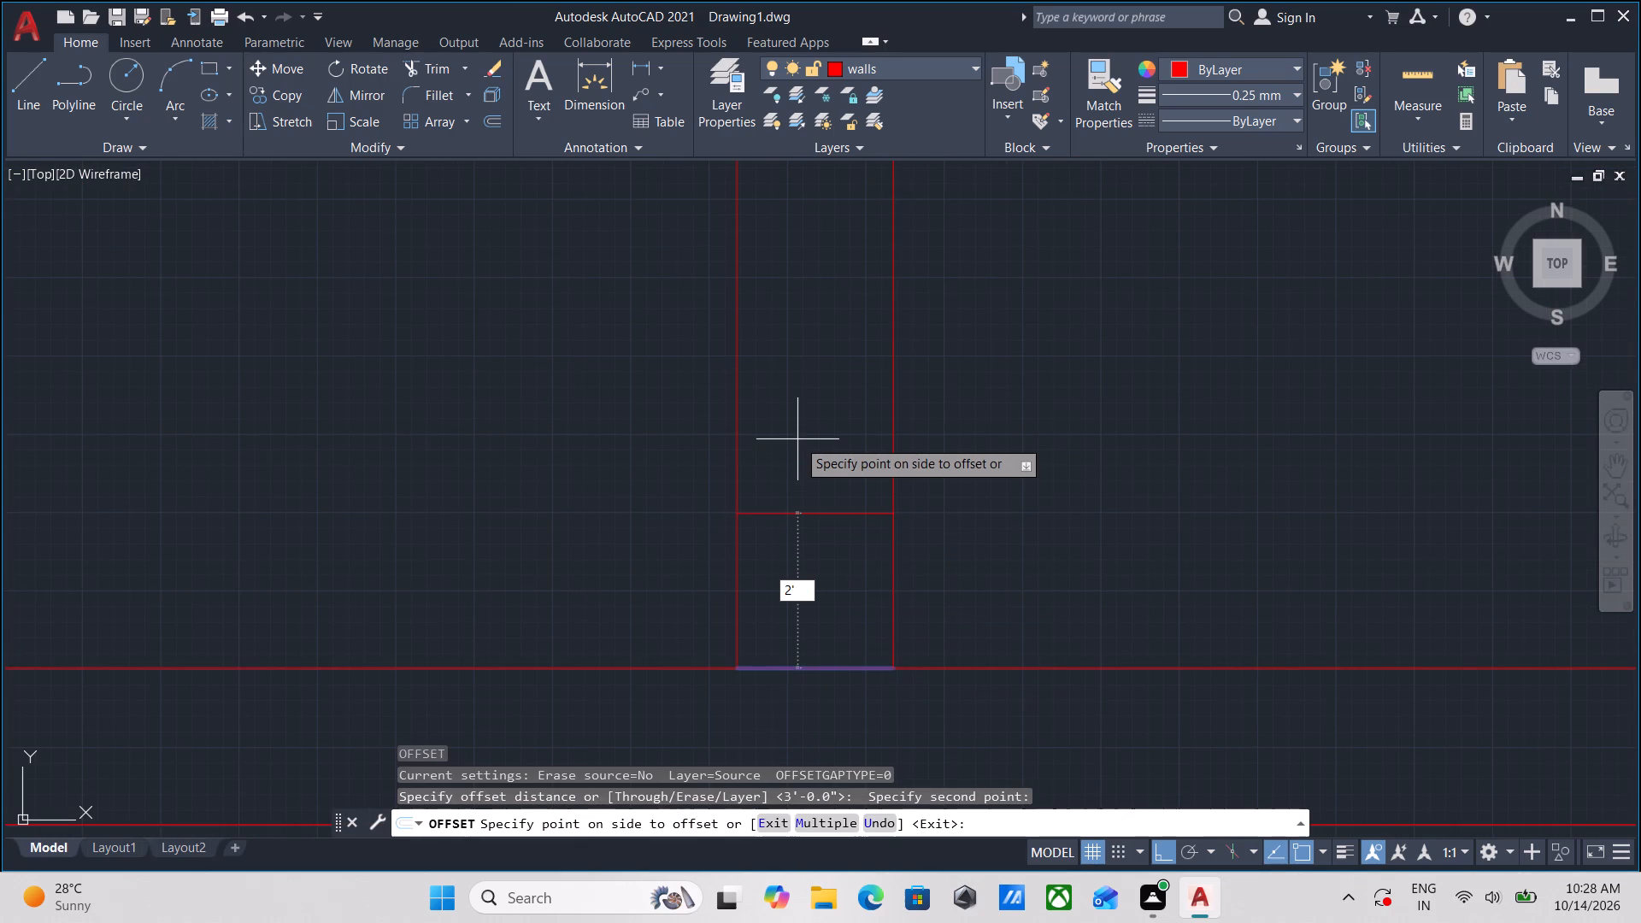
{"action": "key", "text": "Return"}
{"action": "scroll", "coordinate": [952, 427], "scroll_direction": "down", "scroll_amount": 3}
{"action": "middle_click_drag", "start_coordinate": [975, 424], "coordinate": [874, 529]}
{"action": "key", "text": "Escape"}
{"action": "scroll", "coordinate": [907, 511], "scroll_direction": "down", "scroll_amount": 1}
{"action": "middle_click_drag", "start_coordinate": [907, 511], "coordinate": [814, 552]}
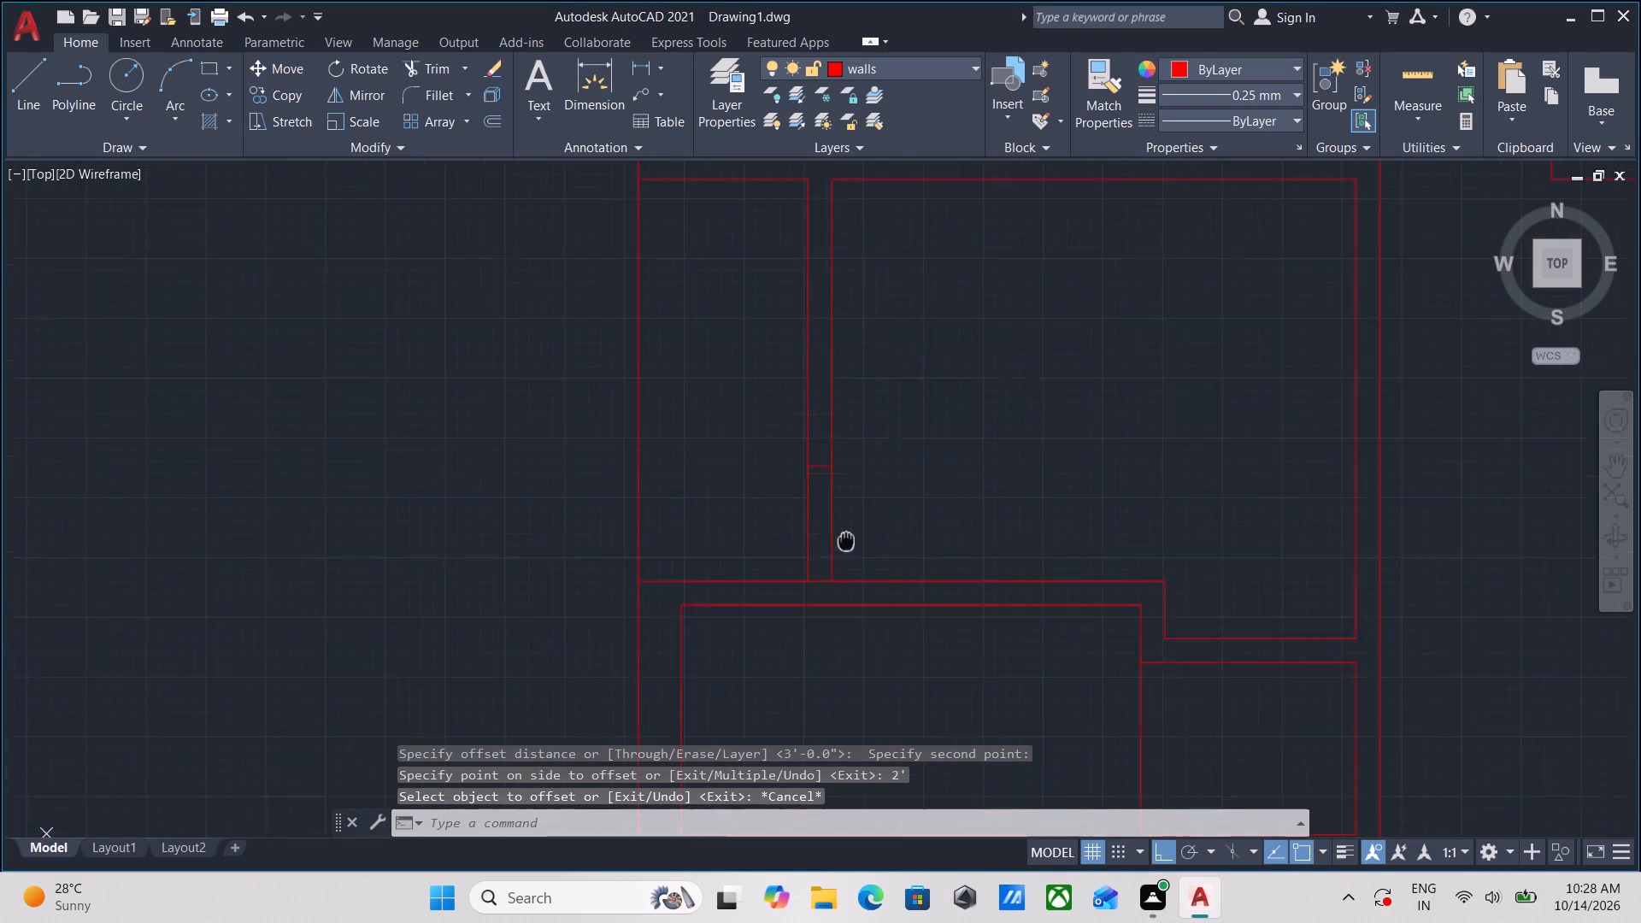
Trim both partition faces south of the upper cross line, opening a doorway between the narrow west room and the larger room south of the stairs.
{"action": "middle_click_drag", "start_coordinate": [814, 552], "coordinate": [786, 561]}
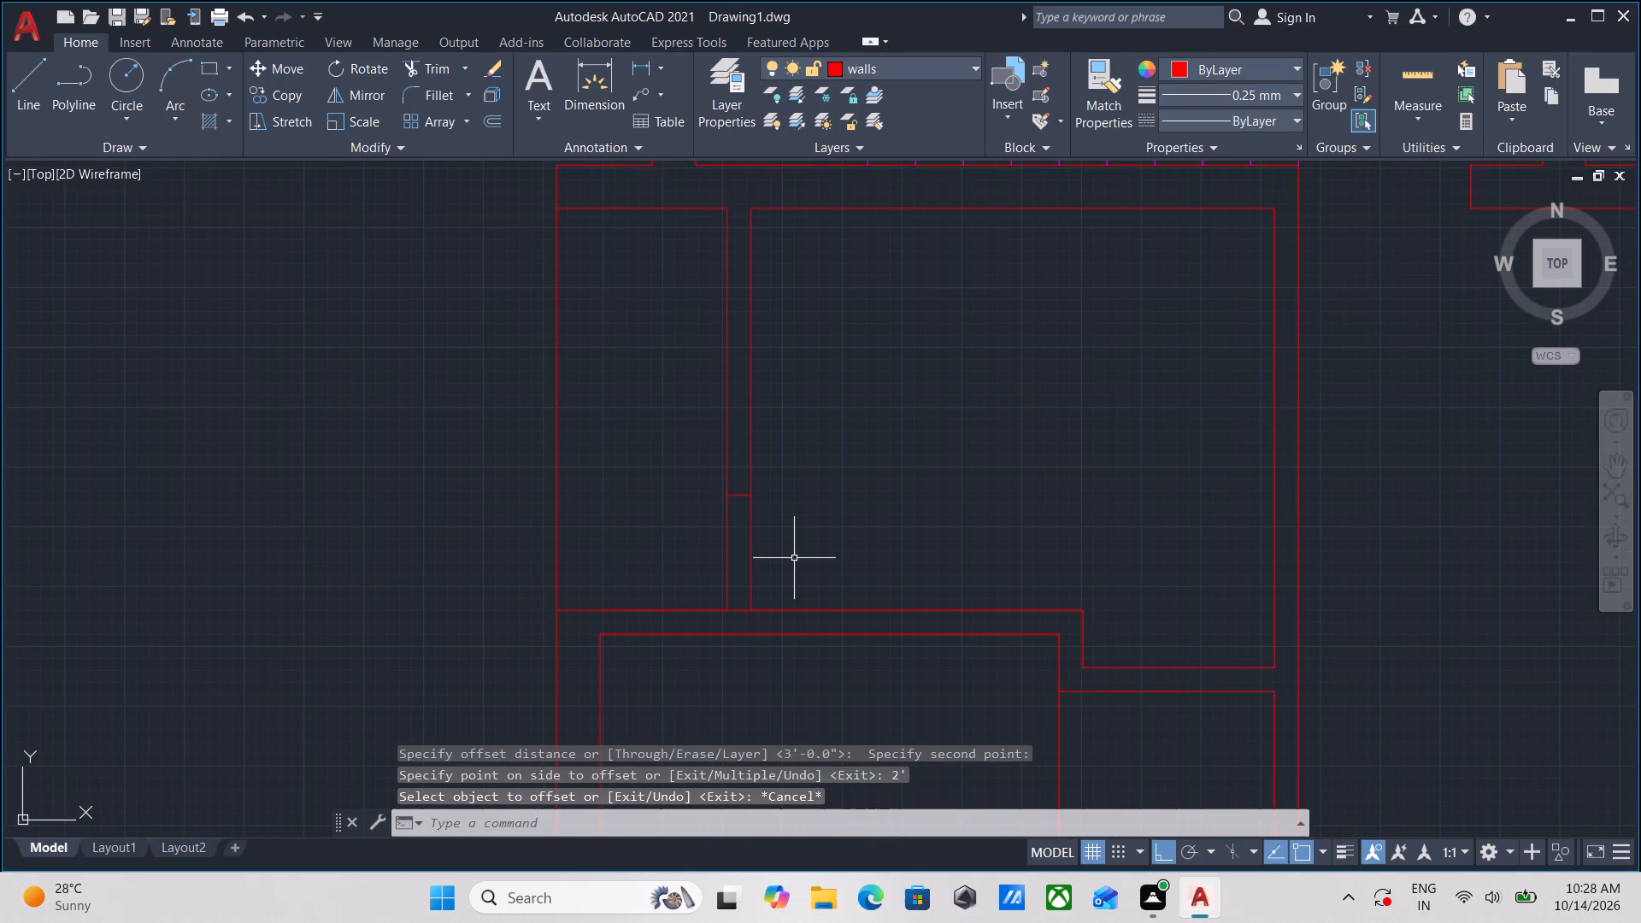
{"action": "middle_click_drag", "start_coordinate": [794, 558], "coordinate": [782, 627]}
{"action": "type", "text": "tr"}
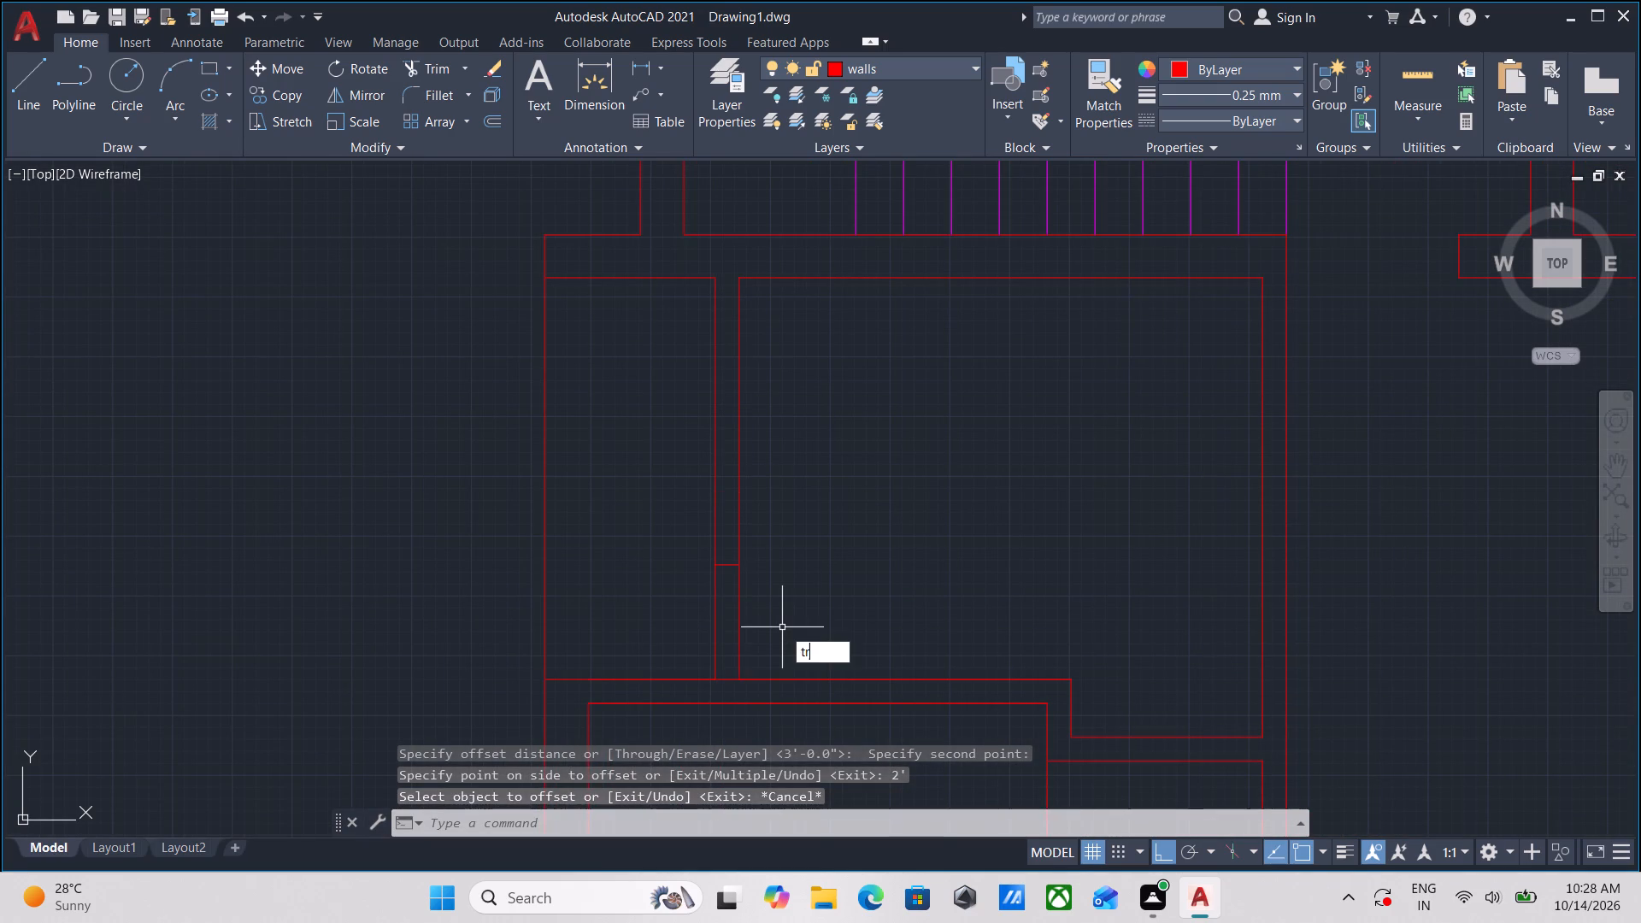
{"action": "key", "text": "Return"}
{"action": "left_click", "coordinate": [782, 627]}
{"action": "left_click", "coordinate": [578, 593]}
{"action": "scroll", "coordinate": [838, 582], "scroll_direction": "down", "scroll_amount": 1}
{"action": "middle_click_drag", "start_coordinate": [838, 582], "coordinate": [744, 560]}
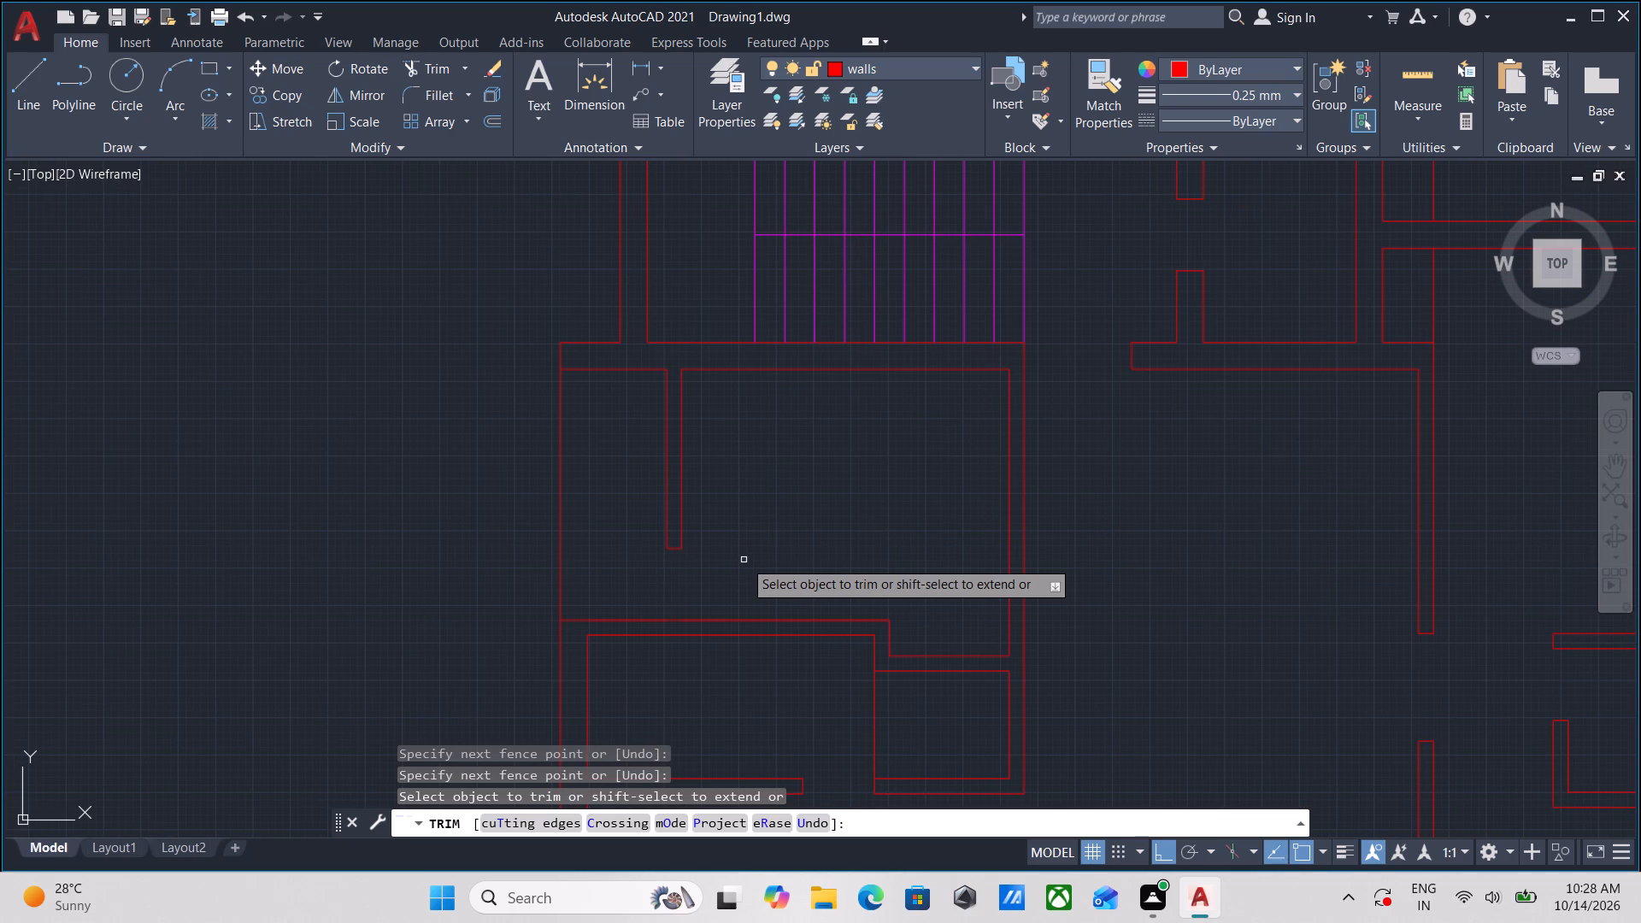
{"action": "scroll", "coordinate": [744, 560], "scroll_direction": "down", "scroll_amount": 1}
{"action": "middle_click_drag", "start_coordinate": [744, 560], "coordinate": [741, 584]}
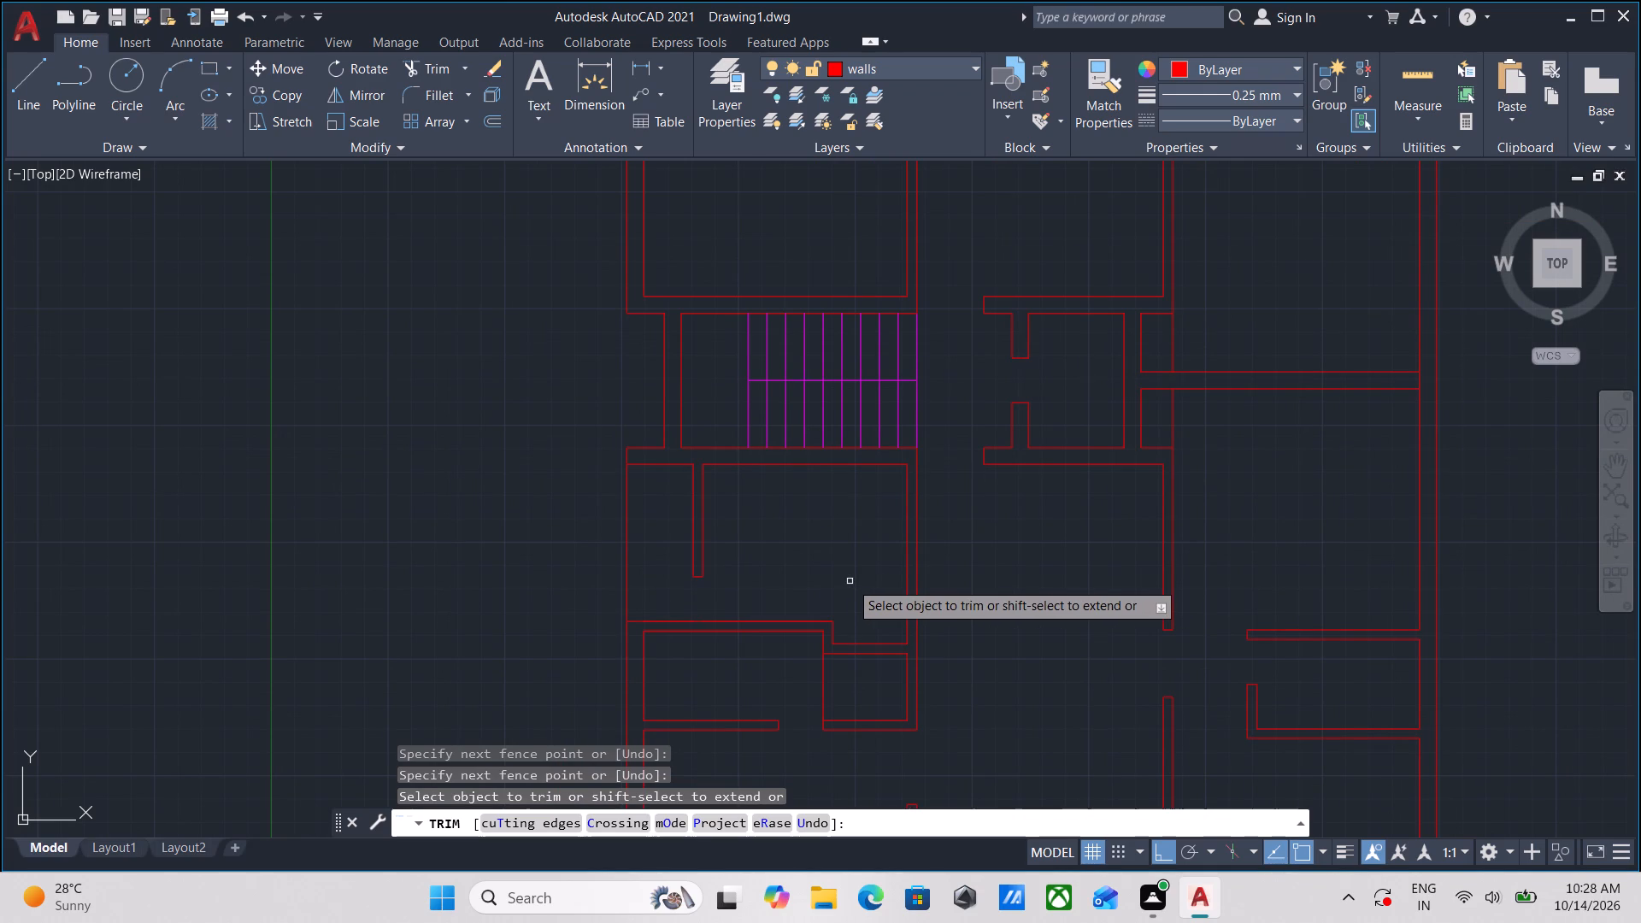
{"action": "key", "text": "Escape"}
Draw a line across the east wall of the room south of the stairs, level with the upper face of its stepped south wall.
{"action": "scroll", "coordinate": [863, 599], "scroll_direction": "up", "scroll_amount": 2}
{"action": "middle_click_drag", "start_coordinate": [867, 605], "coordinate": [858, 561]}
{"action": "scroll", "coordinate": [858, 561], "scroll_direction": "down", "scroll_amount": 1}
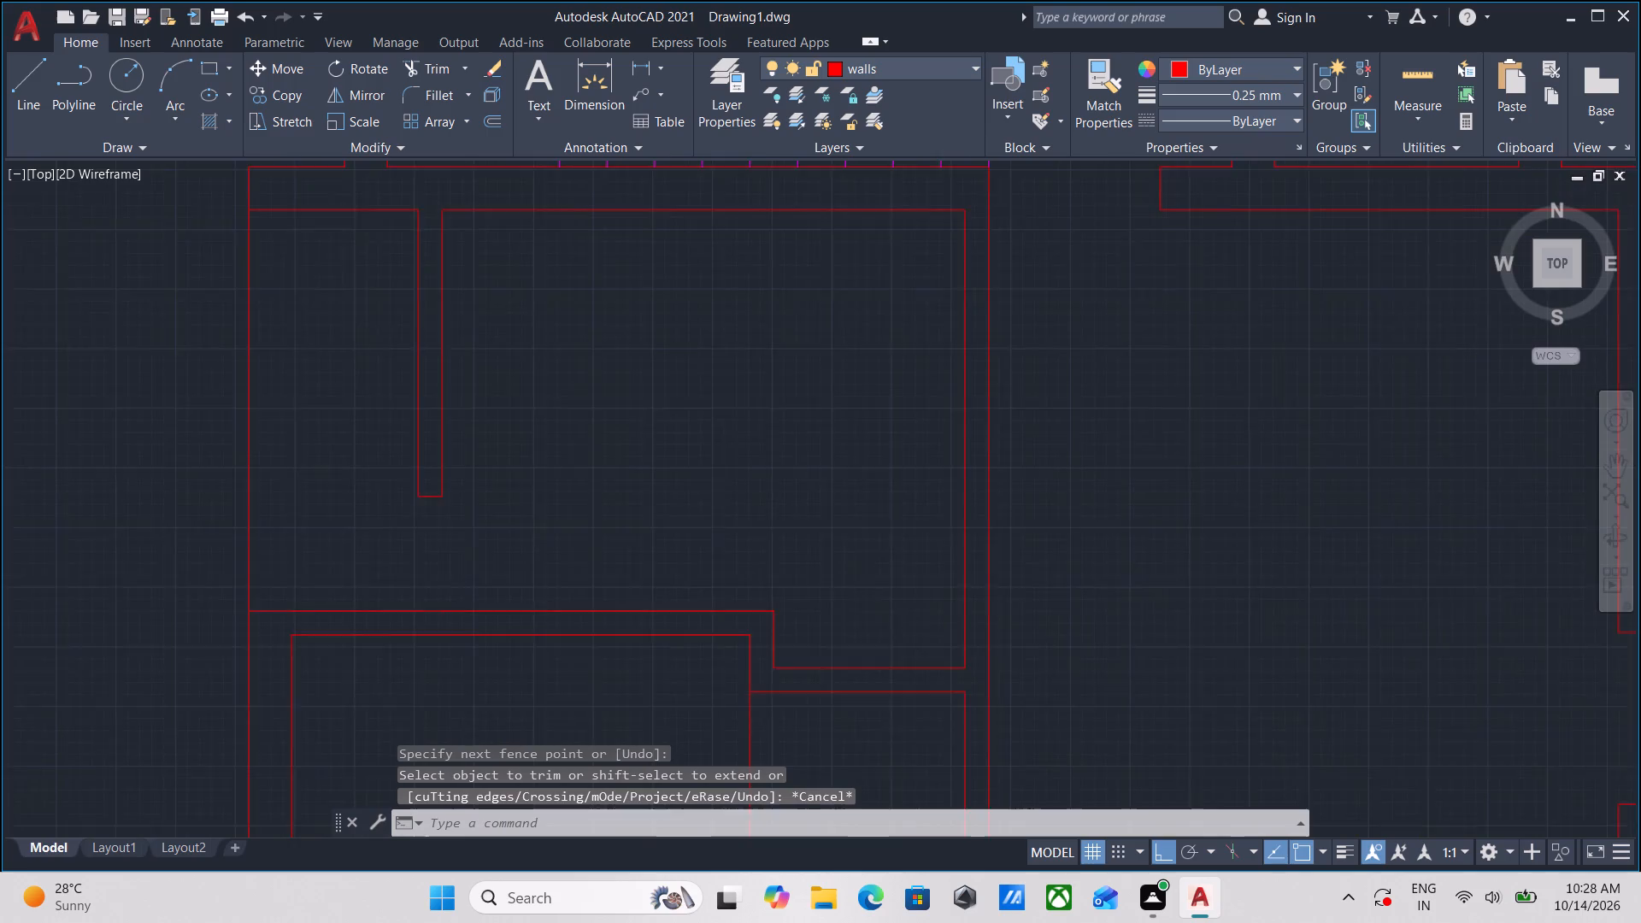
{"action": "key", "text": "l"}
{"action": "key", "text": "Return"}
{"action": "scroll", "coordinate": [810, 594], "scroll_direction": "up", "scroll_amount": 3}
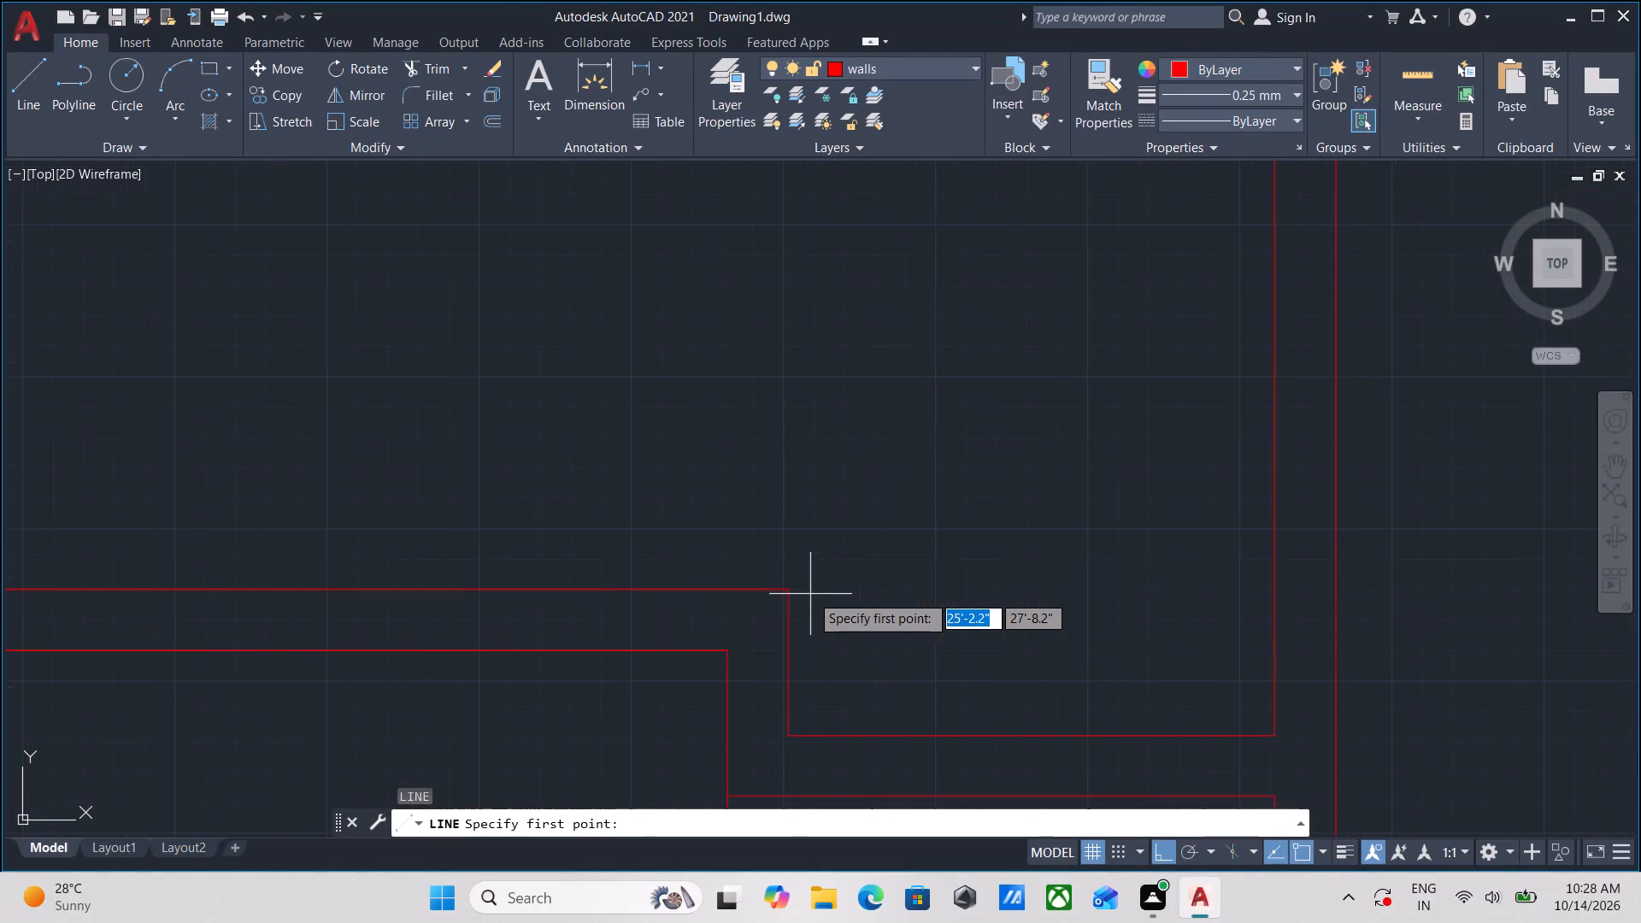
{"action": "left_click", "coordinate": [1274, 591]}
{"action": "middle_click_drag", "start_coordinate": [1320, 581], "coordinate": [1176, 581]}
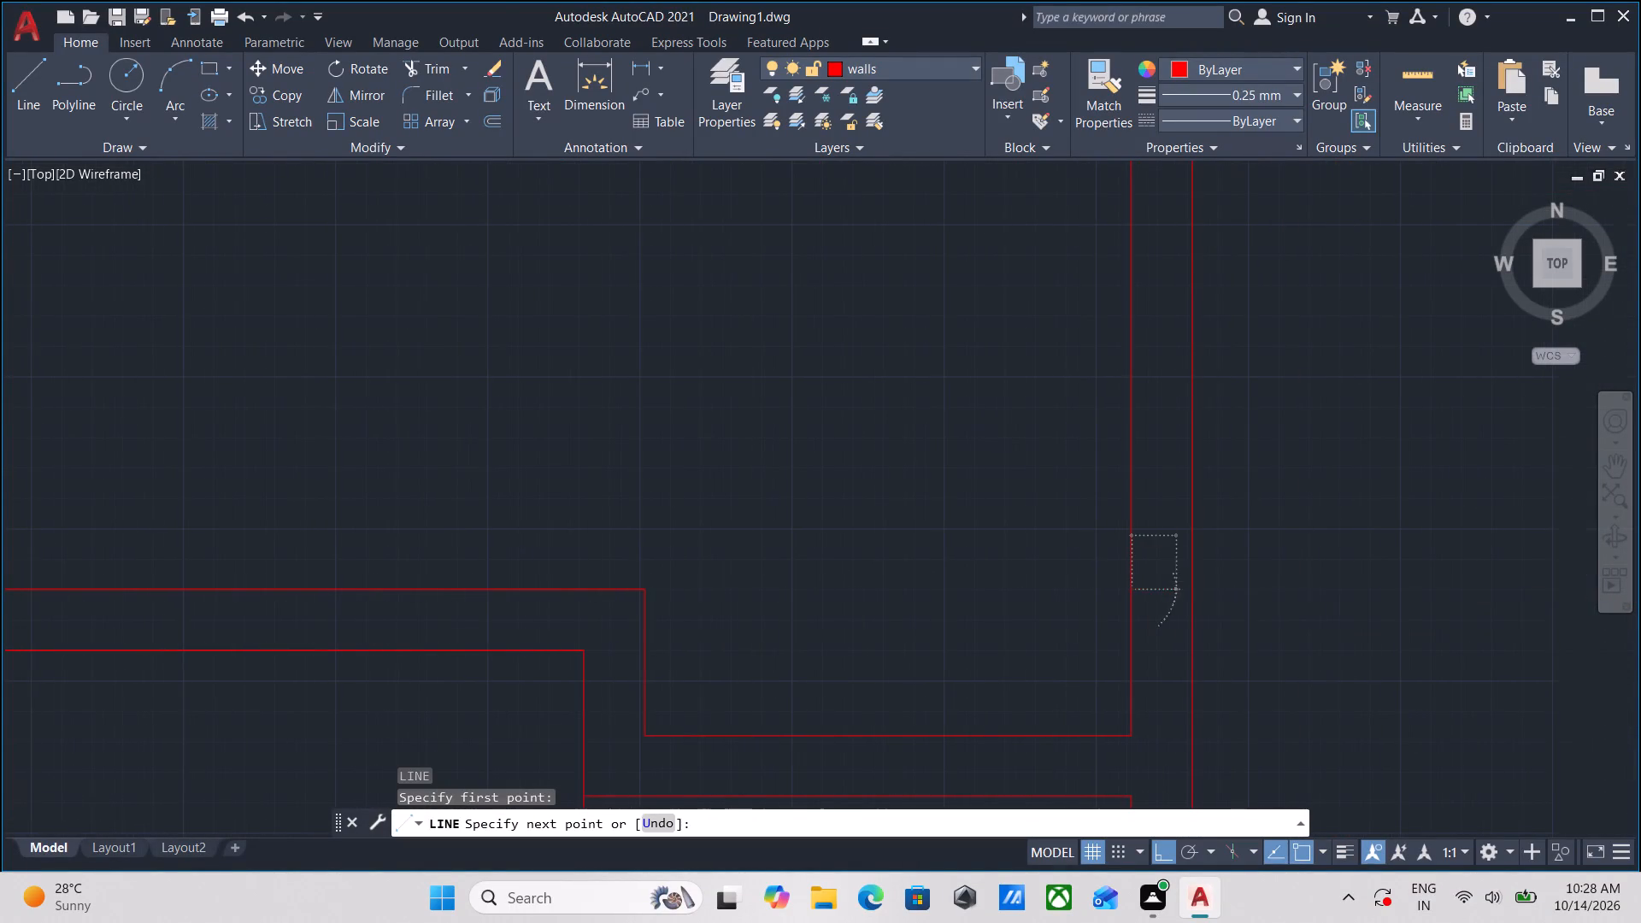
{"action": "left_click", "coordinate": [1192, 589]}
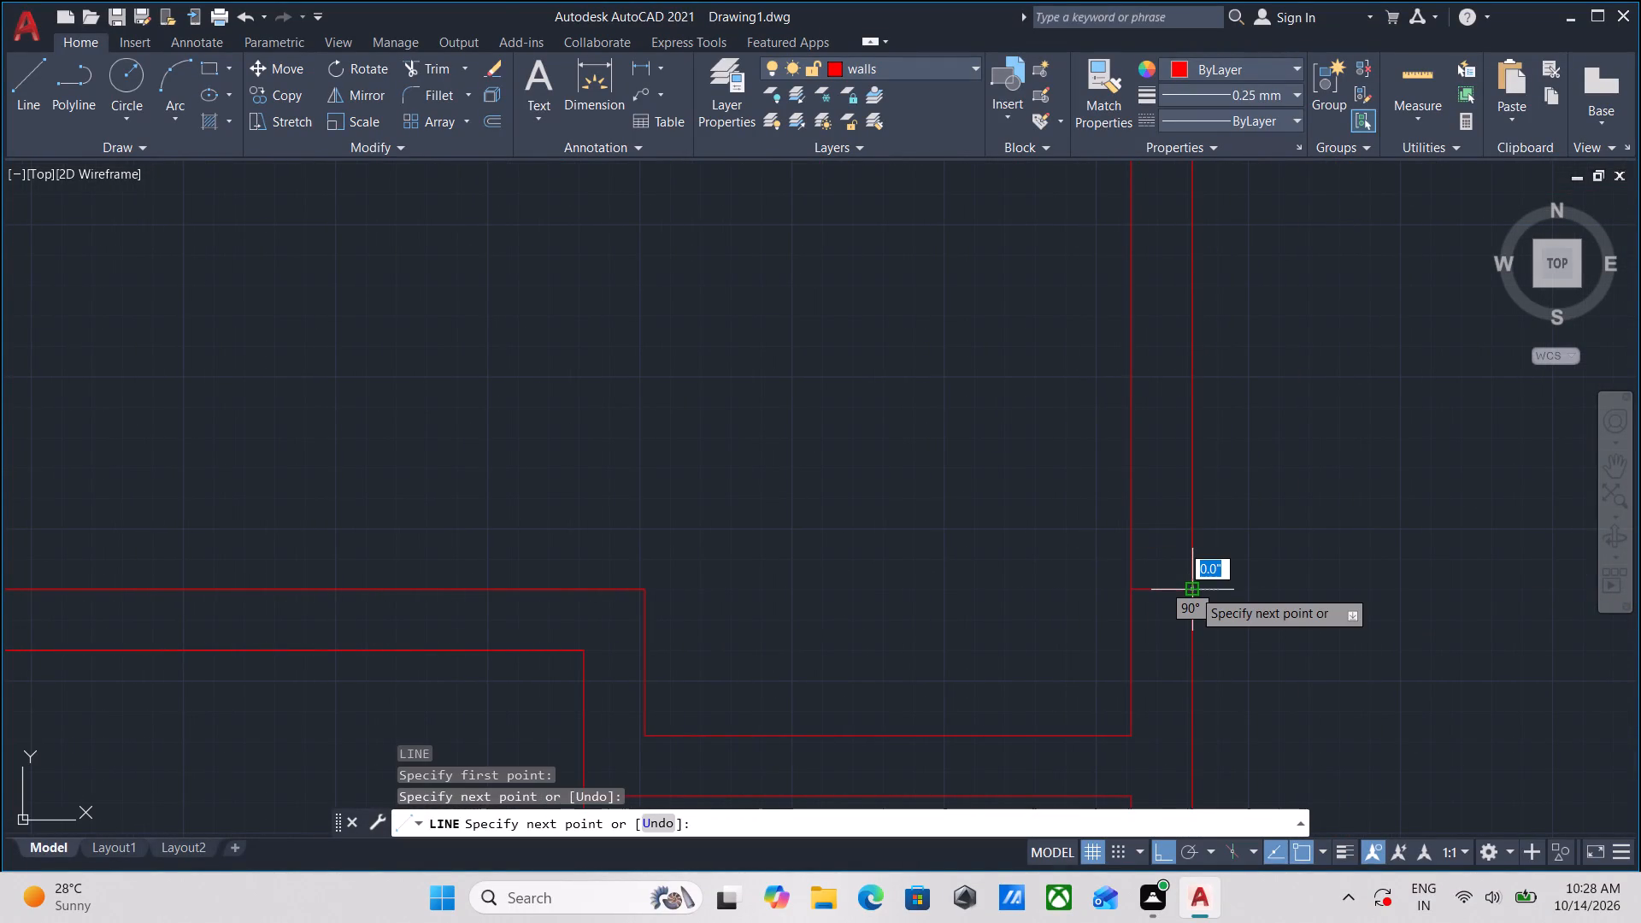
{"action": "key", "text": "Escape"}
{"action": "left_click", "coordinate": [1191, 607]}
{"action": "key", "text": "Escape"}
Offset the new cross line in the east wall 2' to the north.
{"action": "left_click_drag", "start_coordinate": [1165, 614], "coordinate": [1165, 596]}
{"action": "left_click", "coordinate": [1155, 565]}
{"action": "key", "text": "o"}
{"action": "key", "text": "Return"}
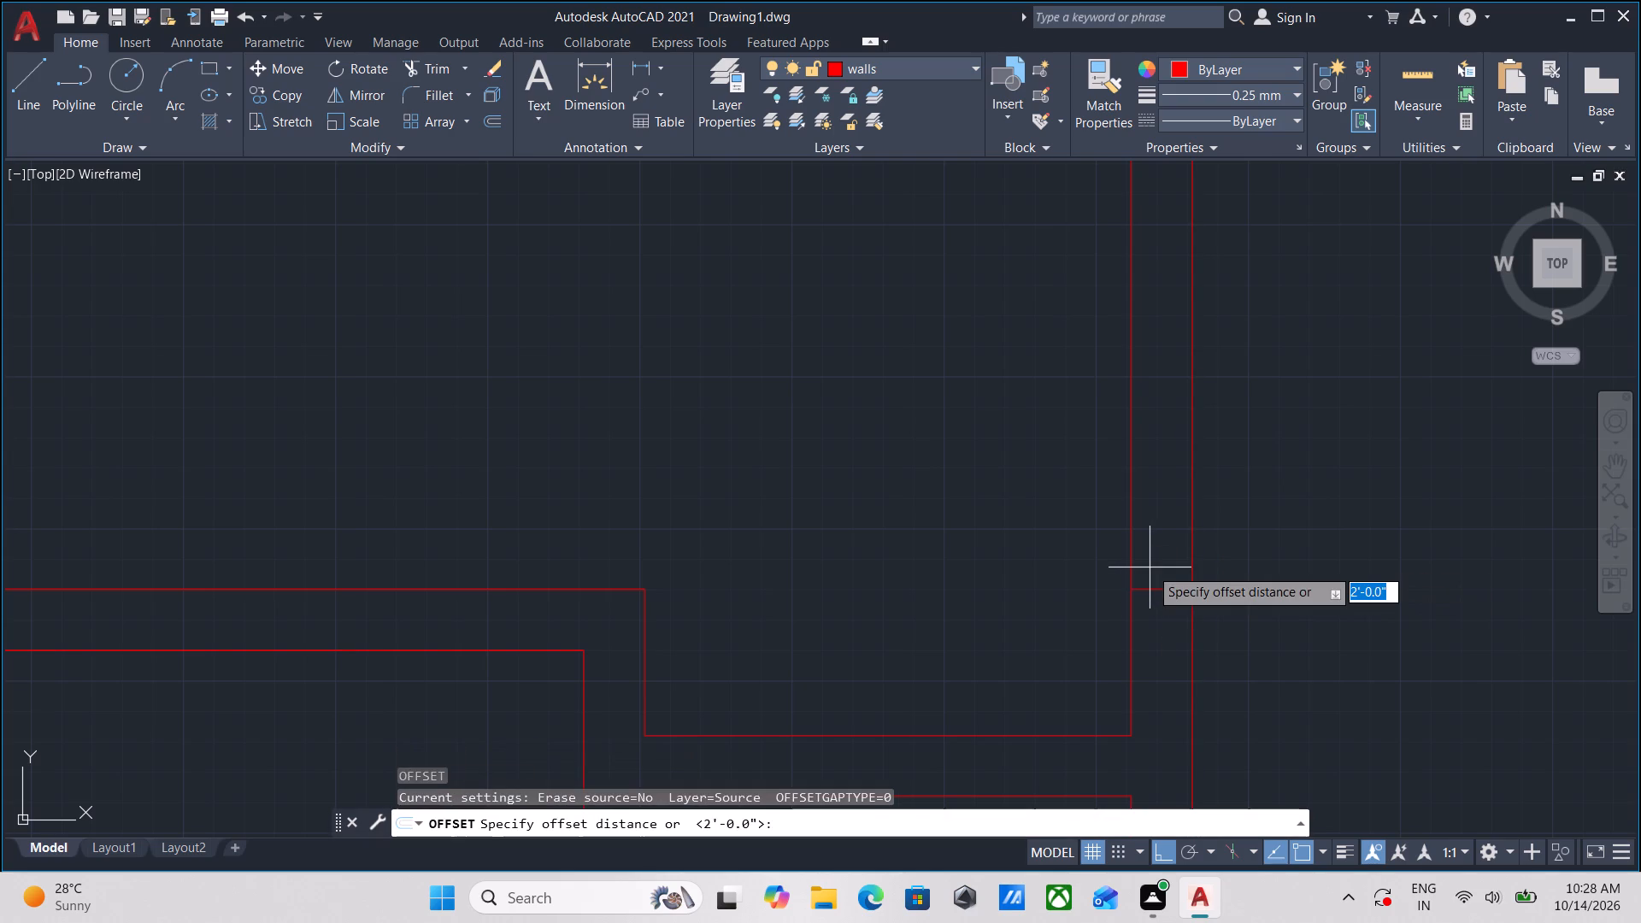
{"action": "scroll", "coordinate": [1150, 567], "scroll_direction": "down", "scroll_amount": 1}
{"action": "left_click", "coordinate": [1165, 584]}
{"action": "left_click_drag", "start_coordinate": [1164, 482], "coordinate": [1162, 485]}
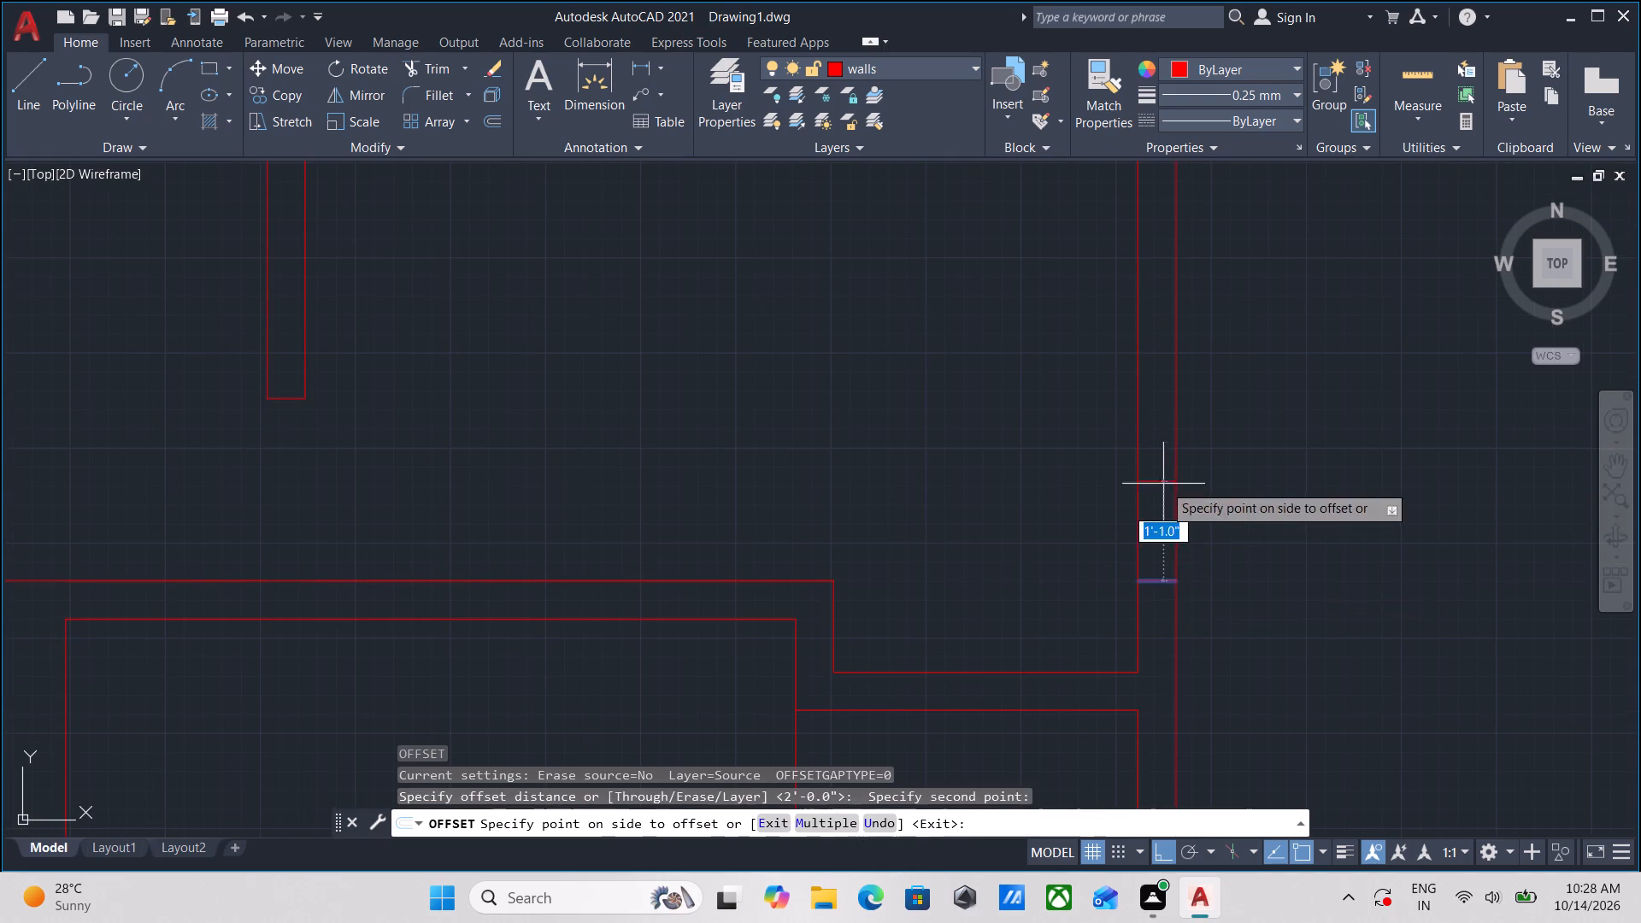
{"action": "left_click_drag", "start_coordinate": [1162, 485], "coordinate": [1161, 491]}
{"action": "type", "text": "2'"}
{"action": "key", "text": "Return"}
{"action": "scroll", "coordinate": [1157, 484], "scroll_direction": "down", "scroll_amount": 3}
{"action": "middle_click_drag", "start_coordinate": [1156, 484], "coordinate": [1033, 516]}
{"action": "key", "text": "Escape"}
Trim both faces of the east wall between the two cross lines to cut the door opening.
{"action": "scroll", "coordinate": [1058, 528], "scroll_direction": "up", "scroll_amount": 2}
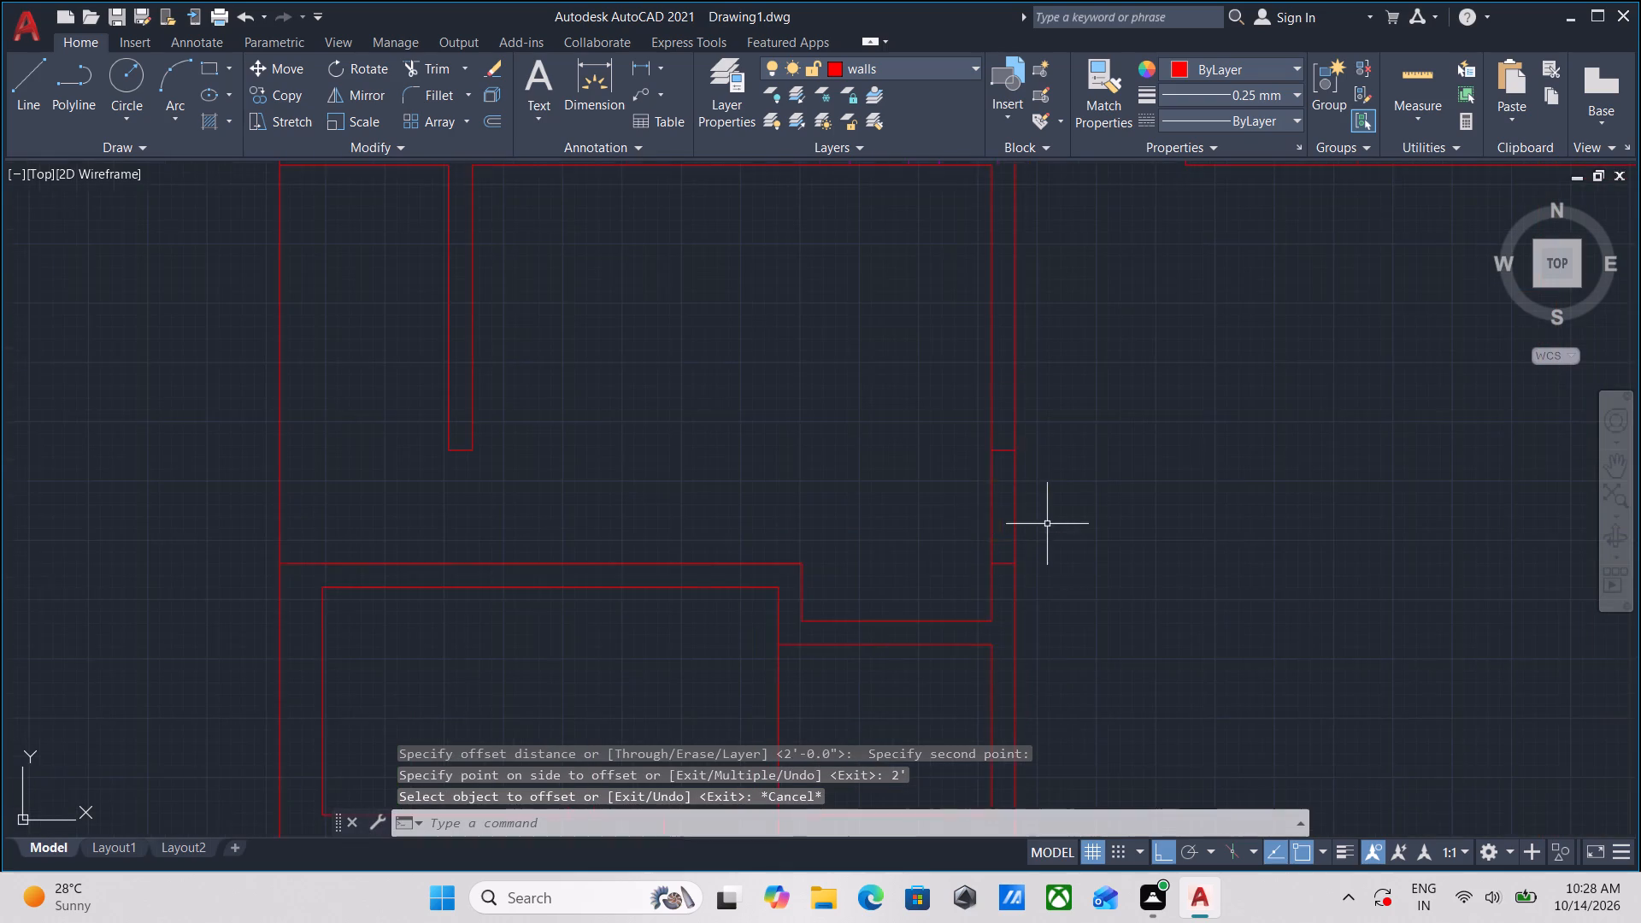
{"action": "scroll", "coordinate": [1000, 509], "scroll_direction": "up", "scroll_amount": 1}
{"action": "middle_click_drag", "start_coordinate": [1072, 532], "coordinate": [1091, 521]}
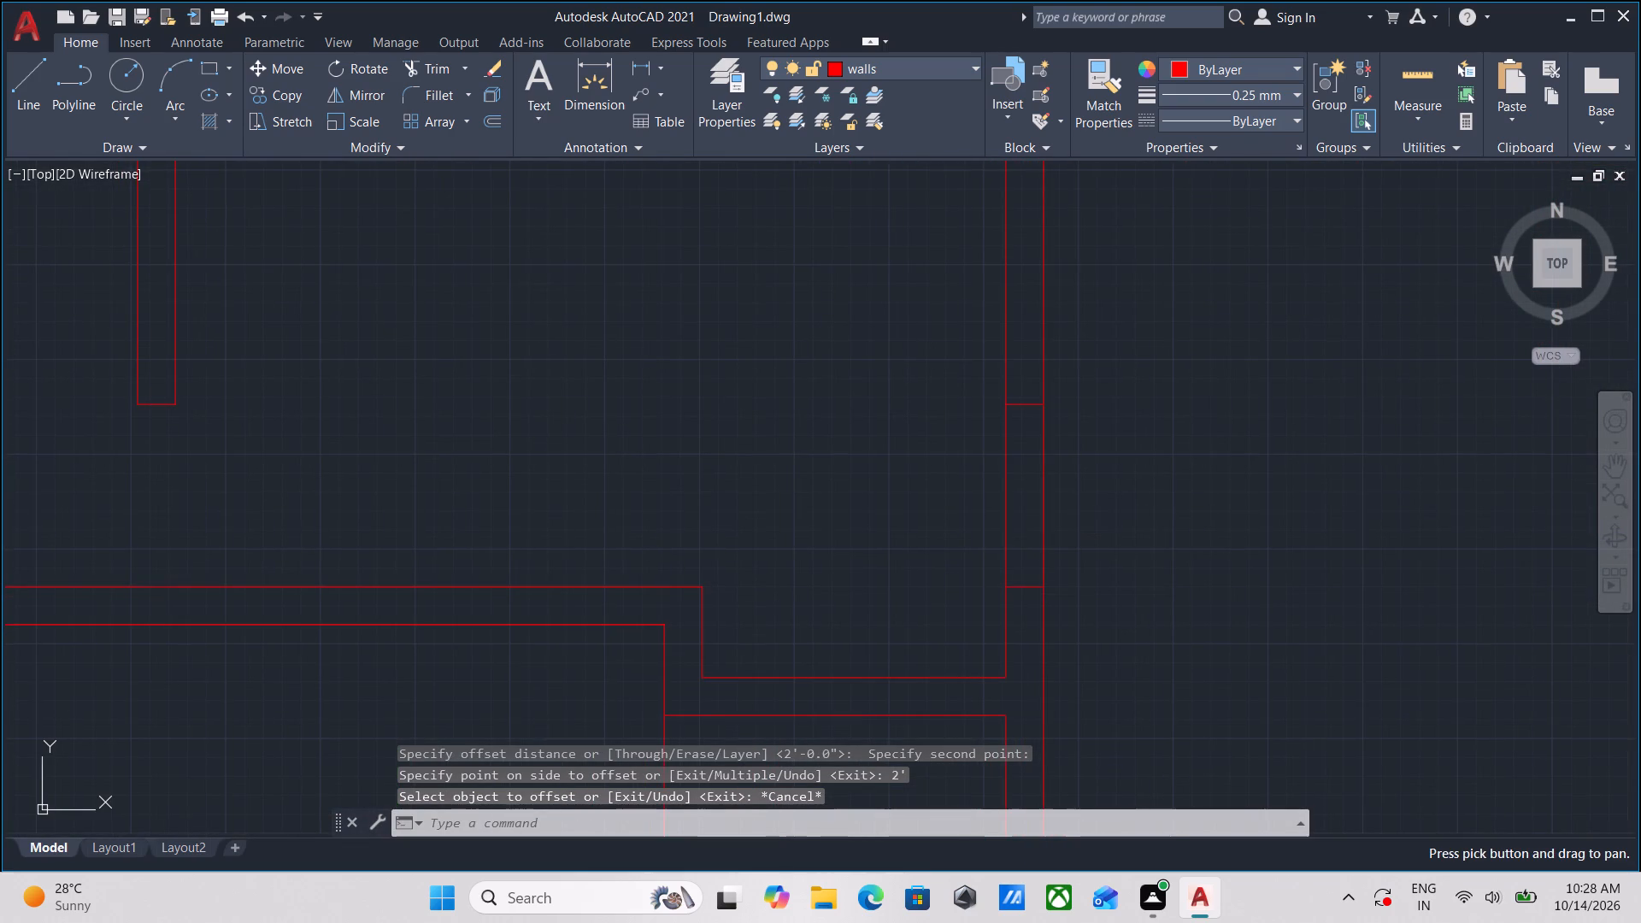
{"action": "type", "text": "tr"}
{"action": "key", "text": "Return"}
{"action": "left_click", "coordinate": [1091, 521]}
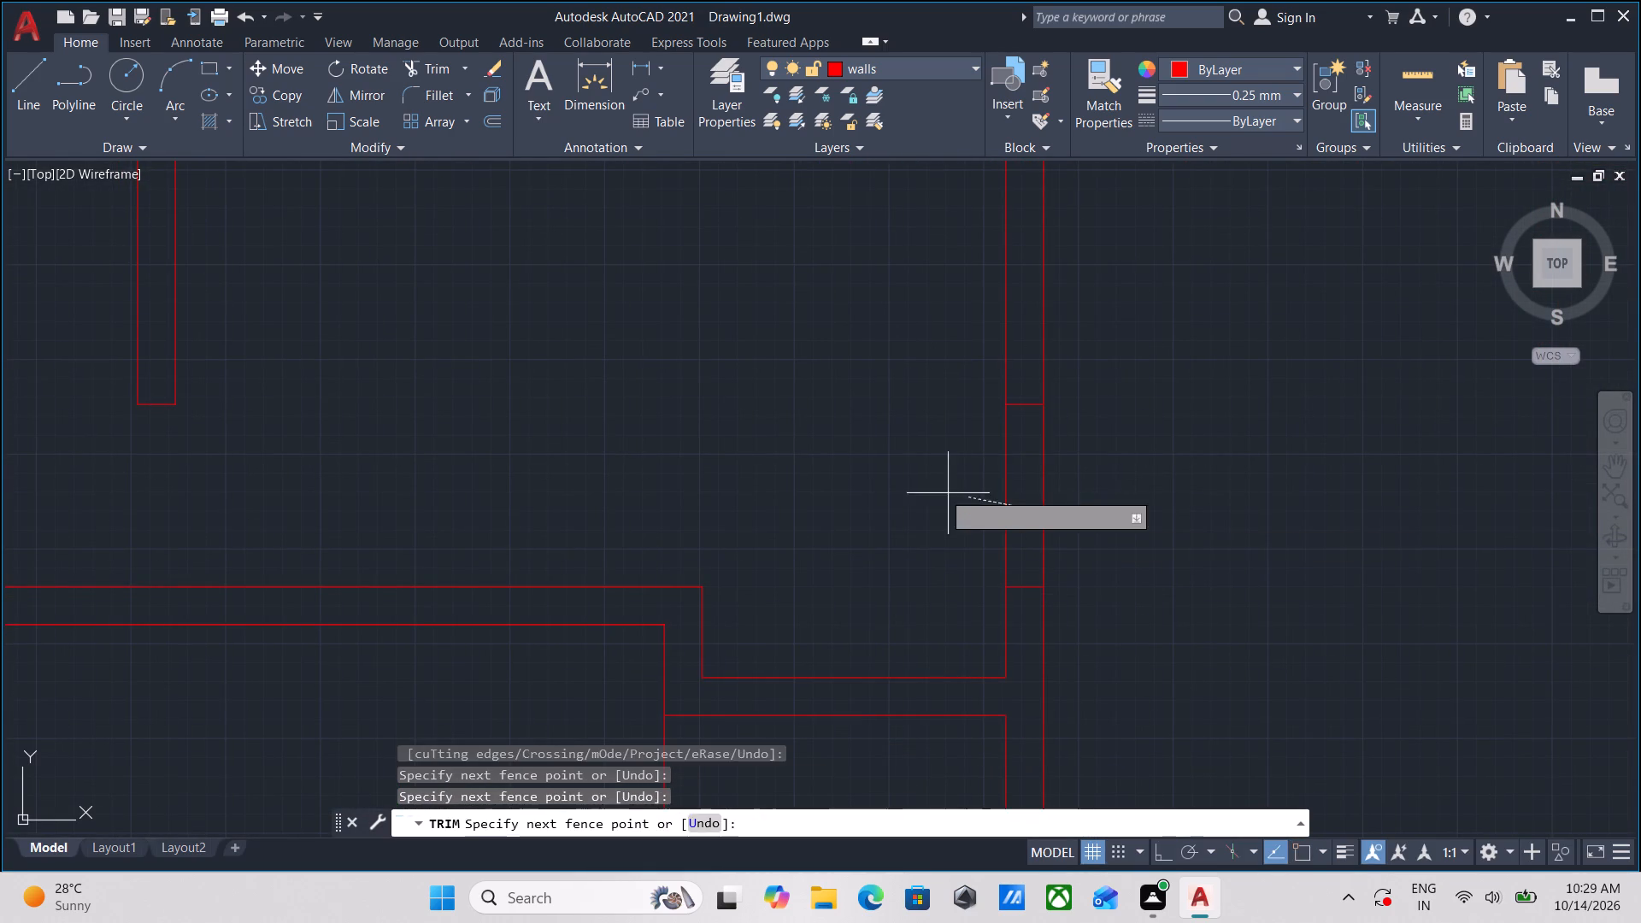
{"action": "left_click", "coordinate": [871, 472]}
{"action": "scroll", "coordinate": [966, 463], "scroll_direction": "down", "scroll_amount": 1}
{"action": "middle_click_drag", "start_coordinate": [966, 463], "coordinate": [967, 507]}
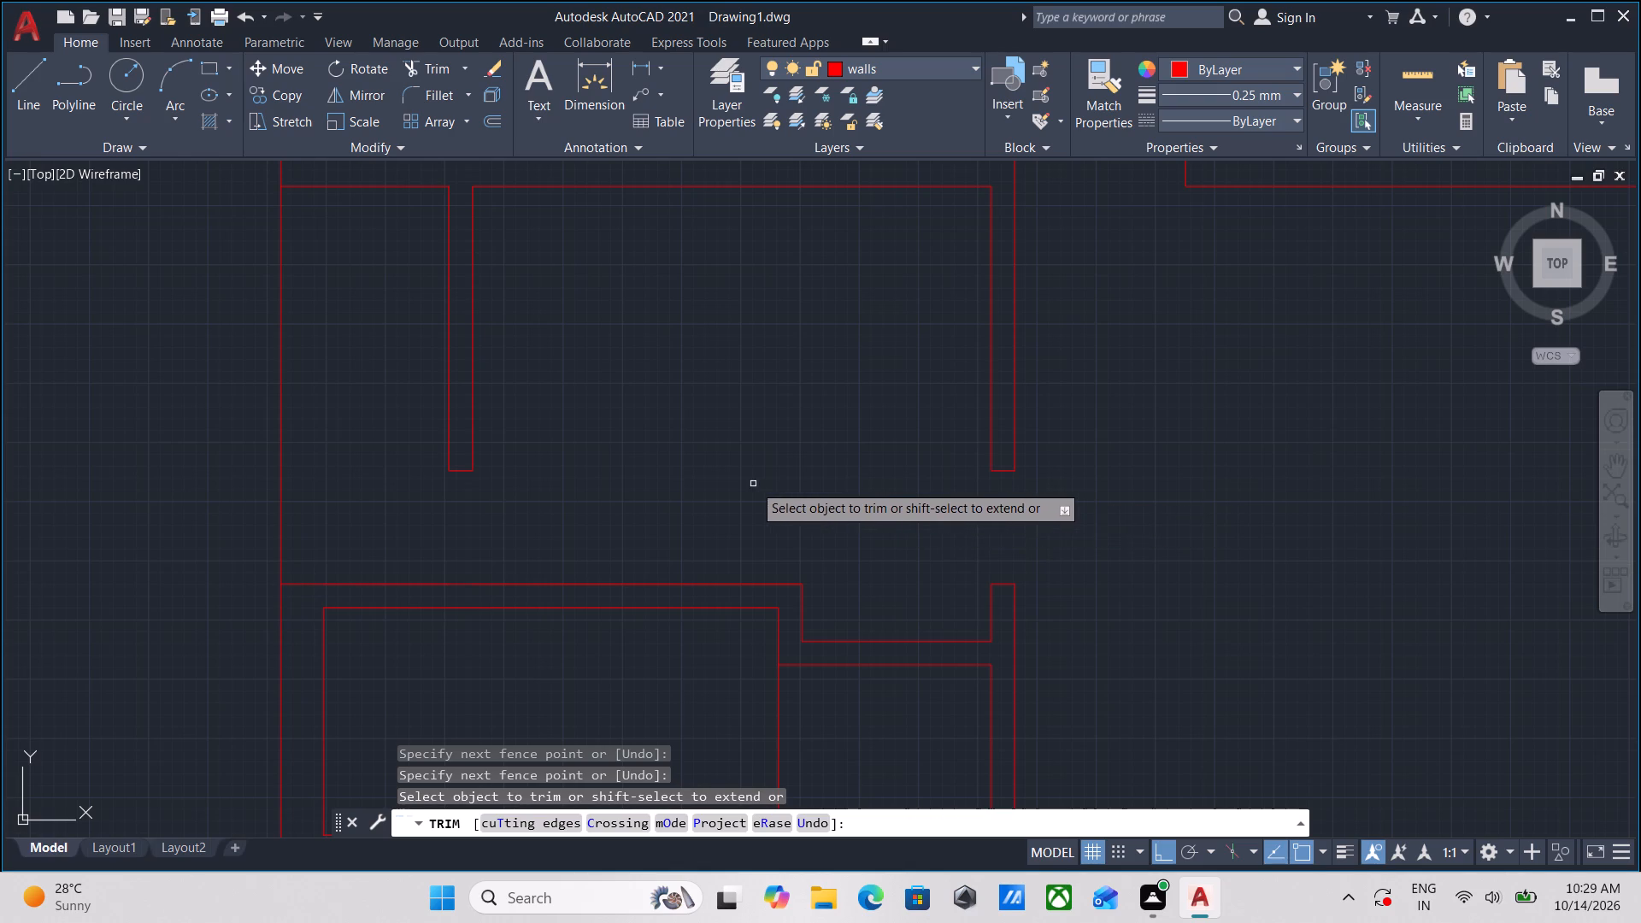
{"action": "scroll", "coordinate": [754, 483], "scroll_direction": "down", "scroll_amount": 1}
{"action": "scroll", "coordinate": [983, 514], "scroll_direction": "down", "scroll_amount": 2}
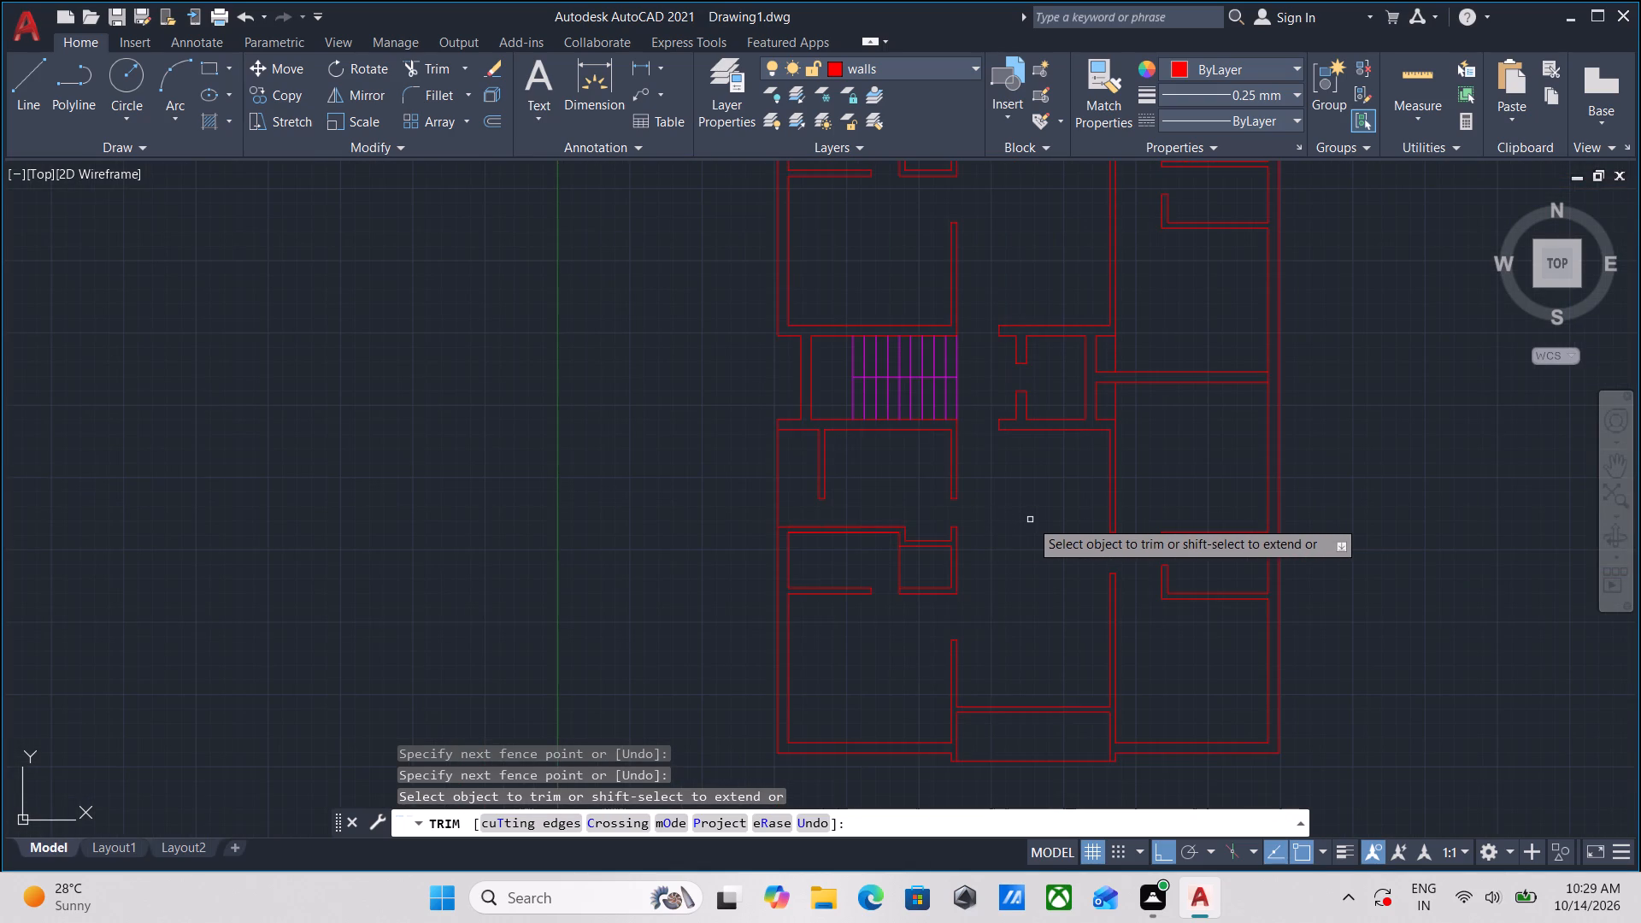
{"action": "middle_click_drag", "start_coordinate": [1030, 520], "coordinate": [962, 626]}
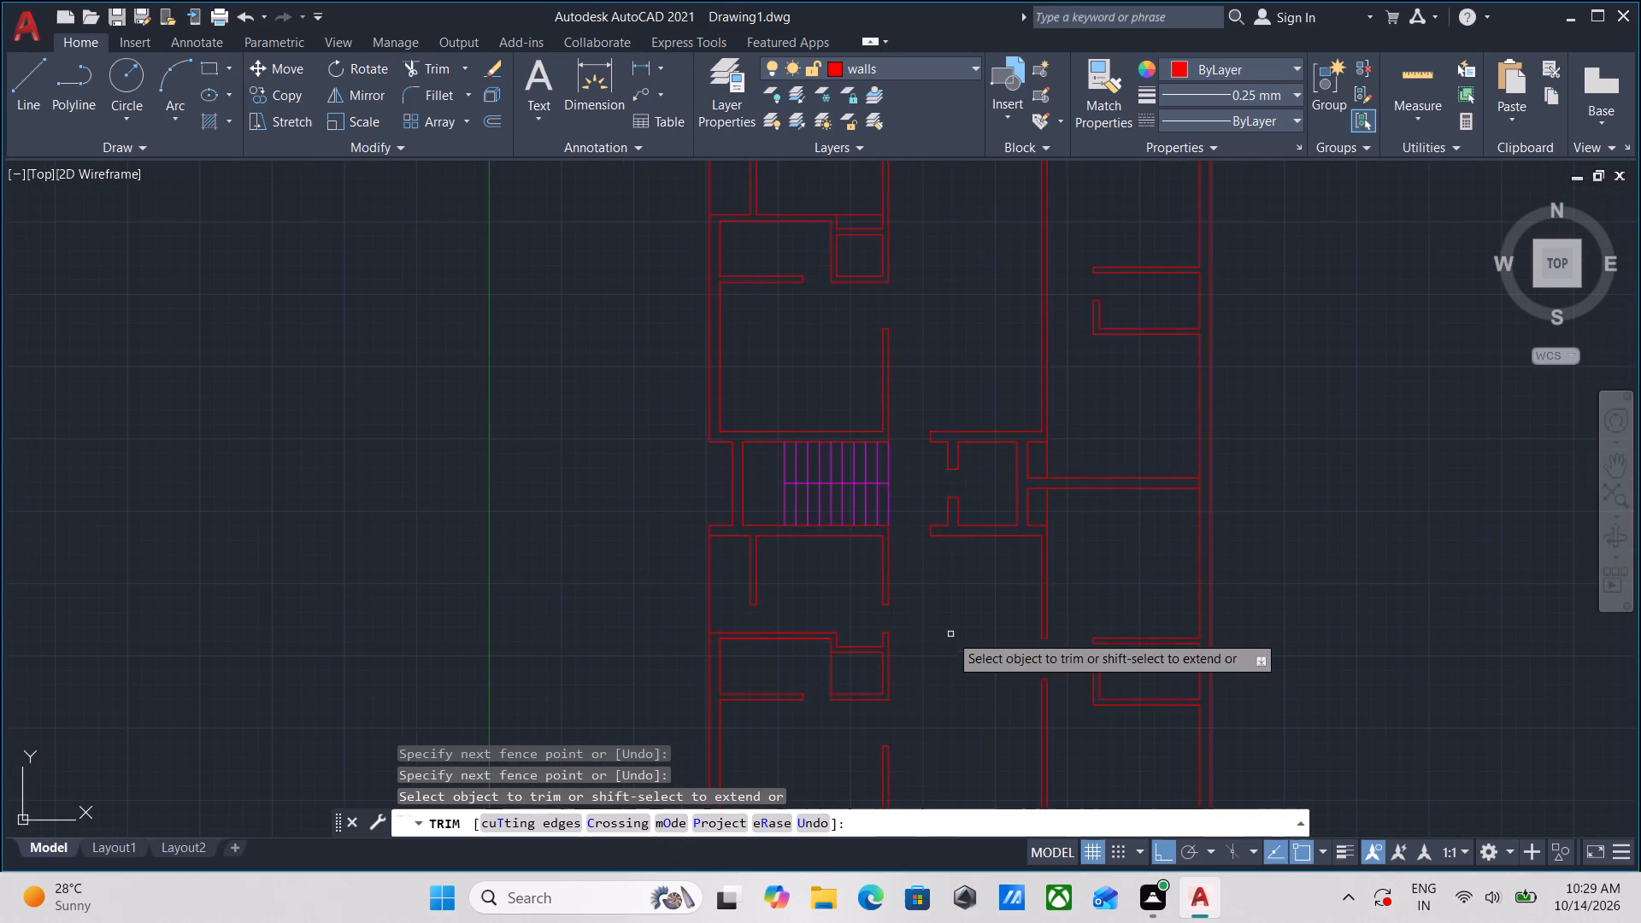
{"action": "scroll", "coordinate": [805, 657], "scroll_direction": "up", "scroll_amount": 3}
{"action": "scroll", "coordinate": [802, 657], "scroll_direction": "down", "scroll_amount": 1}
{"action": "middle_click_drag", "start_coordinate": [802, 657], "coordinate": [852, 618]}
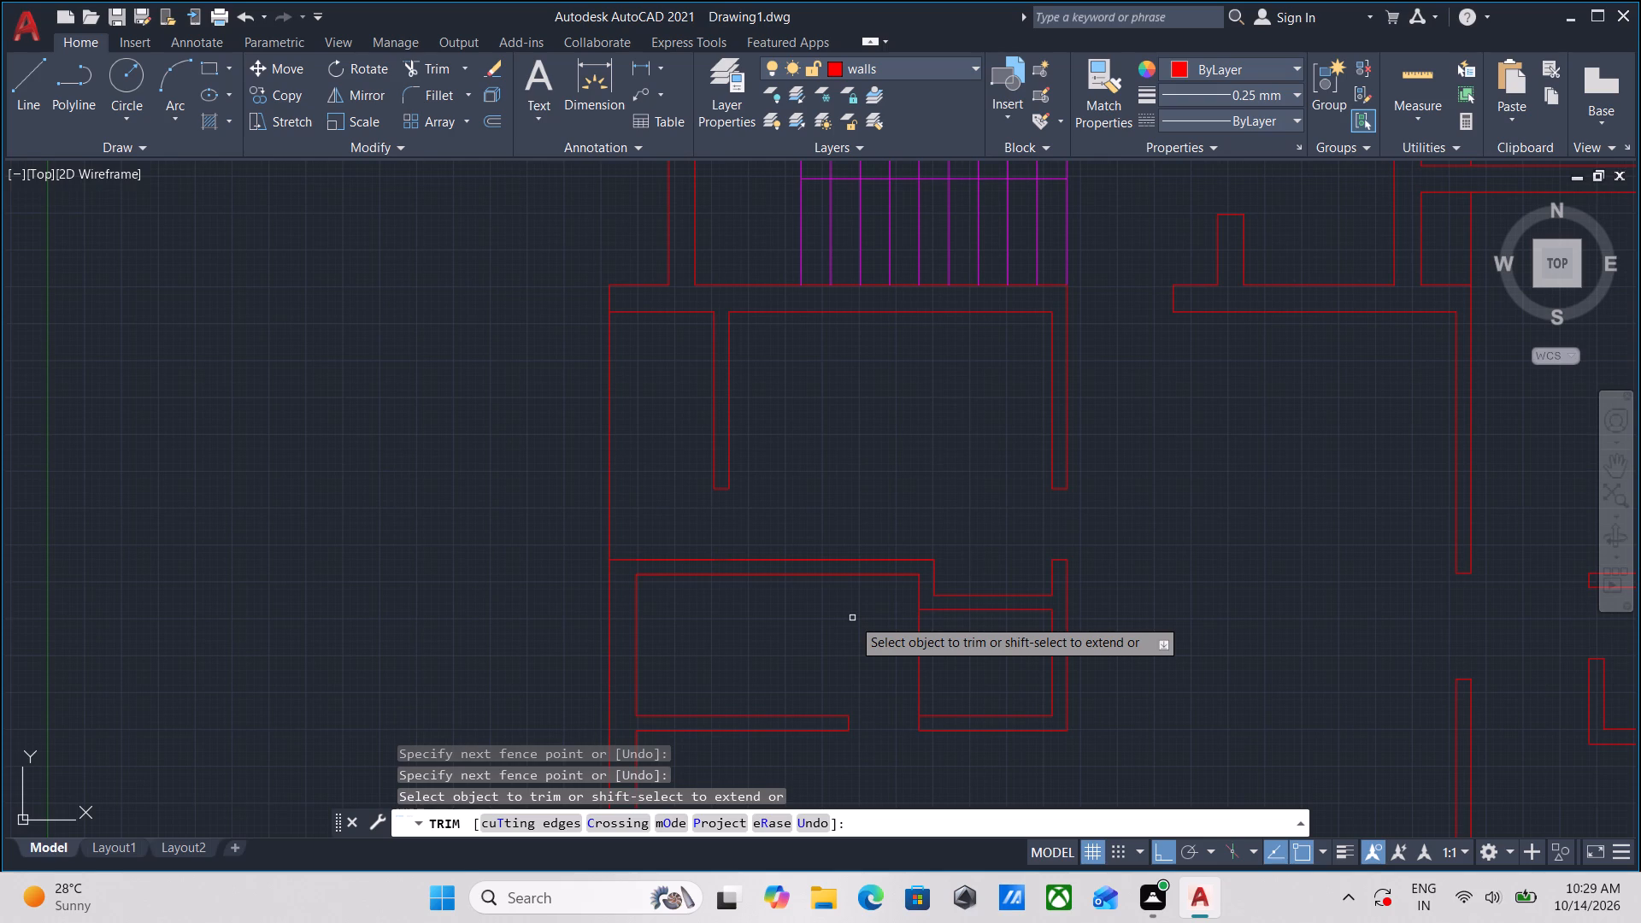
{"action": "key", "text": "Escape"}
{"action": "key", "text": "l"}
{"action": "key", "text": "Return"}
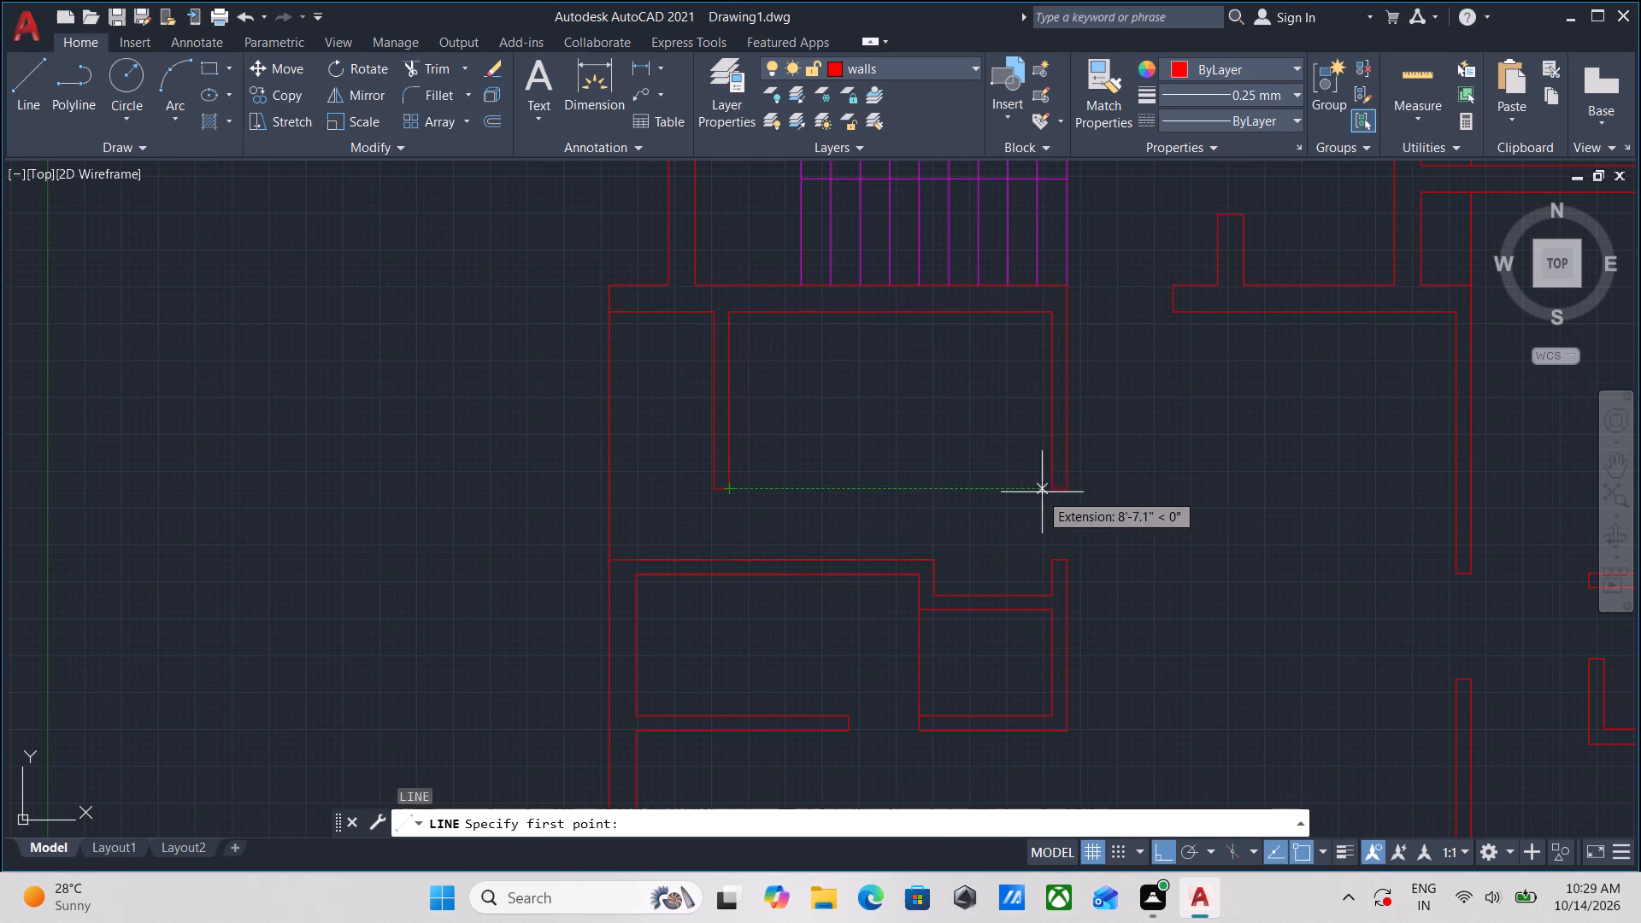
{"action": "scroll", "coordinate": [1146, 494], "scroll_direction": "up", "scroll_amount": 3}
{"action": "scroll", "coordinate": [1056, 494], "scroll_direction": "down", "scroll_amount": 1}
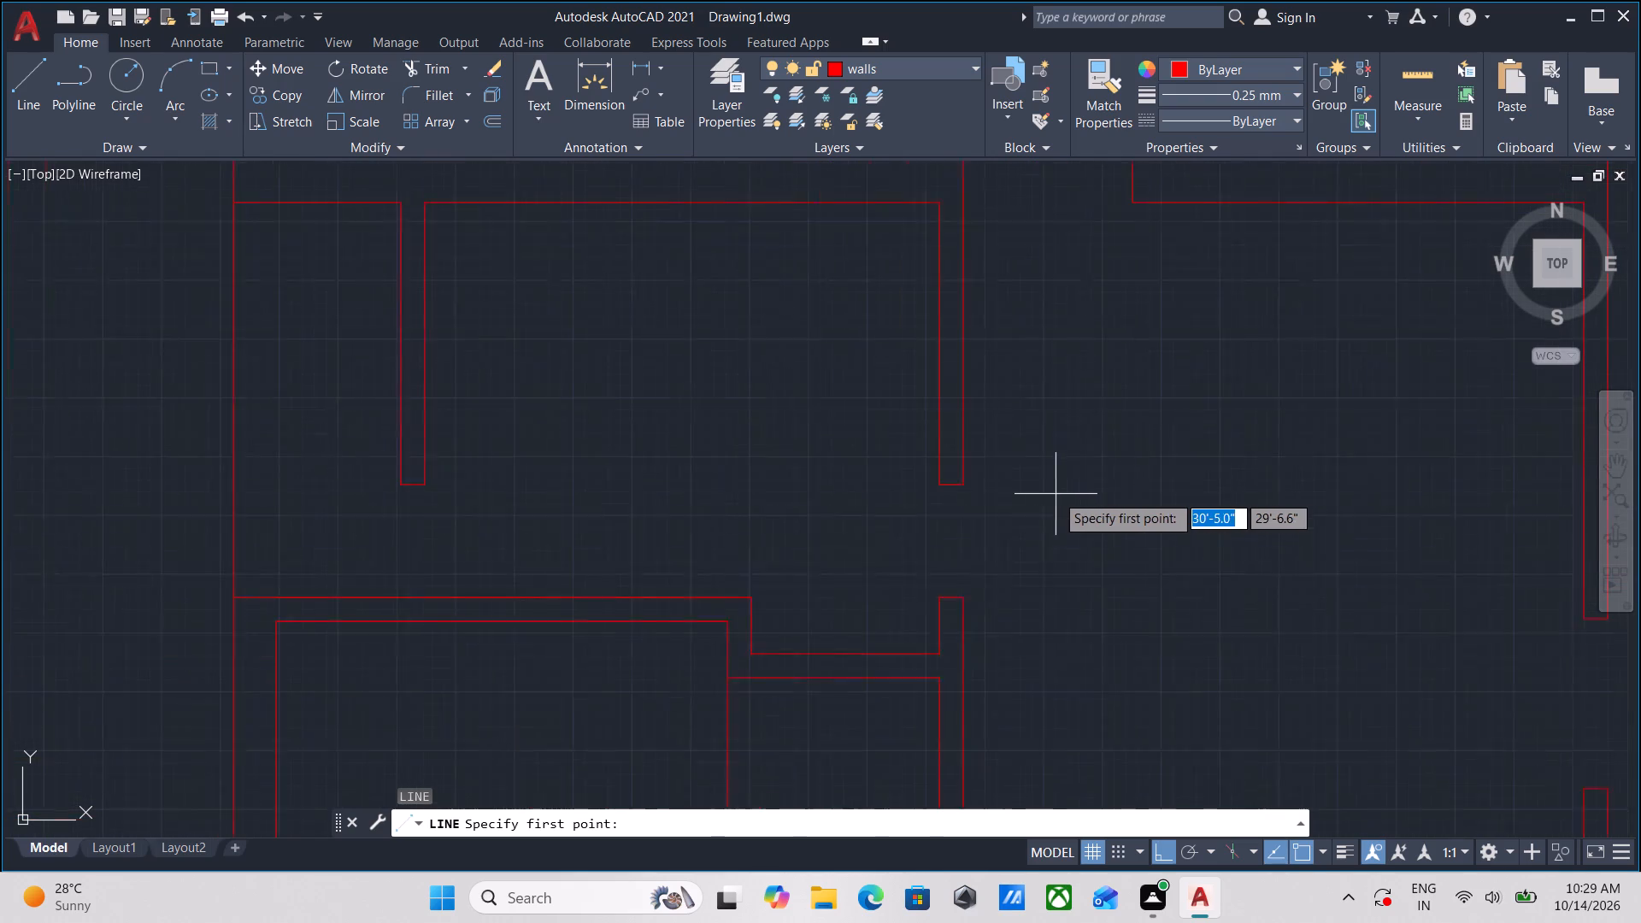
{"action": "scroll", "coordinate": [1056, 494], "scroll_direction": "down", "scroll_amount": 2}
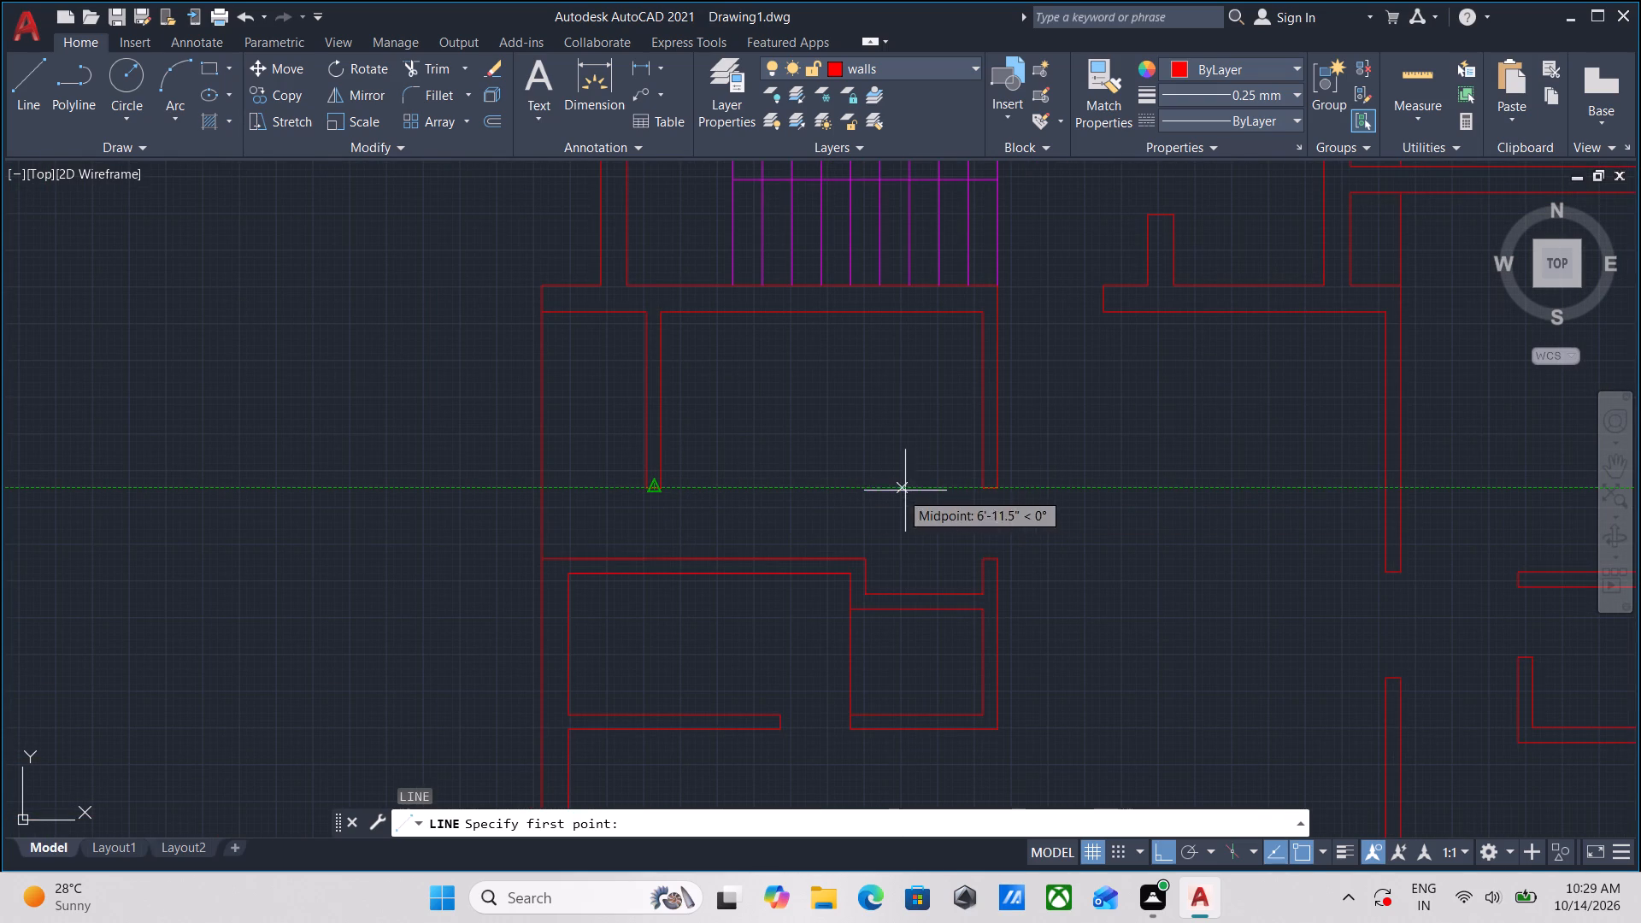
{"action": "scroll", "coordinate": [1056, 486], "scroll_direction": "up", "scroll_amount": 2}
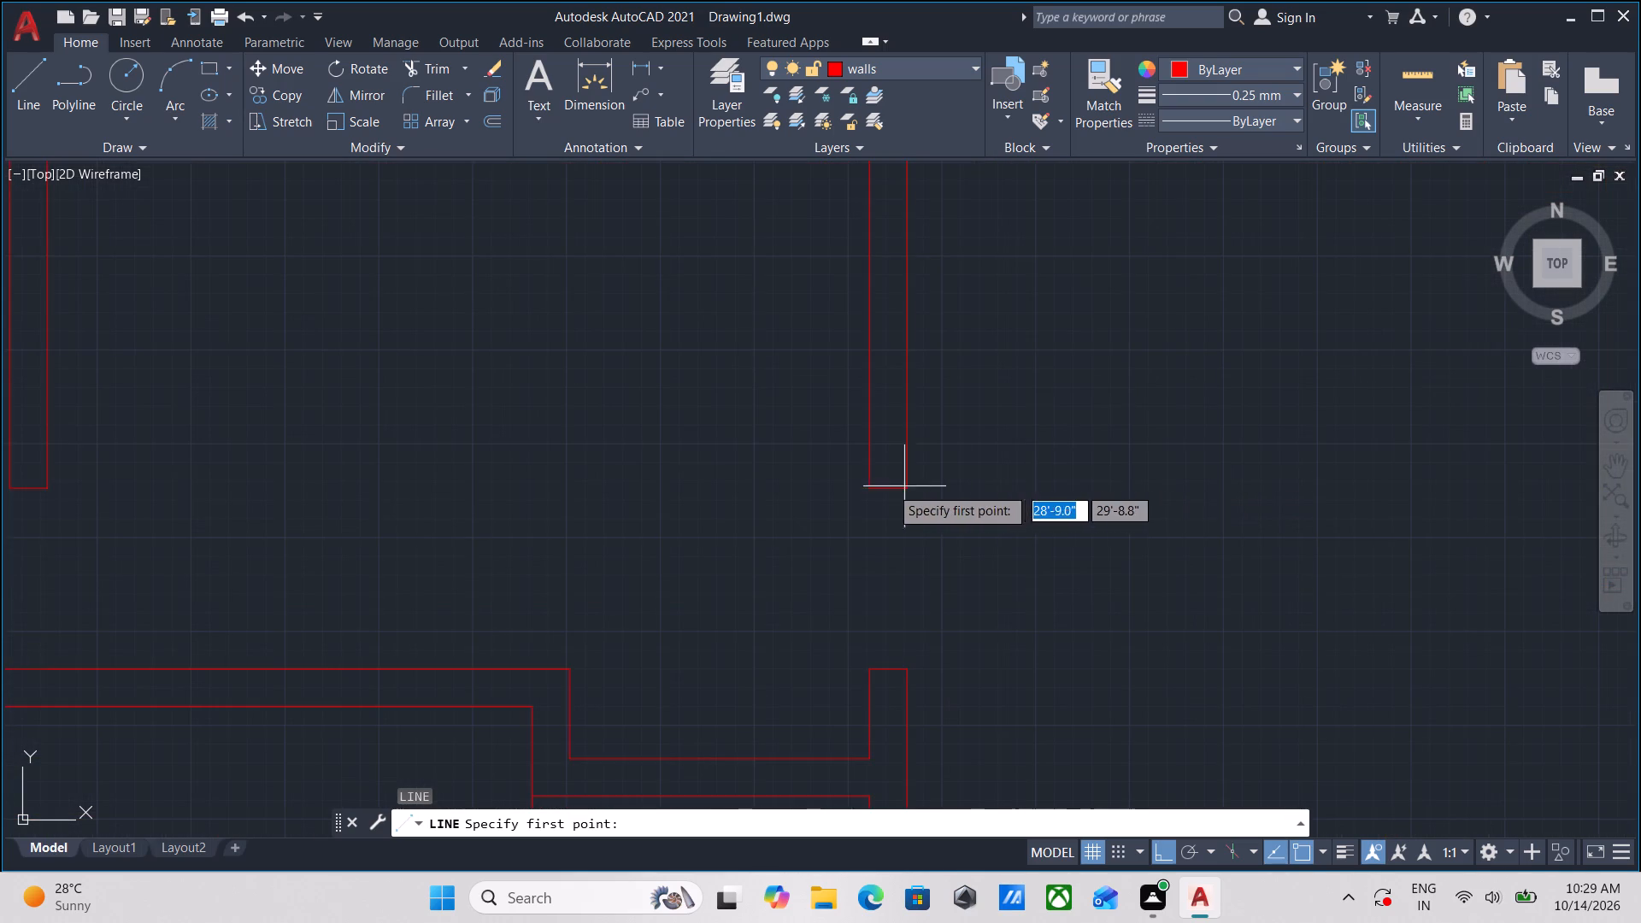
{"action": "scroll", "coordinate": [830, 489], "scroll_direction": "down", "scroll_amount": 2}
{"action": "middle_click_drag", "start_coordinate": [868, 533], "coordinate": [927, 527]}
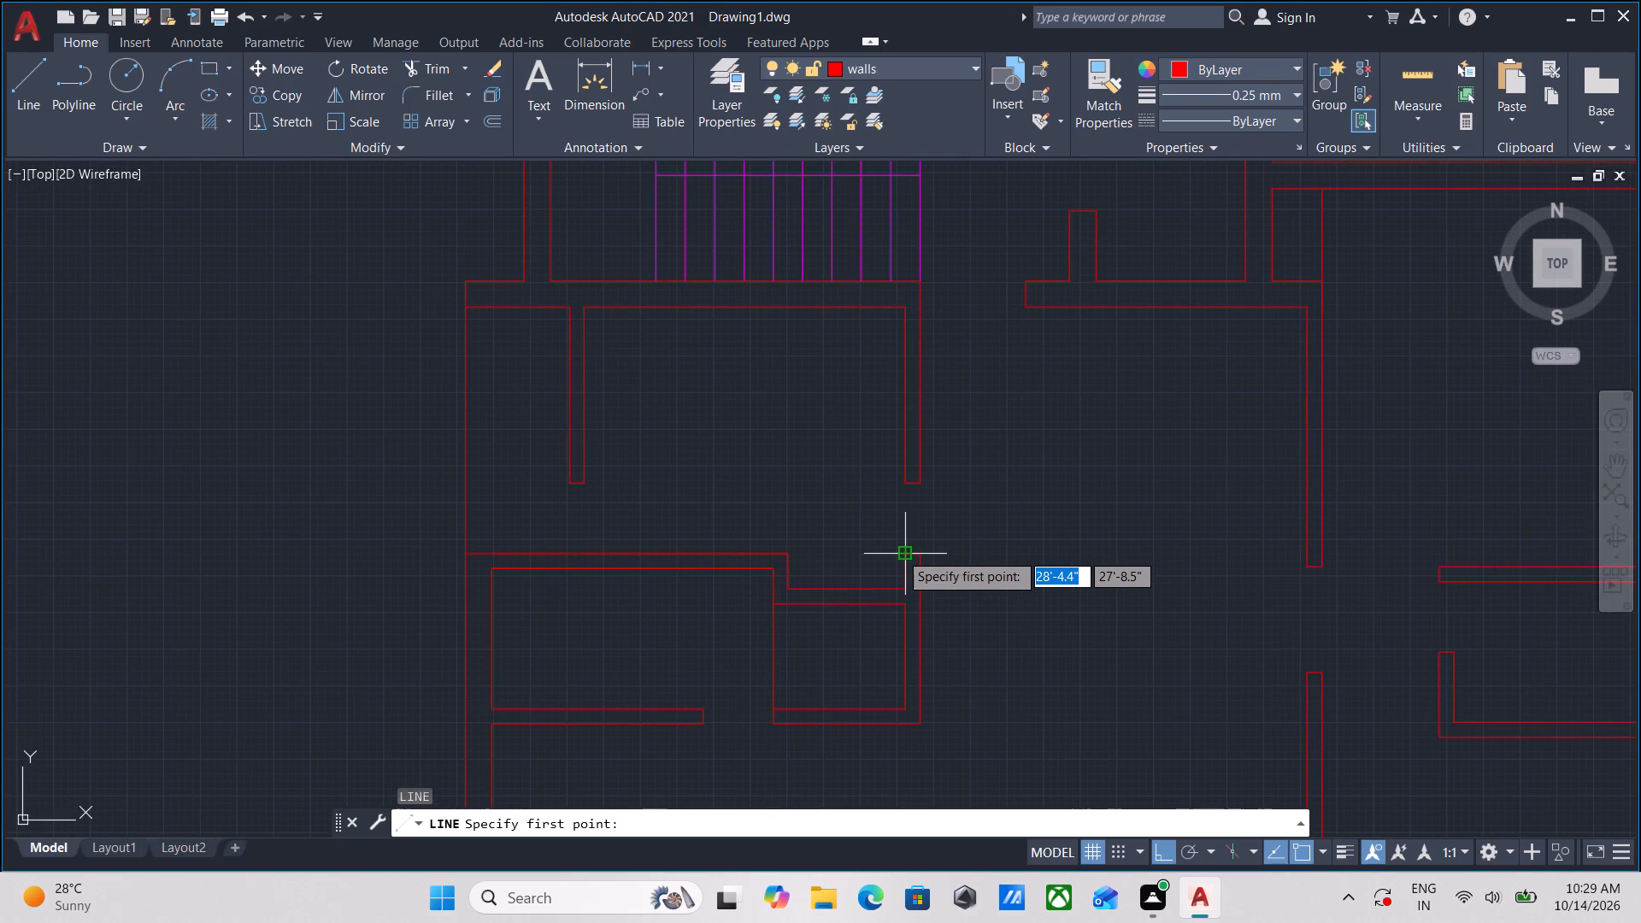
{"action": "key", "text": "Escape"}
Offset the end line on the north side of the east wall's door opening 0.5" to the north.
{"action": "scroll", "coordinate": [907, 530], "scroll_direction": "up", "scroll_amount": 2}
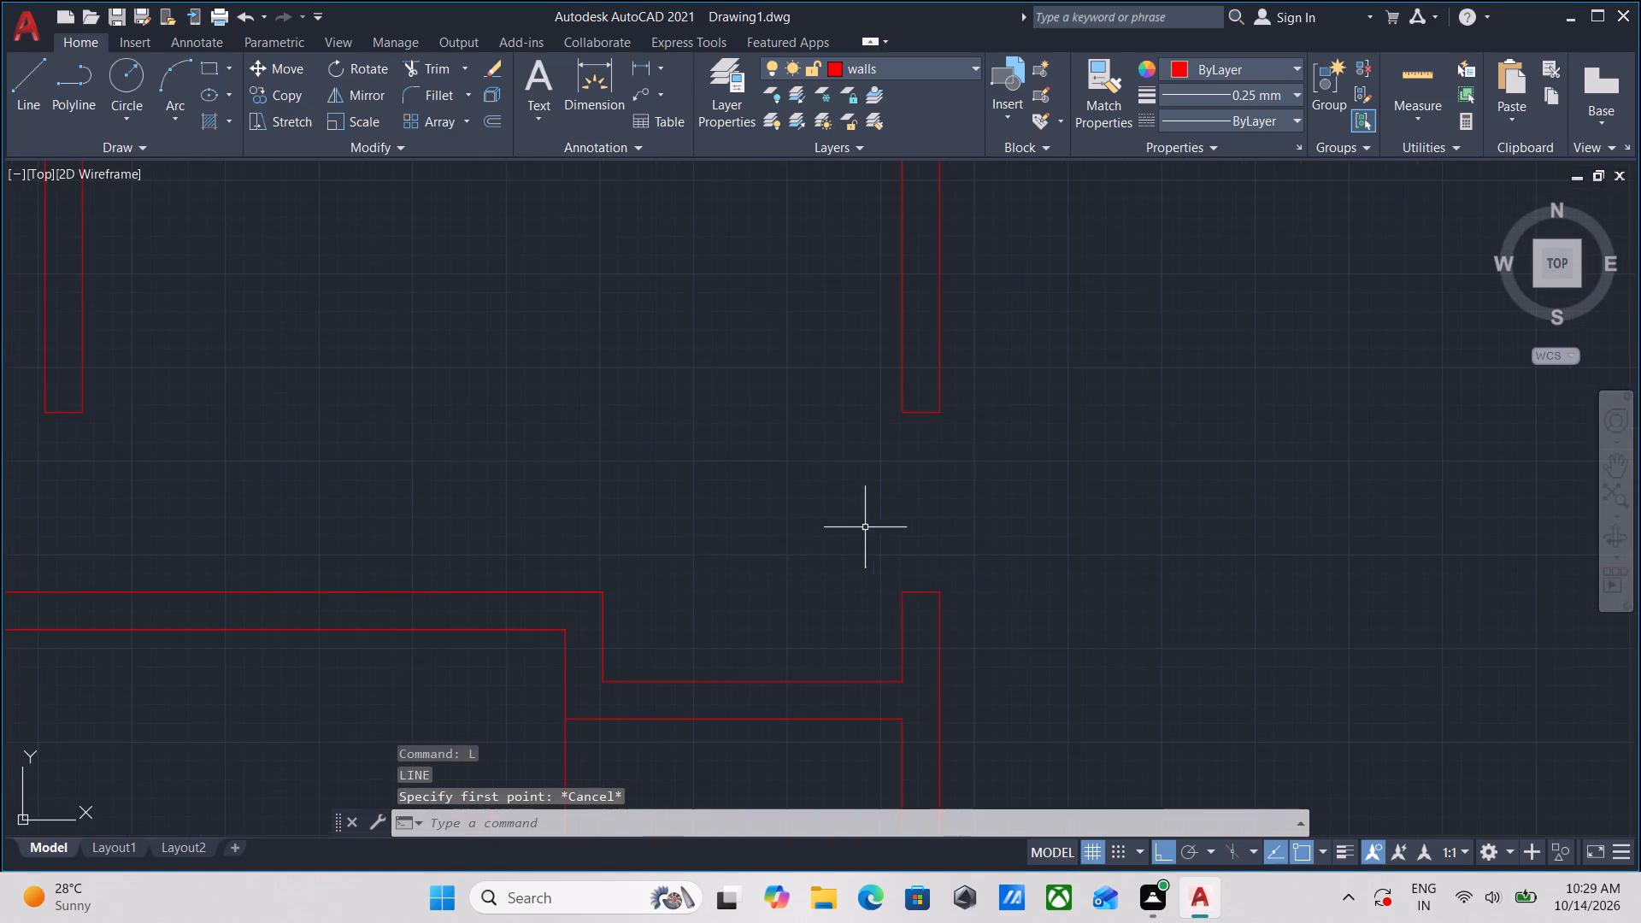
{"action": "scroll", "coordinate": [864, 527], "scroll_direction": "down", "scroll_amount": 2}
{"action": "middle_click_drag", "start_coordinate": [864, 527], "coordinate": [865, 559]}
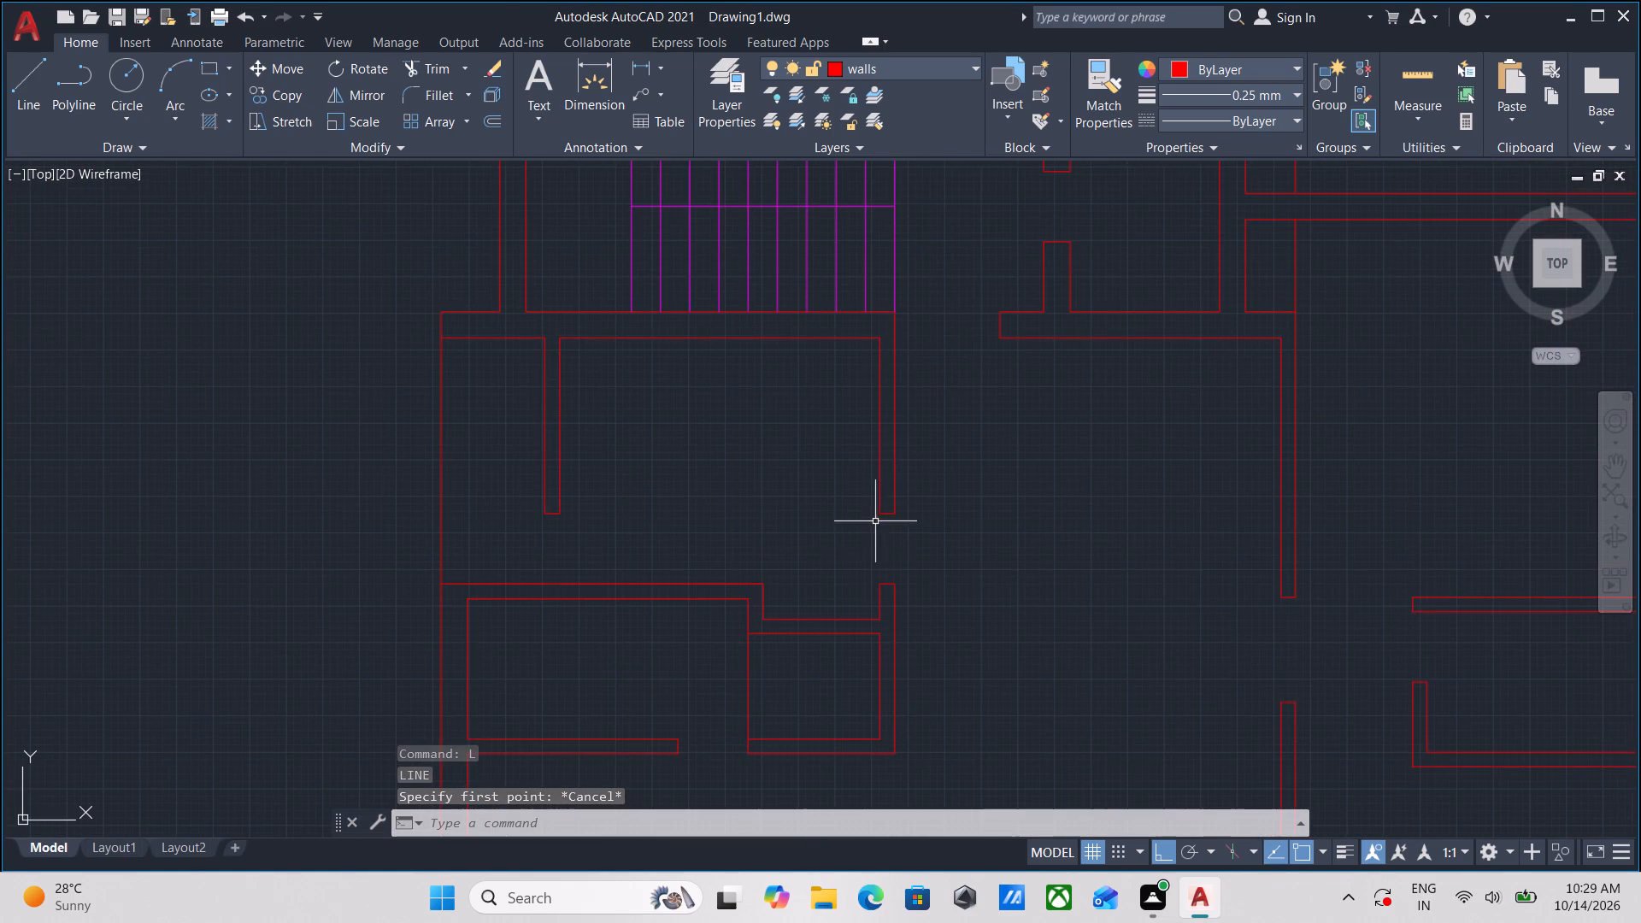
{"action": "scroll", "coordinate": [878, 516], "scroll_direction": "up", "scroll_amount": 2}
{"action": "left_click", "coordinate": [905, 529]}
{"action": "left_click", "coordinate": [900, 503]}
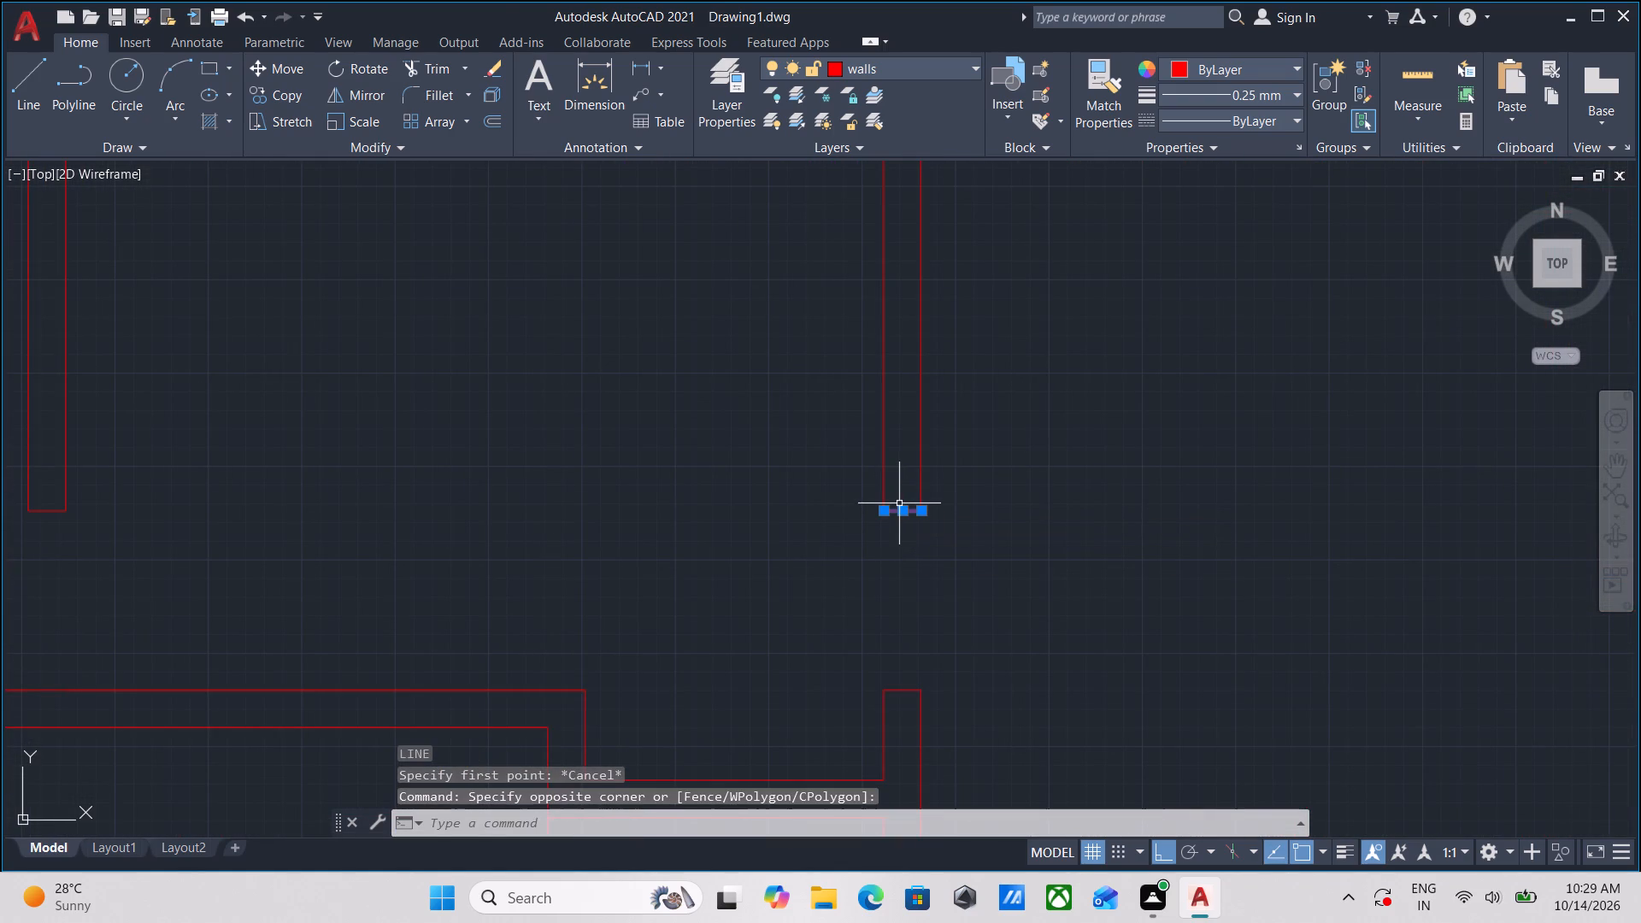
{"action": "key", "text": "o"}
{"action": "key", "text": "Return"}
{"action": "left_click", "coordinate": [904, 511]}
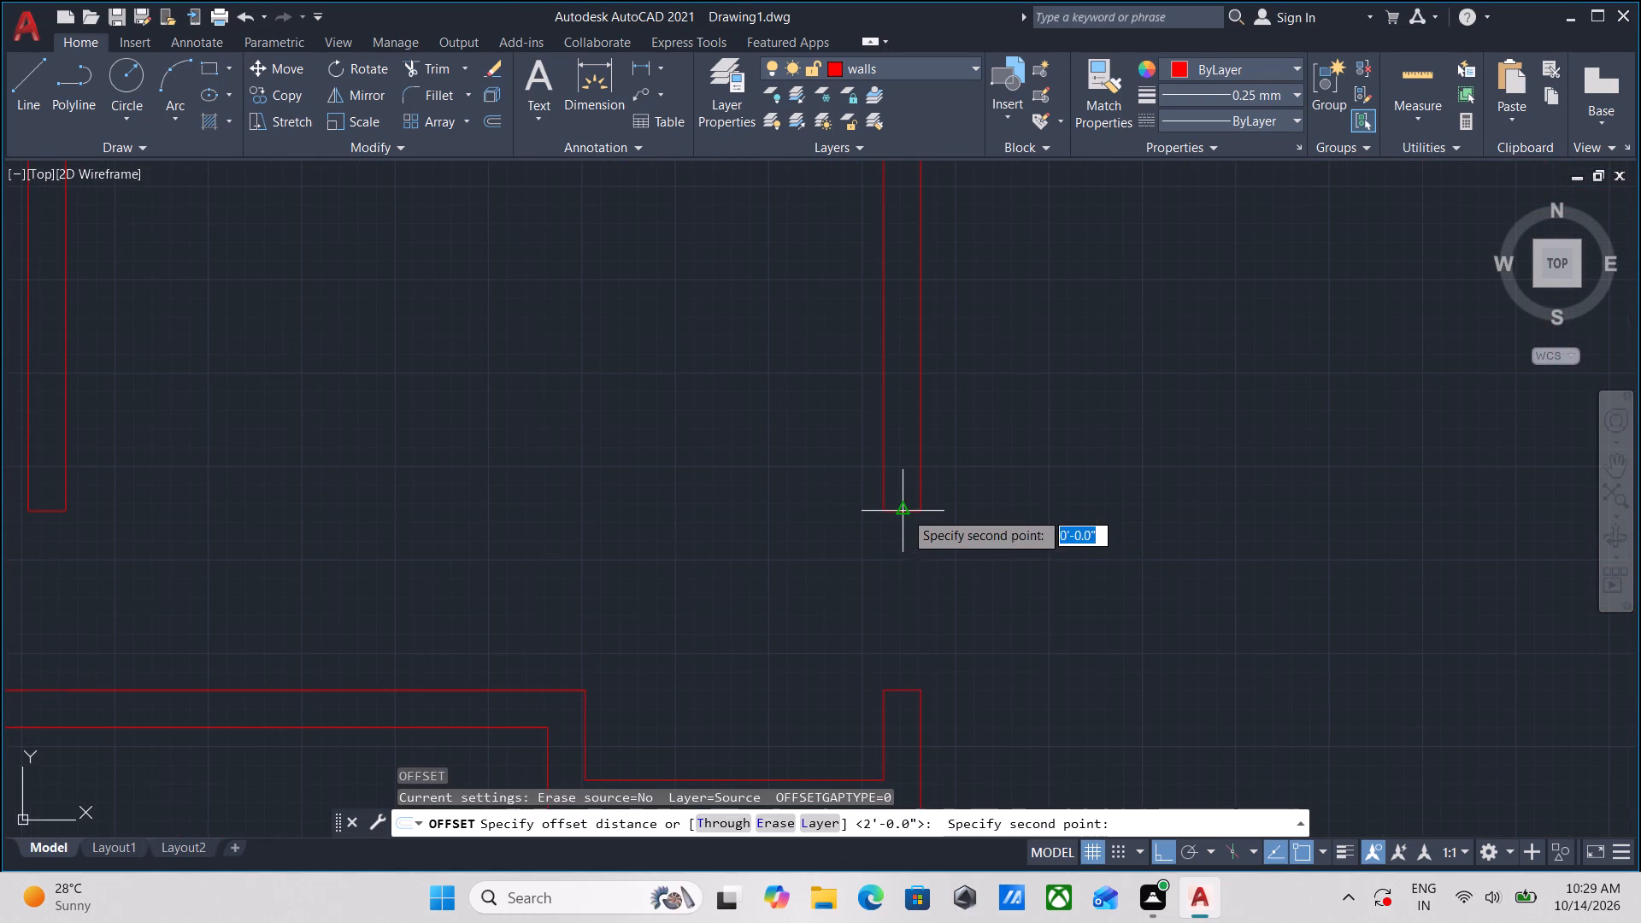
{"action": "left_click", "coordinate": [899, 455]}
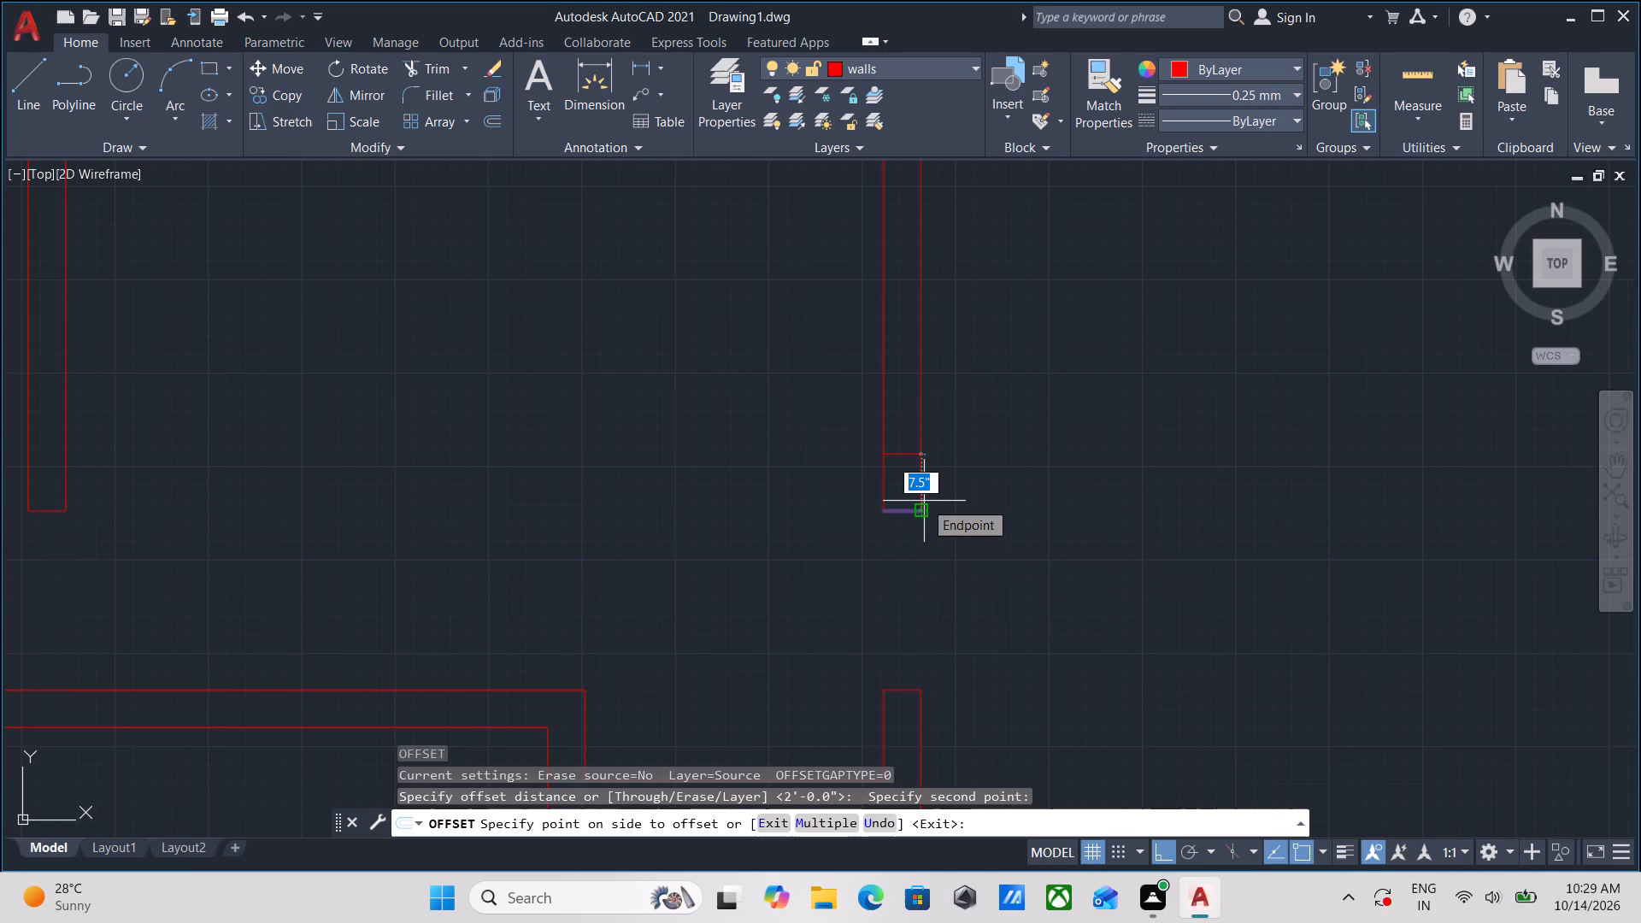
{"action": "type", "text": "0."}
{"action": "key", "text": "5"}
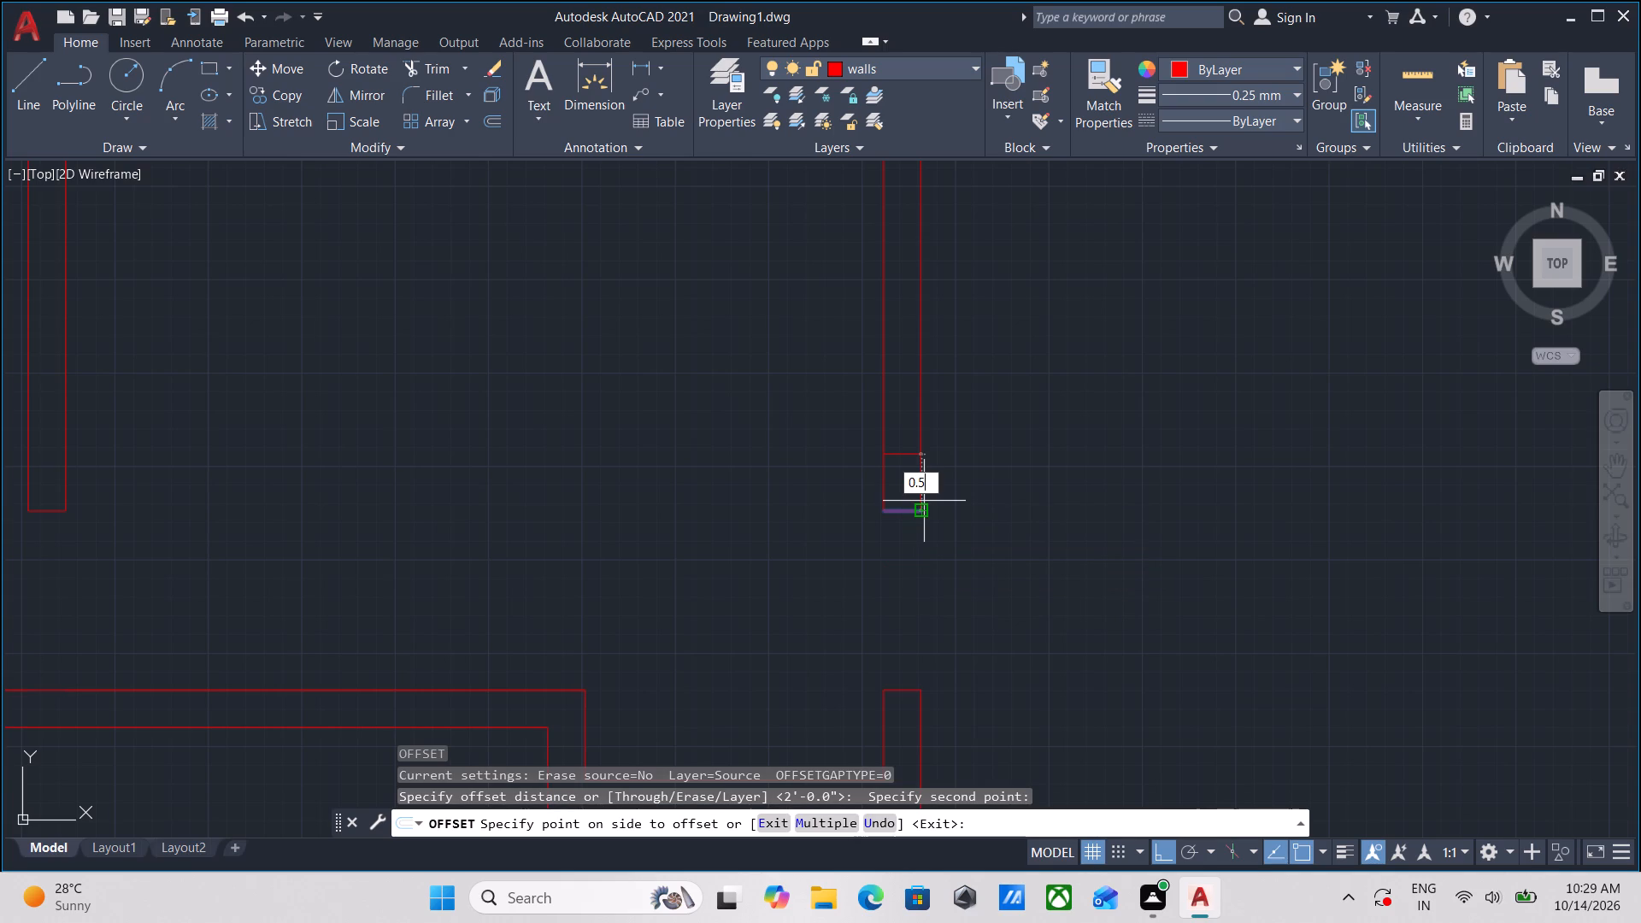
{"action": "key", "text": "Return"}
{"action": "scroll", "coordinate": [924, 501], "scroll_direction": "down", "scroll_amount": 1}
{"action": "scroll", "coordinate": [902, 513], "scroll_direction": "up", "scroll_amount": 2}
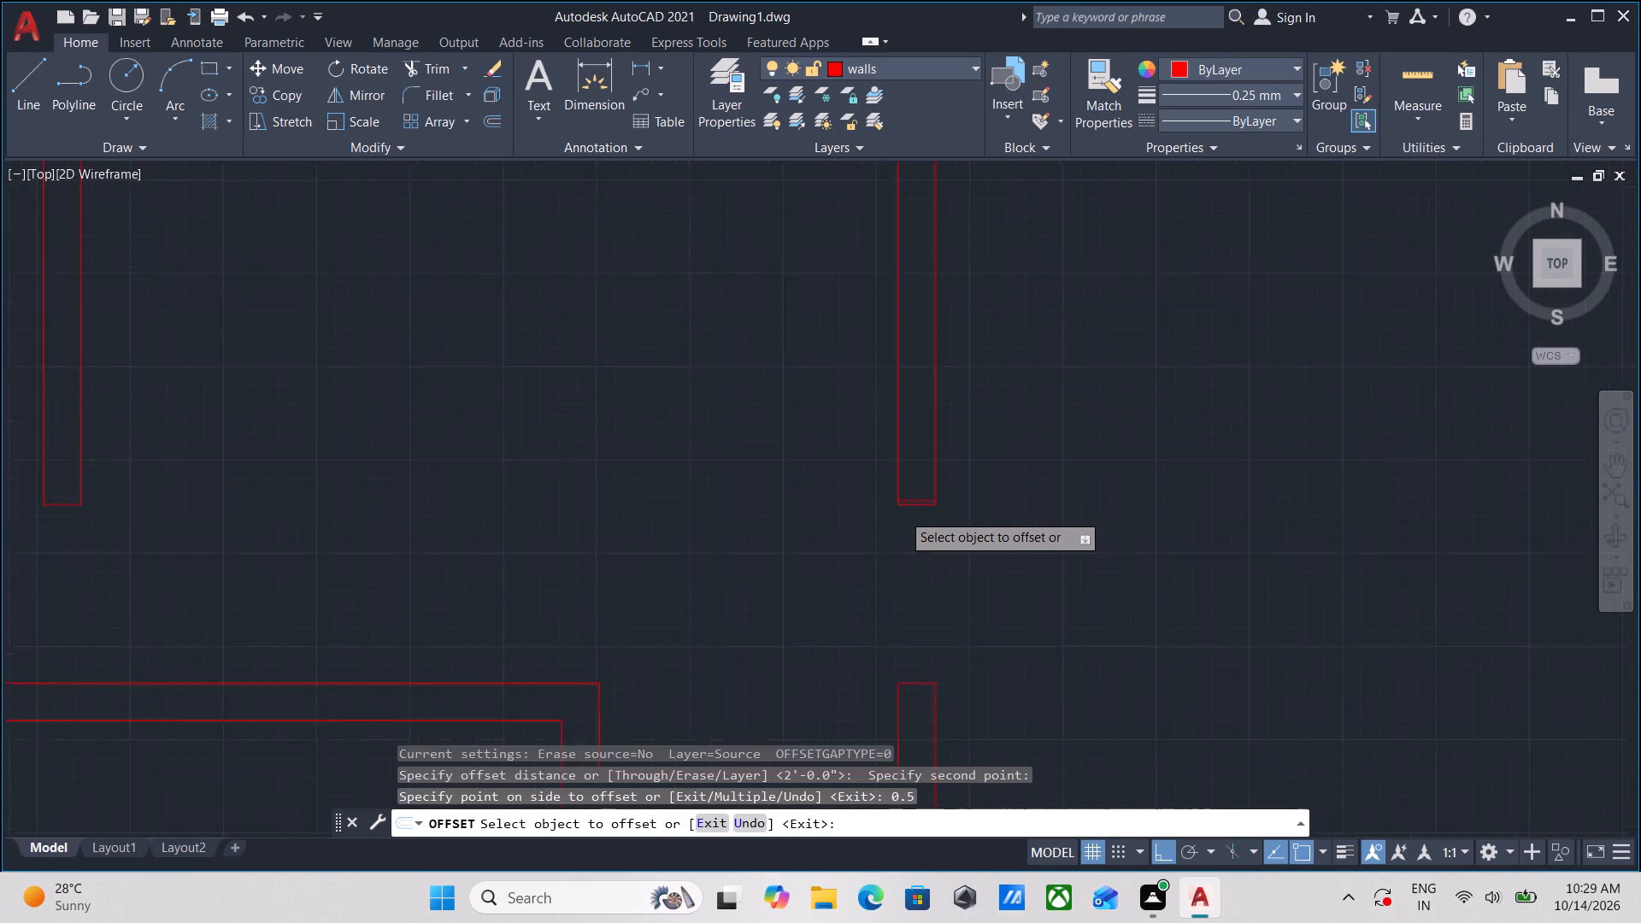
{"action": "scroll", "coordinate": [919, 504], "scroll_direction": "up", "scroll_amount": 4}
{"action": "key", "text": "Escape"}
Trim away the original end line and the short wall stubs south of the offset line at the east door opening.
{"action": "type", "text": "tr"}
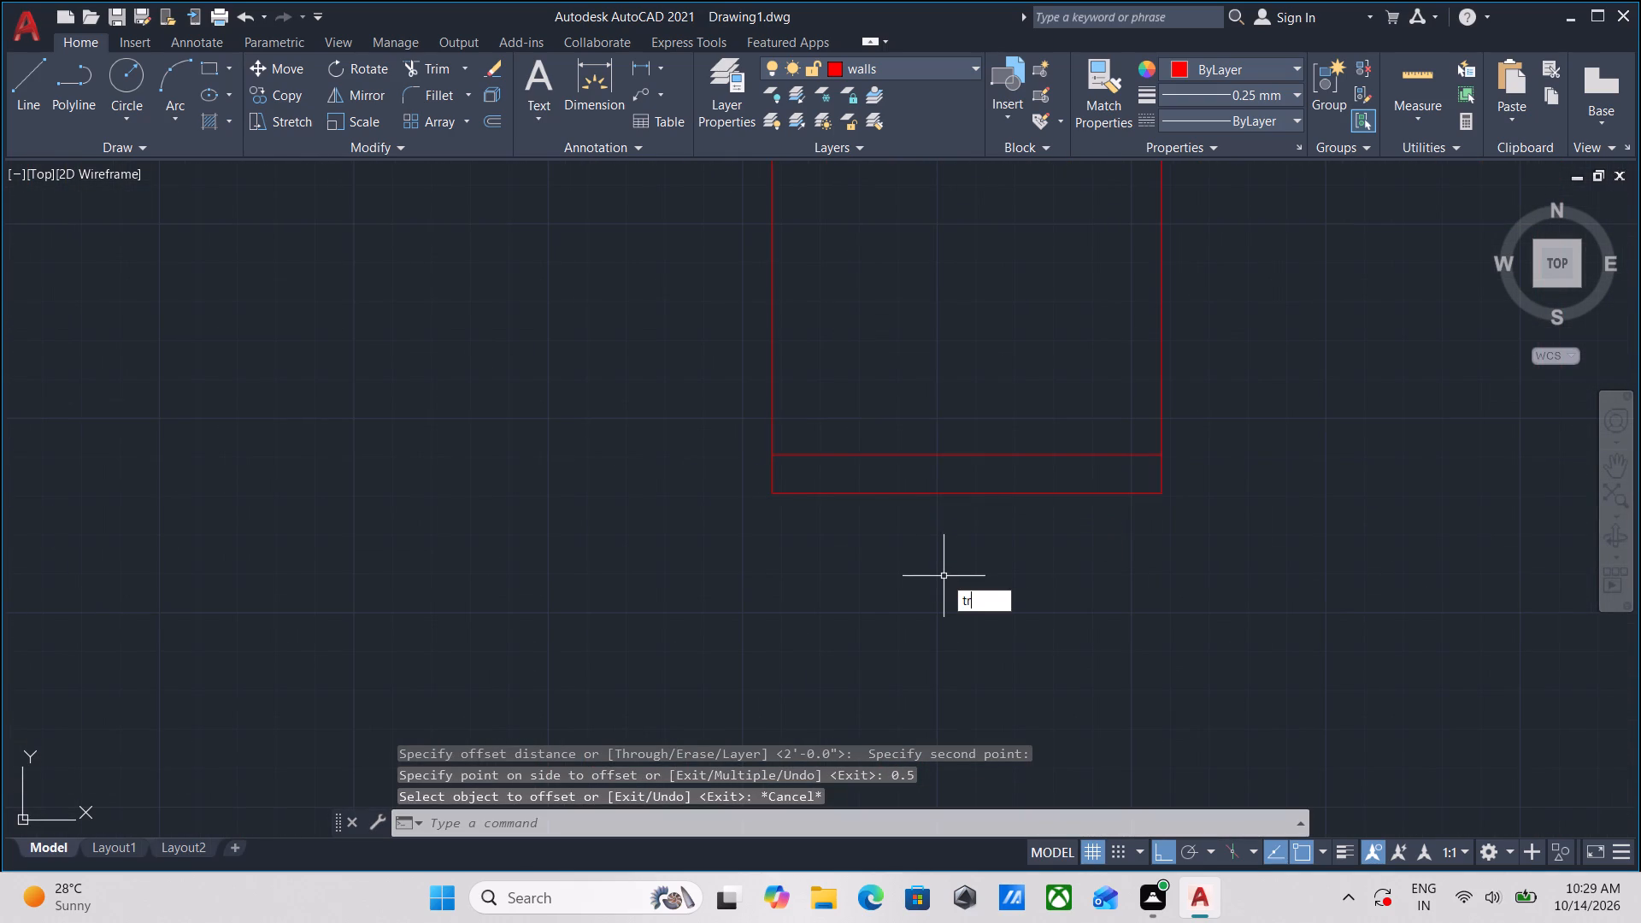
{"action": "key", "text": "Return"}
{"action": "left_click", "coordinate": [958, 556]}
{"action": "left_click", "coordinate": [961, 469]}
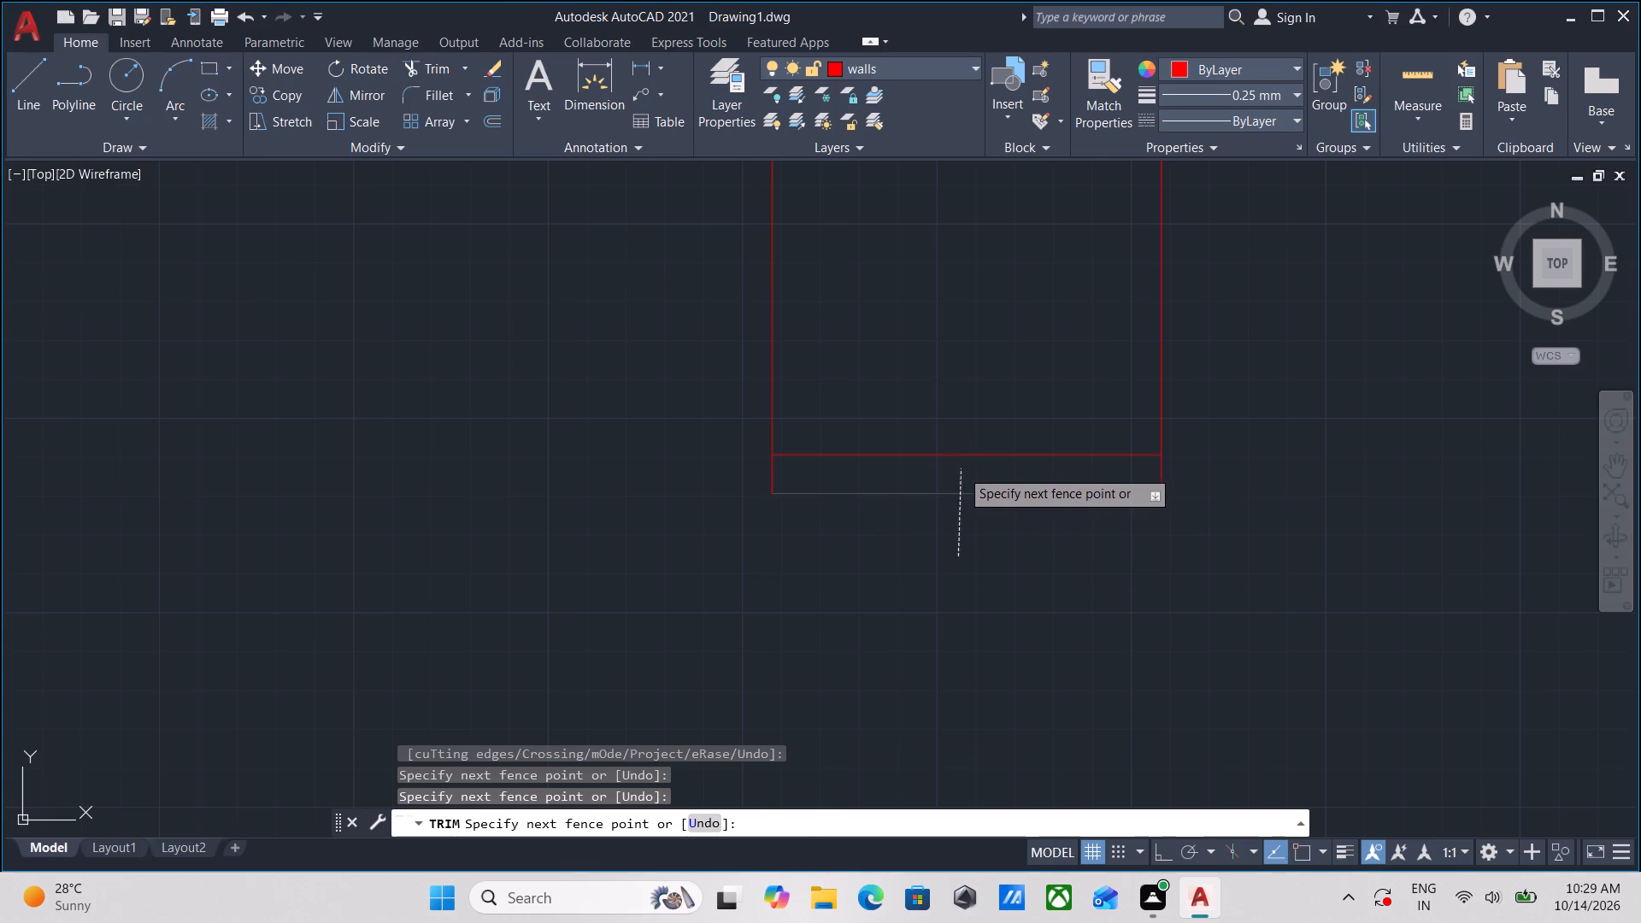
{"action": "left_click_drag", "start_coordinate": [1232, 480], "coordinate": [1225, 481]}
{"action": "left_click", "coordinate": [695, 473]}
{"action": "scroll", "coordinate": [695, 473], "scroll_direction": "down", "scroll_amount": 4}
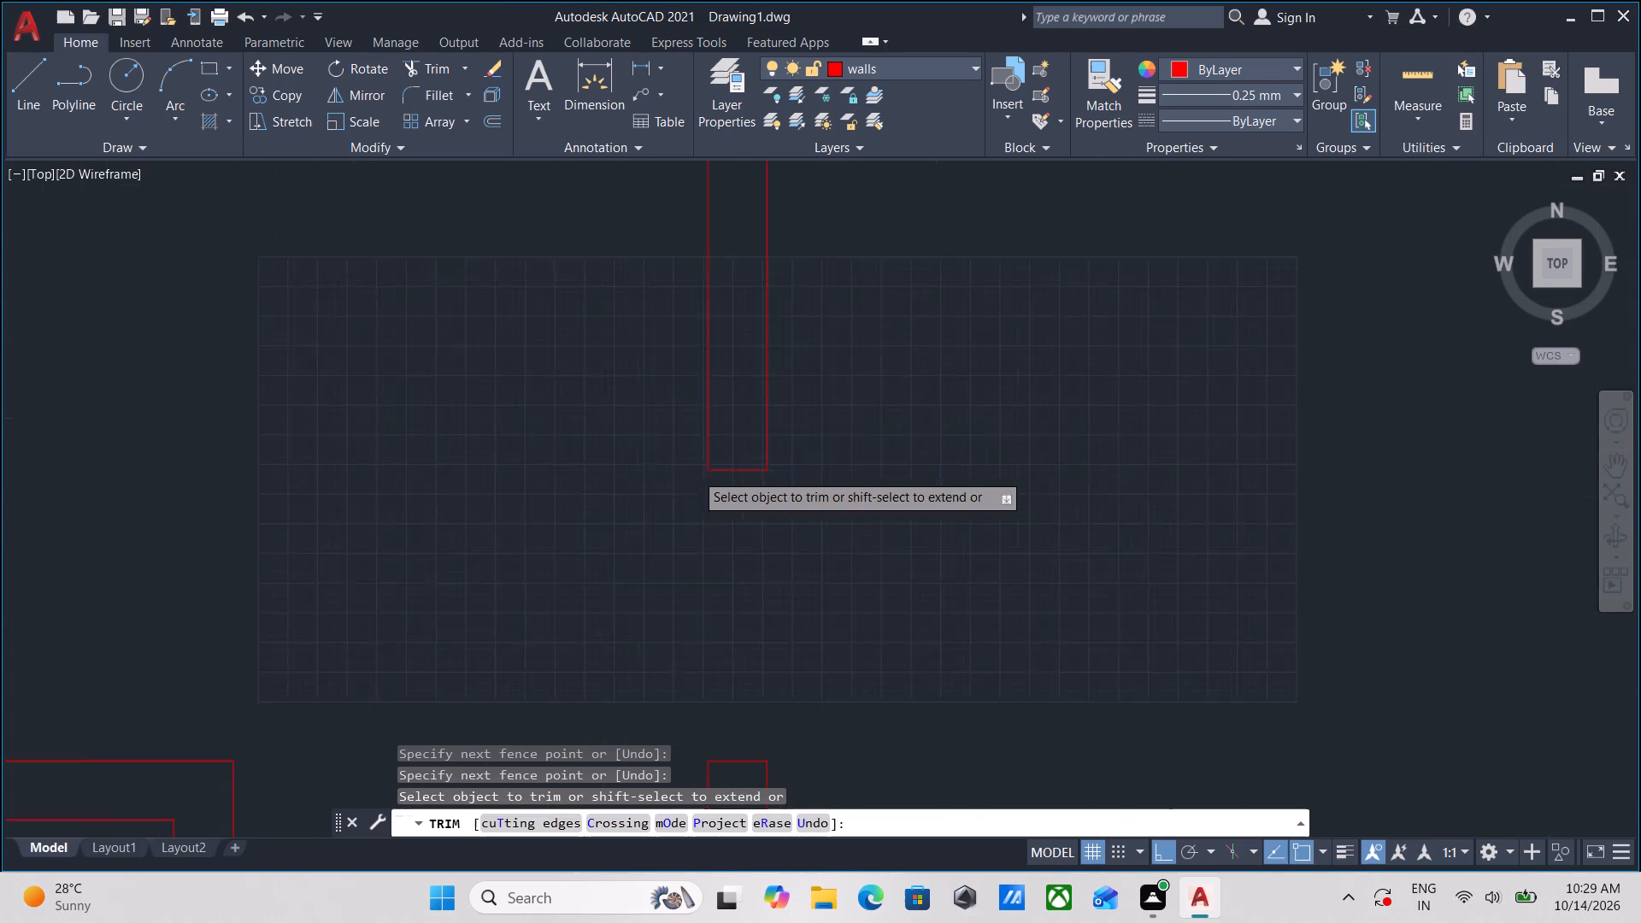
{"action": "middle_click_drag", "start_coordinate": [564, 504], "coordinate": [750, 459]}
{"action": "scroll", "coordinate": [568, 503], "scroll_direction": "down", "scroll_amount": 1}
{"action": "middle_click_drag", "start_coordinate": [584, 509], "coordinate": [736, 519]}
{"action": "key", "text": "Escape"}
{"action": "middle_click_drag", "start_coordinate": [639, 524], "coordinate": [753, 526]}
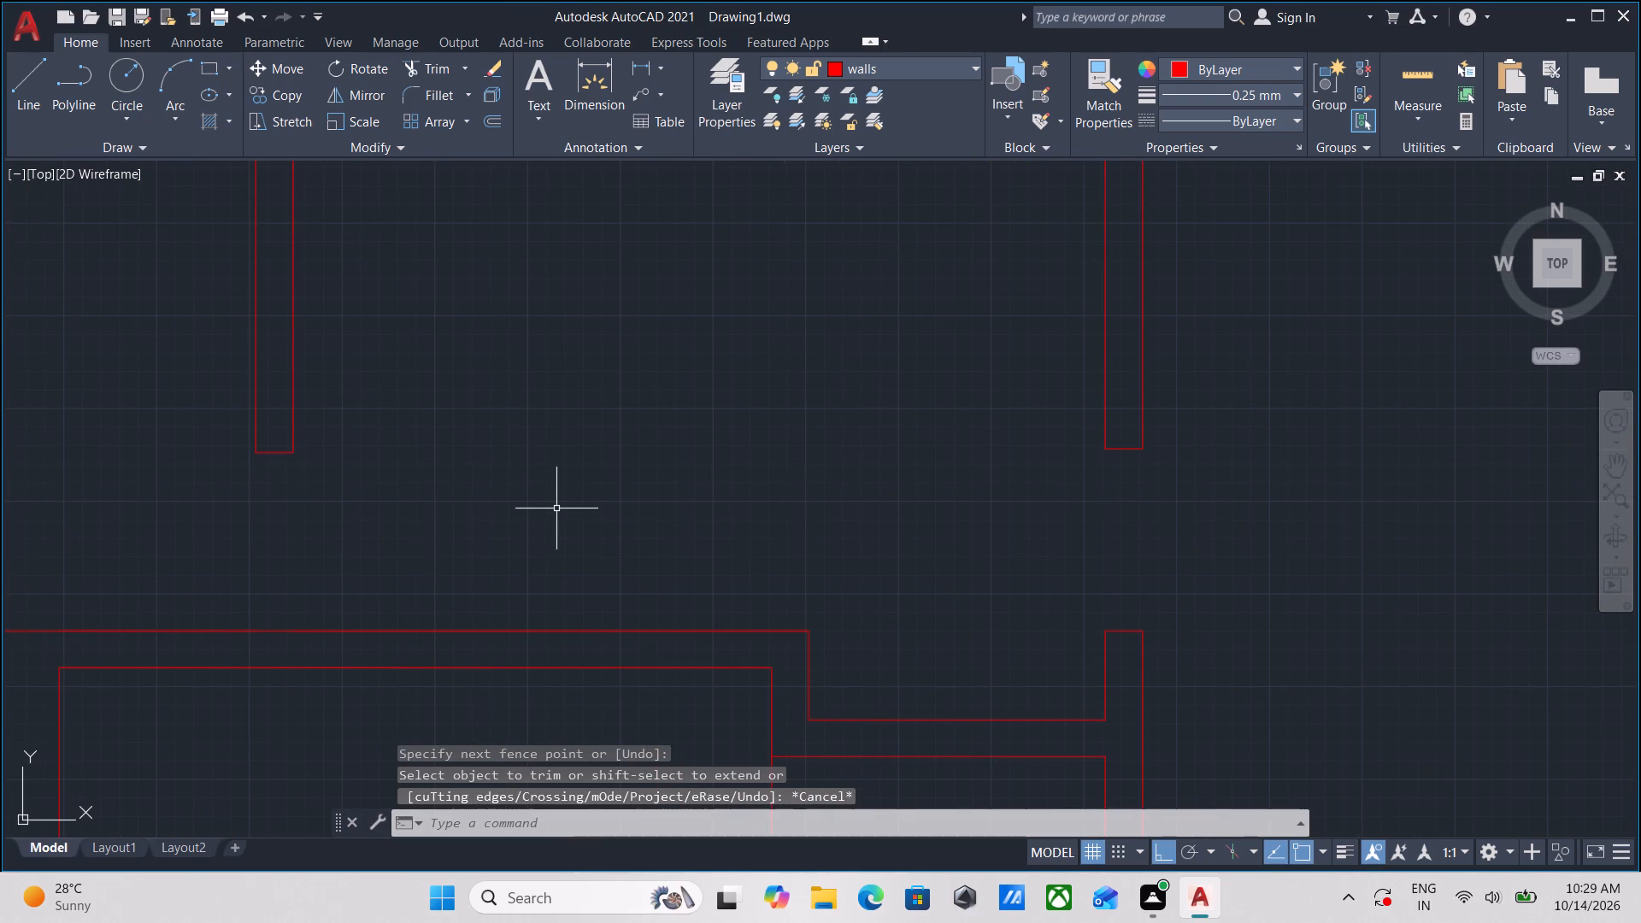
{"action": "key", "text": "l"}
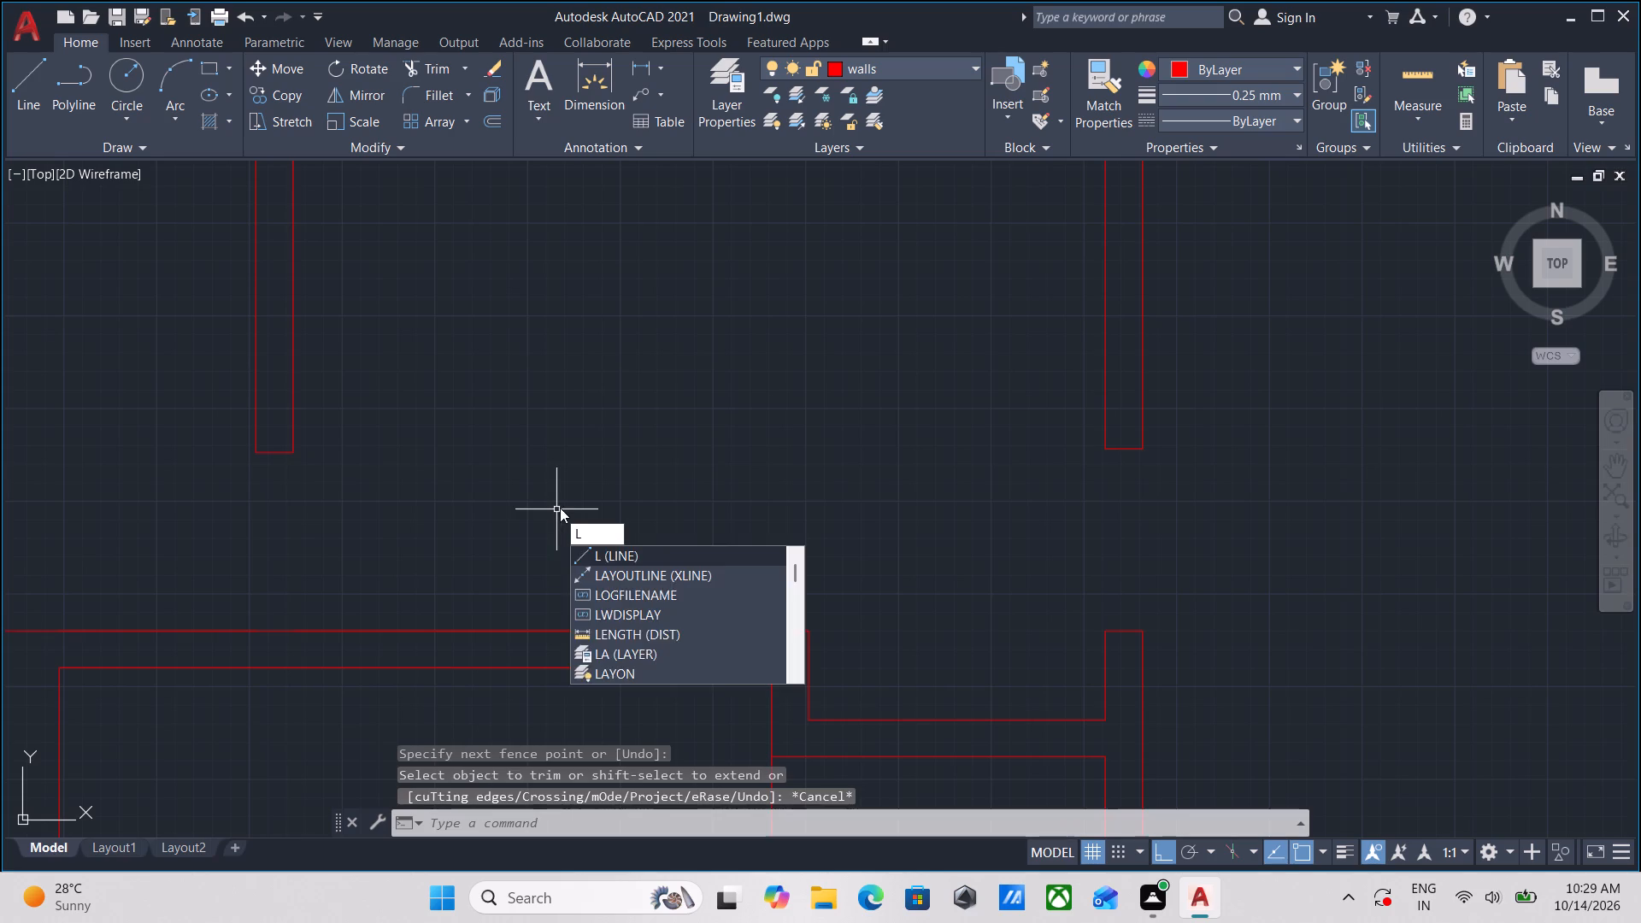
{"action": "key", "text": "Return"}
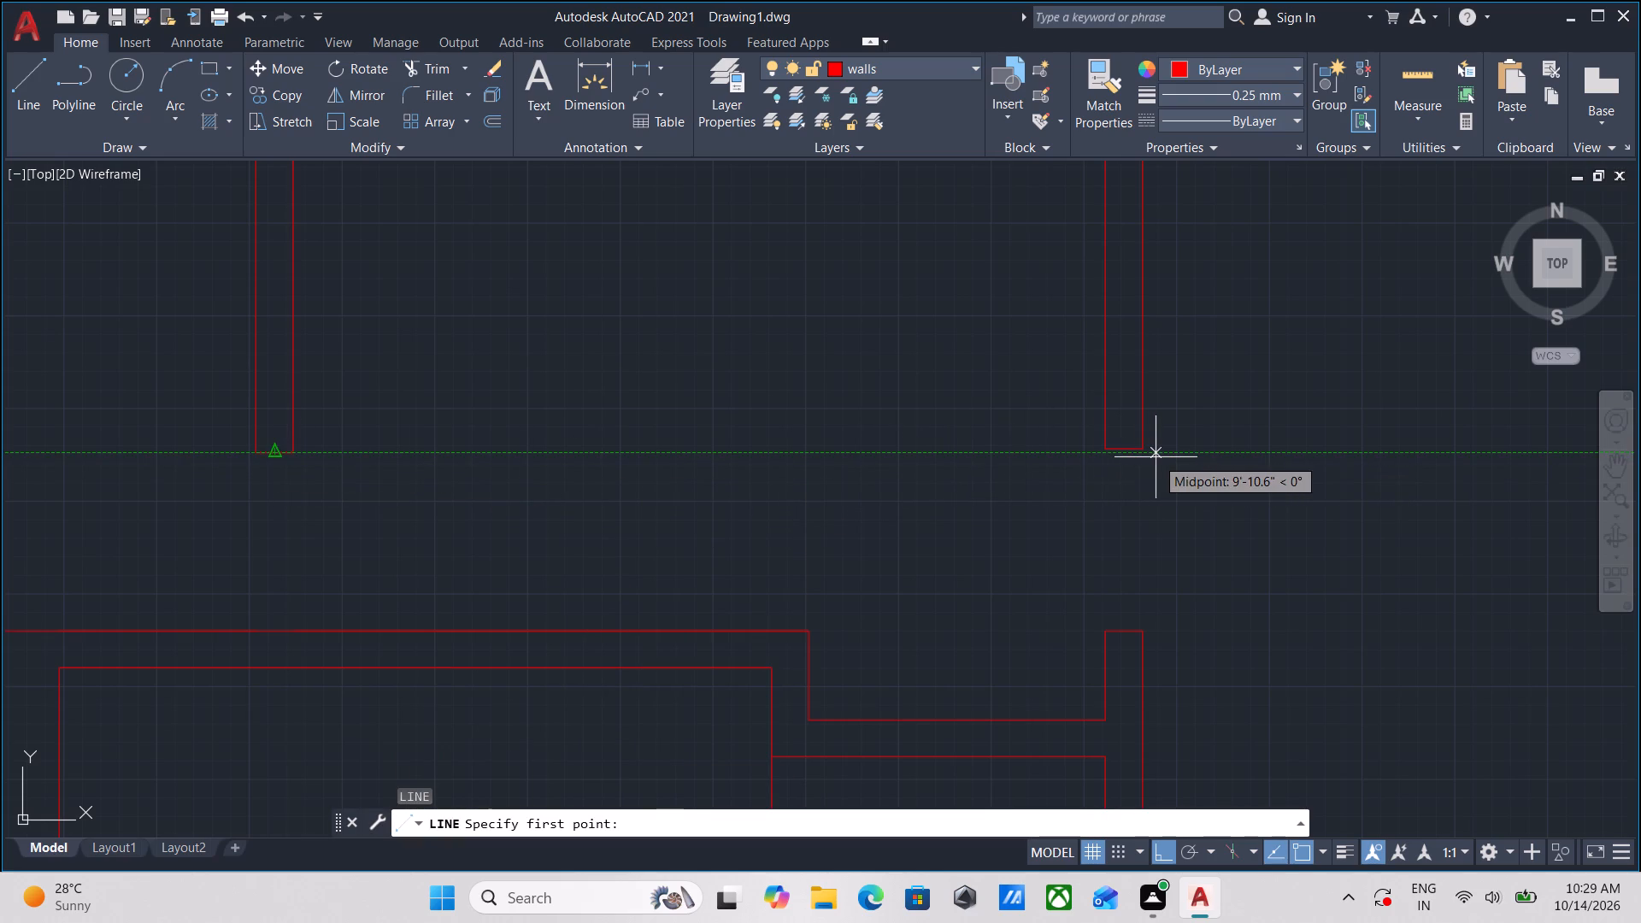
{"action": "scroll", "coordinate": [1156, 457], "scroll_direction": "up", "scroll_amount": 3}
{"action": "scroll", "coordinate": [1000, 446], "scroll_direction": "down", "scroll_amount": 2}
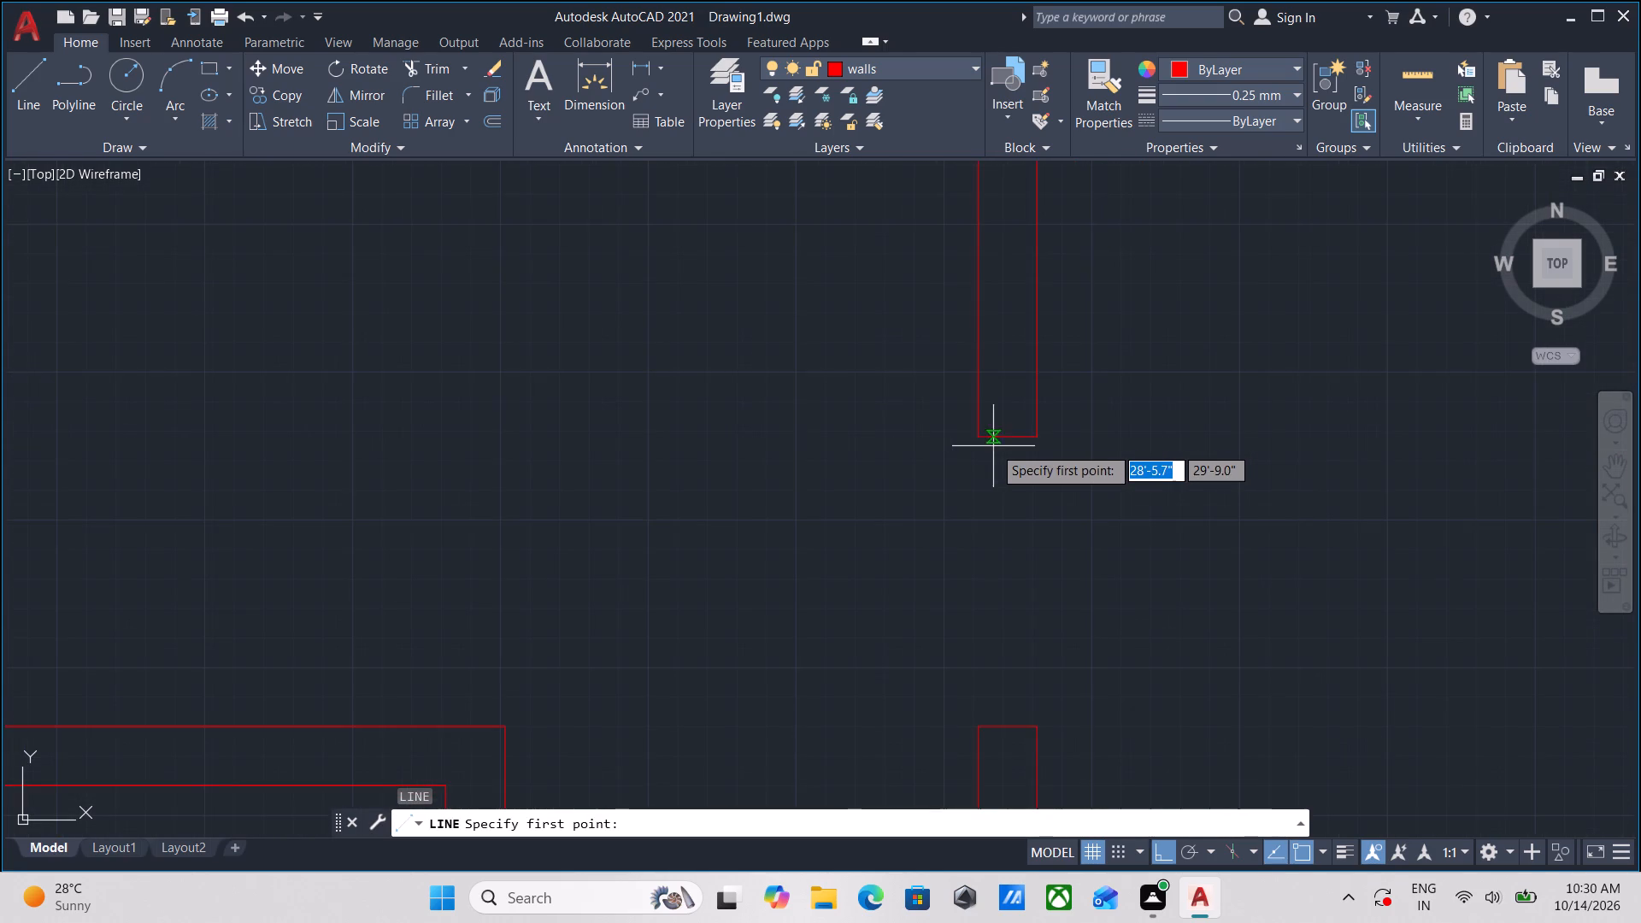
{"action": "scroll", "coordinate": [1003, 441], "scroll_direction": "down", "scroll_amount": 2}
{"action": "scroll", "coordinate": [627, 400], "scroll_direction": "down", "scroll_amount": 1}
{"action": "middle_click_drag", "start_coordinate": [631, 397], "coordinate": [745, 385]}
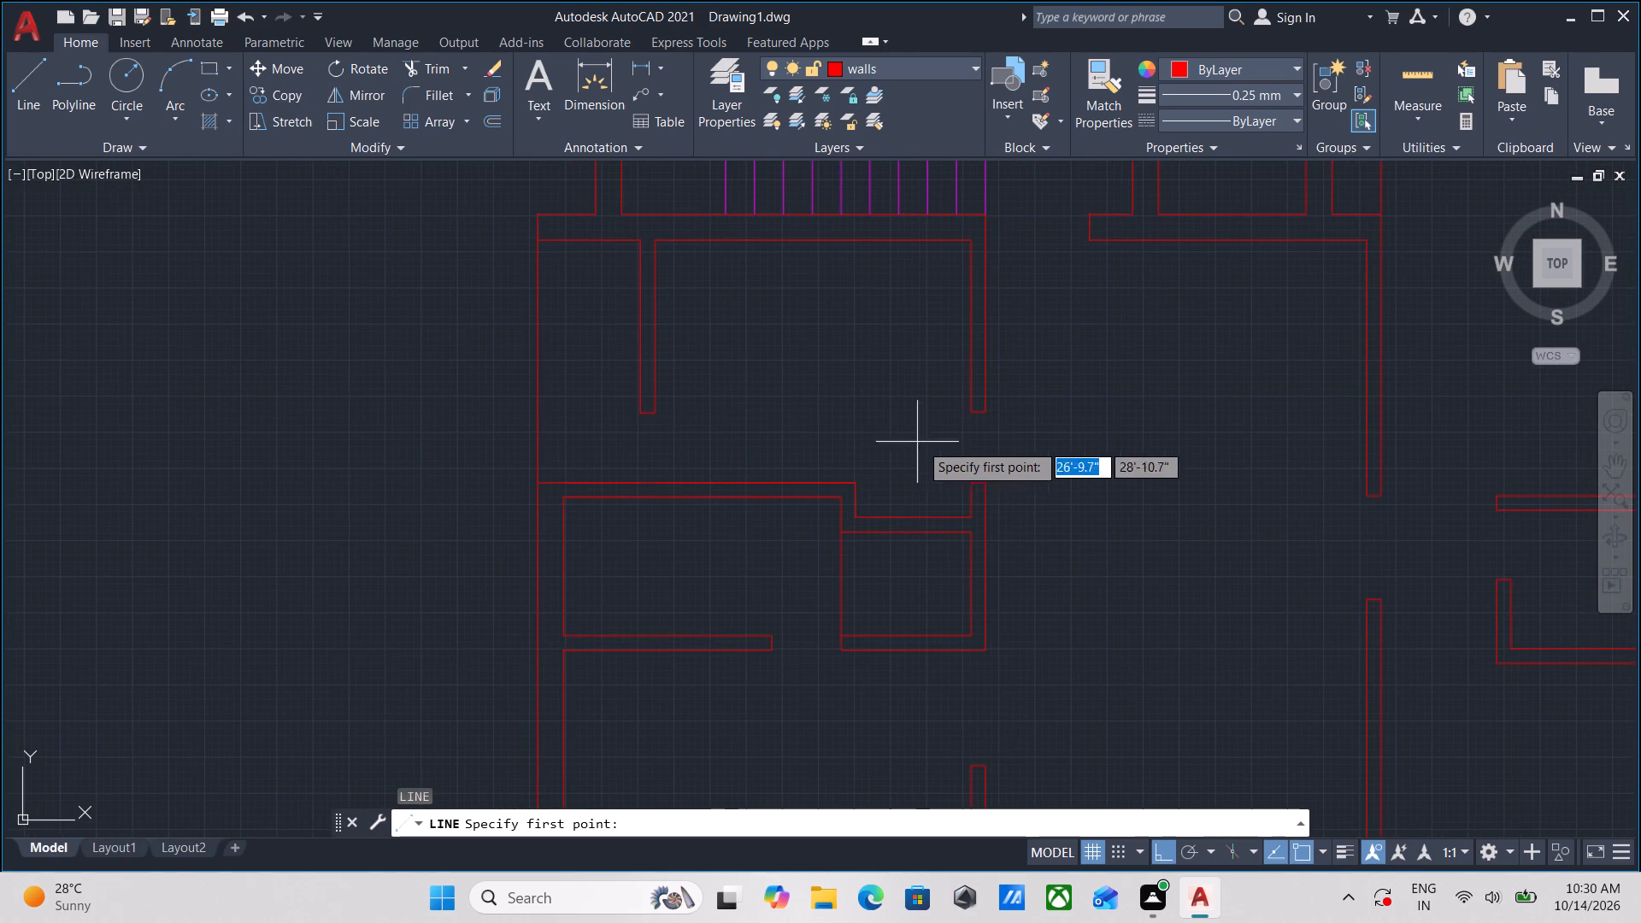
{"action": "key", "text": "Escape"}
Examine the whole floor plan, comparing walls and door openings in the rooms north and south of the stairs.
{"action": "scroll", "coordinate": [925, 456], "scroll_direction": "down", "scroll_amount": 1}
{"action": "middle_click_drag", "start_coordinate": [925, 456], "coordinate": [796, 480]}
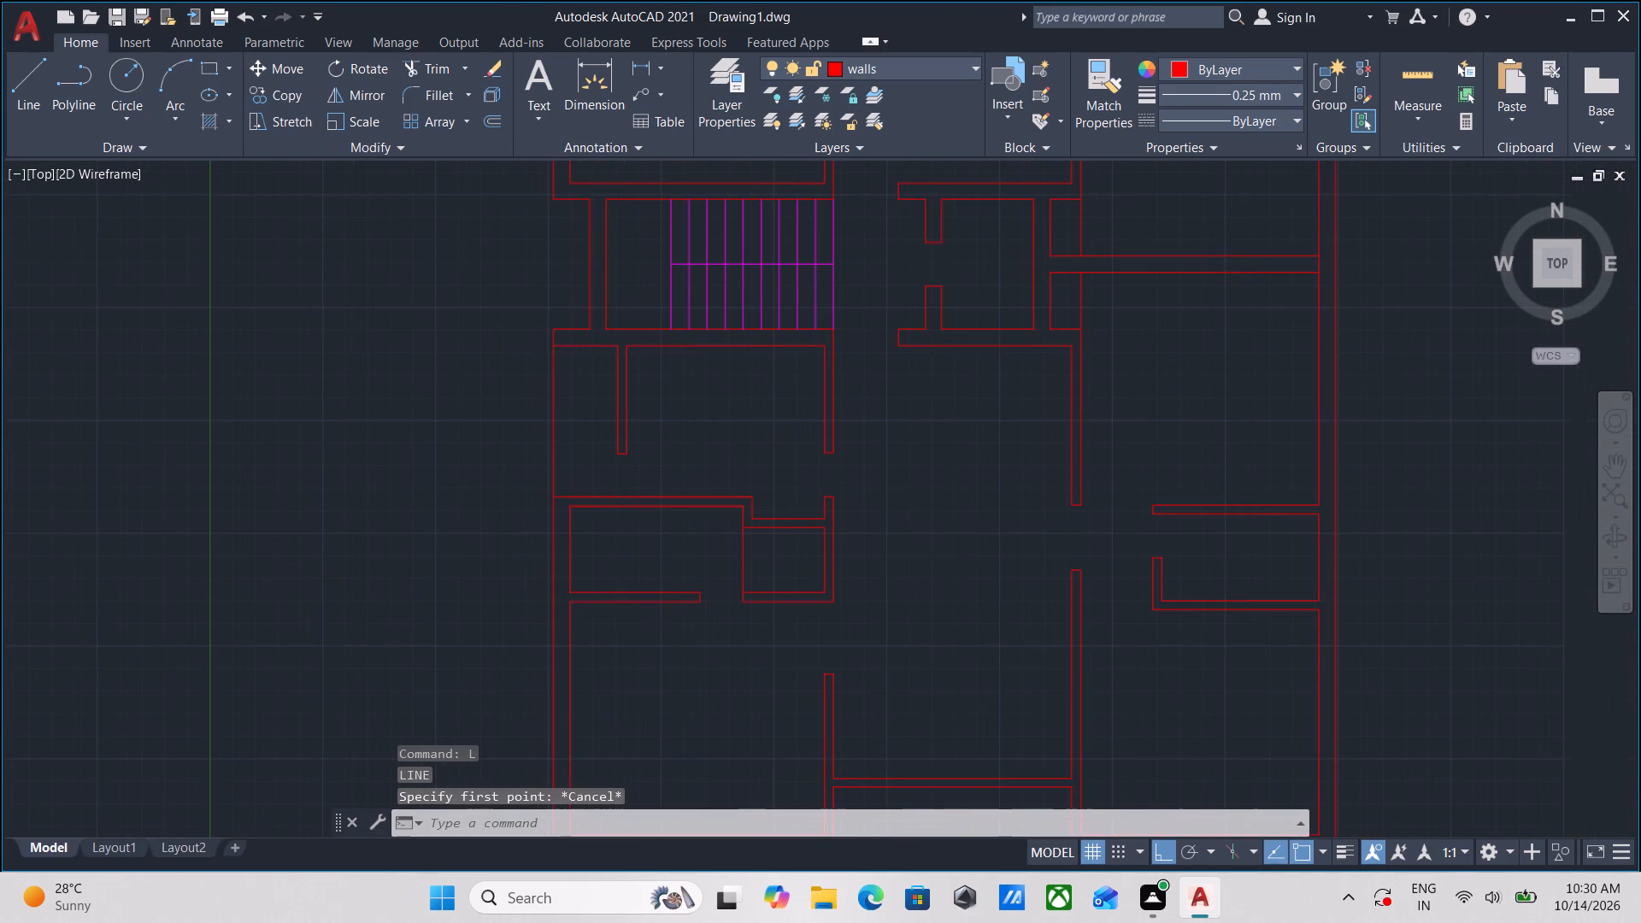
{"action": "scroll", "coordinate": [939, 517], "scroll_direction": "down", "scroll_amount": 1}
{"action": "middle_click_drag", "start_coordinate": [939, 517], "coordinate": [873, 579]}
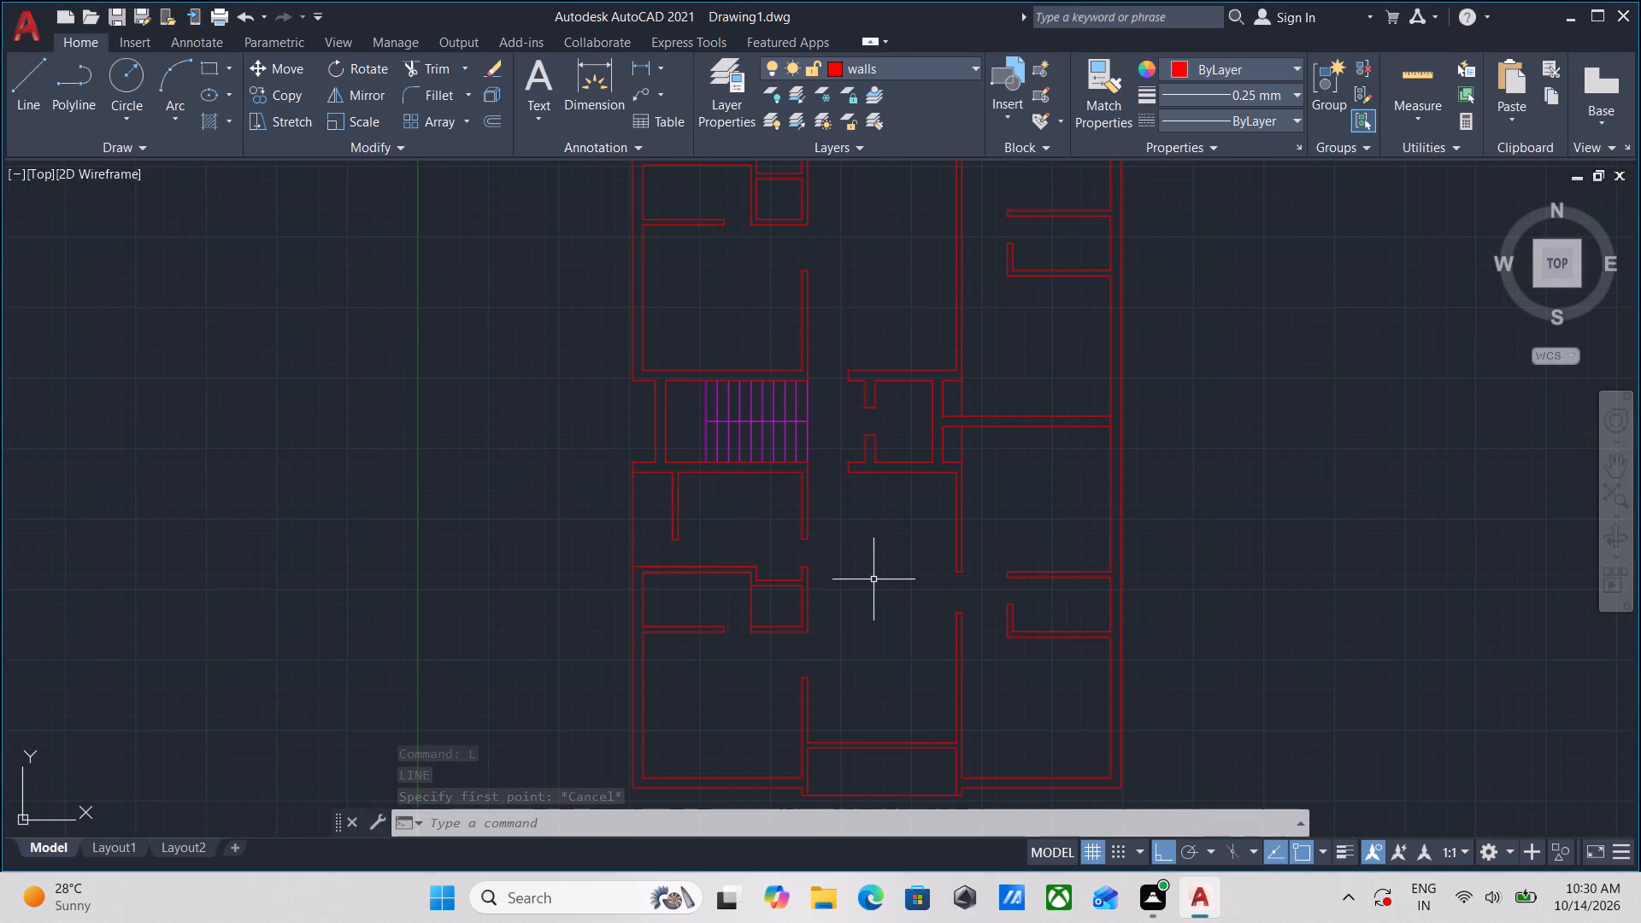
{"action": "scroll", "coordinate": [879, 576], "scroll_direction": "down", "scroll_amount": 1}
{"action": "middle_click_drag", "start_coordinate": [880, 573], "coordinate": [869, 584]}
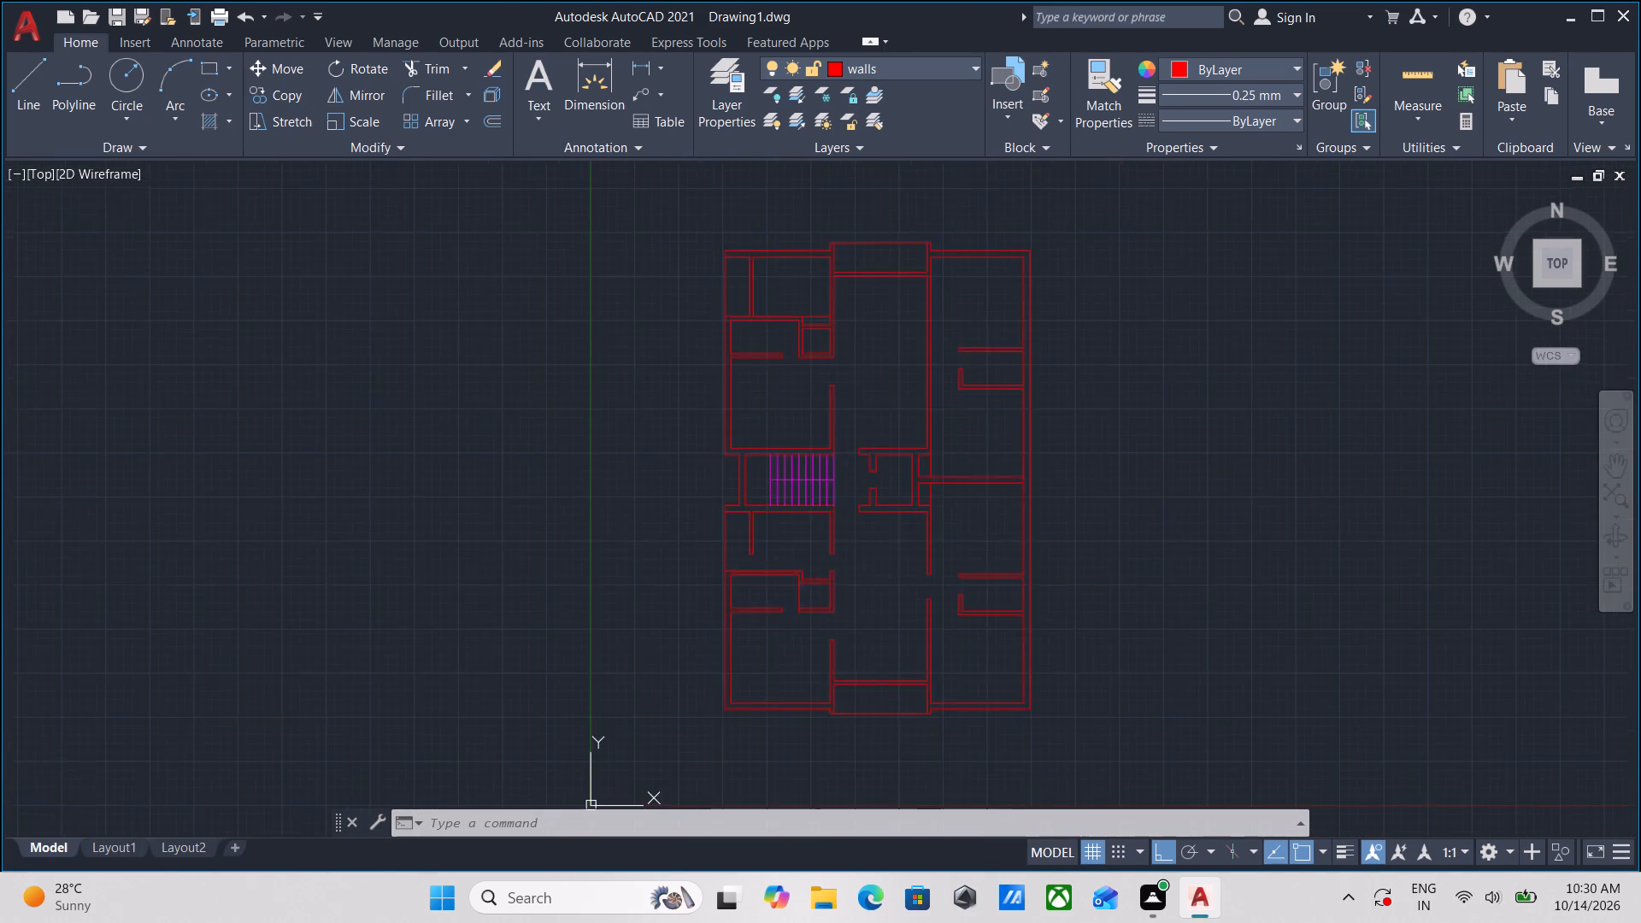
{"action": "middle_click_drag", "start_coordinate": [869, 584], "coordinate": [578, 632]}
{"action": "scroll", "coordinate": [664, 402], "scroll_direction": "up", "scroll_amount": 3}
{"action": "scroll", "coordinate": [680, 328], "scroll_direction": "down", "scroll_amount": 2}
{"action": "middle_click_drag", "start_coordinate": [680, 328], "coordinate": [670, 390]}
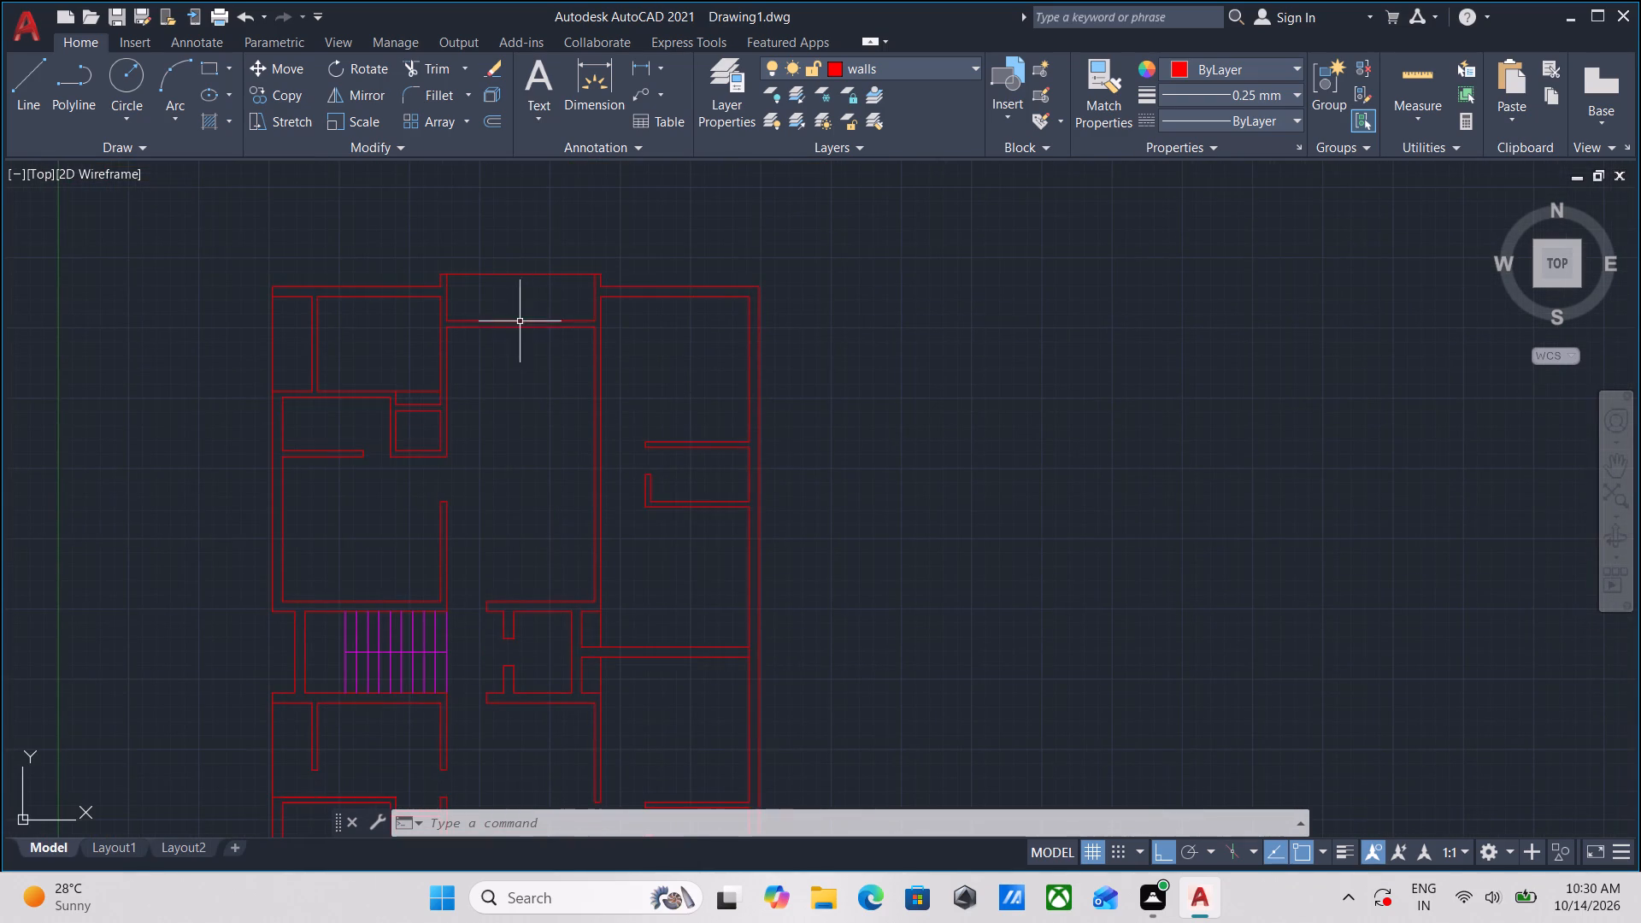
{"action": "middle_click_drag", "start_coordinate": [520, 403], "coordinate": [721, 413]}
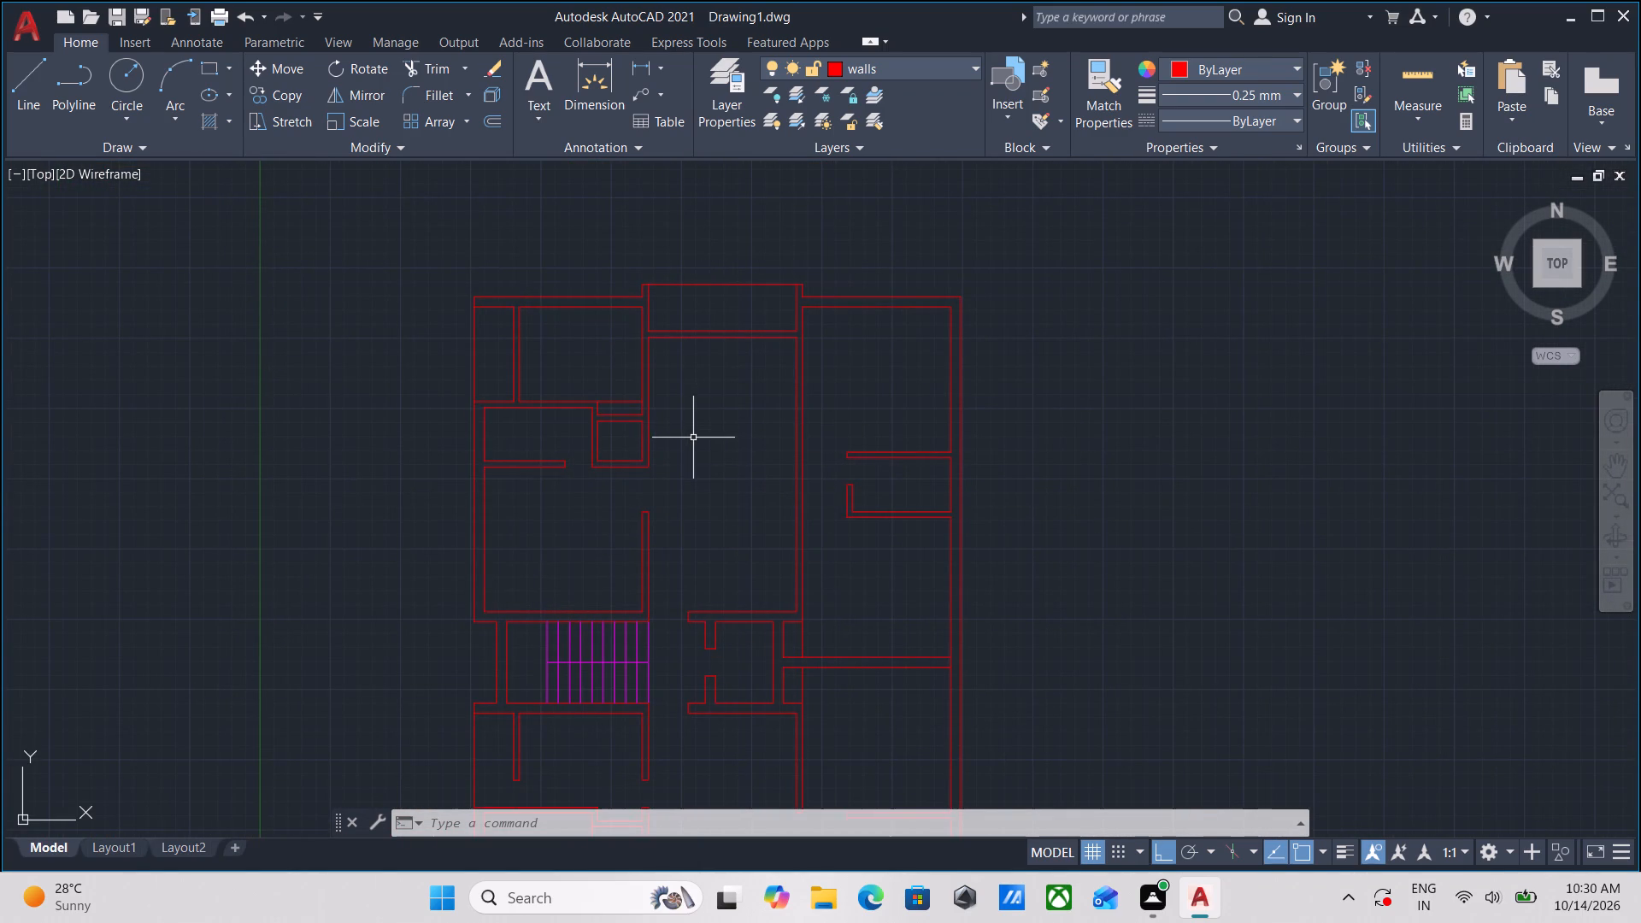
{"action": "middle_click_drag", "start_coordinate": [762, 512], "coordinate": [775, 351]}
{"action": "middle_click_drag", "start_coordinate": [709, 619], "coordinate": [718, 520]}
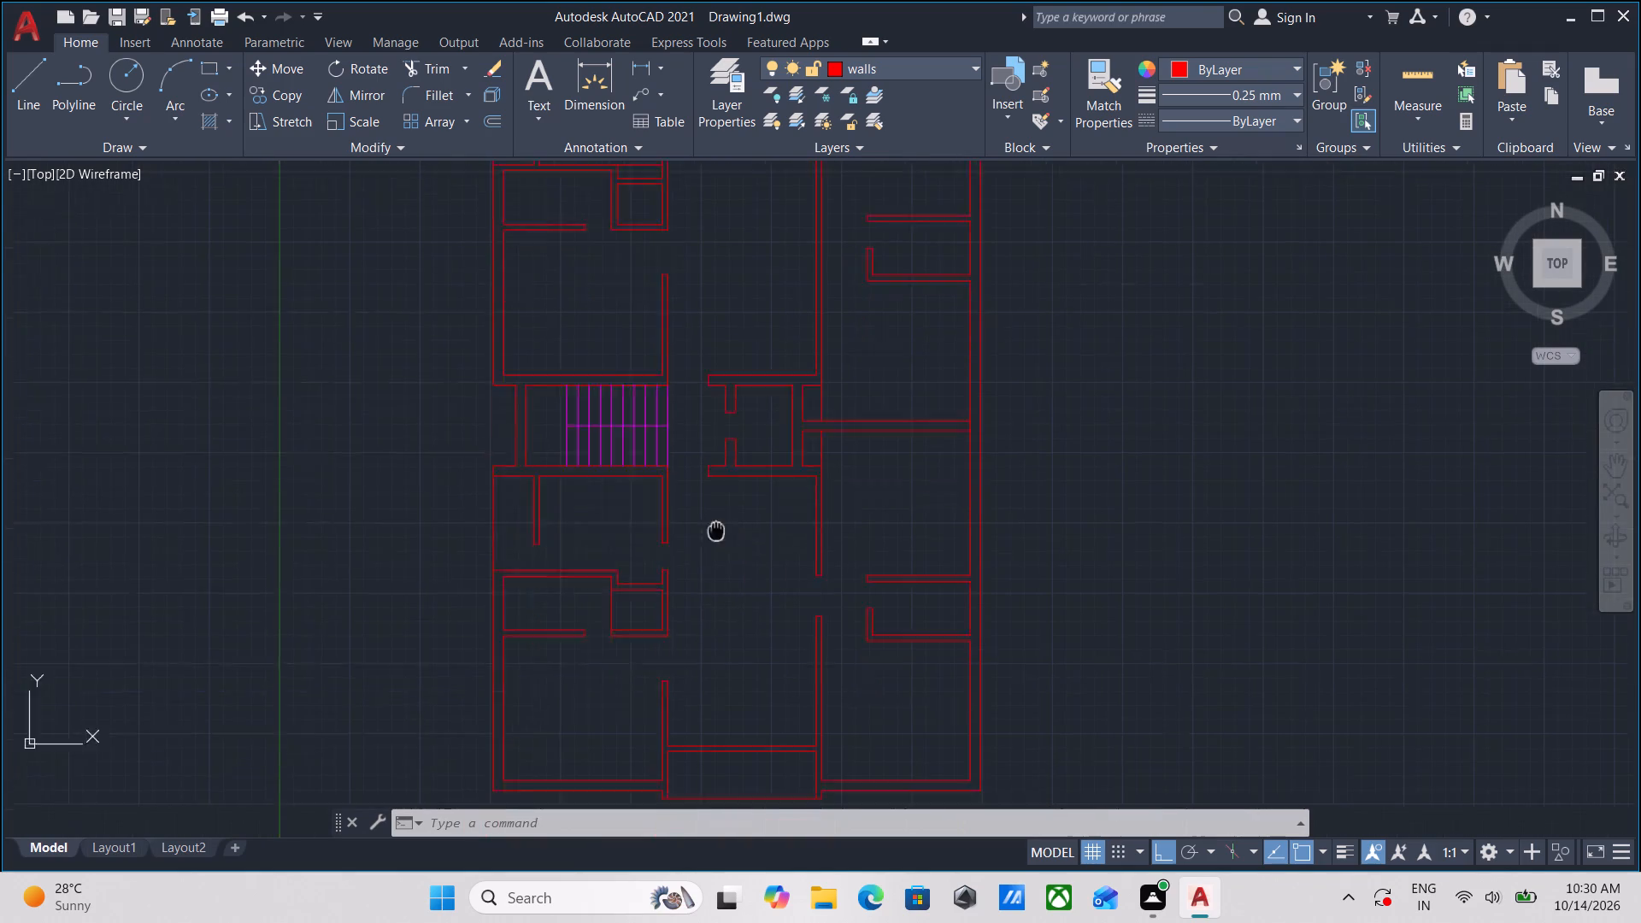
{"action": "middle_click_drag", "start_coordinate": [718, 520], "coordinate": [724, 423]}
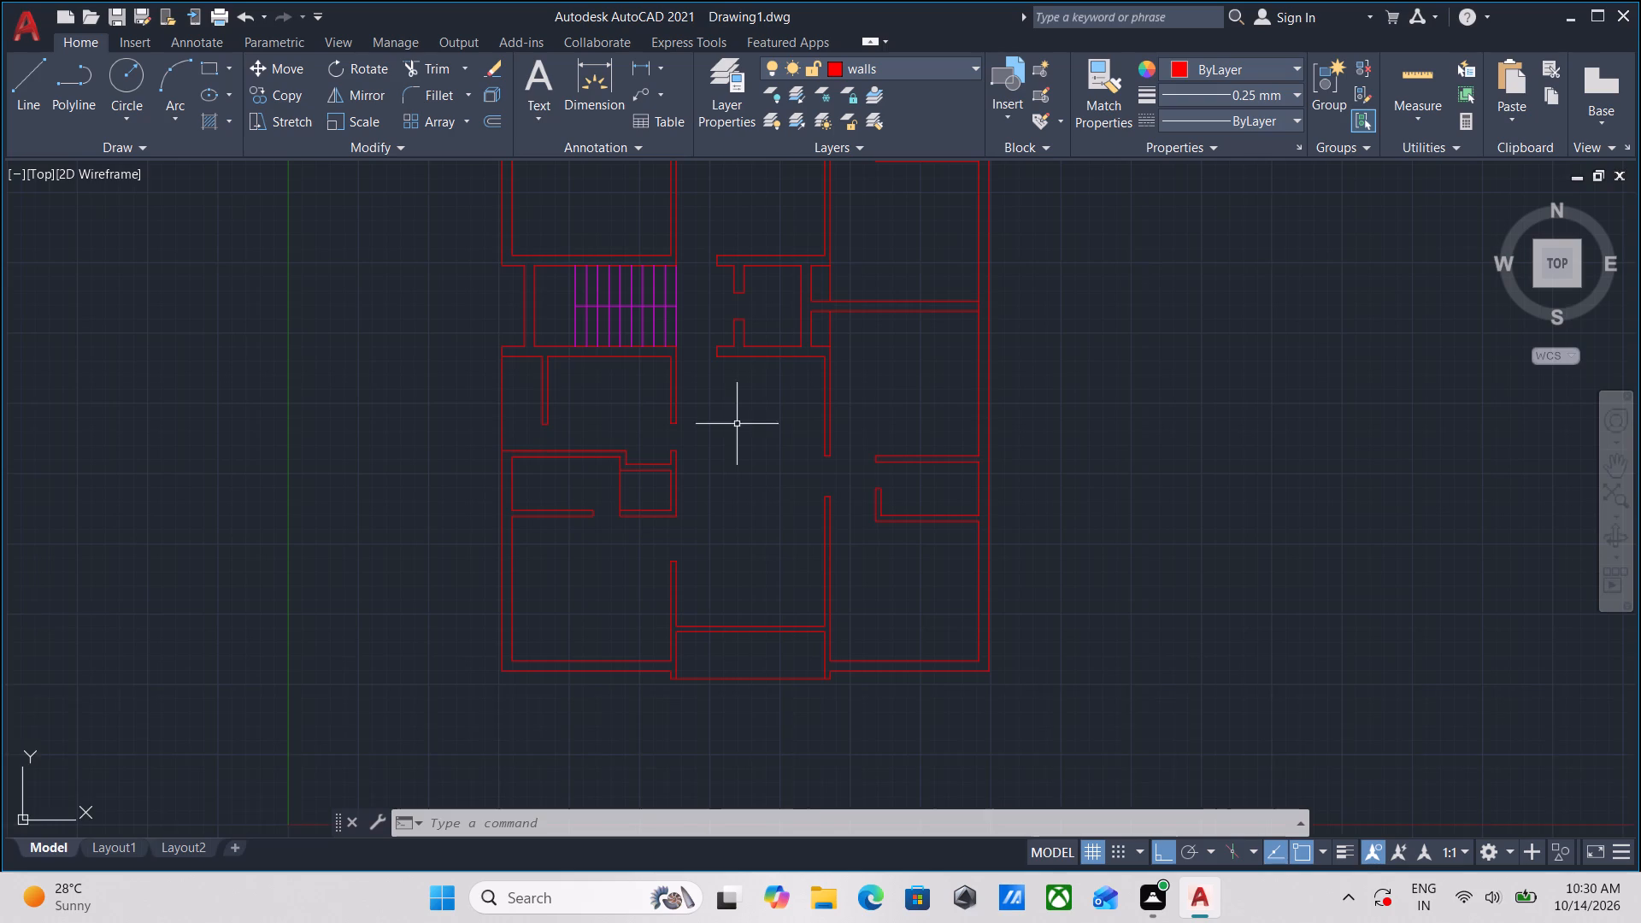
{"action": "scroll", "coordinate": [741, 469], "scroll_direction": "down", "scroll_amount": 1}
{"action": "middle_click_drag", "start_coordinate": [740, 471], "coordinate": [855, 473]}
{"action": "scroll", "coordinate": [855, 473], "scroll_direction": "down", "scroll_amount": 1}
{"action": "middle_click_drag", "start_coordinate": [855, 473], "coordinate": [851, 550]}
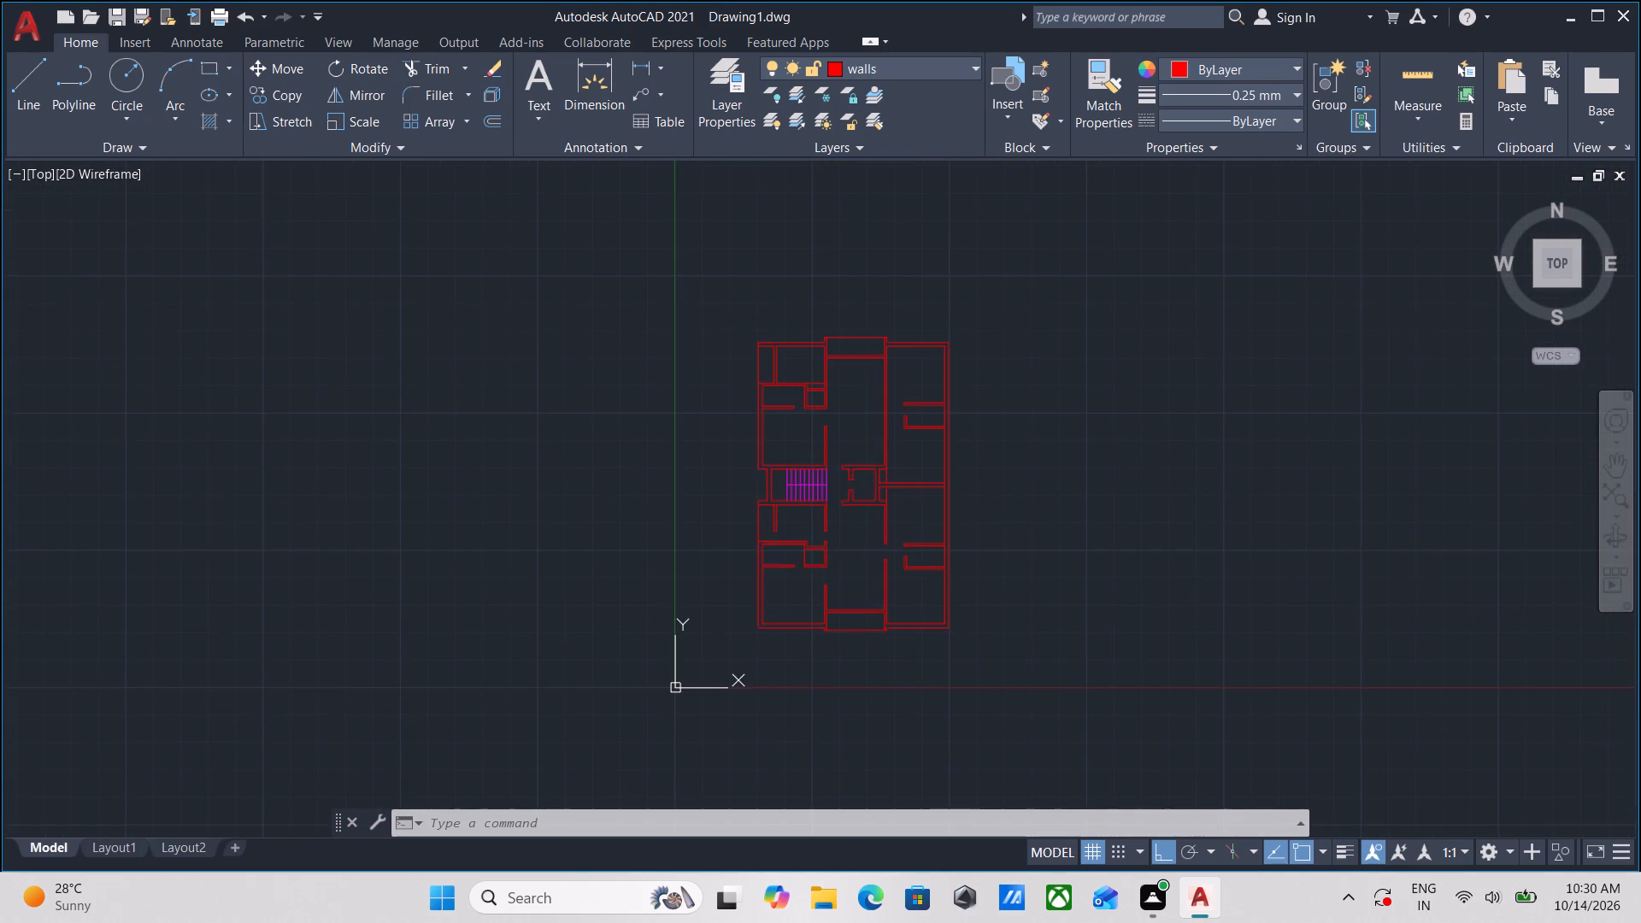
{"action": "scroll", "coordinate": [841, 549], "scroll_direction": "up", "scroll_amount": 3}
{"action": "scroll", "coordinate": [841, 538], "scroll_direction": "down", "scroll_amount": 2}
{"action": "middle_click_drag", "start_coordinate": [793, 571], "coordinate": [684, 640]}
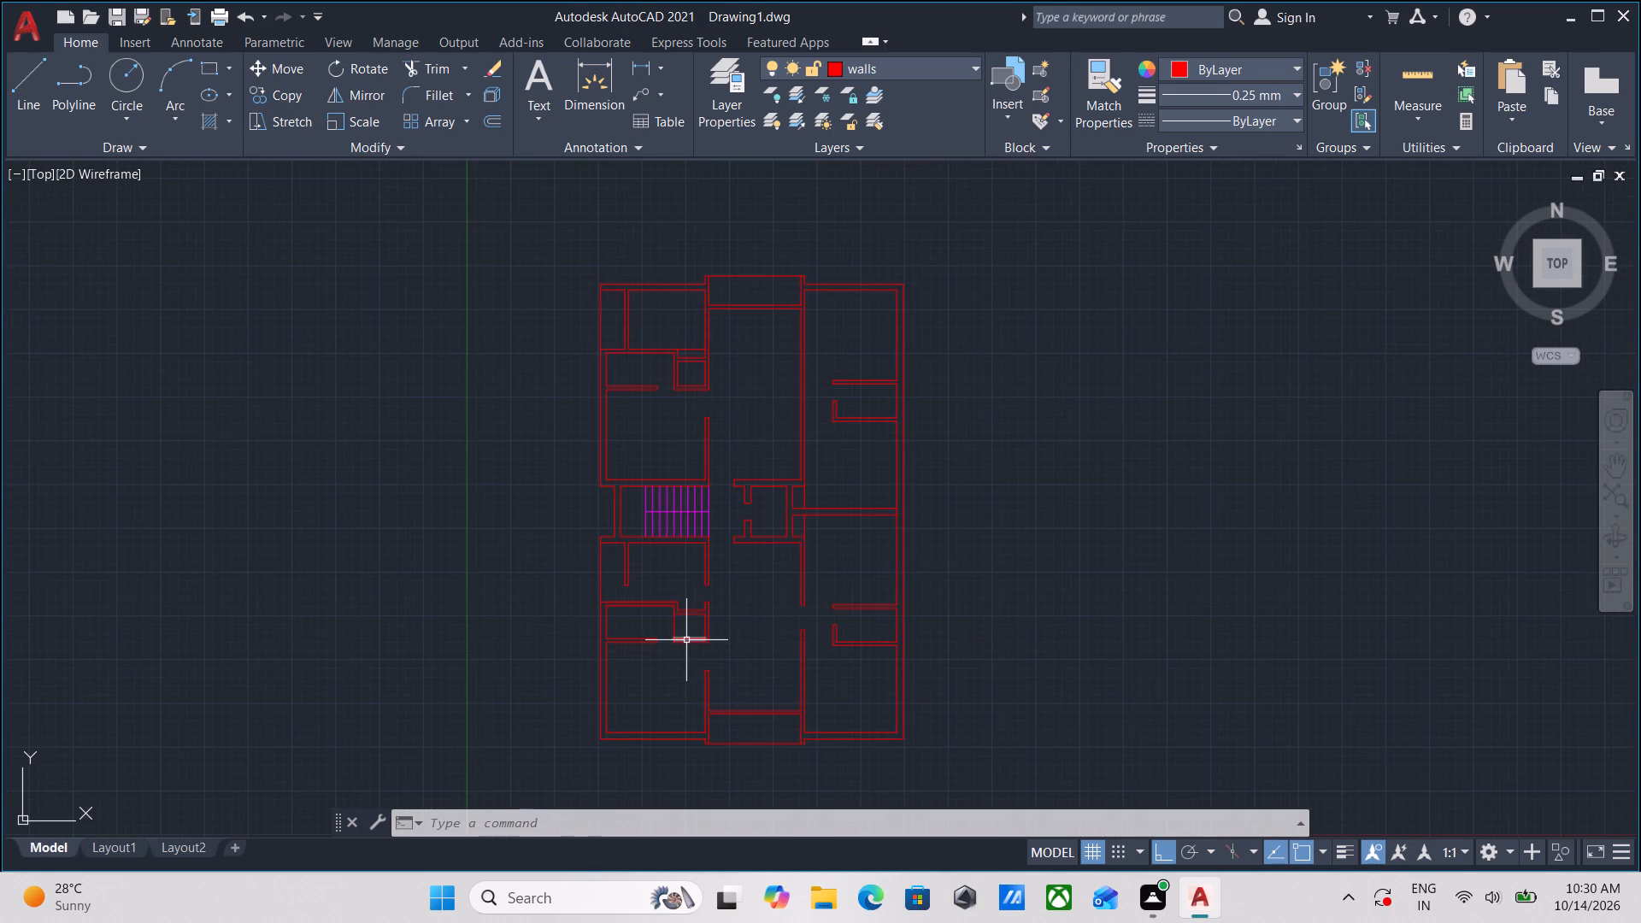
{"action": "scroll", "coordinate": [735, 641], "scroll_direction": "up", "scroll_amount": 2}
{"action": "scroll", "coordinate": [741, 579], "scroll_direction": "down", "scroll_amount": 1}
{"action": "middle_click_drag", "start_coordinate": [737, 578], "coordinate": [763, 518]}
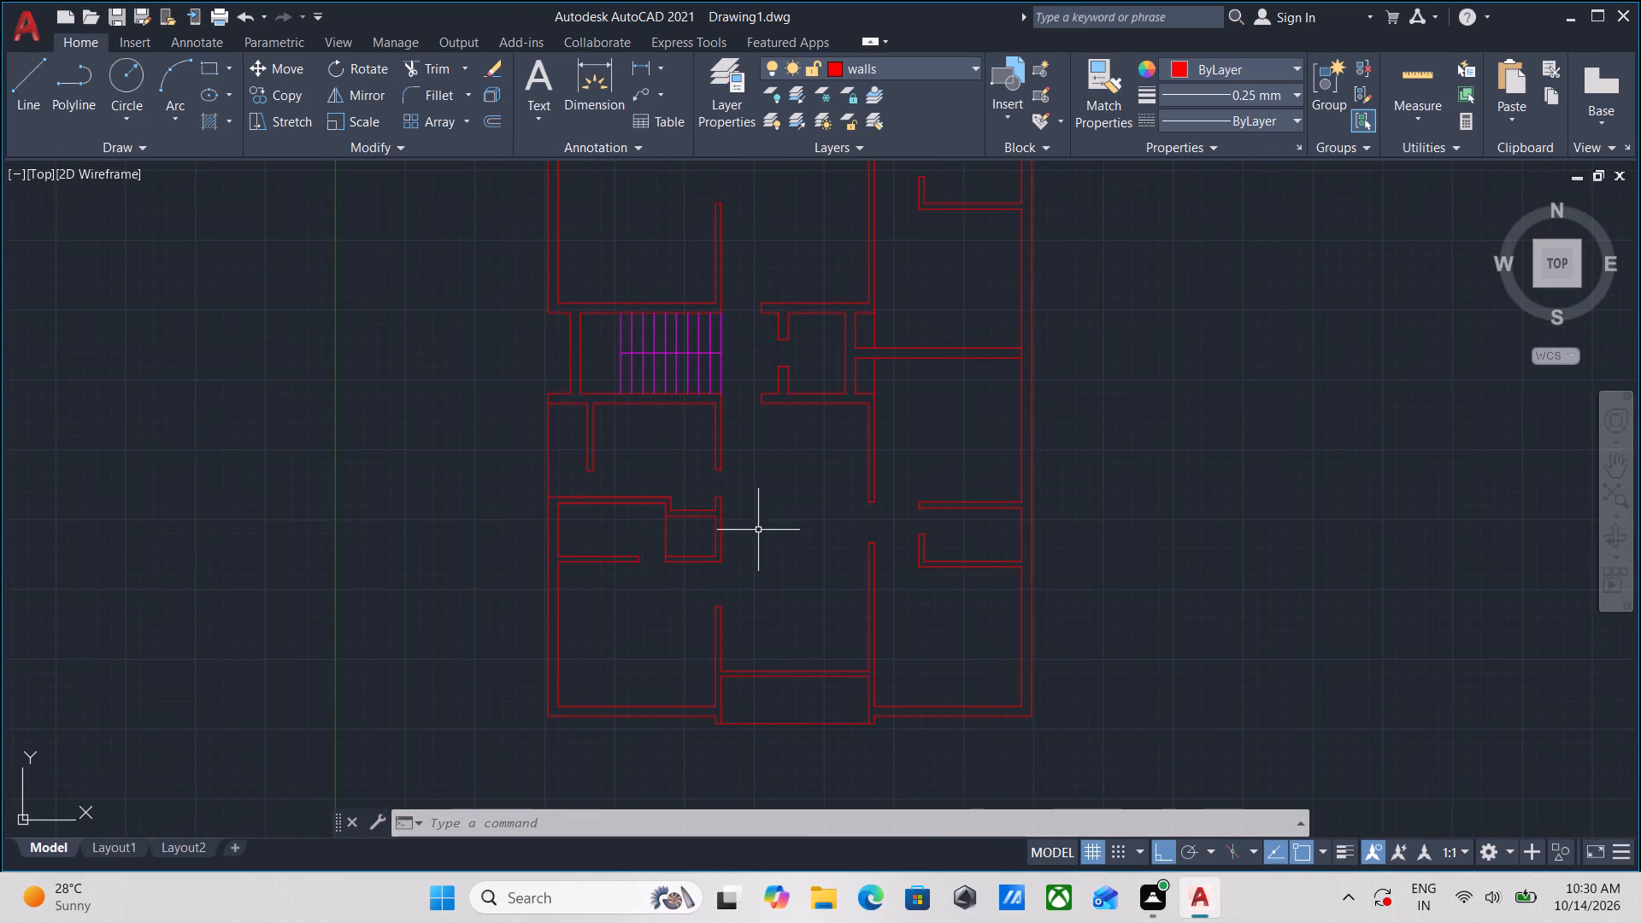
{"action": "middle_click_drag", "start_coordinate": [757, 535], "coordinate": [775, 602]}
{"action": "middle_click_drag", "start_coordinate": [784, 560], "coordinate": [791, 628]}
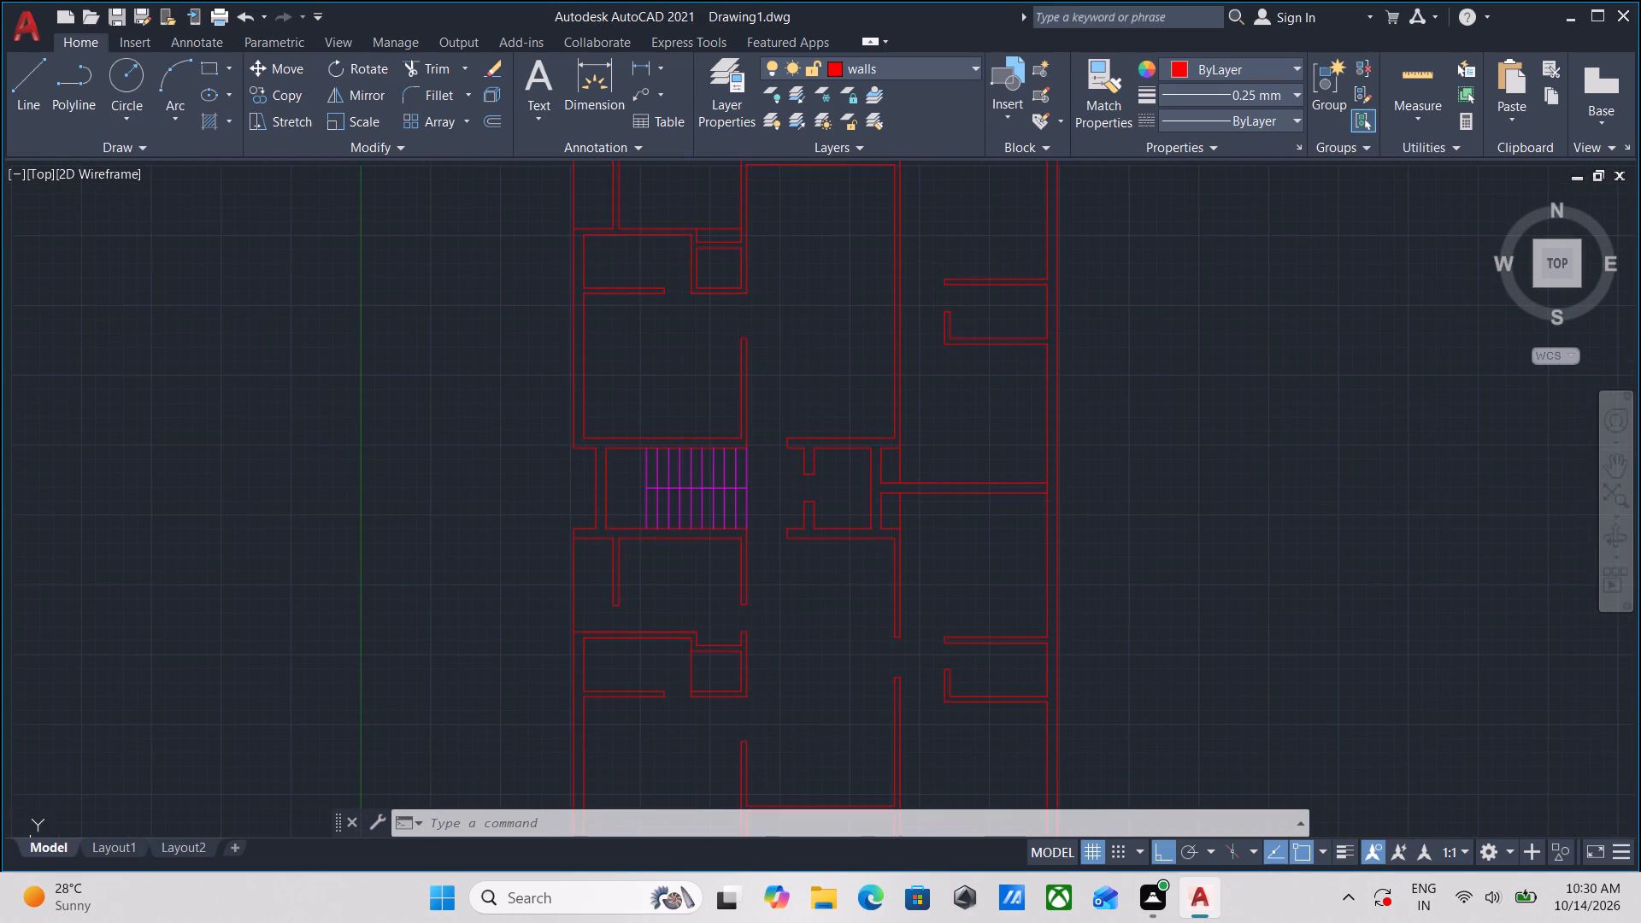
{"action": "middle_click_drag", "start_coordinate": [814, 359], "coordinate": [765, 533]}
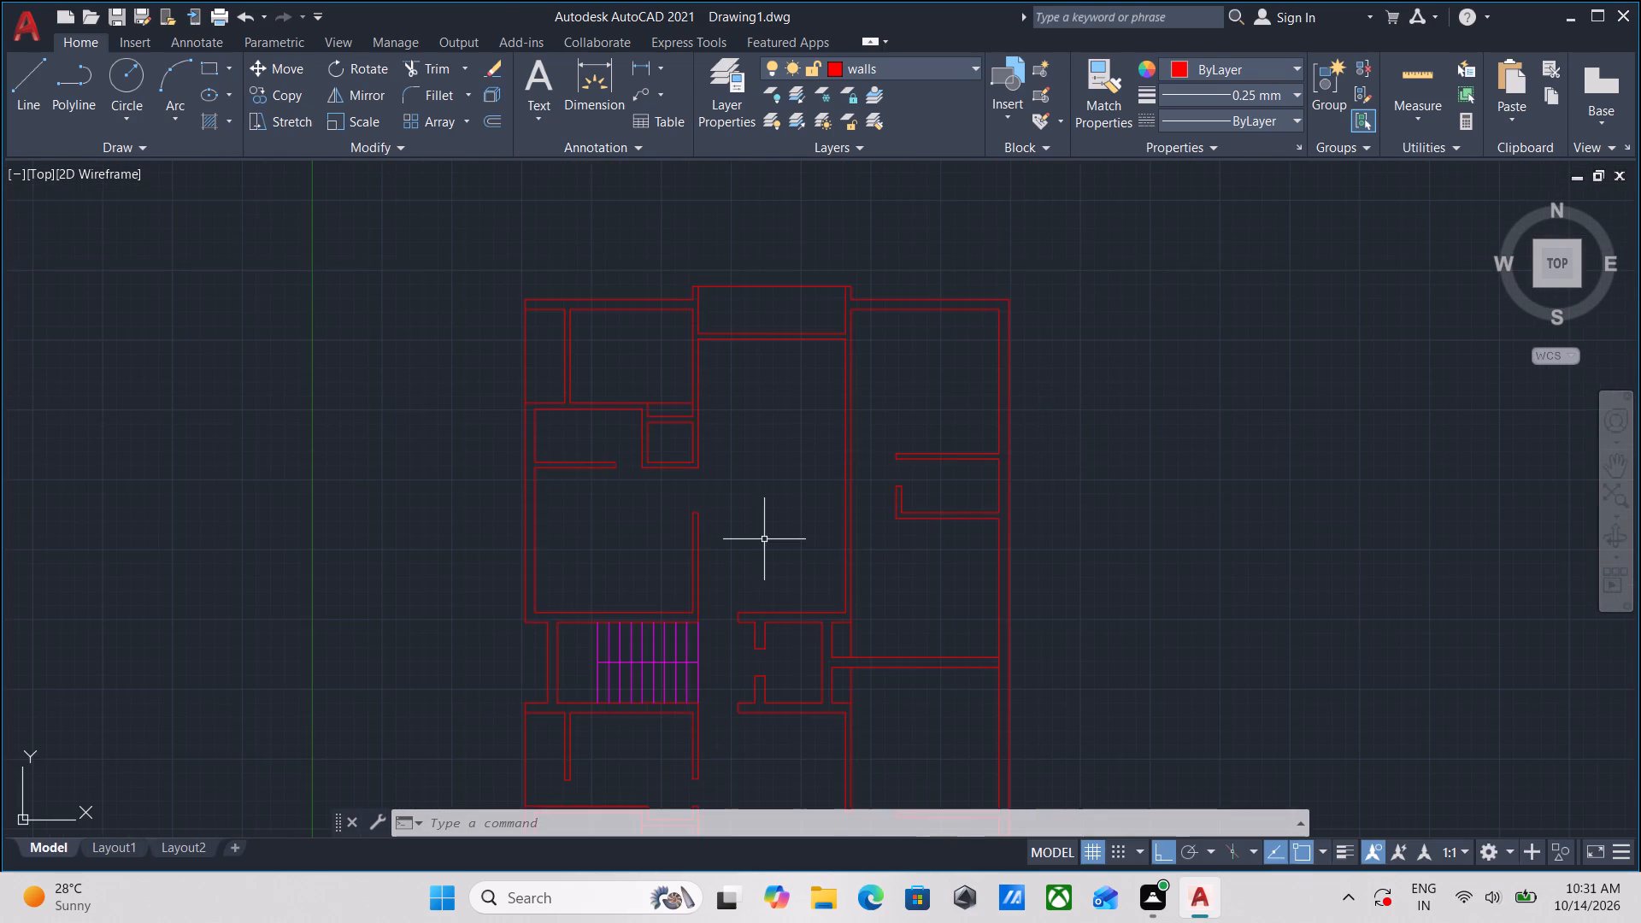
{"action": "middle_click_drag", "start_coordinate": [768, 533], "coordinate": [756, 597]}
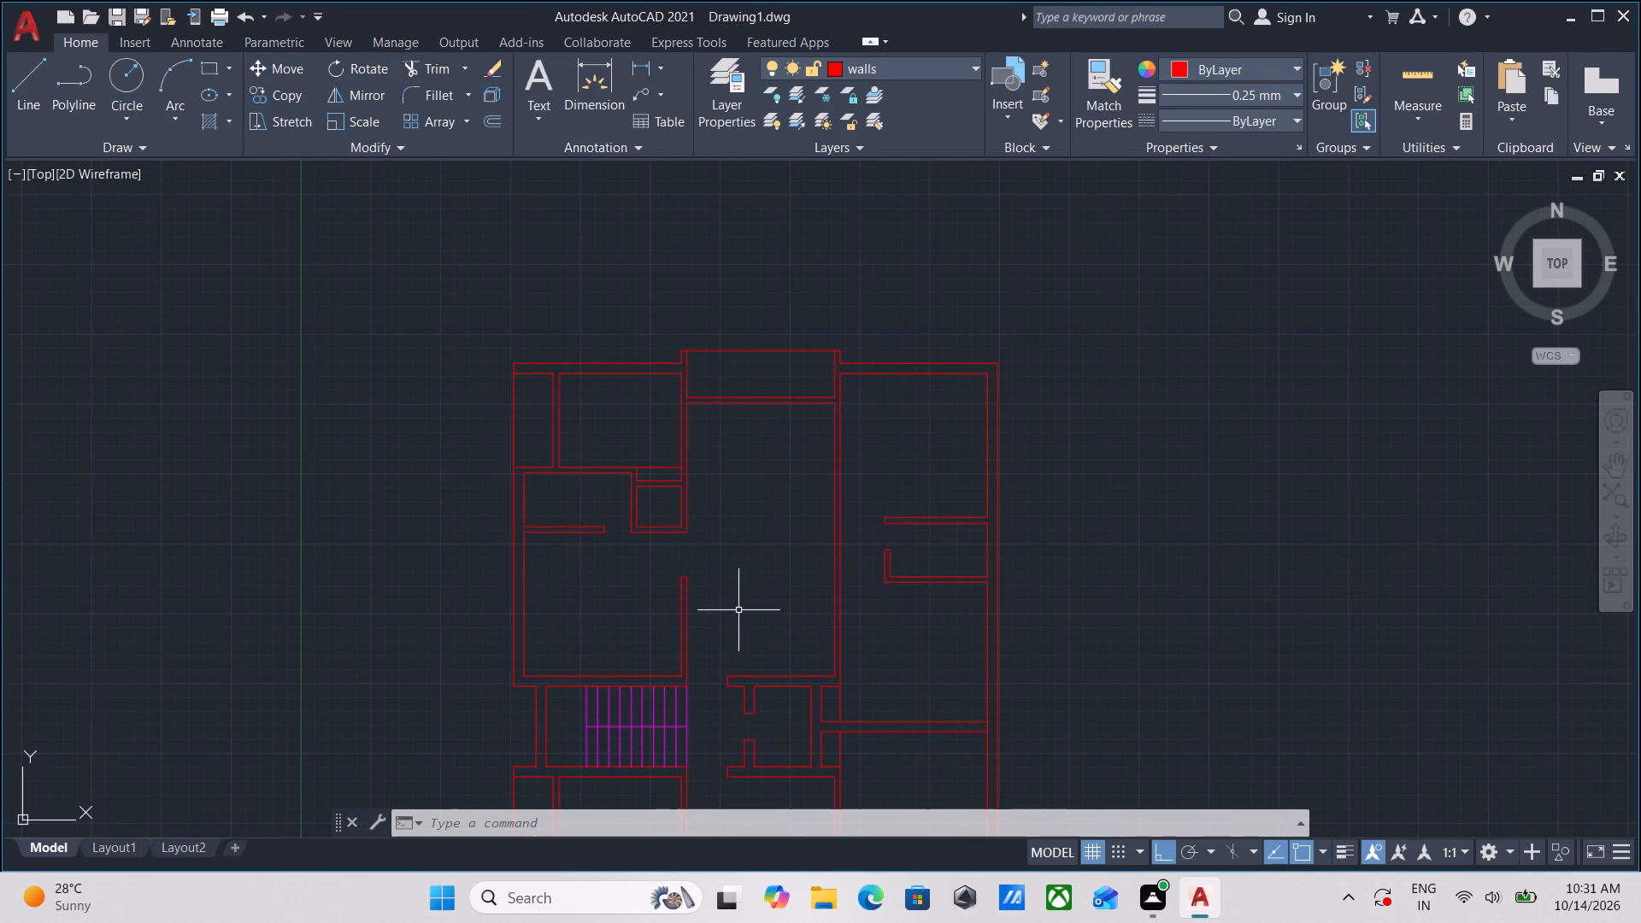
{"action": "scroll", "coordinate": [751, 604], "scroll_direction": "up", "scroll_amount": 1}
{"action": "scroll", "coordinate": [751, 593], "scroll_direction": "down", "scroll_amount": 1}
{"action": "middle_click_drag", "start_coordinate": [751, 593], "coordinate": [755, 667]}
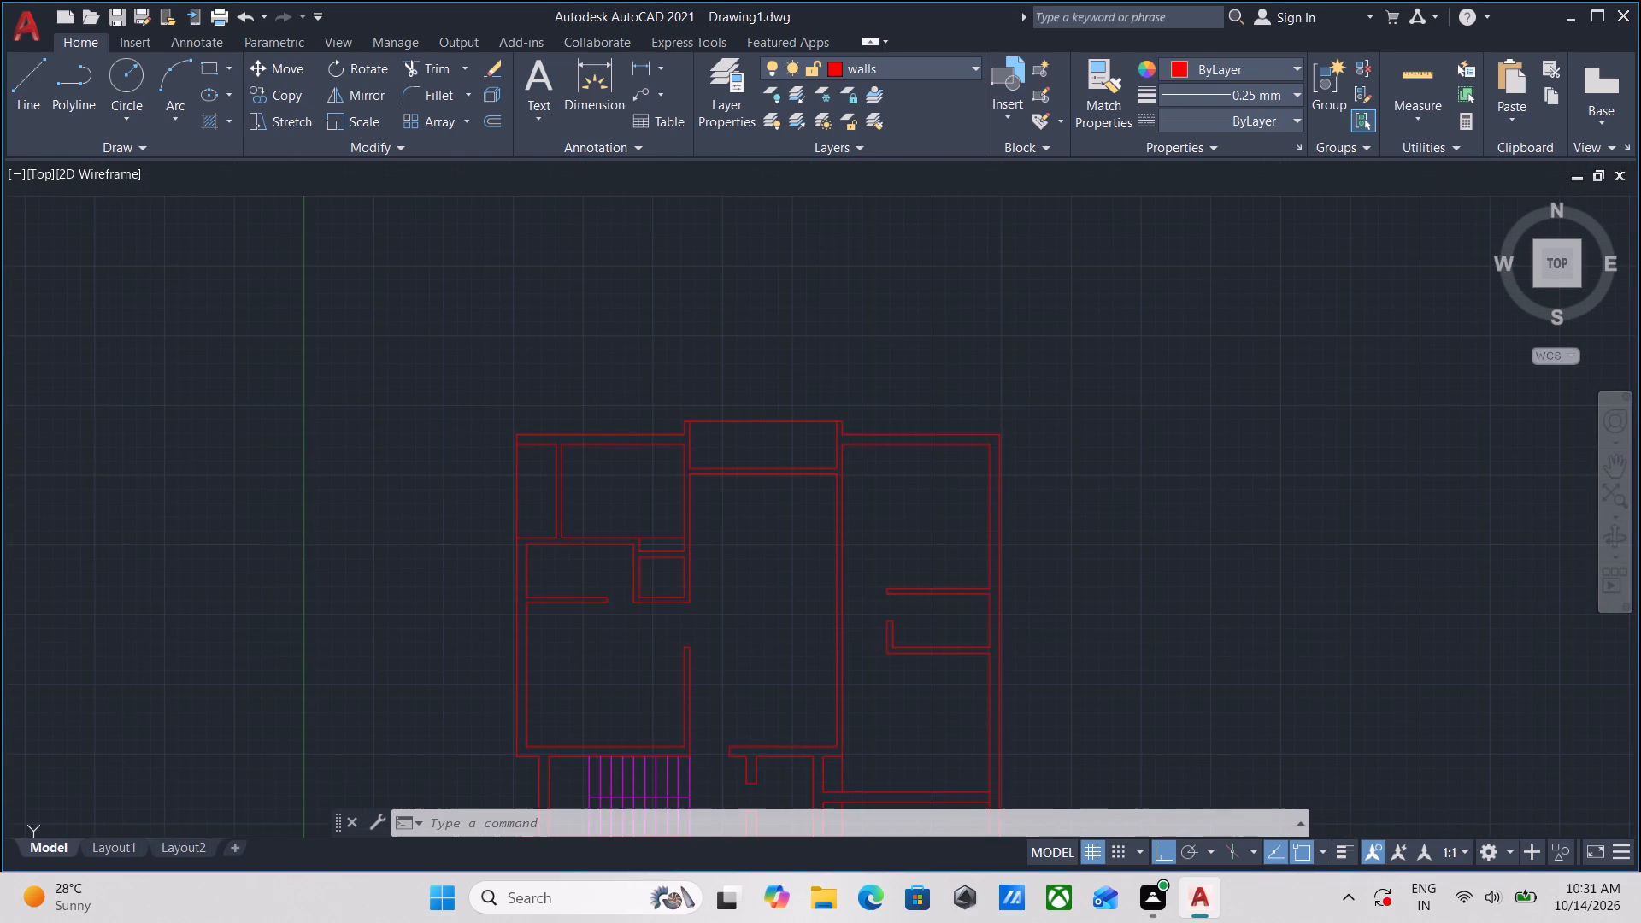
Draw a cross line between the two faces of the wall south of the central north bay, at the middle of its length.
{"action": "scroll", "coordinate": [765, 608], "scroll_direction": "up", "scroll_amount": 1}
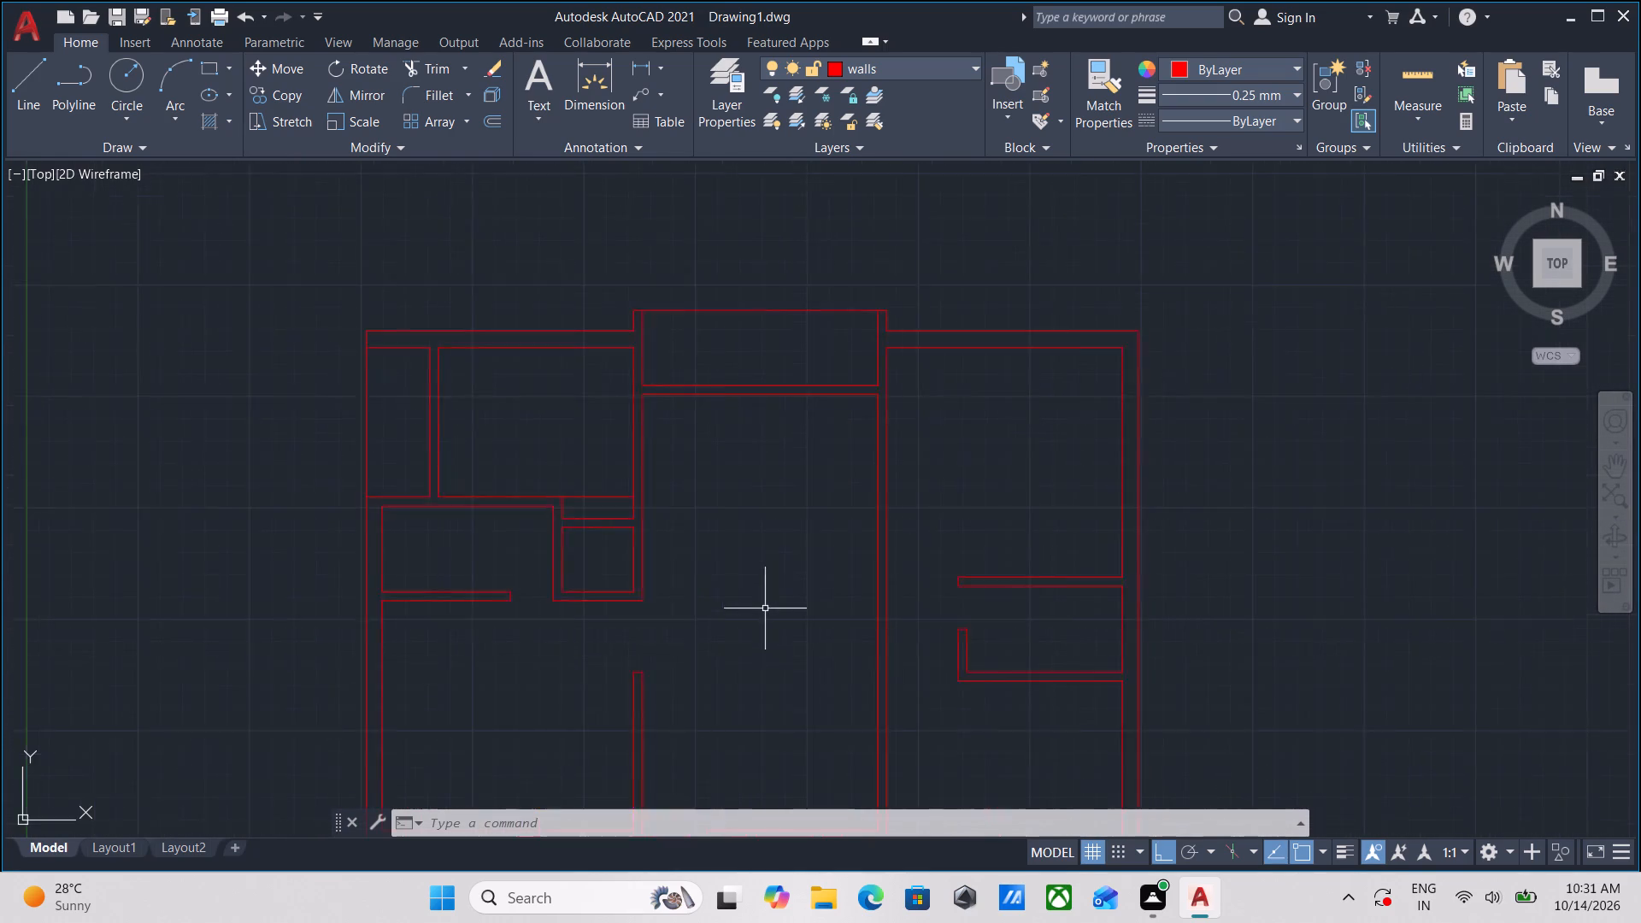
{"action": "scroll", "coordinate": [765, 608], "scroll_direction": "up", "scroll_amount": 1}
{"action": "middle_click_drag", "start_coordinate": [731, 497], "coordinate": [732, 647]}
{"action": "middle_click_drag", "start_coordinate": [755, 495], "coordinate": [756, 544]}
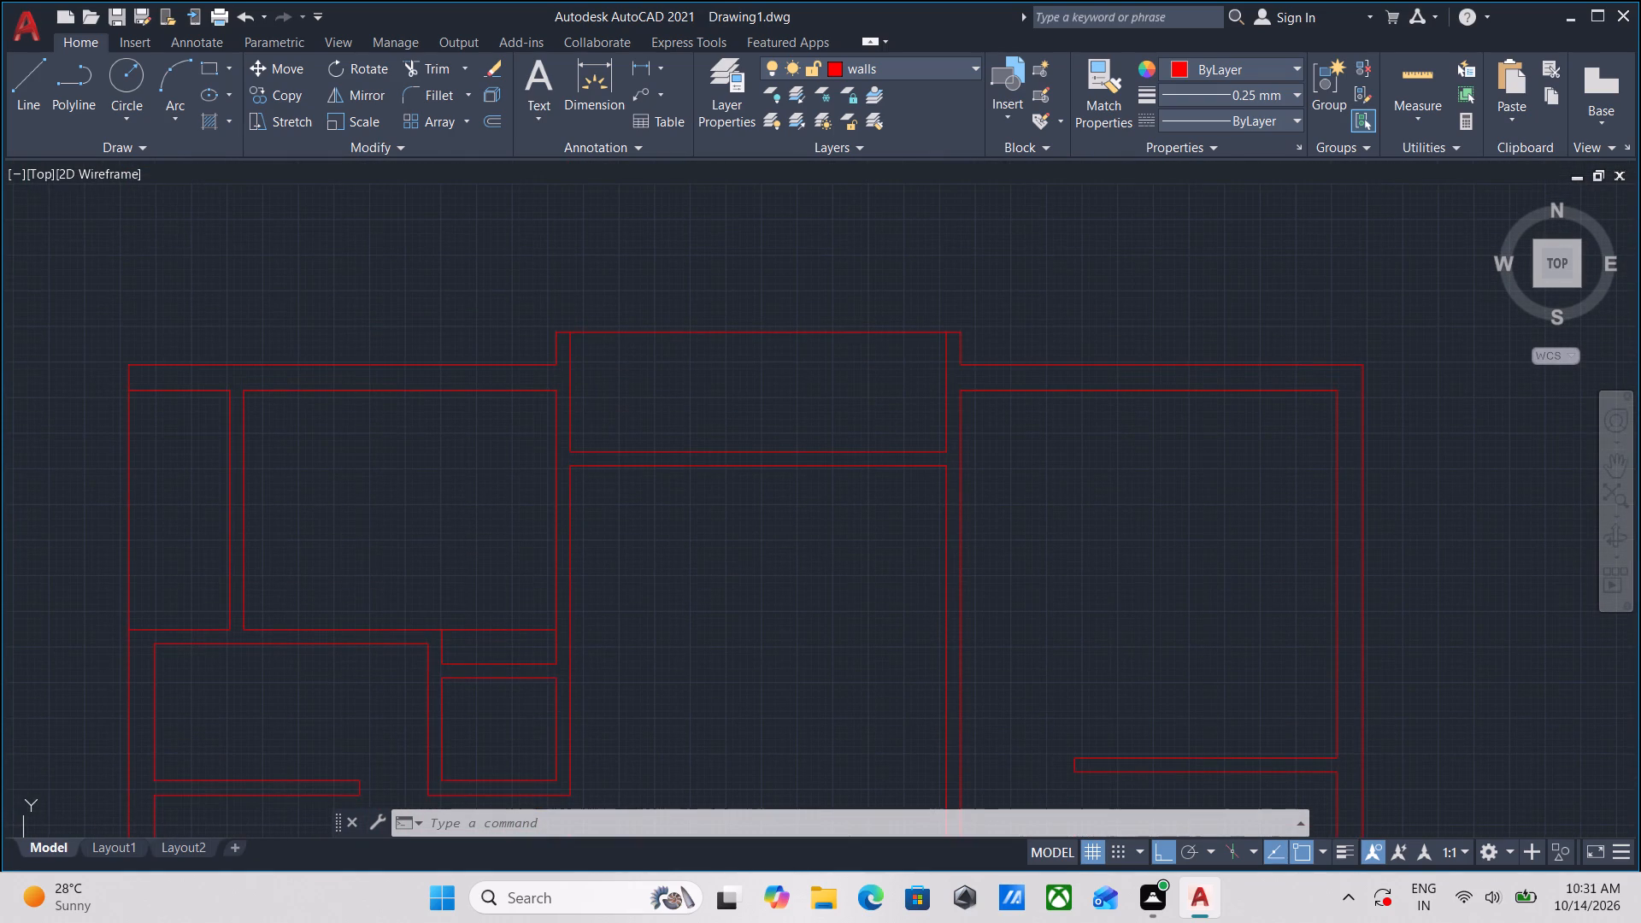
{"action": "key", "text": "l"}
{"action": "key", "text": "Return"}
{"action": "scroll", "coordinate": [756, 544], "scroll_direction": "up", "scroll_amount": 1}
{"action": "middle_click_drag", "start_coordinate": [753, 513], "coordinate": [759, 587]}
{"action": "middle_click_drag", "start_coordinate": [781, 550], "coordinate": [781, 636]}
{"action": "scroll", "coordinate": [781, 565], "scroll_direction": "up", "scroll_amount": 1}
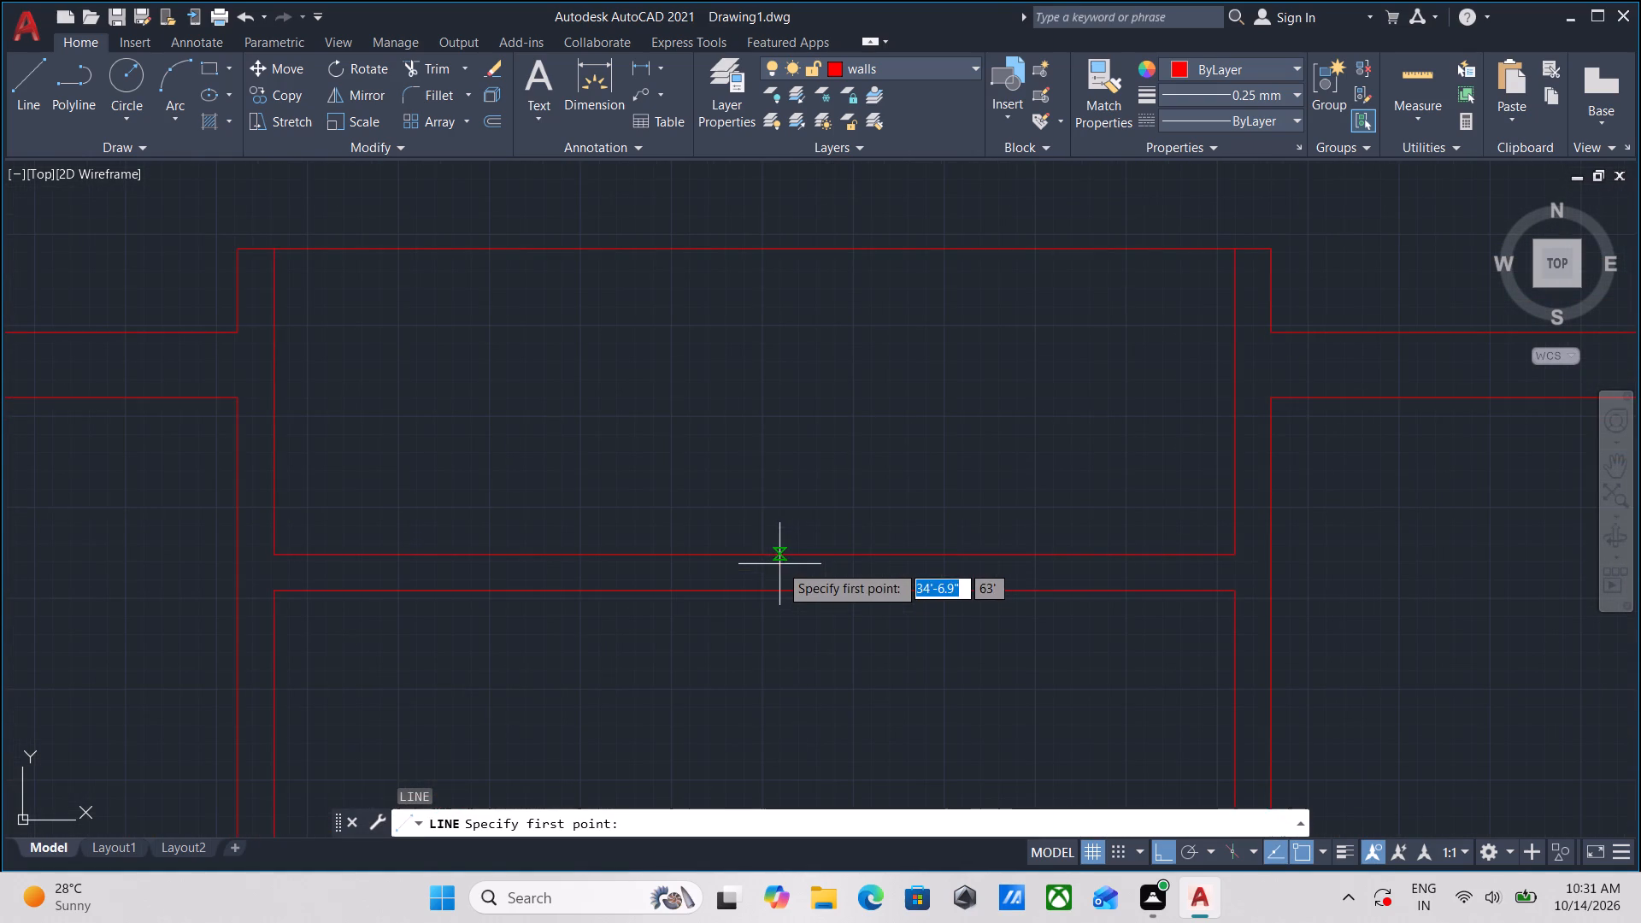
{"action": "left_click", "coordinate": [756, 550]}
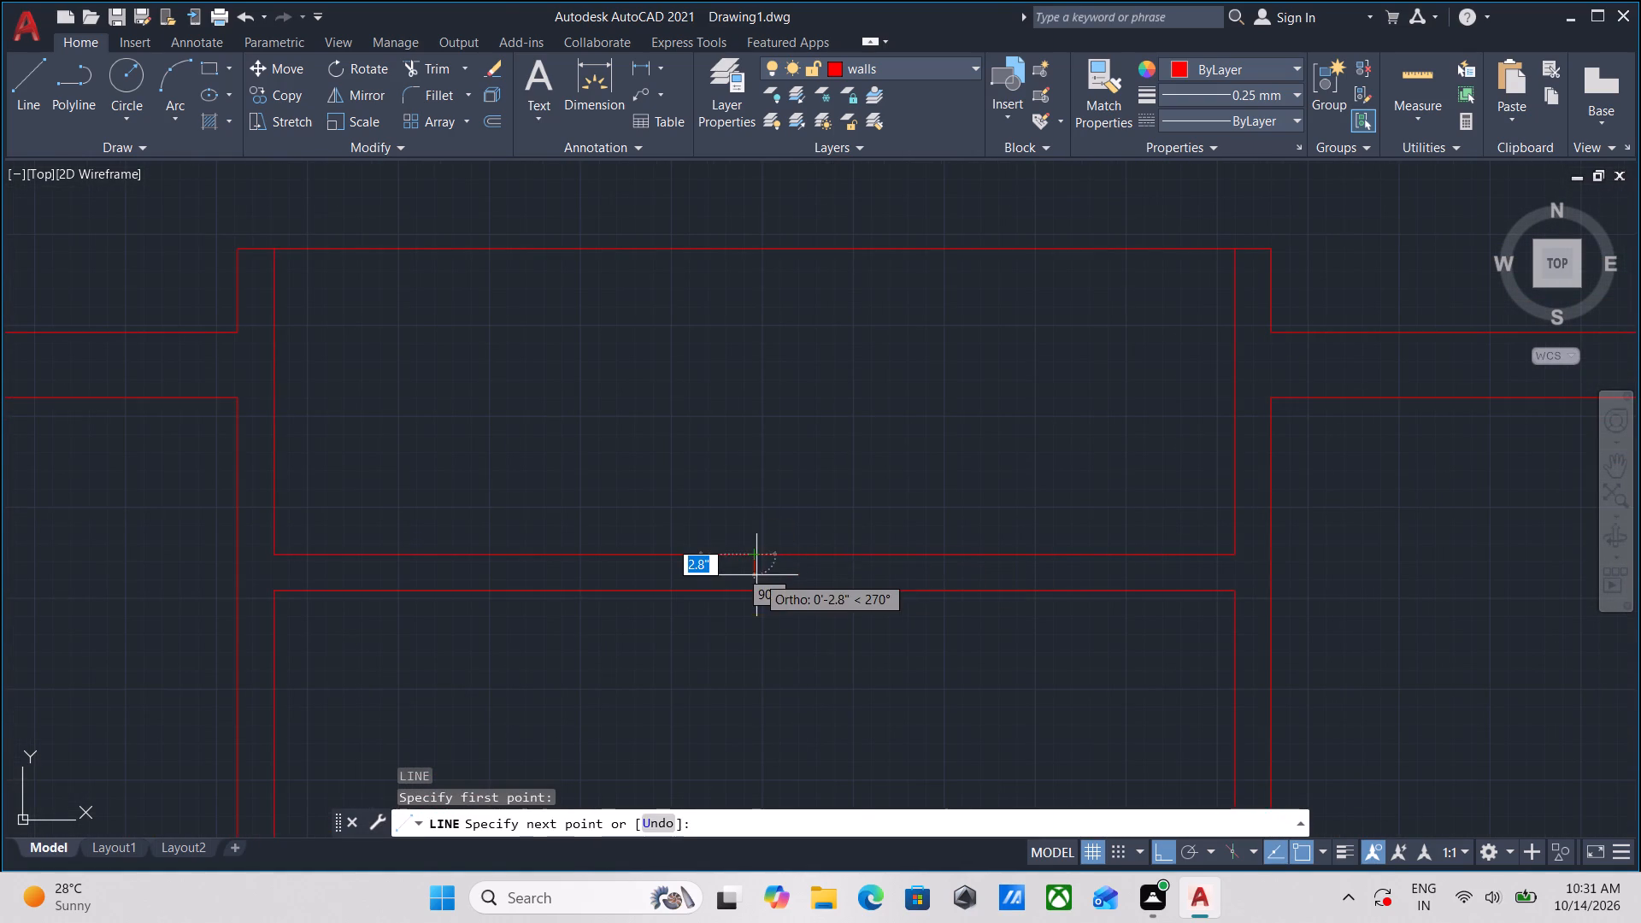
{"action": "scroll", "coordinate": [756, 575], "scroll_direction": "up", "scroll_amount": 3}
{"action": "left_click", "coordinate": [741, 648]}
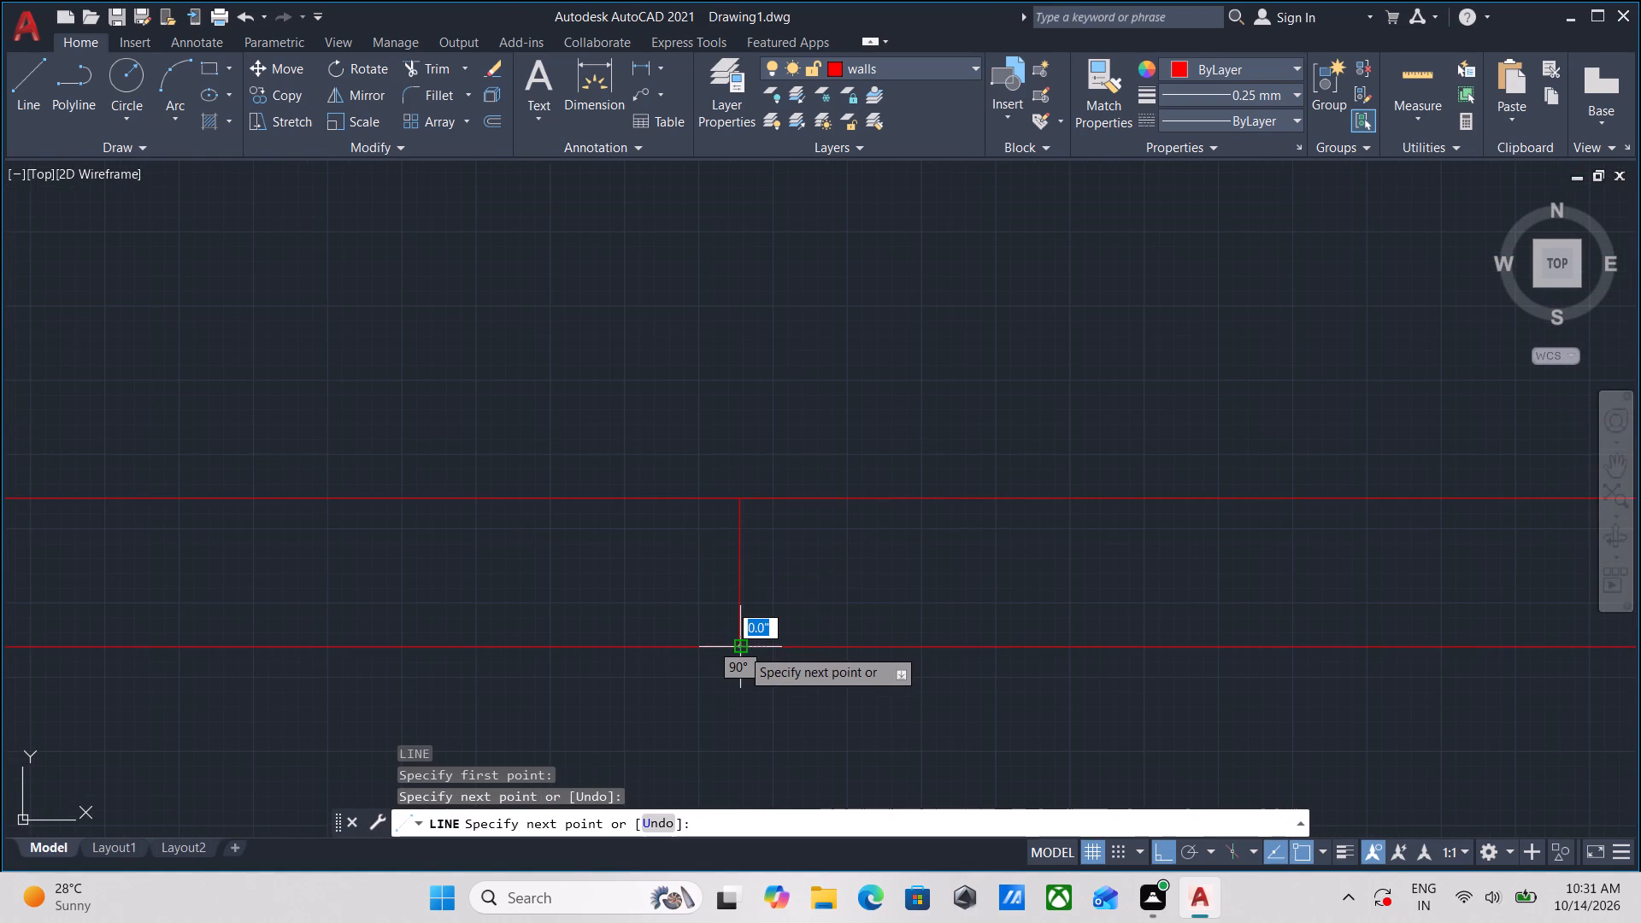
{"action": "key", "text": "Escape"}
Offset the new cross line in the wall south of the north bay by about 5.4" to the east.
{"action": "left_click_drag", "start_coordinate": [788, 581], "coordinate": [767, 565]}
{"action": "left_click", "coordinate": [583, 496]}
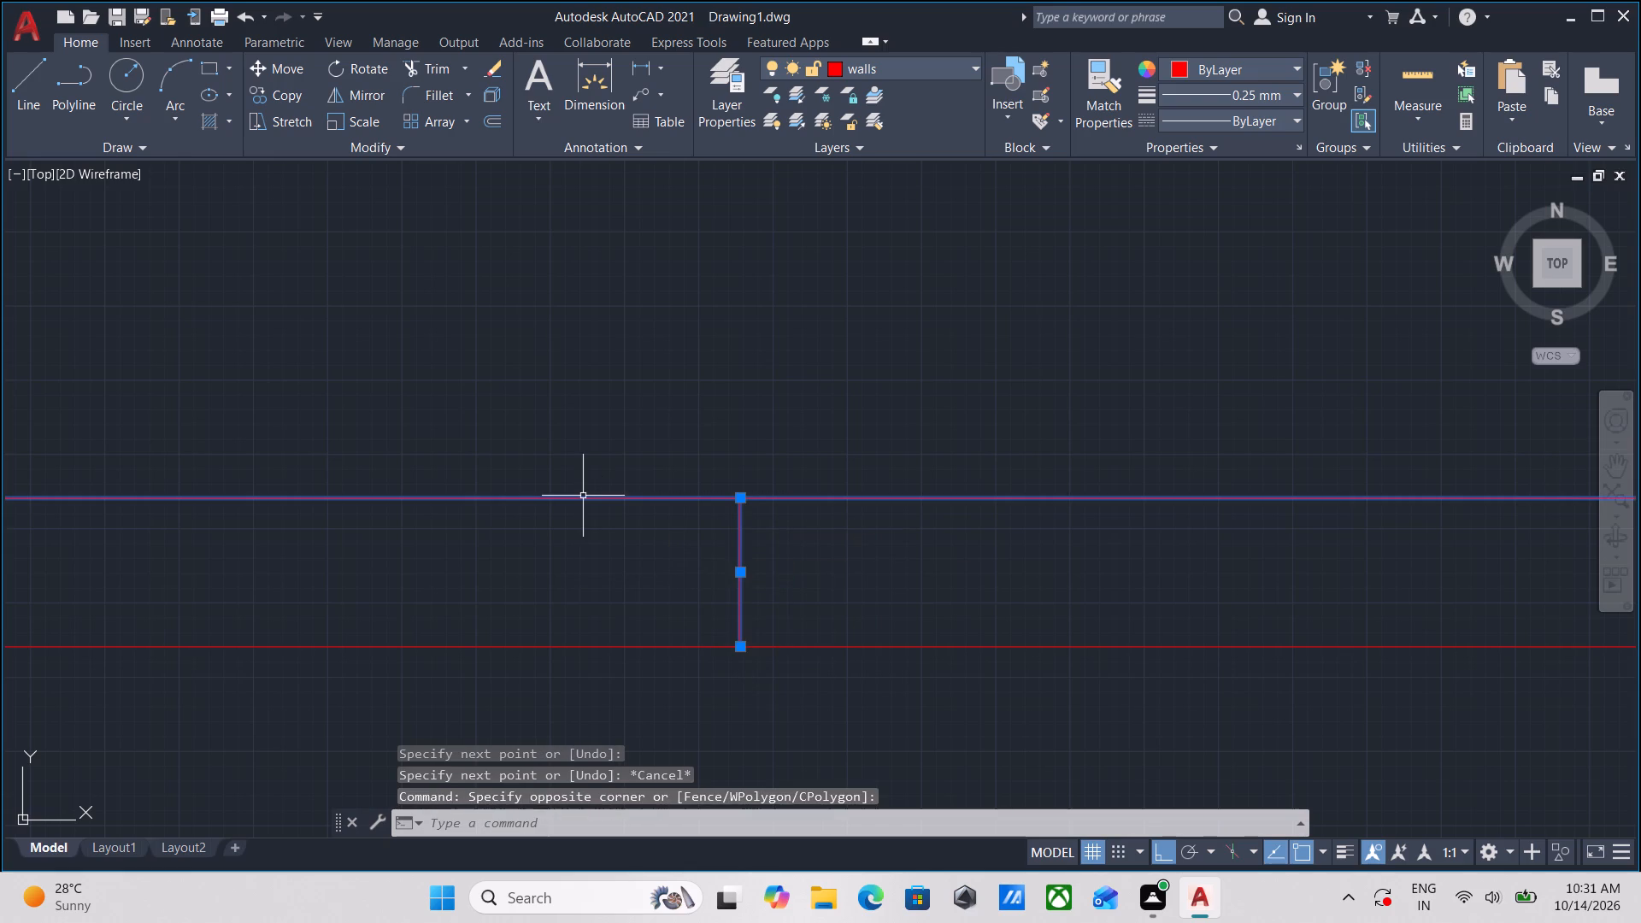
{"action": "key", "text": "Escape"}
{"action": "left_click_drag", "start_coordinate": [763, 589], "coordinate": [727, 583]}
{"action": "left_click", "coordinate": [659, 559]}
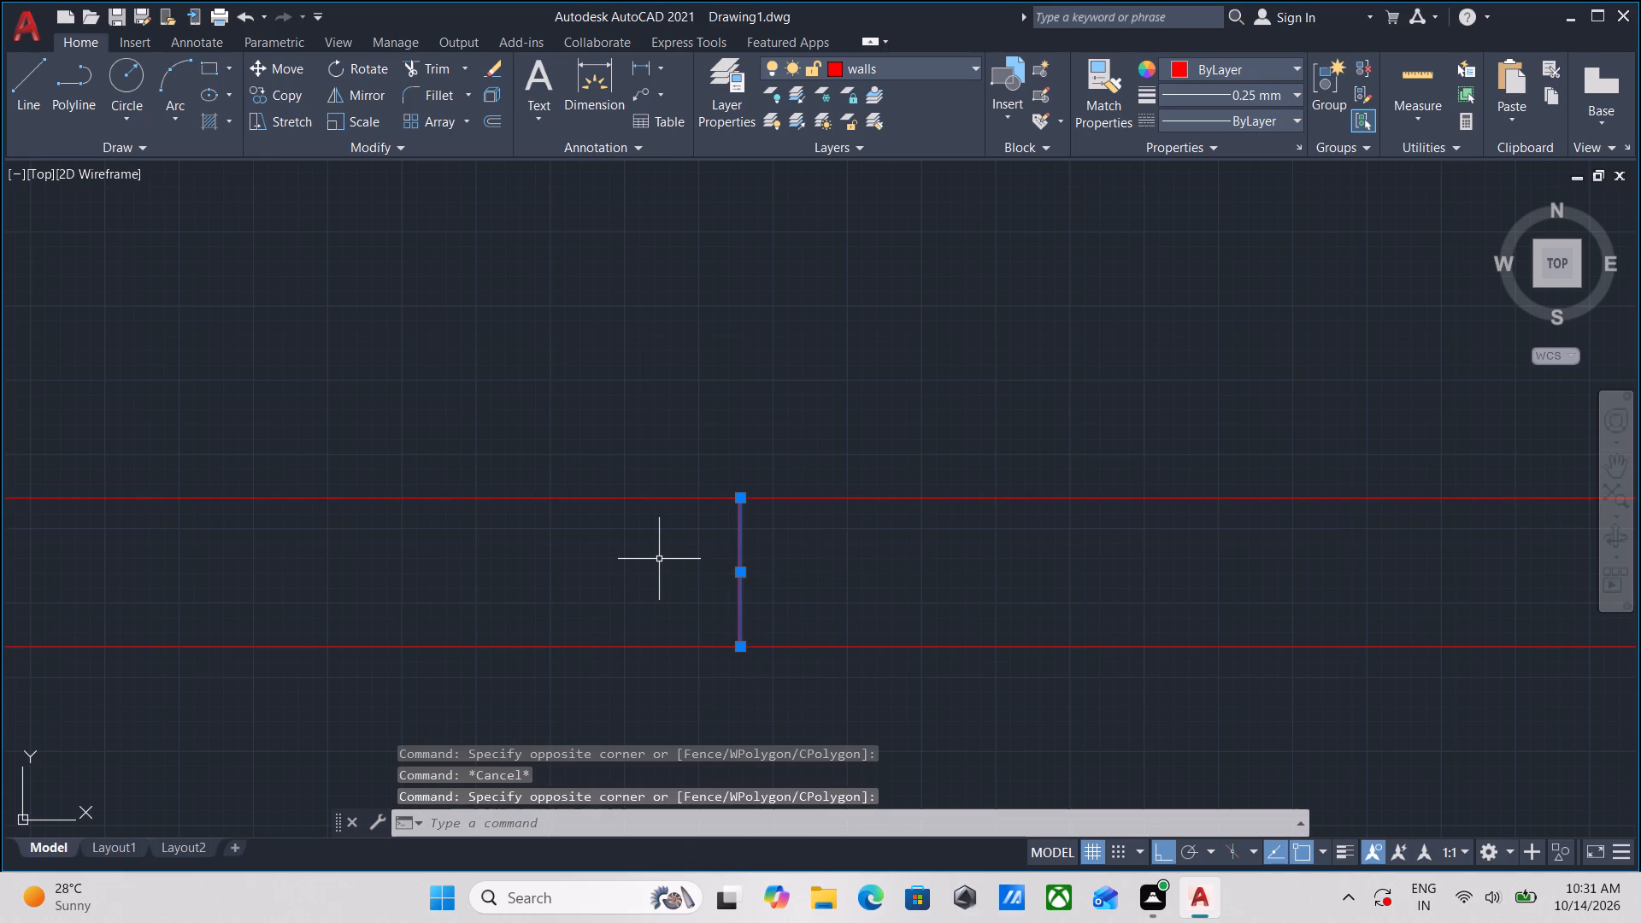
{"action": "key", "text": "o"}
{"action": "key", "text": "Return"}
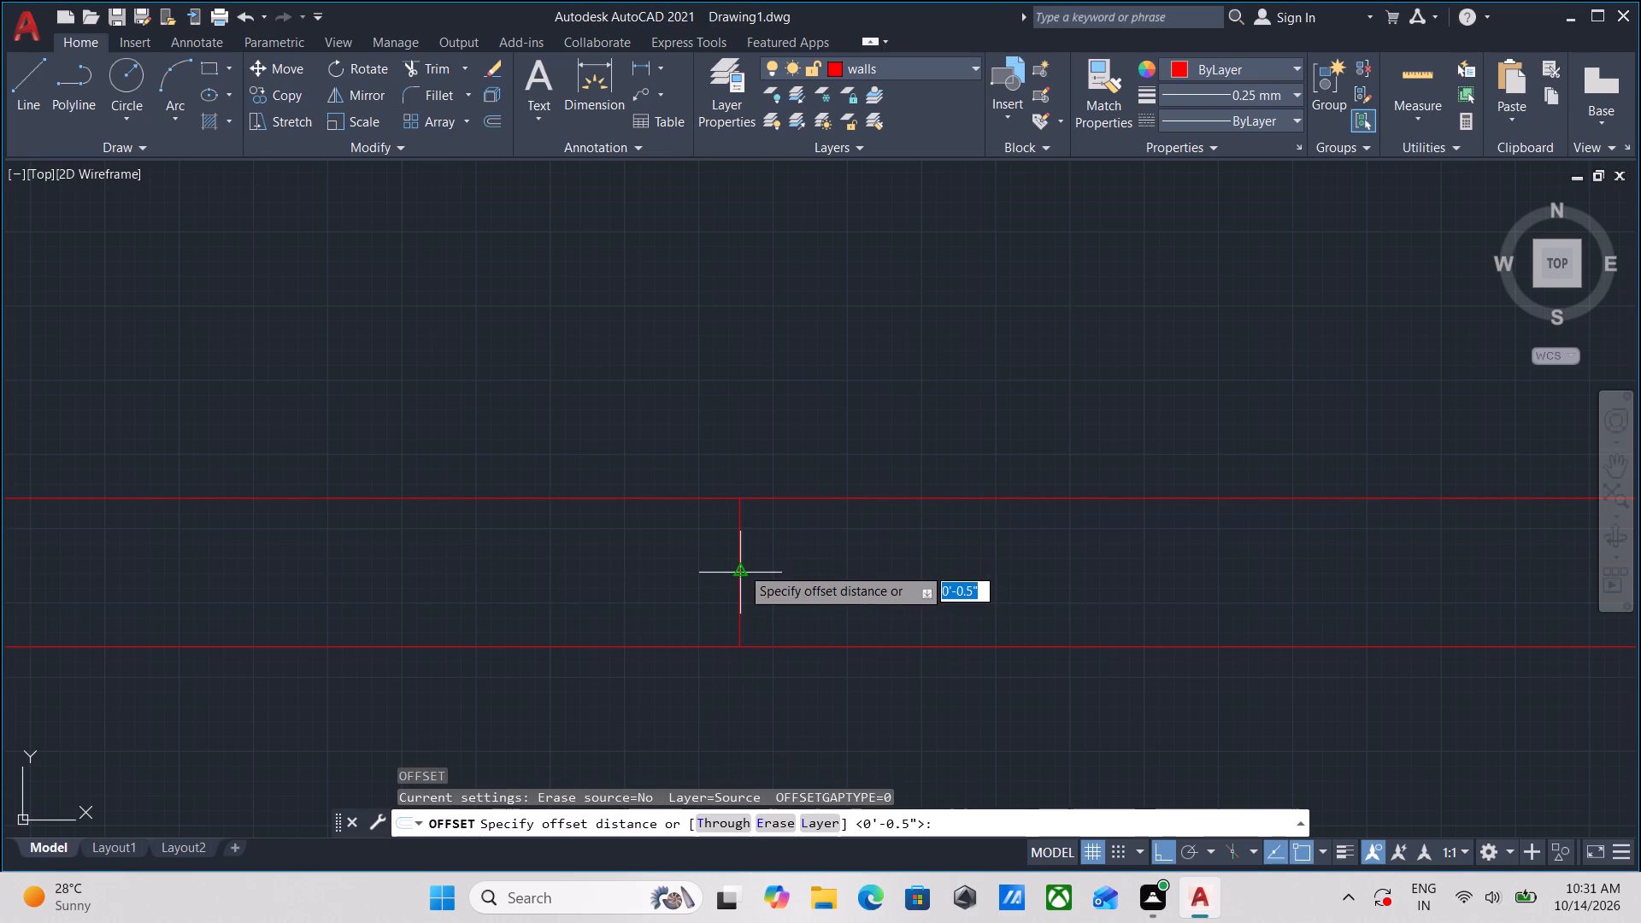
{"action": "left_click", "coordinate": [741, 567]}
{"action": "left_click", "coordinate": [902, 566]}
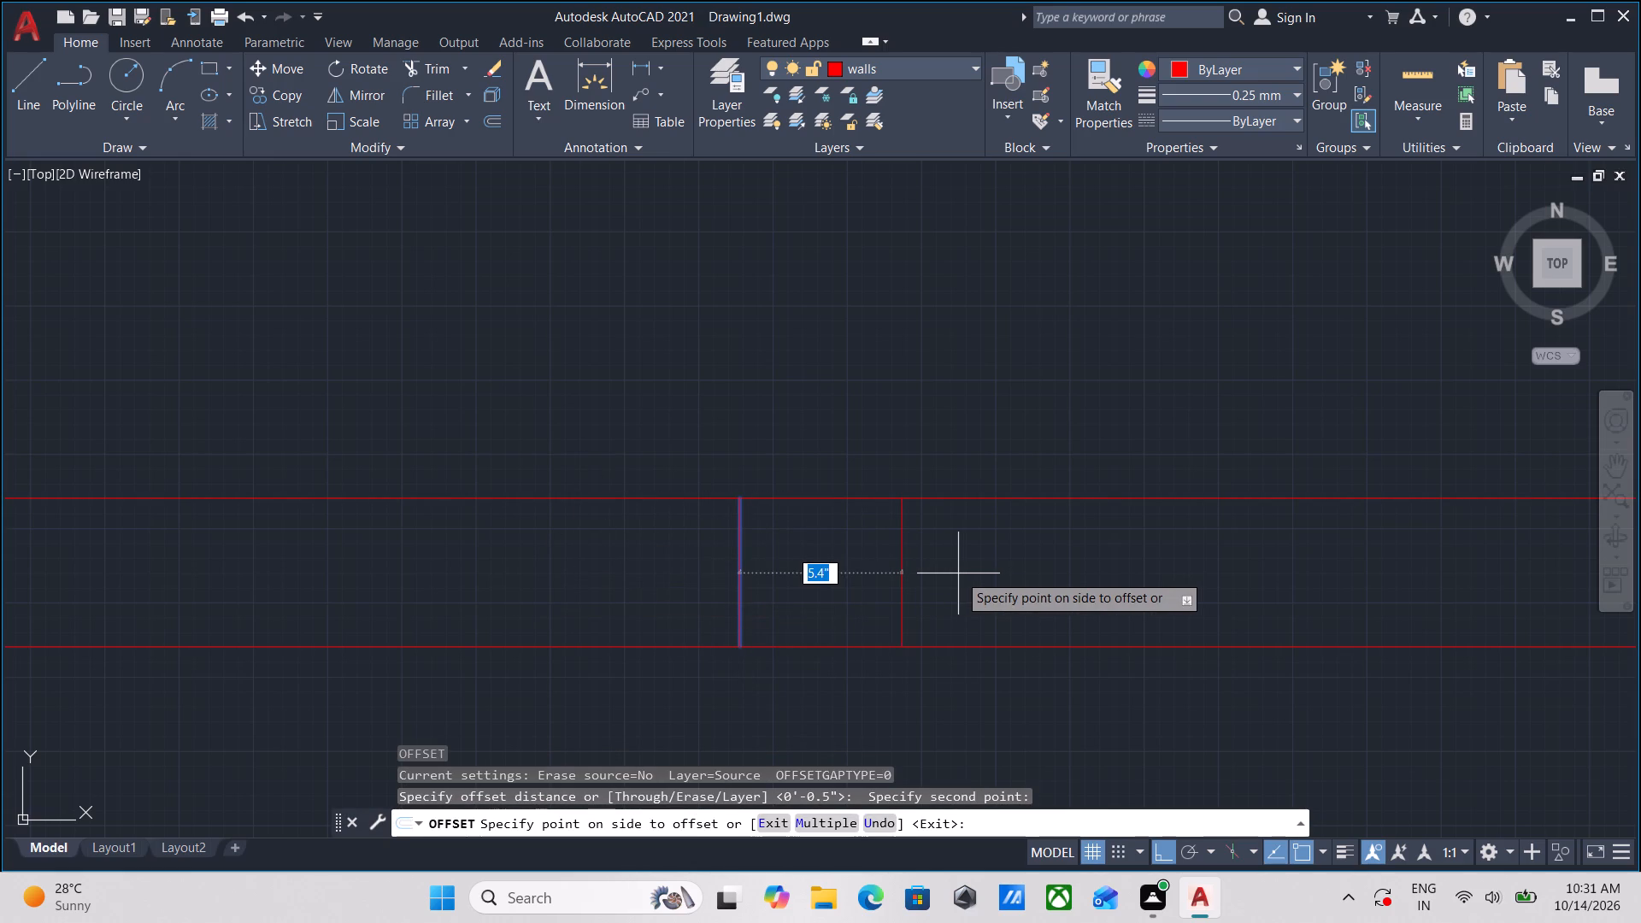
Offset the short vertical line across the north central wall by 2' to each side.
{"action": "type", "text": "2'"}
{"action": "key", "text": "Return"}
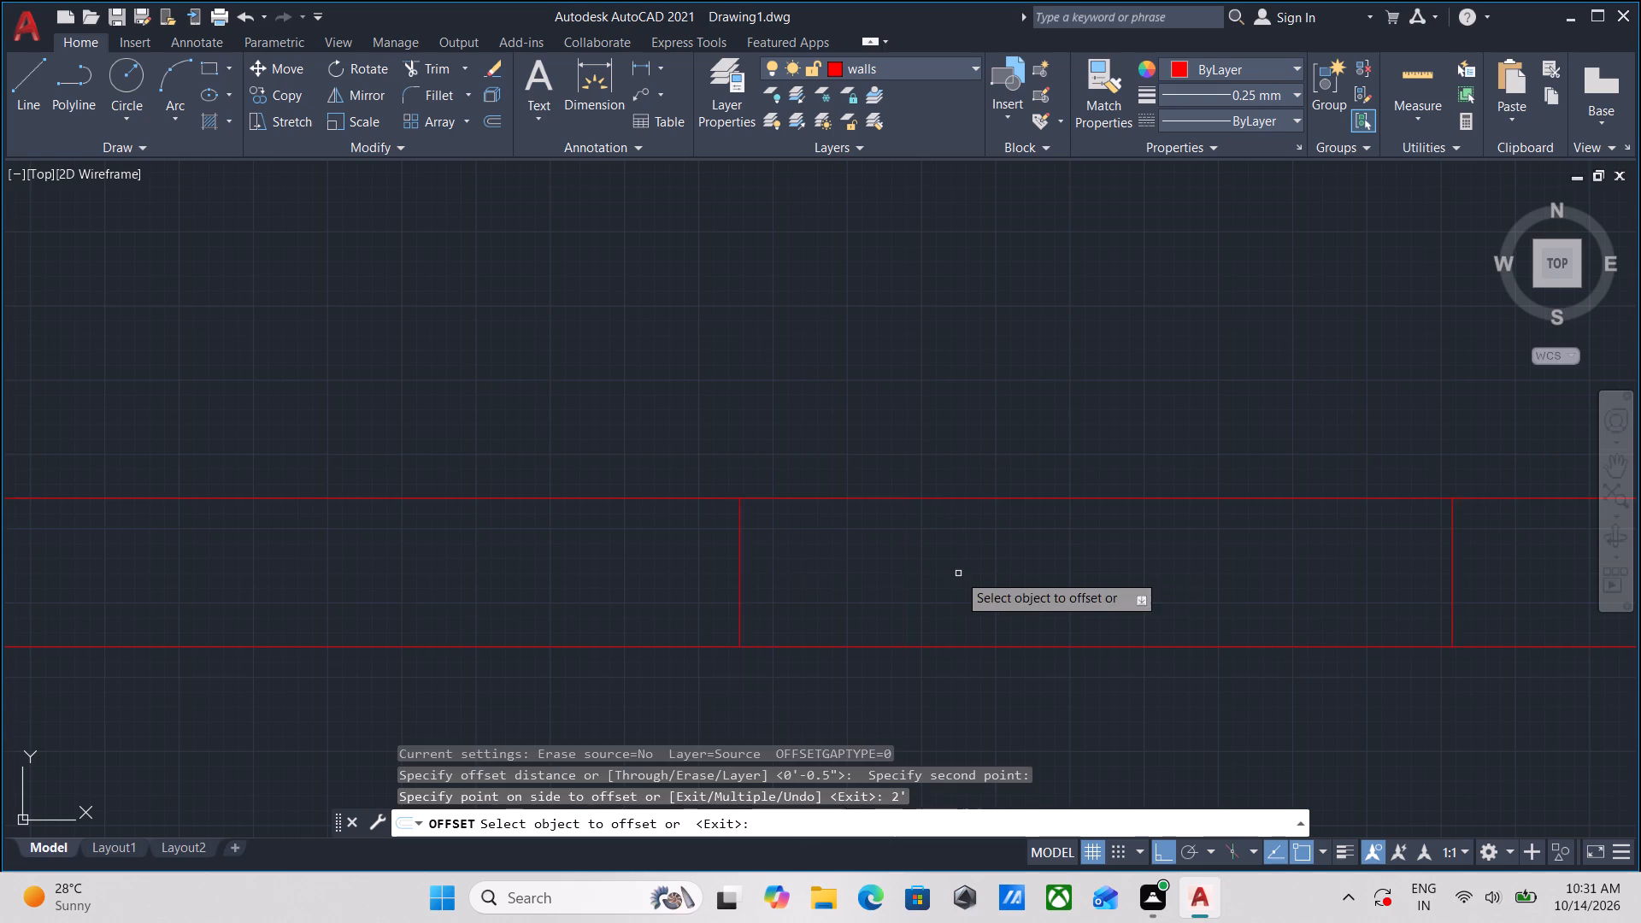
{"action": "scroll", "coordinate": [811, 585], "scroll_direction": "down", "scroll_amount": 1}
{"action": "middle_click_drag", "start_coordinate": [813, 585], "coordinate": [1014, 520]}
{"action": "left_click", "coordinate": [968, 516]}
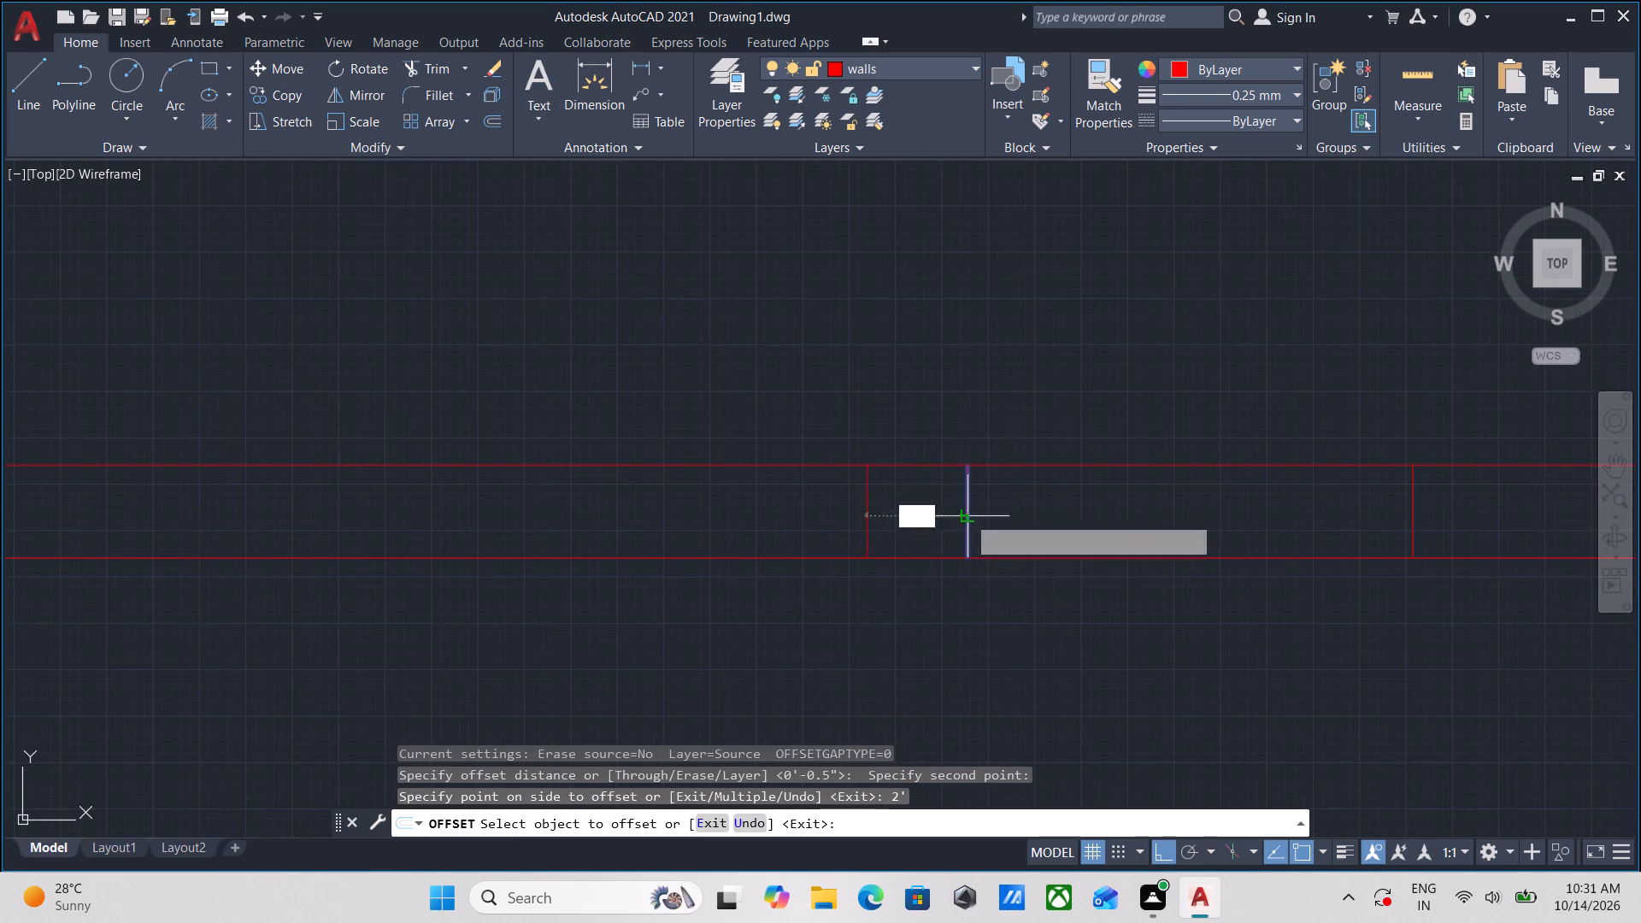
{"action": "type", "text": "2'"}
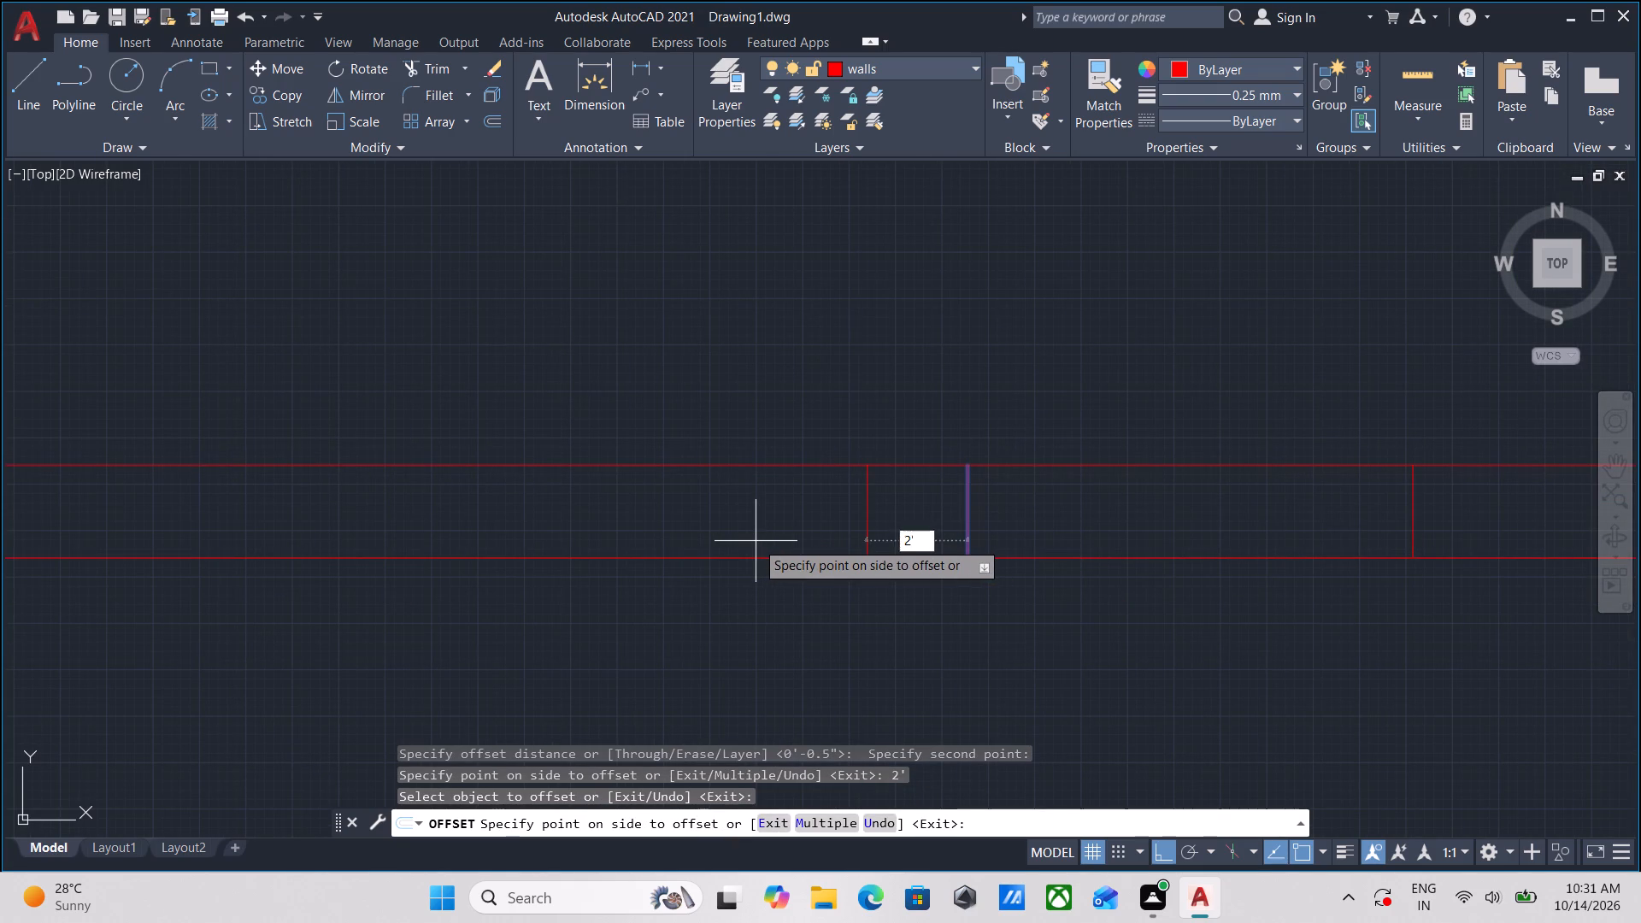
{"action": "key", "text": "Return"}
{"action": "key", "text": "Escape"}
Trim the wall lines between the two offset lines and remove the centre line to cut an opening in the north central wall.
{"action": "scroll", "coordinate": [807, 567], "scroll_direction": "down", "scroll_amount": 3}
{"action": "middle_click_drag", "start_coordinate": [856, 595], "coordinate": [809, 624]}
{"action": "scroll", "coordinate": [872, 623], "scroll_direction": "up", "scroll_amount": 1}
{"action": "middle_click_drag", "start_coordinate": [838, 619], "coordinate": [850, 642]}
{"action": "type", "text": "tr"}
{"action": "key", "text": "Return"}
{"action": "left_click", "coordinate": [850, 642]}
{"action": "left_click", "coordinate": [832, 449]}
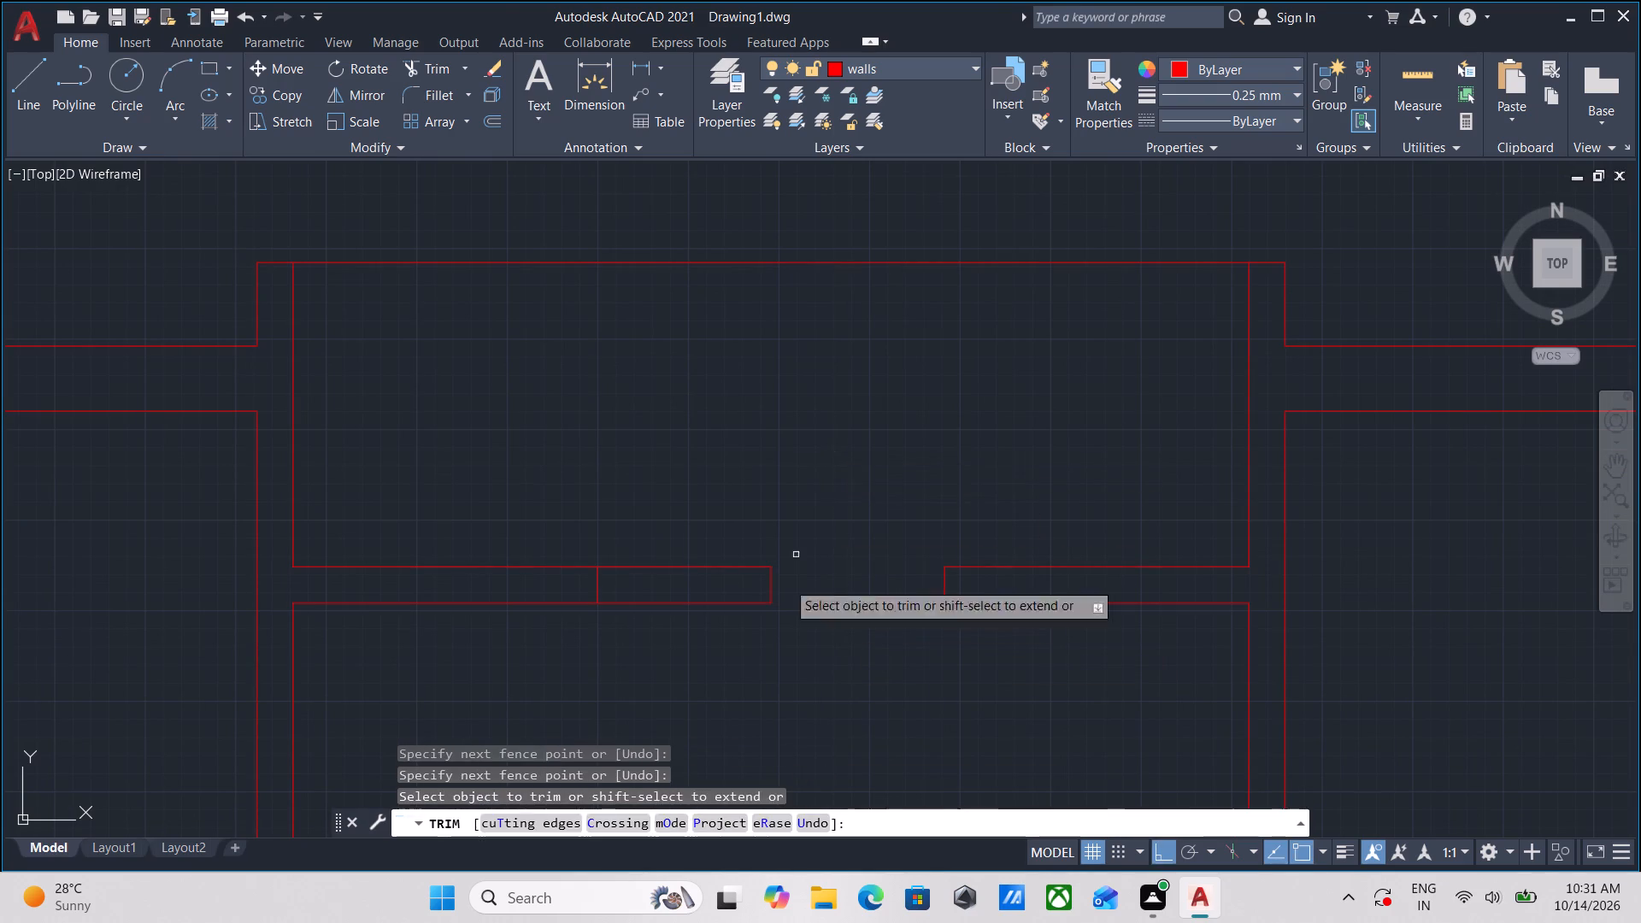
{"action": "left_click", "coordinate": [730, 661]}
{"action": "left_click", "coordinate": [719, 476]}
{"action": "left_click_drag", "start_coordinate": [820, 583], "coordinate": [795, 587]}
{"action": "left_click", "coordinate": [699, 597]}
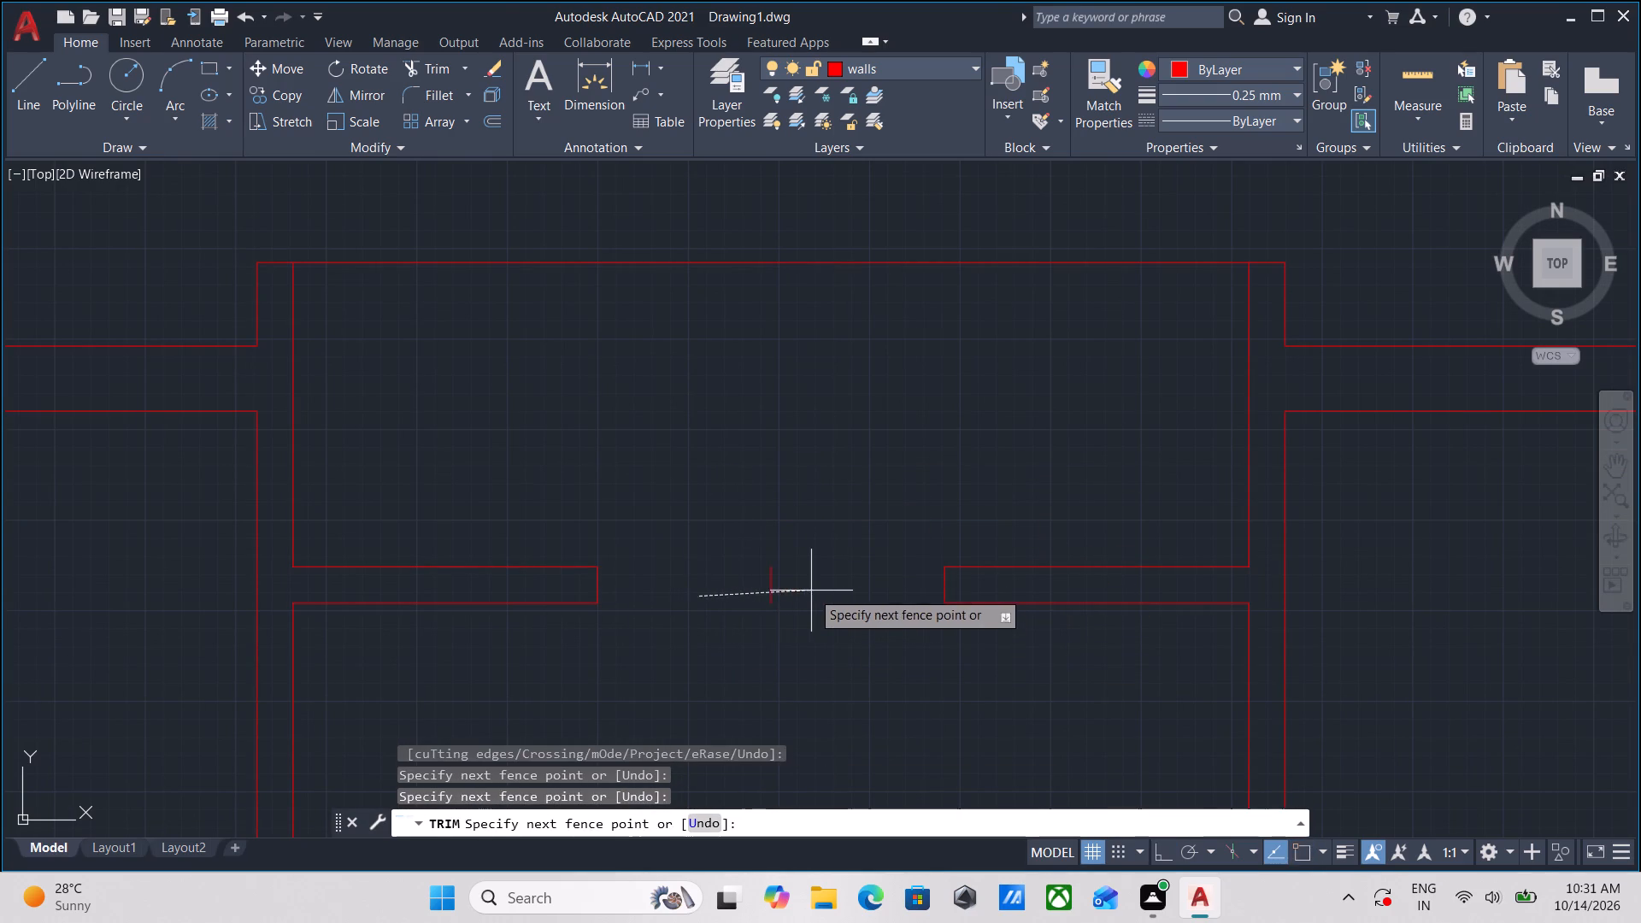
{"action": "left_click", "coordinate": [815, 589]}
{"action": "scroll", "coordinate": [815, 589], "scroll_direction": "down", "scroll_amount": 4}
{"action": "middle_click_drag", "start_coordinate": [799, 632], "coordinate": [844, 517]}
{"action": "scroll", "coordinate": [845, 537], "scroll_direction": "down", "scroll_amount": 2}
{"action": "middle_click_drag", "start_coordinate": [845, 552], "coordinate": [844, 479]}
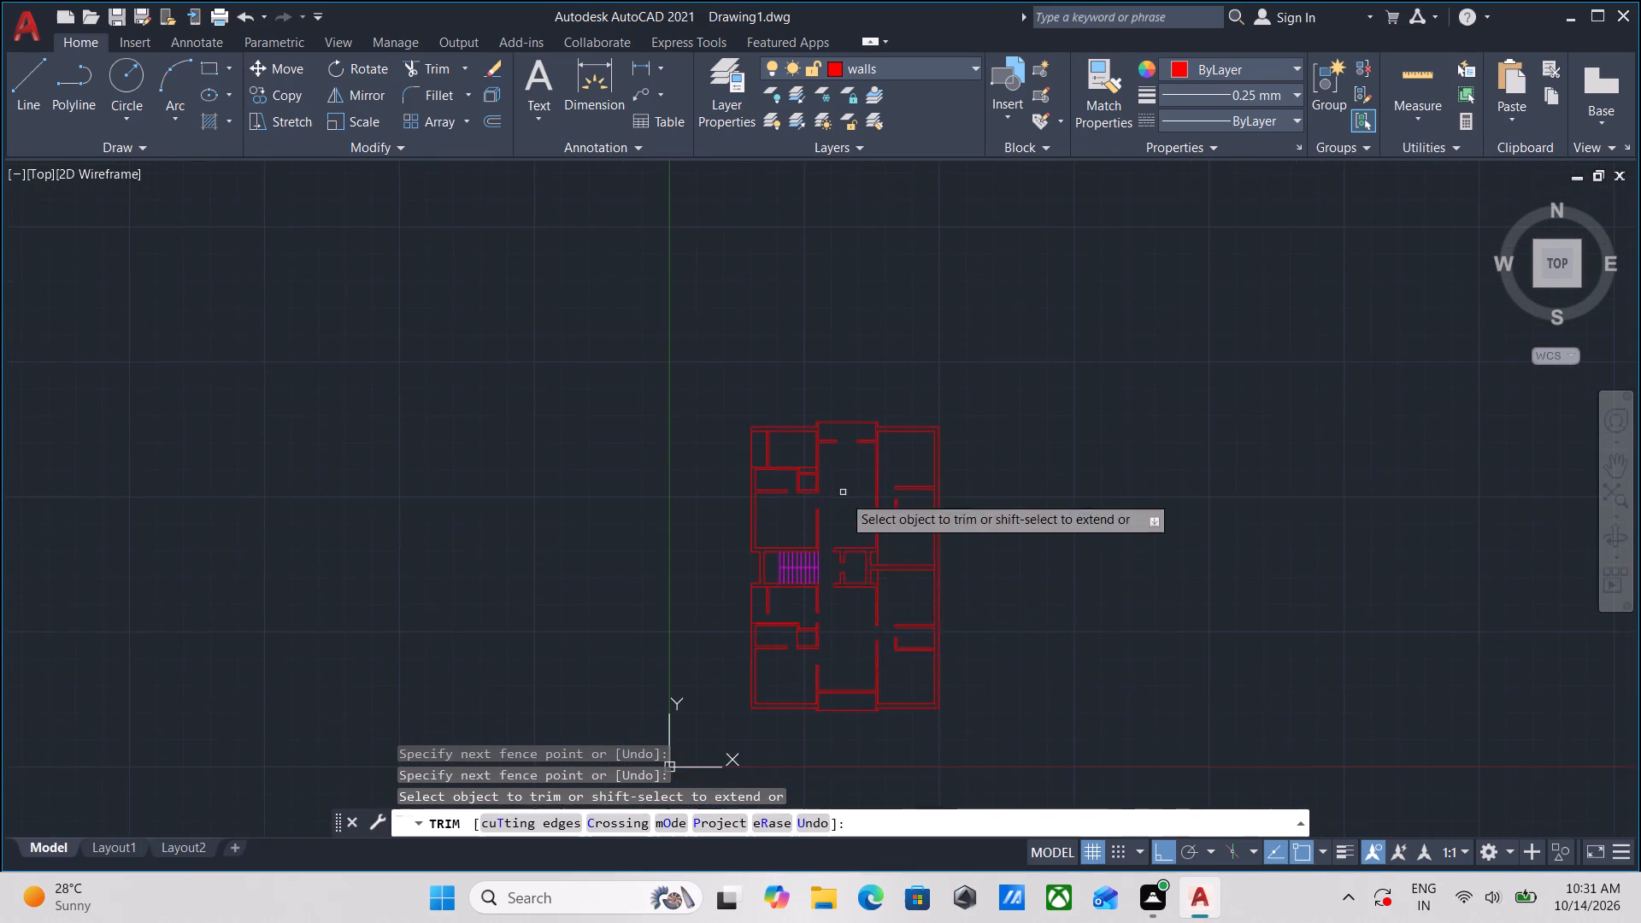
{"action": "key", "text": "Escape"}
Draw a vertical line across the south central wall, from the midpoint of its lower face to its upper face.
{"action": "scroll", "coordinate": [844, 701], "scroll_direction": "up", "scroll_amount": 5}
{"action": "middle_click_drag", "start_coordinate": [838, 697], "coordinate": [813, 716]}
{"action": "scroll", "coordinate": [821, 709], "scroll_direction": "up", "scroll_amount": 1}
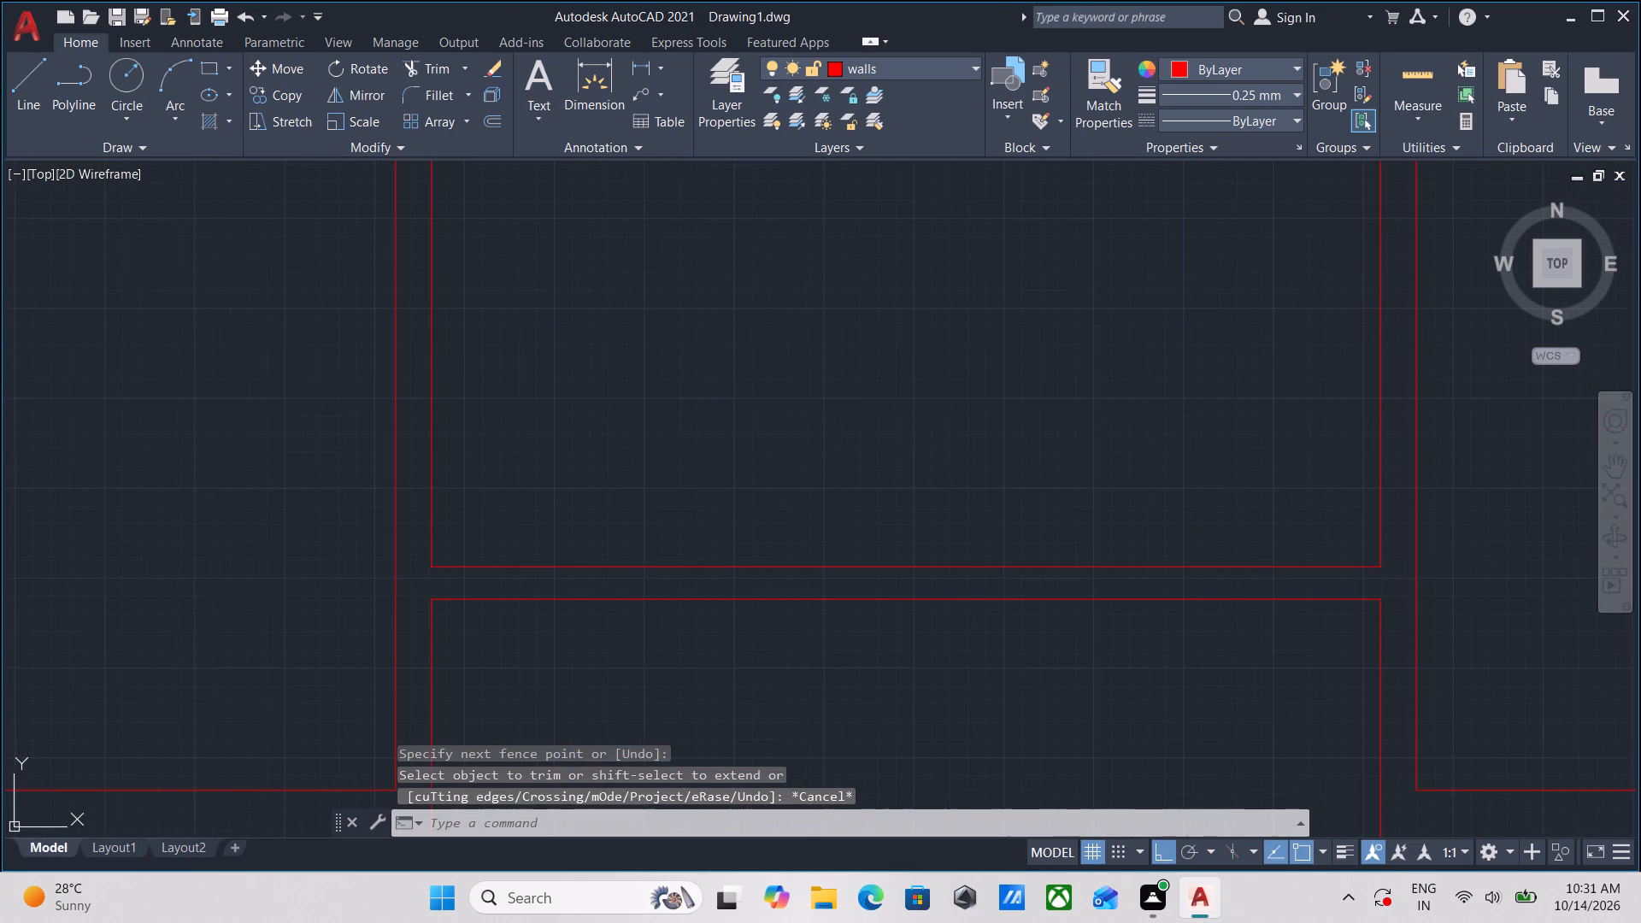
{"action": "key", "text": "l"}
{"action": "key", "text": "Return"}
{"action": "scroll", "coordinate": [894, 610], "scroll_direction": "up", "scroll_amount": 2}
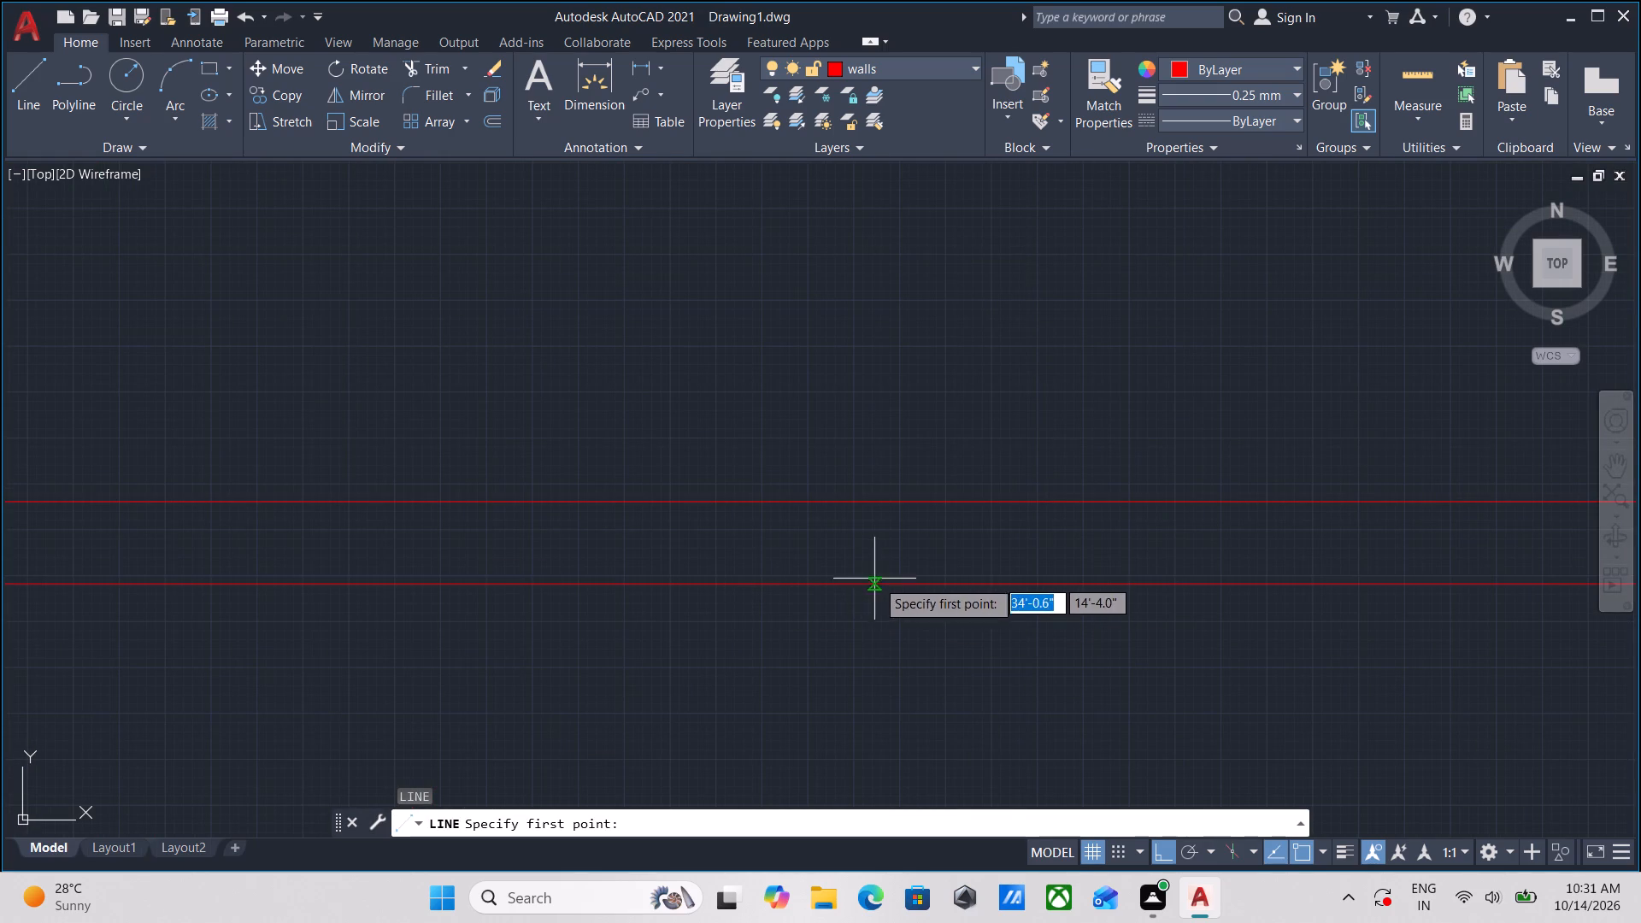
{"action": "left_click", "coordinate": [922, 579]}
{"action": "left_click", "coordinate": [929, 497]}
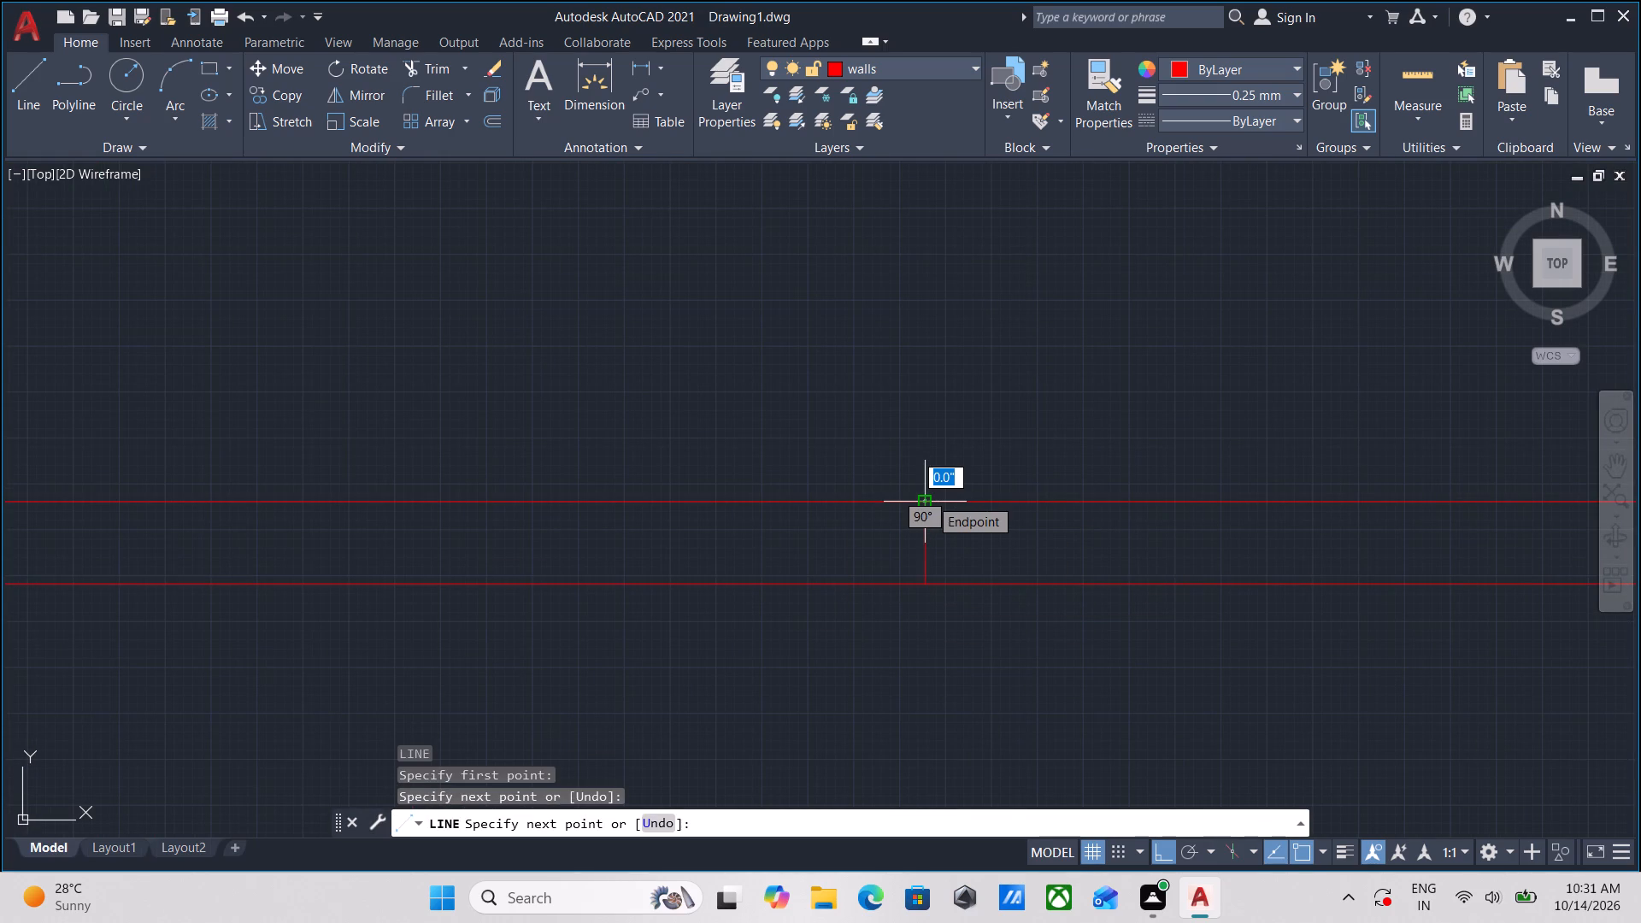
{"action": "key", "text": "Escape"}
Offset the new vertical line across the south central wall by 2' to each side.
{"action": "left_click_drag", "start_coordinate": [960, 545], "coordinate": [949, 545]}
{"action": "left_click", "coordinate": [857, 539]}
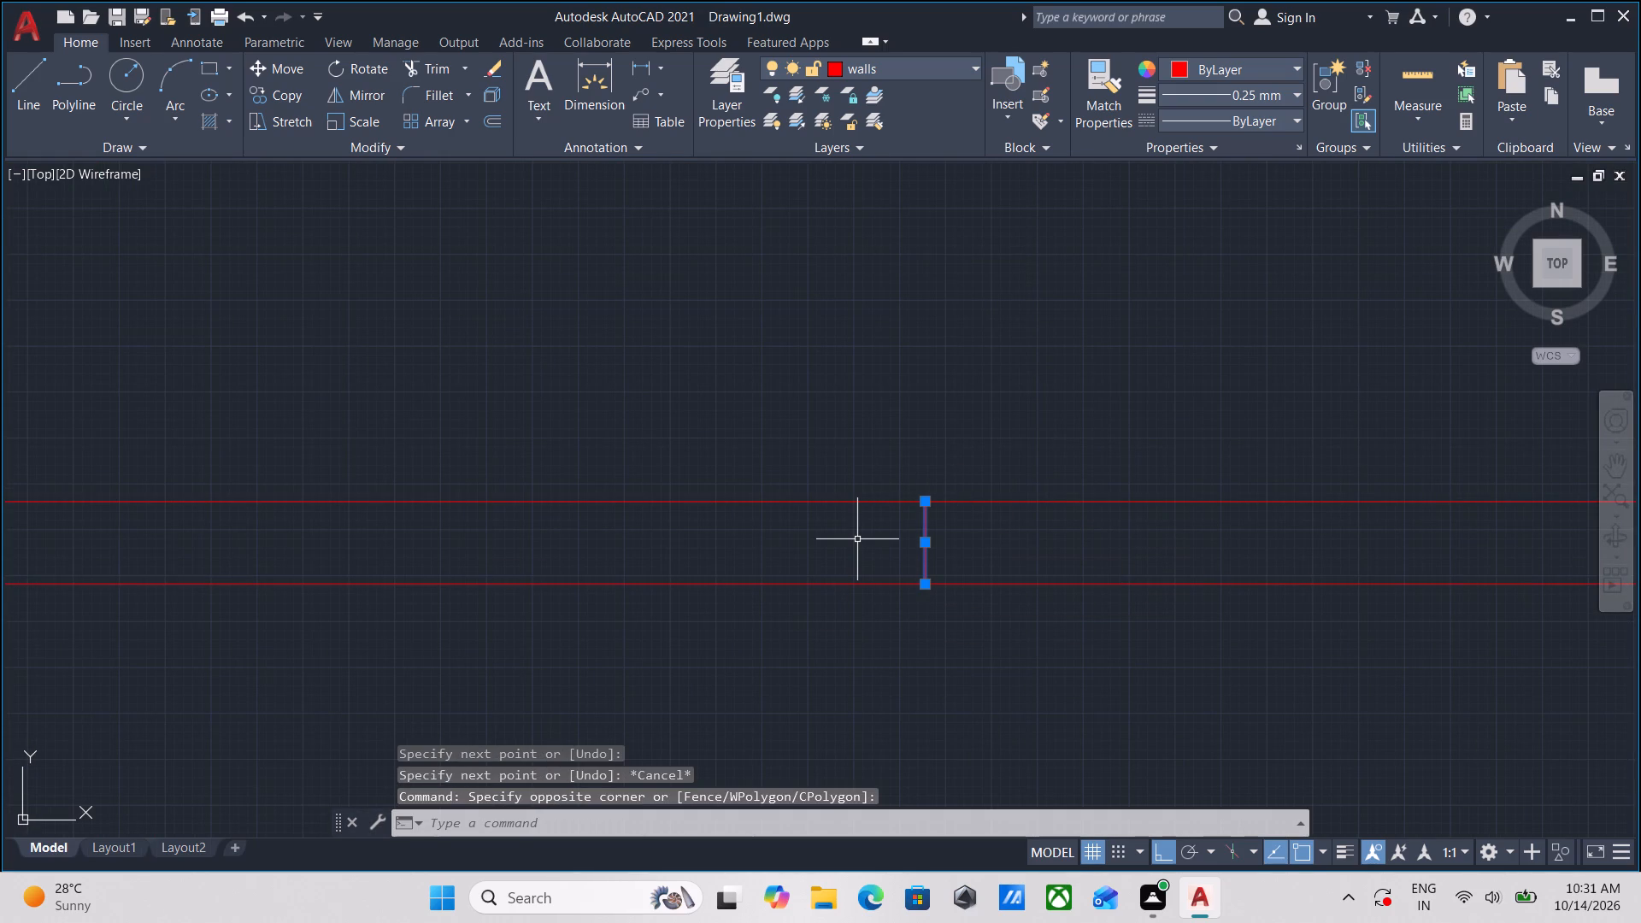
{"action": "key", "text": "o"}
{"action": "key", "text": "Return"}
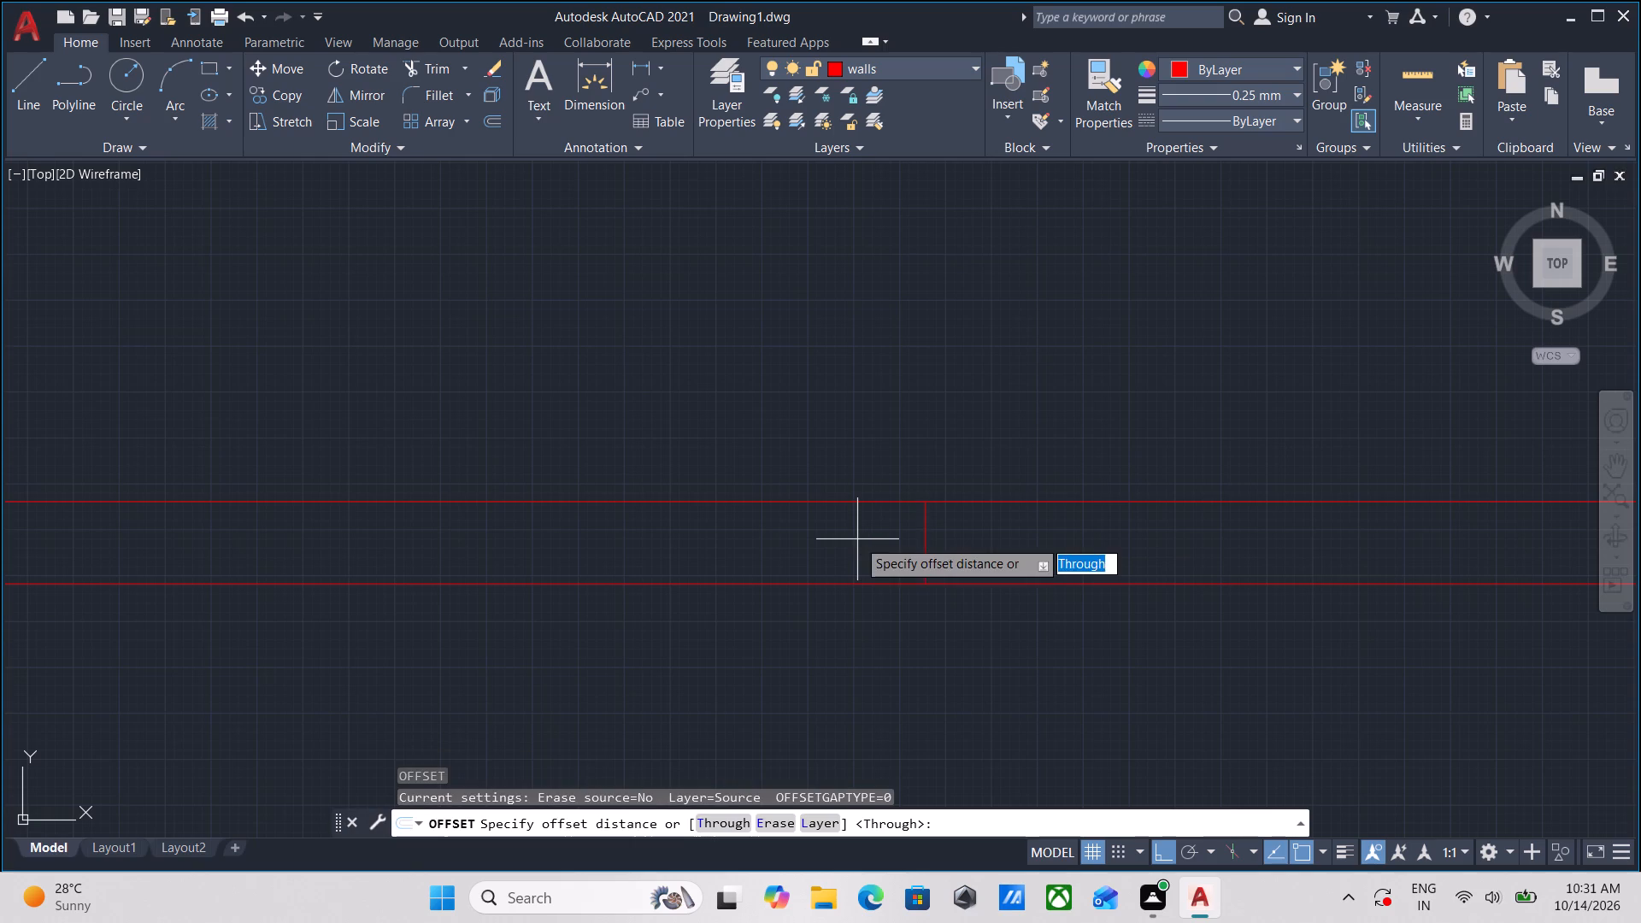
{"action": "left_click", "coordinate": [925, 538]}
{"action": "left_click", "coordinate": [800, 549]}
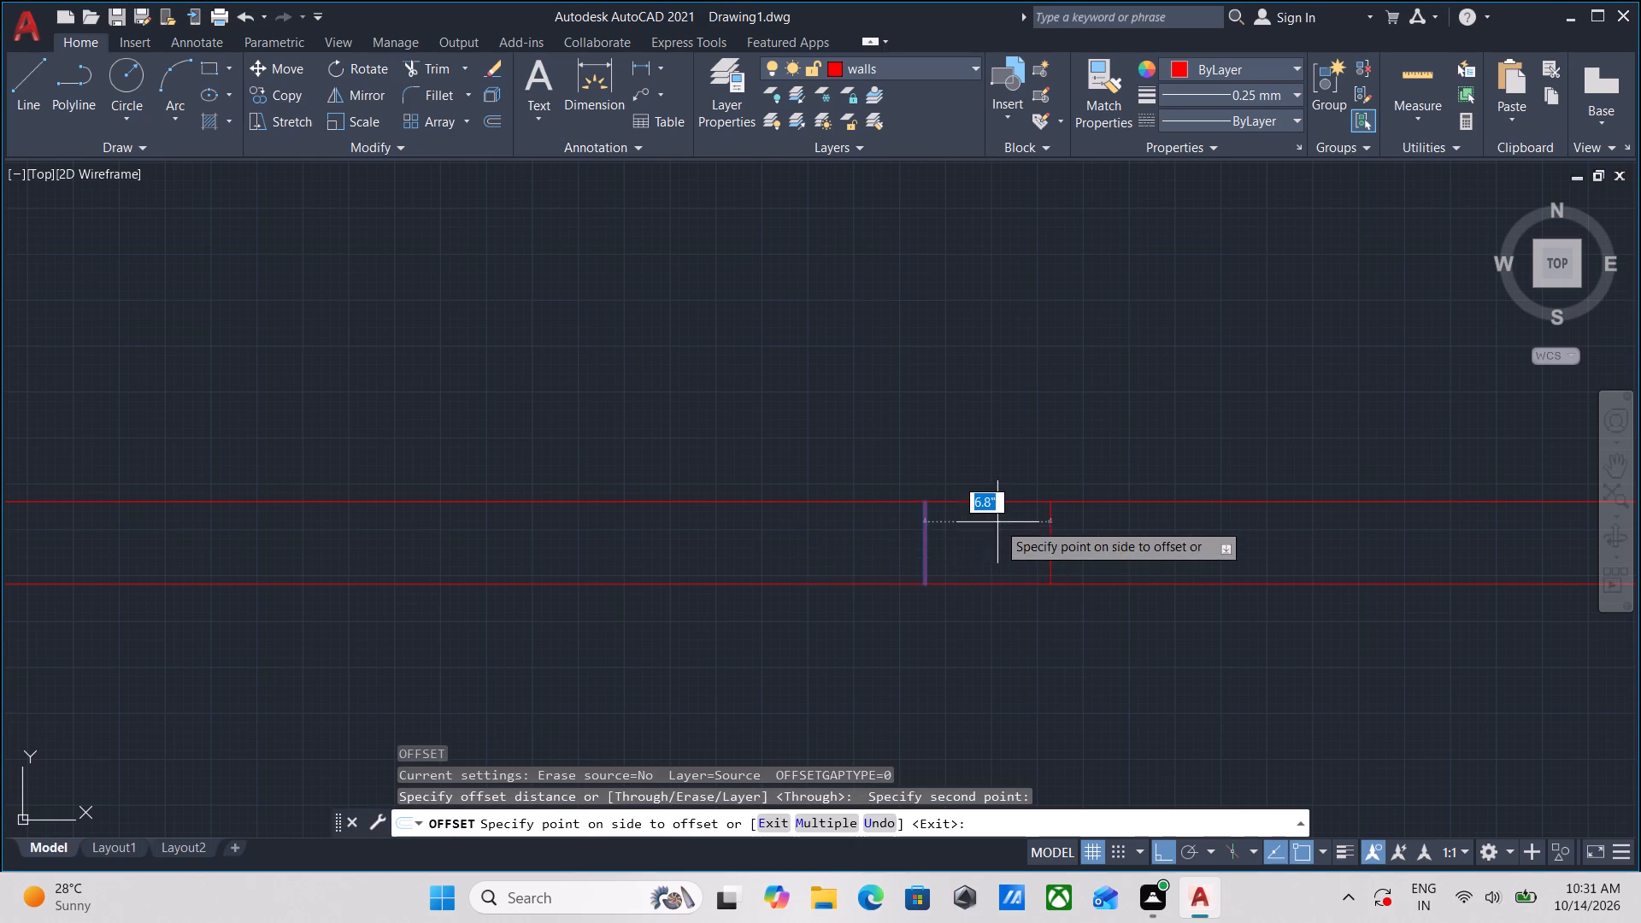
{"action": "type", "text": "2'"}
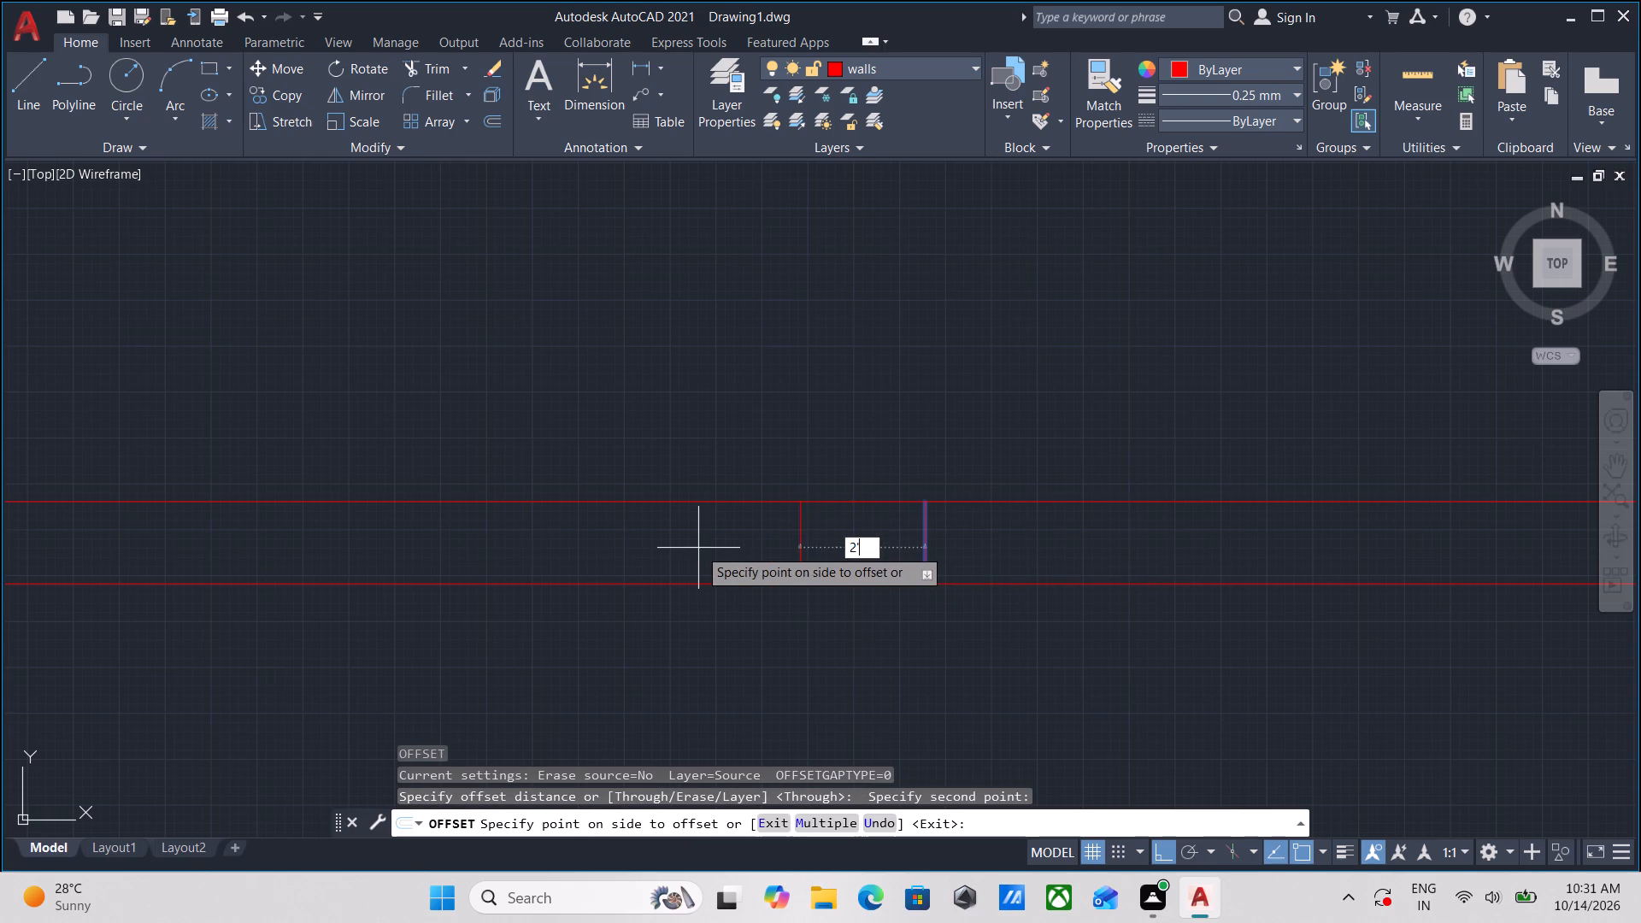
{"action": "key", "text": "Return"}
{"action": "left_click", "coordinate": [924, 531]}
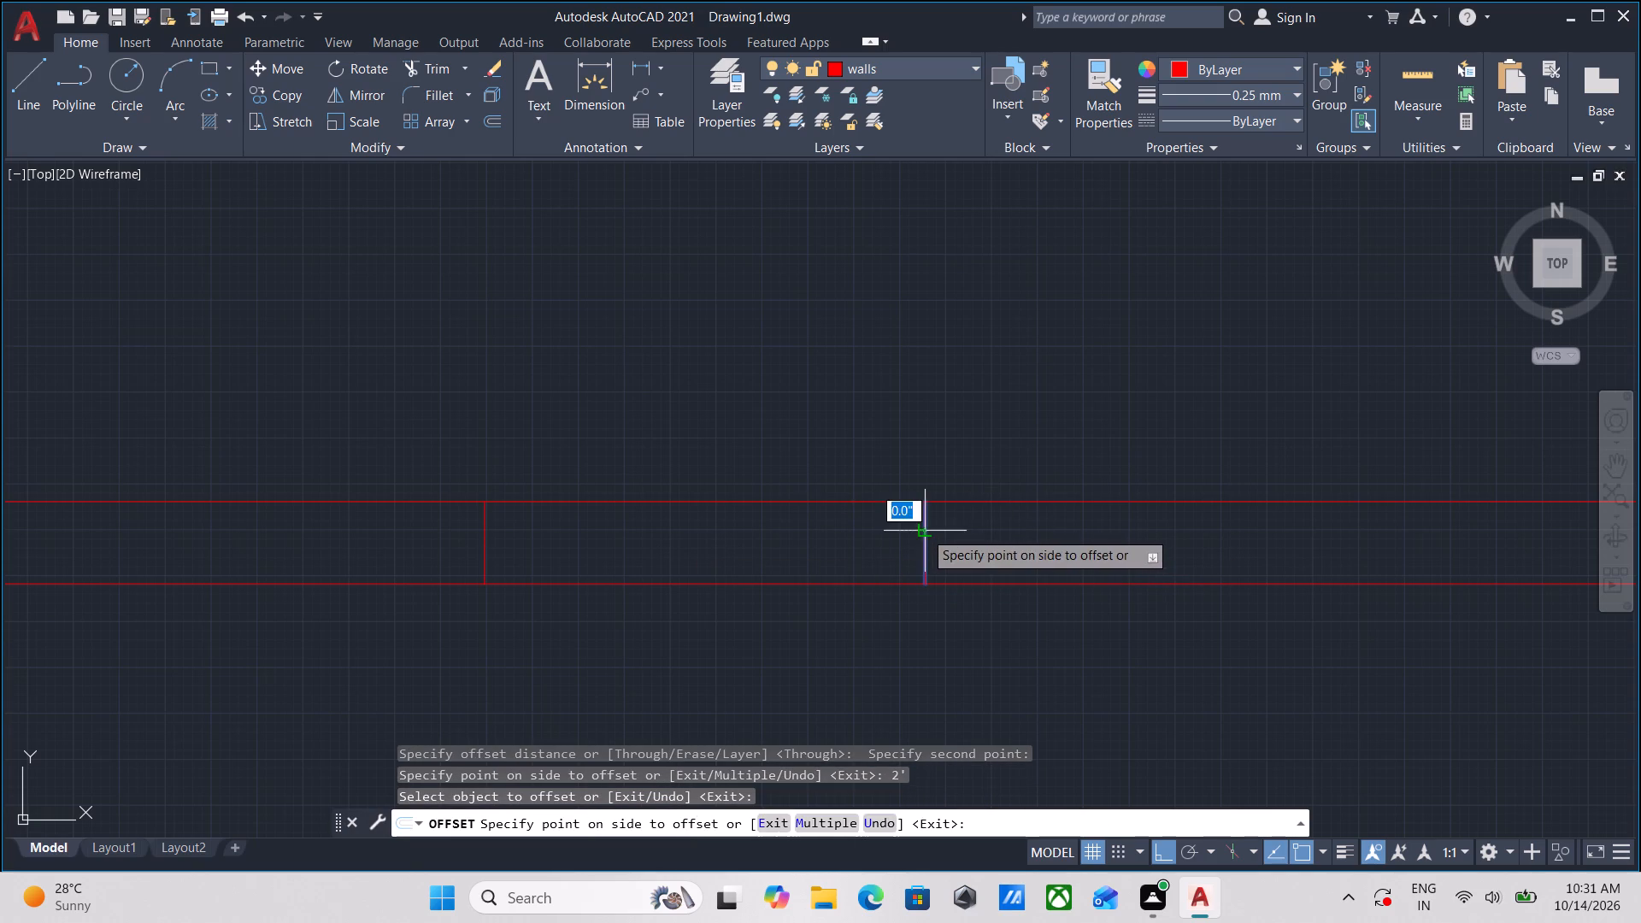
{"action": "type", "text": "2'"}
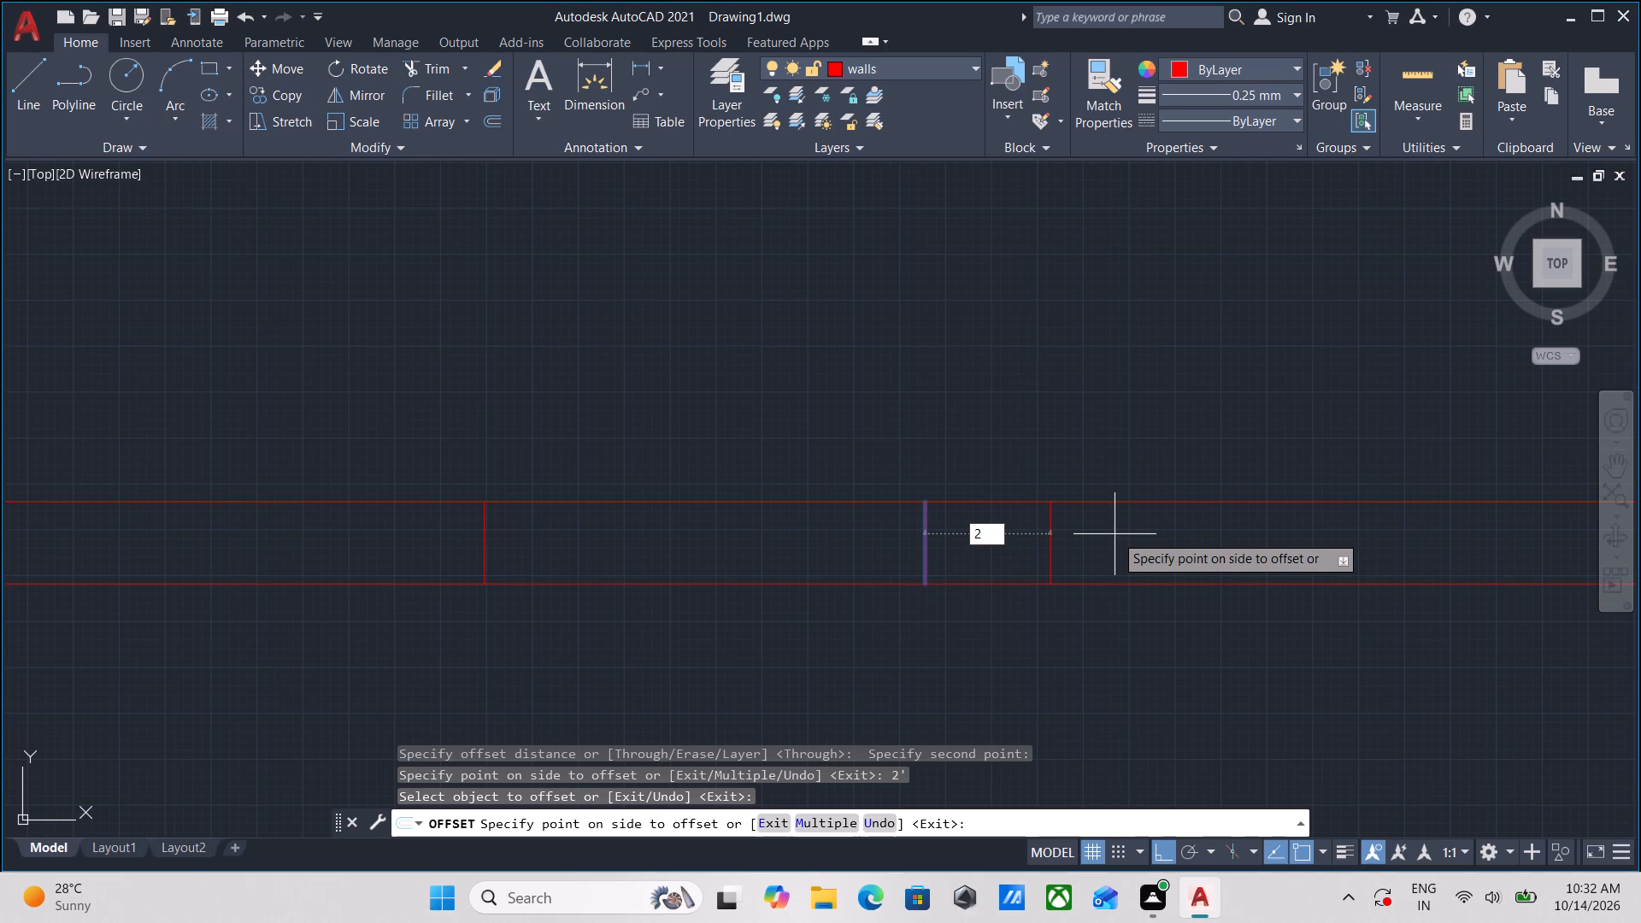
{"action": "key", "text": "Return"}
{"action": "scroll", "coordinate": [1106, 542], "scroll_direction": "down", "scroll_amount": 2}
{"action": "key", "text": "Escape"}
Trim the south central wall's lines between the two offset lines and remove the centre line to cut an opening.
{"action": "middle_click_drag", "start_coordinate": [1082, 609], "coordinate": [980, 656]}
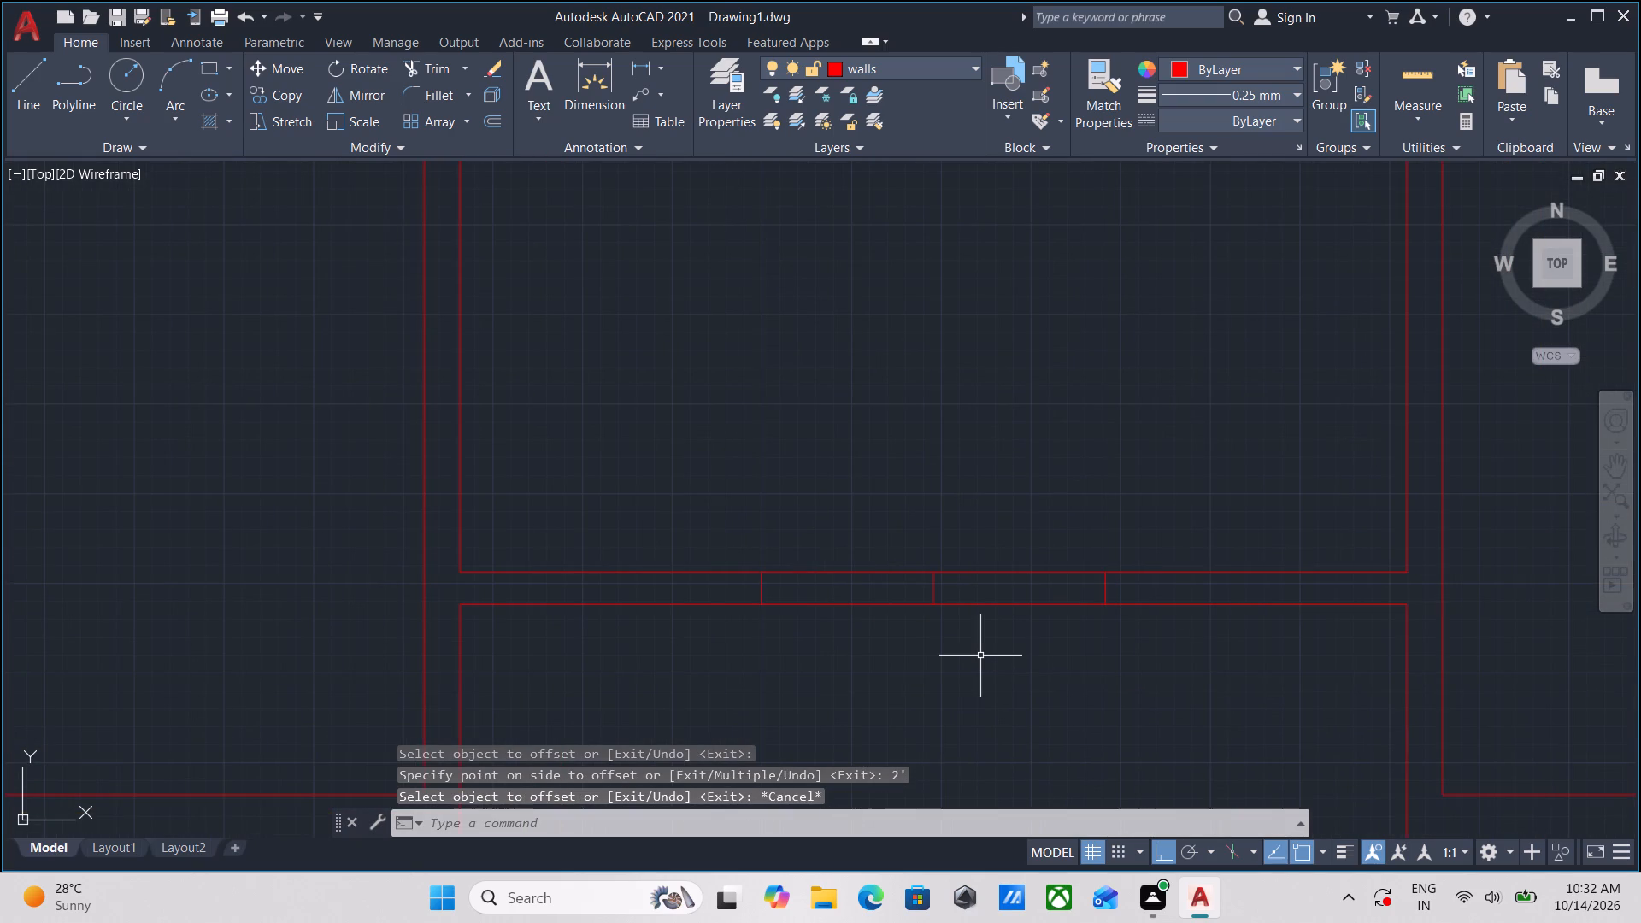
{"action": "type", "text": "tr"}
{"action": "key", "text": "Return"}
{"action": "left_click", "coordinate": [1029, 656]}
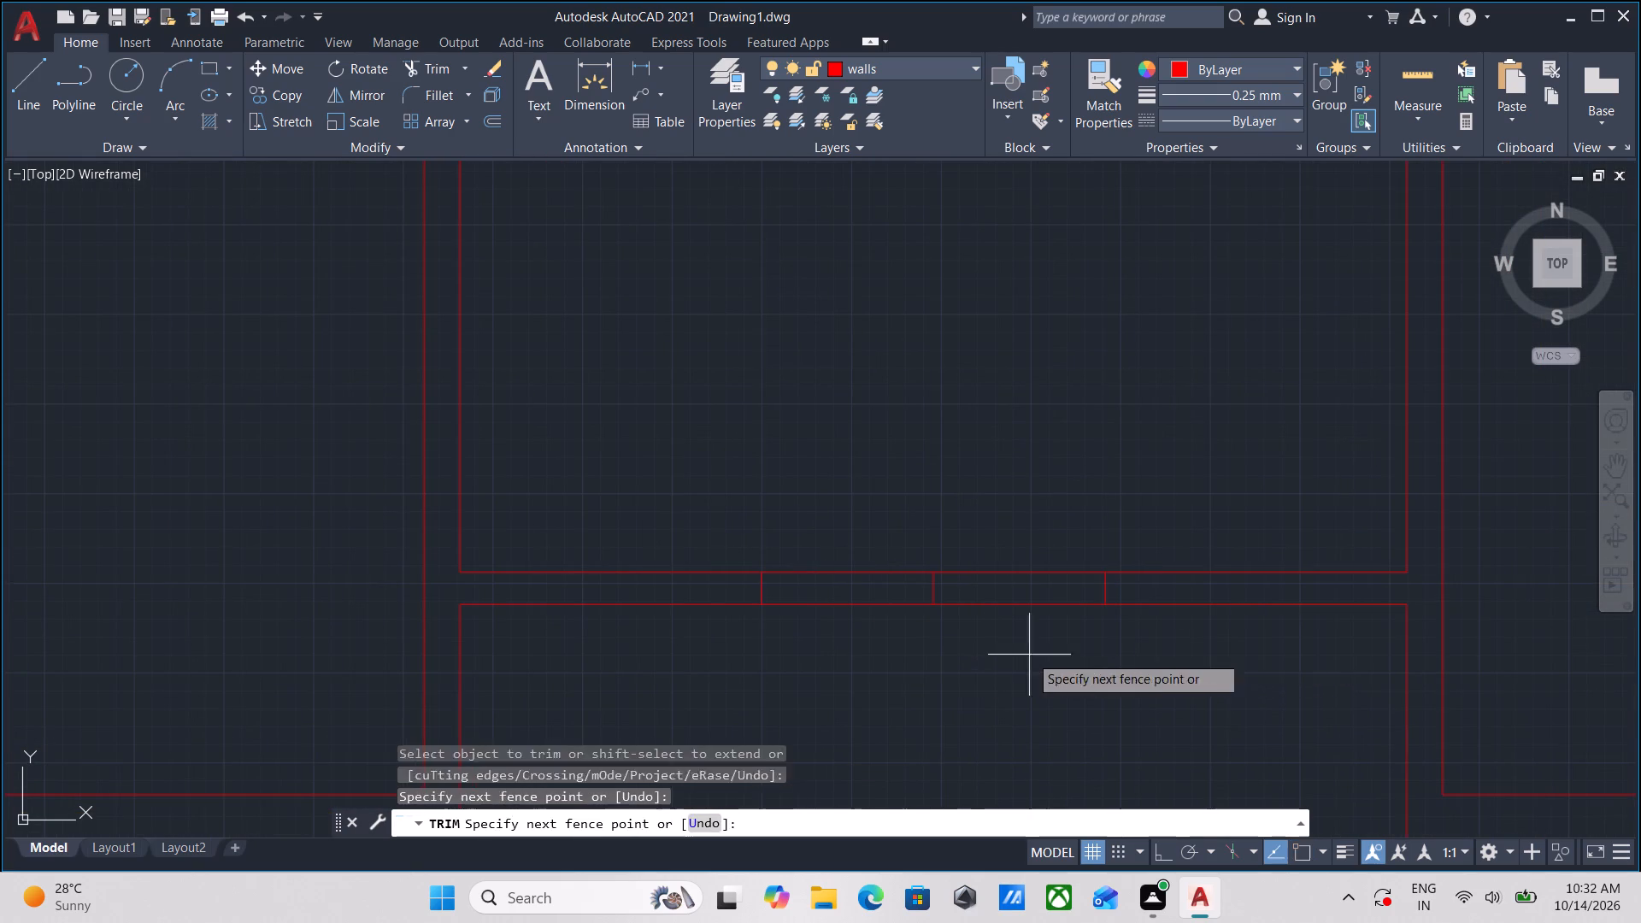
{"action": "left_click", "coordinate": [989, 461]}
{"action": "left_click", "coordinate": [887, 647]}
{"action": "left_click", "coordinate": [842, 448]}
{"action": "left_click_drag", "start_coordinate": [973, 564], "coordinate": [964, 569]}
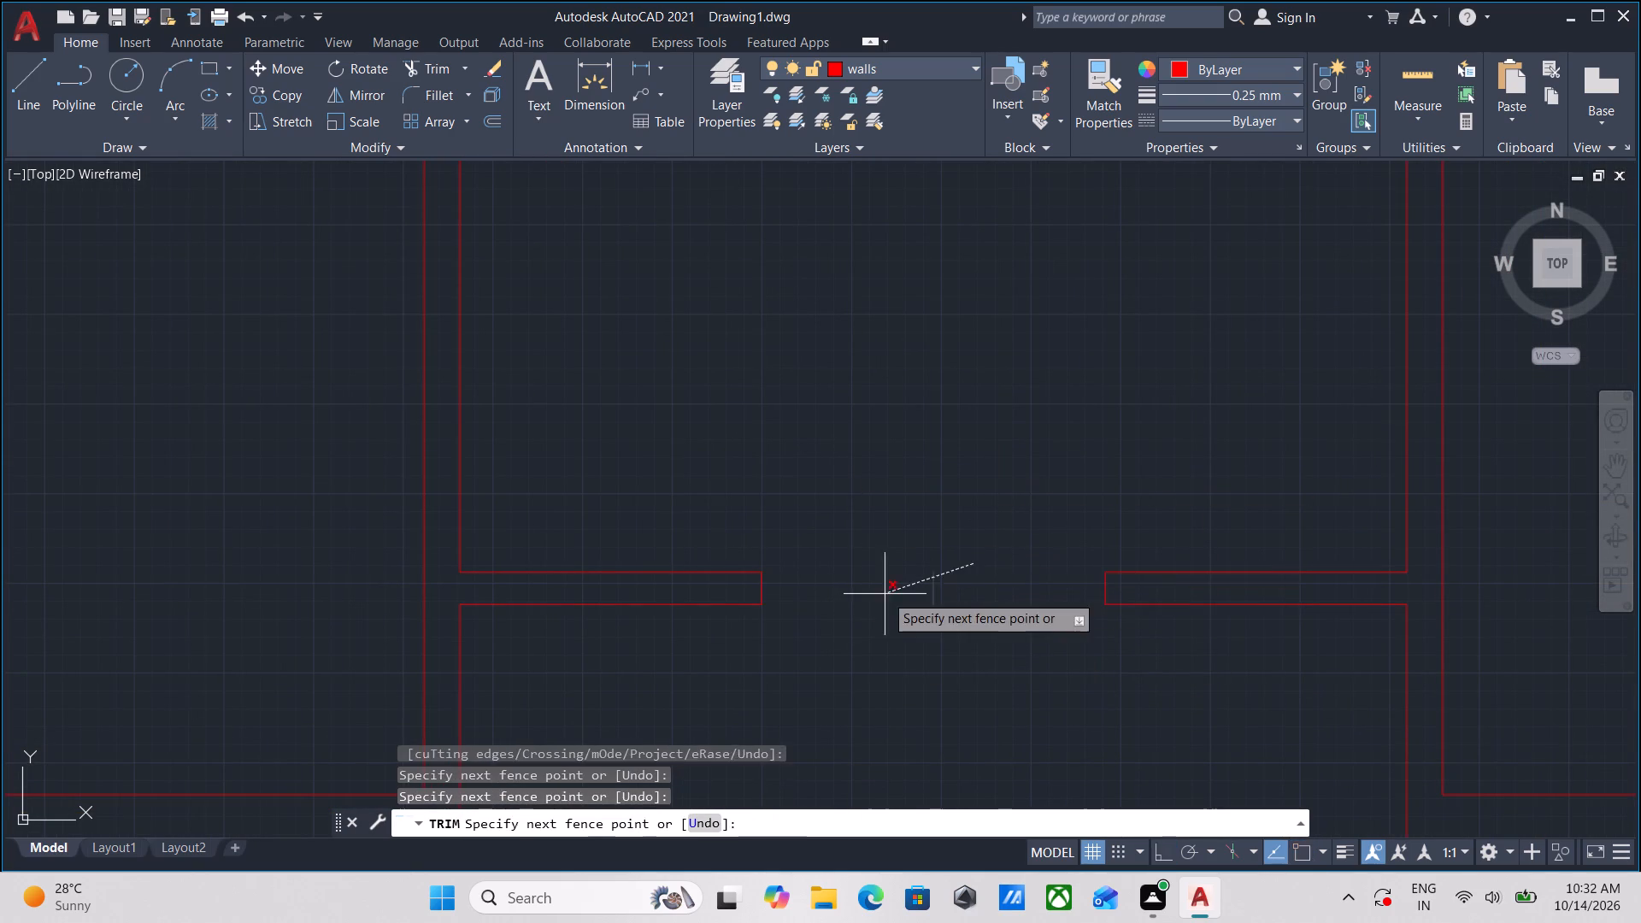
{"action": "left_click", "coordinate": [885, 594]}
Examine the walls and door openings across the floor plan, from the south rooms up to the north rooms.
{"action": "scroll", "coordinate": [903, 498], "scroll_direction": "up", "scroll_amount": 1}
{"action": "scroll", "coordinate": [903, 489], "scroll_direction": "down", "scroll_amount": 3}
{"action": "middle_click_drag", "start_coordinate": [903, 487], "coordinate": [813, 617]}
{"action": "middle_click_drag", "start_coordinate": [809, 499], "coordinate": [767, 563]}
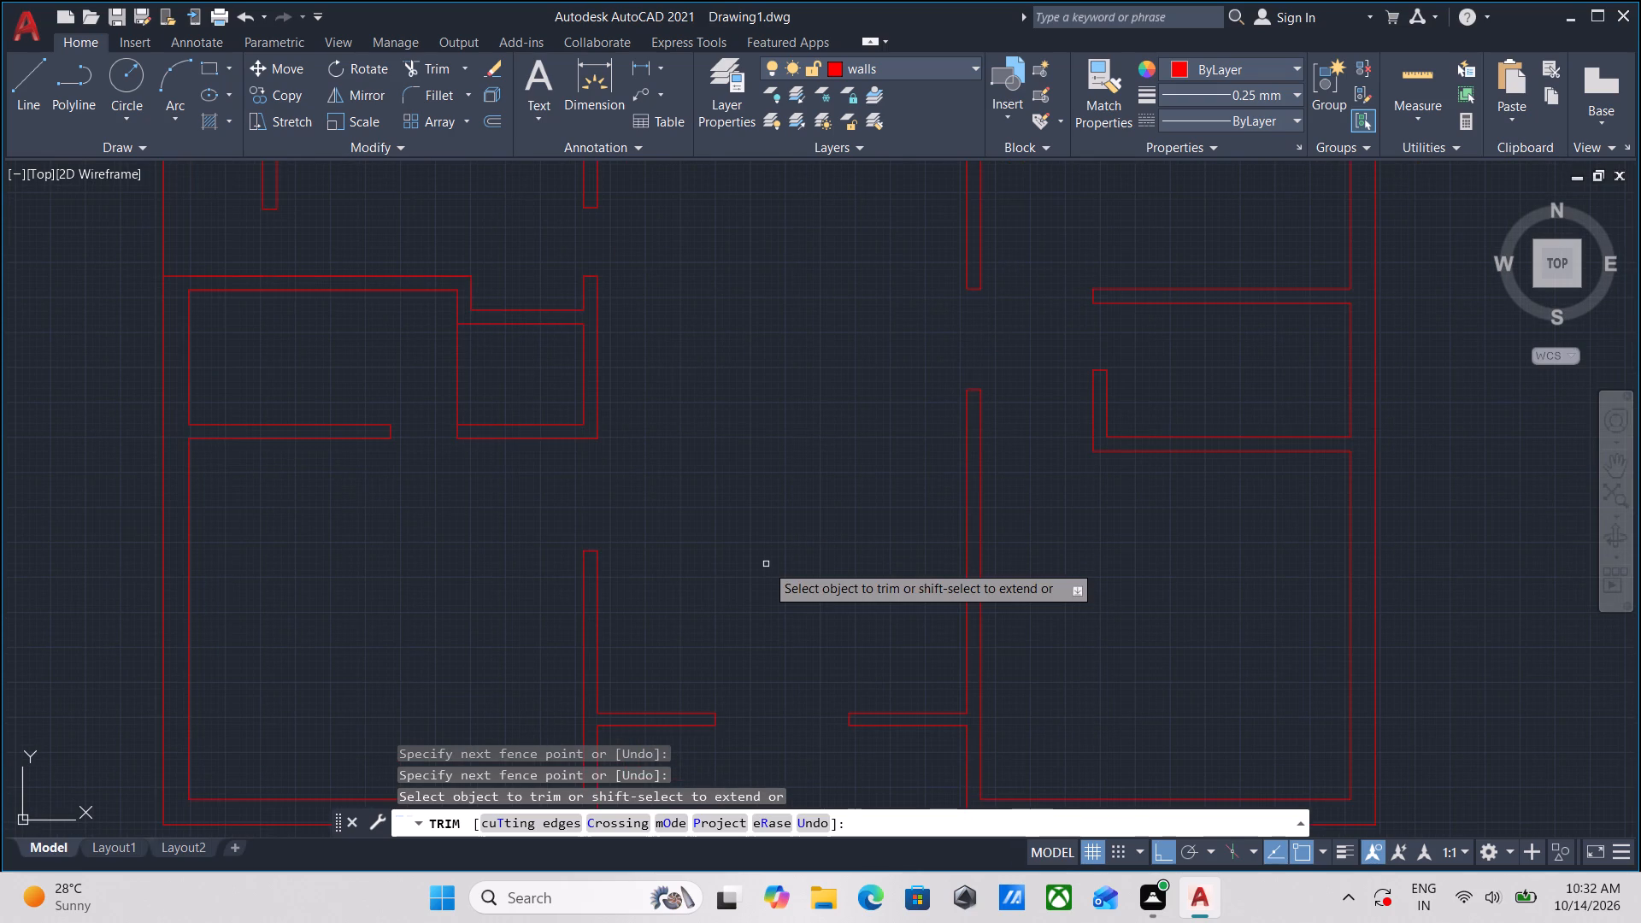
{"action": "middle_click_drag", "start_coordinate": [766, 564], "coordinate": [761, 373]}
{"action": "scroll", "coordinate": [738, 491], "scroll_direction": "down", "scroll_amount": 1}
{"action": "middle_click_drag", "start_coordinate": [738, 492], "coordinate": [718, 646]}
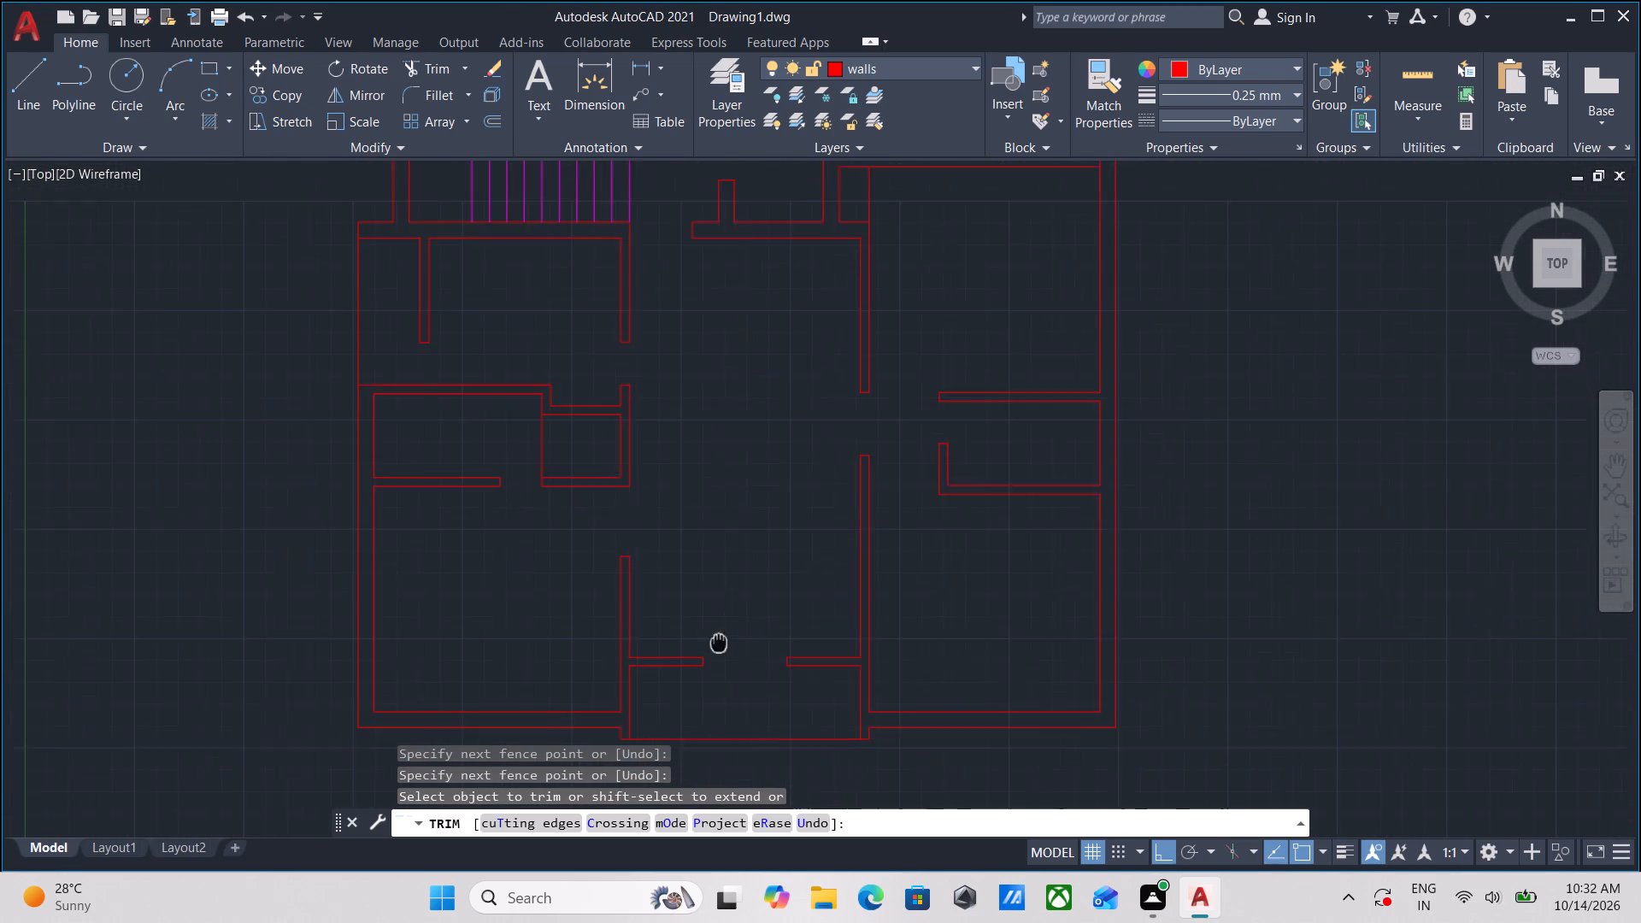
{"action": "middle_click_drag", "start_coordinate": [718, 646], "coordinate": [716, 648]}
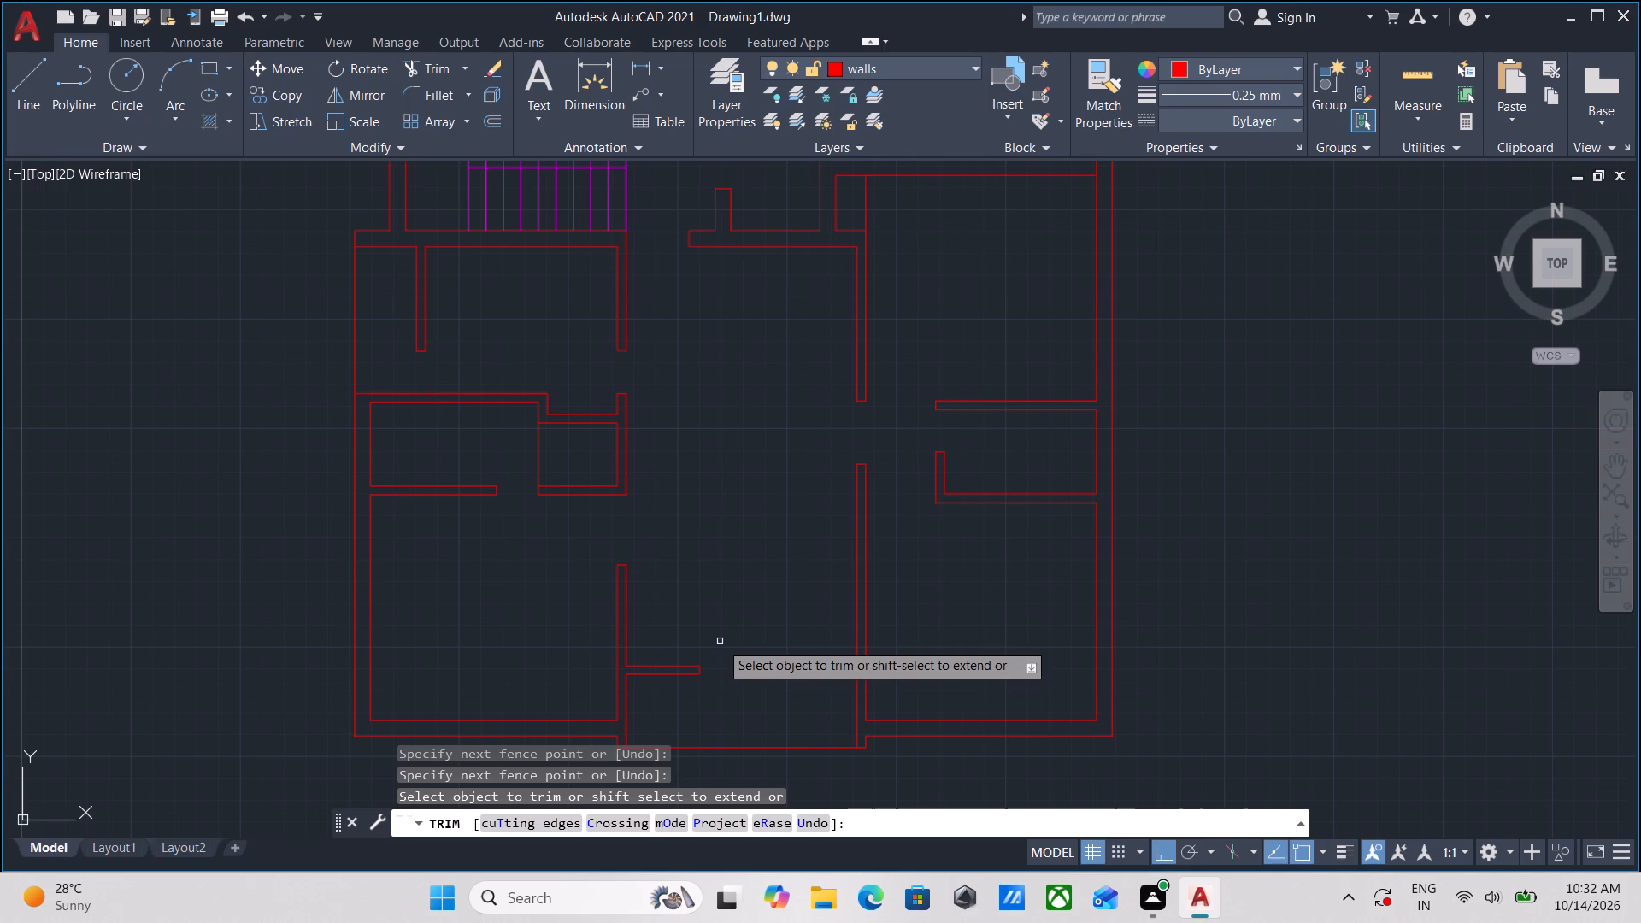
{"action": "middle_click_drag", "start_coordinate": [737, 591], "coordinate": [711, 671]}
{"action": "middle_click_drag", "start_coordinate": [714, 591], "coordinate": [698, 680]}
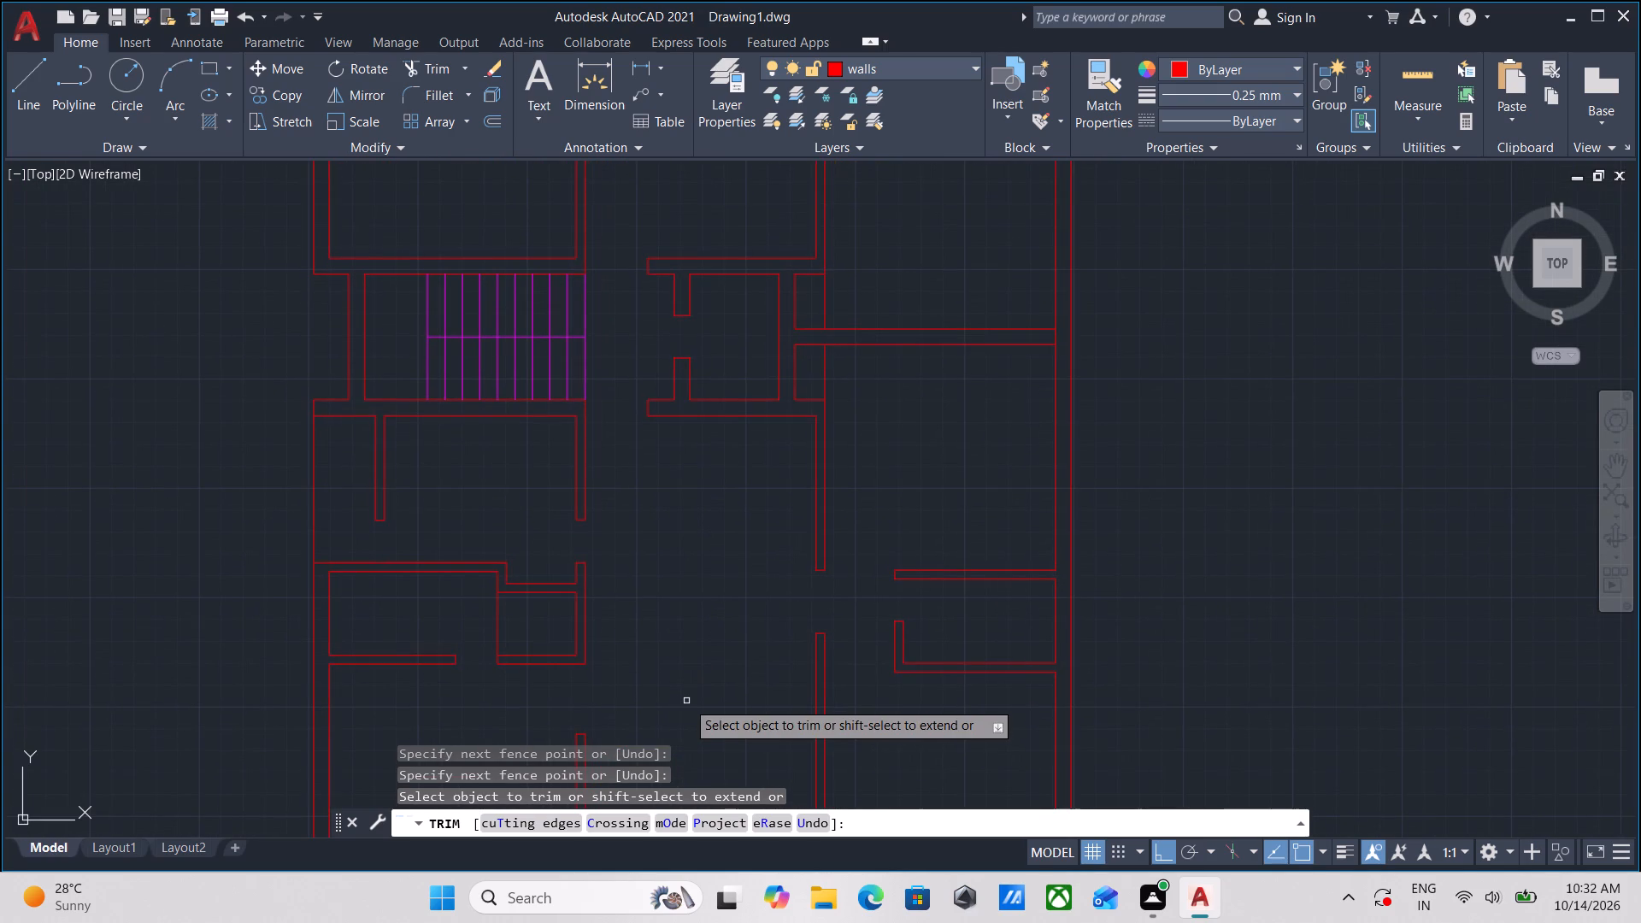
{"action": "scroll", "coordinate": [619, 651], "scroll_direction": "up", "scroll_amount": 1}
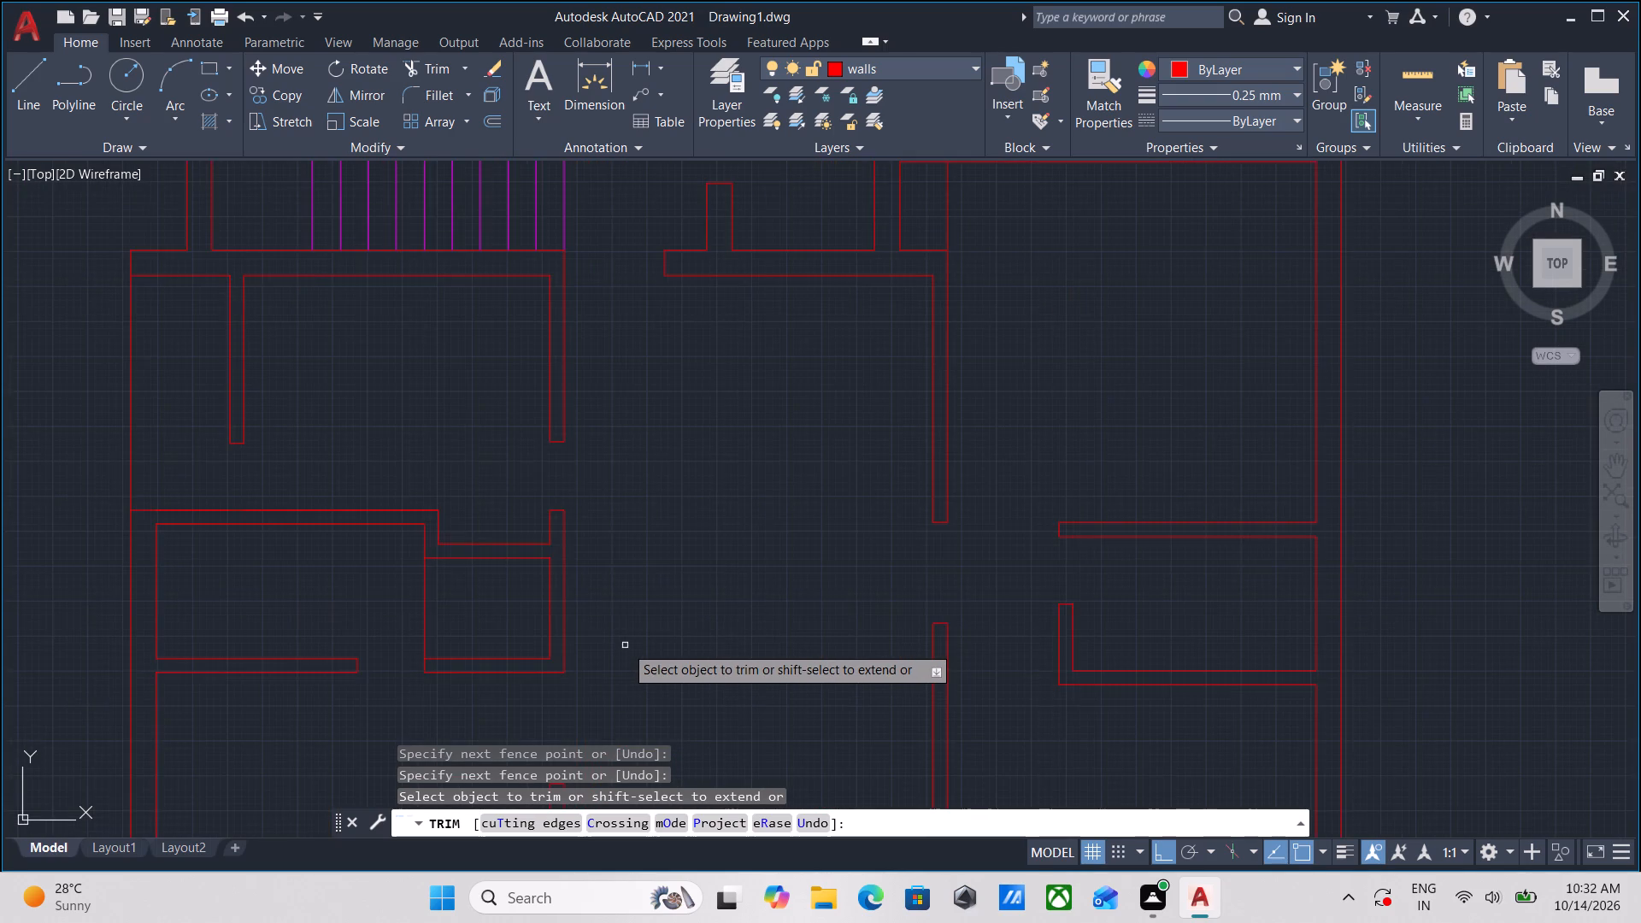
{"action": "scroll", "coordinate": [625, 645], "scroll_direction": "down", "scroll_amount": 1}
{"action": "key", "text": "Escape"}
{"action": "scroll", "coordinate": [648, 650], "scroll_direction": "down", "scroll_amount": 2}
{"action": "middle_click_drag", "start_coordinate": [648, 650], "coordinate": [646, 468]}
{"action": "scroll", "coordinate": [645, 606], "scroll_direction": "up", "scroll_amount": 1}
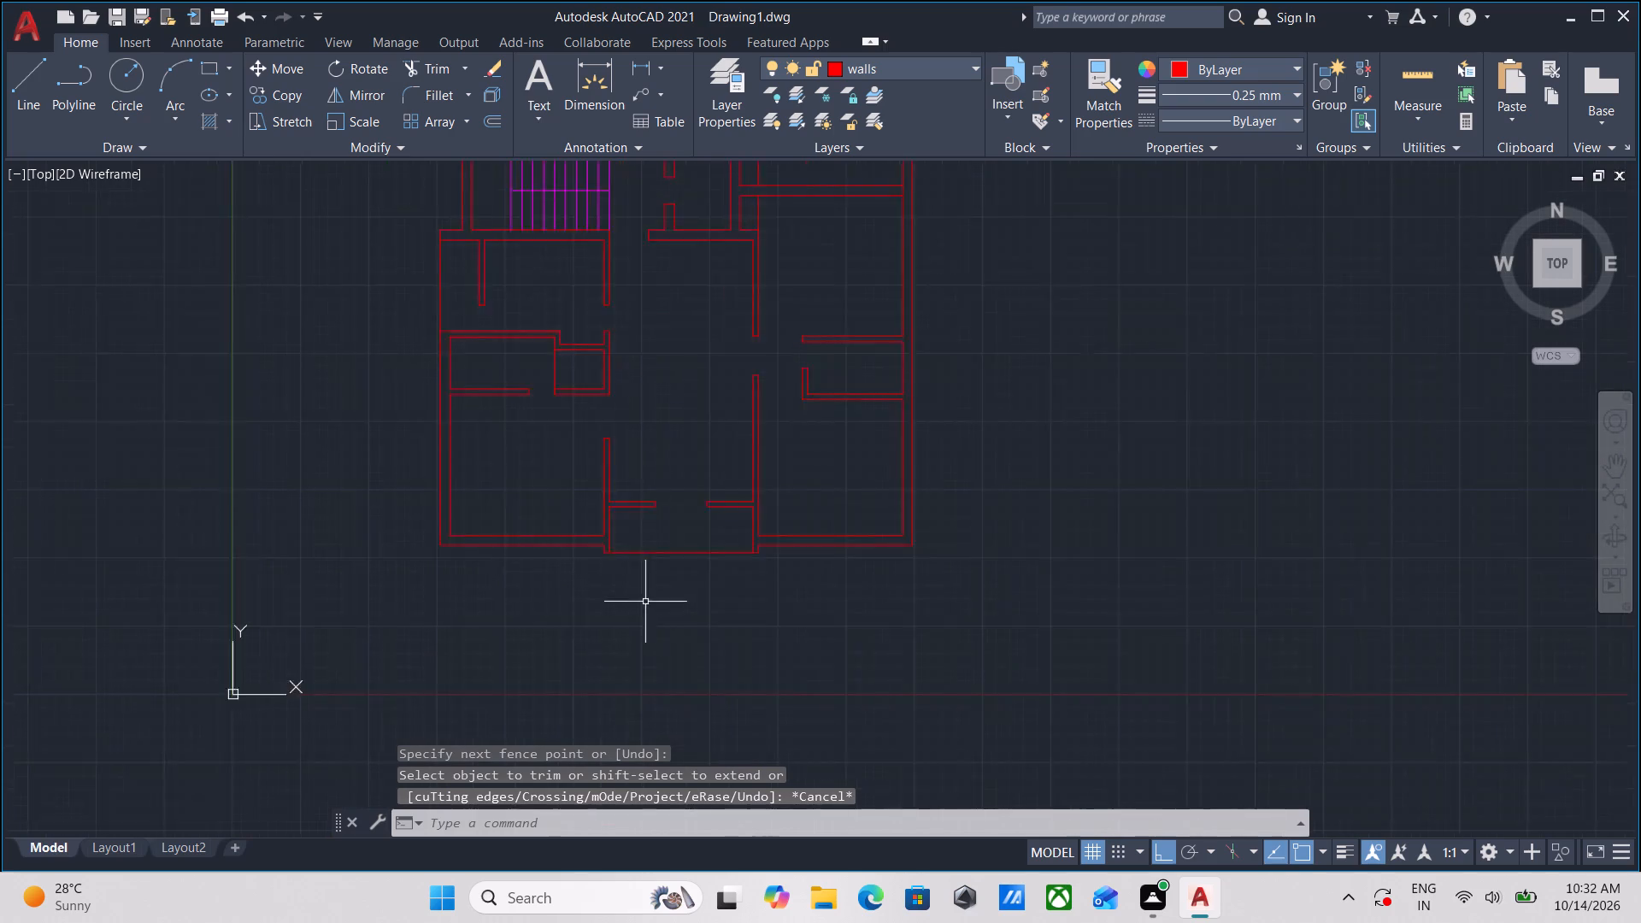
{"action": "scroll", "coordinate": [645, 601], "scroll_direction": "up", "scroll_amount": 1}
{"action": "middle_click_drag", "start_coordinate": [670, 497], "coordinate": [621, 627]}
{"action": "middle_click_drag", "start_coordinate": [658, 467], "coordinate": [597, 592]}
{"action": "middle_click_drag", "start_coordinate": [594, 517], "coordinate": [538, 631]}
{"action": "middle_click_drag", "start_coordinate": [532, 571], "coordinate": [518, 581]}
{"action": "middle_click_drag", "start_coordinate": [511, 568], "coordinate": [607, 395]}
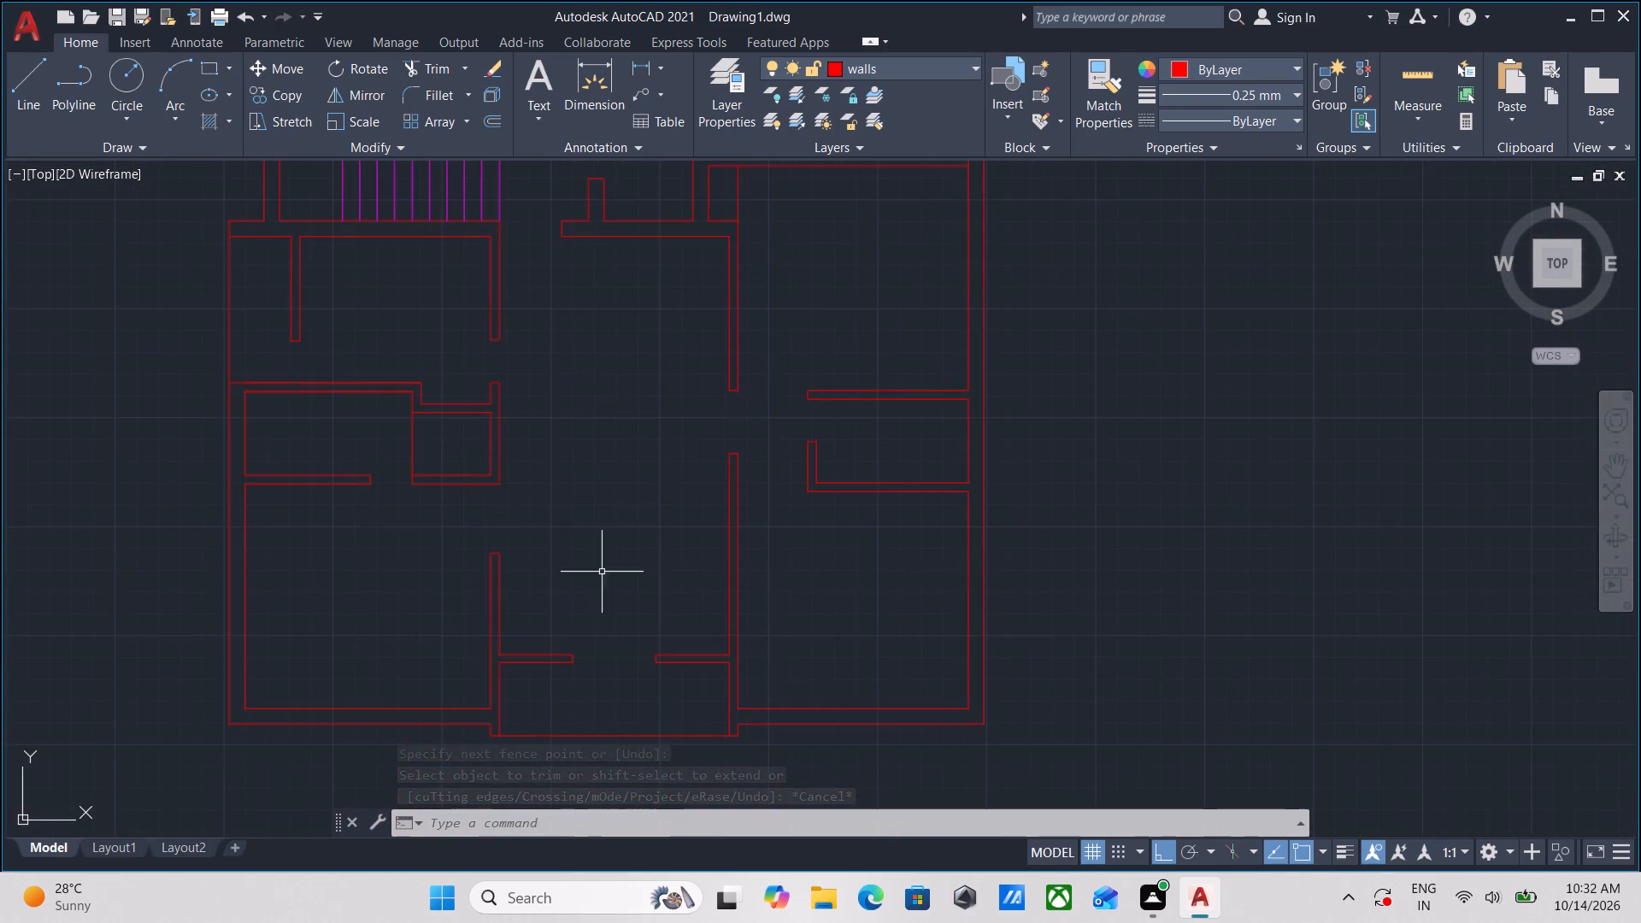
{"action": "middle_click_drag", "start_coordinate": [591, 629], "coordinate": [659, 489]}
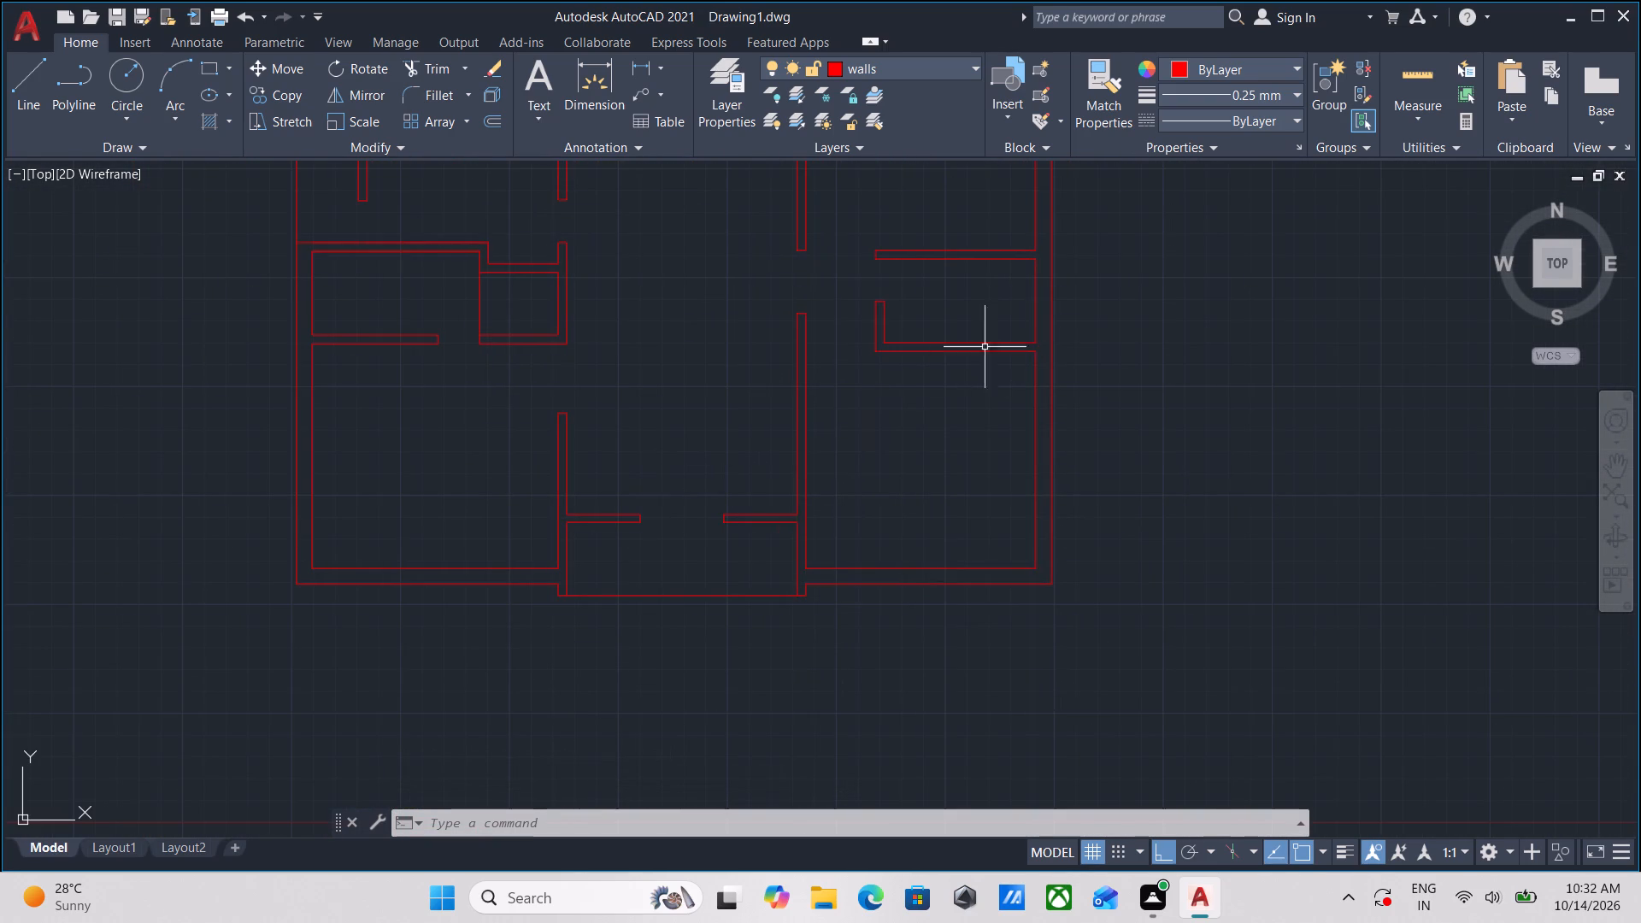
{"action": "scroll", "coordinate": [832, 502], "scroll_direction": "down", "scroll_amount": 1}
{"action": "middle_click_drag", "start_coordinate": [833, 509], "coordinate": [743, 556]}
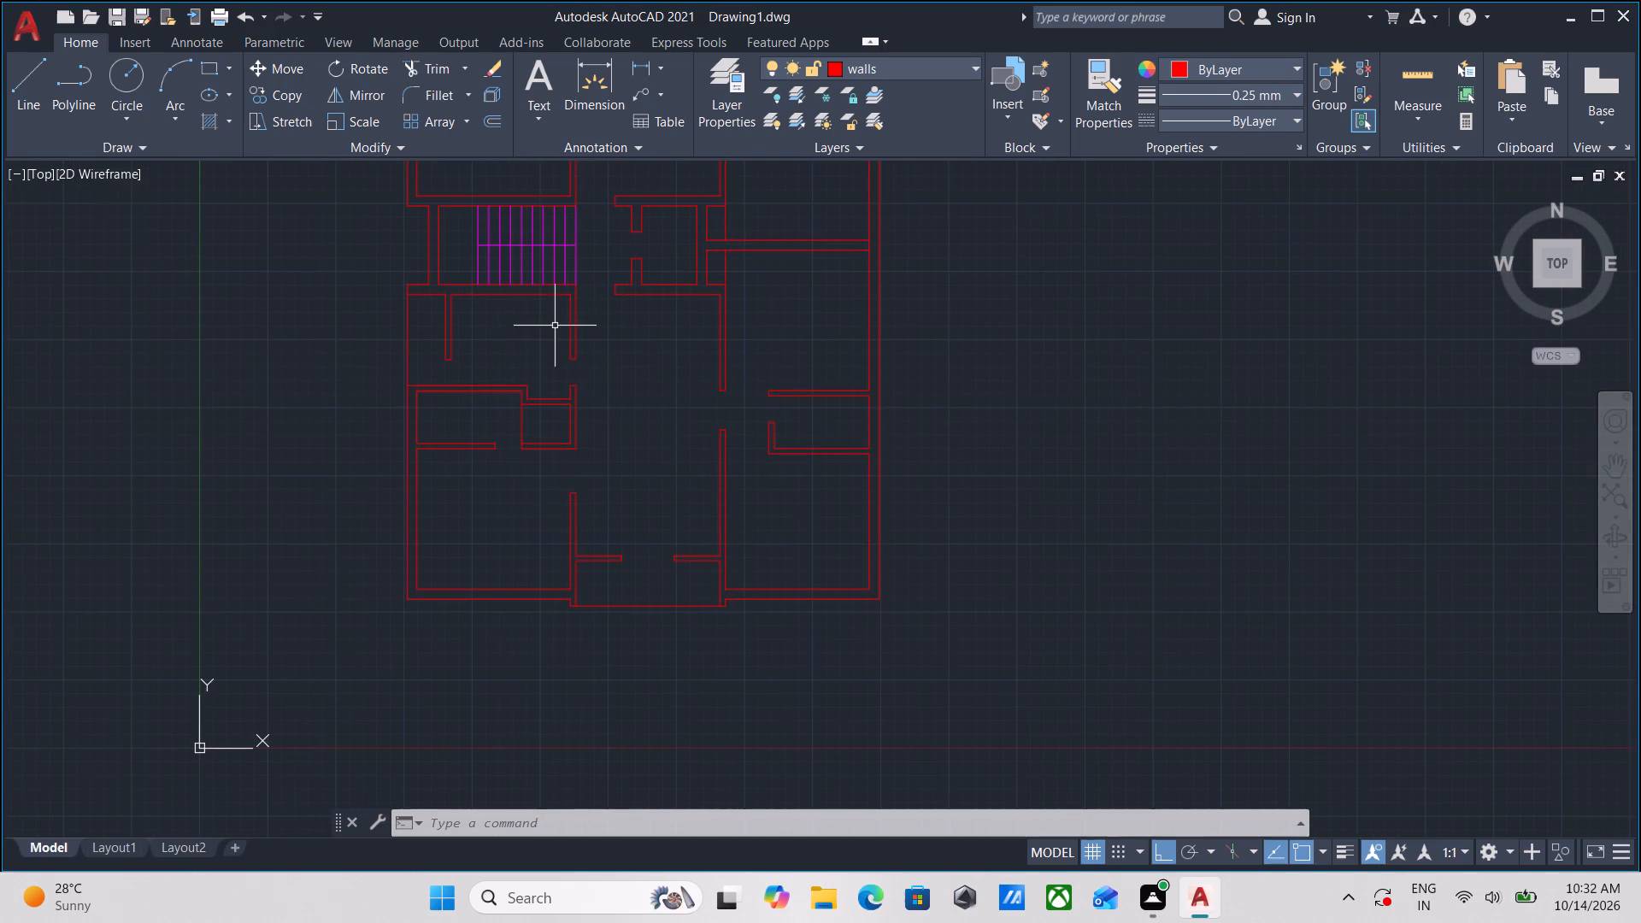
{"action": "middle_click_drag", "start_coordinate": [629, 374], "coordinate": [444, 674]}
{"action": "middle_click_drag", "start_coordinate": [503, 430], "coordinate": [506, 561]}
{"action": "scroll", "coordinate": [579, 392], "scroll_direction": "up", "scroll_amount": 2}
{"action": "scroll", "coordinate": [580, 391], "scroll_direction": "down", "scroll_amount": 1}
{"action": "middle_click_drag", "start_coordinate": [582, 391], "coordinate": [581, 391]}
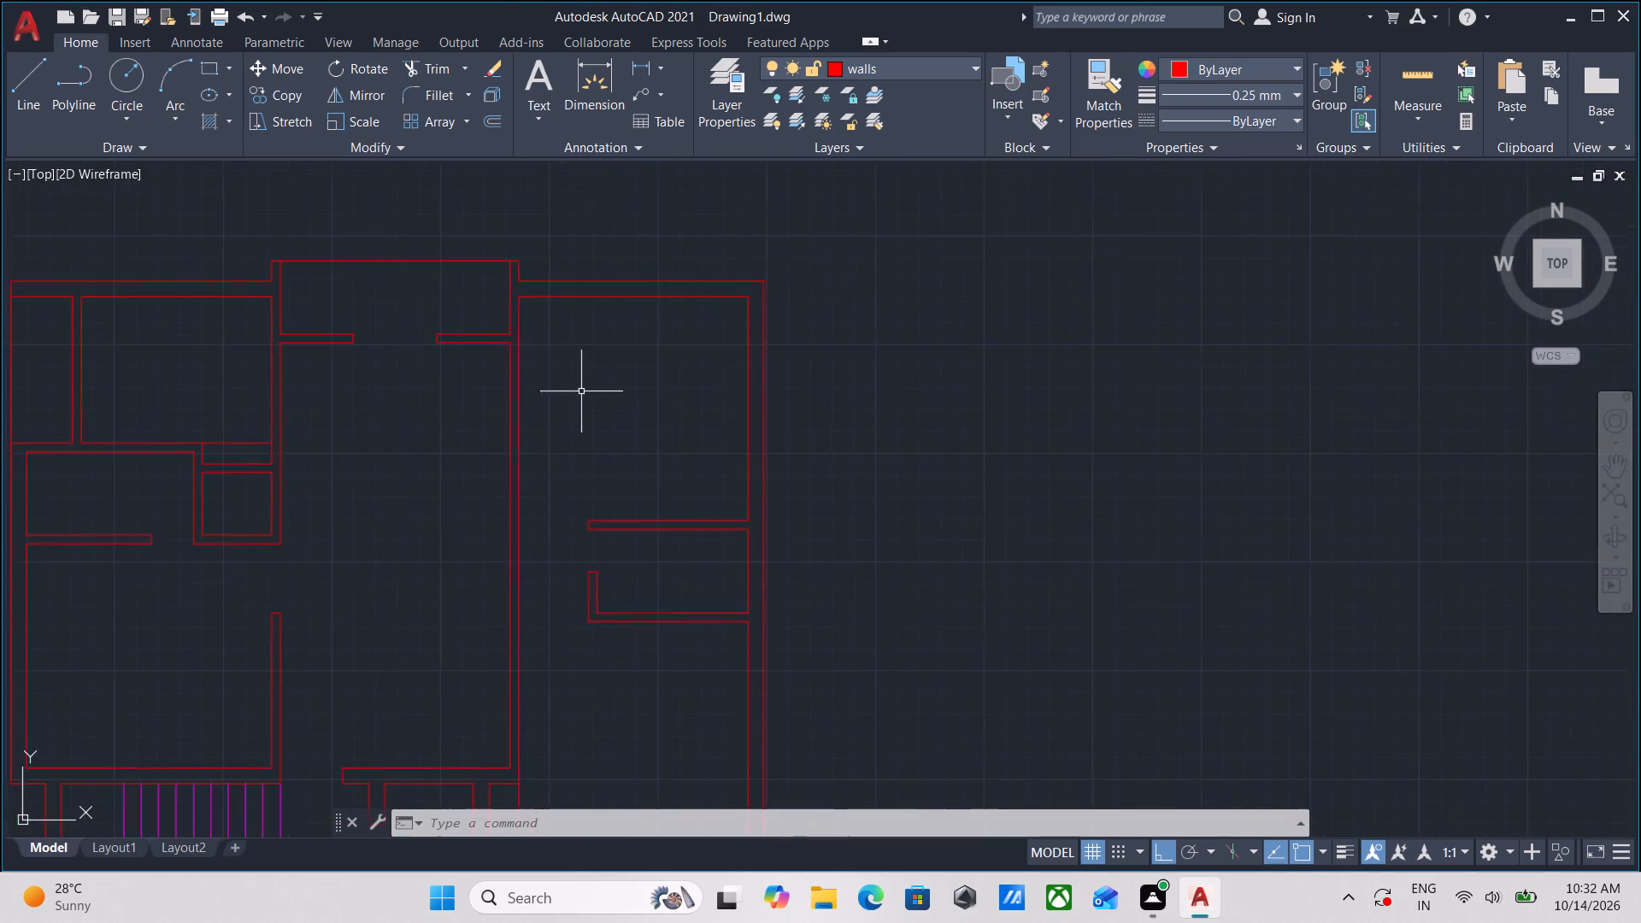
{"action": "middle_click_drag", "start_coordinate": [581, 391], "coordinate": [797, 439]}
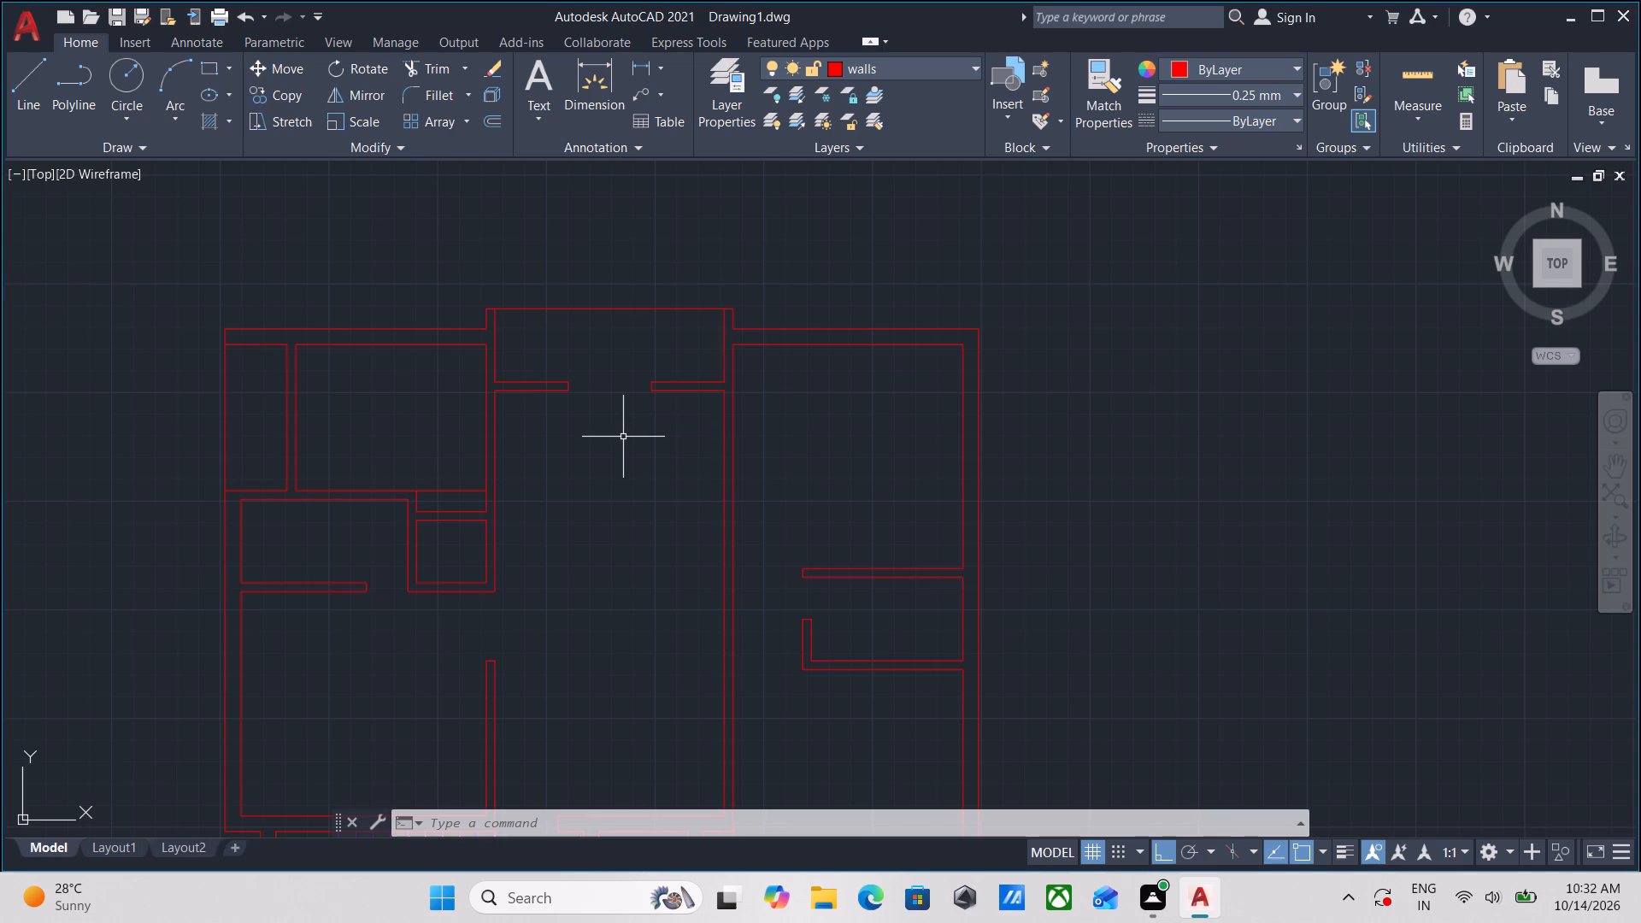
{"action": "middle_click_drag", "start_coordinate": [580, 491], "coordinate": [736, 468]}
{"action": "middle_click_drag", "start_coordinate": [517, 421], "coordinate": [561, 442]}
{"action": "middle_click_drag", "start_coordinate": [549, 449], "coordinate": [649, 514]}
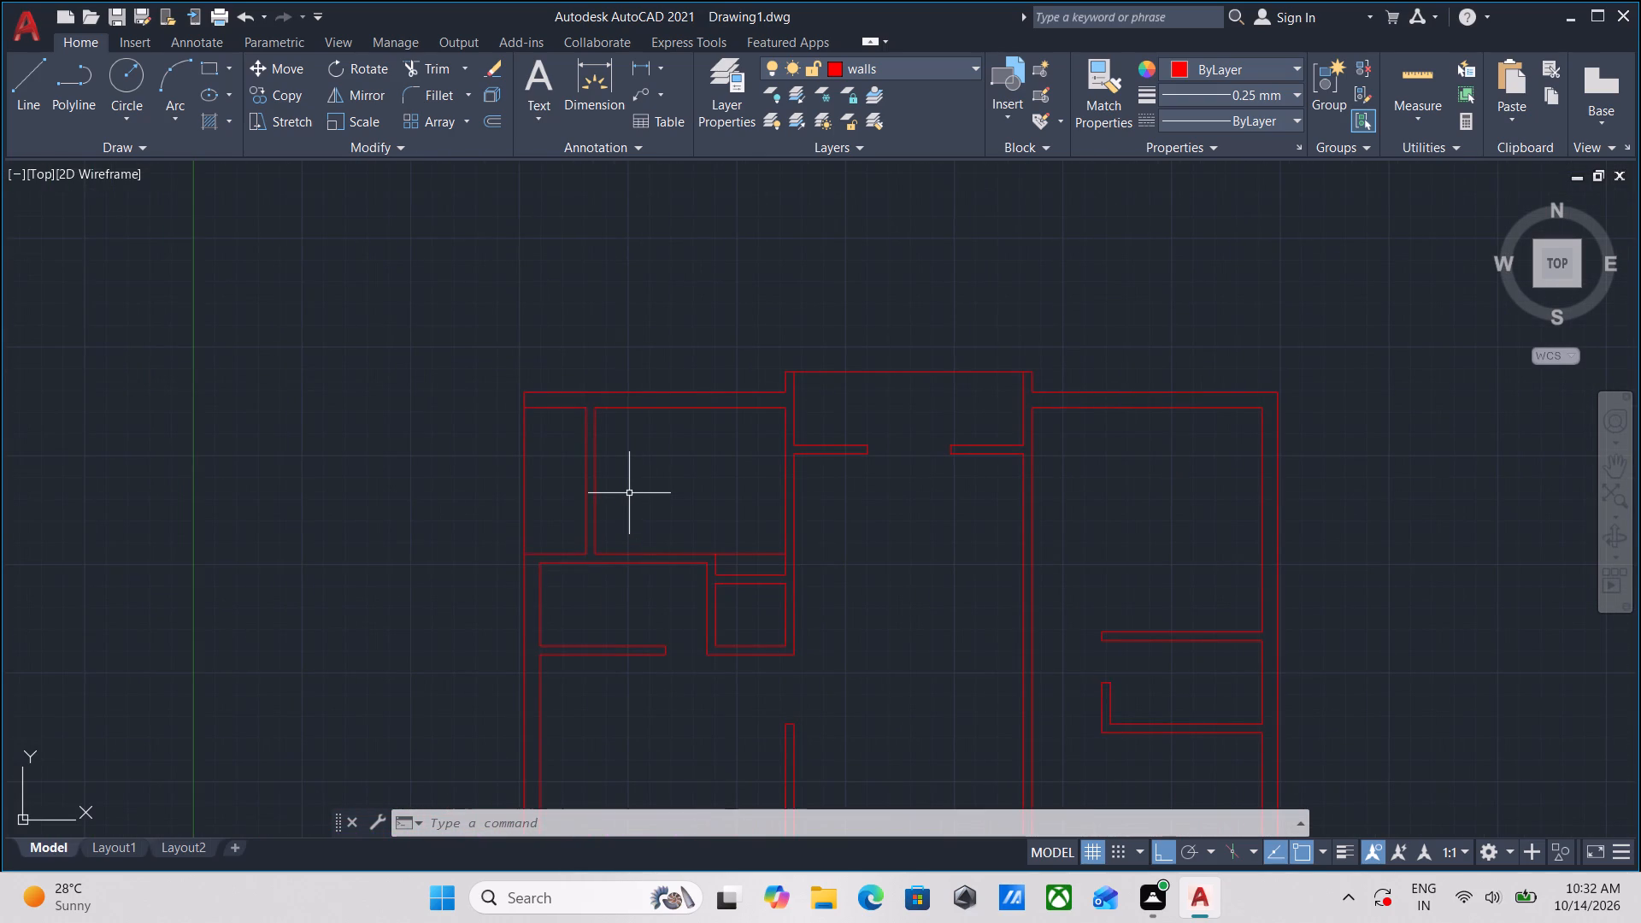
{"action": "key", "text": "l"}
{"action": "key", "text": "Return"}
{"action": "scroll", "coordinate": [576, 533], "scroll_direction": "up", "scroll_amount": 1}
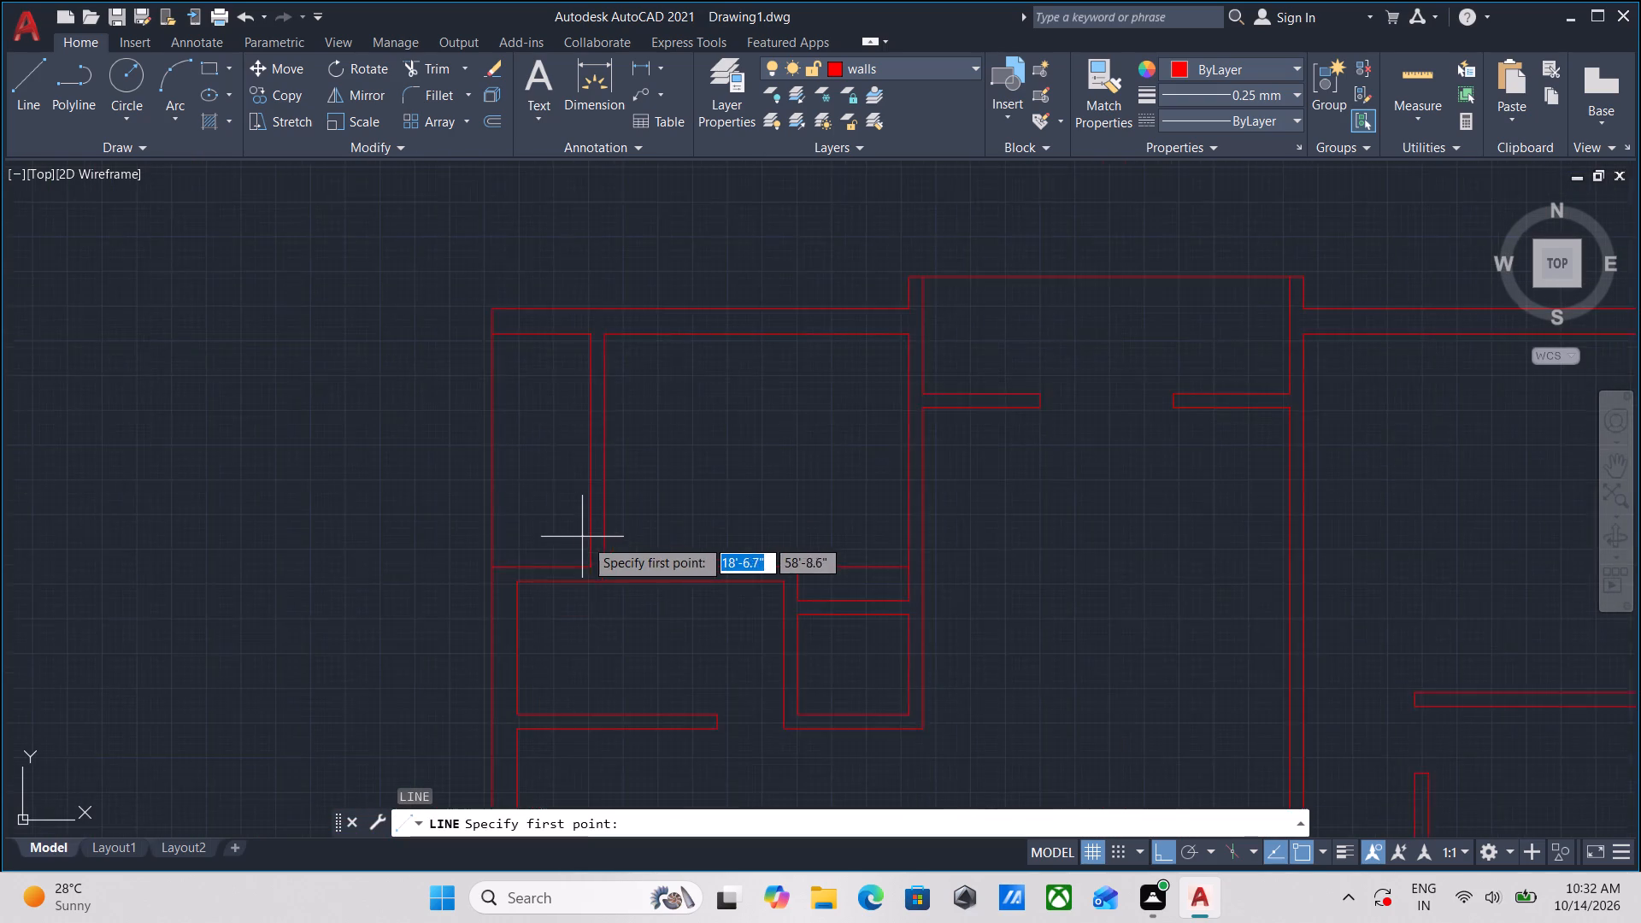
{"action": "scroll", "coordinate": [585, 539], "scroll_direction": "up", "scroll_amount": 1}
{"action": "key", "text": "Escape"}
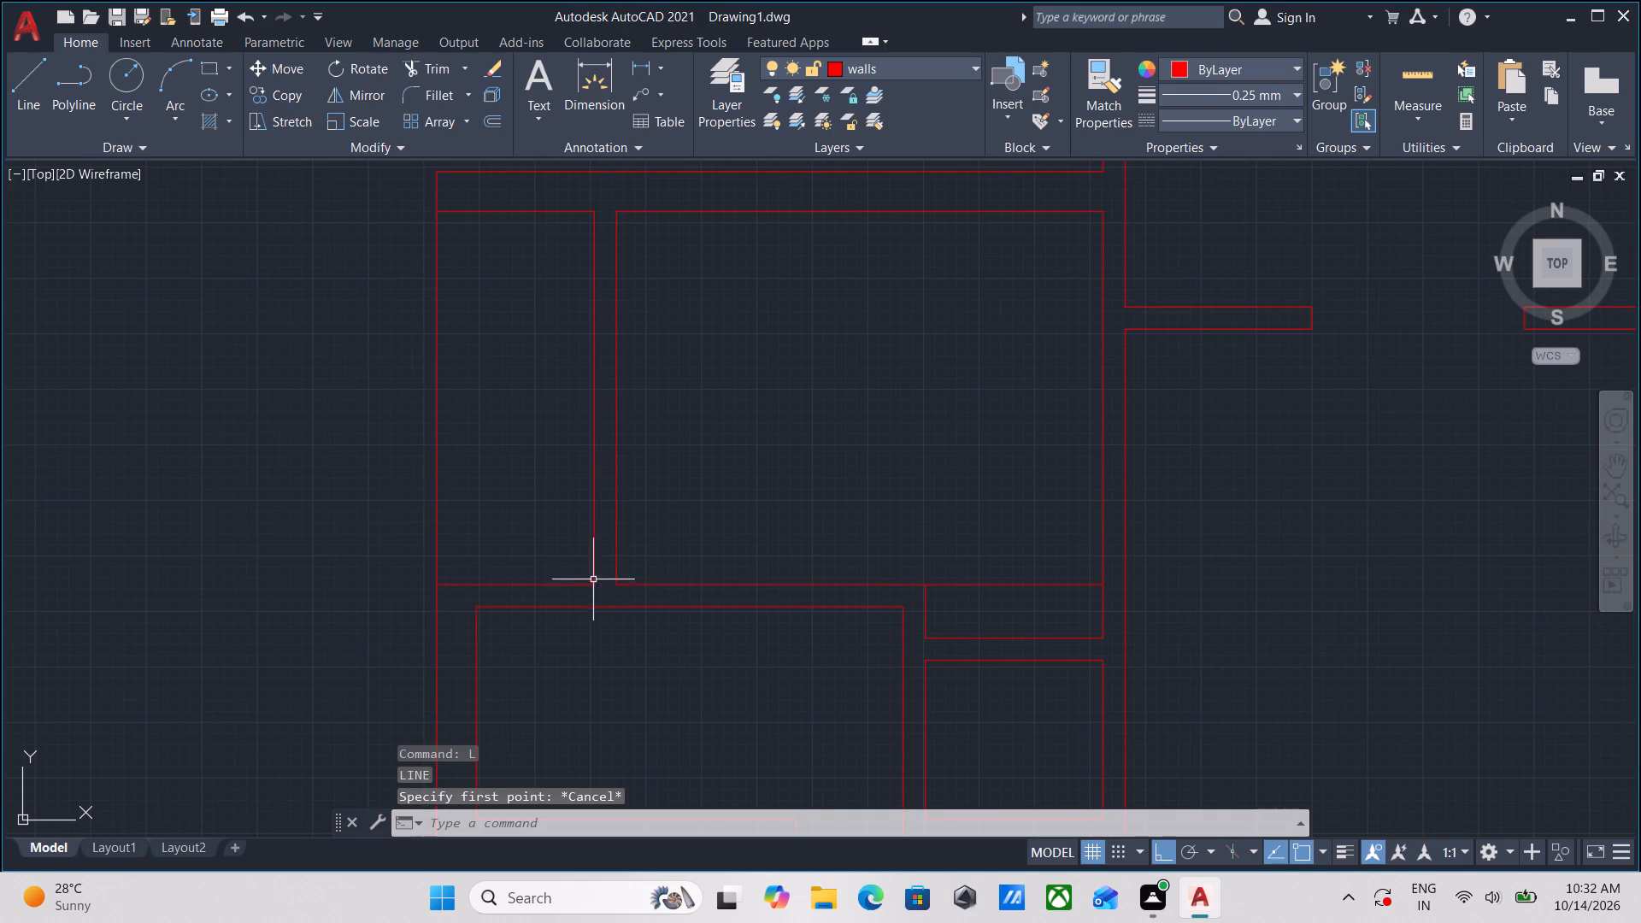
Draw a 5" horizontal line across the foot of the northwest room's vertical partition, where it meets the room's south wall.
{"action": "key", "text": "l"}
{"action": "key", "text": "Return"}
{"action": "scroll", "coordinate": [585, 585], "scroll_direction": "up", "scroll_amount": 3}
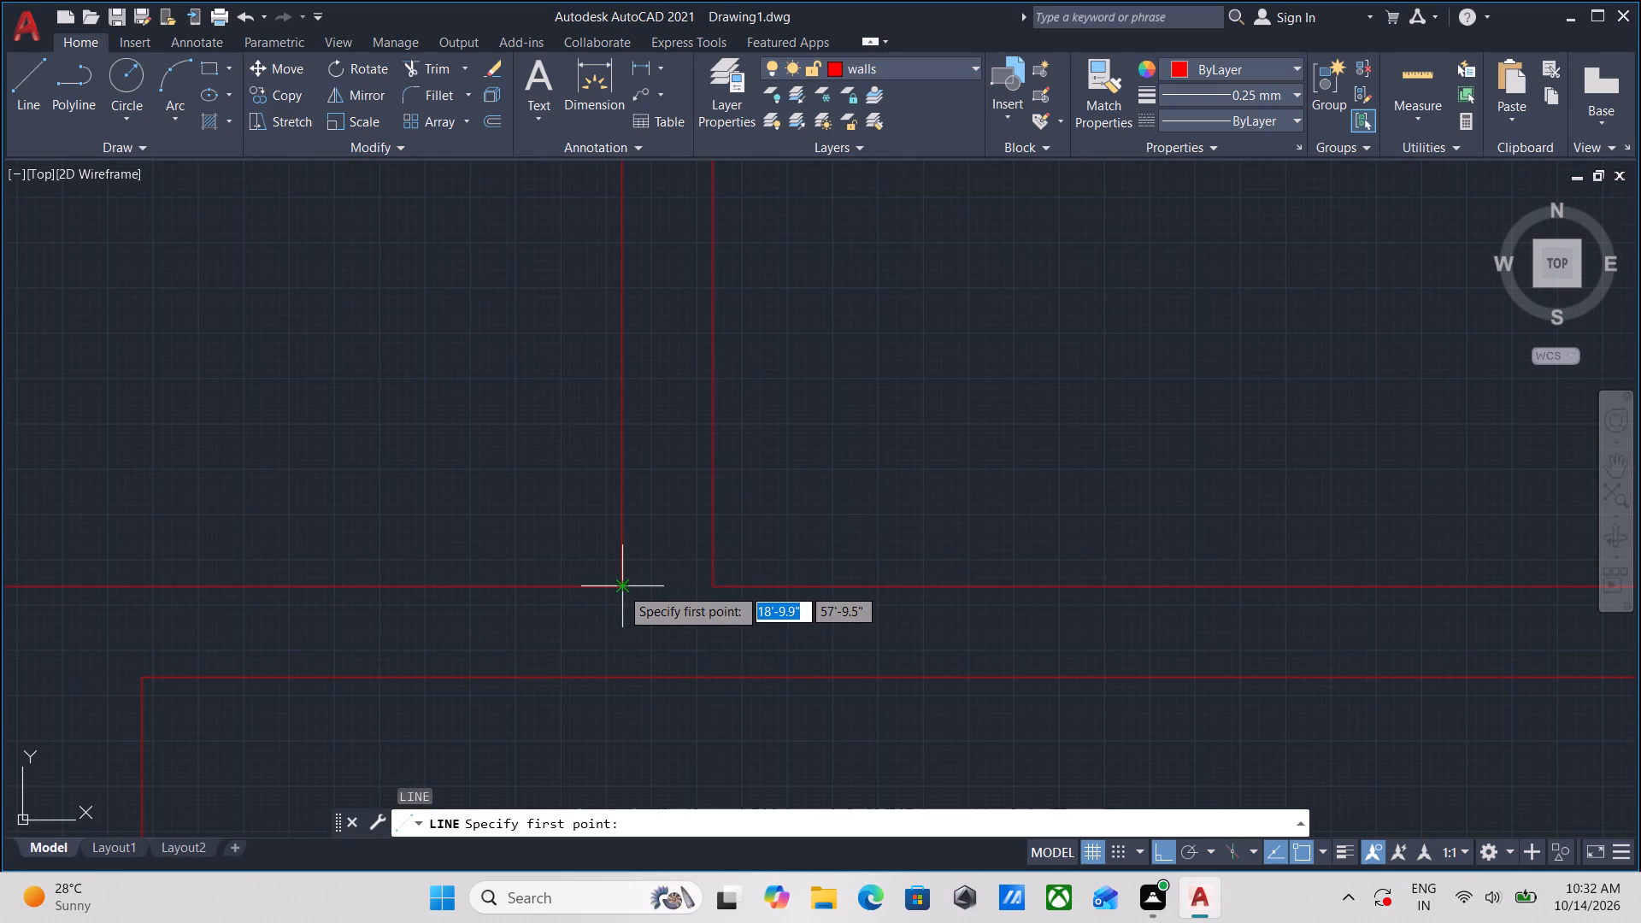
{"action": "scroll", "coordinate": [621, 587], "scroll_direction": "up", "scroll_amount": 6}
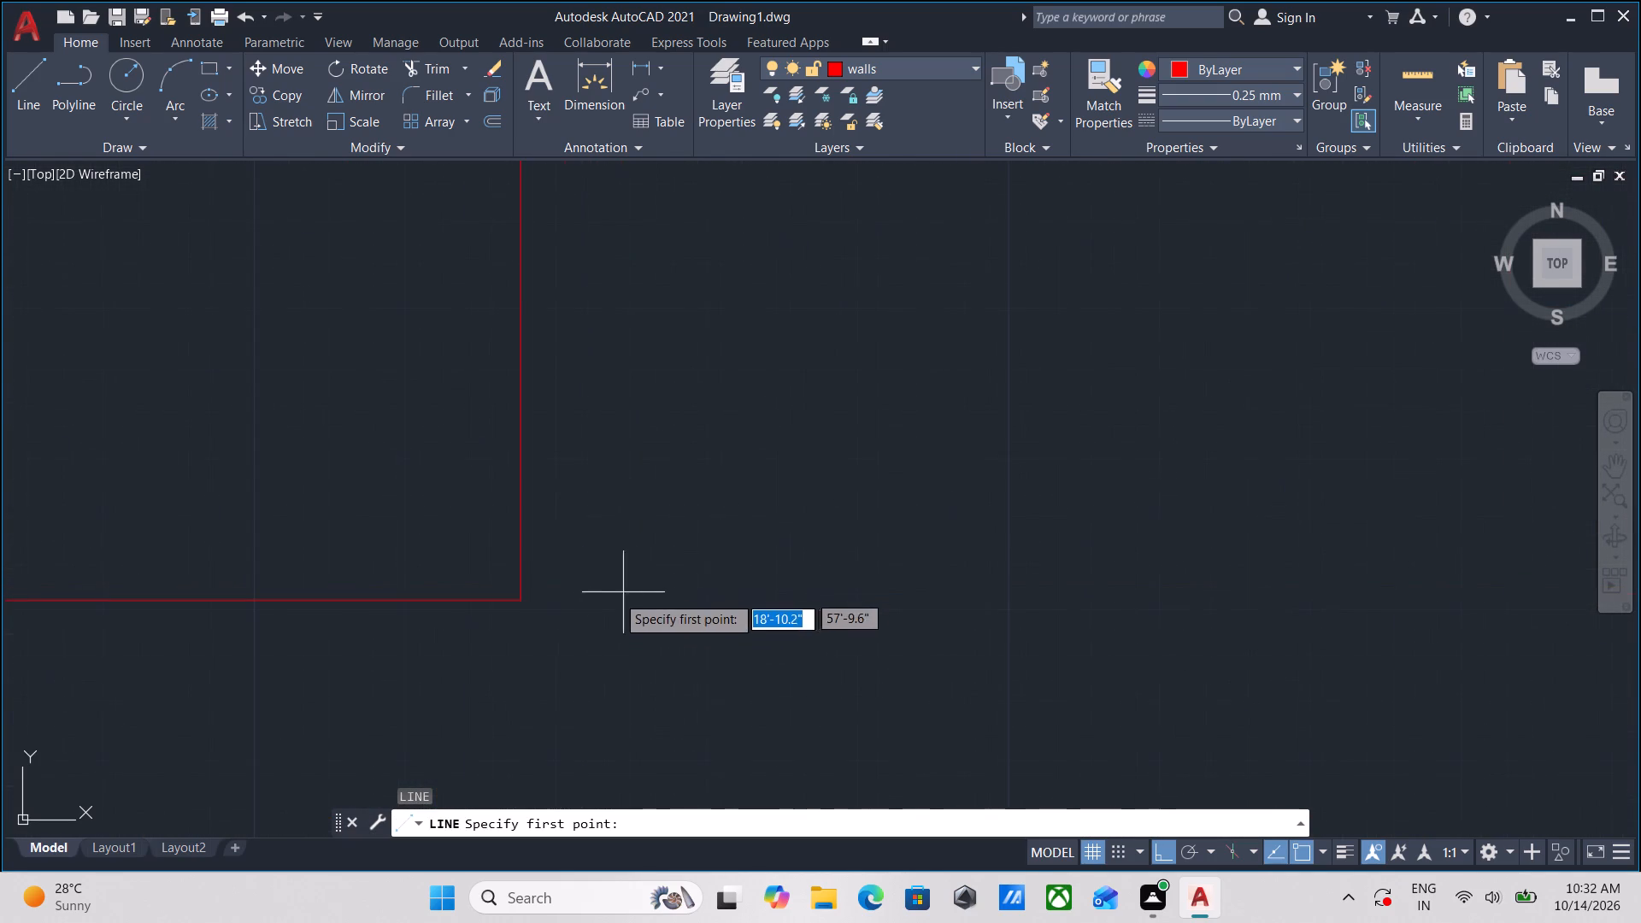
{"action": "left_click", "coordinate": [521, 597]}
{"action": "middle_click_drag", "start_coordinate": [856, 616], "coordinate": [662, 607]}
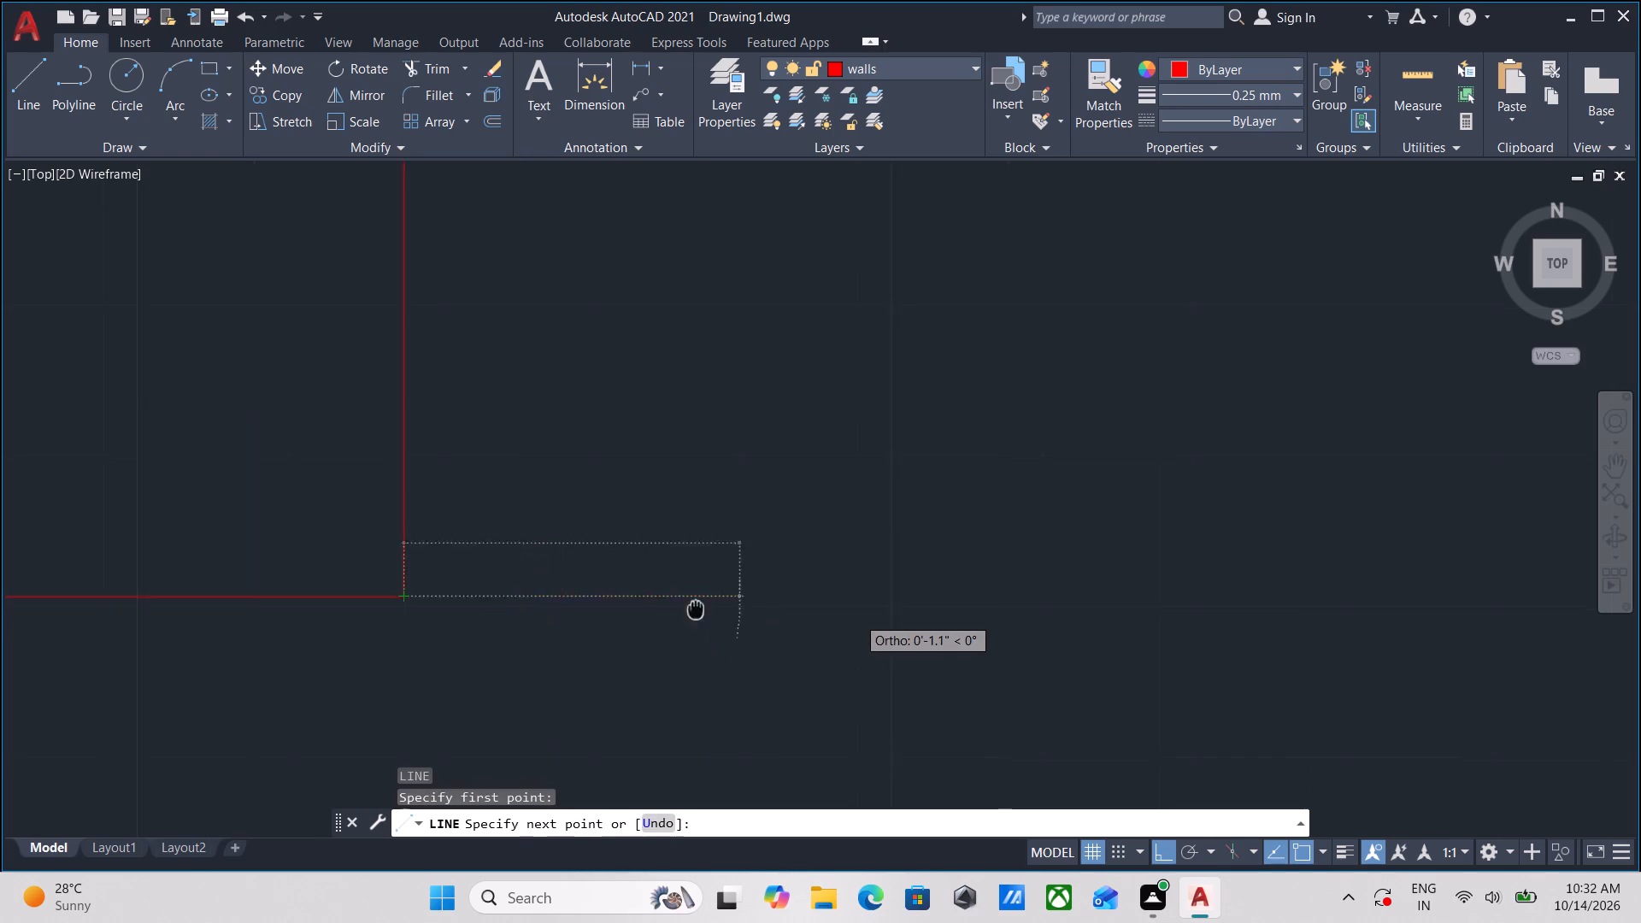
{"action": "middle_click_drag", "start_coordinate": [662, 607], "coordinate": [320, 591]}
{"action": "scroll", "coordinate": [779, 583], "scroll_direction": "down", "scroll_amount": 2}
{"action": "middle_click_drag", "start_coordinate": [762, 583], "coordinate": [316, 542]}
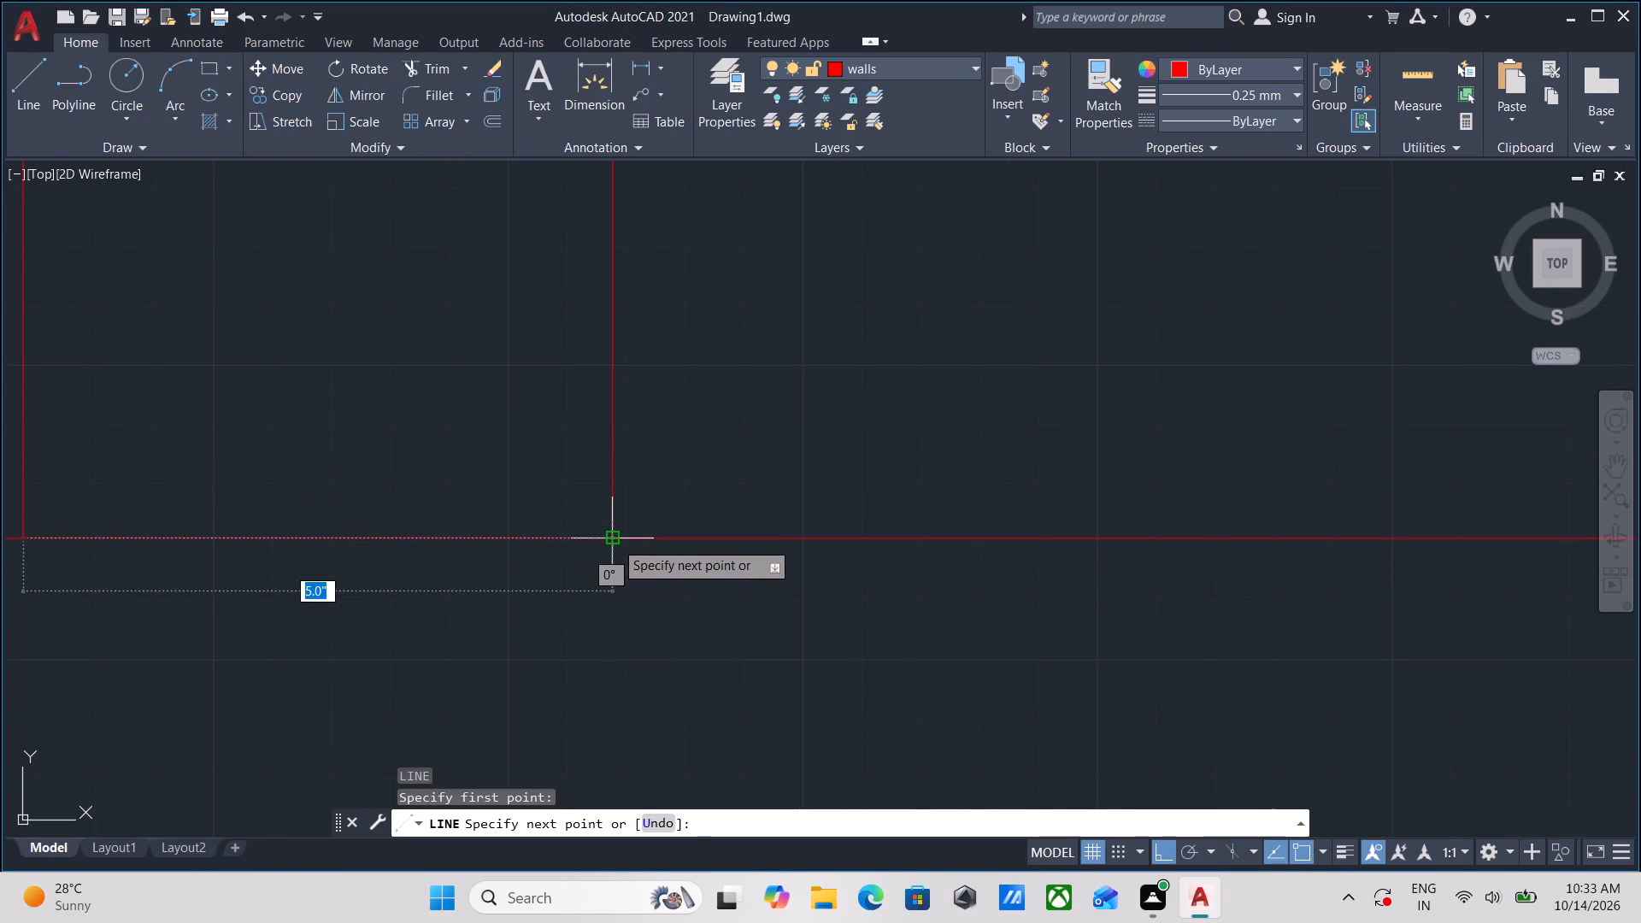
{"action": "left_click", "coordinate": [612, 542]}
{"action": "key", "text": "Escape"}
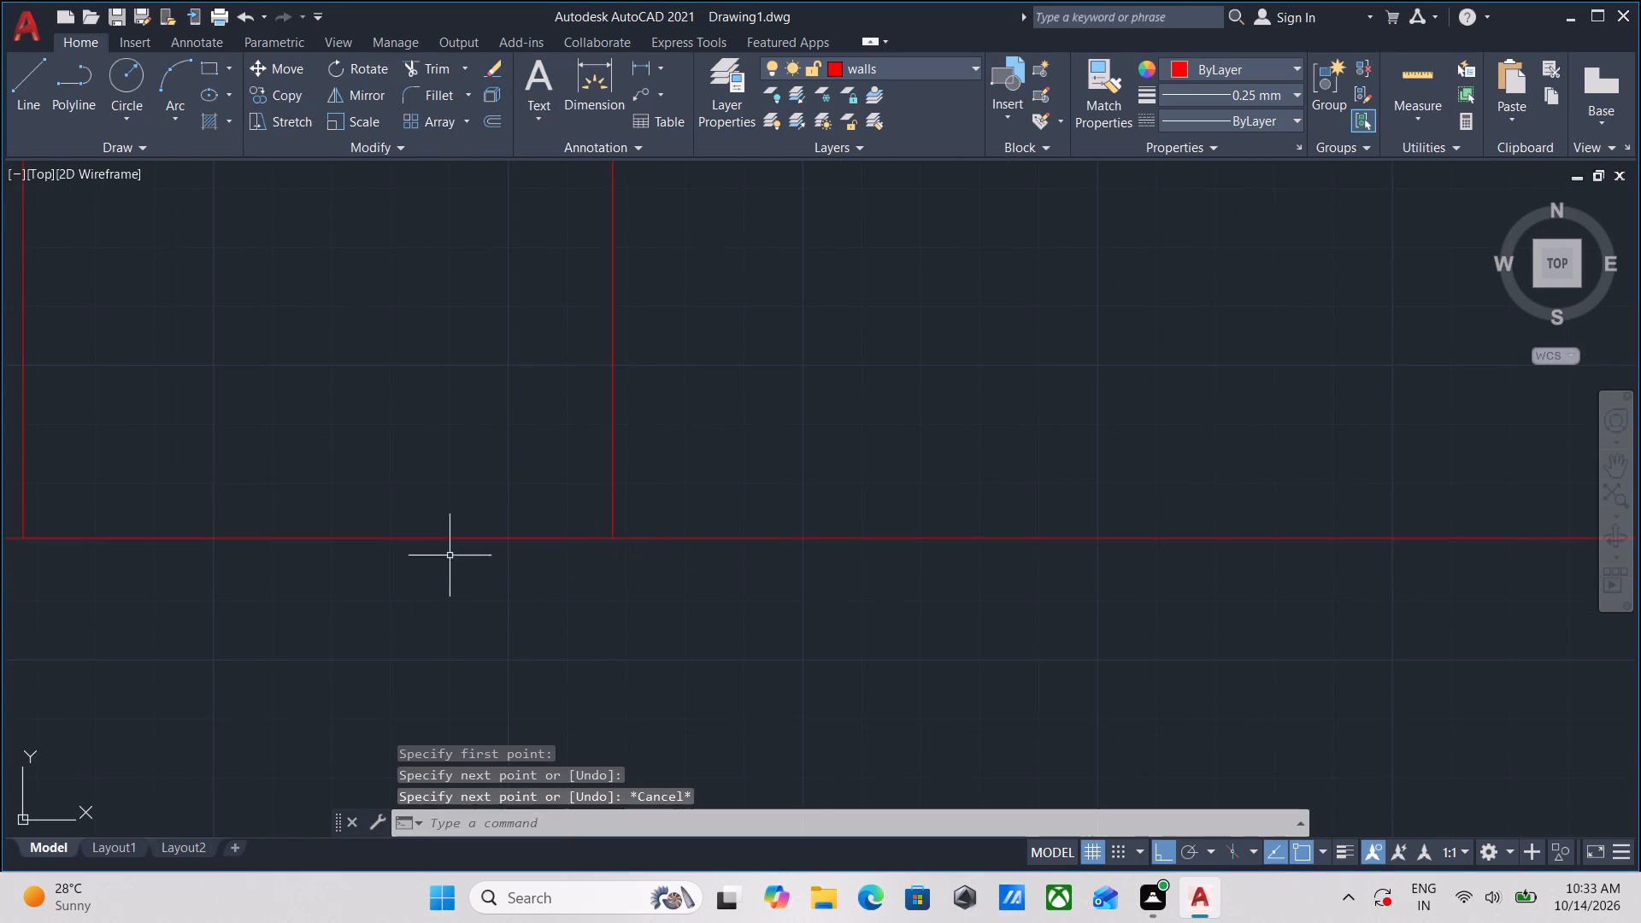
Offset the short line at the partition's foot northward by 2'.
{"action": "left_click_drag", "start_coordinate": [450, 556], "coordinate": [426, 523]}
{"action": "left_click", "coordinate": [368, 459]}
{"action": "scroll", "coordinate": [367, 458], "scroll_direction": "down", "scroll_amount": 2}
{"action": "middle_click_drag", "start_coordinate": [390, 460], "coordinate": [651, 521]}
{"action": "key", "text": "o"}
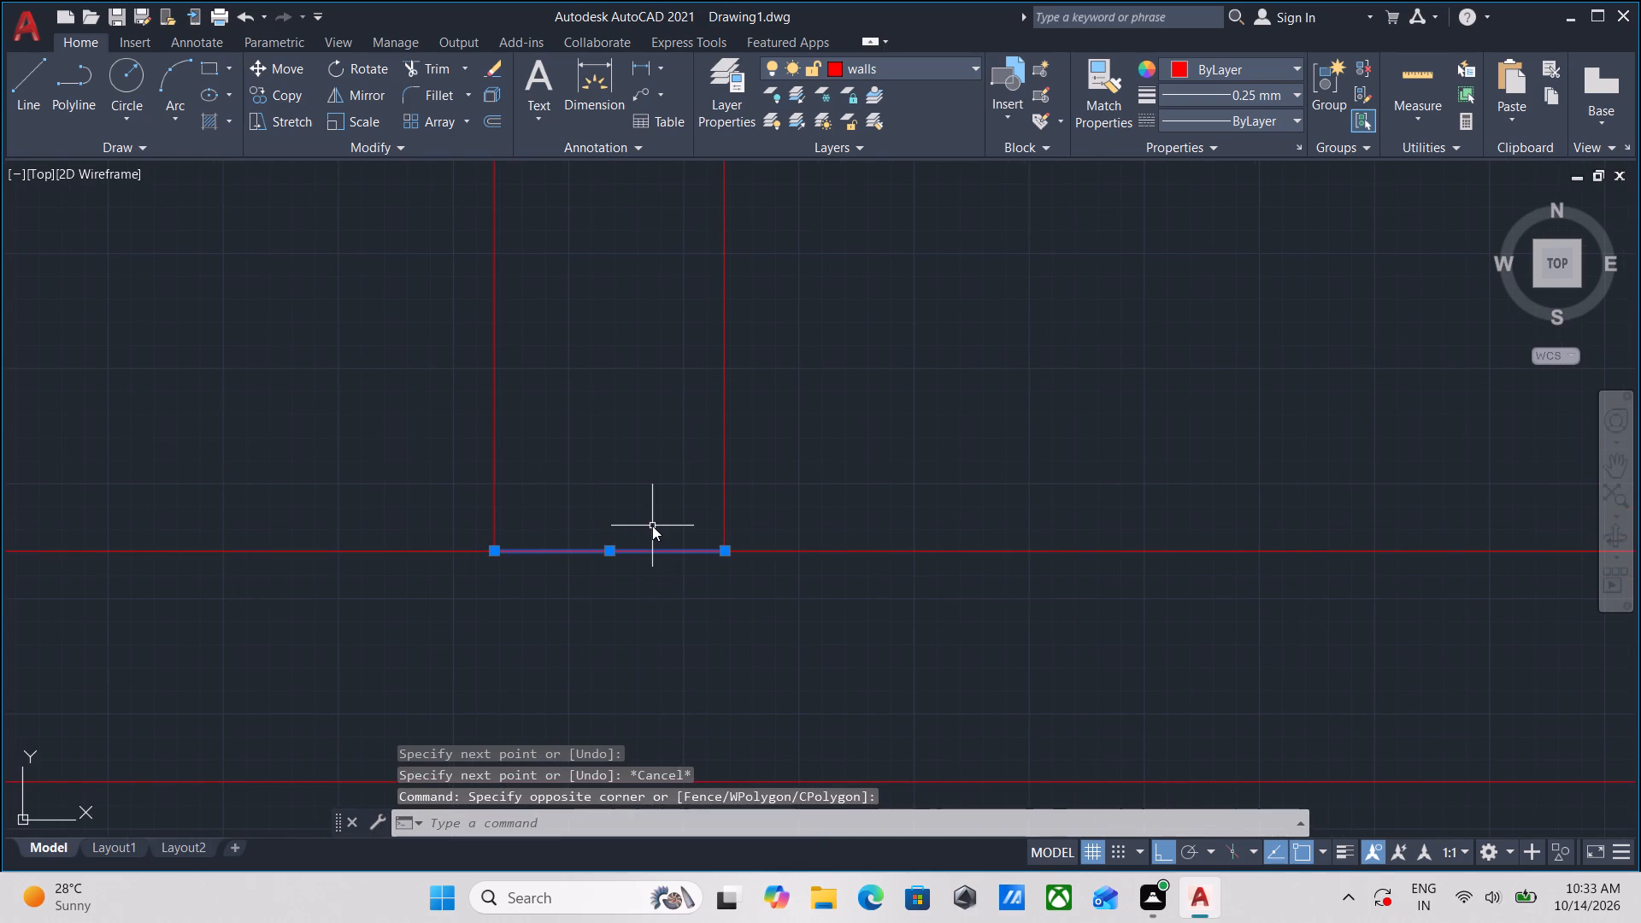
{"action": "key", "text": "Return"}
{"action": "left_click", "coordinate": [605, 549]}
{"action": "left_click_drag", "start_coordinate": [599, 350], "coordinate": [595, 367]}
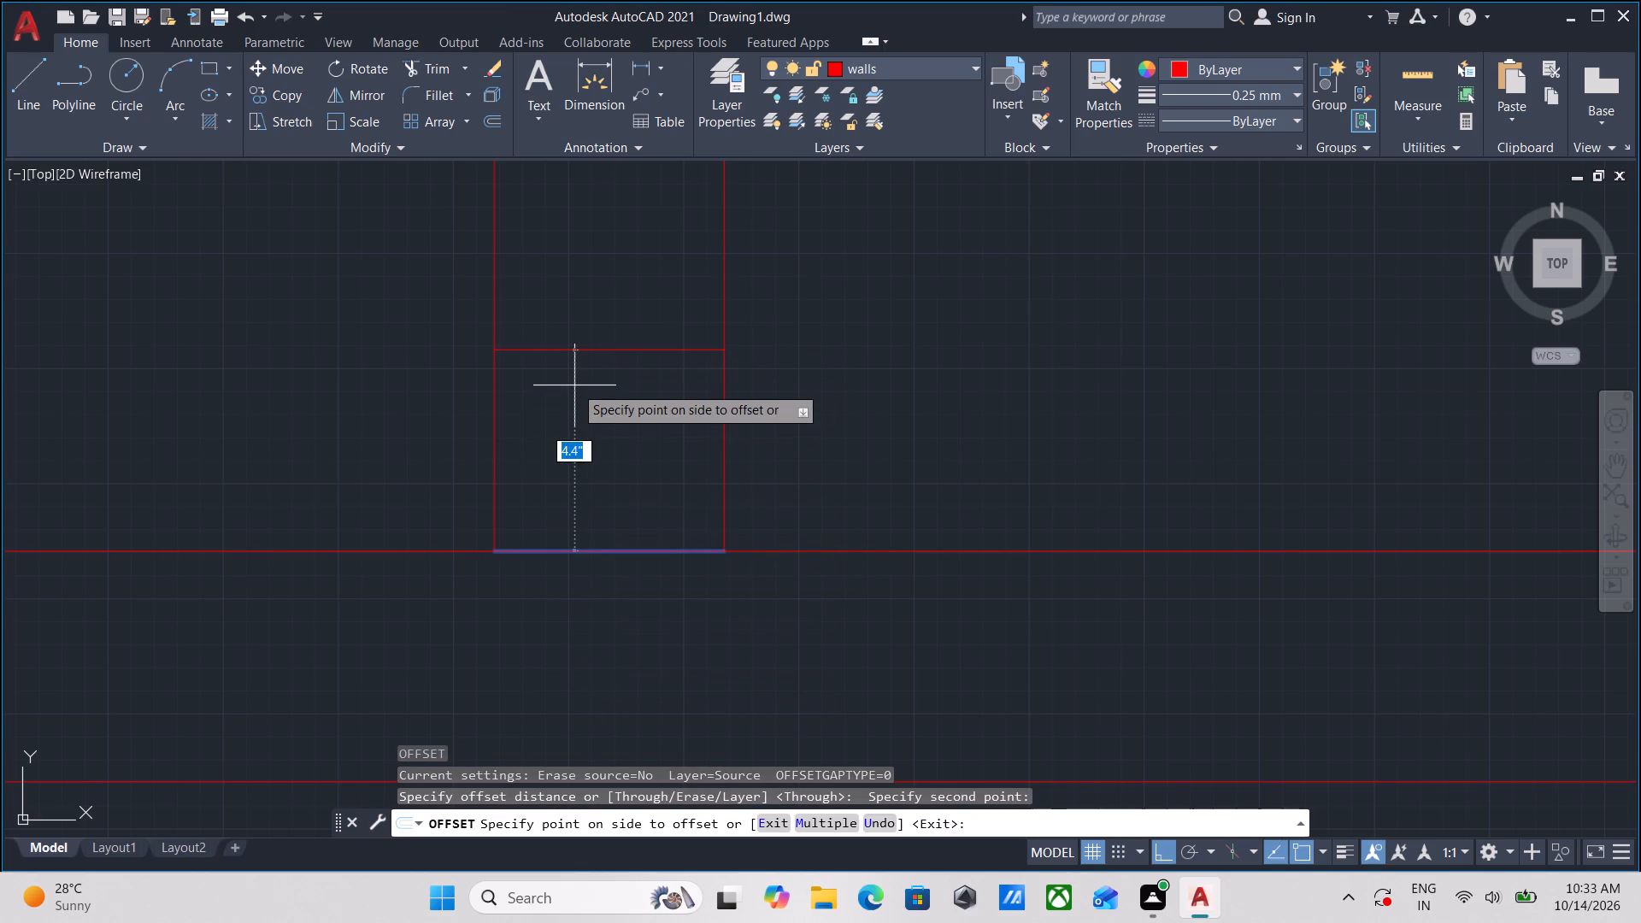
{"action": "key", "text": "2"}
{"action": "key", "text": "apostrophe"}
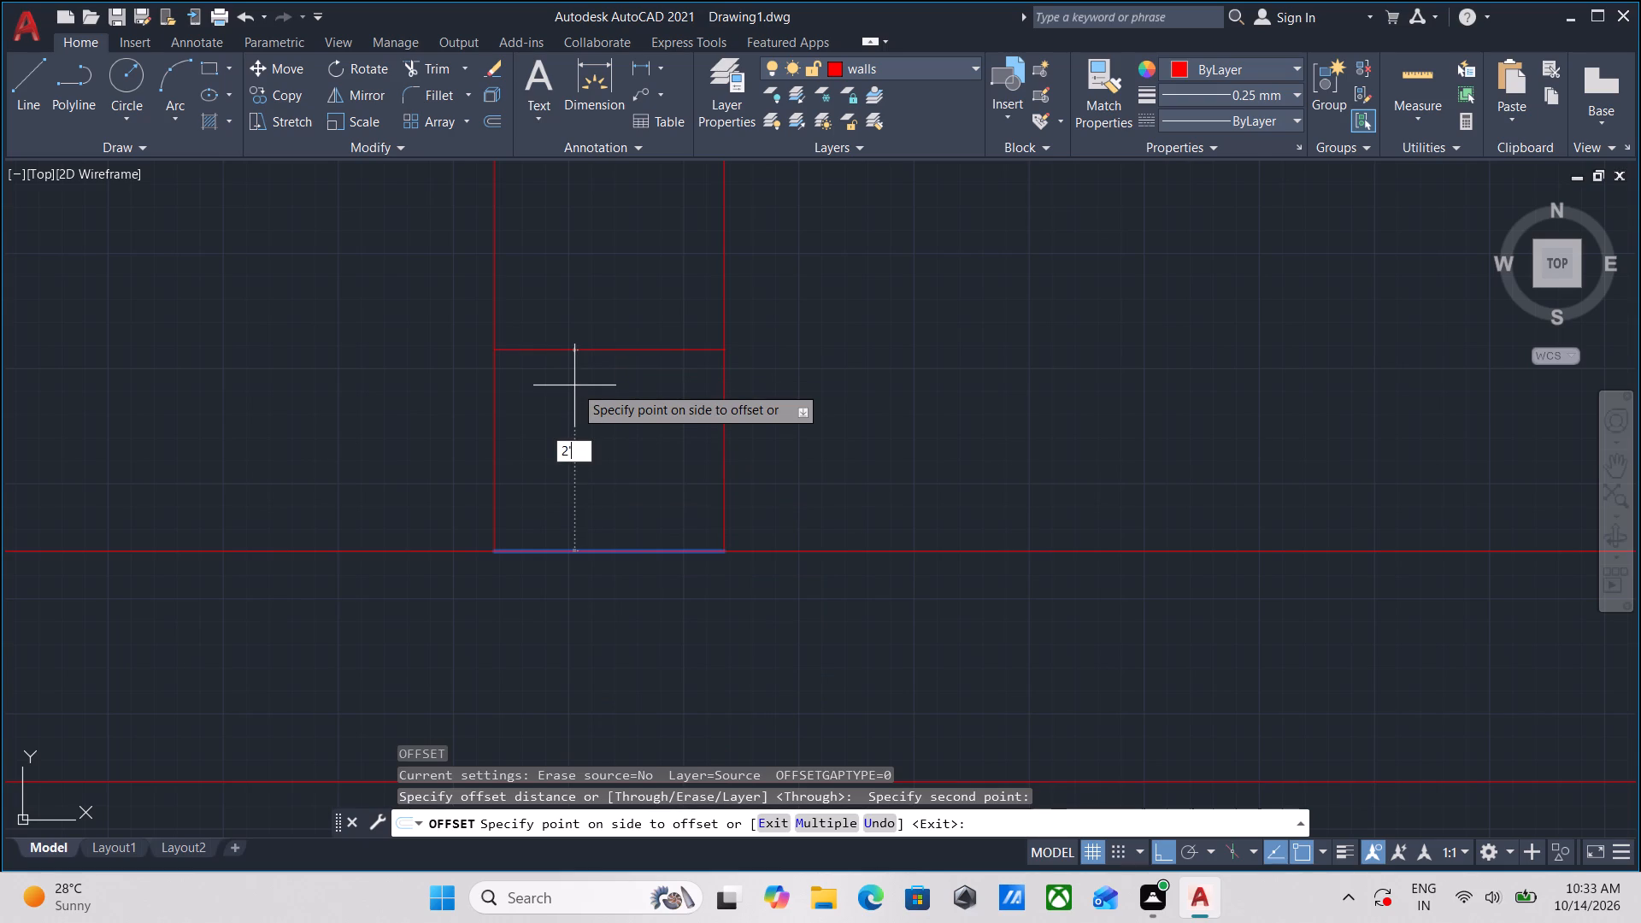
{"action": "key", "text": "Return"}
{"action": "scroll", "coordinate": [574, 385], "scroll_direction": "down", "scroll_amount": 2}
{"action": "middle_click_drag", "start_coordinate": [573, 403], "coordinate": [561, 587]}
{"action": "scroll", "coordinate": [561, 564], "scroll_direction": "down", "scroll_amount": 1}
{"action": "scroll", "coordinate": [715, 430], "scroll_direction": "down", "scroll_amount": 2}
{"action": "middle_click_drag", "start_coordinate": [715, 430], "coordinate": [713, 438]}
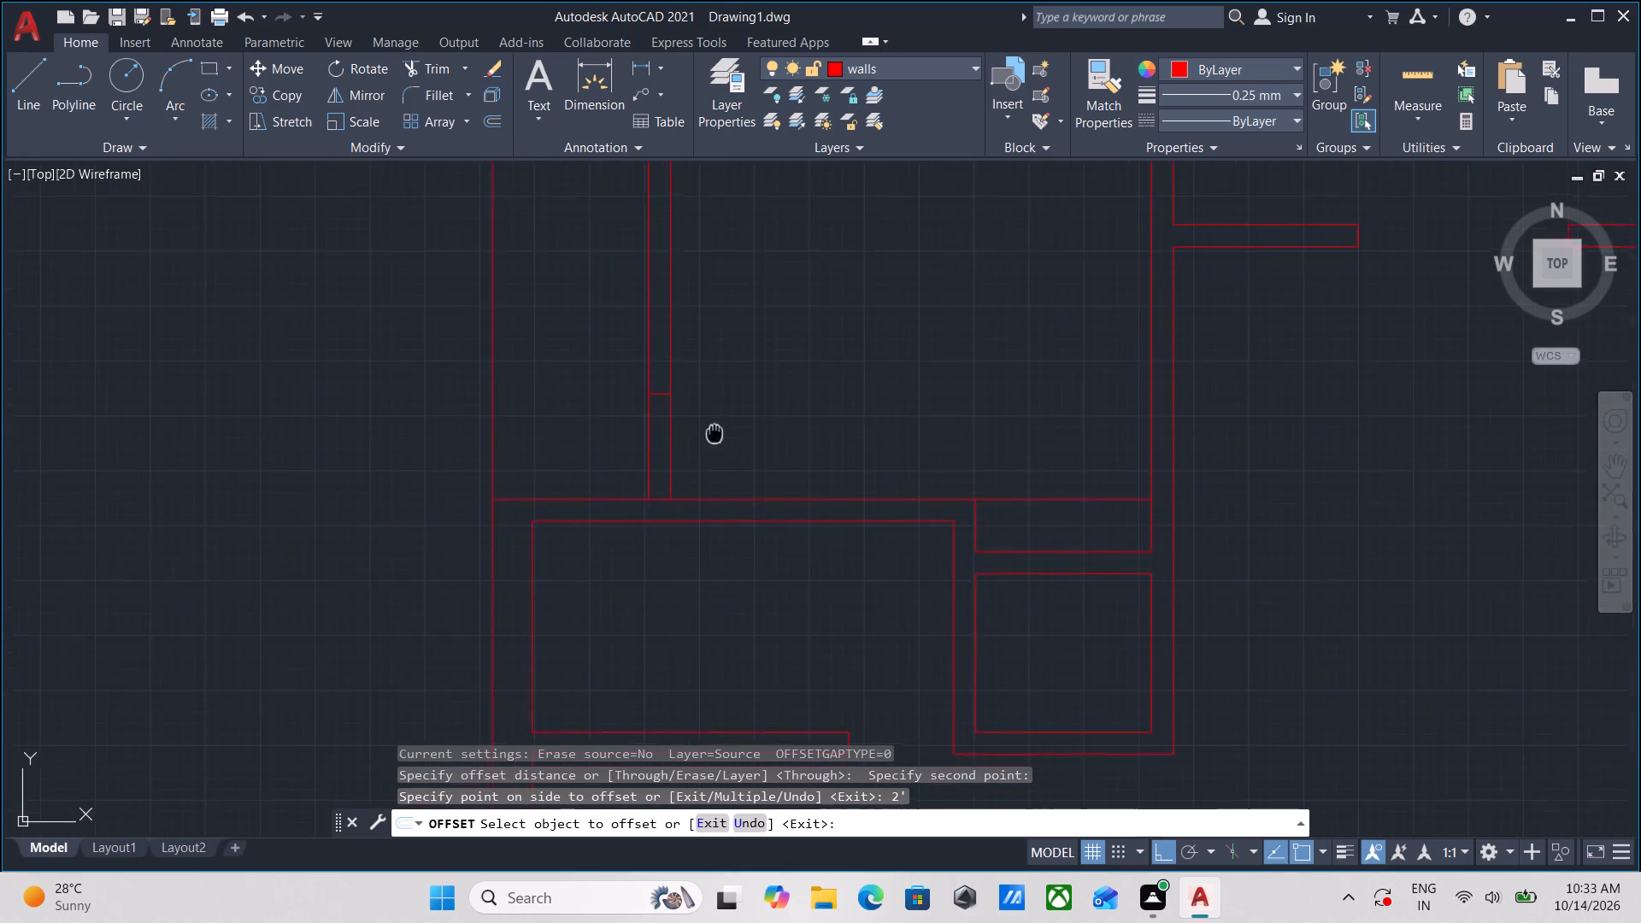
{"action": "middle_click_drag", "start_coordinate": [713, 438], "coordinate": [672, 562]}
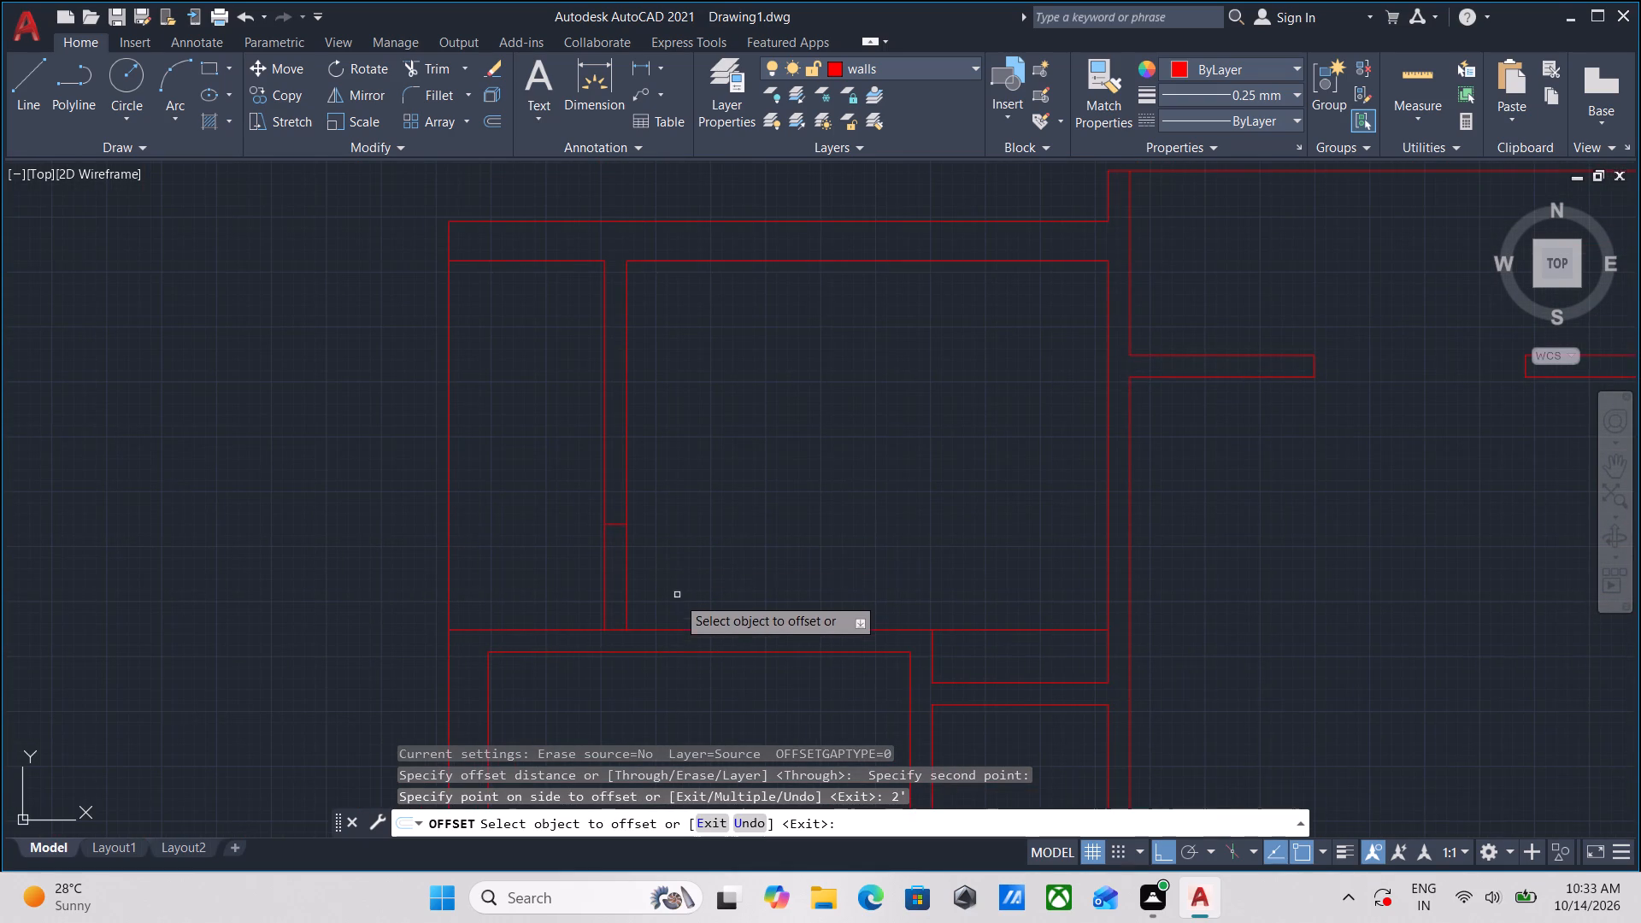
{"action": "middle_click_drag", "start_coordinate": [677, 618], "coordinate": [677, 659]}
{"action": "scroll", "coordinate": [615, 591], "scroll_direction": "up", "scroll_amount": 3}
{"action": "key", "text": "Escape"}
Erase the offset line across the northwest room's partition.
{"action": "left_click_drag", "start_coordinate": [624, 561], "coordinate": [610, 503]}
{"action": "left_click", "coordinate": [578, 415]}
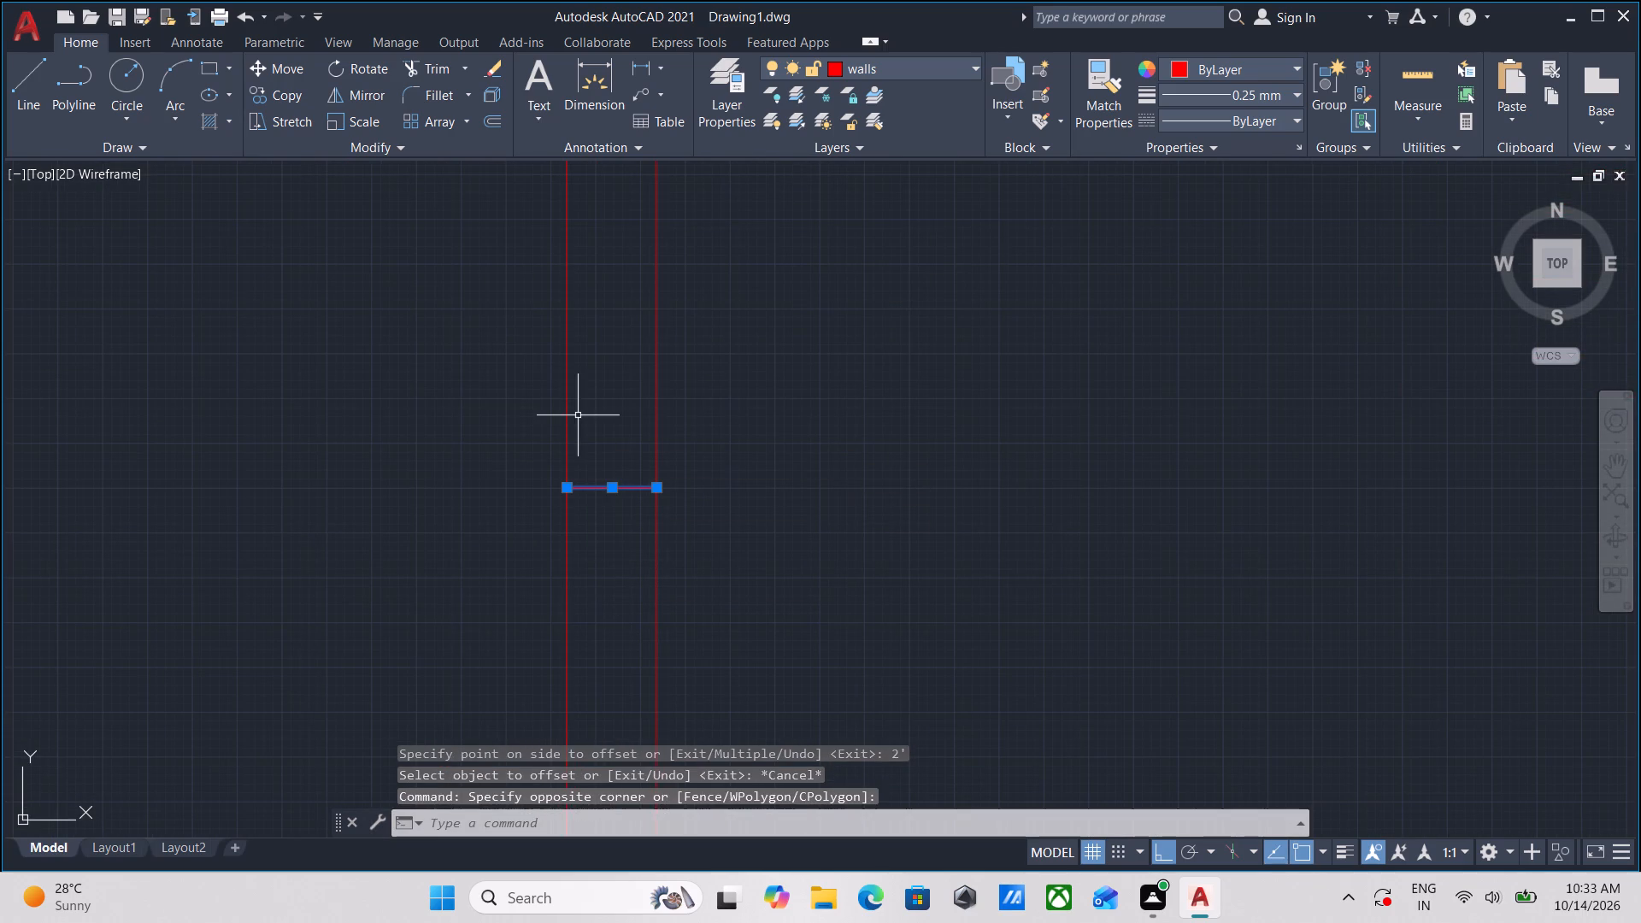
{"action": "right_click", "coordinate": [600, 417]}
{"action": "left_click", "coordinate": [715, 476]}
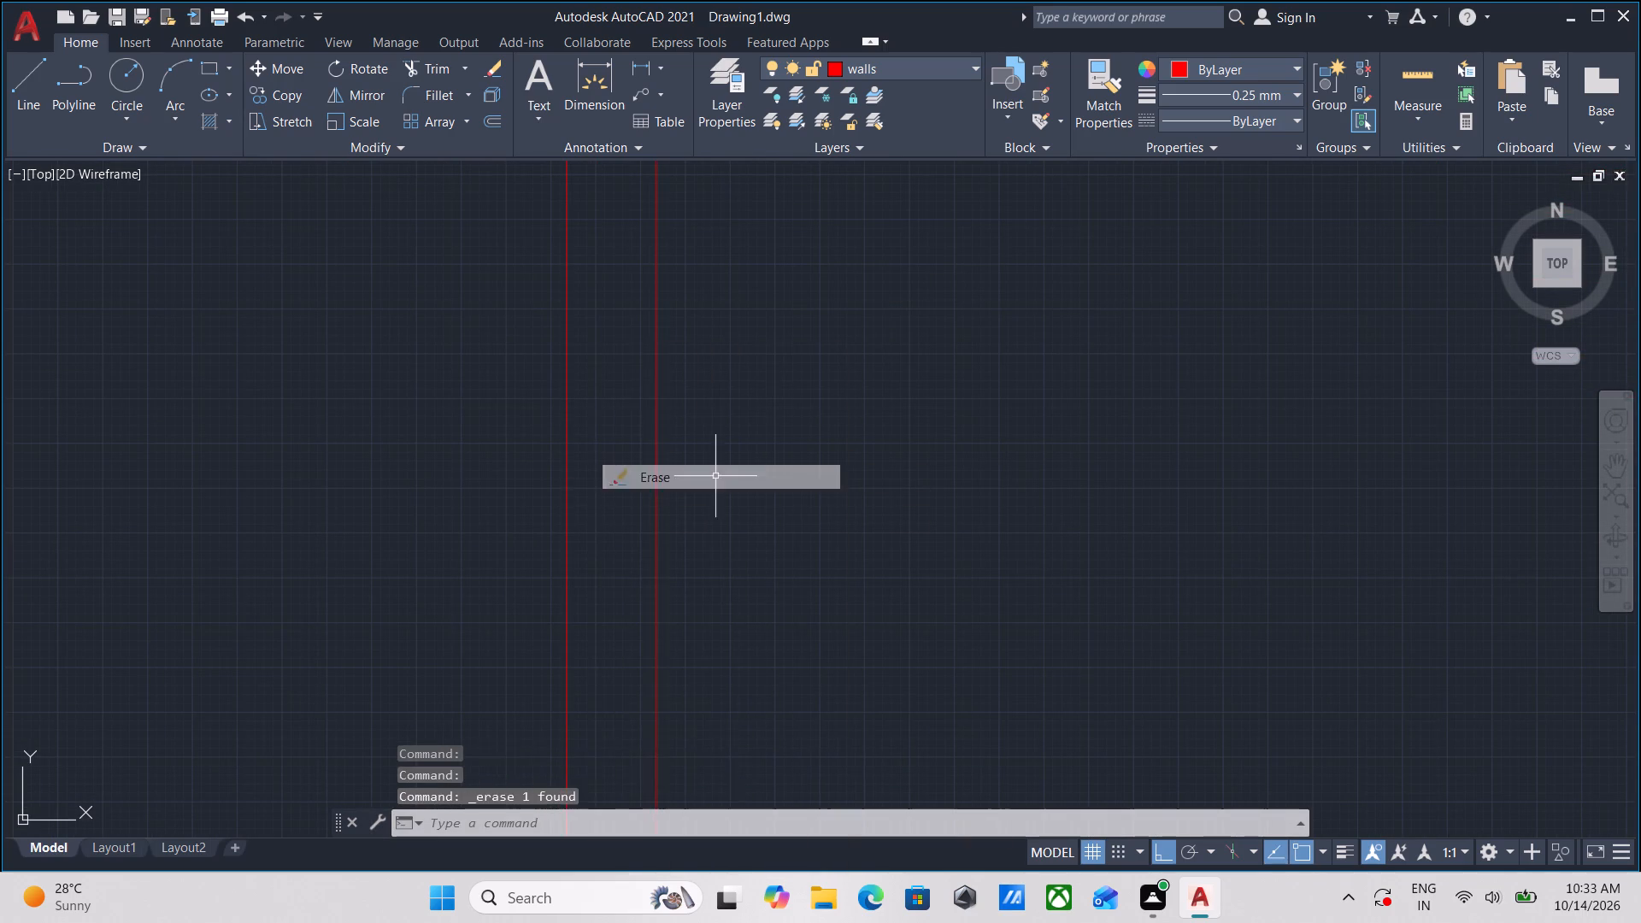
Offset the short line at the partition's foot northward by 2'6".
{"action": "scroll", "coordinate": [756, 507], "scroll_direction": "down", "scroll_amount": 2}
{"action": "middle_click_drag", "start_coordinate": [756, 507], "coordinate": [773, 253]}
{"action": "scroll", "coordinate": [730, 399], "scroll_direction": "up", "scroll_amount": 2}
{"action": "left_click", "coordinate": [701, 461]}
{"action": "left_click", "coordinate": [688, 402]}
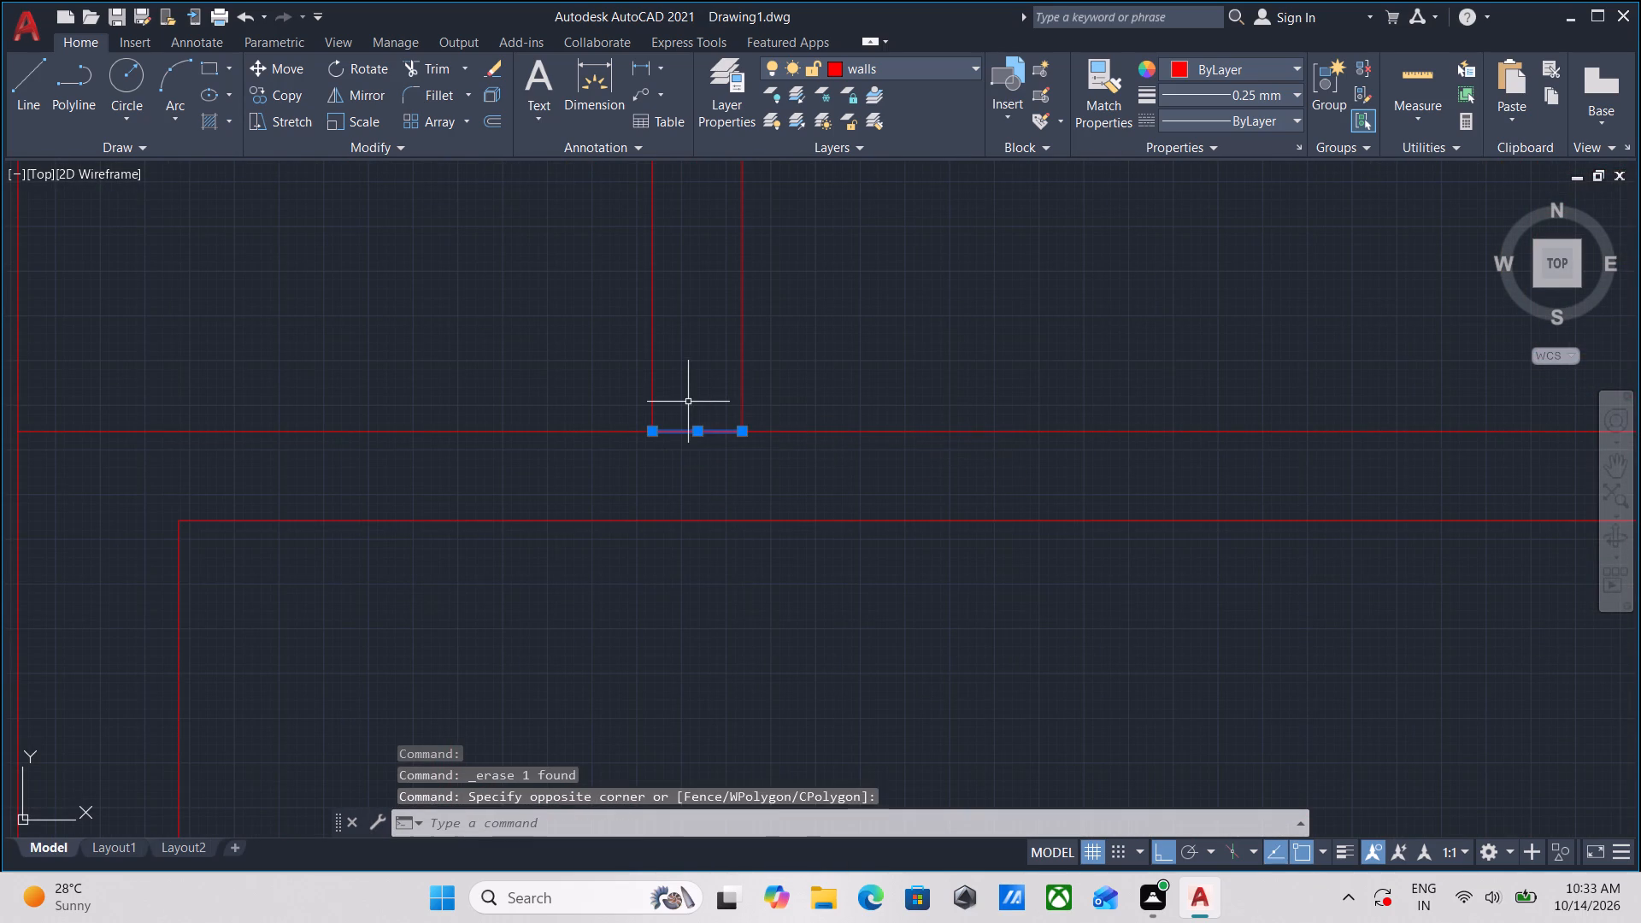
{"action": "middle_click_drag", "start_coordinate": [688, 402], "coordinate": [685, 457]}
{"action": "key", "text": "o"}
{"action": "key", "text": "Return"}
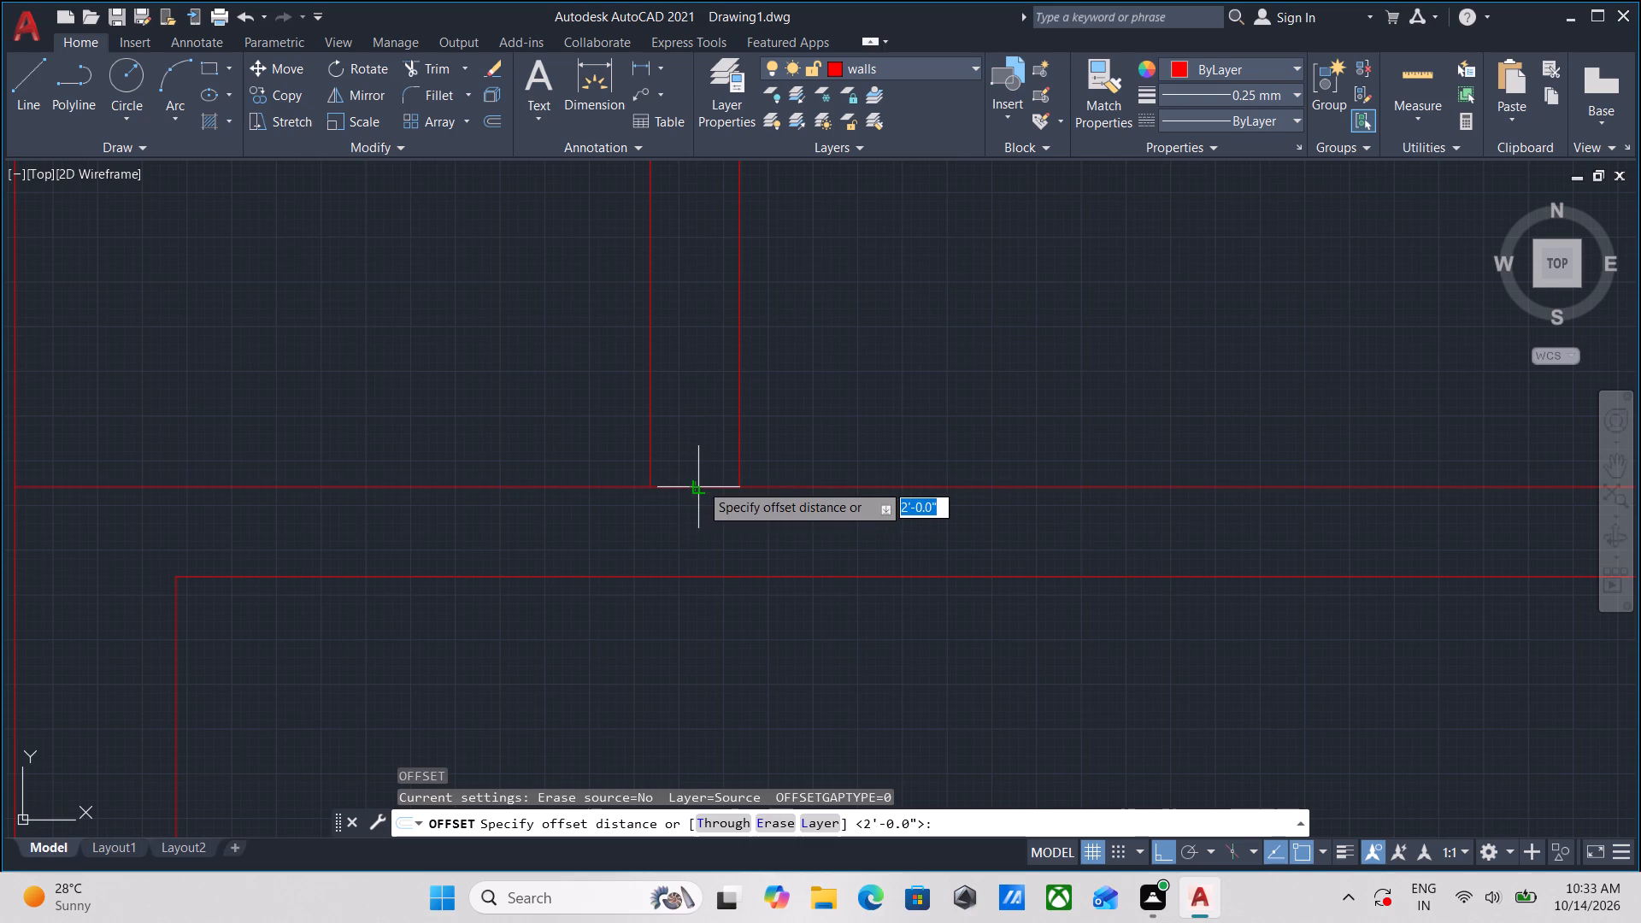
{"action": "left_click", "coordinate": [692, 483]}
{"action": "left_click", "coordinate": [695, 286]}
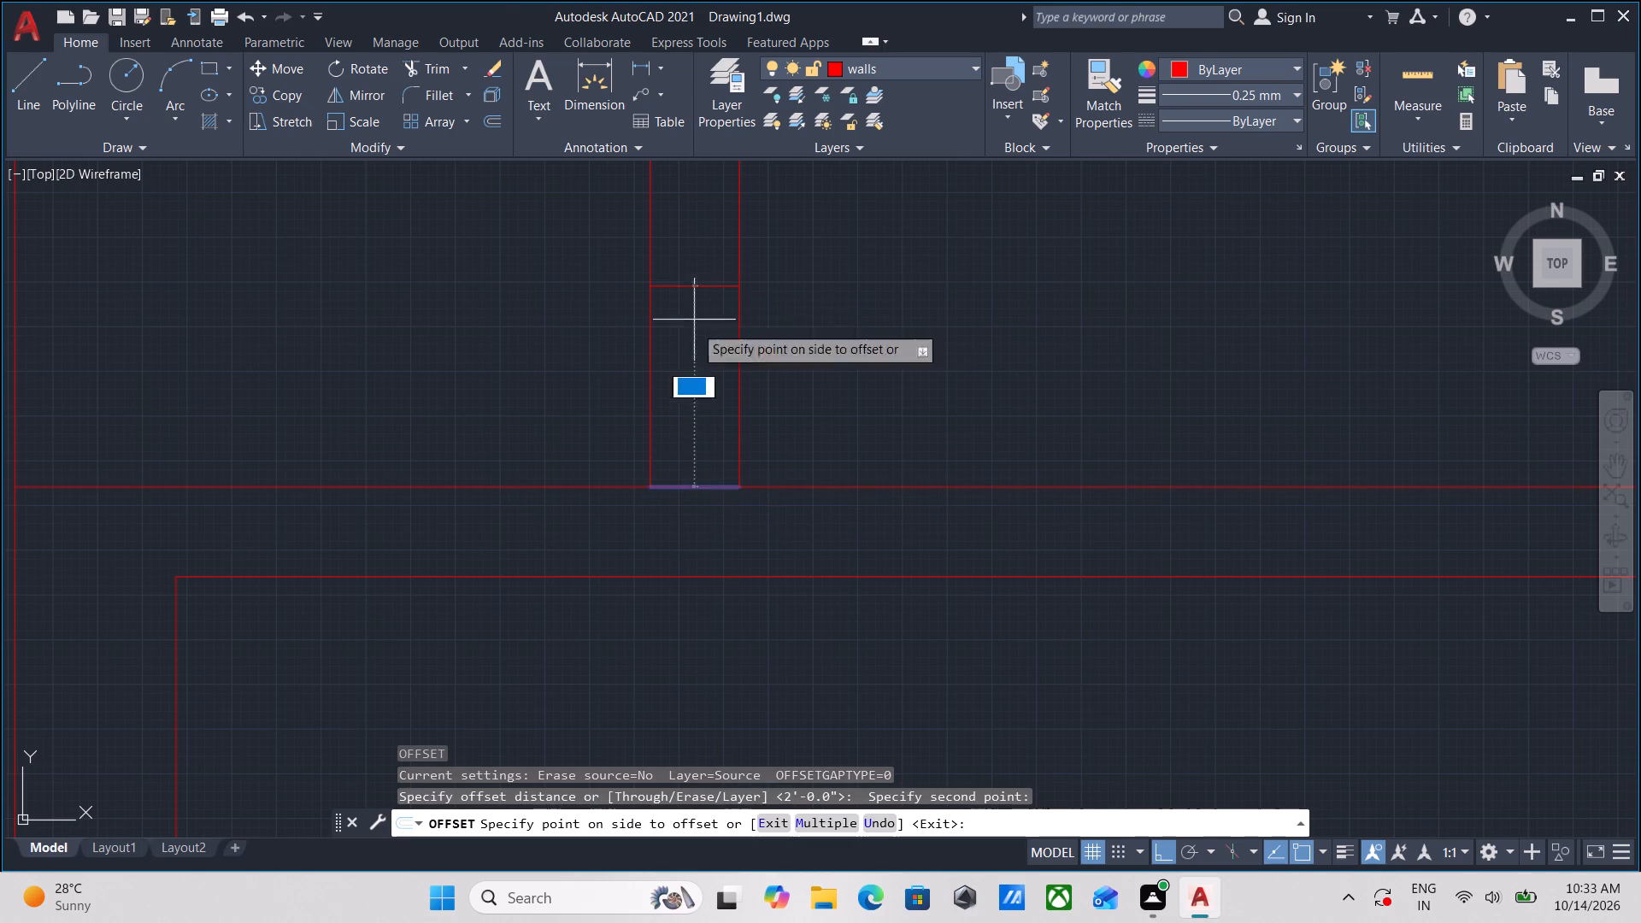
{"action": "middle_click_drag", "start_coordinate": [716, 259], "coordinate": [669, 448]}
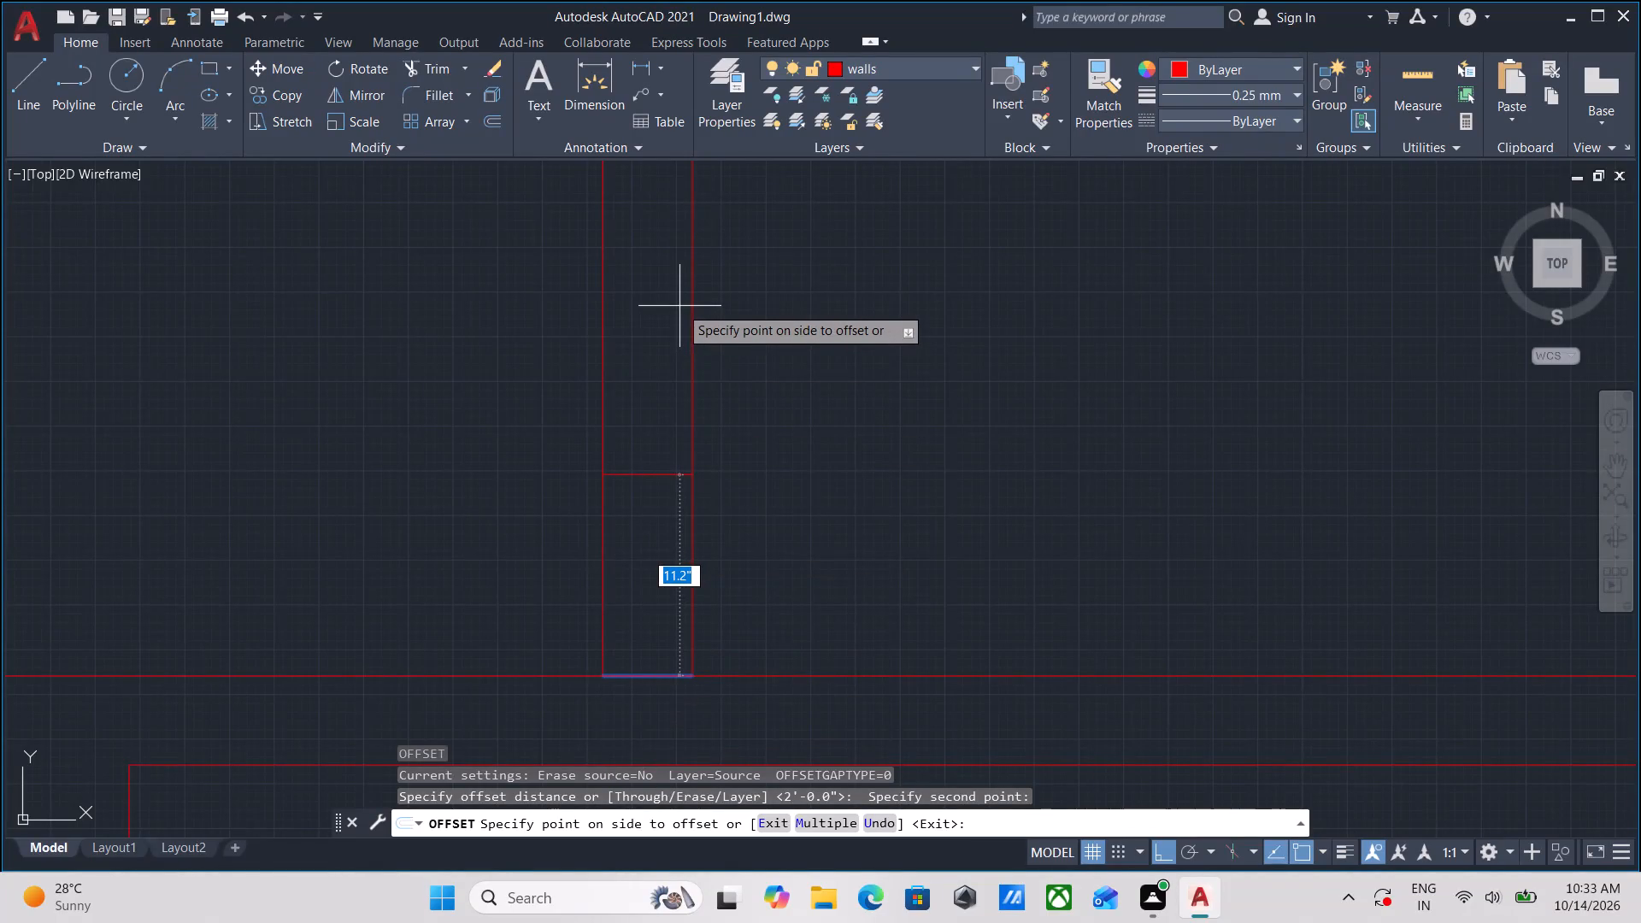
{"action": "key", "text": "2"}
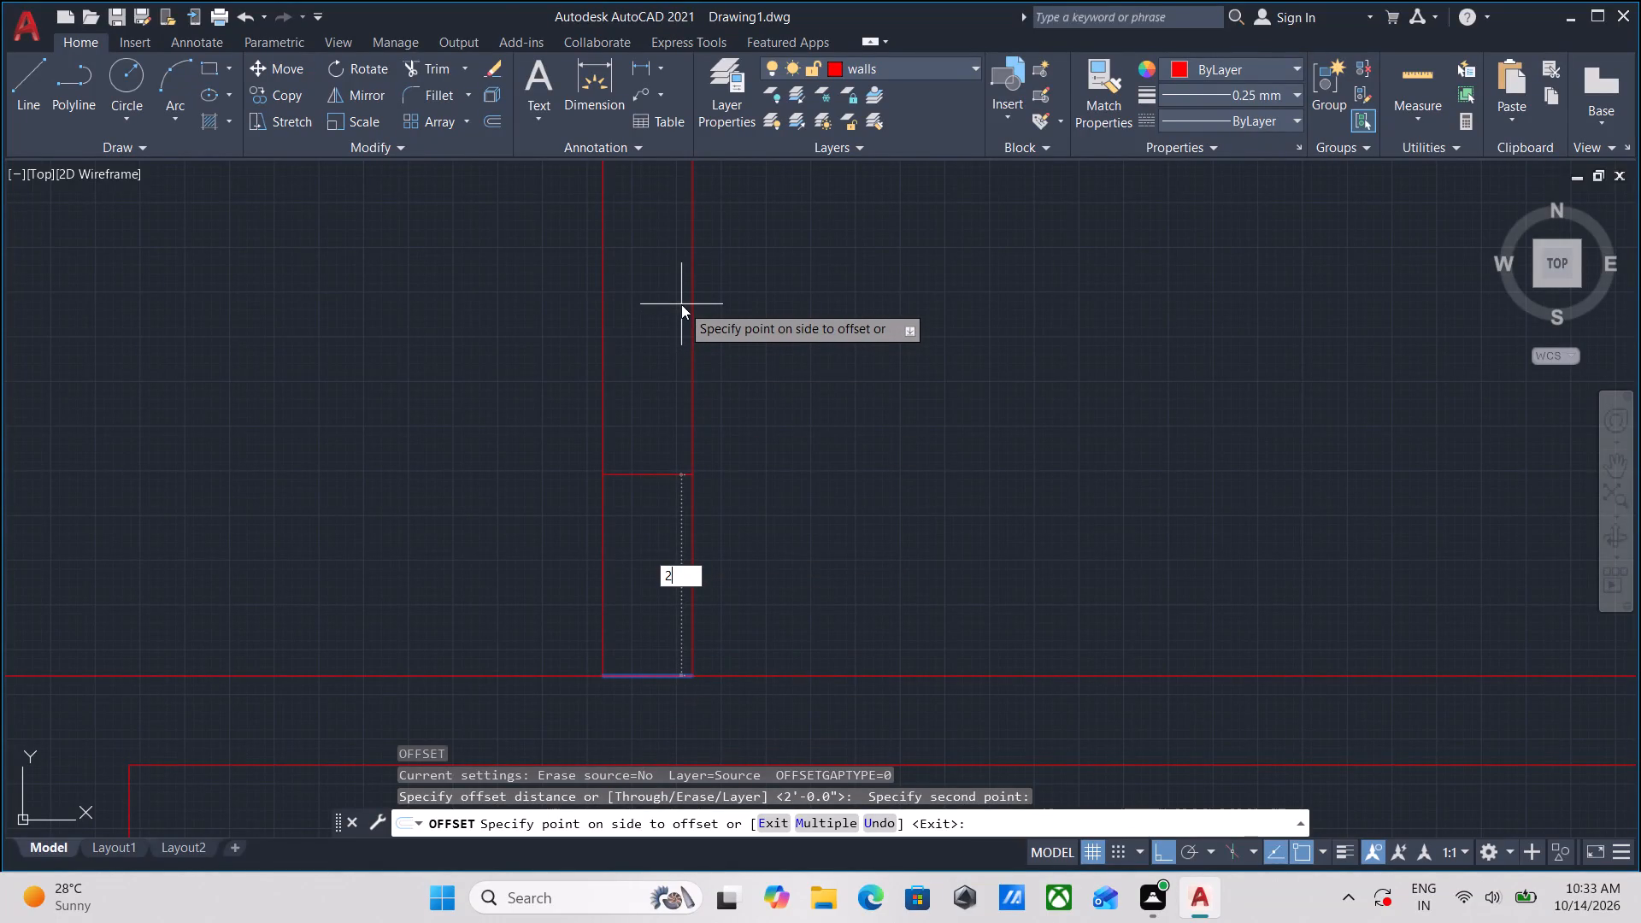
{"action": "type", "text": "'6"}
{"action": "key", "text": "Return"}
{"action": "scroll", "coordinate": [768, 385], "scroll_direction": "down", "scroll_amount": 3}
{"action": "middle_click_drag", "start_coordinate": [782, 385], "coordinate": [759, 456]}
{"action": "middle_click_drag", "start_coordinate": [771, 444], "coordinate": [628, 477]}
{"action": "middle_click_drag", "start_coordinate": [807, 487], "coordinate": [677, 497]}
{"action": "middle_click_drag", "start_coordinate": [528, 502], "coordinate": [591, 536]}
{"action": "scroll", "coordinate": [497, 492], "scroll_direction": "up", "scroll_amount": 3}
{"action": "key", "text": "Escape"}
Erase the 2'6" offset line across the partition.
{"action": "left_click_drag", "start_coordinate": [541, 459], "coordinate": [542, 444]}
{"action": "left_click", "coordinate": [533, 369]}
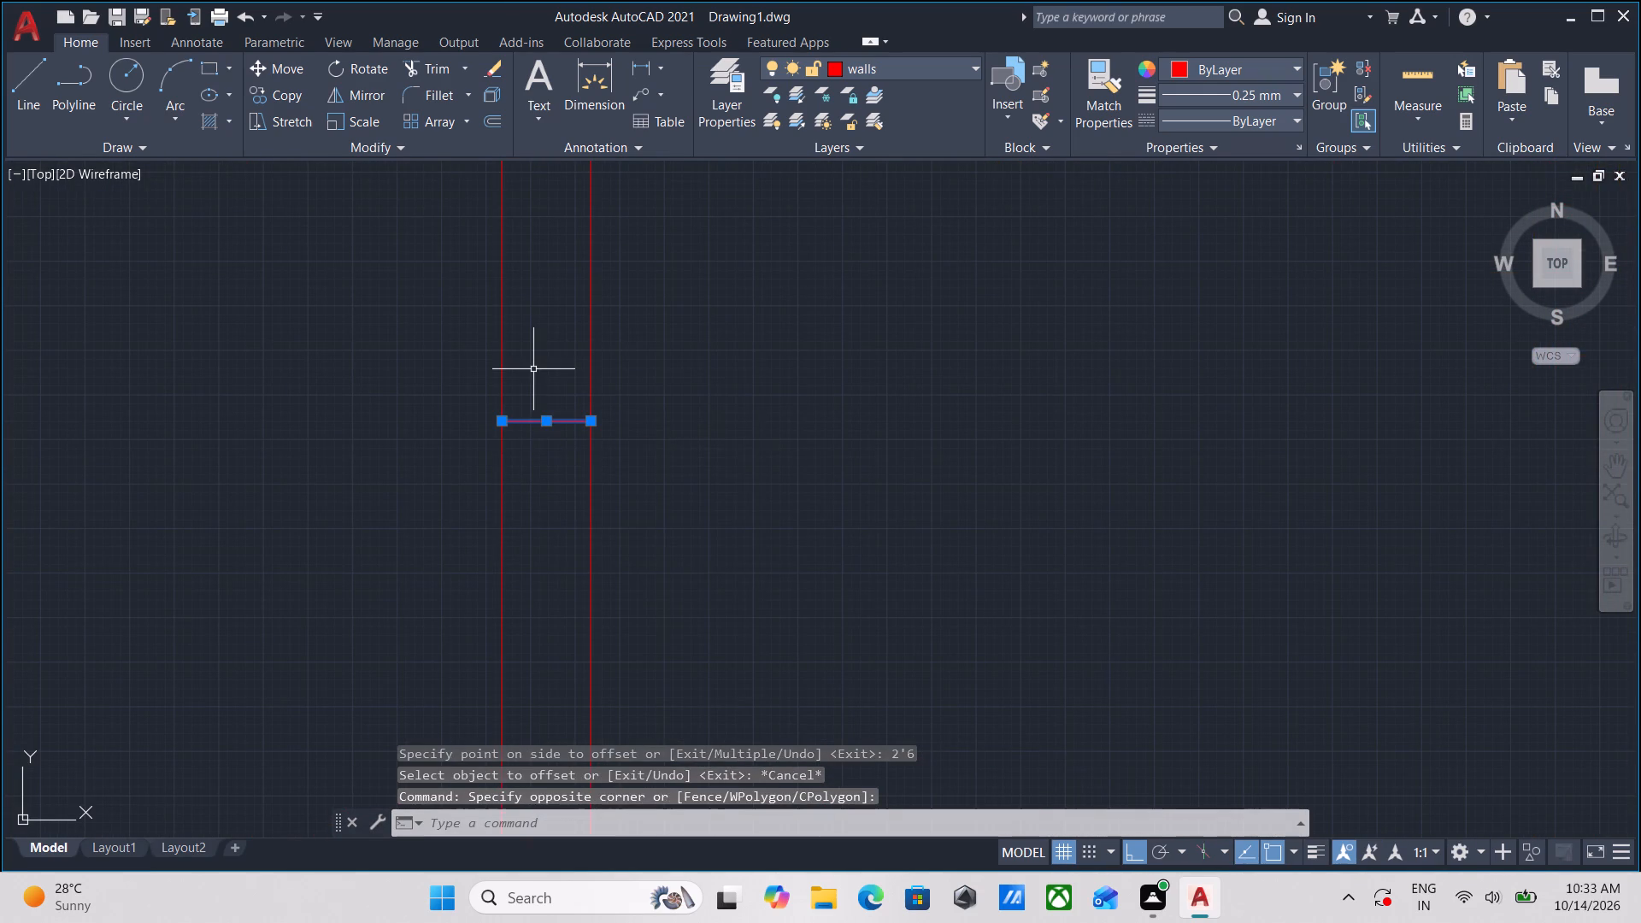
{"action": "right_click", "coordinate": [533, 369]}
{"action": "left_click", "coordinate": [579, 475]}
Offset the short line at the foot of the northwest room's partition northward by 2'.
{"action": "scroll", "coordinate": [586, 472], "scroll_direction": "down", "scroll_amount": 3}
{"action": "middle_click_drag", "start_coordinate": [586, 472], "coordinate": [634, 359]}
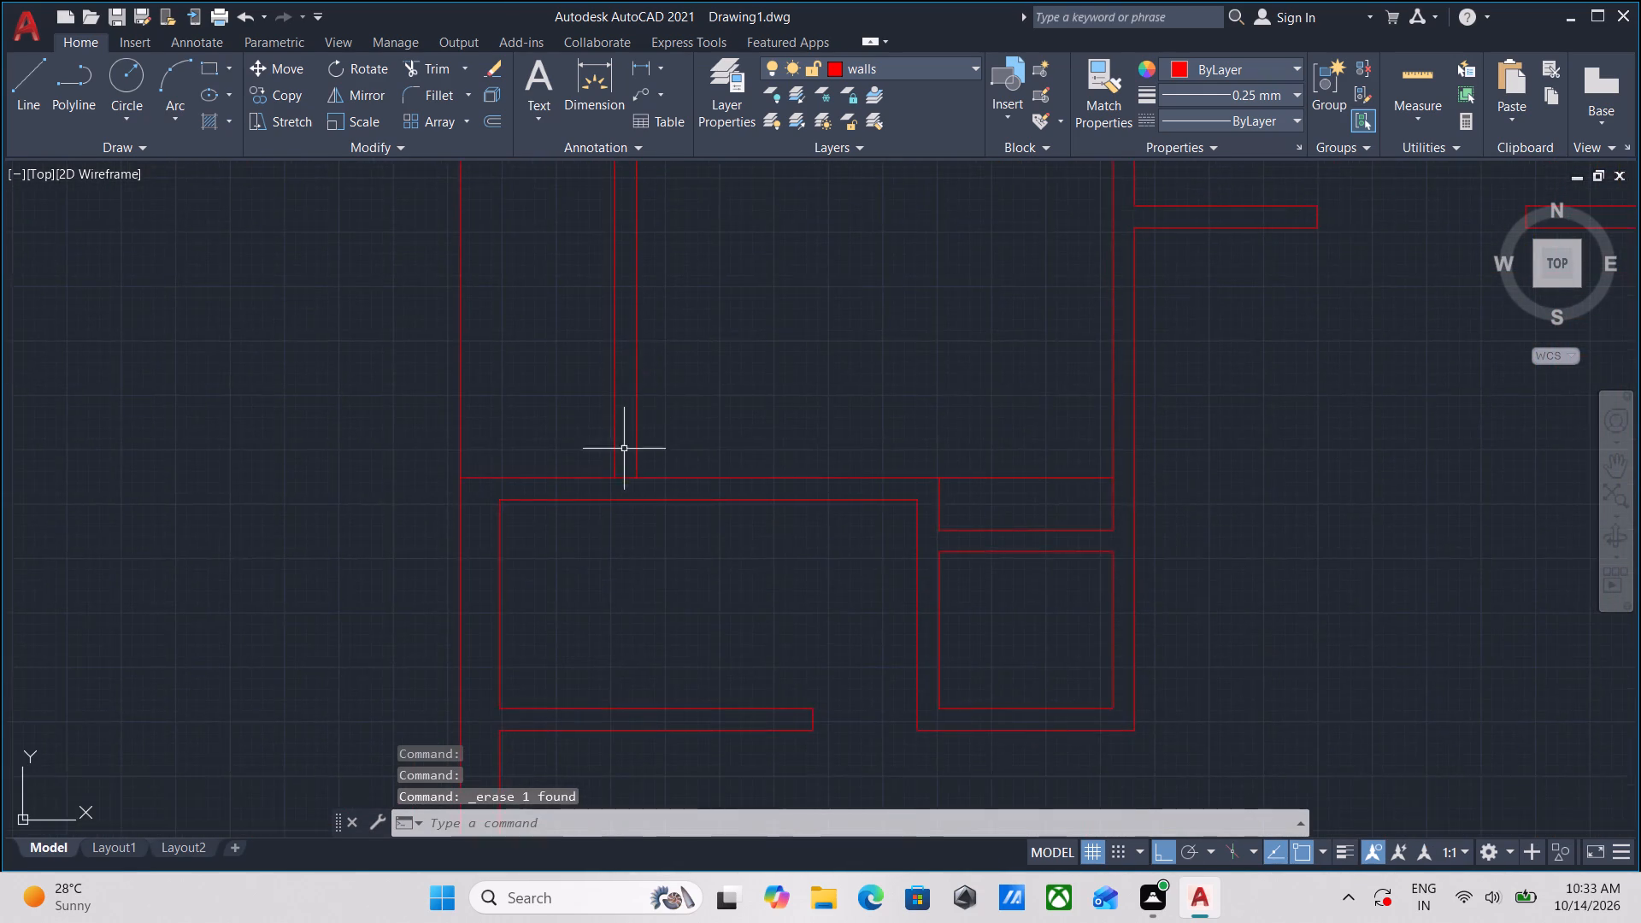
{"action": "scroll", "coordinate": [622, 479], "scroll_direction": "up", "scroll_amount": 3}
{"action": "left_click_drag", "start_coordinate": [640, 489], "coordinate": [638, 467]}
{"action": "left_click", "coordinate": [619, 402]}
{"action": "middle_click_drag", "start_coordinate": [619, 402], "coordinate": [624, 425]}
{"action": "key", "text": "o"}
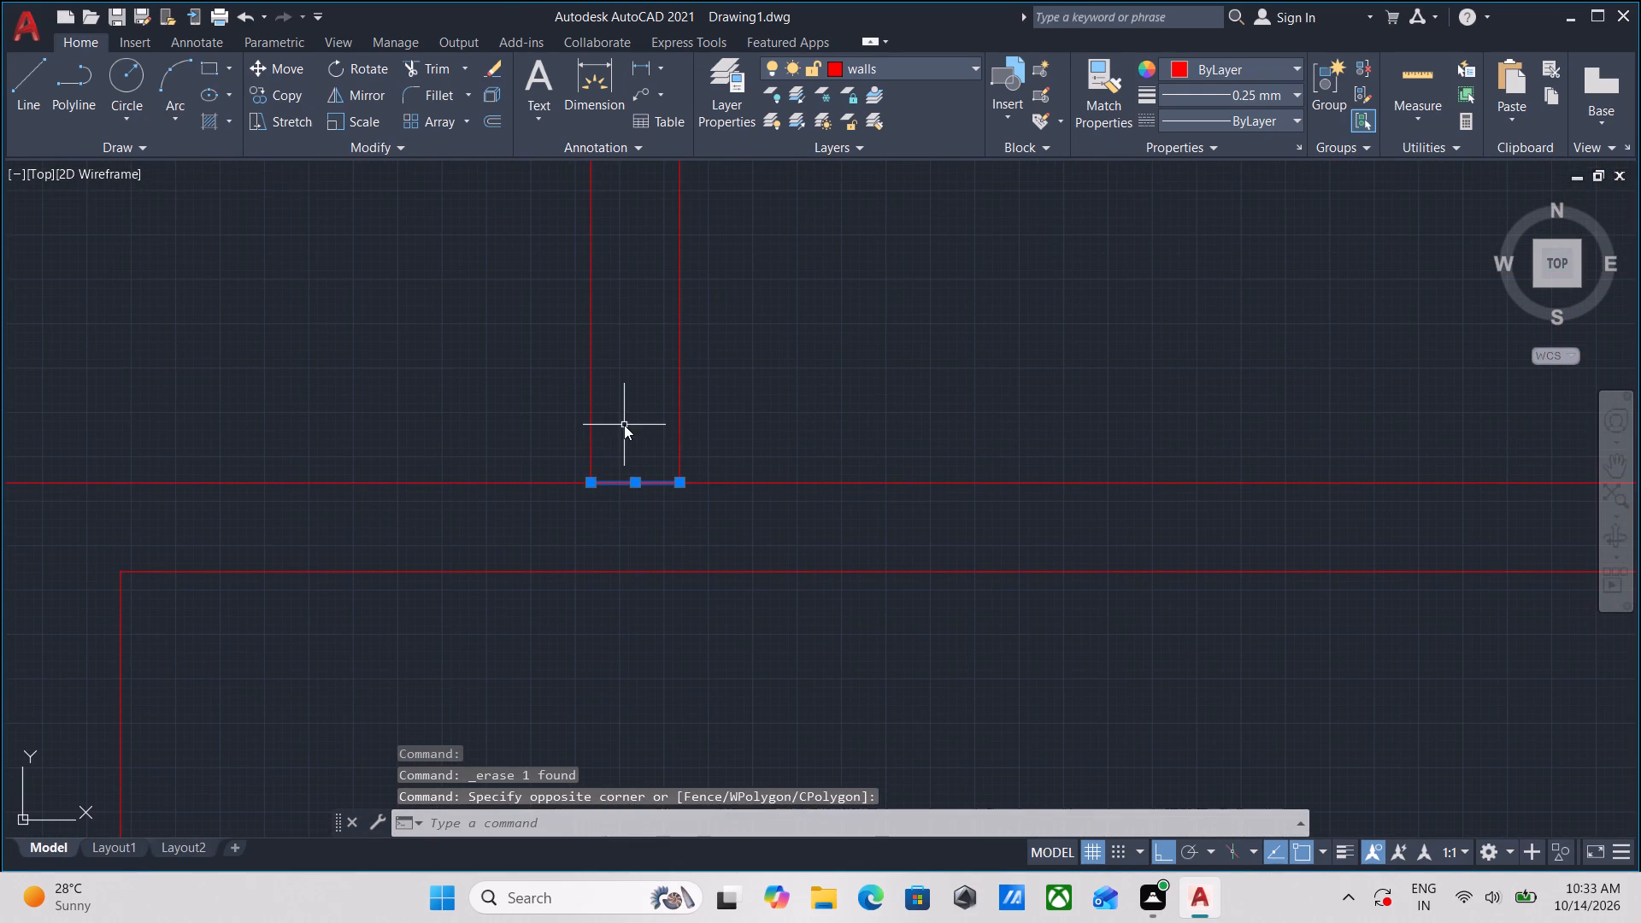
{"action": "key", "text": "Return"}
{"action": "left_click", "coordinate": [634, 483]}
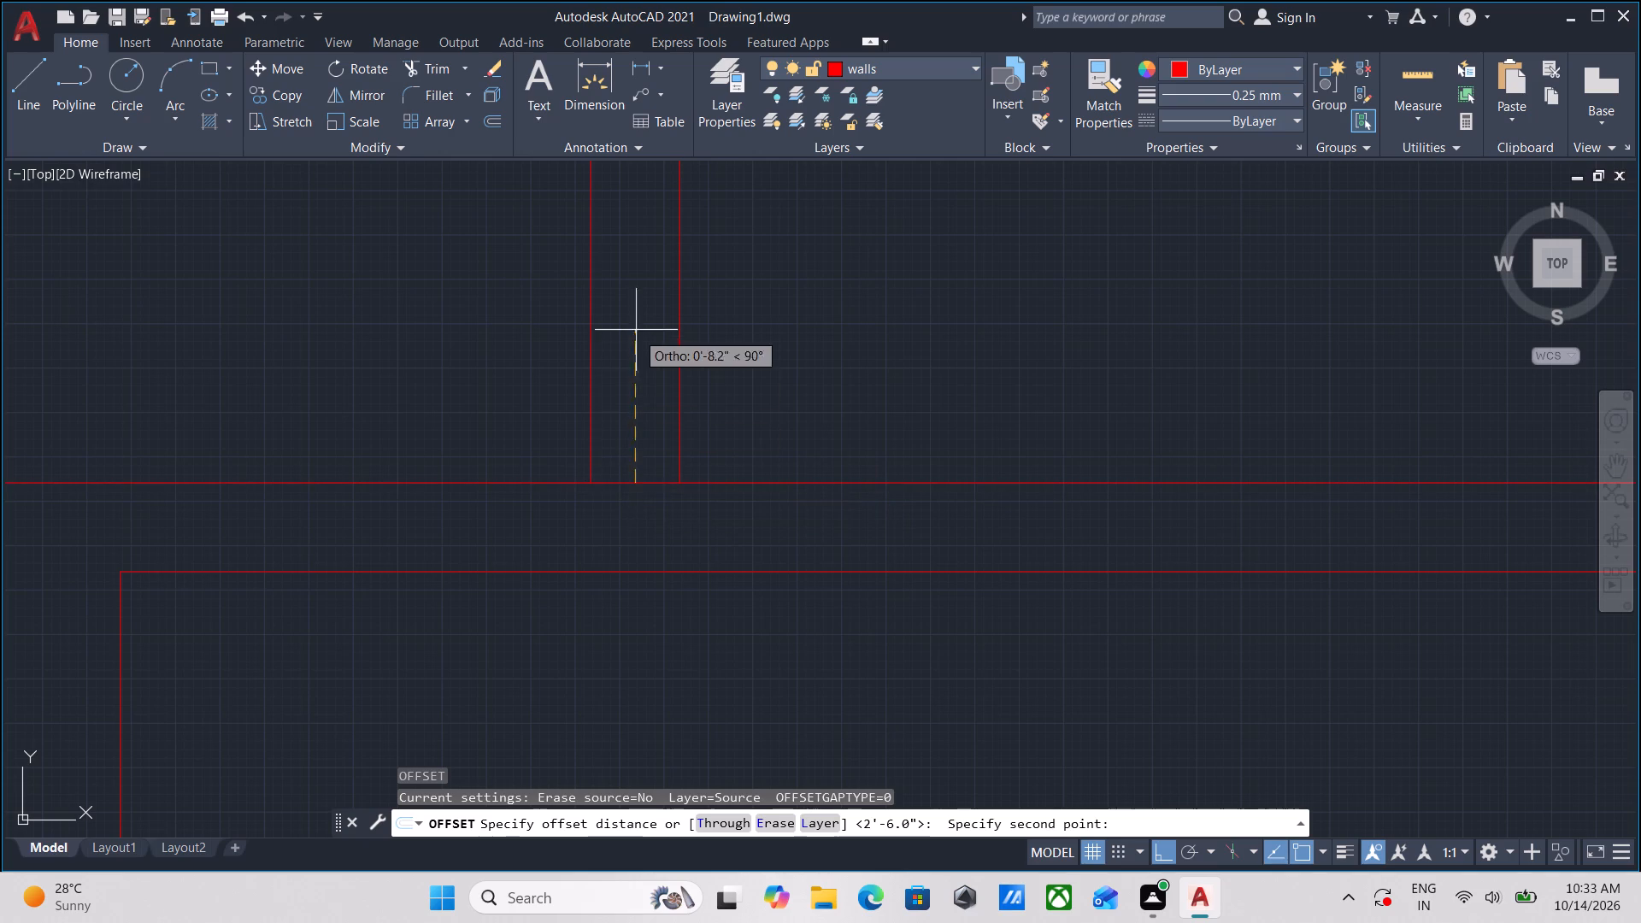
{"action": "left_click", "coordinate": [636, 326]}
{"action": "type", "text": "2'"}
{"action": "key", "text": "Return"}
{"action": "scroll", "coordinate": [721, 312], "scroll_direction": "down", "scroll_amount": 4}
{"action": "middle_click_drag", "start_coordinate": [857, 326], "coordinate": [735, 444]}
{"action": "key", "text": "Escape"}
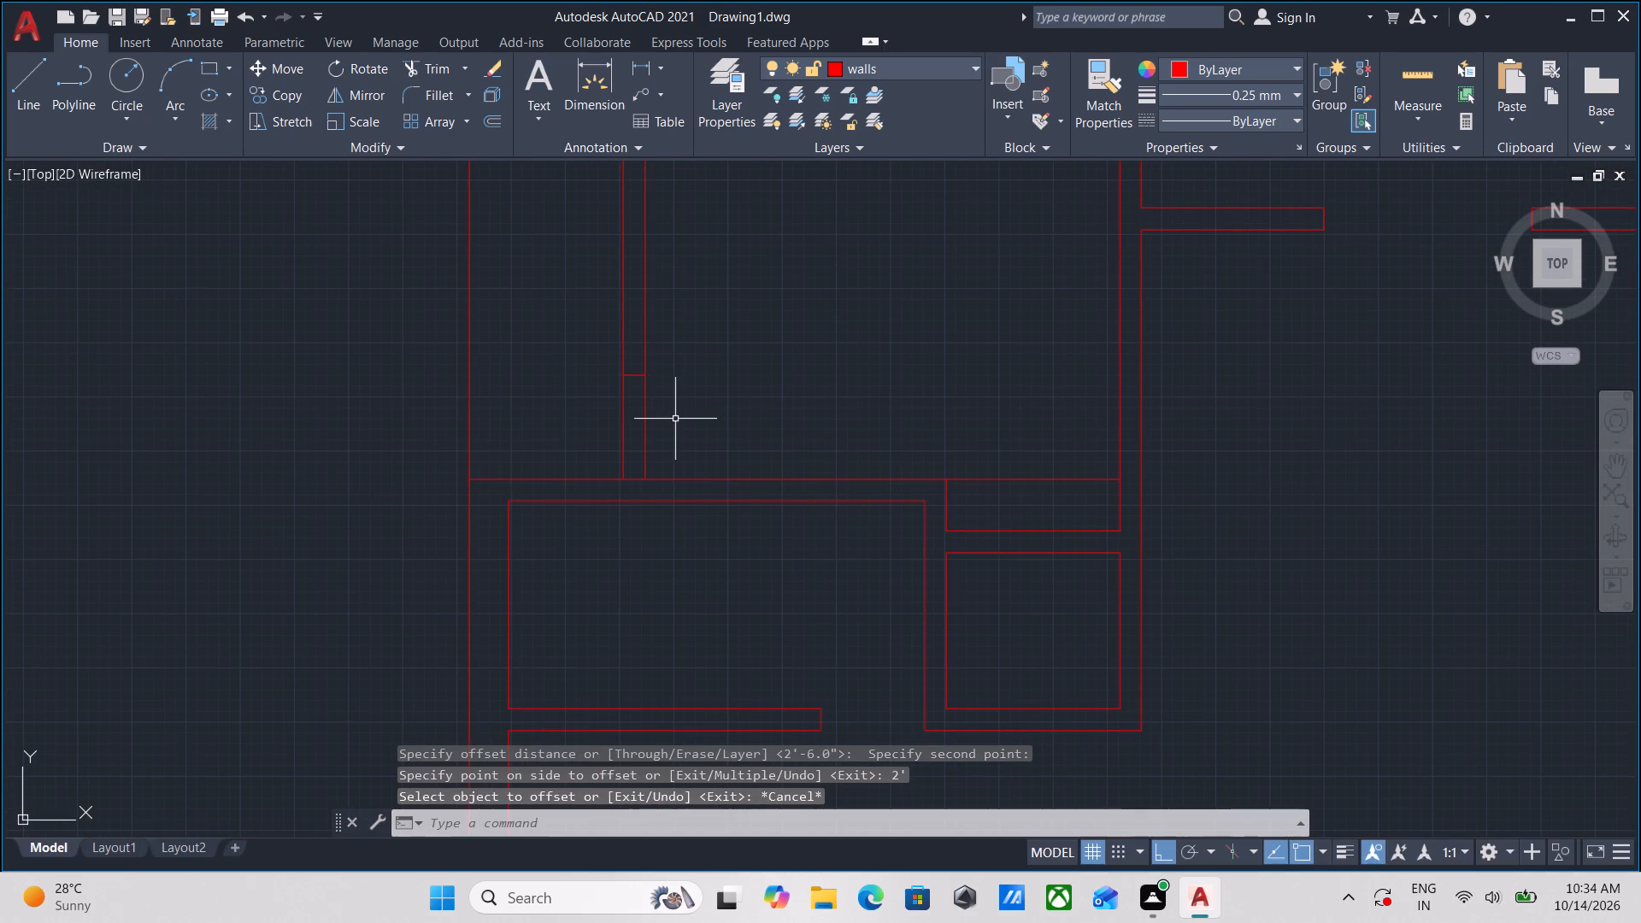
Trim both partition lines between the offset line and the room's south wall to open a 2' gap.
{"action": "type", "text": "tr"}
{"action": "key", "text": "Return"}
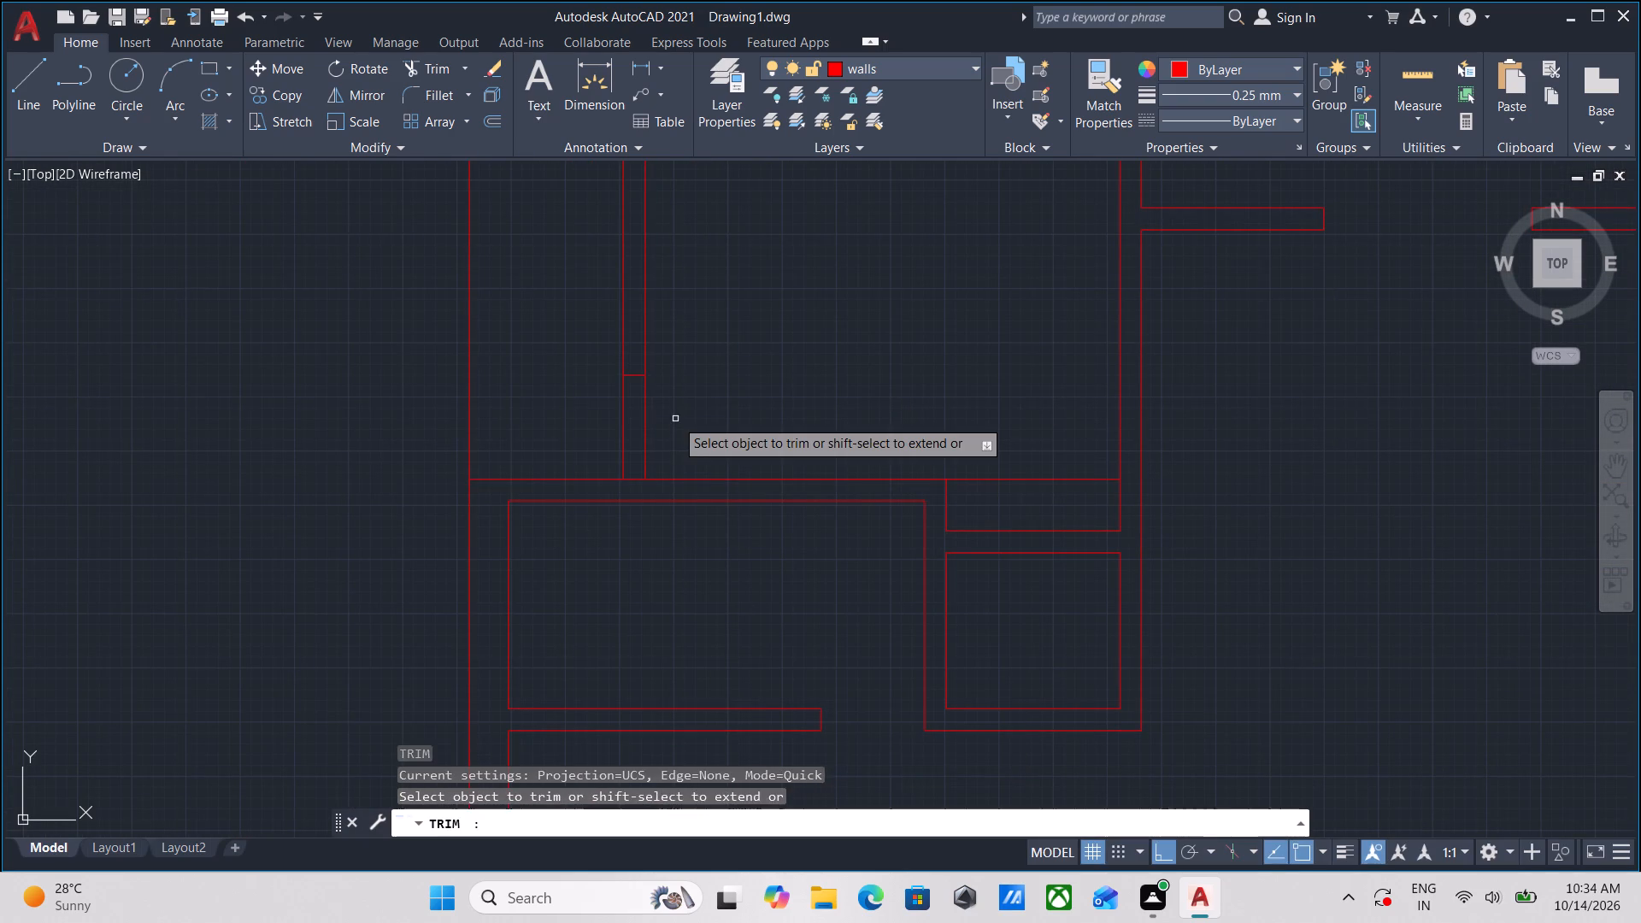
{"action": "left_click", "coordinate": [675, 419]}
{"action": "left_click", "coordinate": [515, 408]}
{"action": "middle_click_drag", "start_coordinate": [751, 410], "coordinate": [676, 491]}
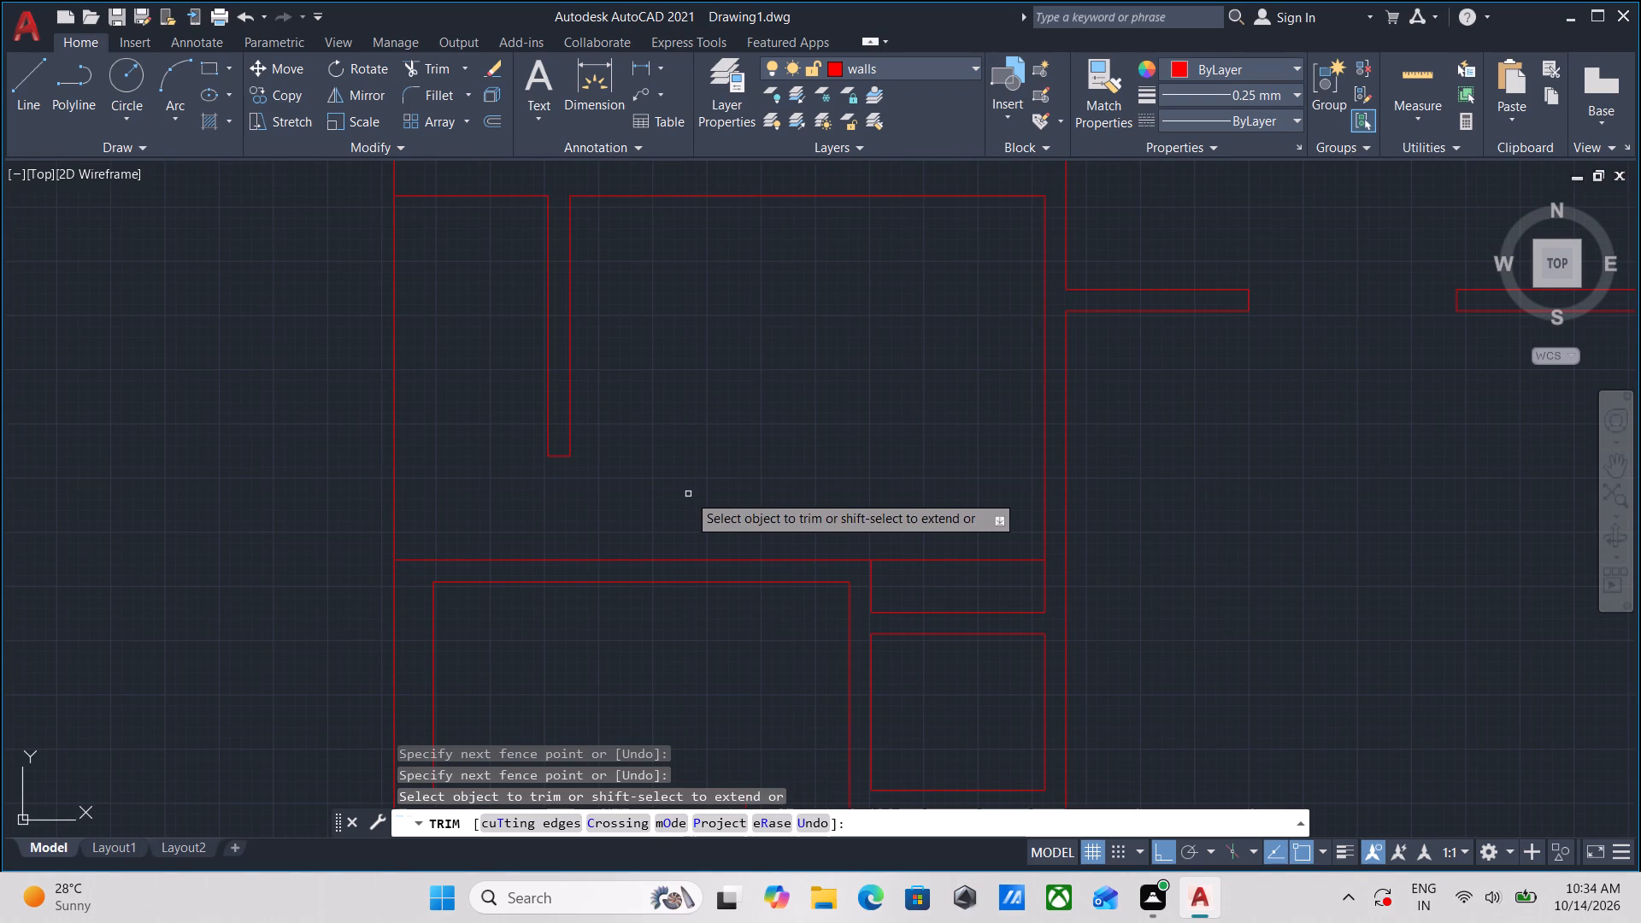
{"action": "middle_click_drag", "start_coordinate": [688, 494], "coordinate": [671, 544]}
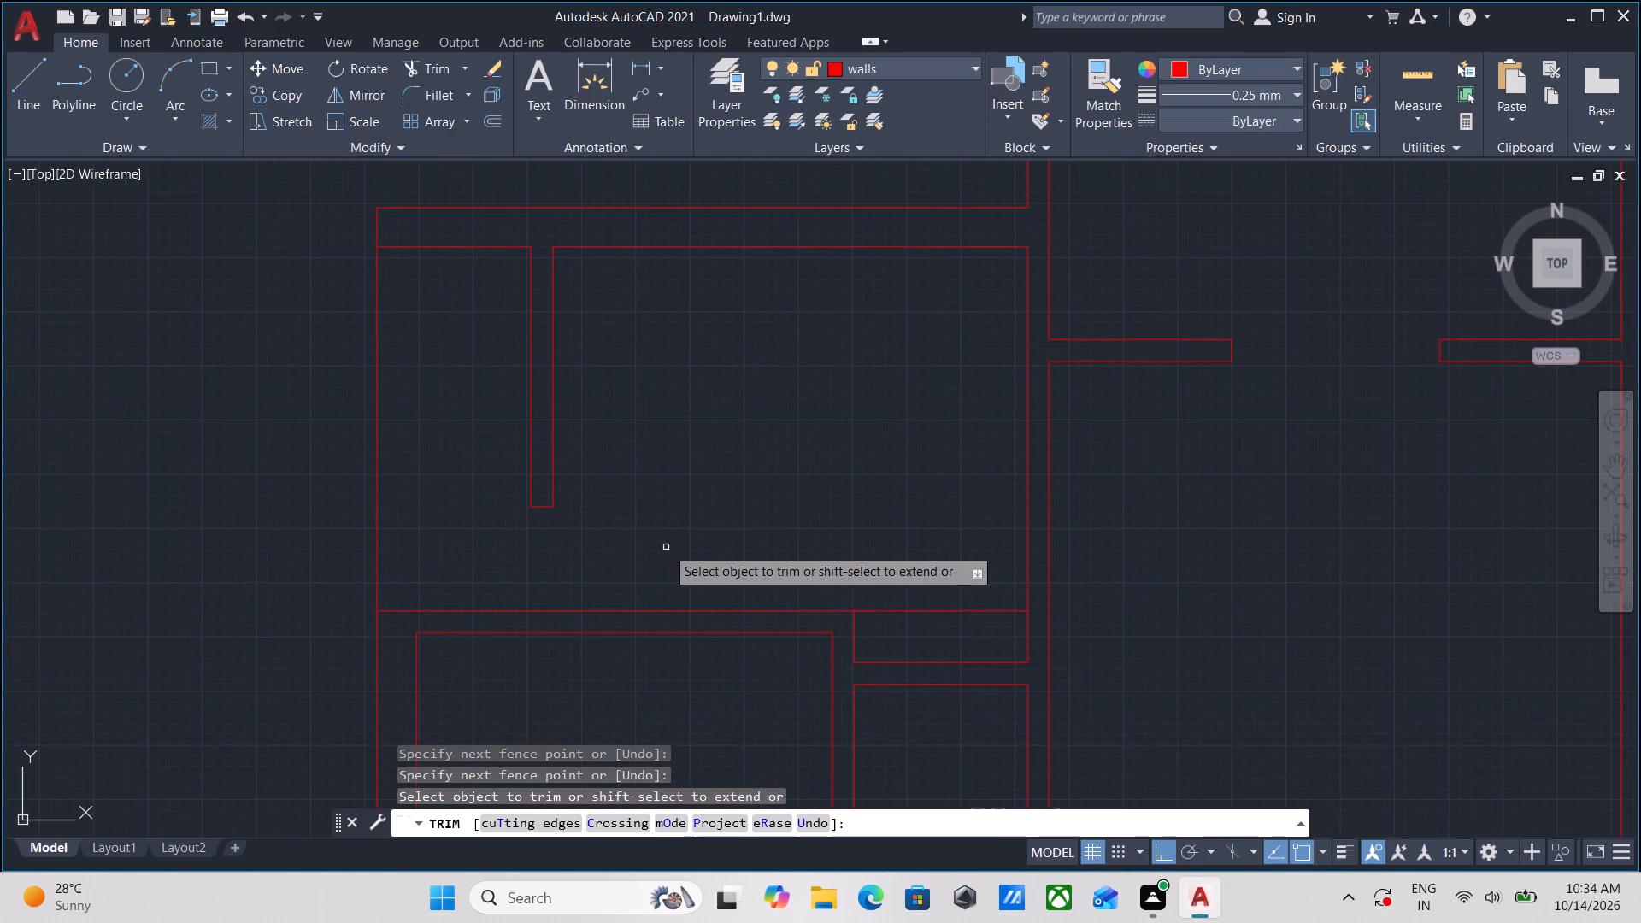
{"action": "key", "text": "Escape"}
Draw a 5" horizontal line across the northwest room's east wall, level with the shortened partition's end.
{"action": "key", "text": "l"}
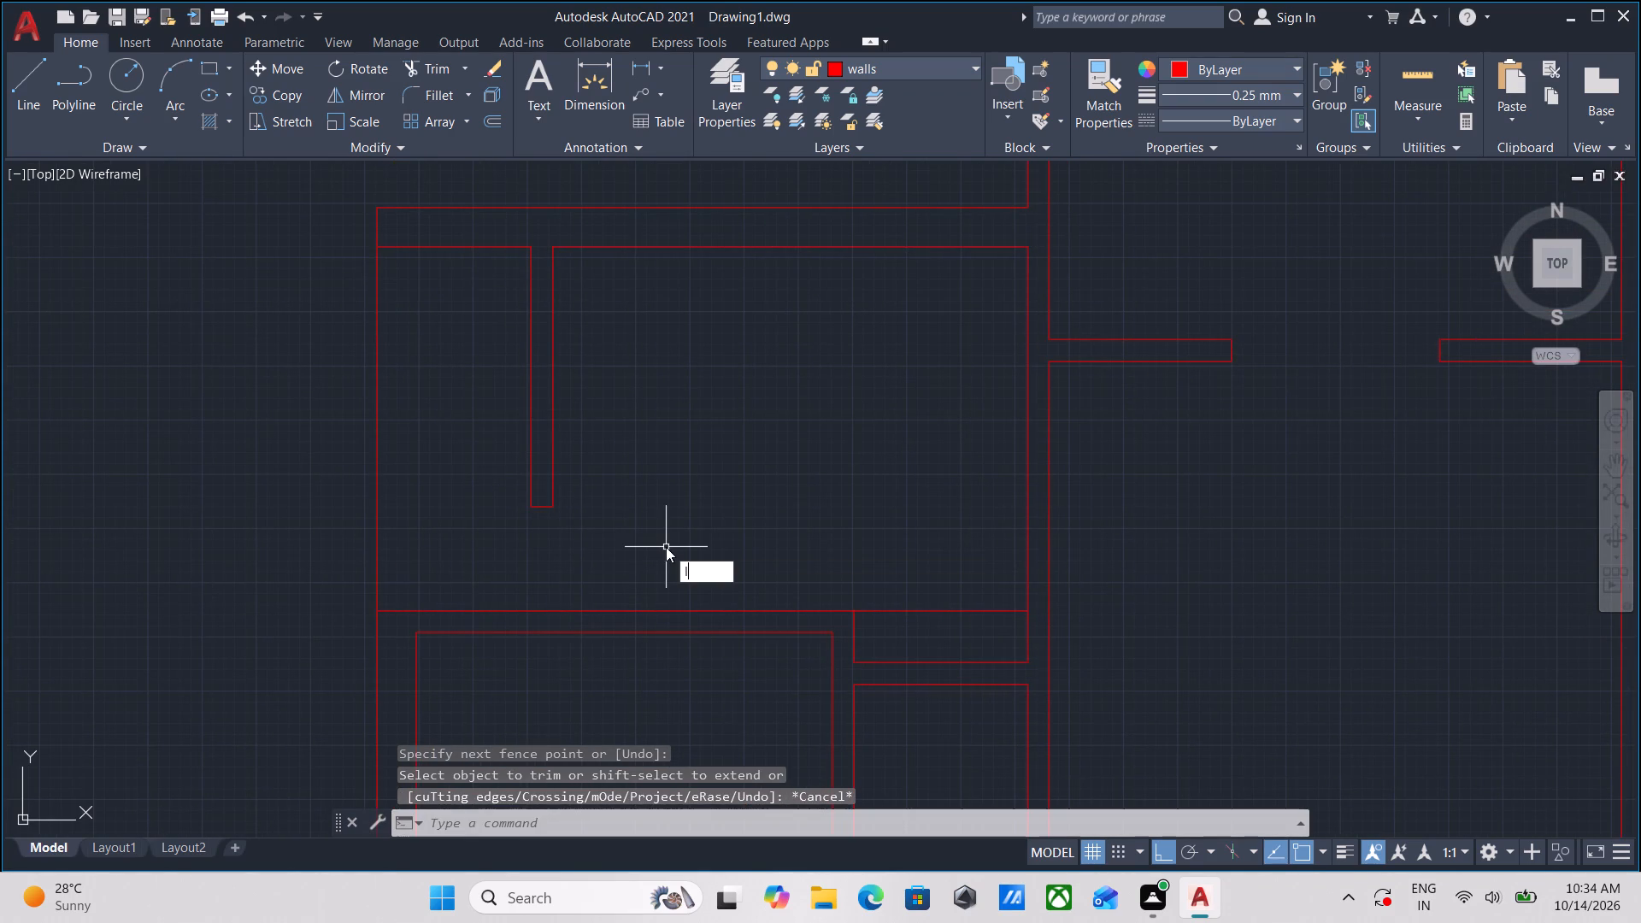
{"action": "key", "text": "Return"}
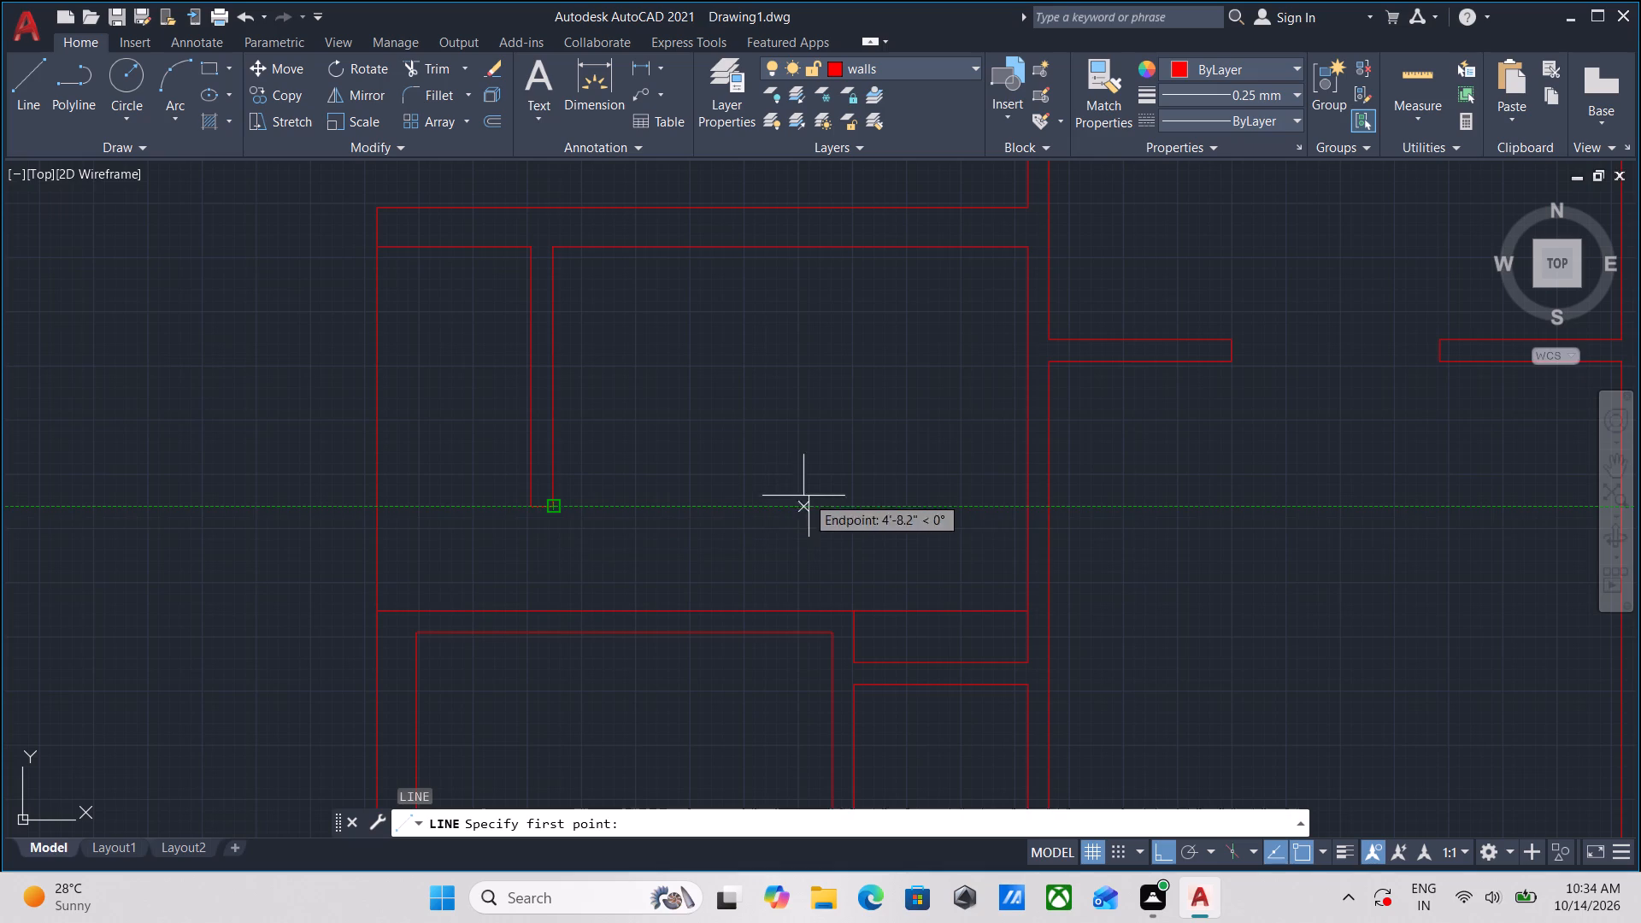
{"action": "left_click", "coordinate": [1031, 507]}
{"action": "middle_click_drag", "start_coordinate": [1048, 509], "coordinate": [939, 522]}
{"action": "scroll", "coordinate": [938, 522], "scroll_direction": "up", "scroll_amount": 3}
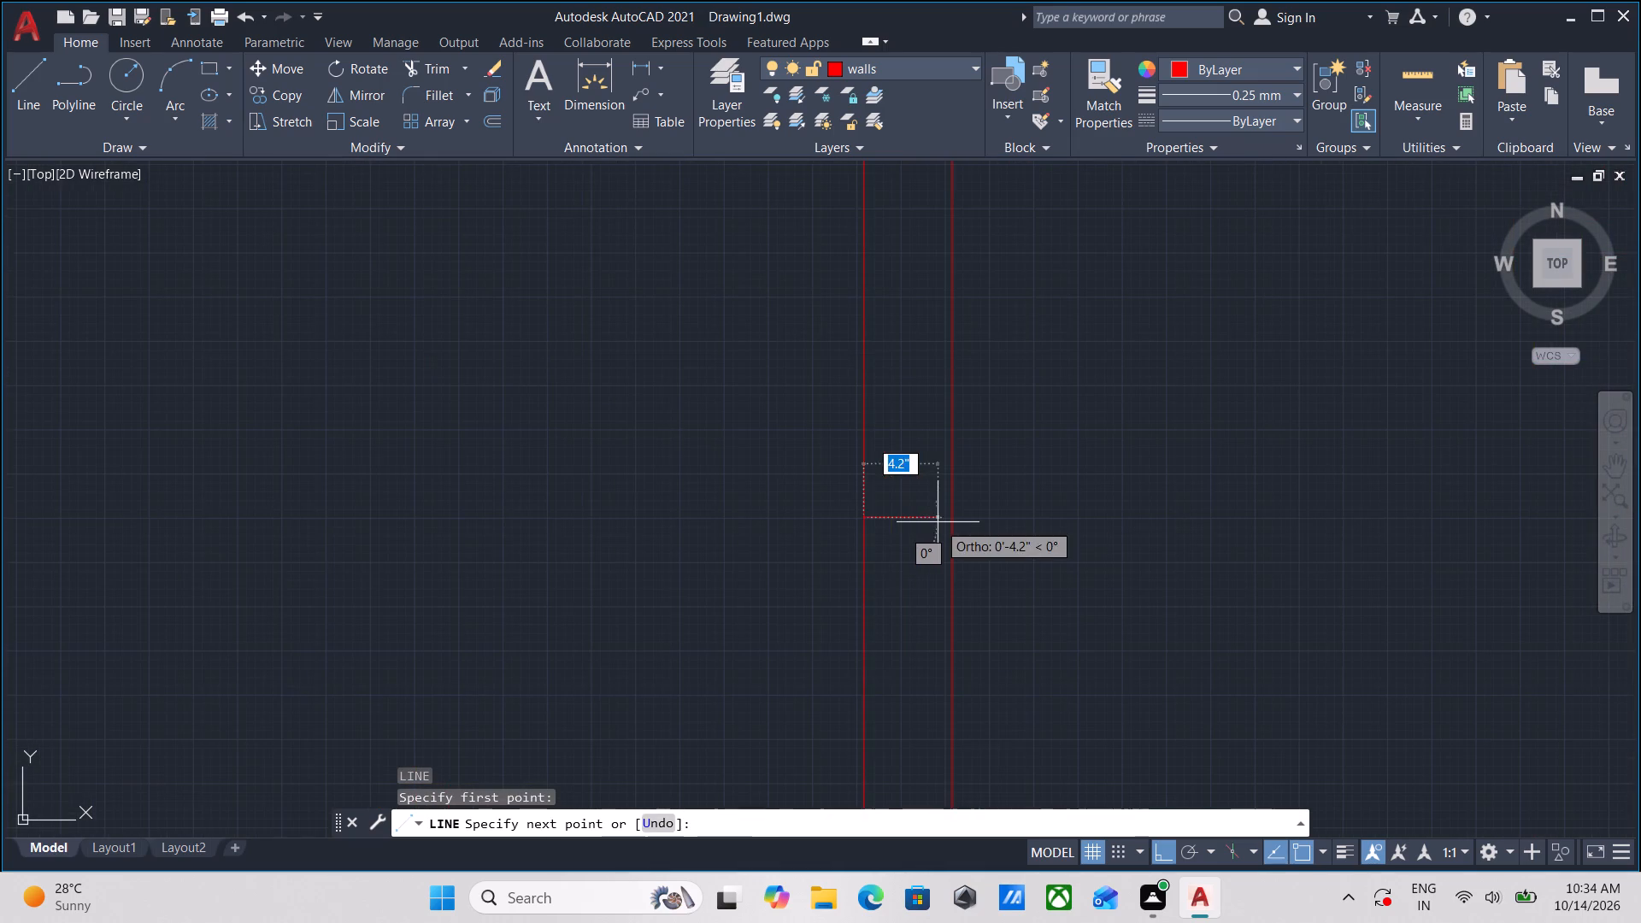
{"action": "left_click", "coordinate": [951, 520]}
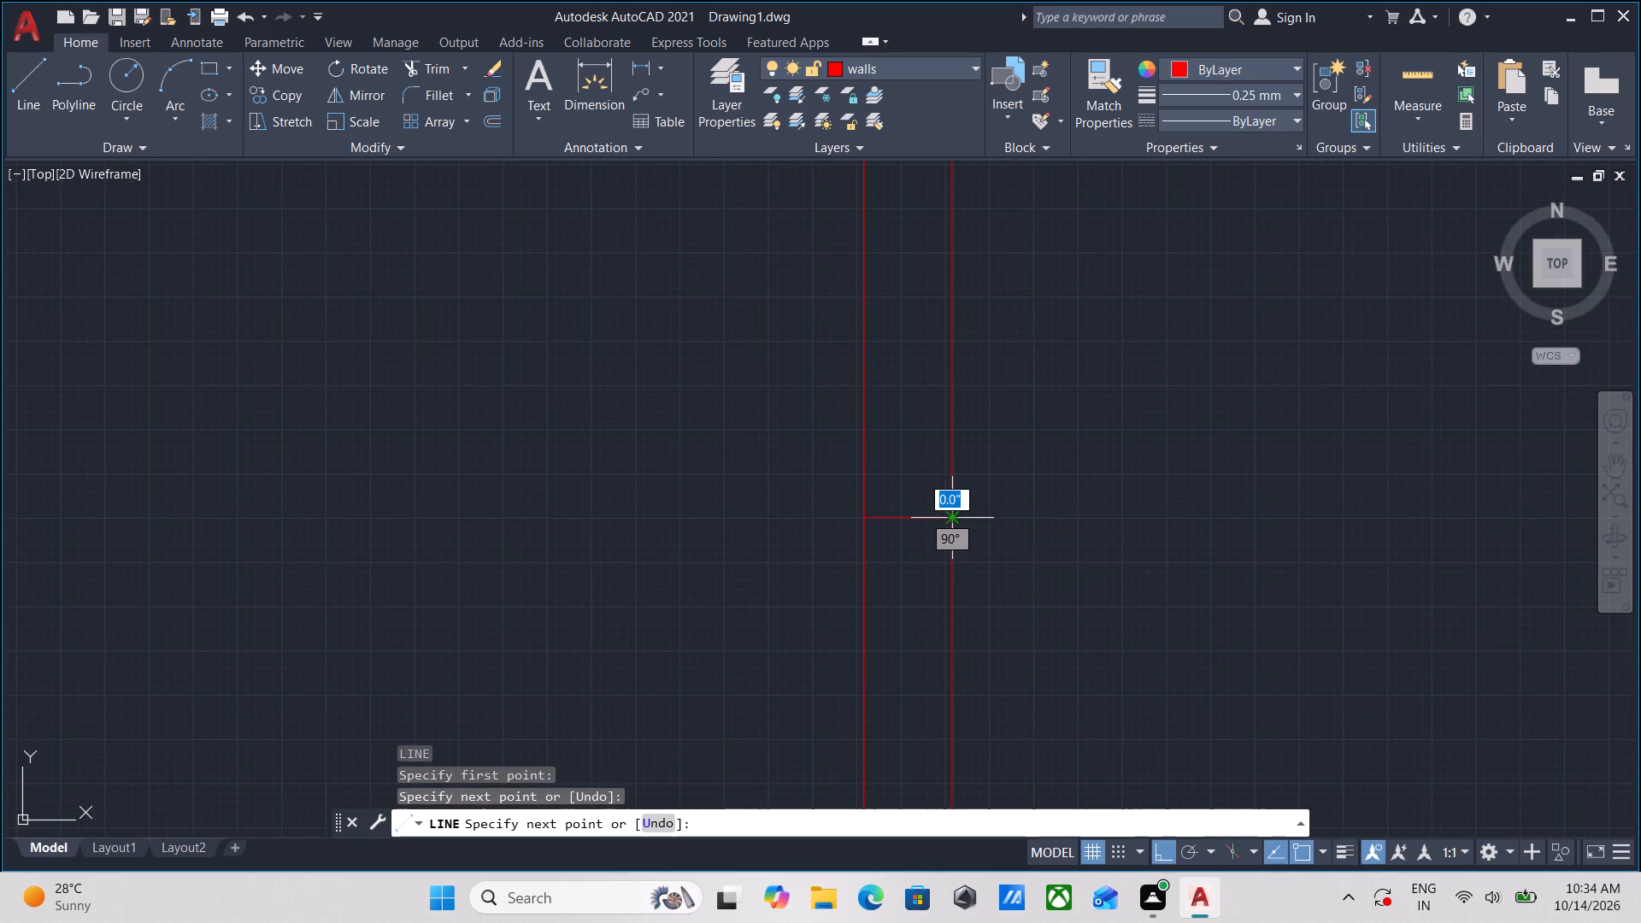
{"action": "key", "text": "Escape"}
{"action": "key", "text": "Escape"}
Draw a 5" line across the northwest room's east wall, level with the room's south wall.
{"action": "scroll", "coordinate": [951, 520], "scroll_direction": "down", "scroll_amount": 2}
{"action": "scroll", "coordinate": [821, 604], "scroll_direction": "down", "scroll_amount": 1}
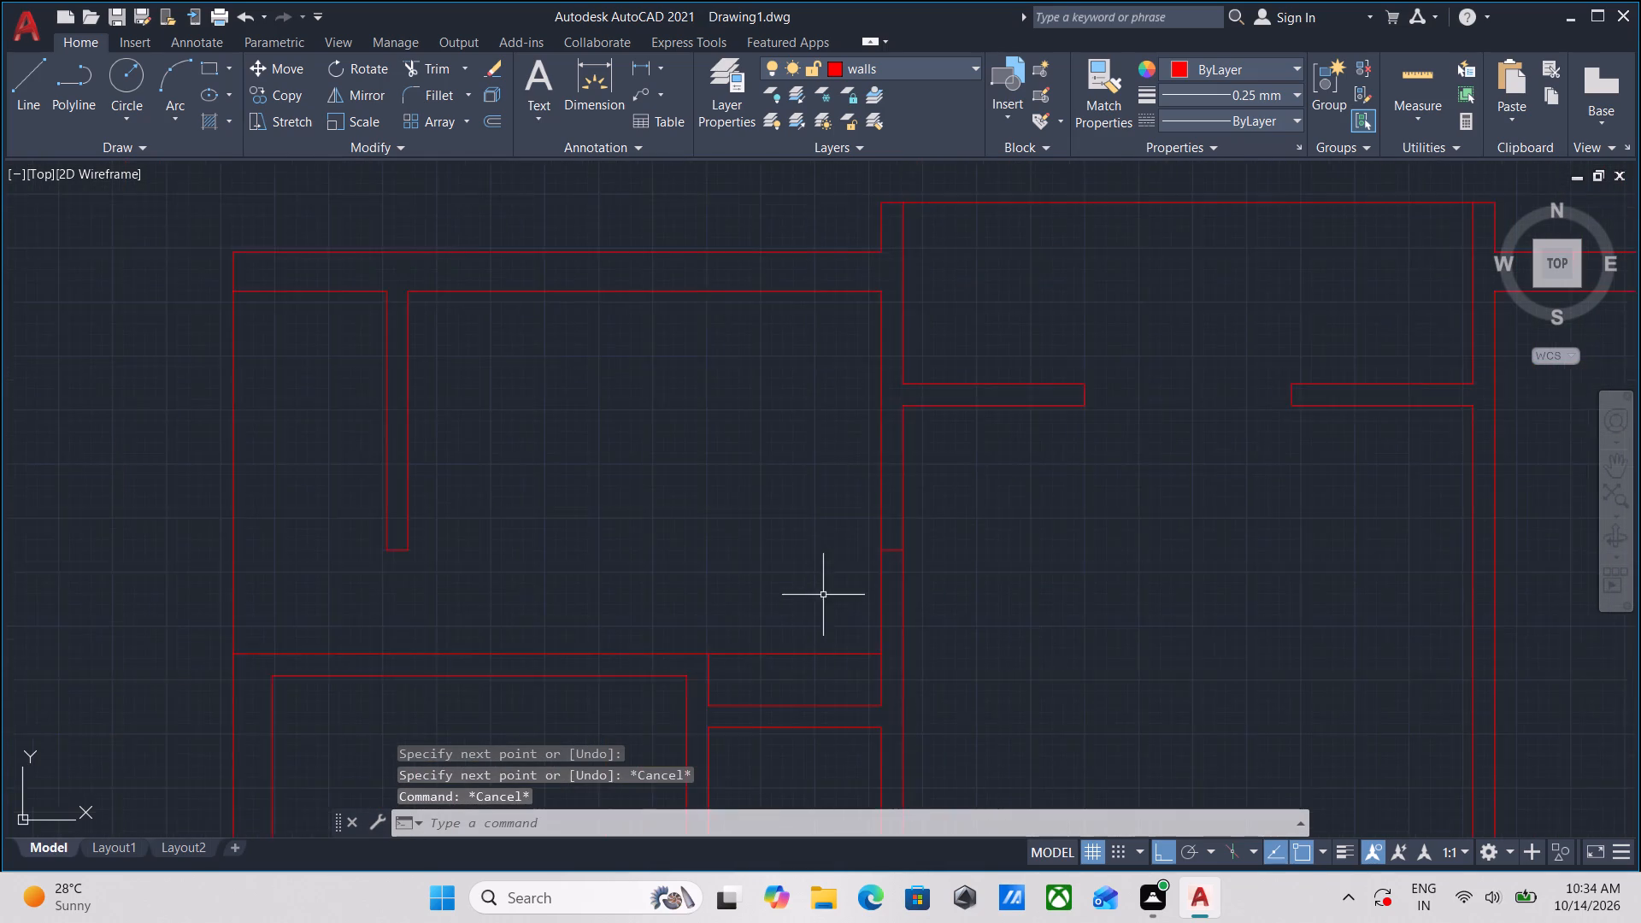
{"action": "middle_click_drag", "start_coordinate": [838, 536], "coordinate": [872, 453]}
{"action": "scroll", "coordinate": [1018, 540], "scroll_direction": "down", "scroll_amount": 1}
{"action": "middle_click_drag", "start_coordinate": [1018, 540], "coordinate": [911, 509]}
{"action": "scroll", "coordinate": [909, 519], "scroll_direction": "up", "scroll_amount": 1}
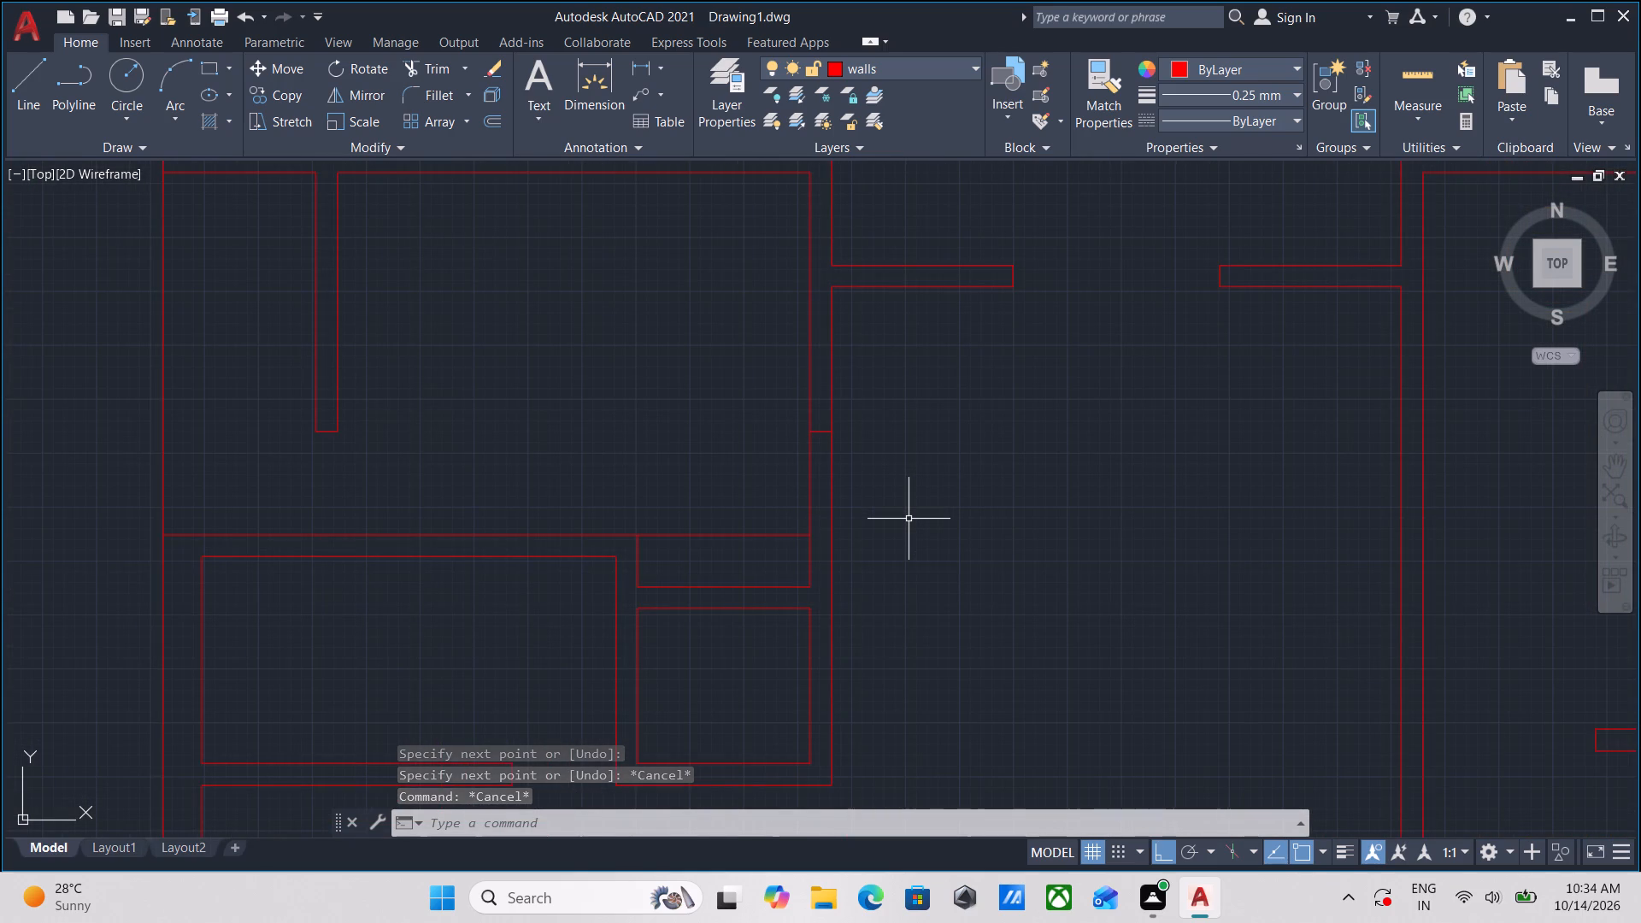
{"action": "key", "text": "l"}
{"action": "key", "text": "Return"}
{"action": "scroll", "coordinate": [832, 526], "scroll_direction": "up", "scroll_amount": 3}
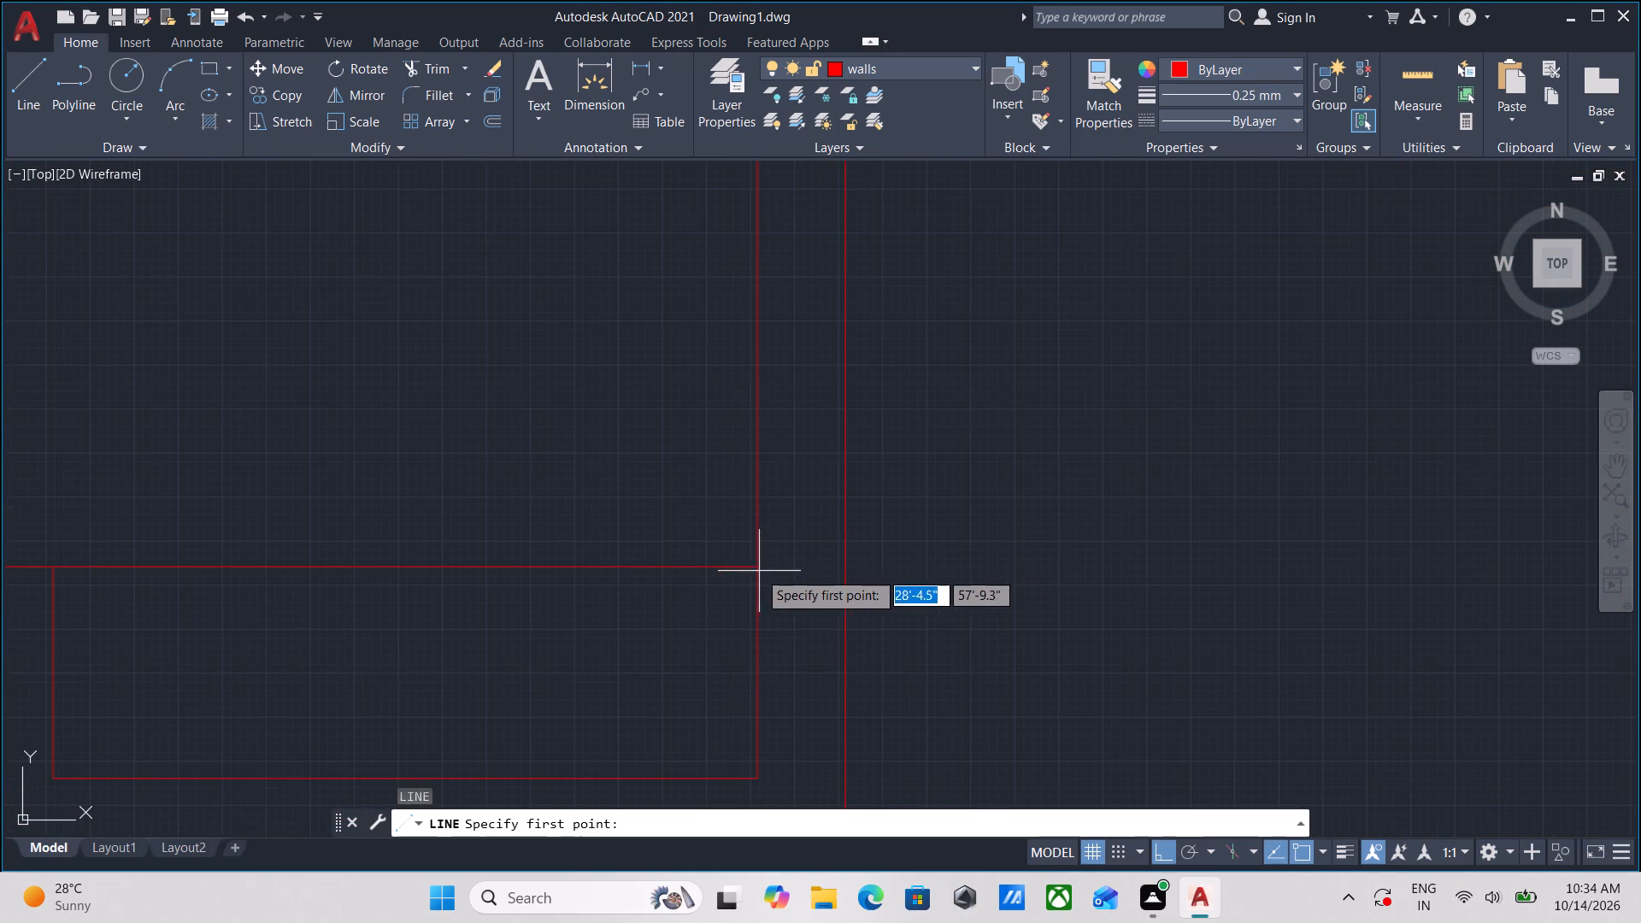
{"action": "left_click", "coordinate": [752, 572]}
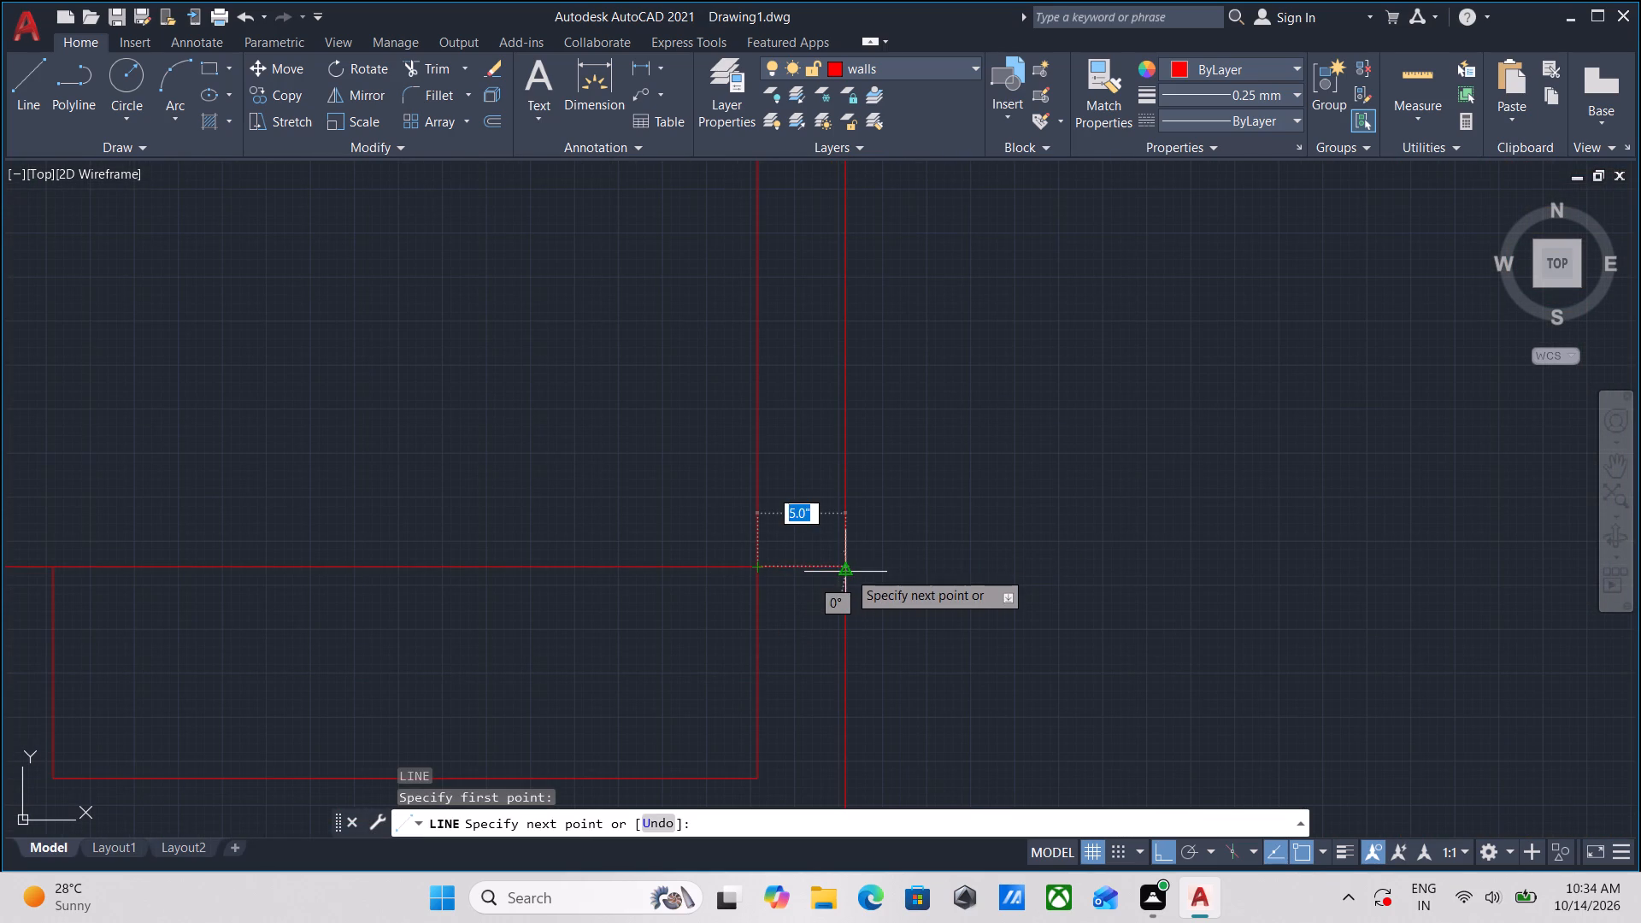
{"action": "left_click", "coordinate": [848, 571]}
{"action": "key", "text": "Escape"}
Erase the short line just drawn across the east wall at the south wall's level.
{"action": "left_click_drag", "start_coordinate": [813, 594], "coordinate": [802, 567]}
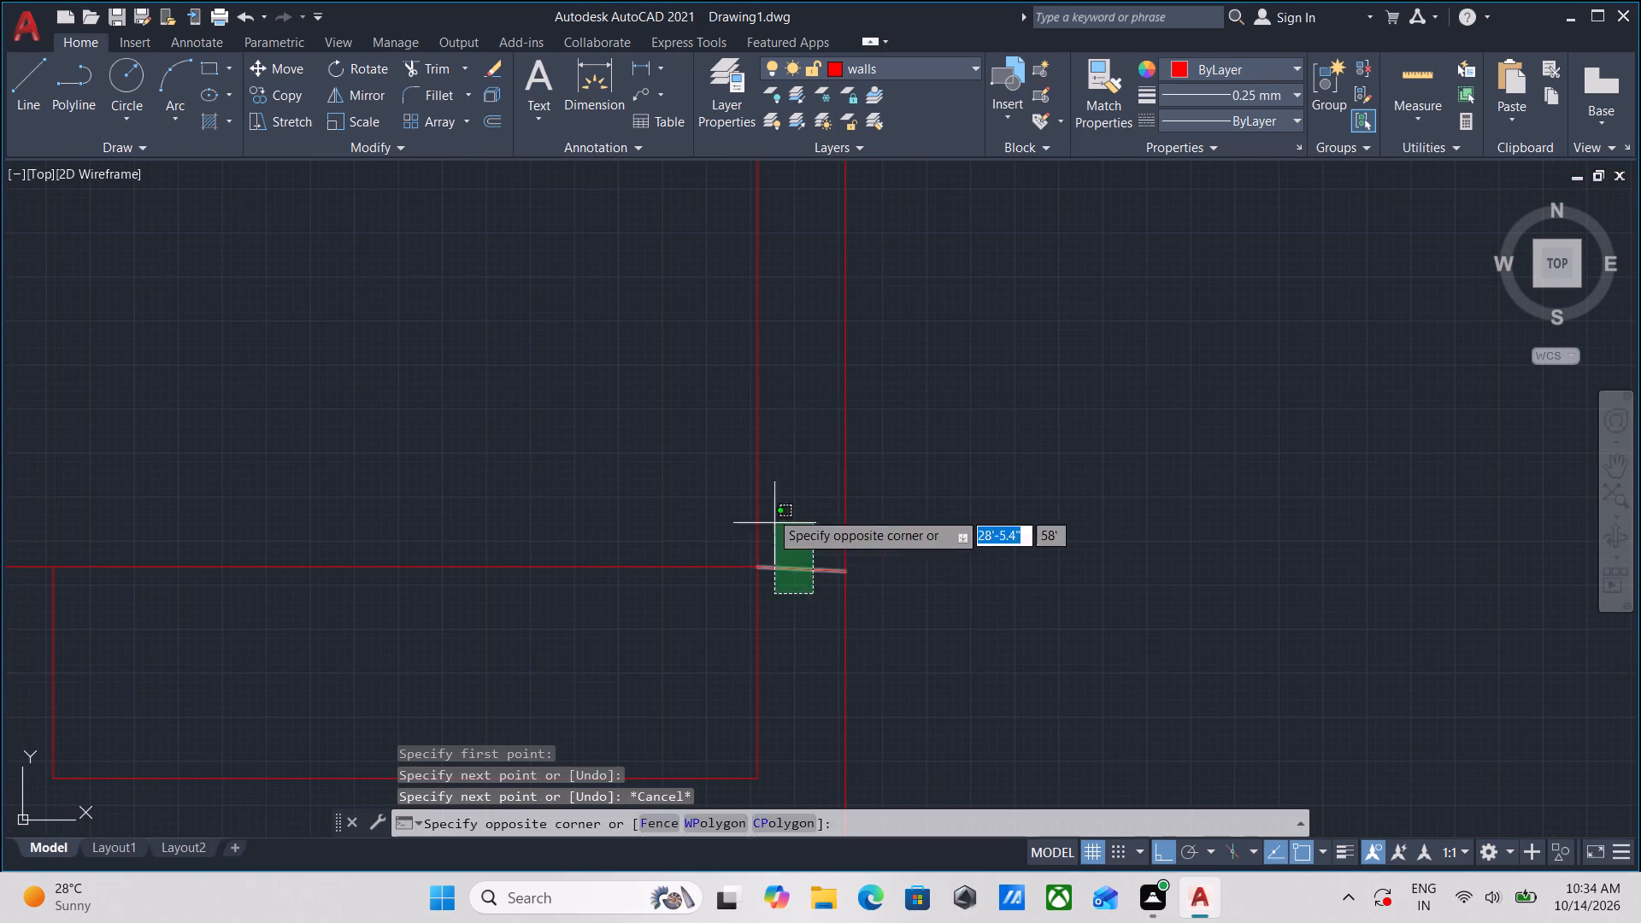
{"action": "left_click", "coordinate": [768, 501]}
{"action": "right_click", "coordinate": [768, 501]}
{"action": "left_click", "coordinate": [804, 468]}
Draw a horizontal line across the northwest room's east wall, extending the south wall line to the wall's outer face.
{"action": "scroll", "coordinate": [792, 633], "scroll_direction": "up", "scroll_amount": 3}
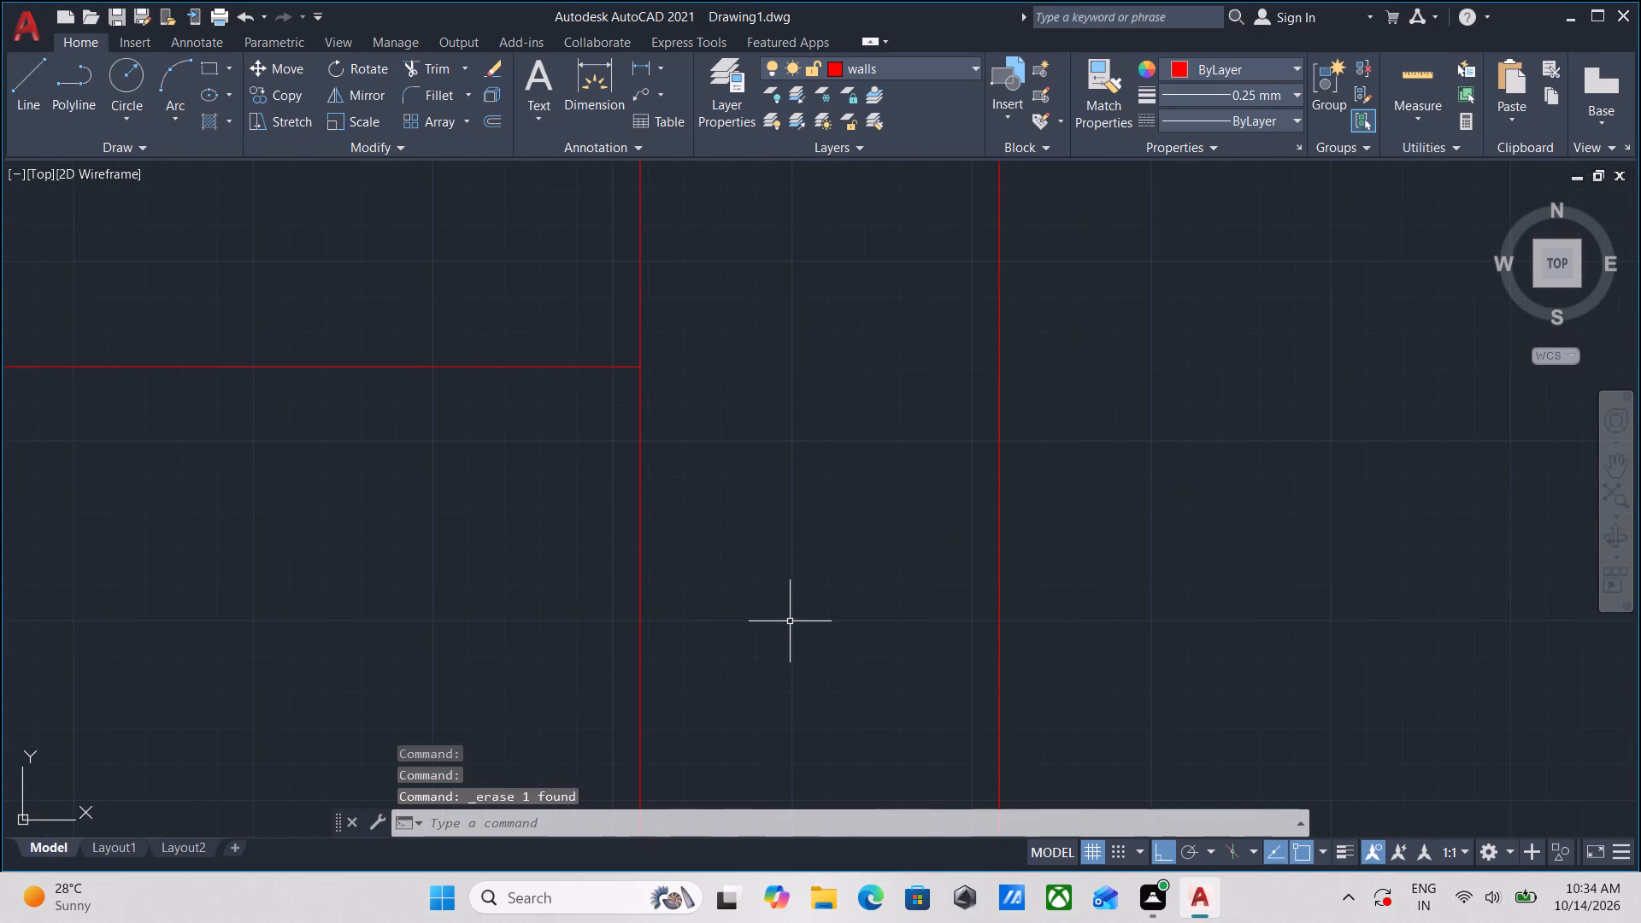
{"action": "key", "text": "l"}
{"action": "key", "text": "Return"}
{"action": "scroll", "coordinate": [775, 581], "scroll_direction": "up", "scroll_amount": 2}
{"action": "scroll", "coordinate": [737, 405], "scroll_direction": "down", "scroll_amount": 3}
{"action": "middle_click_drag", "start_coordinate": [727, 473], "coordinate": [730, 634]}
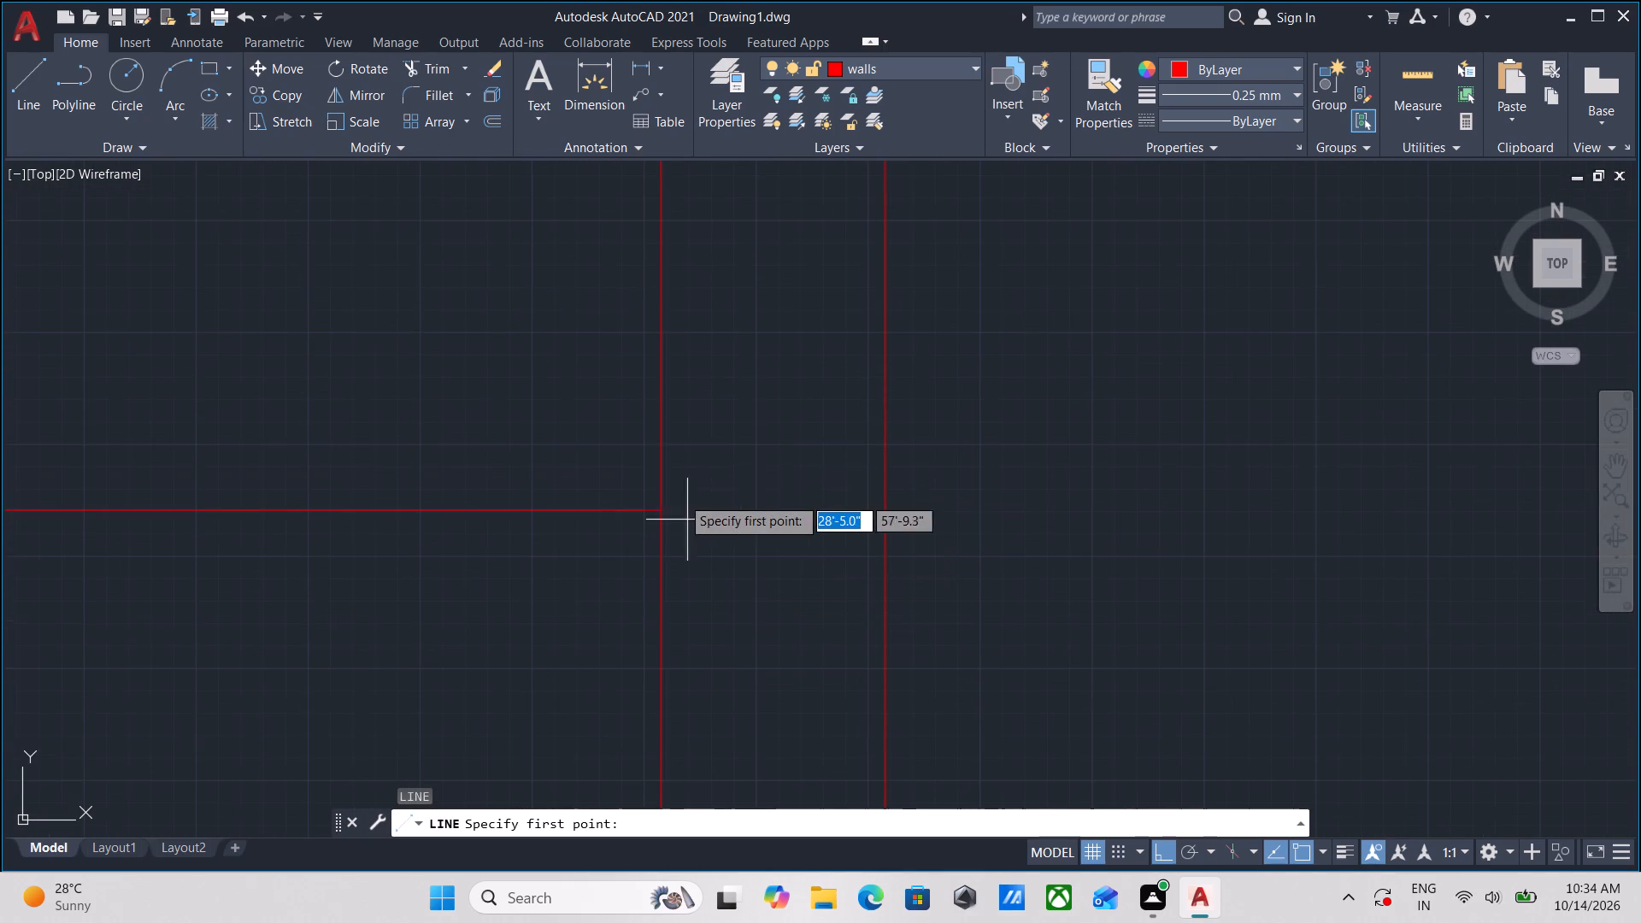
{"action": "left_click", "coordinate": [660, 509]}
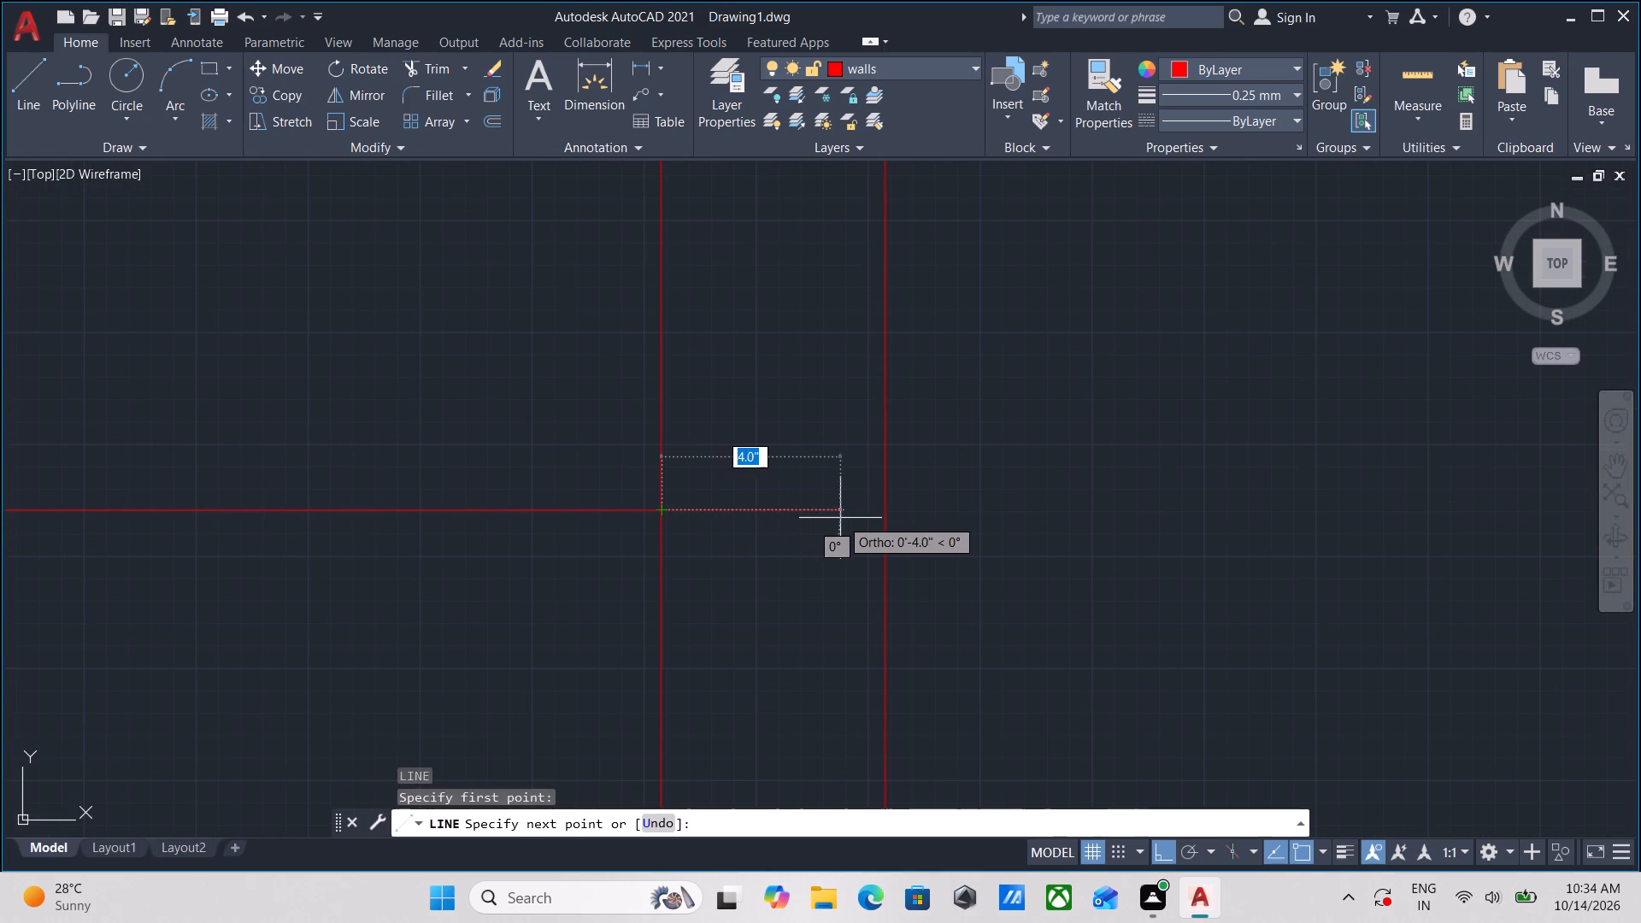
{"action": "left_click", "coordinate": [890, 510]}
{"action": "key", "text": "Escape"}
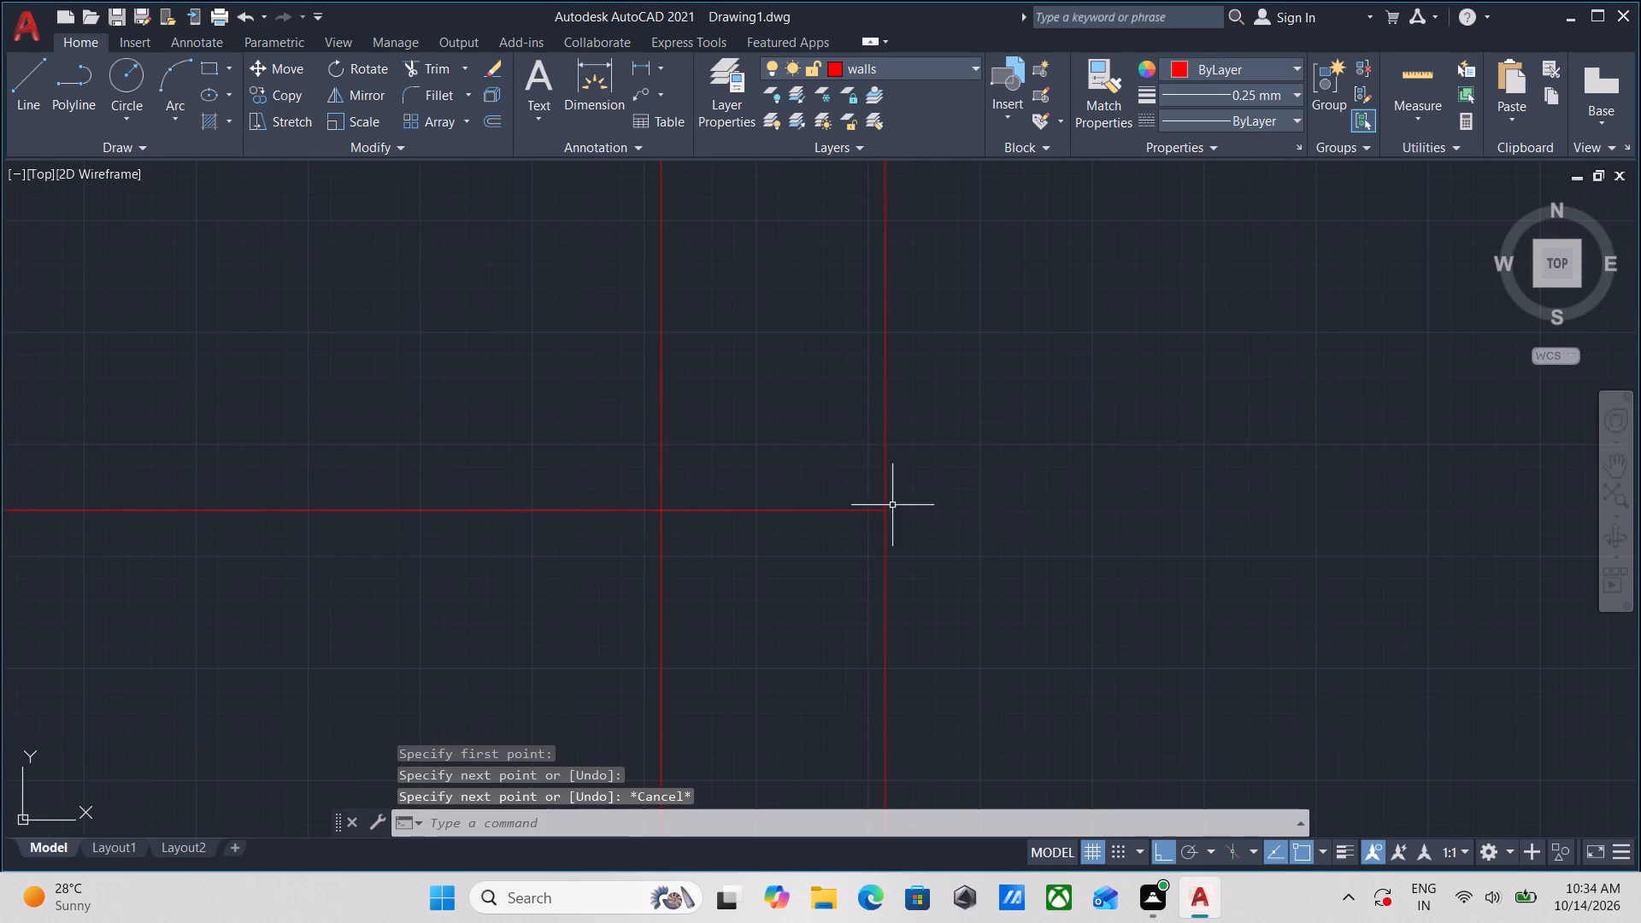
Trim both lines of the northwest room's east wall between the two short cross lines to open the doorway.
{"action": "scroll", "coordinate": [900, 476], "scroll_direction": "down", "scroll_amount": 4}
{"action": "middle_click_drag", "start_coordinate": [945, 407], "coordinate": [879, 502]}
{"action": "type", "text": "tr"}
{"action": "key", "text": "Return"}
{"action": "left_click", "coordinate": [921, 465]}
{"action": "left_click", "coordinate": [667, 433]}
{"action": "scroll", "coordinate": [694, 416], "scroll_direction": "down", "scroll_amount": 3}
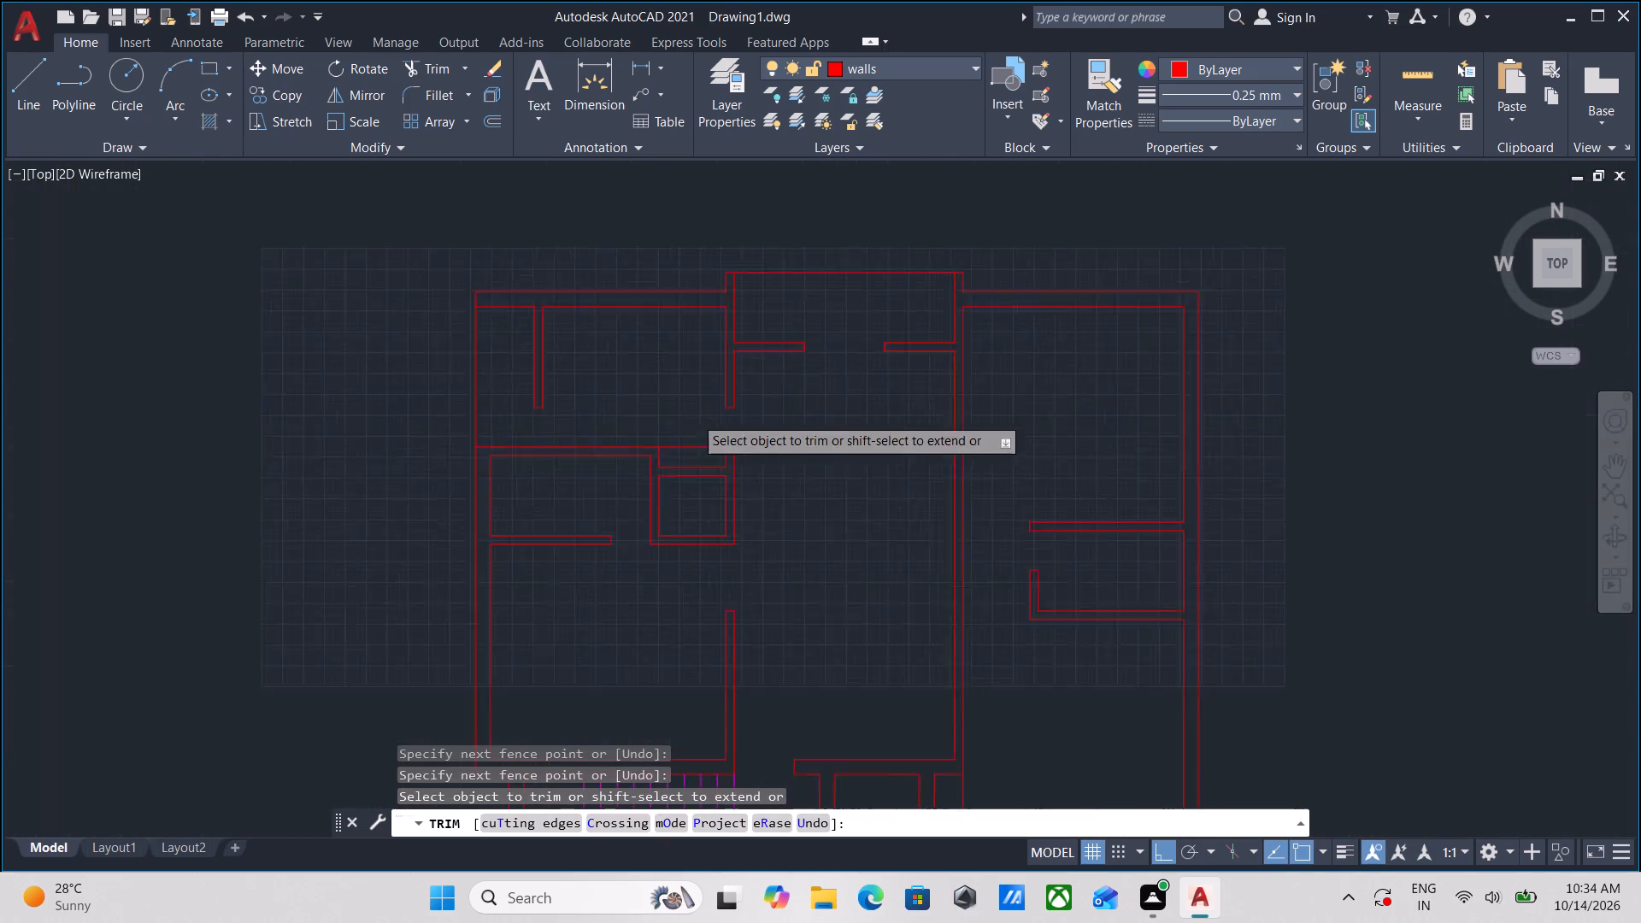
{"action": "middle_click_drag", "start_coordinate": [697, 416], "coordinate": [758, 479]}
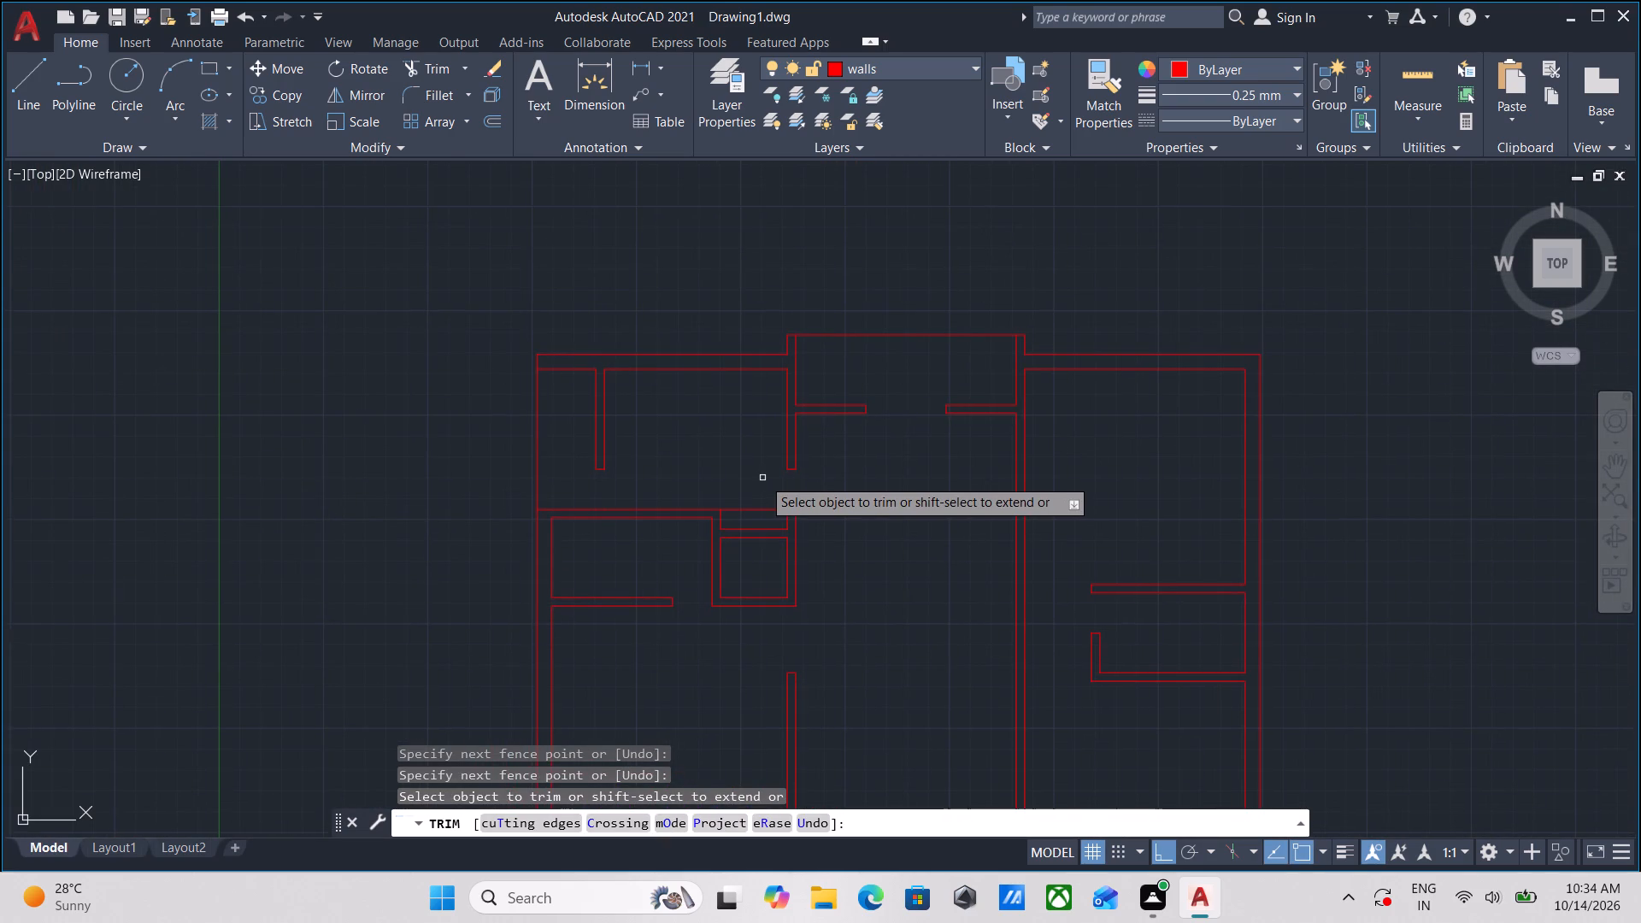
{"action": "middle_click_drag", "start_coordinate": [762, 478], "coordinate": [807, 528]}
{"action": "scroll", "coordinate": [811, 527], "scroll_direction": "up", "scroll_amount": 1}
{"action": "key", "text": "Escape"}
Trim away the short end line closing the northwest room's east wall above the new doorway.
{"action": "scroll", "coordinate": [811, 527], "scroll_direction": "up", "scroll_amount": 3}
{"action": "middle_click_drag", "start_coordinate": [859, 511], "coordinate": [776, 537]}
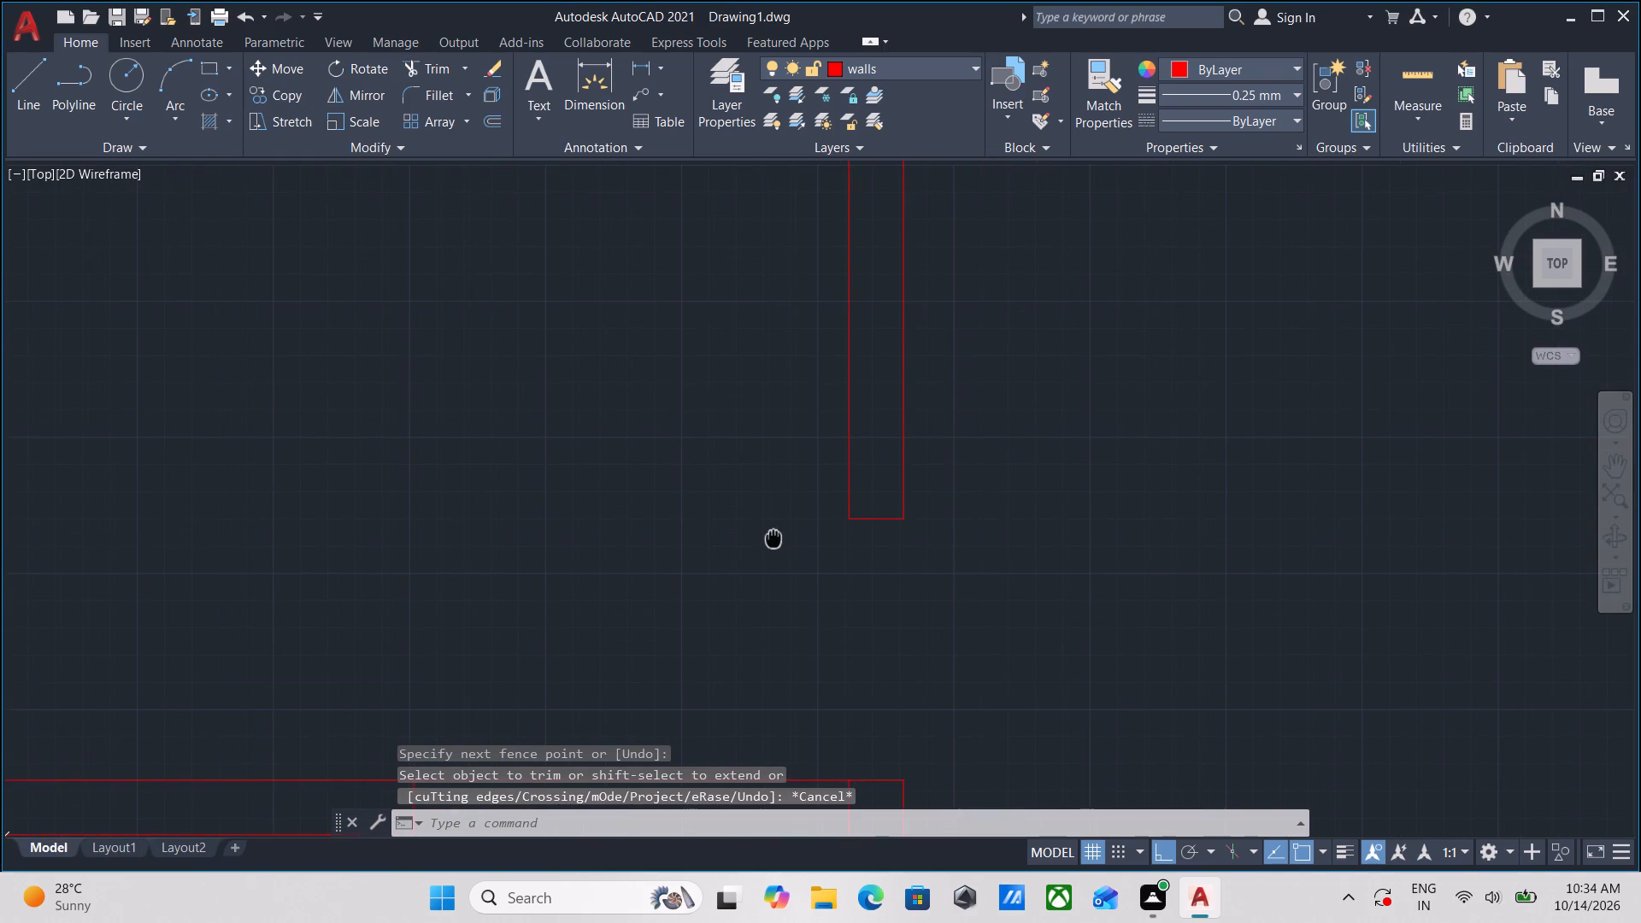
{"action": "type", "text": "tr"}
{"action": "key", "text": "Return"}
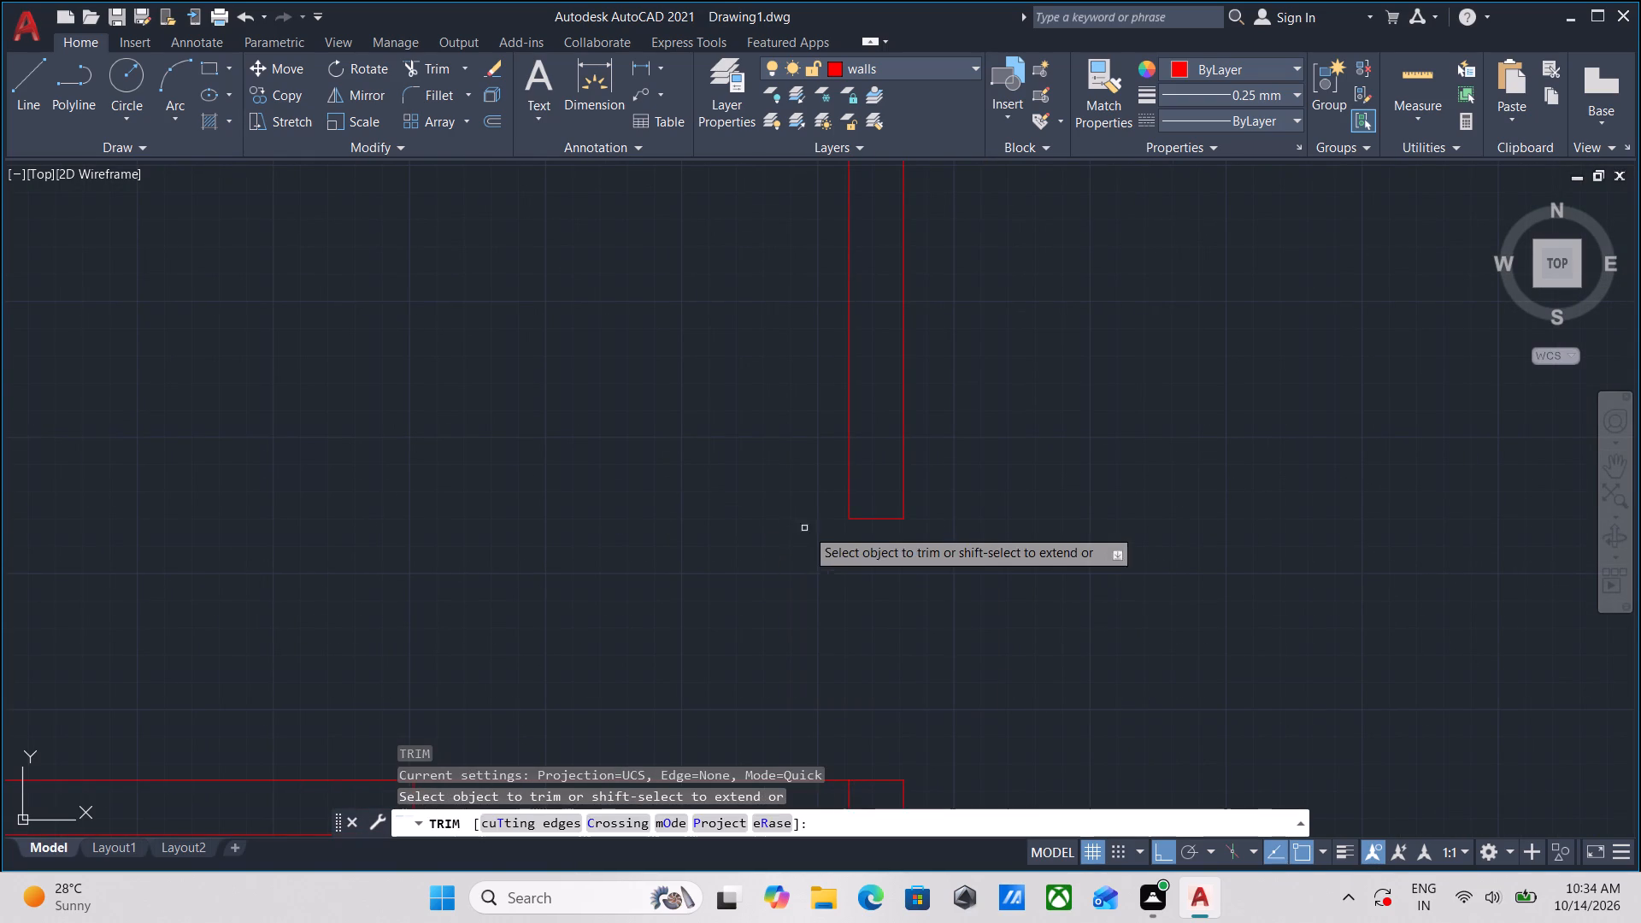
{"action": "scroll", "coordinate": [820, 535], "scroll_direction": "up", "scroll_amount": 2}
{"action": "left_click", "coordinate": [928, 512]}
{"action": "left_click", "coordinate": [917, 409]}
{"action": "key", "text": "Escape"}
Draw a 2' horizontal line westward from the outer bottom corner of the shortened east wall.
{"action": "scroll", "coordinate": [919, 462], "scroll_direction": "down", "scroll_amount": 2}
{"action": "middle_click_drag", "start_coordinate": [918, 479], "coordinate": [902, 513]}
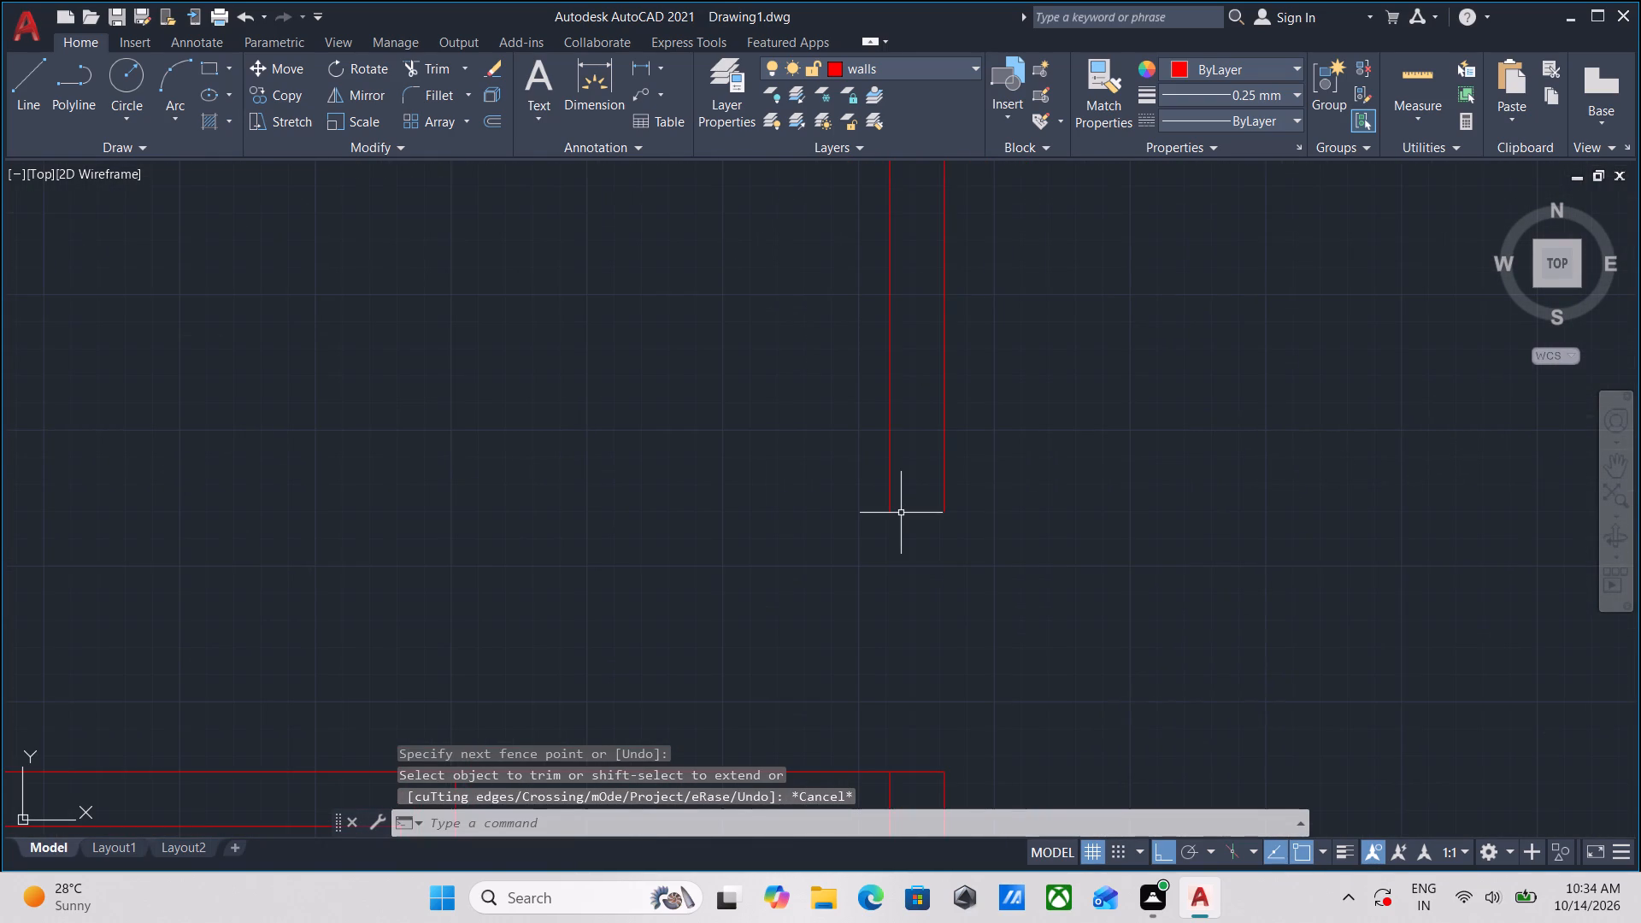
{"action": "key", "text": "l"}
{"action": "key", "text": "Return"}
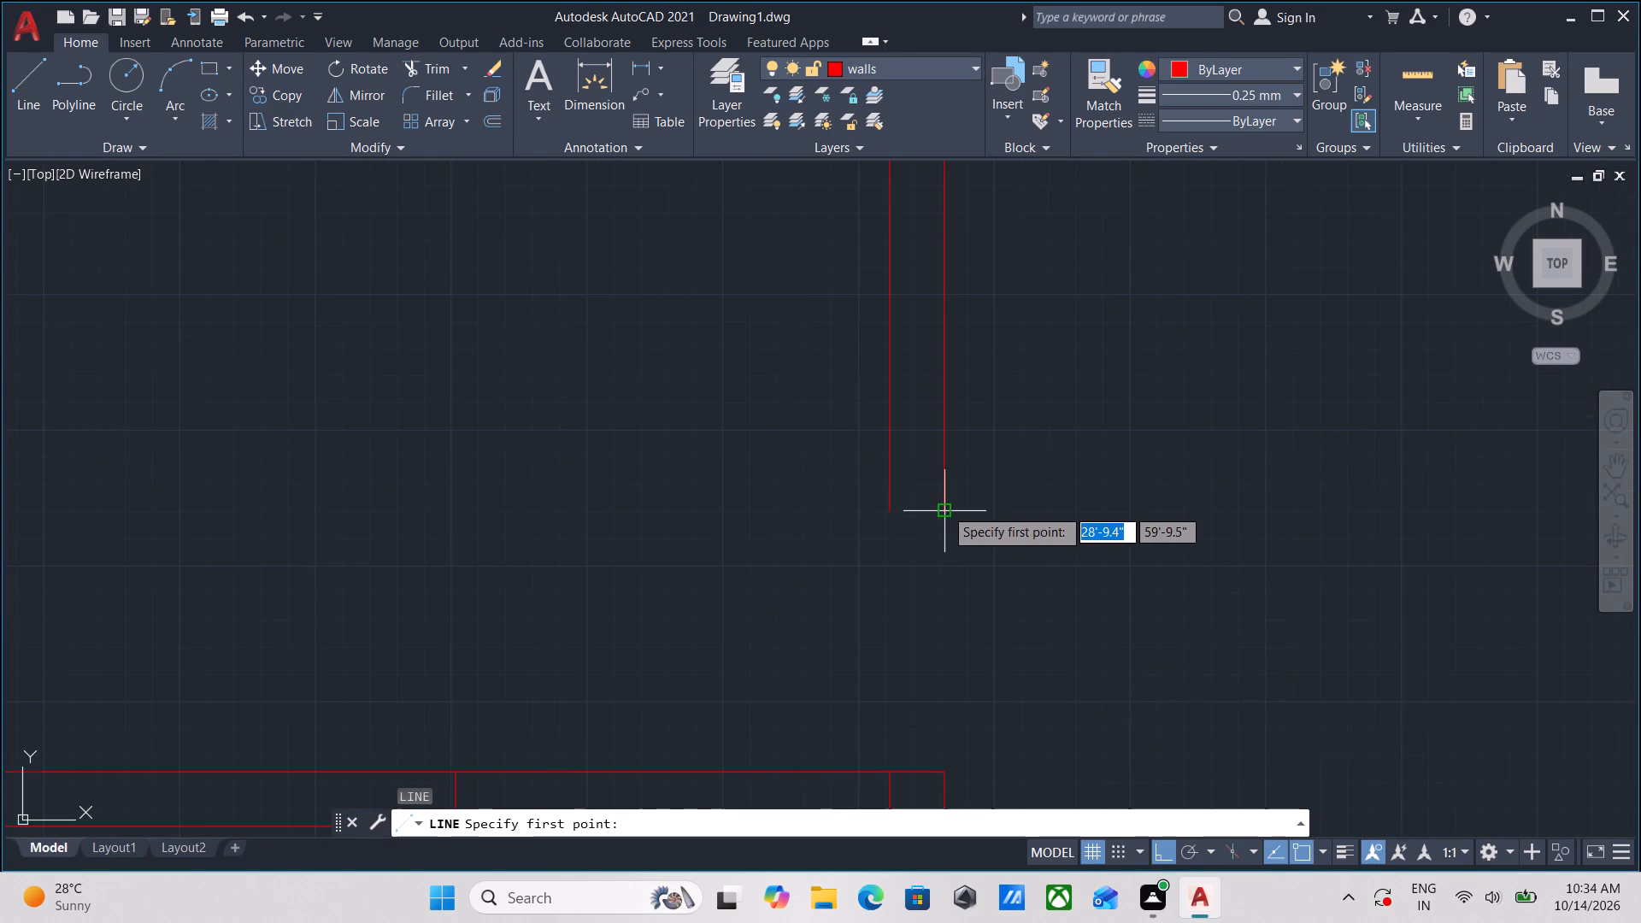
{"action": "left_click", "coordinate": [941, 507]}
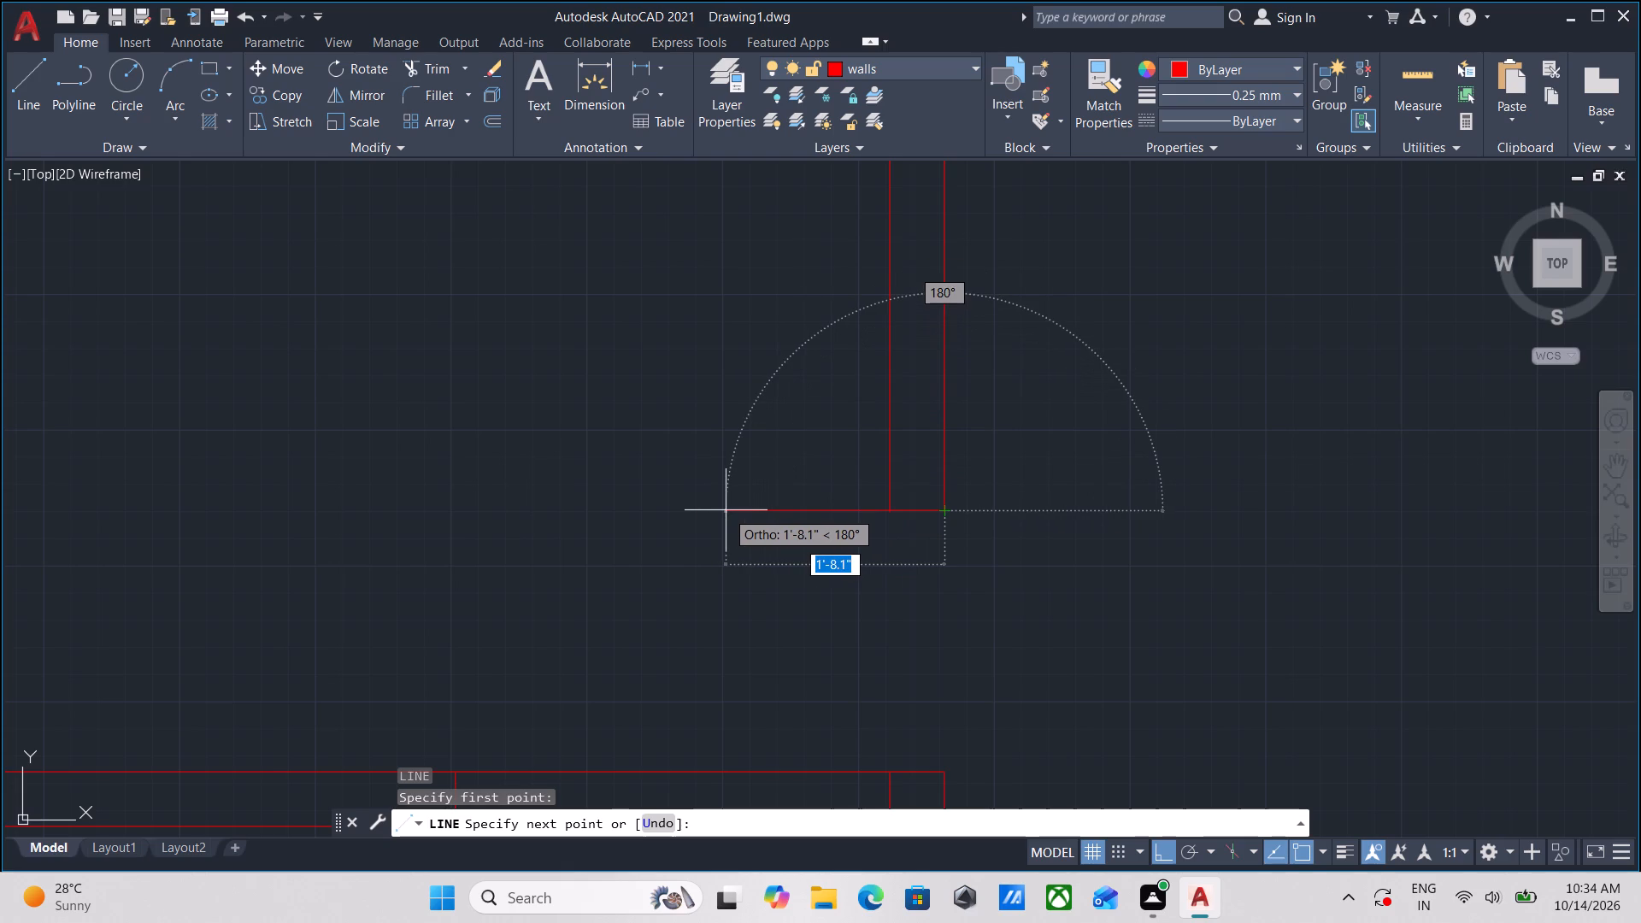
{"action": "type", "text": "2'"}
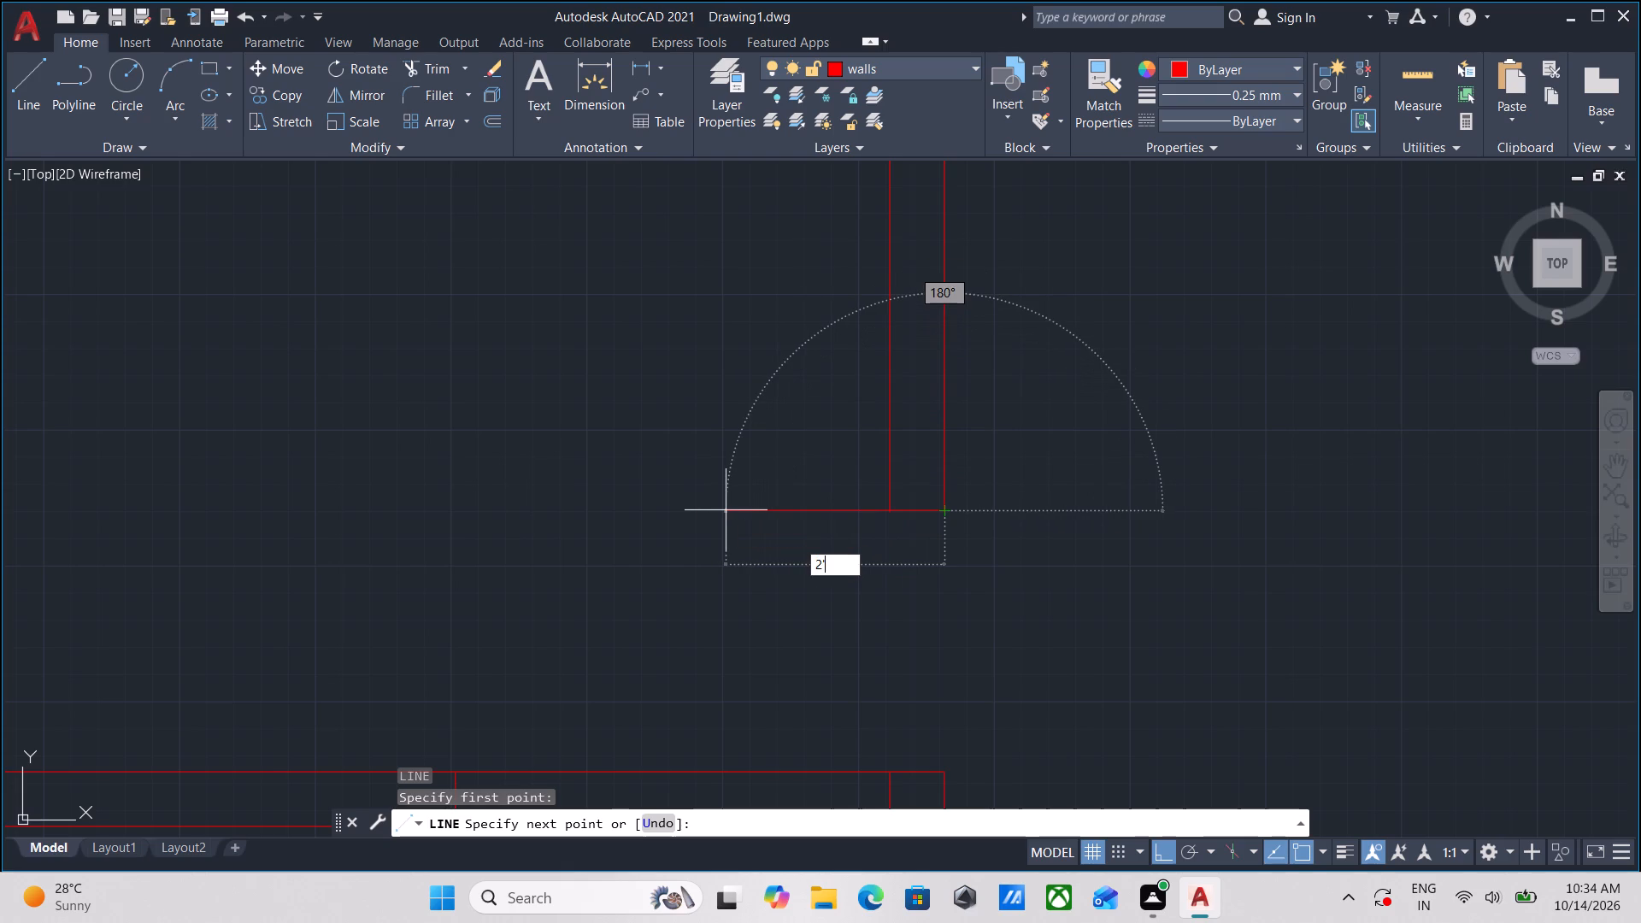
{"action": "key", "text": "Return"}
{"action": "key", "text": "Escape"}
Offset the 2' horizontal line 5" northward to form the second face of the short return wall.
{"action": "left_click_drag", "start_coordinate": [802, 547], "coordinate": [797, 536]}
{"action": "left_click", "coordinate": [709, 438]}
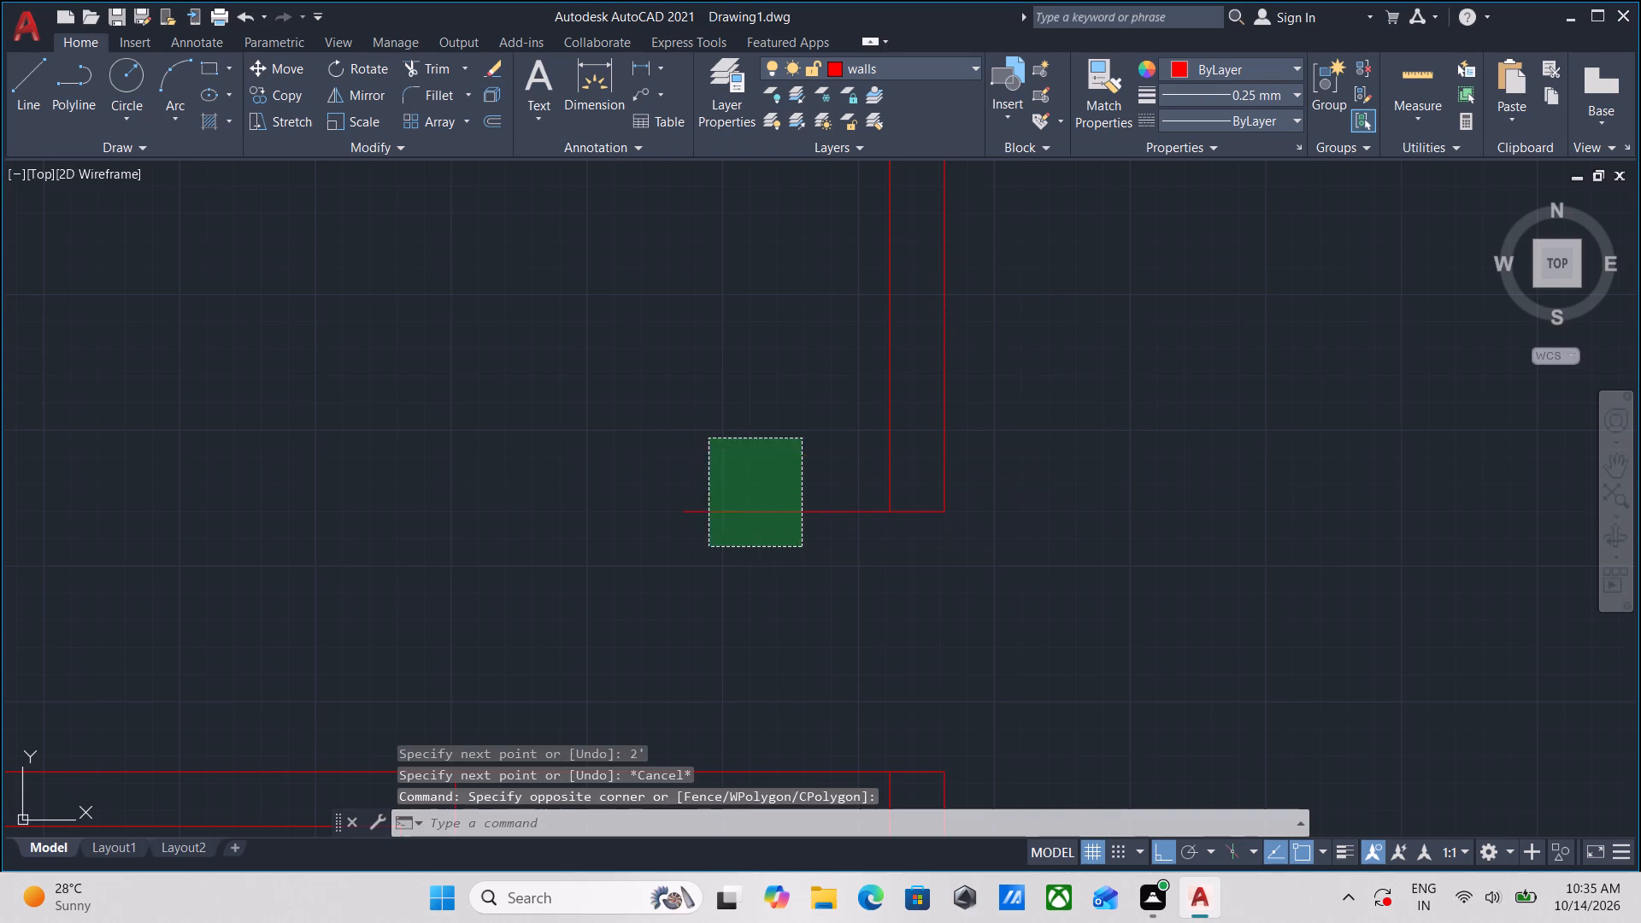
{"action": "key", "text": "o"}
{"action": "key", "text": "Return"}
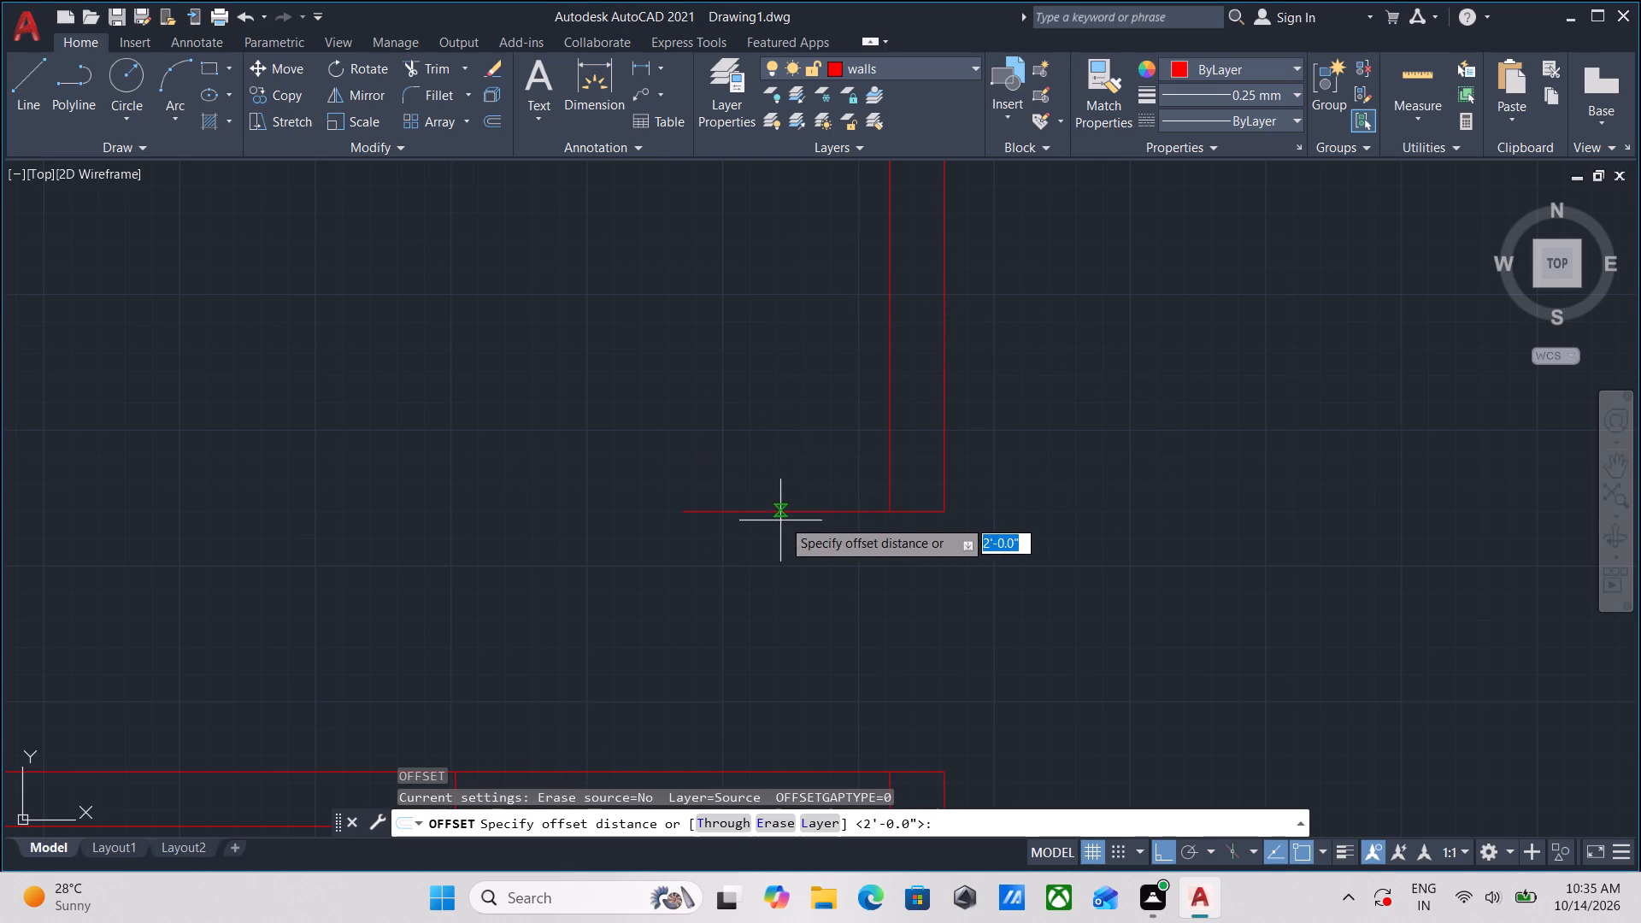
{"action": "left_click", "coordinate": [797, 517]}
{"action": "left_click", "coordinate": [790, 426]}
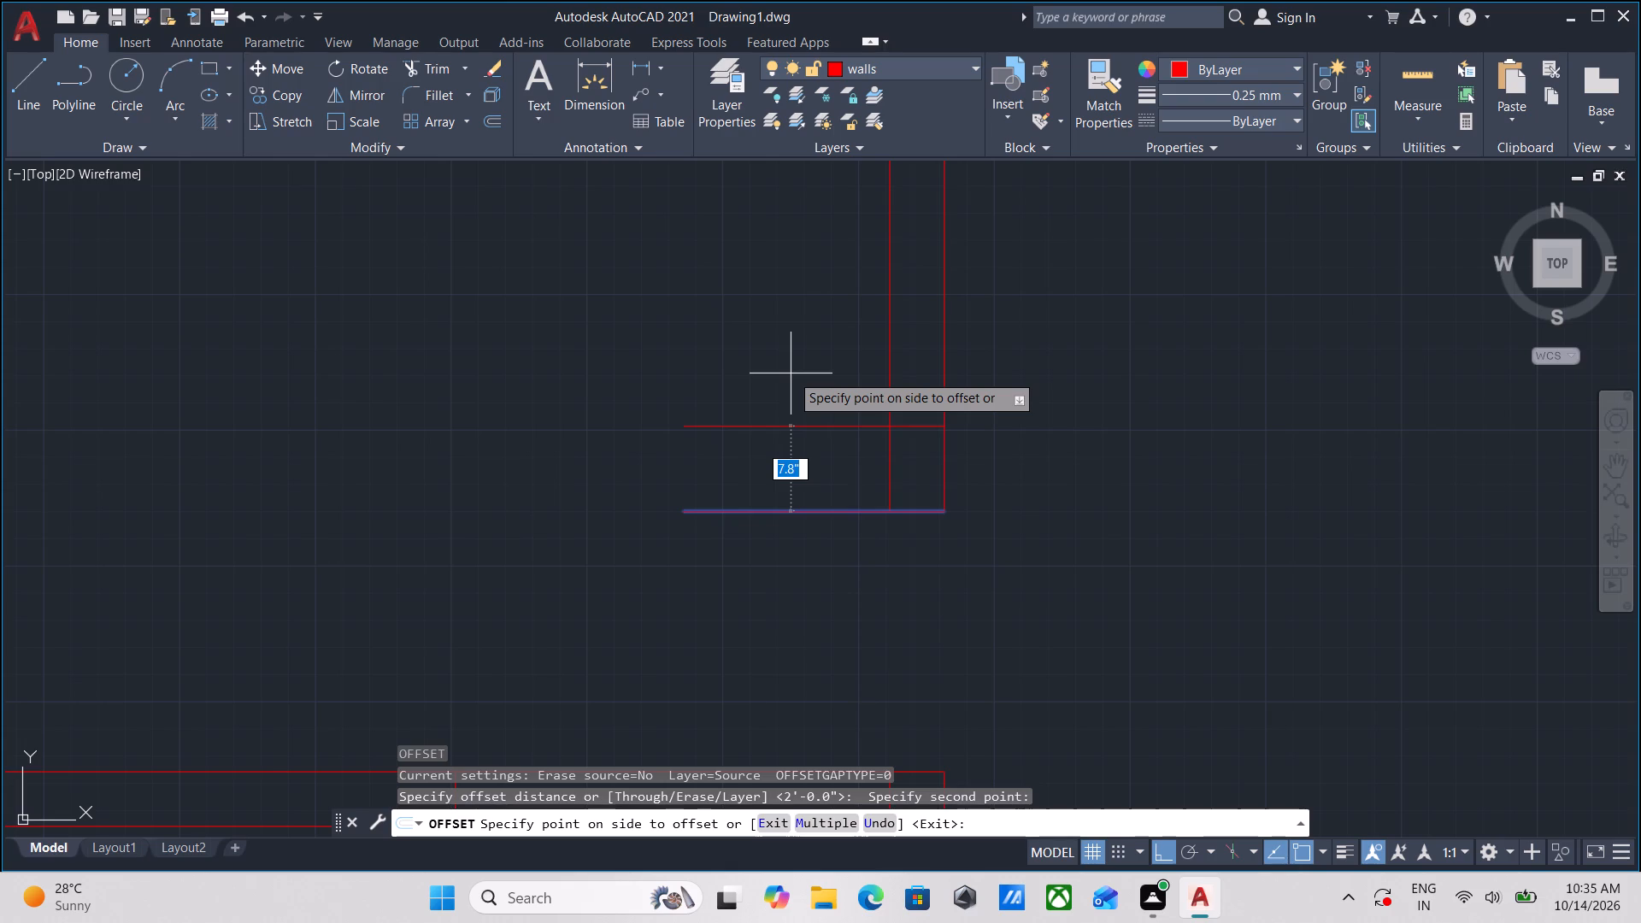
{"action": "key", "text": "5"}
{"action": "key", "text": "Return"}
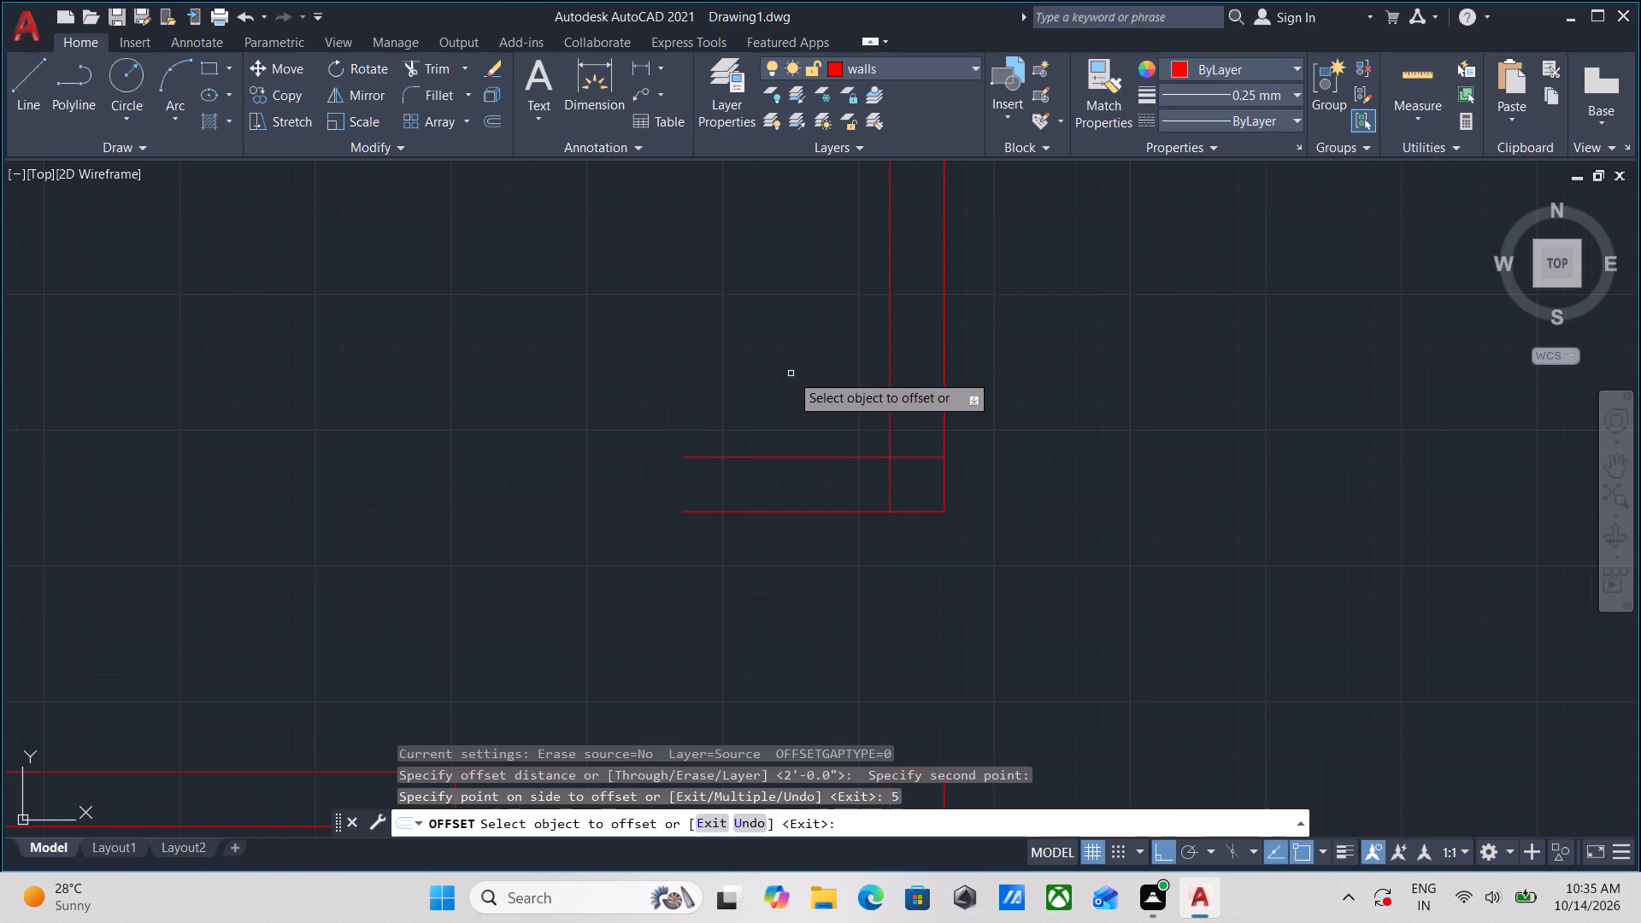
{"action": "scroll", "coordinate": [791, 373], "scroll_direction": "down", "scroll_amount": 3}
{"action": "scroll", "coordinate": [816, 414], "scroll_direction": "up", "scroll_amount": 2}
{"action": "key", "text": "Escape"}
Trim the overlapping lines where the 5" return wall meets the east wall, leaving a clean L-shaped corner.
{"action": "scroll", "coordinate": [832, 371], "scroll_direction": "up", "scroll_amount": 1}
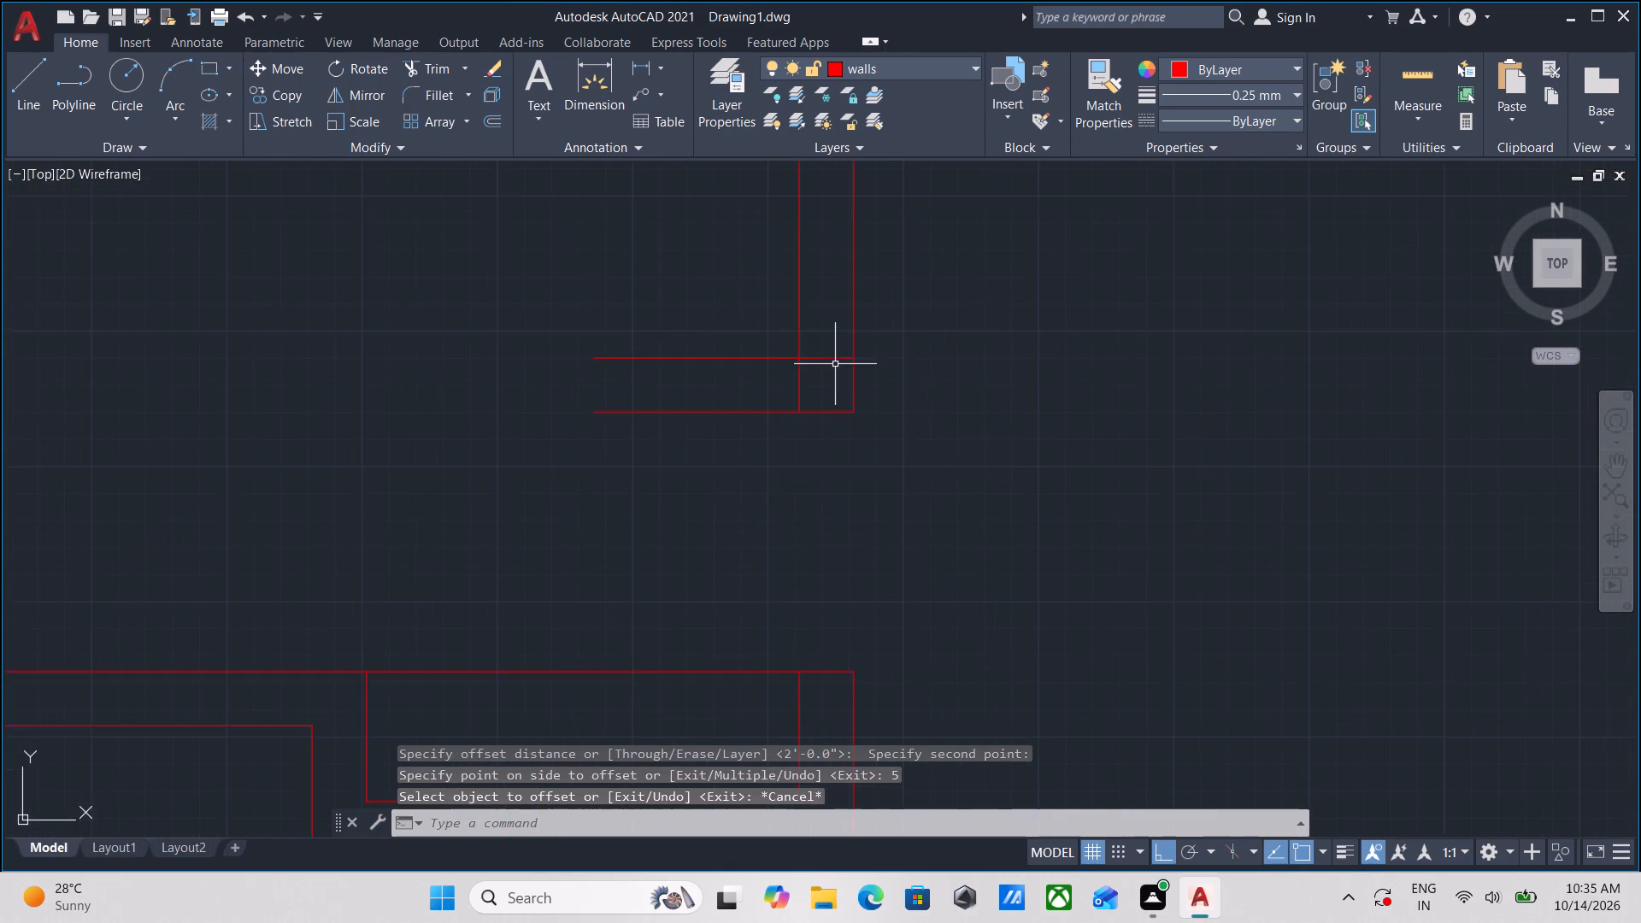
{"action": "middle_click_drag", "start_coordinate": [835, 364], "coordinate": [803, 434]}
{"action": "type", "text": "tr"}
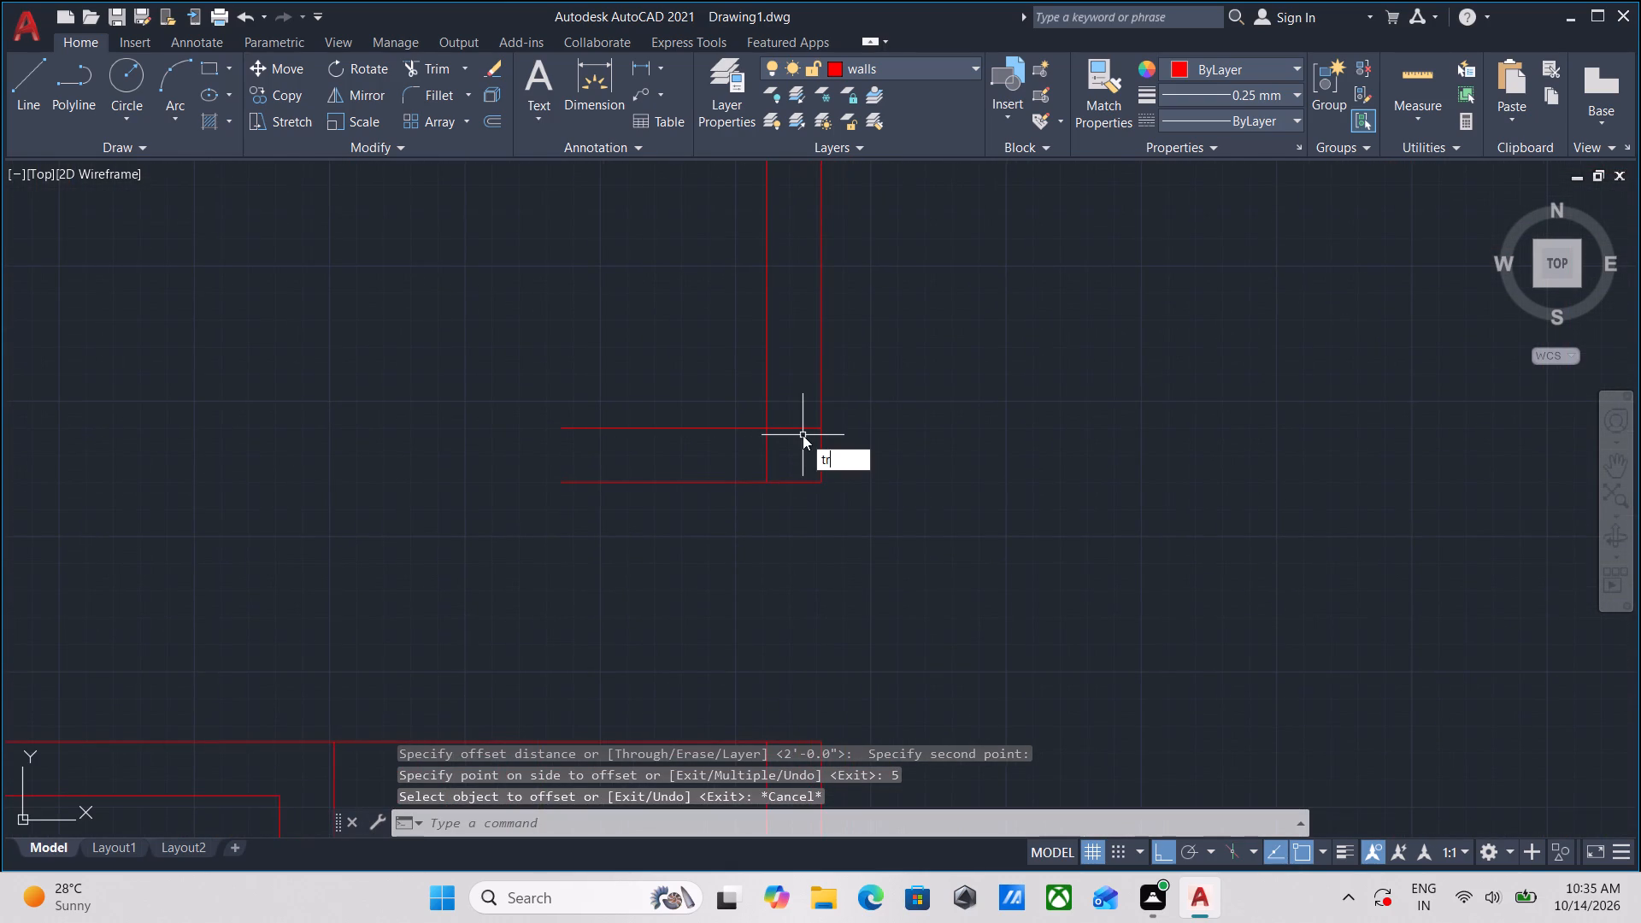
{"action": "key", "text": "Return"}
{"action": "scroll", "coordinate": [792, 426], "scroll_direction": "up", "scroll_amount": 3}
{"action": "left_click", "coordinate": [797, 378]}
{"action": "left_click", "coordinate": [815, 550]}
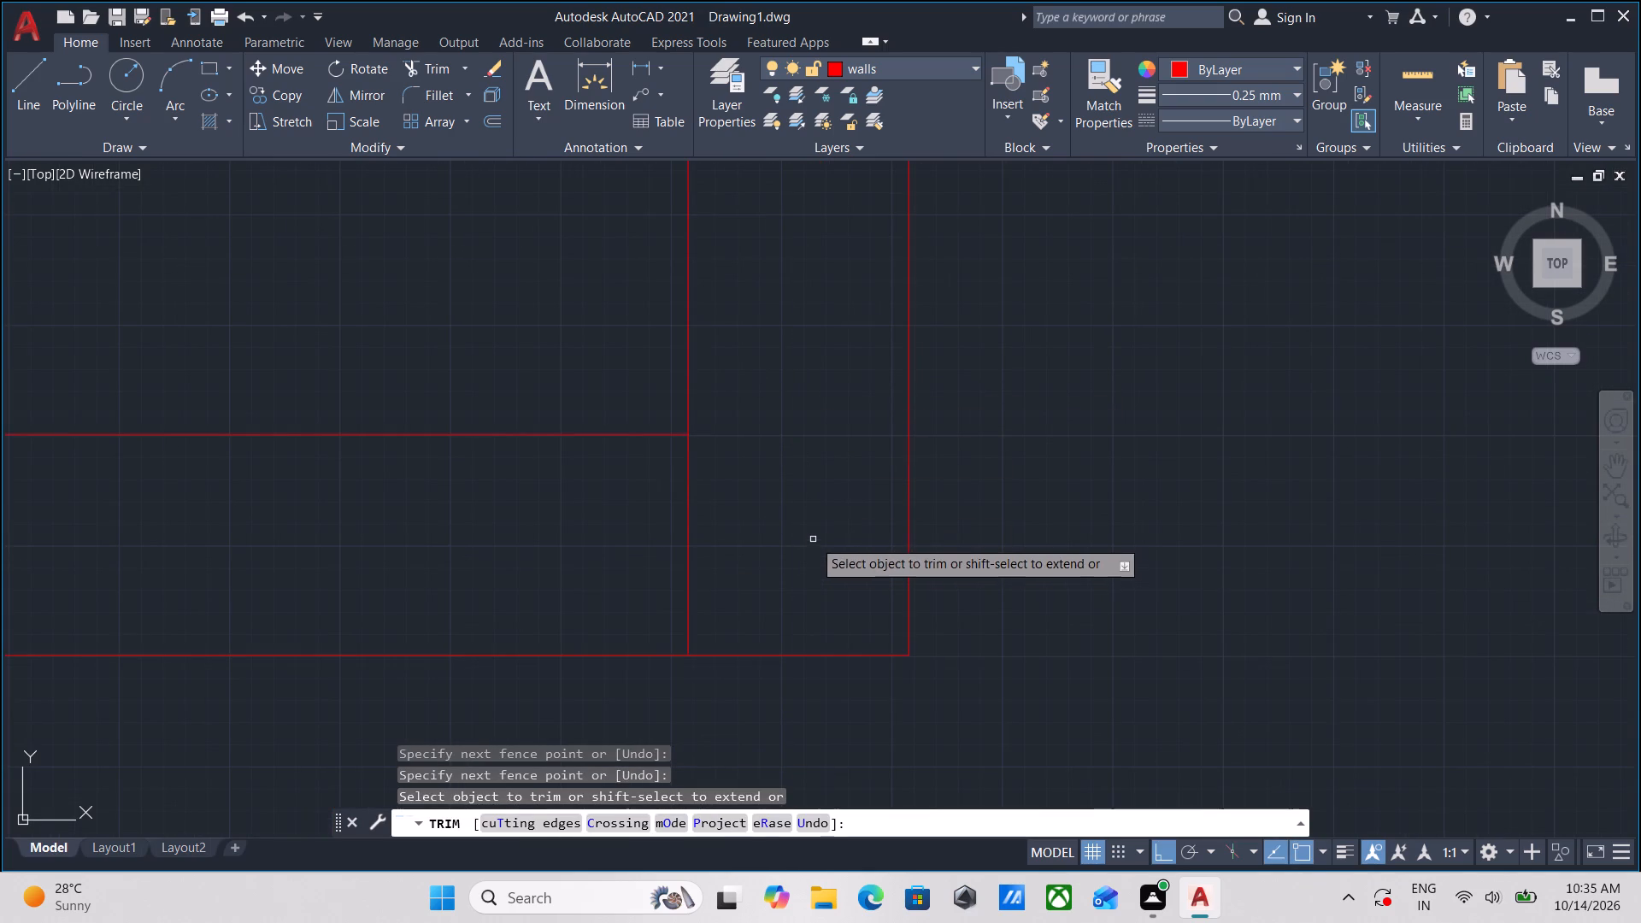
{"action": "left_click", "coordinate": [782, 561]}
{"action": "left_click", "coordinate": [634, 560]}
{"action": "scroll", "coordinate": [622, 559], "scroll_direction": "down", "scroll_amount": 2}
{"action": "middle_click_drag", "start_coordinate": [622, 559], "coordinate": [774, 545]}
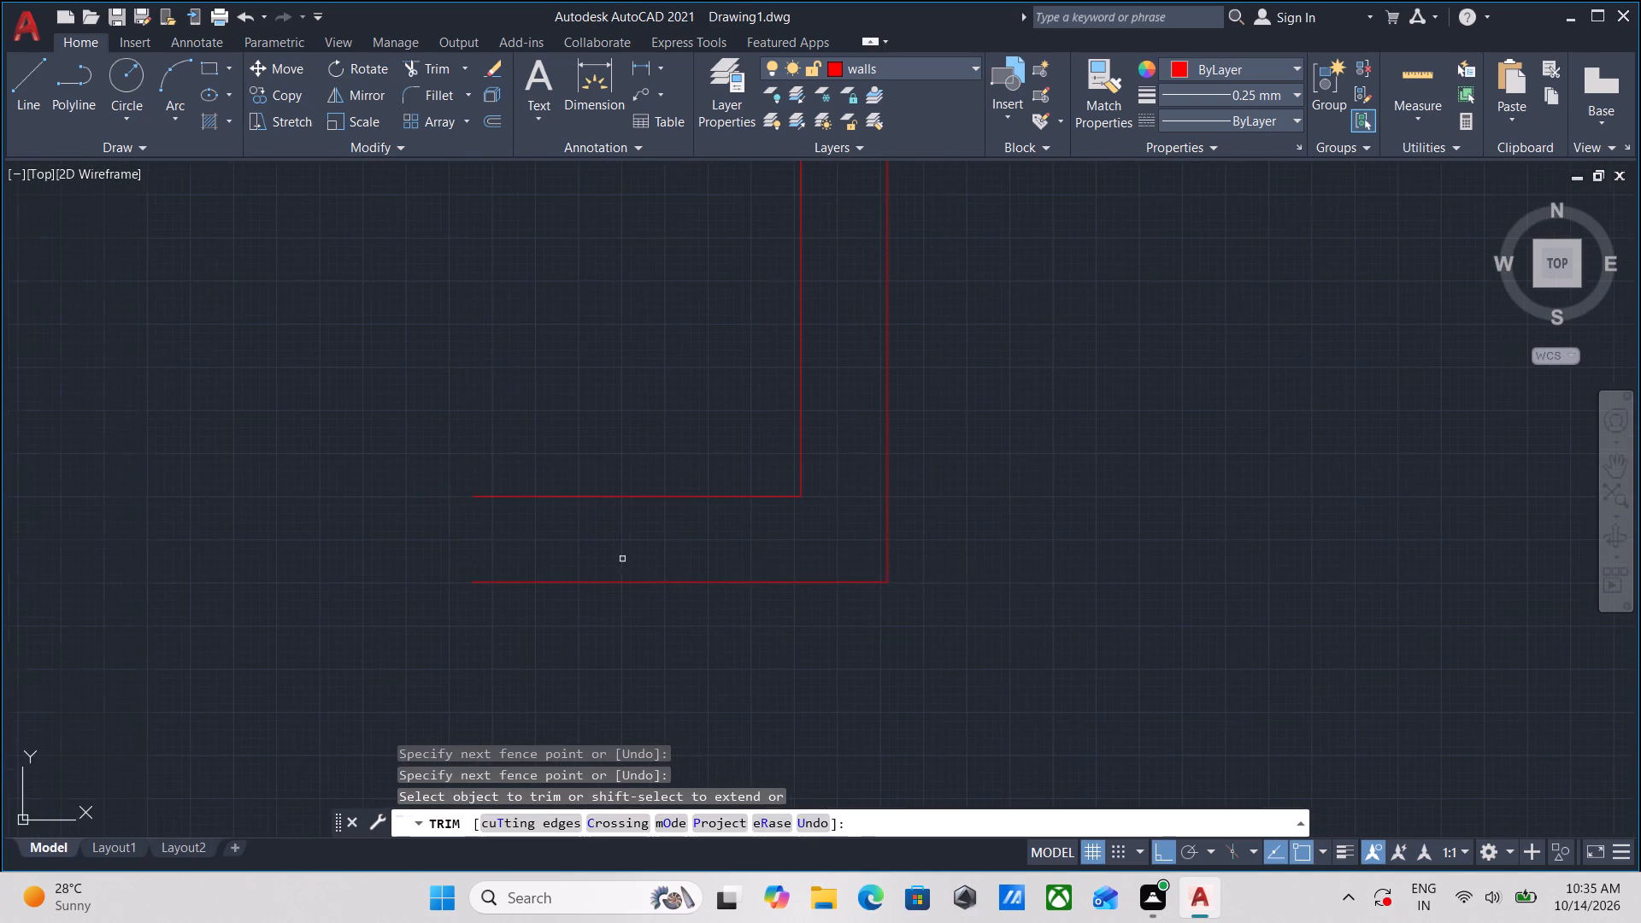
{"action": "key", "text": "Escape"}
Close the west end of the return wall with a vertical line joining its two faces.
{"action": "middle_click_drag", "start_coordinate": [595, 551], "coordinate": [726, 551]}
{"action": "key", "text": "l"}
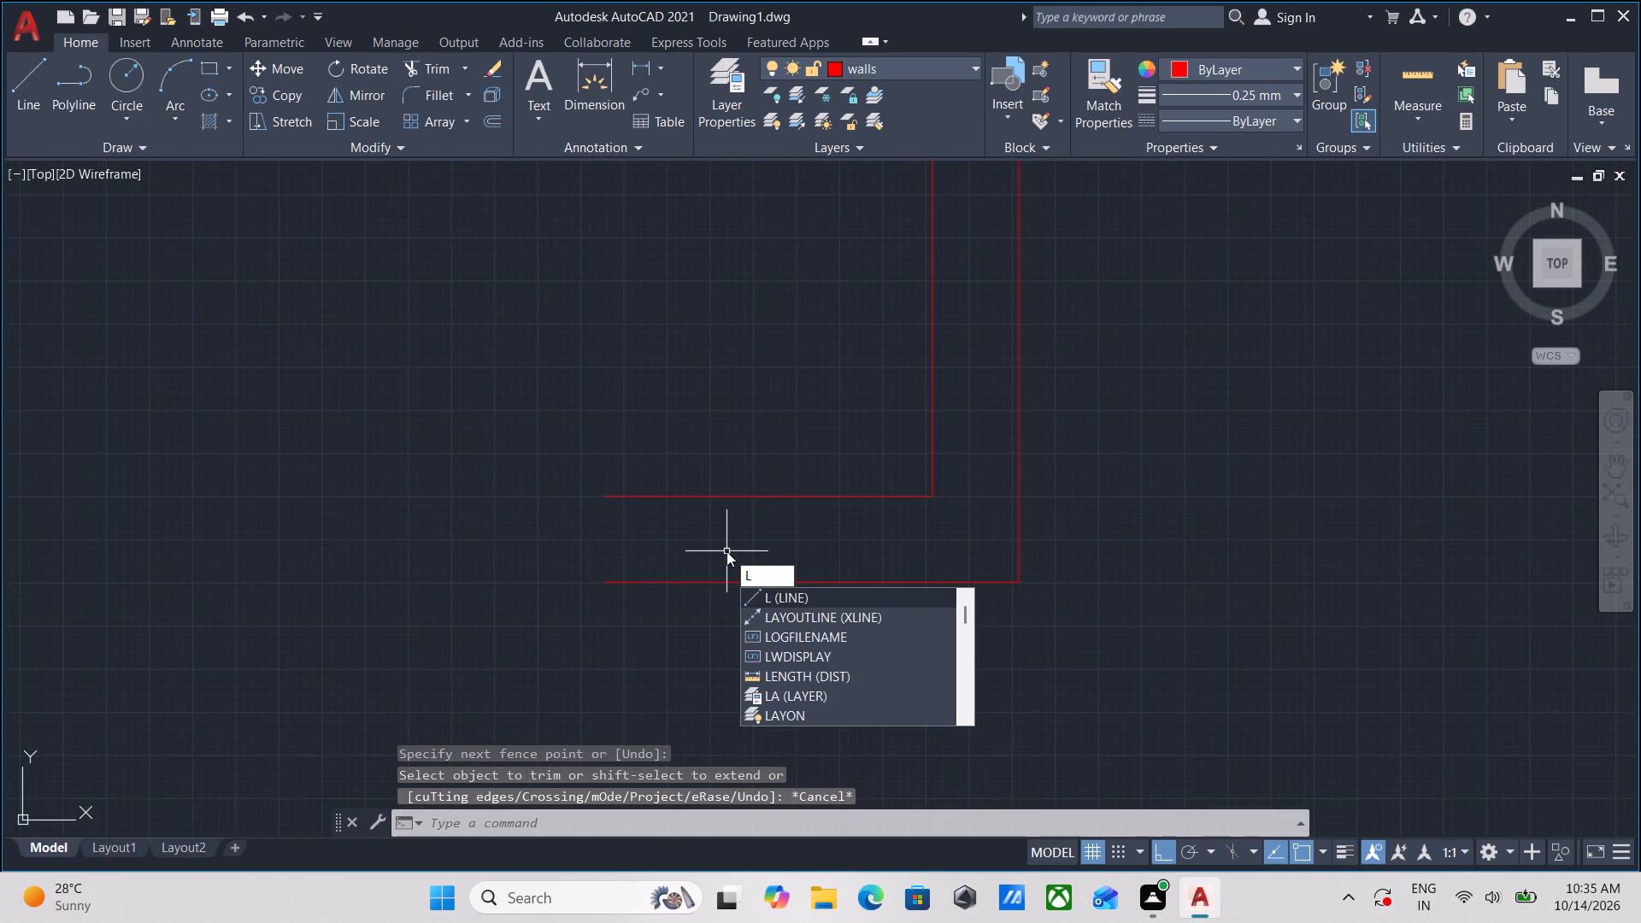
{"action": "key", "text": "Return"}
{"action": "scroll", "coordinate": [544, 598], "scroll_direction": "up", "scroll_amount": 2}
{"action": "left_click", "coordinate": [673, 577]}
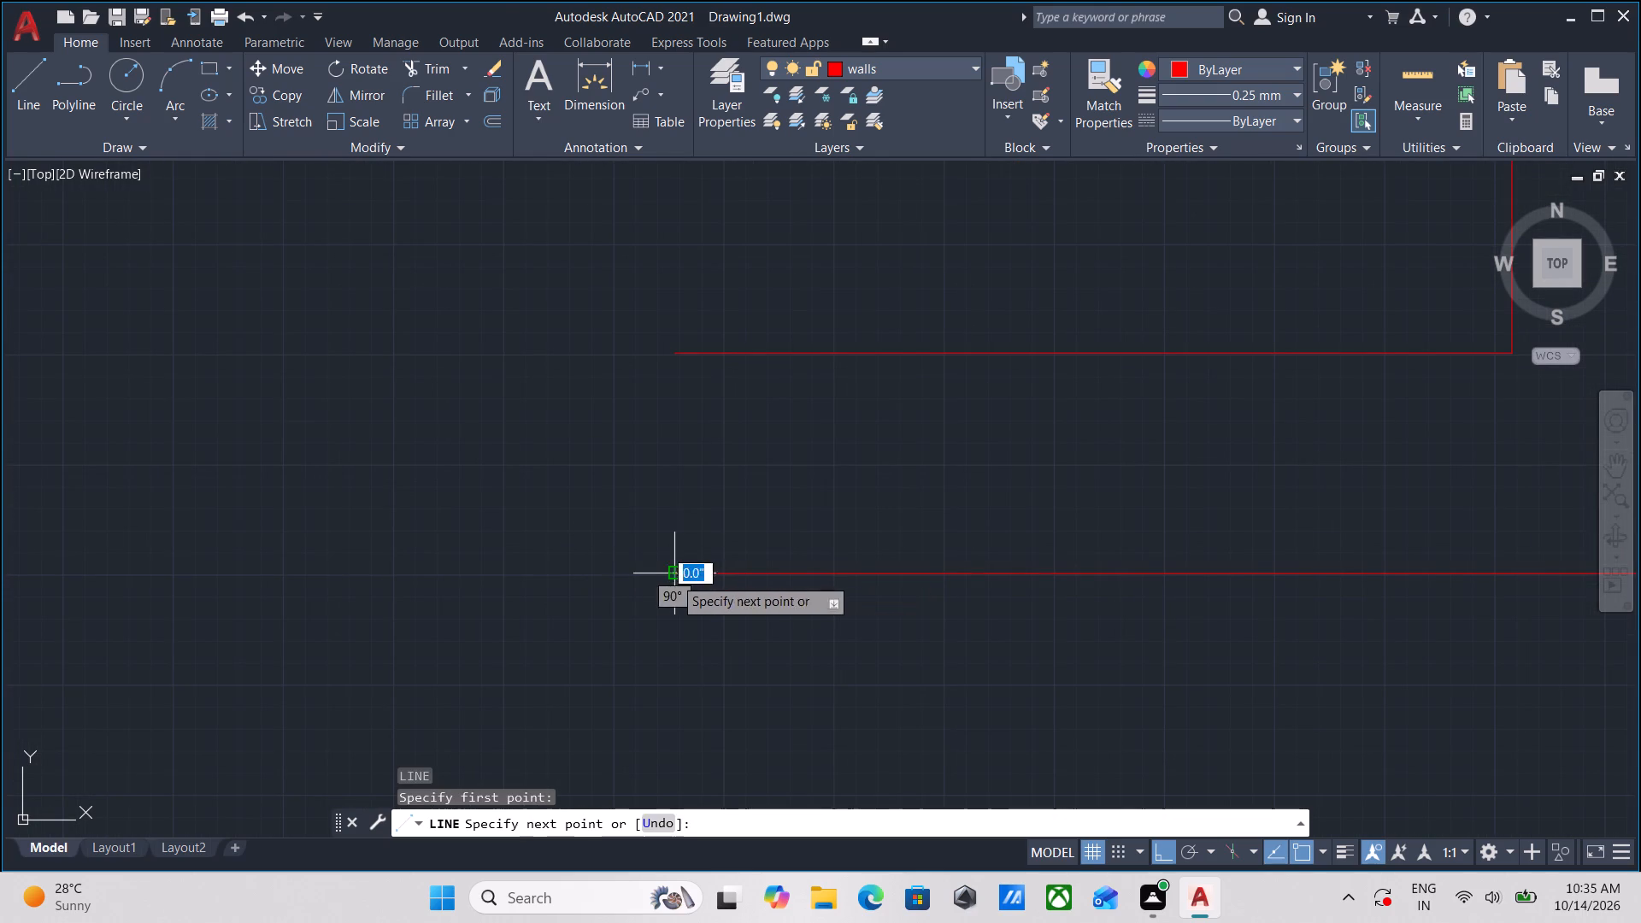
{"action": "left_click", "coordinate": [673, 353]}
{"action": "scroll", "coordinate": [673, 353], "scroll_direction": "down", "scroll_amount": 3}
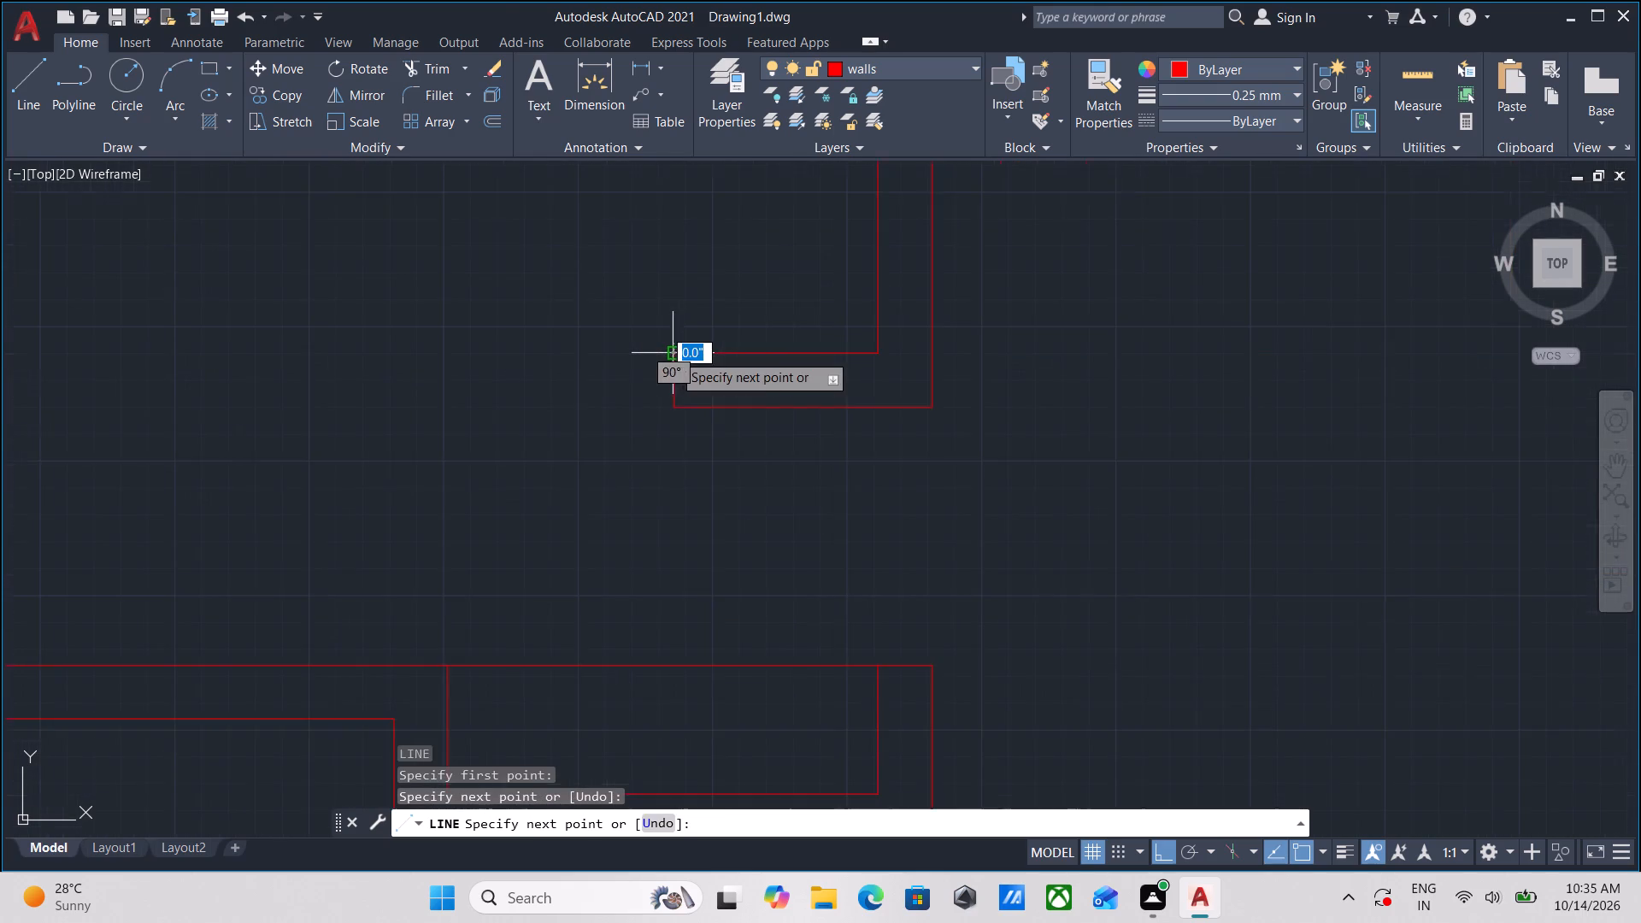
{"action": "key", "text": "Escape"}
Erase the short end line above the door opening in the lower apartment's matching northwest room east wall.
{"action": "scroll", "coordinate": [673, 353], "scroll_direction": "down", "scroll_amount": 4}
{"action": "scroll", "coordinate": [838, 455], "scroll_direction": "down", "scroll_amount": 1}
{"action": "middle_click_drag", "start_coordinate": [838, 455], "coordinate": [829, 403]}
{"action": "scroll", "coordinate": [828, 403], "scroll_direction": "down", "scroll_amount": 1}
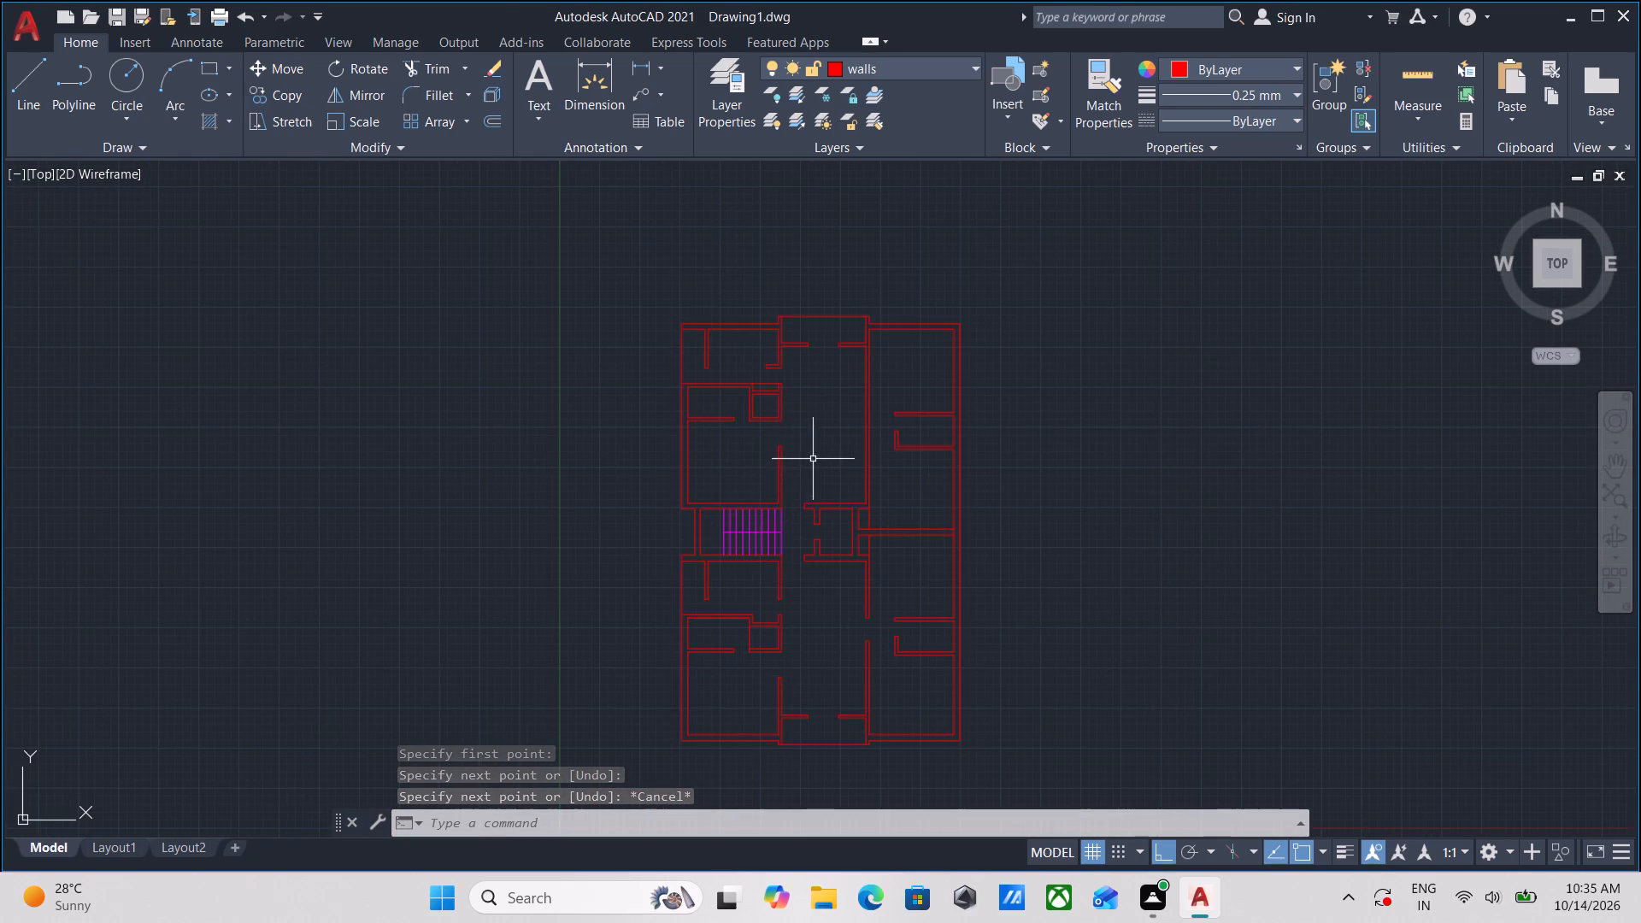
{"action": "scroll", "coordinate": [796, 589], "scroll_direction": "up", "scroll_amount": 4}
{"action": "scroll", "coordinate": [768, 624], "scroll_direction": "down", "scroll_amount": 3}
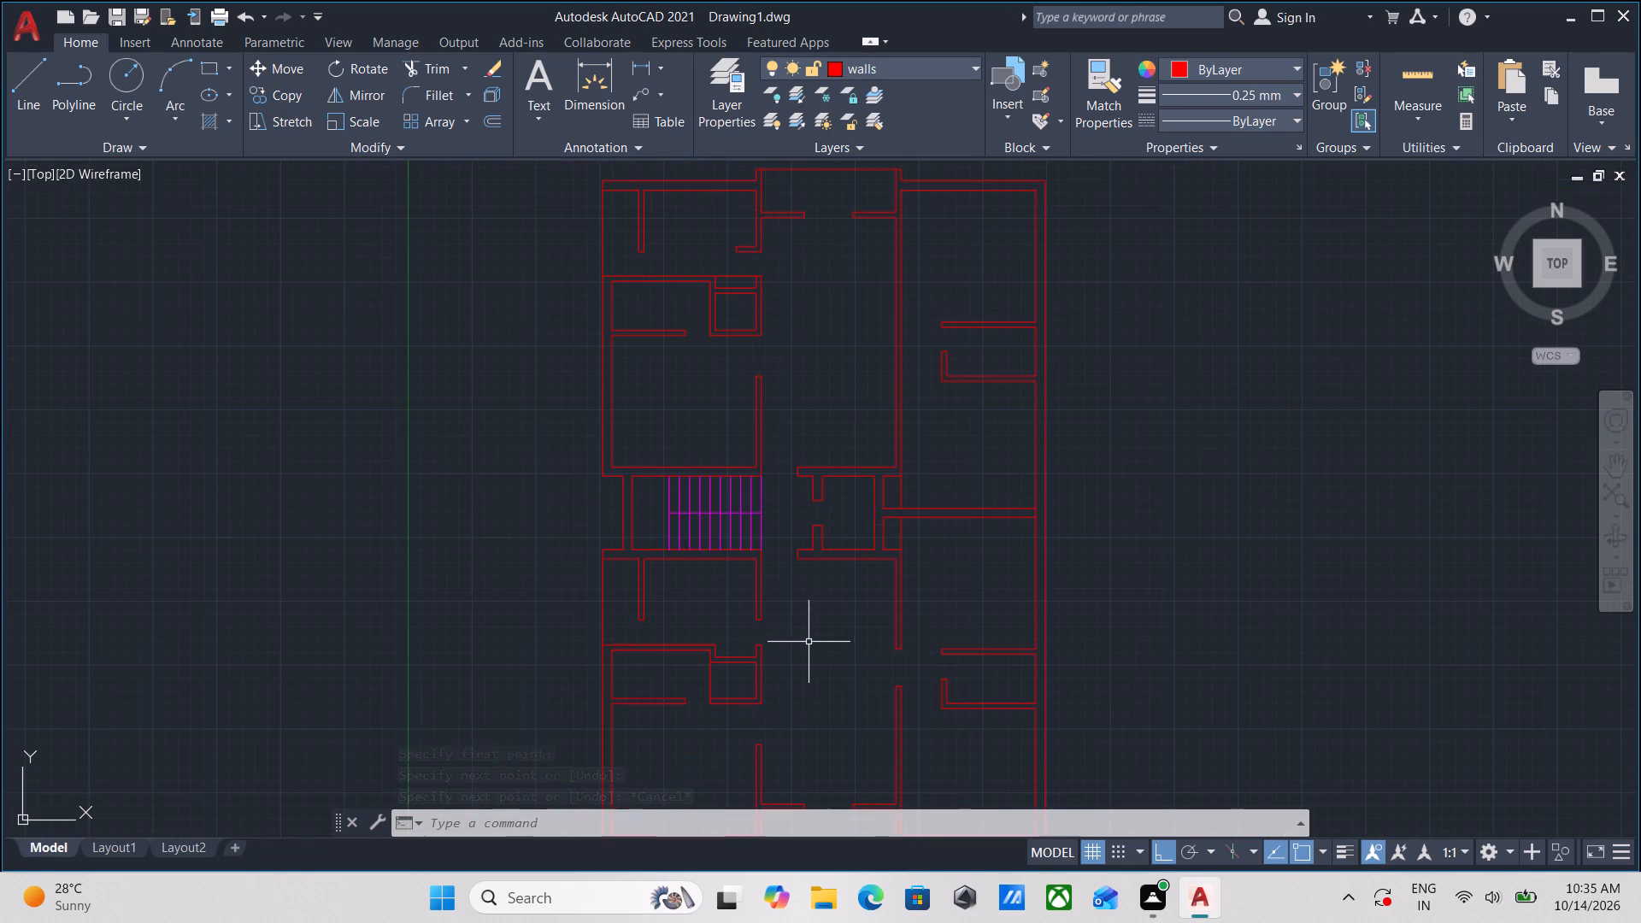
{"action": "scroll", "coordinate": [756, 627], "scroll_direction": "up", "scroll_amount": 6}
{"action": "middle_click_drag", "start_coordinate": [741, 637], "coordinate": [771, 537]}
{"action": "left_click", "coordinate": [774, 627]}
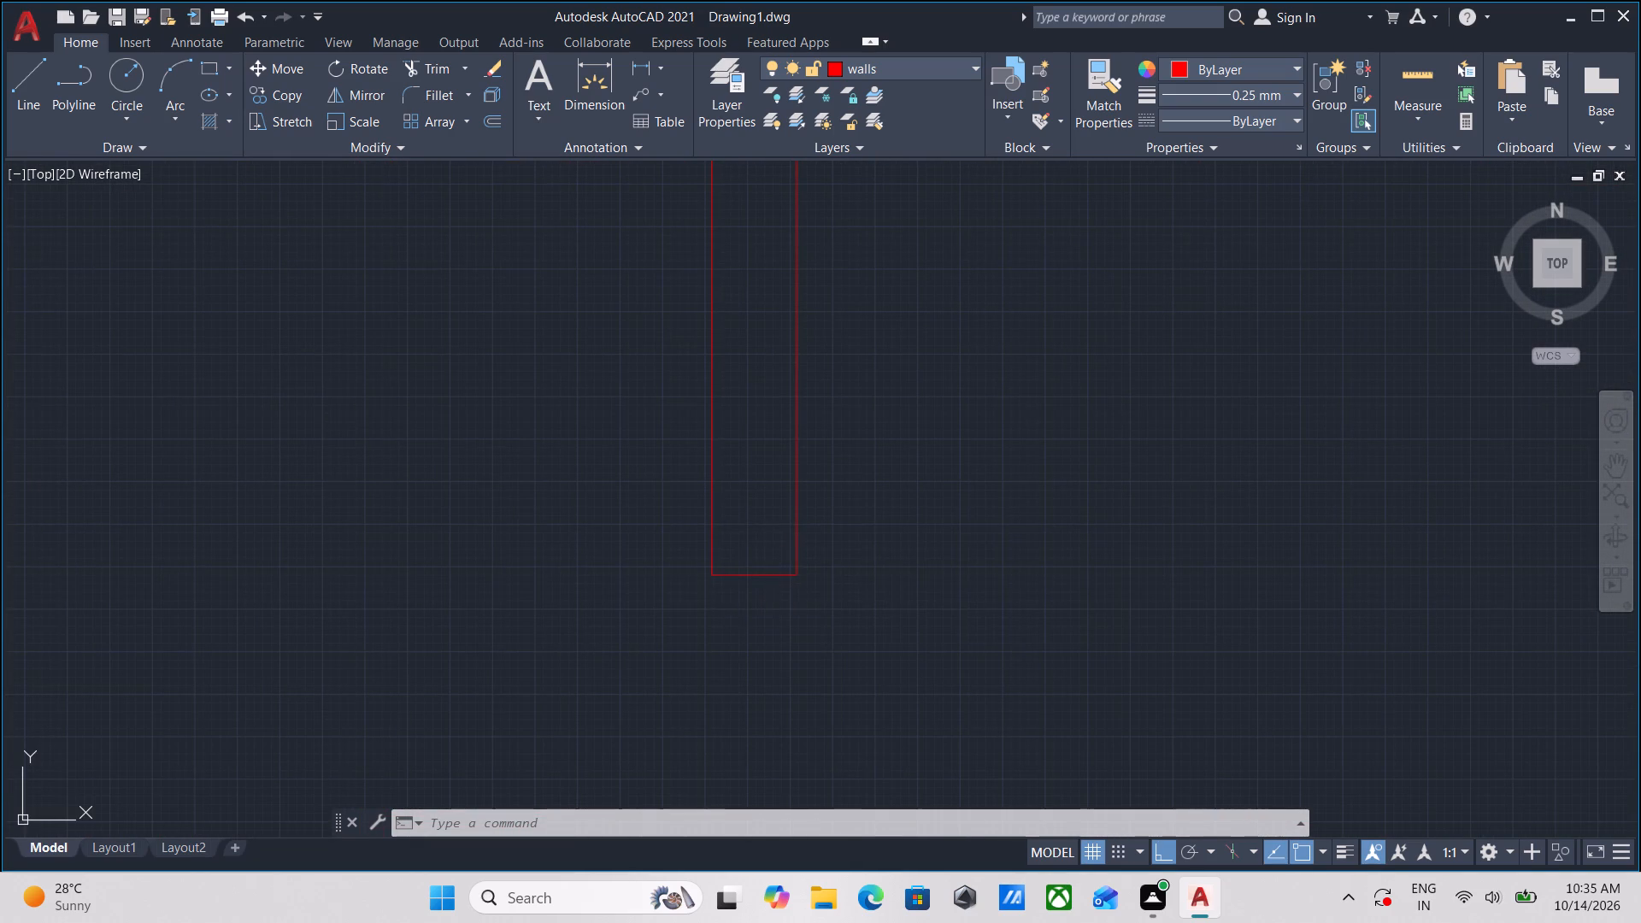
{"action": "left_click", "coordinate": [726, 510]}
{"action": "right_click", "coordinate": [726, 510]}
{"action": "left_click", "coordinate": [769, 479]}
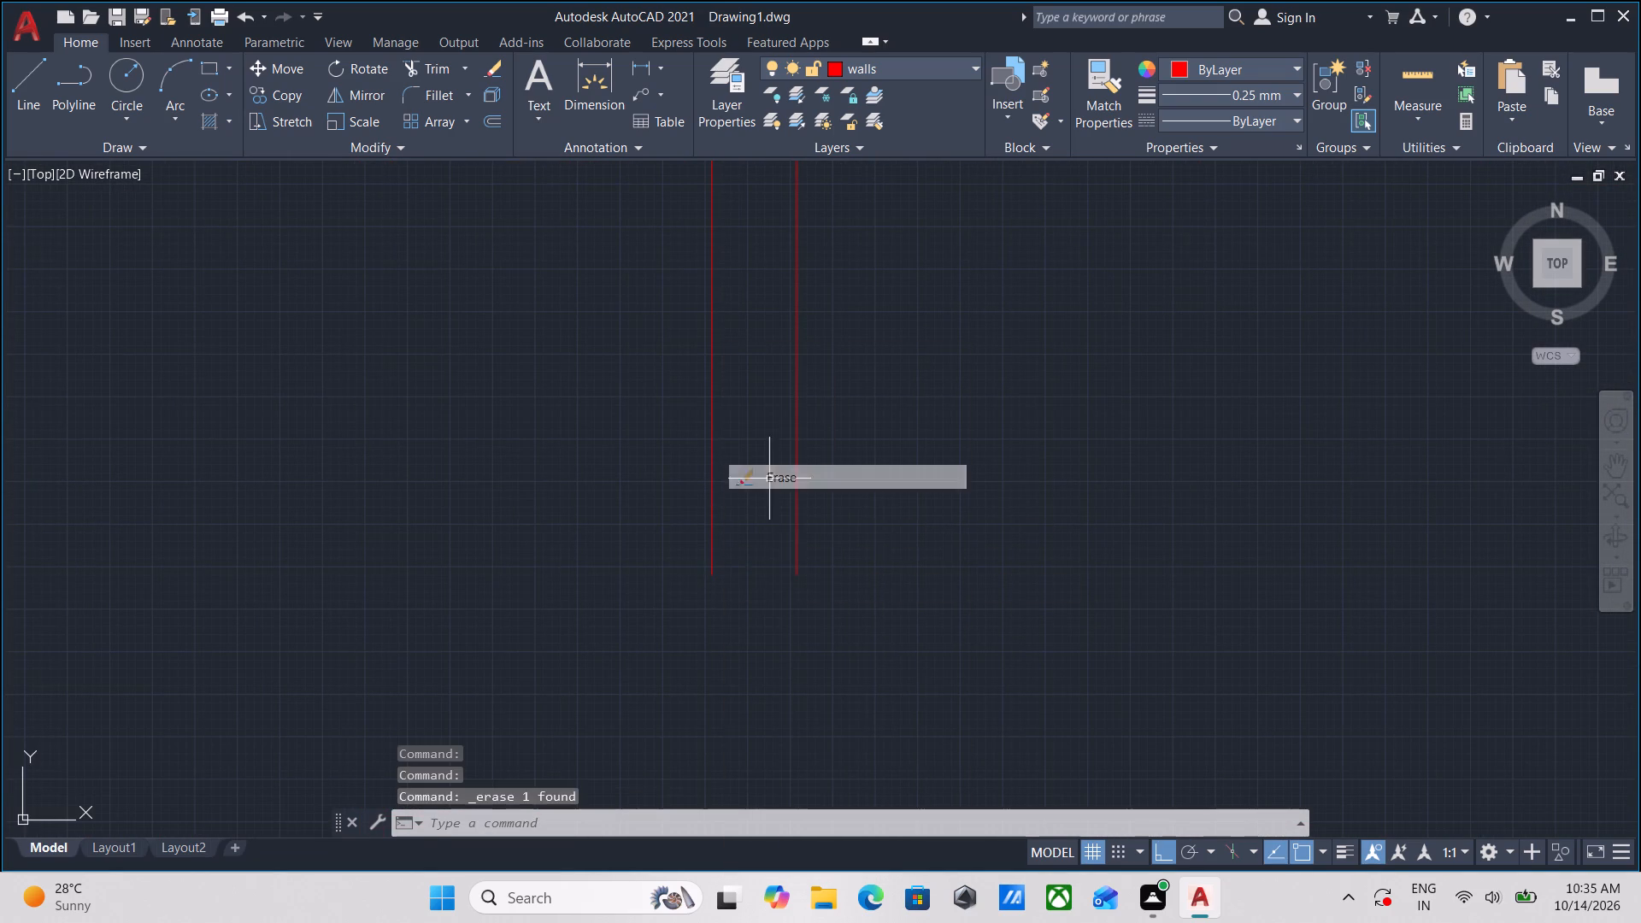
Draw a 2' horizontal line westward from the outer bottom corner of the lower apartment's shortened wall.
{"action": "scroll", "coordinate": [759, 569], "scroll_direction": "down", "scroll_amount": 1}
{"action": "middle_click_drag", "start_coordinate": [768, 571], "coordinate": [777, 568]}
{"action": "key", "text": "l"}
{"action": "key", "text": "Return"}
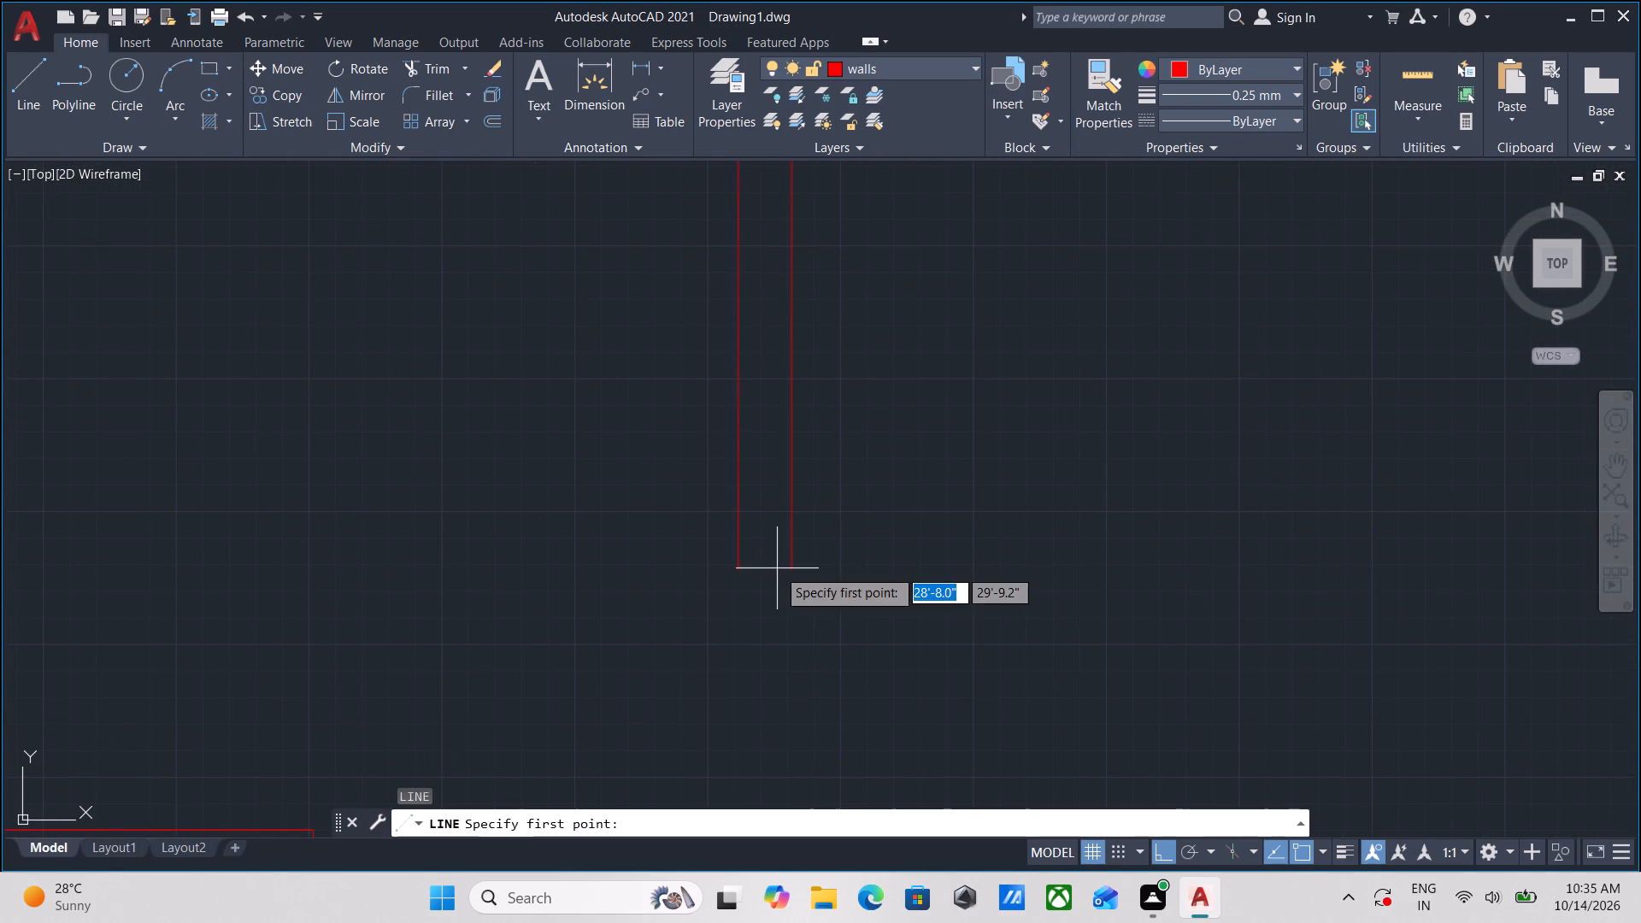
{"action": "left_click", "coordinate": [790, 569]}
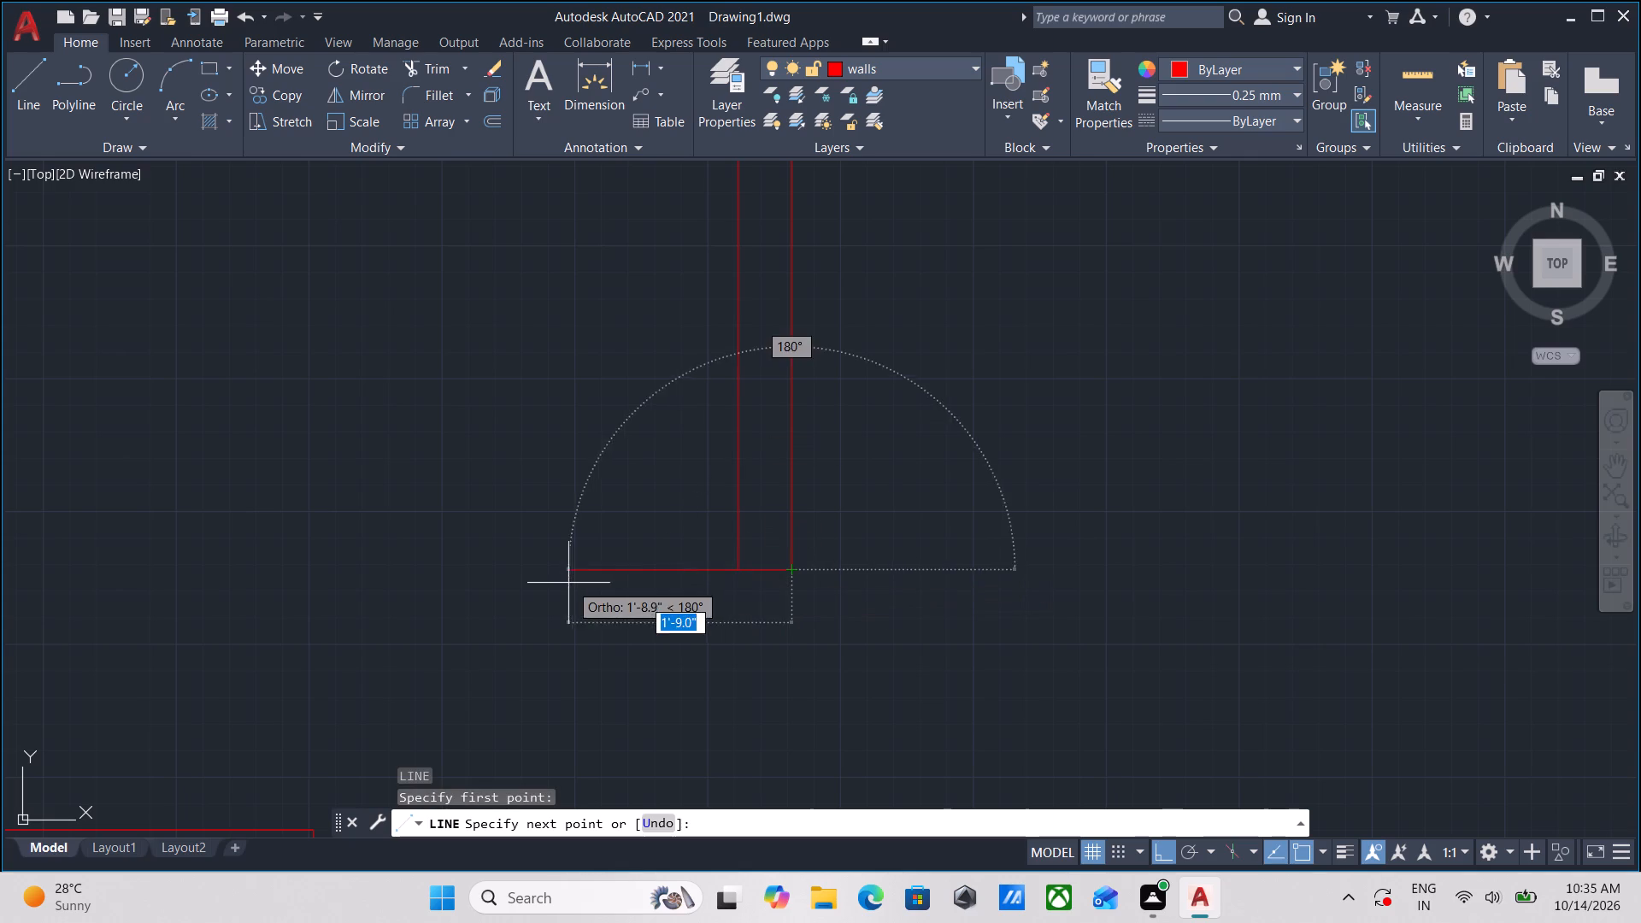
{"action": "type", "text": "2'"}
{"action": "key", "text": "Return"}
{"action": "key", "text": "Escape"}
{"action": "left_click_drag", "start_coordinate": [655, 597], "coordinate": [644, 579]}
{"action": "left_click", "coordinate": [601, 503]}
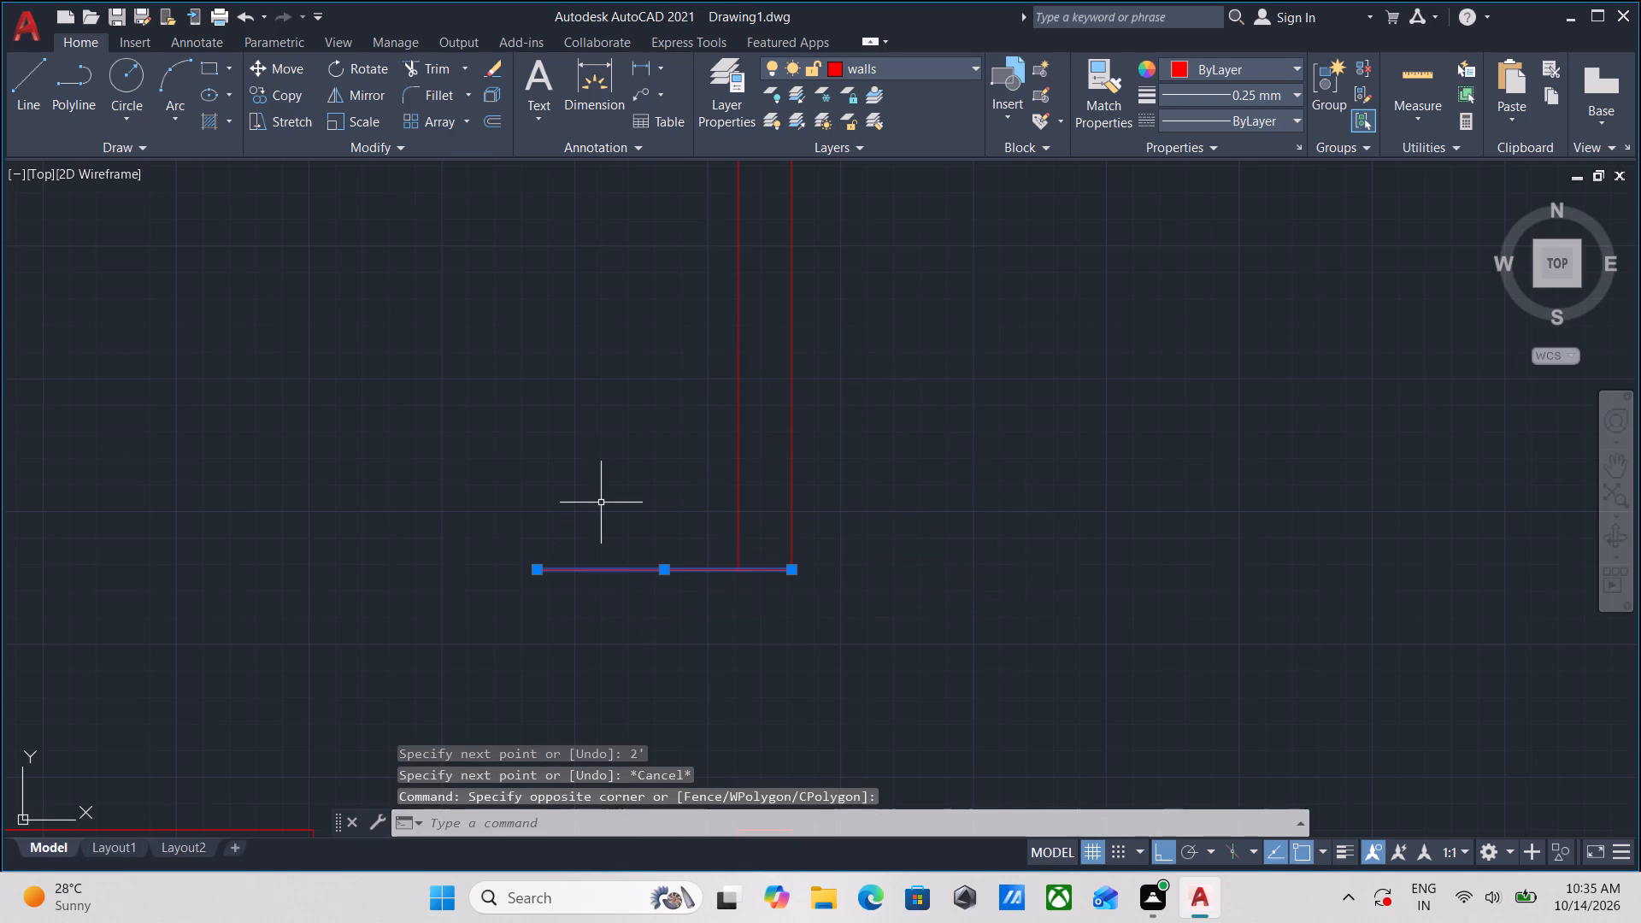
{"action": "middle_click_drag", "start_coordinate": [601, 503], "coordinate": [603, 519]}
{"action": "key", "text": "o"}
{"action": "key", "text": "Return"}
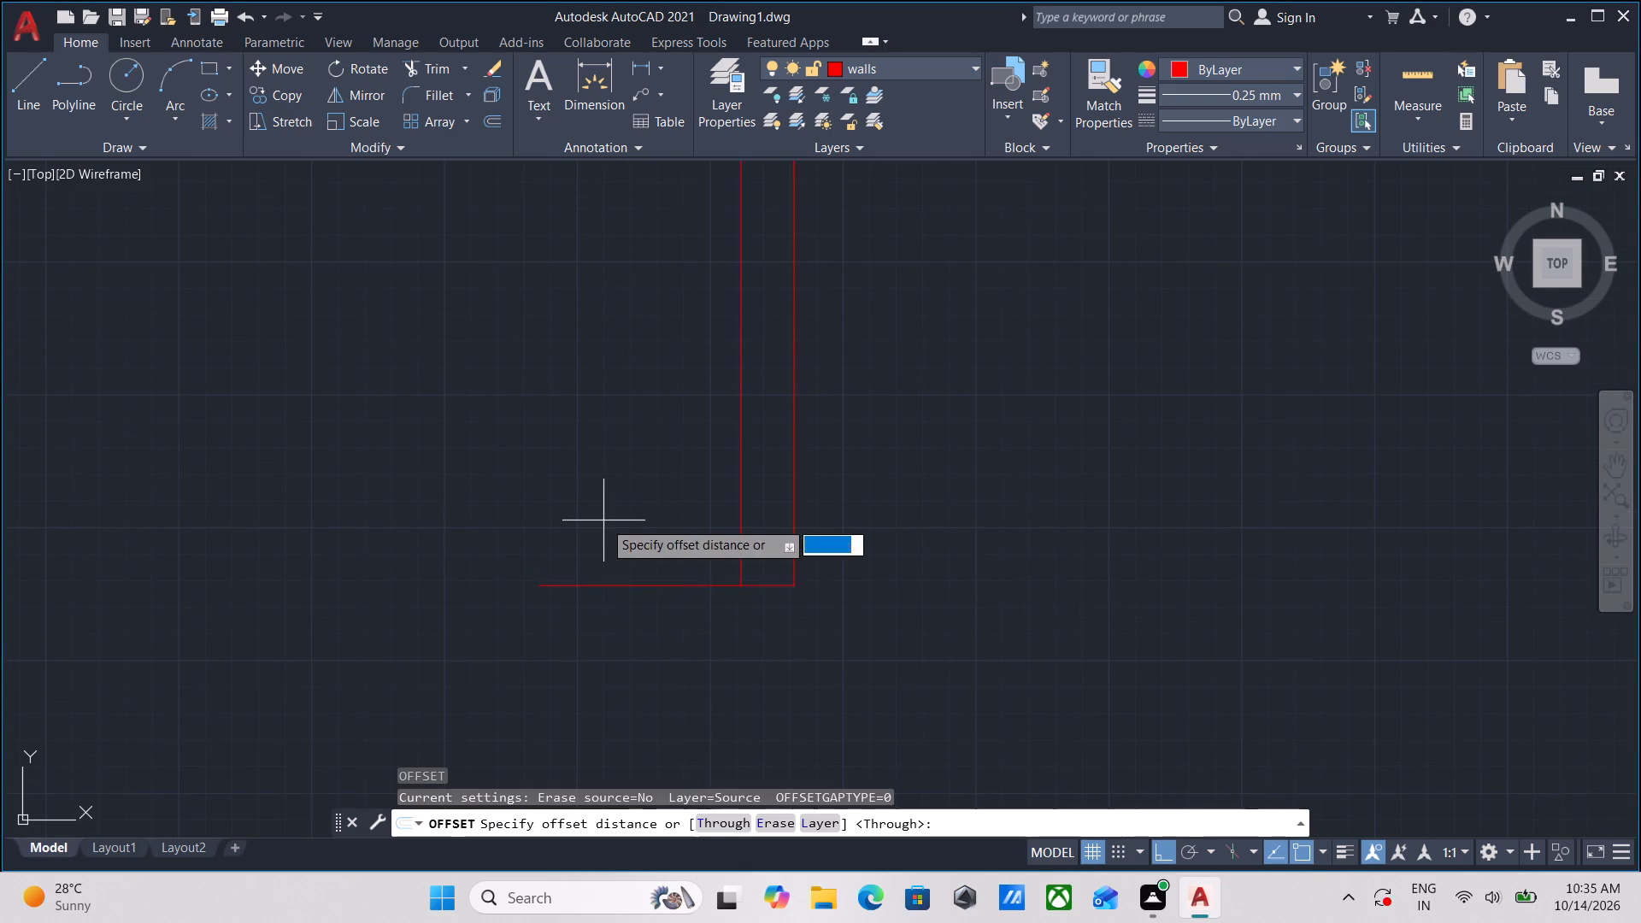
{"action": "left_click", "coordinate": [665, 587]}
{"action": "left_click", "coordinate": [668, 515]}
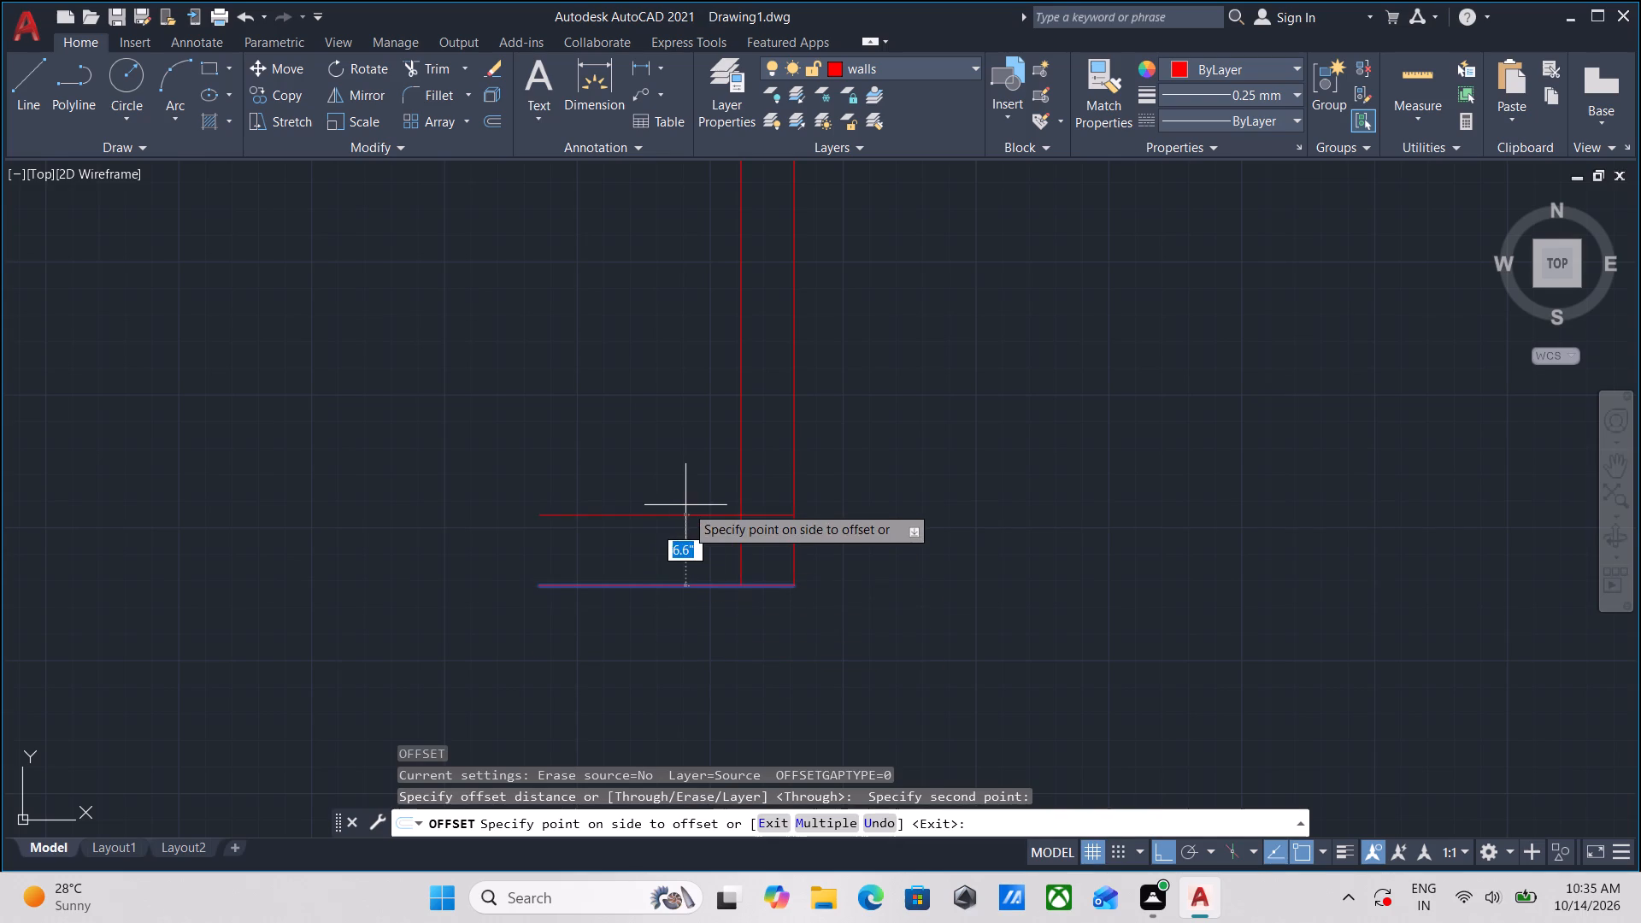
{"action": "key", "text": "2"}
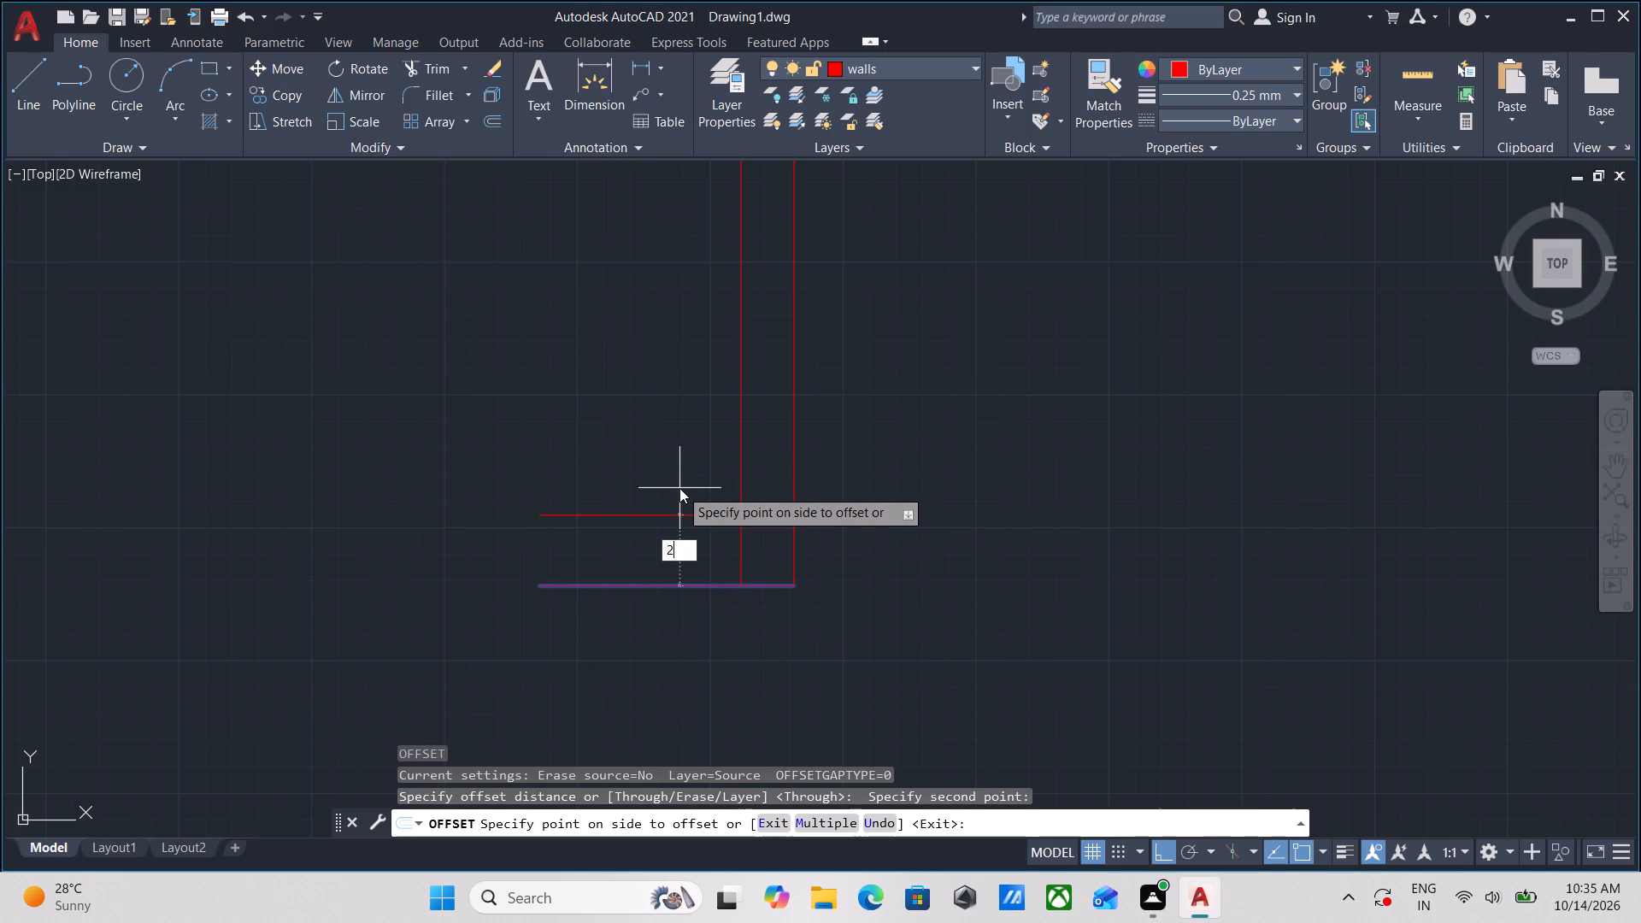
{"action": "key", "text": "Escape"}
Offset the 2' horizontal line upward by 5" to form the return wall's other face.
{"action": "left_click_drag", "start_coordinate": [692, 648], "coordinate": [668, 618]}
{"action": "left_click", "coordinate": [620, 549]}
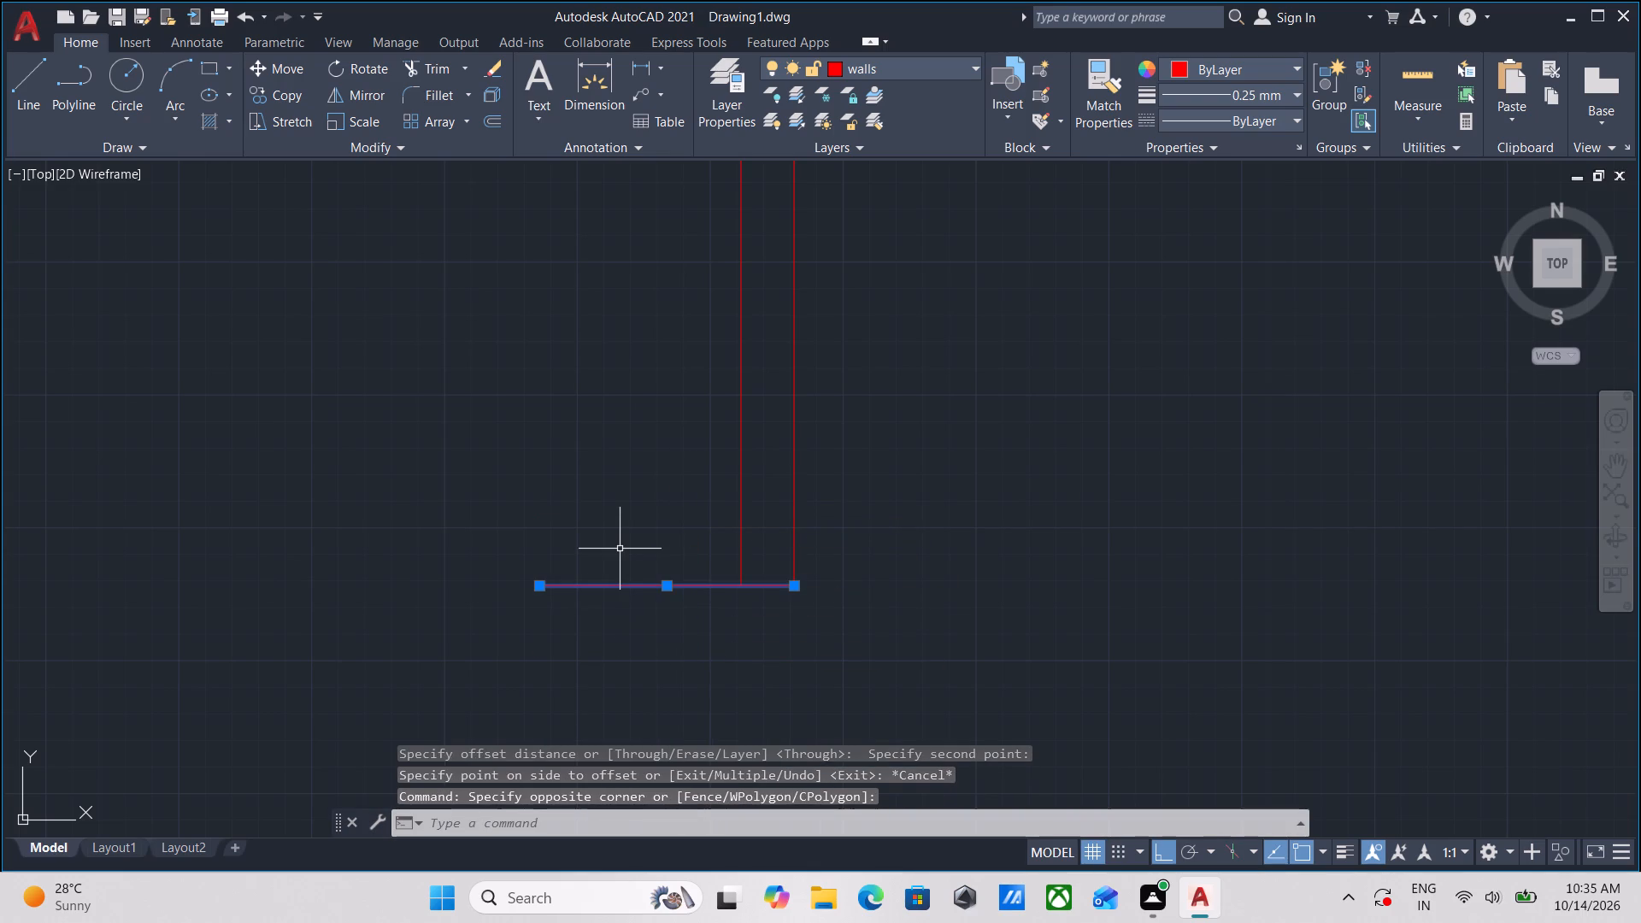
{"action": "key", "text": "o"}
{"action": "key", "text": "Return"}
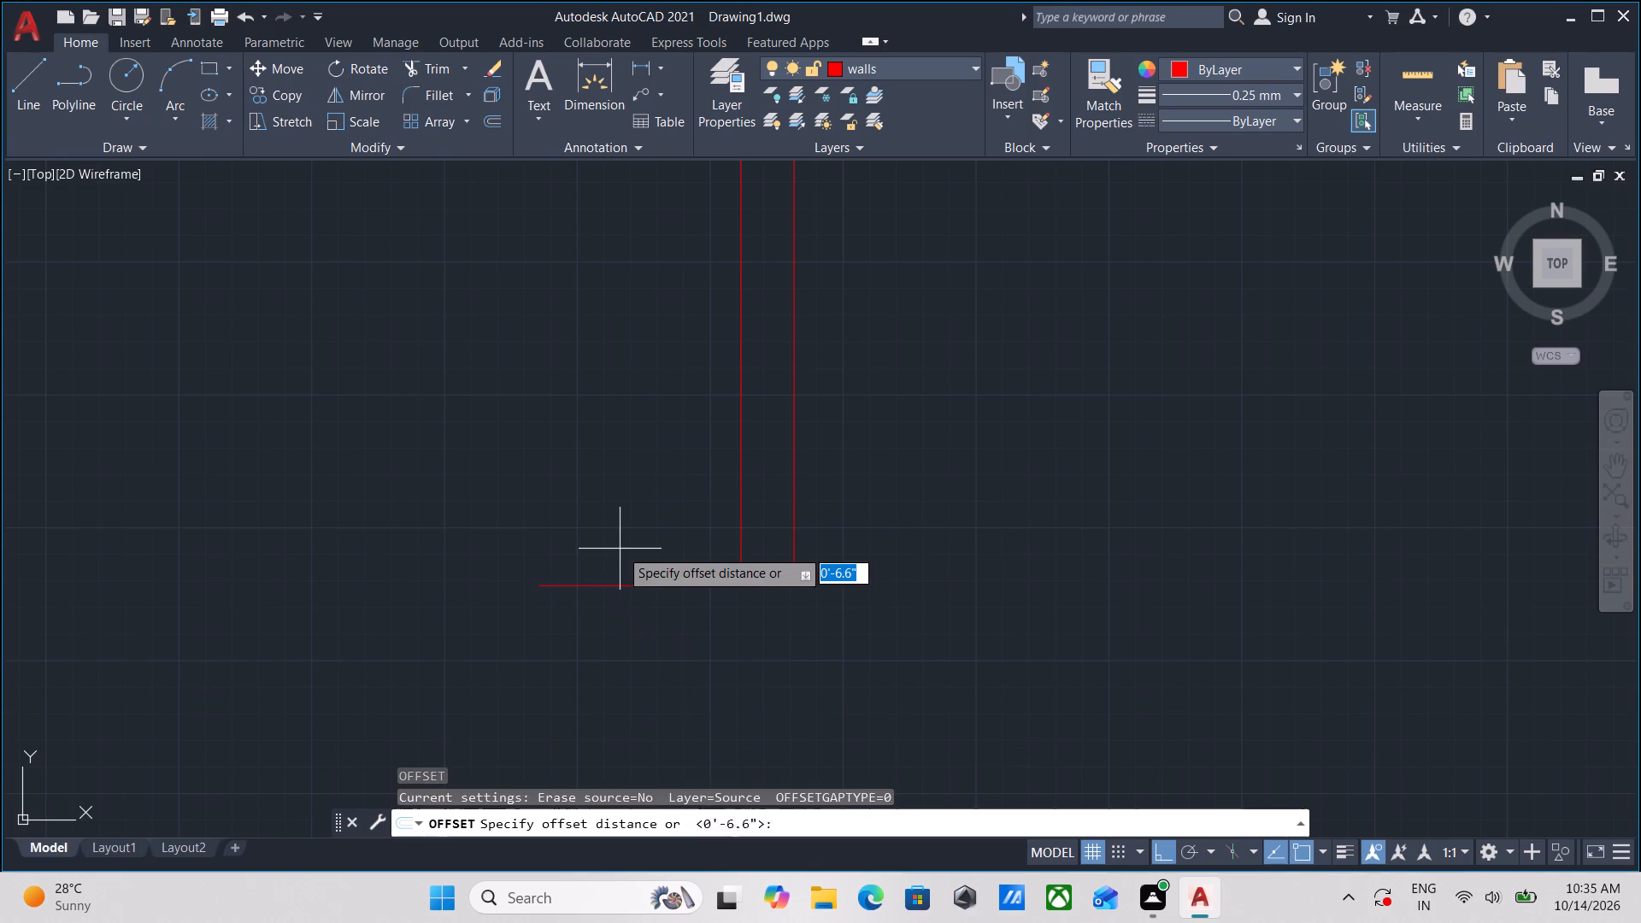
{"action": "left_click", "coordinate": [670, 586]}
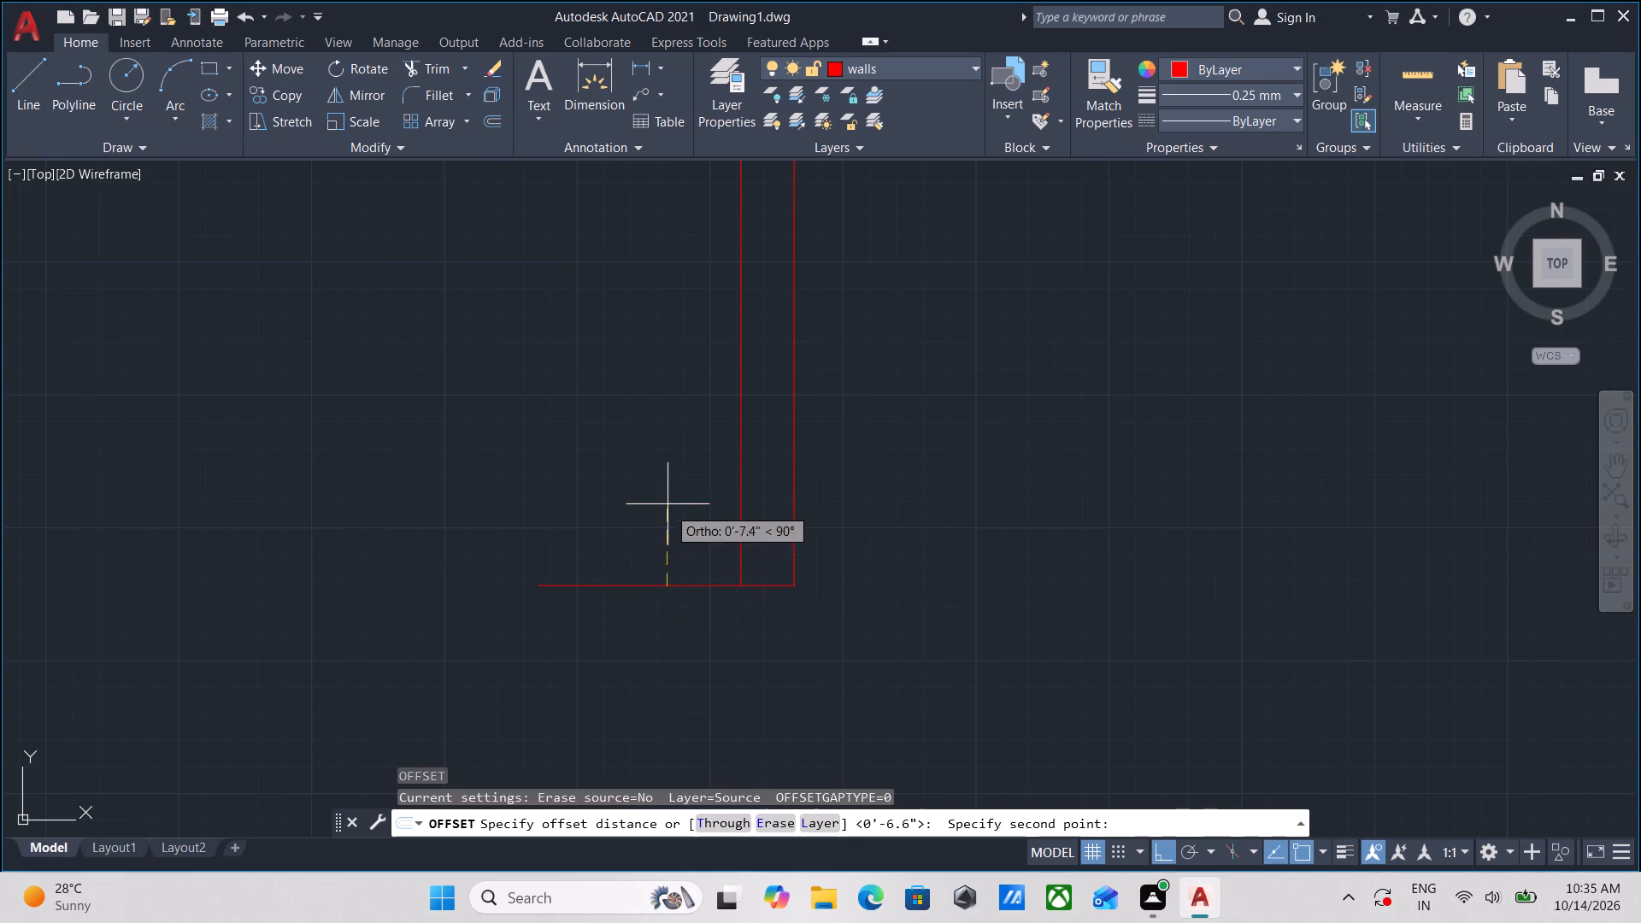
{"action": "left_click", "coordinate": [668, 504]}
{"action": "key", "text": "5"}
{"action": "key", "text": "Return"}
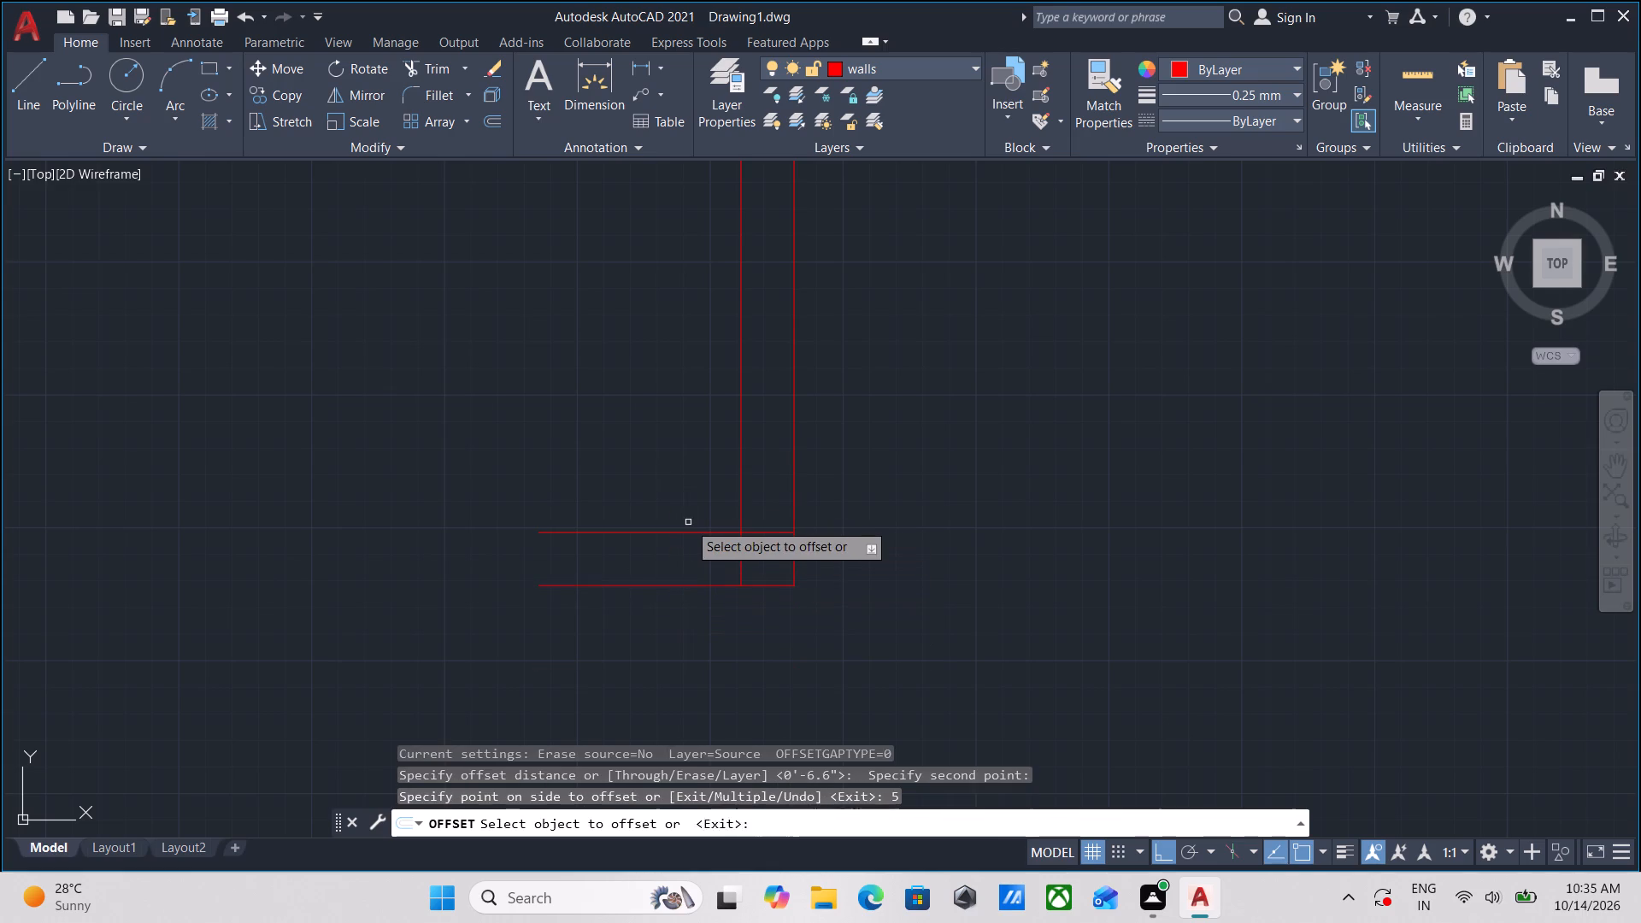
{"action": "scroll", "coordinate": [688, 522], "scroll_direction": "down", "scroll_amount": 2}
{"action": "key", "text": "Escape"}
Close the west end of the lower apartment's return wall with a vertical line joining its two faces.
{"action": "scroll", "coordinate": [663, 495], "scroll_direction": "up", "scroll_amount": 2}
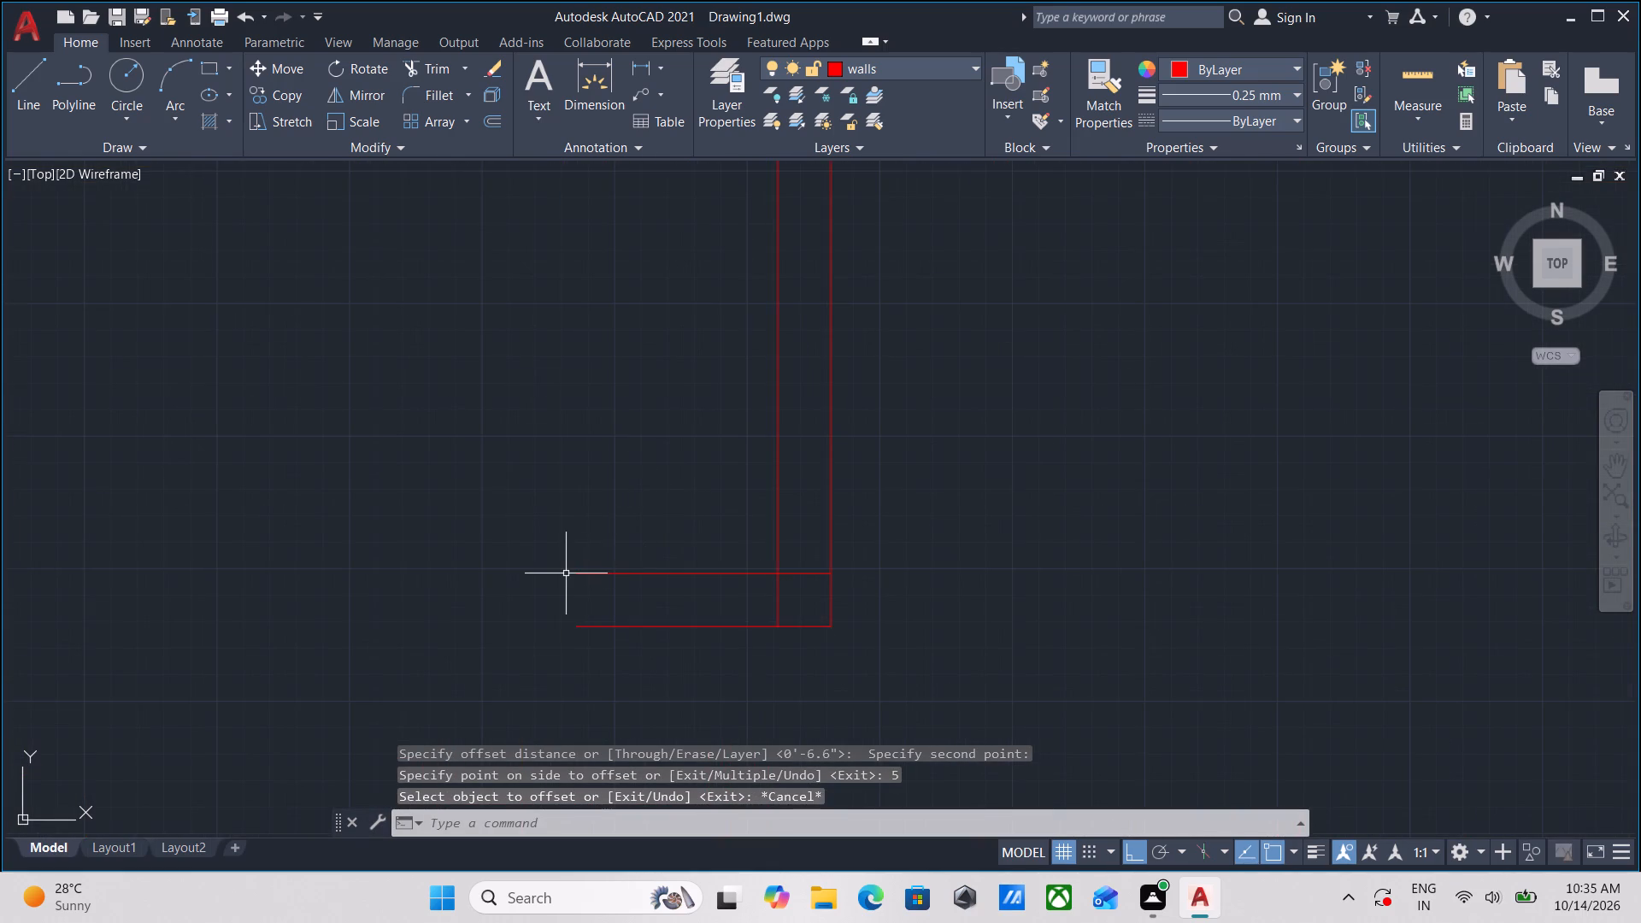
{"action": "key", "text": "l"}
{"action": "key", "text": "Escape"}
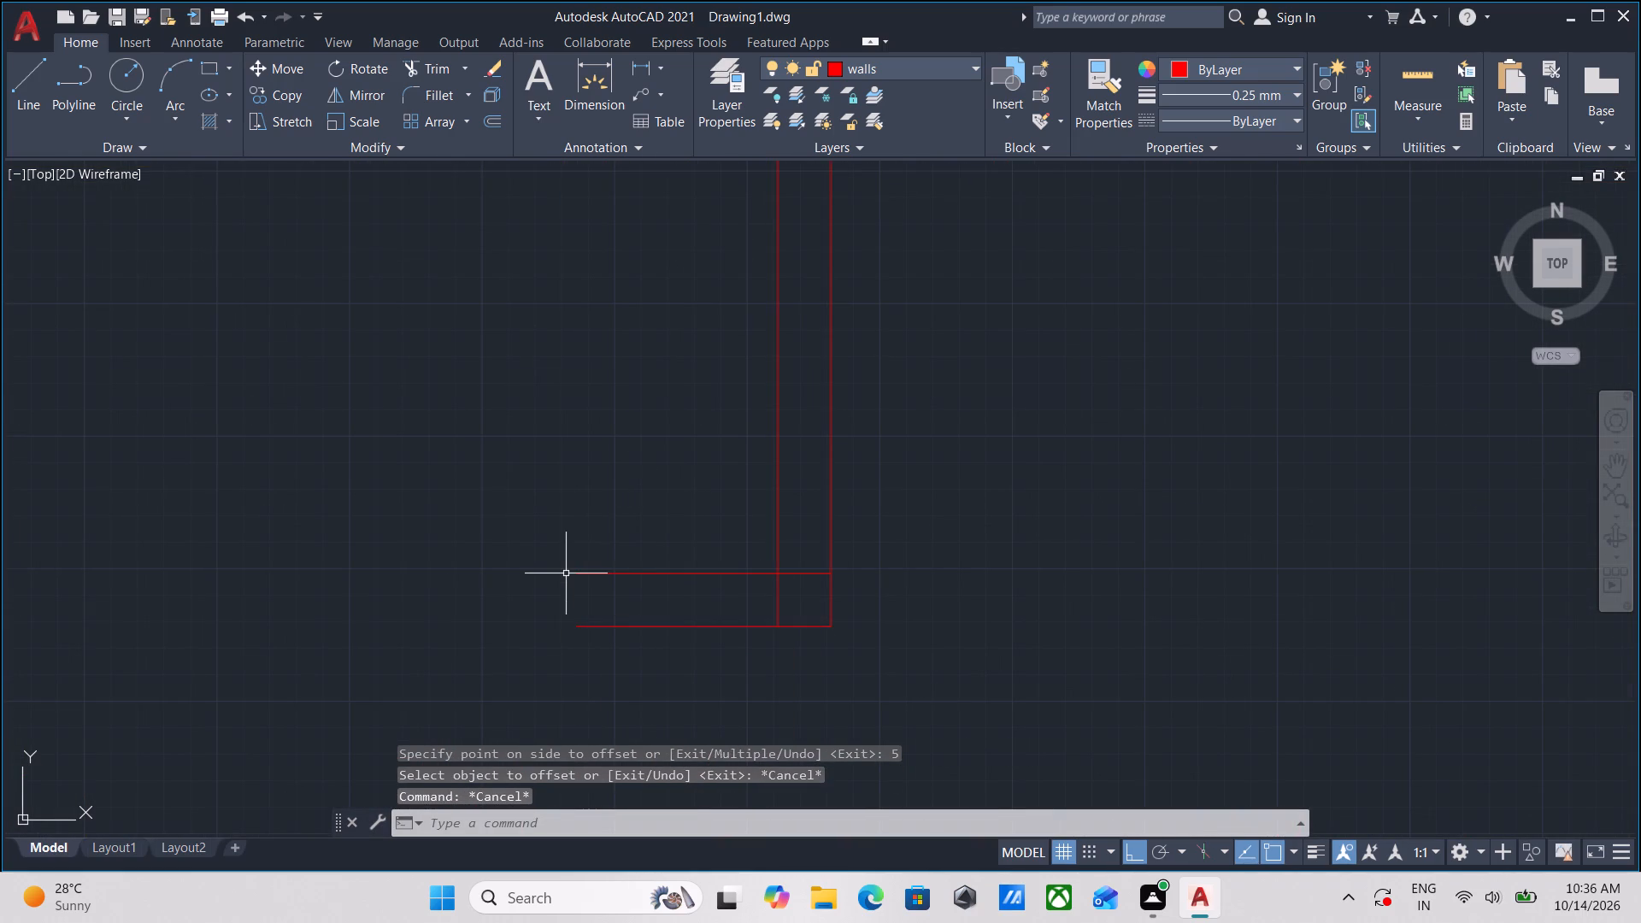
{"action": "scroll", "coordinate": [648, 638], "scroll_direction": "up", "scroll_amount": 2}
{"action": "middle_click_drag", "start_coordinate": [615, 606], "coordinate": [688, 620]}
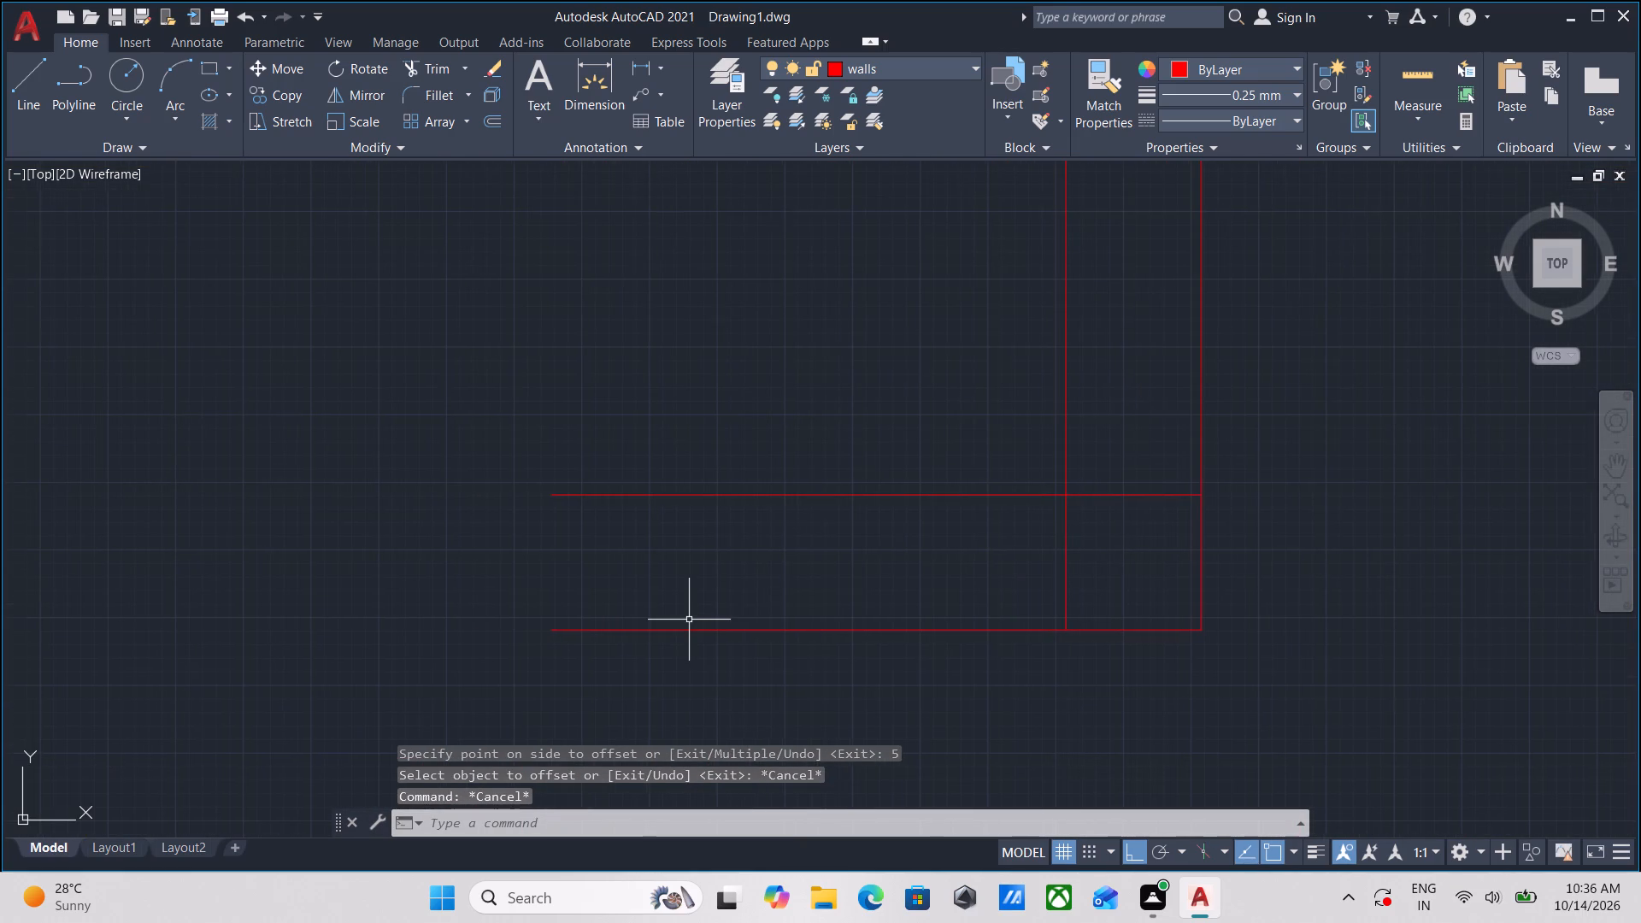
{"action": "key", "text": "l"}
{"action": "key", "text": "Return"}
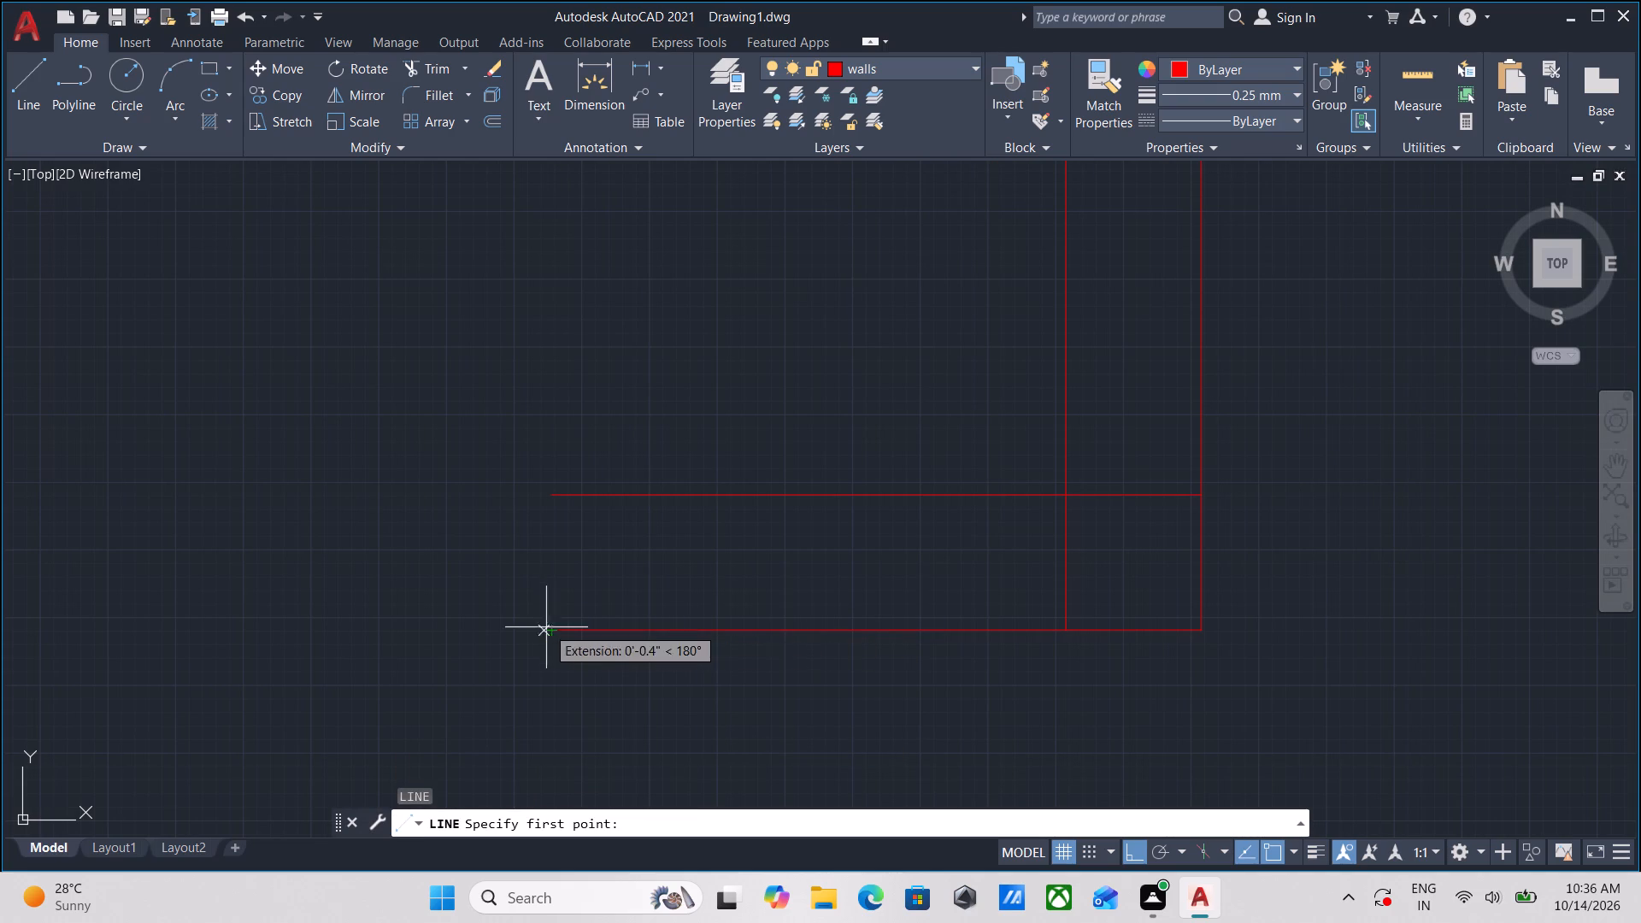
{"action": "left_click", "coordinate": [545, 631]}
{"action": "left_click", "coordinate": [552, 494]}
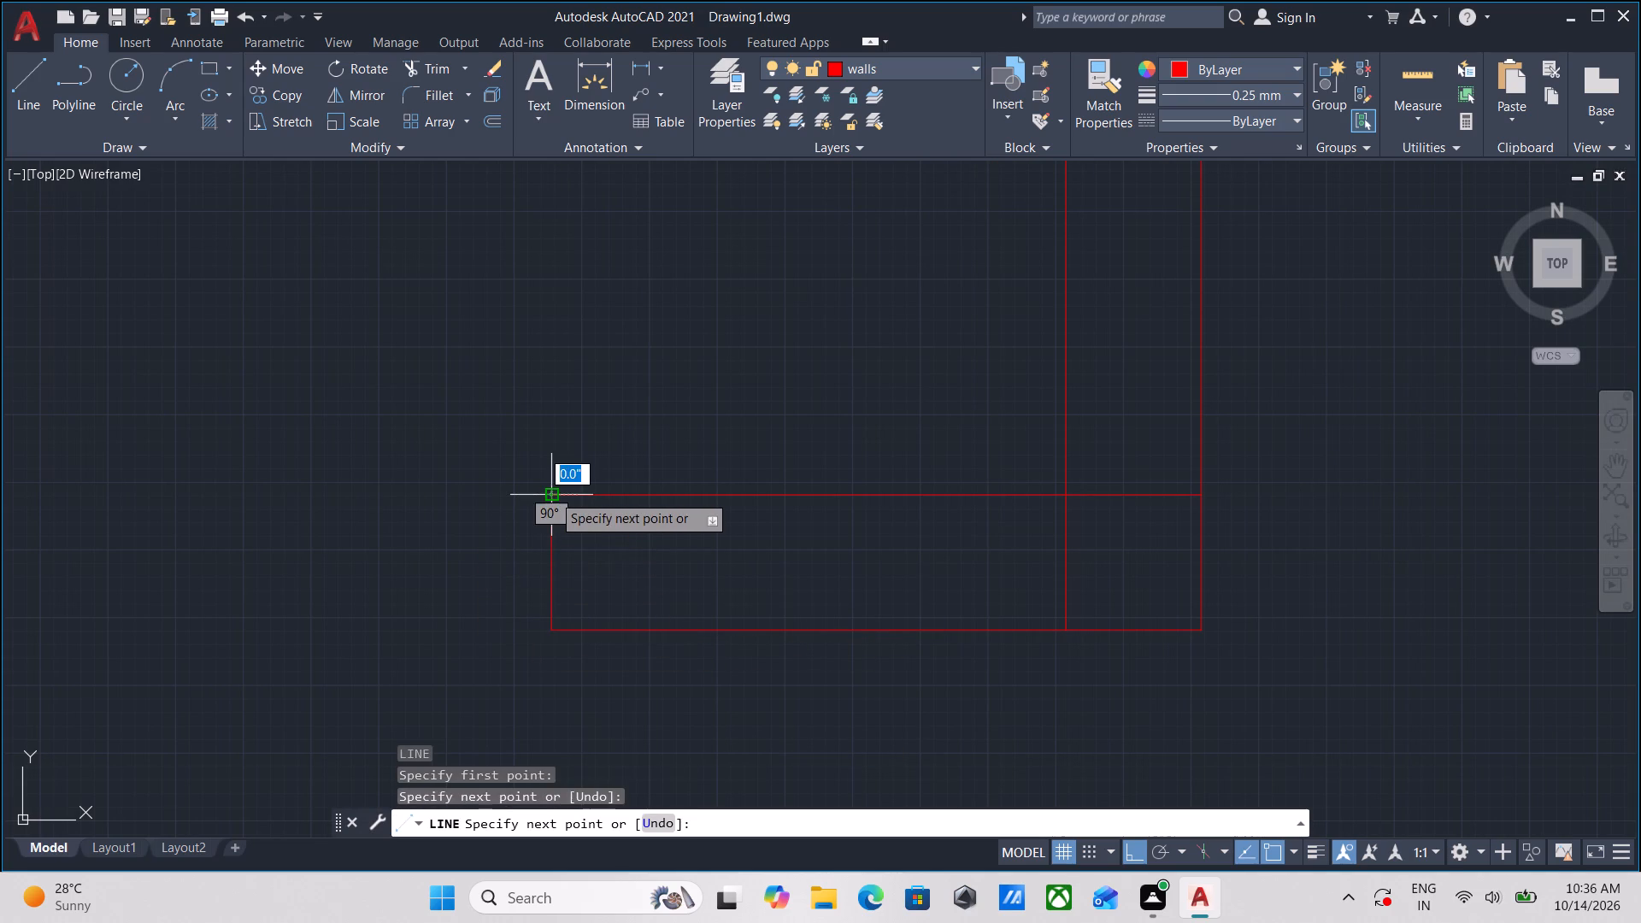
{"action": "key", "text": "Escape"}
Trim the overlapping lines where the return wall meets the east wall, leaving a clean L-shaped corner.
{"action": "scroll", "coordinate": [771, 546], "scroll_direction": "down", "scroll_amount": 2}
{"action": "middle_click_drag", "start_coordinate": [779, 546], "coordinate": [622, 579]}
{"action": "scroll", "coordinate": [767, 573], "scroll_direction": "up", "scroll_amount": 1}
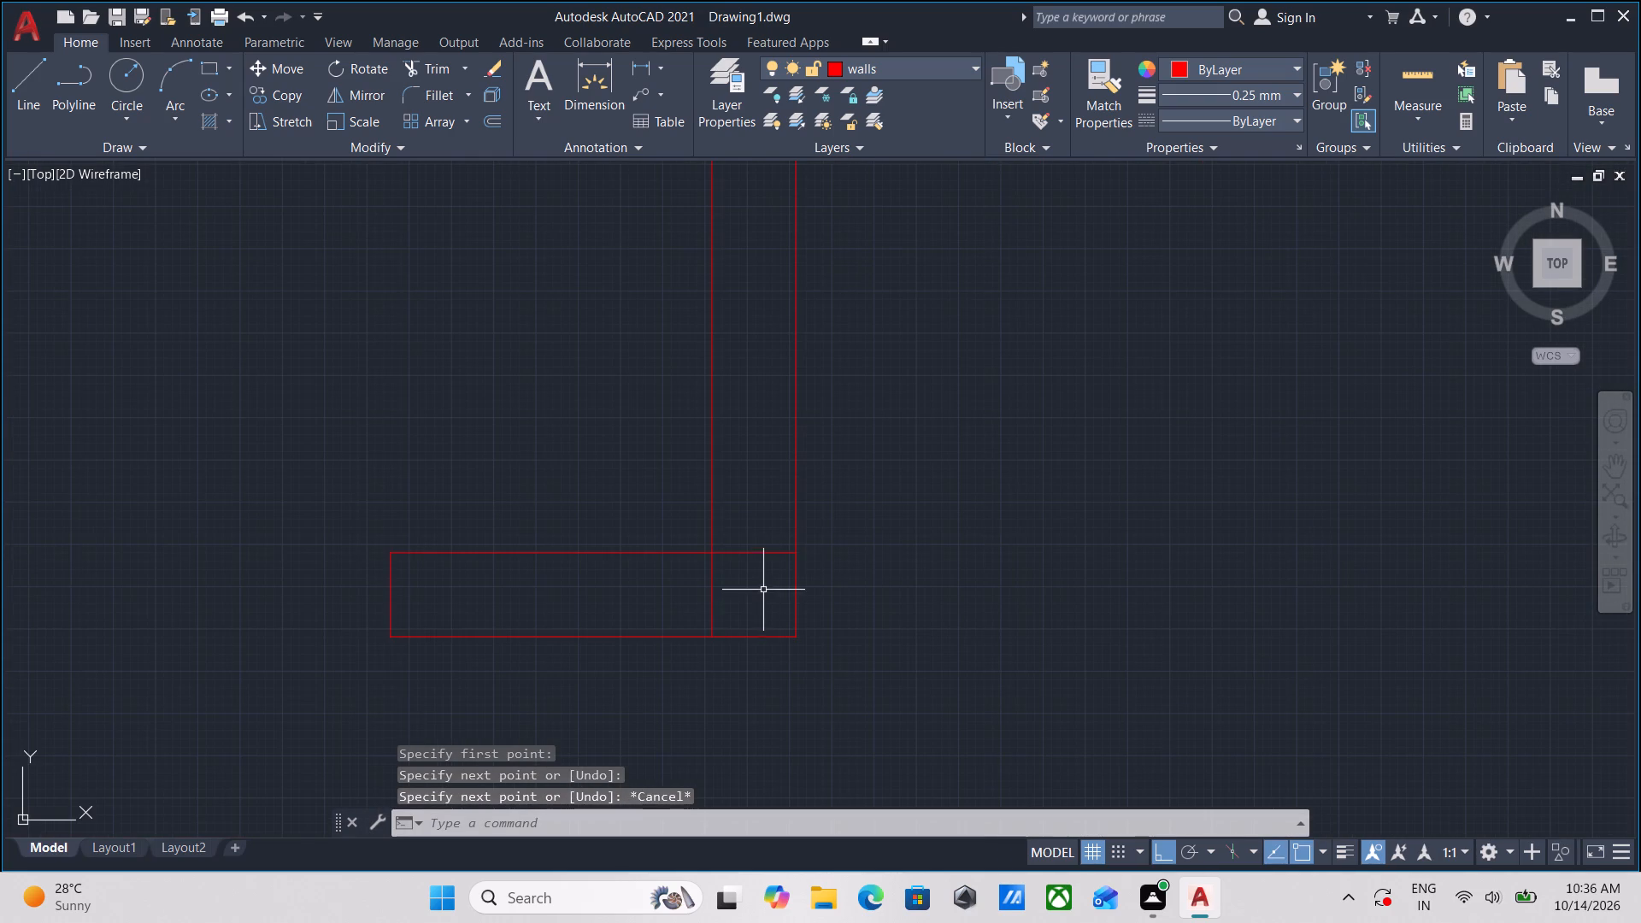
{"action": "type", "text": "tr"}
{"action": "key", "text": "Return"}
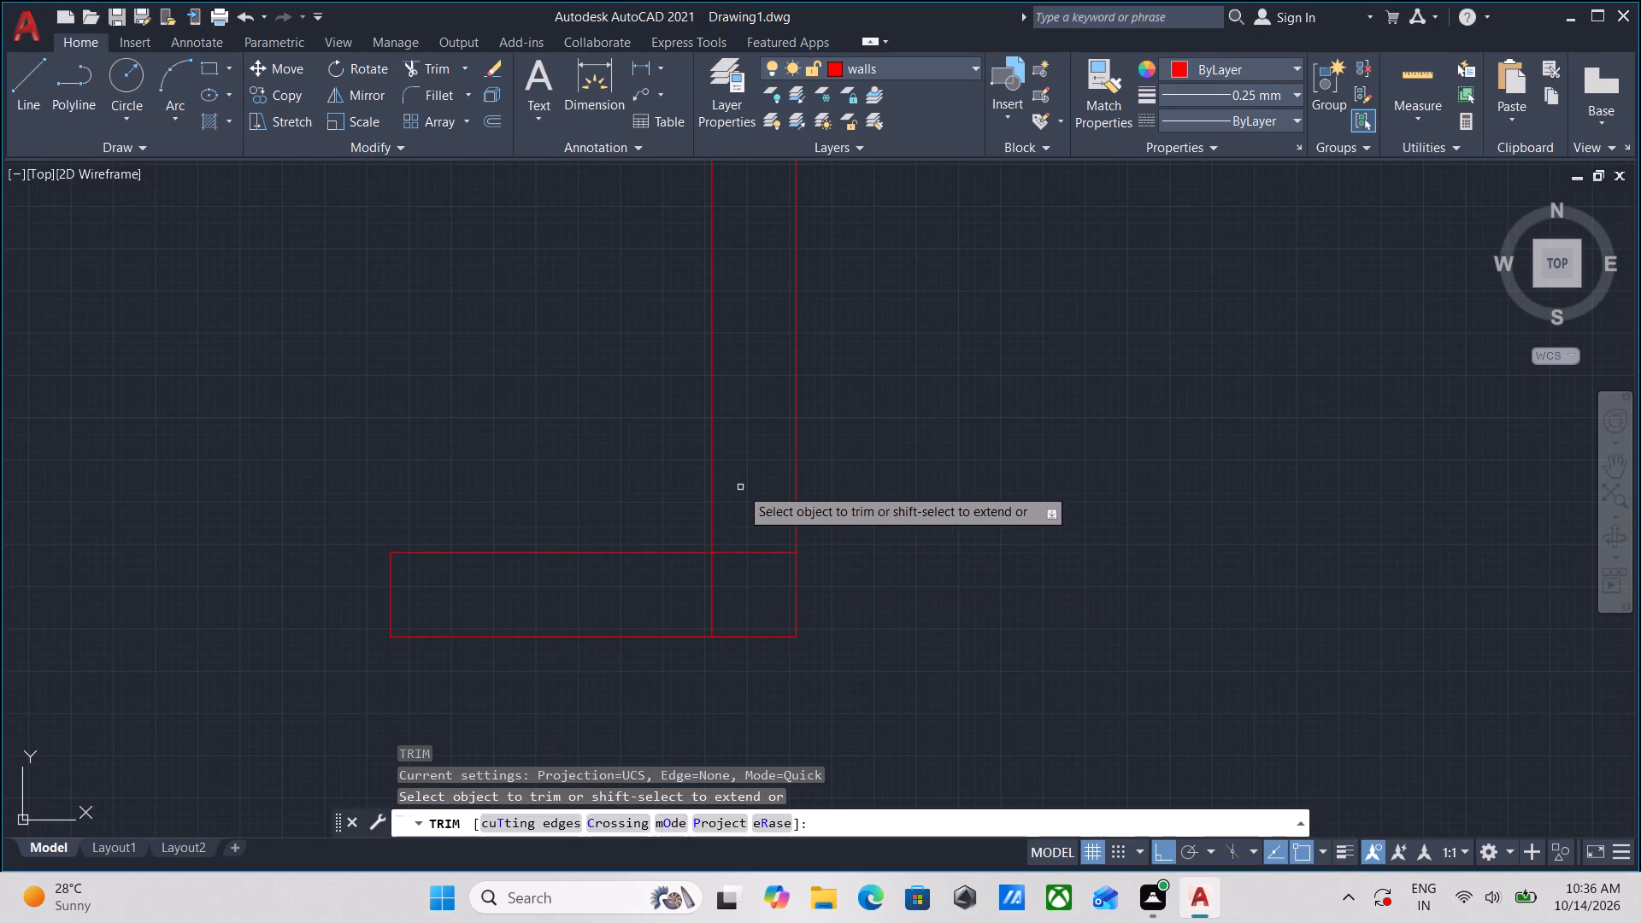
{"action": "left_click", "coordinate": [740, 487]}
{"action": "left_click", "coordinate": [756, 579]}
{"action": "left_click", "coordinate": [738, 591]}
{"action": "left_click", "coordinate": [670, 595]}
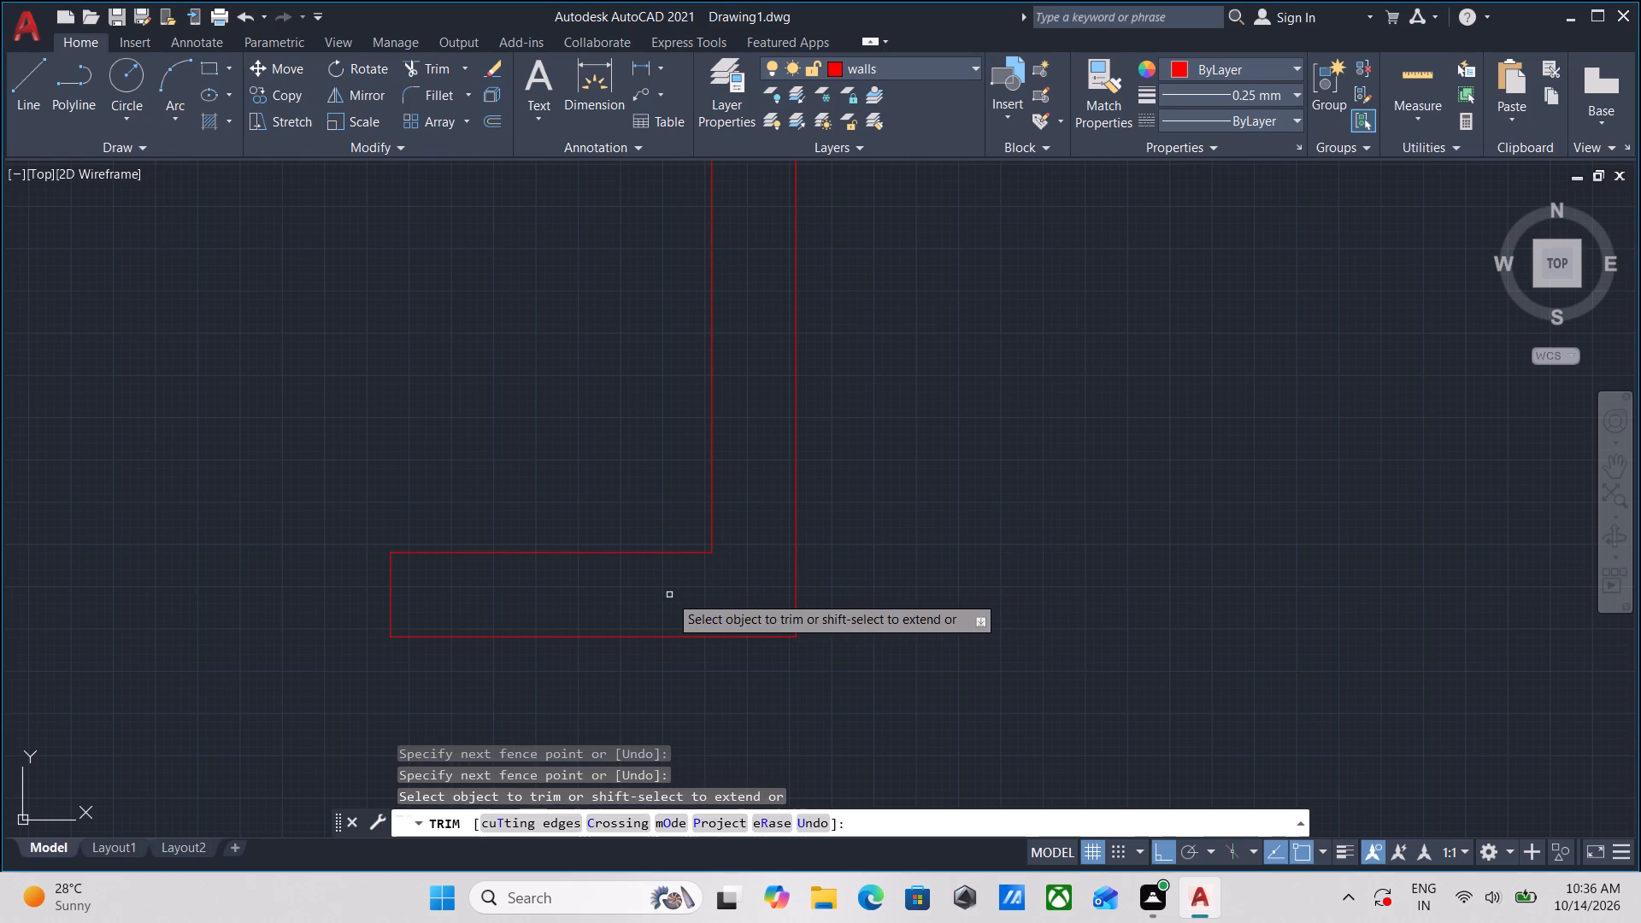
{"action": "key", "text": "Escape"}
Examine the whole floor plan, comparing the walls and door openings of the upper and lower apartments.
{"action": "scroll", "coordinate": [663, 595], "scroll_direction": "down", "scroll_amount": 5}
{"action": "middle_click_drag", "start_coordinate": [815, 505], "coordinate": [826, 574]}
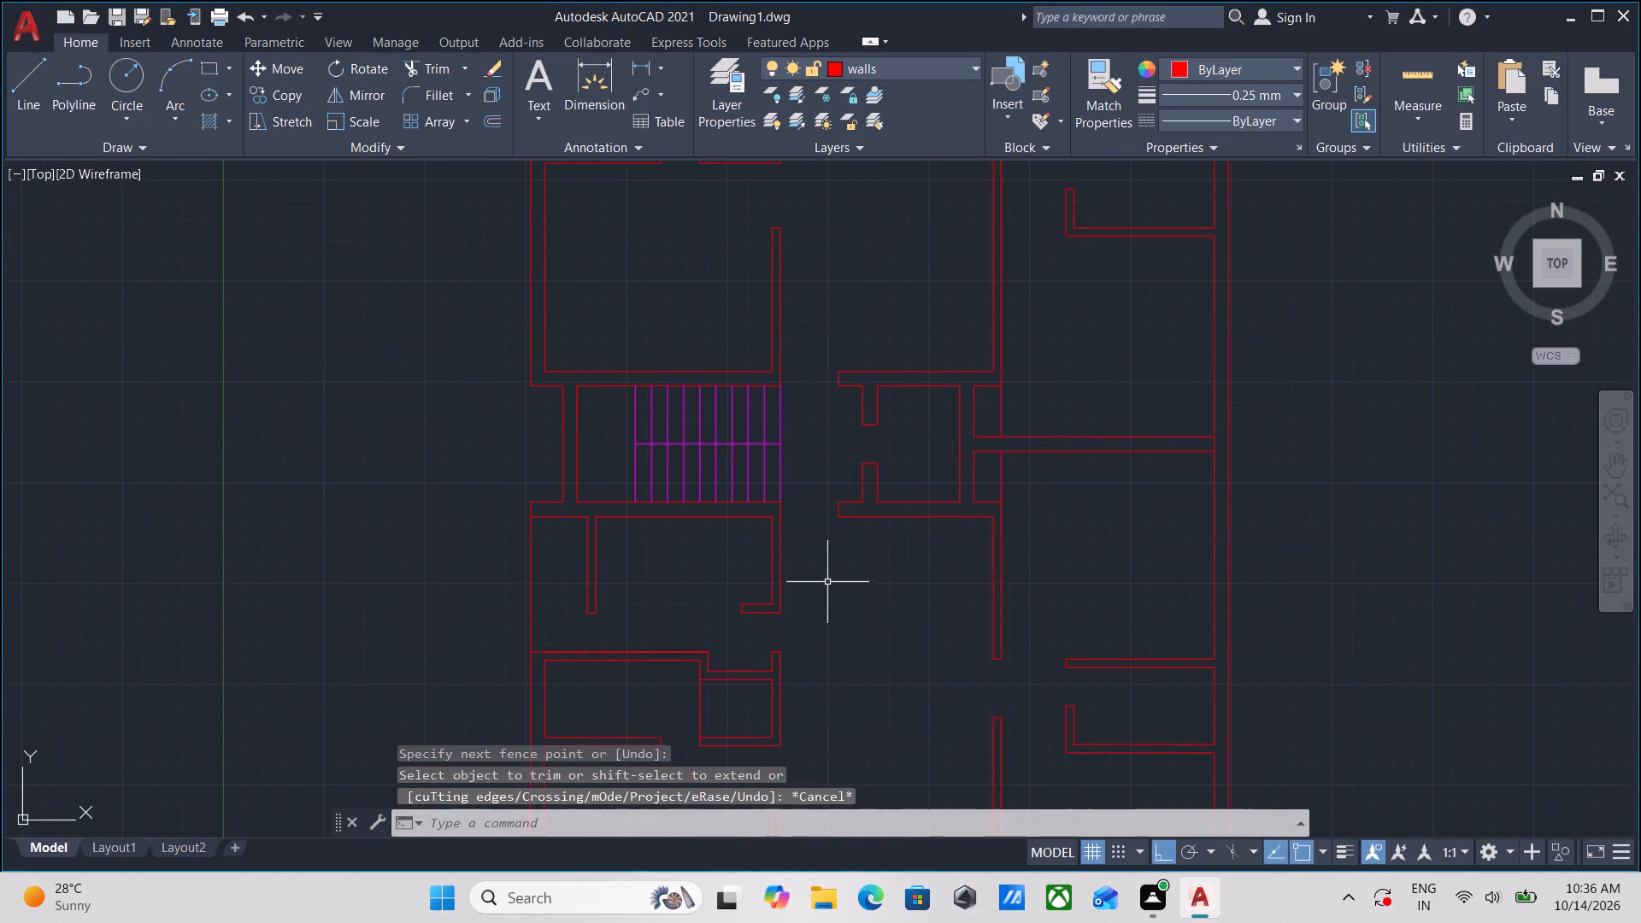
{"action": "scroll", "coordinate": [829, 587], "scroll_direction": "down", "scroll_amount": 1}
{"action": "scroll", "coordinate": [816, 619], "scroll_direction": "up", "scroll_amount": 2}
{"action": "scroll", "coordinate": [822, 608], "scroll_direction": "down", "scroll_amount": 1}
{"action": "middle_click_drag", "start_coordinate": [828, 599], "coordinate": [837, 585]}
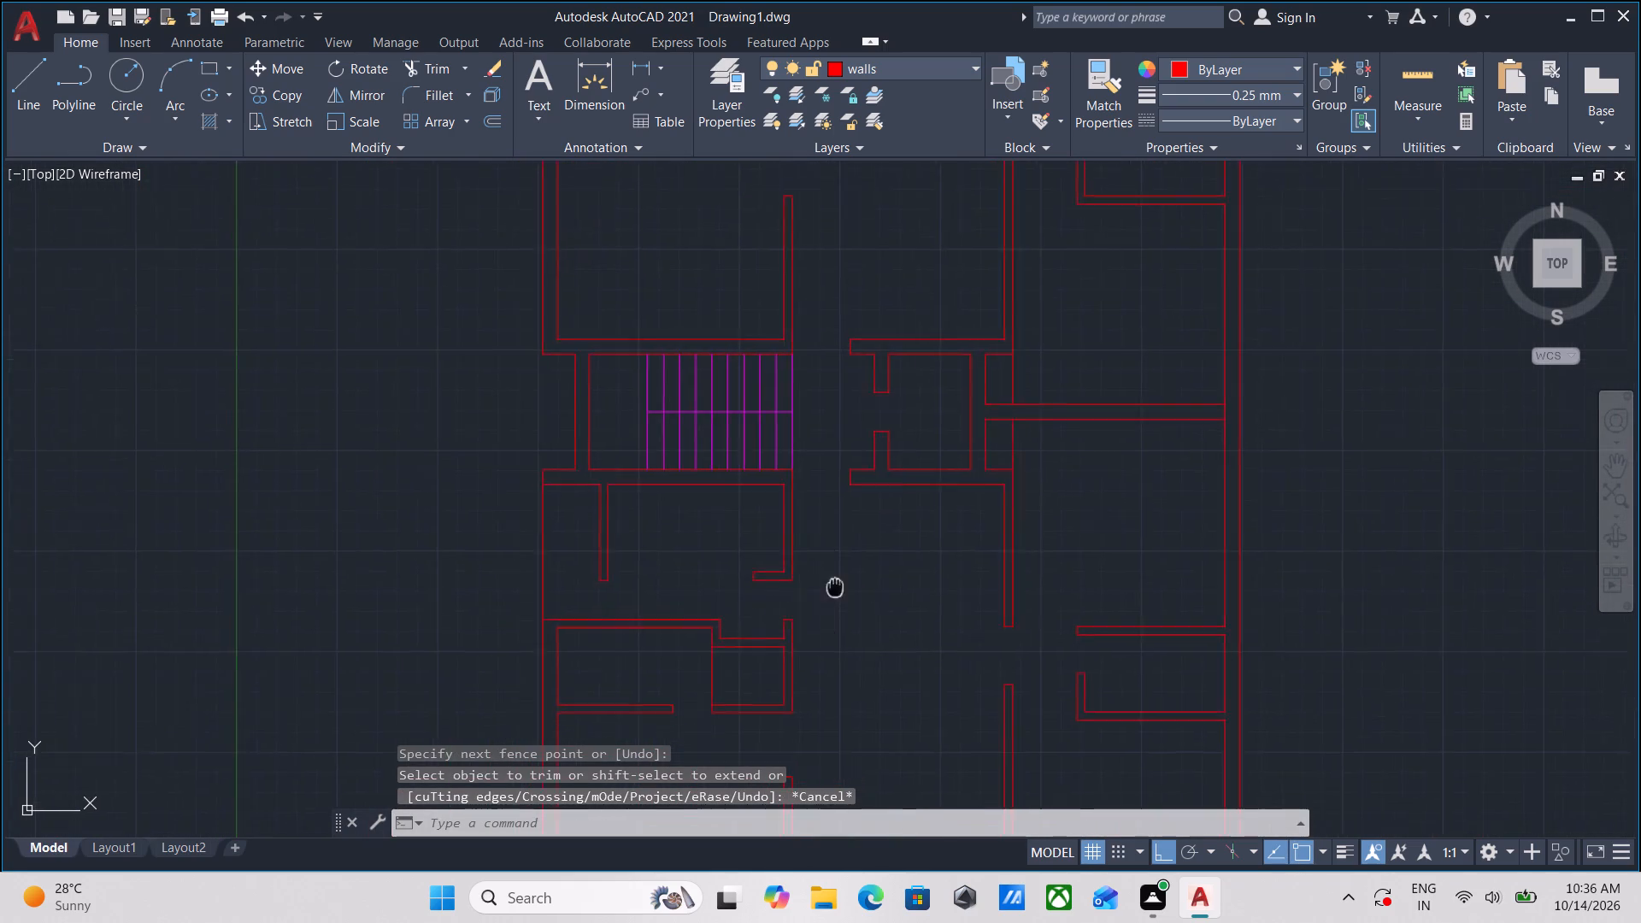
{"action": "middle_click_drag", "start_coordinate": [837, 585], "coordinate": [868, 549]}
{"action": "scroll", "coordinate": [903, 598], "scroll_direction": "down", "scroll_amount": 1}
{"action": "middle_click_drag", "start_coordinate": [903, 598], "coordinate": [837, 680]}
{"action": "middle_click_drag", "start_coordinate": [875, 385], "coordinate": [746, 447]}
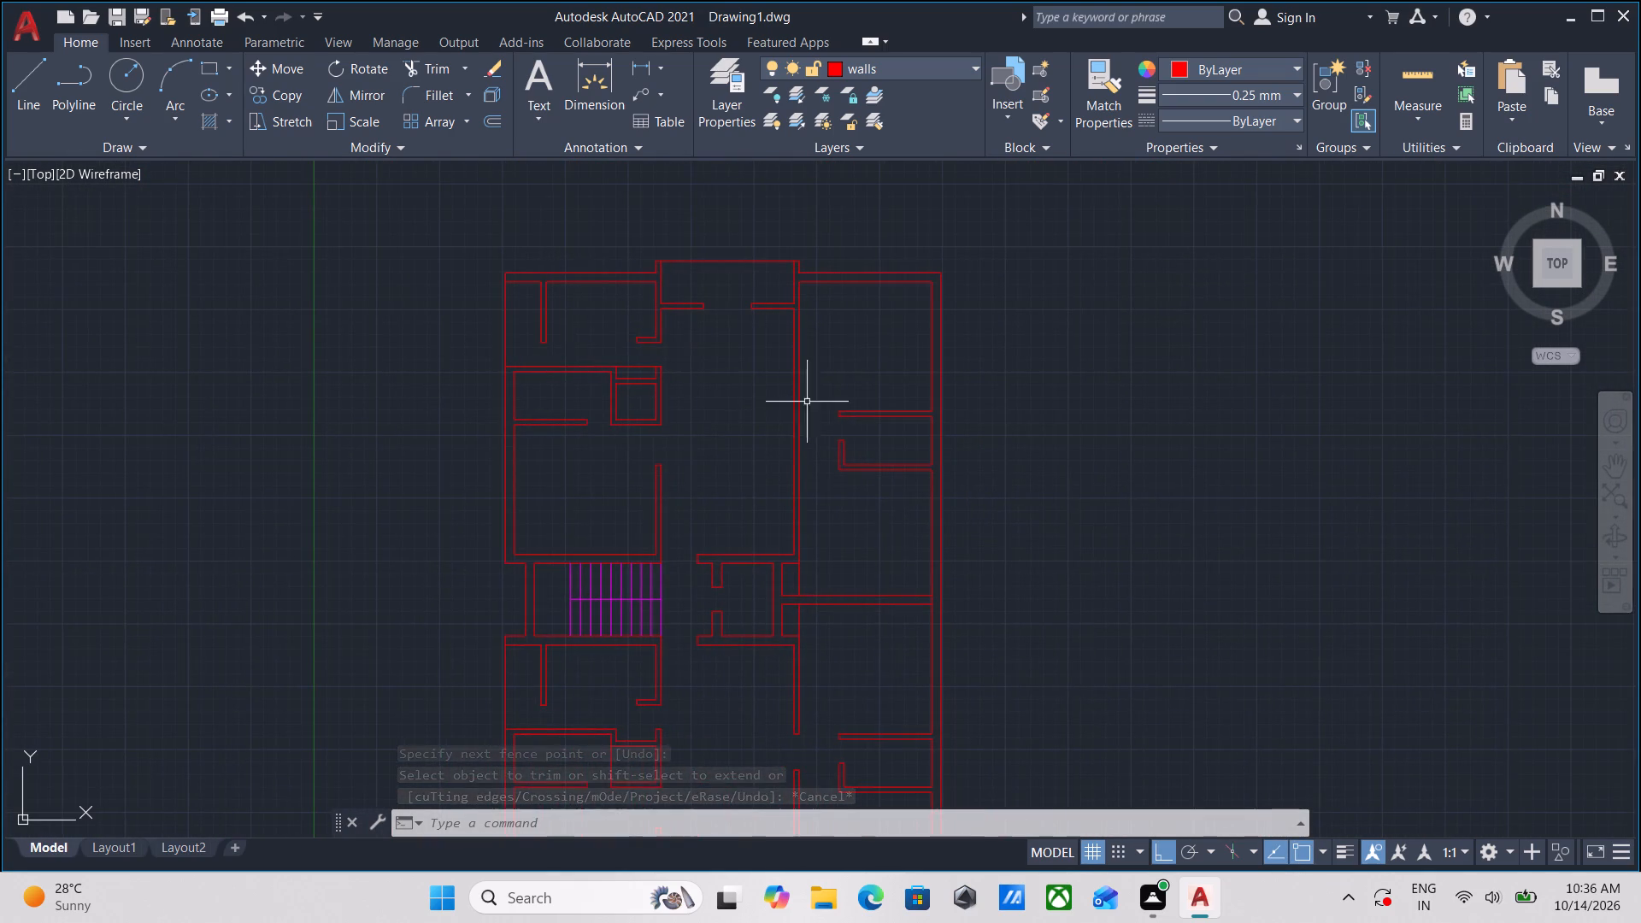
{"action": "middle_click_drag", "start_coordinate": [860, 311], "coordinate": [868, 285]}
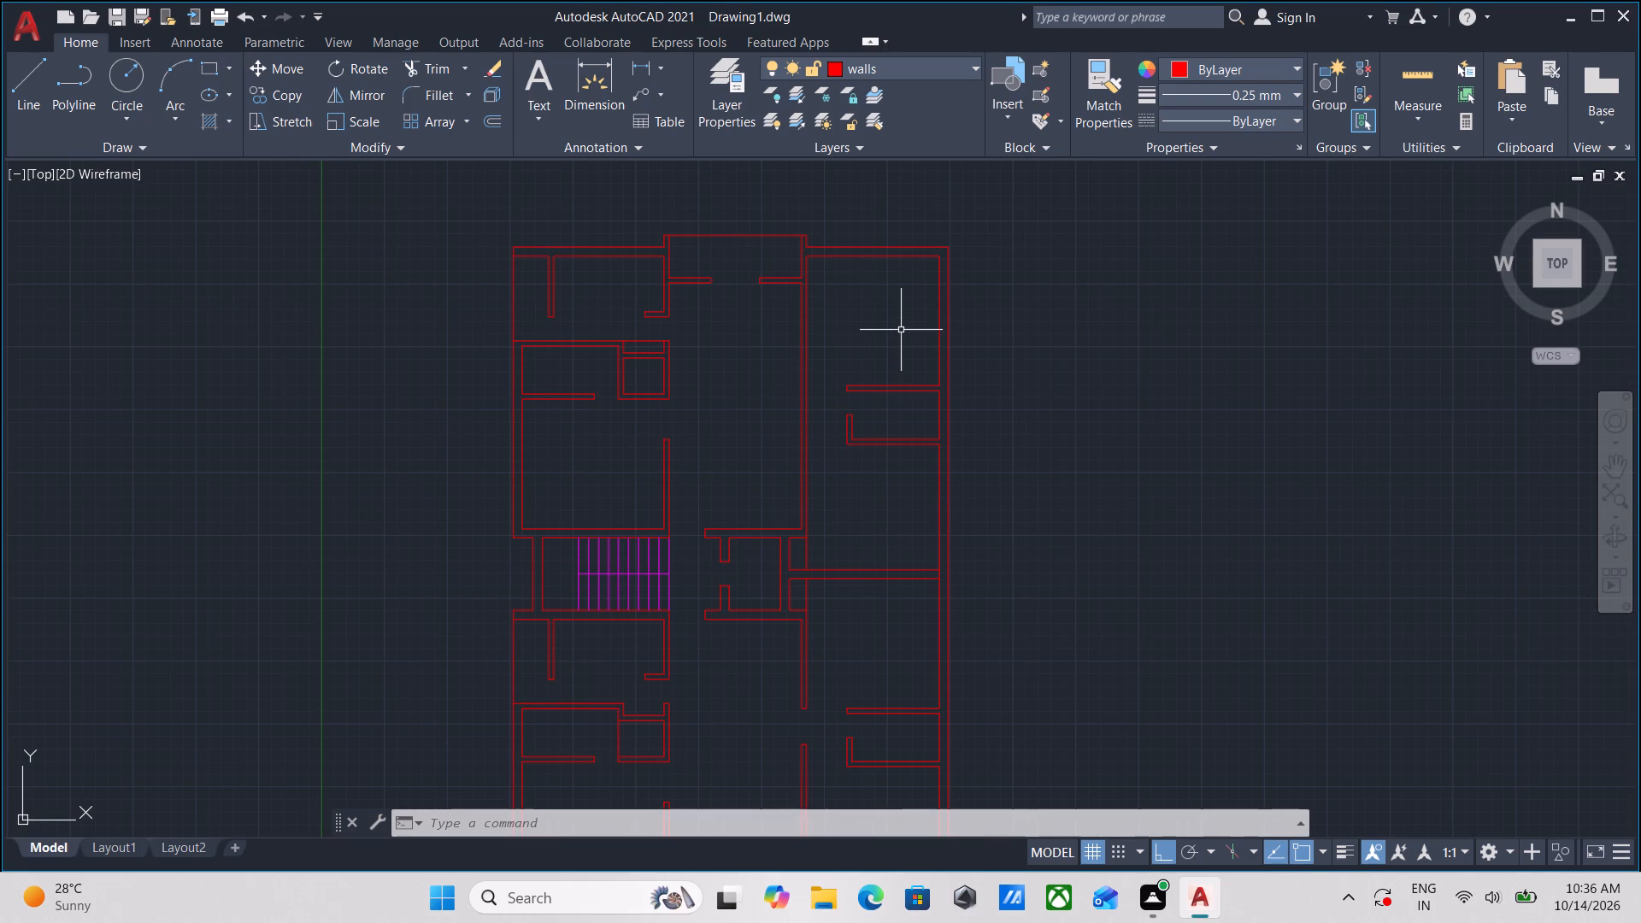
{"action": "middle_click_drag", "start_coordinate": [873, 318], "coordinate": [871, 242]}
{"action": "middle_click_drag", "start_coordinate": [874, 441], "coordinate": [872, 406]}
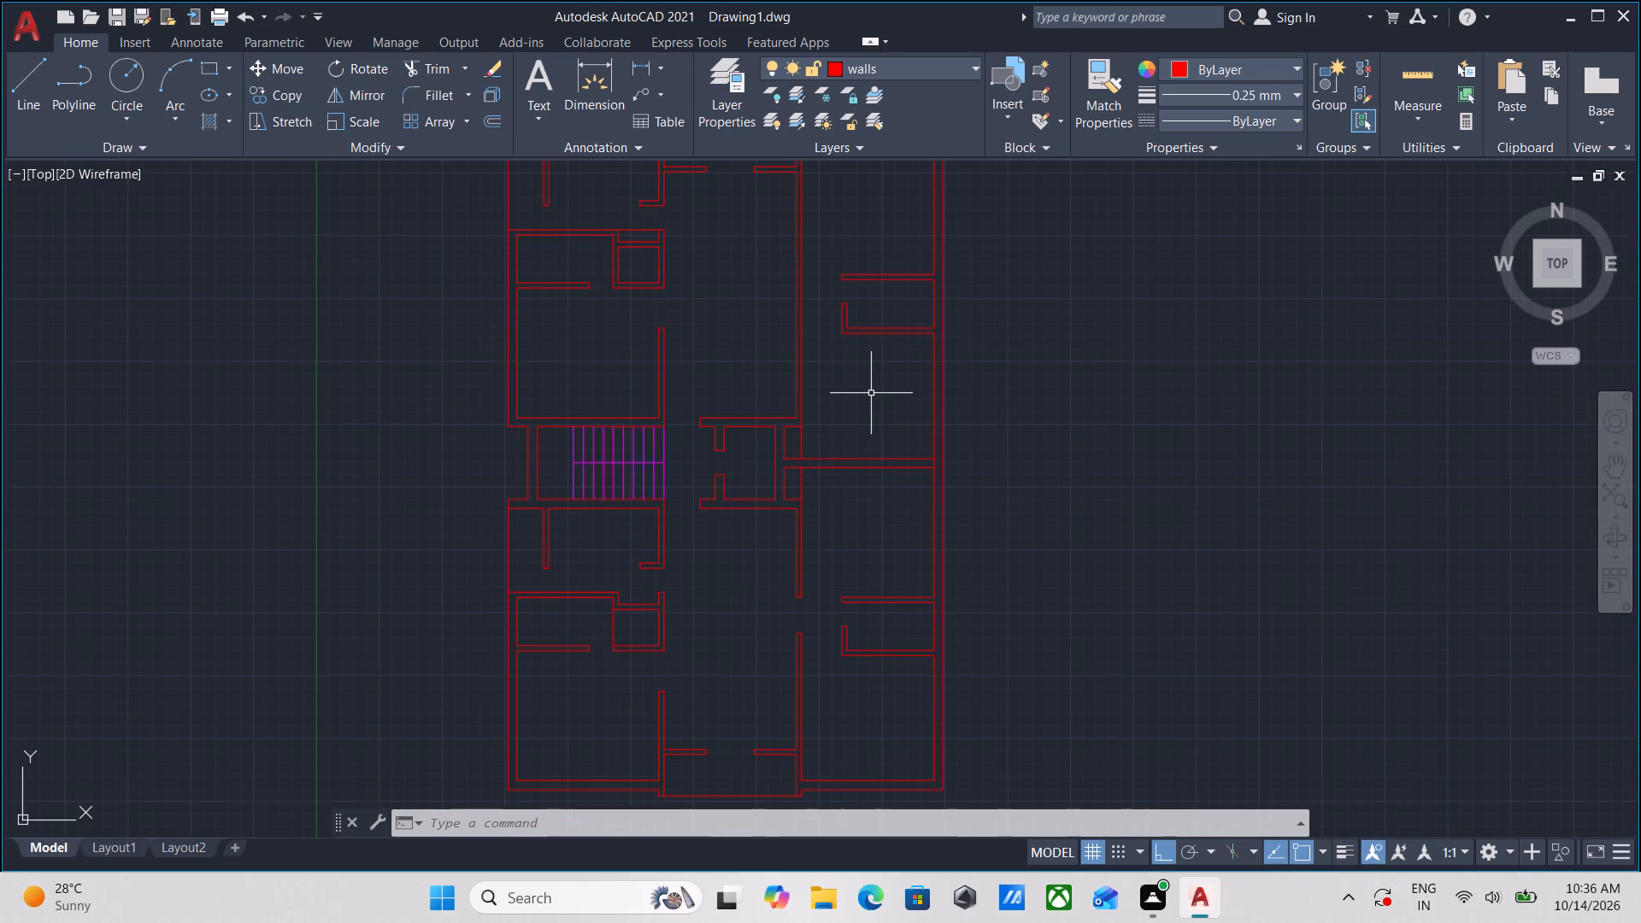
{"action": "middle_click_drag", "start_coordinate": [873, 392], "coordinate": [881, 465]}
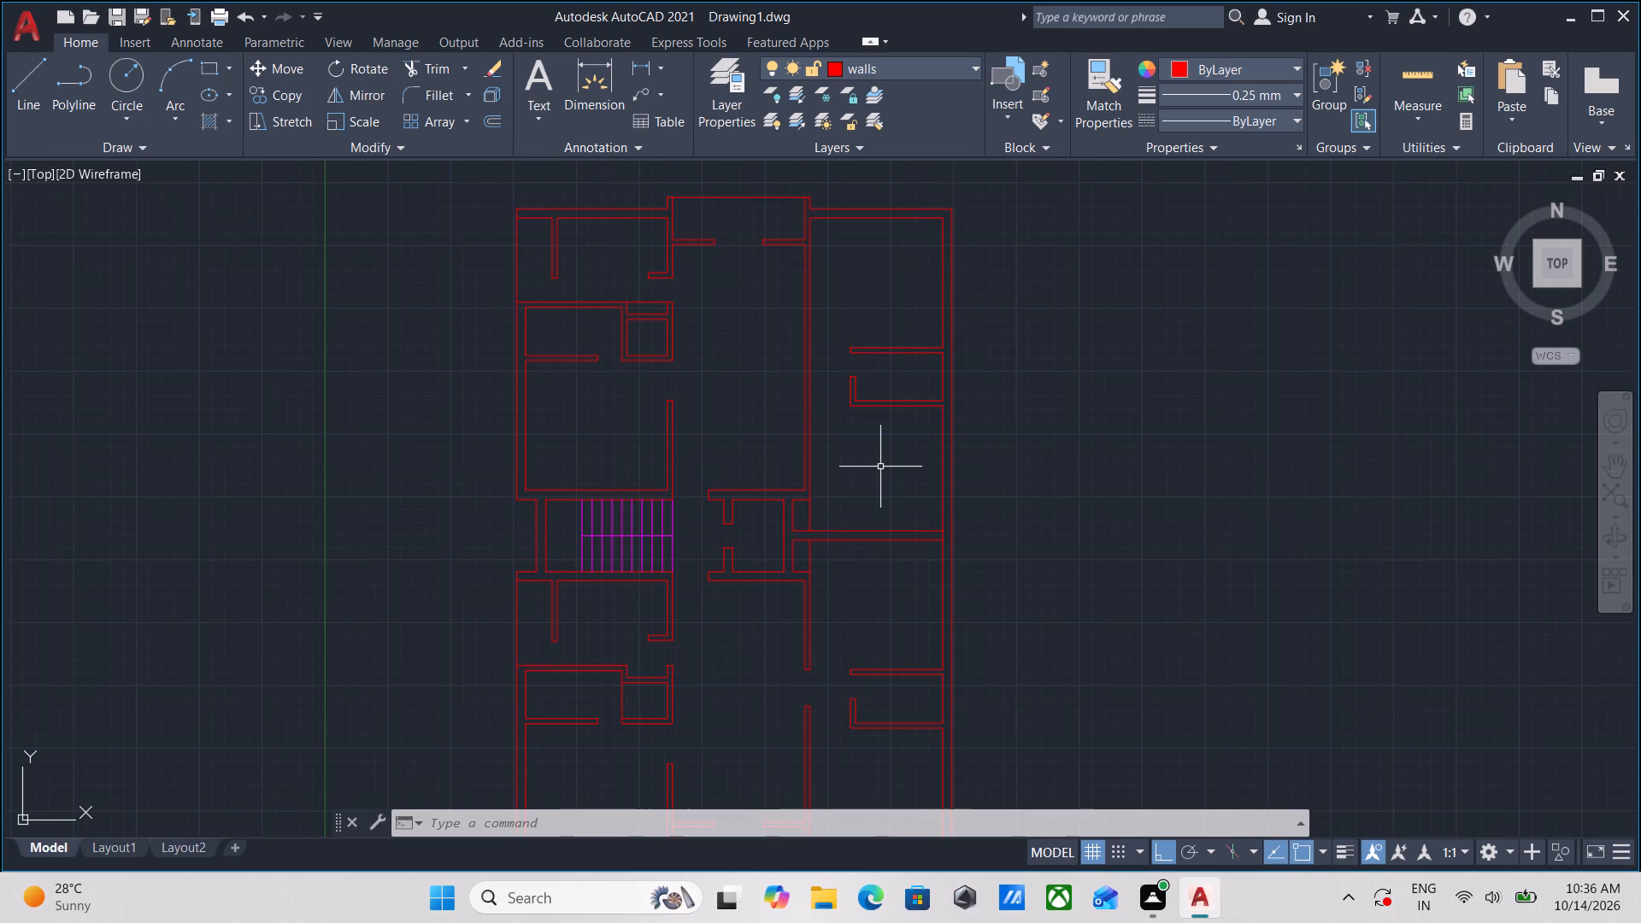
{"action": "middle_click_drag", "start_coordinate": [879, 467], "coordinate": [878, 577]}
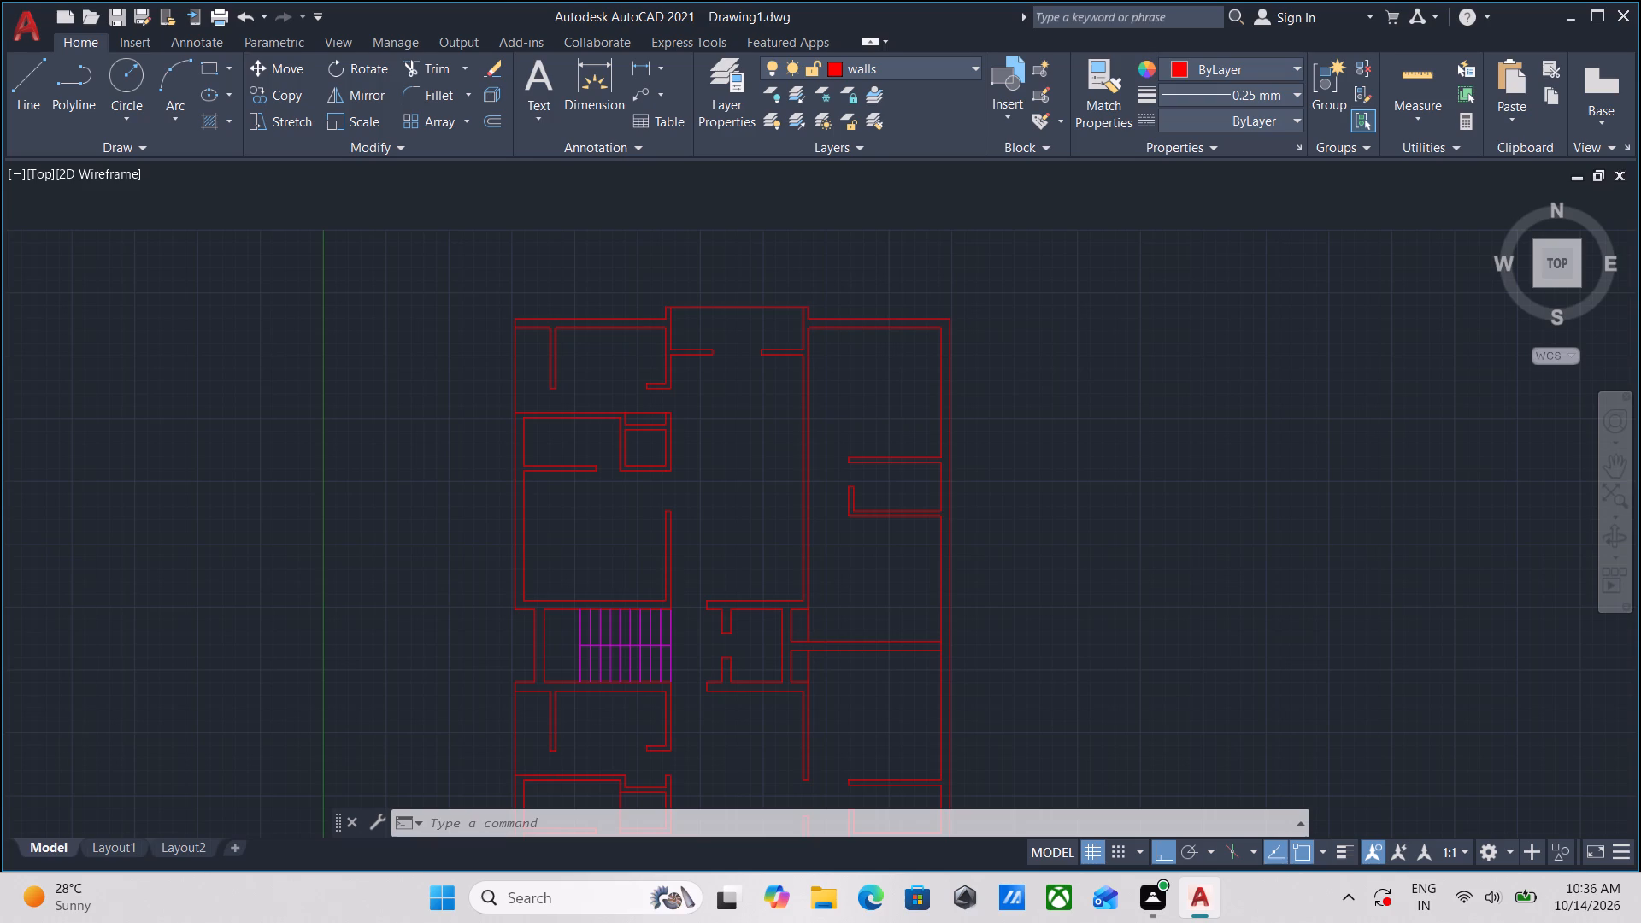
Draw a 5" horizontal line across the upper apartment's long wall beside the east rooms, level with the lower face of the small east room's bottom wall.
{"action": "scroll", "coordinate": [873, 568], "scroll_direction": "up", "scroll_amount": 3}
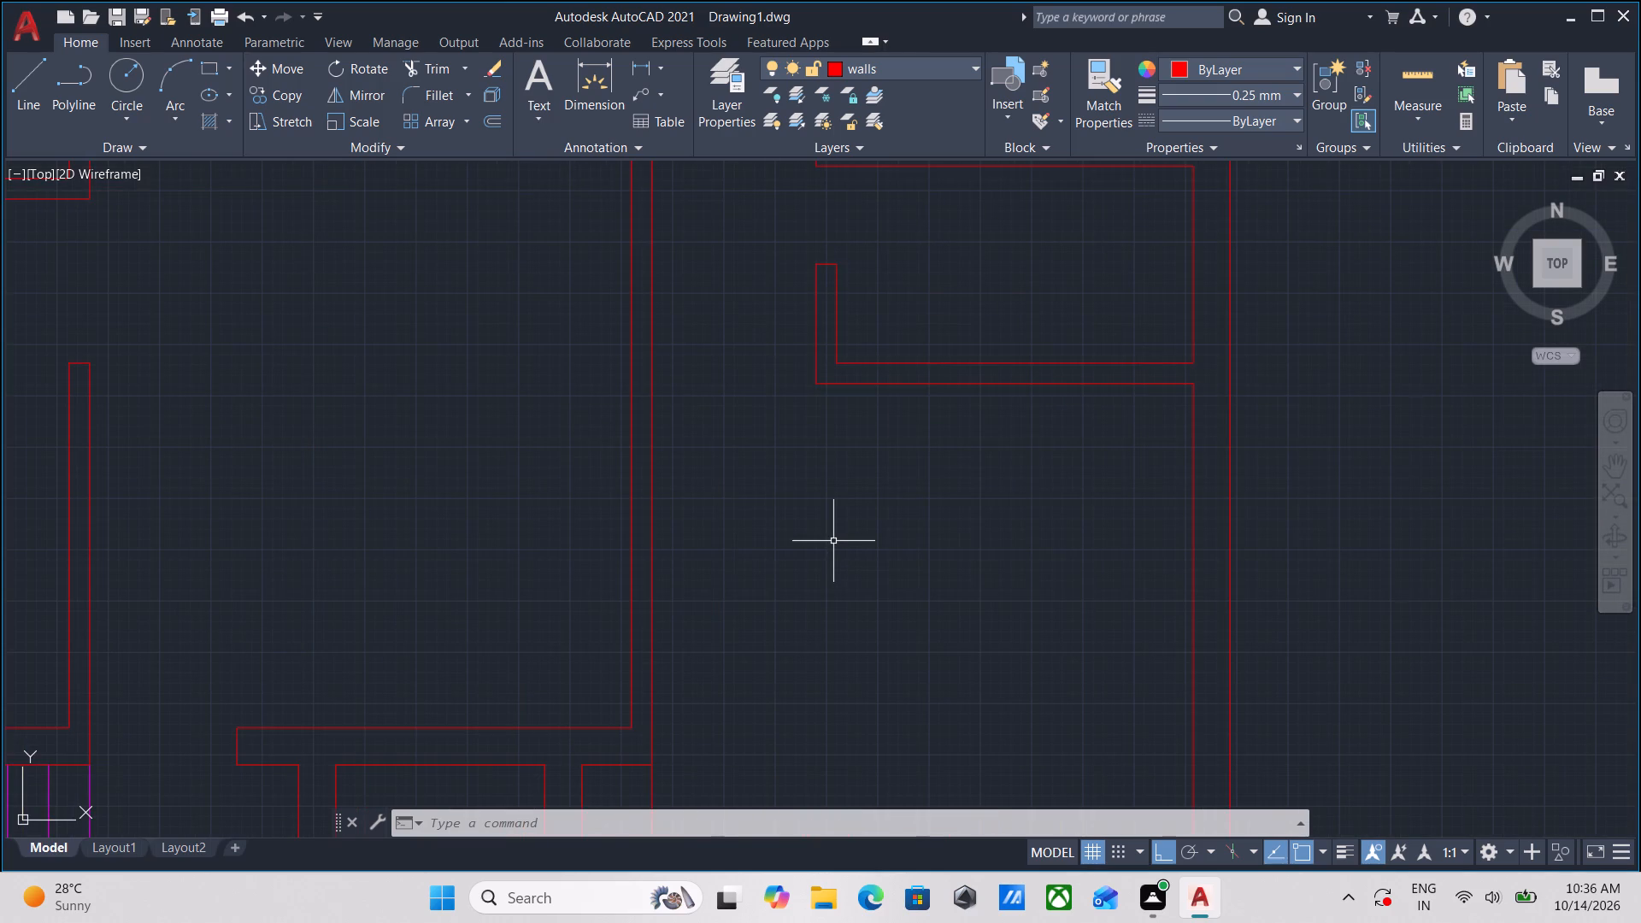
{"action": "key", "text": "l"}
{"action": "key", "text": "Return"}
{"action": "scroll", "coordinate": [833, 539], "scroll_direction": "down", "scroll_amount": 1}
{"action": "middle_click_drag", "start_coordinate": [837, 540], "coordinate": [1051, 622]}
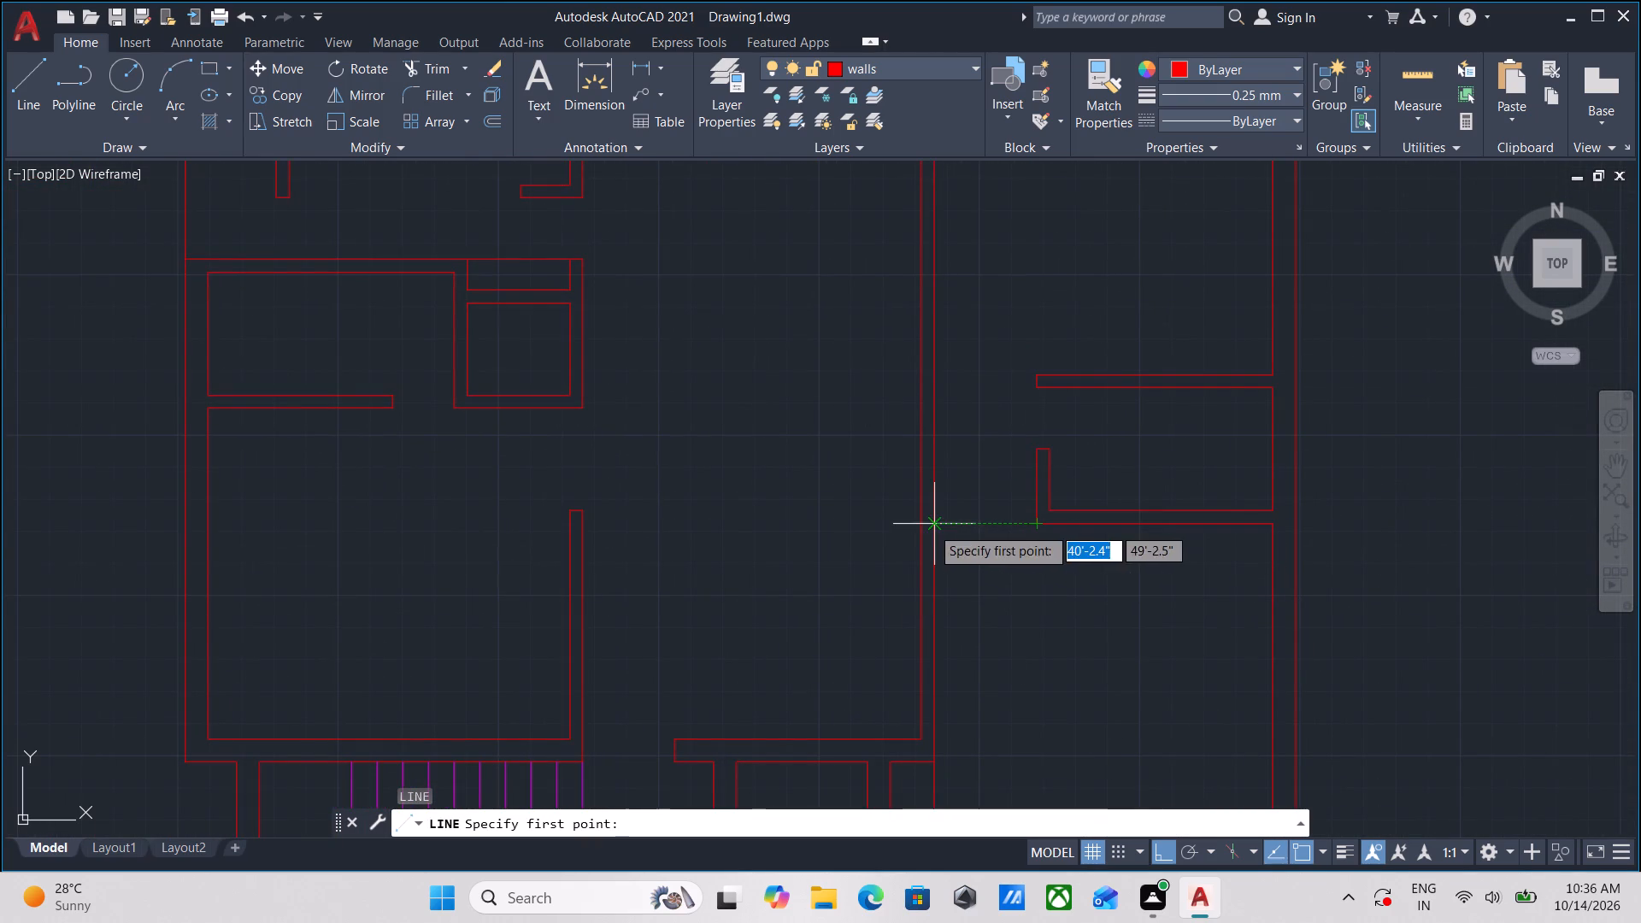
{"action": "scroll", "coordinate": [989, 557], "scroll_direction": "down", "scroll_amount": 2}
{"action": "scroll", "coordinate": [993, 546], "scroll_direction": "up", "scroll_amount": 3}
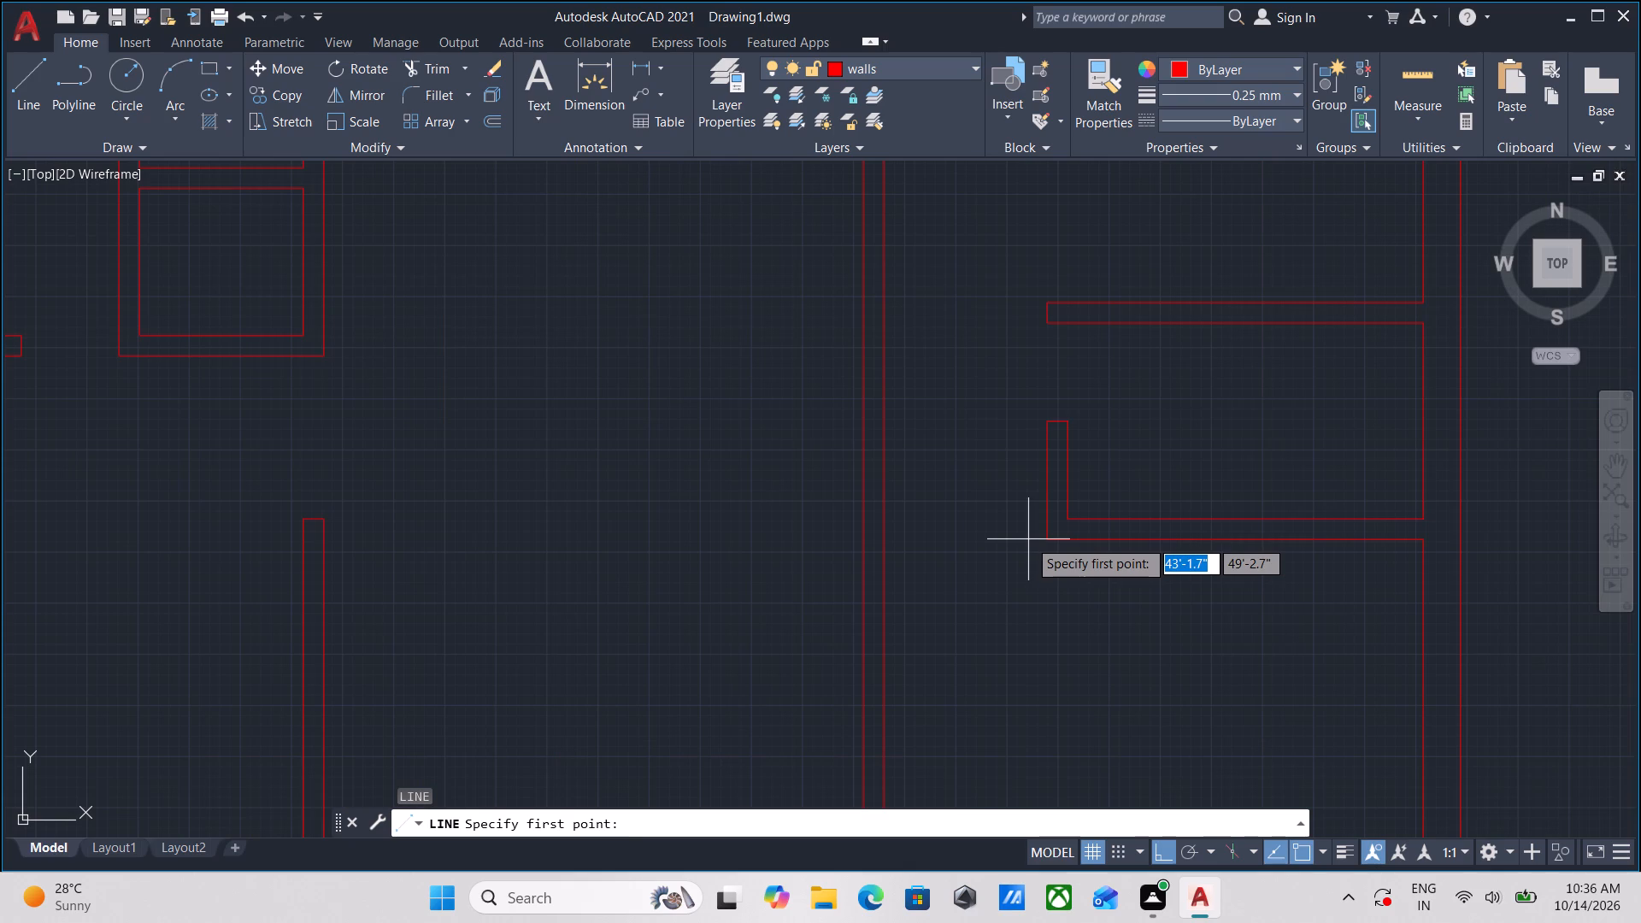
{"action": "key", "text": "l"}
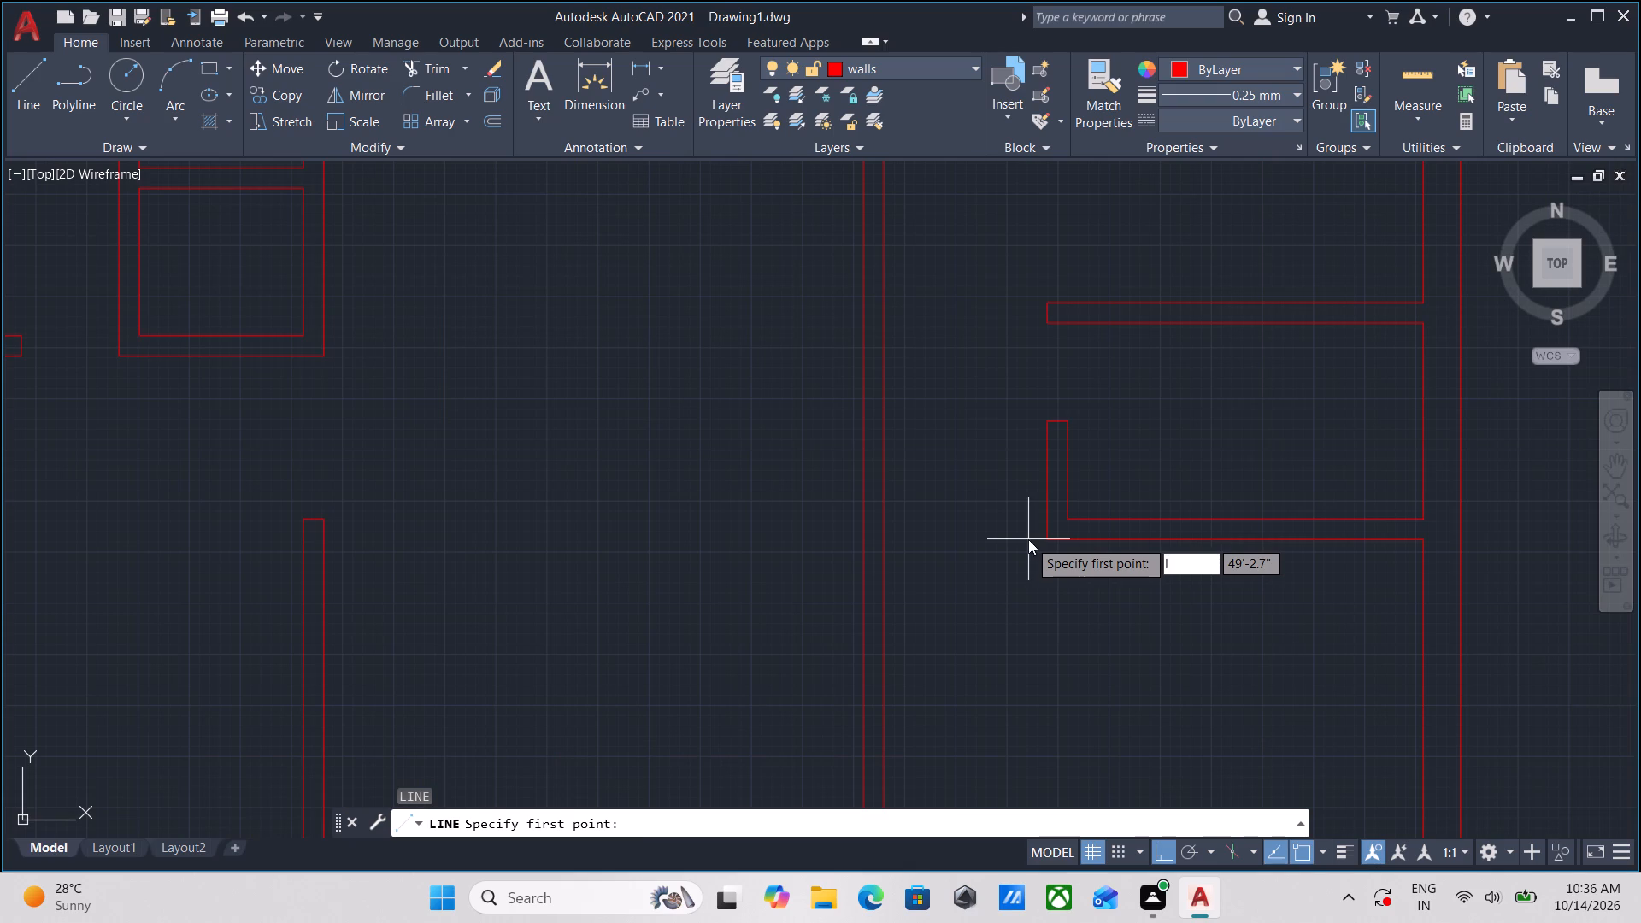
{"action": "key", "text": "Escape"}
{"action": "key", "text": "l"}
{"action": "key", "text": "Return"}
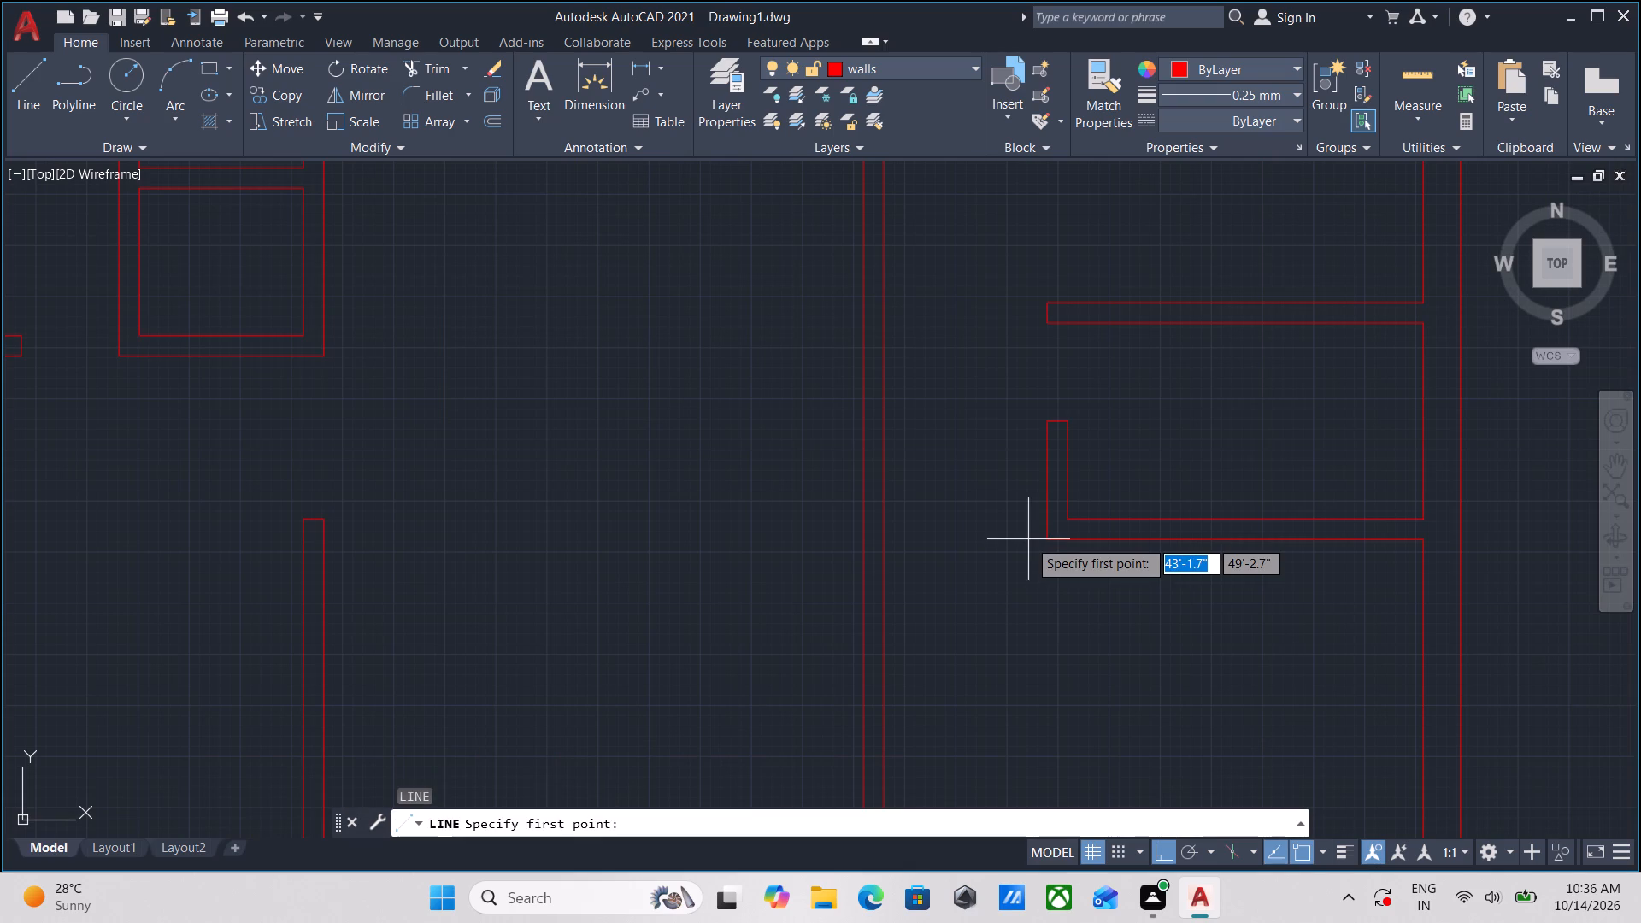
{"action": "scroll", "coordinate": [1049, 541], "scroll_direction": "up", "scroll_amount": 1}
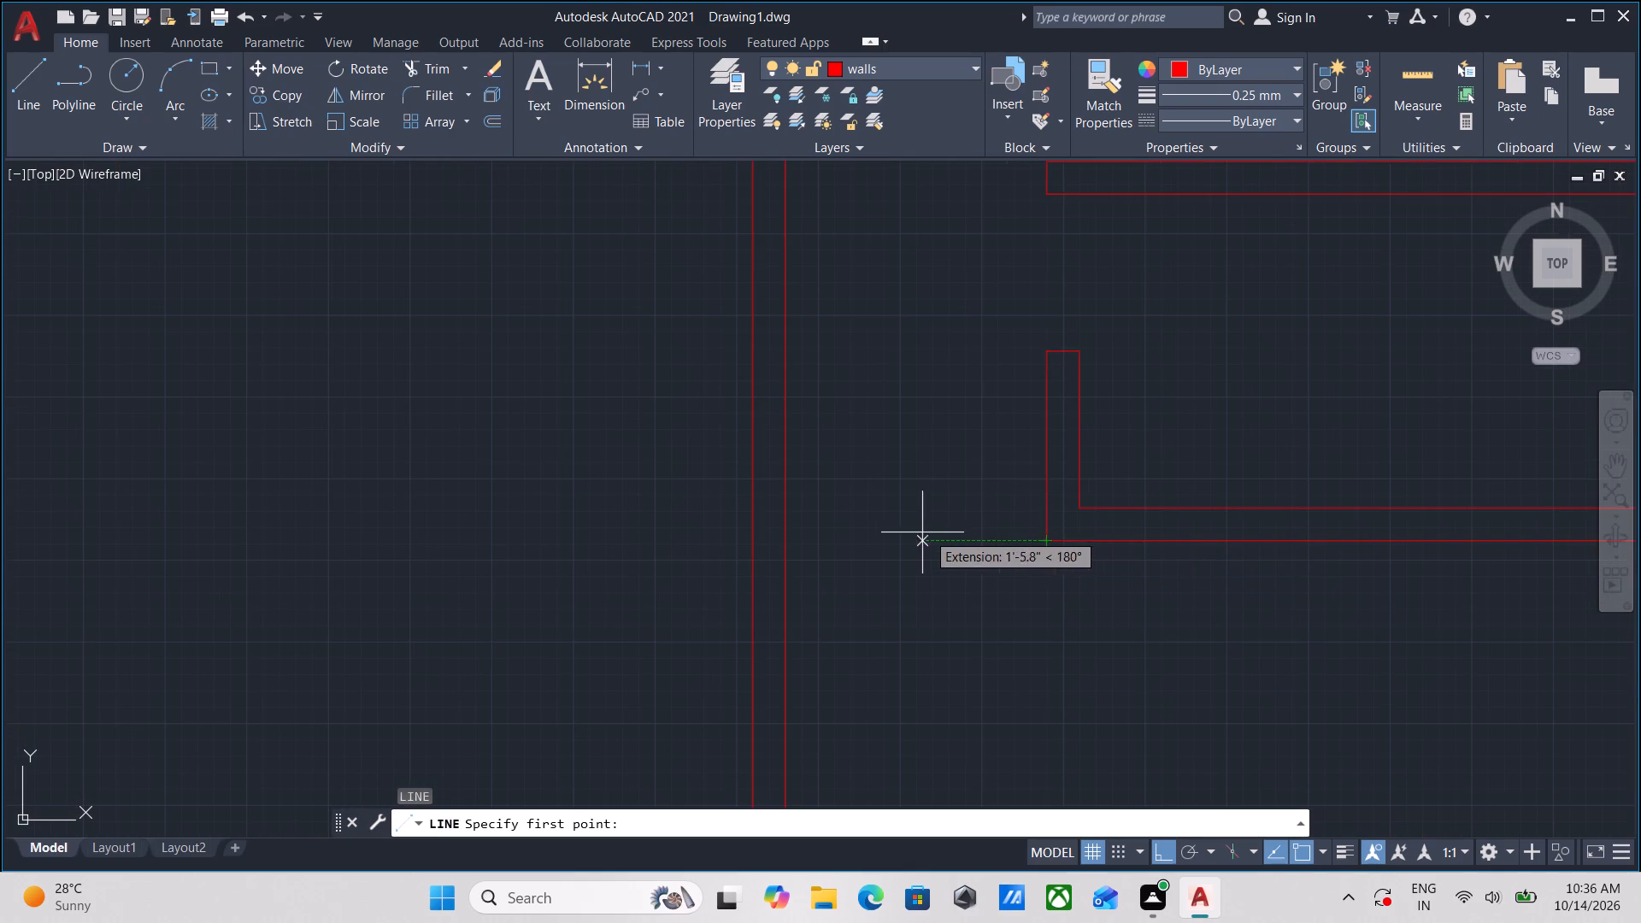
{"action": "left_click", "coordinate": [783, 540]}
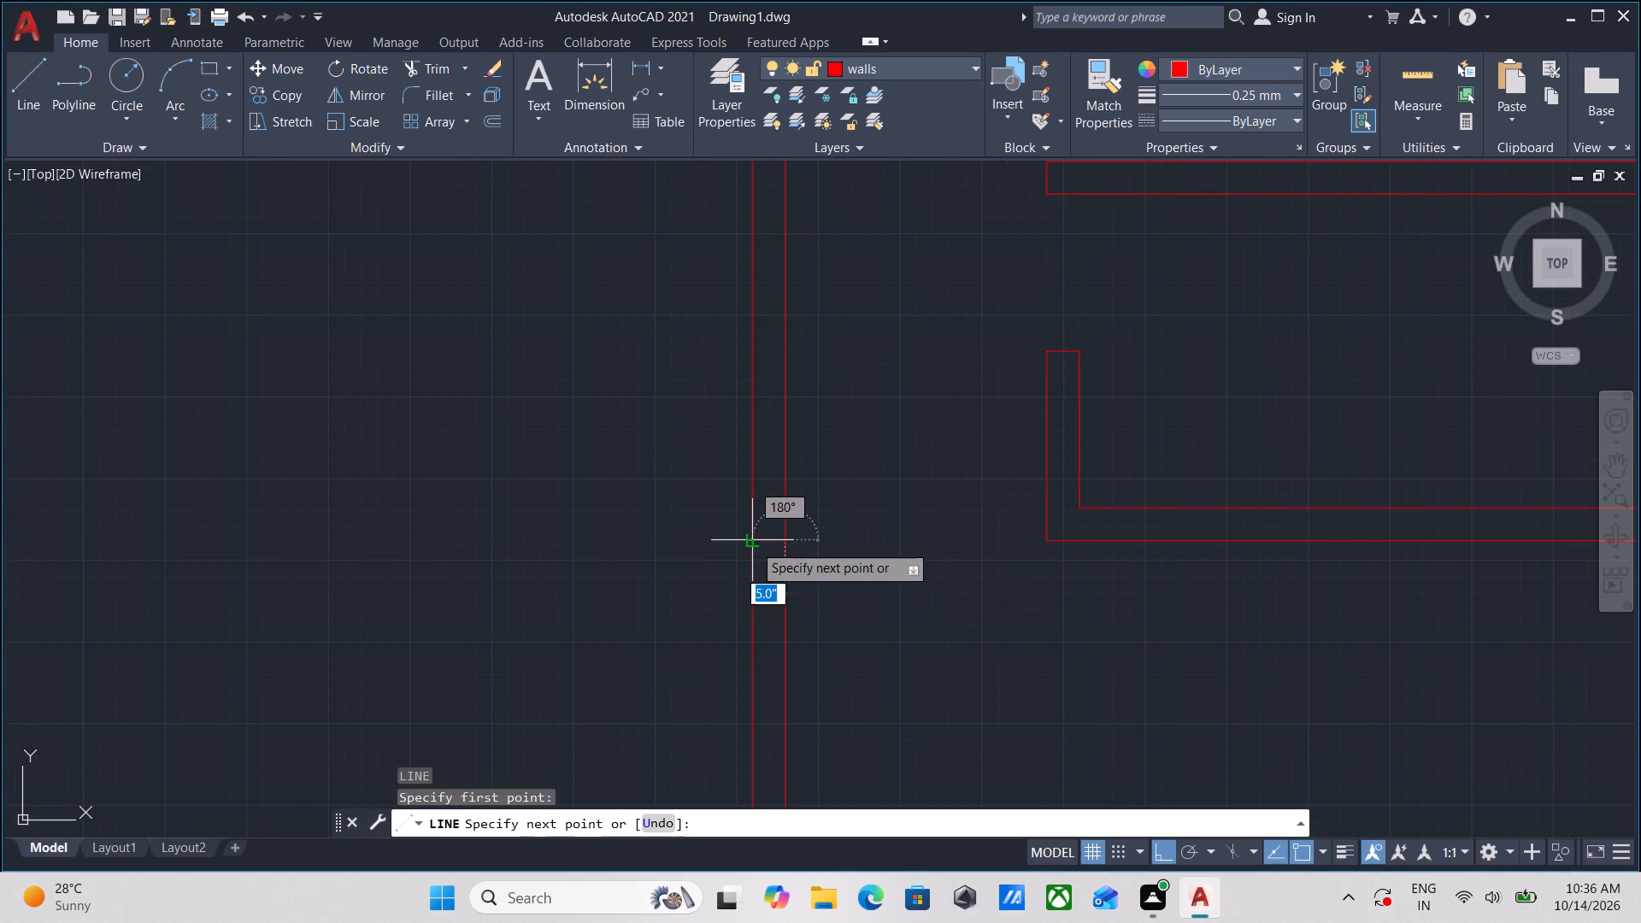
{"action": "scroll", "coordinate": [753, 544], "scroll_direction": "up", "scroll_amount": 2}
{"action": "left_click", "coordinate": [751, 532]}
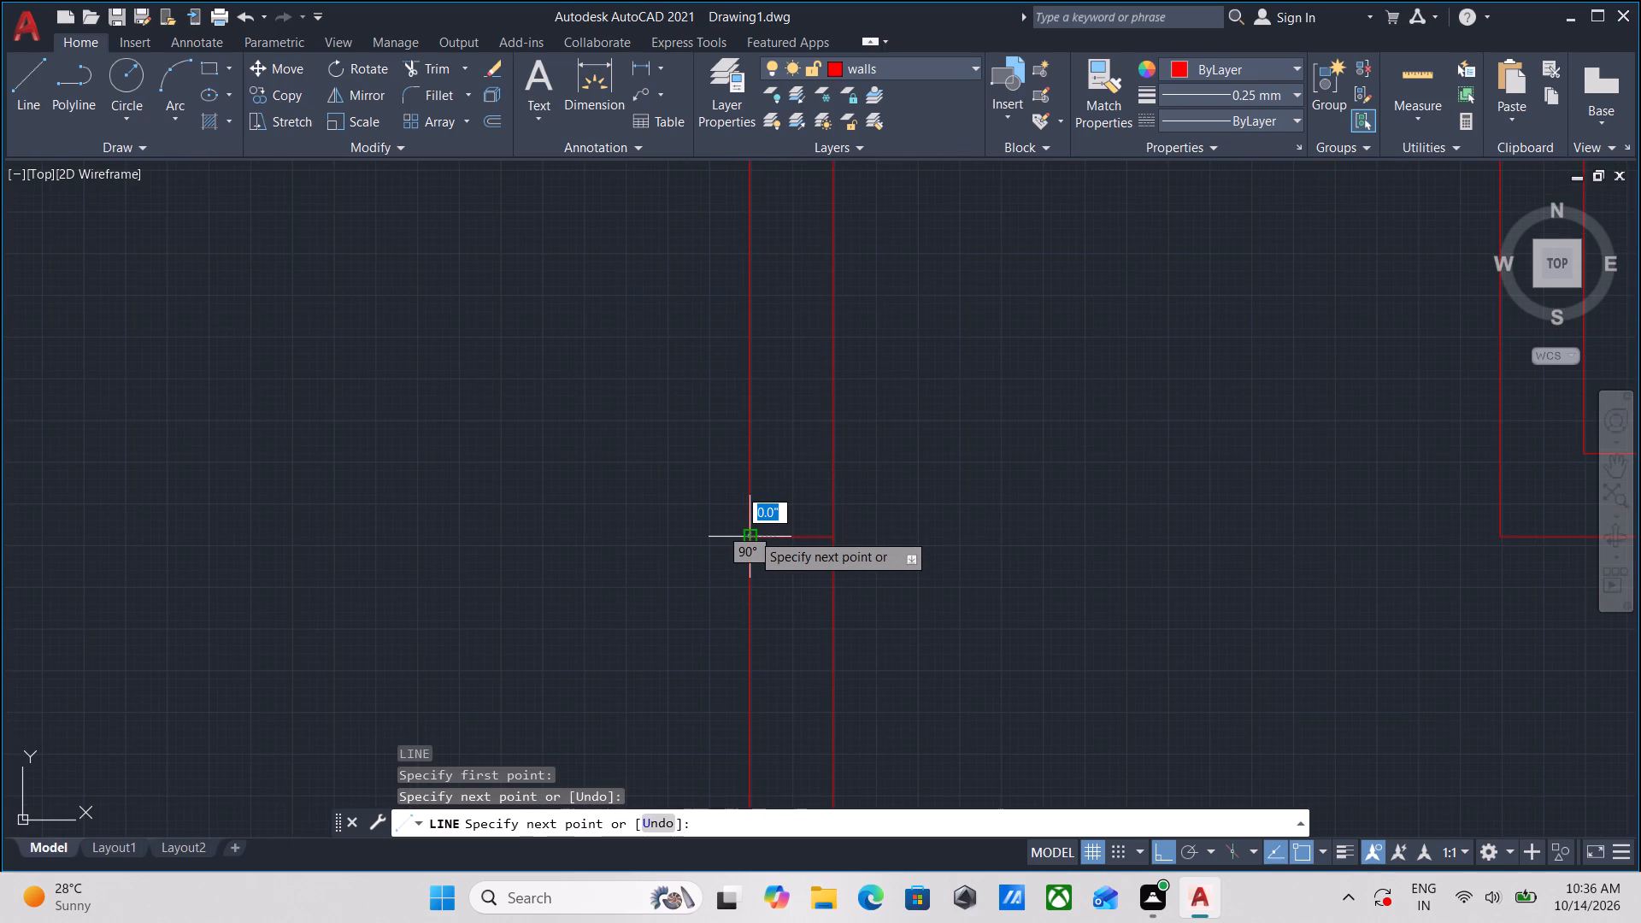
{"action": "key", "text": "Escape"}
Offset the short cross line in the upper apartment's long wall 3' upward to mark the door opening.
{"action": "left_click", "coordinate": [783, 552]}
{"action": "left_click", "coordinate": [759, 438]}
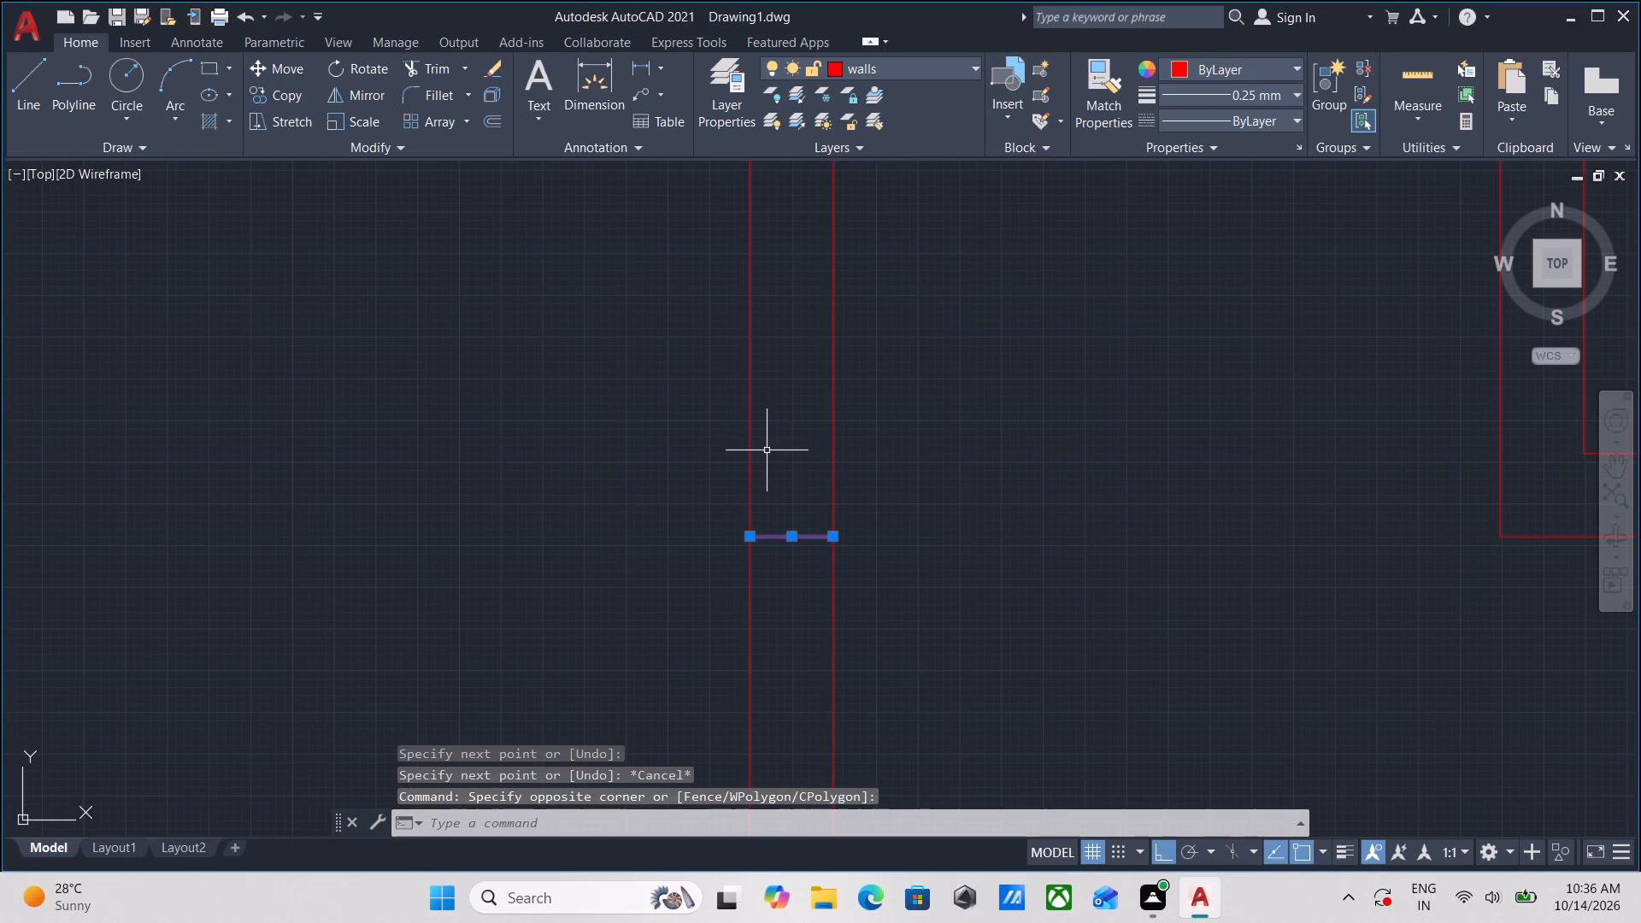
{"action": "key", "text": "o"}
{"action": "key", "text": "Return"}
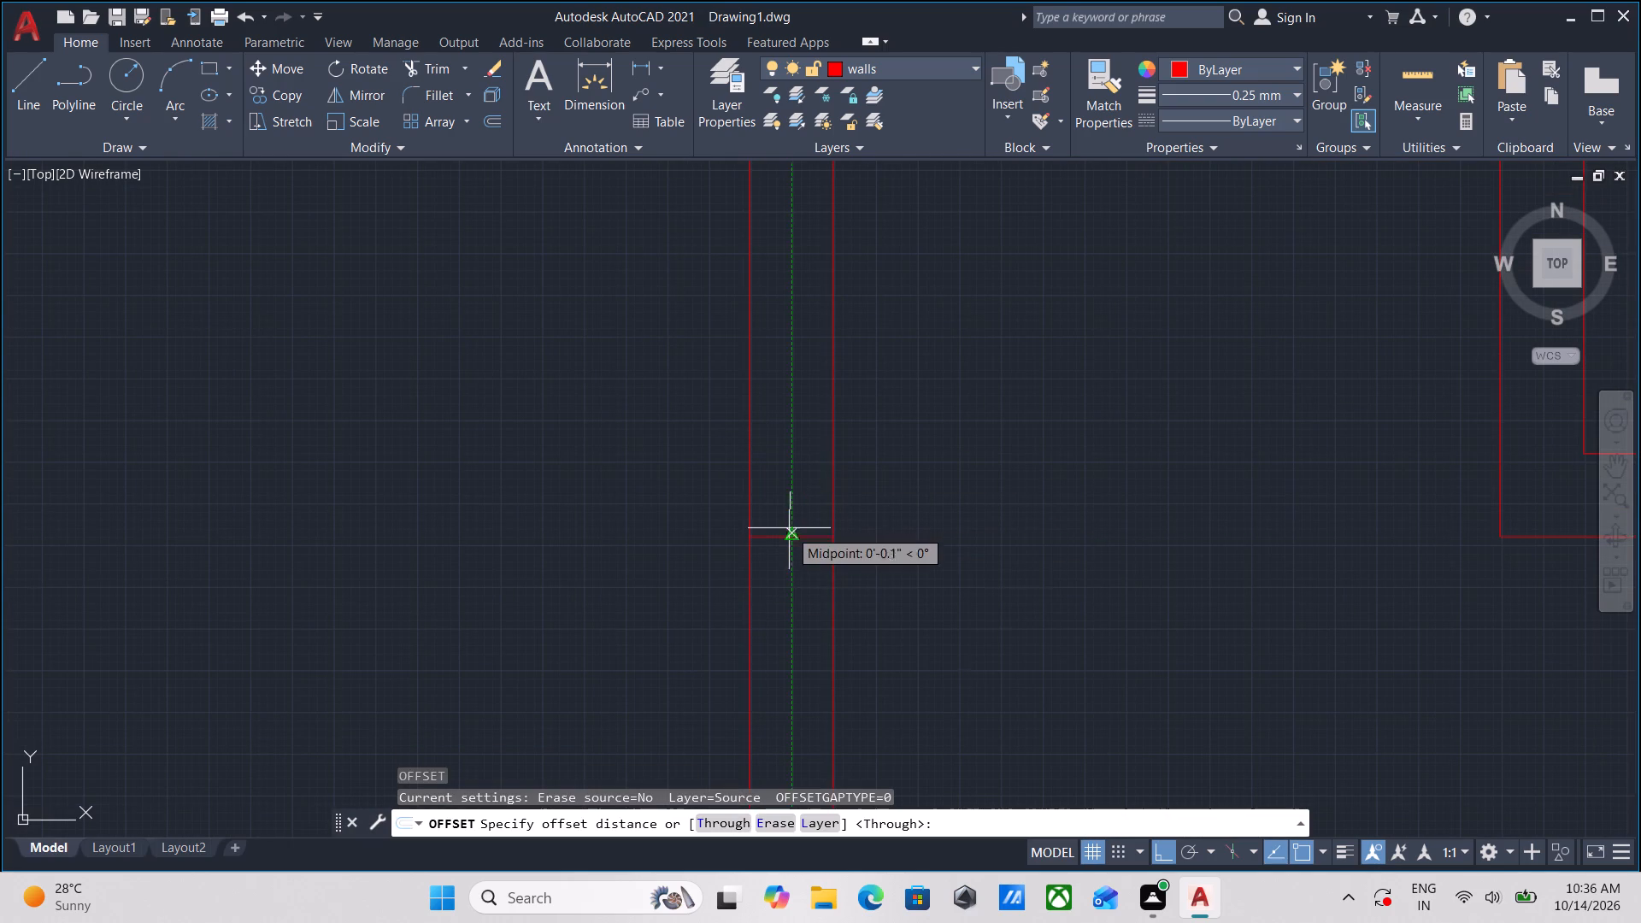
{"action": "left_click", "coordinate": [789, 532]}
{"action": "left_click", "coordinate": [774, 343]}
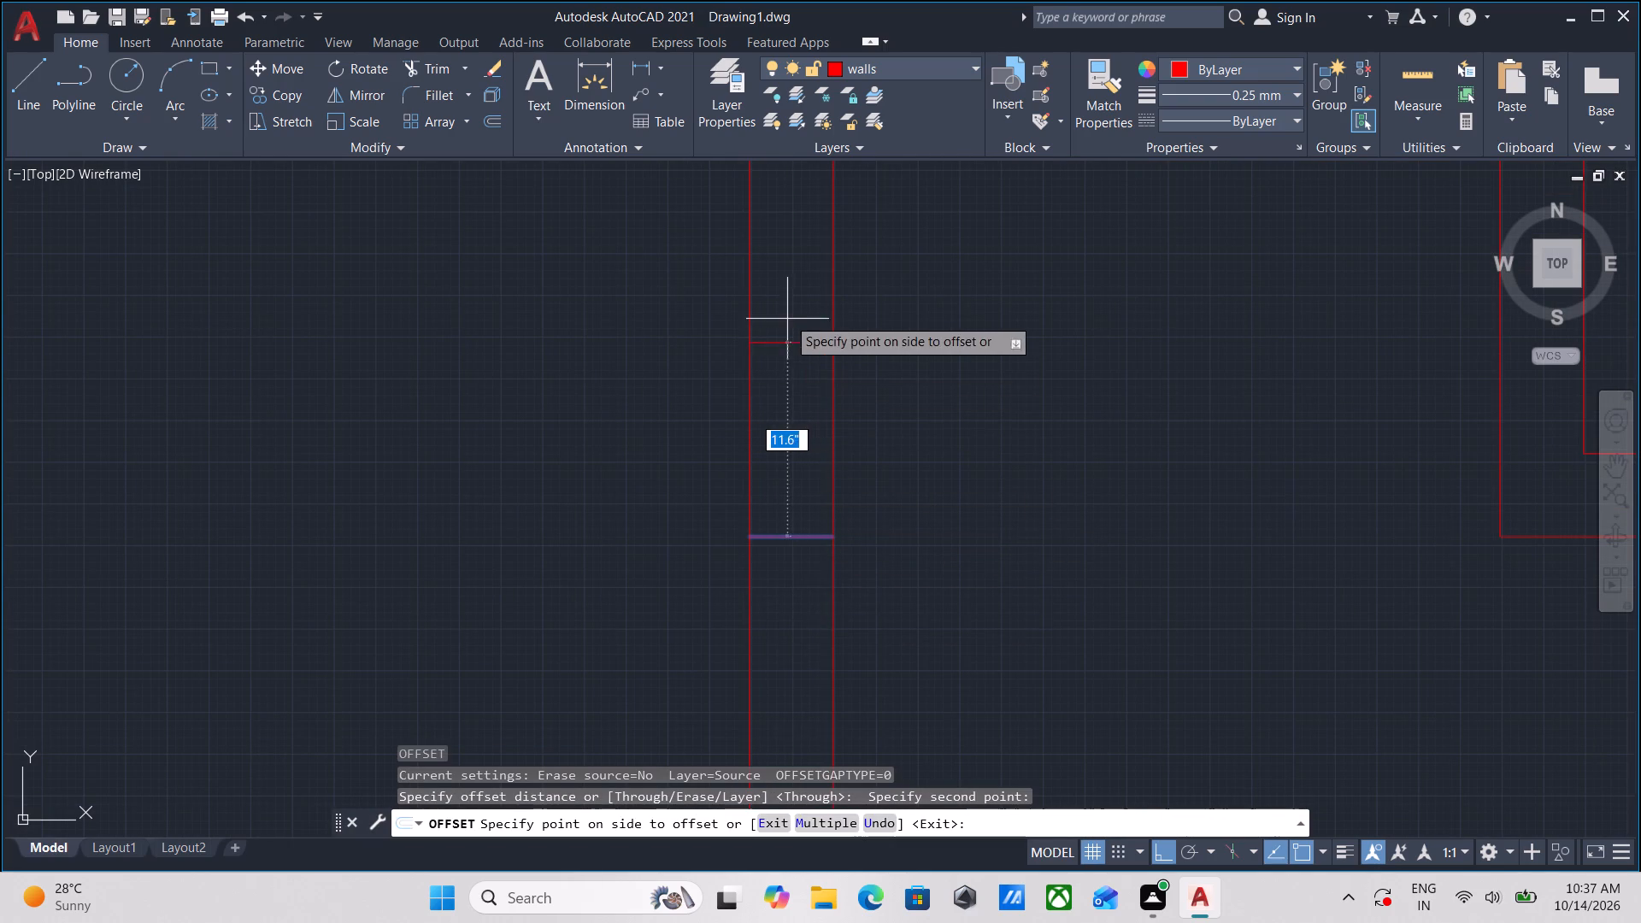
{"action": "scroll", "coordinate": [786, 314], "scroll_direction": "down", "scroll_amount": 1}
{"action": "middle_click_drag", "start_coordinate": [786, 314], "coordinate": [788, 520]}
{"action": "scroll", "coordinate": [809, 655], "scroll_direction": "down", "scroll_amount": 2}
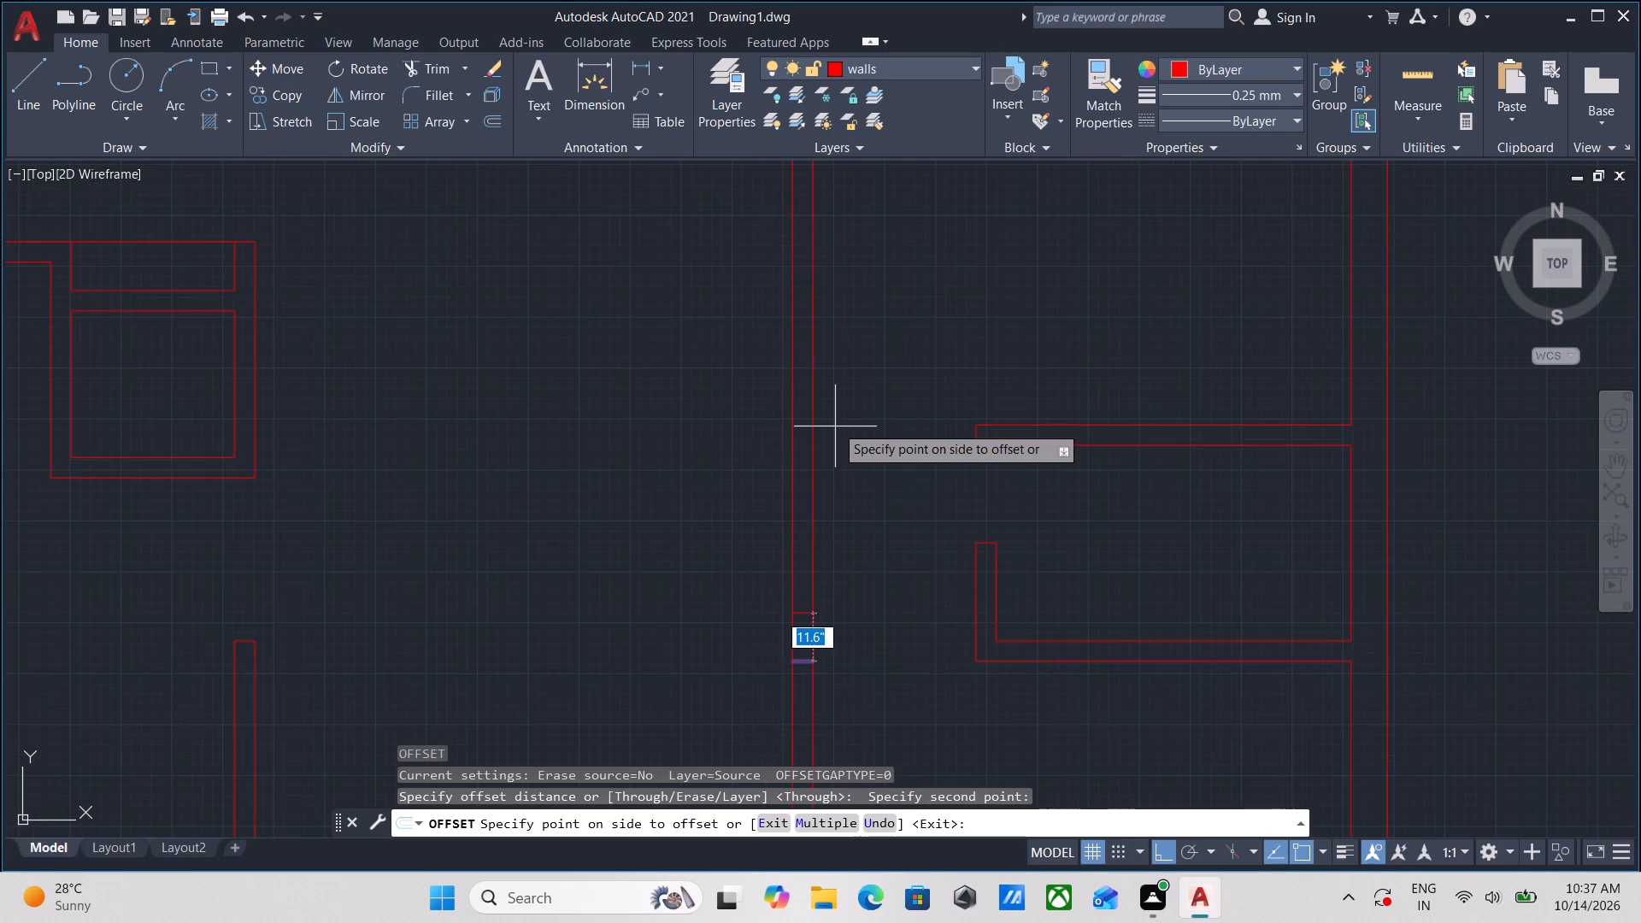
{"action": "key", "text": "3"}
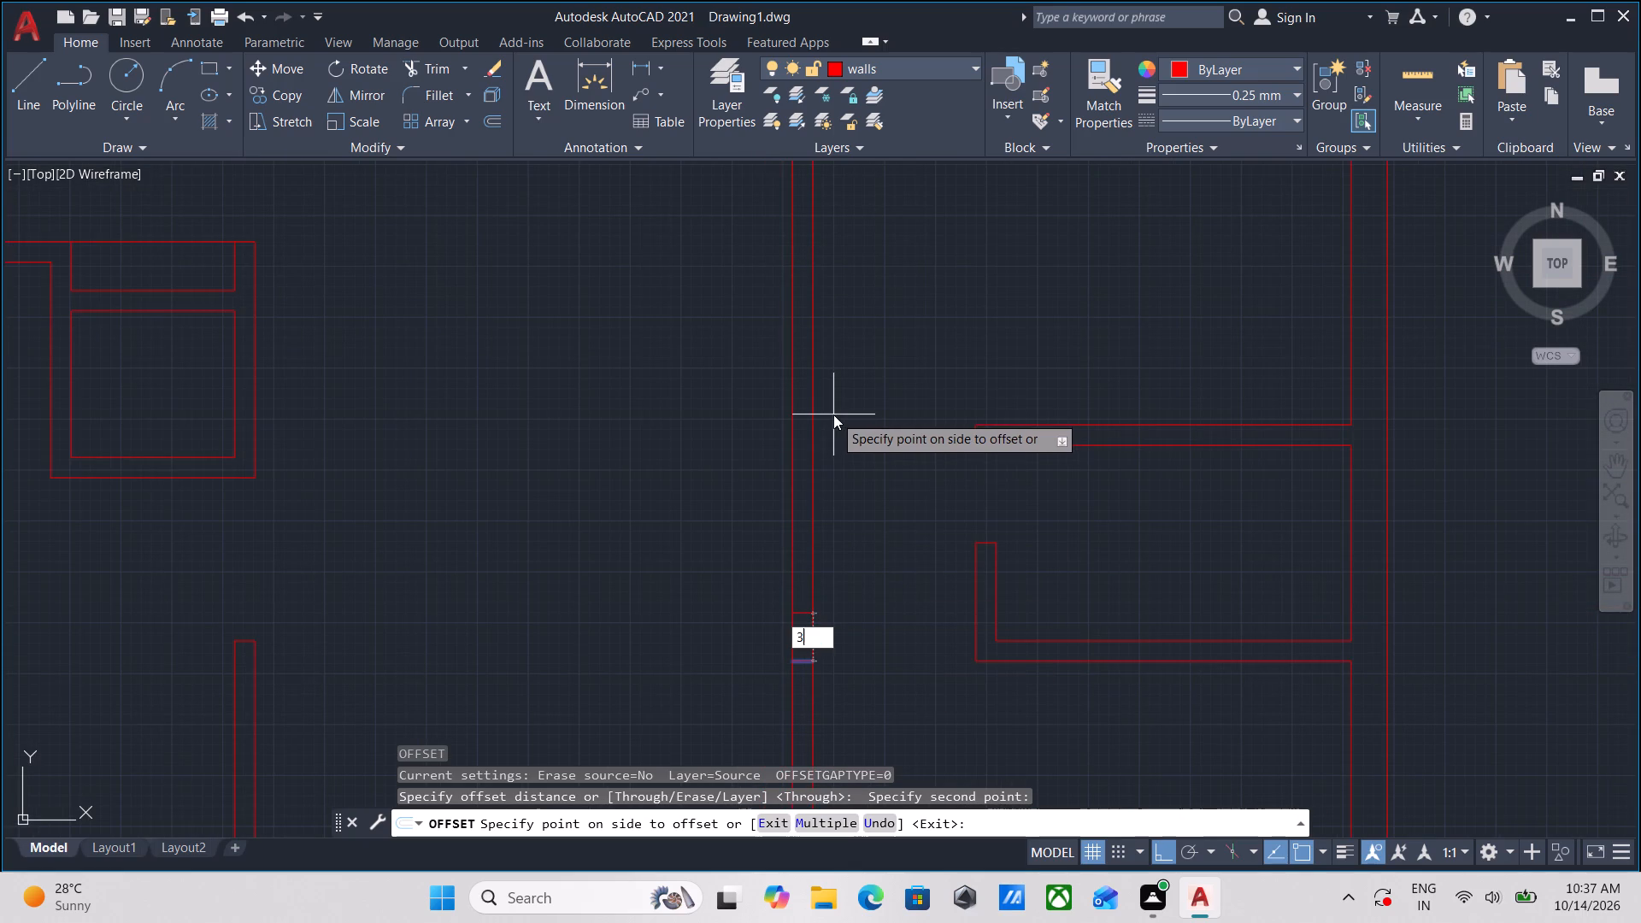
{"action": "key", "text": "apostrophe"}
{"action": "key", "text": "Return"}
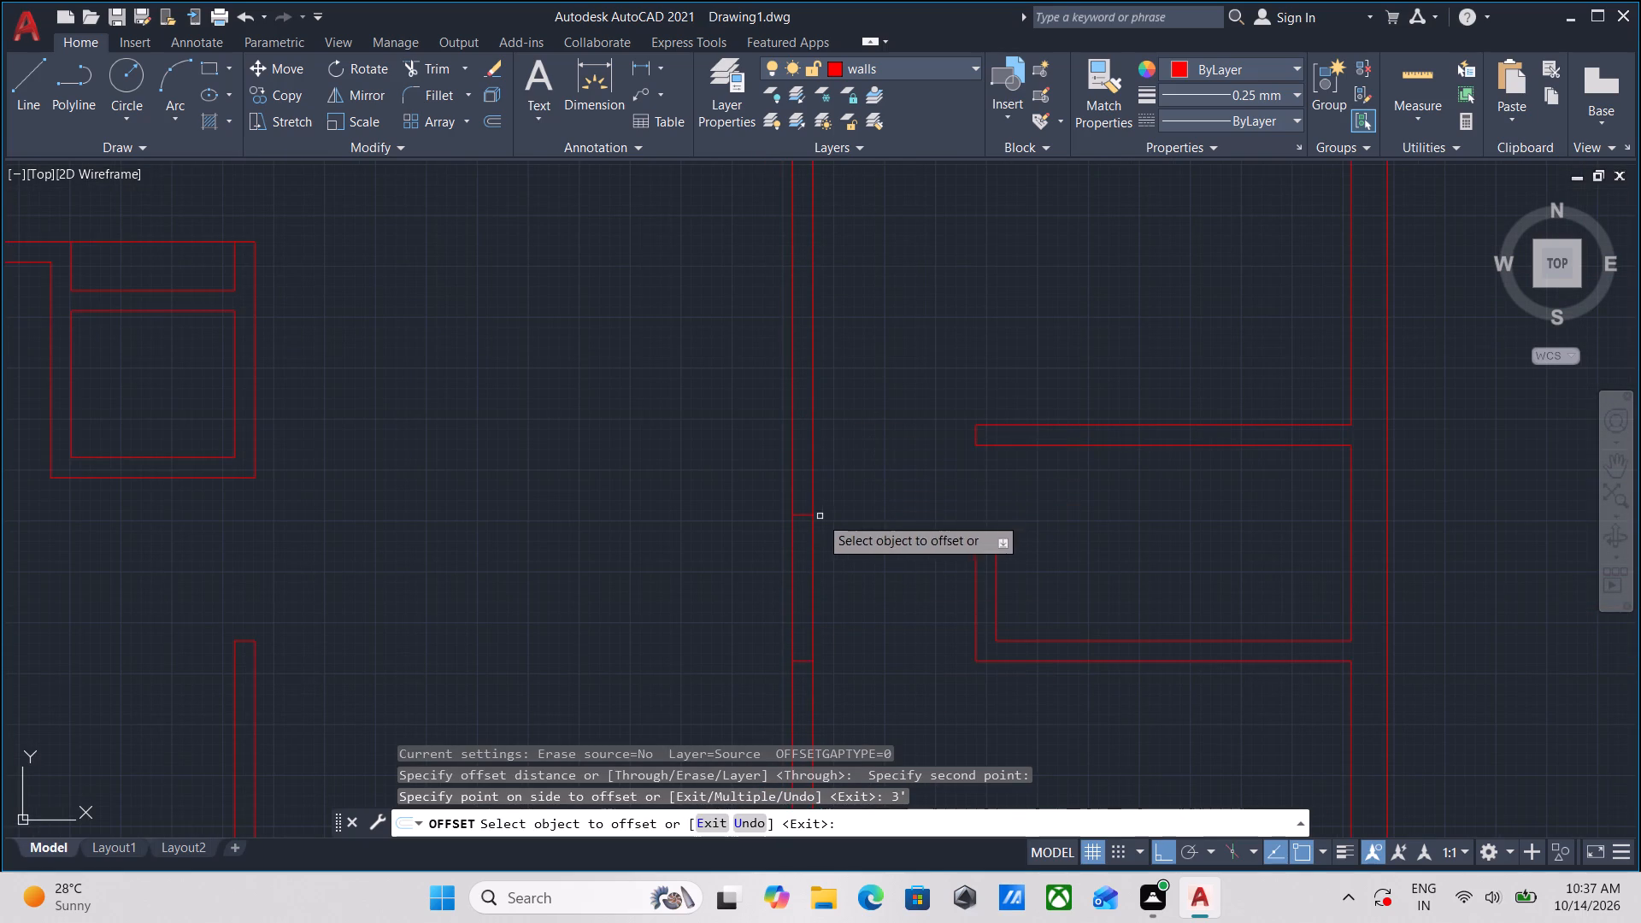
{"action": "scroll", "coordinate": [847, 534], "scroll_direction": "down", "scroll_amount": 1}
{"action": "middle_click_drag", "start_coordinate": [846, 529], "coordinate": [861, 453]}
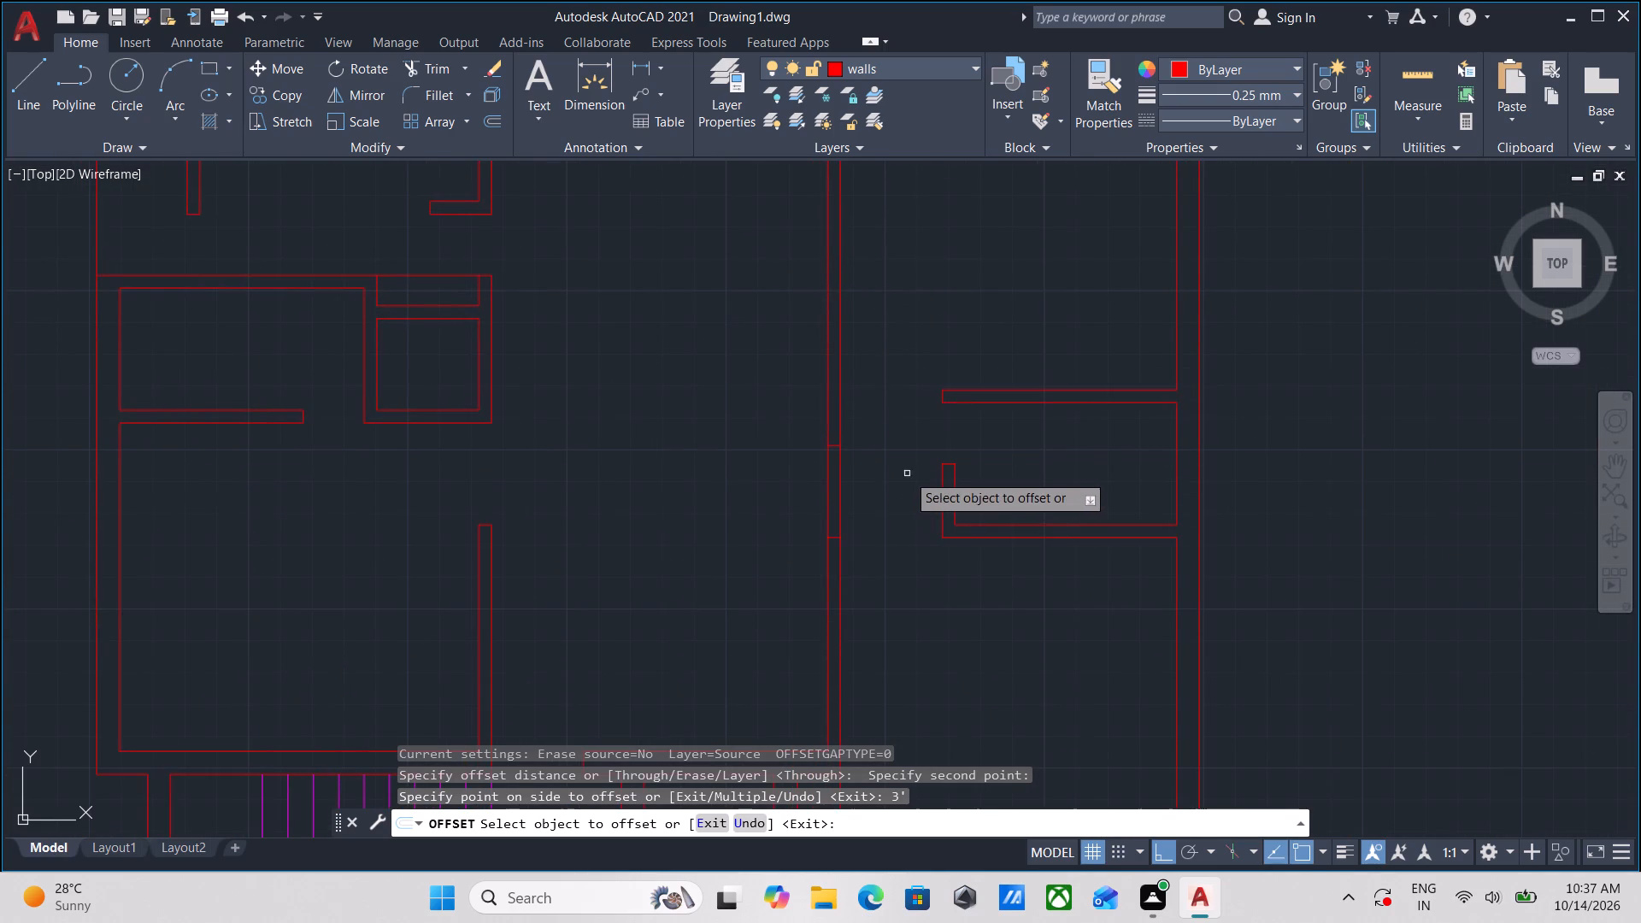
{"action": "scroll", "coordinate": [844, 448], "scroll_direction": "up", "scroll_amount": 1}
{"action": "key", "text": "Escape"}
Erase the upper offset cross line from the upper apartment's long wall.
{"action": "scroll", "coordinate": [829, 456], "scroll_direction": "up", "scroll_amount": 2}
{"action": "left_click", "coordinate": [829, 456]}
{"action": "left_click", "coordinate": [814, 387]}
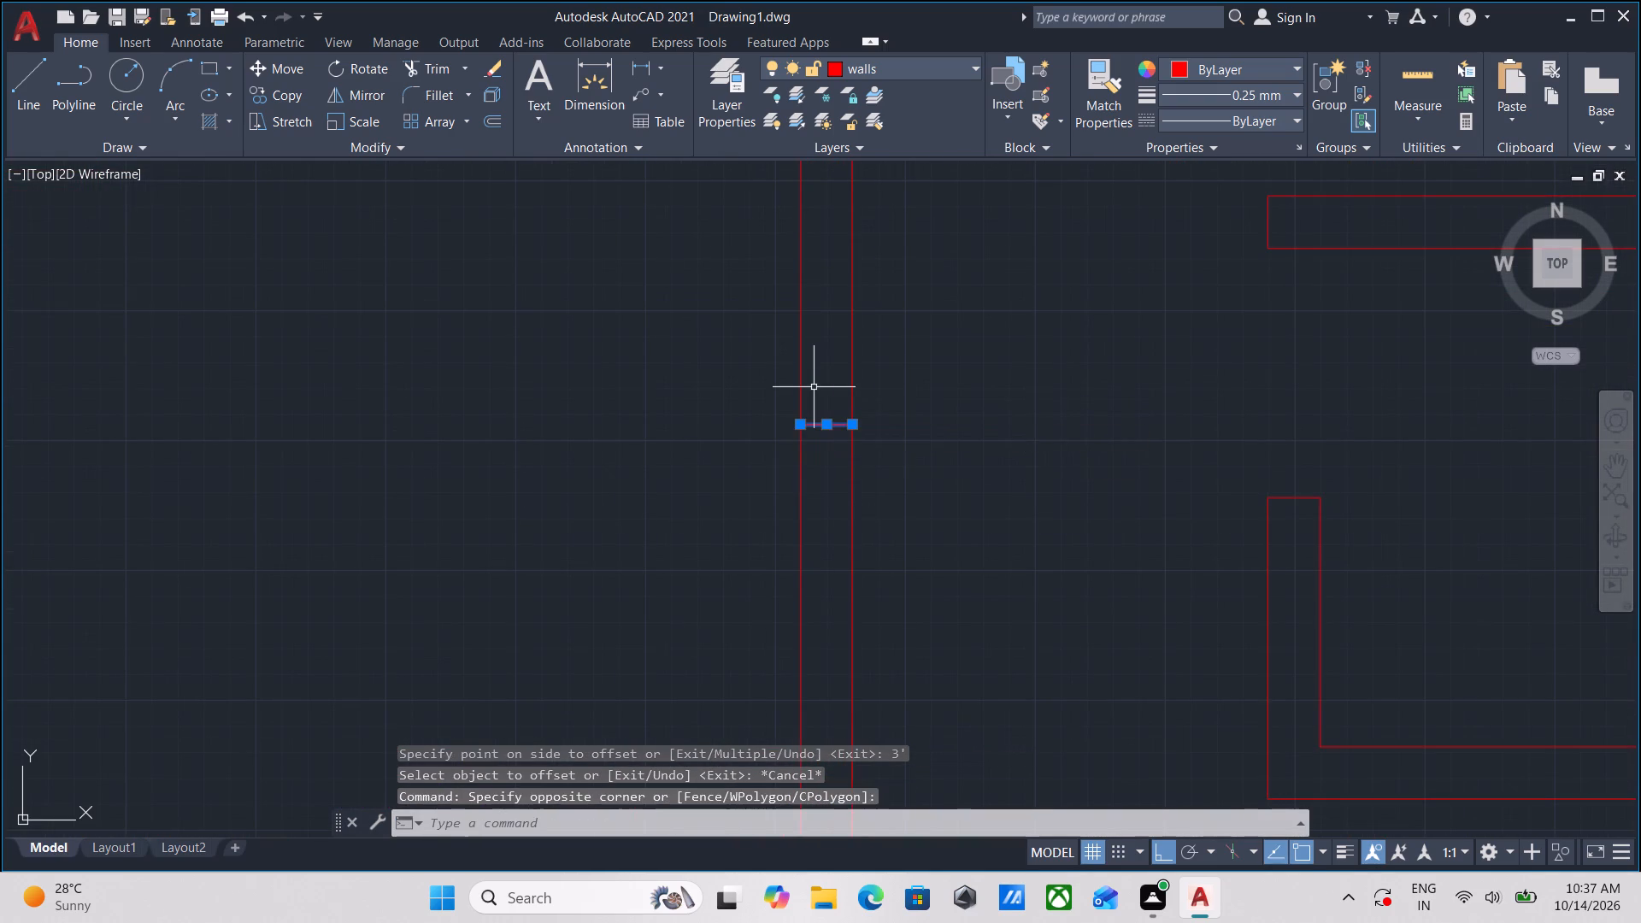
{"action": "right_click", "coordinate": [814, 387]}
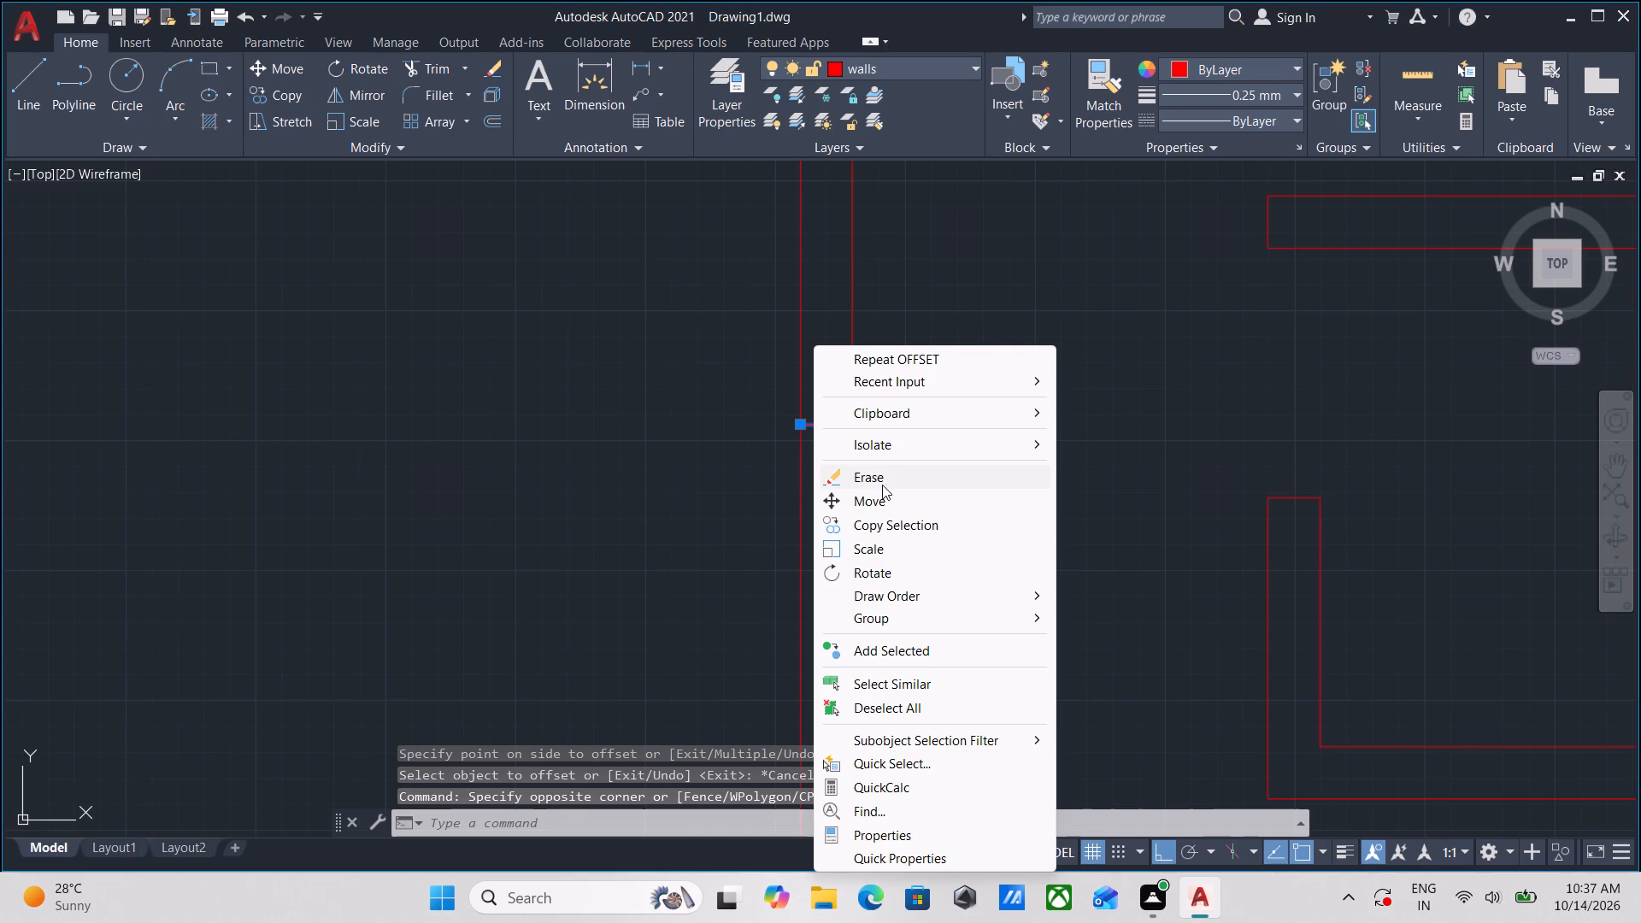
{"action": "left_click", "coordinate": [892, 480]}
Draw a horizontal line across the upper apartment's long wall, level with the lower face of the small east room's top wall.
{"action": "scroll", "coordinate": [947, 382], "scroll_direction": "down", "scroll_amount": 2}
{"action": "middle_click_drag", "start_coordinate": [947, 382], "coordinate": [926, 461]}
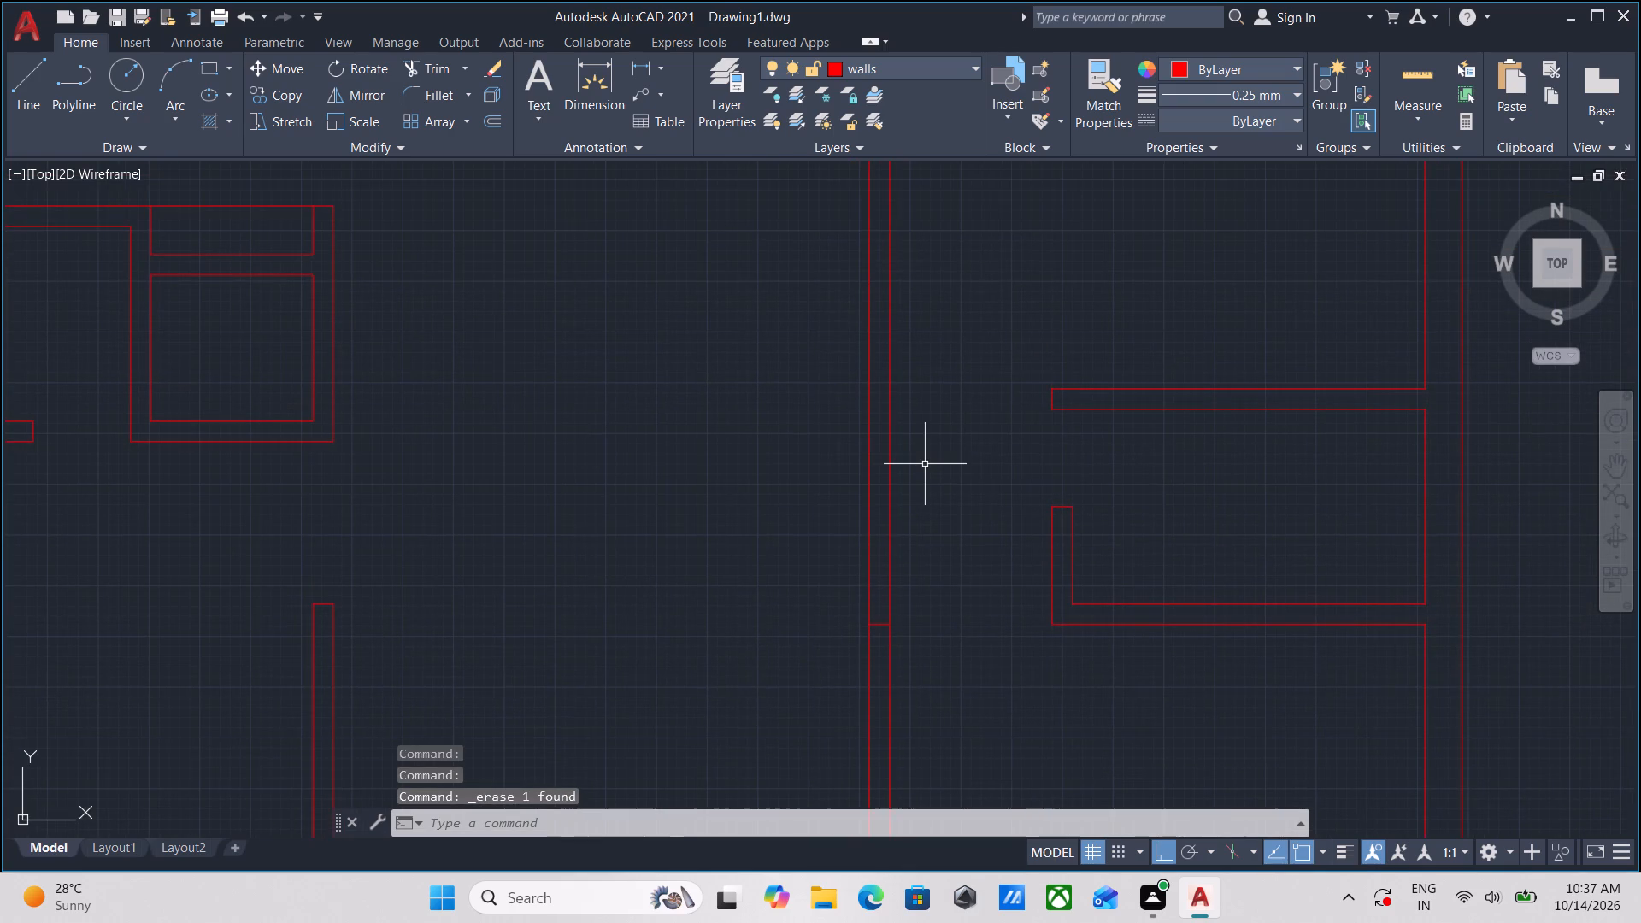
{"action": "key", "text": "l"}
{"action": "key", "text": "Return"}
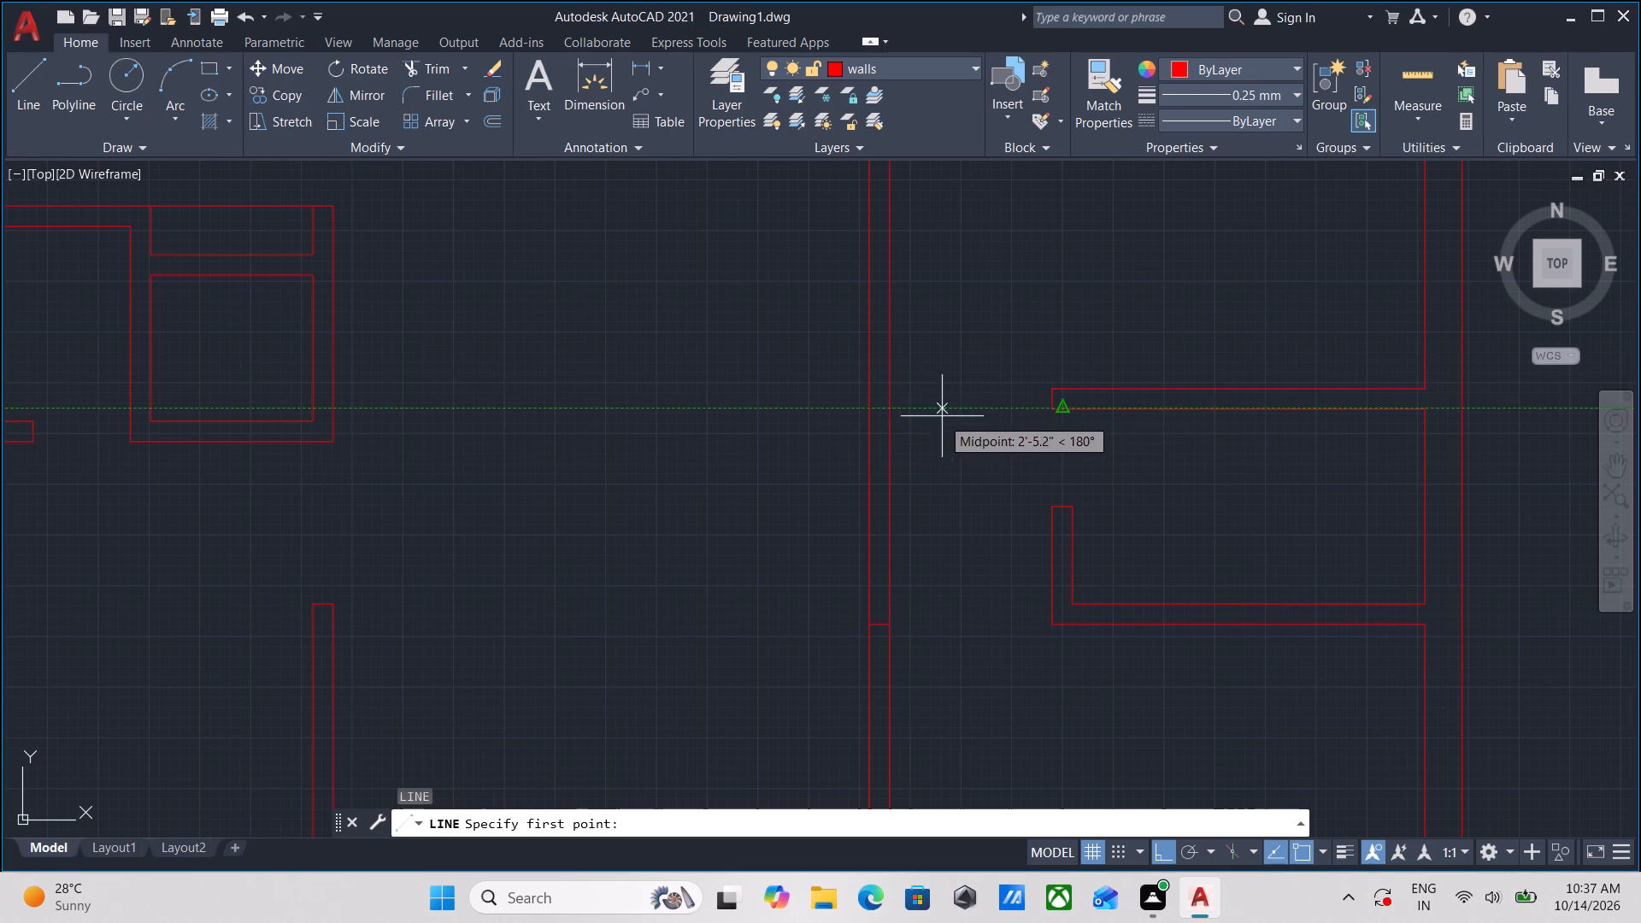
{"action": "scroll", "coordinate": [1059, 412], "scroll_direction": "up", "scroll_amount": 3}
{"action": "key", "text": "Escape"}
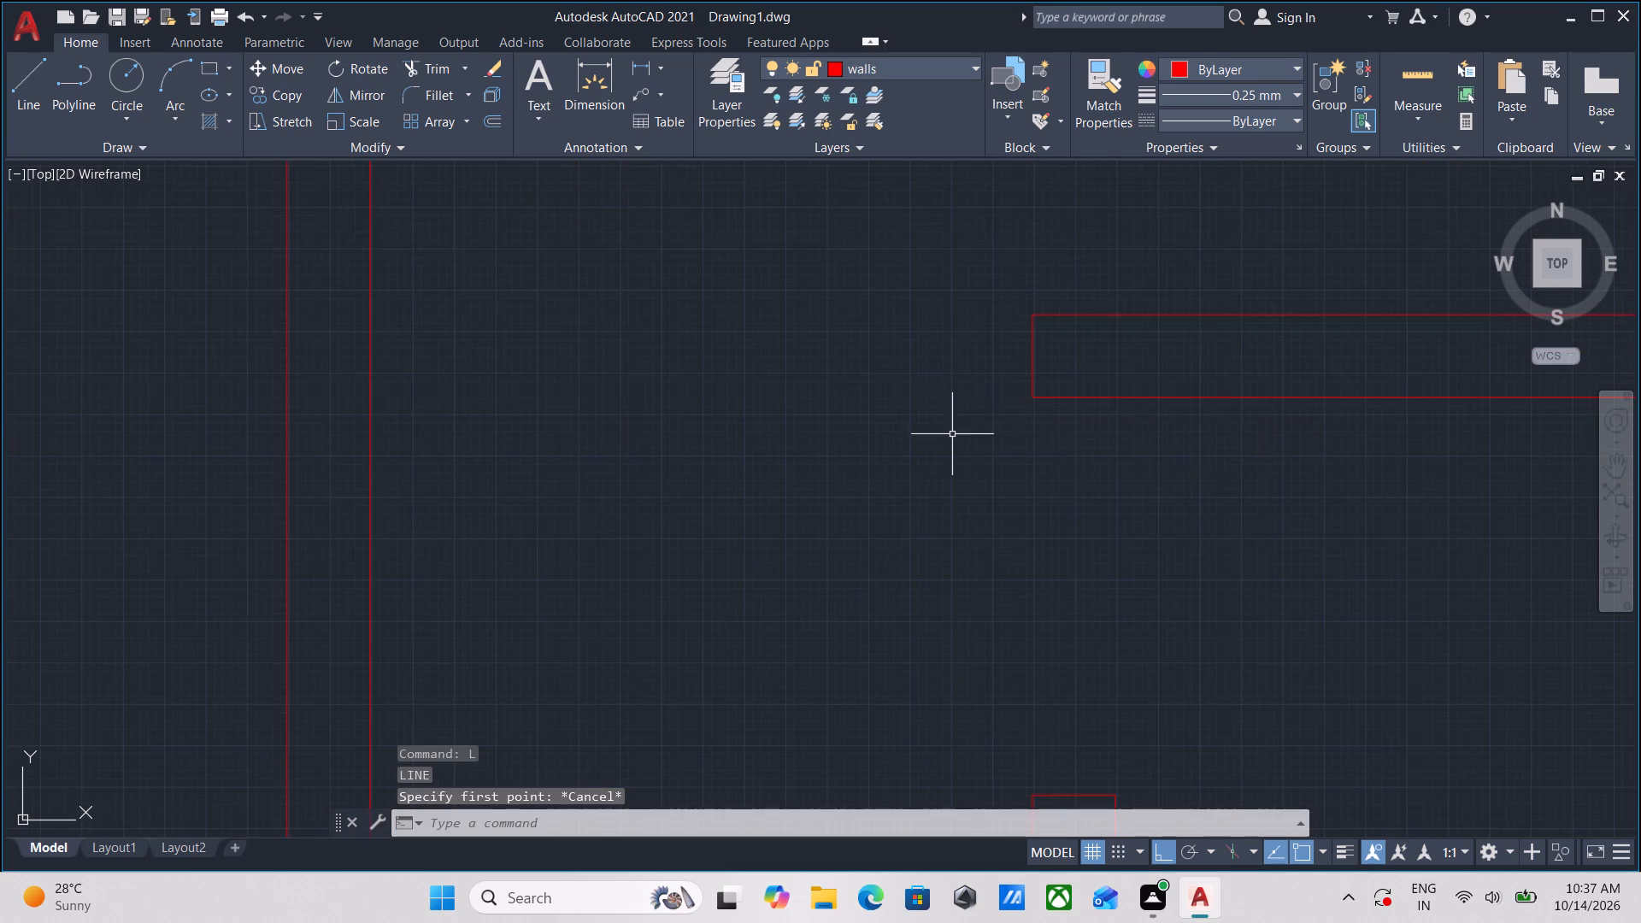
{"action": "middle_click_drag", "start_coordinate": [951, 434], "coordinate": [953, 462]}
{"action": "key", "text": "l"}
{"action": "key", "text": "Return"}
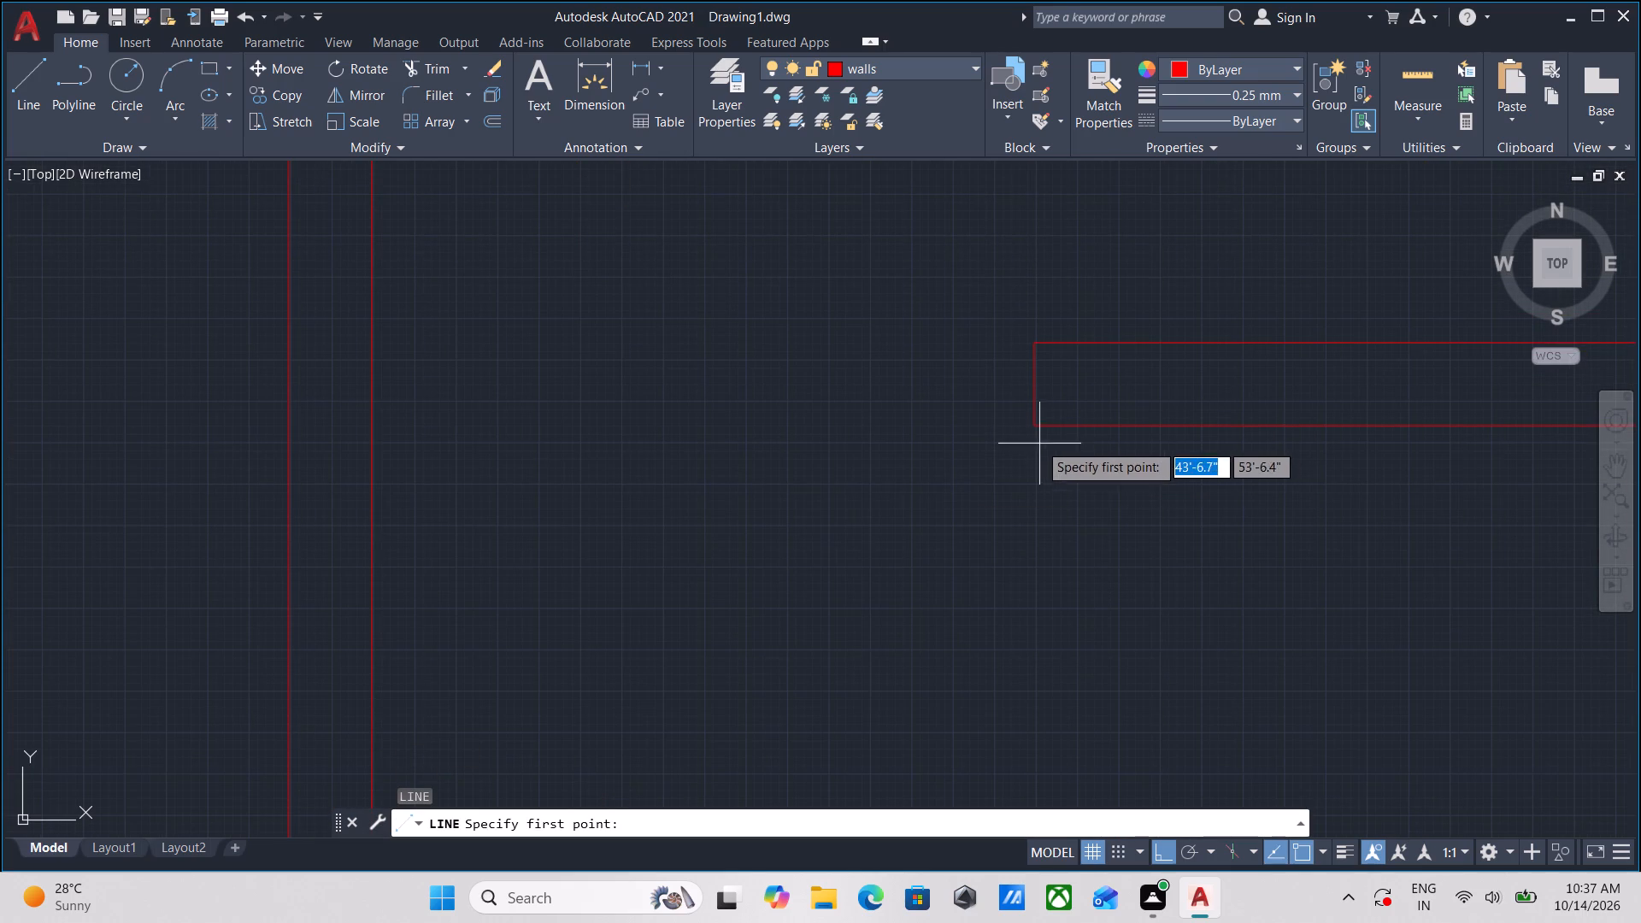
{"action": "left_click", "coordinate": [371, 425]}
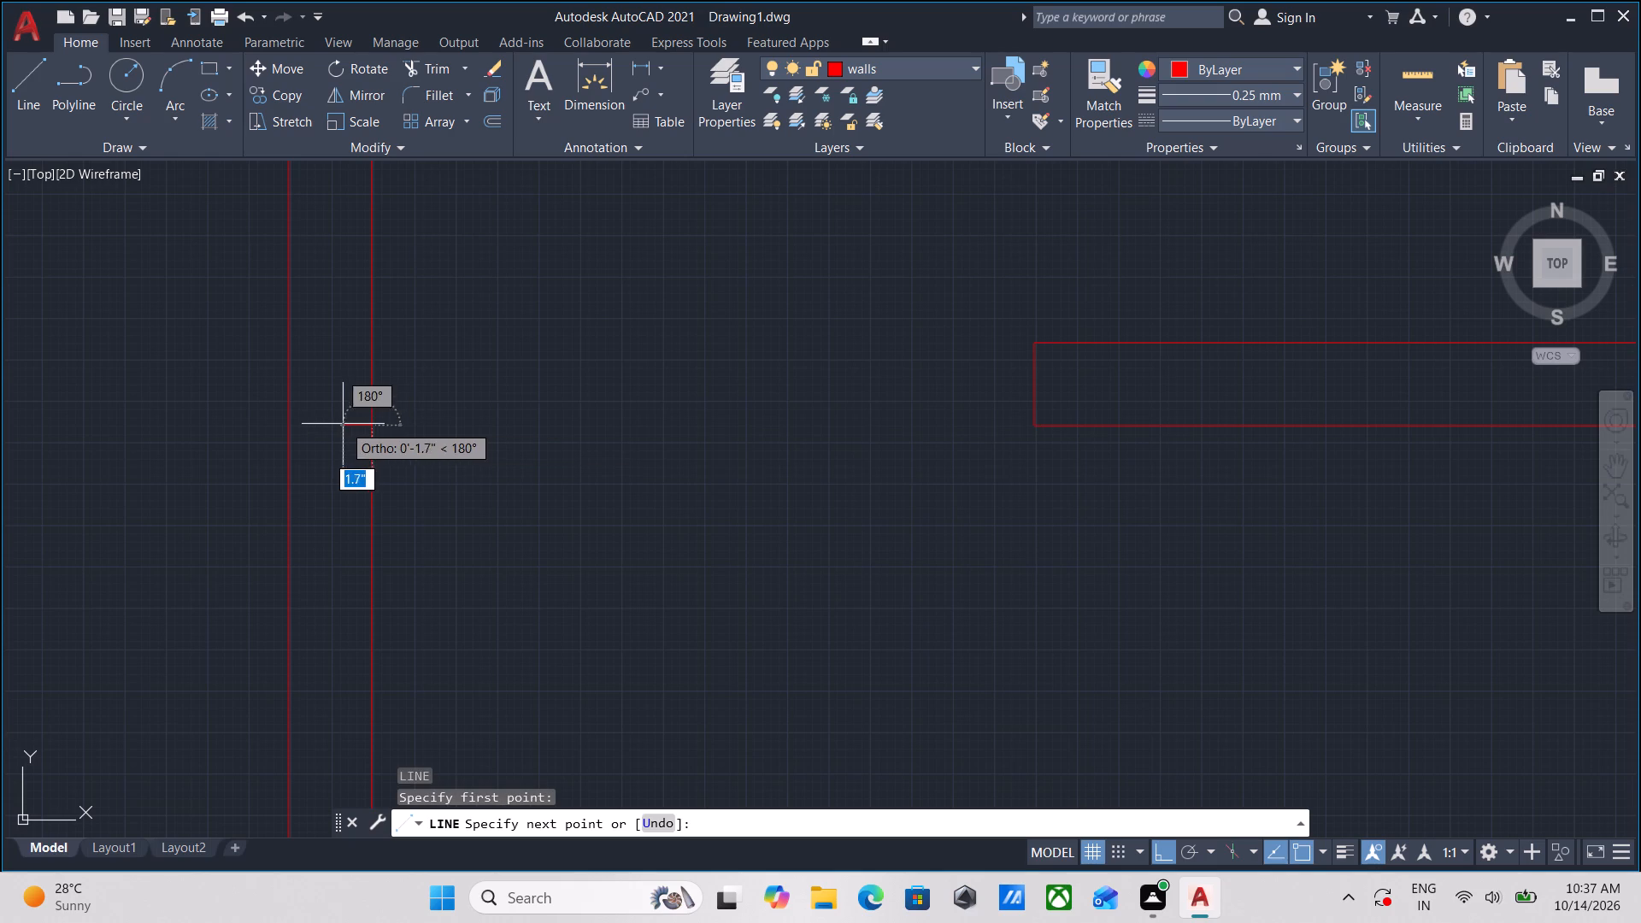
{"action": "left_click", "coordinate": [286, 425]}
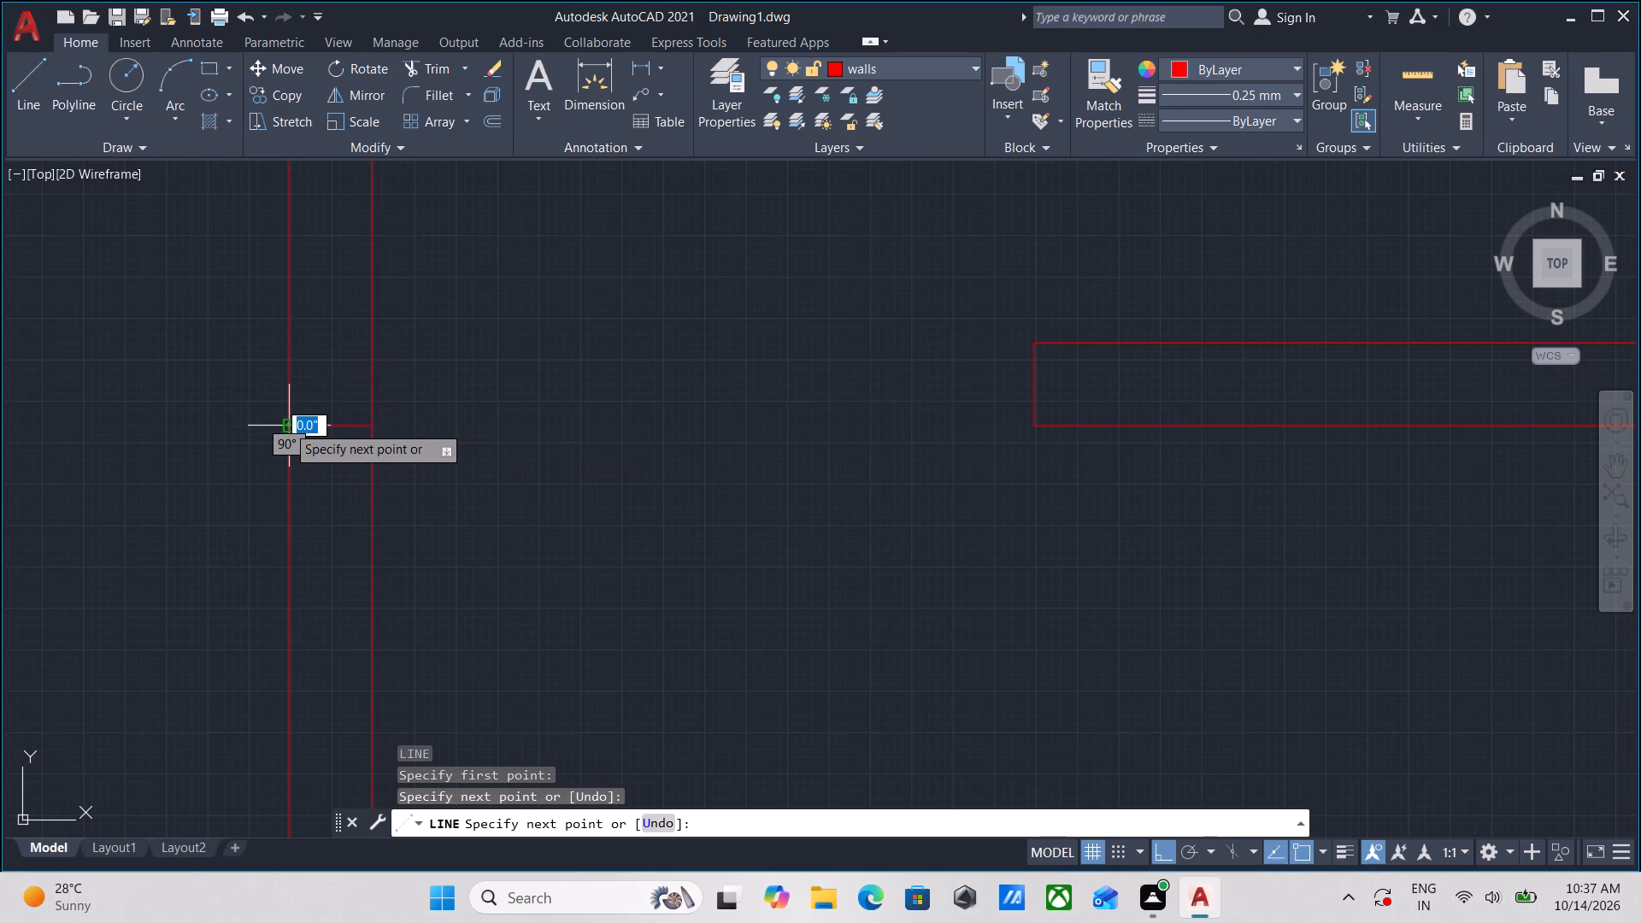
{"action": "scroll", "coordinate": [286, 425], "scroll_direction": "down", "scroll_amount": 2}
{"action": "key", "text": "Escape"}
{"action": "scroll", "coordinate": [365, 444], "scroll_direction": "down", "scroll_amount": 1}
Trim both faces of the long wall between the two cross lines to cut the opening beside the small east room.
{"action": "middle_click_drag", "start_coordinate": [365, 444], "coordinate": [438, 383]}
{"action": "middle_click_drag", "start_coordinate": [460, 461], "coordinate": [544, 424]}
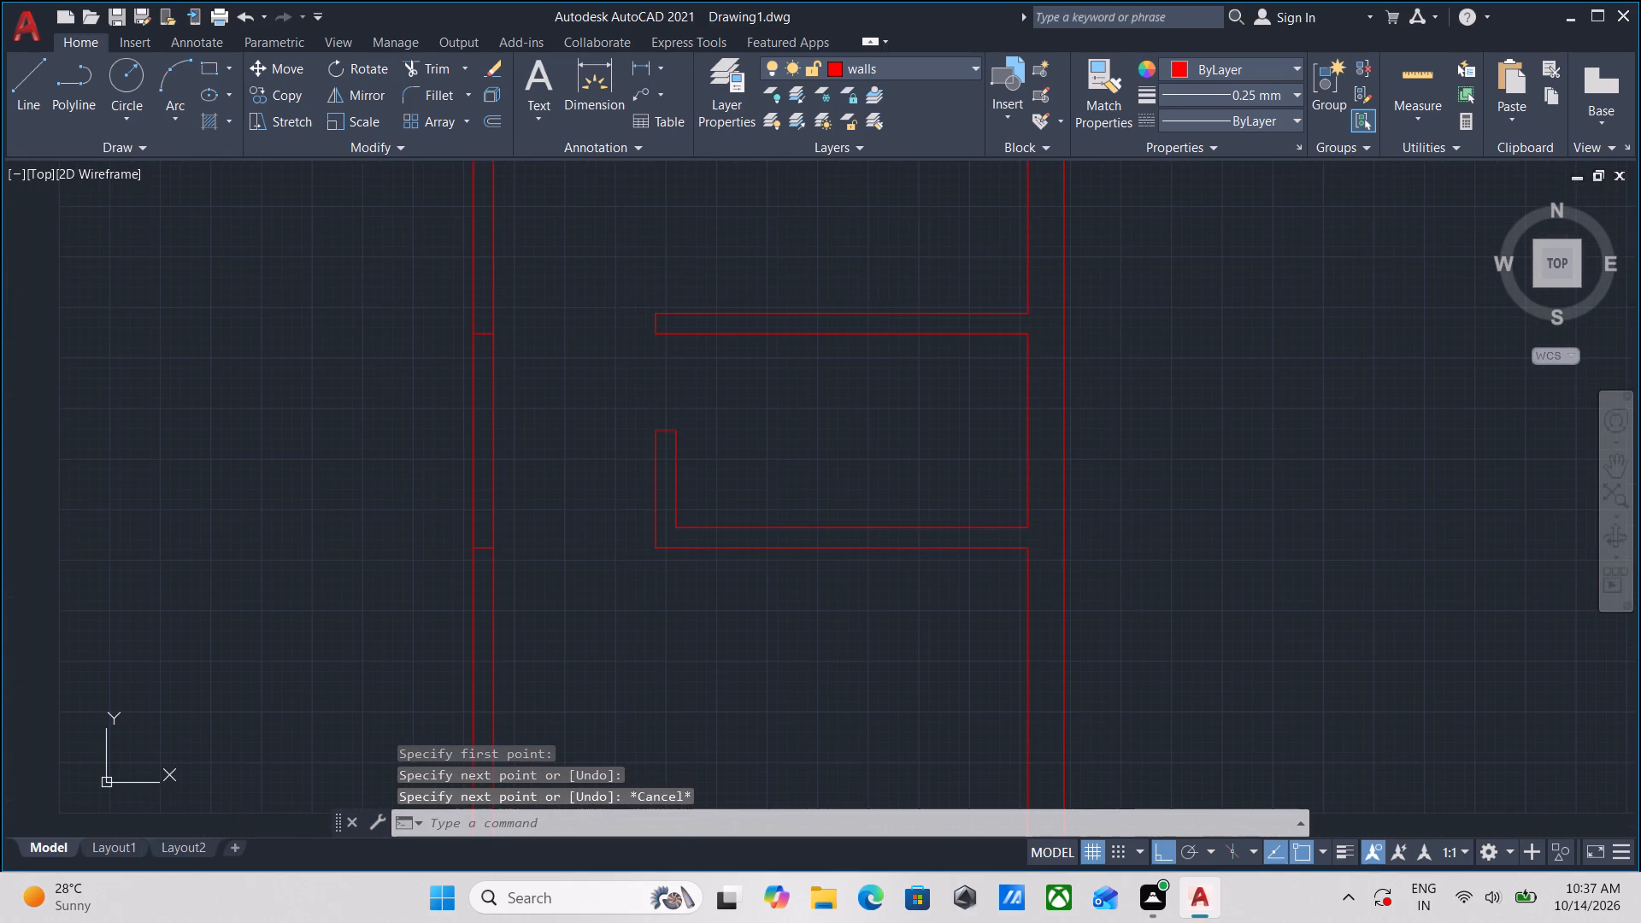
{"action": "type", "text": "tr"}
{"action": "key", "text": "Return"}
{"action": "left_click", "coordinate": [544, 424]}
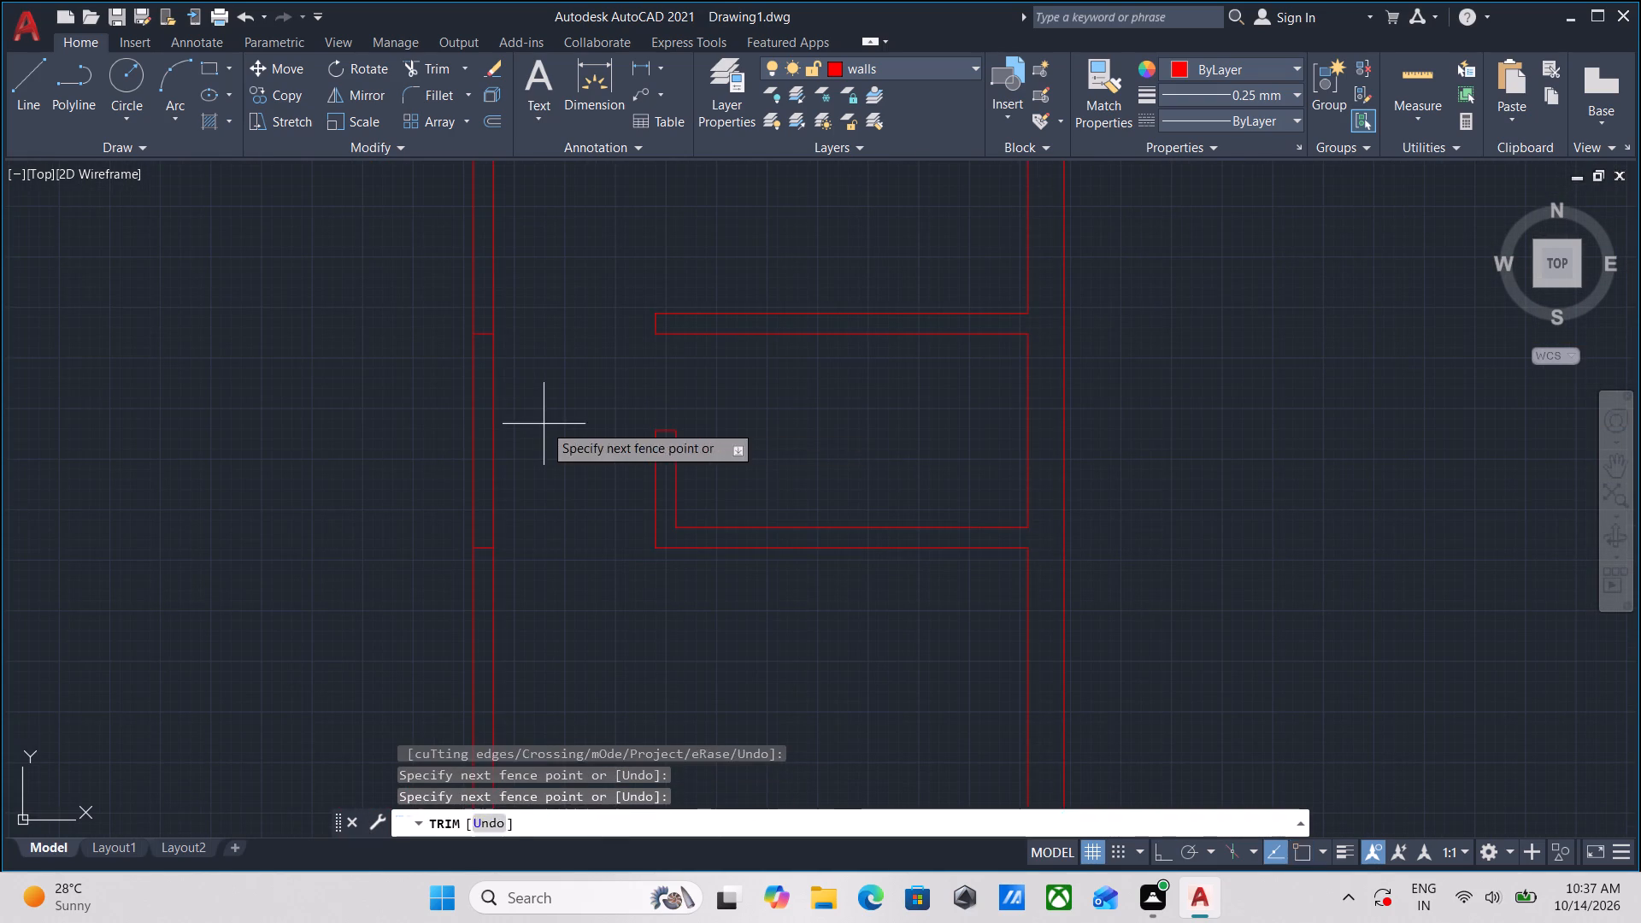
{"action": "left_click", "coordinate": [365, 428]}
{"action": "scroll", "coordinate": [504, 431], "scroll_direction": "down", "scroll_amount": 2}
{"action": "middle_click_drag", "start_coordinate": [504, 431], "coordinate": [561, 452]}
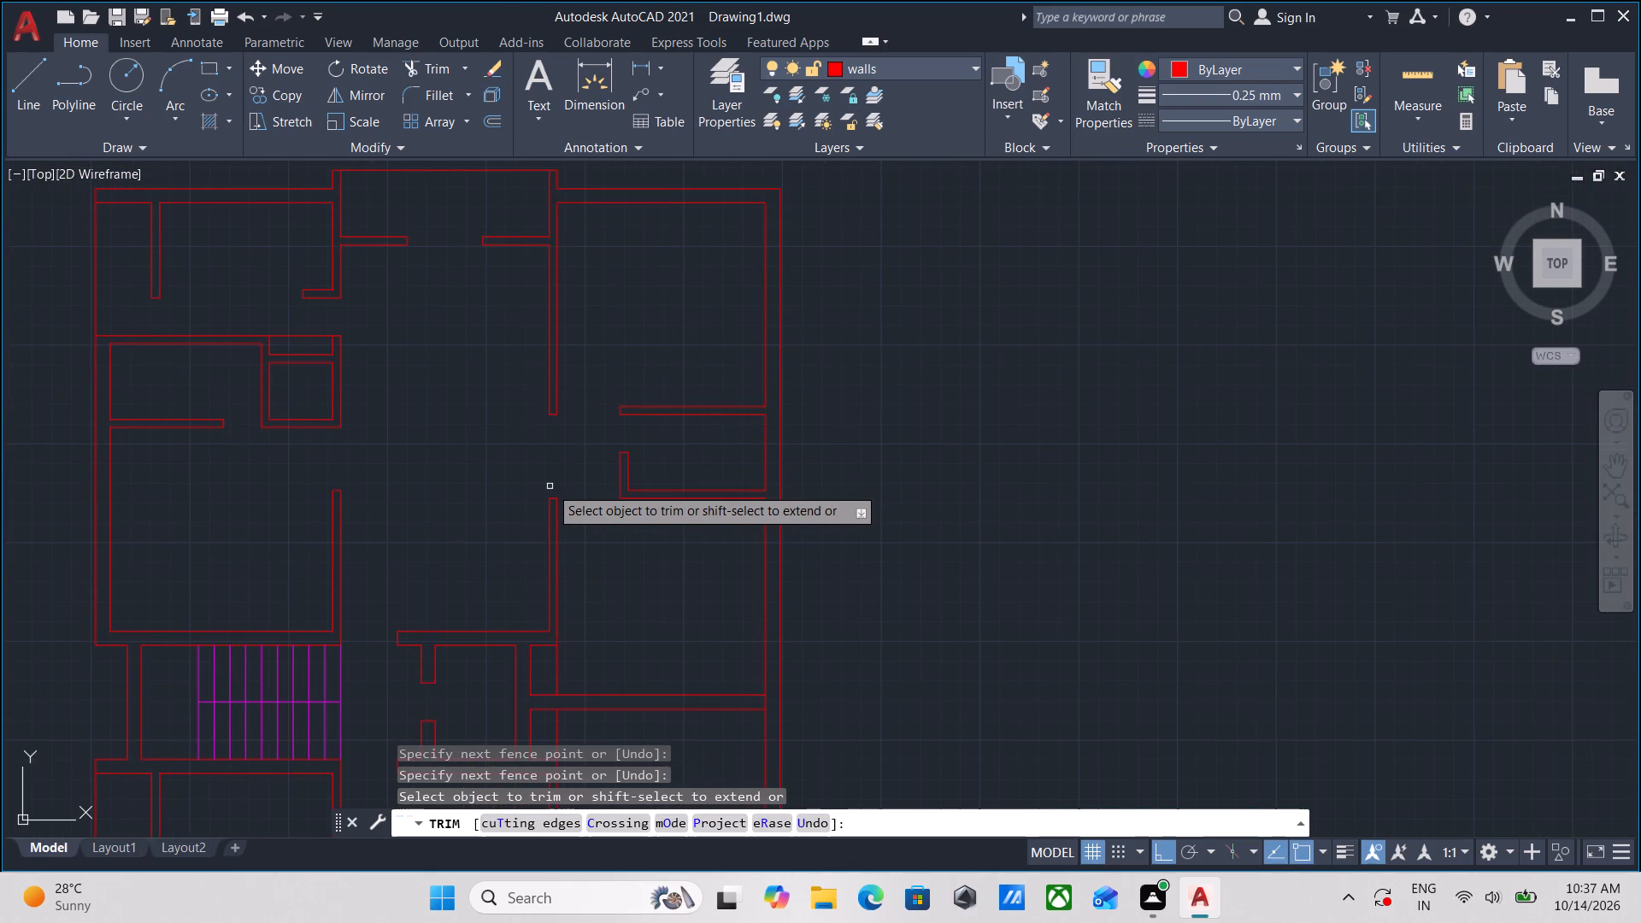
{"action": "key", "text": "Escape"}
Examine the whole floor plan, comparing the walls and door openings of both apartments.
{"action": "scroll", "coordinate": [550, 486], "scroll_direction": "down", "scroll_amount": 1}
{"action": "middle_click_drag", "start_coordinate": [550, 486], "coordinate": [675, 412]}
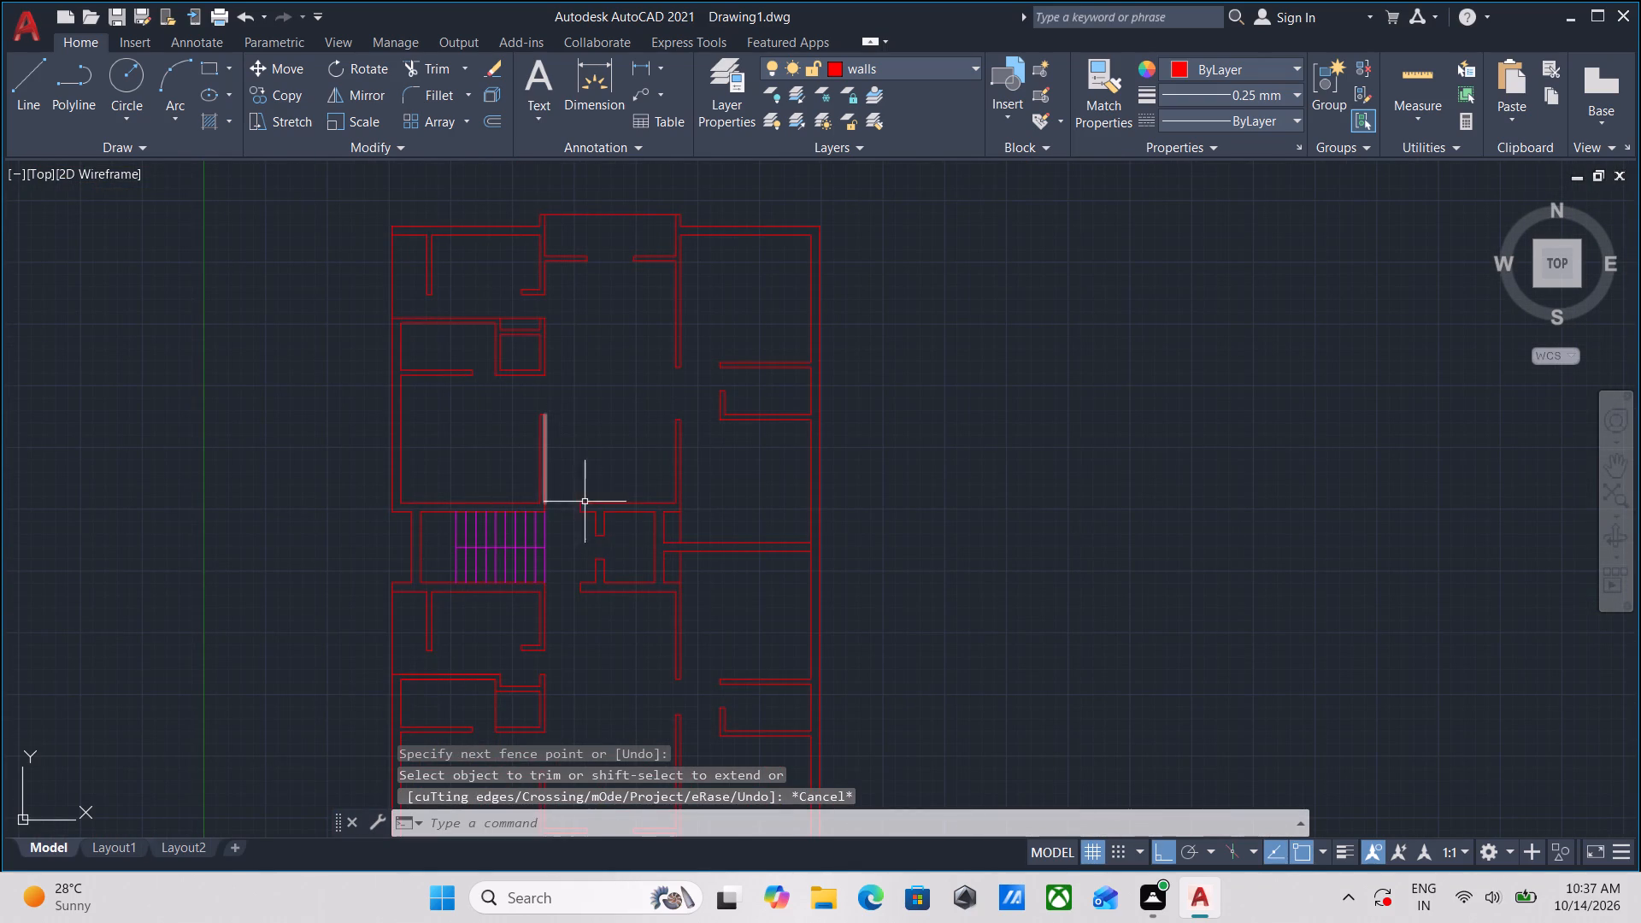
{"action": "middle_click_drag", "start_coordinate": [756, 480], "coordinate": [905, 345]}
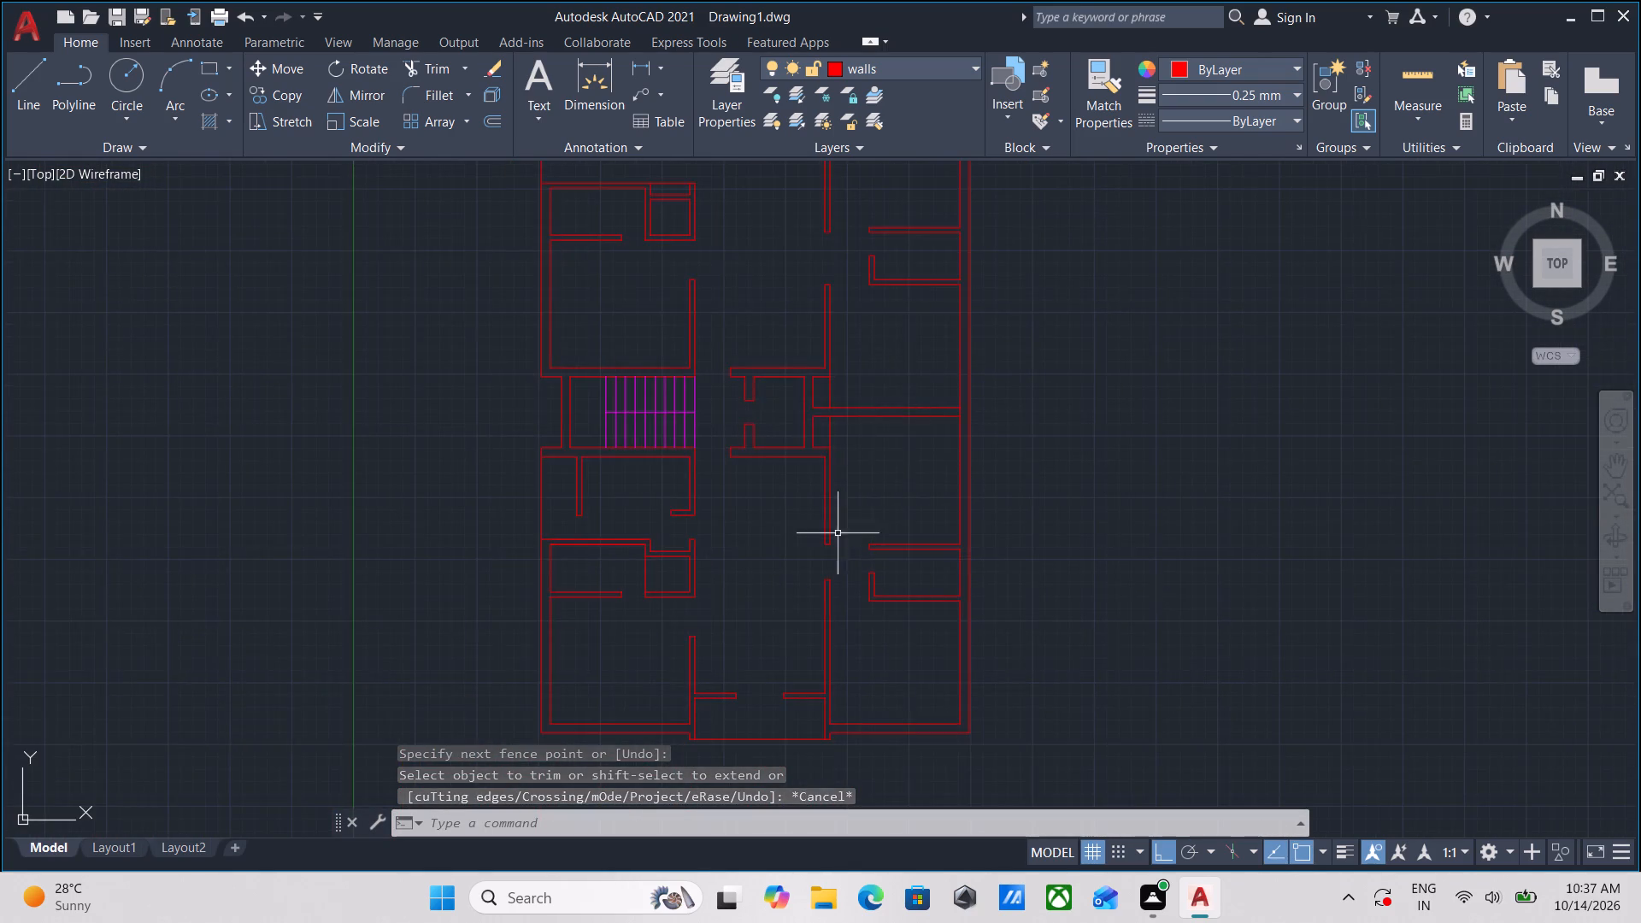
{"action": "middle_click_drag", "start_coordinate": [839, 530], "coordinate": [943, 407]}
{"action": "middle_click_drag", "start_coordinate": [872, 478], "coordinate": [664, 561]}
{"action": "middle_click_drag", "start_coordinate": [763, 376], "coordinate": [699, 523]}
{"action": "middle_click_drag", "start_coordinate": [601, 357], "coordinate": [595, 397]}
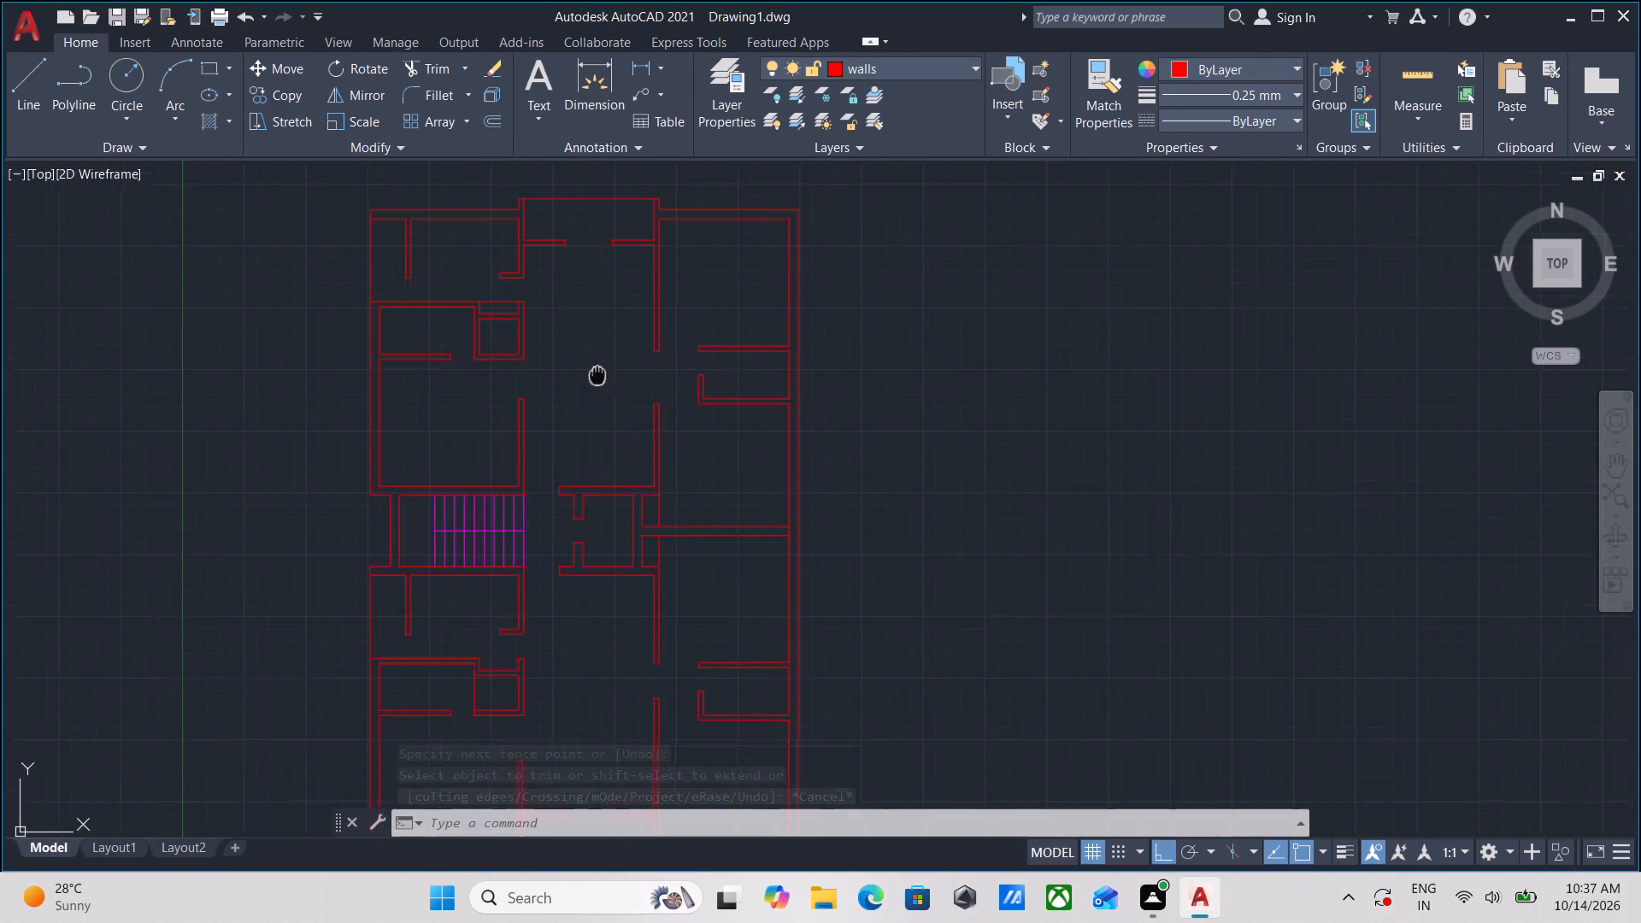
{"action": "middle_click_drag", "start_coordinate": [595, 397], "coordinate": [588, 452]}
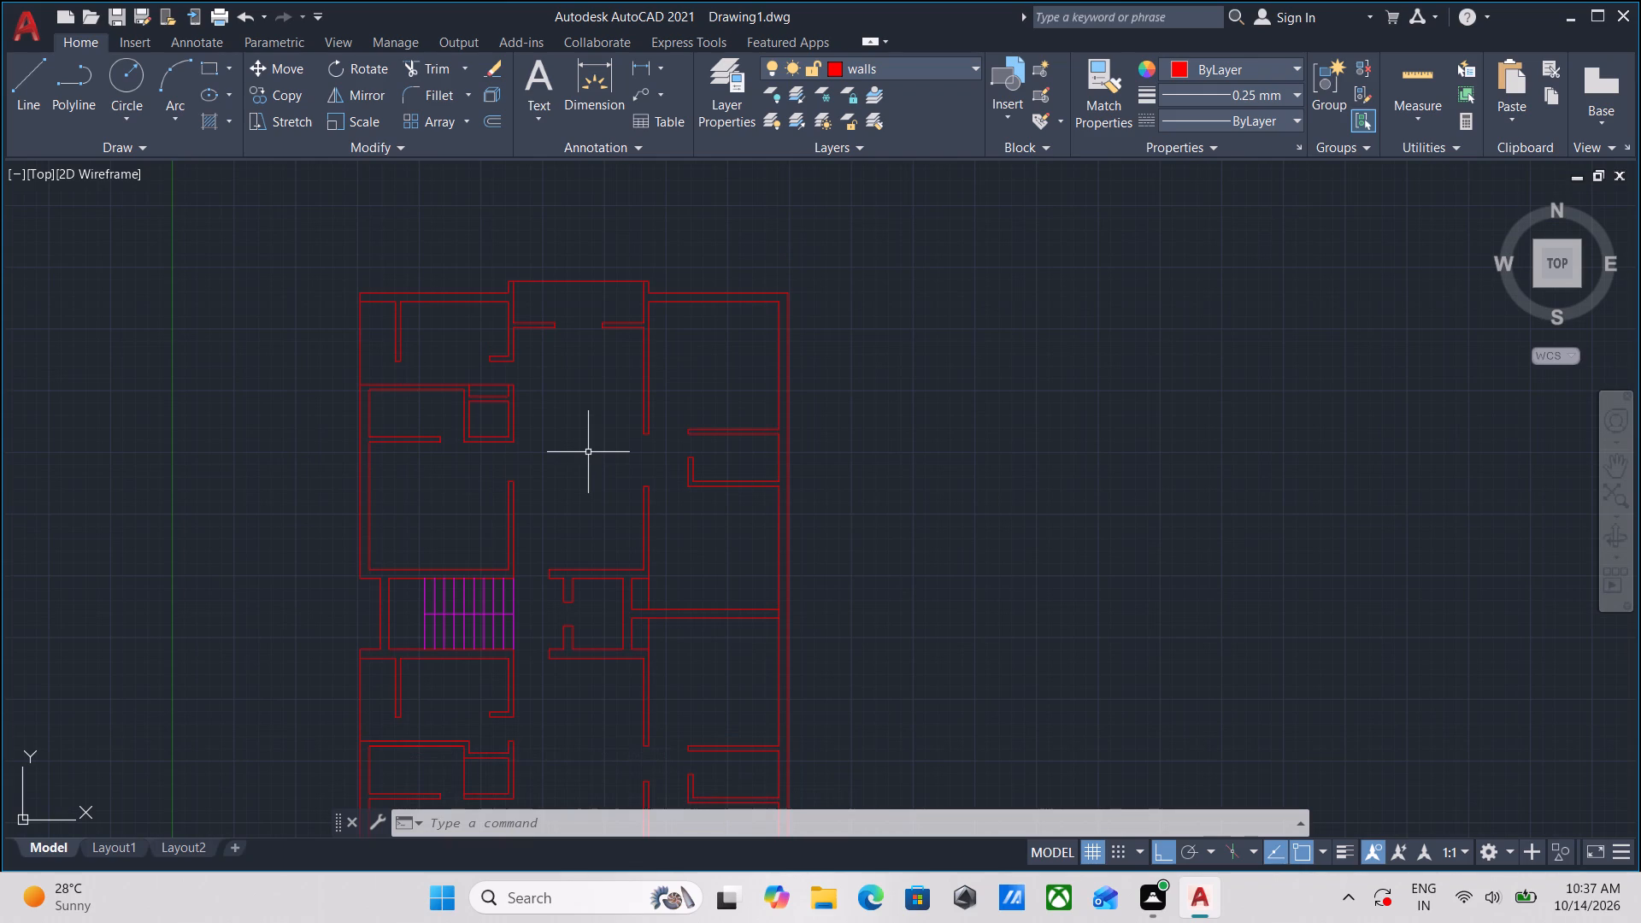
{"action": "scroll", "coordinate": [582, 333], "scroll_direction": "up", "scroll_amount": 1}
{"action": "middle_click_drag", "start_coordinate": [572, 411], "coordinate": [579, 375]}
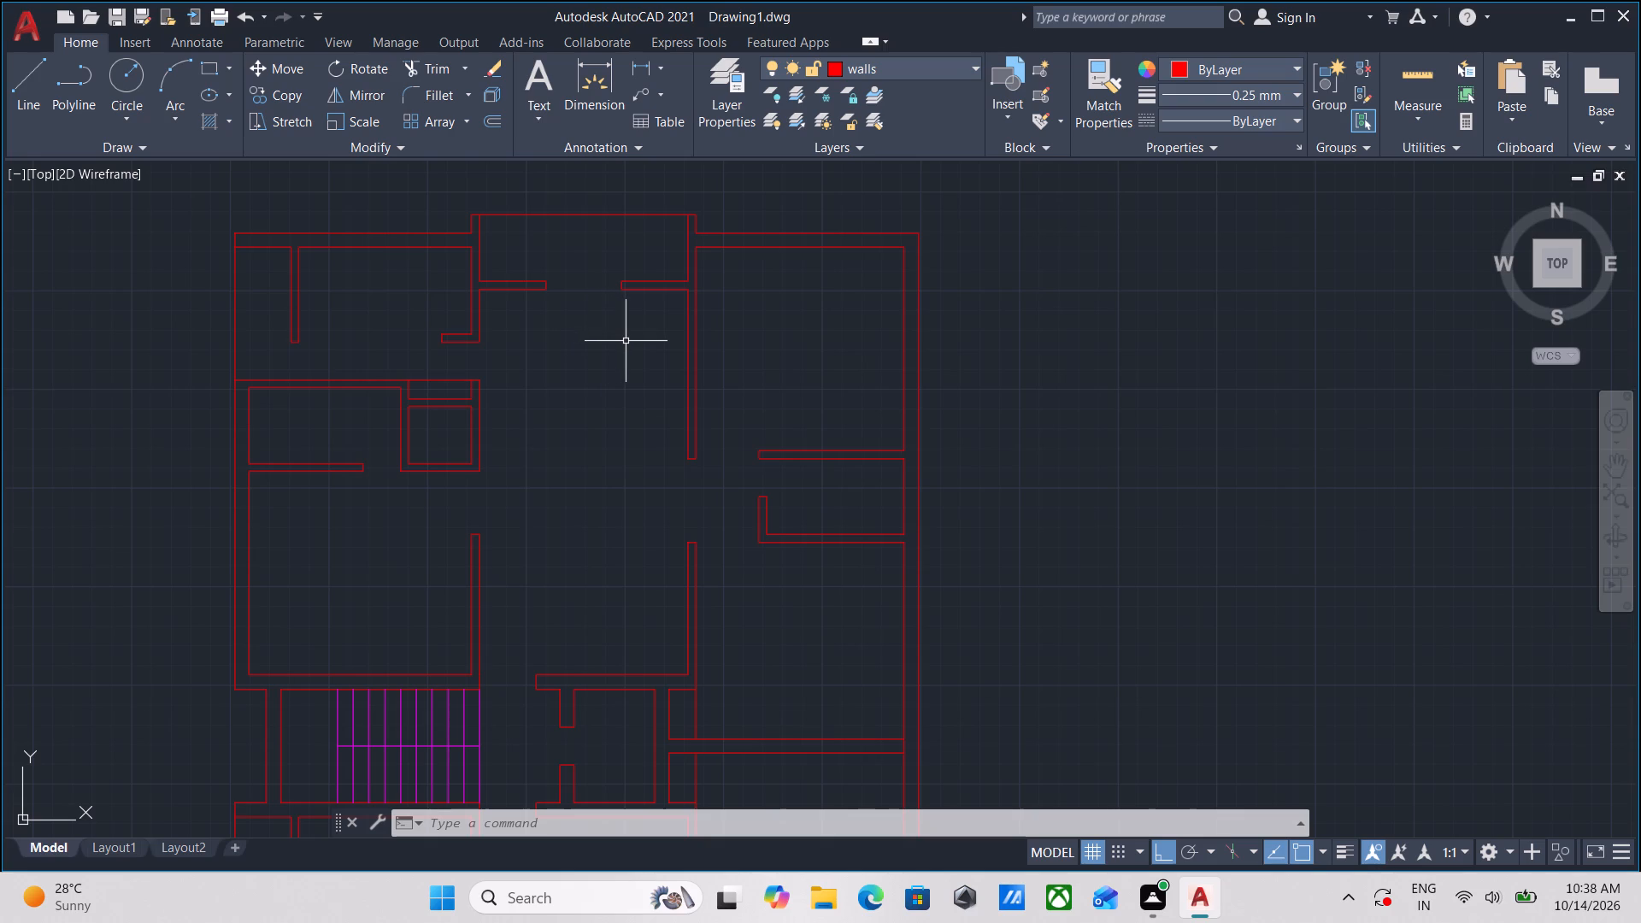
{"action": "scroll", "coordinate": [632, 310], "scroll_direction": "down", "scroll_amount": 1}
{"action": "middle_click_drag", "start_coordinate": [625, 320], "coordinate": [544, 356]}
Make the doors layer current.
{"action": "left_click", "coordinate": [890, 57]}
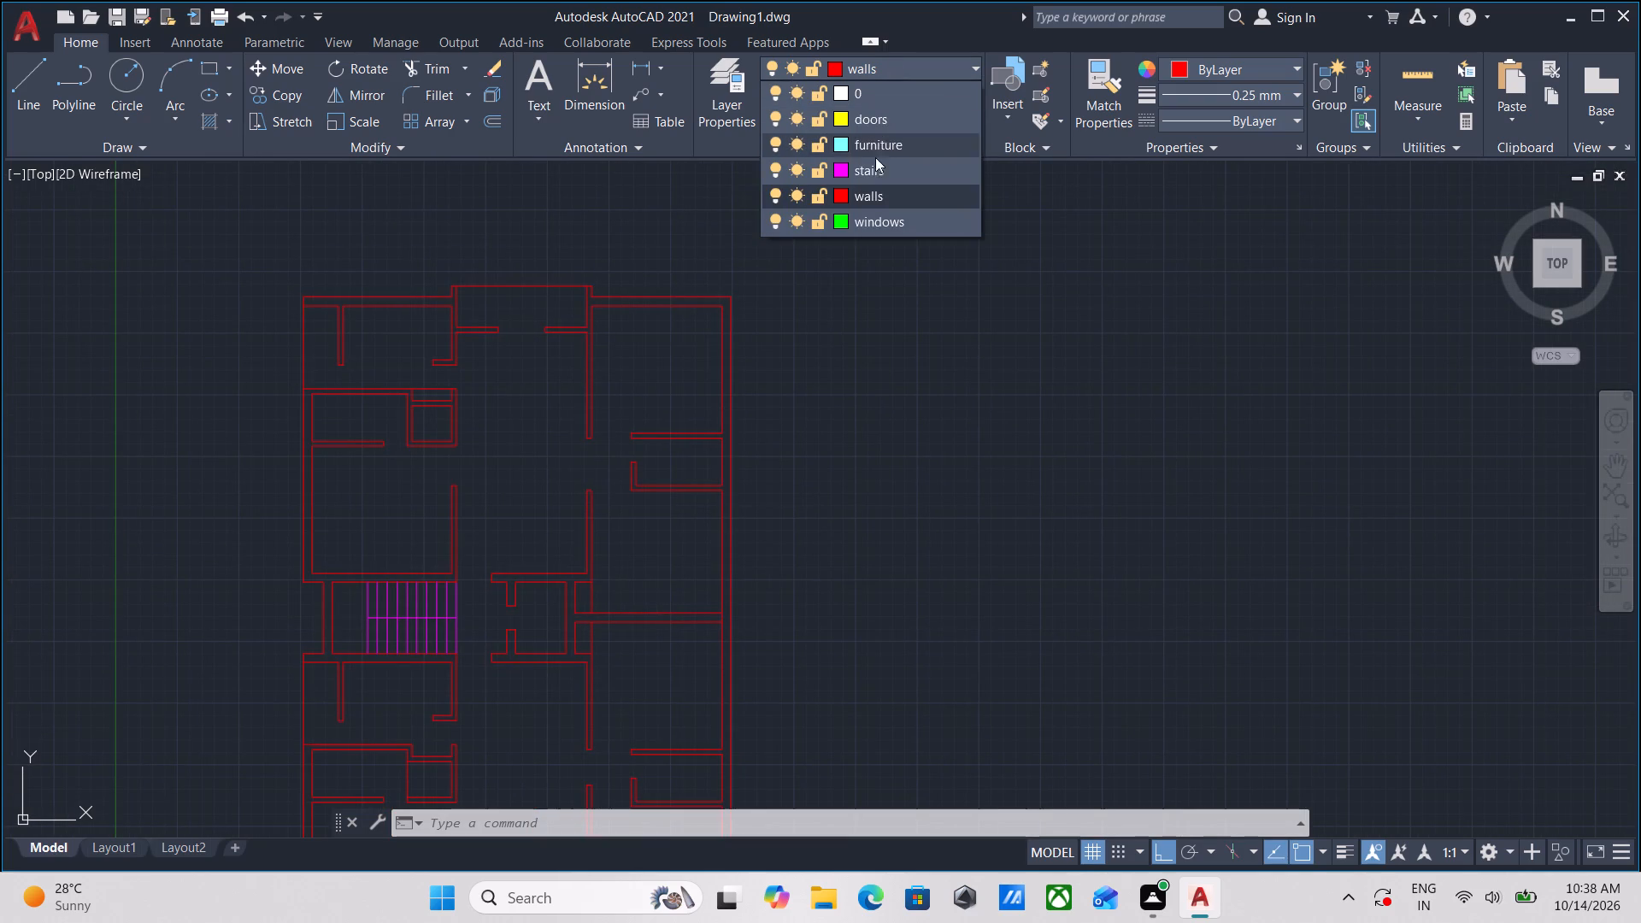
{"action": "left_click", "coordinate": [864, 115]}
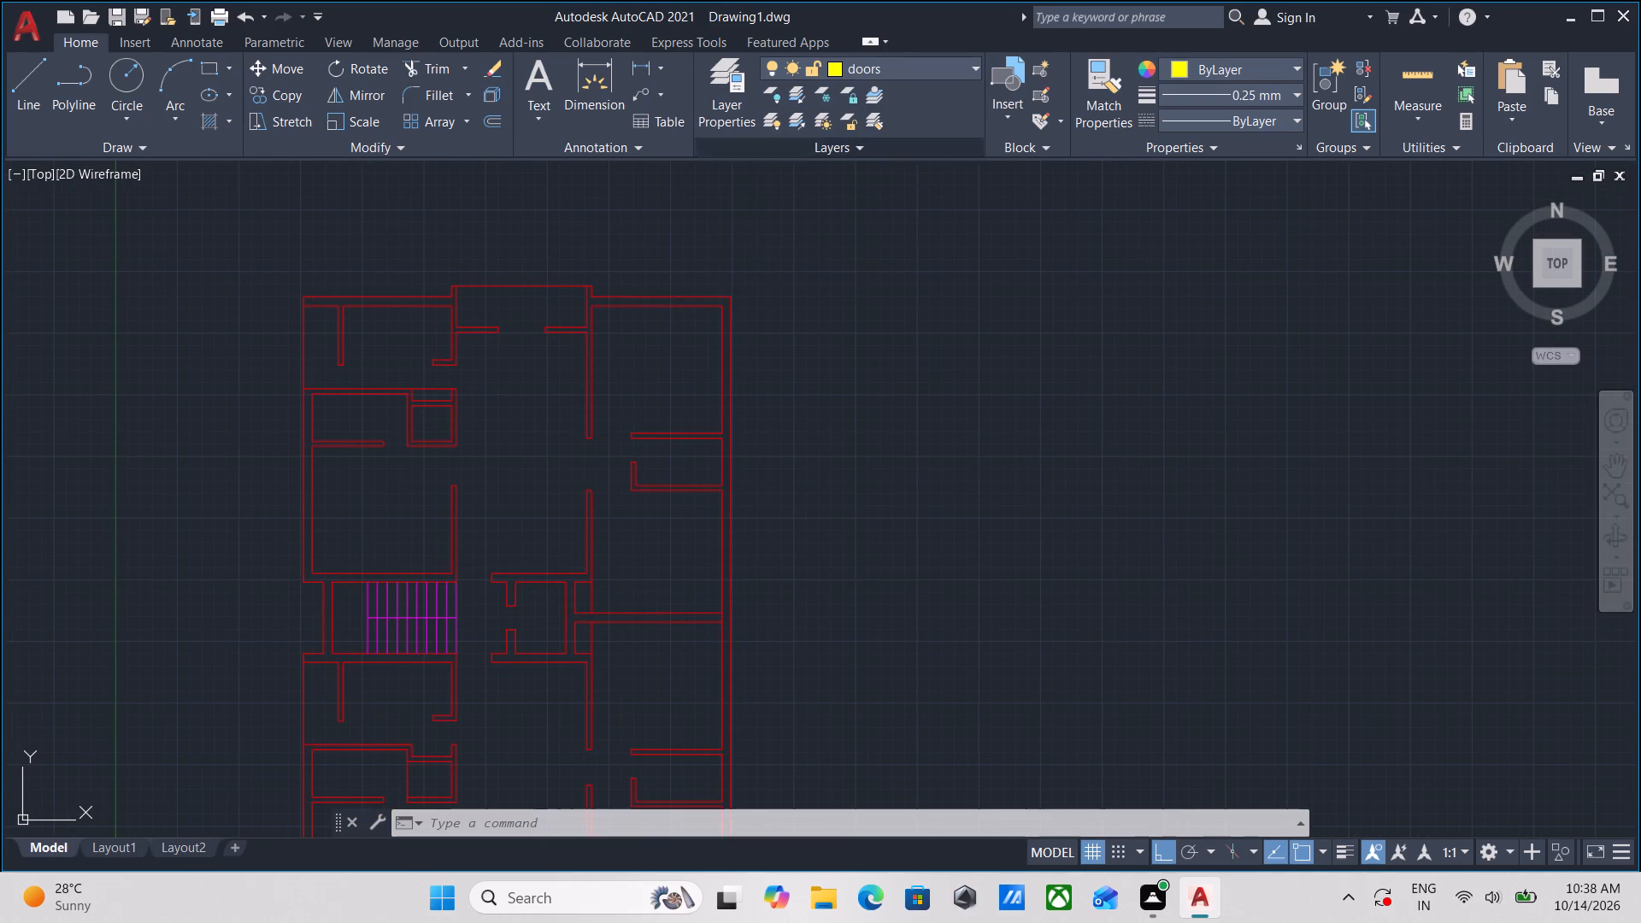
Insert the Door - Imperial block from the tool palettes in the empty area east of the floor plan.
{"action": "scroll", "coordinate": [881, 400], "scroll_direction": "down", "scroll_amount": 2}
{"action": "middle_click_drag", "start_coordinate": [881, 400], "coordinate": [838, 323]}
{"action": "scroll", "coordinate": [859, 391], "scroll_direction": "up", "scroll_amount": 3}
{"action": "middle_click_drag", "start_coordinate": [857, 379], "coordinate": [709, 411]}
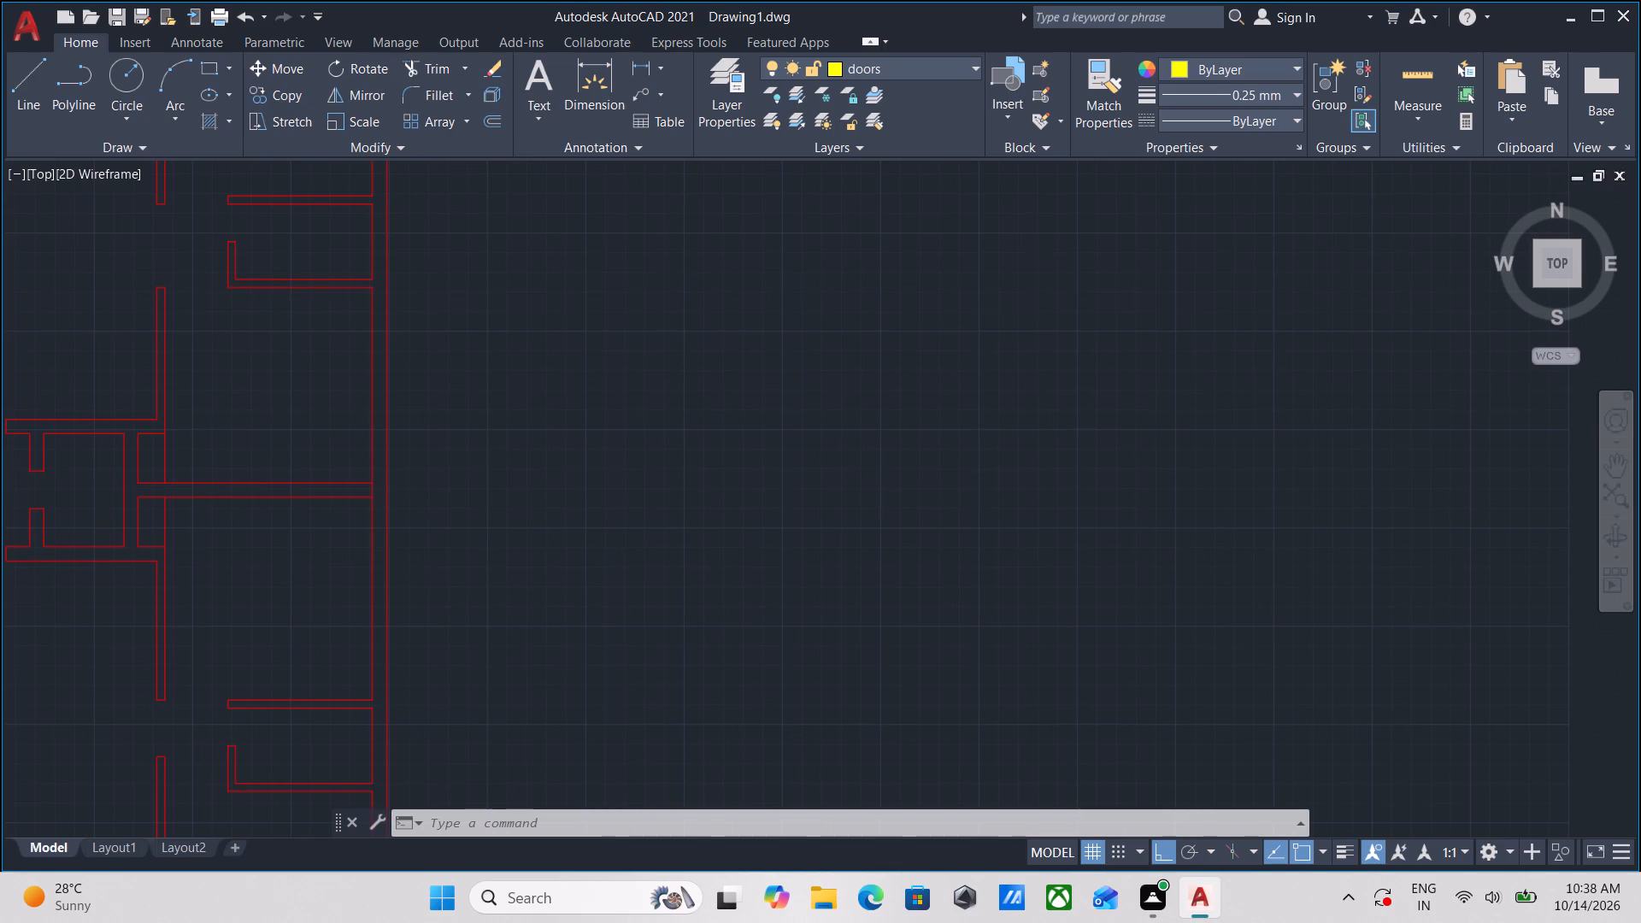
{"action": "type", "text": "tp"}
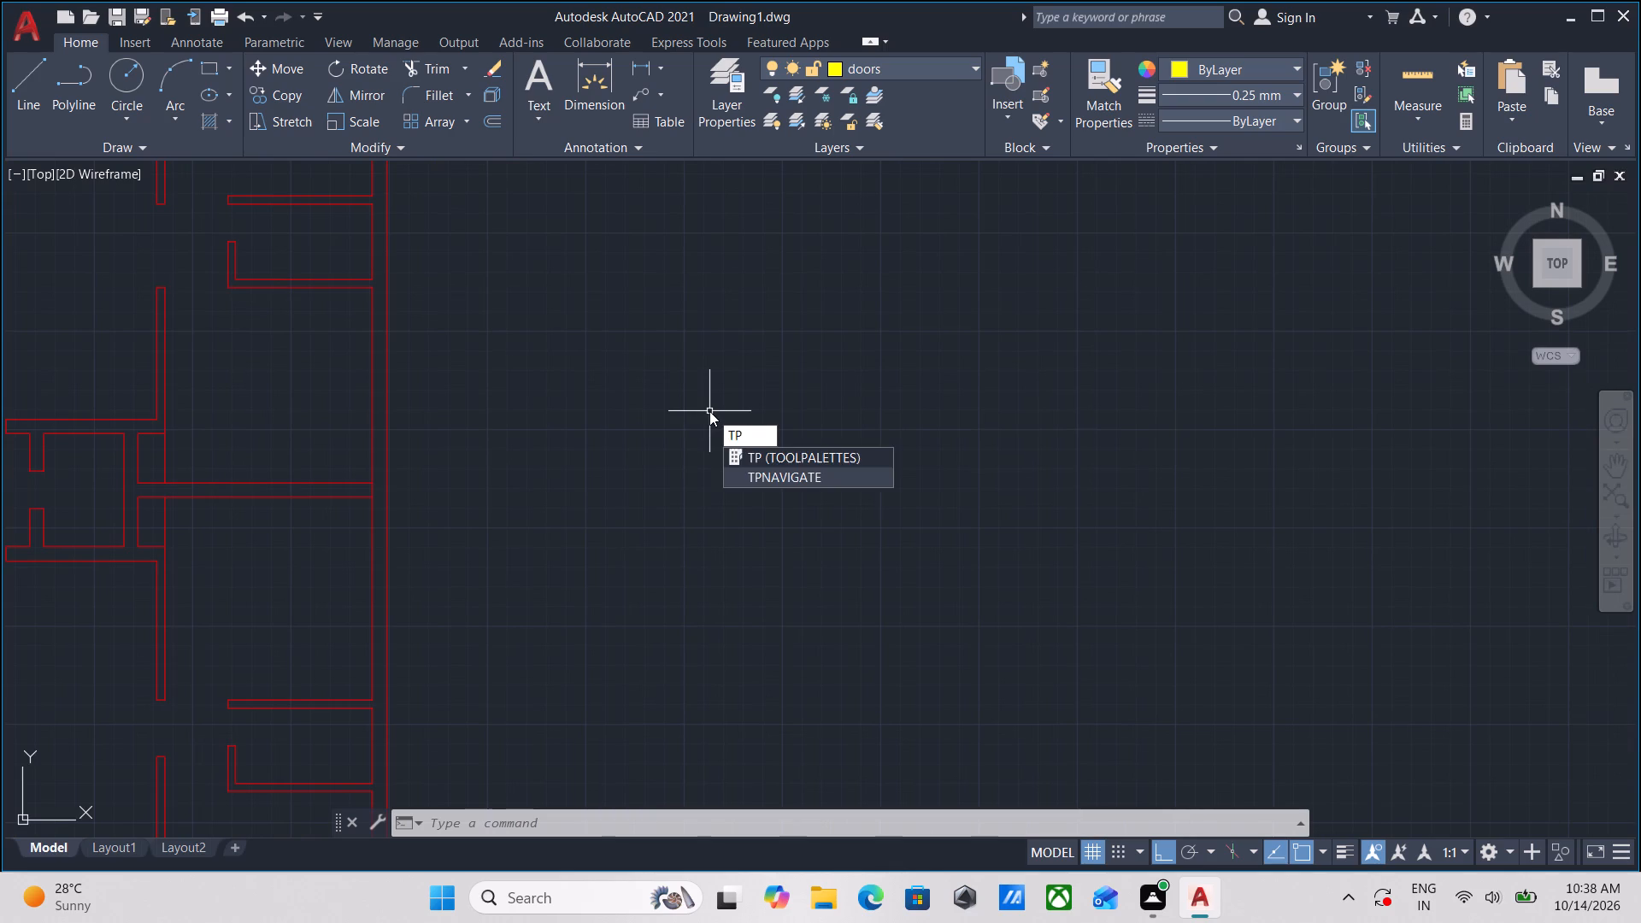
{"action": "key", "text": "Return"}
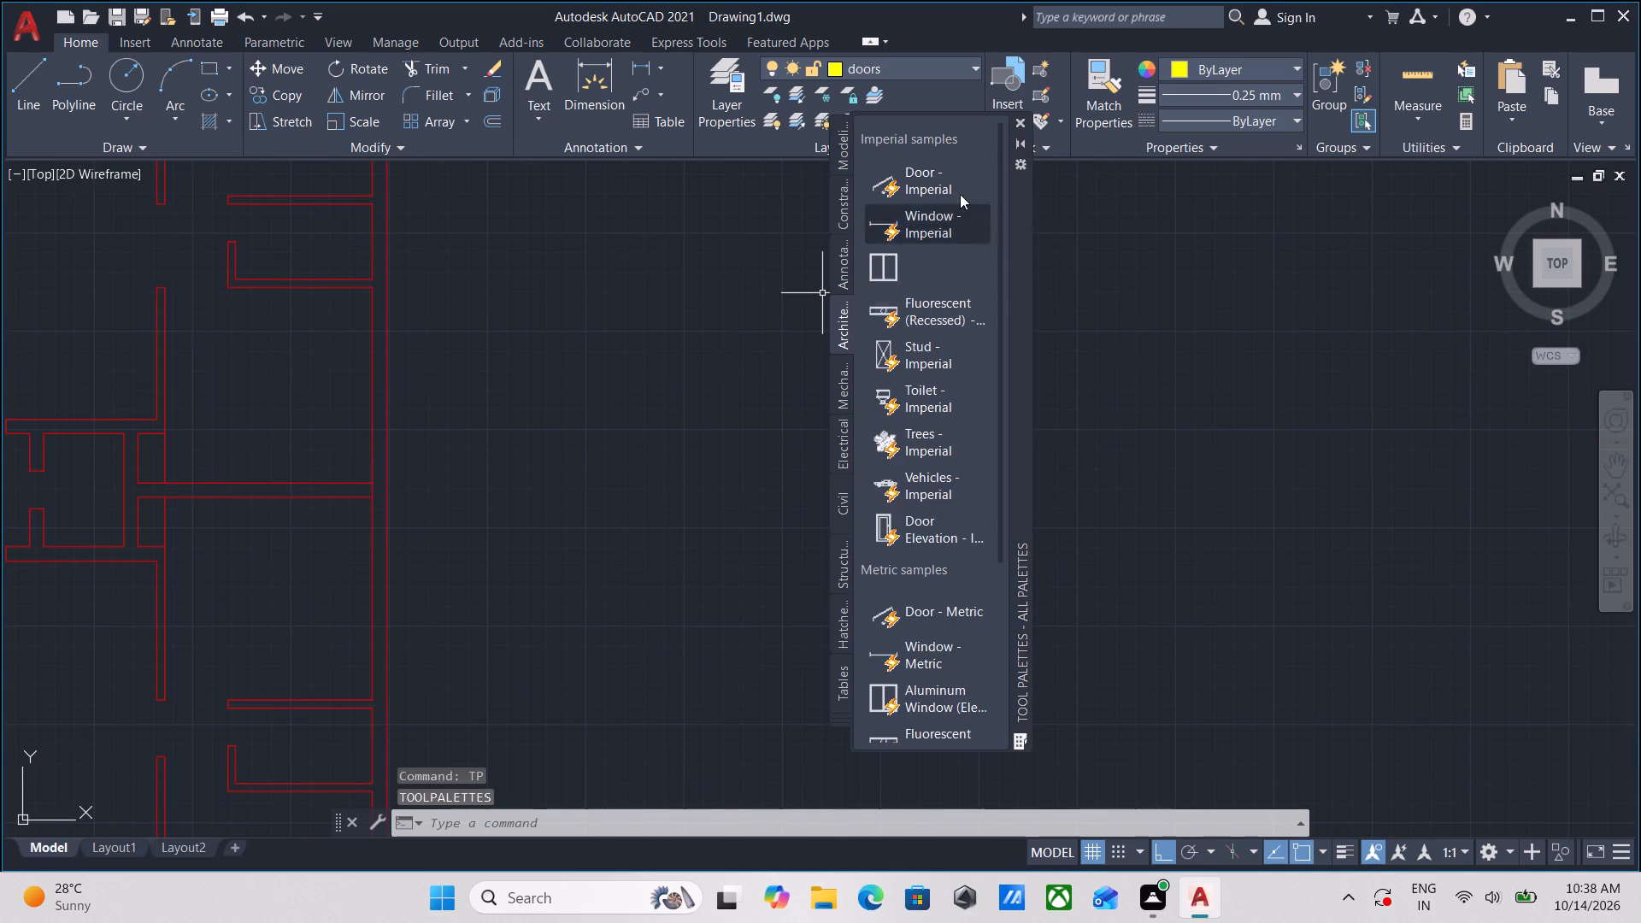
{"action": "left_click", "coordinate": [952, 174]}
{"action": "scroll", "coordinate": [563, 438], "scroll_direction": "up", "scroll_amount": 3}
{"action": "left_click", "coordinate": [563, 438]}
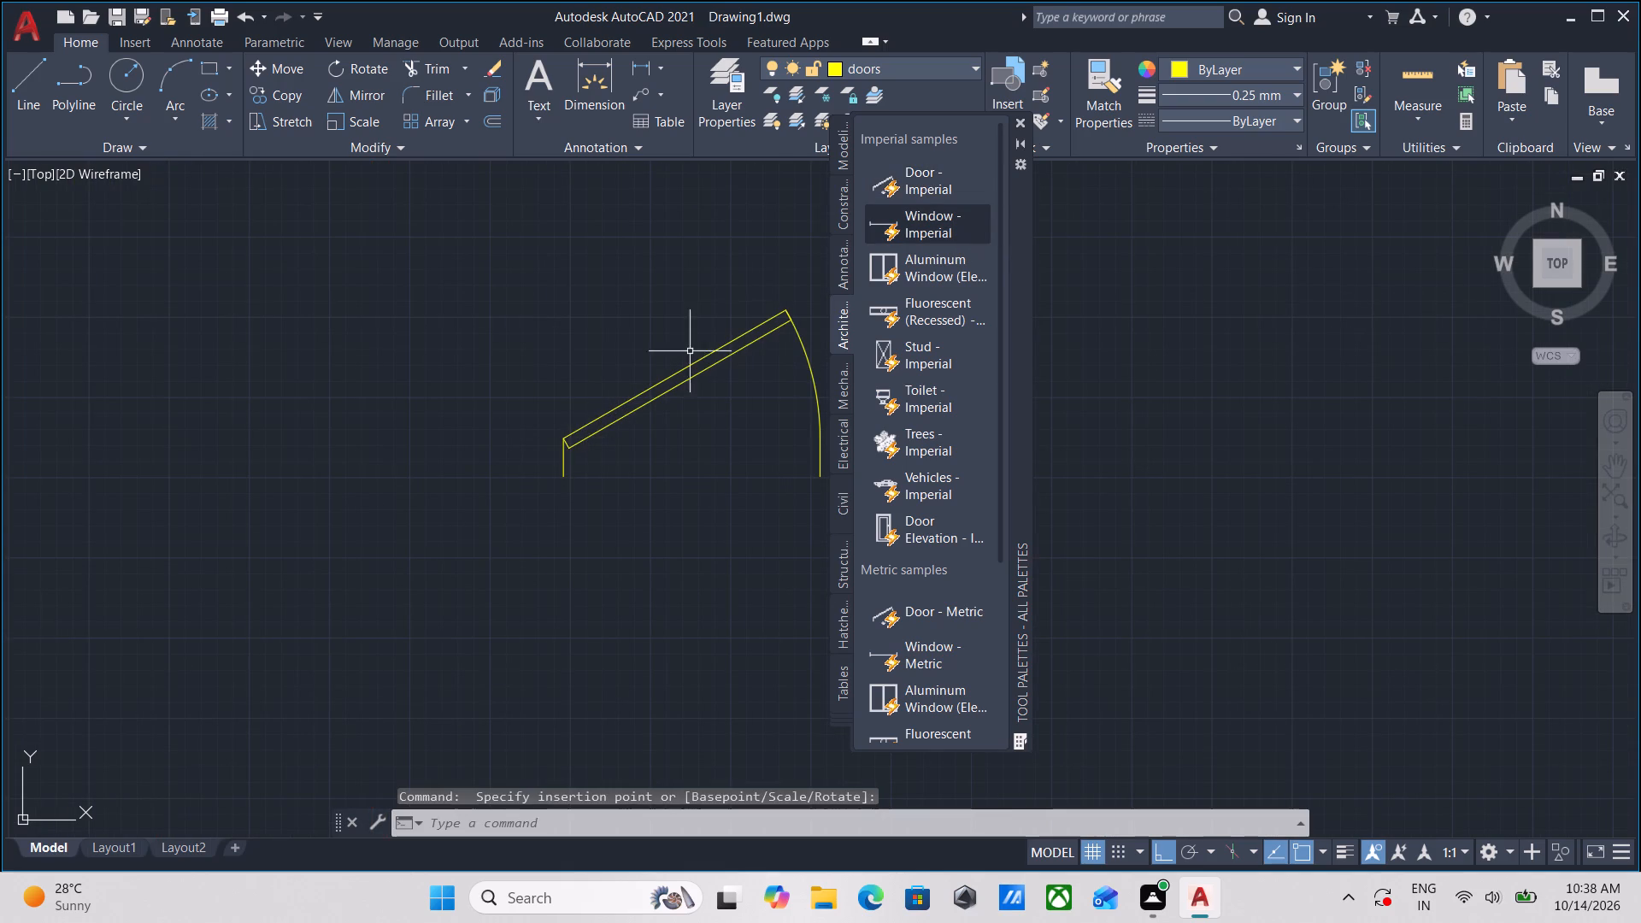
{"action": "left_click", "coordinate": [1019, 121]}
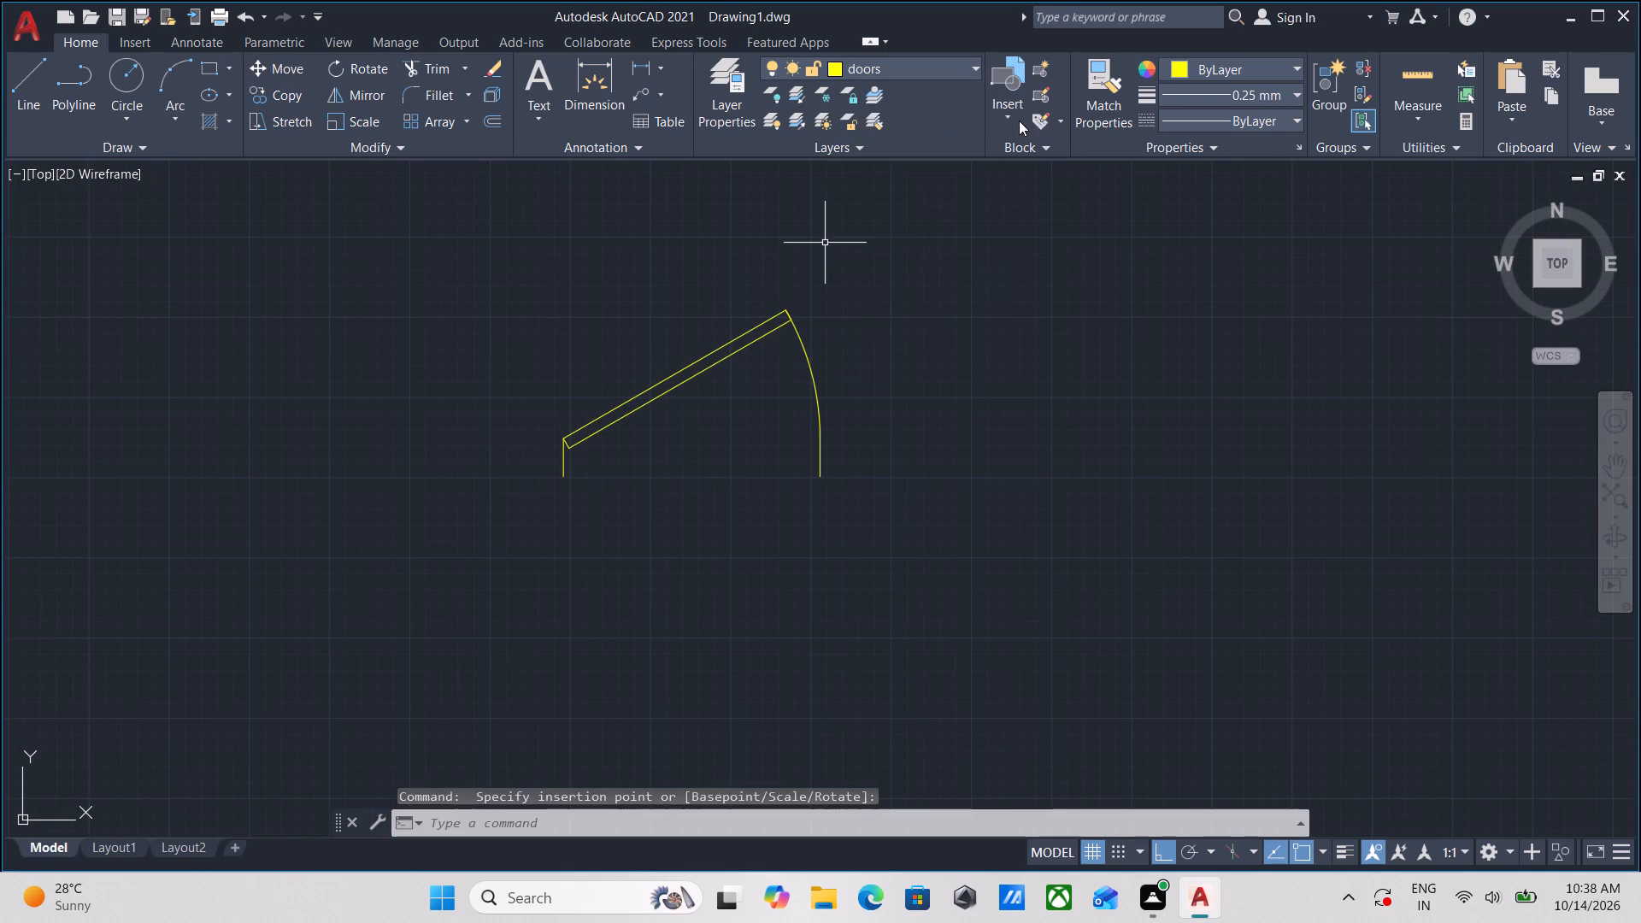
Set the inserted door block's opening angle to Open 90º.
{"action": "left_click", "coordinate": [715, 391]}
{"action": "left_click", "coordinate": [692, 372]}
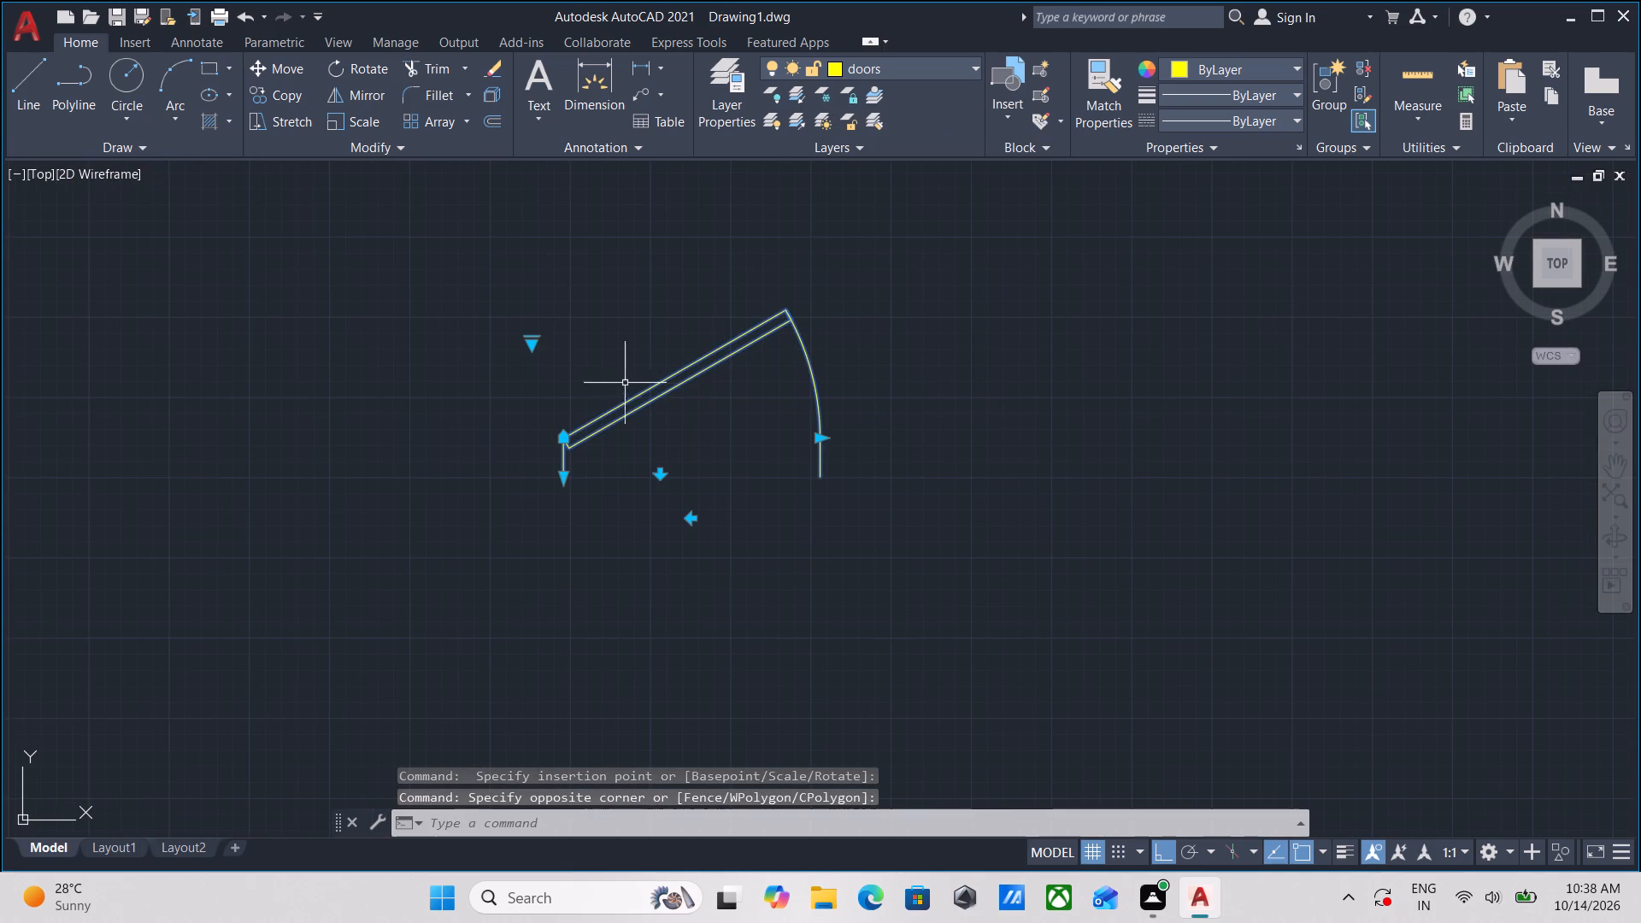
{"action": "left_click", "coordinate": [532, 342]}
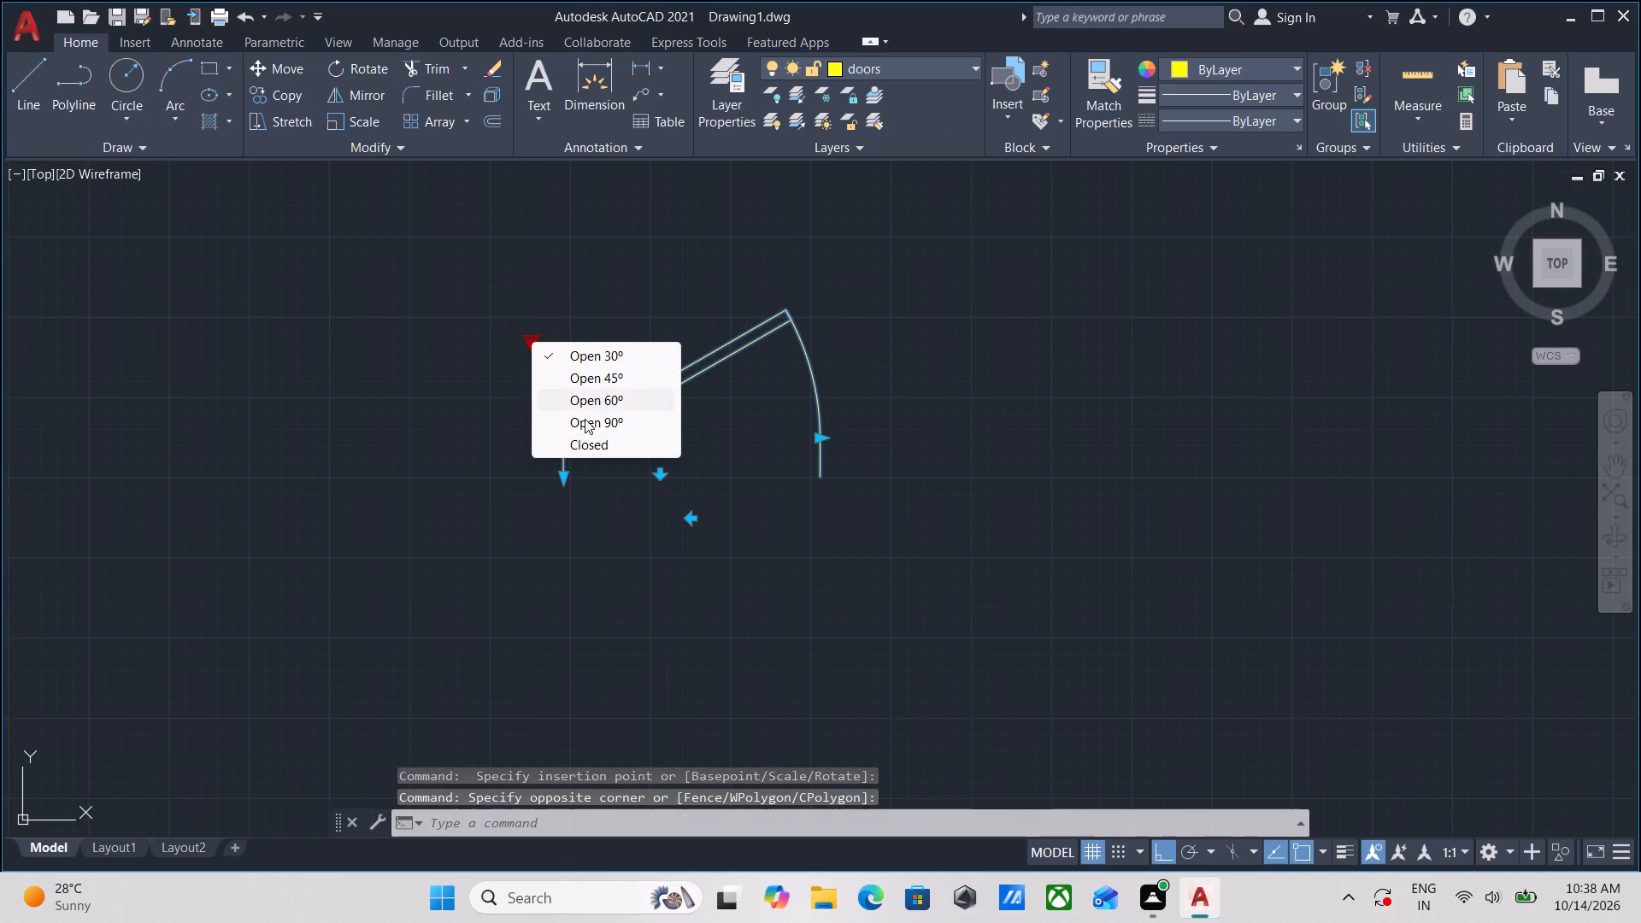
{"action": "left_click", "coordinate": [585, 419]}
{"action": "key", "text": "Escape"}
Shorten the door block's opening width to 2'.
{"action": "left_click", "coordinate": [852, 489]}
{"action": "left_click", "coordinate": [752, 435]}
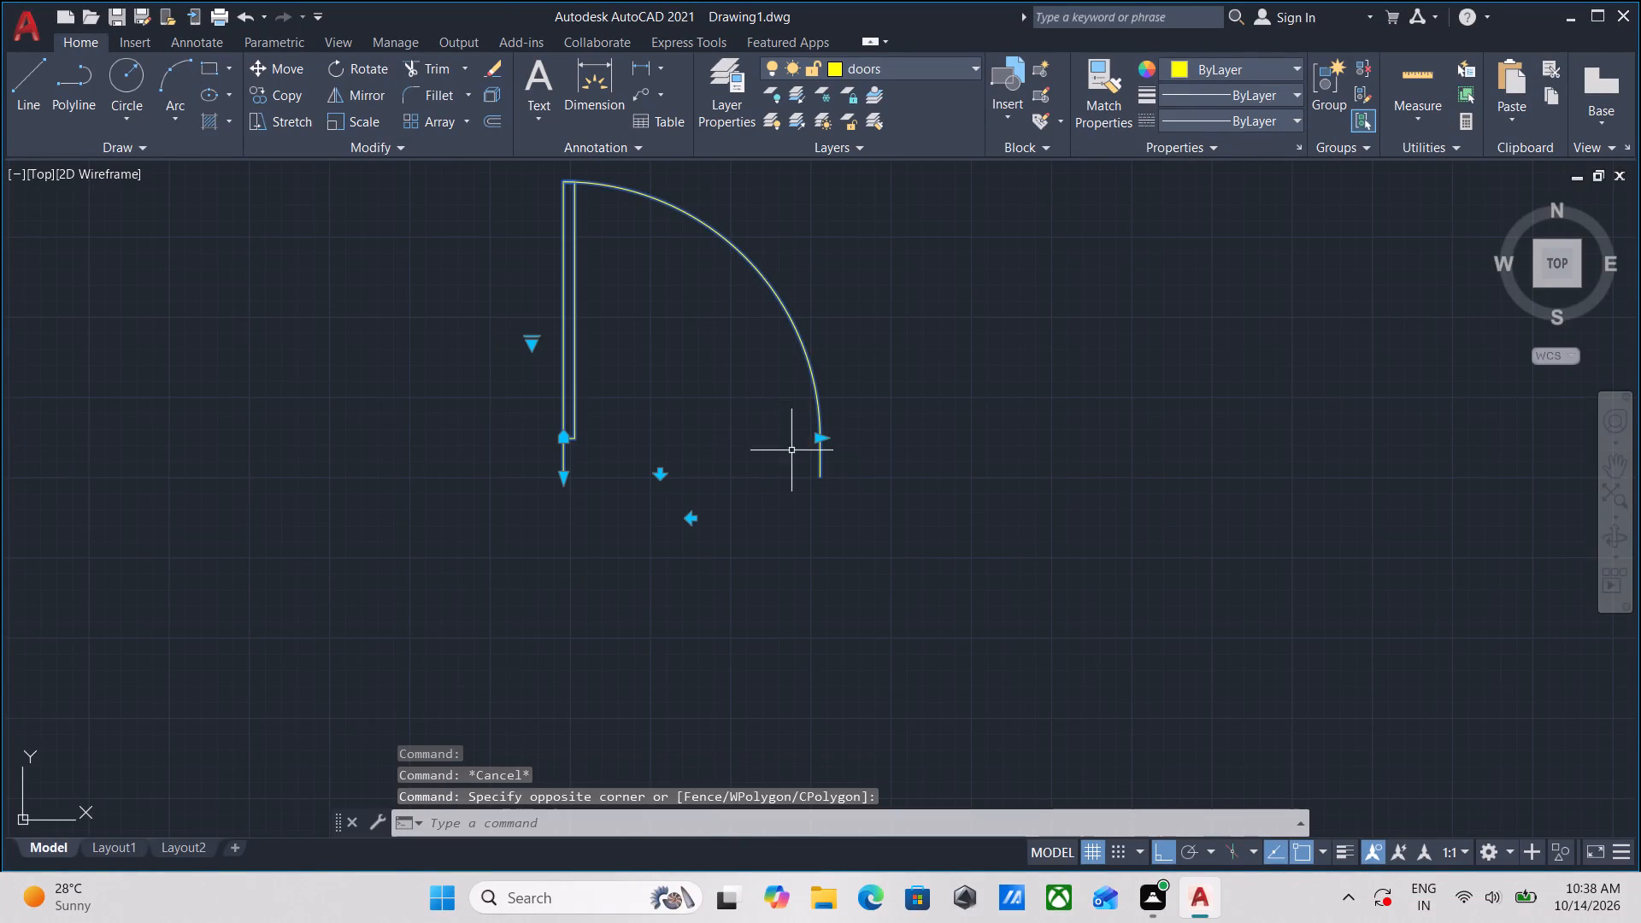
{"action": "left_click", "coordinate": [820, 437]}
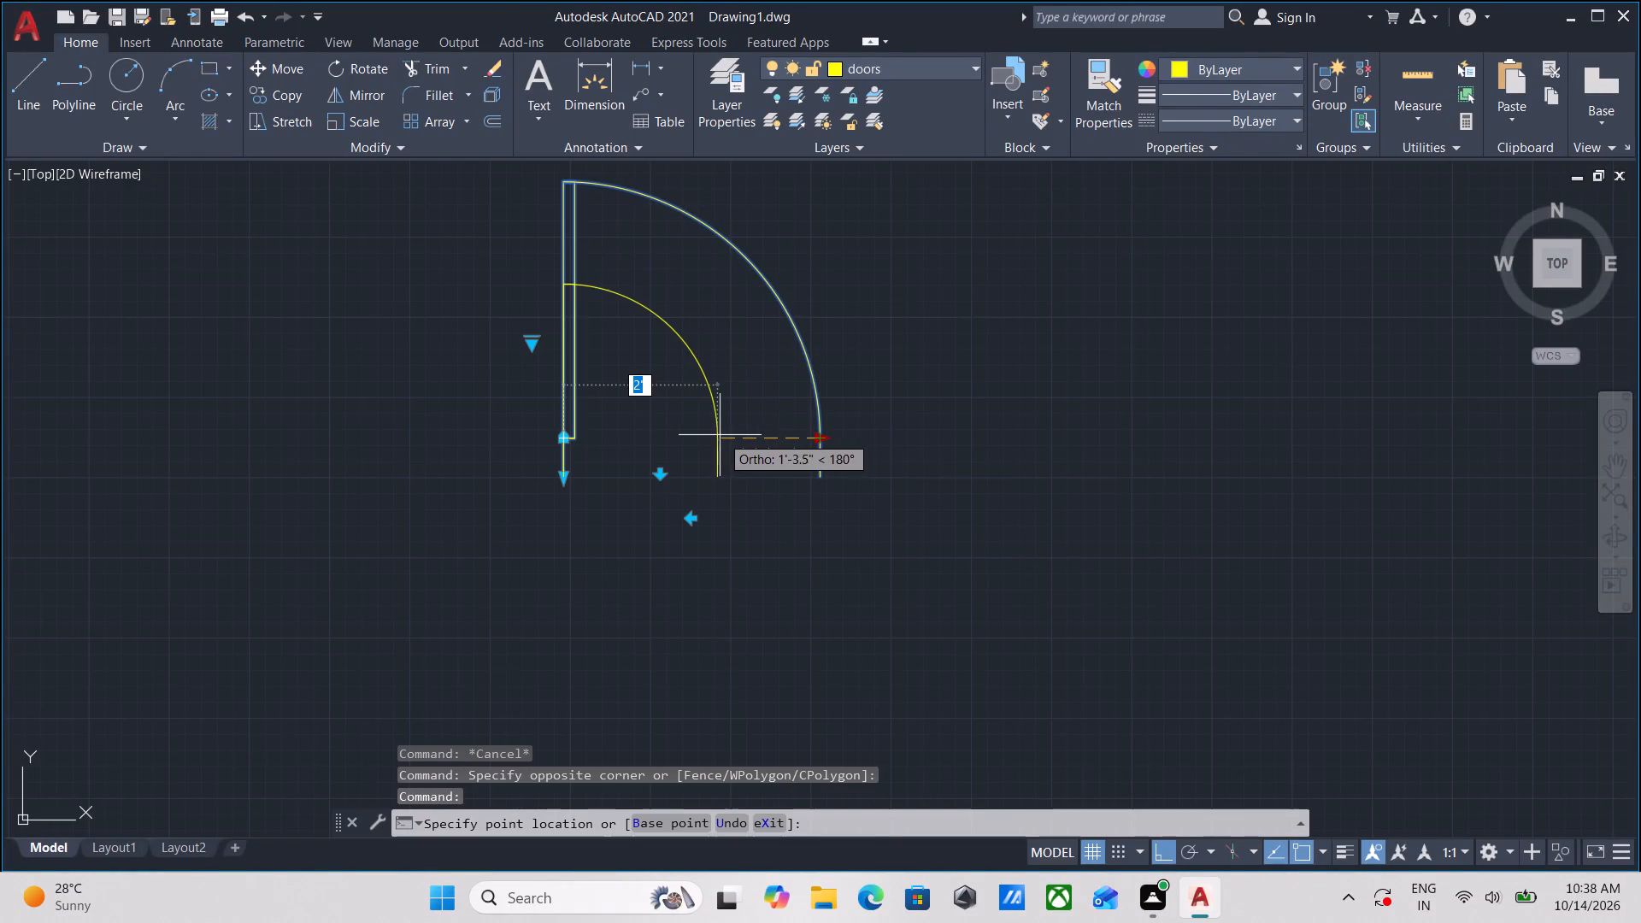
{"action": "left_click", "coordinate": [705, 435]}
{"action": "key", "text": "Escape"}
Copy the door block by its lower-left corner into the south-wall opening of the south apartment's small western room.
{"action": "left_click_drag", "start_coordinate": [814, 308], "coordinate": [768, 340]}
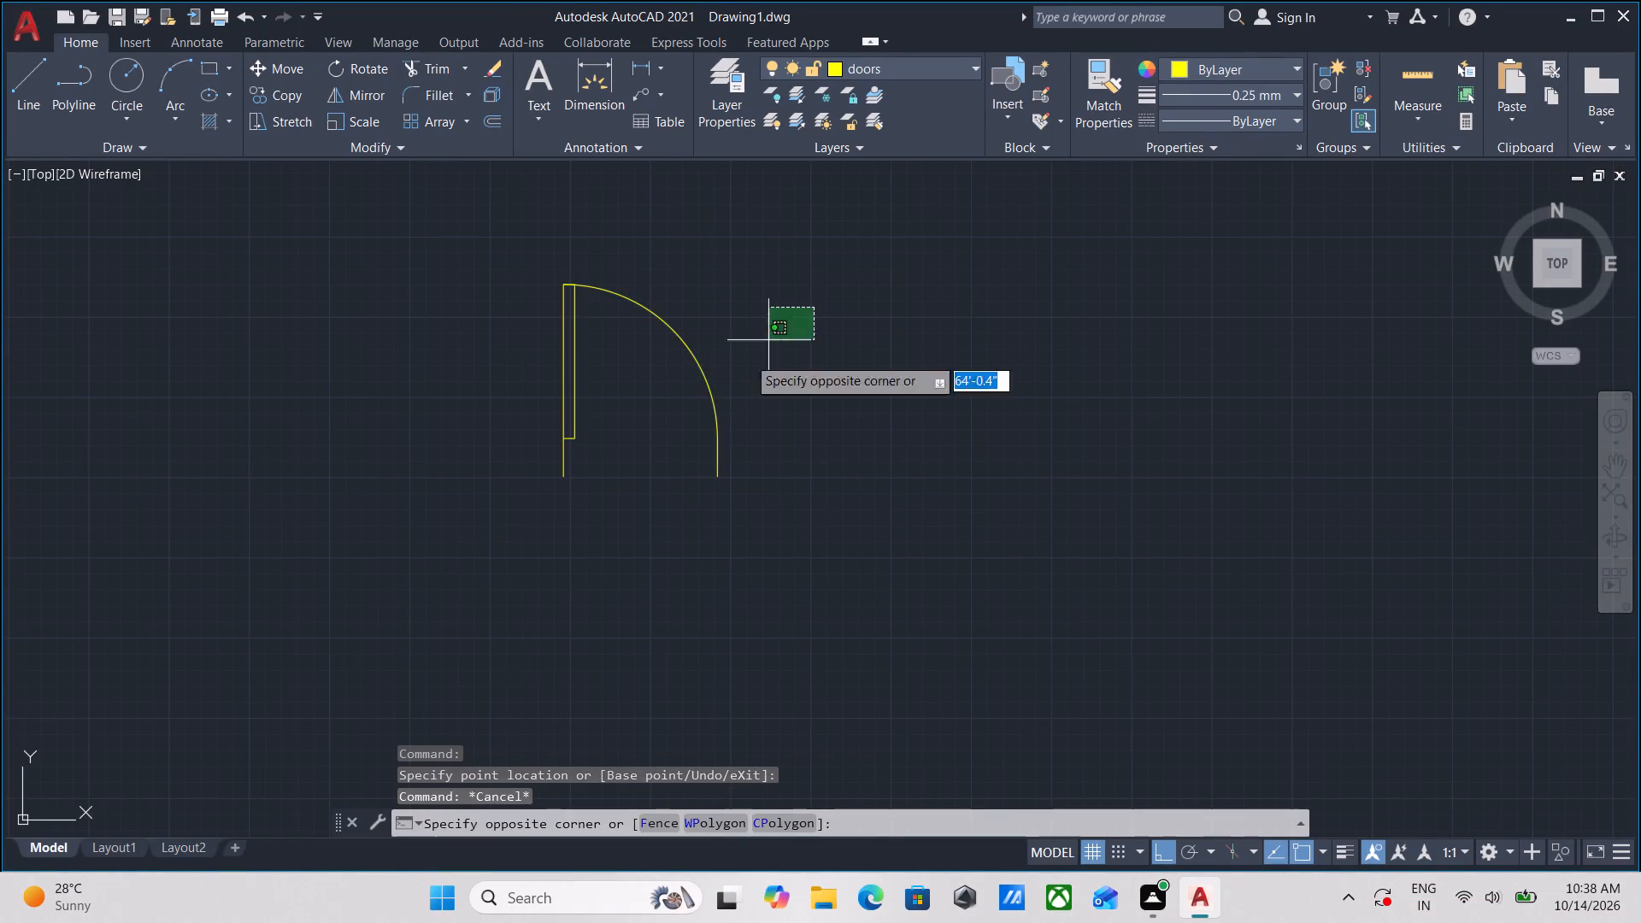
{"action": "left_click", "coordinate": [638, 426]}
{"action": "middle_click_drag", "start_coordinate": [776, 330], "coordinate": [784, 385]}
{"action": "type", "text": "co"}
{"action": "key", "text": "Return"}
{"action": "scroll", "coordinate": [531, 533], "scroll_direction": "up", "scroll_amount": 1}
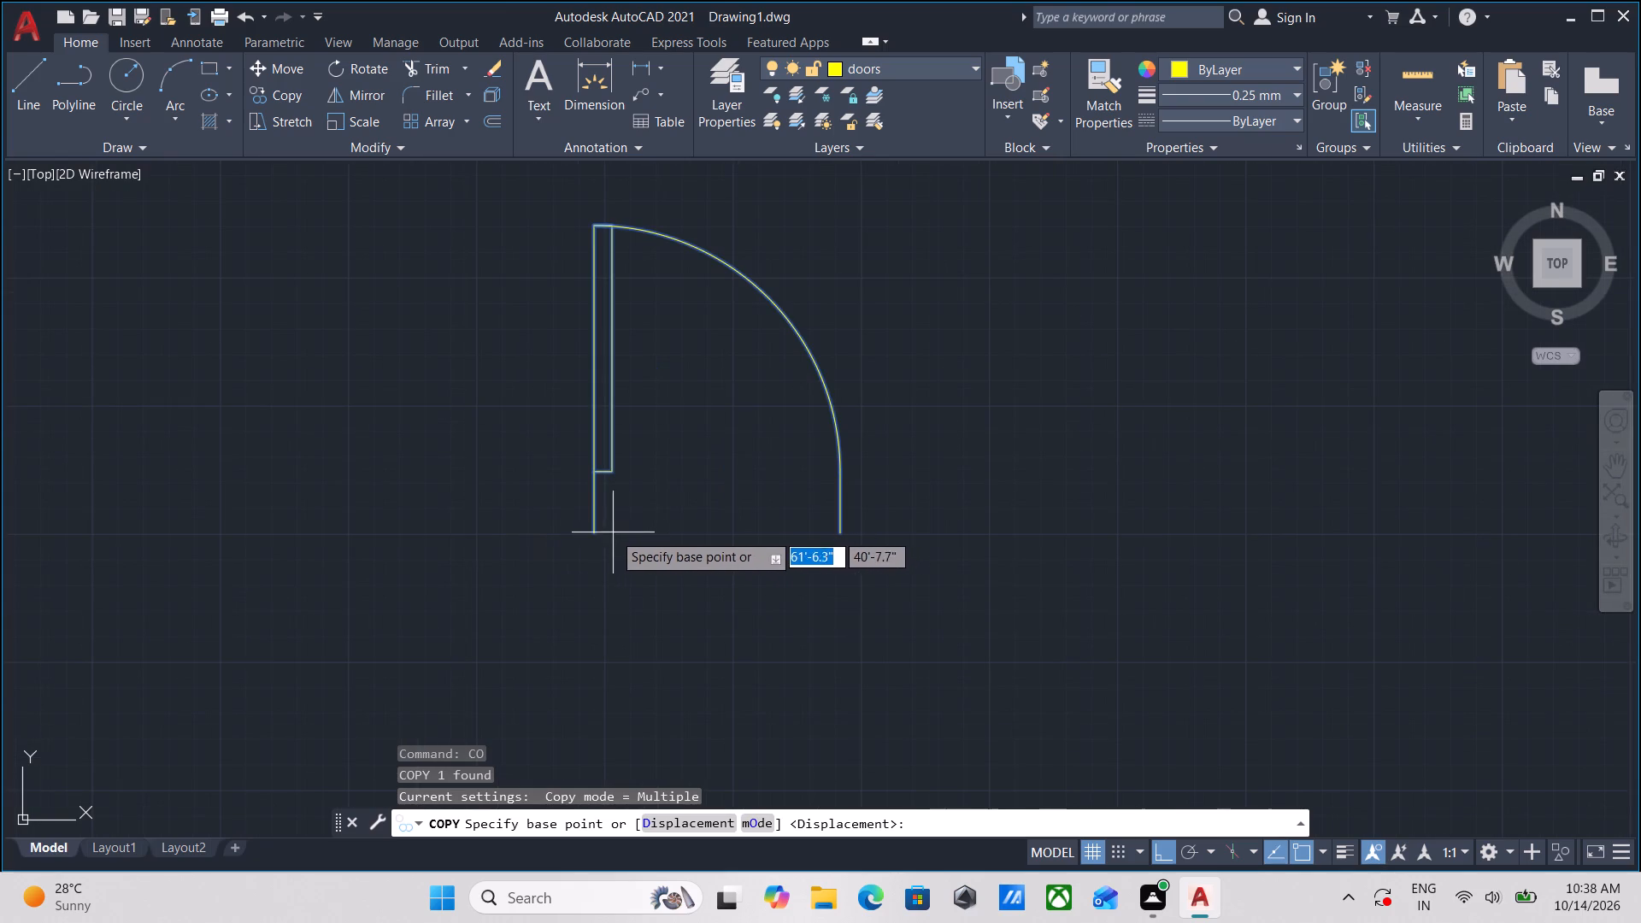
{"action": "left_click", "coordinate": [590, 533]}
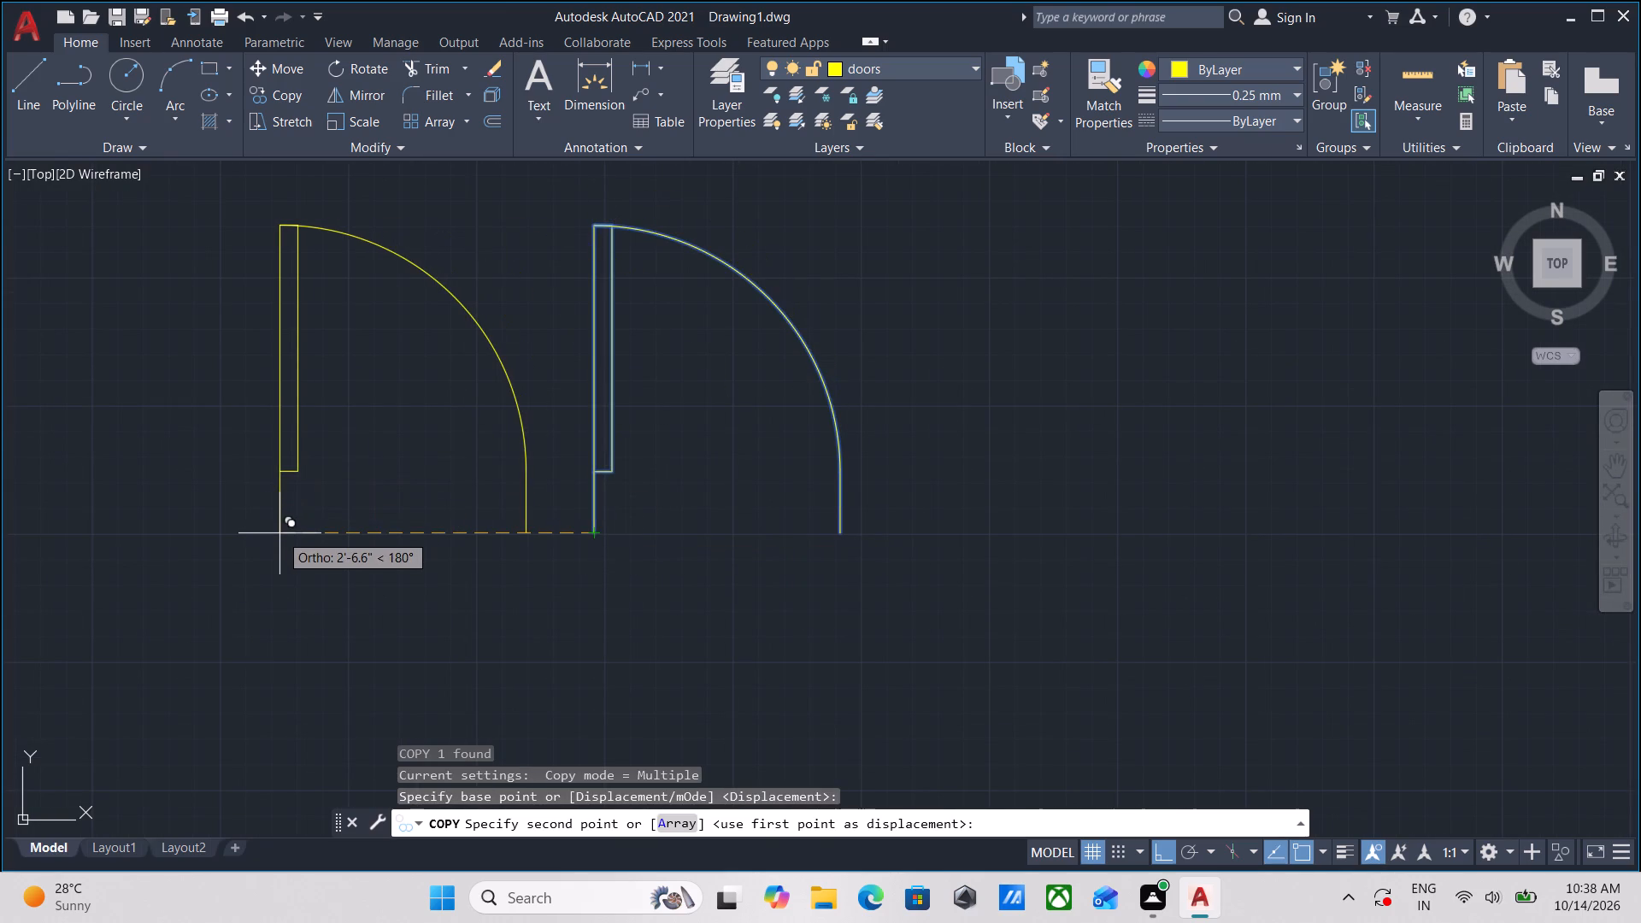
{"action": "key", "text": "F8"}
{"action": "scroll", "coordinate": [288, 469], "scroll_direction": "down", "scroll_amount": 4}
{"action": "middle_click_drag", "start_coordinate": [283, 472], "coordinate": [550, 404]}
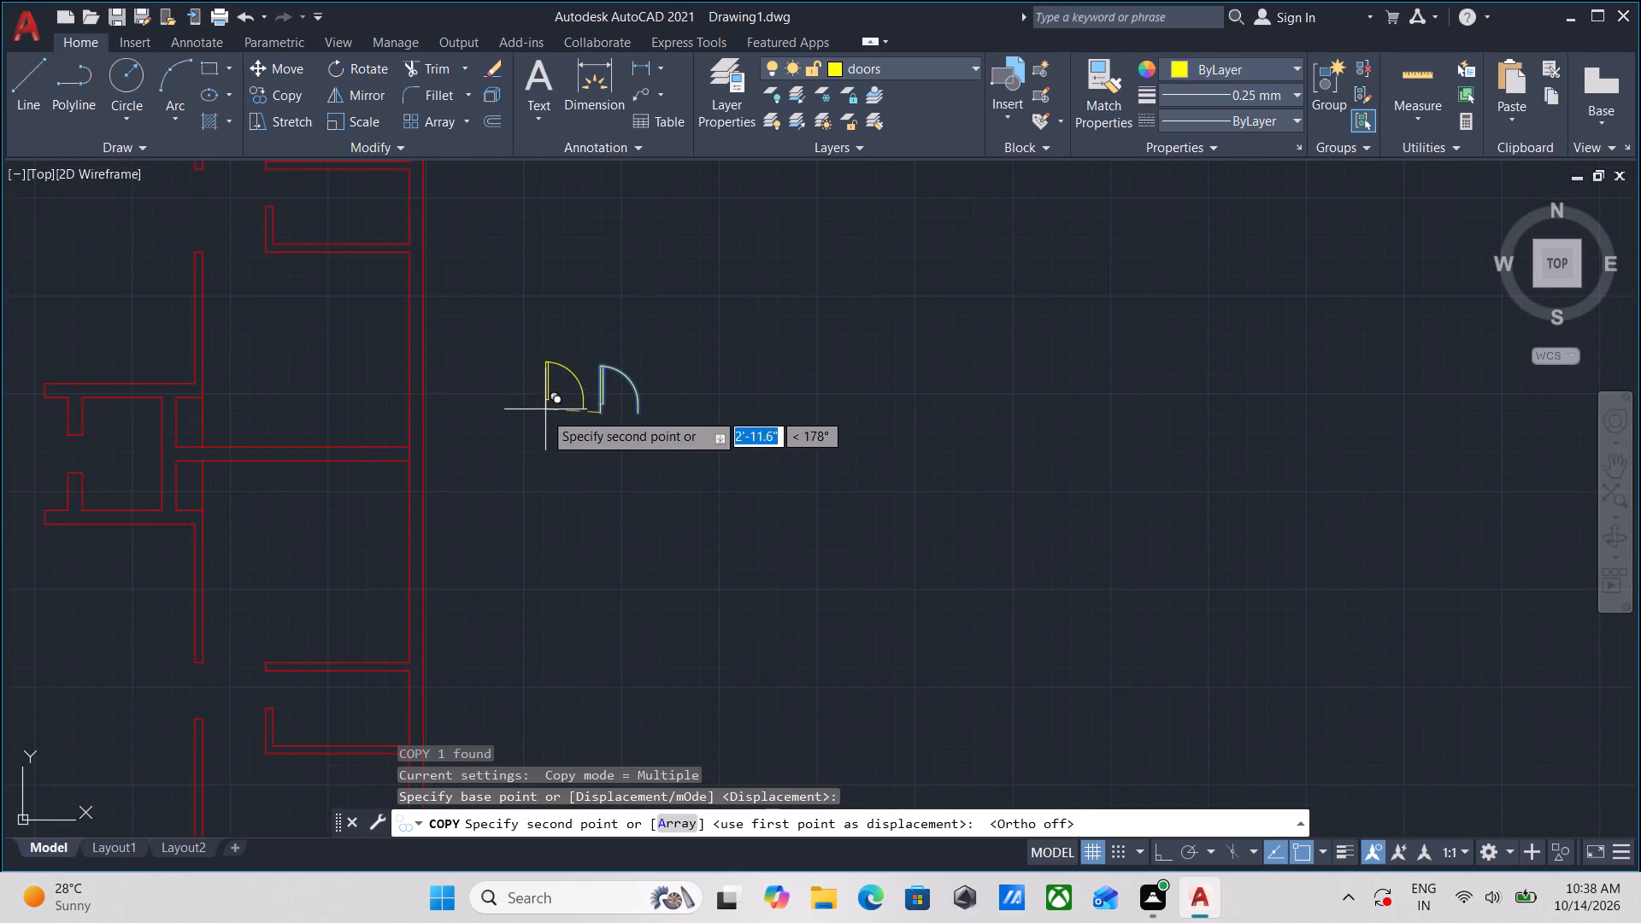
{"action": "scroll", "coordinate": [492, 424], "scroll_direction": "down", "scroll_amount": 2}
{"action": "middle_click_drag", "start_coordinate": [482, 432], "coordinate": [725, 277]}
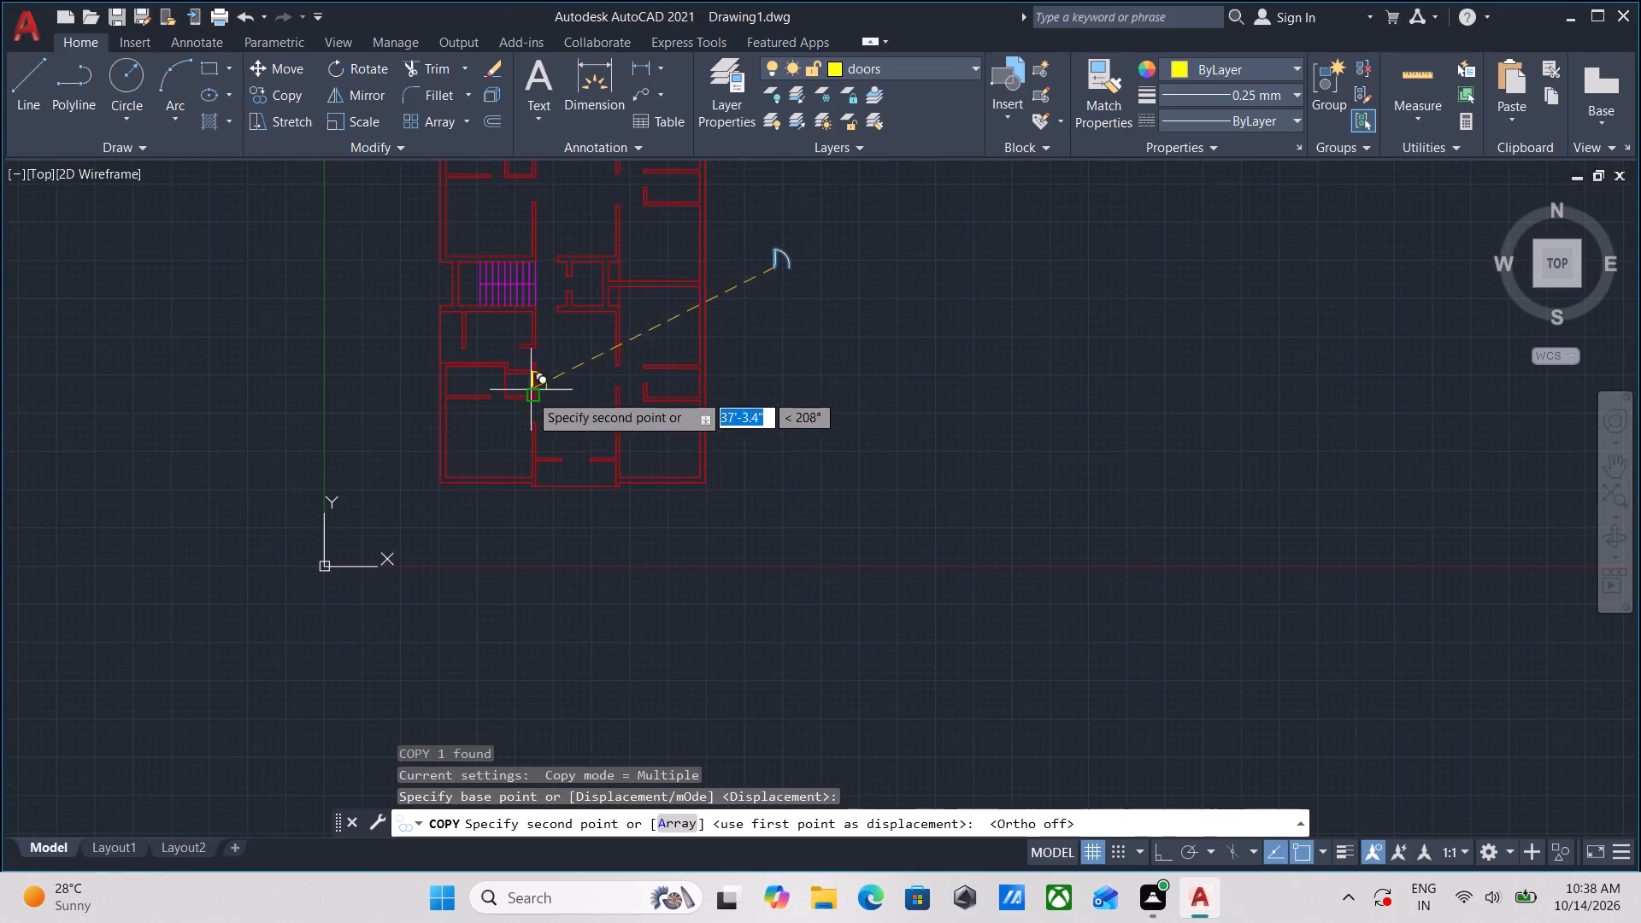
{"action": "scroll", "coordinate": [520, 401], "scroll_direction": "up", "scroll_amount": 3}
{"action": "scroll", "coordinate": [399, 409], "scroll_direction": "up", "scroll_amount": 3}
{"action": "scroll", "coordinate": [412, 326], "scroll_direction": "down", "scroll_amount": 1}
{"action": "middle_click_drag", "start_coordinate": [412, 326], "coordinate": [452, 427]}
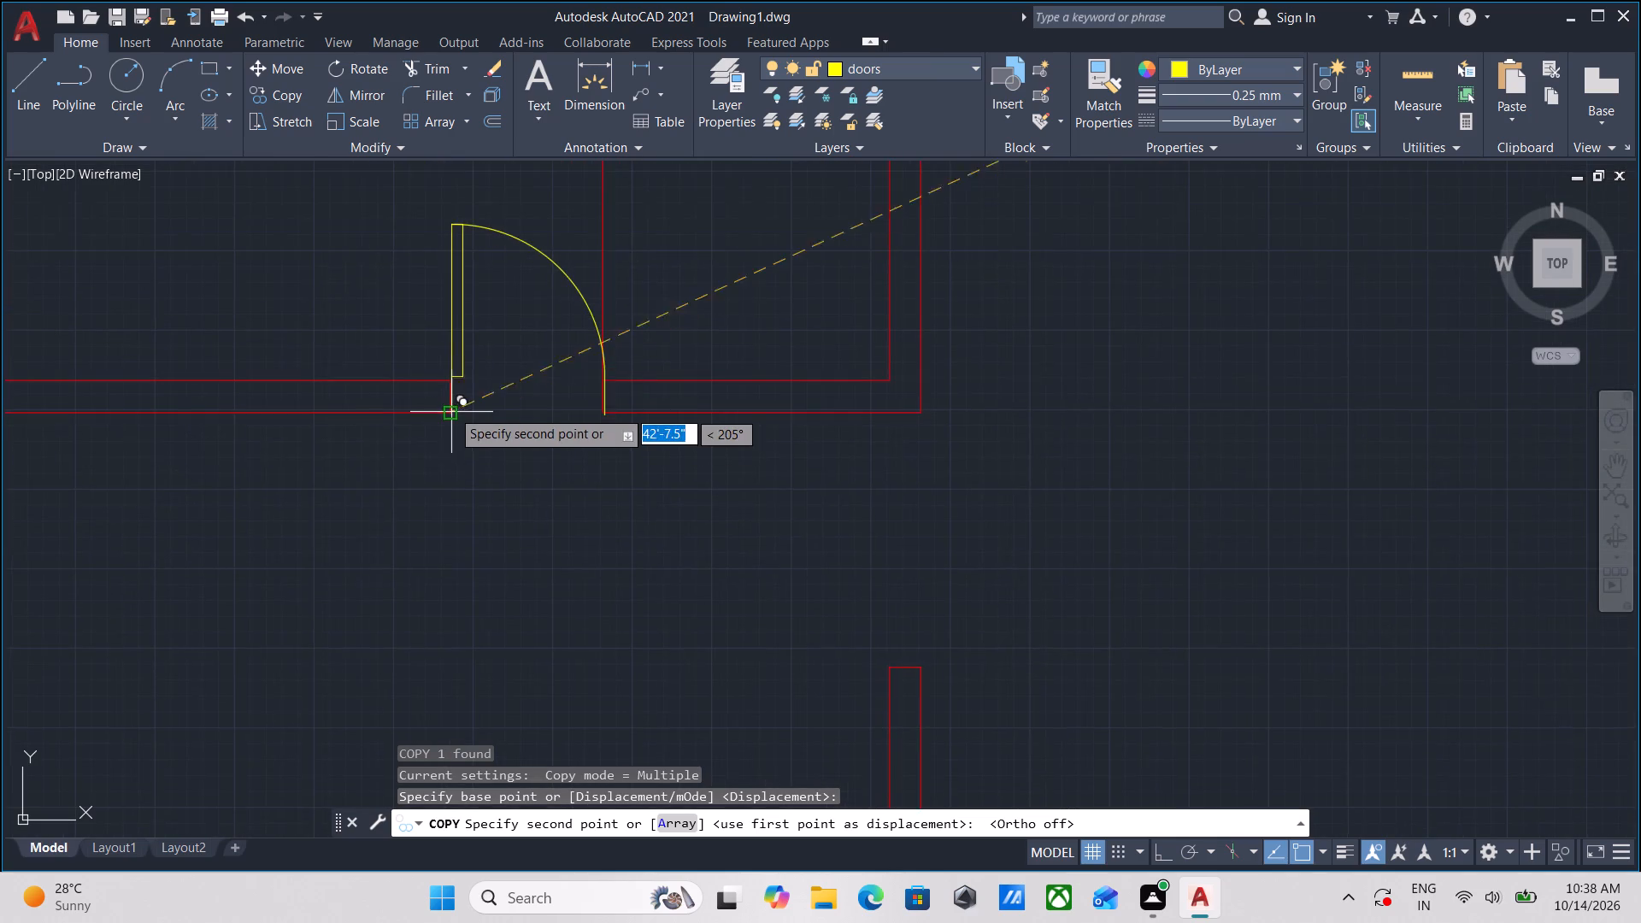
{"action": "left_click", "coordinate": [448, 418]}
Place another door copy in the matching south-wall opening of the north apartment's small western room.
{"action": "scroll", "coordinate": [468, 349], "scroll_direction": "down", "scroll_amount": 2}
{"action": "middle_click_drag", "start_coordinate": [462, 396], "coordinate": [458, 450]}
{"action": "middle_click_drag", "start_coordinate": [544, 350], "coordinate": [572, 480]}
{"action": "middle_click_drag", "start_coordinate": [550, 352], "coordinate": [532, 497]}
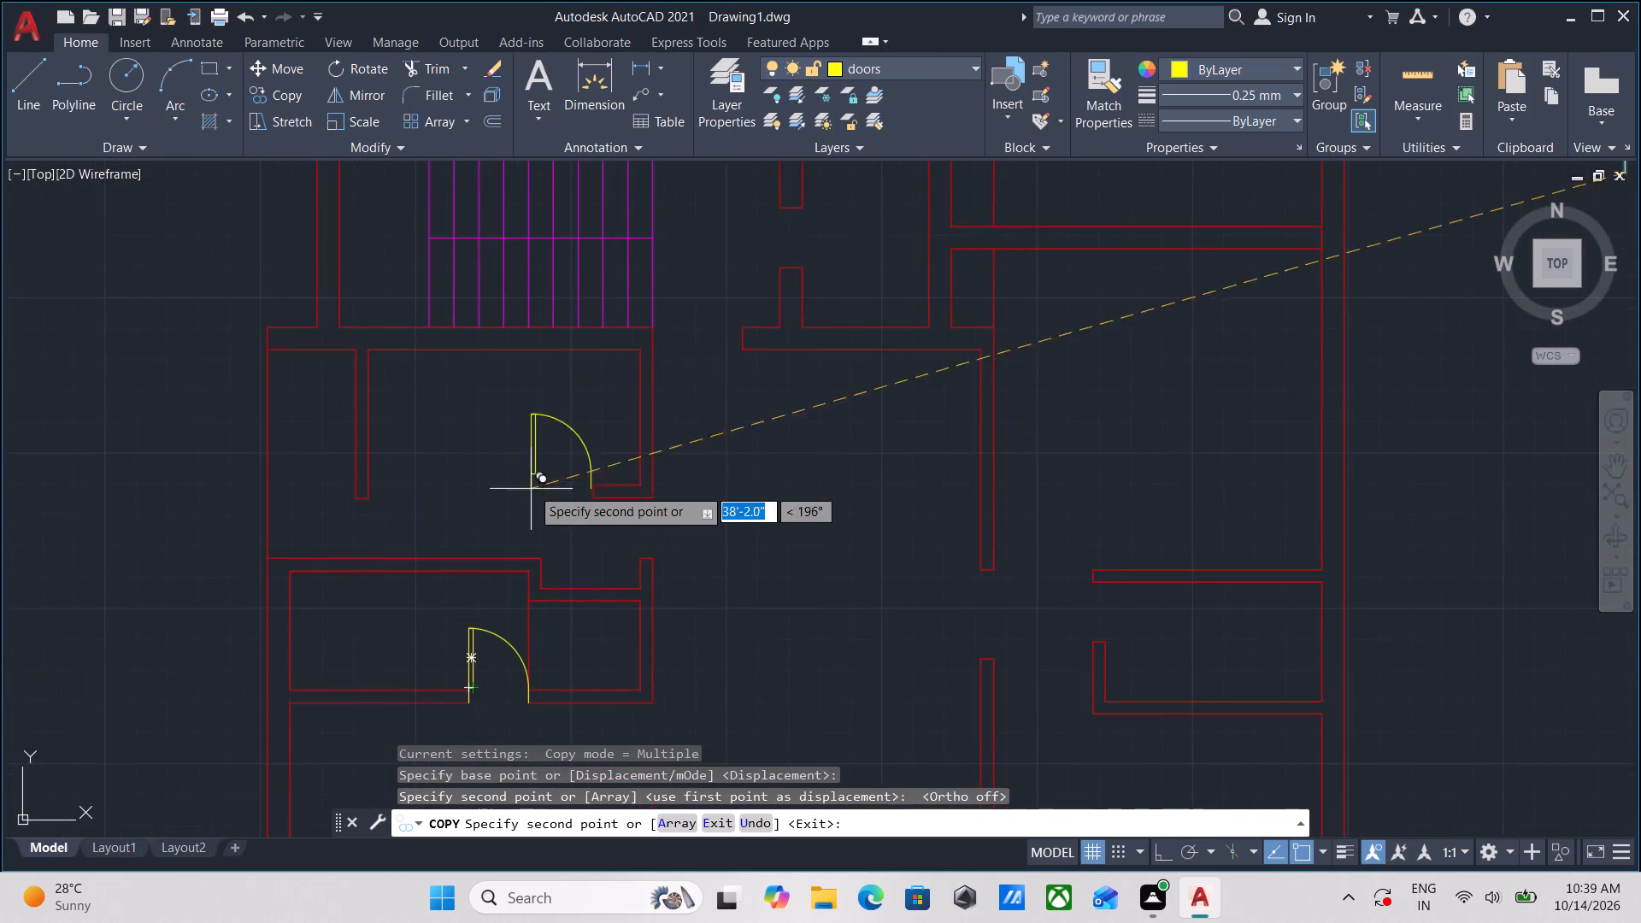
{"action": "scroll", "coordinate": [526, 414], "scroll_direction": "down", "scroll_amount": 1}
{"action": "middle_click_drag", "start_coordinate": [526, 414], "coordinate": [511, 503]}
{"action": "middle_click_drag", "start_coordinate": [512, 309], "coordinate": [499, 505]}
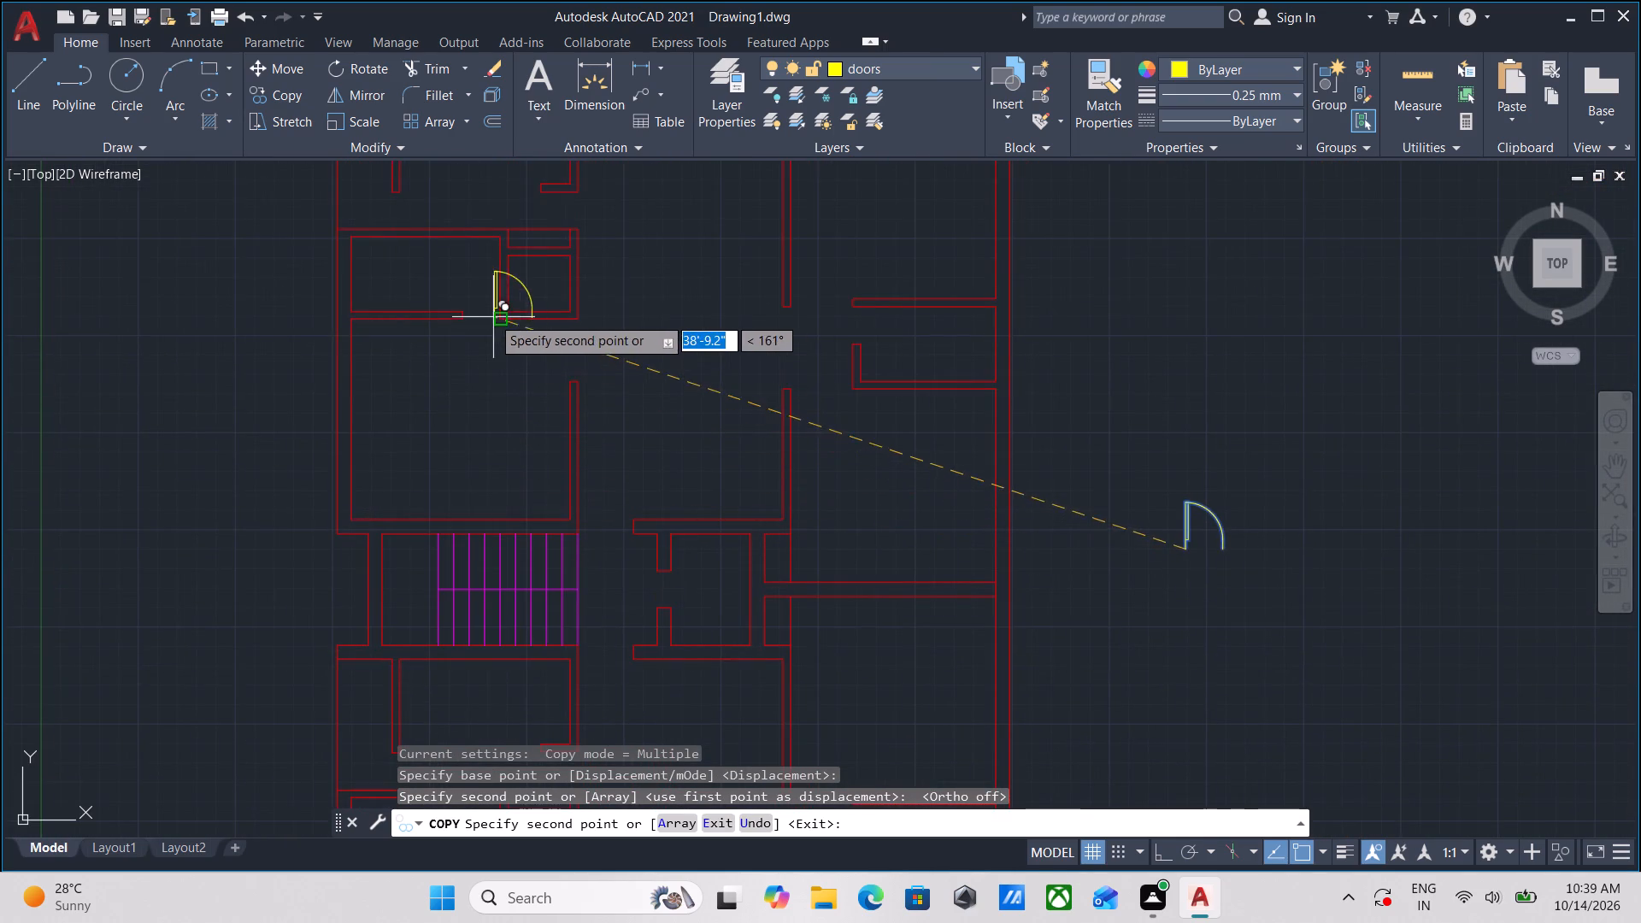
{"action": "middle_click_drag", "start_coordinate": [491, 316], "coordinate": [517, 416]}
{"action": "scroll", "coordinate": [533, 403], "scroll_direction": "up", "scroll_amount": 3}
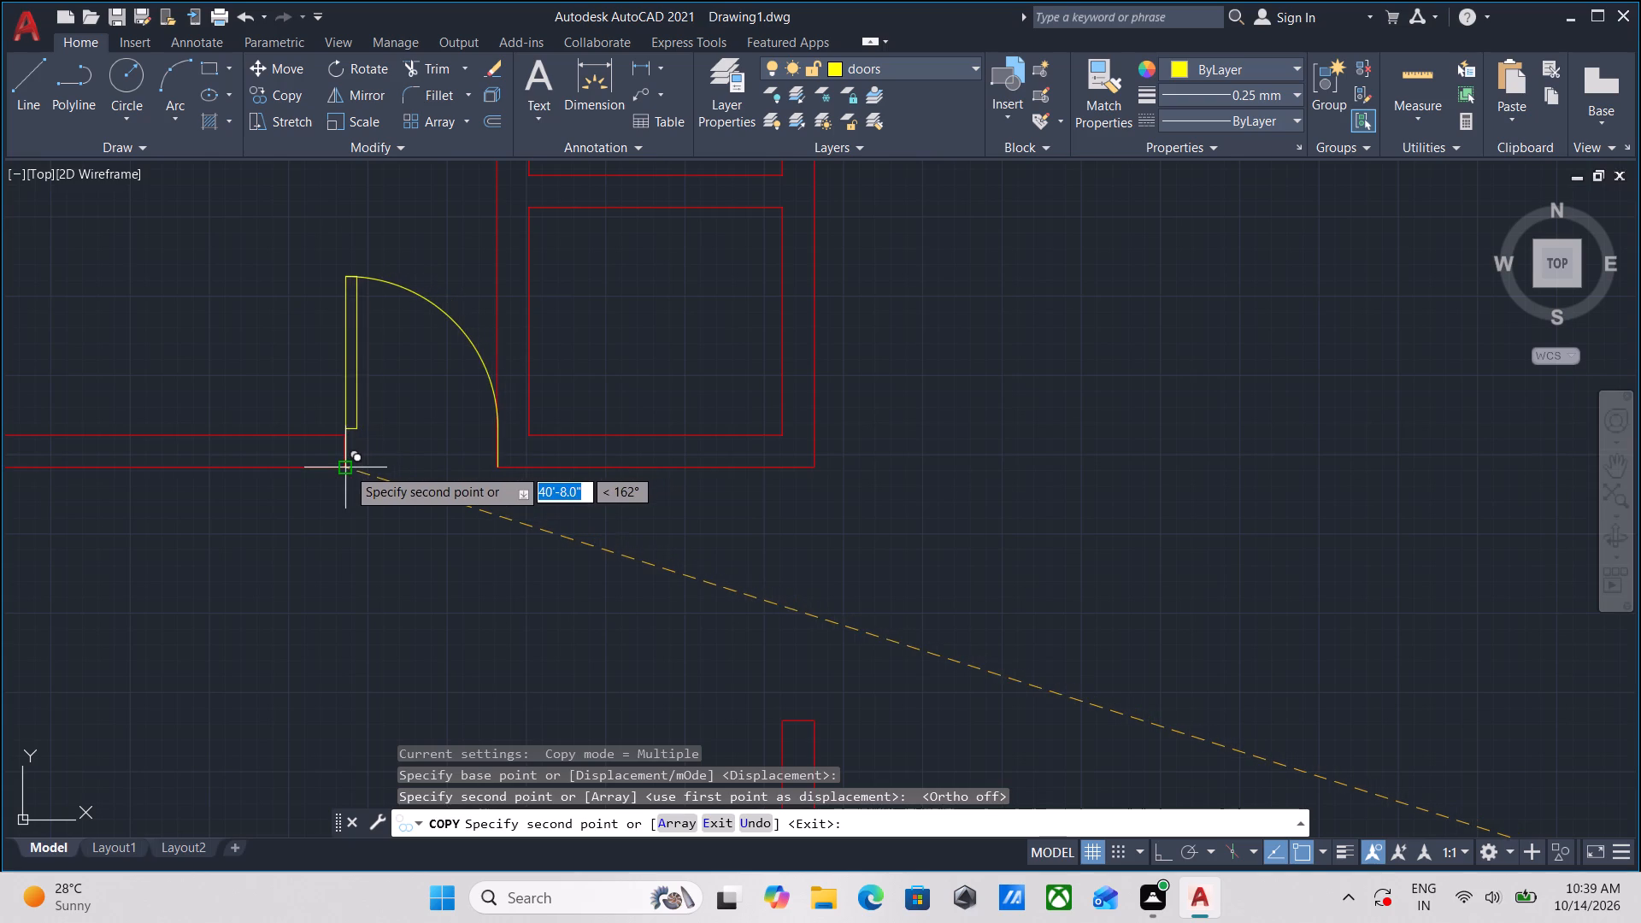
{"action": "left_click", "coordinate": [347, 467]}
Place a spare door copy in the south apartment's open central room and end the copying.
{"action": "scroll", "coordinate": [426, 303], "scroll_direction": "down", "scroll_amount": 1}
{"action": "middle_click_drag", "start_coordinate": [426, 303], "coordinate": [486, 537]}
{"action": "middle_click_drag", "start_coordinate": [462, 356], "coordinate": [550, 479]}
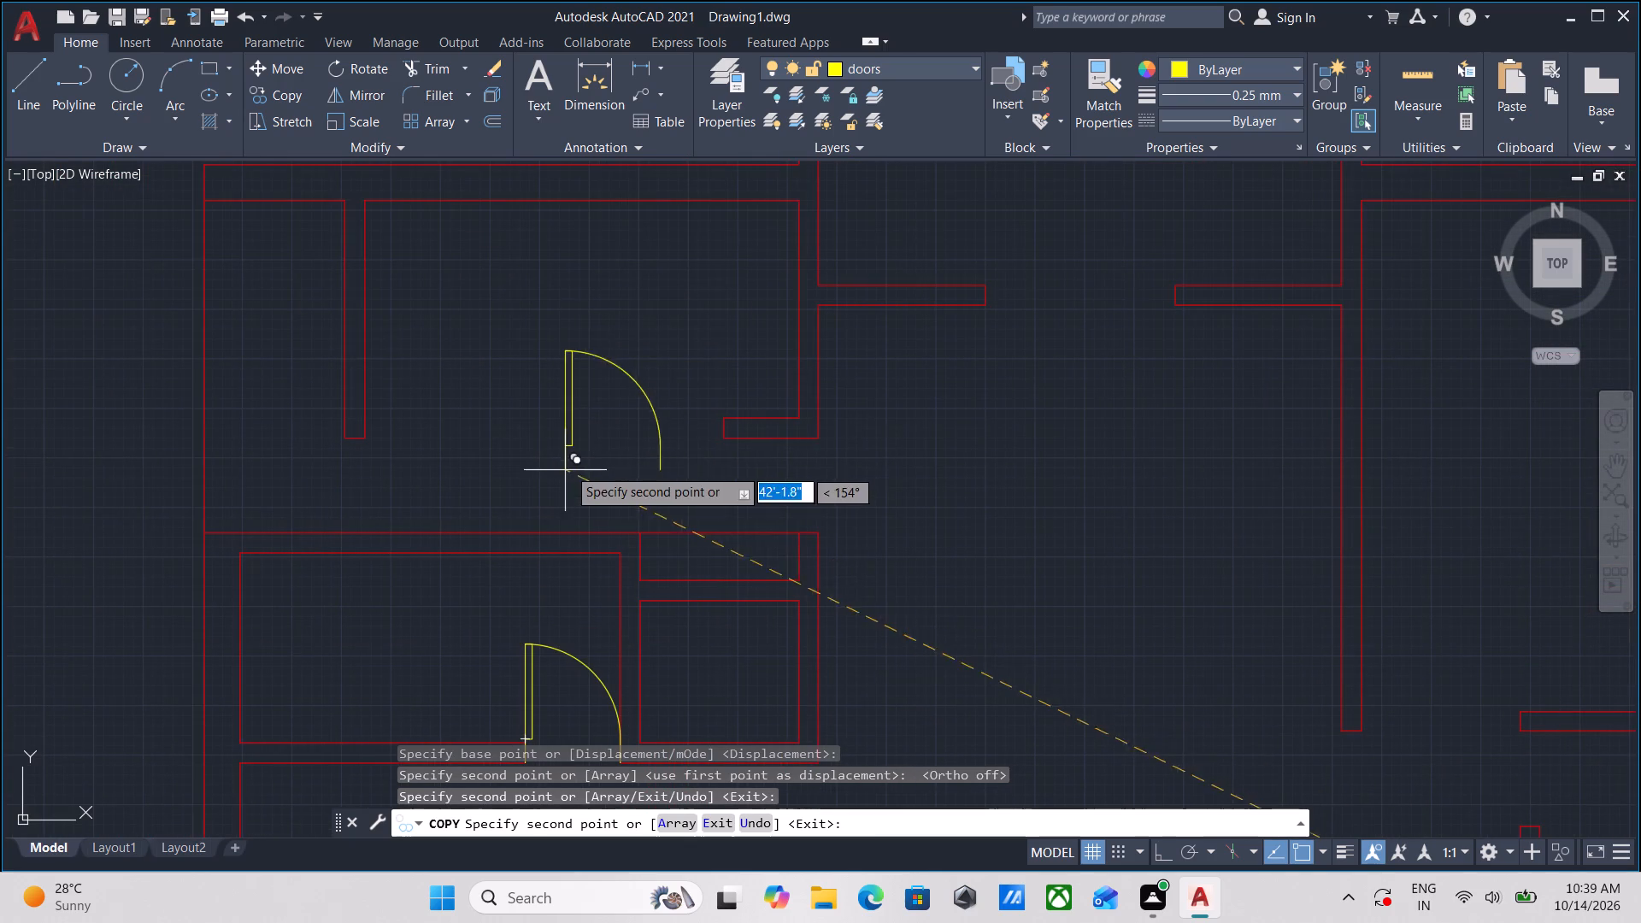
{"action": "scroll", "coordinate": [594, 414], "scroll_direction": "down", "scroll_amount": 2}
{"action": "middle_click_drag", "start_coordinate": [579, 431], "coordinate": [530, 535]}
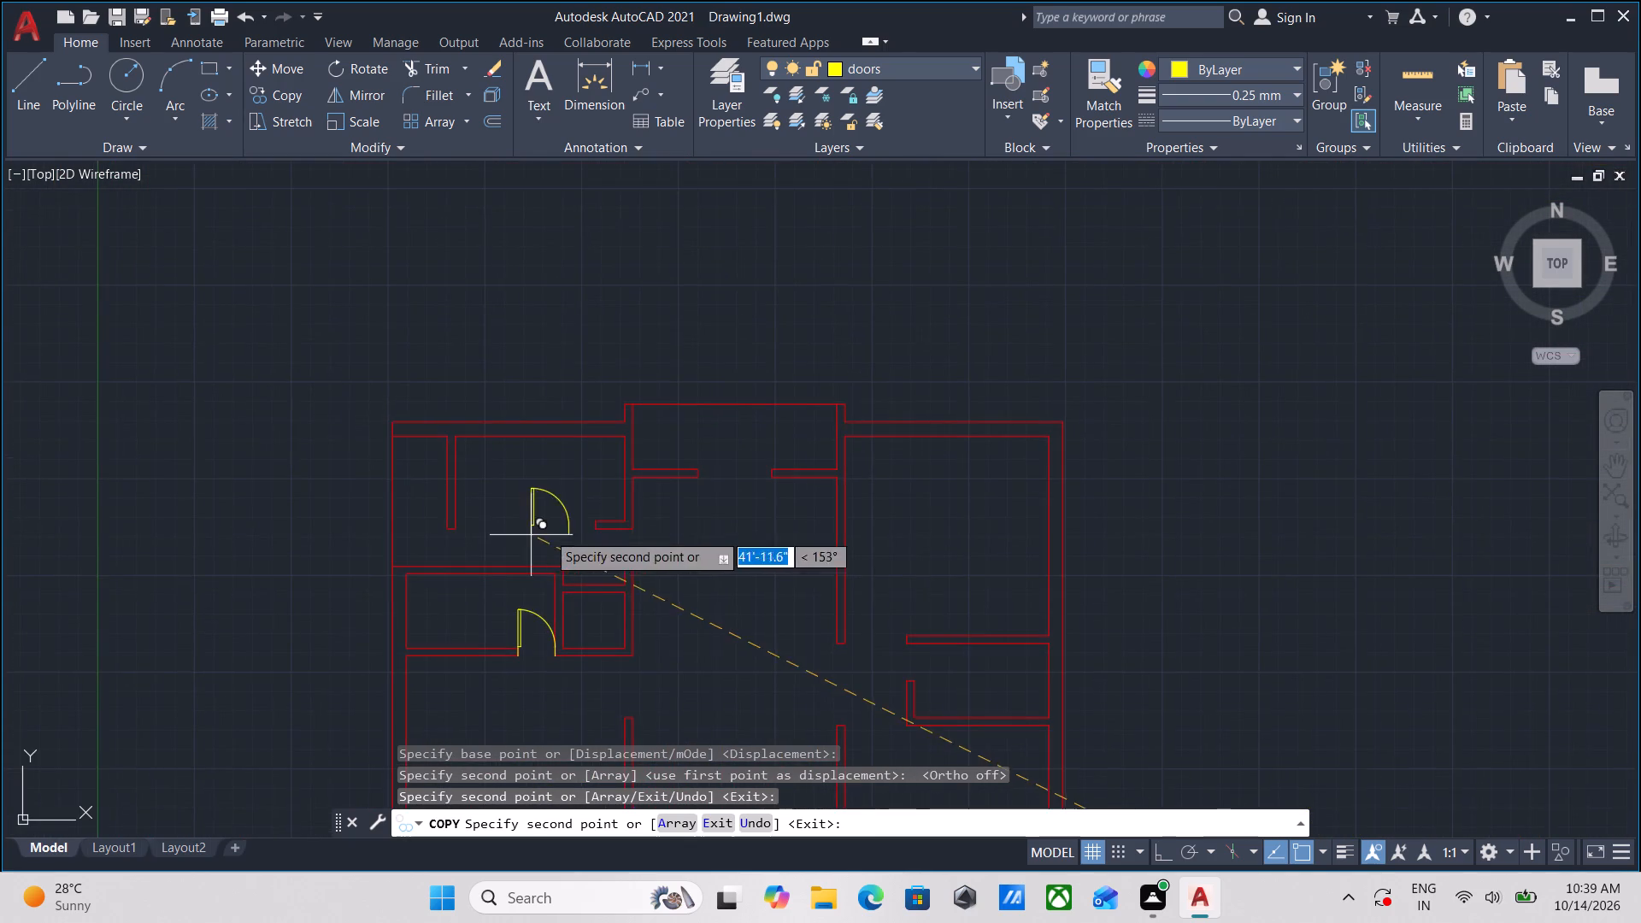
{"action": "middle_click_drag", "start_coordinate": [665, 549], "coordinate": [640, 367]}
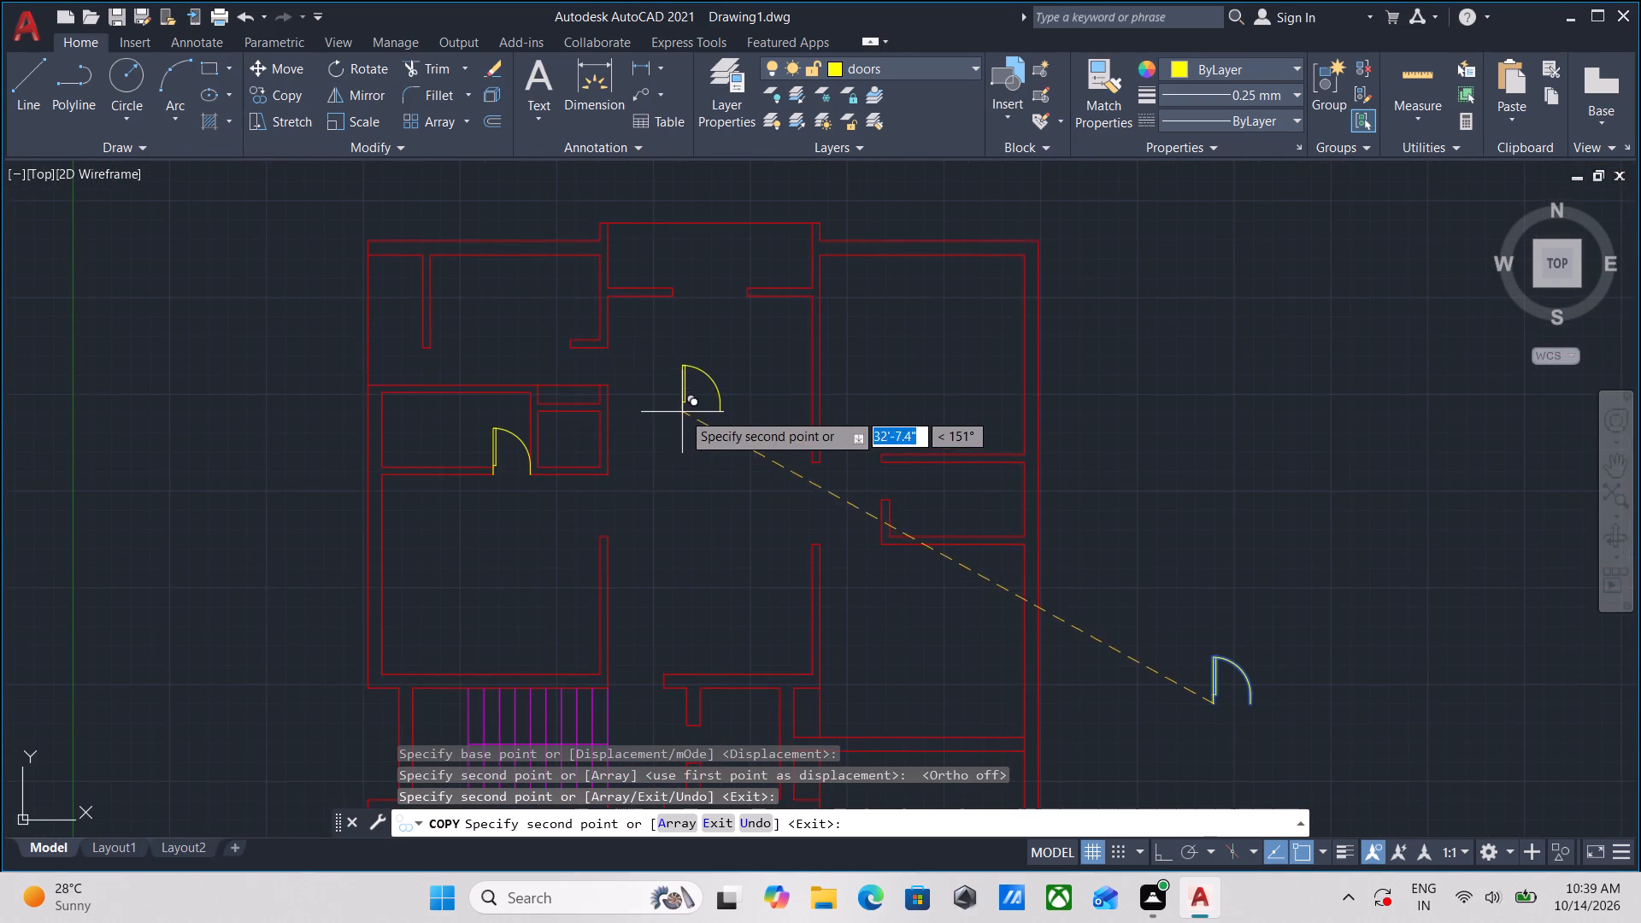
{"action": "middle_click_drag", "start_coordinate": [684, 403], "coordinate": [726, 206]}
{"action": "scroll", "coordinate": [730, 405], "scroll_direction": "down", "scroll_amount": 1}
{"action": "middle_click_drag", "start_coordinate": [729, 391], "coordinate": [744, 226]}
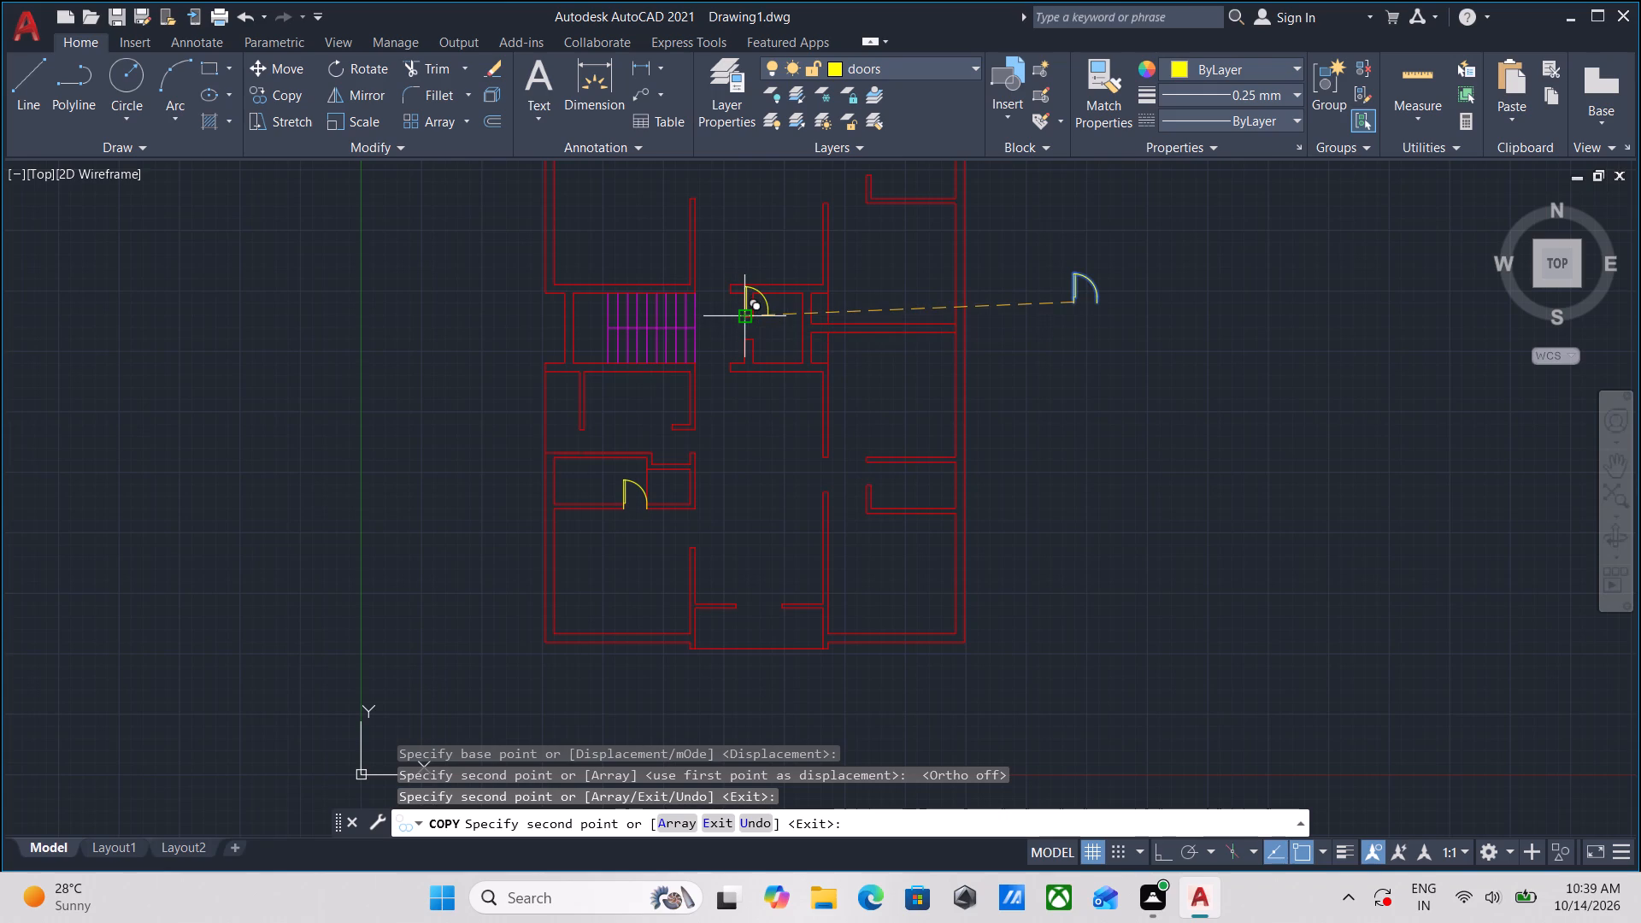
{"action": "scroll", "coordinate": [859, 561], "scroll_direction": "up", "scroll_amount": 3}
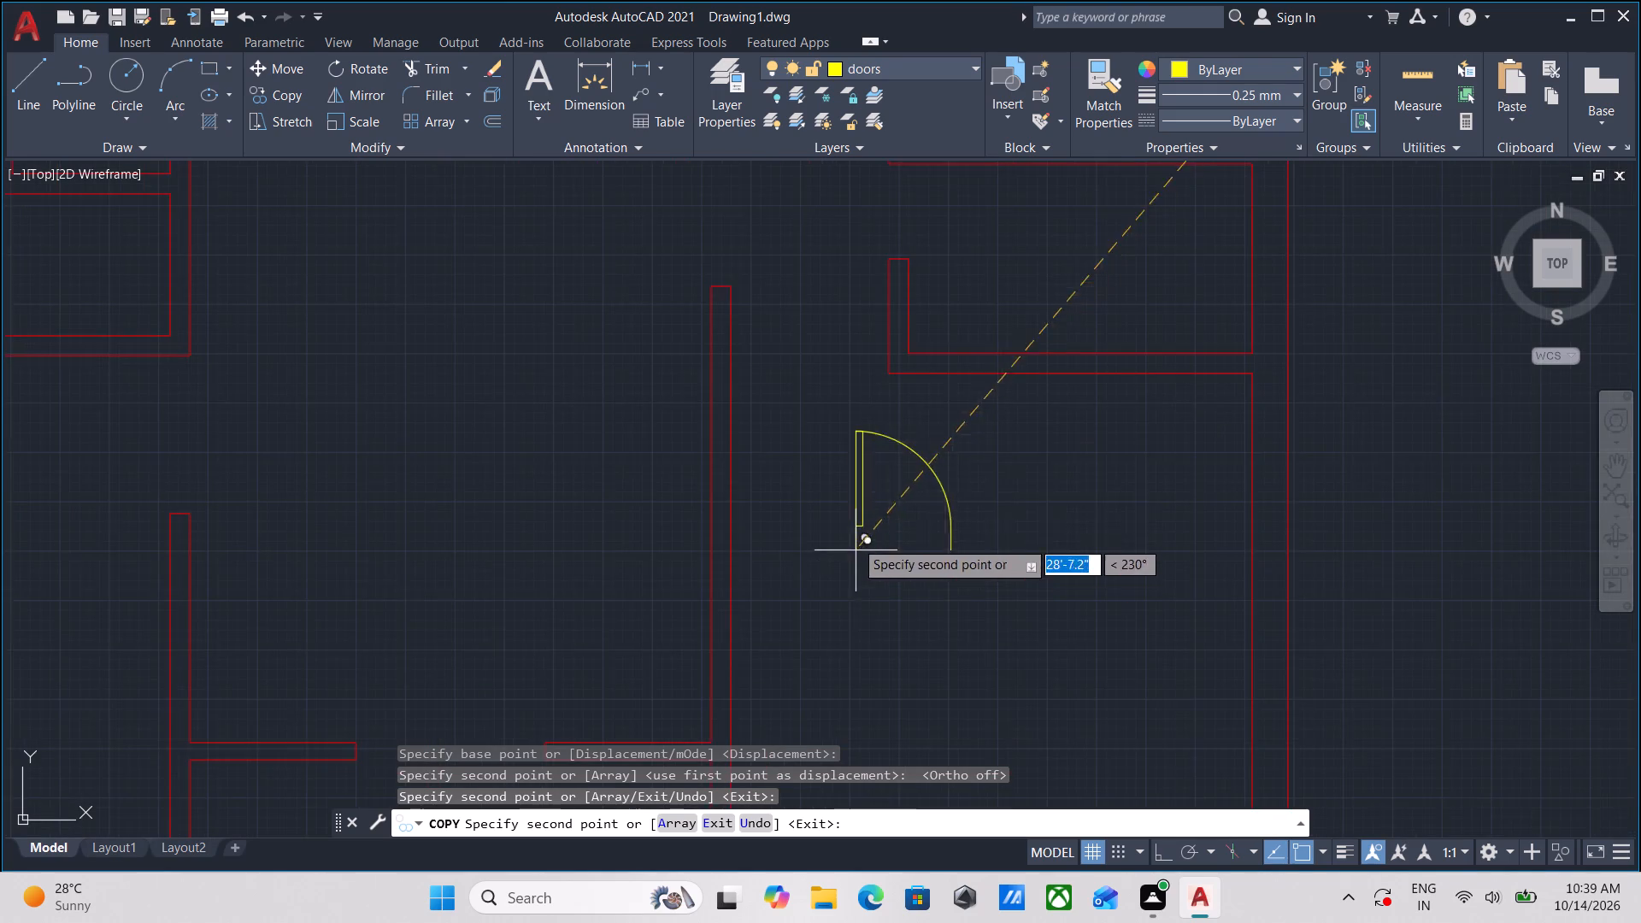
{"action": "middle_click_drag", "start_coordinate": [868, 426], "coordinate": [867, 574]}
{"action": "scroll", "coordinate": [517, 438], "scroll_direction": "down", "scroll_amount": 1}
{"action": "middle_click_drag", "start_coordinate": [517, 438], "coordinate": [815, 464]}
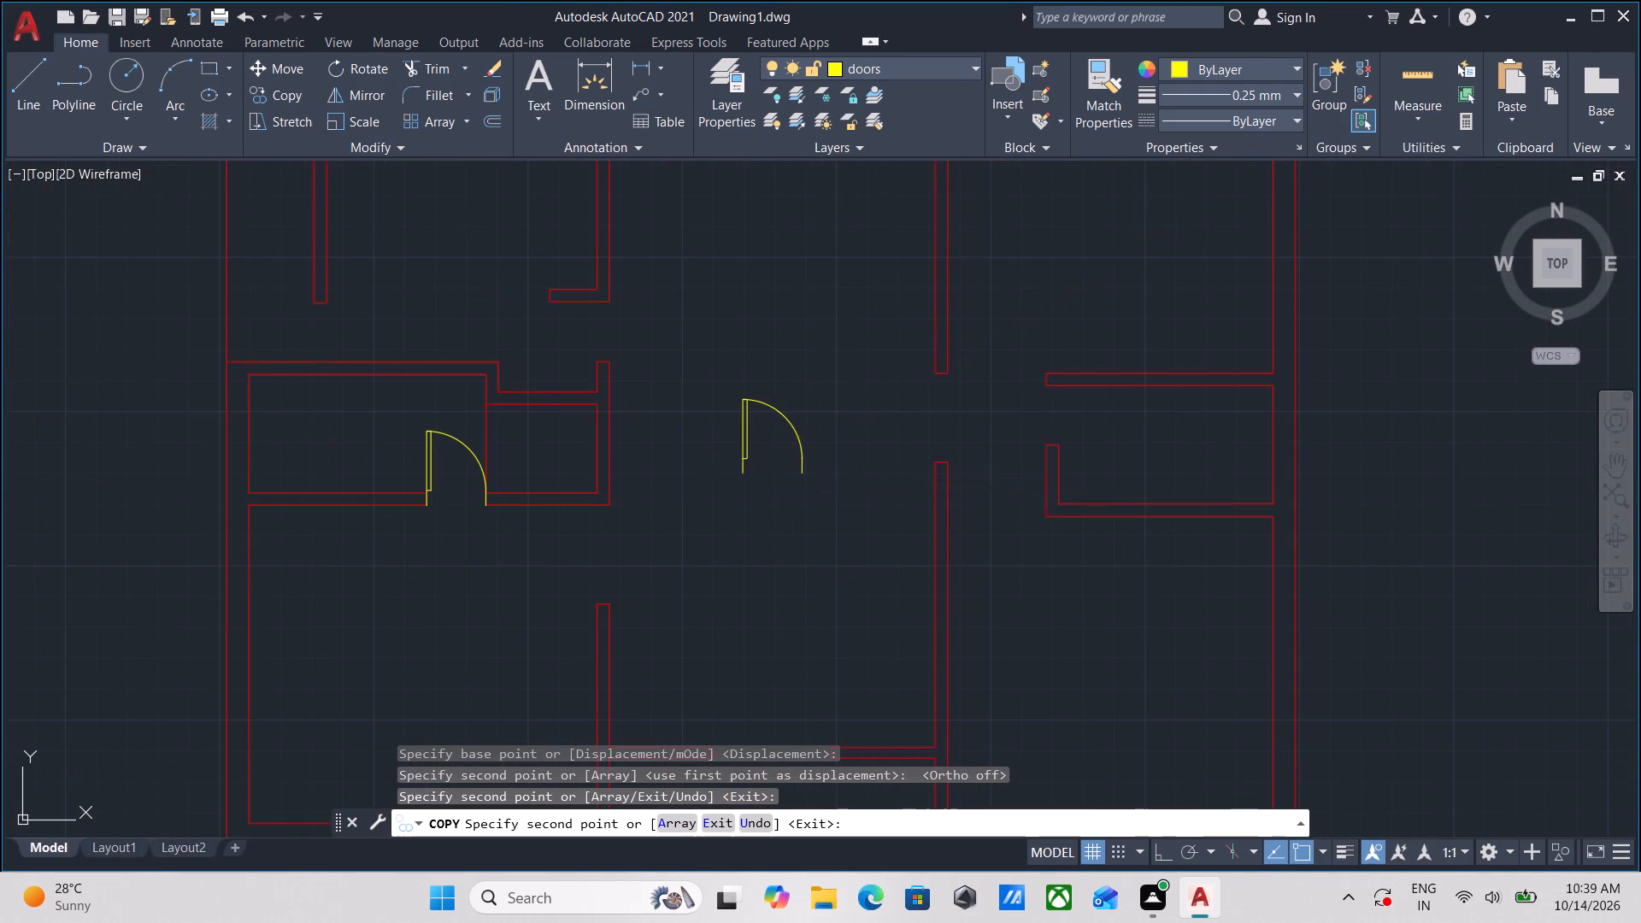
{"action": "left_click", "coordinate": [743, 473]}
{"action": "key", "text": "Escape"}
Rotate the spare door in the south apartment's central room to 270° about its lower-left corner.
{"action": "left_click", "coordinate": [831, 411]}
{"action": "left_click", "coordinate": [712, 439]}
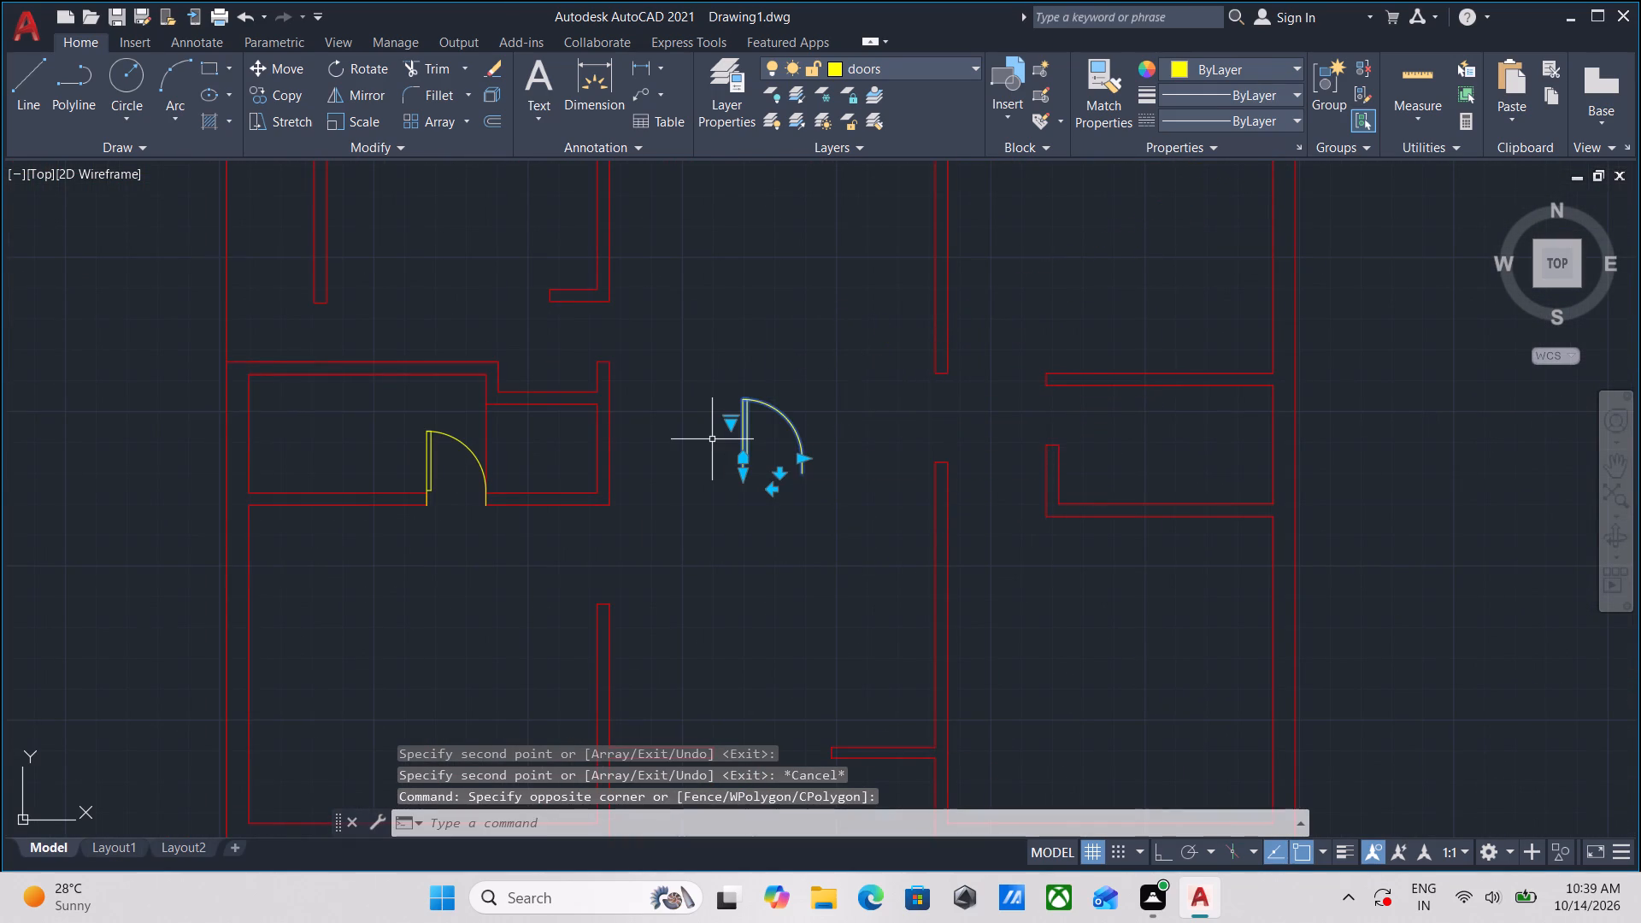
{"action": "type", "text": "ro"}
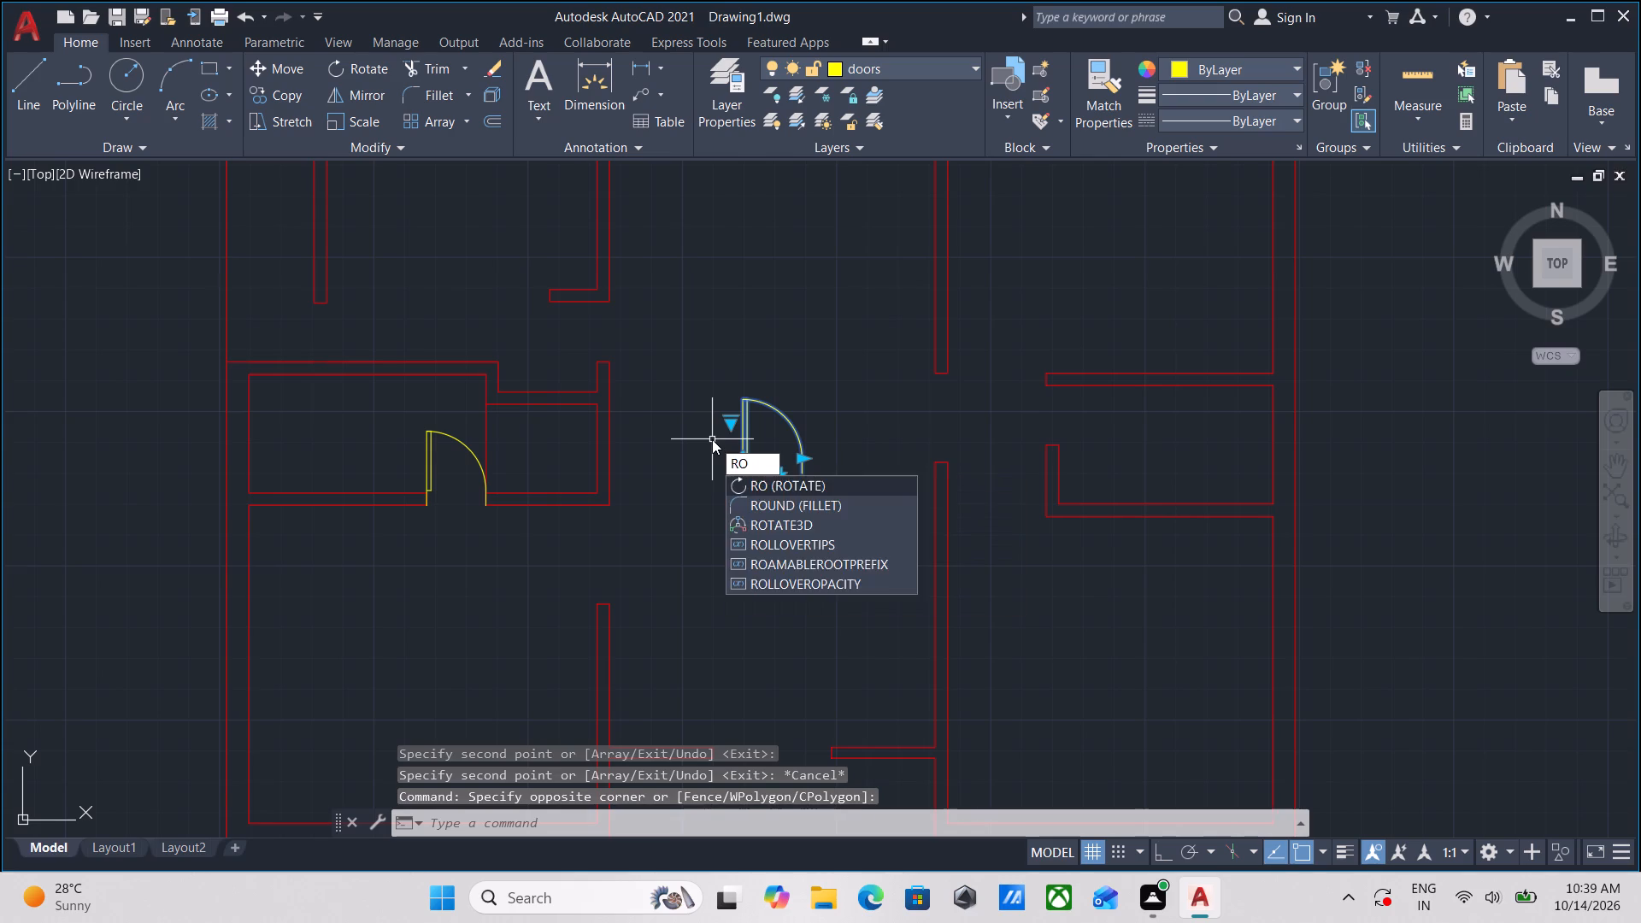
{"action": "key", "text": "Return"}
{"action": "scroll", "coordinate": [749, 485], "scroll_direction": "up", "scroll_amount": 3}
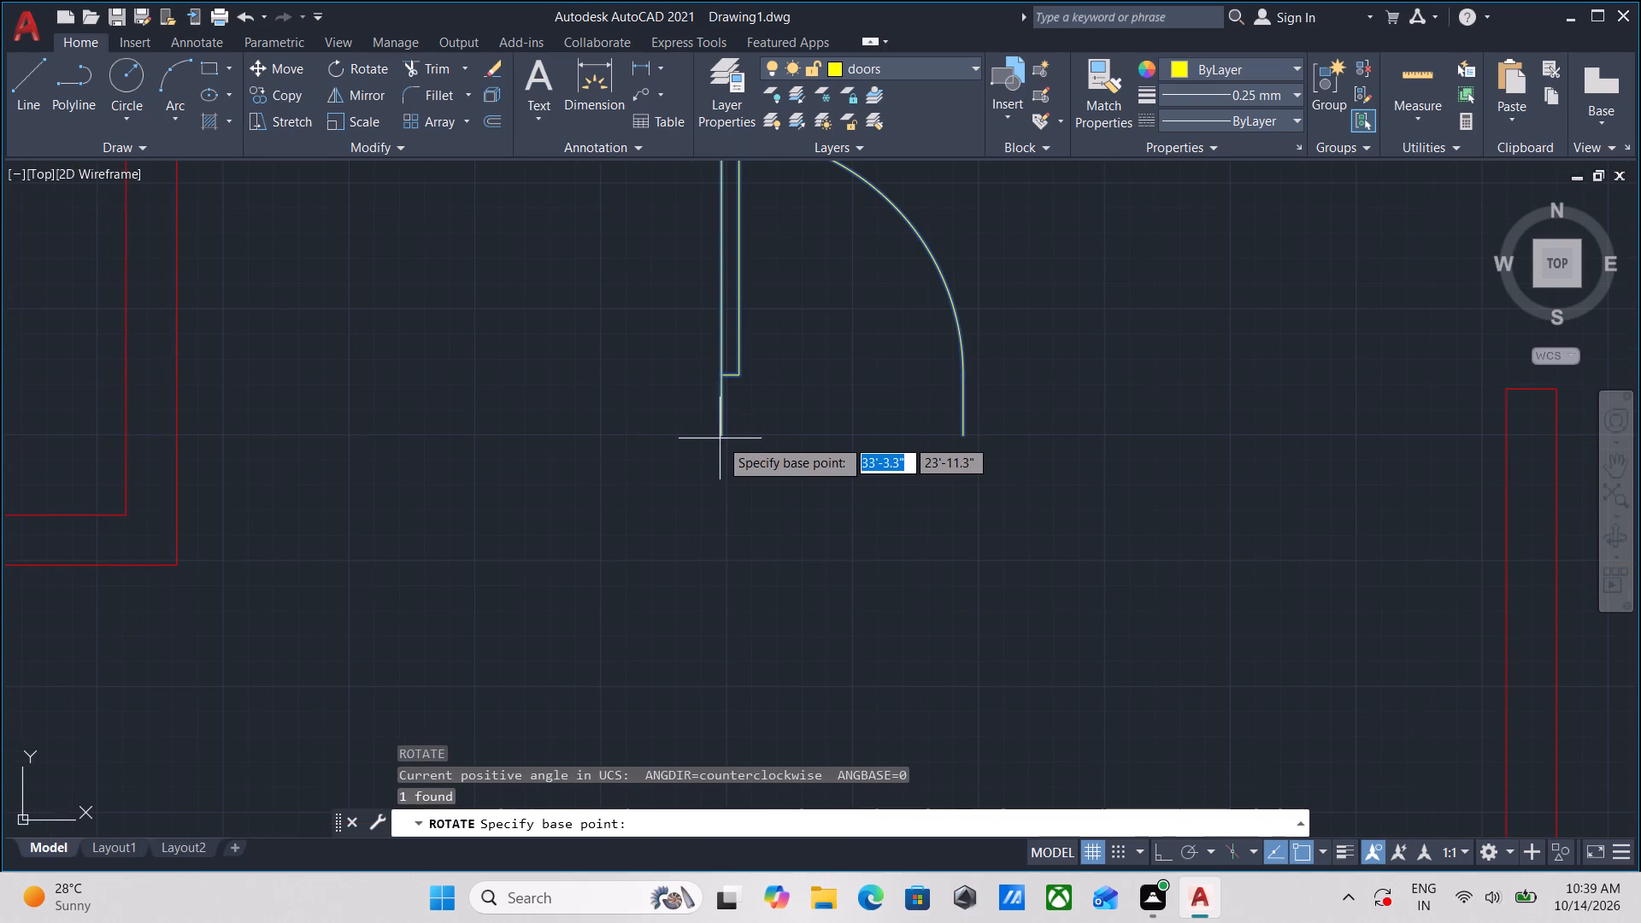
{"action": "left_click", "coordinate": [720, 438]}
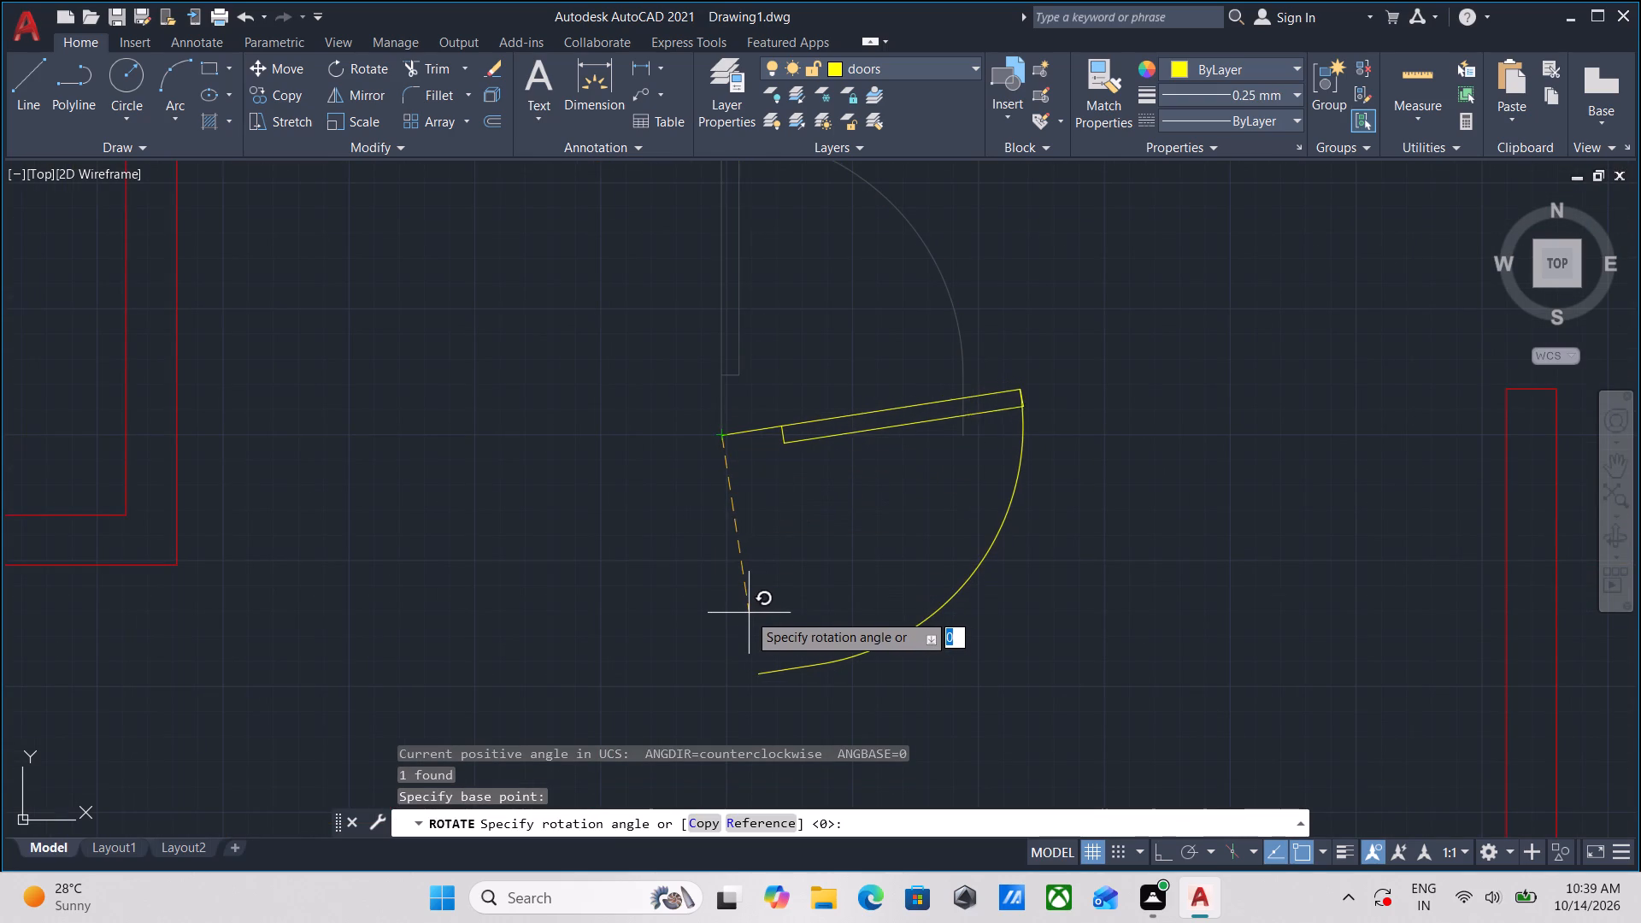
{"action": "key", "text": "F8"}
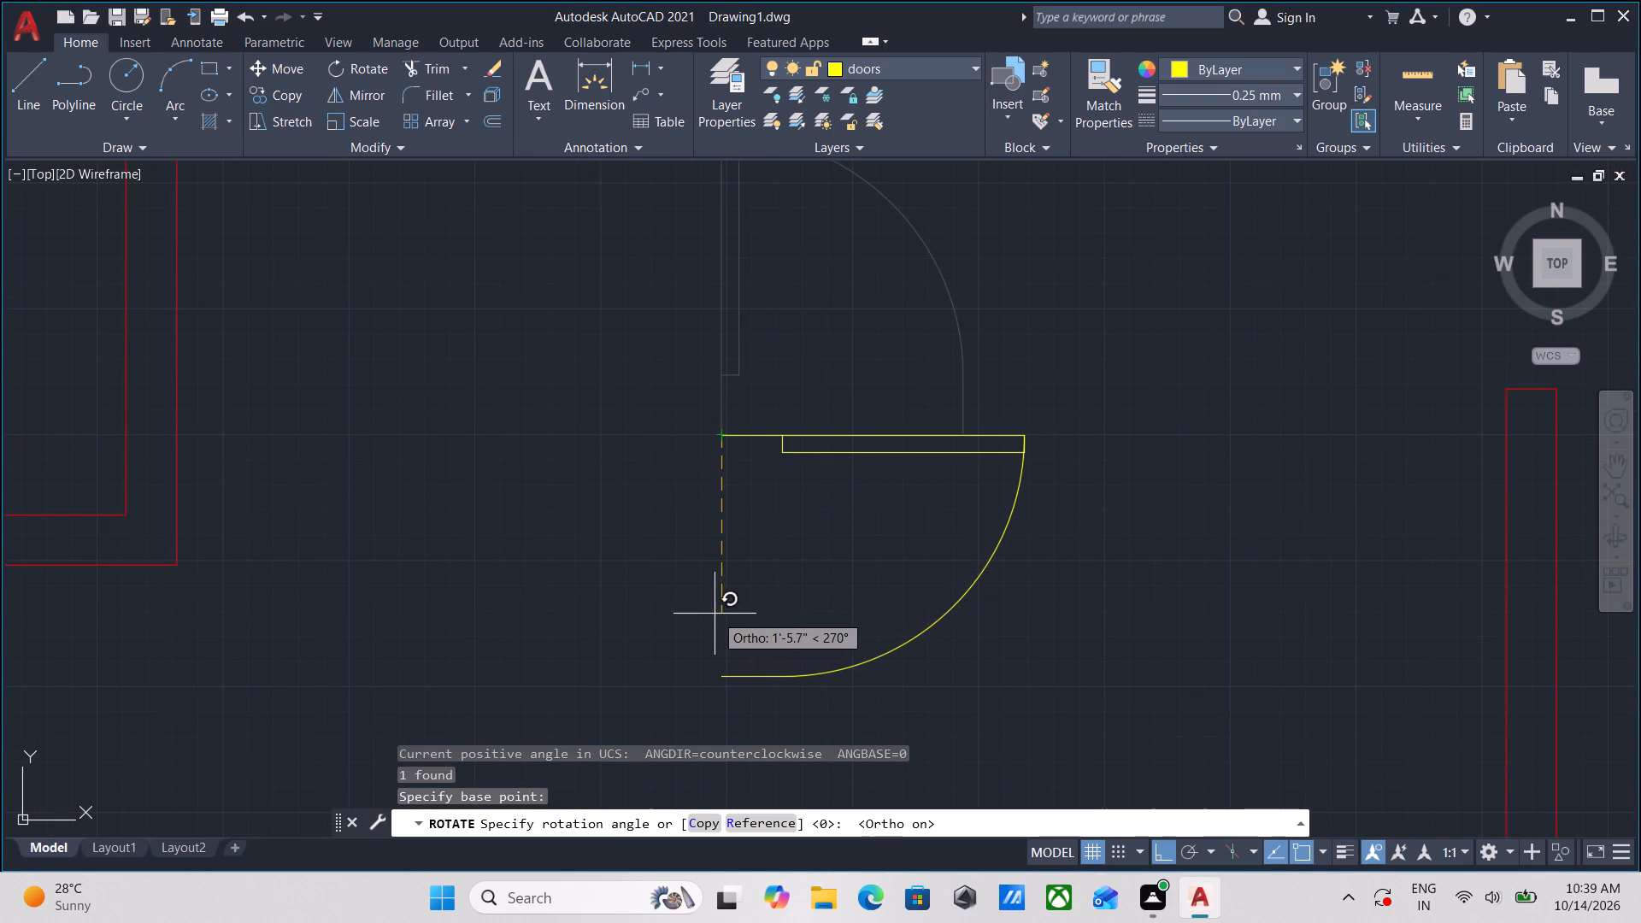
{"action": "left_click", "coordinate": [715, 614]}
Copy the rotated door by its upper-left corner into the west opening of the south apartment's small eastern room.
{"action": "left_click_drag", "start_coordinate": [818, 567], "coordinate": [809, 462]}
{"action": "left_click", "coordinate": [796, 324]}
{"action": "middle_click_drag", "start_coordinate": [789, 325], "coordinate": [814, 414]}
{"action": "type", "text": "co"}
{"action": "key", "text": "Return"}
{"action": "scroll", "coordinate": [759, 495], "scroll_direction": "up", "scroll_amount": 1}
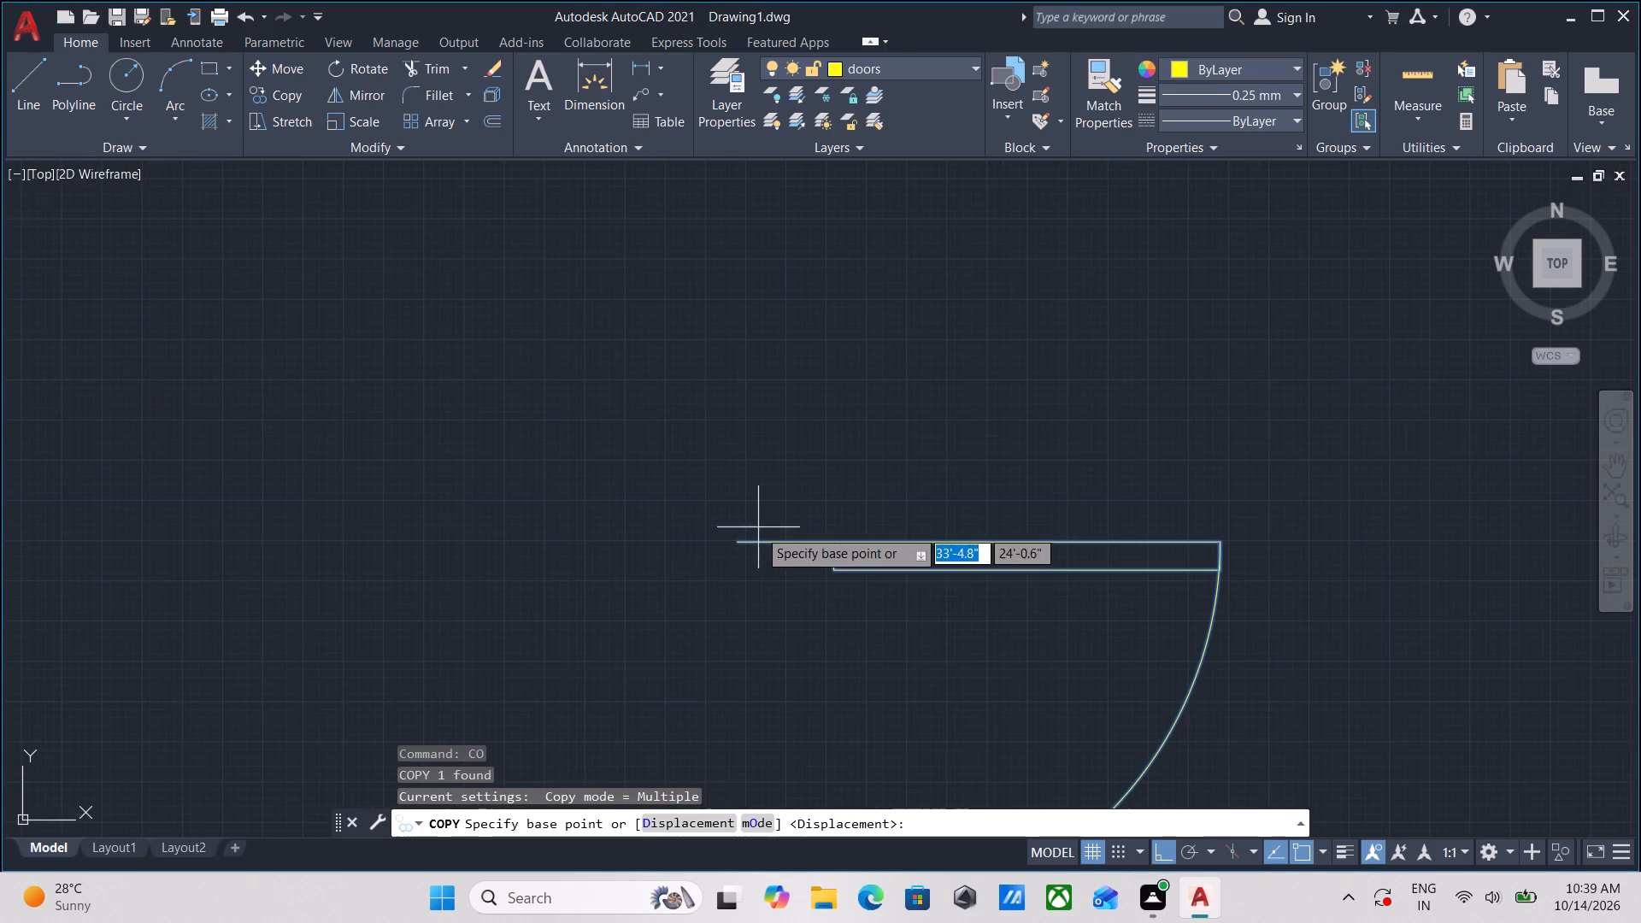
{"action": "left_click", "coordinate": [735, 547]}
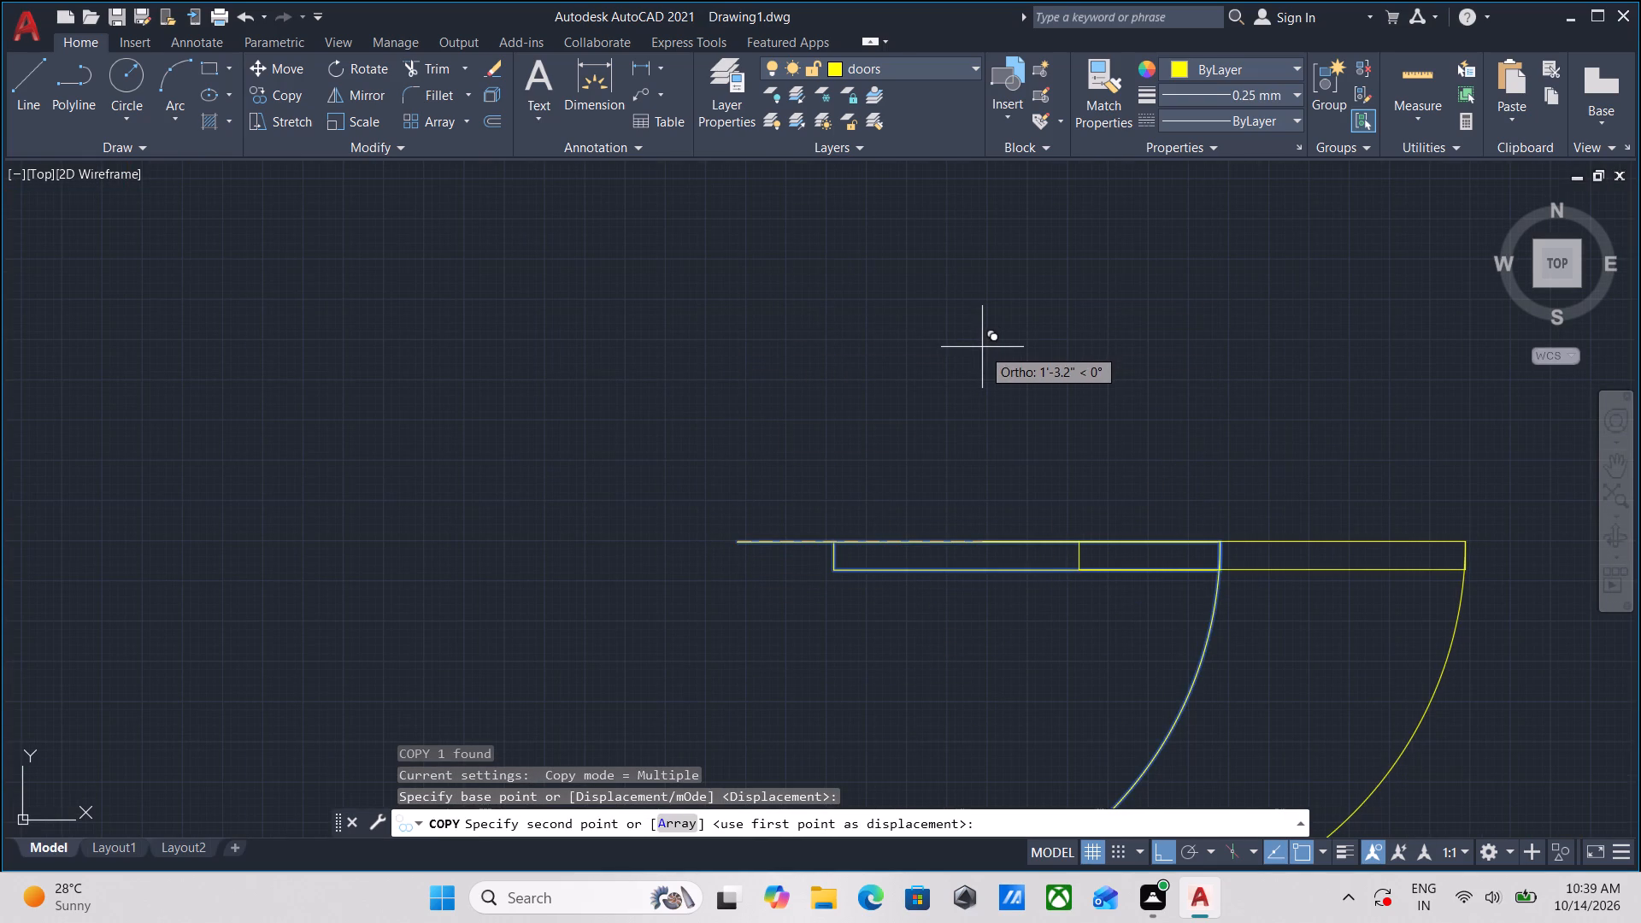
{"action": "key", "text": "F8"}
{"action": "scroll", "coordinate": [1000, 328], "scroll_direction": "down", "scroll_amount": 2}
{"action": "middle_click_drag", "start_coordinate": [1000, 328], "coordinate": [480, 338]}
{"action": "scroll", "coordinate": [609, 319], "scroll_direction": "down", "scroll_amount": 2}
{"action": "middle_click_drag", "start_coordinate": [616, 319], "coordinate": [523, 380]}
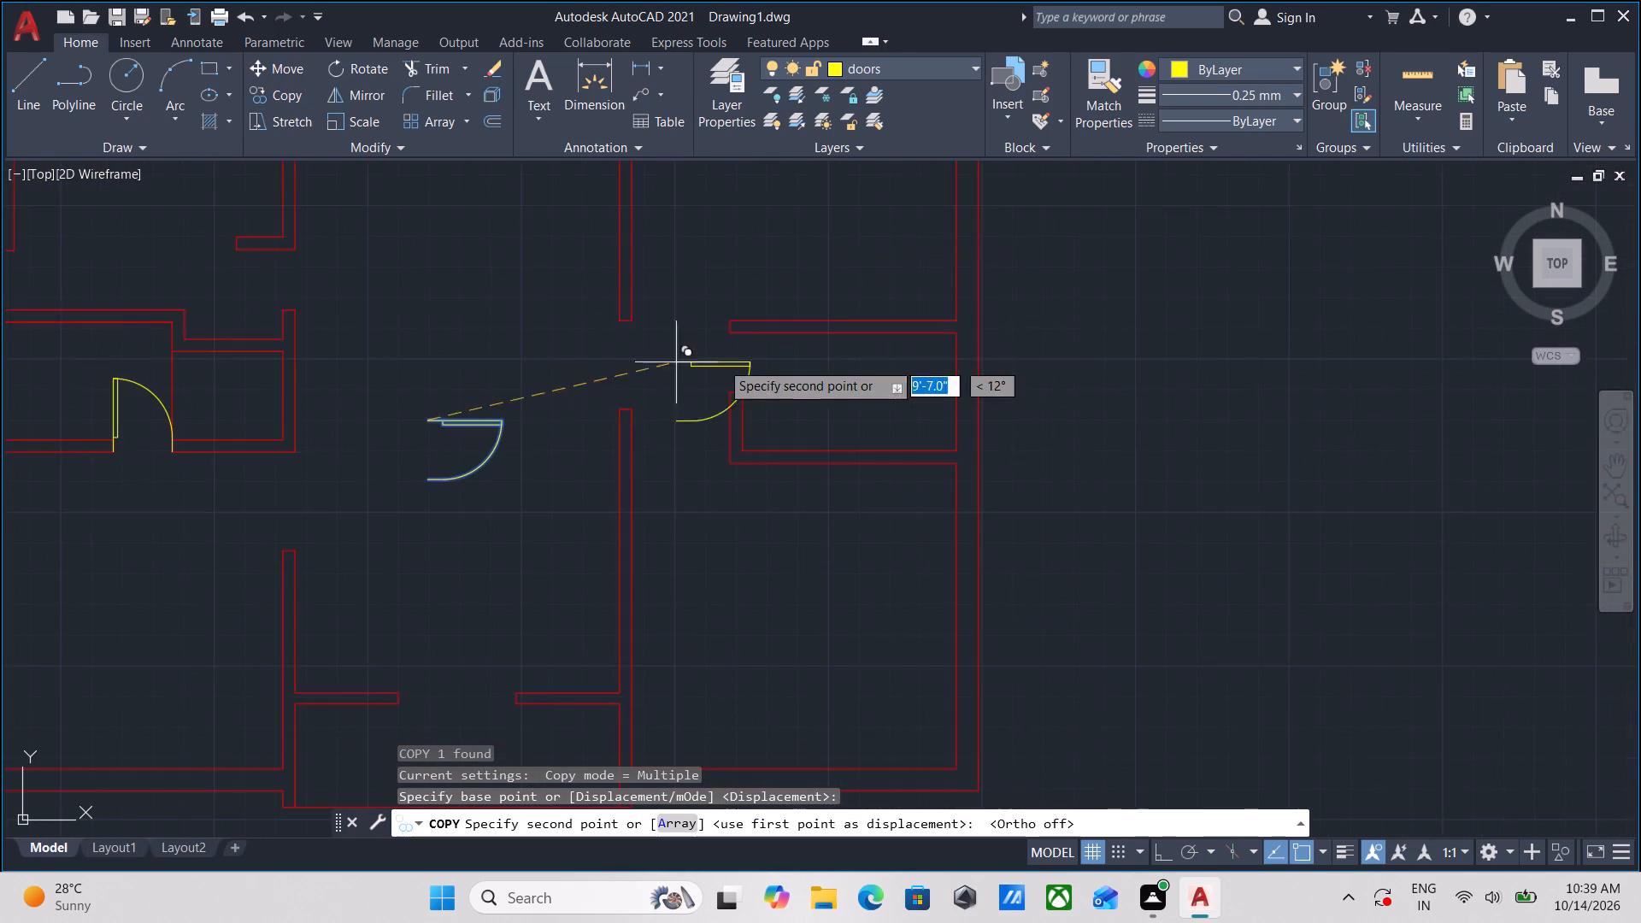
{"action": "scroll", "coordinate": [779, 336], "scroll_direction": "up", "scroll_amount": 3}
{"action": "left_click", "coordinate": [569, 322]}
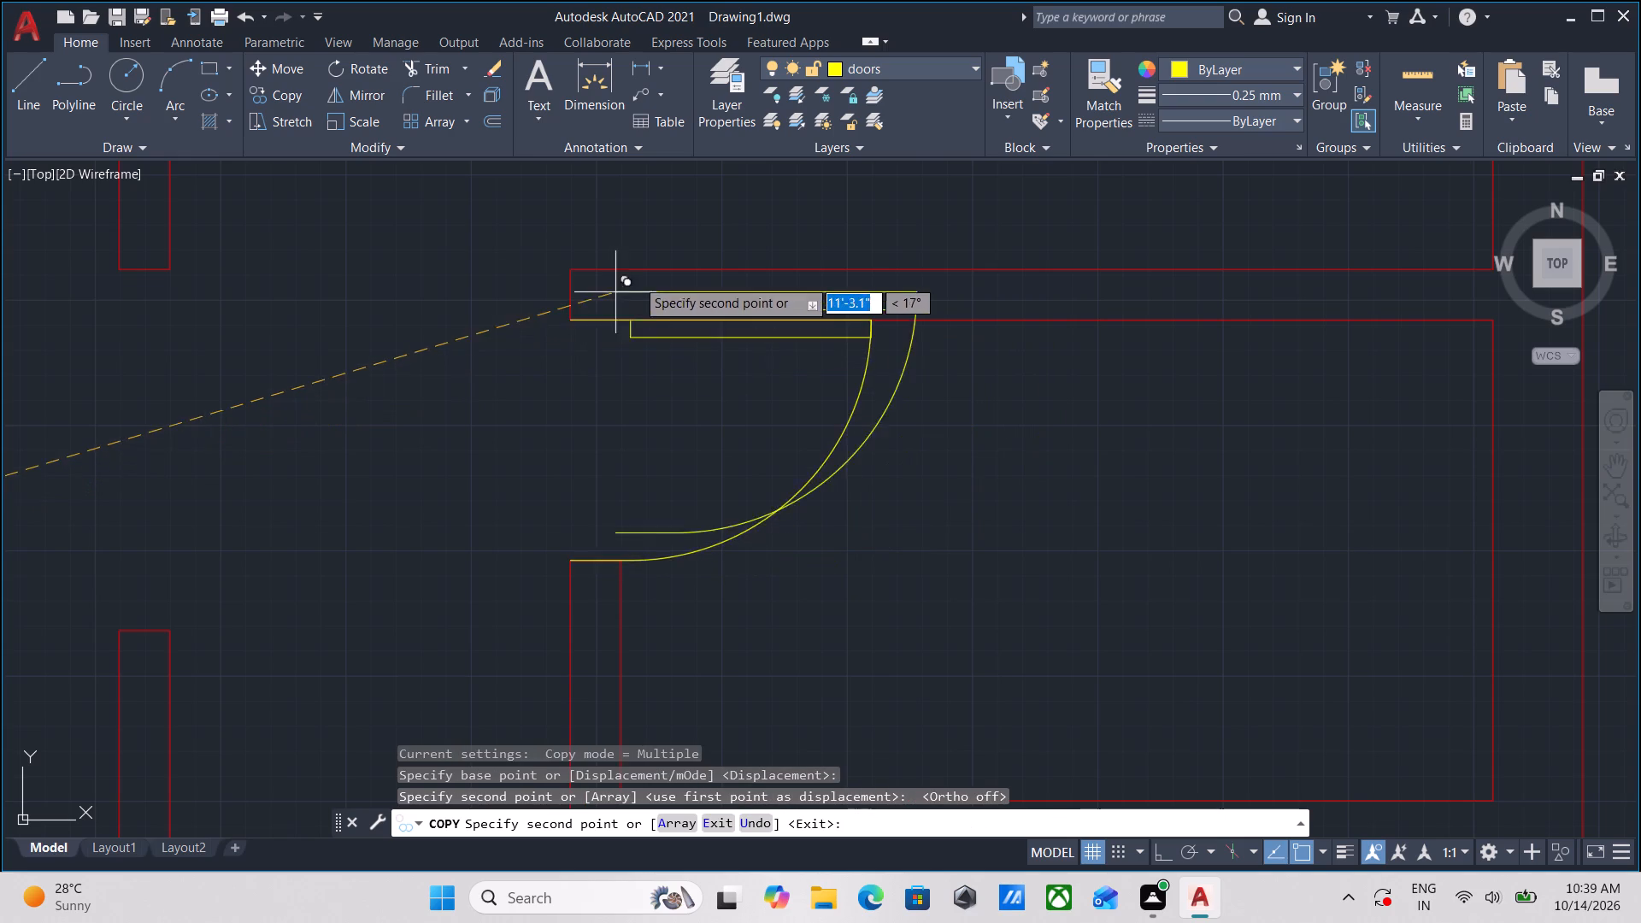
Place another copy of the rotated door in the west opening of the north apartment's small eastern room.
{"action": "scroll", "coordinate": [639, 277], "scroll_direction": "down", "scroll_amount": 2}
{"action": "middle_click_drag", "start_coordinate": [656, 305], "coordinate": [700, 402]}
{"action": "scroll", "coordinate": [714, 267], "scroll_direction": "down", "scroll_amount": 1}
{"action": "middle_click_drag", "start_coordinate": [714, 267], "coordinate": [750, 460]}
{"action": "middle_click_drag", "start_coordinate": [748, 394], "coordinate": [756, 603]}
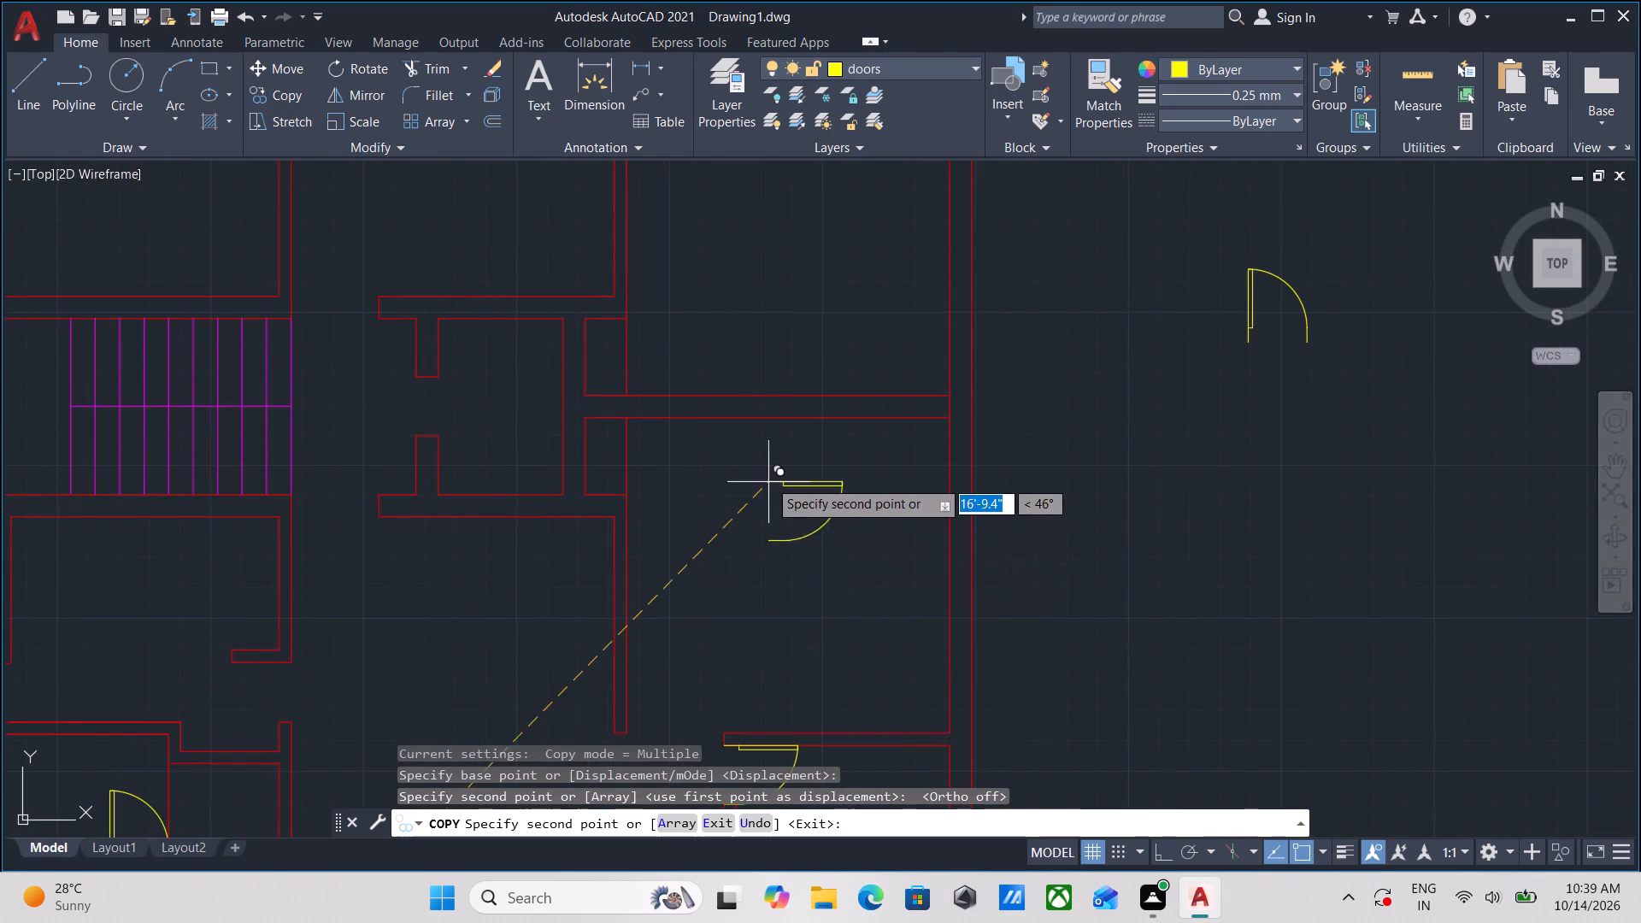
{"action": "scroll", "coordinate": [768, 478], "scroll_direction": "down", "scroll_amount": 1}
{"action": "middle_click_drag", "start_coordinate": [801, 374], "coordinate": [825, 556]}
{"action": "scroll", "coordinate": [810, 394], "scroll_direction": "up", "scroll_amount": 2}
{"action": "middle_click_drag", "start_coordinate": [721, 332], "coordinate": [790, 497]}
{"action": "left_click", "coordinate": [762, 413]}
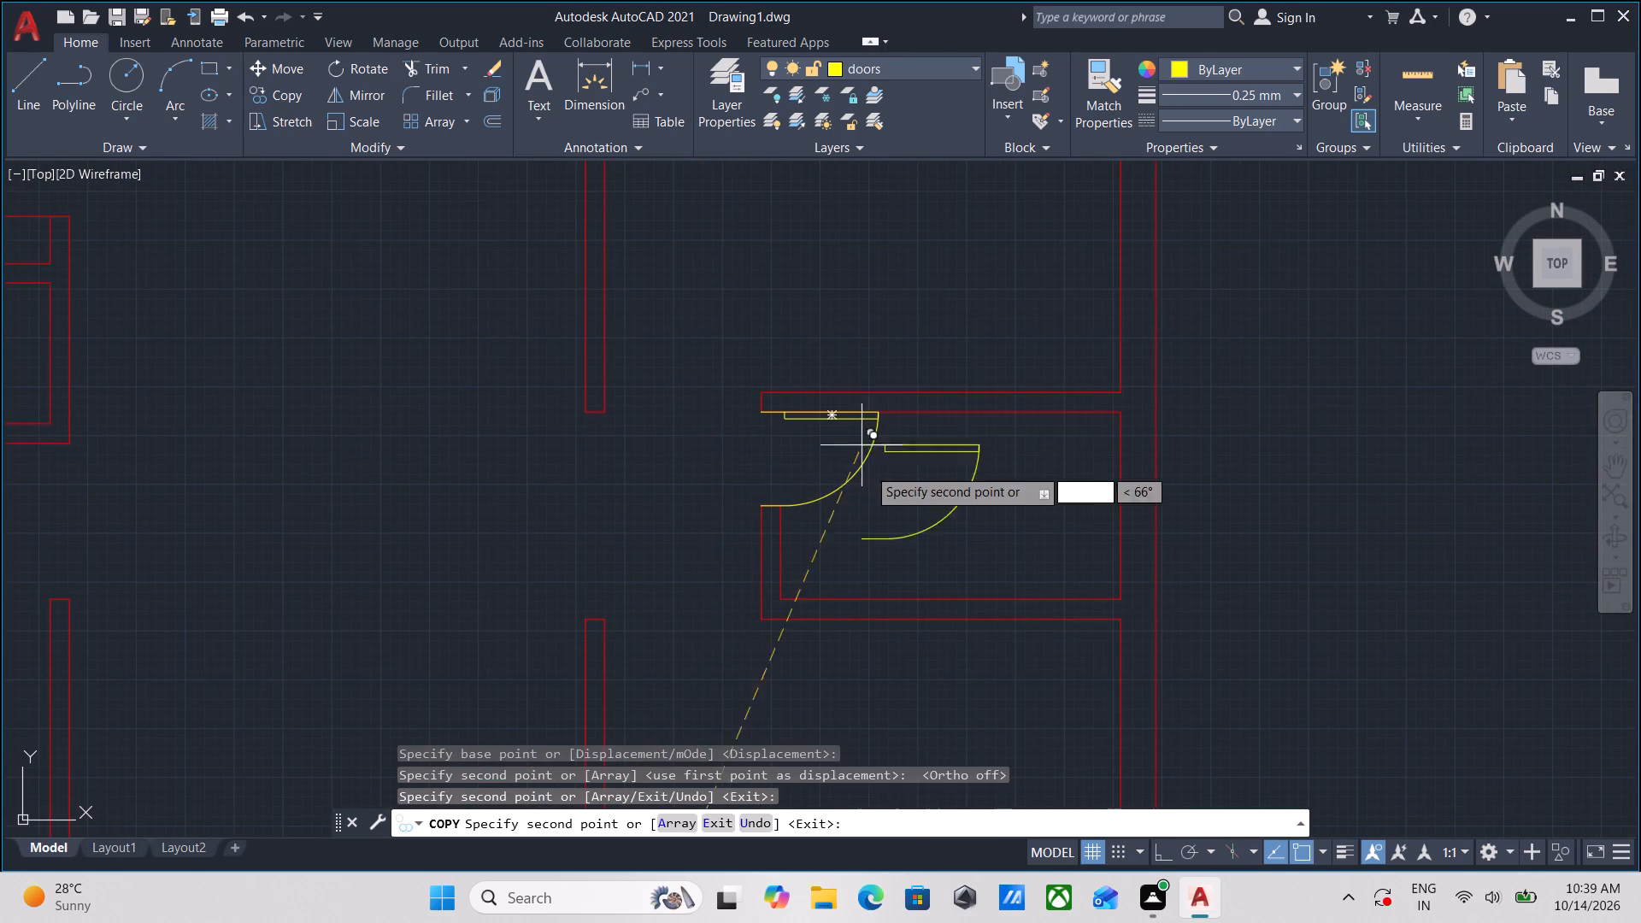
Place a spare copy of the rotated door inside the north apartment's northwest room and end the copying.
{"action": "scroll", "coordinate": [804, 514], "scroll_direction": "down", "scroll_amount": 1}
{"action": "middle_click_drag", "start_coordinate": [804, 514], "coordinate": [873, 478]}
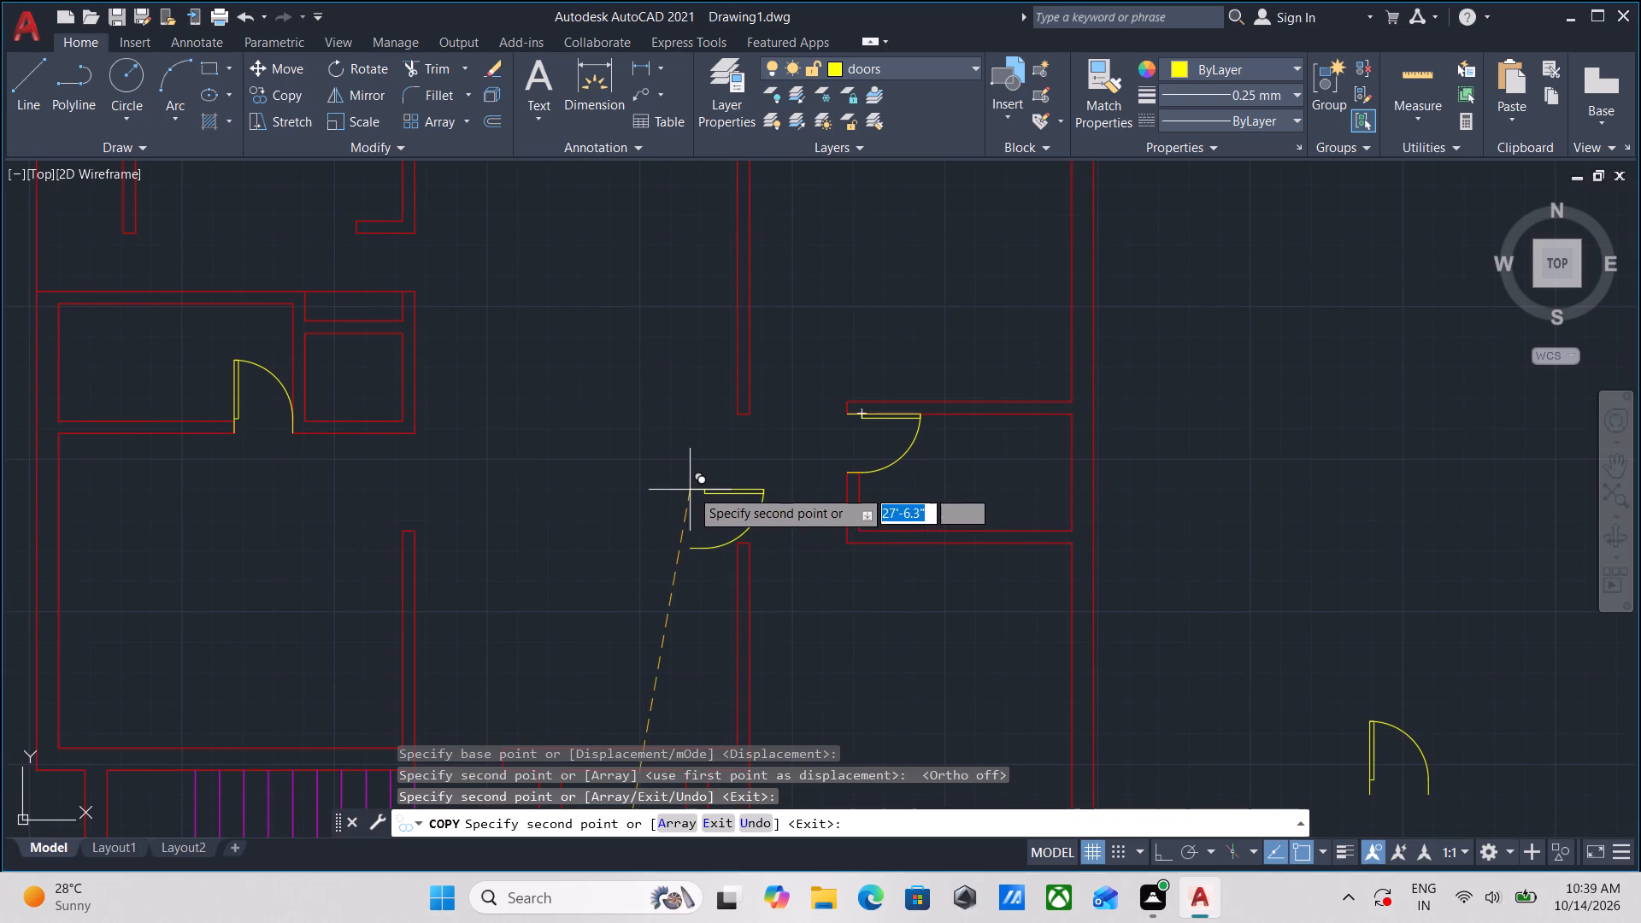
{"action": "scroll", "coordinate": [684, 459], "scroll_direction": "down", "scroll_amount": 1}
{"action": "middle_click_drag", "start_coordinate": [678, 461], "coordinate": [676, 463]}
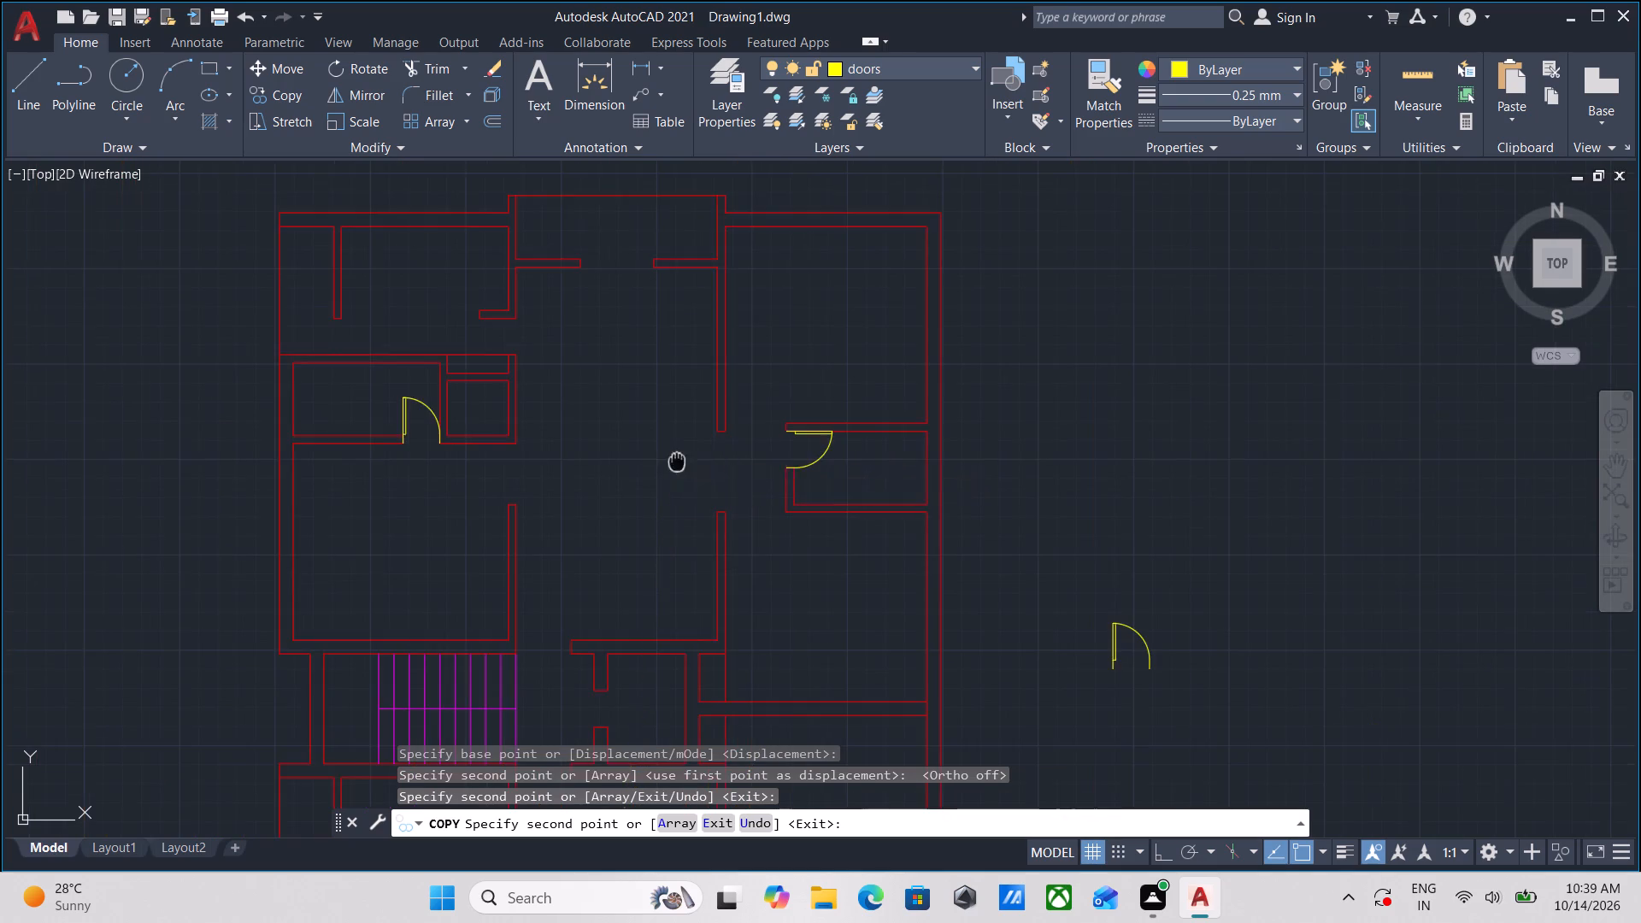
{"action": "middle_click_drag", "start_coordinate": [676, 463], "coordinate": [704, 610]}
{"action": "scroll", "coordinate": [670, 420], "scroll_direction": "down", "scroll_amount": 2}
{"action": "middle_click_drag", "start_coordinate": [669, 491], "coordinate": [675, 556]}
{"action": "scroll", "coordinate": [586, 514], "scroll_direction": "up", "scroll_amount": 4}
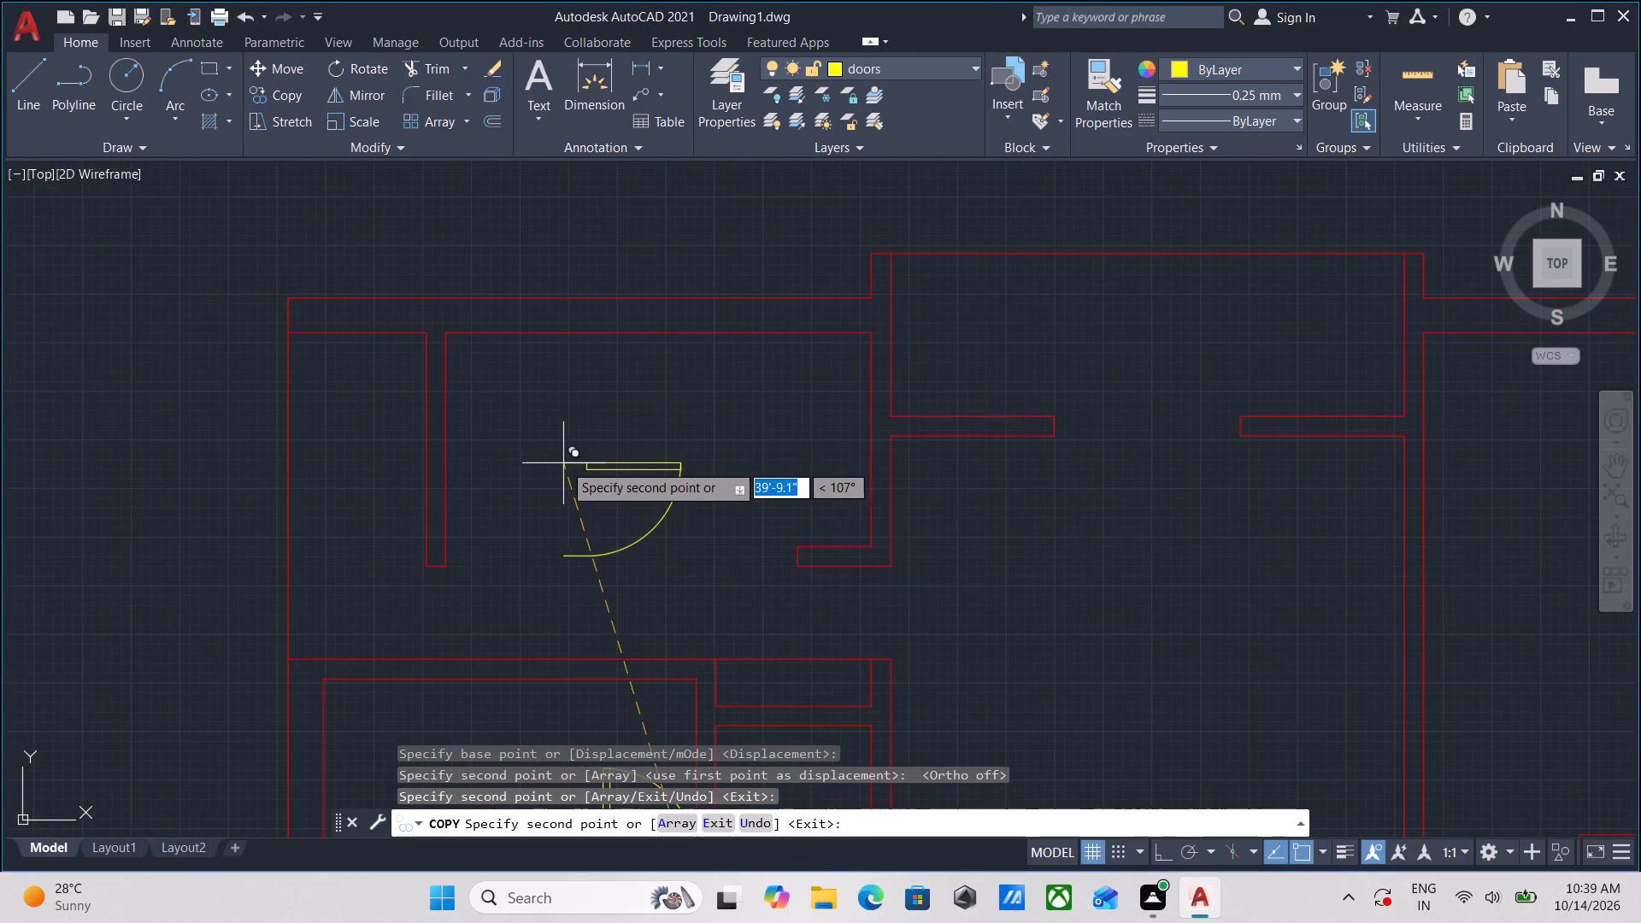
{"action": "left_click", "coordinate": [551, 476]}
{"action": "key", "text": "Escape"}
Mirror the spare door in the north apartment's northwest room about a vertical line through its upper-left end and erase the original.
{"action": "left_click_drag", "start_coordinate": [702, 409], "coordinate": [605, 548]}
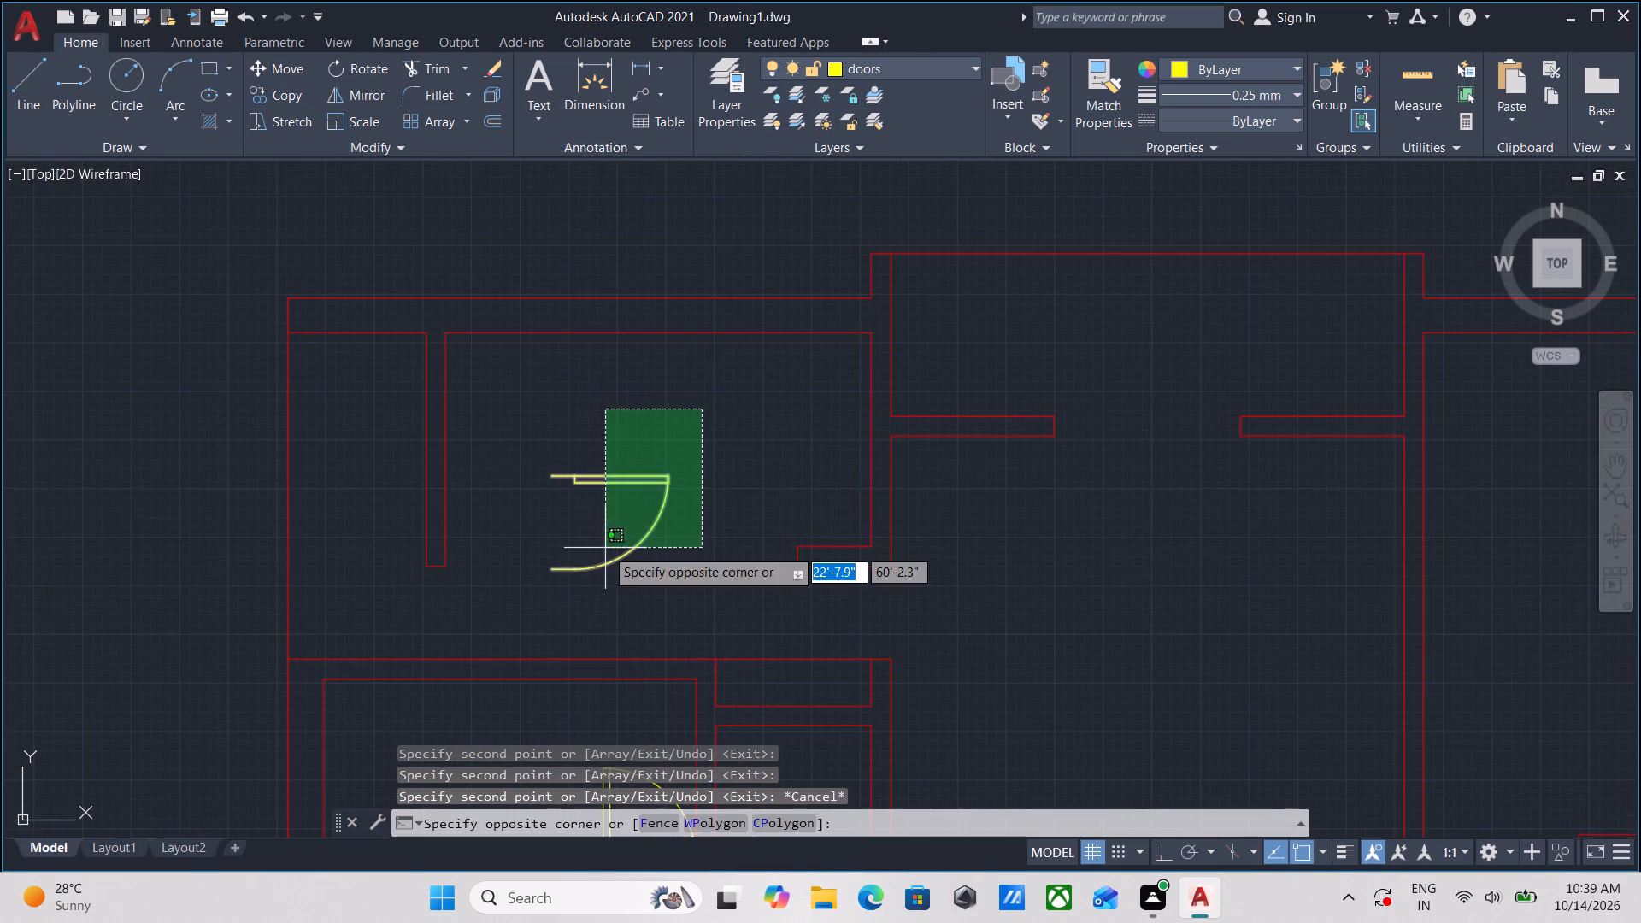
{"action": "left_click", "coordinate": [605, 548]}
{"action": "type", "text": "mi"}
{"action": "key", "text": "Return"}
{"action": "scroll", "coordinate": [605, 548], "scroll_direction": "up", "scroll_amount": 2}
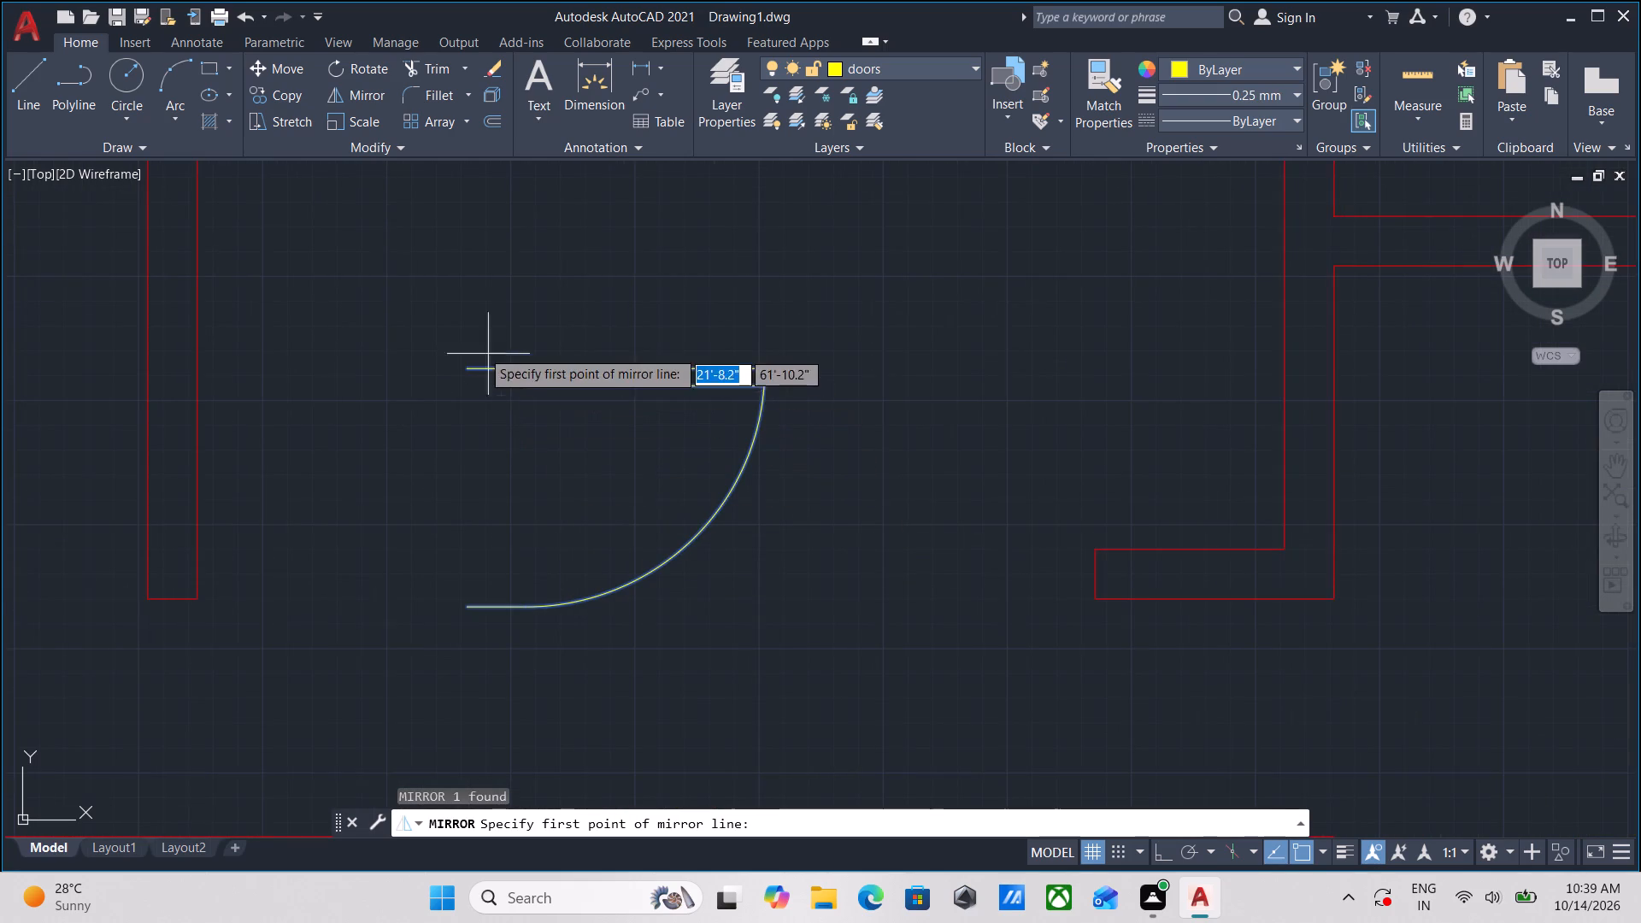
{"action": "left_click", "coordinate": [468, 367]}
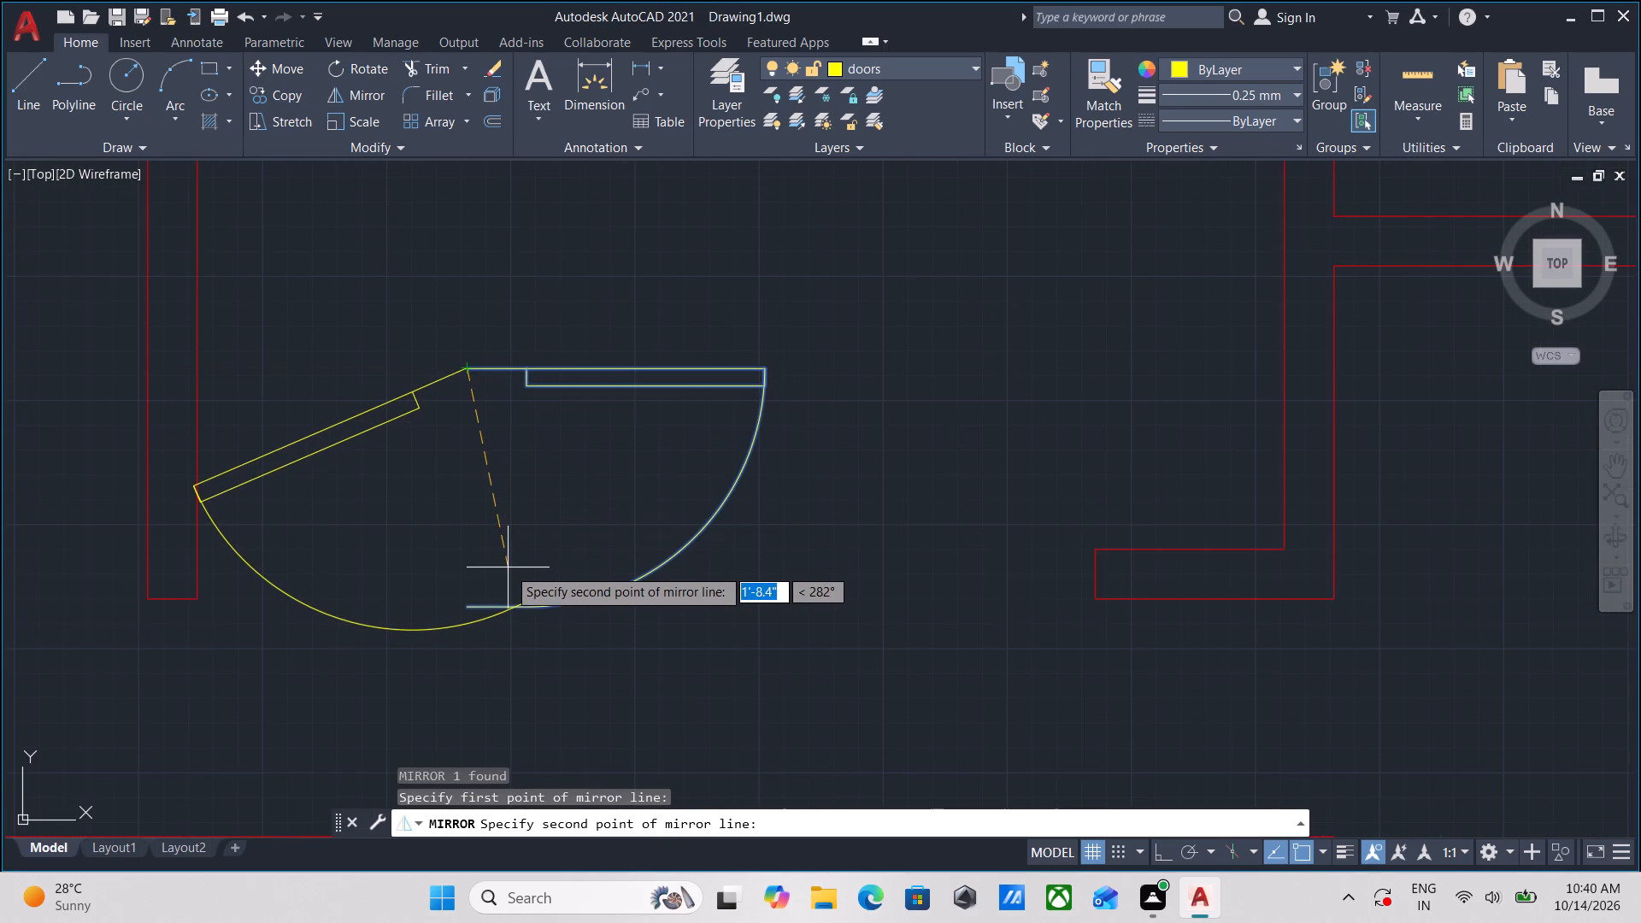
{"action": "key", "text": "F8"}
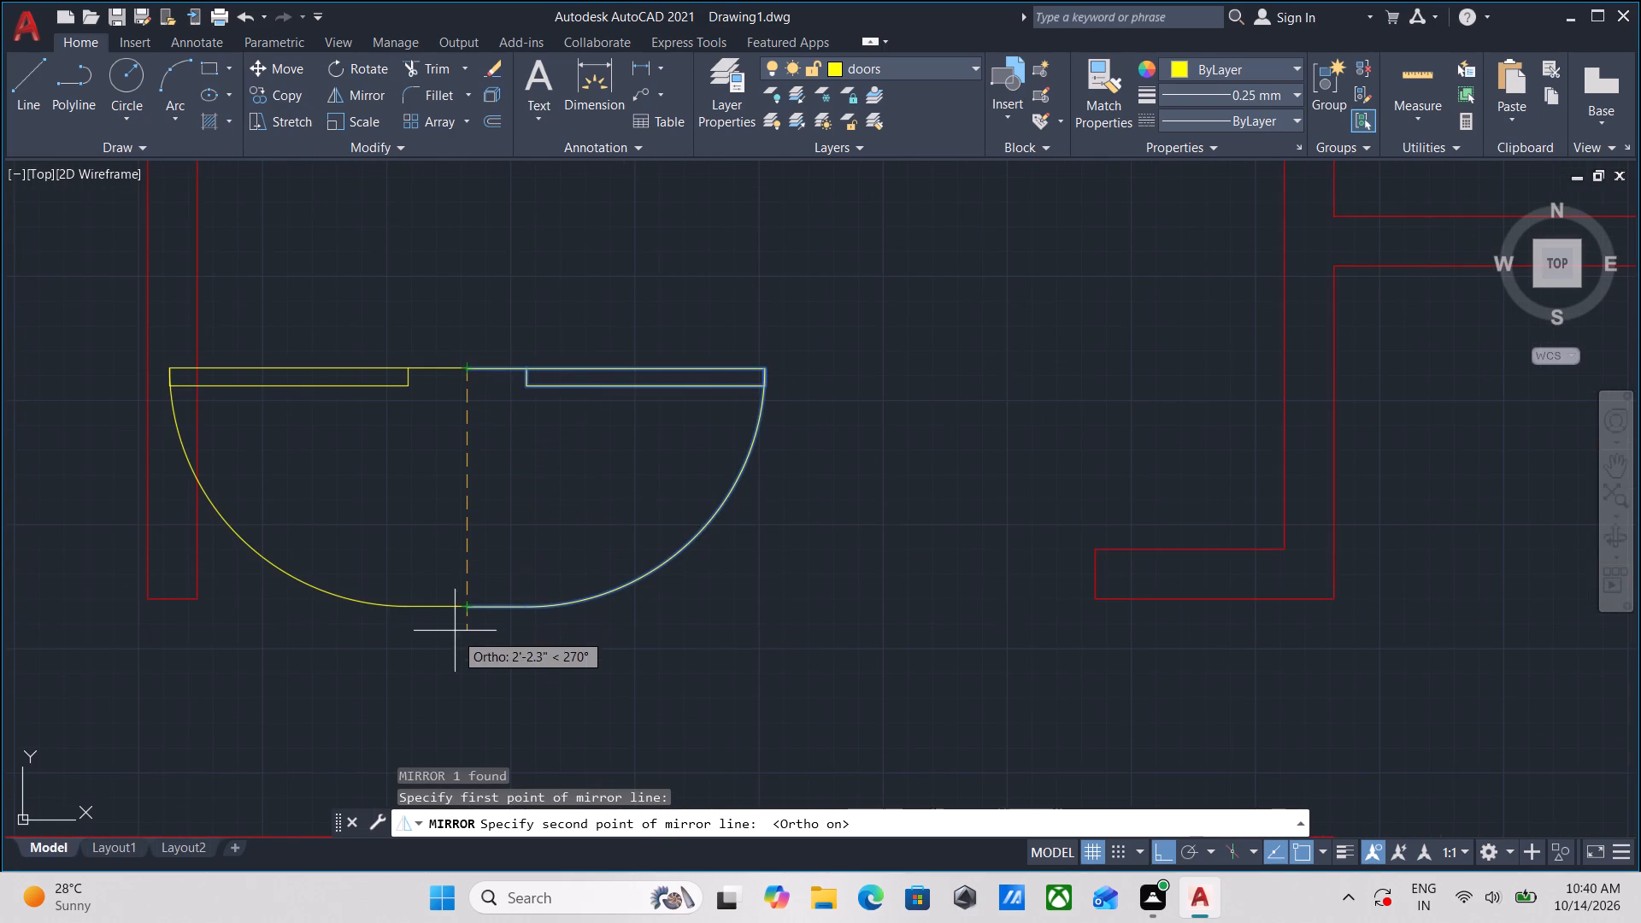
{"action": "left_click", "coordinate": [455, 656]}
{"action": "left_click_drag", "start_coordinate": [521, 738], "coordinate": [455, 656]}
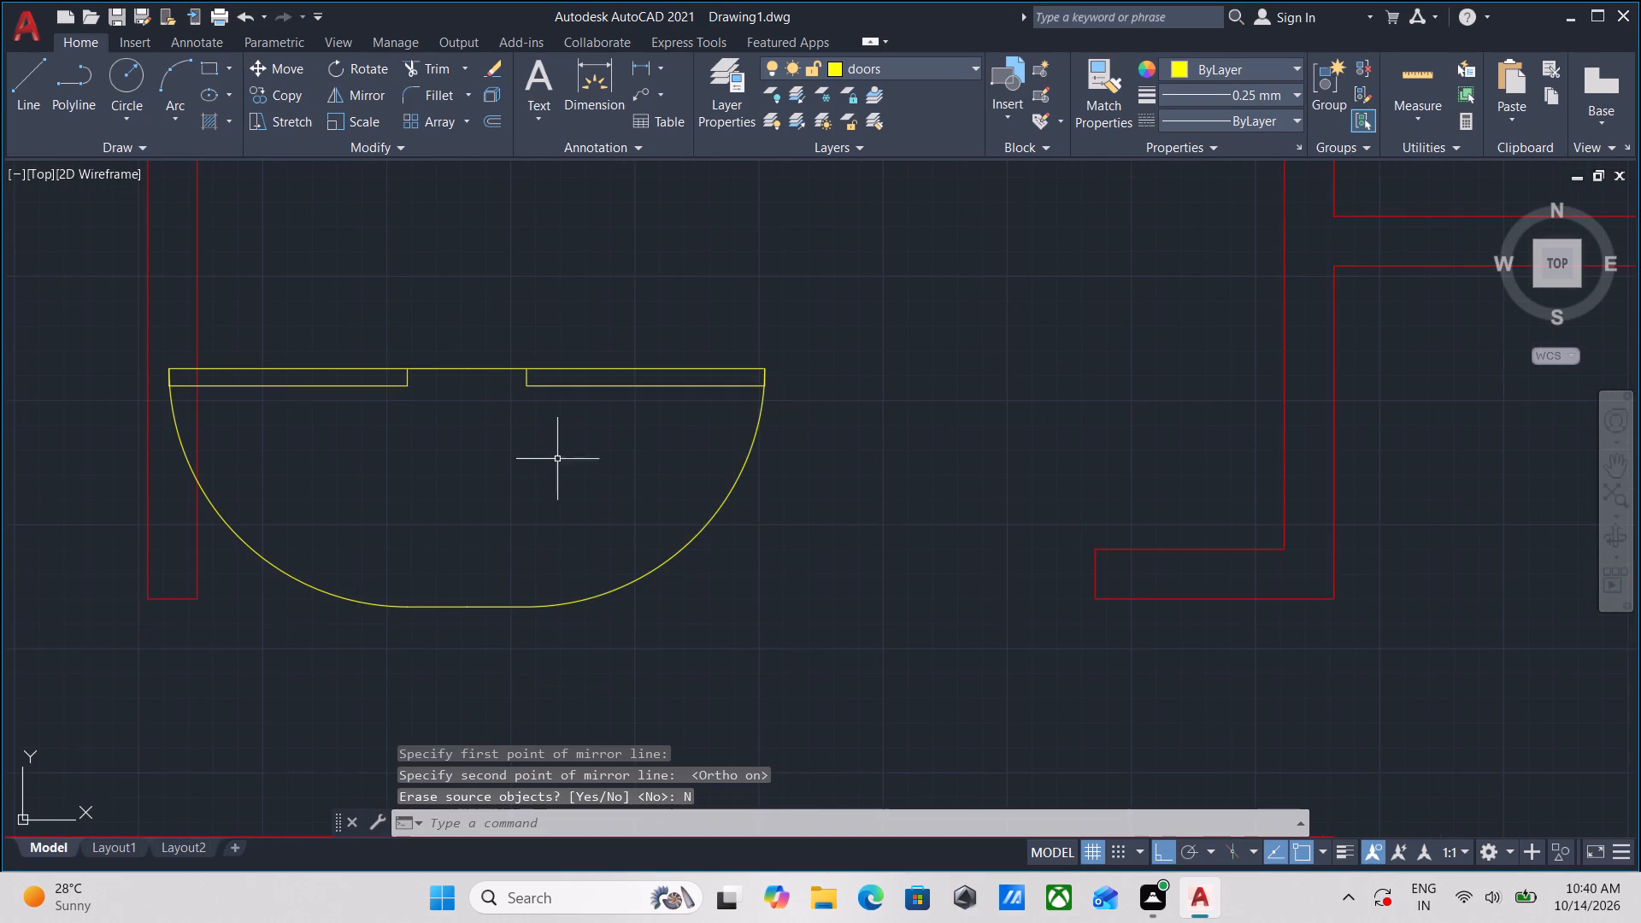
{"action": "left_click", "coordinate": [705, 549]}
{"action": "left_click", "coordinate": [678, 490]}
{"action": "right_click", "coordinate": [678, 490]}
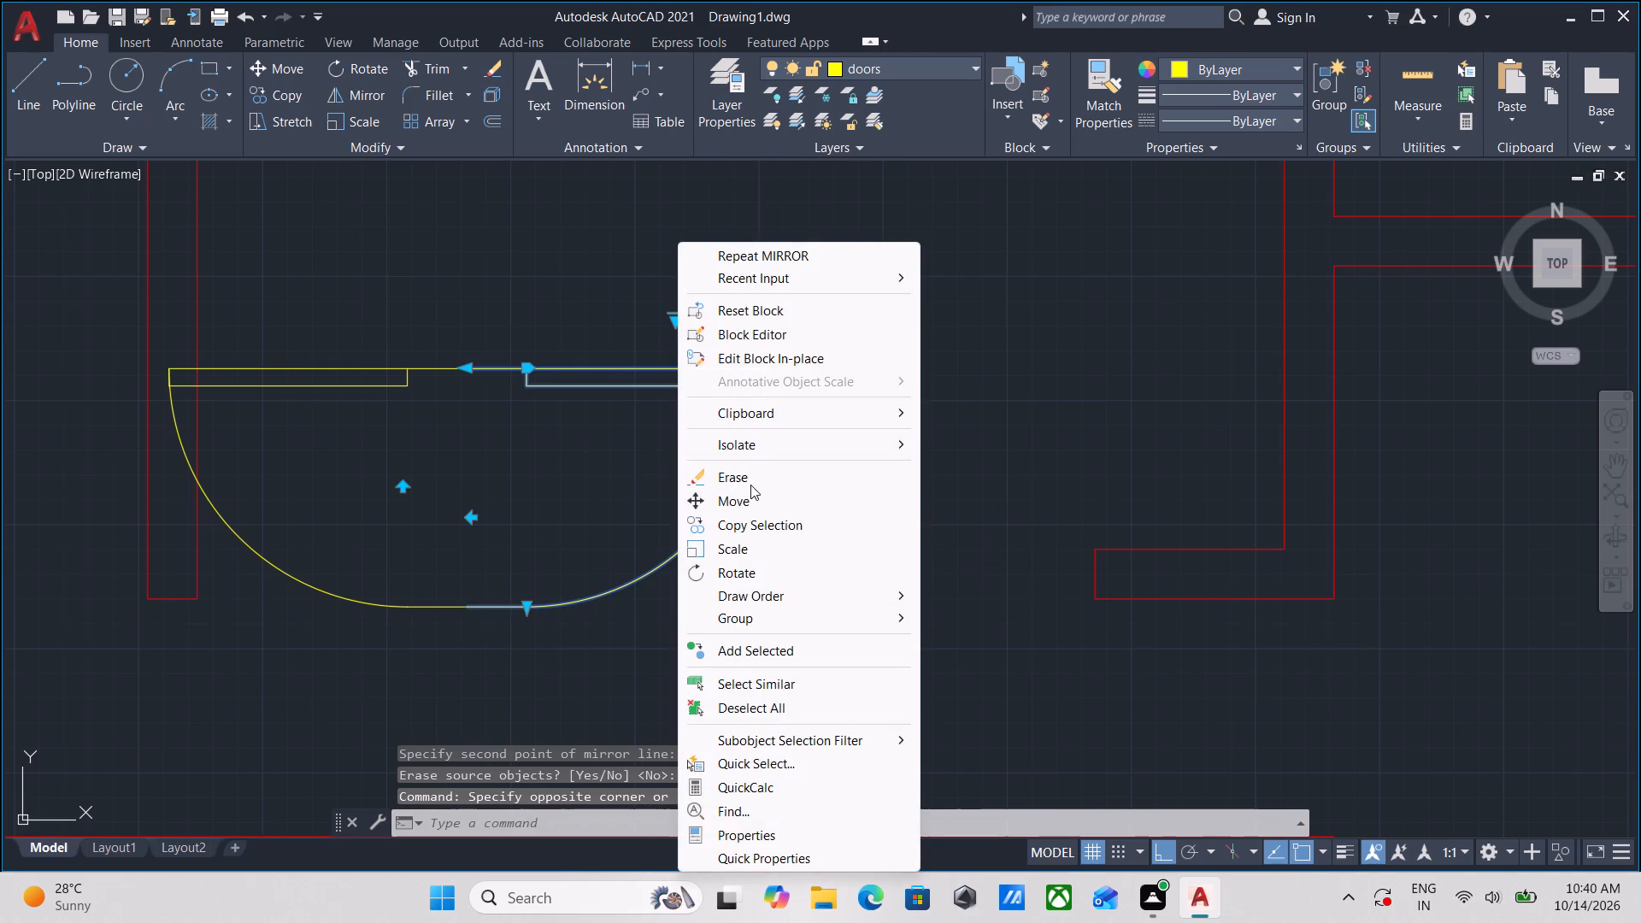
{"action": "left_click", "coordinate": [750, 485]}
Move the mirrored door by its upper-right end onto the lower-right corner of the northwest room's partition wall.
{"action": "left_click_drag", "start_coordinate": [459, 301], "coordinate": [428, 334]}
{"action": "left_click", "coordinate": [356, 437]}
{"action": "middle_click_drag", "start_coordinate": [470, 438], "coordinate": [580, 417]}
{"action": "middle_click_drag", "start_coordinate": [597, 423], "coordinate": [623, 464]}
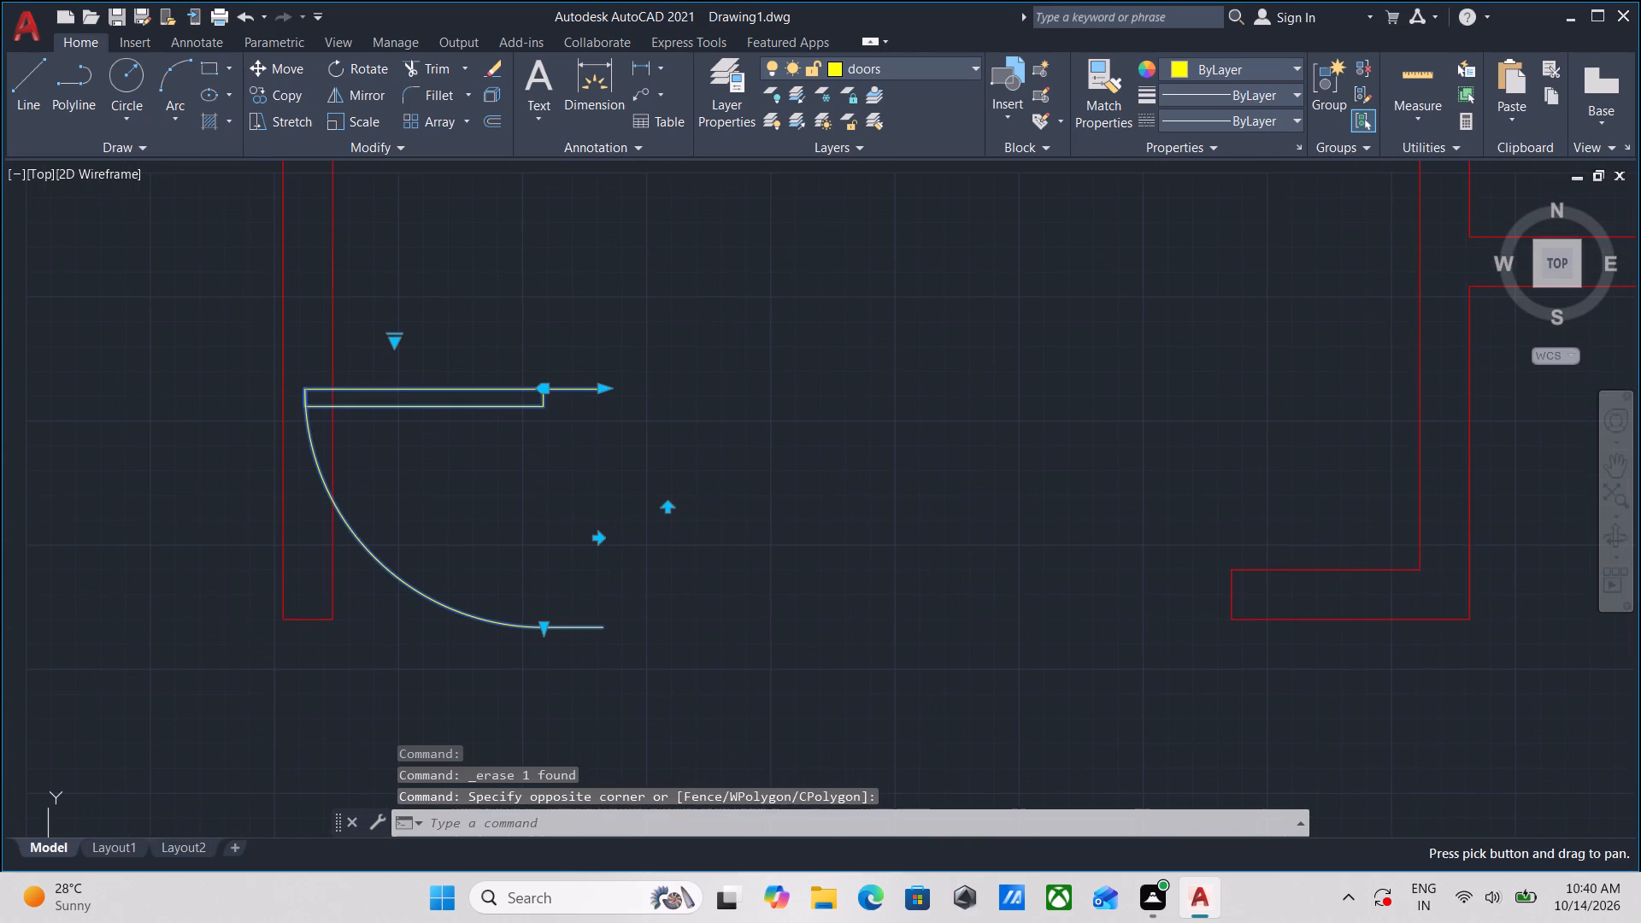
{"action": "key", "text": "m"}
{"action": "key", "text": "Return"}
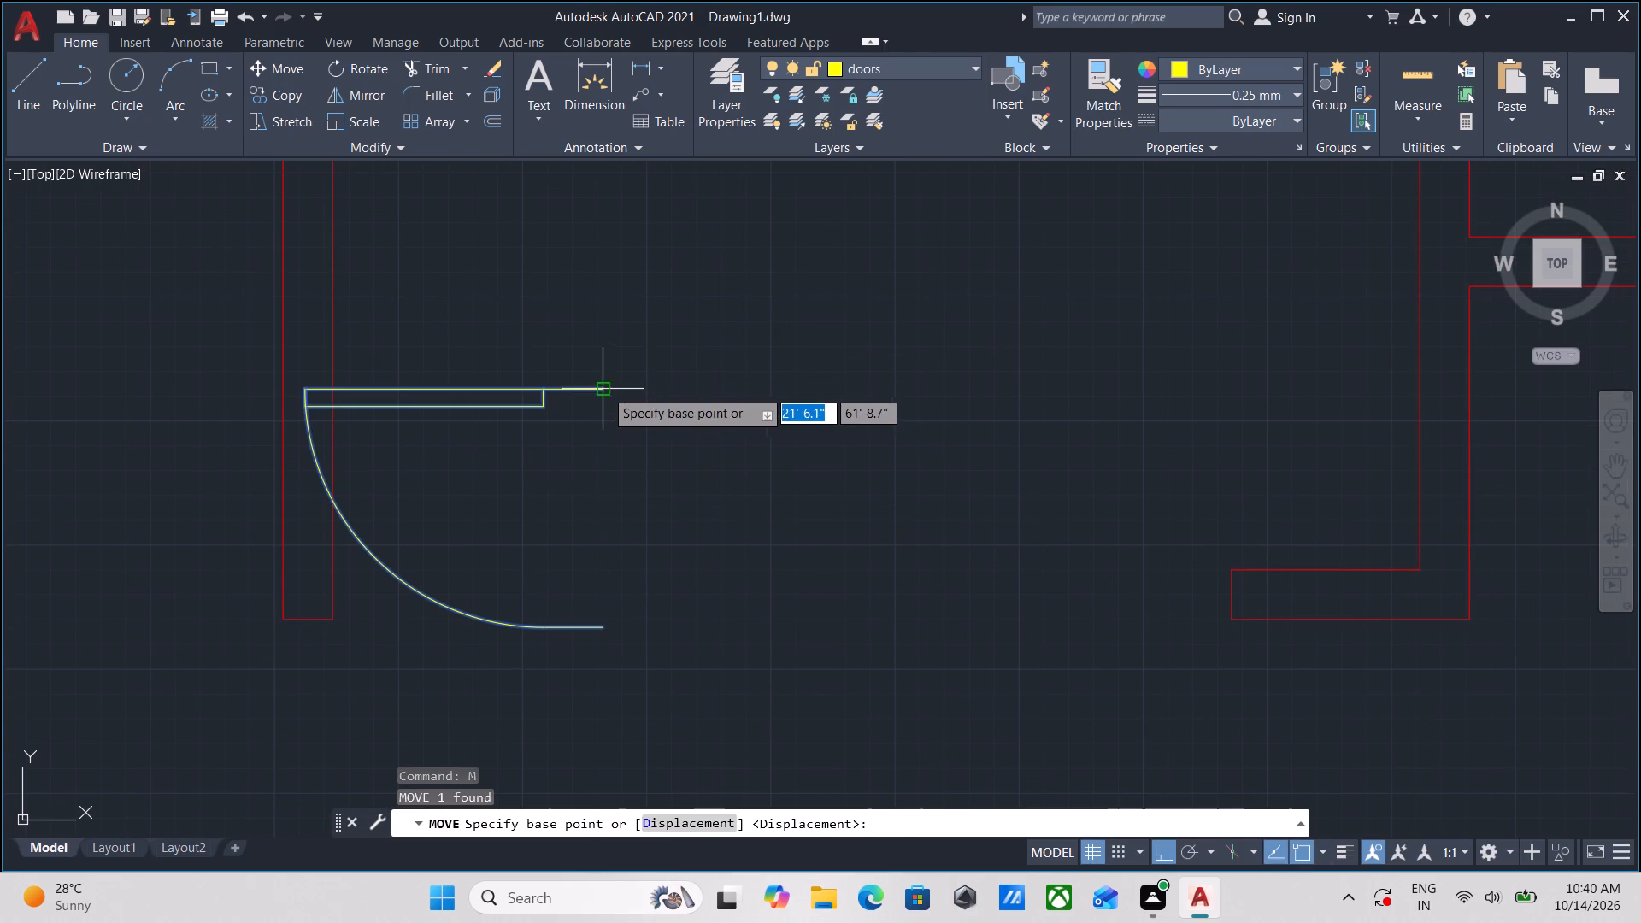
{"action": "left_click", "coordinate": [604, 389]}
{"action": "key", "text": "F8"}
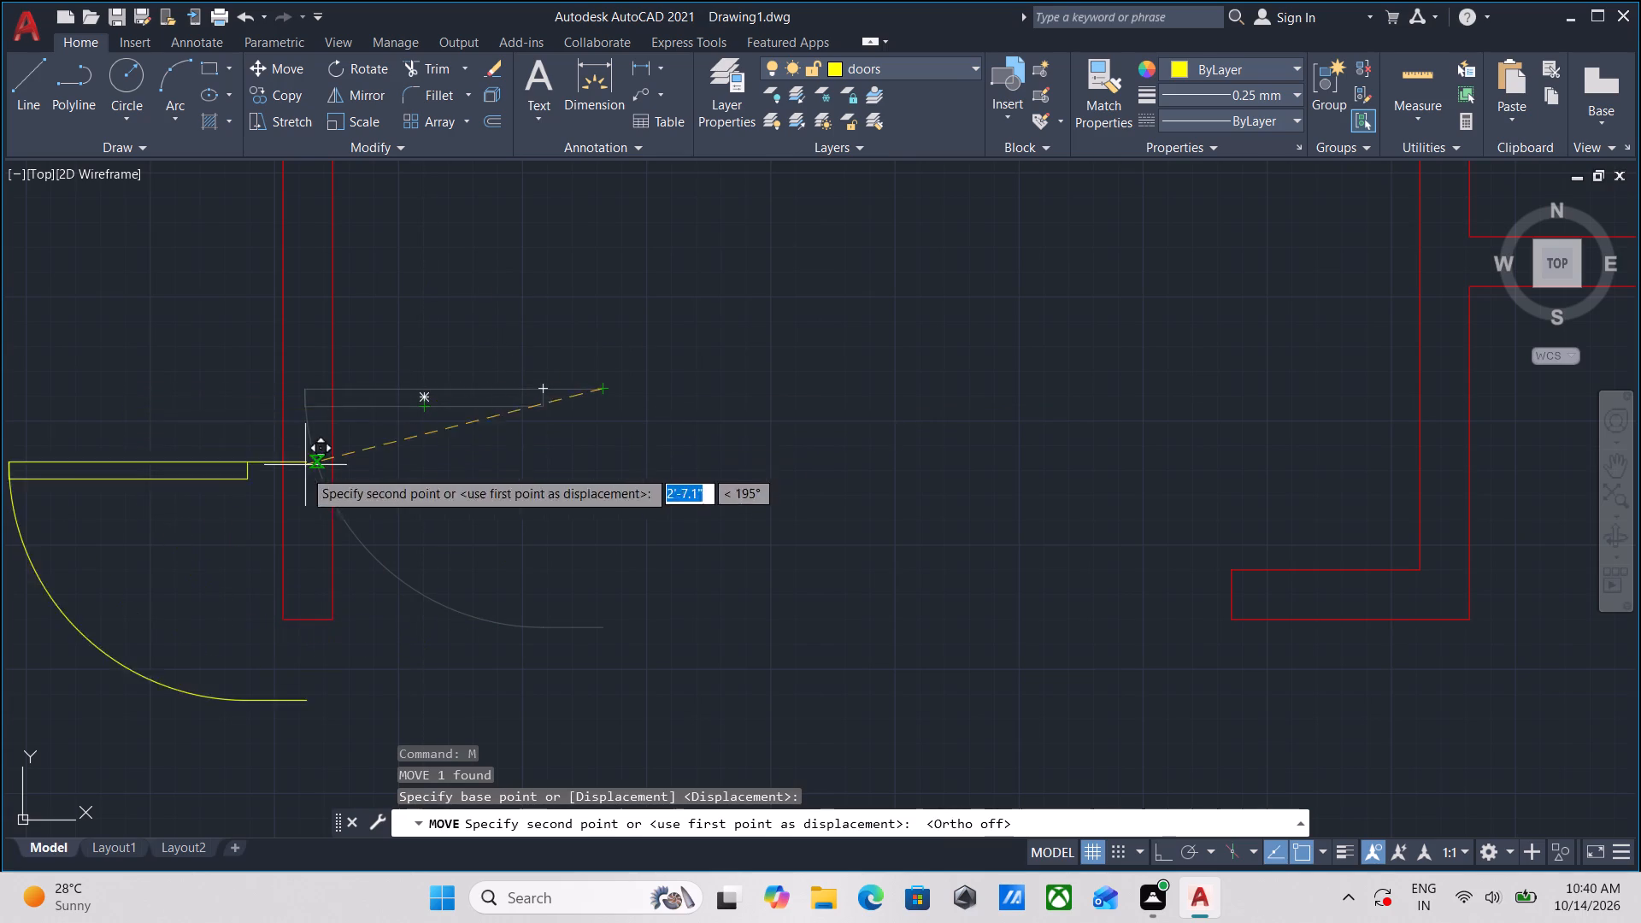
{"action": "middle_click_drag", "start_coordinate": [348, 486], "coordinate": [427, 301]}
{"action": "scroll", "coordinate": [431, 297], "scroll_direction": "down", "scroll_amount": 2}
{"action": "scroll", "coordinate": [420, 351], "scroll_direction": "up", "scroll_amount": 1}
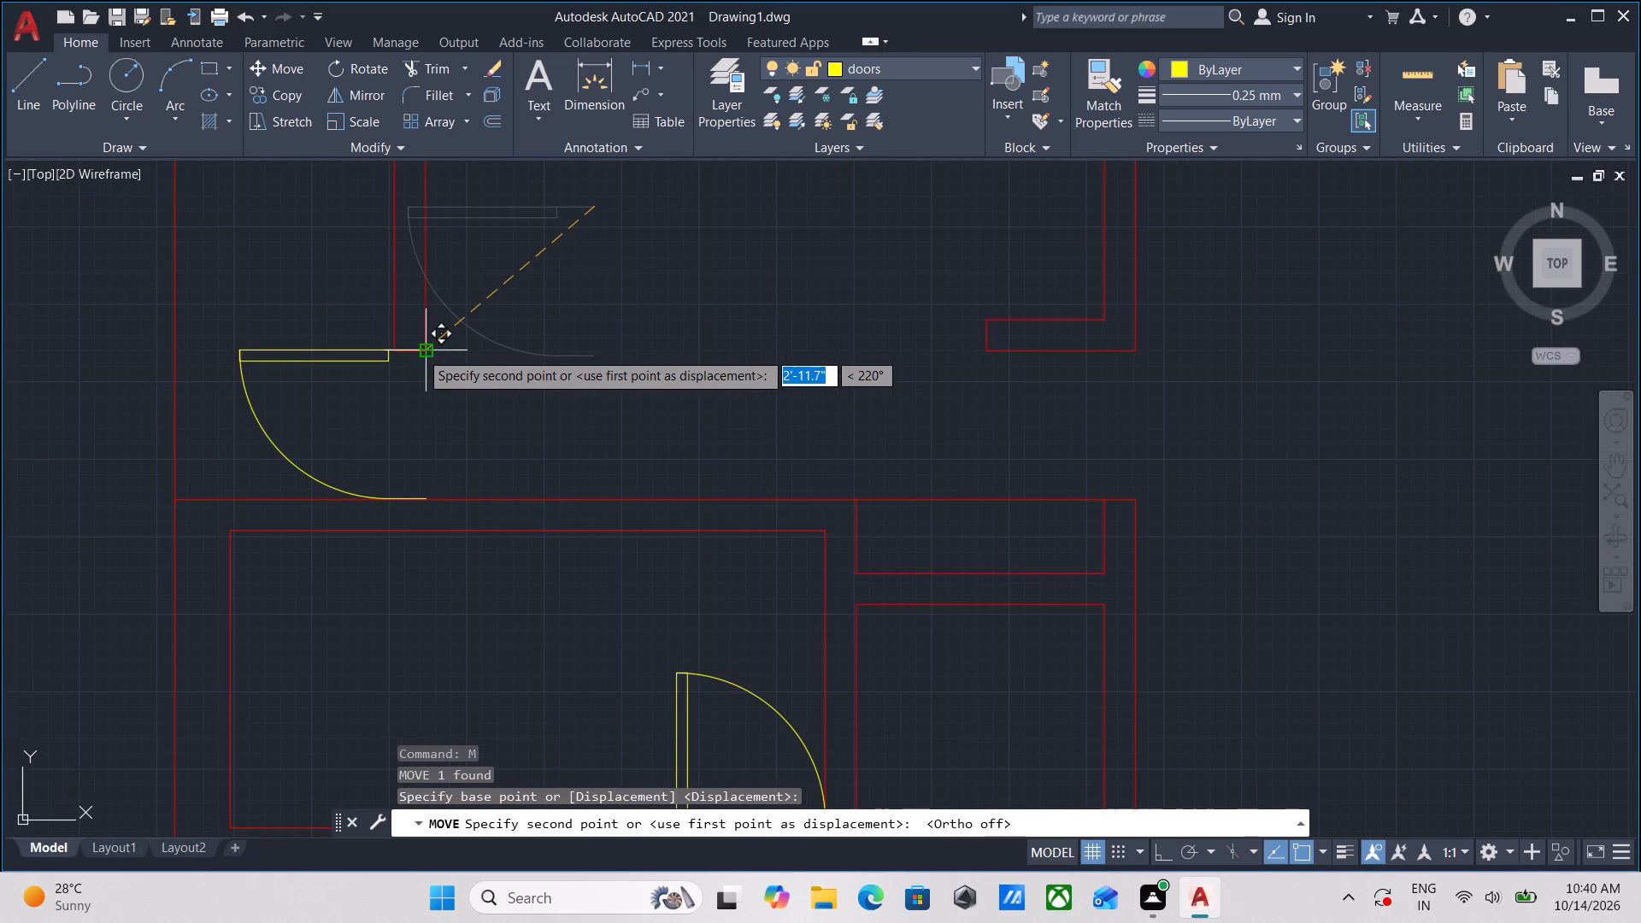
{"action": "left_click", "coordinate": [420, 351]}
Mirror this door about a horizontal line through its upper-right end, erasing the source door.
{"action": "scroll", "coordinate": [464, 357], "scroll_direction": "down", "scroll_amount": 1}
{"action": "middle_click_drag", "start_coordinate": [464, 357], "coordinate": [534, 461]}
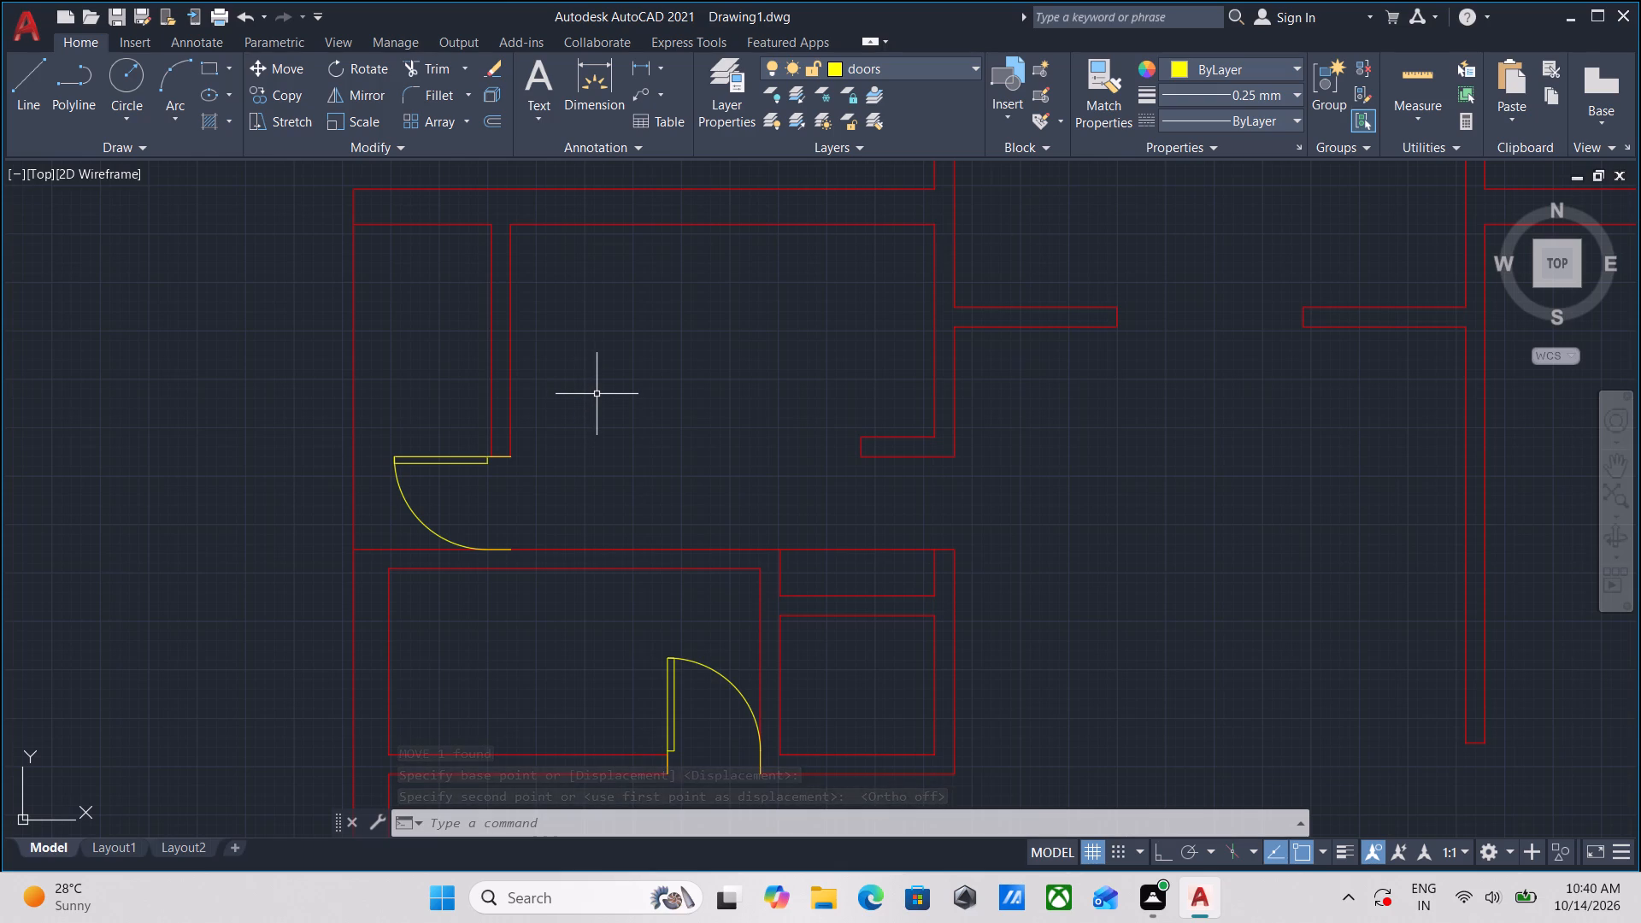
{"action": "scroll", "coordinate": [389, 443], "scroll_direction": "up", "scroll_amount": 2}
{"action": "left_click_drag", "start_coordinate": [457, 523], "coordinate": [449, 503]}
{"action": "left_click", "coordinate": [409, 431]}
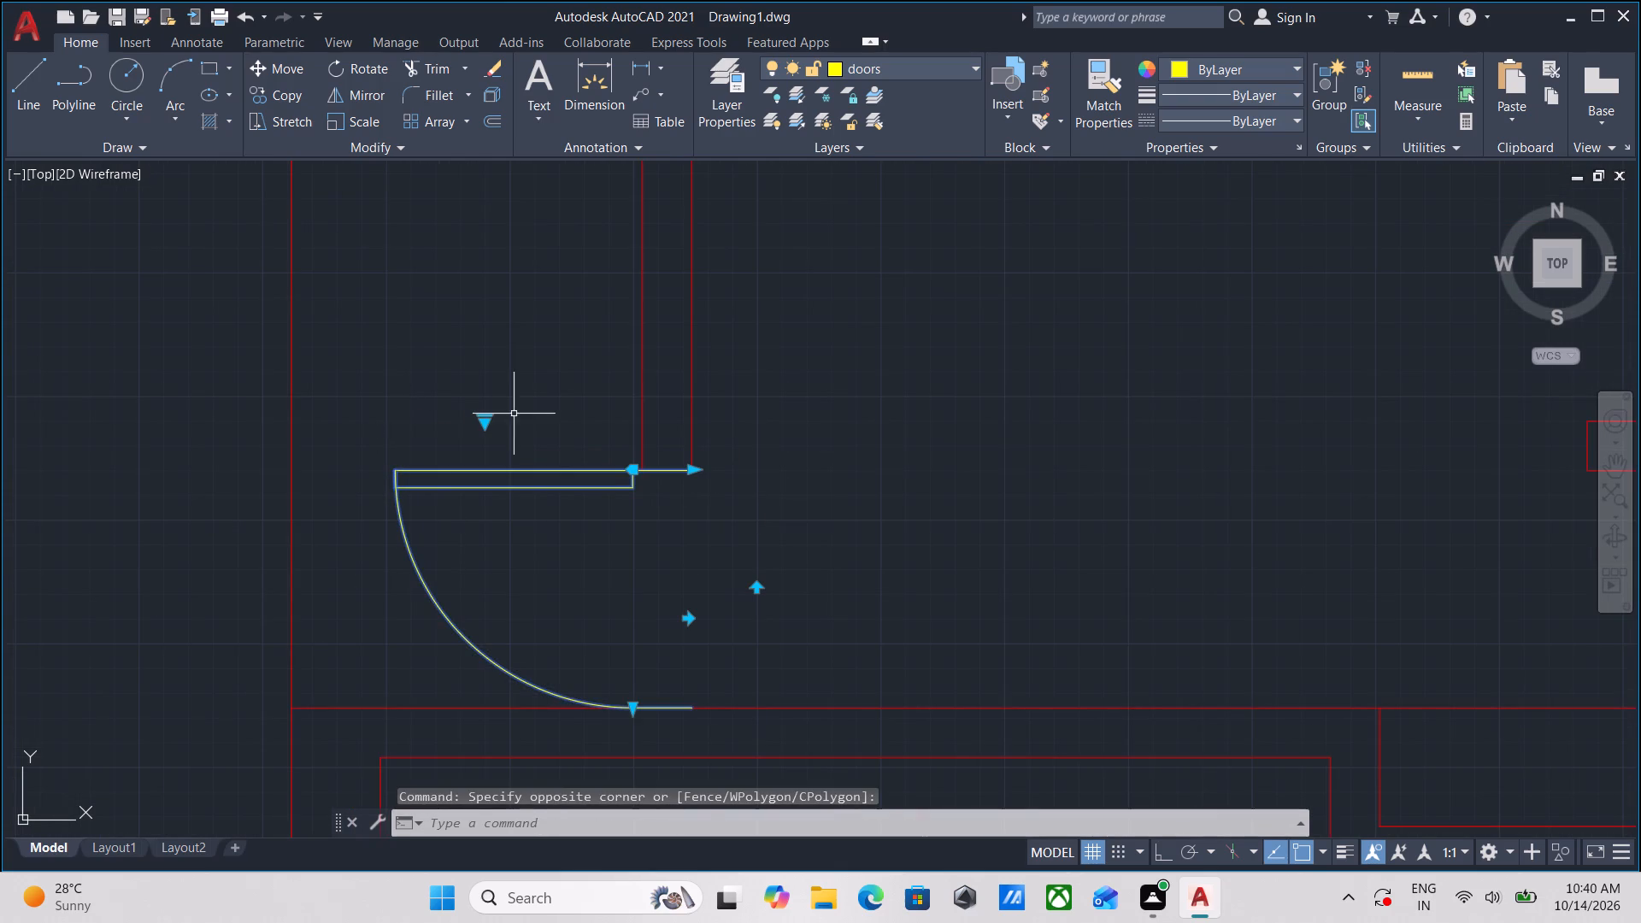
{"action": "middle_click_drag", "start_coordinate": [514, 414], "coordinate": [515, 450]}
{"action": "type", "text": "mi"}
{"action": "key", "text": "Return"}
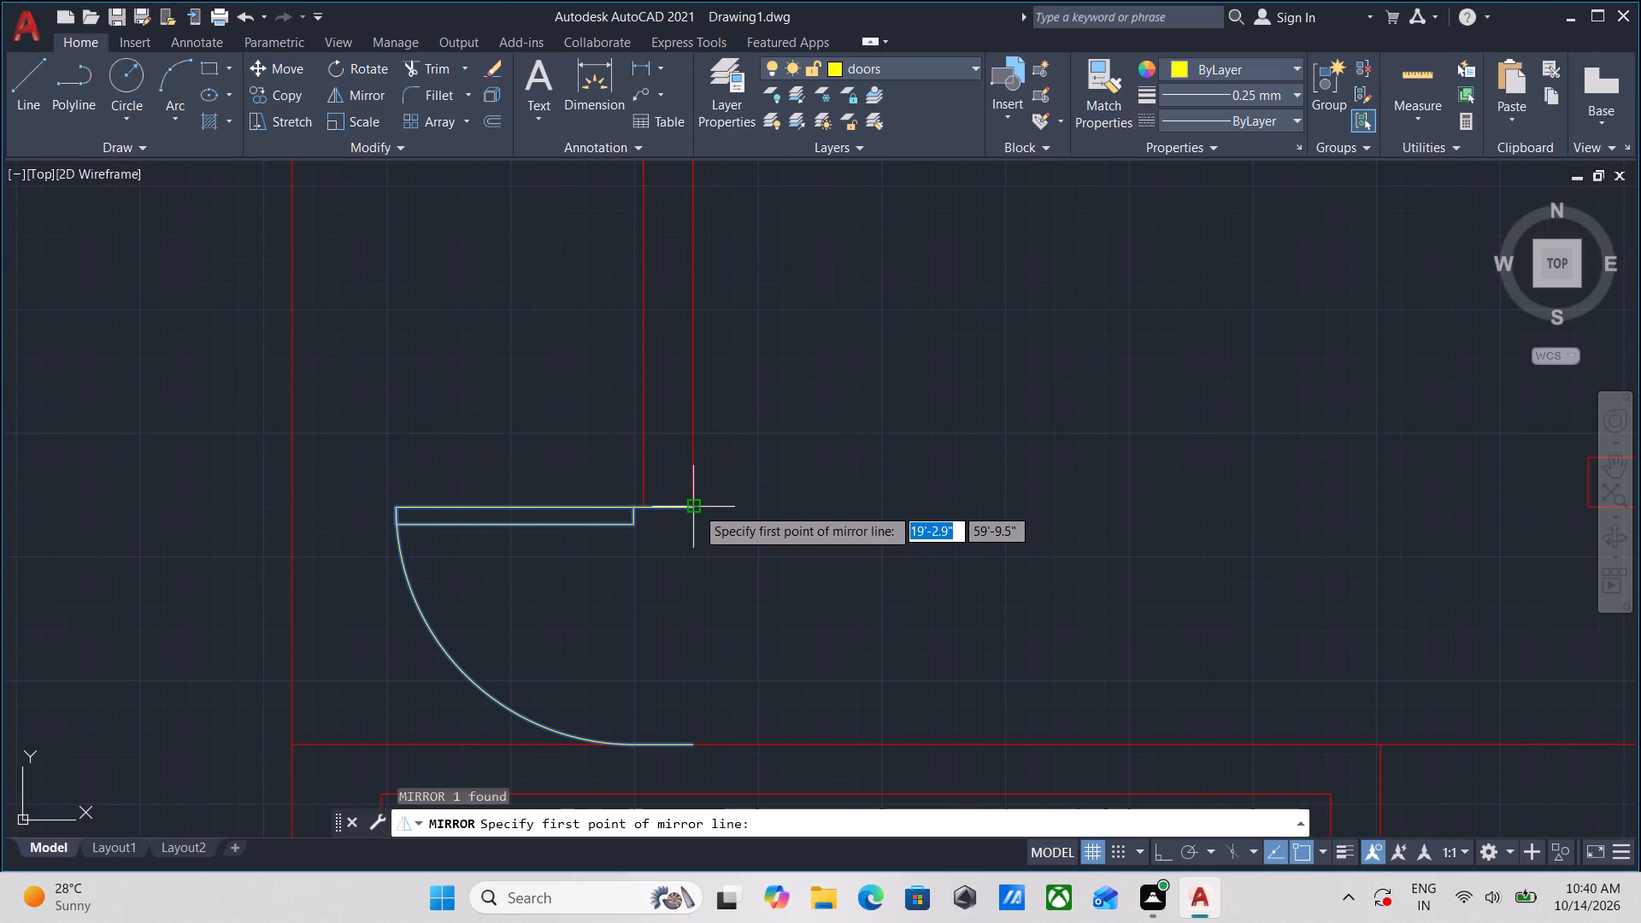
{"action": "left_click", "coordinate": [696, 507]}
{"action": "key", "text": "F8"}
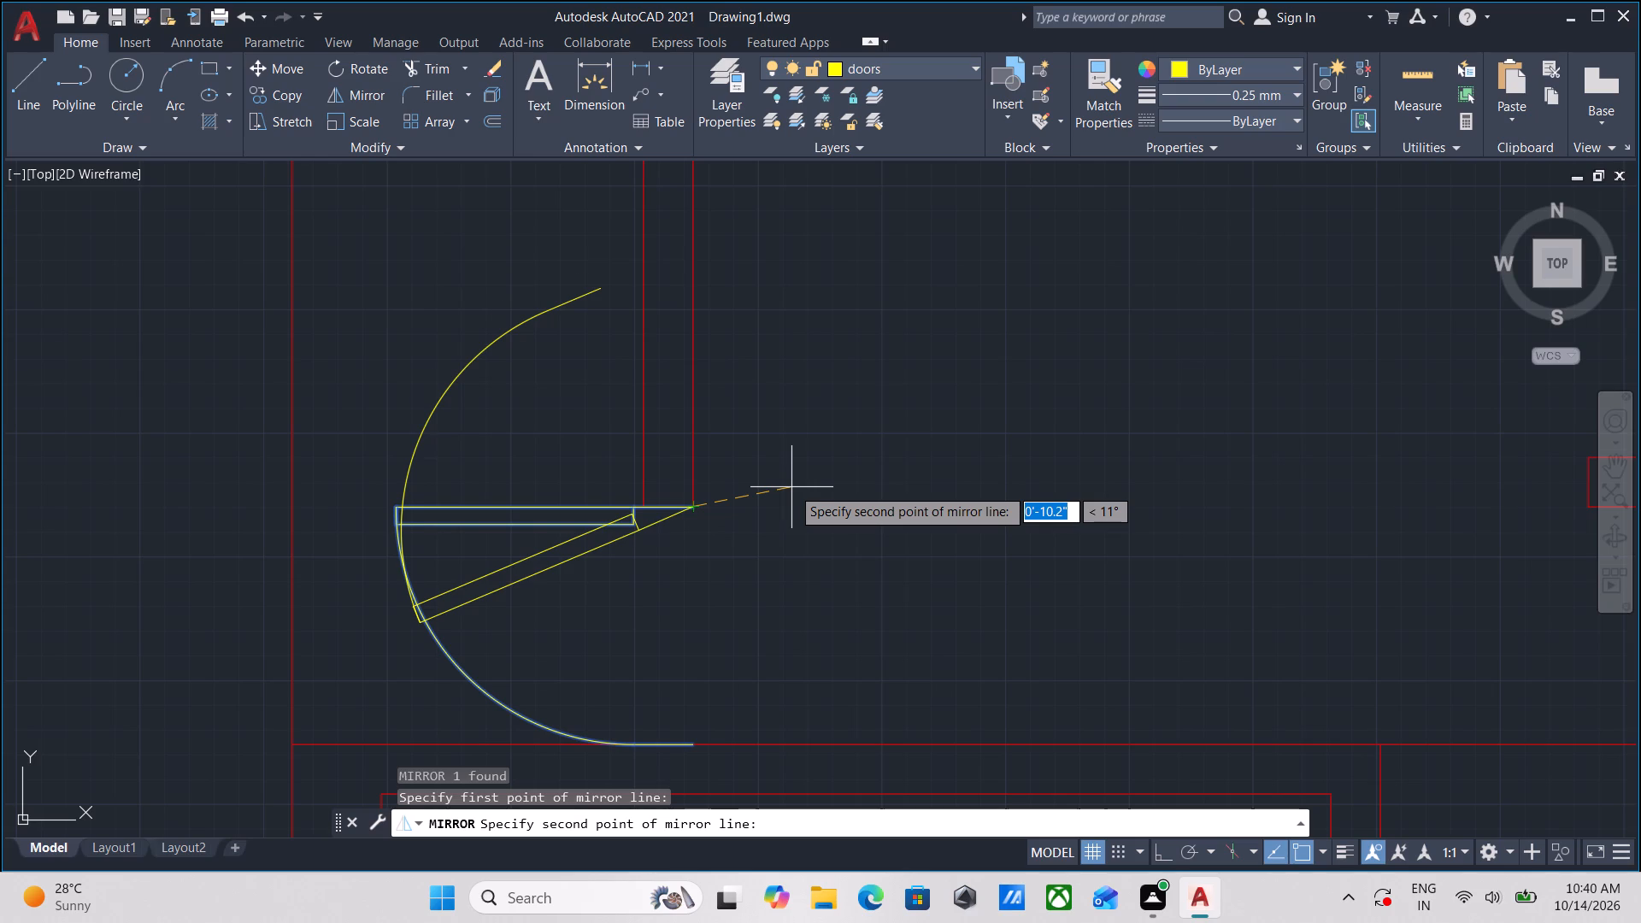
{"action": "left_click", "coordinate": [820, 496]}
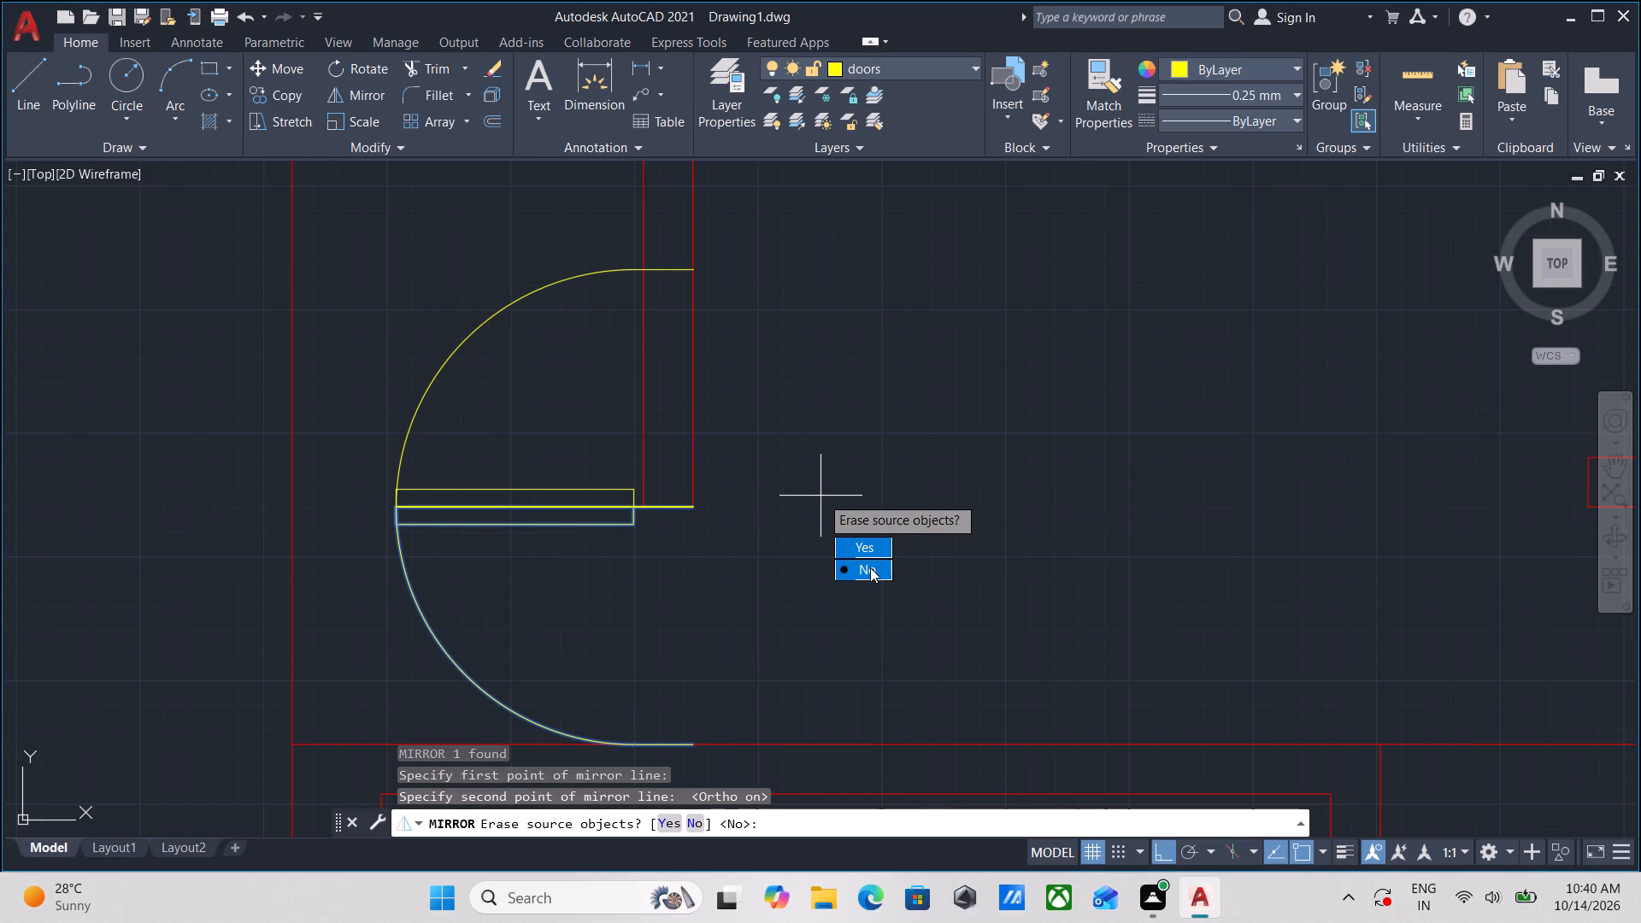
{"action": "left_click_drag", "start_coordinate": [871, 547], "coordinate": [820, 496]}
Move the flipped door 2' straight south by its lower-right end so it fits the opening below the partition wall.
{"action": "left_click_drag", "start_coordinate": [562, 543], "coordinate": [555, 523]}
{"action": "left_click", "coordinate": [521, 456]}
{"action": "middle_click_drag", "start_coordinate": [582, 458], "coordinate": [597, 411]}
{"action": "key", "text": "m"}
{"action": "key", "text": "Return"}
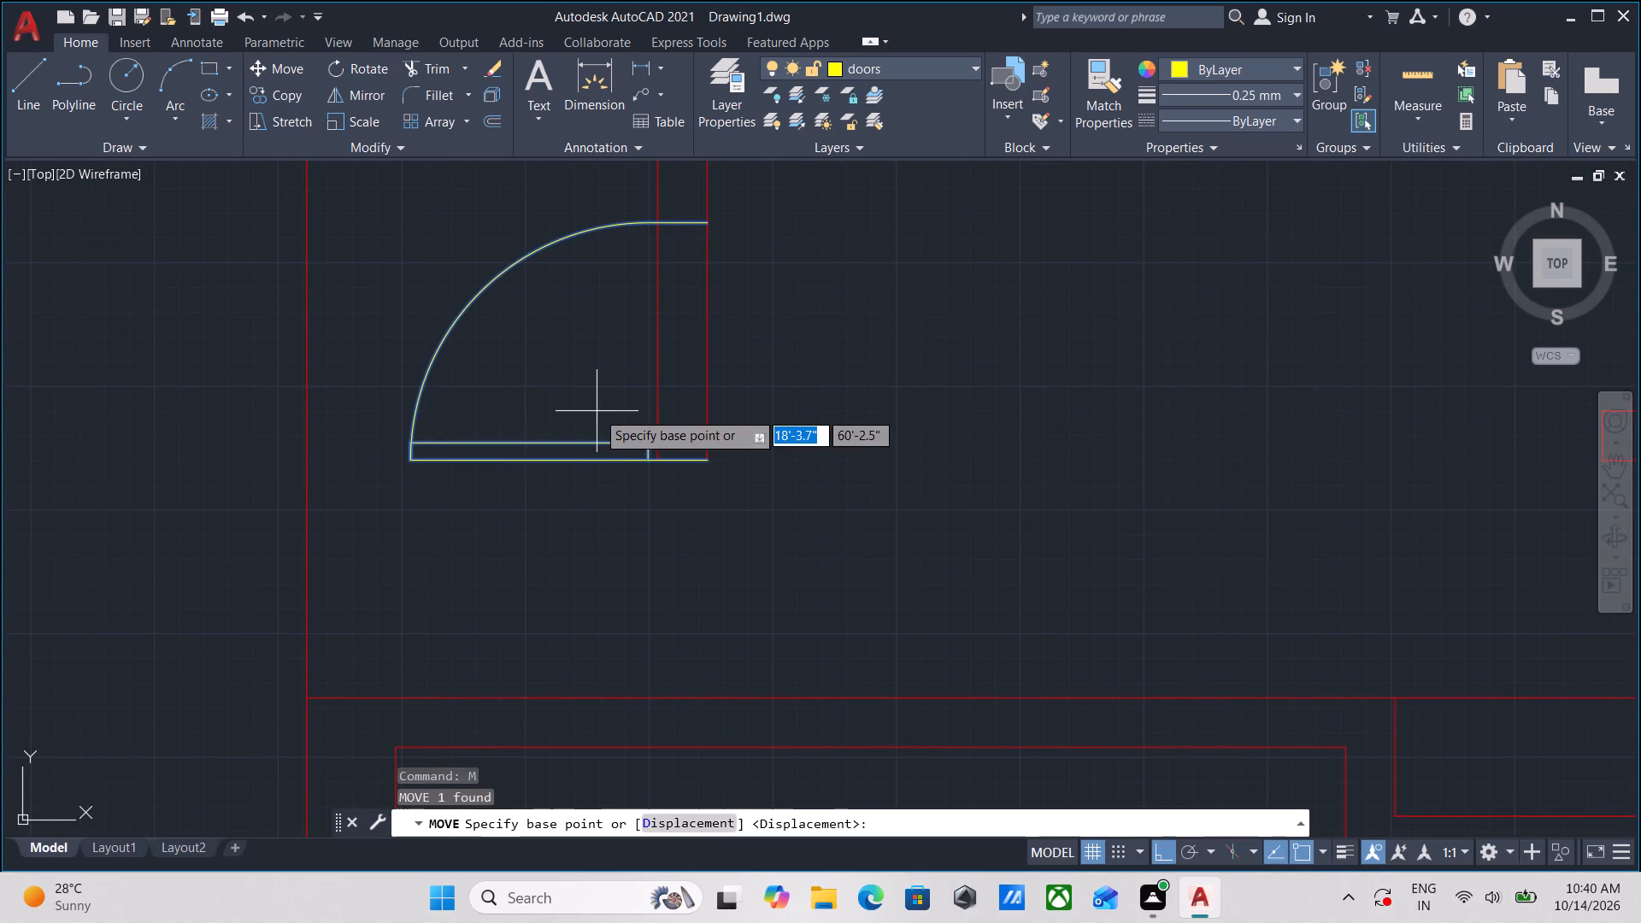
{"action": "left_click", "coordinate": [702, 465]}
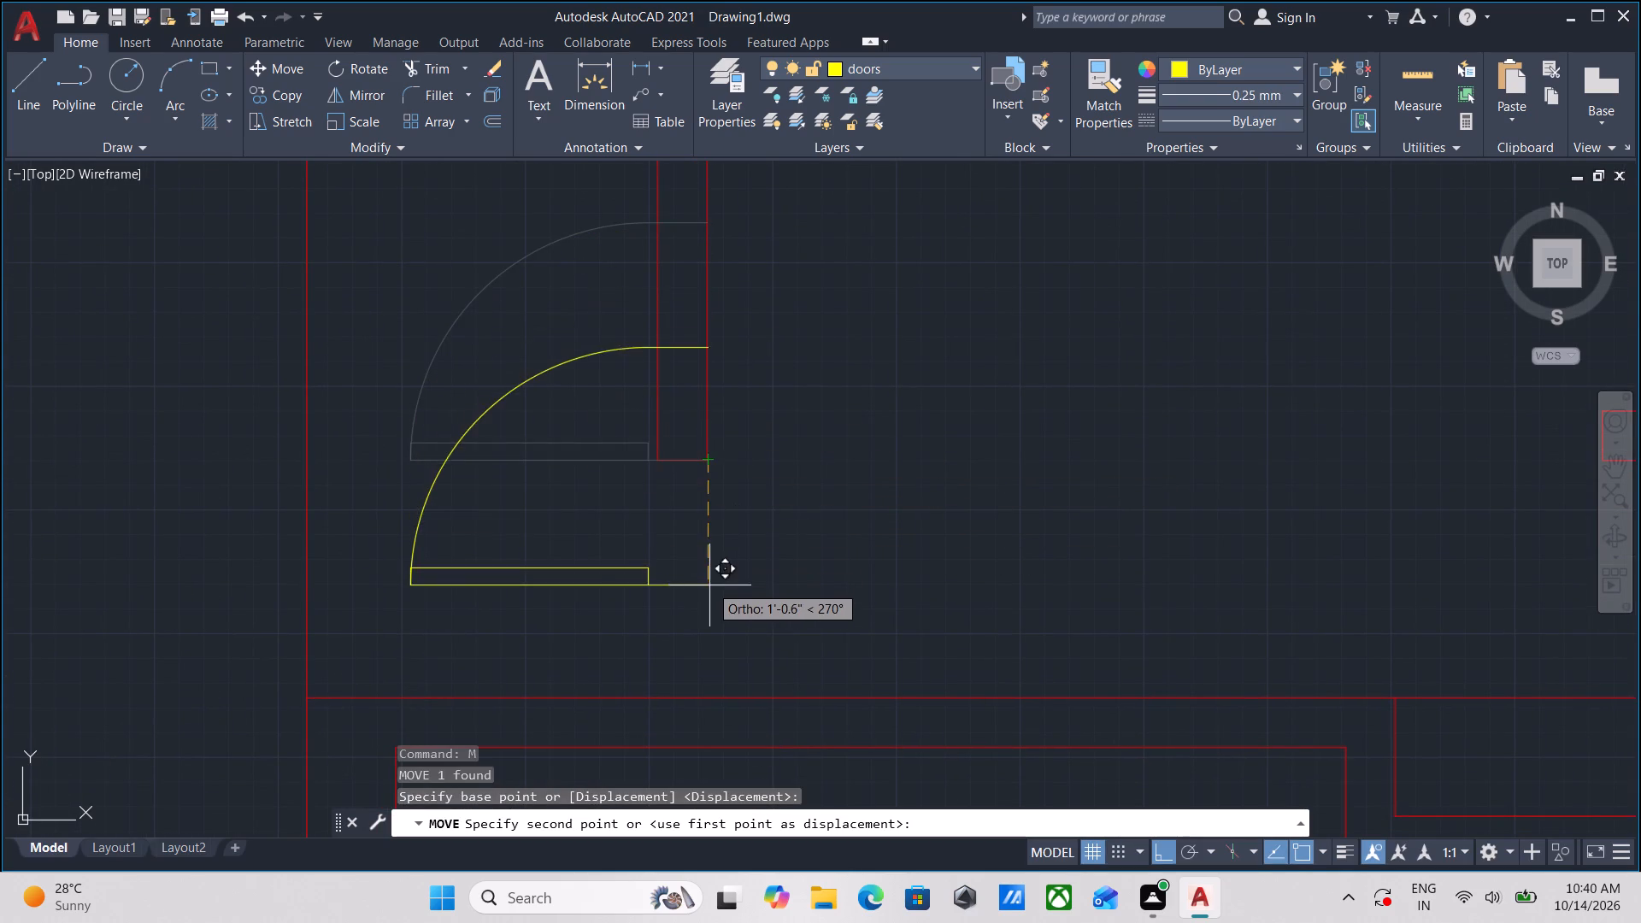
{"action": "middle_click_drag", "start_coordinate": [709, 585], "coordinate": [724, 484]}
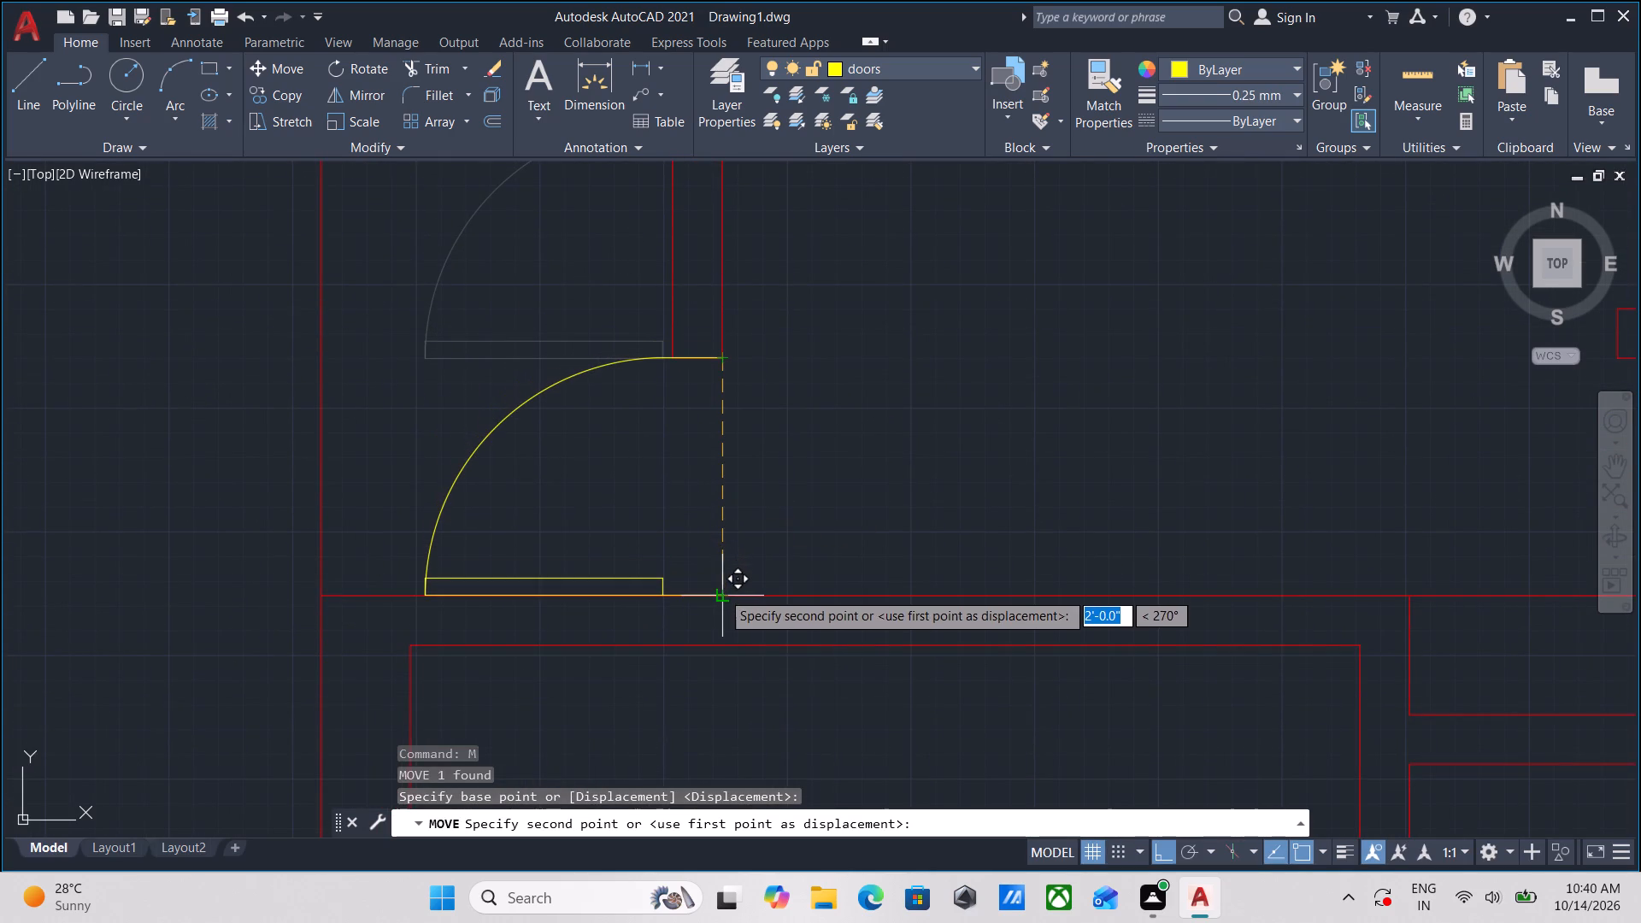
{"action": "left_click", "coordinate": [721, 593]}
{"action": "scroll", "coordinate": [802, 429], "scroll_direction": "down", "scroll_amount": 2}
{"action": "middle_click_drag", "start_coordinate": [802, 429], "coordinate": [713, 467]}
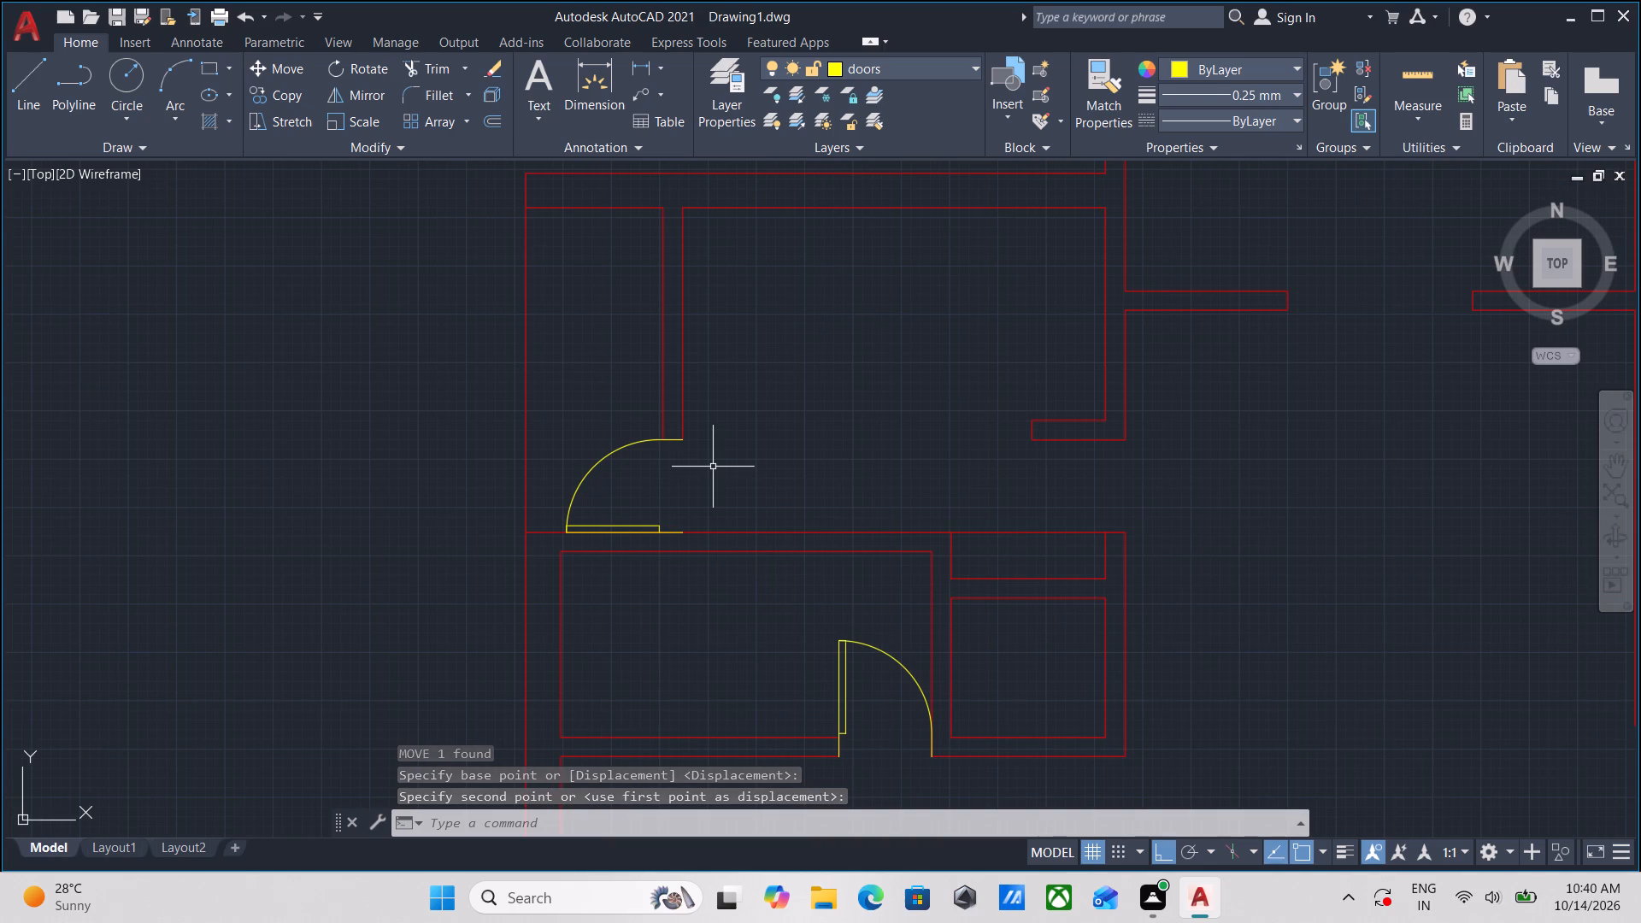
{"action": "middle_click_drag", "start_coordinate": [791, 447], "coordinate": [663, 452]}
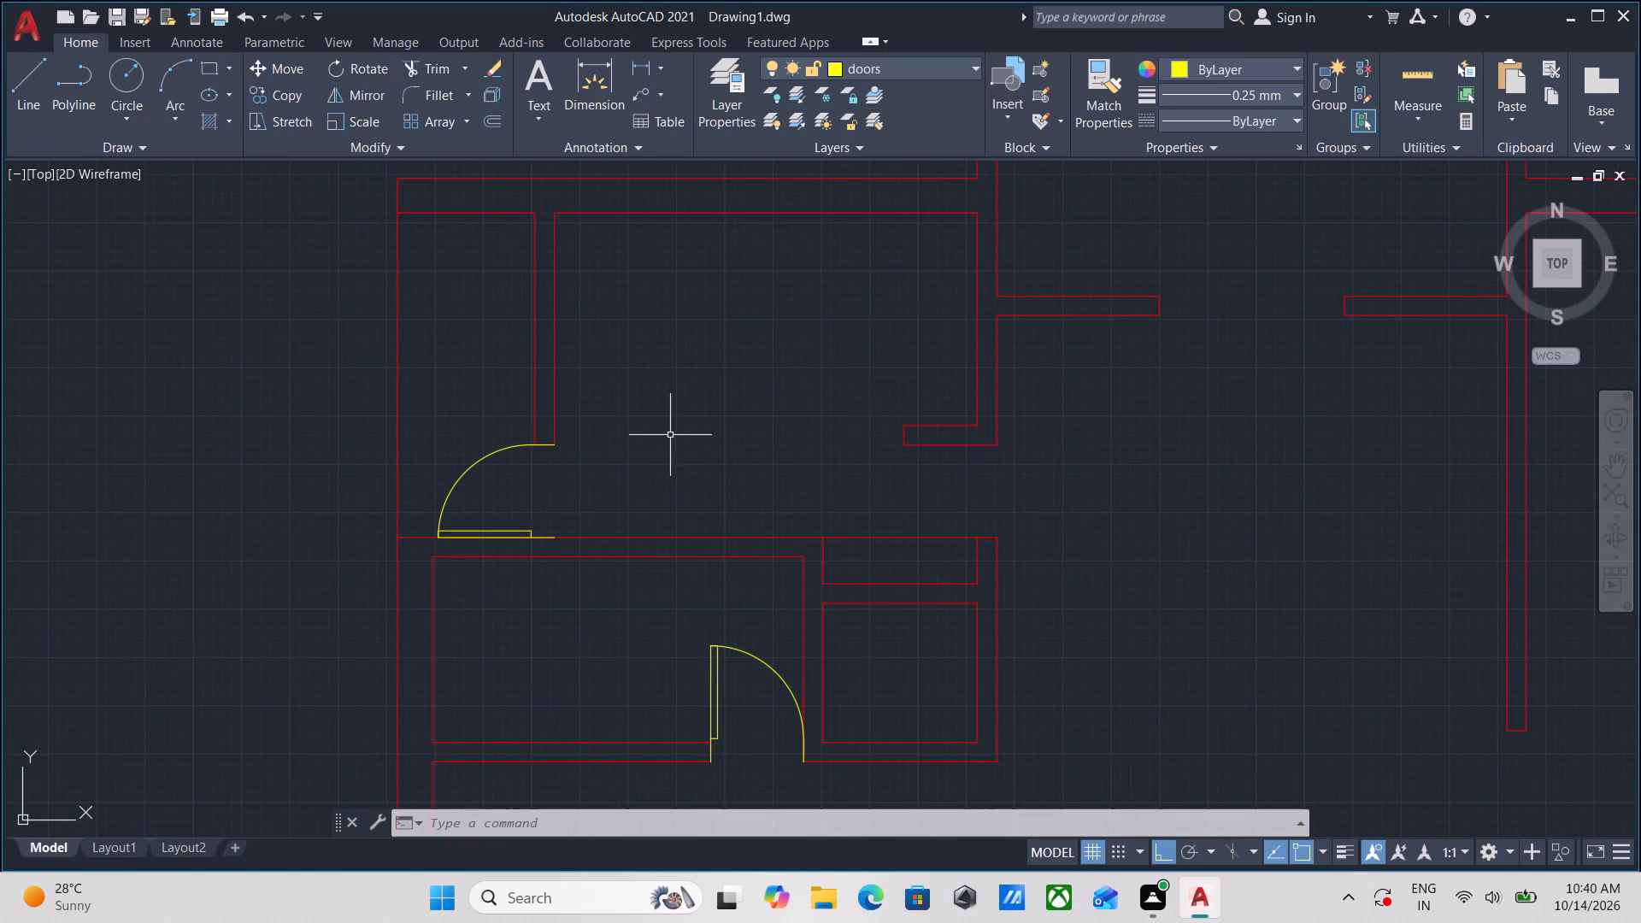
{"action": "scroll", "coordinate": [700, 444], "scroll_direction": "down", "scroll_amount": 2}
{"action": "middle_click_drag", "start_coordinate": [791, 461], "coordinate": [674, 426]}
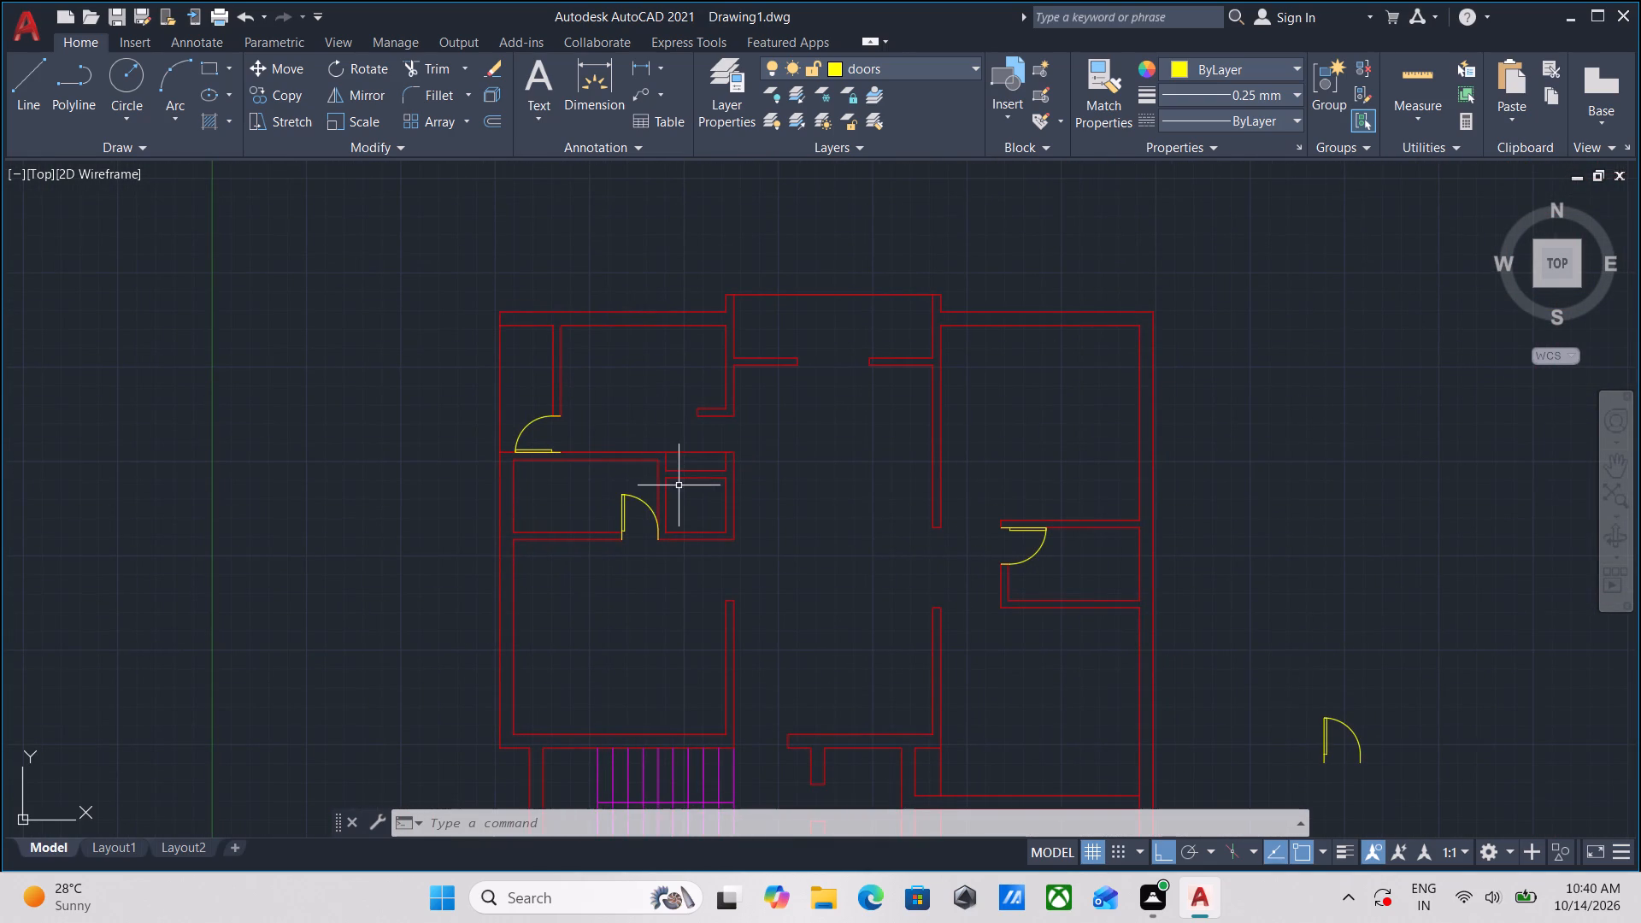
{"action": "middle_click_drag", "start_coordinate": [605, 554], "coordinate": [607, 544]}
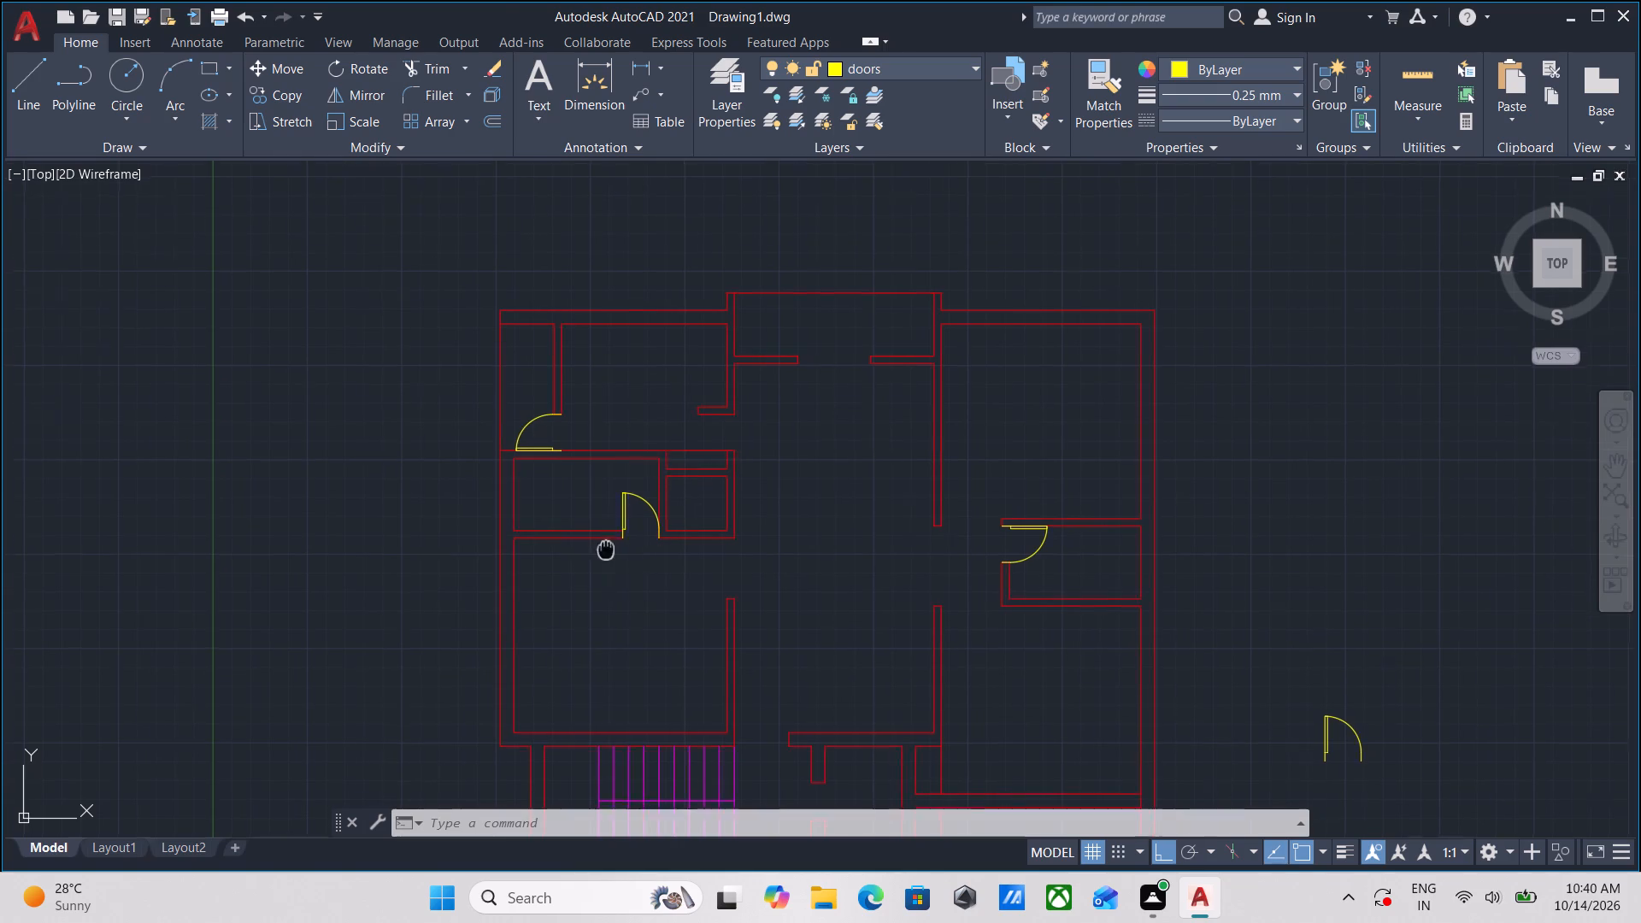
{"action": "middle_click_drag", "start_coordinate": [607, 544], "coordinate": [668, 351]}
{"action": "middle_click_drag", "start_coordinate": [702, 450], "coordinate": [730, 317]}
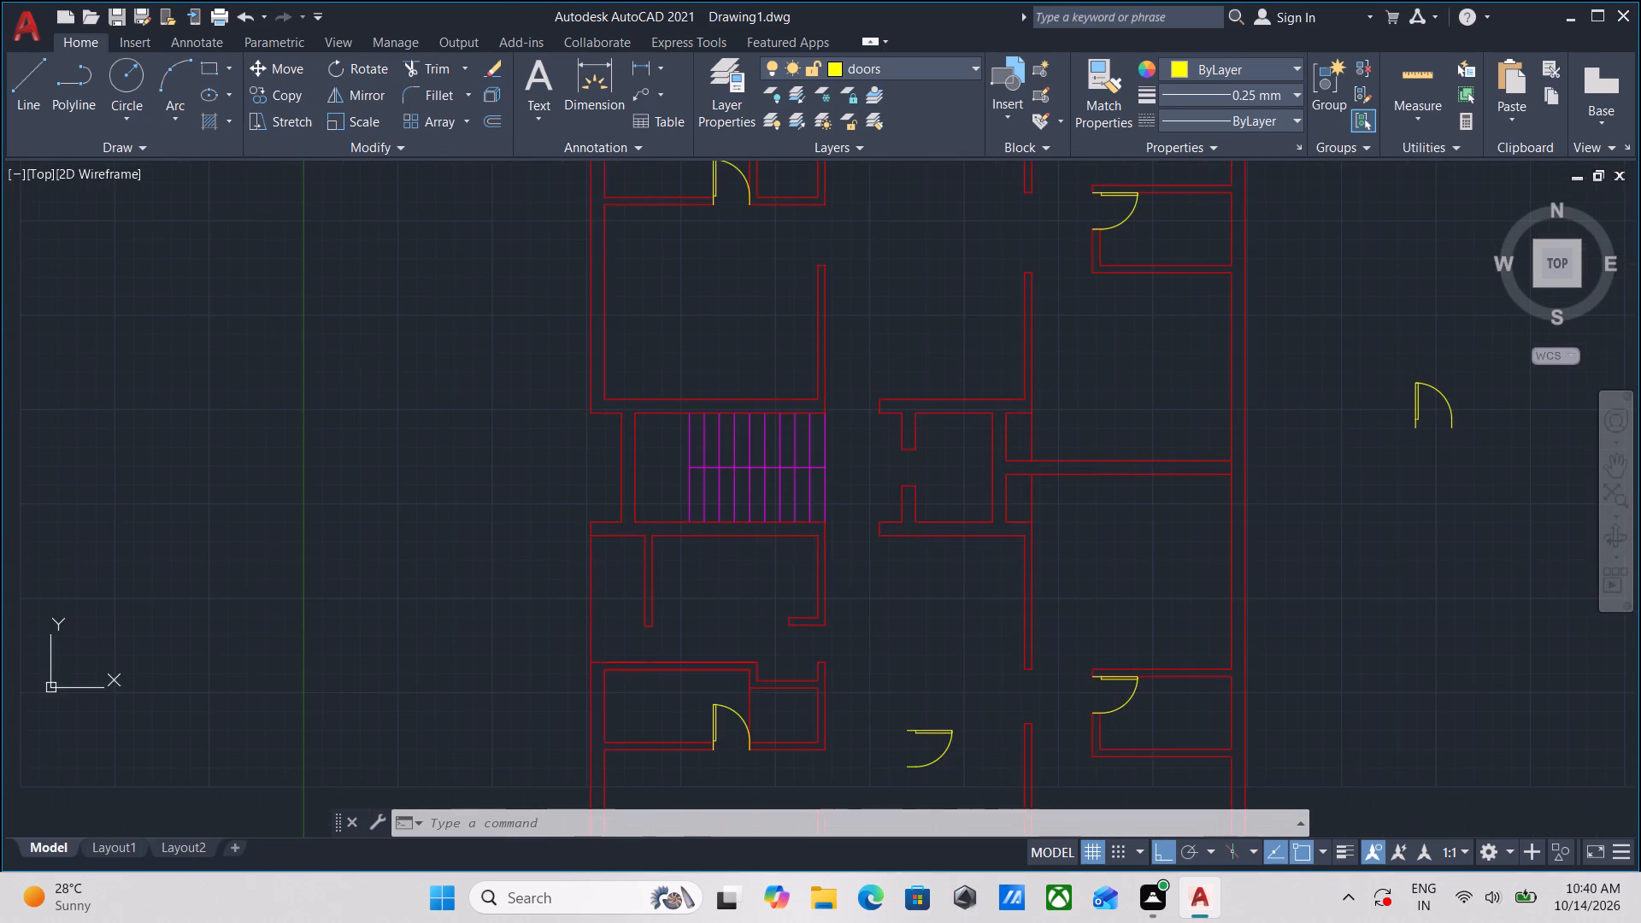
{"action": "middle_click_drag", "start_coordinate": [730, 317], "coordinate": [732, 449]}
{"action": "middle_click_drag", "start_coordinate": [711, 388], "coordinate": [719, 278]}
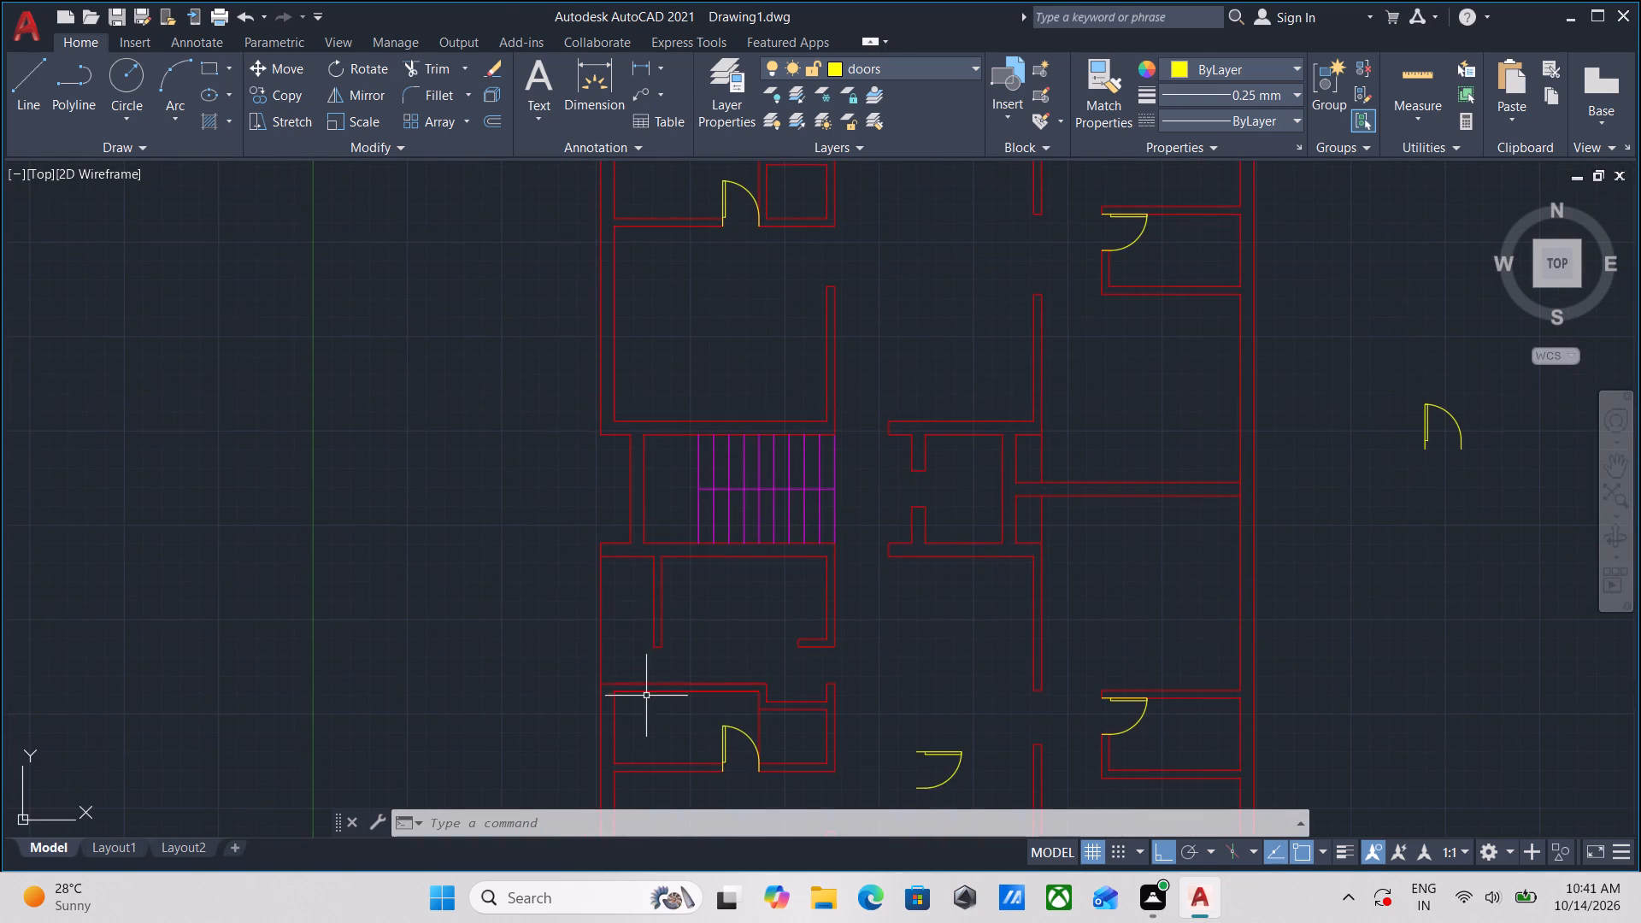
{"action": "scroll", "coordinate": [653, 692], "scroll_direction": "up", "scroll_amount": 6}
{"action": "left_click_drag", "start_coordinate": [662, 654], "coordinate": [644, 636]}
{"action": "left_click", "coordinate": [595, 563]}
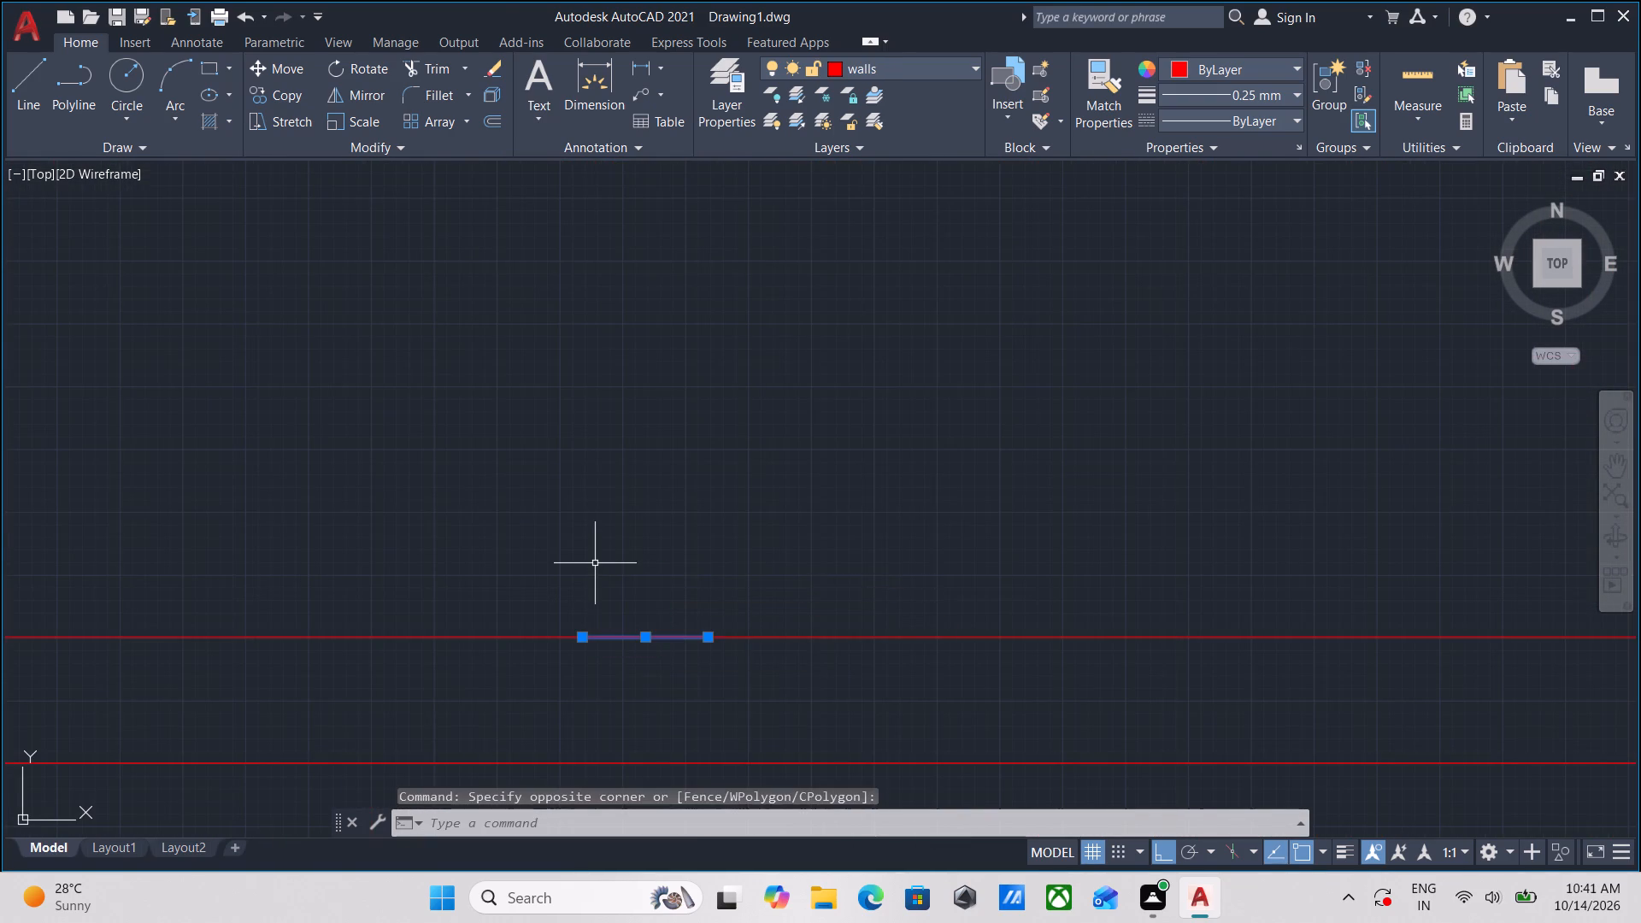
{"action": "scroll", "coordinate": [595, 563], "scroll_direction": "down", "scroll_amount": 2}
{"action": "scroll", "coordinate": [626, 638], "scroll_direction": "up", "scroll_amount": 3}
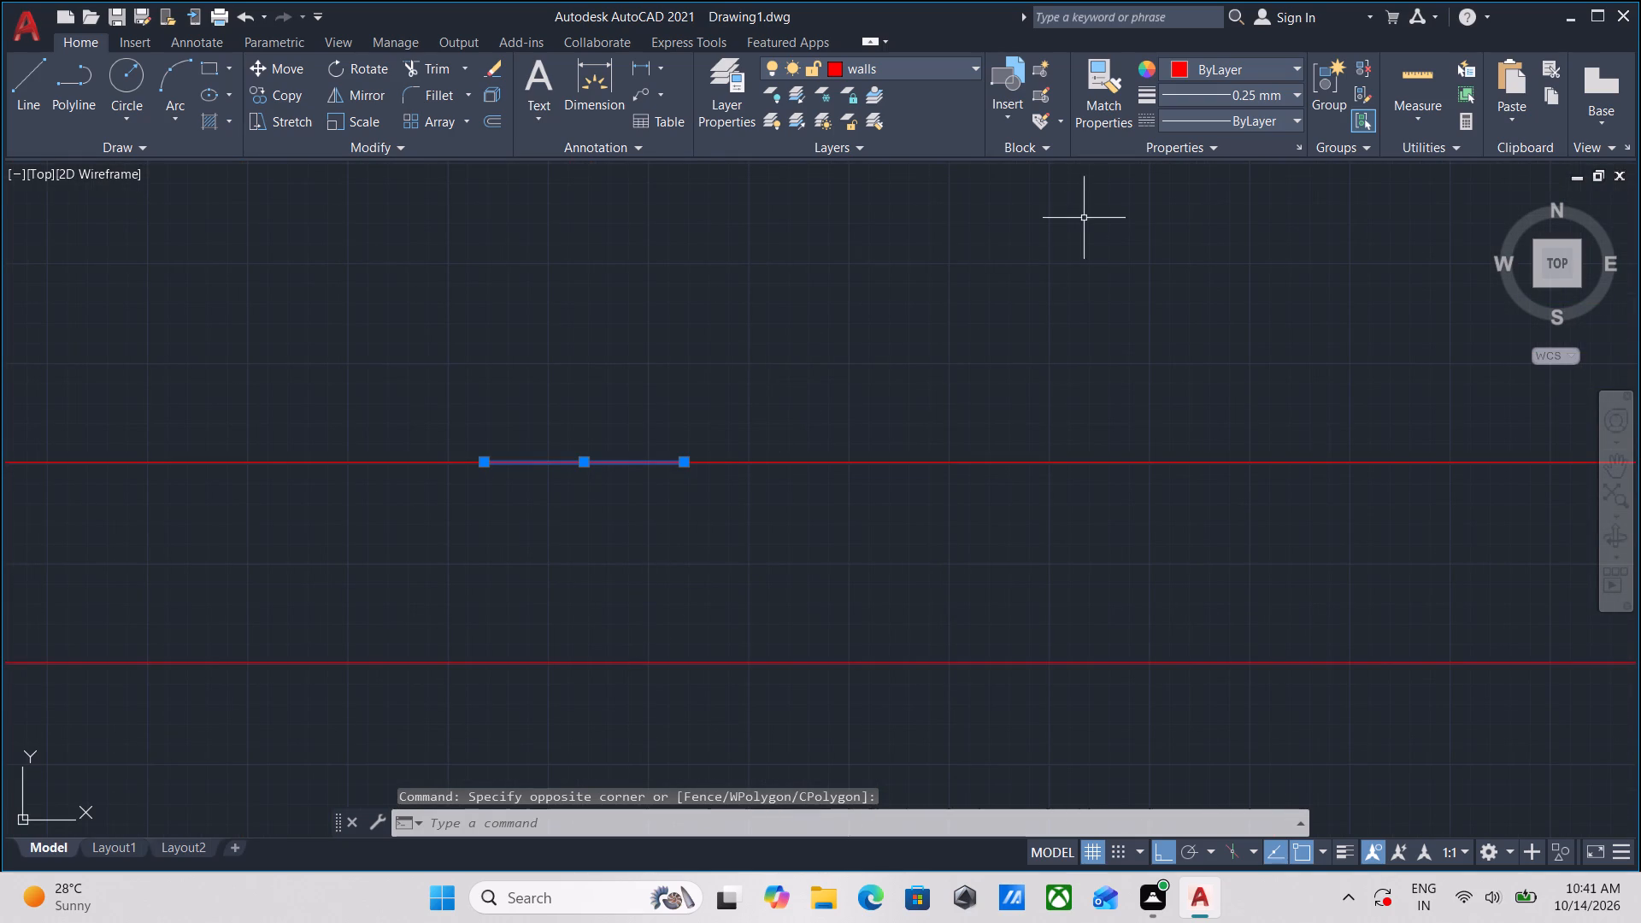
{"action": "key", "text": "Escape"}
Copy the flipped door by its lower-right end into the matching opening below the partition in the south apartment's northwest room.
{"action": "scroll", "coordinate": [692, 516], "scroll_direction": "down", "scroll_amount": 7}
{"action": "middle_click_drag", "start_coordinate": [726, 432], "coordinate": [688, 603]}
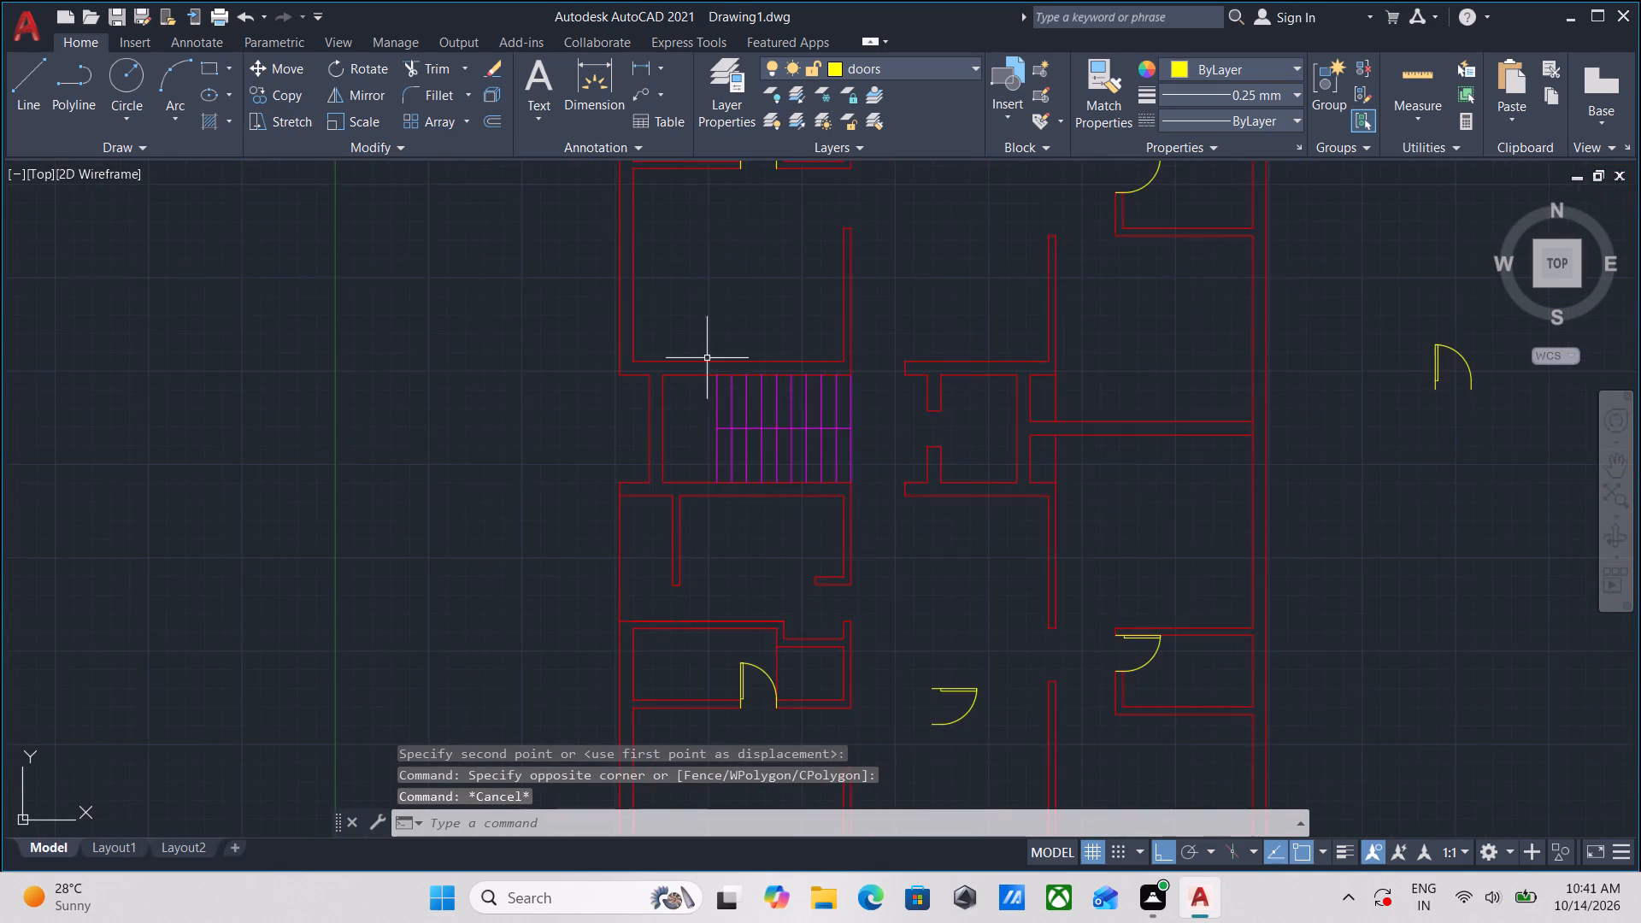
{"action": "middle_click_drag", "start_coordinate": [707, 350], "coordinate": [707, 539]}
{"action": "middle_click_drag", "start_coordinate": [702, 279], "coordinate": [723, 432]}
{"action": "scroll", "coordinate": [684, 420], "scroll_direction": "up", "scroll_amount": 3}
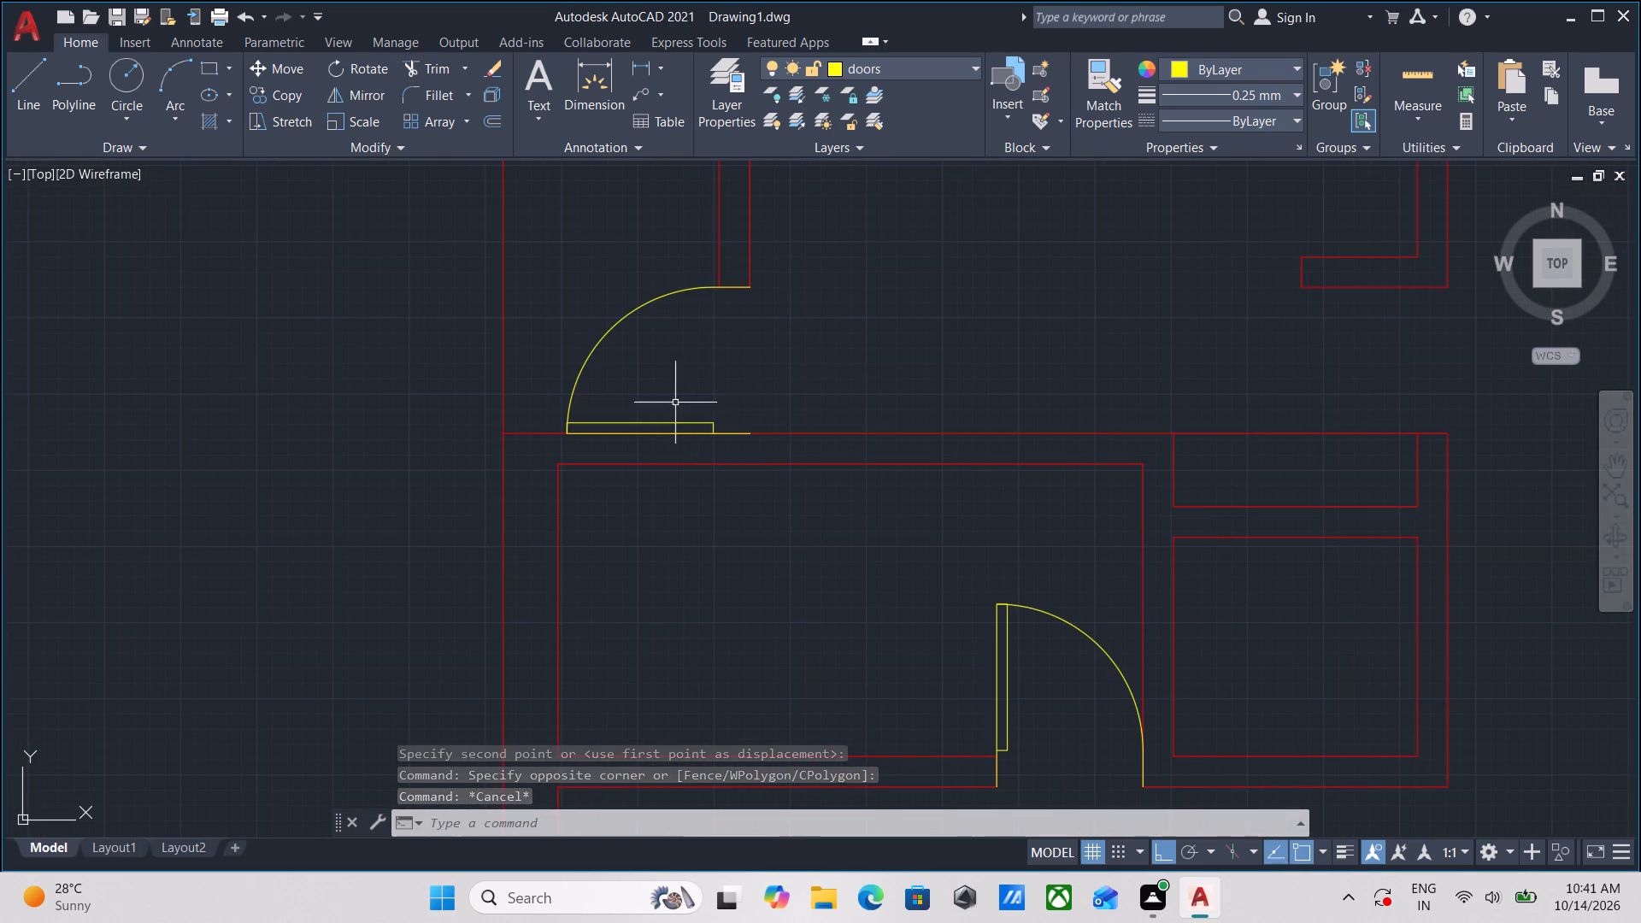
{"action": "left_click", "coordinate": [662, 375]}
{"action": "left_click", "coordinate": [613, 297]}
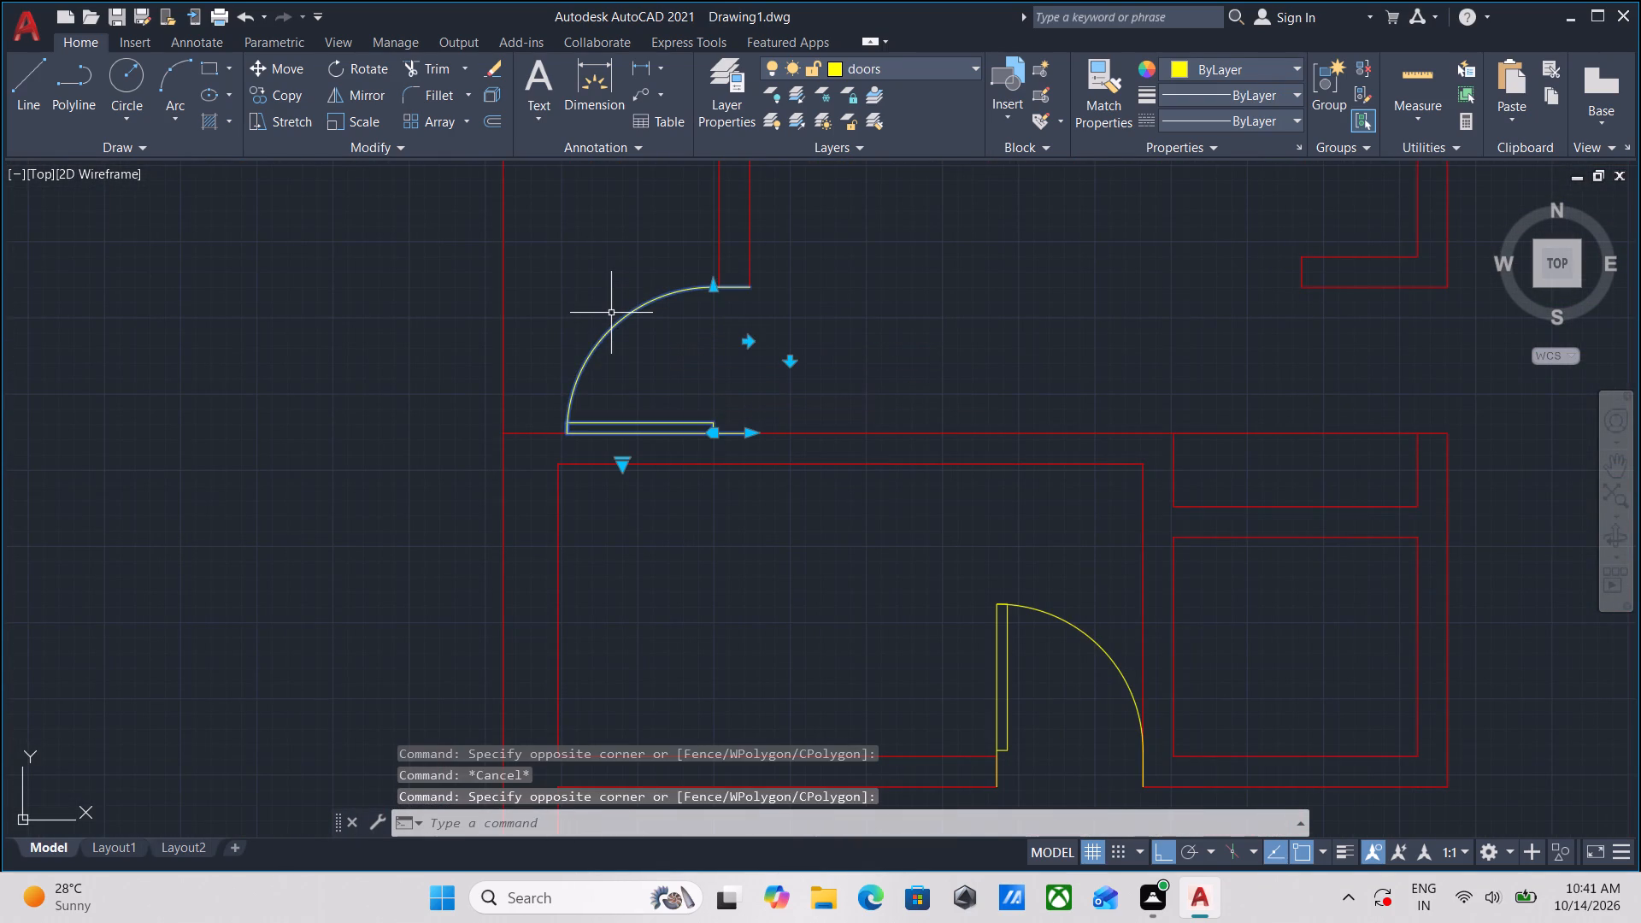
{"action": "type", "text": "co"}
{"action": "key", "text": "Return"}
{"action": "scroll", "coordinate": [751, 429], "scroll_direction": "up", "scroll_amount": 2}
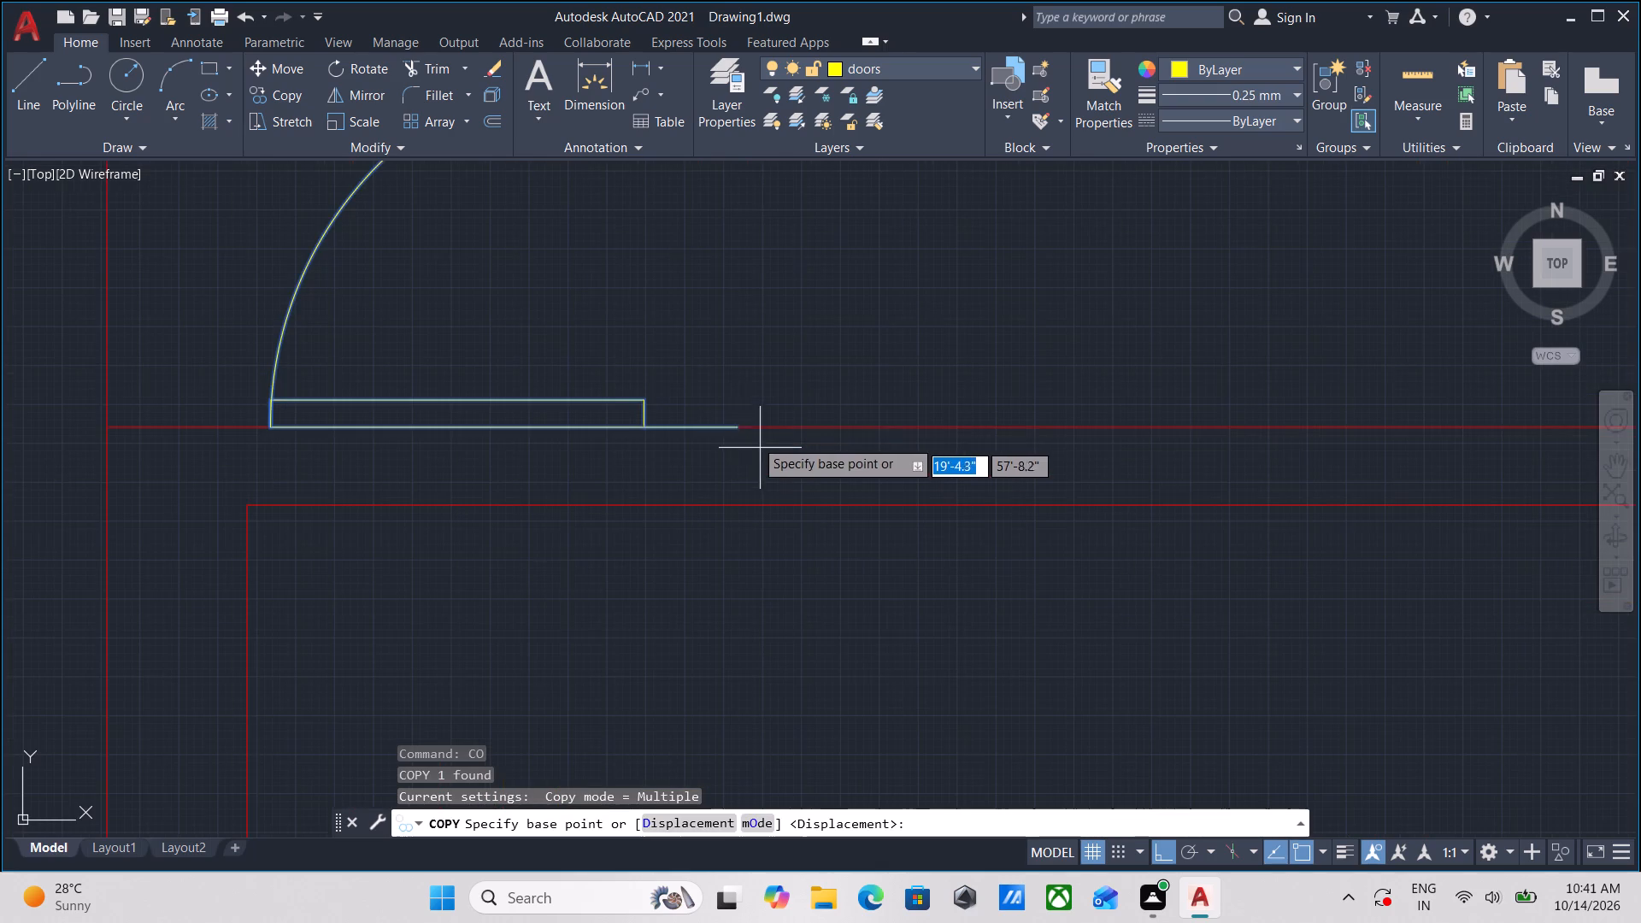
{"action": "left_click", "coordinate": [736, 422]}
{"action": "scroll", "coordinate": [722, 584], "scroll_direction": "down", "scroll_amount": 1}
{"action": "middle_click_drag", "start_coordinate": [722, 582], "coordinate": [715, 360]}
{"action": "key", "text": "F8"}
{"action": "middle_click_drag", "start_coordinate": [675, 485], "coordinate": [641, 257]}
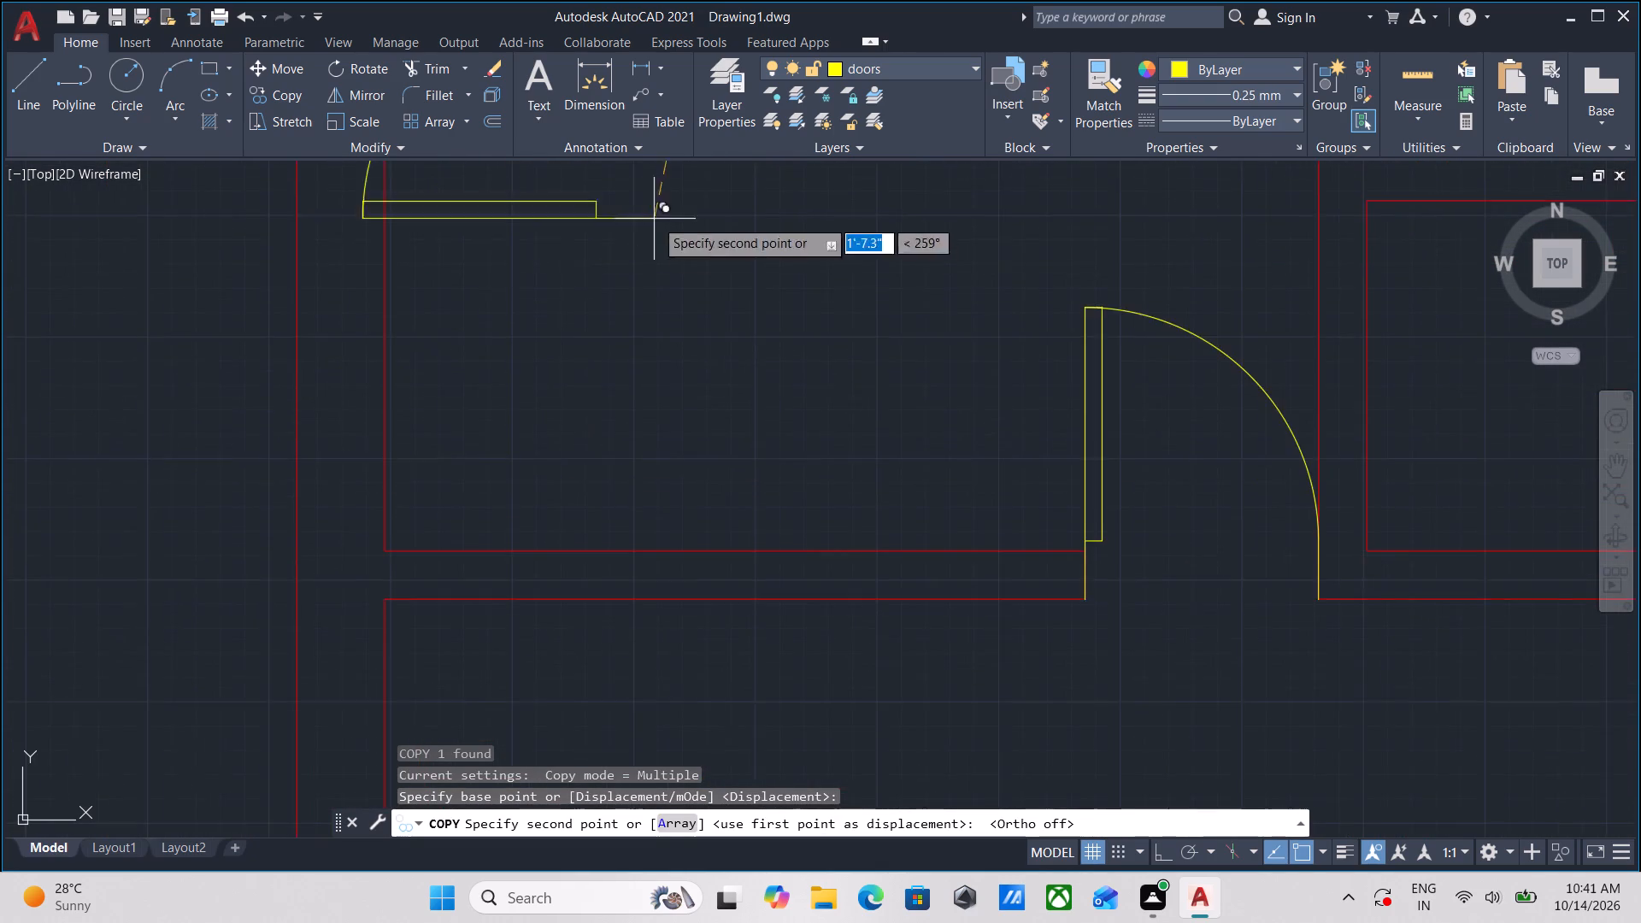
{"action": "scroll", "coordinate": [677, 277], "scroll_direction": "down", "scroll_amount": 3}
{"action": "middle_click_drag", "start_coordinate": [695, 333], "coordinate": [695, 122]}
{"action": "middle_click_drag", "start_coordinate": [685, 350], "coordinate": [724, 84]}
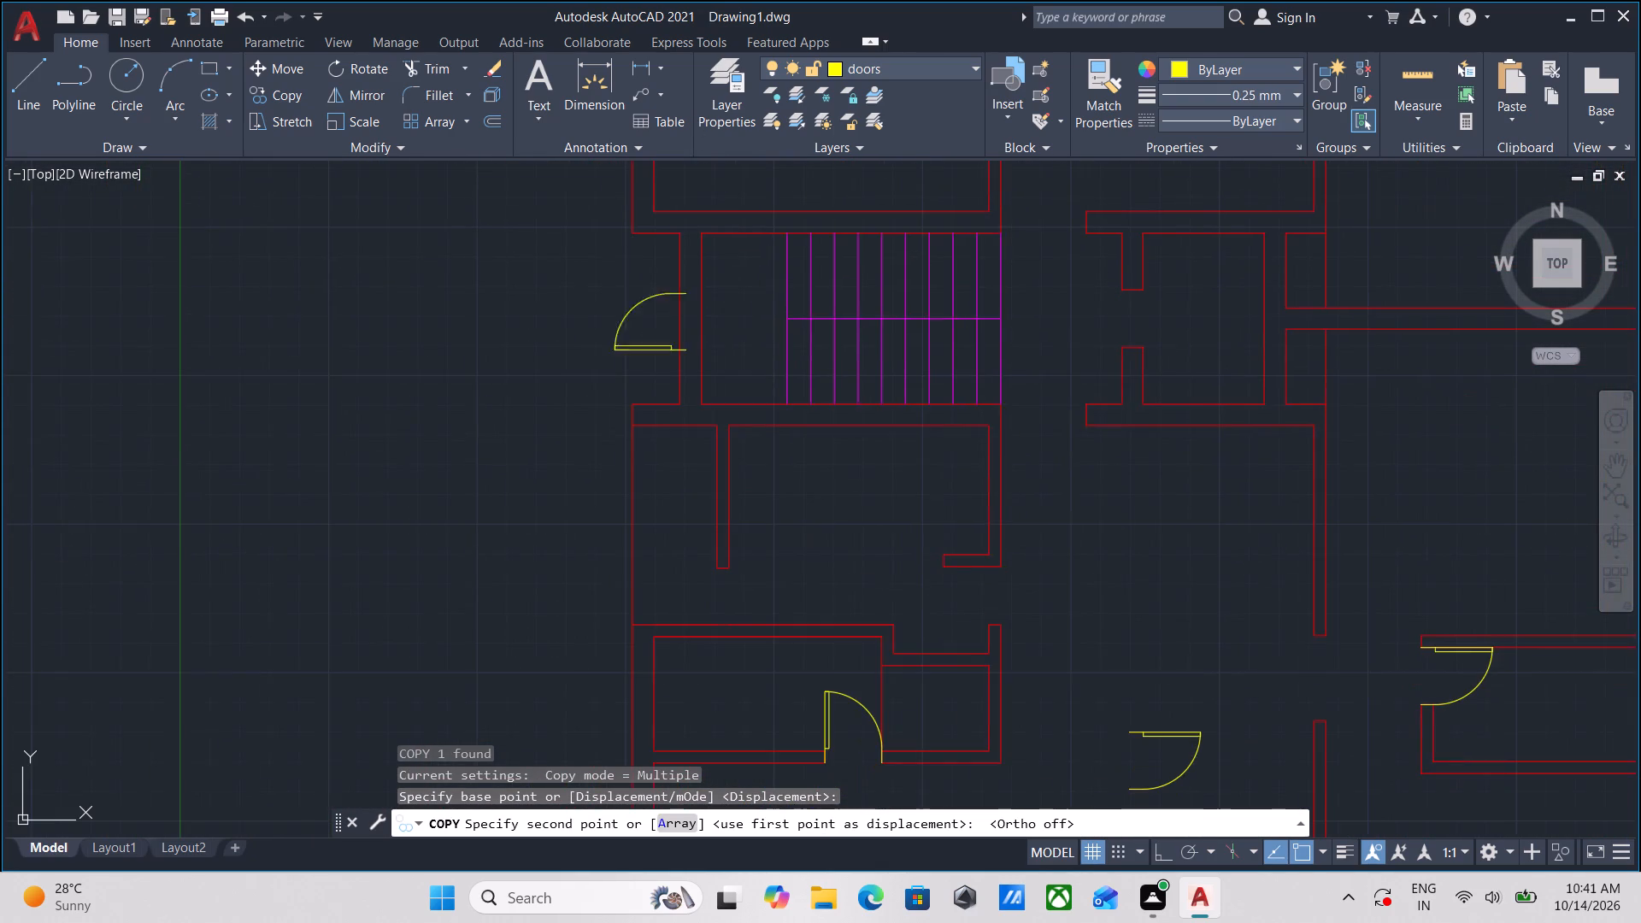
{"action": "scroll", "coordinate": [722, 562], "scroll_direction": "up", "scroll_amount": 2}
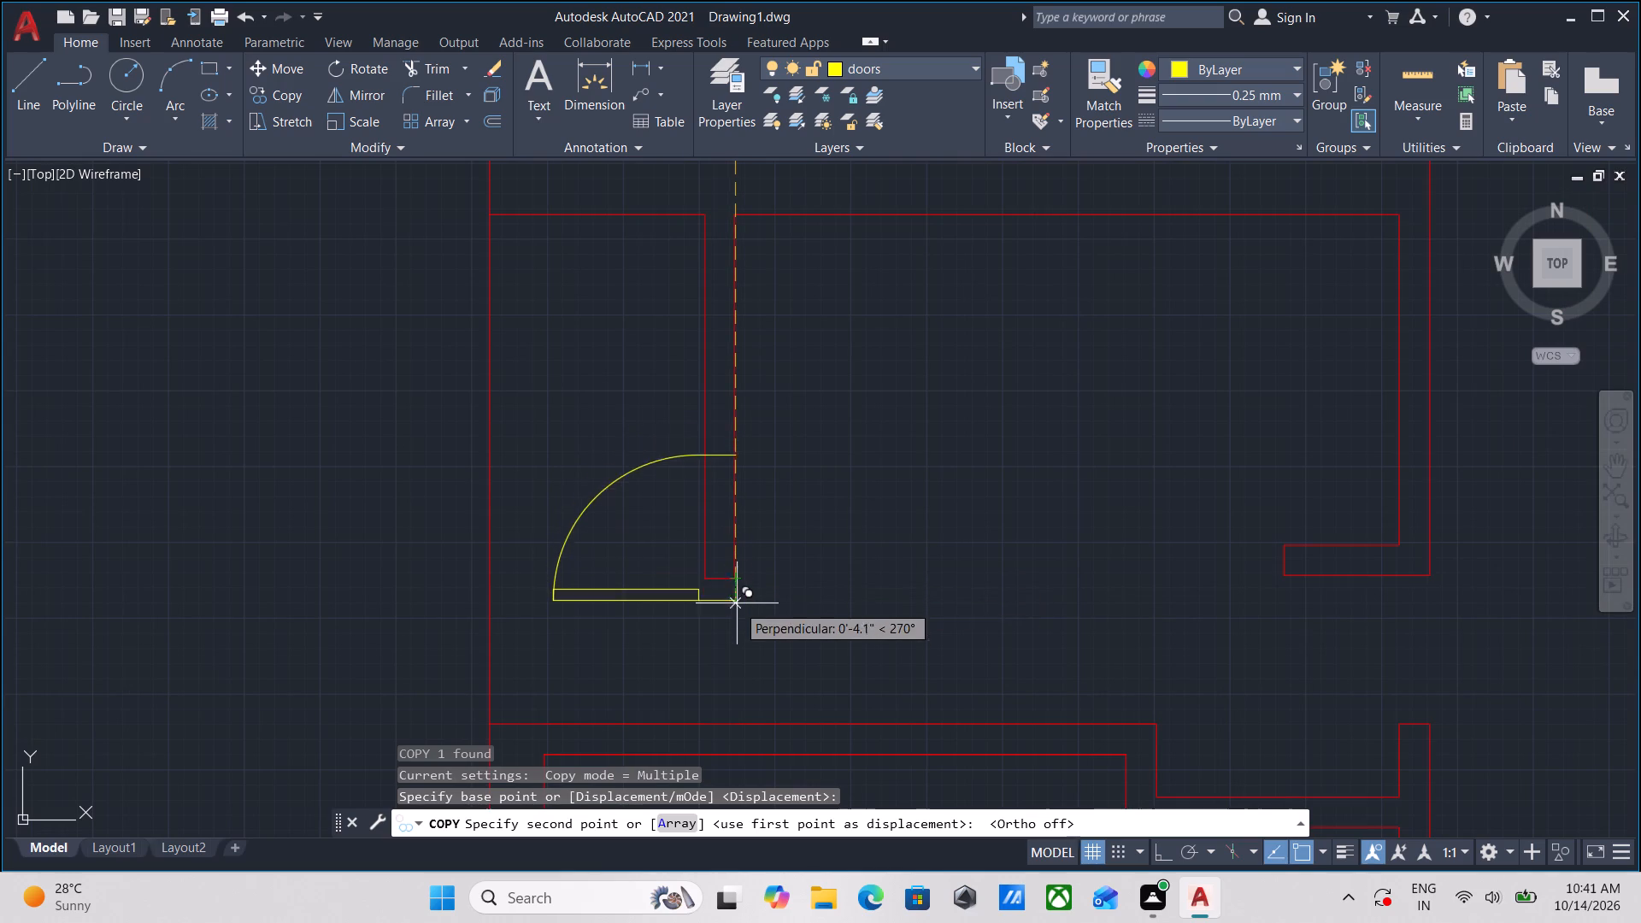
{"action": "middle_click_drag", "start_coordinate": [732, 640], "coordinate": [732, 459]}
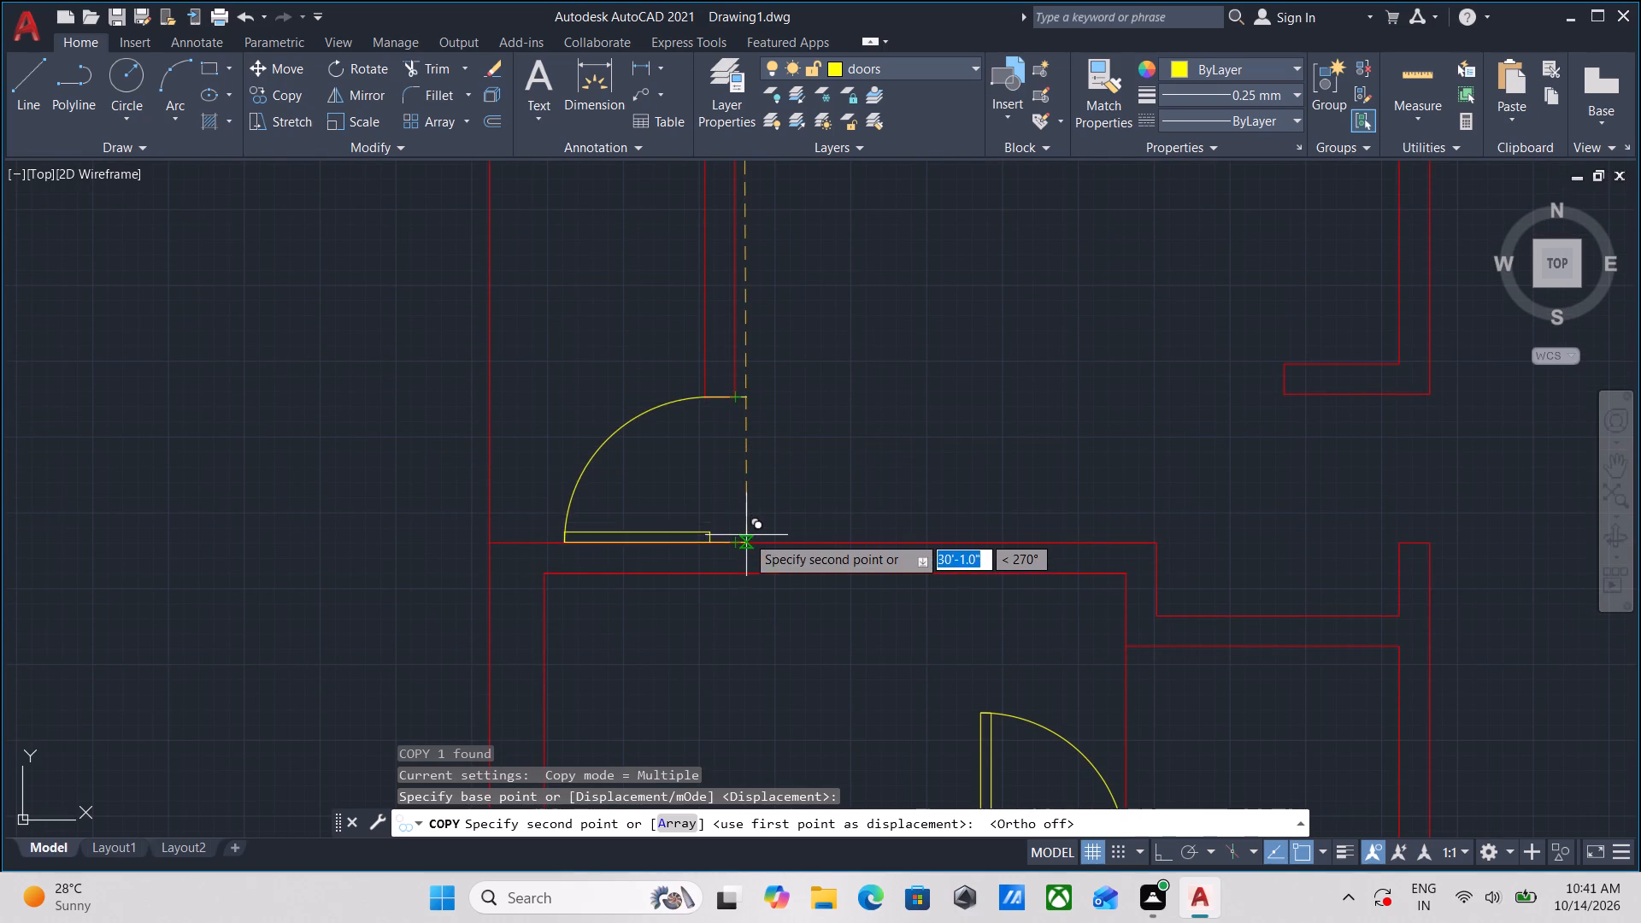
{"action": "left_click", "coordinate": [736, 543]}
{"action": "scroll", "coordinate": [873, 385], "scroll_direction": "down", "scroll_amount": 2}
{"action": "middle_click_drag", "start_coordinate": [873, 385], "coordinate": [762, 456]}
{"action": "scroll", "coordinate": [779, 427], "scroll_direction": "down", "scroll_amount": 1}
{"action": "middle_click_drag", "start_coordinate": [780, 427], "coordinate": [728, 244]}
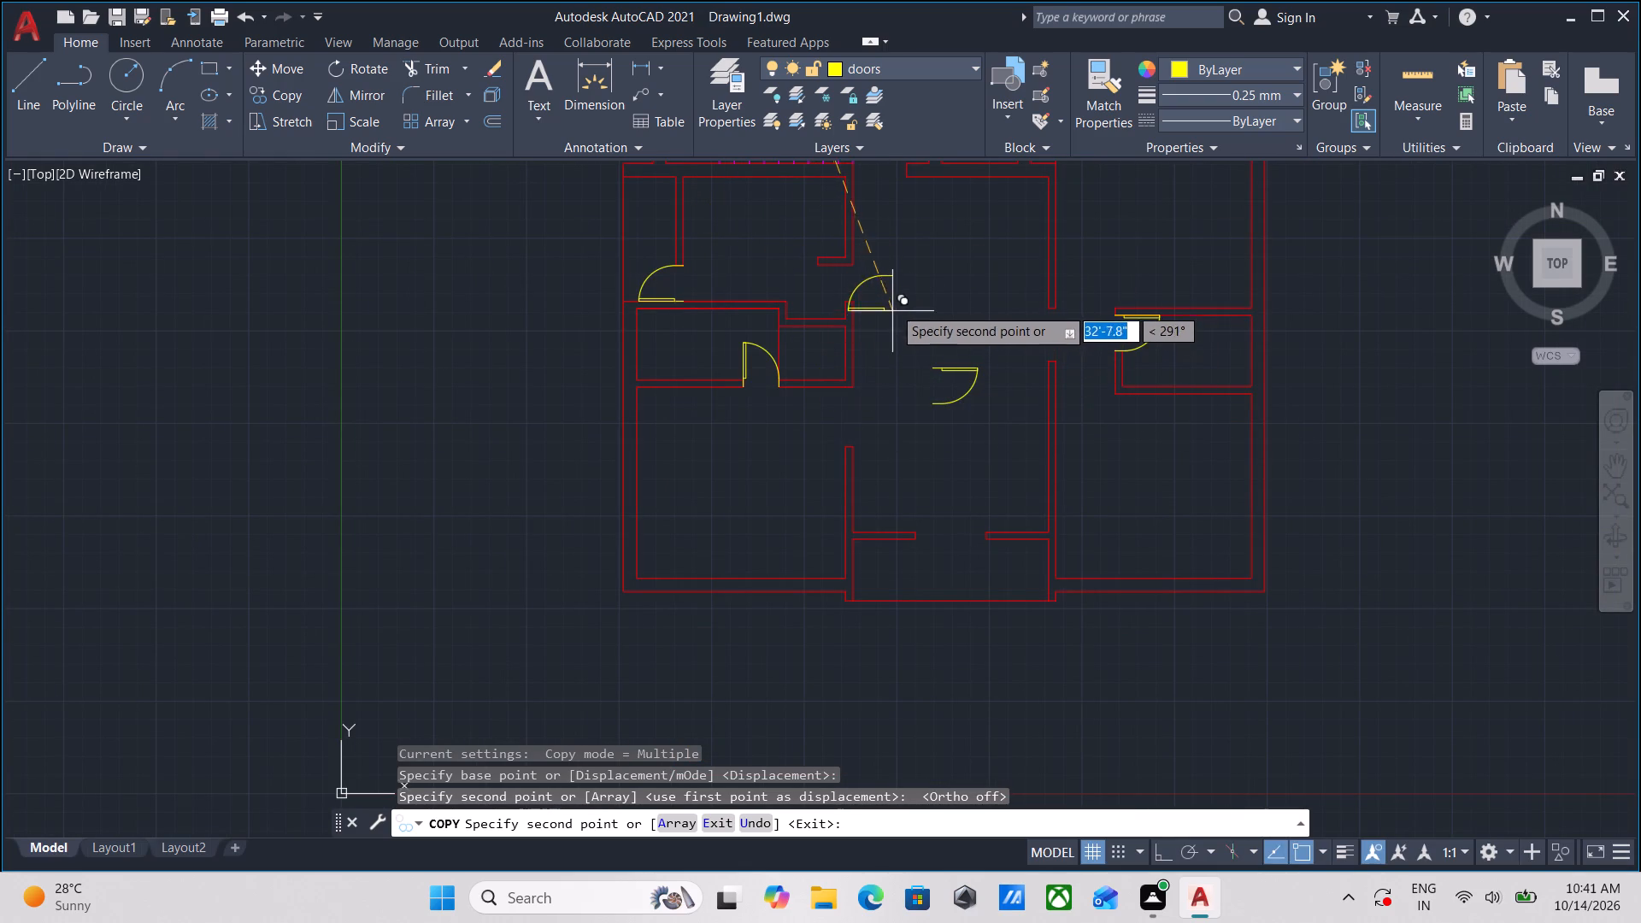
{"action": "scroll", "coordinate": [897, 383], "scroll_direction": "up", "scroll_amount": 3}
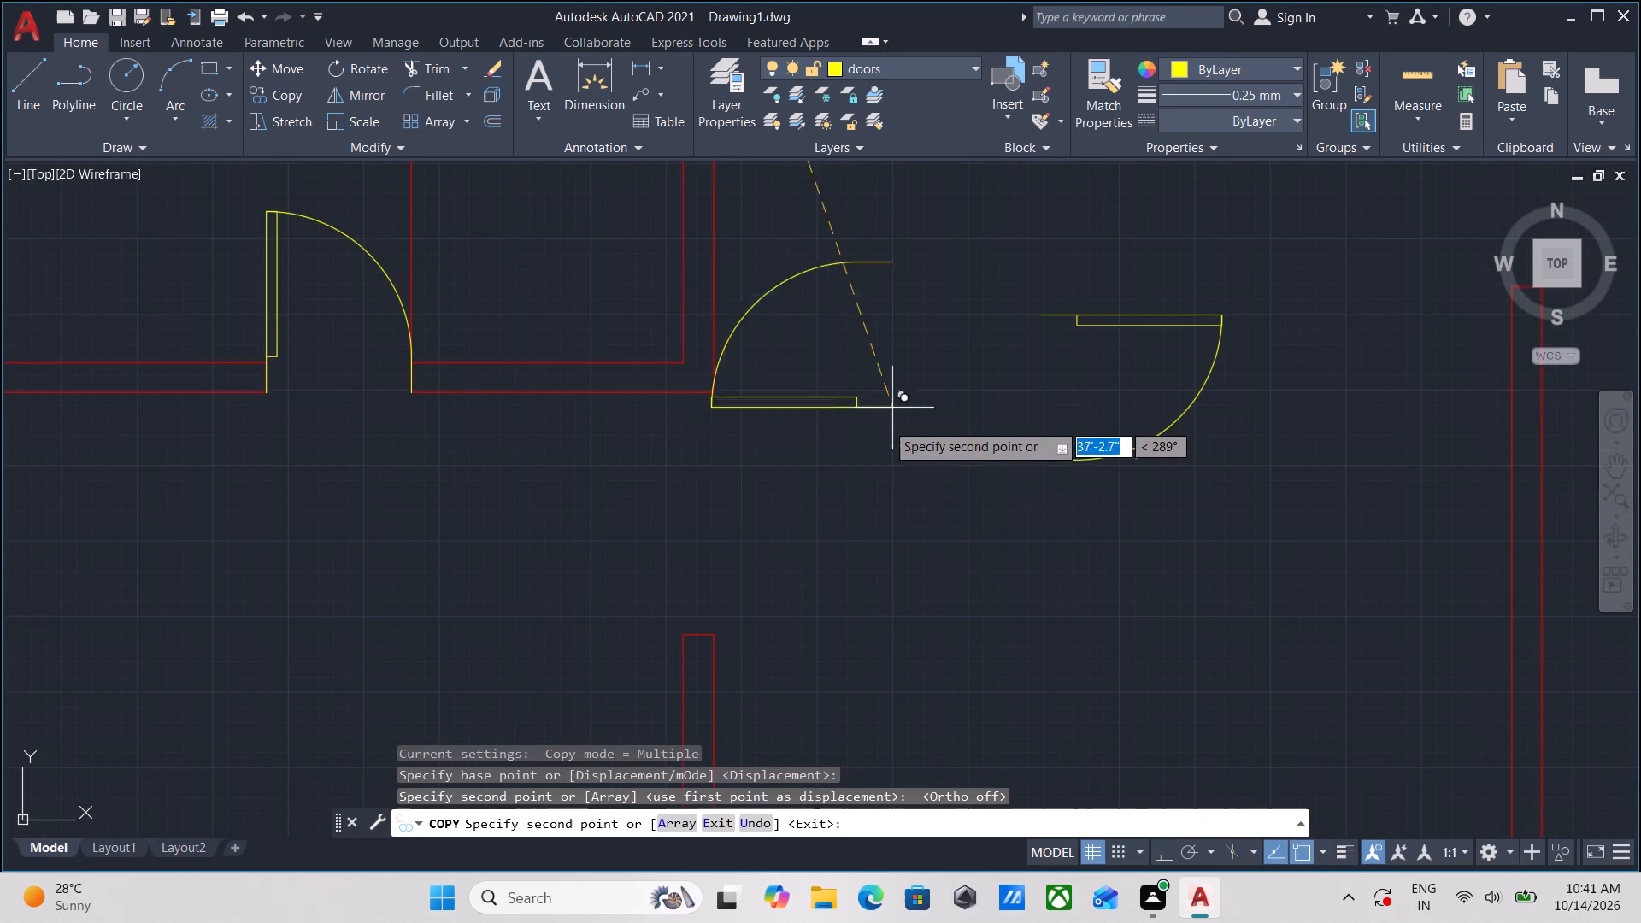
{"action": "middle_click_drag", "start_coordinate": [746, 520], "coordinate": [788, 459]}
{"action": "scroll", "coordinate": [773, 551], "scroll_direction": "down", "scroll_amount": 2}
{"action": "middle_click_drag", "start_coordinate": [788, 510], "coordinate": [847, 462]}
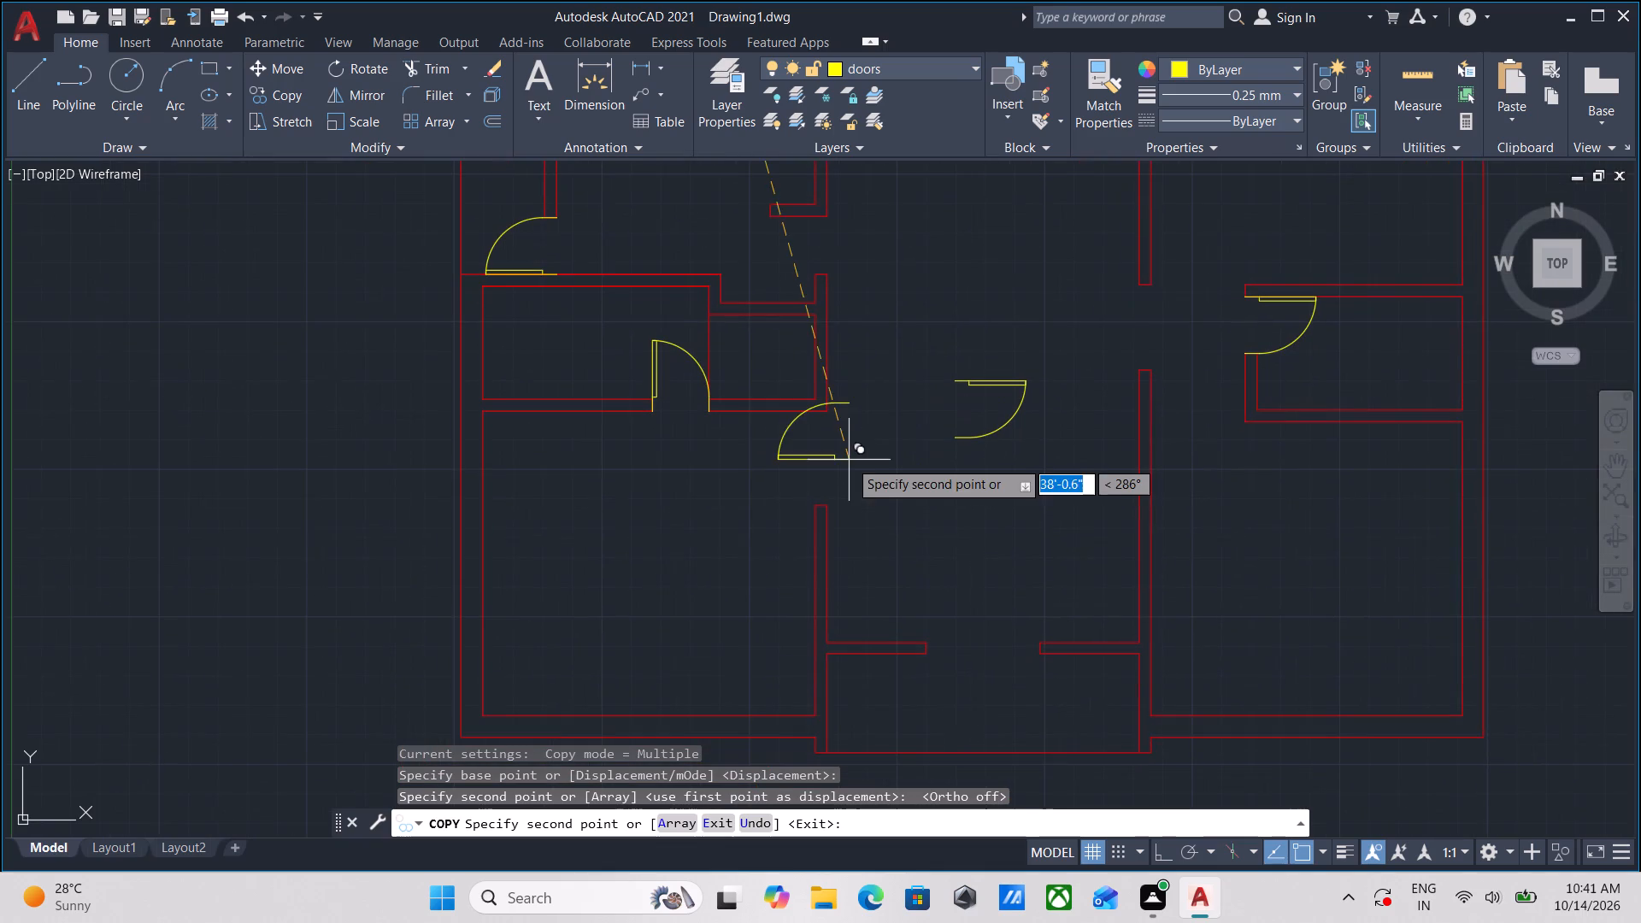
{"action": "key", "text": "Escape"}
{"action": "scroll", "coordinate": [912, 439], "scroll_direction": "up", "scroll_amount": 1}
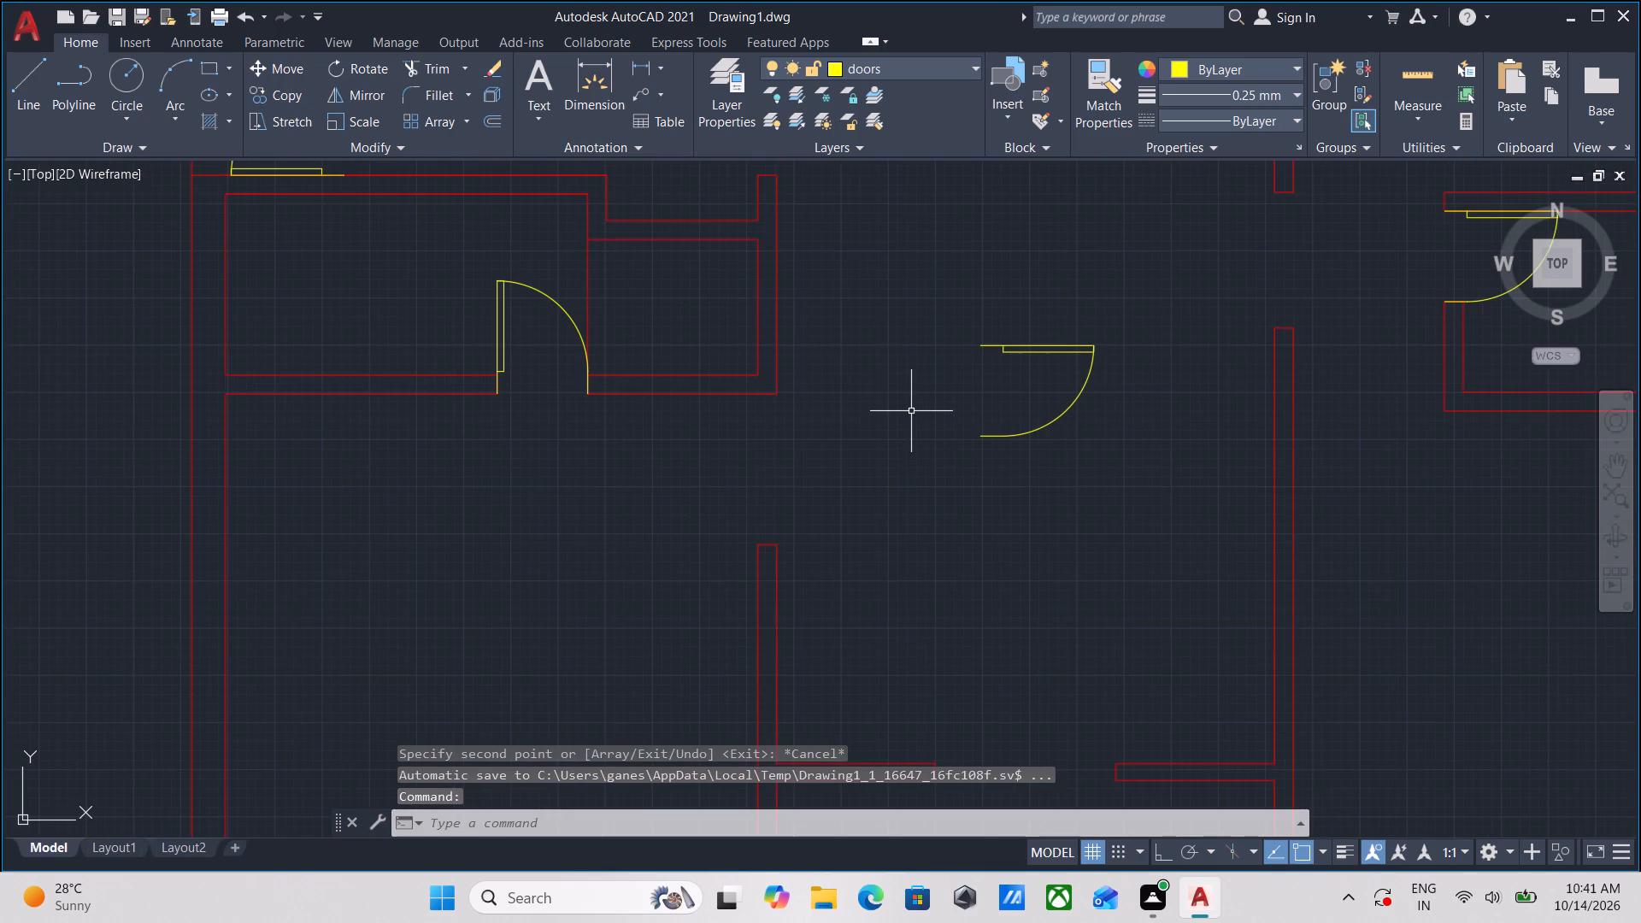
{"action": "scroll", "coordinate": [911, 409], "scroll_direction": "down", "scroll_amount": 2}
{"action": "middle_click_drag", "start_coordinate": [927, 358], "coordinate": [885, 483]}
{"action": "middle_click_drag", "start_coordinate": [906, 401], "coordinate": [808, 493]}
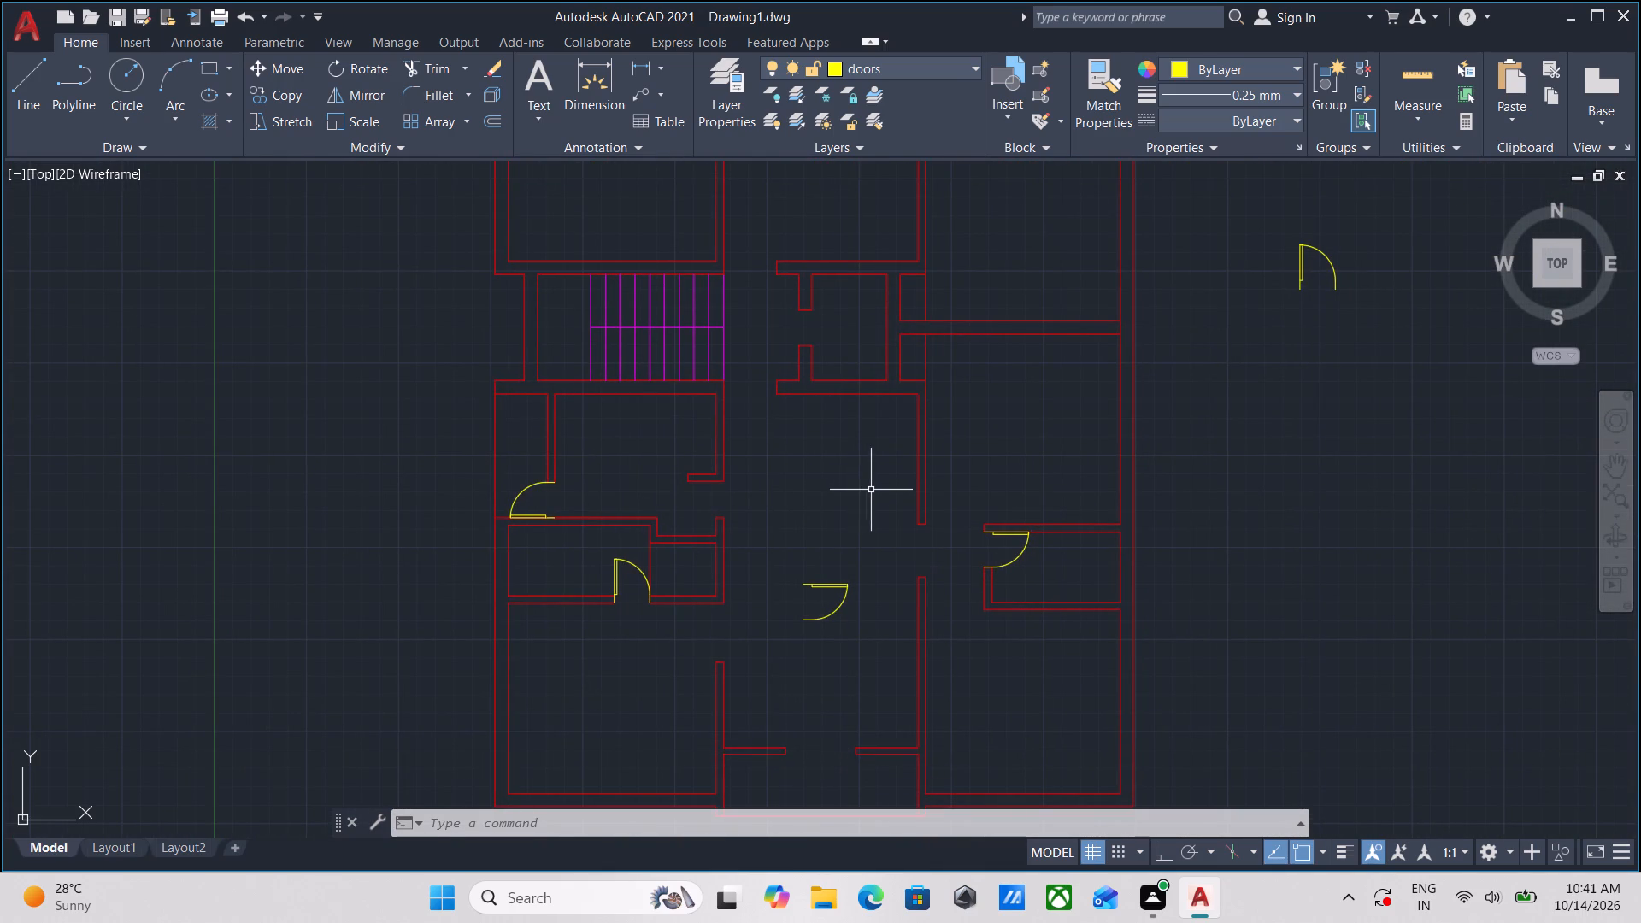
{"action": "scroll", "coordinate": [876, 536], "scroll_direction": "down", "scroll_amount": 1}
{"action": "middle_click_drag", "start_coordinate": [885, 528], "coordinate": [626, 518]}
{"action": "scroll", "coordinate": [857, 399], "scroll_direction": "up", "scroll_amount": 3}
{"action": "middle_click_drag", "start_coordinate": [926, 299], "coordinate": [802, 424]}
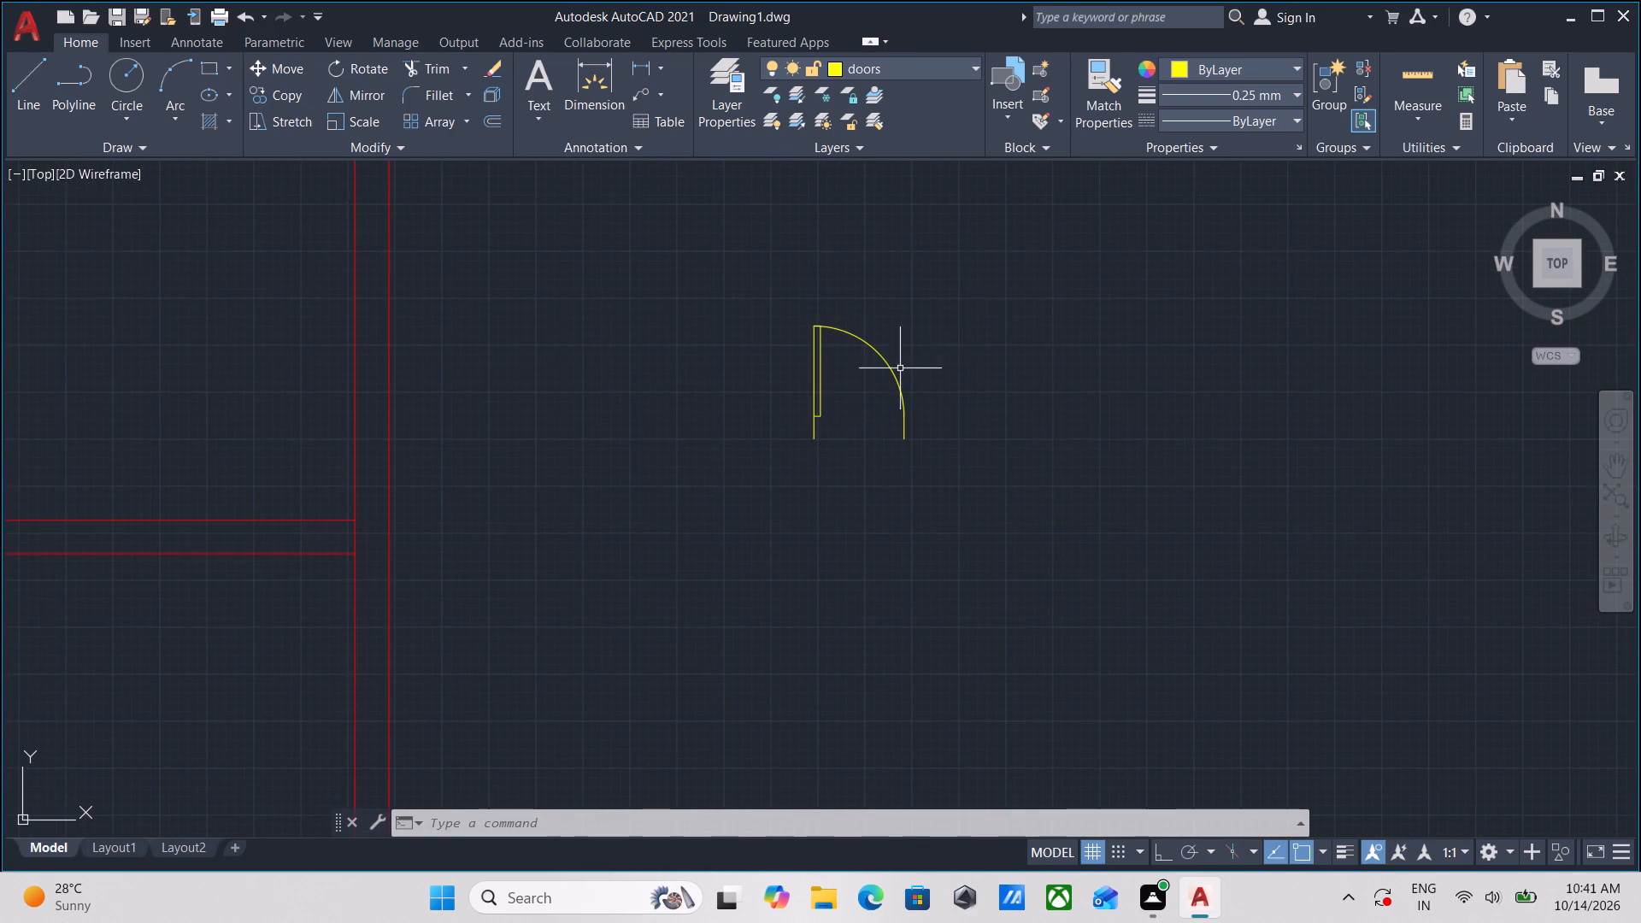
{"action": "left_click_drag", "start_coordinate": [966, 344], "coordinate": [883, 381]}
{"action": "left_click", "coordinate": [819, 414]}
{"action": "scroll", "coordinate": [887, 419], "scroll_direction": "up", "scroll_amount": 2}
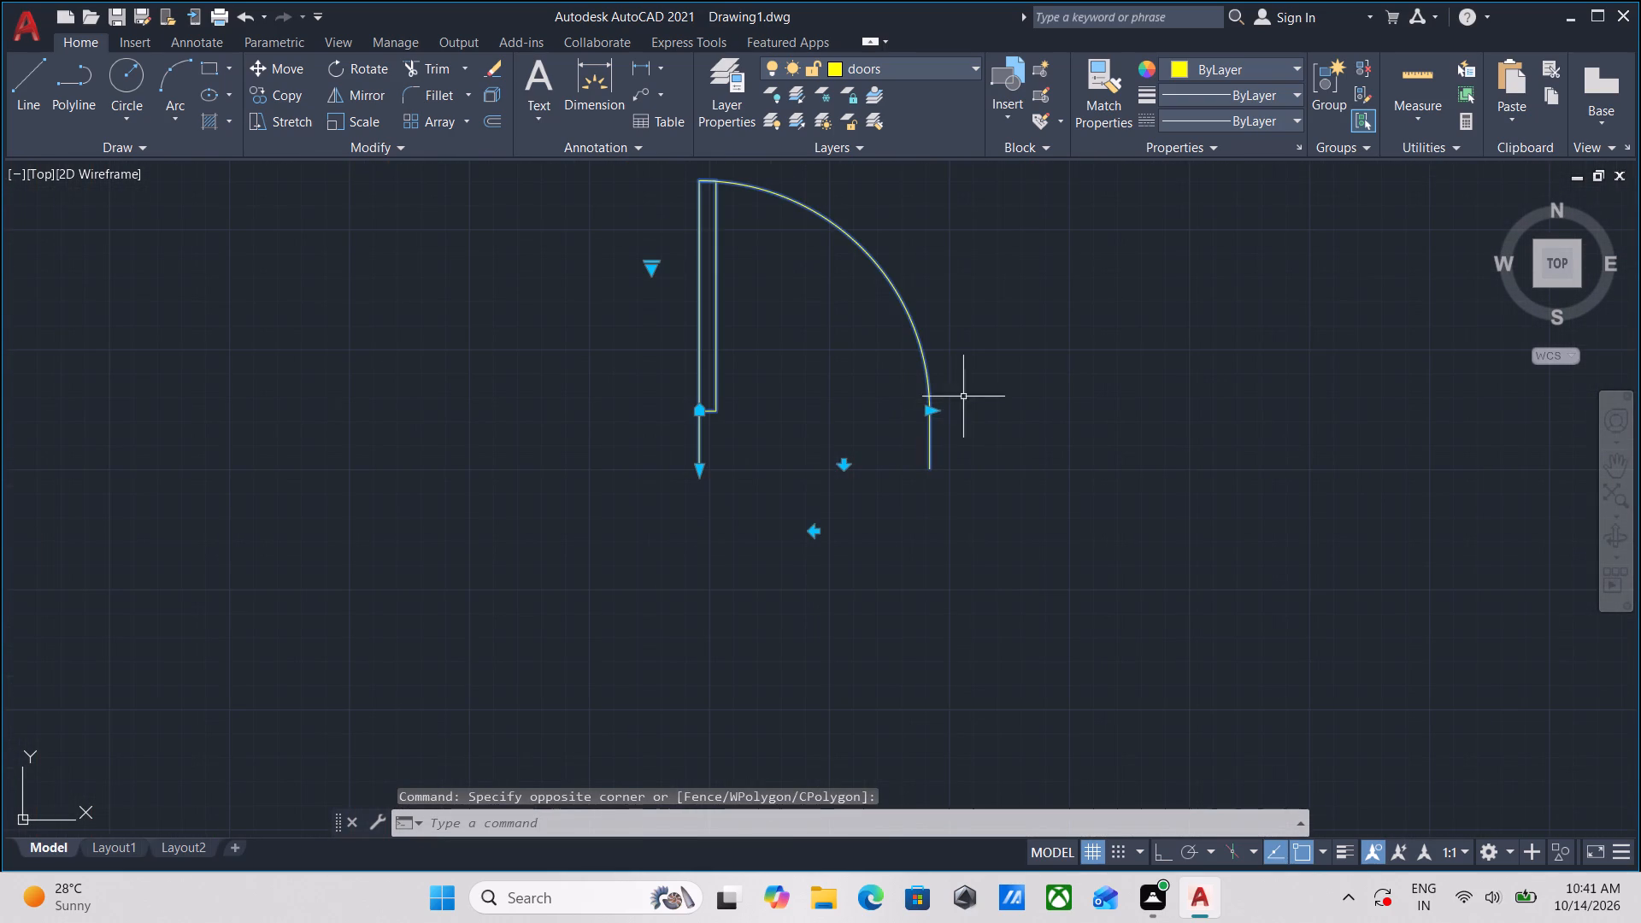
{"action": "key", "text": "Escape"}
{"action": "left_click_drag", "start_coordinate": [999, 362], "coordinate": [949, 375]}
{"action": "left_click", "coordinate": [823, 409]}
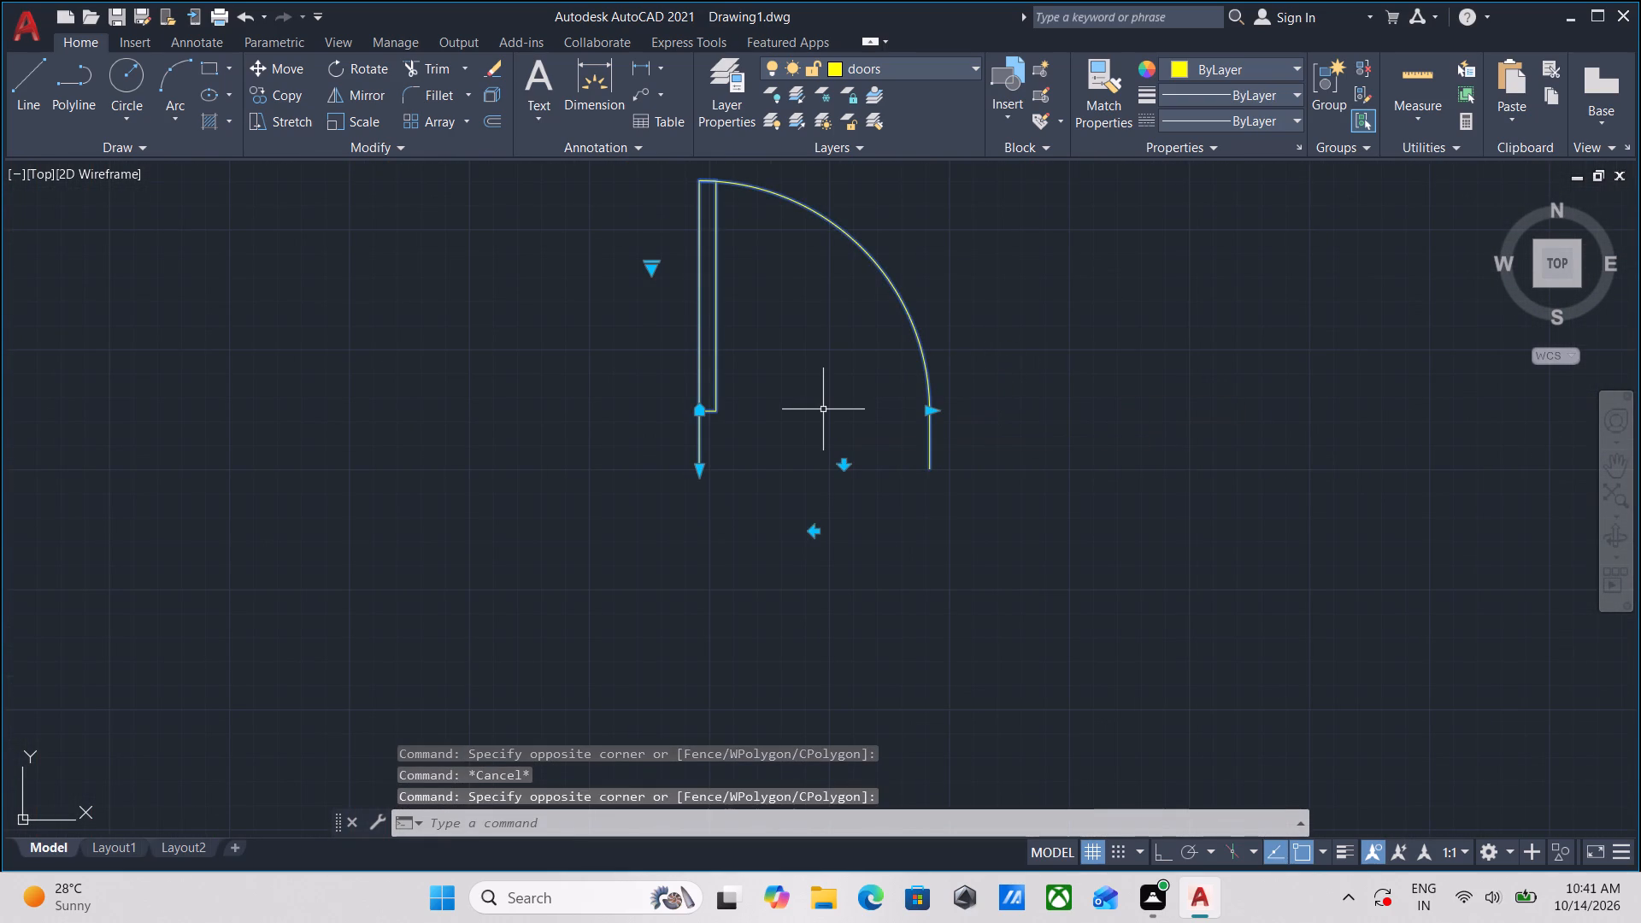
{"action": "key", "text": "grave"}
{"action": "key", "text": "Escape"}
Mirror the spare door east of the floor plan about a vertical line through its lower-right end, keeping the source door.
{"action": "left_click_drag", "start_coordinate": [981, 385], "coordinate": [891, 414]}
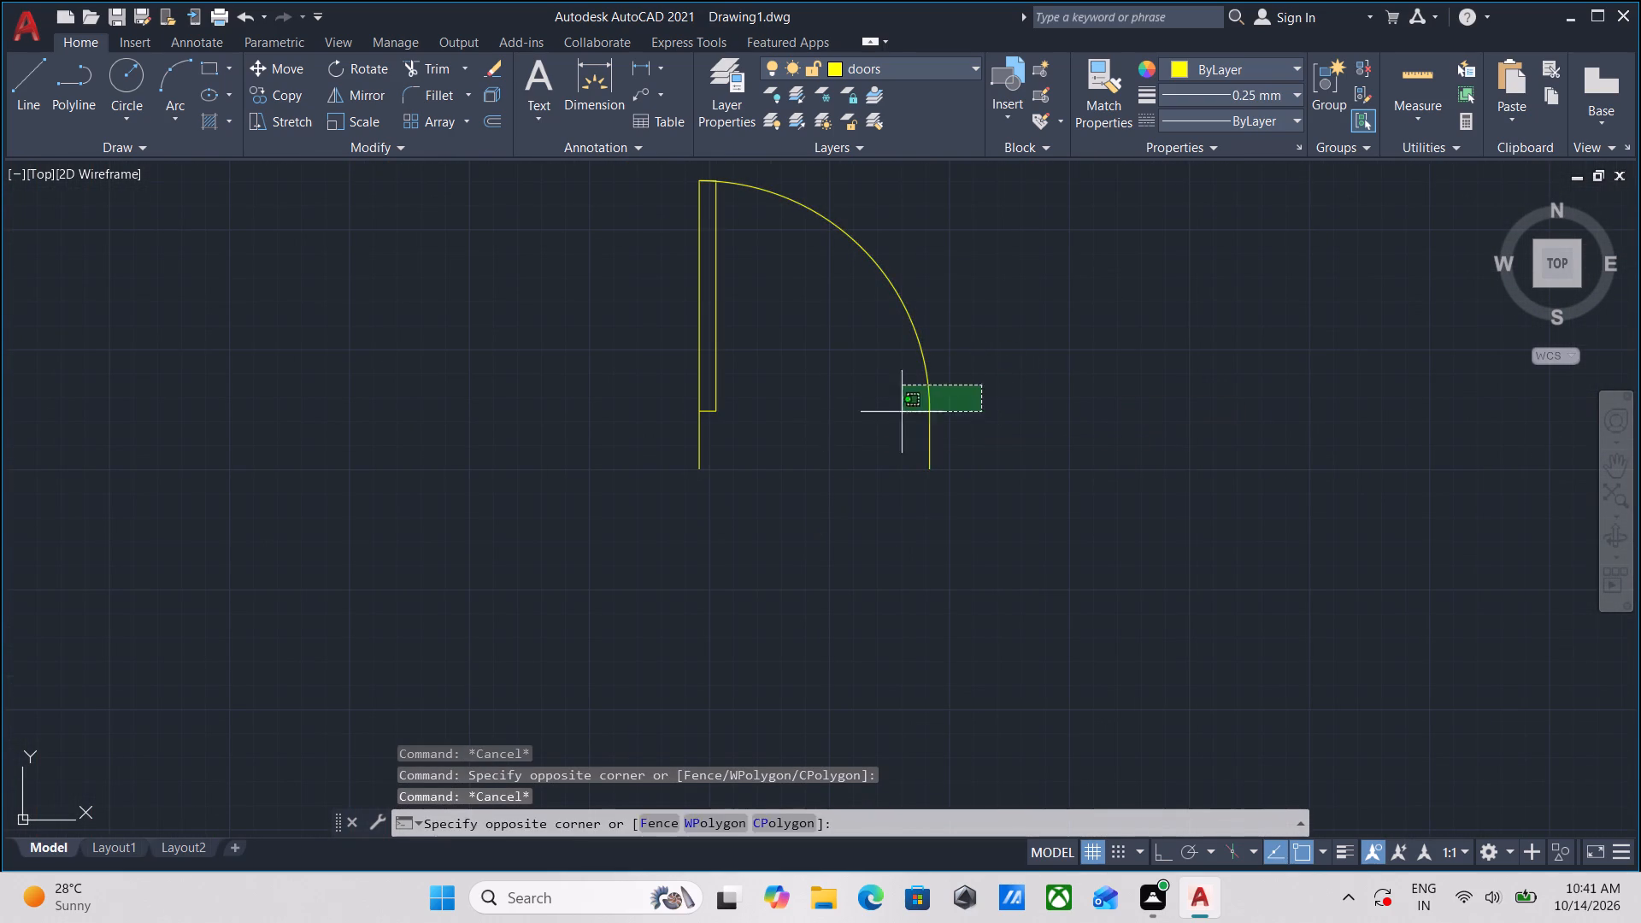
{"action": "left_click", "coordinate": [788, 434]}
{"action": "key", "text": "m"}
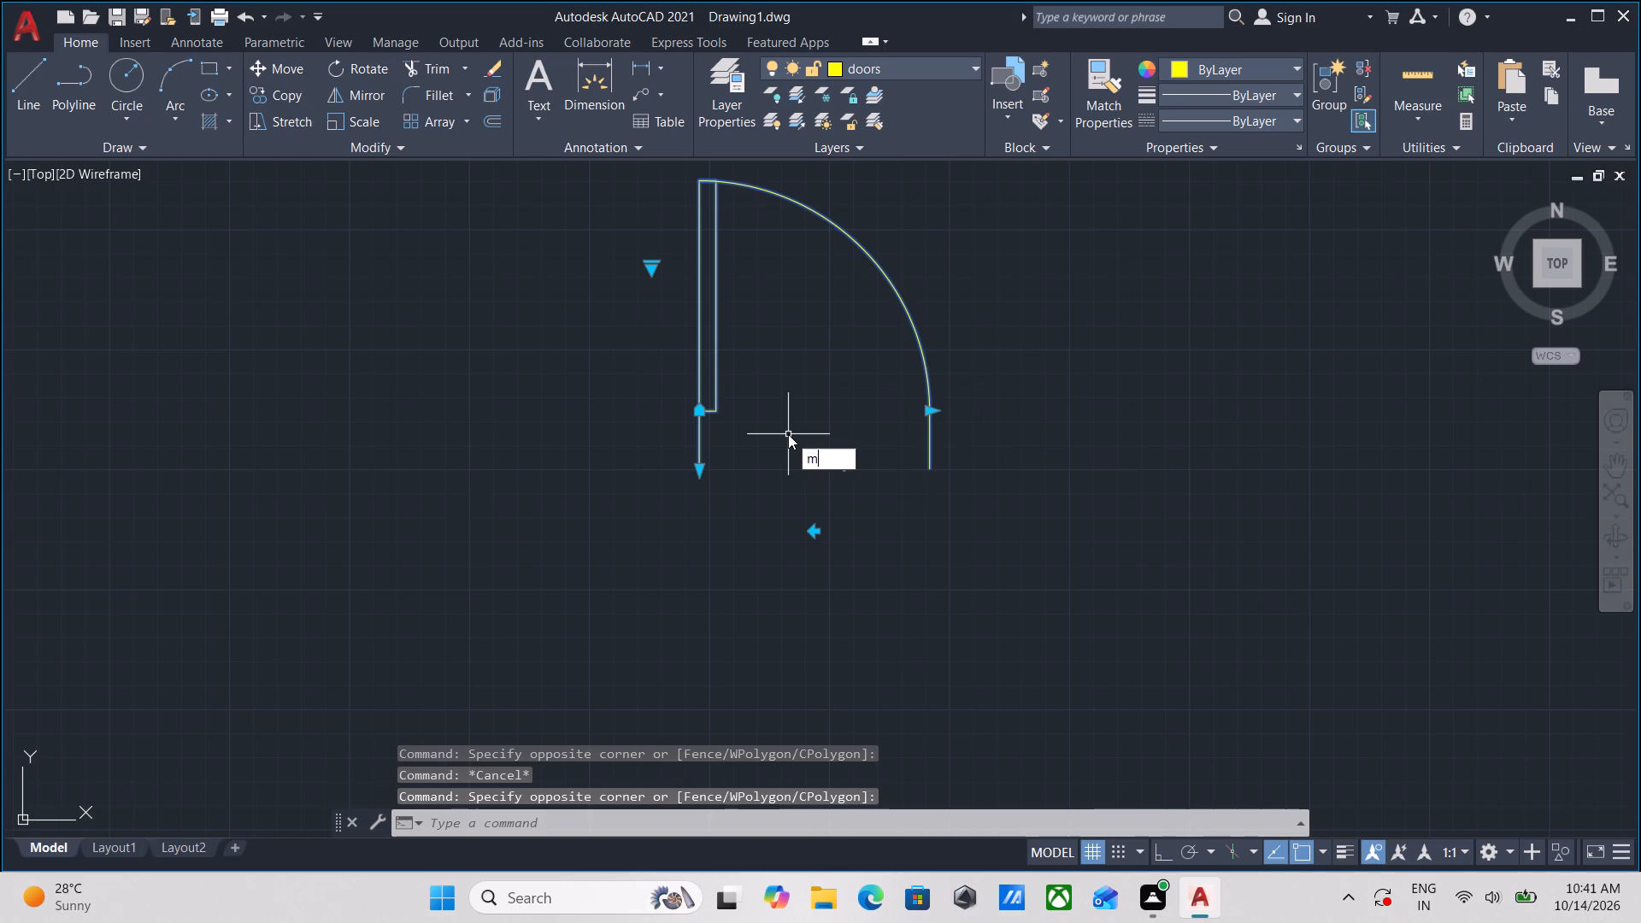
{"action": "key", "text": "i"}
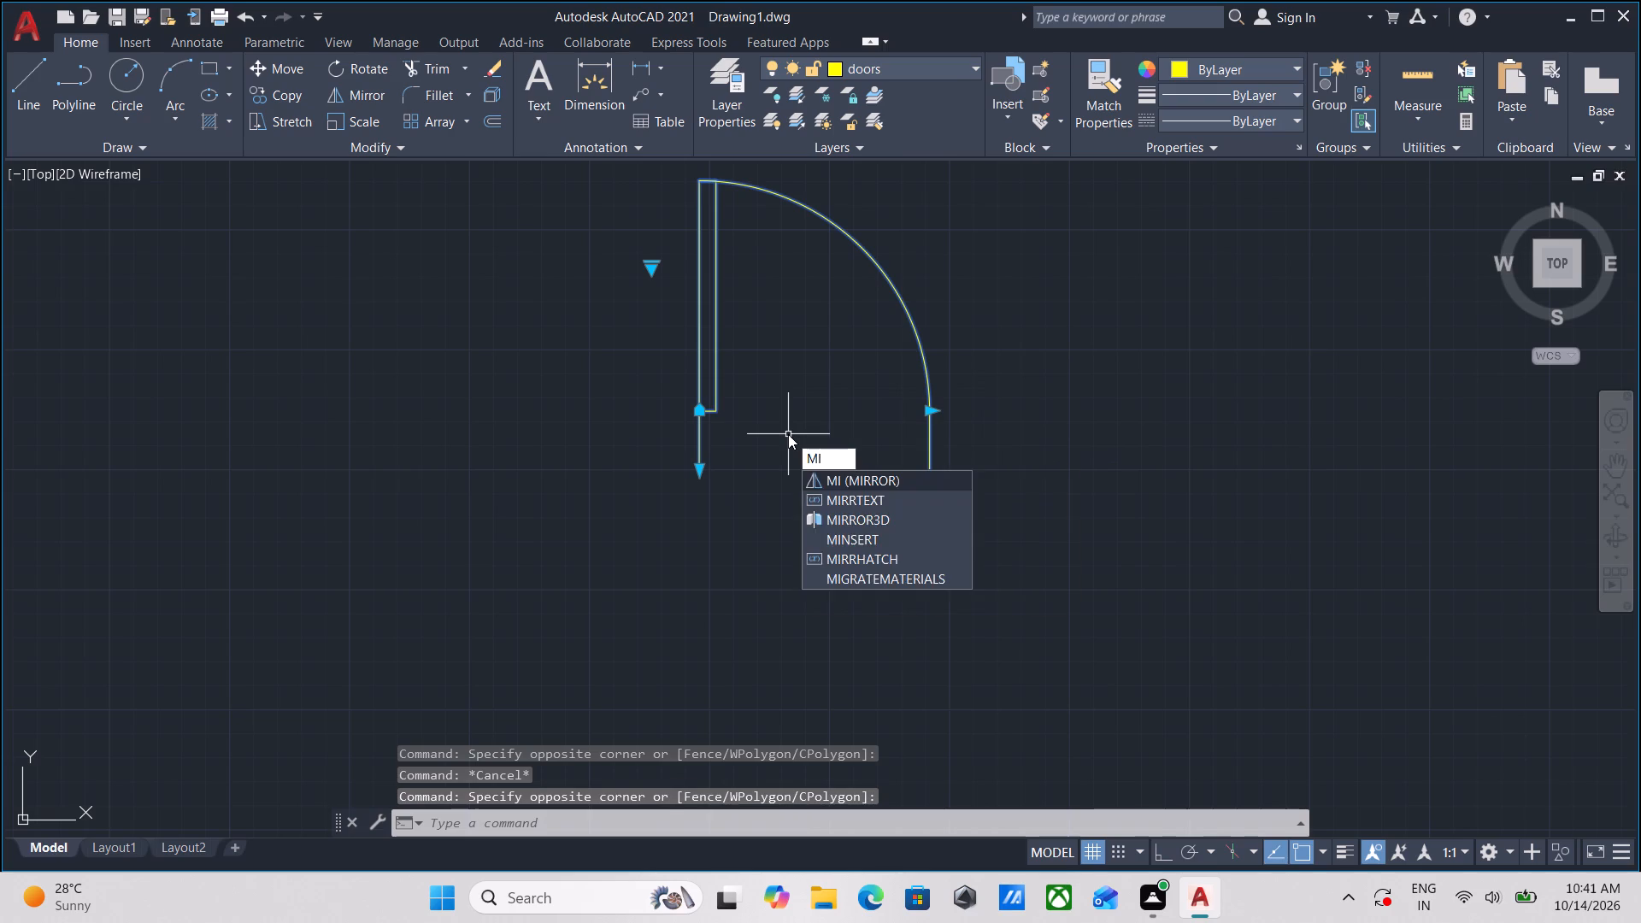
{"action": "key", "text": "Return"}
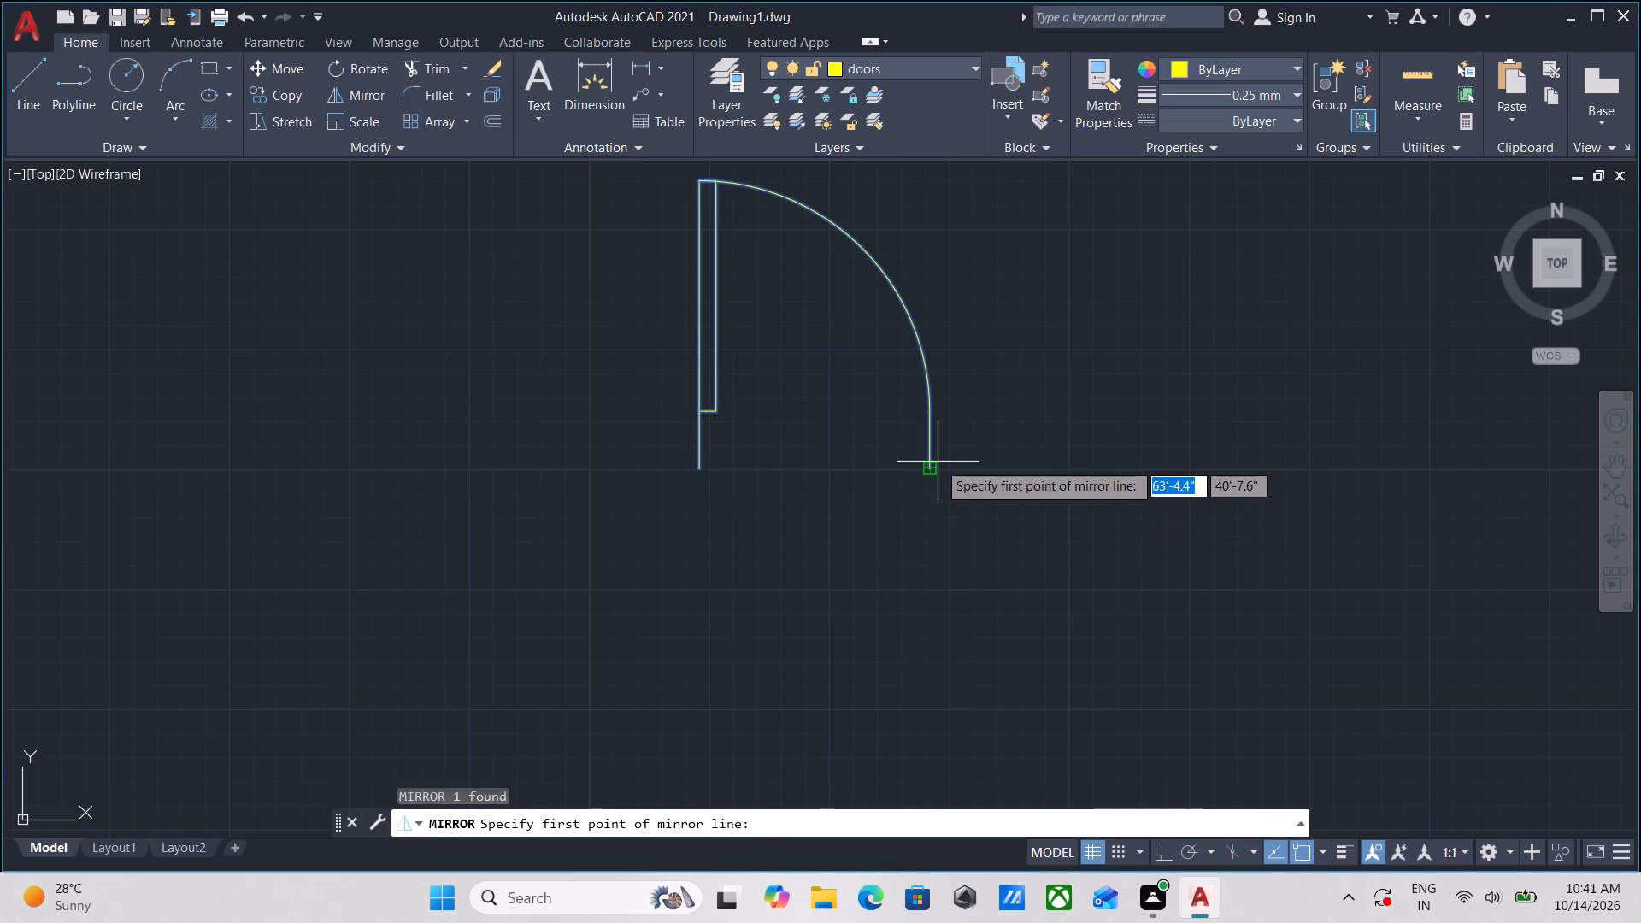
{"action": "left_click", "coordinate": [938, 461]}
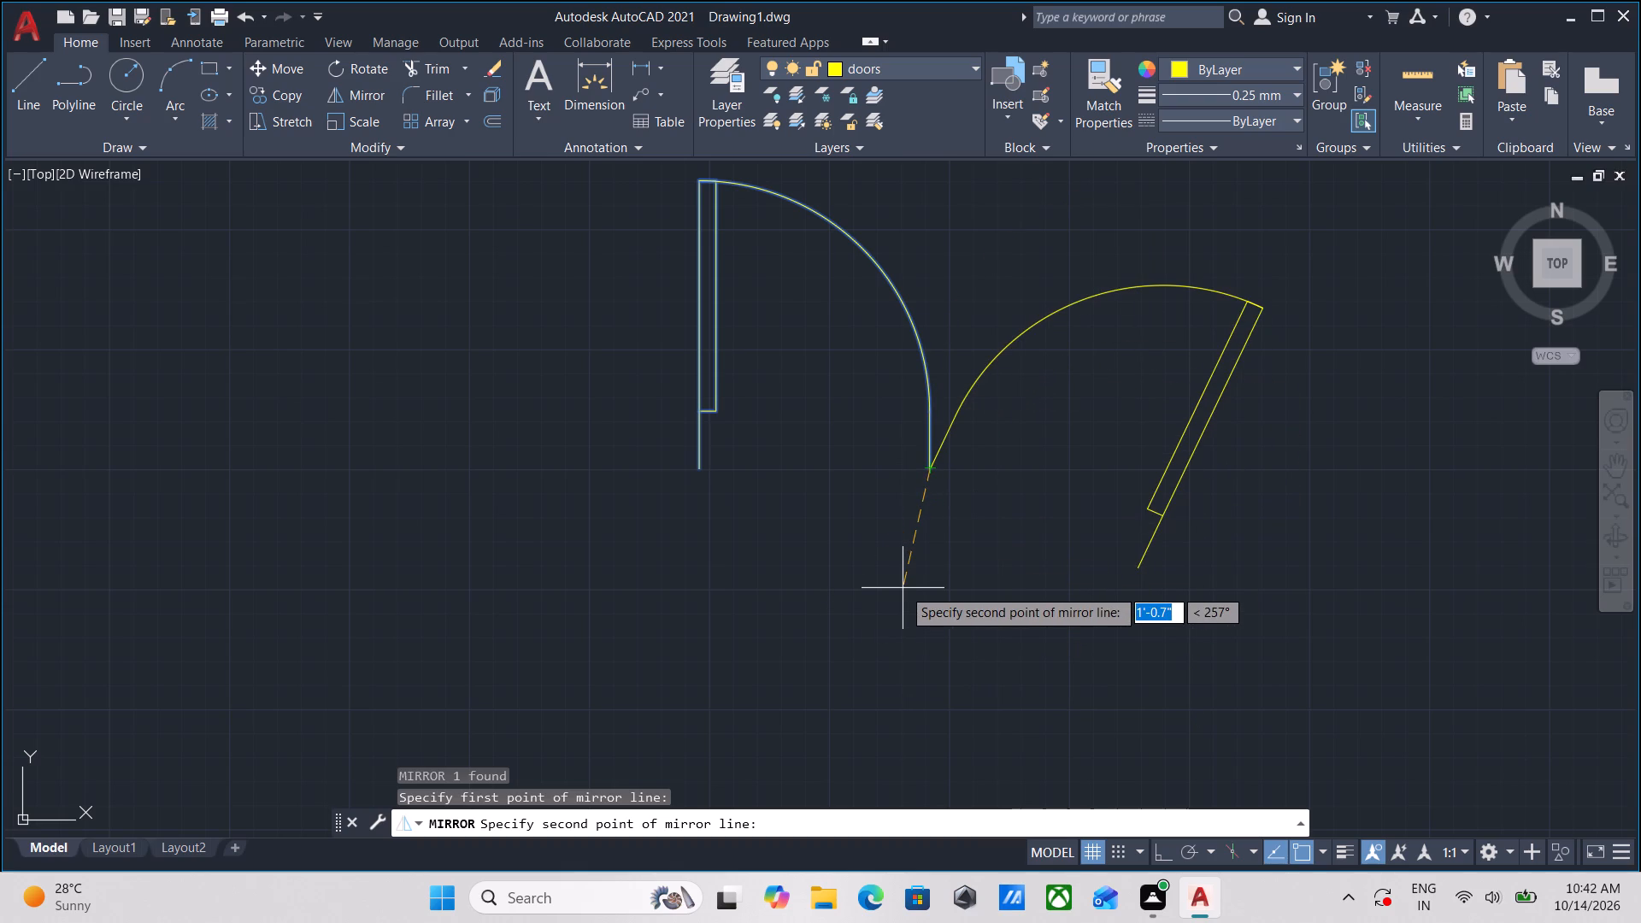
{"action": "key", "text": "F8"}
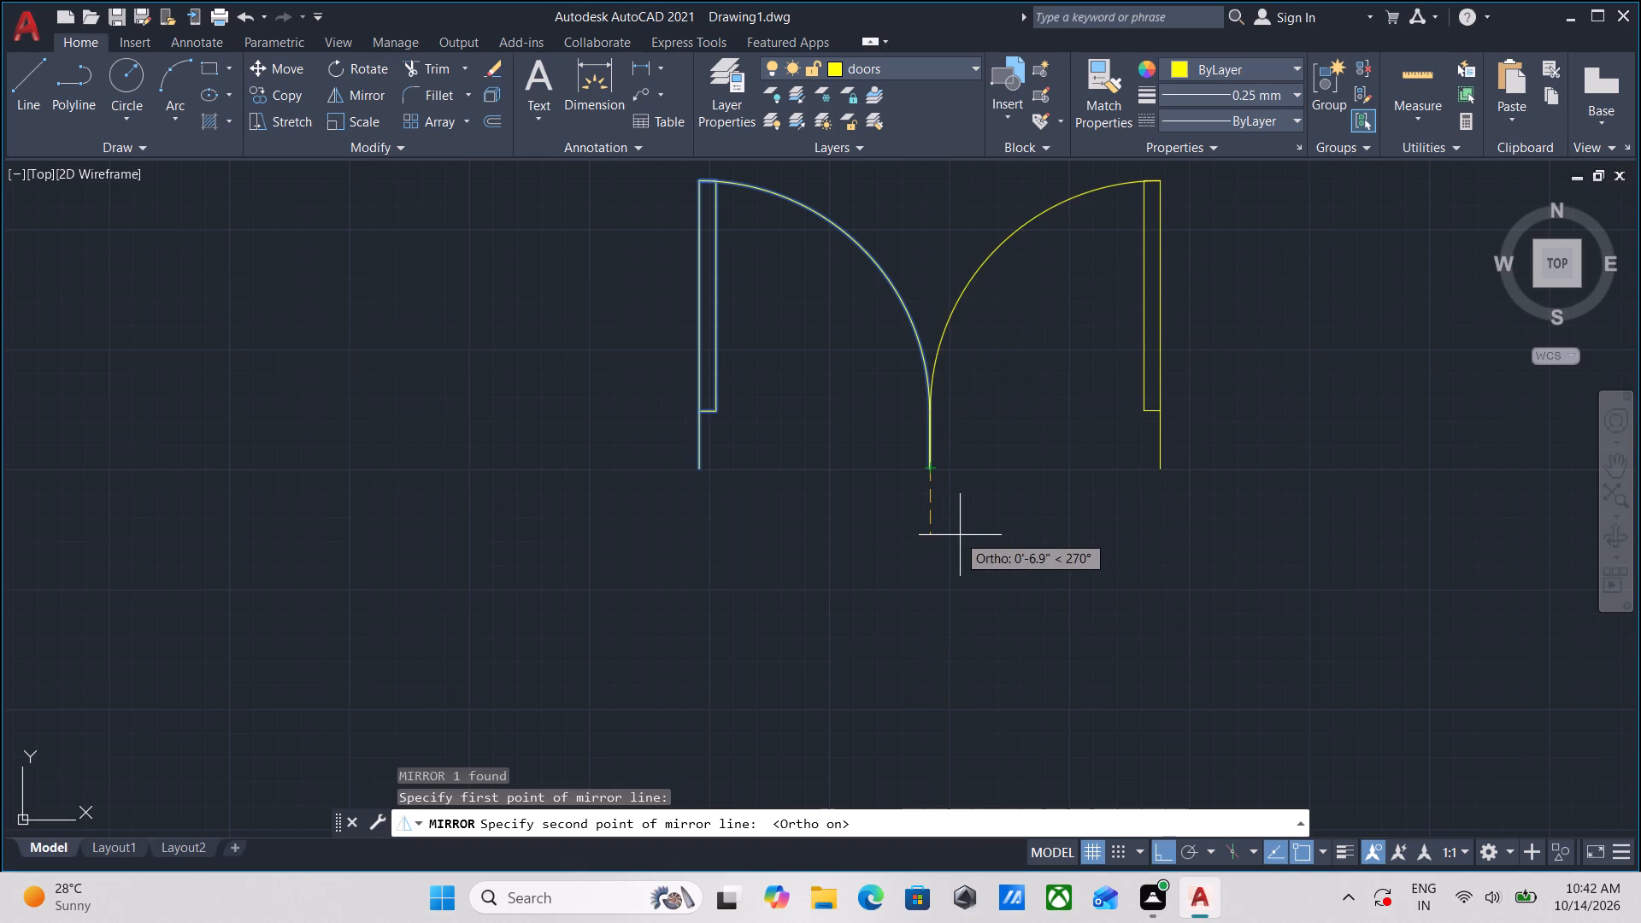
{"action": "left_click_drag", "start_coordinate": [948, 551], "coordinate": [948, 538]}
{"action": "left_click_drag", "start_coordinate": [989, 625], "coordinate": [948, 538]}
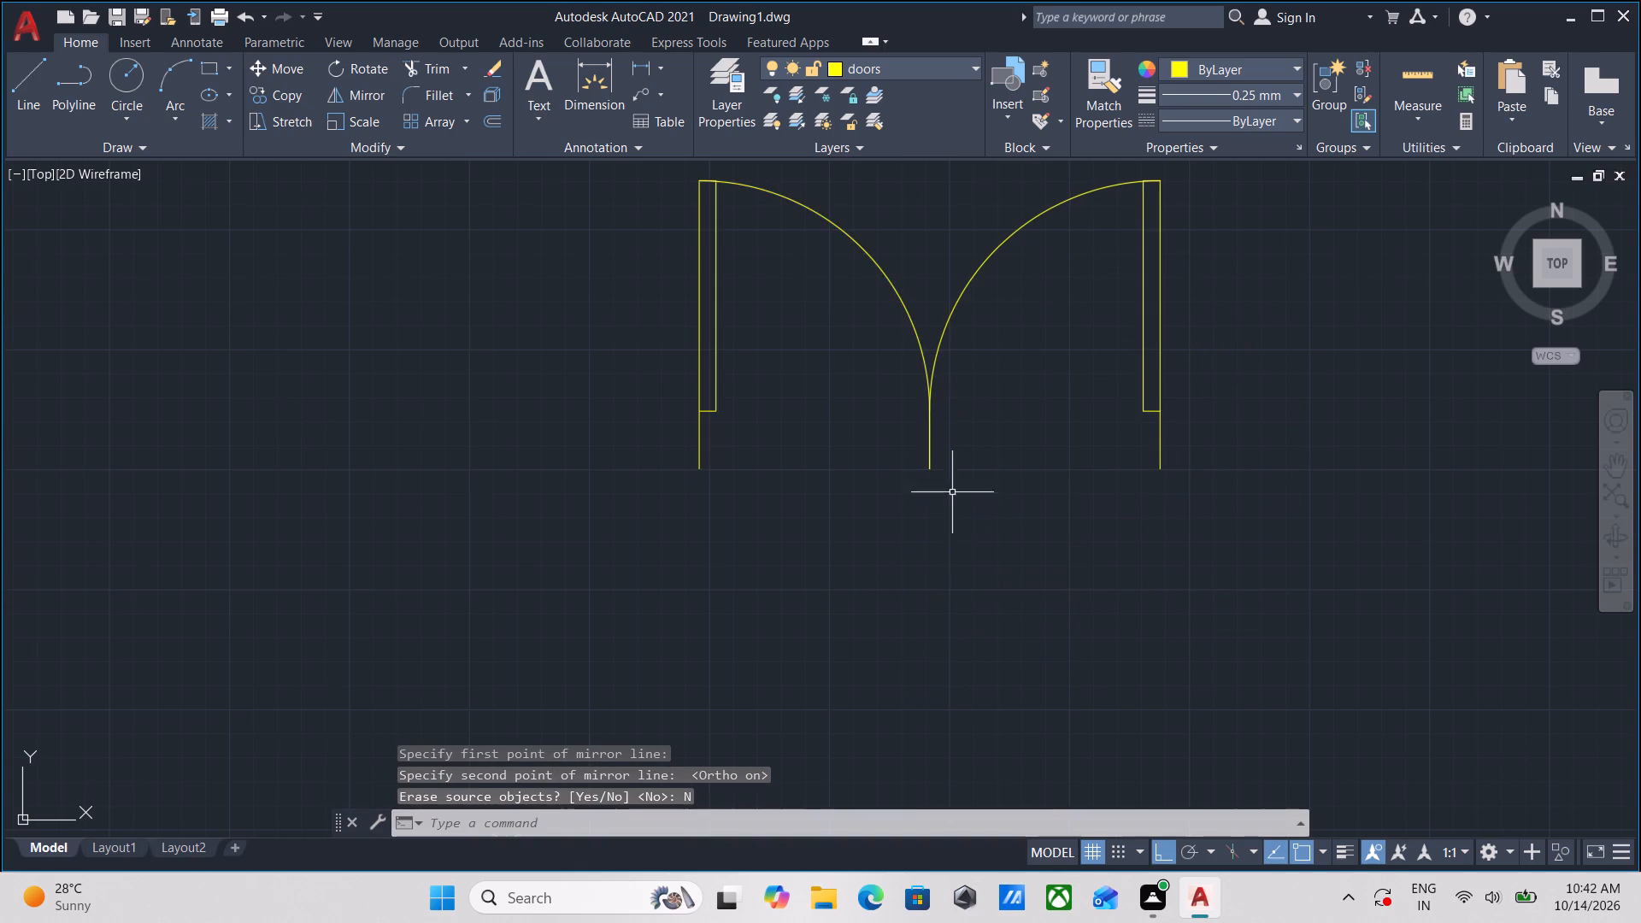
Group the spare door and its mirrored copy into one double door.
{"action": "scroll", "coordinate": [946, 423], "scroll_direction": "down", "scroll_amount": 1}
{"action": "middle_click_drag", "start_coordinate": [946, 423], "coordinate": [789, 532]}
{"action": "scroll", "coordinate": [678, 499], "scroll_direction": "up", "scroll_amount": 2}
{"action": "middle_click_drag", "start_coordinate": [668, 499], "coordinate": [561, 509]}
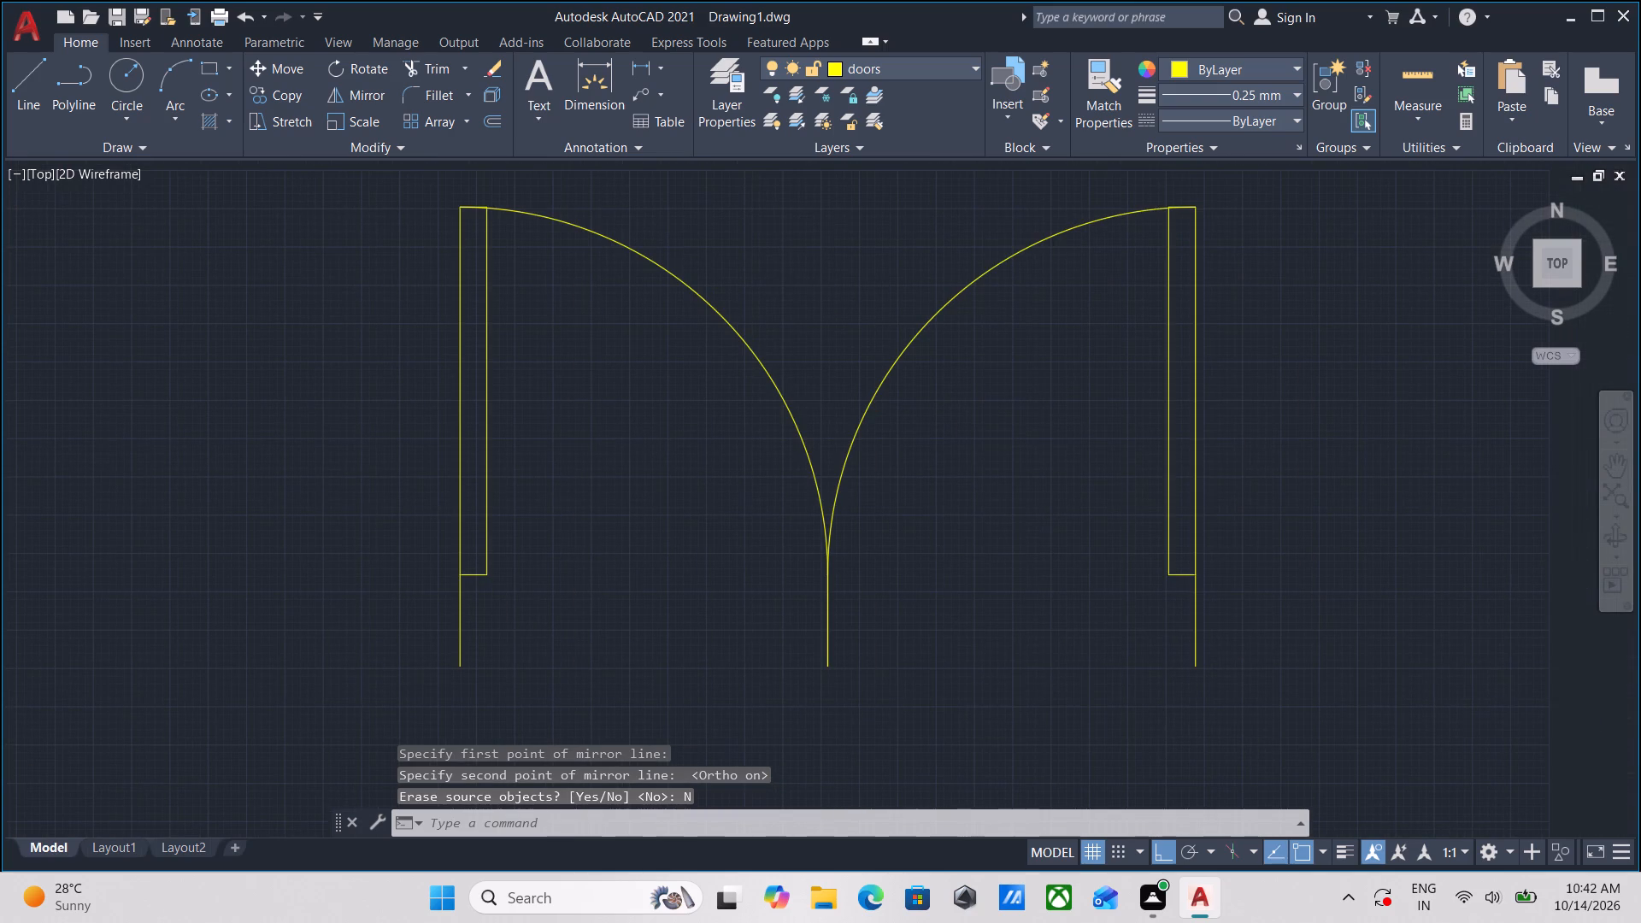
{"action": "left_click", "coordinate": [861, 480]}
{"action": "left_click", "coordinate": [640, 437]}
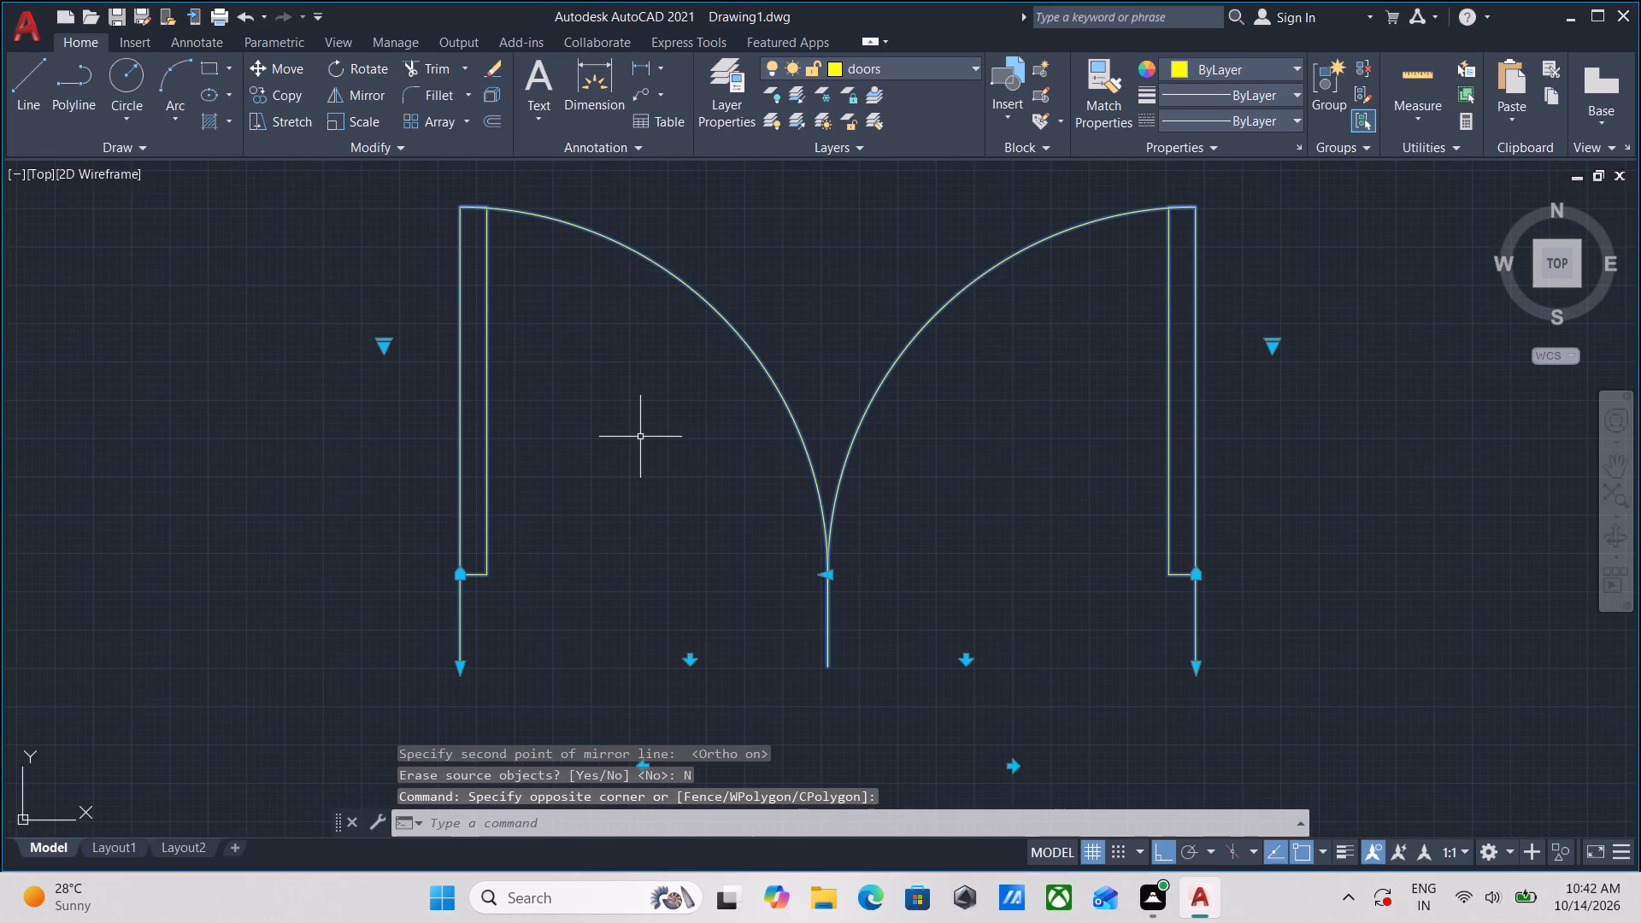
{"action": "key", "text": "g"}
{"action": "key", "text": "Return"}
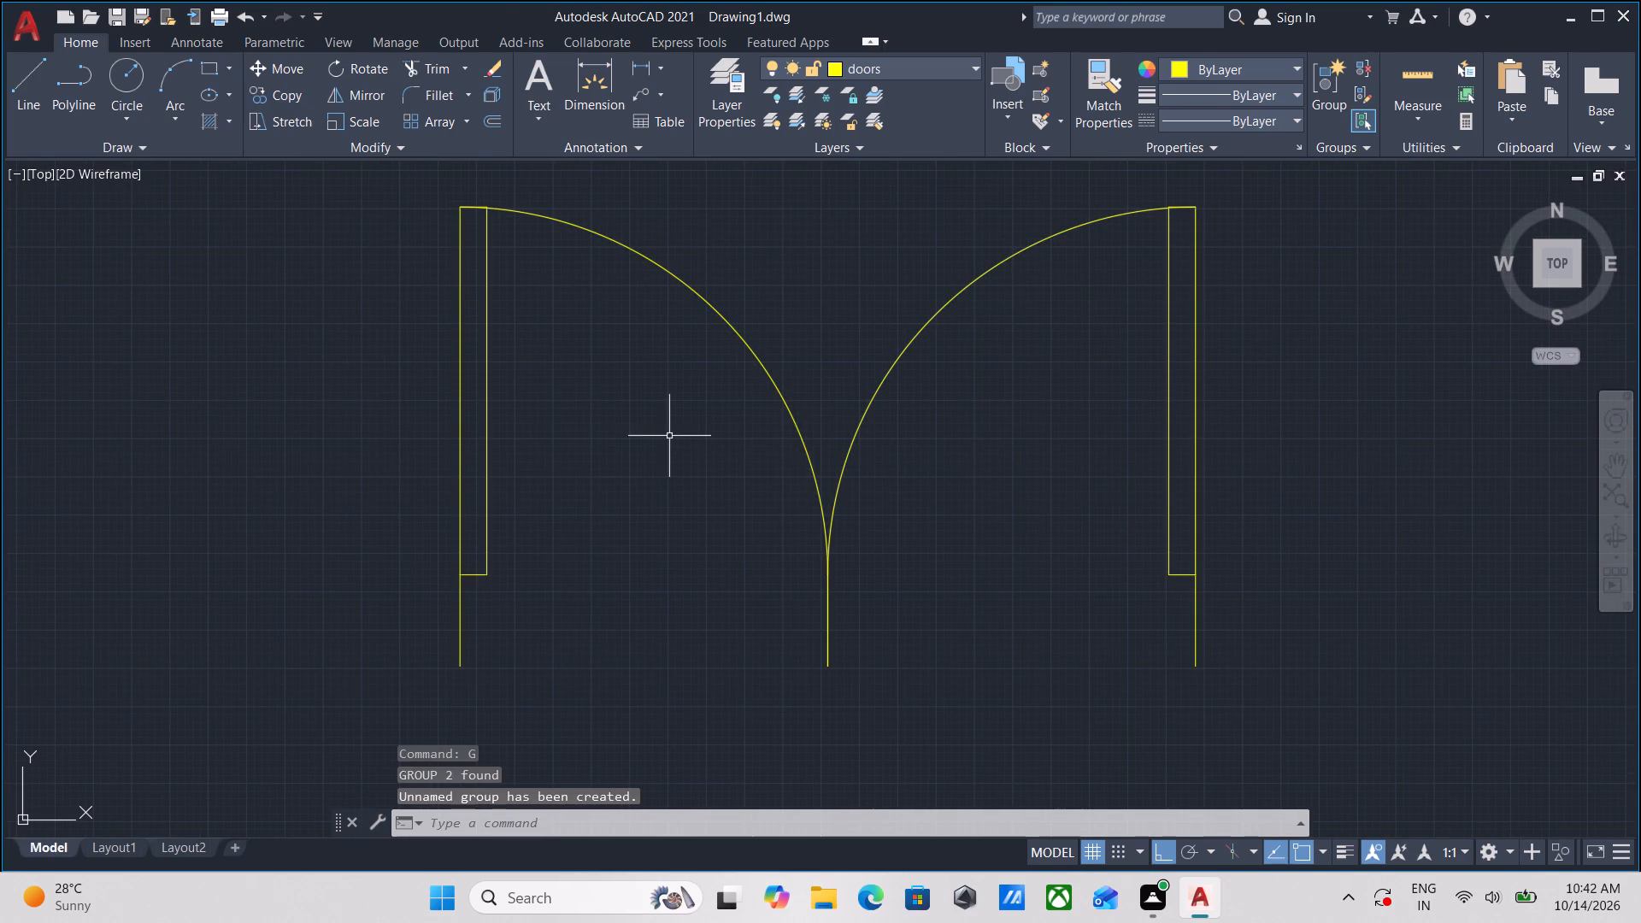
Copy the grouped double door by its lower-left end into the central opening of the plan's north balcony wall.
{"action": "left_click_drag", "start_coordinate": [927, 517], "coordinate": [904, 507]}
{"action": "left_click", "coordinate": [656, 475]}
{"action": "middle_click_drag", "start_coordinate": [684, 462], "coordinate": [792, 395]}
{"action": "middle_click_drag", "start_coordinate": [626, 414], "coordinate": [680, 420]}
{"action": "scroll", "coordinate": [680, 420], "scroll_direction": "down", "scroll_amount": 1}
{"action": "type", "text": "co"}
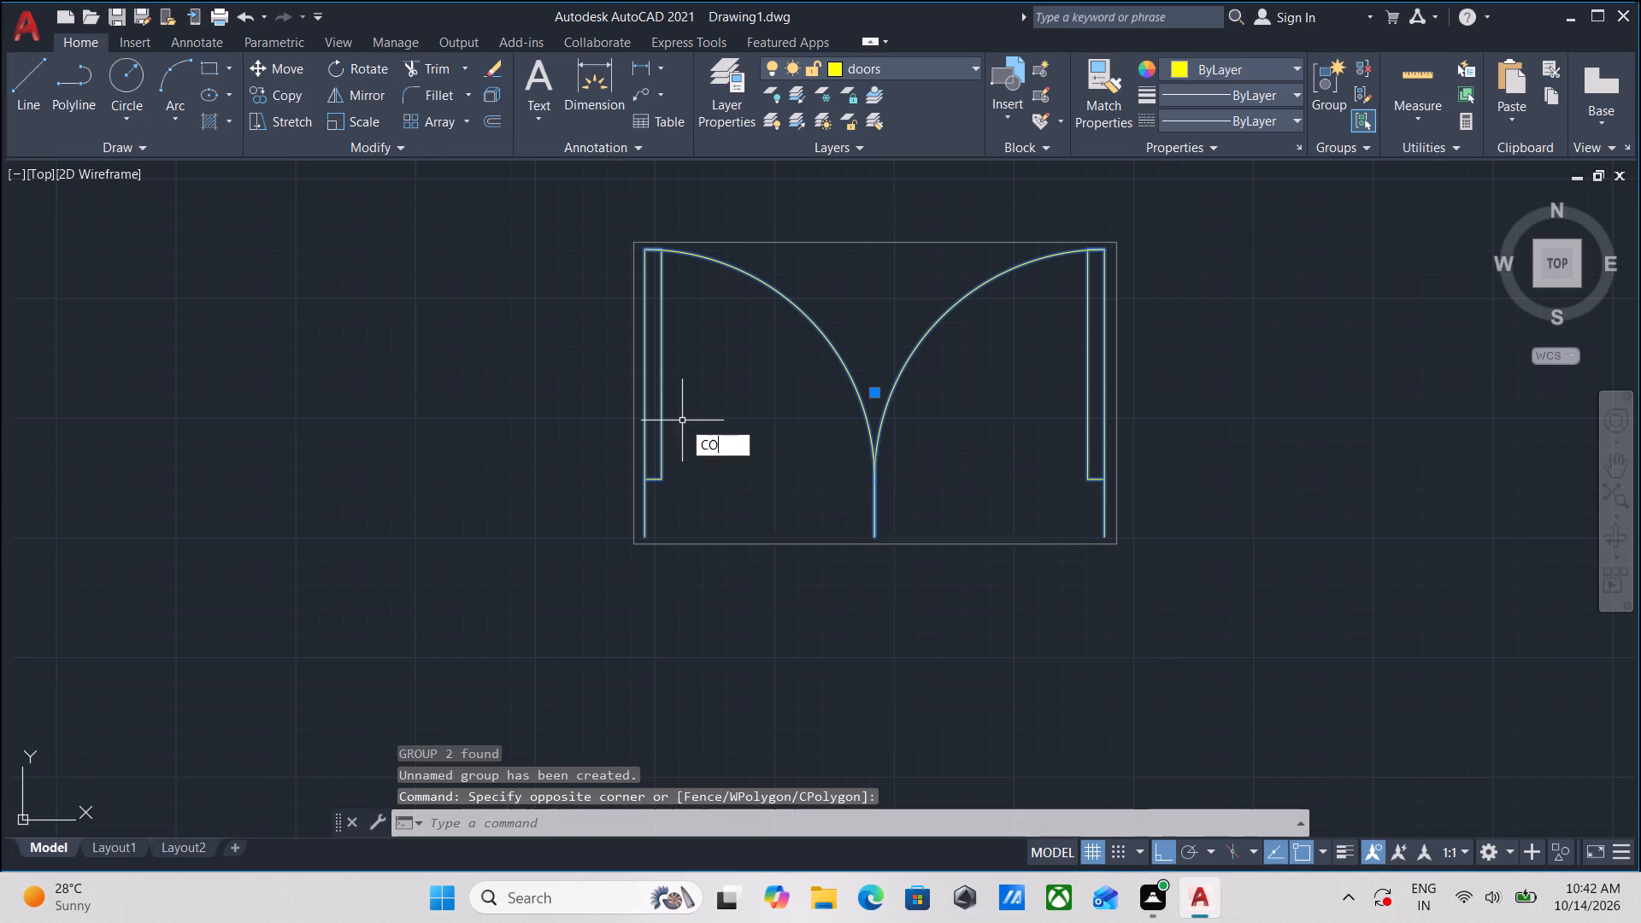
{"action": "key", "text": "Return"}
{"action": "scroll", "coordinate": [673, 531], "scroll_direction": "up", "scroll_amount": 2}
{"action": "left_click", "coordinate": [603, 535]}
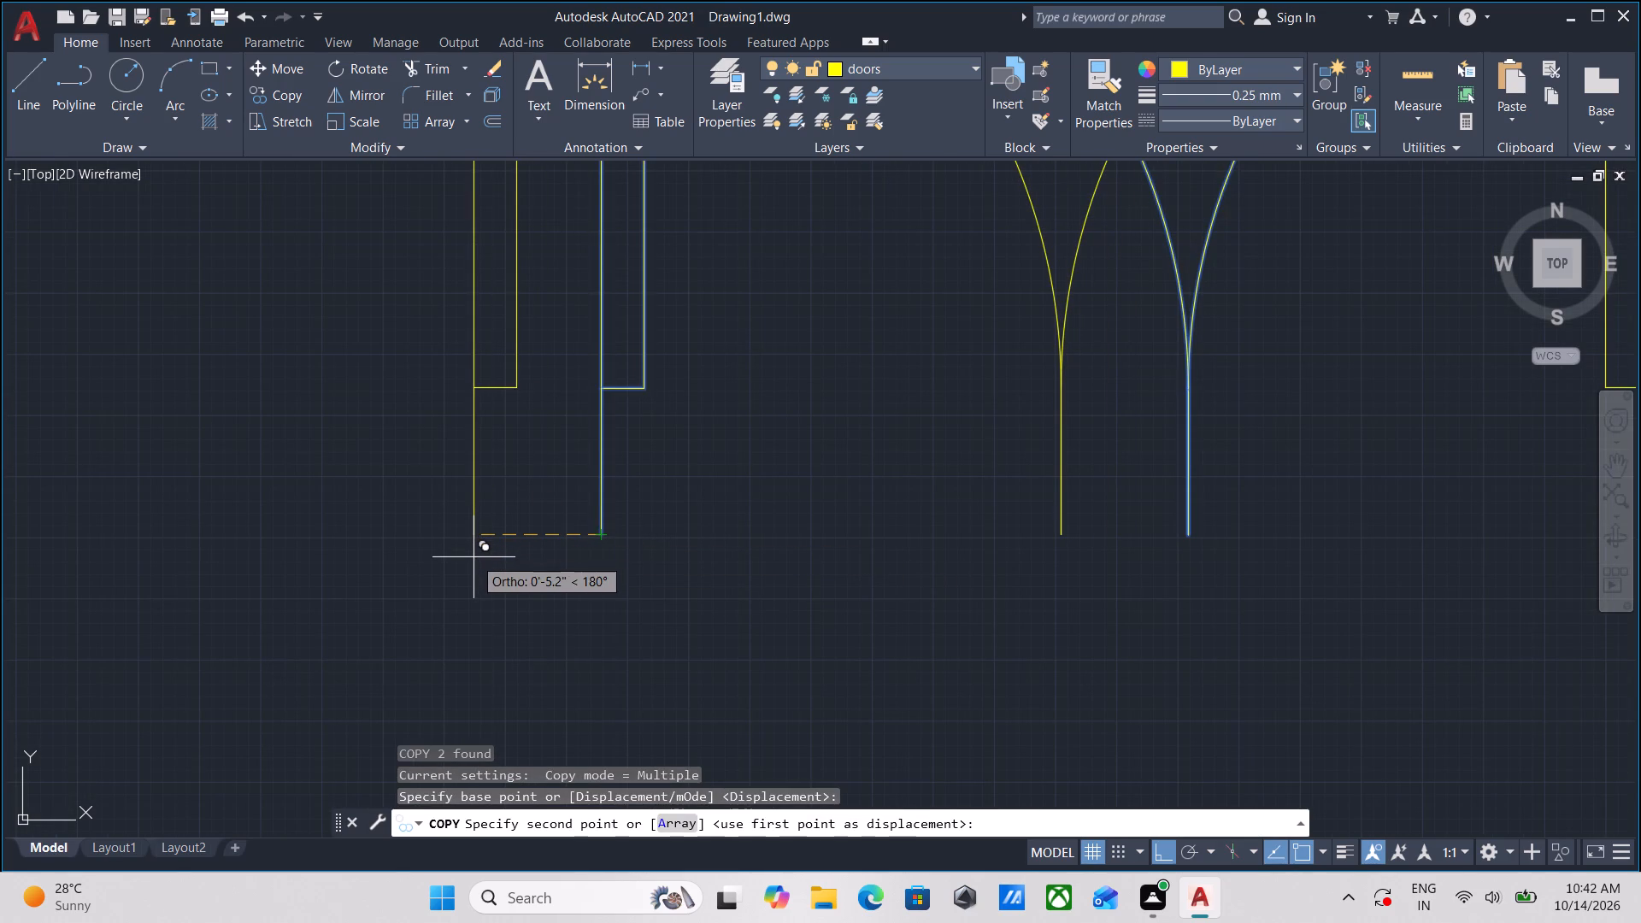
{"action": "key", "text": "F8"}
{"action": "scroll", "coordinate": [638, 438], "scroll_direction": "down", "scroll_amount": 4}
{"action": "middle_click_drag", "start_coordinate": [471, 370], "coordinate": [791, 383]}
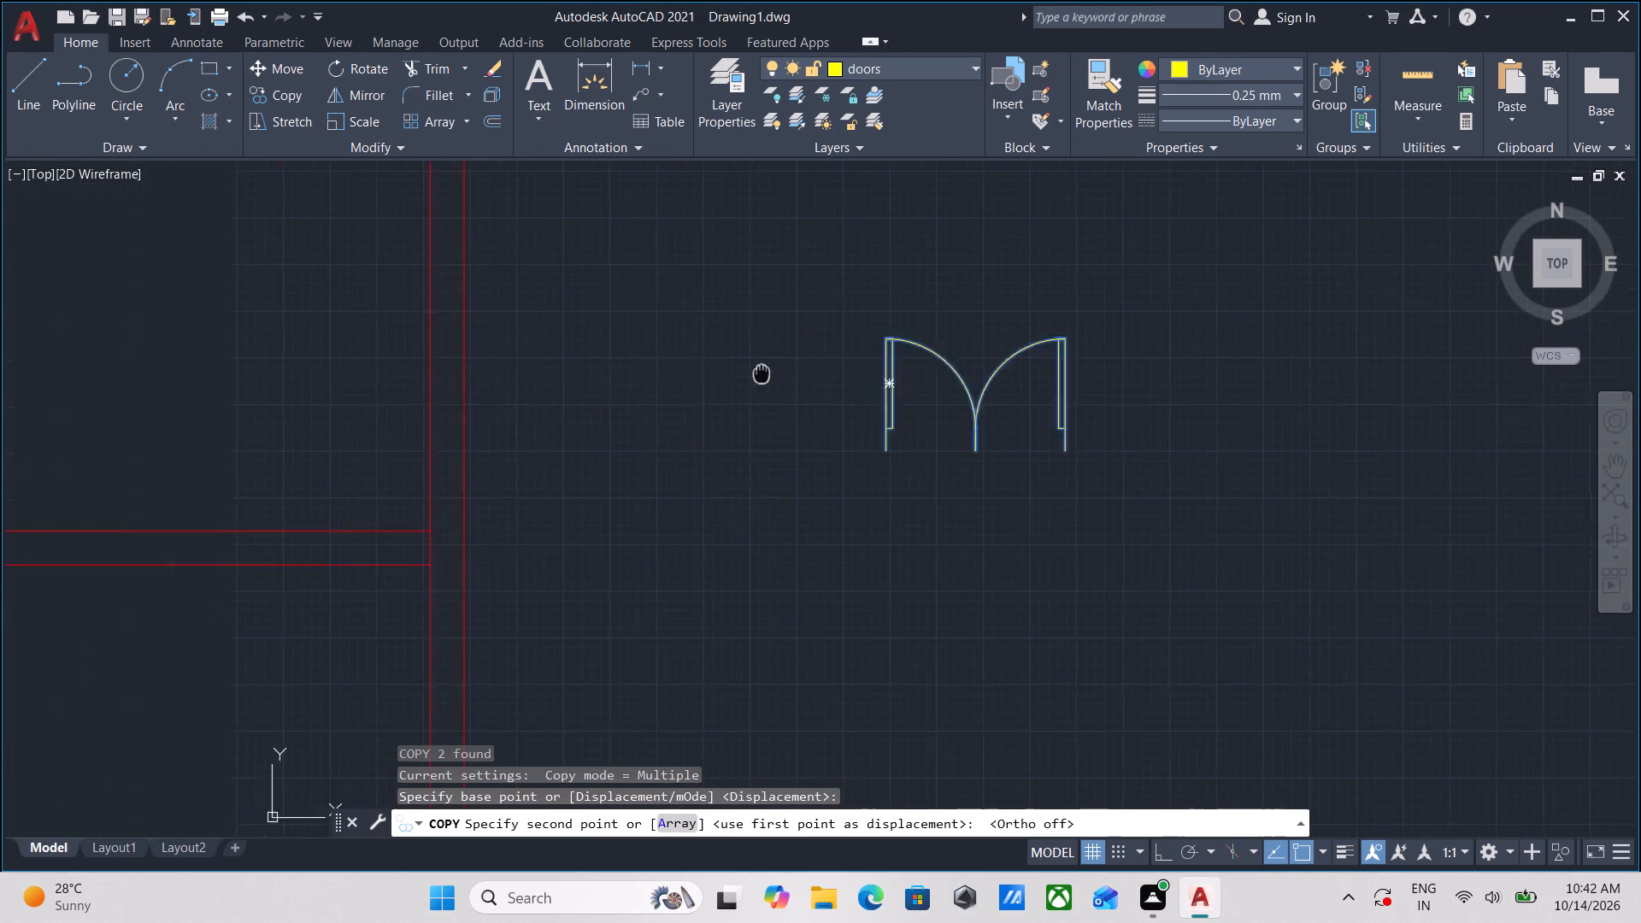
{"action": "middle_click_drag", "start_coordinate": [791, 383], "coordinate": [809, 389]}
{"action": "scroll", "coordinate": [593, 351], "scroll_direction": "down", "scroll_amount": 2}
{"action": "middle_click_drag", "start_coordinate": [569, 350], "coordinate": [853, 473]}
{"action": "middle_click_drag", "start_coordinate": [524, 339], "coordinate": [673, 604]}
{"action": "middle_click_drag", "start_coordinate": [604, 389], "coordinate": [668, 503]}
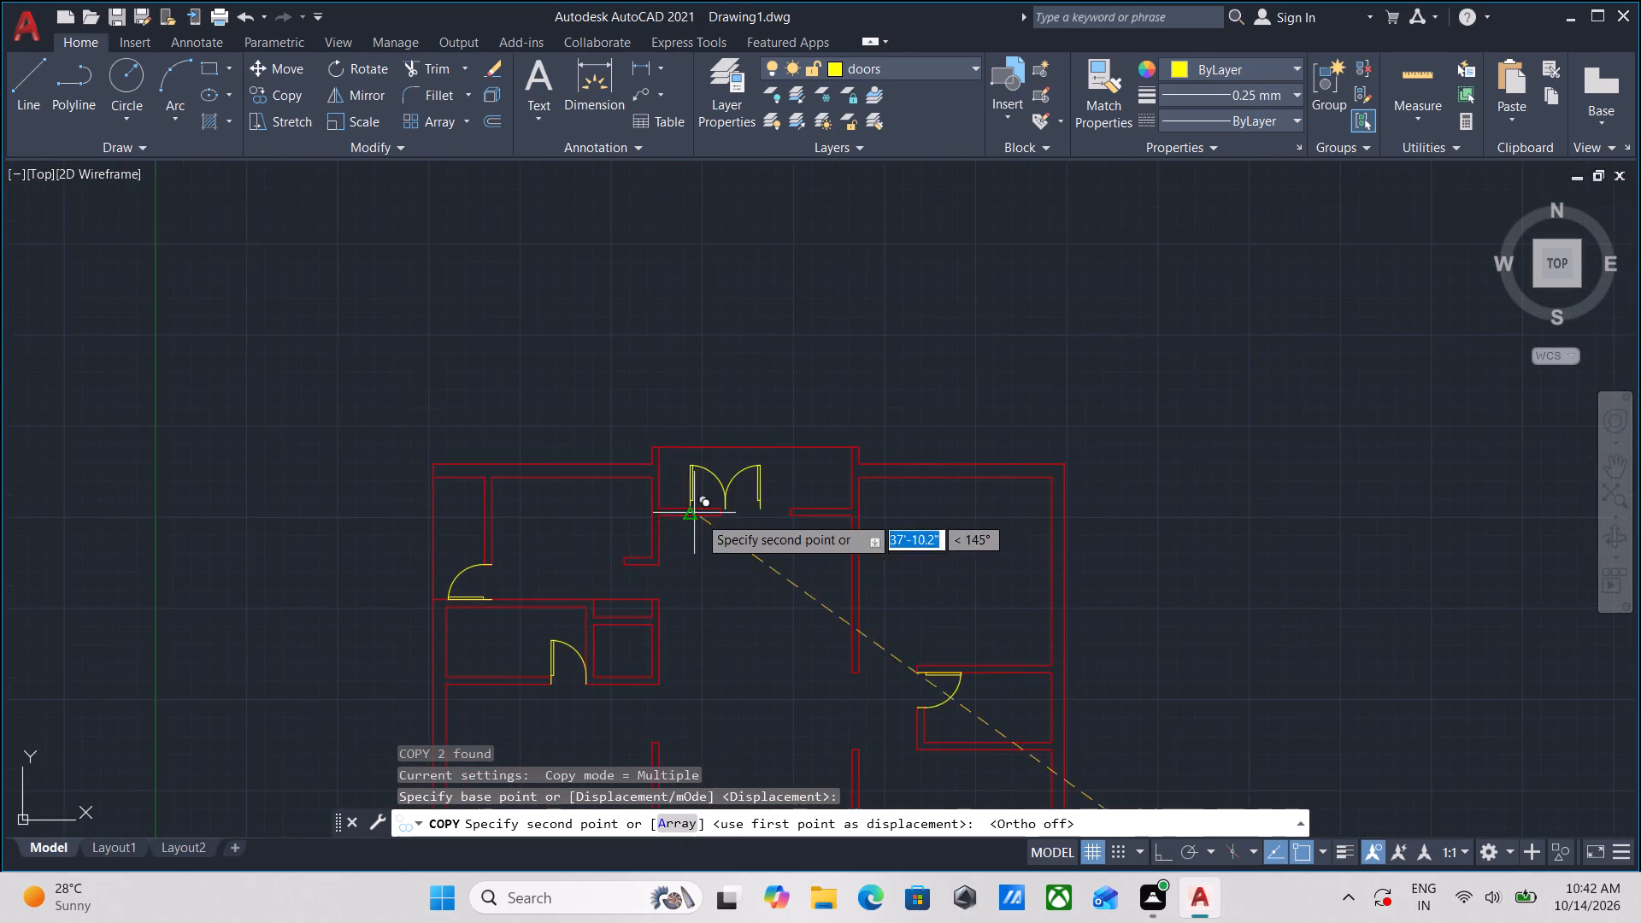
{"action": "scroll", "coordinate": [734, 524], "scroll_direction": "up", "scroll_amount": 3}
{"action": "left_click", "coordinate": [673, 496]}
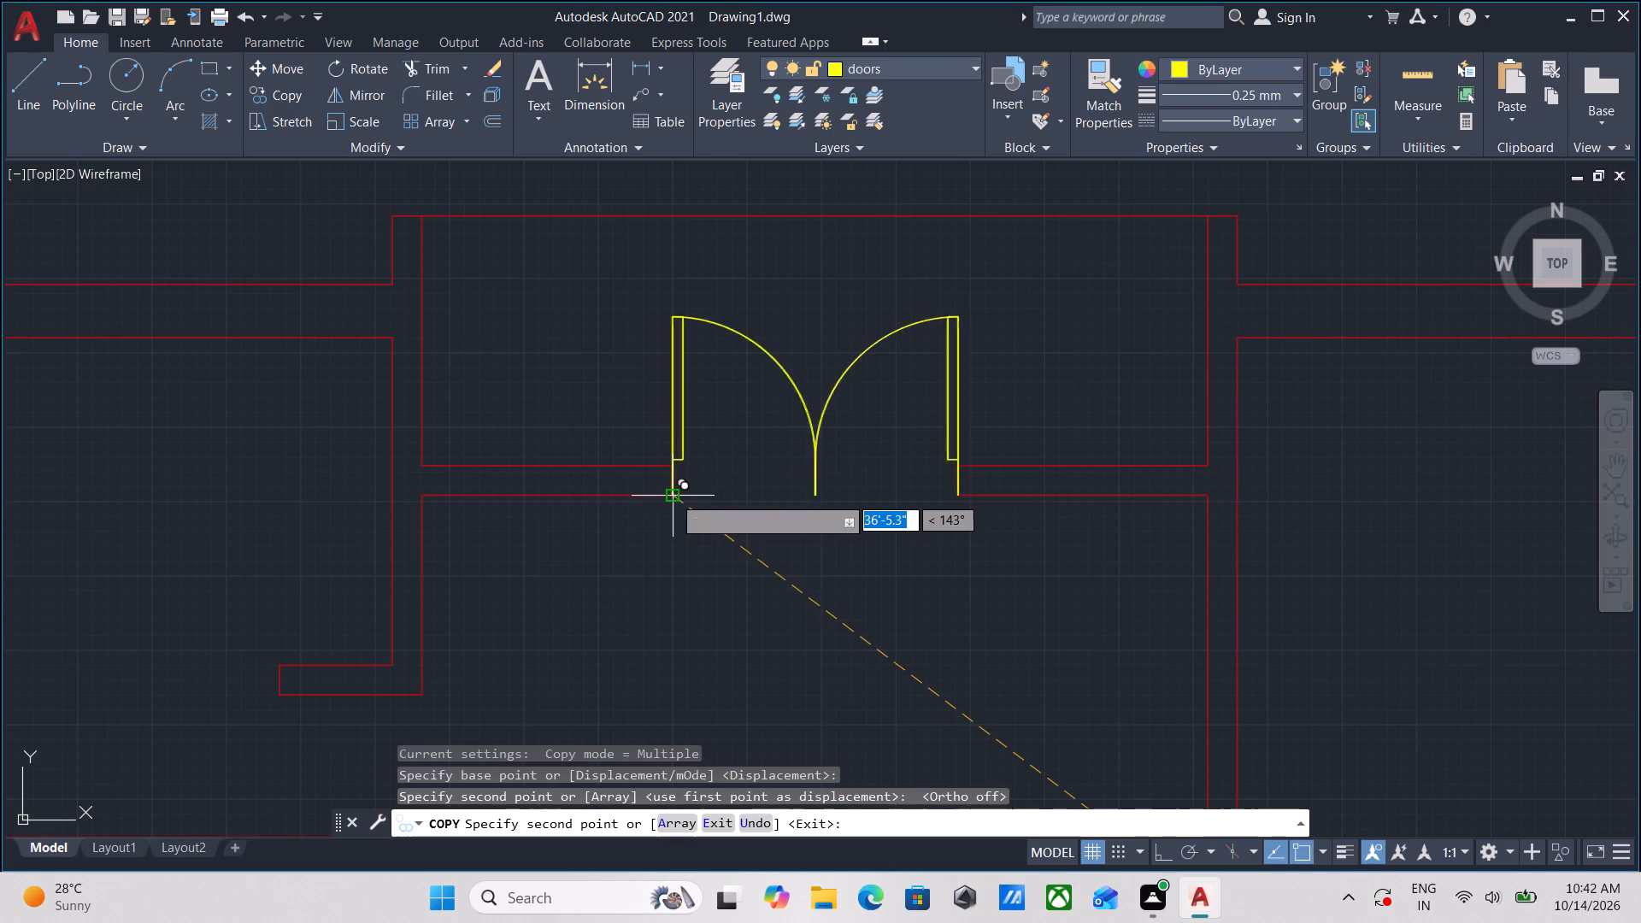
Place another copy of the double door by its lower-left end in the central opening of the plan's south balcony wall.
{"action": "scroll", "coordinate": [842, 394], "scroll_direction": "down", "scroll_amount": 3}
{"action": "middle_click_drag", "start_coordinate": [840, 472], "coordinate": [792, 379]}
{"action": "scroll", "coordinate": [758, 467], "scroll_direction": "down", "scroll_amount": 1}
{"action": "middle_click_drag", "start_coordinate": [758, 467], "coordinate": [732, 279]}
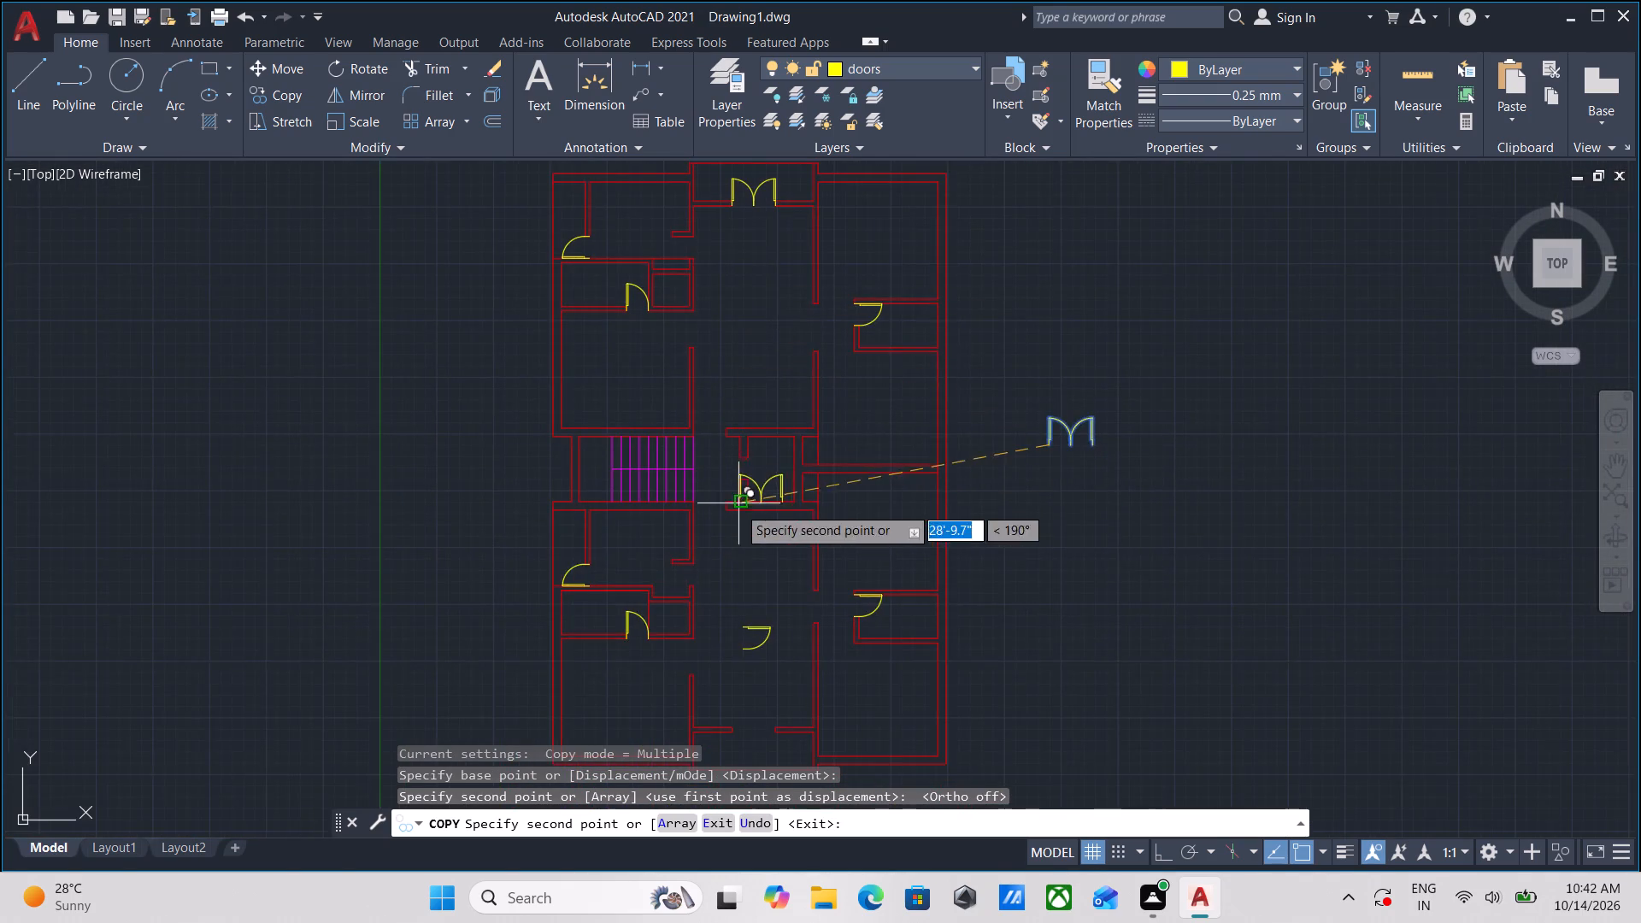
{"action": "middle_click_drag", "start_coordinate": [738, 506], "coordinate": [715, 264]}
{"action": "scroll", "coordinate": [732, 520], "scroll_direction": "up", "scroll_amount": 3}
{"action": "scroll", "coordinate": [650, 391], "scroll_direction": "up", "scroll_amount": 2}
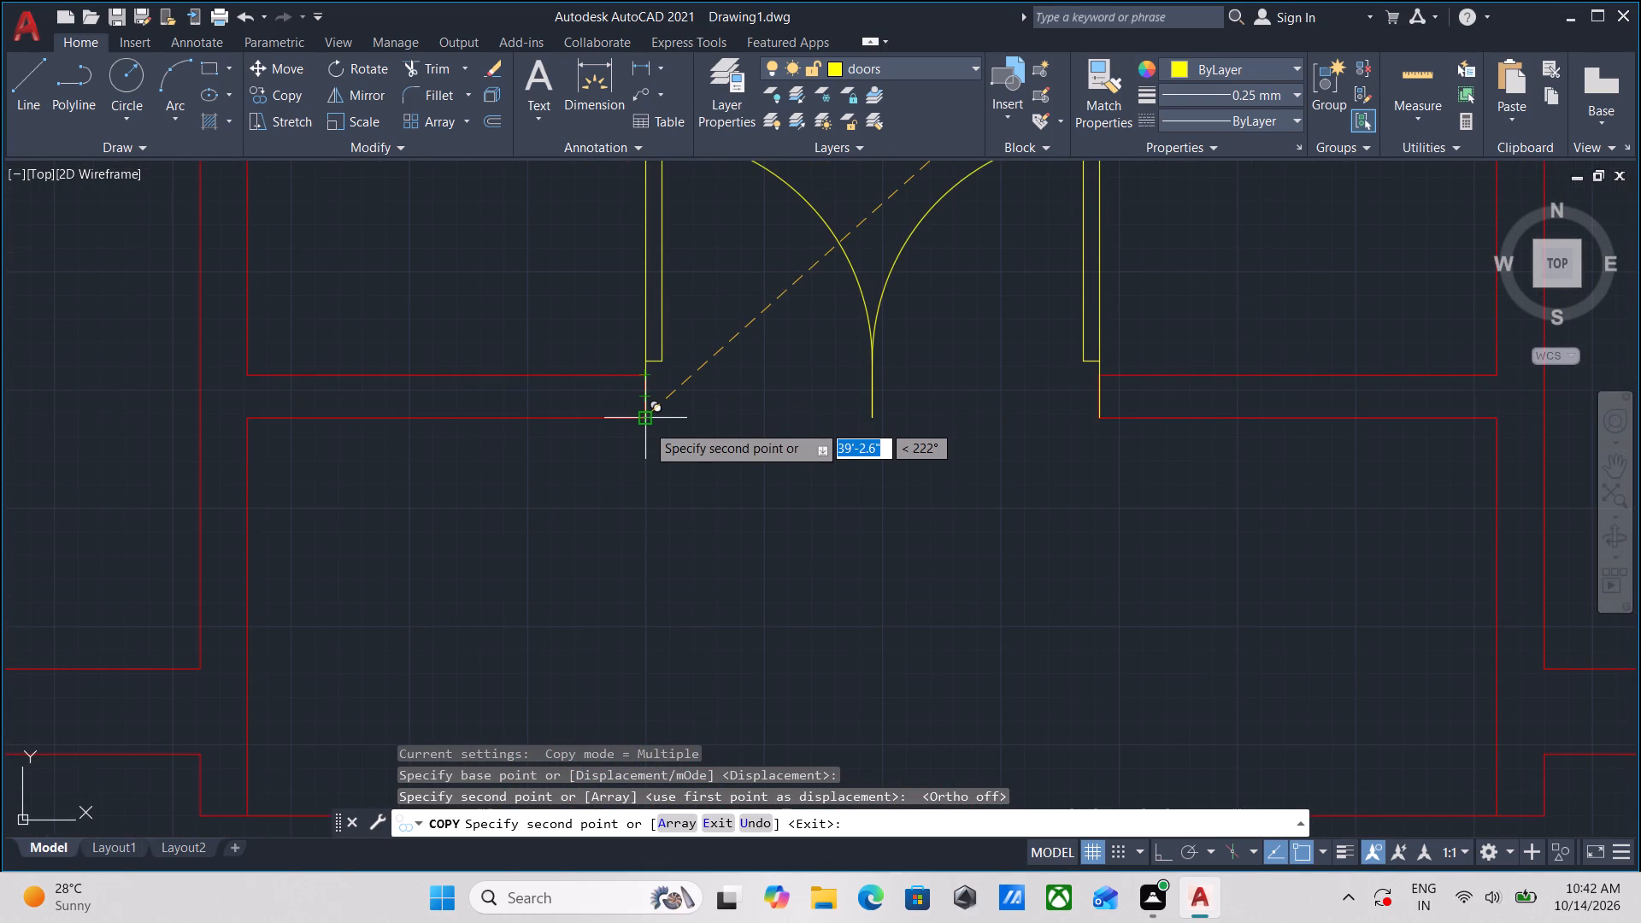
{"action": "left_click", "coordinate": [646, 424]}
{"action": "scroll", "coordinate": [754, 360], "scroll_direction": "down", "scroll_amount": 1}
{"action": "middle_click_drag", "start_coordinate": [753, 388], "coordinate": [735, 502]}
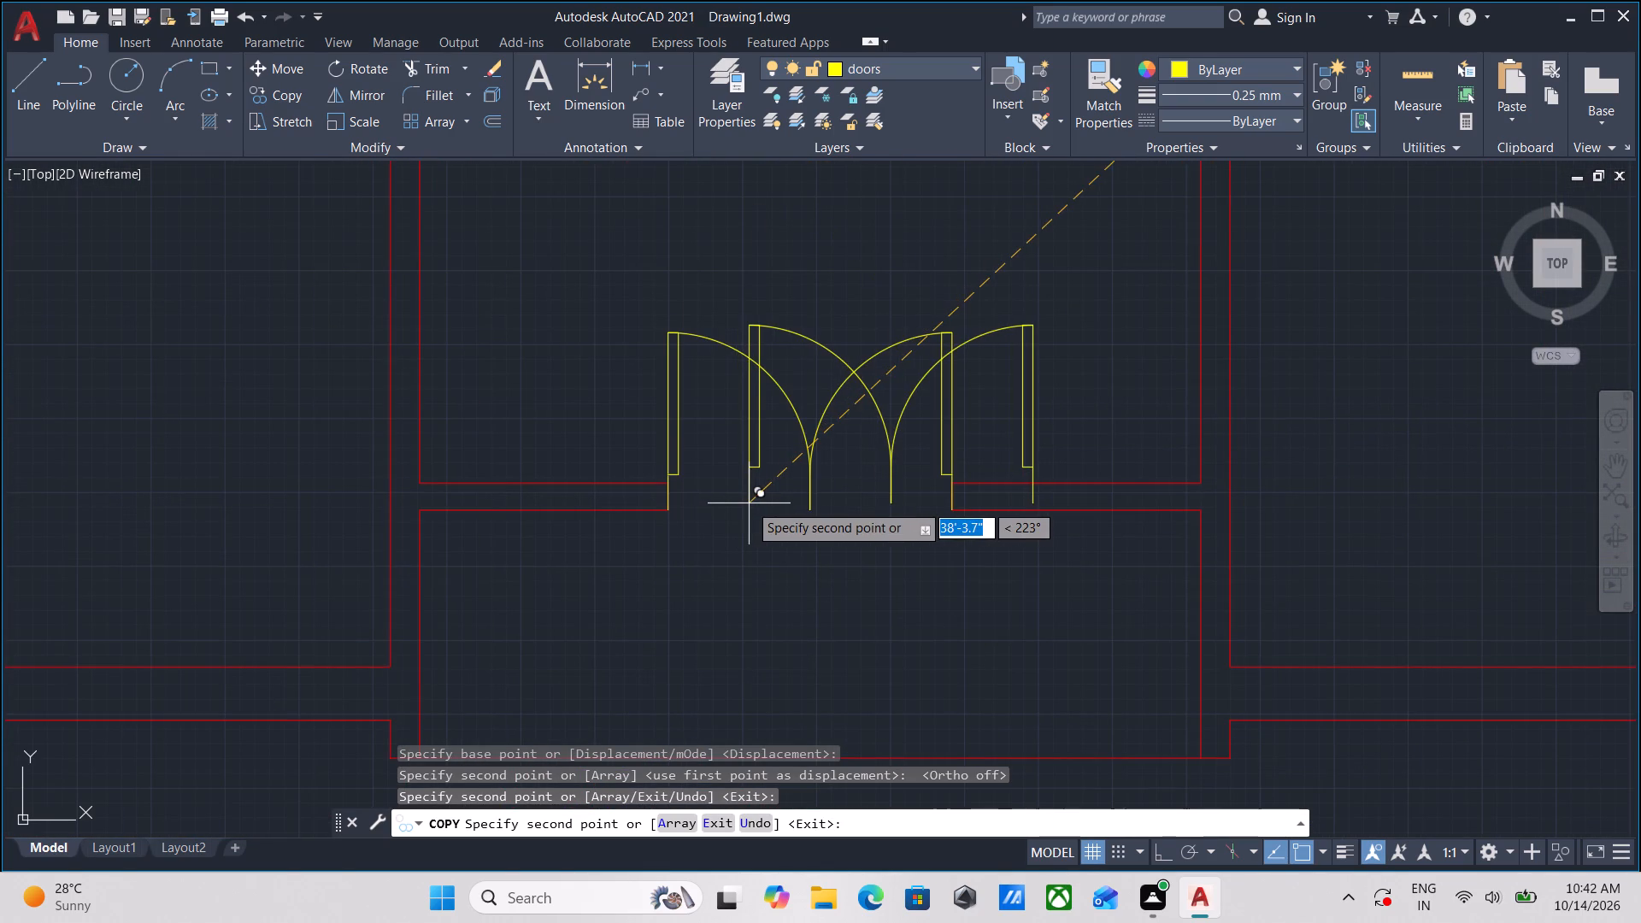
{"action": "key", "text": "Escape"}
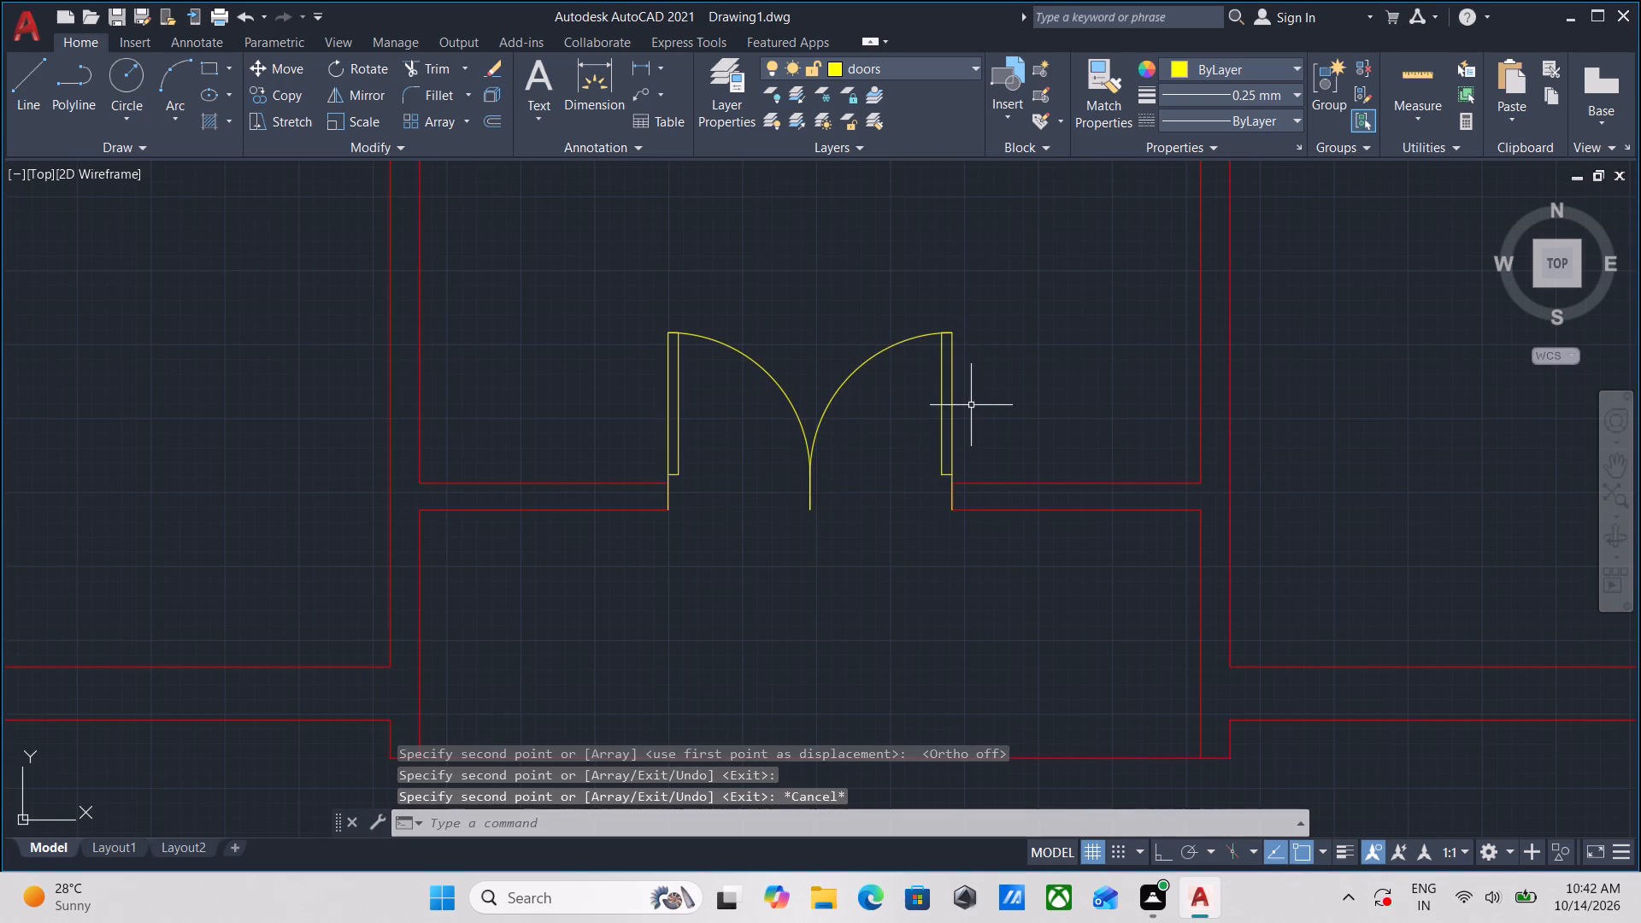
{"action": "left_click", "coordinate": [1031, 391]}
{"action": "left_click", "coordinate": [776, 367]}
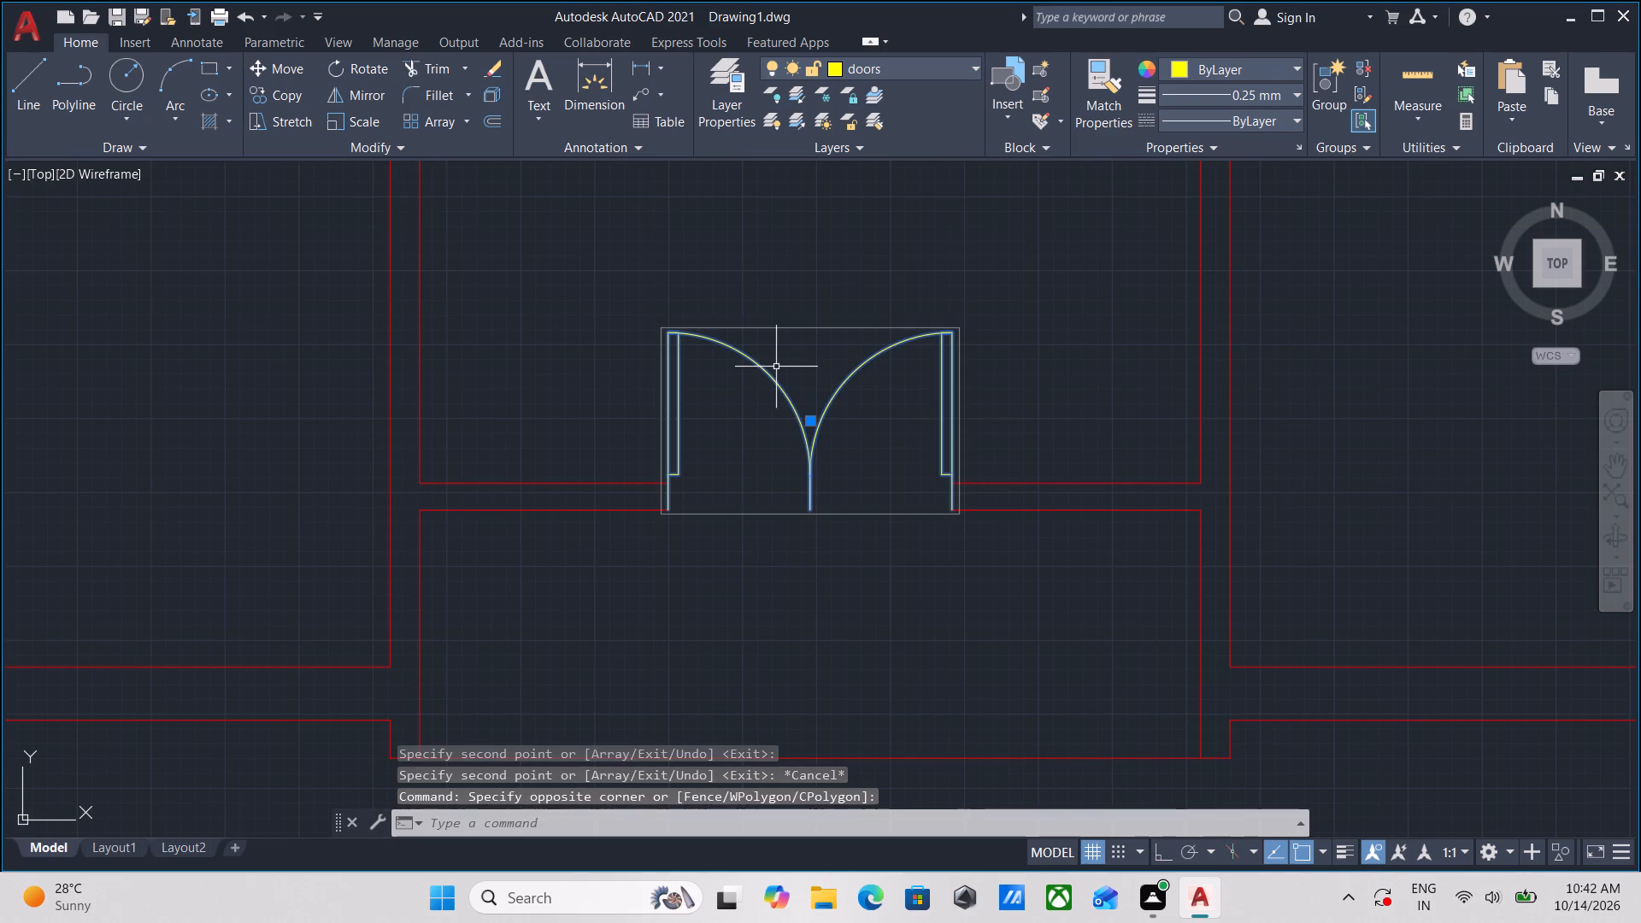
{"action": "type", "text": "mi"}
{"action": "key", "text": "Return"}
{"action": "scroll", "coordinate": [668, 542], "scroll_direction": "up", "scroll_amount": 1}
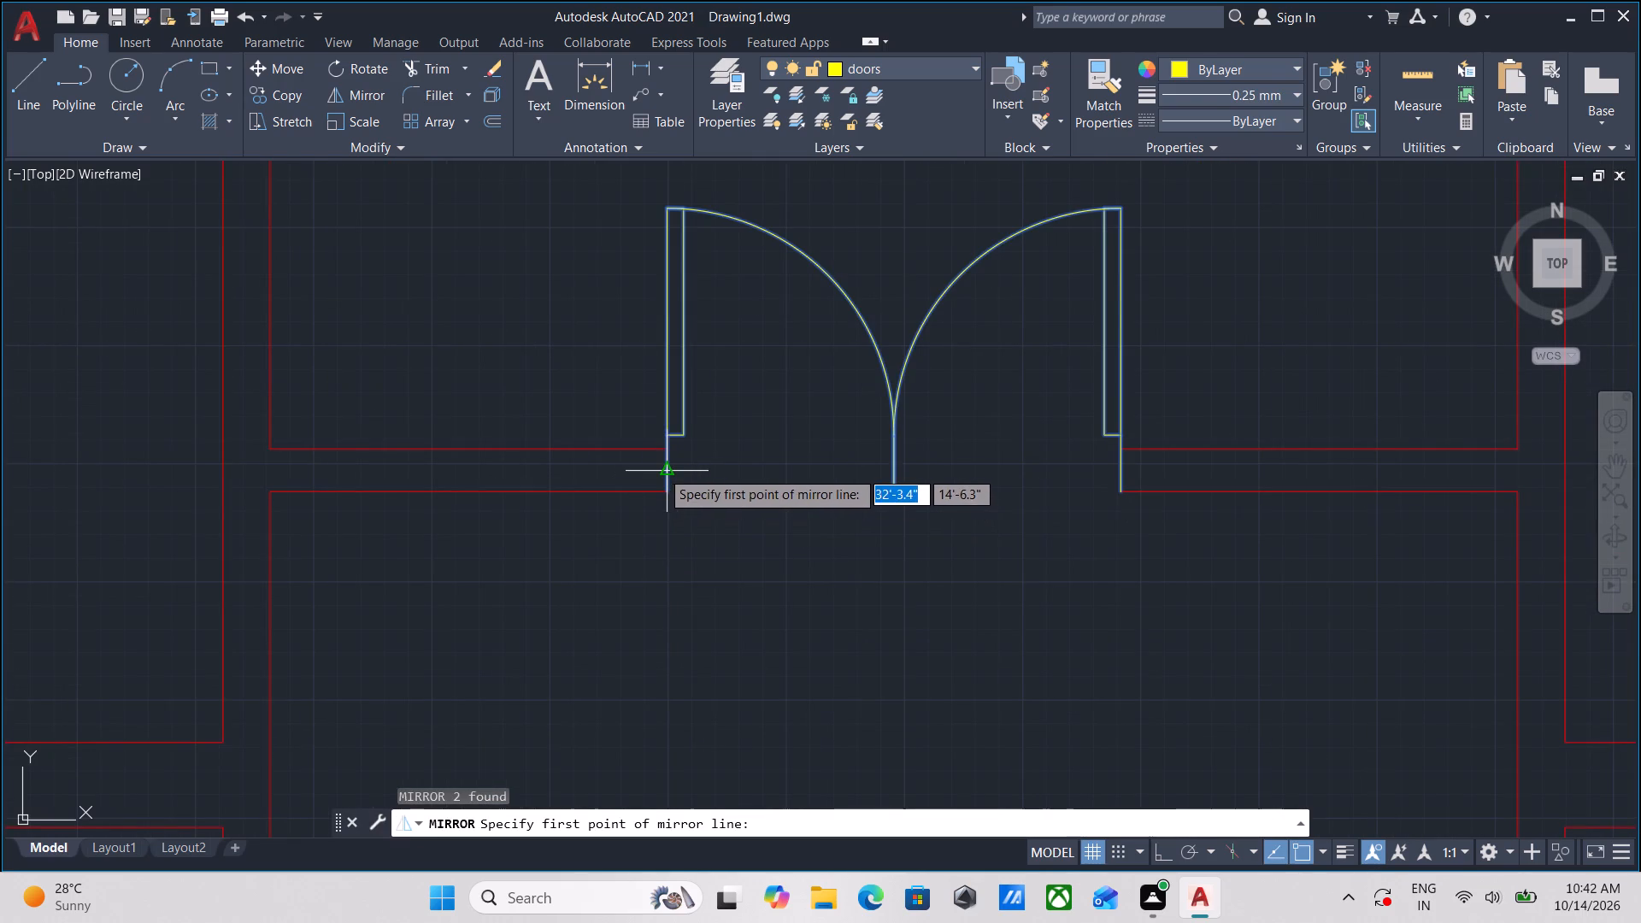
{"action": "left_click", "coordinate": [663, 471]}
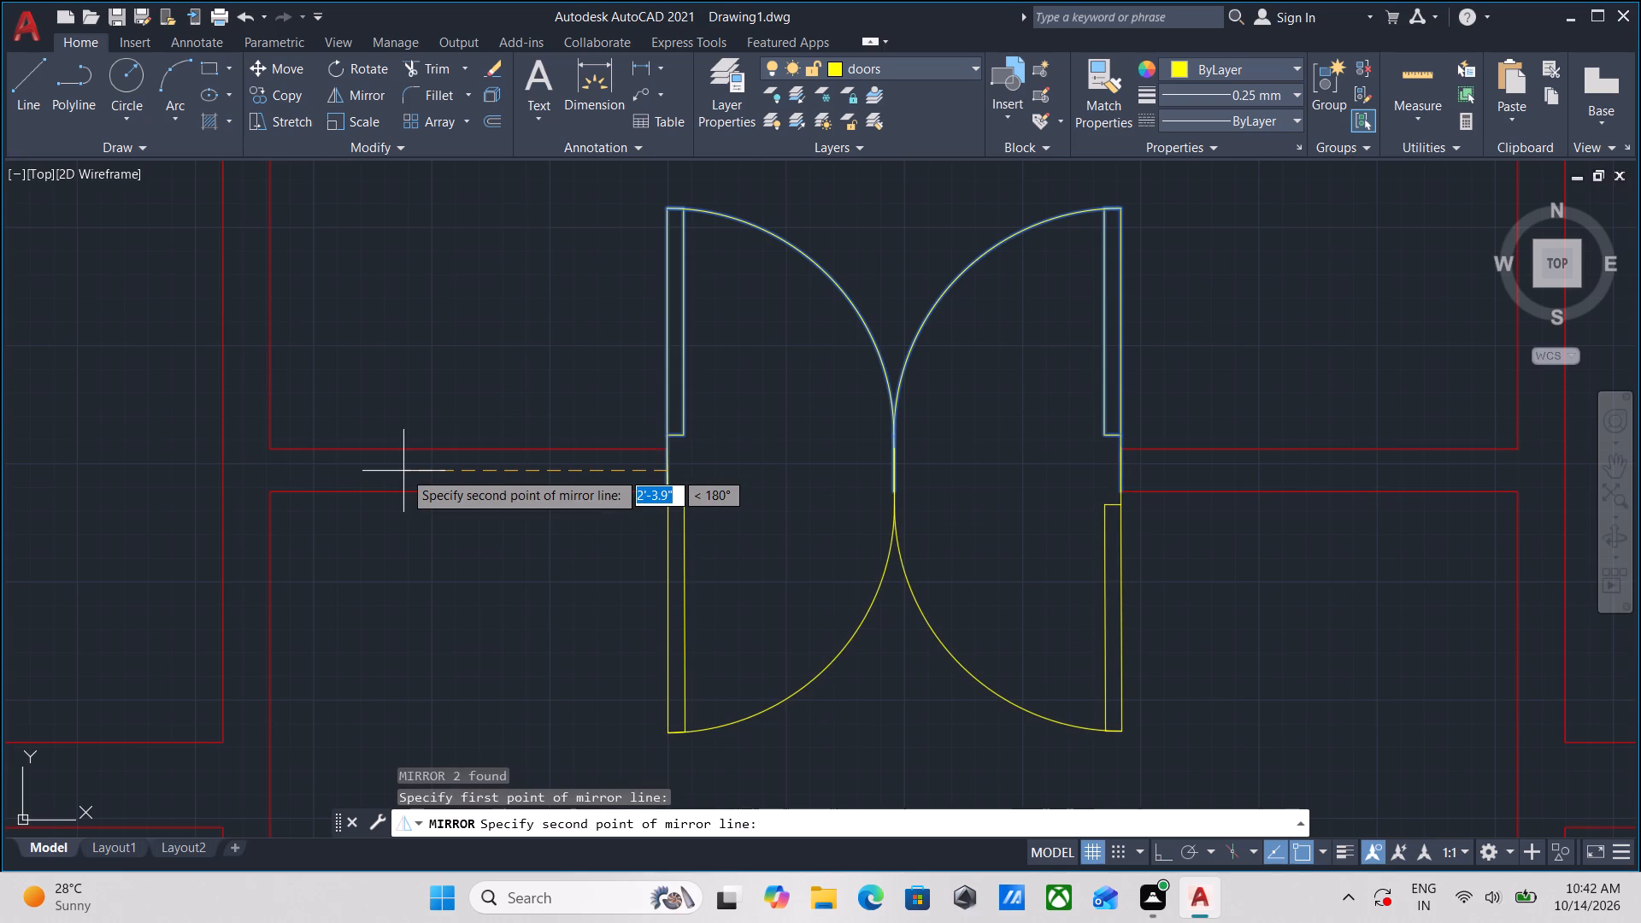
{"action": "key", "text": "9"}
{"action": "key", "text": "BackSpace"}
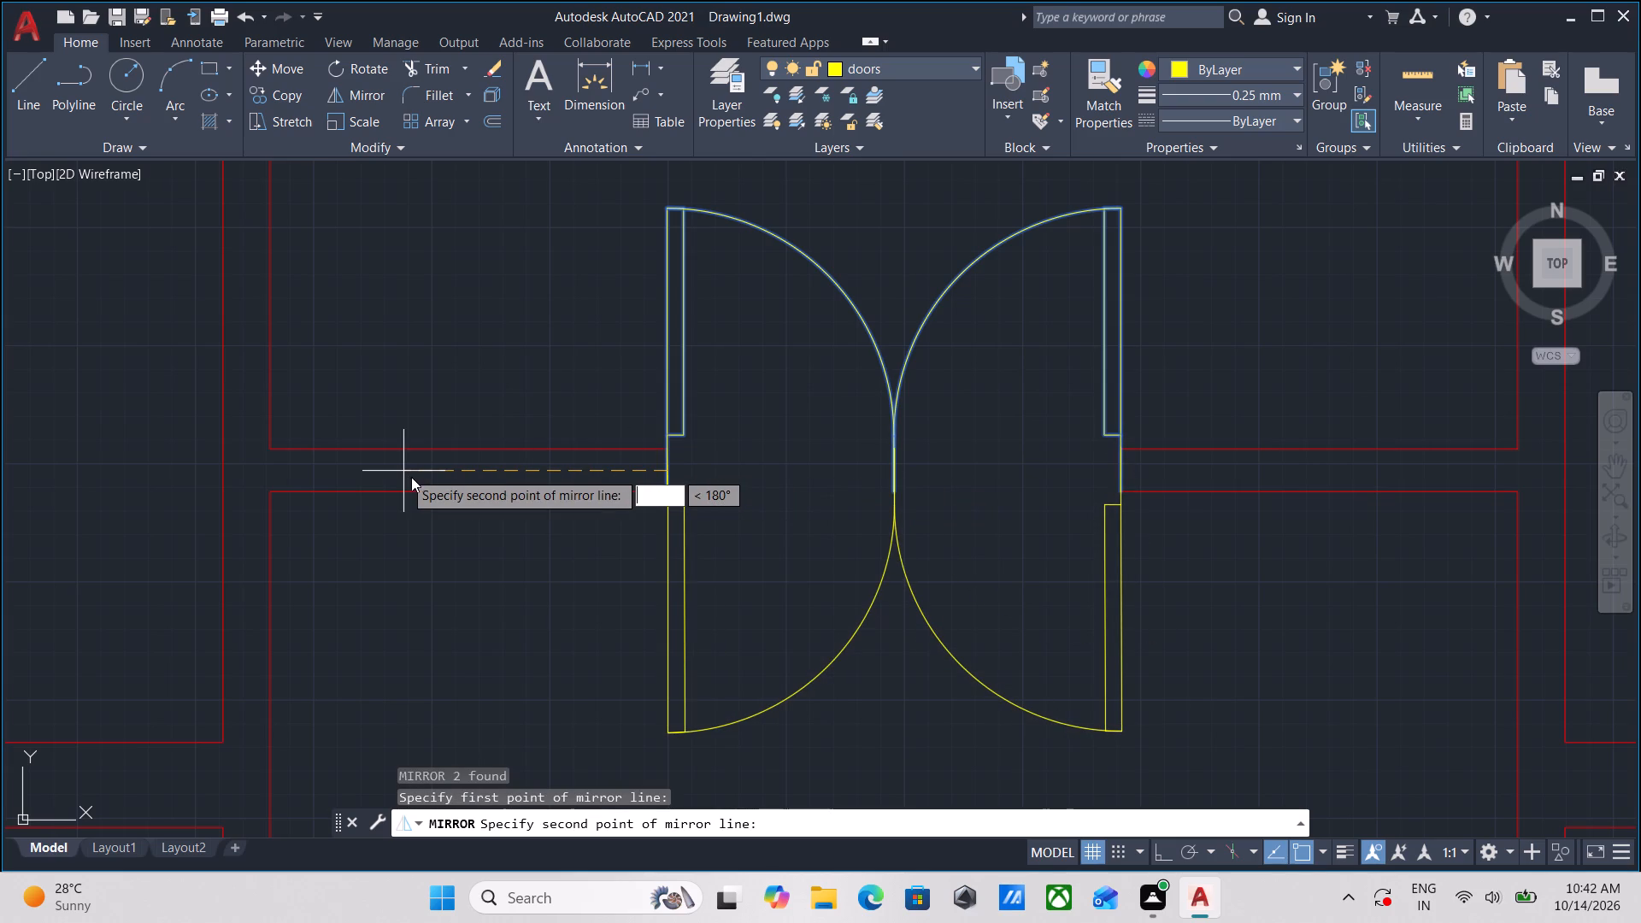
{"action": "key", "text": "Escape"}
Mirror the south balcony double door about a horizontal line through the midpoint of the wall opening's jamb, keeping the source.
{"action": "left_click_drag", "start_coordinate": [1010, 377], "coordinate": [893, 372]}
{"action": "left_click", "coordinate": [821, 363]}
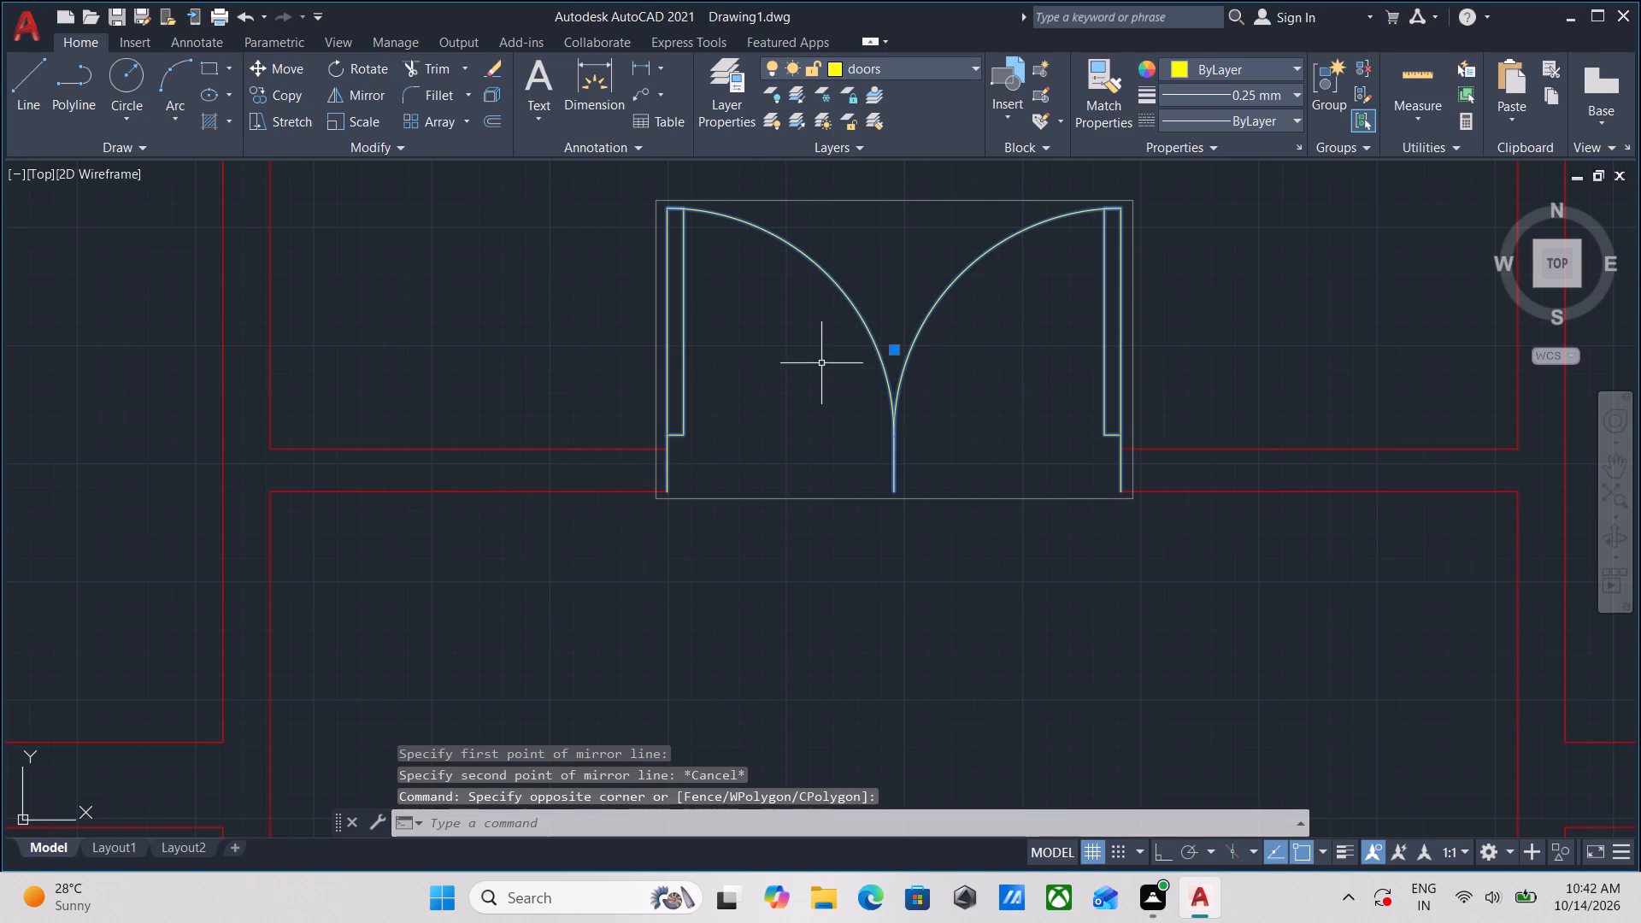
{"action": "scroll", "coordinate": [830, 306], "scroll_direction": "down", "scroll_amount": 1}
{"action": "middle_click_drag", "start_coordinate": [830, 306], "coordinate": [826, 333]}
{"action": "type", "text": "mi"}
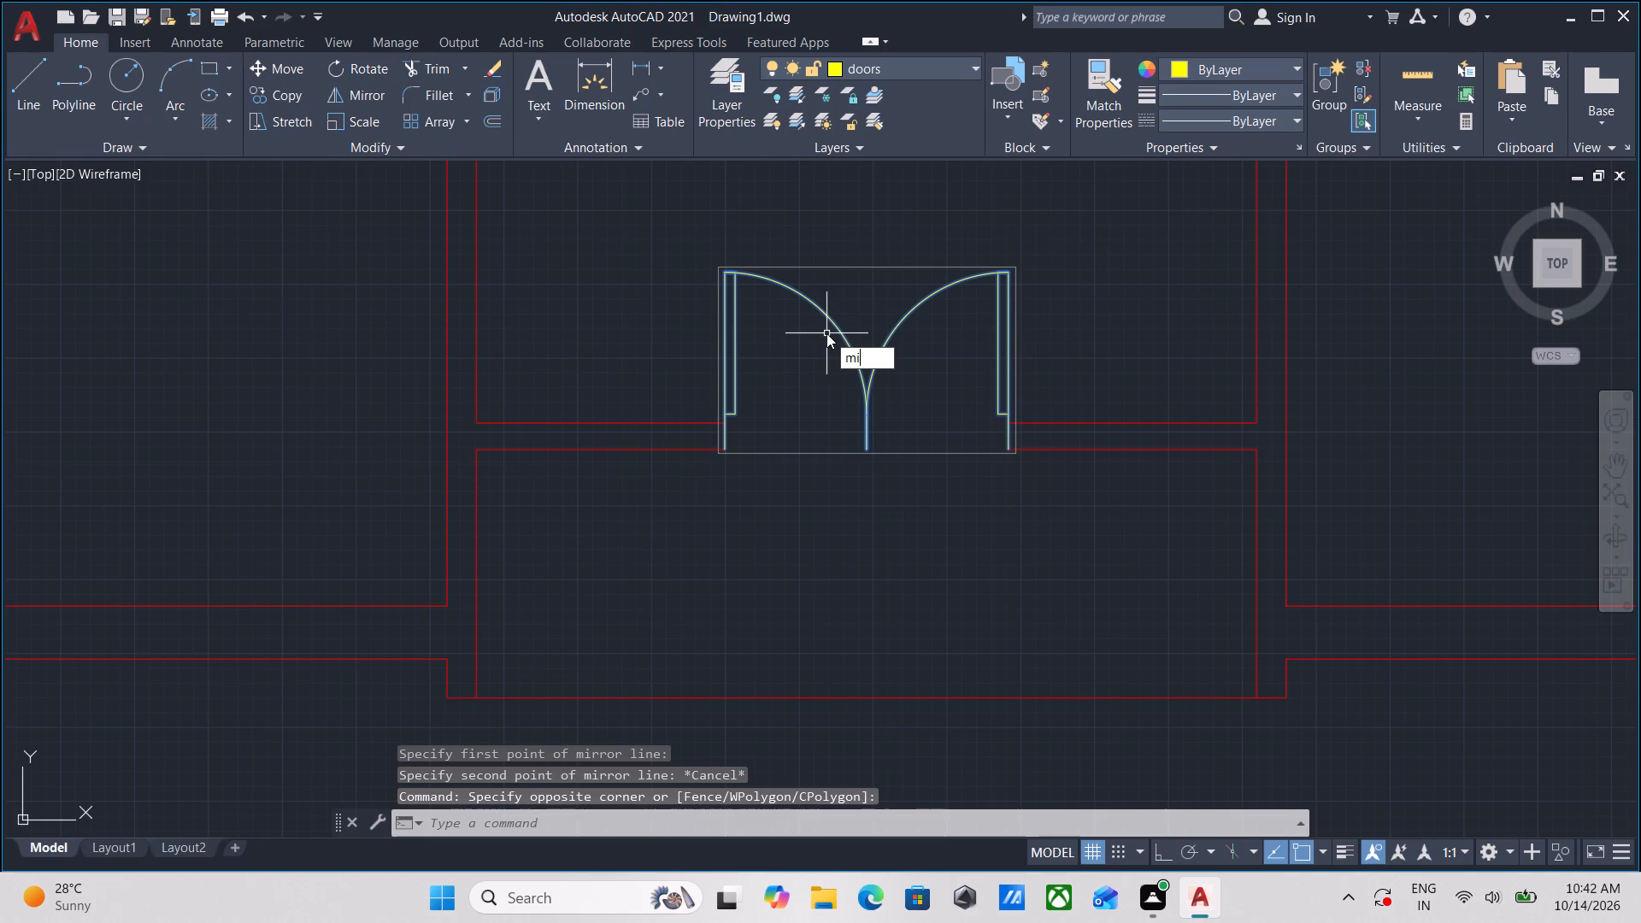
{"action": "key", "text": "Return"}
{"action": "scroll", "coordinate": [769, 451], "scroll_direction": "up", "scroll_amount": 3}
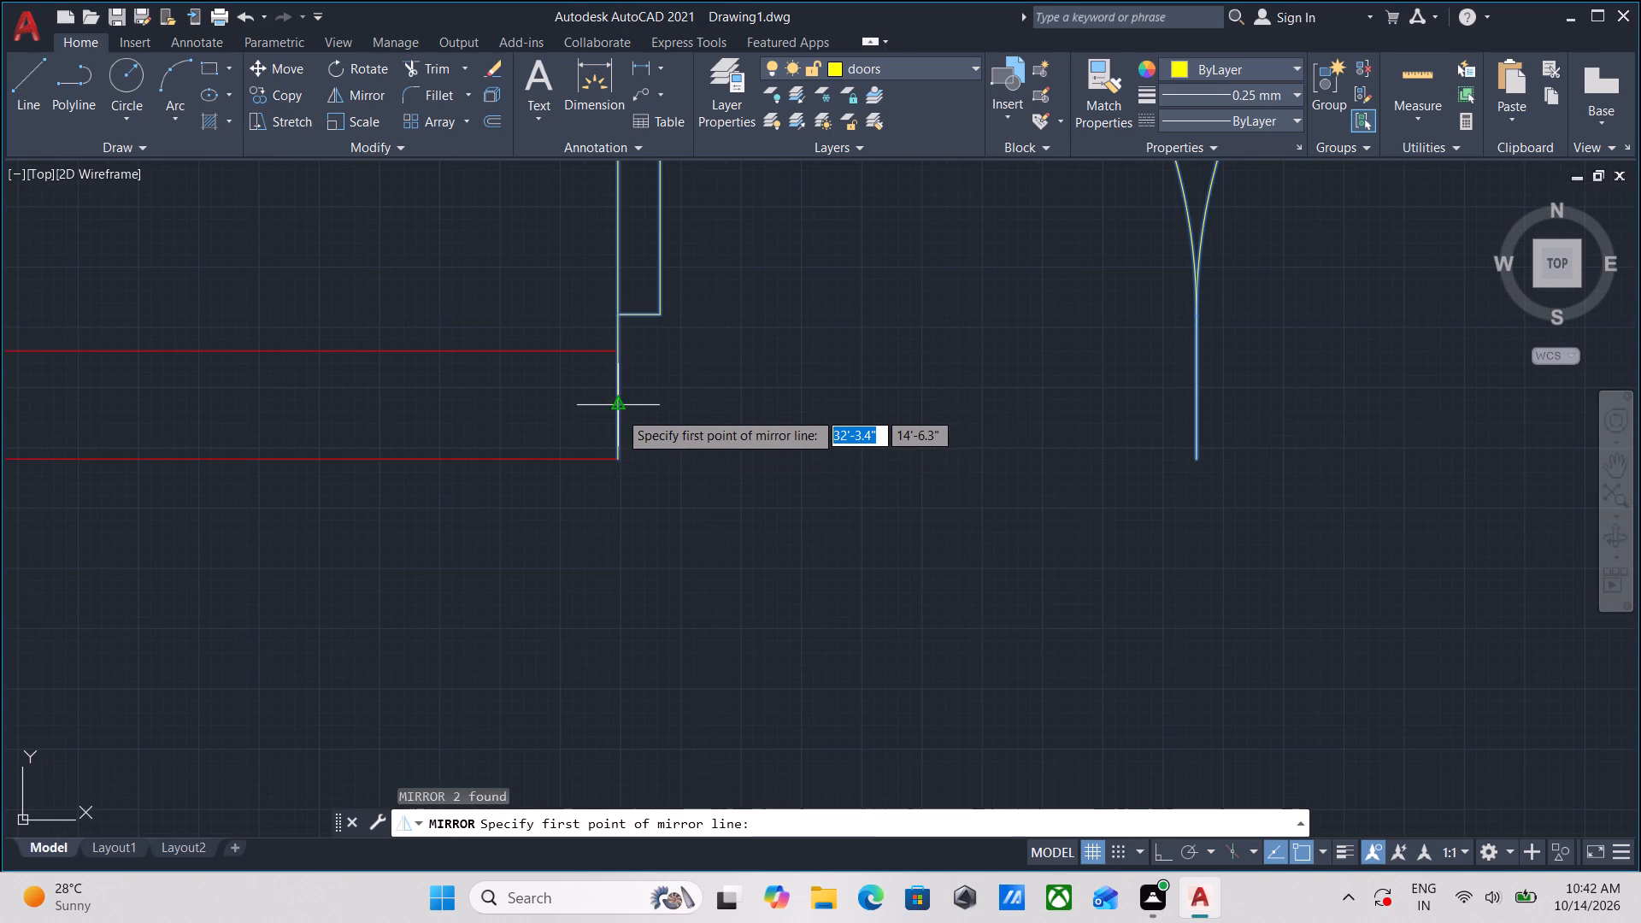
{"action": "left_click", "coordinate": [619, 411]}
{"action": "key", "text": "F8"}
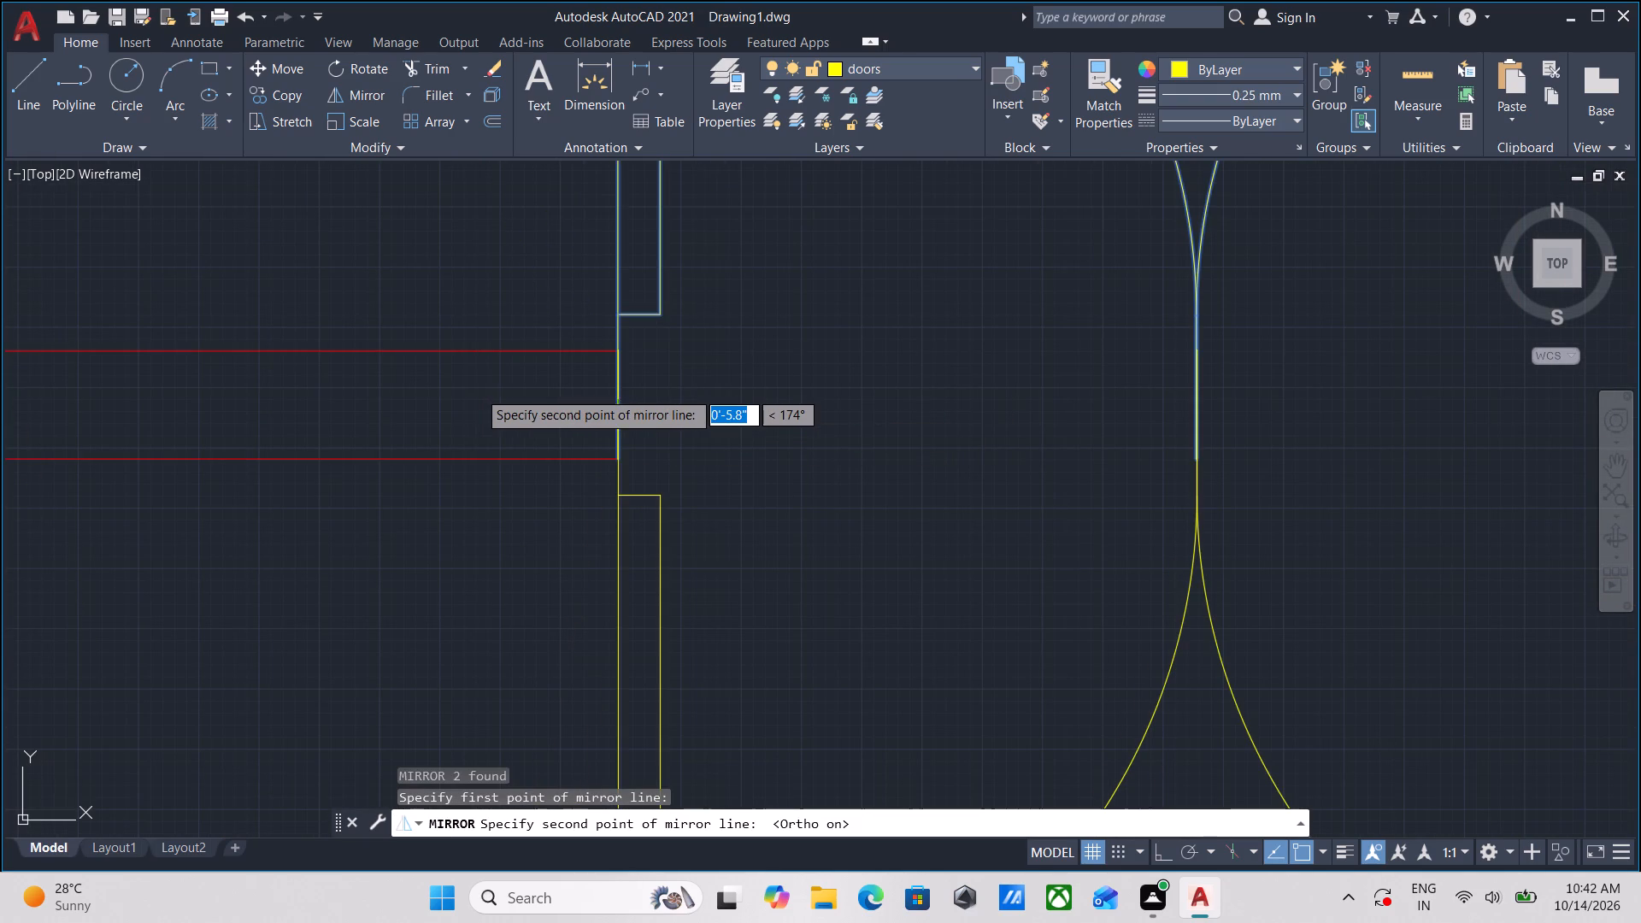
{"action": "left_click", "coordinate": [338, 401]}
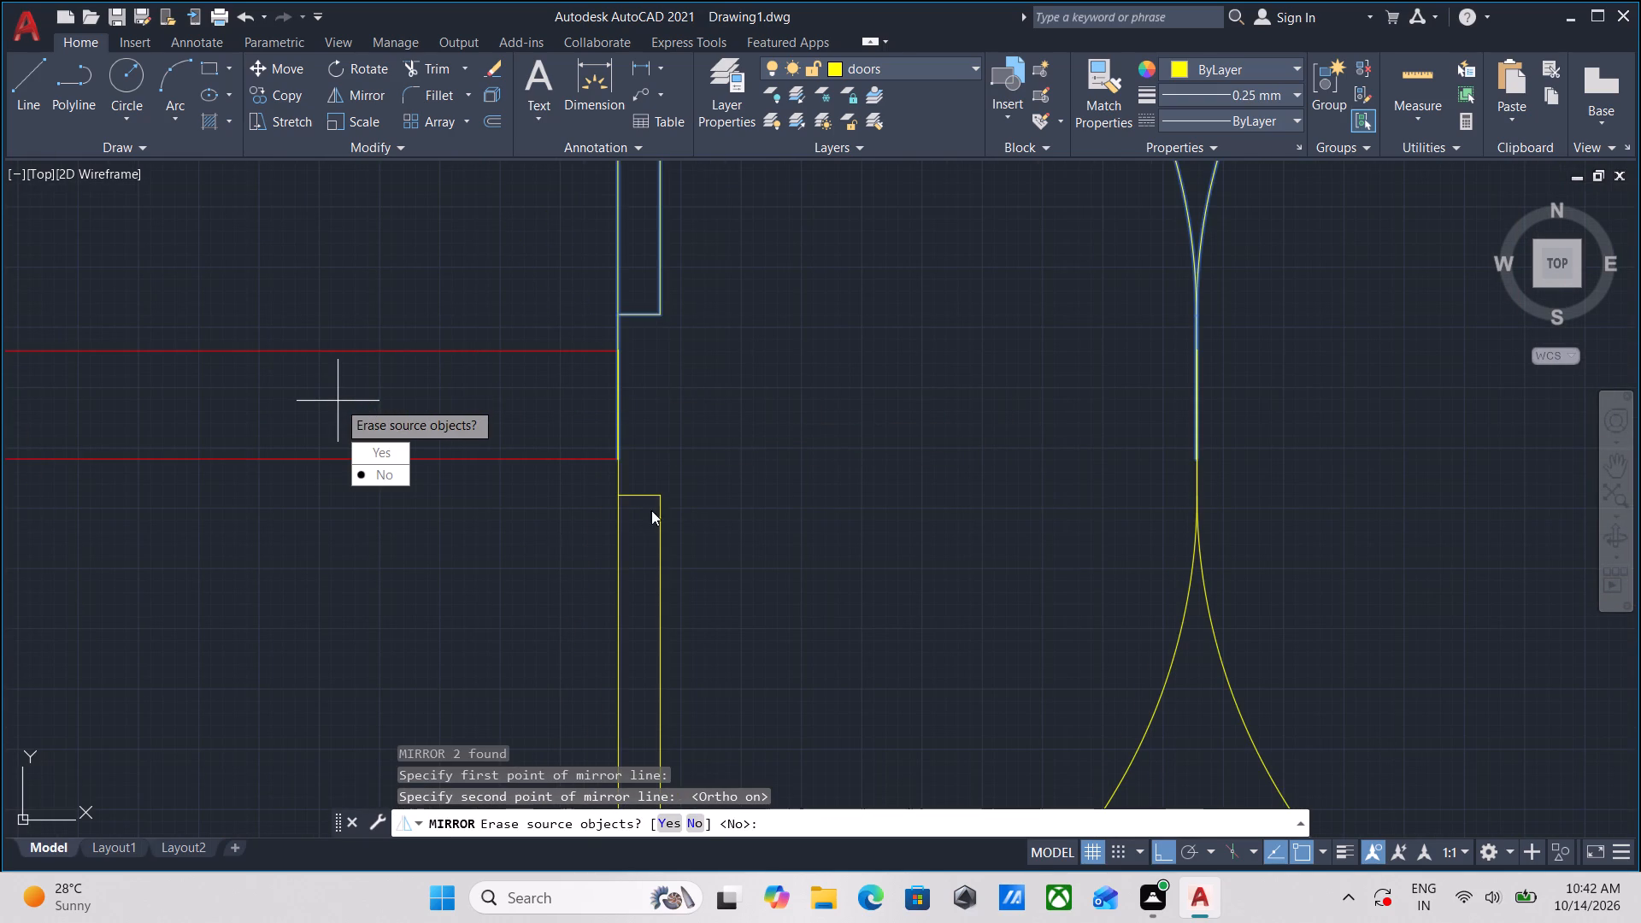
{"action": "left_click_drag", "start_coordinate": [389, 466], "coordinate": [338, 401]}
Erase the original double door swinging north into the hall at the south balcony opening.
{"action": "scroll", "coordinate": [909, 408], "scroll_direction": "down", "scroll_amount": 3}
{"action": "middle_click_drag", "start_coordinate": [985, 394], "coordinate": [921, 442]}
{"action": "left_click_drag", "start_coordinate": [1165, 264], "coordinate": [1120, 275]}
{"action": "left_click", "coordinate": [931, 294]}
{"action": "right_click", "coordinate": [931, 294]}
{"action": "left_click", "coordinate": [999, 426]}
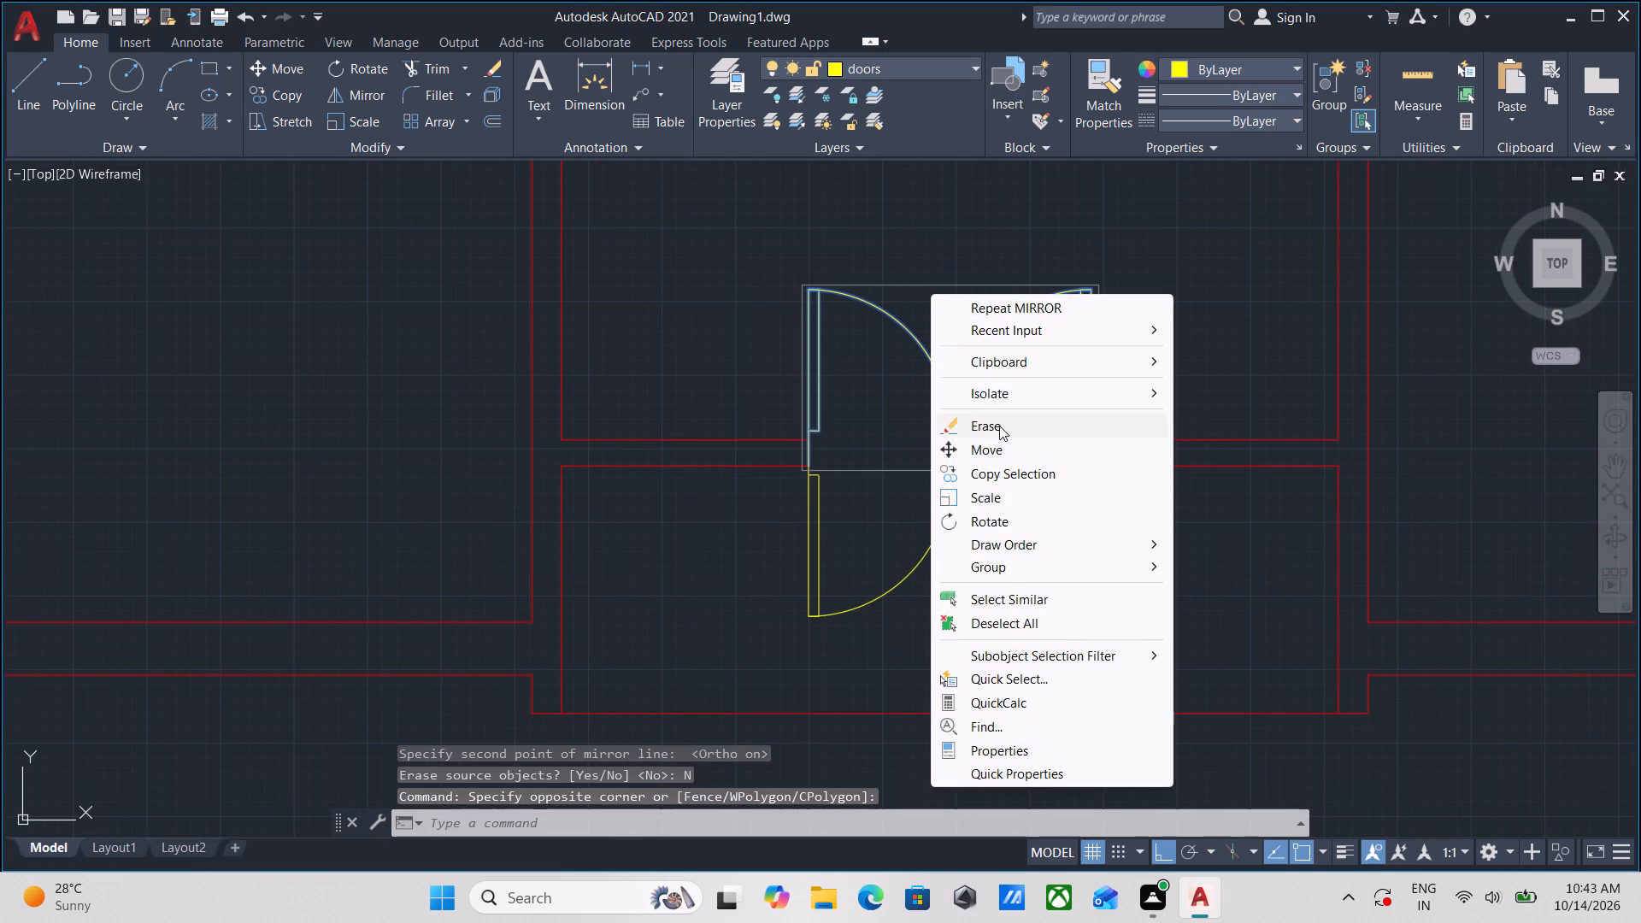
Look over the placed doors and the remaining wall openings across both apartments.
{"action": "scroll", "coordinate": [1028, 353], "scroll_direction": "down", "scroll_amount": 2}
{"action": "middle_click_drag", "start_coordinate": [1028, 353], "coordinate": [938, 467]}
{"action": "middle_click_drag", "start_coordinate": [1012, 367], "coordinate": [940, 473]}
{"action": "scroll", "coordinate": [929, 373], "scroll_direction": "down", "scroll_amount": 1}
{"action": "middle_click_drag", "start_coordinate": [929, 373], "coordinate": [911, 493]}
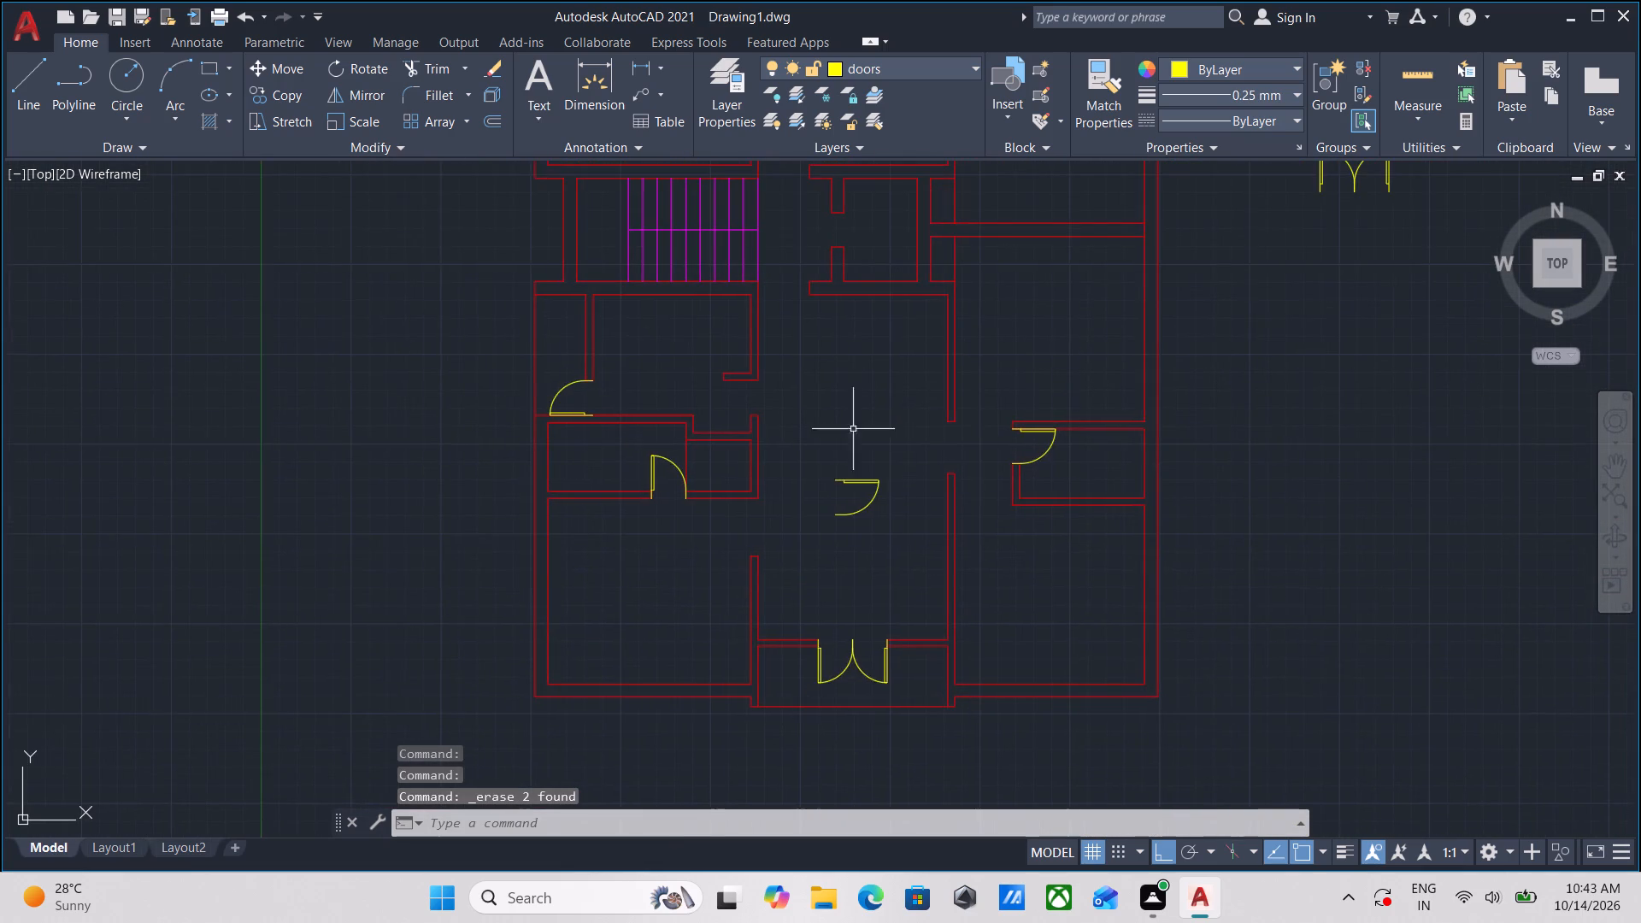
{"action": "middle_click_drag", "start_coordinate": [825, 358], "coordinate": [821, 482]}
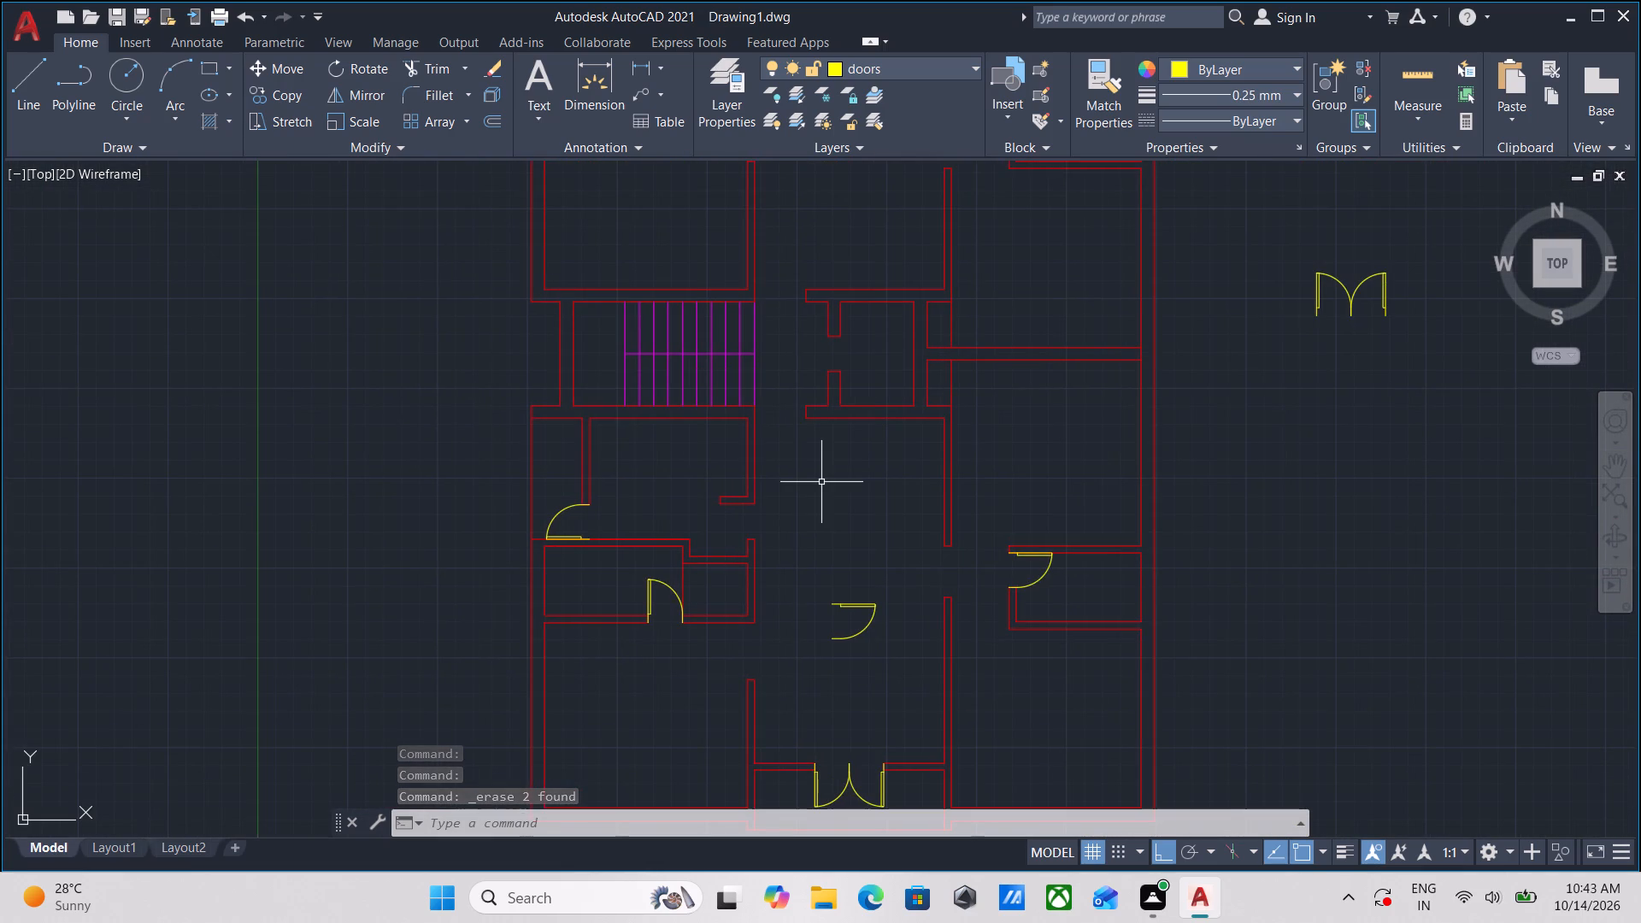
{"action": "scroll", "coordinate": [732, 390], "scroll_direction": "up", "scroll_amount": 1}
{"action": "scroll", "coordinate": [827, 342], "scroll_direction": "down", "scroll_amount": 1}
{"action": "middle_click_drag", "start_coordinate": [827, 342], "coordinate": [781, 377]}
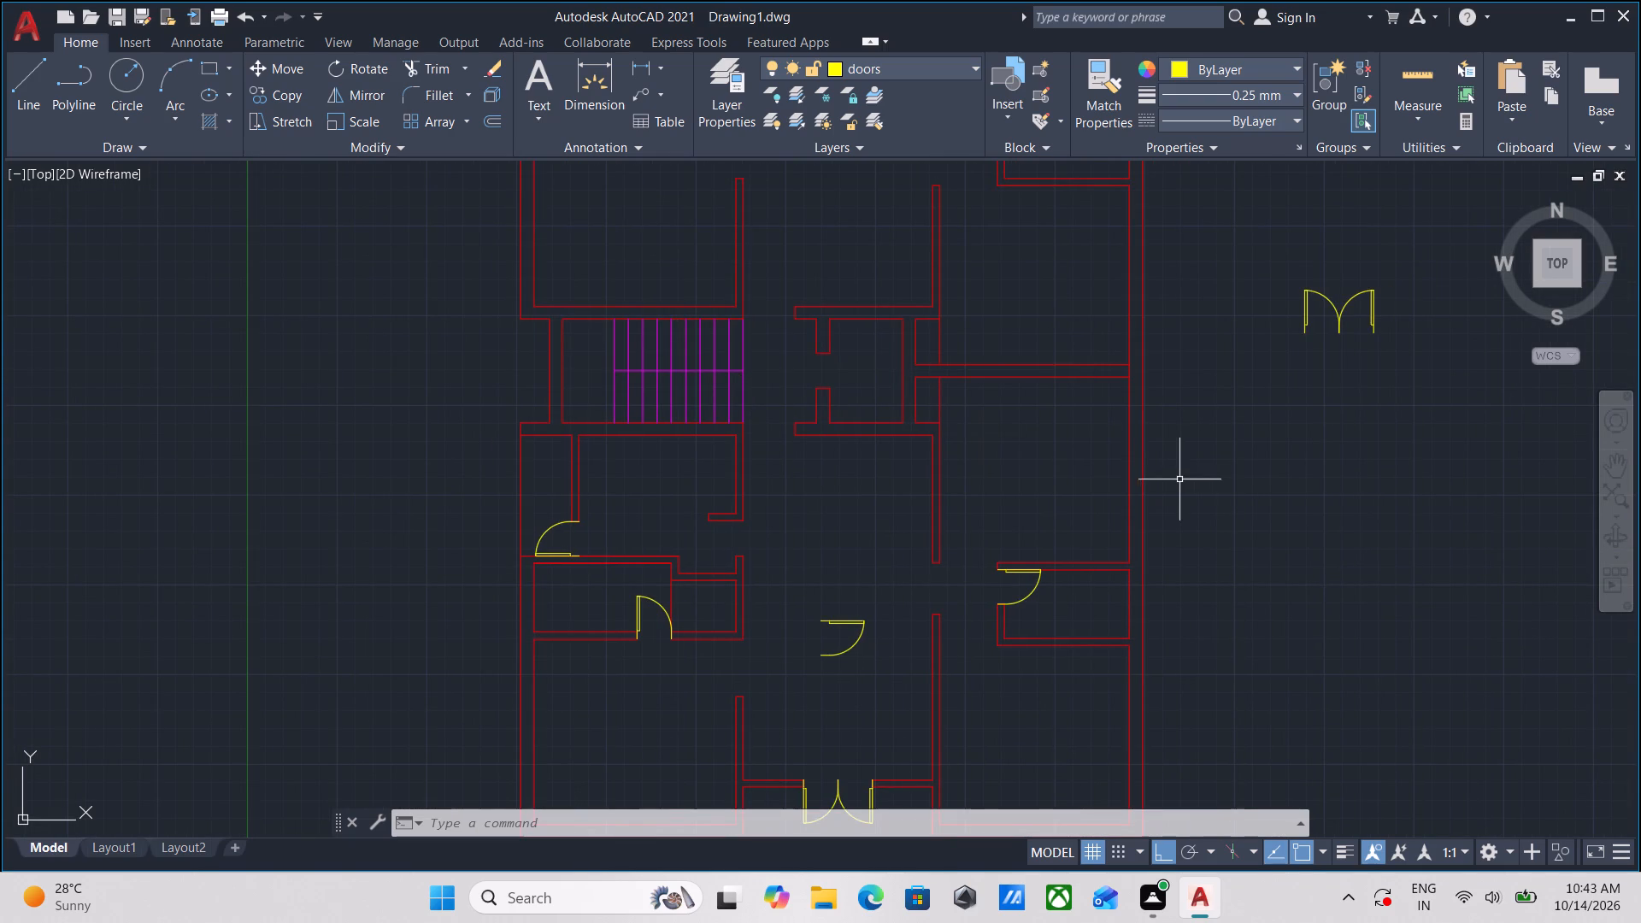
{"action": "middle_click_drag", "start_coordinate": [1184, 475], "coordinate": [1184, 323]}
{"action": "scroll", "coordinate": [1009, 482], "scroll_direction": "up", "scroll_amount": 2}
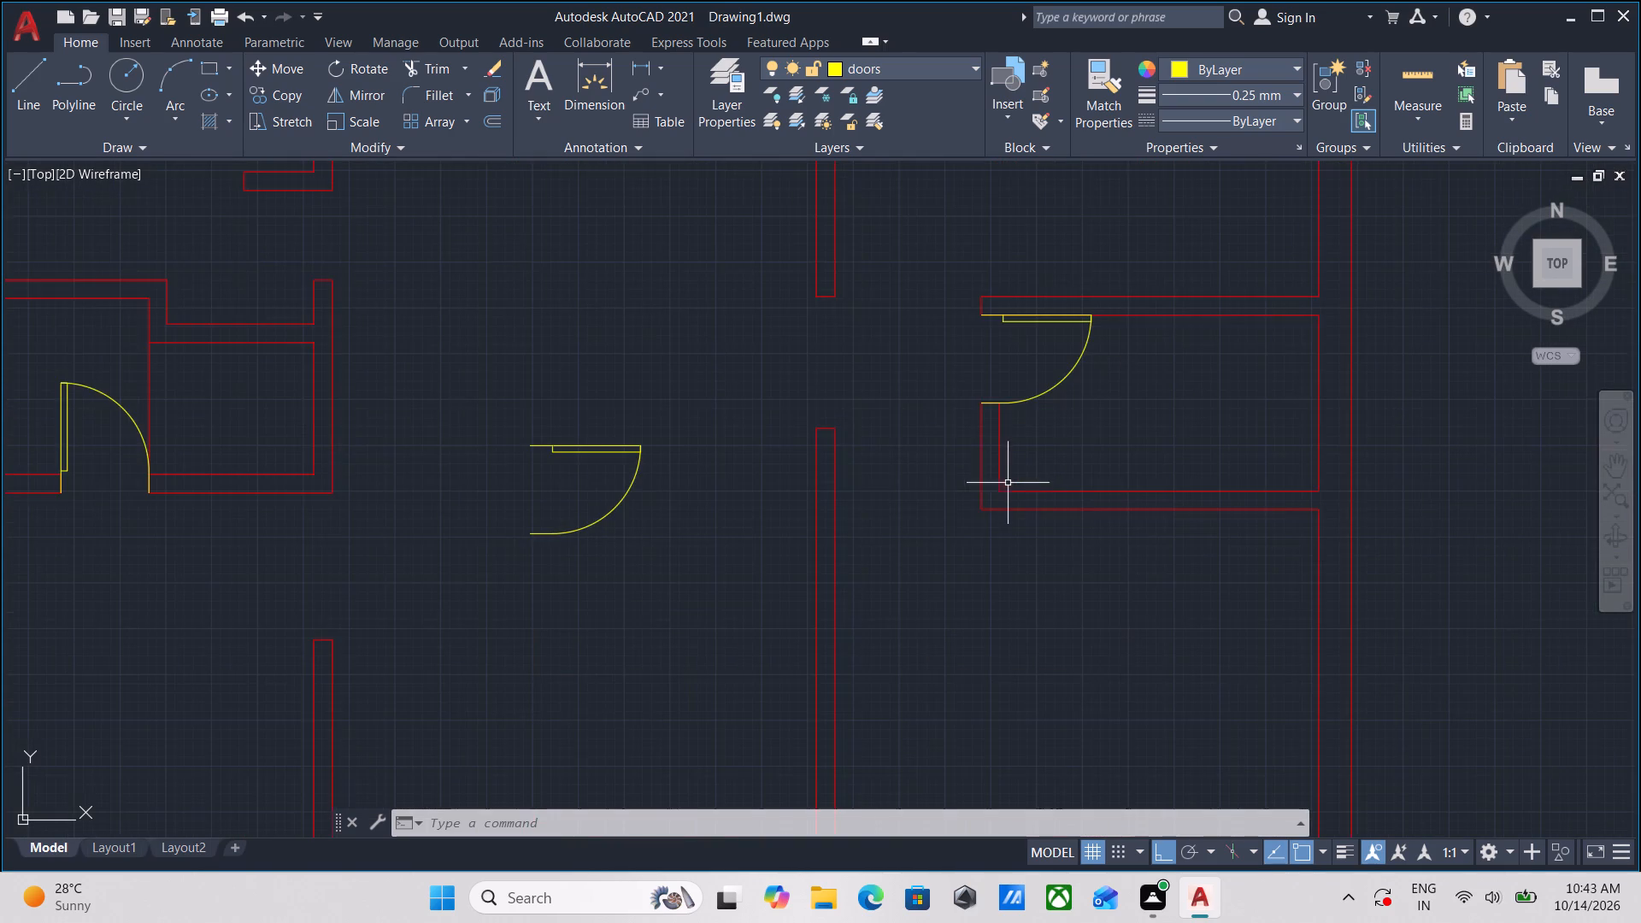
{"action": "middle_click_drag", "start_coordinate": [885, 474], "coordinate": [898, 583]}
{"action": "middle_click_drag", "start_coordinate": [904, 400], "coordinate": [858, 479]}
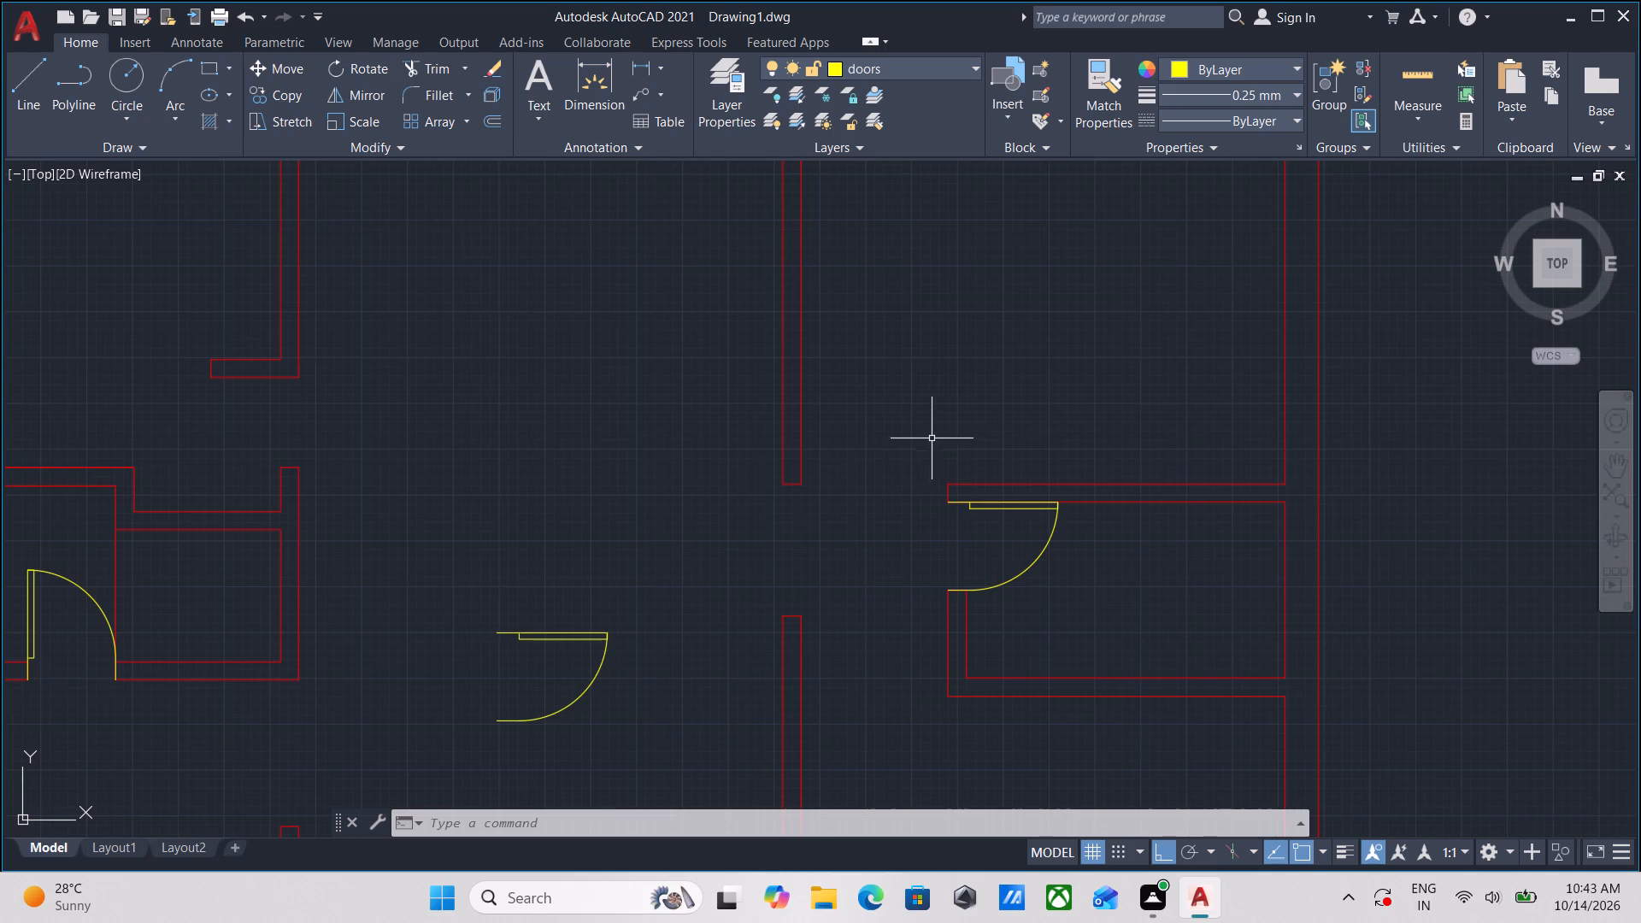
{"action": "scroll", "coordinate": [995, 417], "scroll_direction": "down", "scroll_amount": 2}
{"action": "middle_click_drag", "start_coordinate": [1077, 415], "coordinate": [782, 414]}
{"action": "scroll", "coordinate": [1026, 391], "scroll_direction": "down", "scroll_amount": 1}
{"action": "middle_click_drag", "start_coordinate": [1026, 391], "coordinate": [995, 445]}
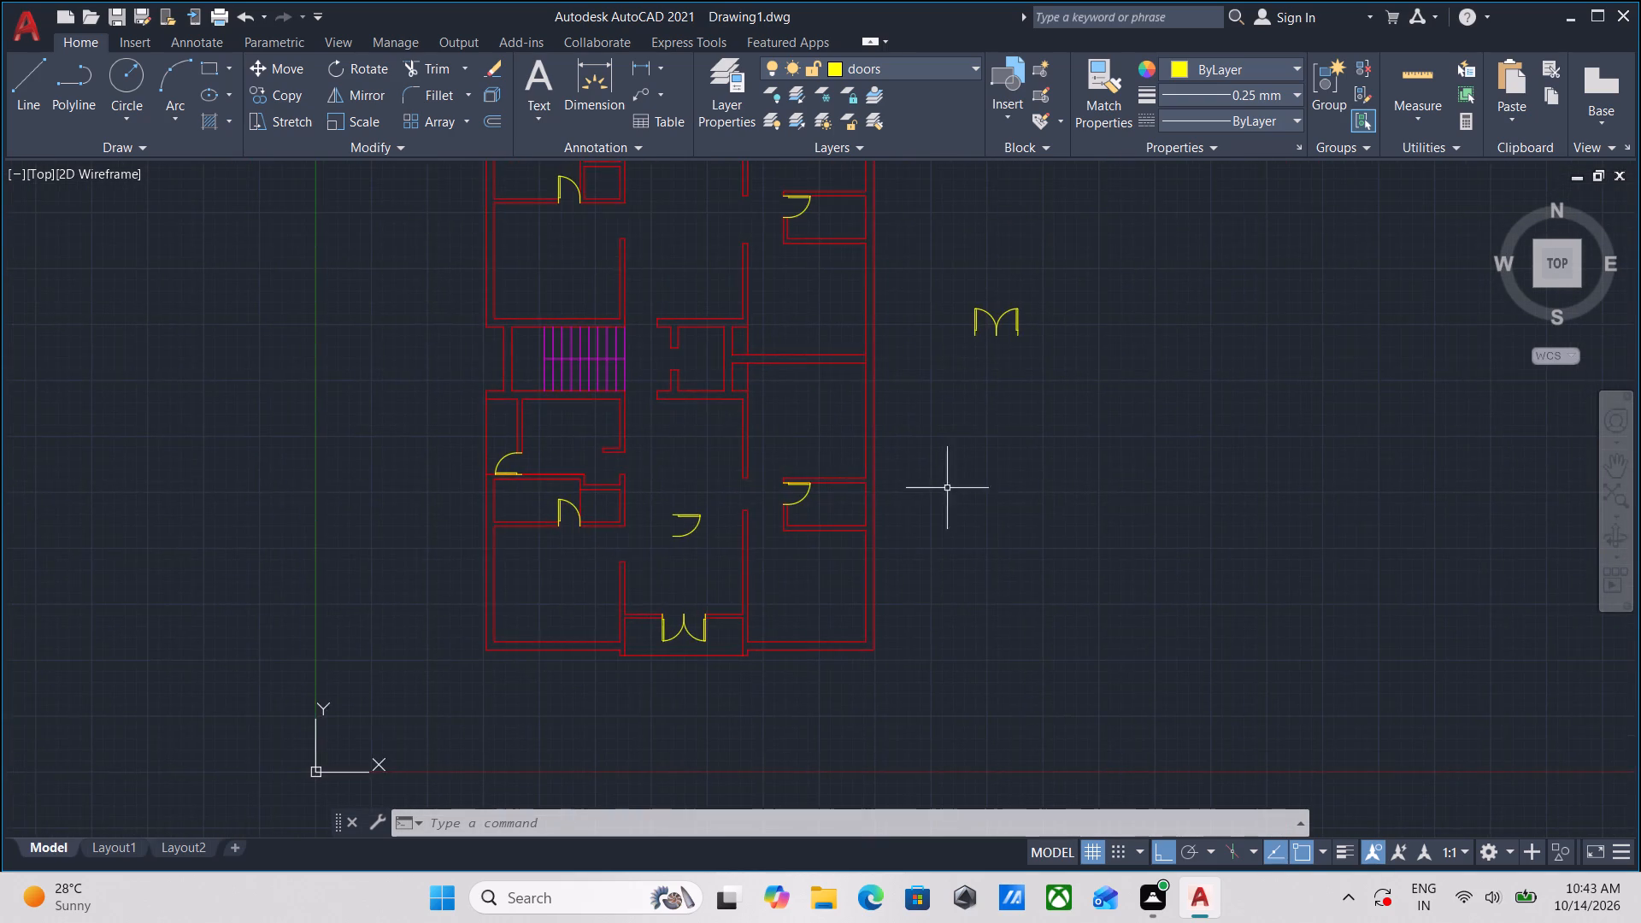
Erase the loose single door standing in the middle of the south apartment's hall.
{"action": "scroll", "coordinate": [679, 550], "scroll_direction": "up", "scroll_amount": 2}
{"action": "left_click", "coordinate": [768, 538]}
{"action": "left_click", "coordinate": [694, 404]}
{"action": "middle_click_drag", "start_coordinate": [697, 407], "coordinate": [709, 620]}
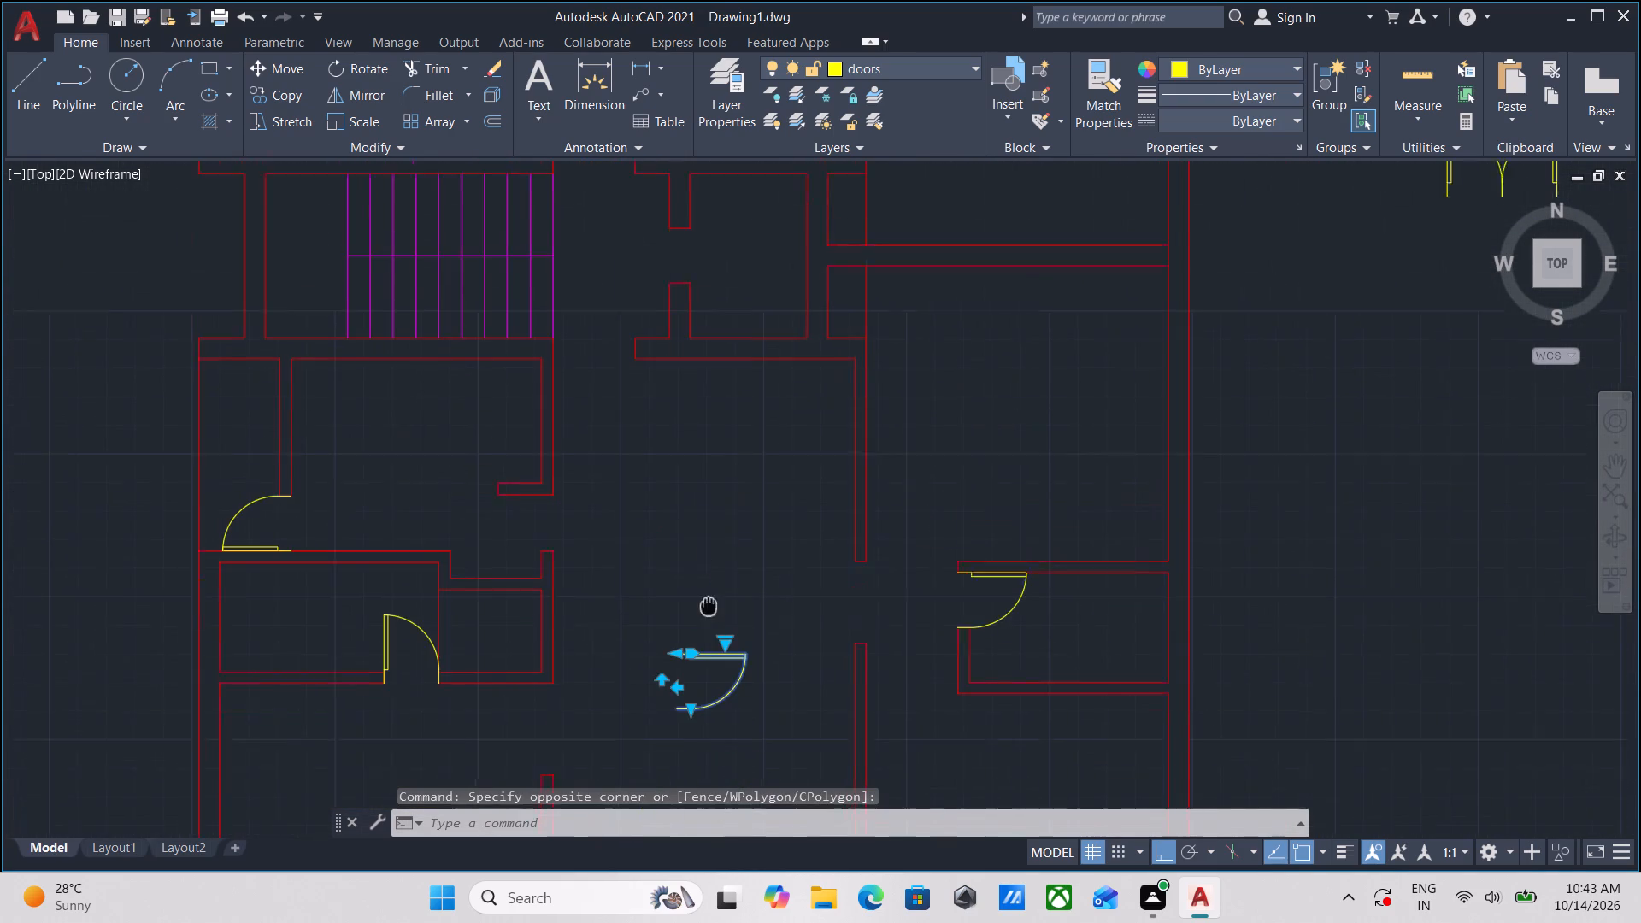
{"action": "middle_click_drag", "start_coordinate": [709, 620], "coordinate": [709, 627]}
{"action": "scroll", "coordinate": [728, 523], "scroll_direction": "down", "scroll_amount": 1}
{"action": "middle_click_drag", "start_coordinate": [728, 539], "coordinate": [728, 664]}
{"action": "middle_click_drag", "start_coordinate": [750, 370], "coordinate": [738, 539]}
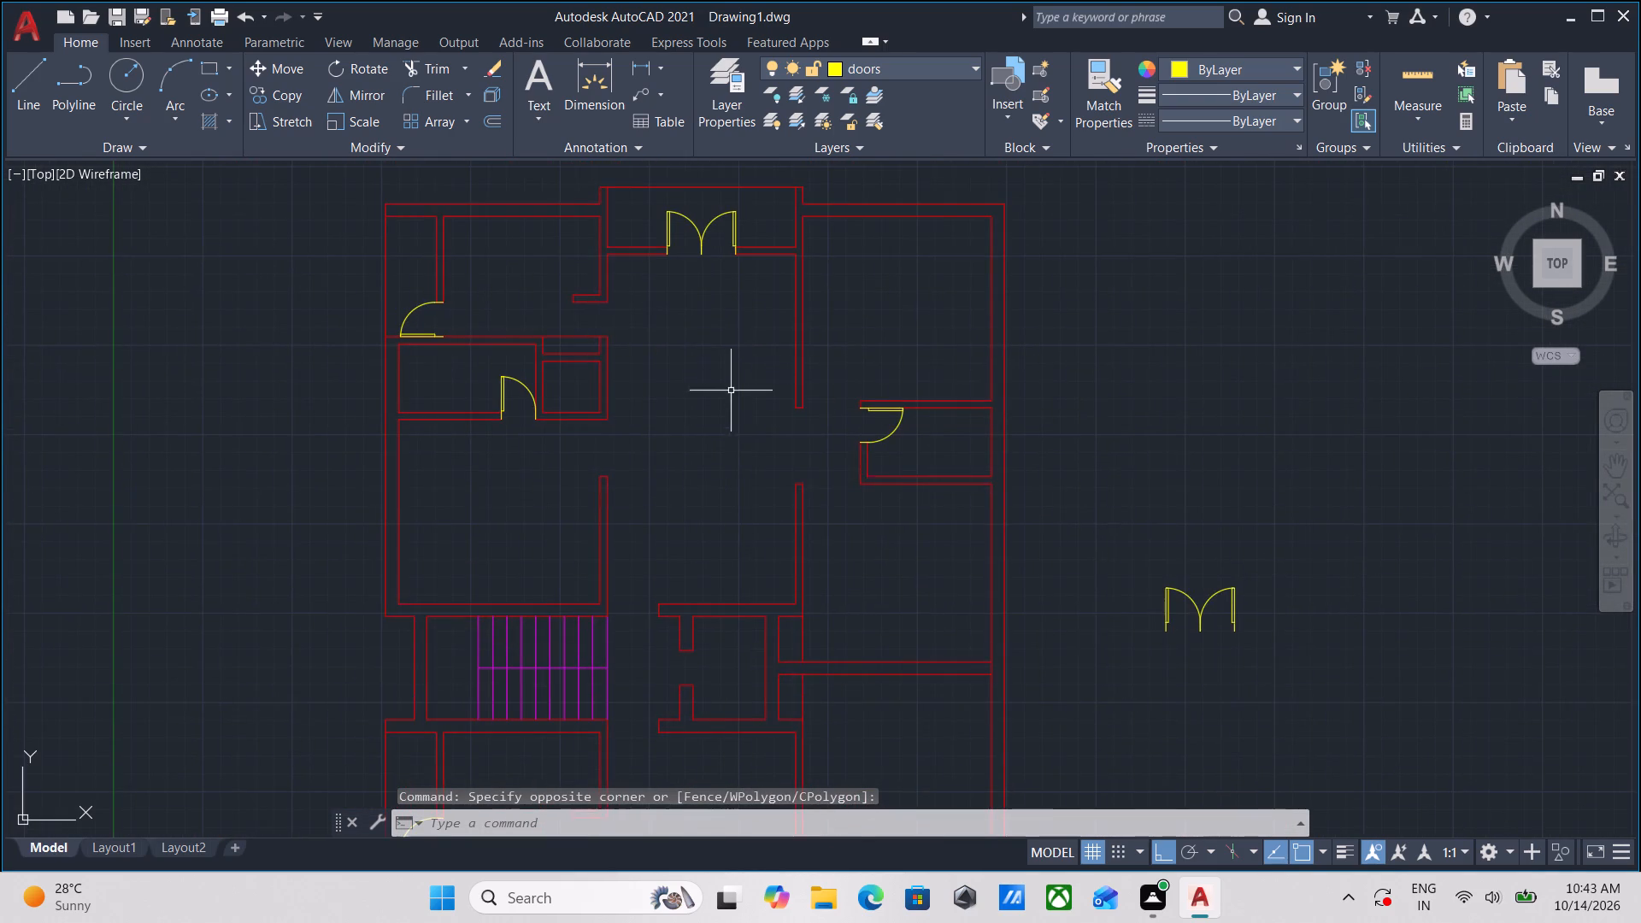
{"action": "scroll", "coordinate": [725, 399], "scroll_direction": "down", "scroll_amount": 1}
{"action": "middle_click_drag", "start_coordinate": [722, 403], "coordinate": [744, 314]}
{"action": "right_click", "coordinate": [1119, 579]}
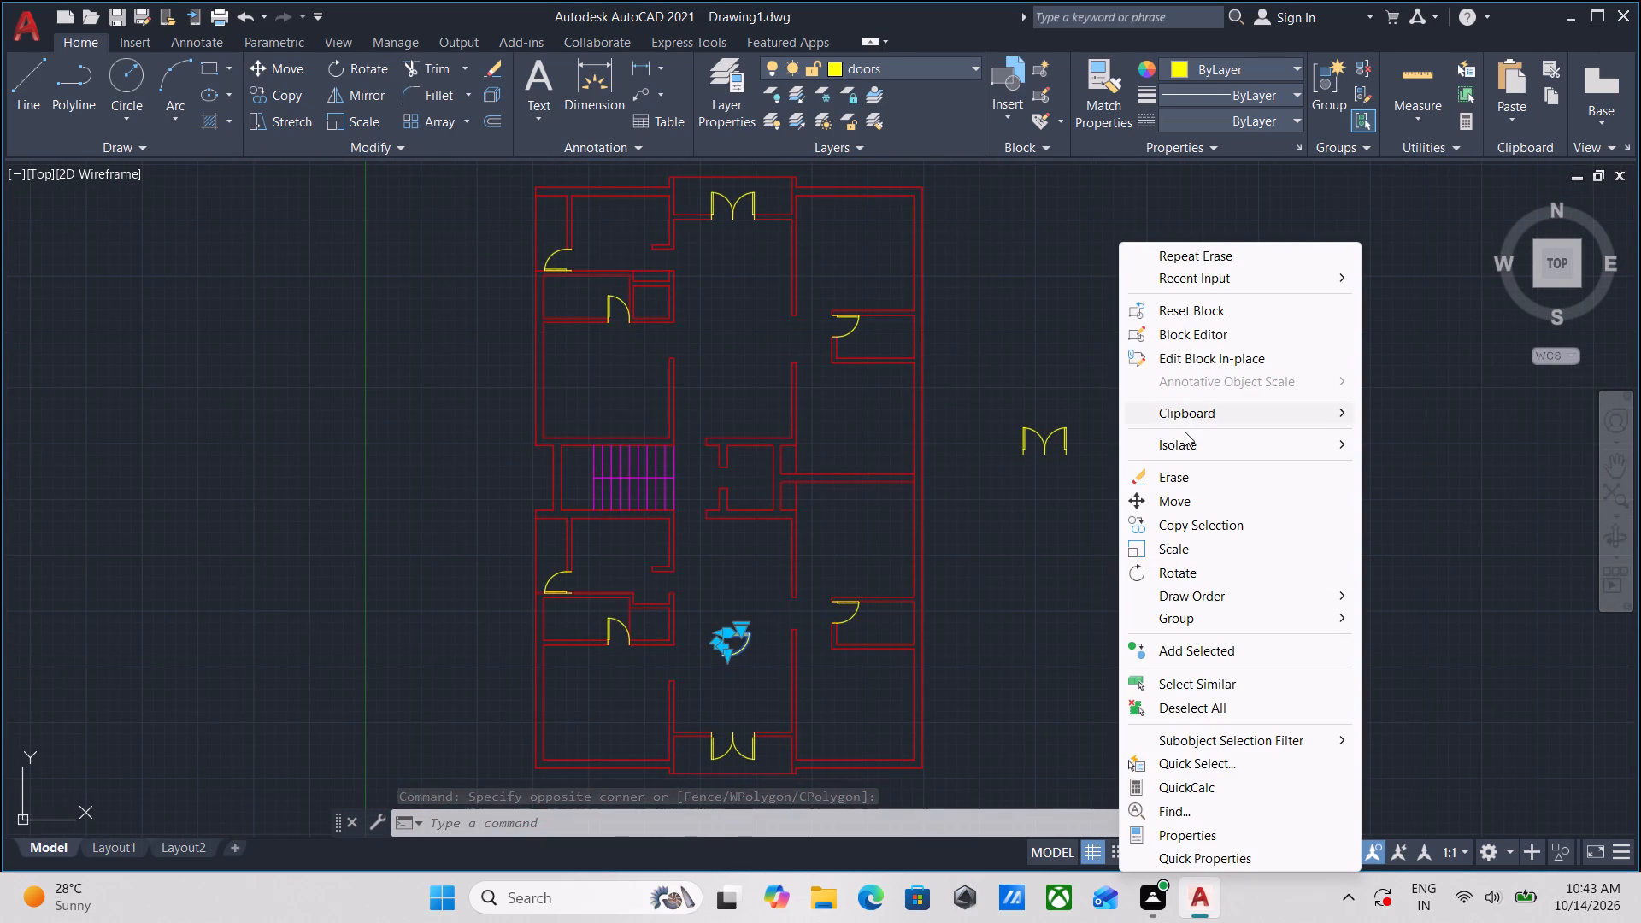
{"action": "left_click", "coordinate": [1184, 482]}
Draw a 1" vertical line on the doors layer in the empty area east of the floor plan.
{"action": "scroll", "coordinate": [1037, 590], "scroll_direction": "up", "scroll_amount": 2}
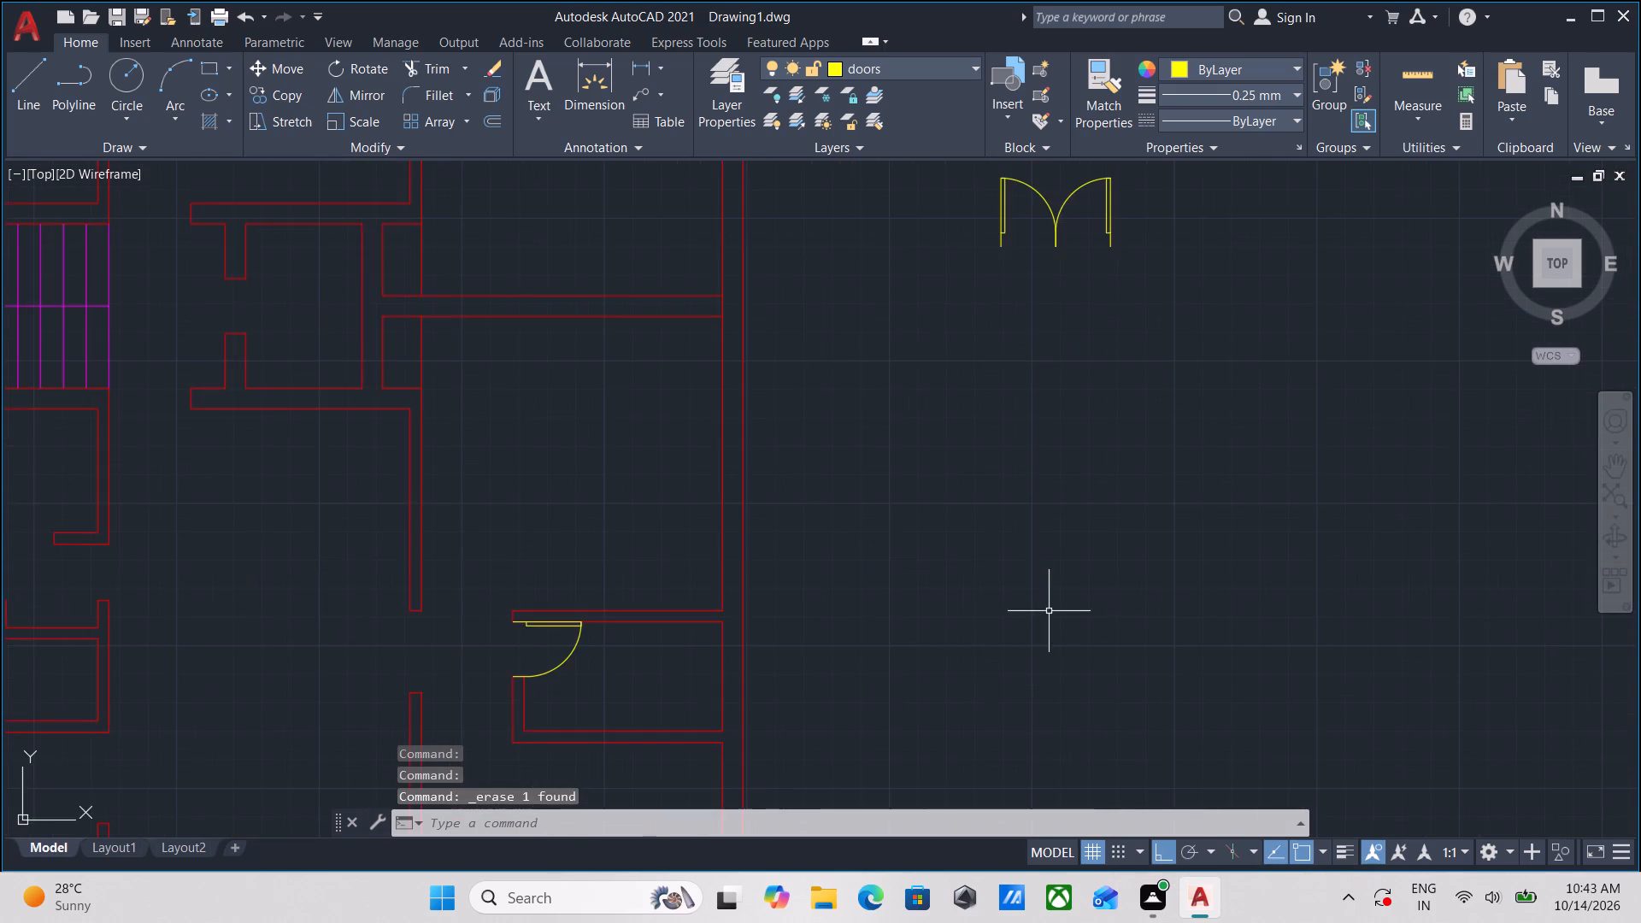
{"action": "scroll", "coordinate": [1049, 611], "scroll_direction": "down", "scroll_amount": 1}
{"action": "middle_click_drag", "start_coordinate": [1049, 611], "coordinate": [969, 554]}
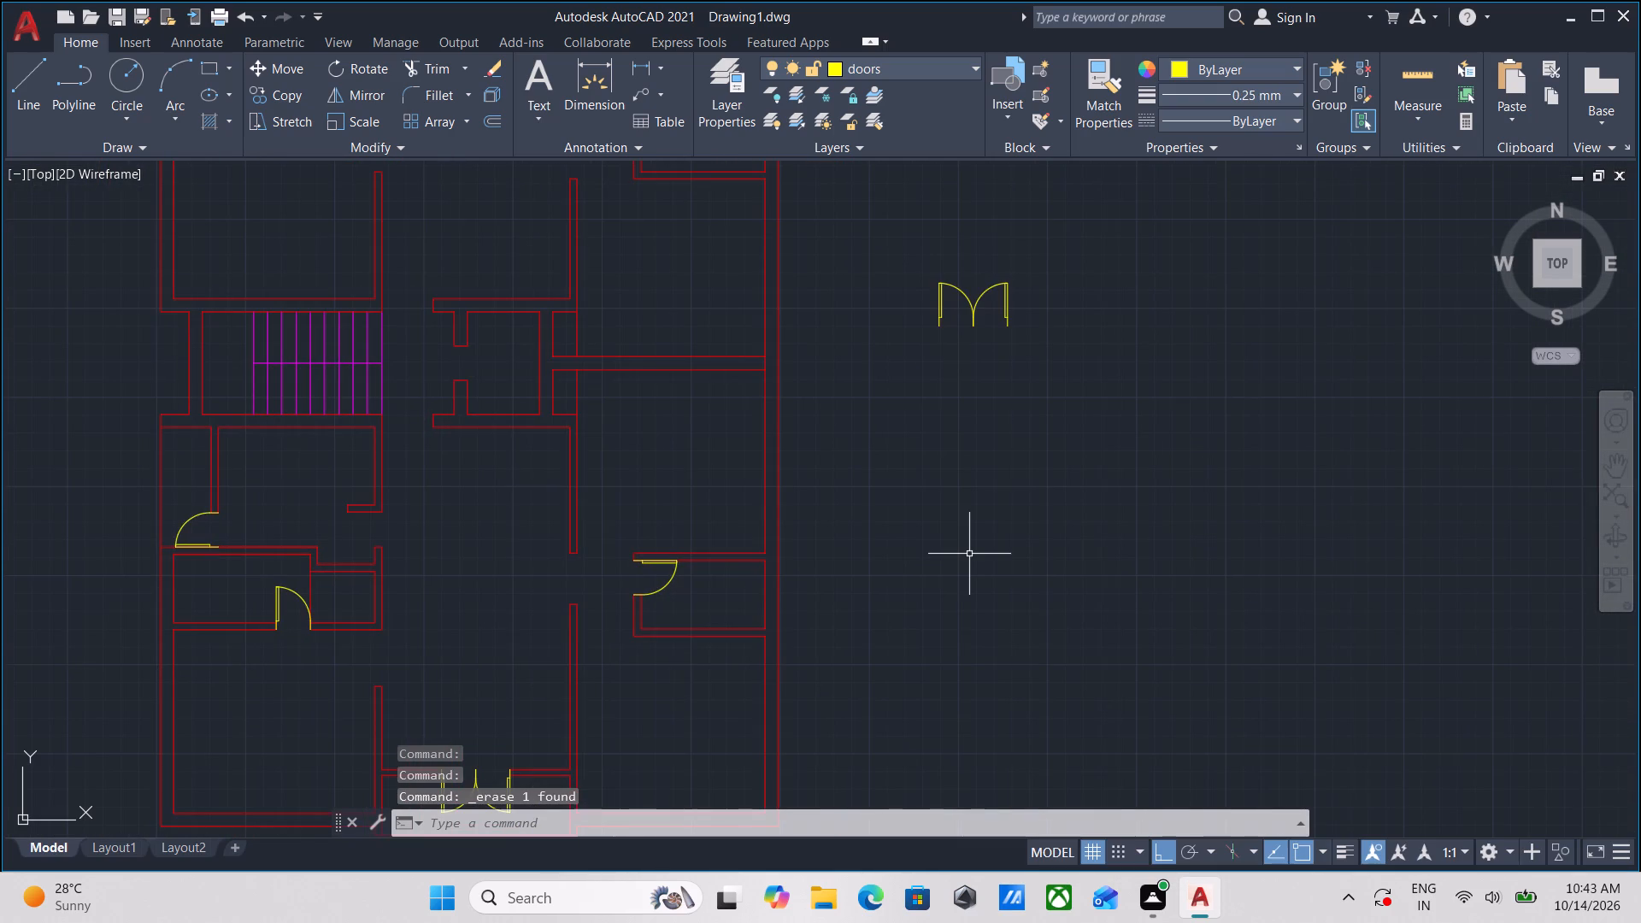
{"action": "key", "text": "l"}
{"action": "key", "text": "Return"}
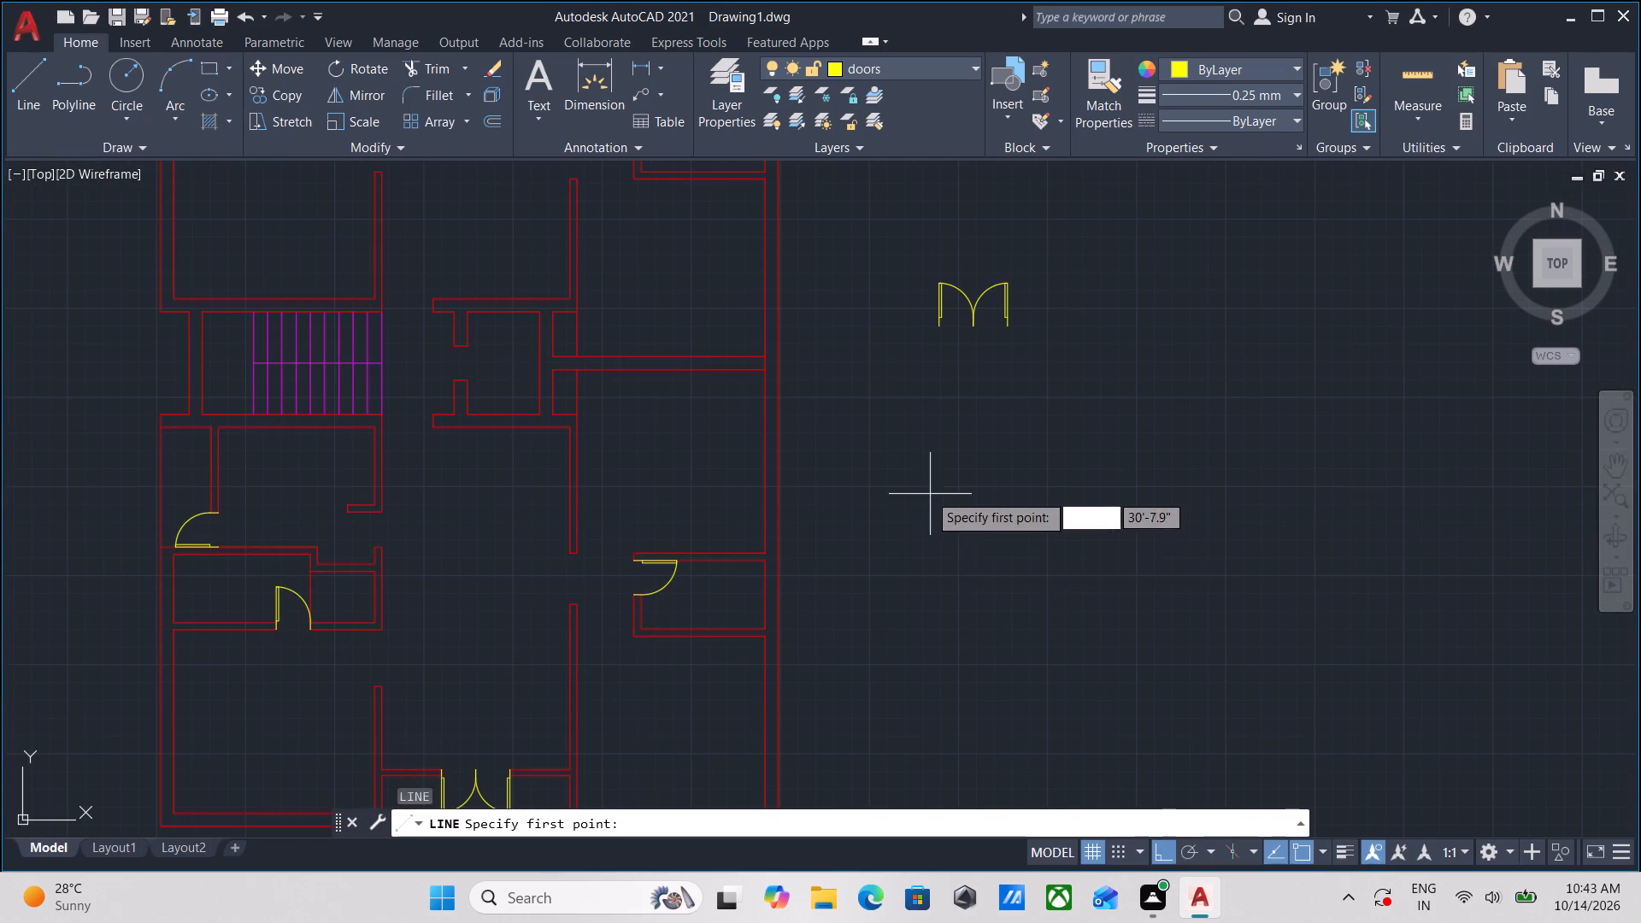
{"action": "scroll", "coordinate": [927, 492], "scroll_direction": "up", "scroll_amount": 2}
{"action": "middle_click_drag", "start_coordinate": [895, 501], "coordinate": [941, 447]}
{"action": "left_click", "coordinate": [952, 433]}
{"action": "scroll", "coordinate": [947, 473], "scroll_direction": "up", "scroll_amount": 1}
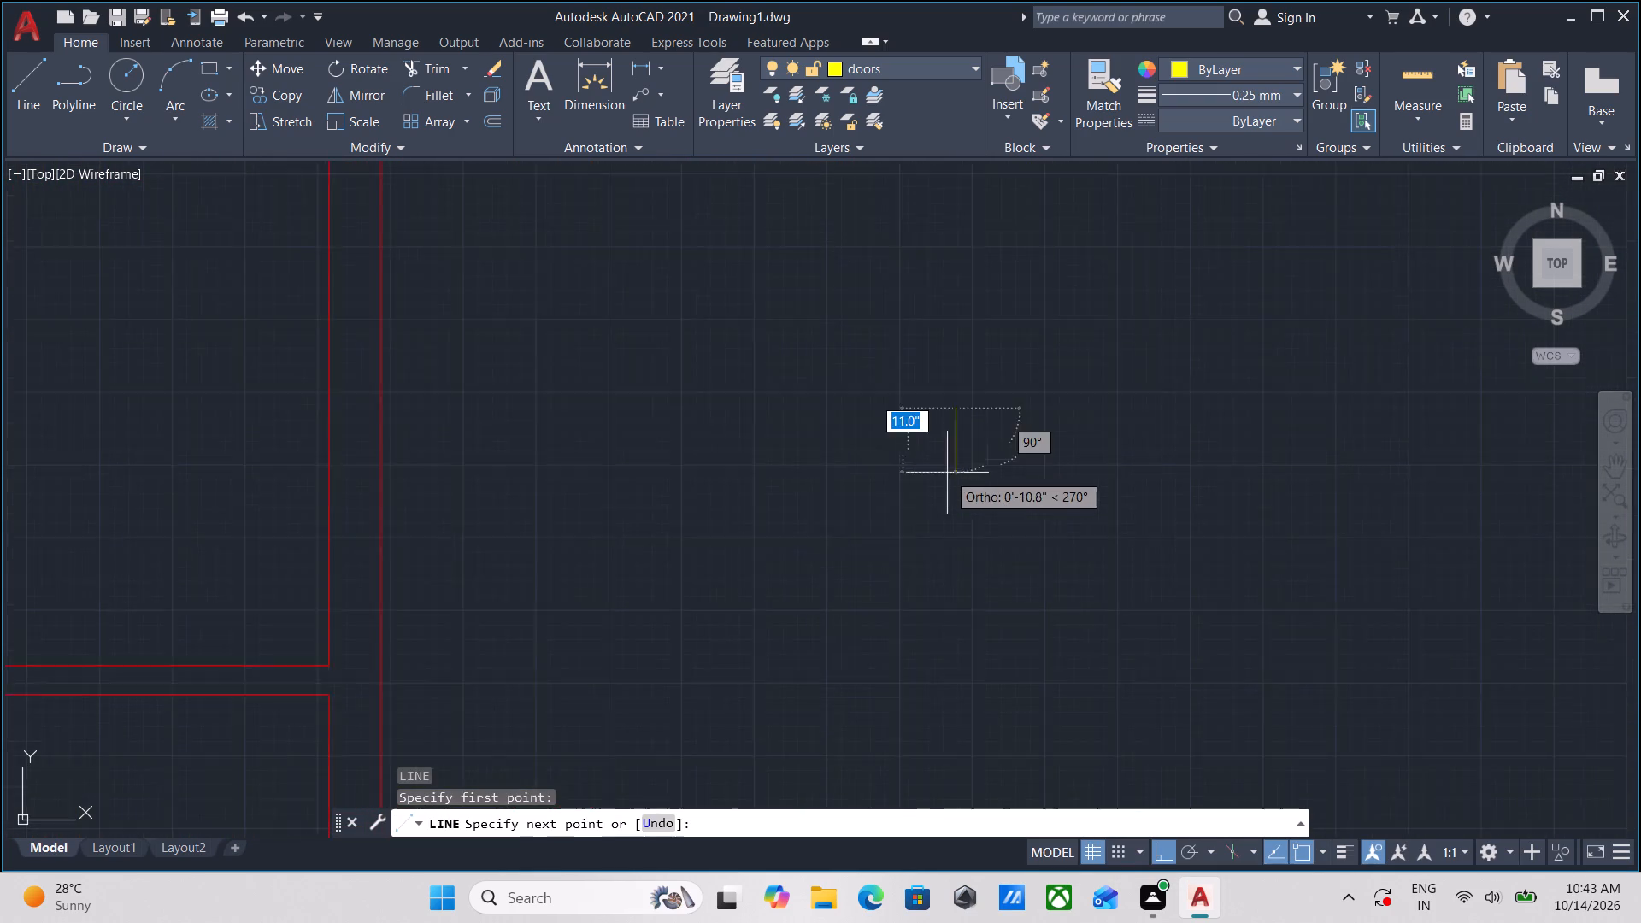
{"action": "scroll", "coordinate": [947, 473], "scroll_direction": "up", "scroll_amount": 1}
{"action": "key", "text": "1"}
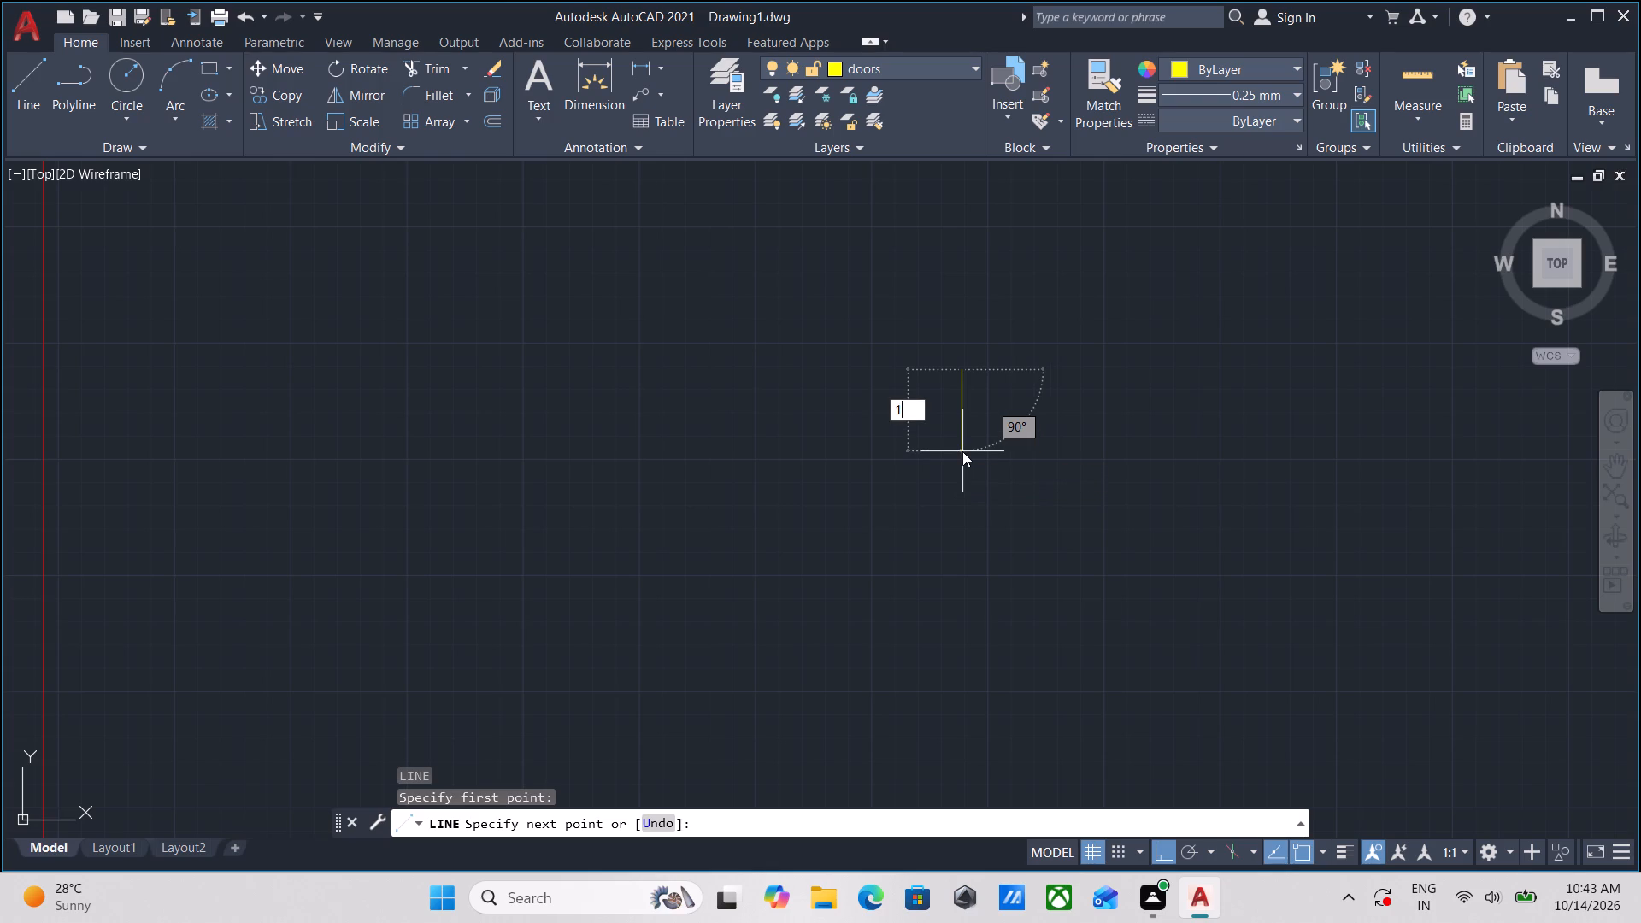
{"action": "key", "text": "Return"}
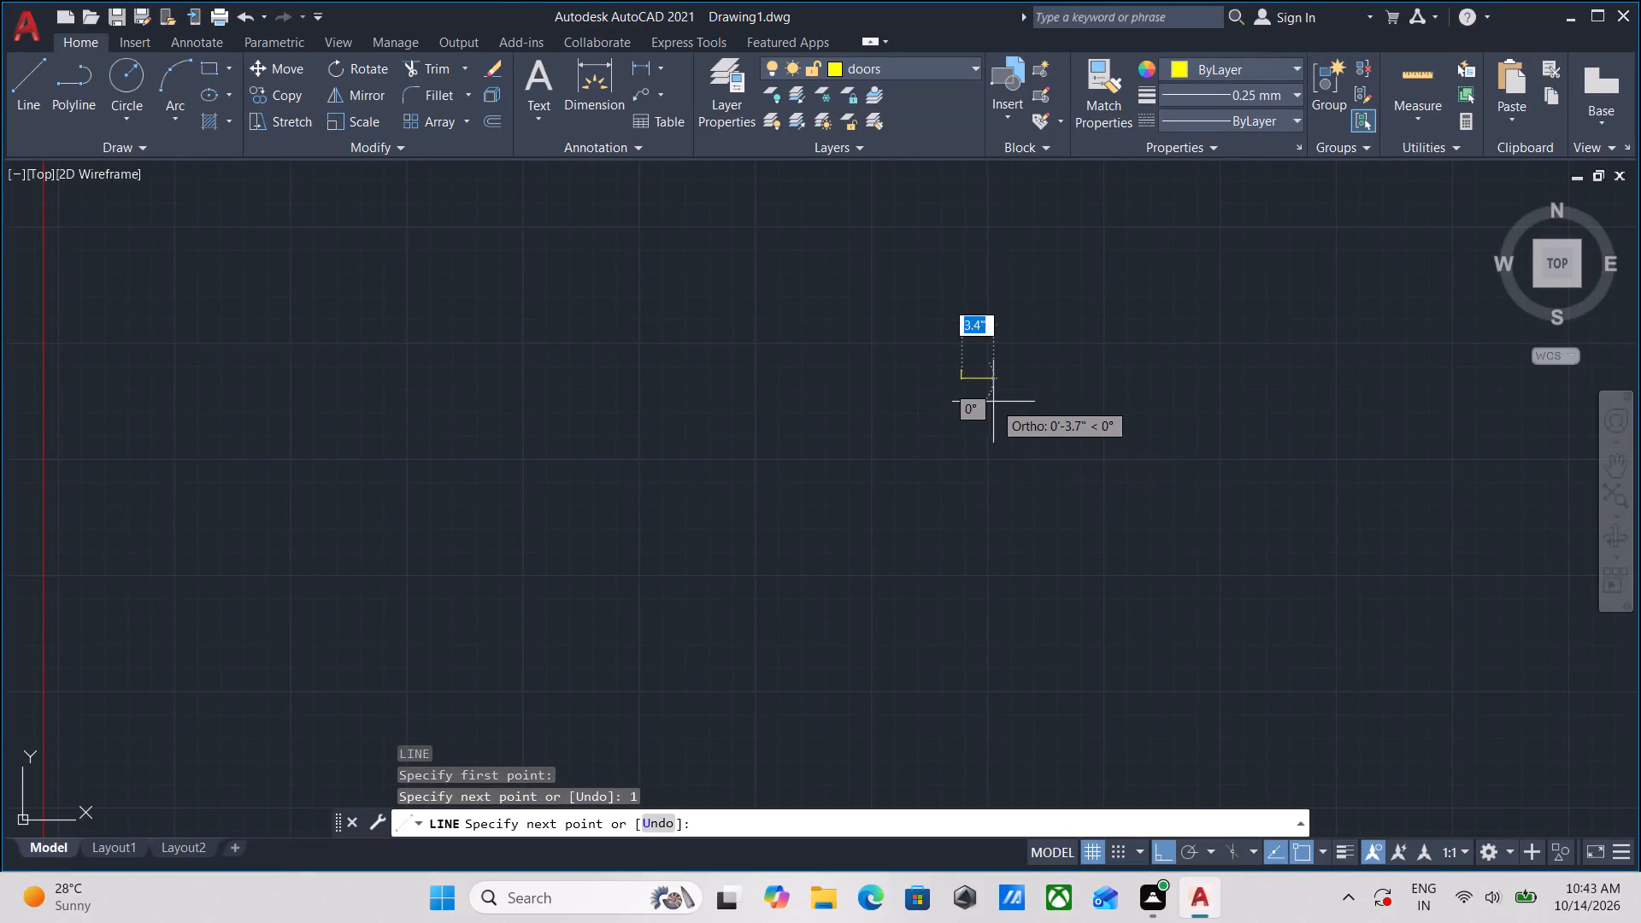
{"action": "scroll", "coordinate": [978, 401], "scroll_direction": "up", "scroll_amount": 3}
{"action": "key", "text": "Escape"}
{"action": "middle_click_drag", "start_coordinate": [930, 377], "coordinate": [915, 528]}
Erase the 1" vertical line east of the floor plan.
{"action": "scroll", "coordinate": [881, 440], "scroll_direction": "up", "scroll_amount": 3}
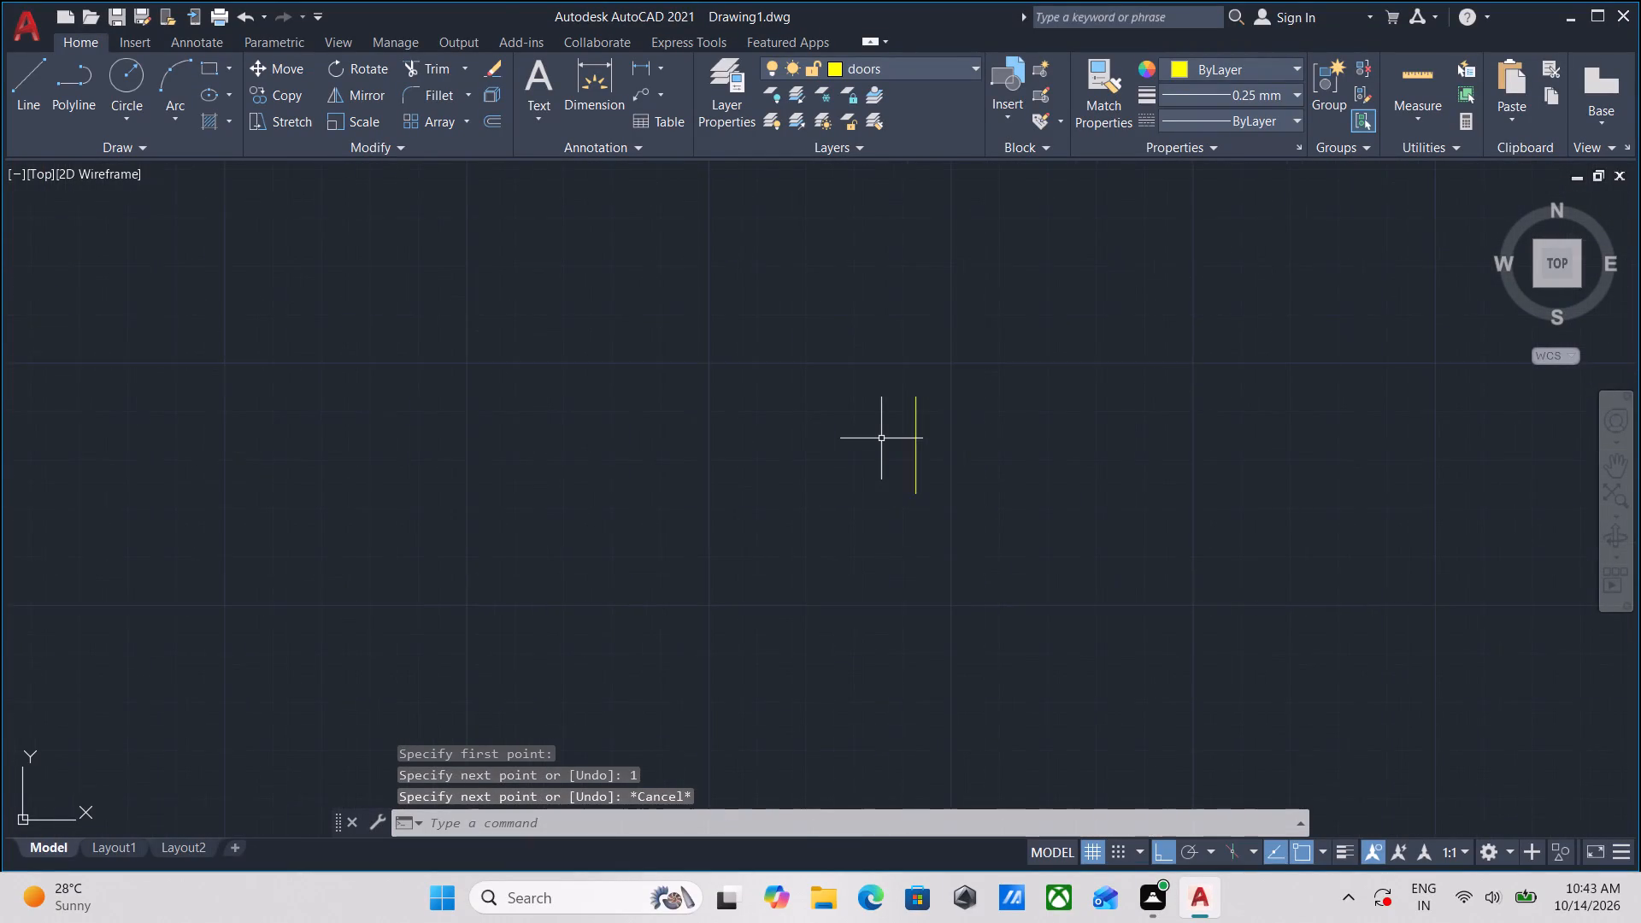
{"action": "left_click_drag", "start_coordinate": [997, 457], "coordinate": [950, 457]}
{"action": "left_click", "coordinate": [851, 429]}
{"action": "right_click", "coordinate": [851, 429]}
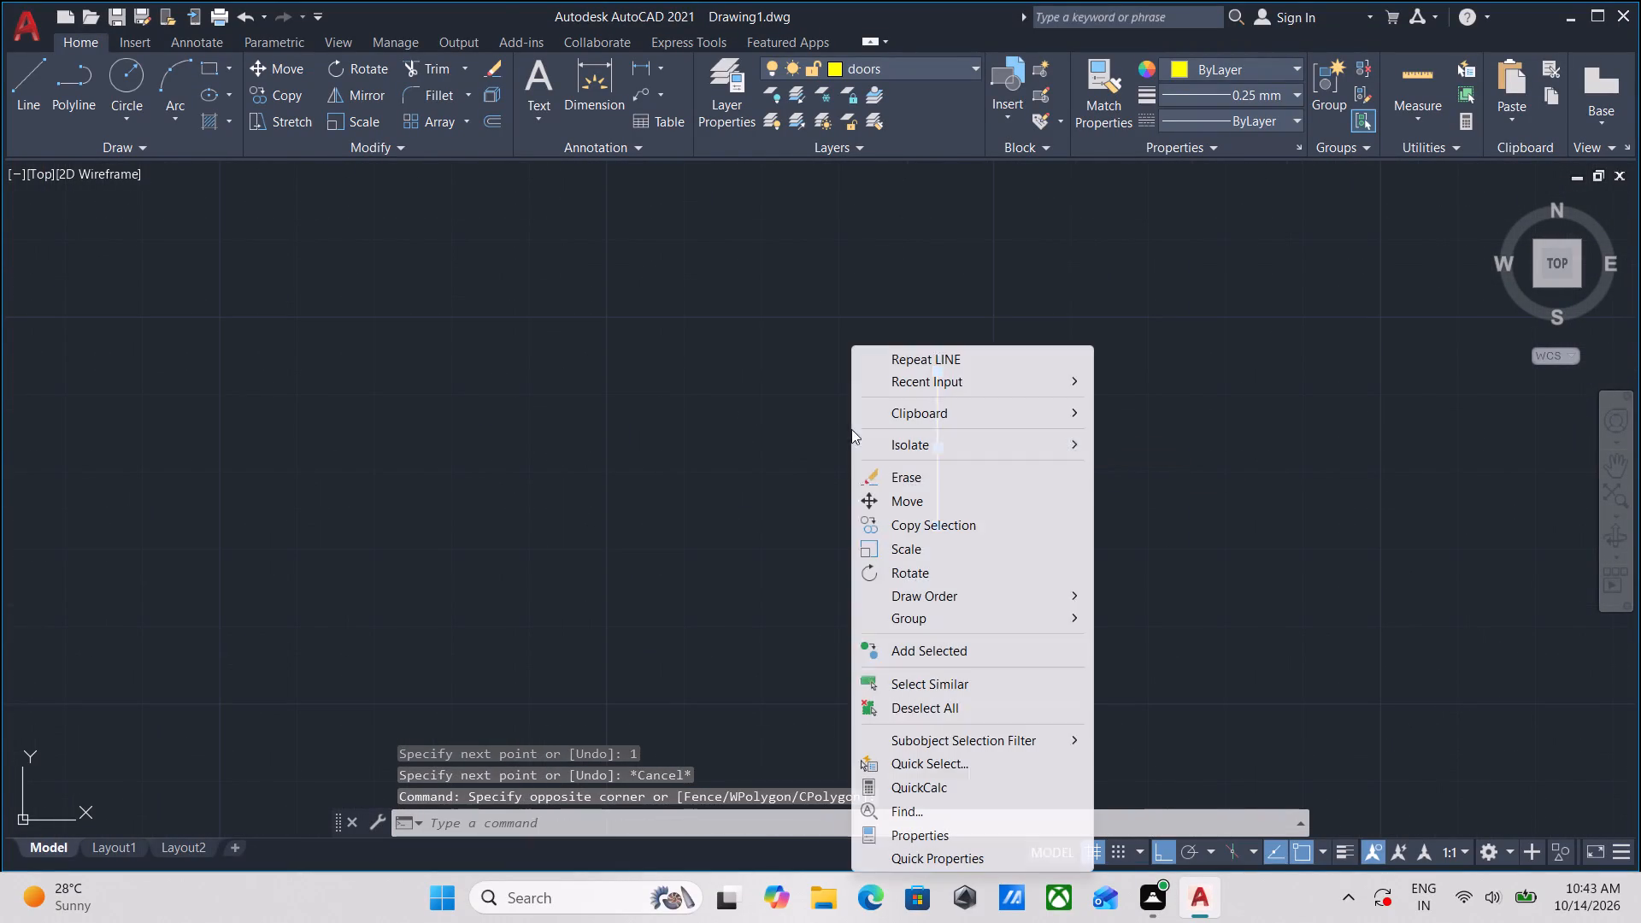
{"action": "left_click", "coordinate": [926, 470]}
Draw an L-shaped pair of lines east of the plan, 2" straight down and 2" to the east.
{"action": "key", "text": "l"}
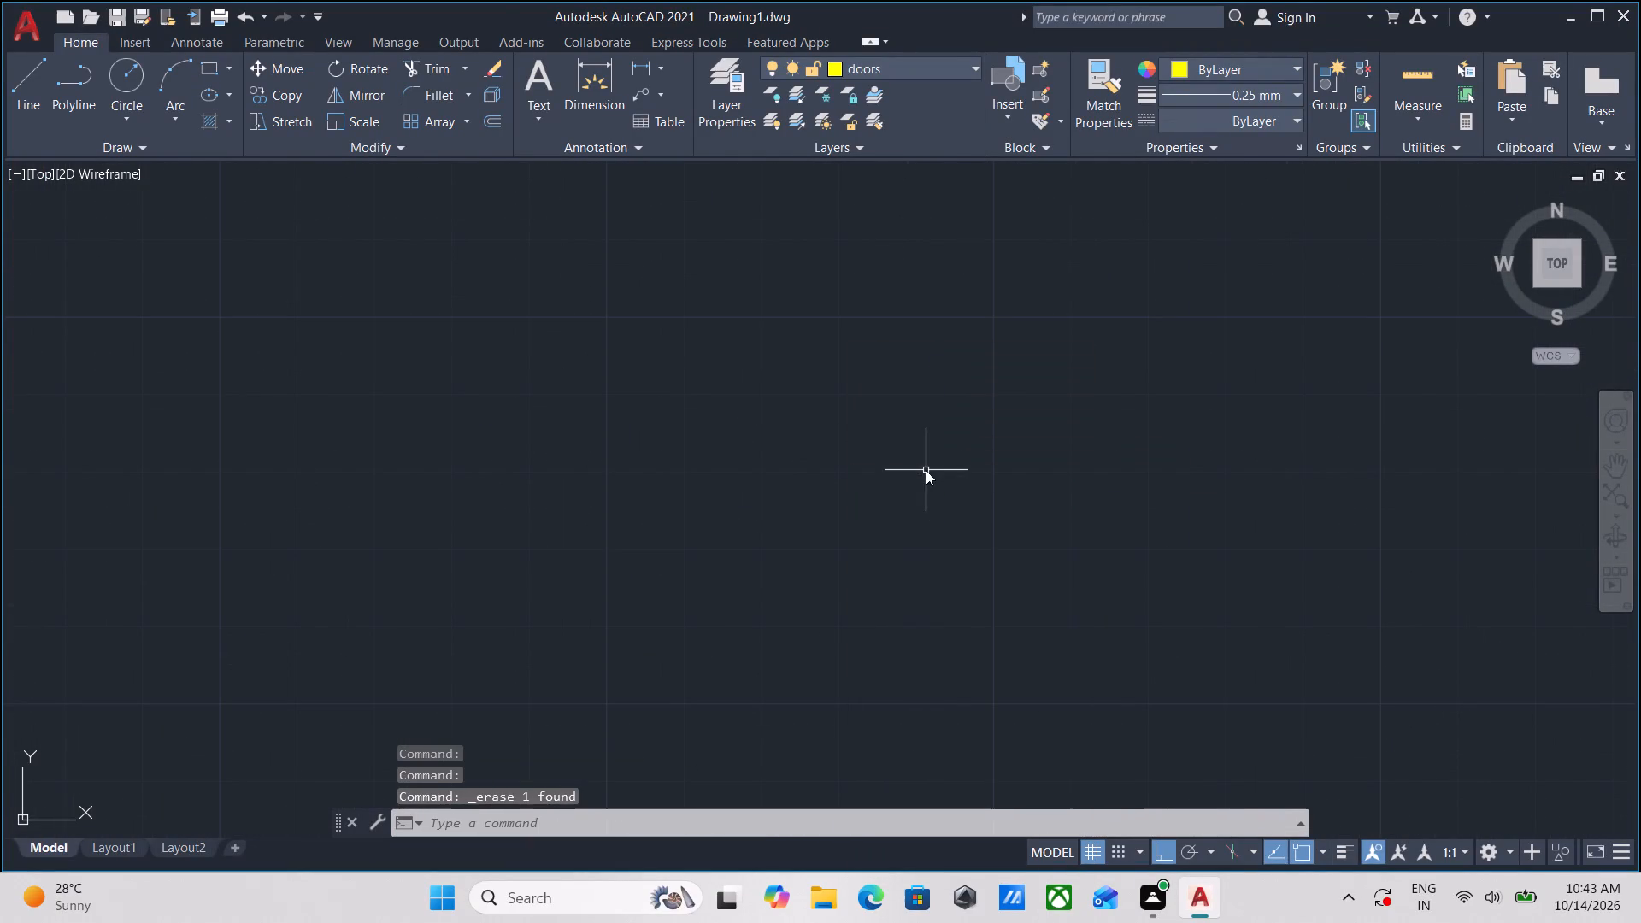
{"action": "key", "text": "Return"}
{"action": "left_click", "coordinate": [894, 380]}
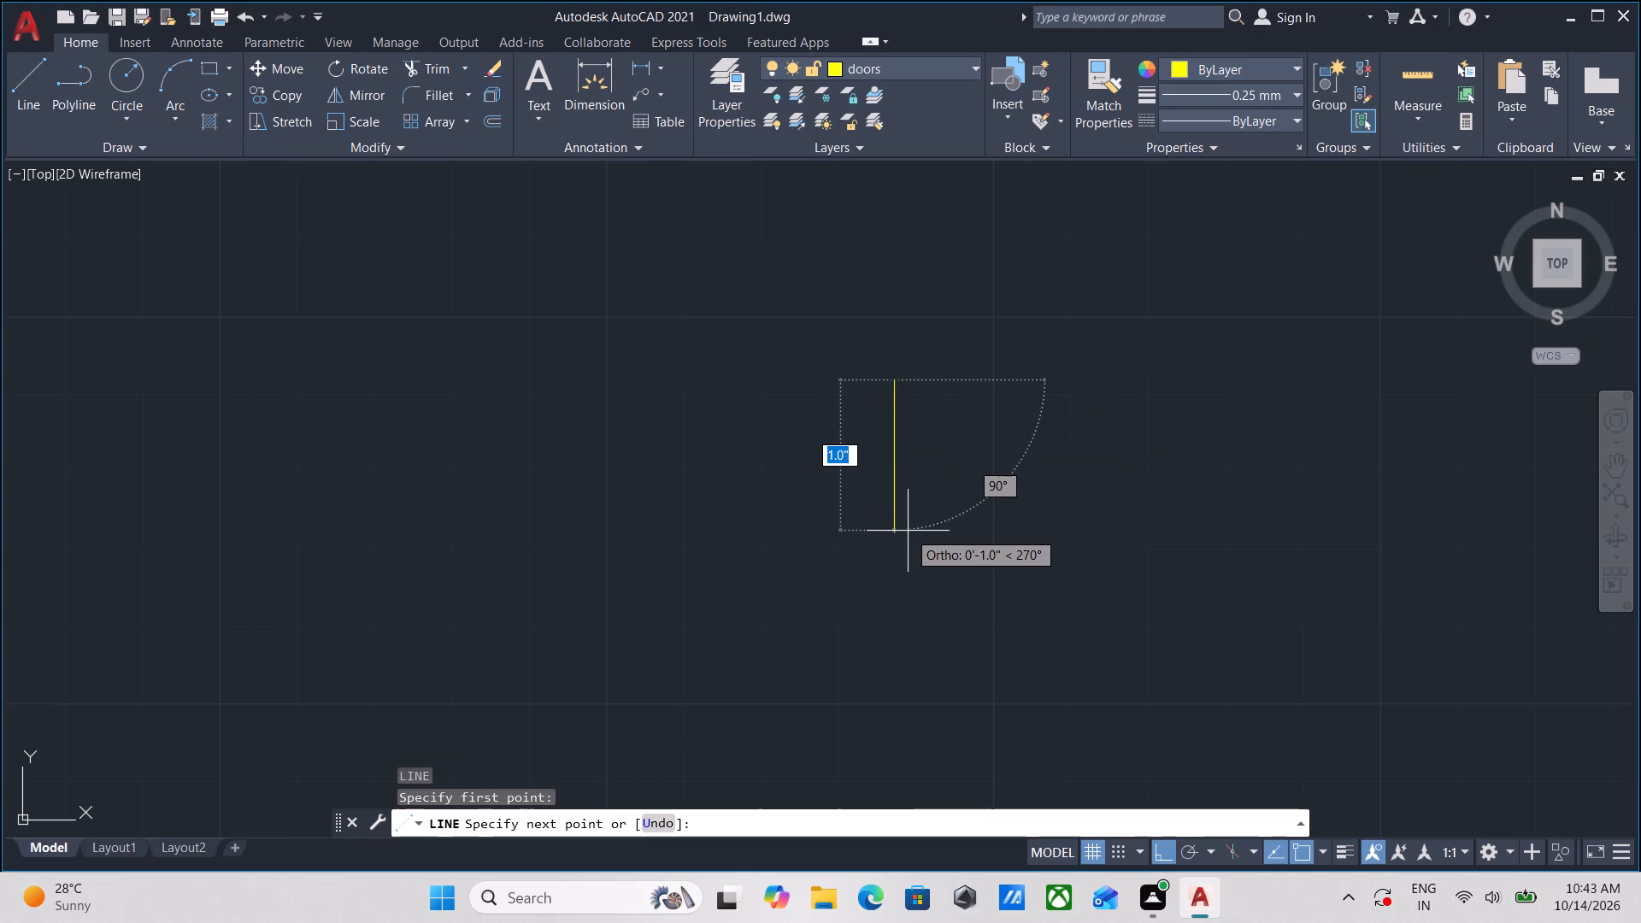
{"action": "key", "text": "2"}
{"action": "key", "text": "Return"}
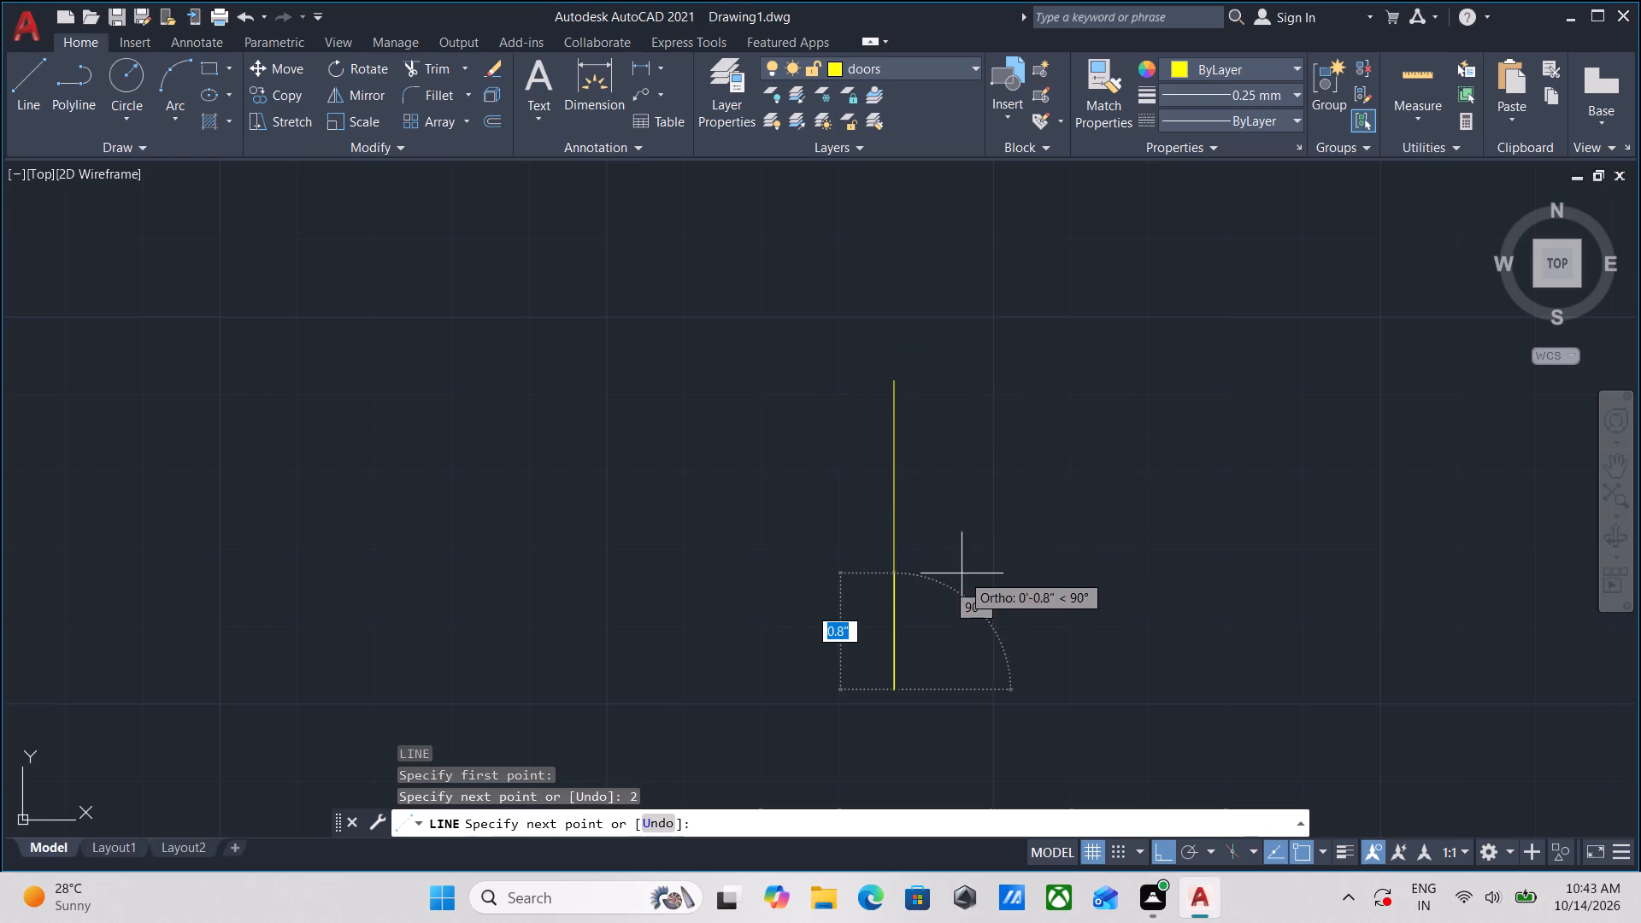
{"action": "scroll", "coordinate": [959, 612], "scroll_direction": "down", "scroll_amount": 3}
{"action": "scroll", "coordinate": [1032, 632], "scroll_direction": "up", "scroll_amount": 2}
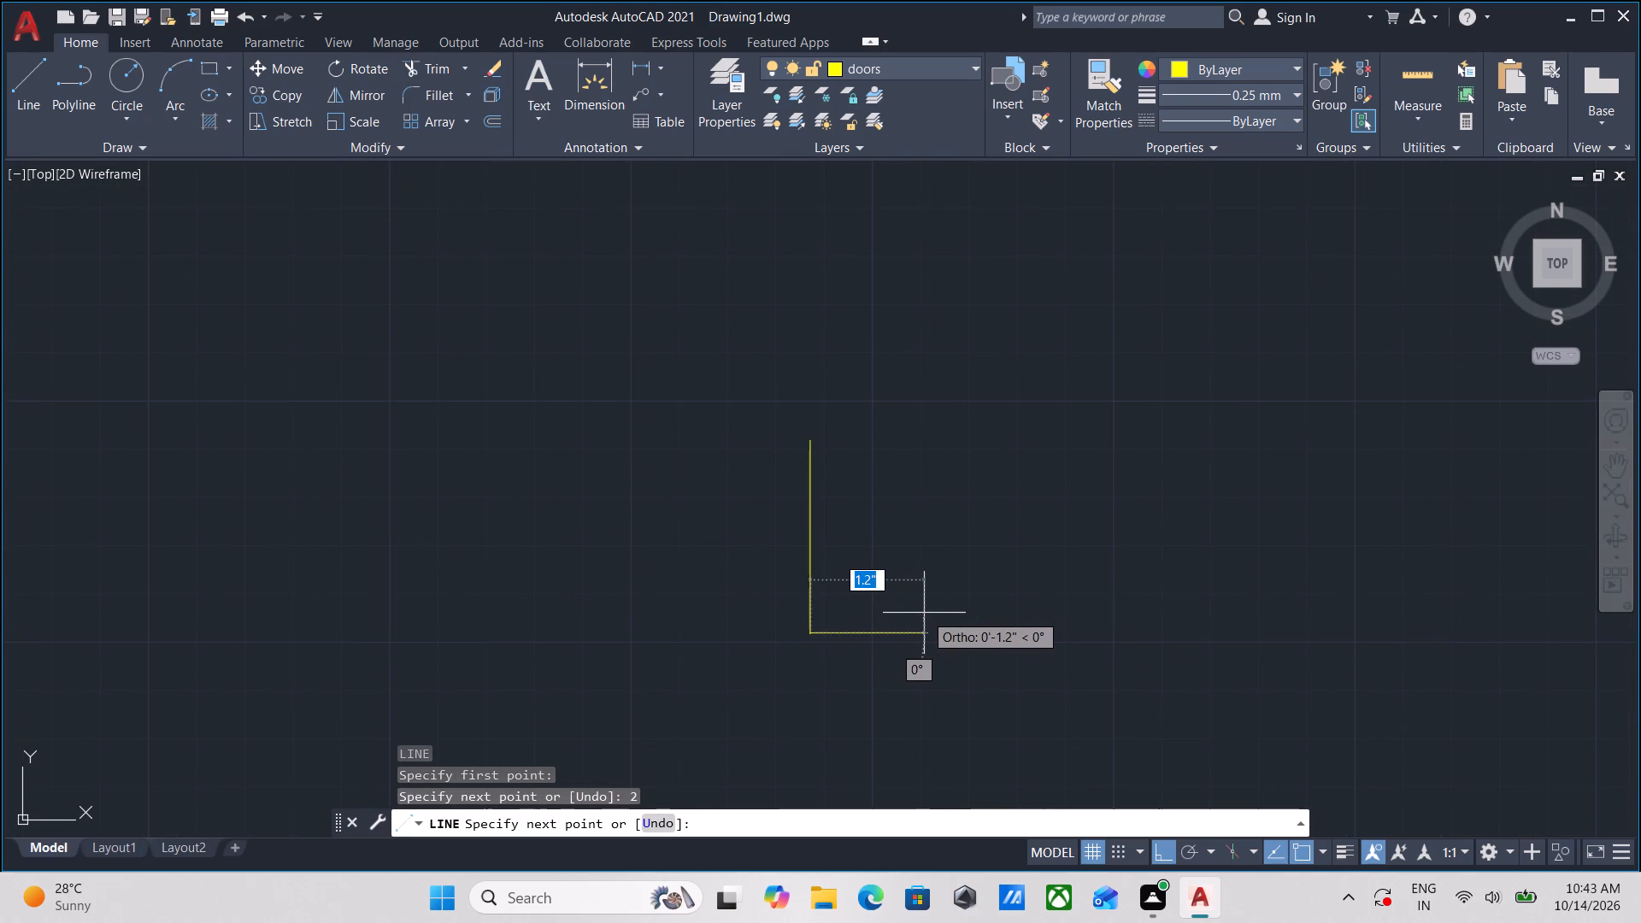
{"action": "key", "text": "2"}
{"action": "key", "text": "Return"}
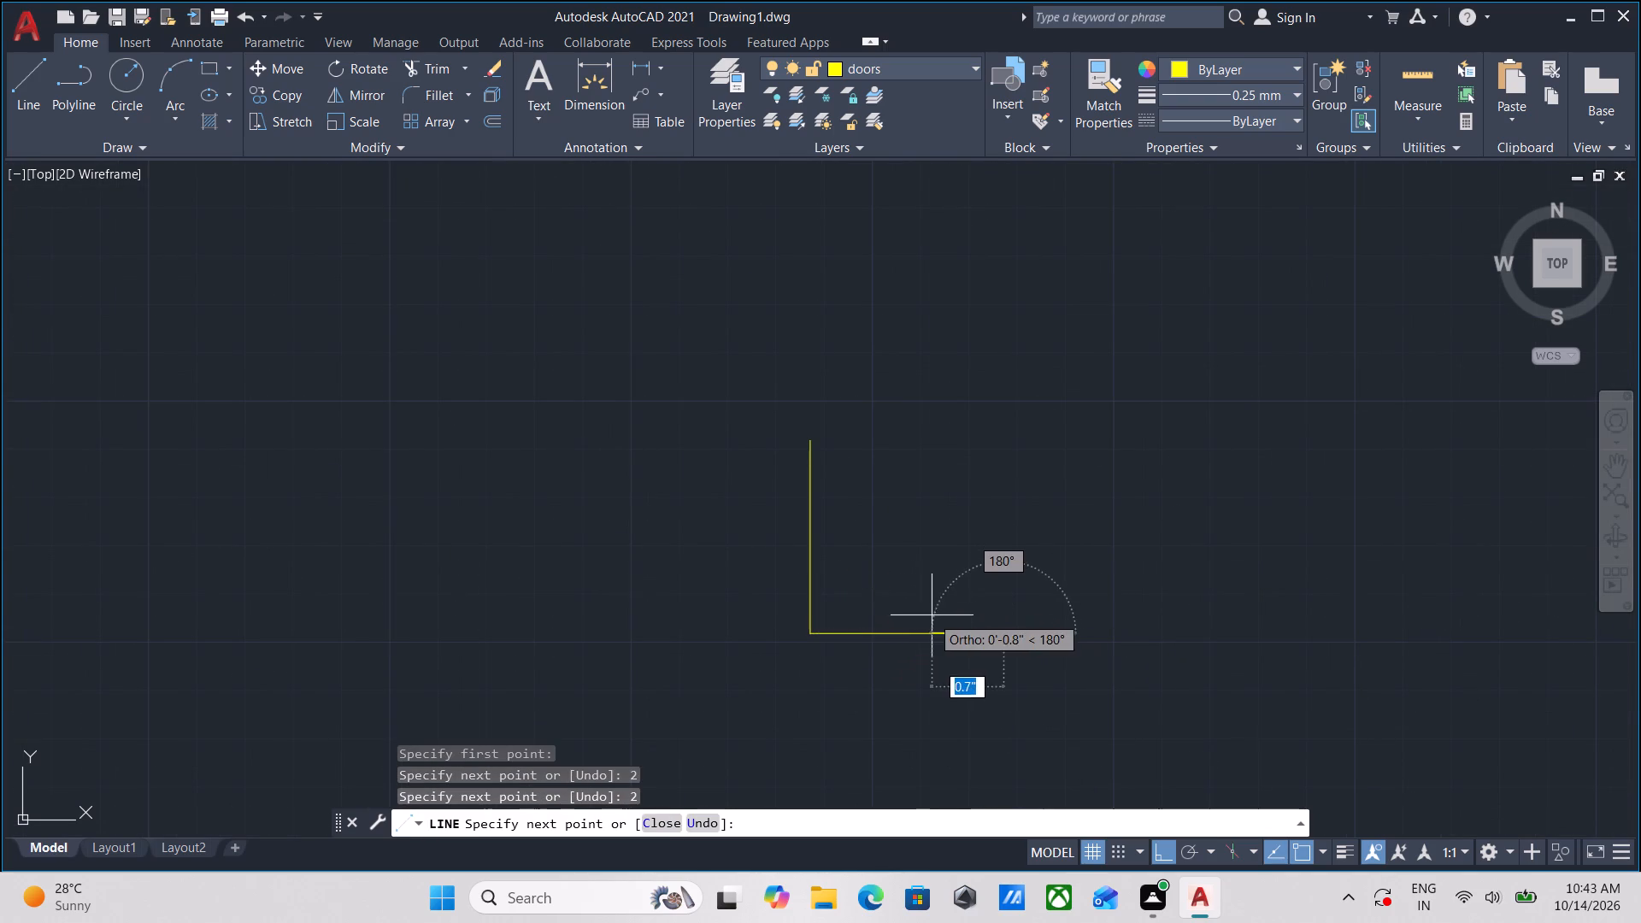
{"action": "key", "text": "Escape"}
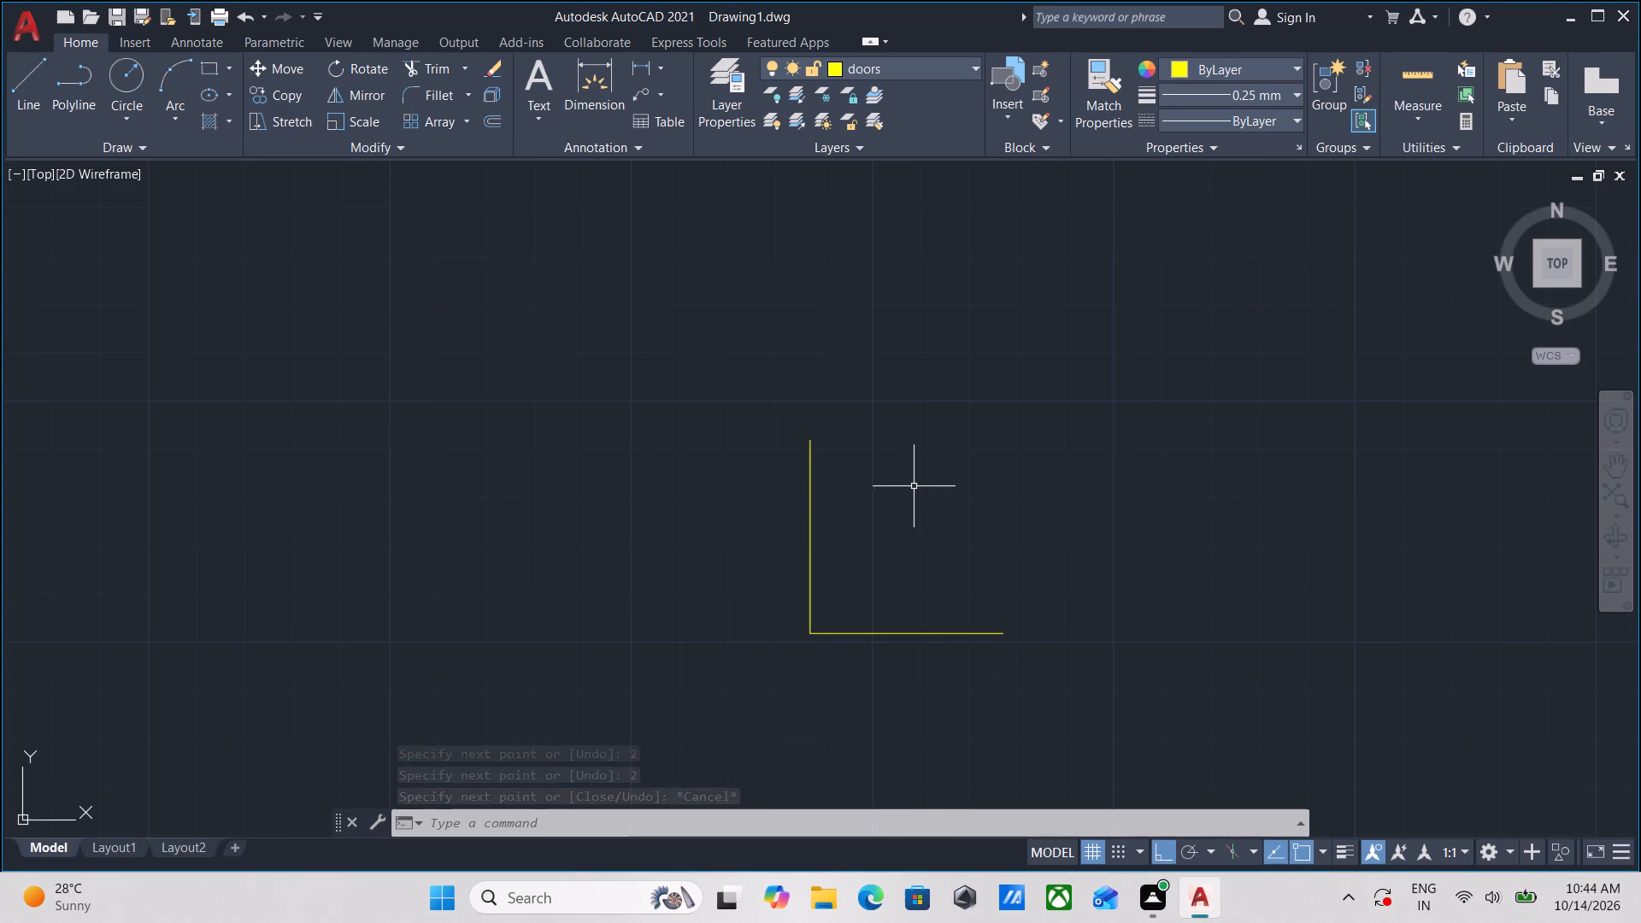
Draw the profile's stepped side from the vertical line's top: about 1" east, 1" down, 1" east, and down to the bottom line's end.
{"action": "middle_click_drag", "start_coordinate": [887, 542], "coordinate": [926, 561]}
{"action": "middle_click_drag", "start_coordinate": [917, 473], "coordinate": [967, 511]}
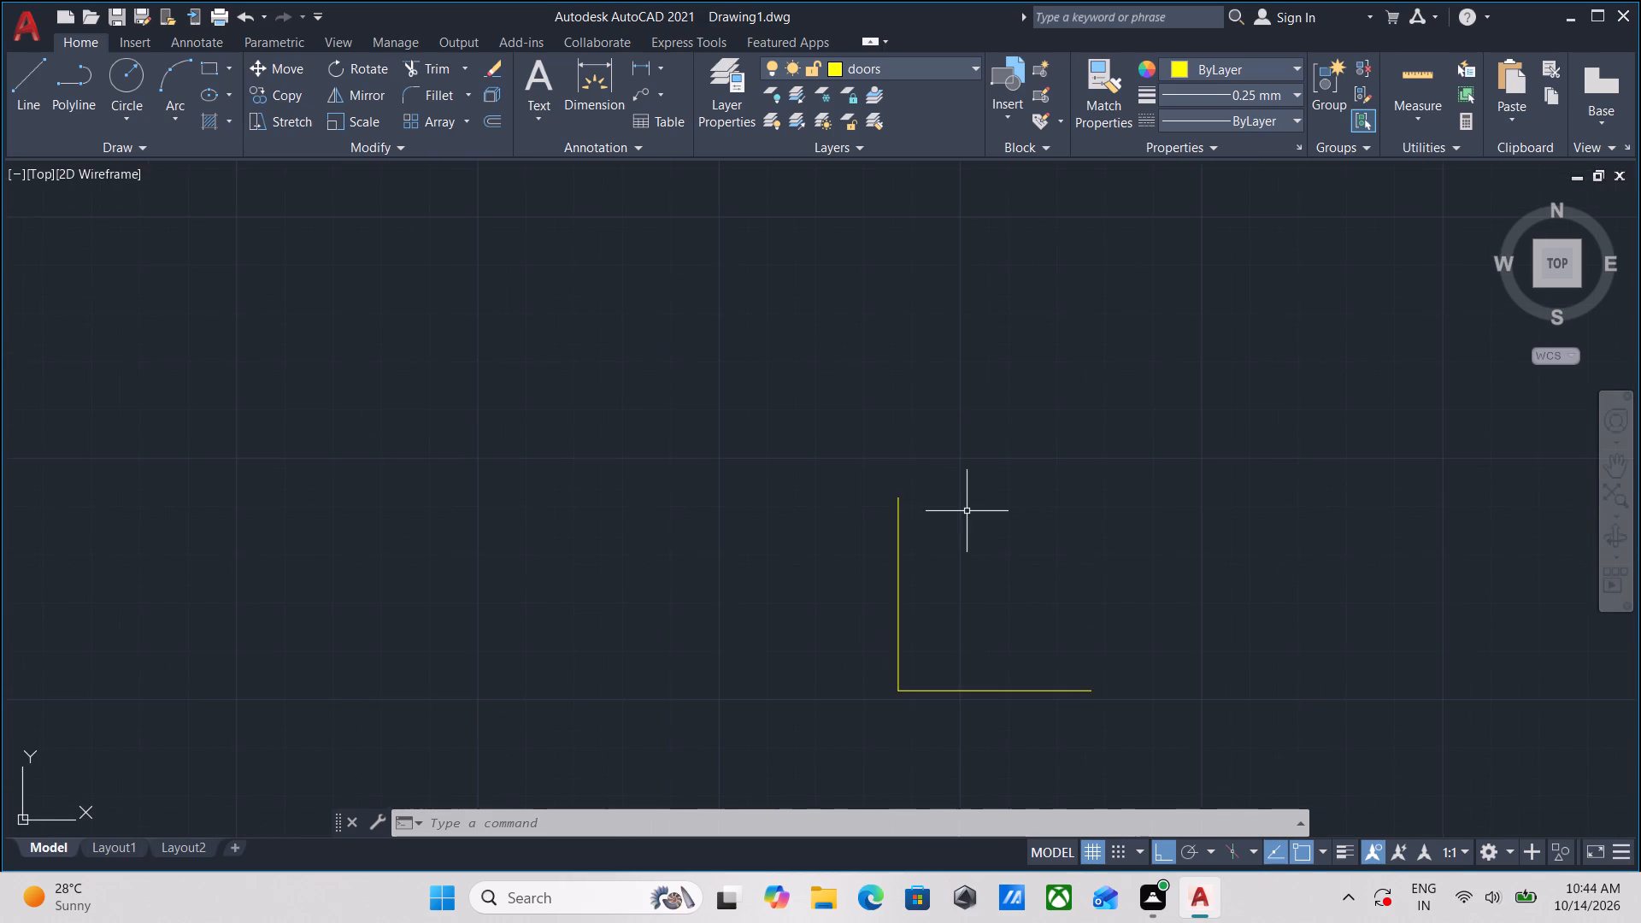
{"action": "key", "text": "l"}
{"action": "key", "text": "Return"}
{"action": "left_click", "coordinate": [900, 492]}
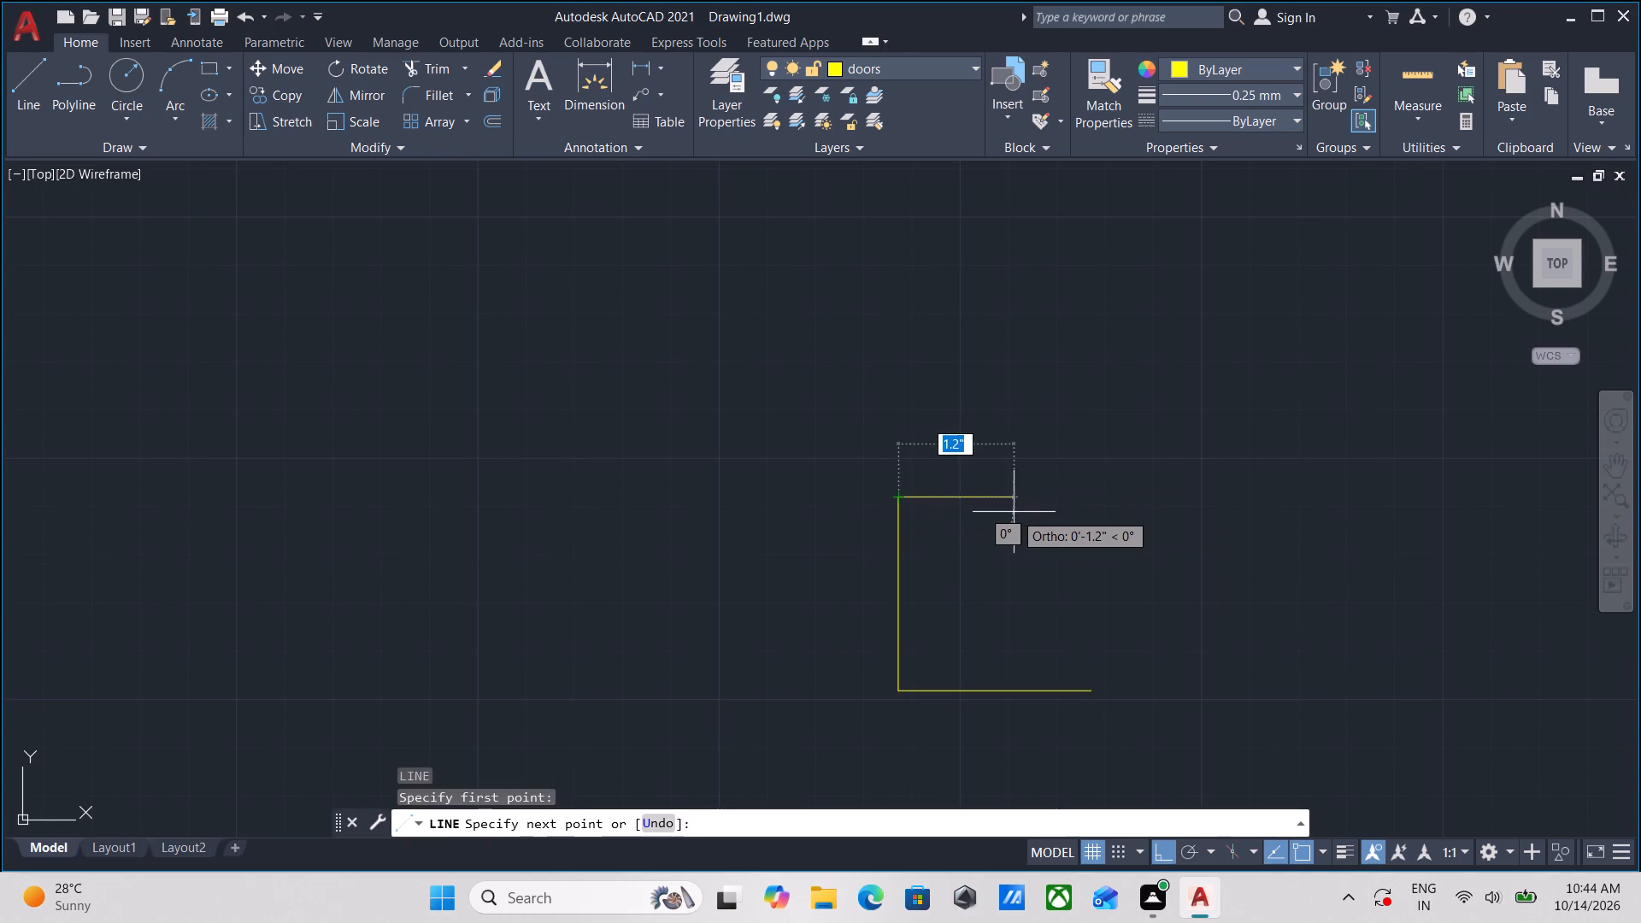
{"action": "left_click", "coordinate": [998, 488]}
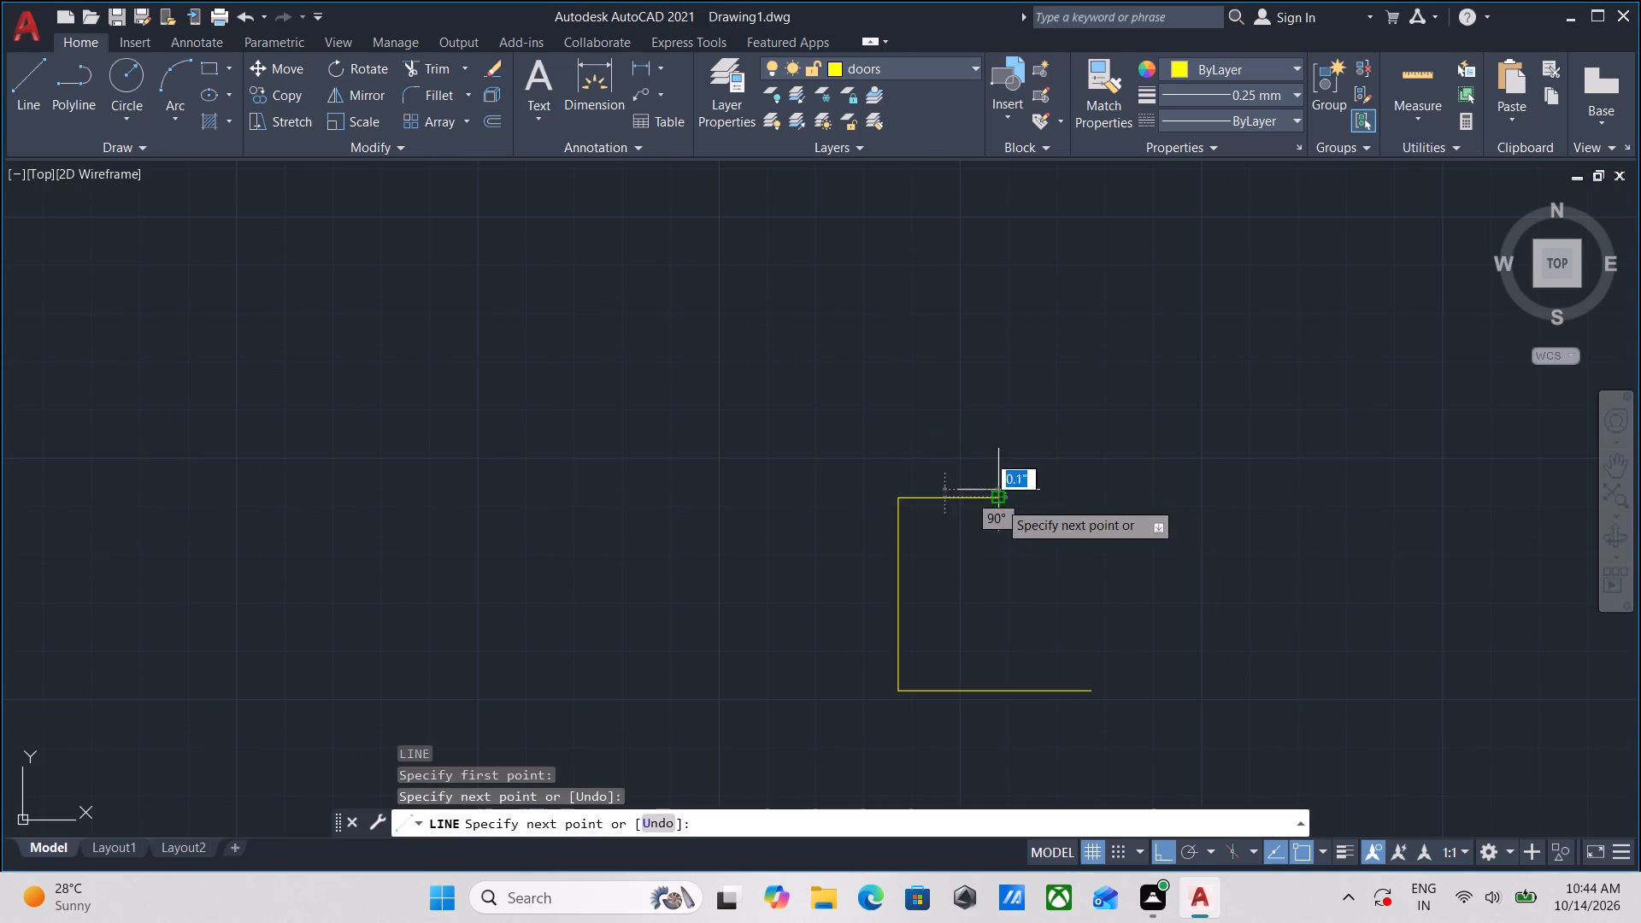
{"action": "left_click", "coordinate": [999, 597]}
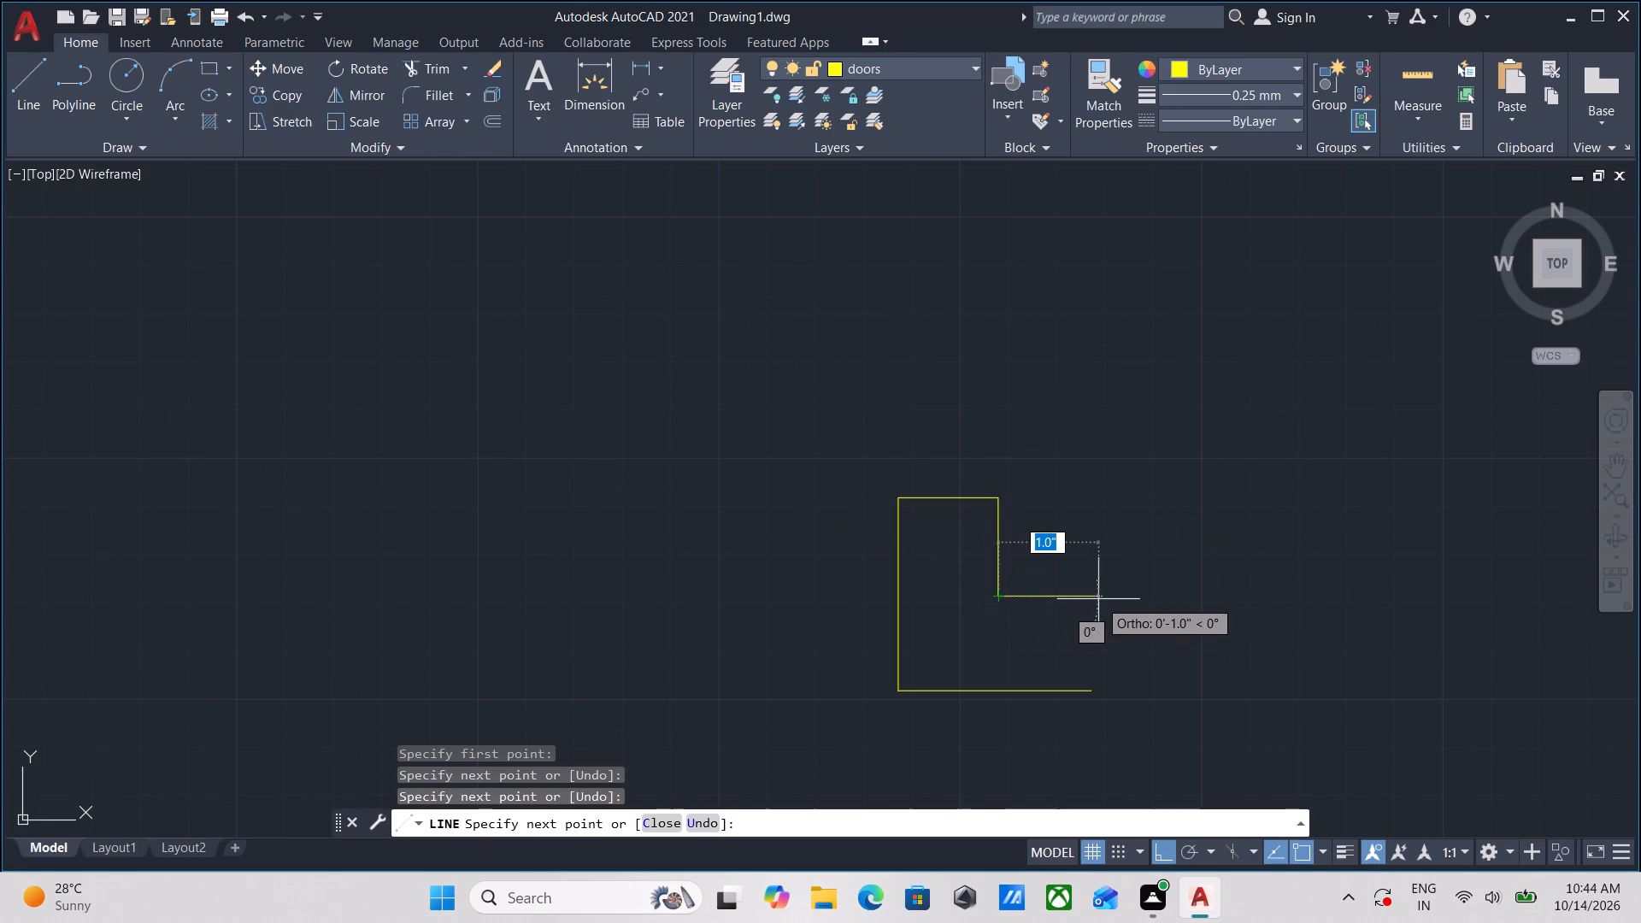
{"action": "left_click", "coordinate": [1097, 601]}
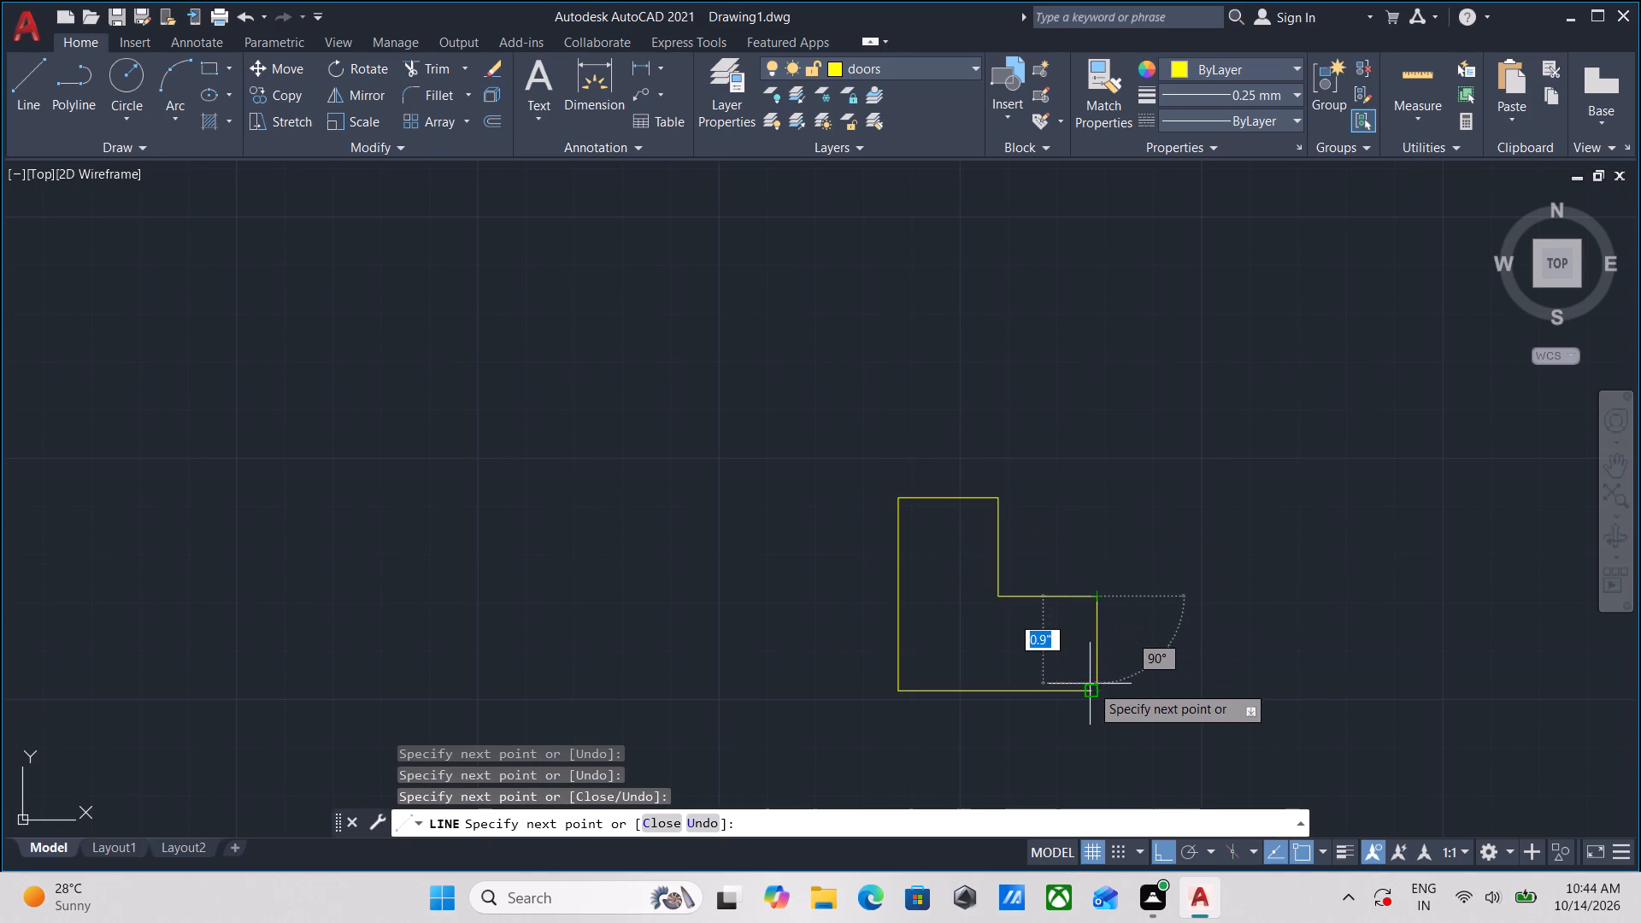
{"action": "left_click", "coordinate": [1091, 685]}
{"action": "scroll", "coordinate": [1138, 601], "scroll_direction": "up", "scroll_amount": 2}
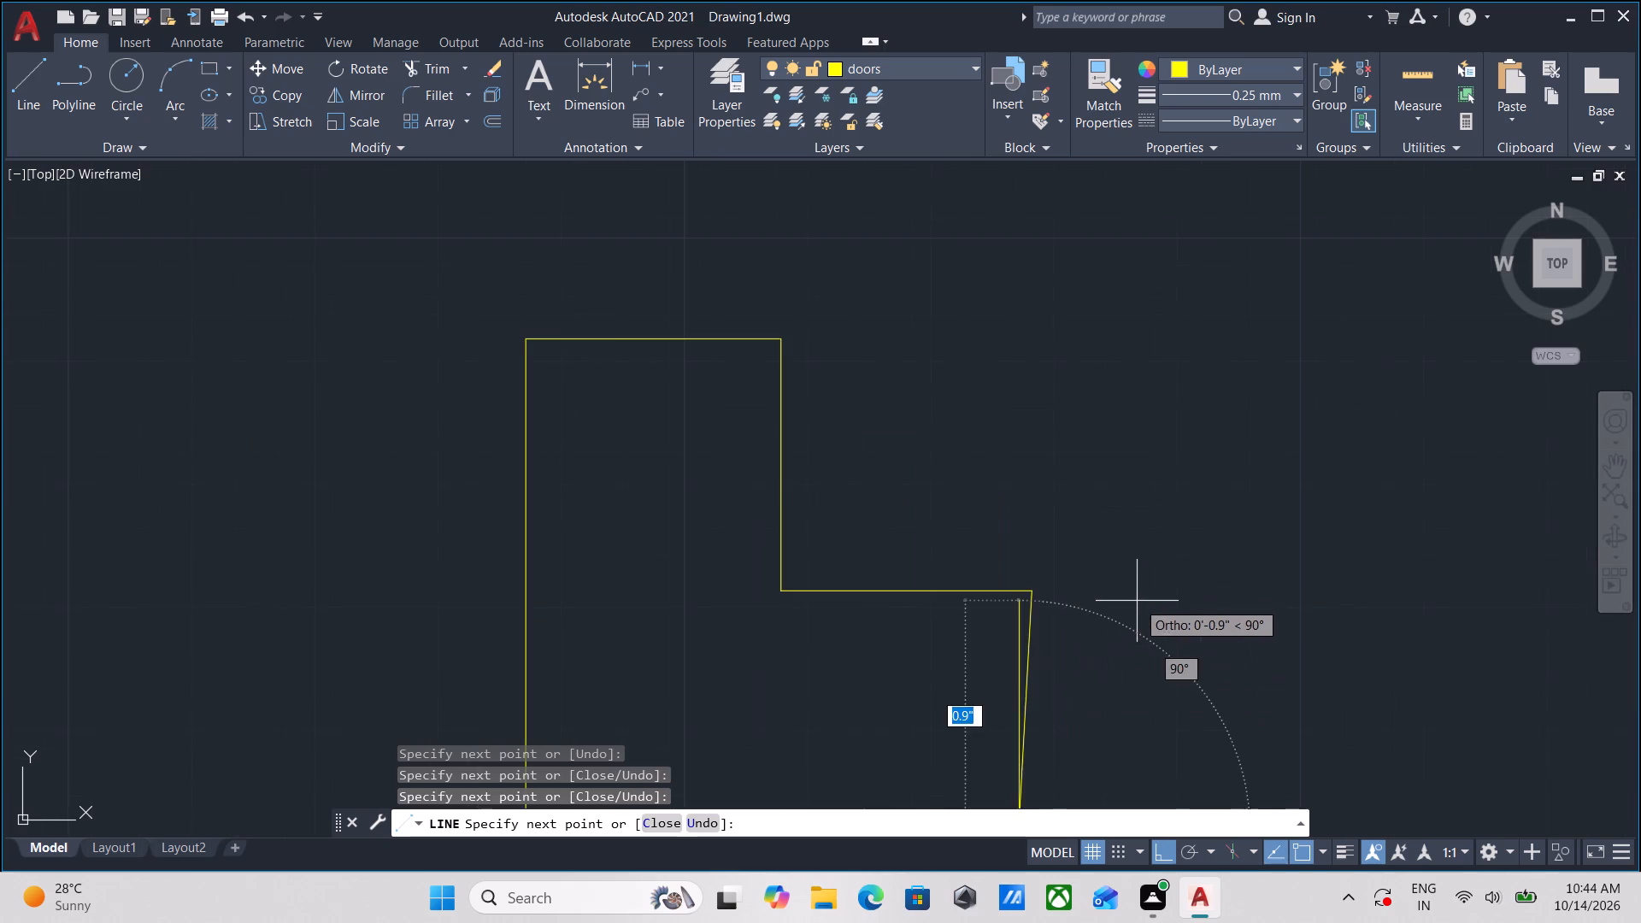
{"action": "key", "text": "Escape"}
Erase the slanted closing segment at the east end of the stepped profile.
{"action": "left_click", "coordinate": [1085, 679]}
{"action": "left_click", "coordinate": [964, 600]}
{"action": "right_click", "coordinate": [964, 600]}
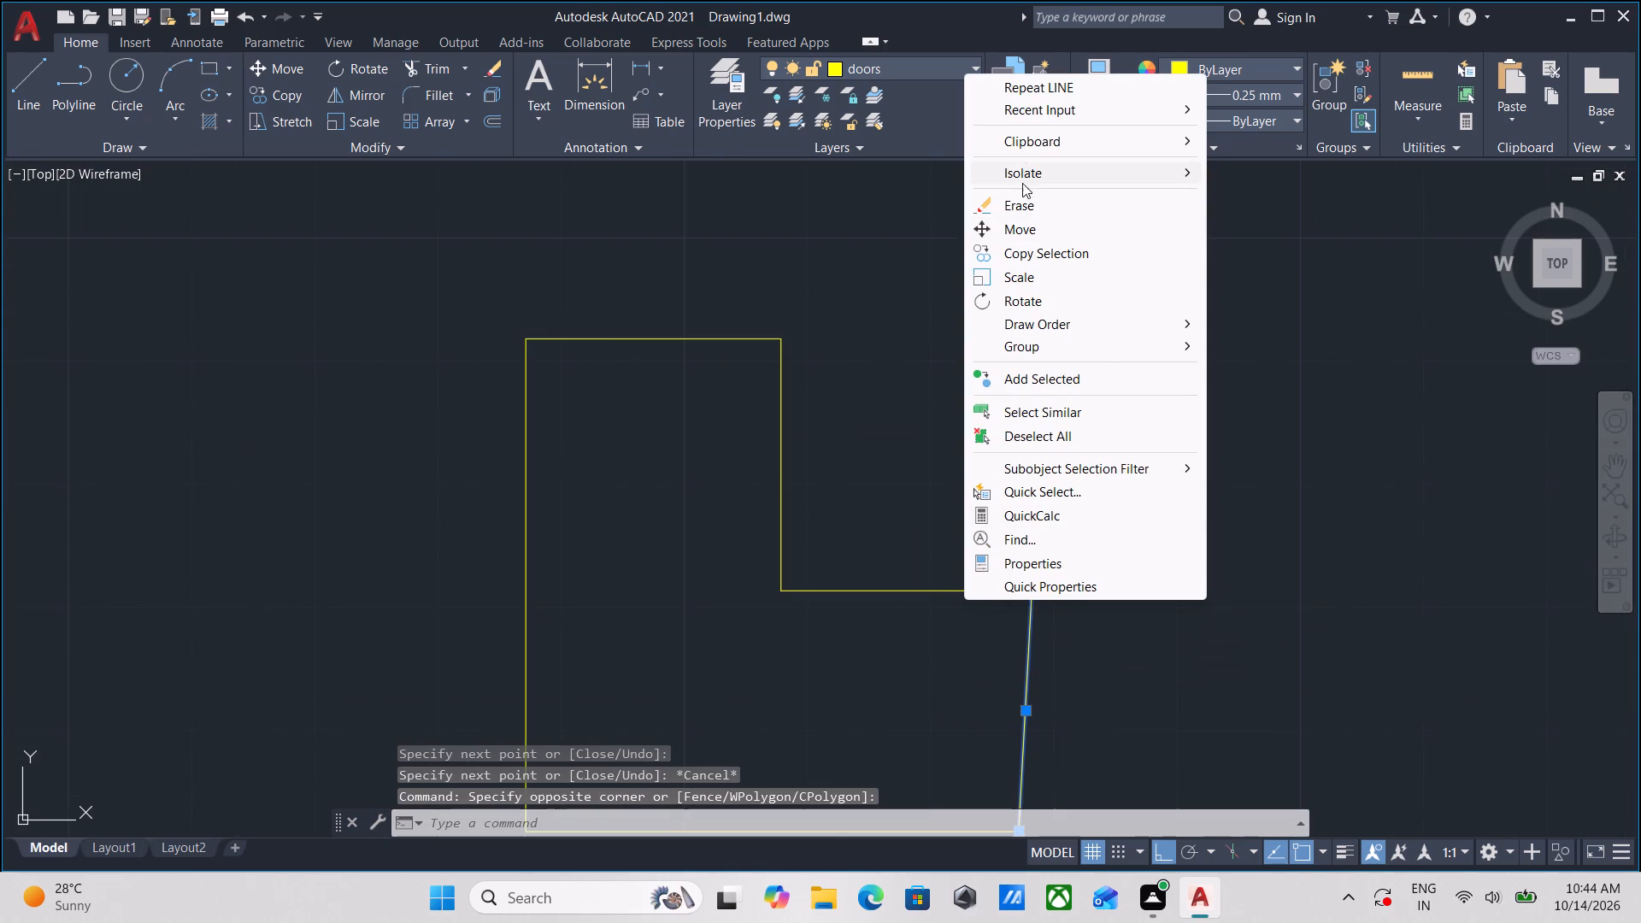
{"action": "left_click", "coordinate": [1038, 208]}
Draw a vertical line about 1" up from the bottom line's east end to the step's horizontal edge.
{"action": "scroll", "coordinate": [1104, 390], "scroll_direction": "down", "scroll_amount": 2}
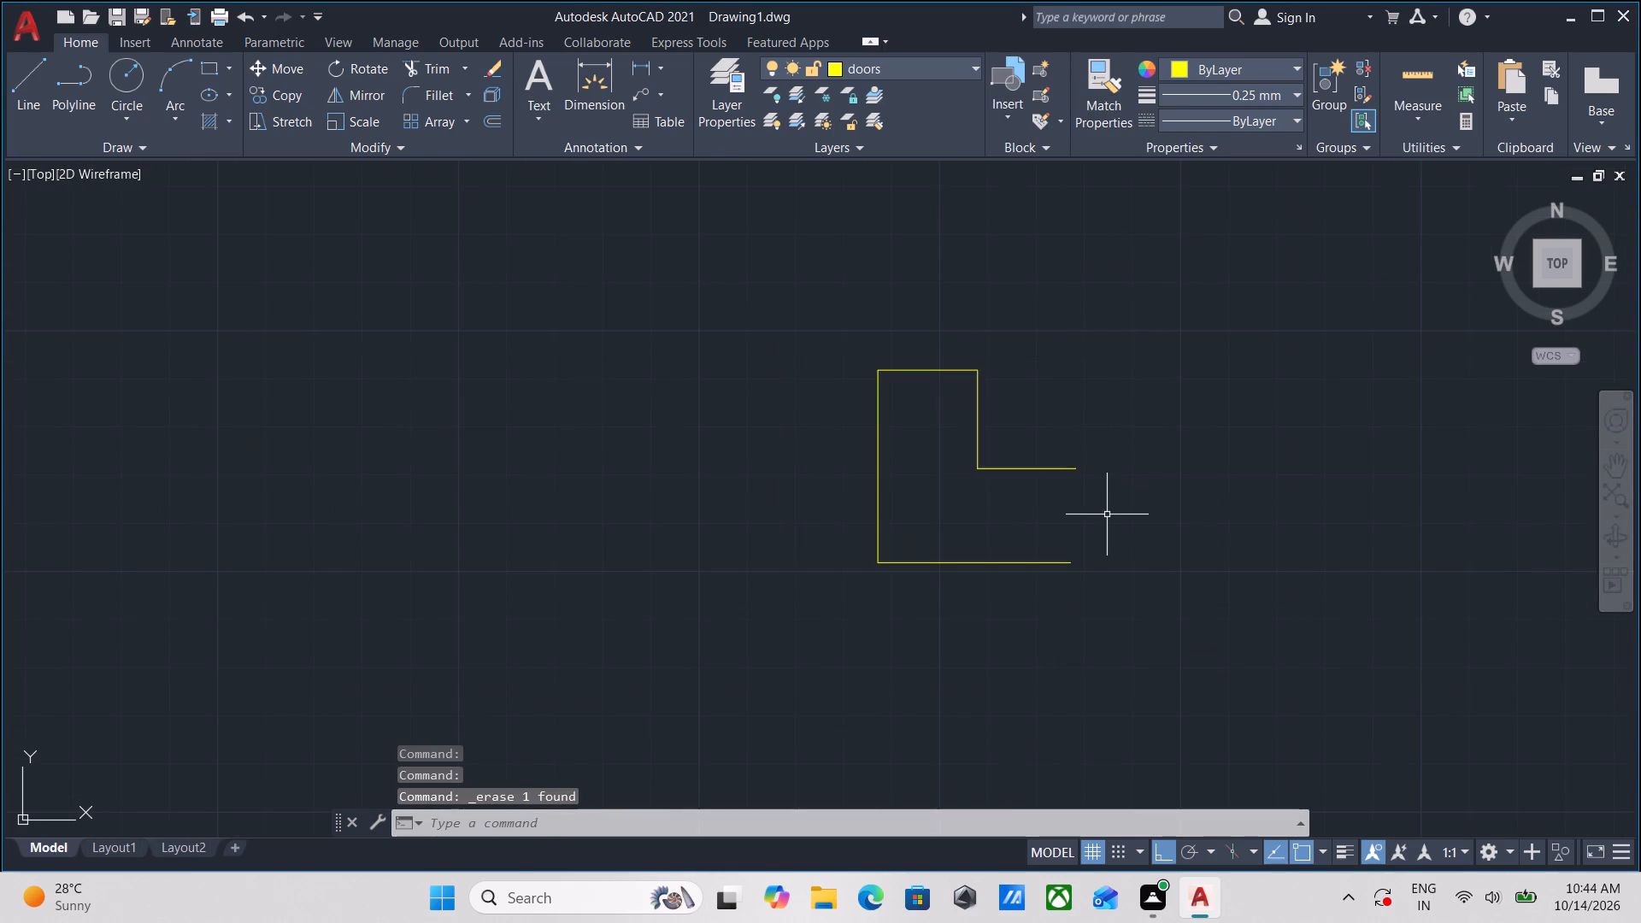
{"action": "key", "text": "l"}
{"action": "key", "text": "Return"}
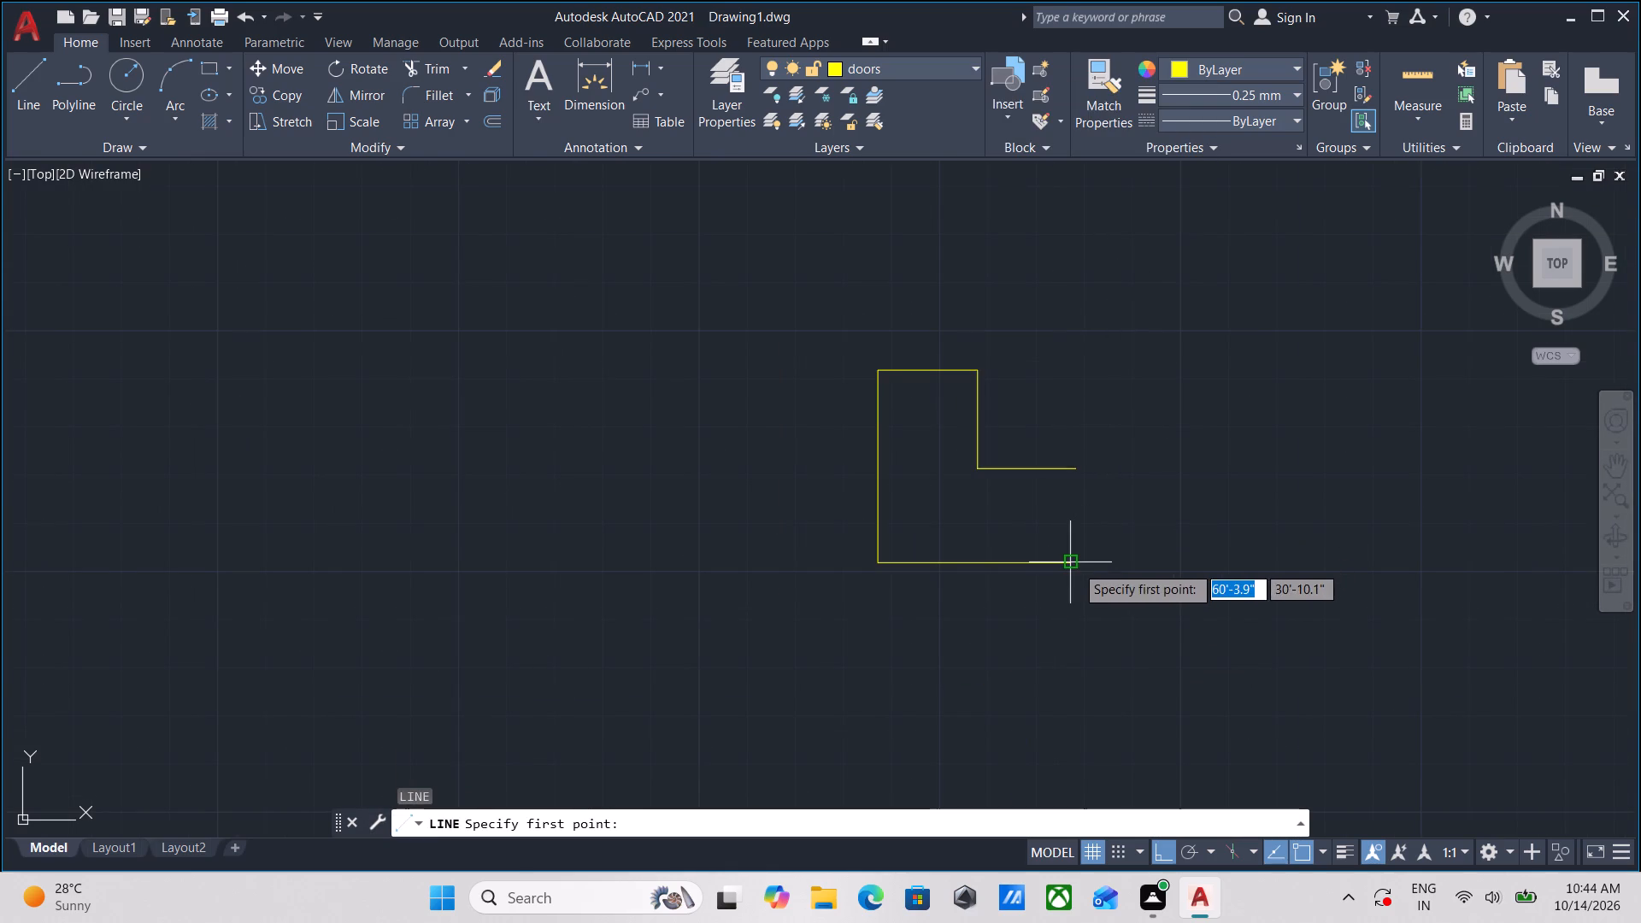
{"action": "left_click", "coordinate": [1073, 566]}
{"action": "scroll", "coordinate": [1072, 467], "scroll_direction": "up", "scroll_amount": 2}
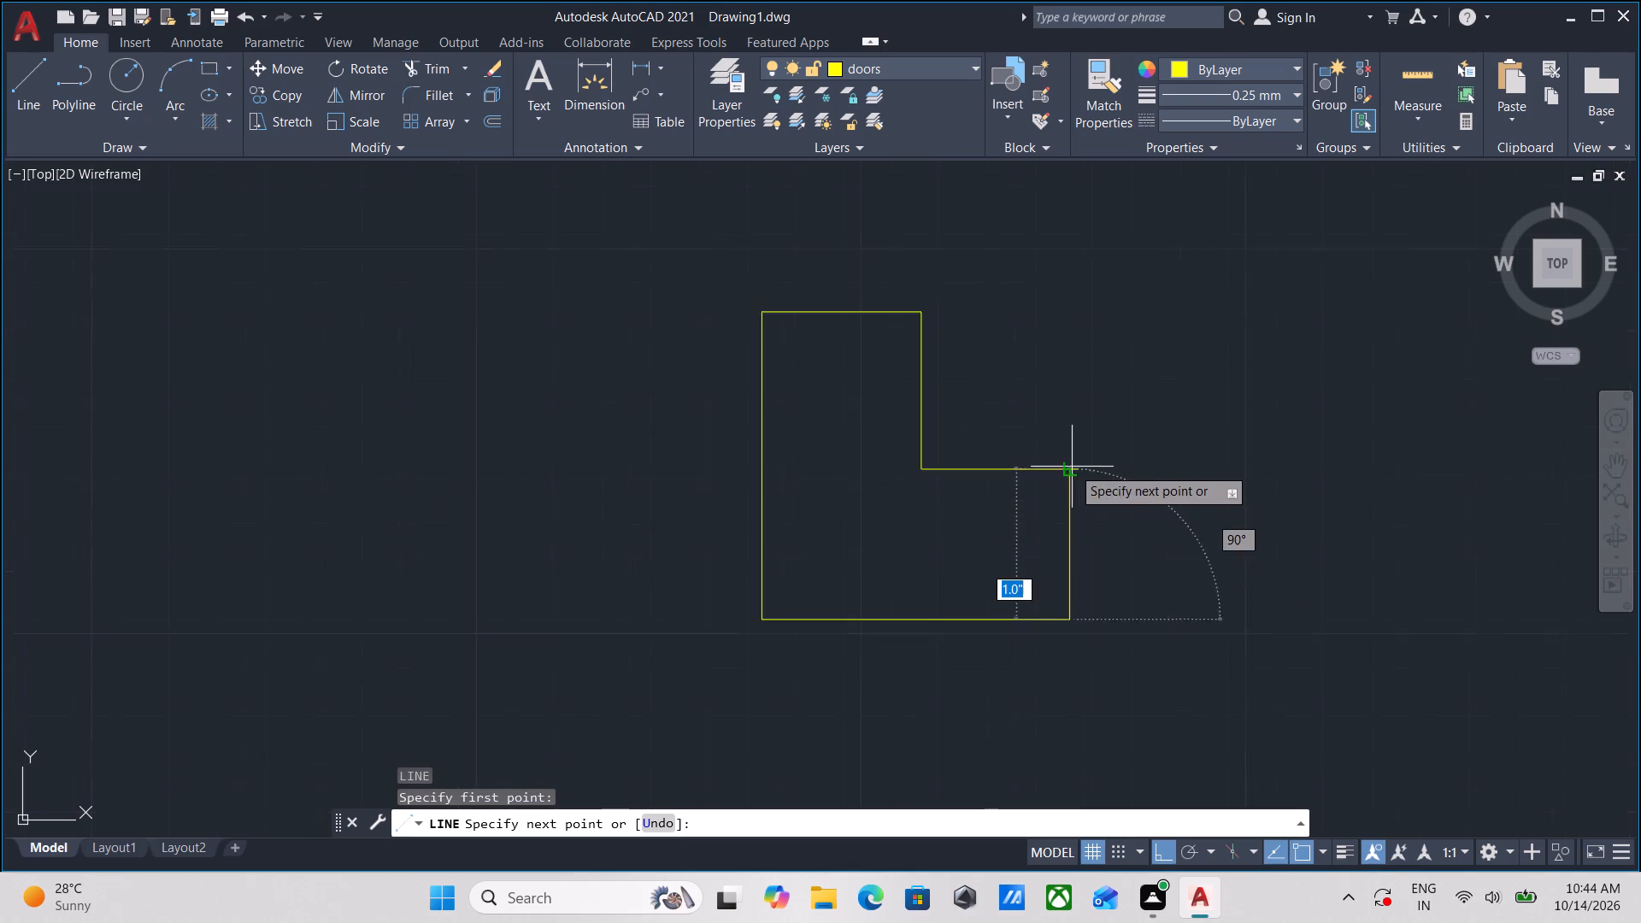
{"action": "left_click", "coordinate": [1062, 472]}
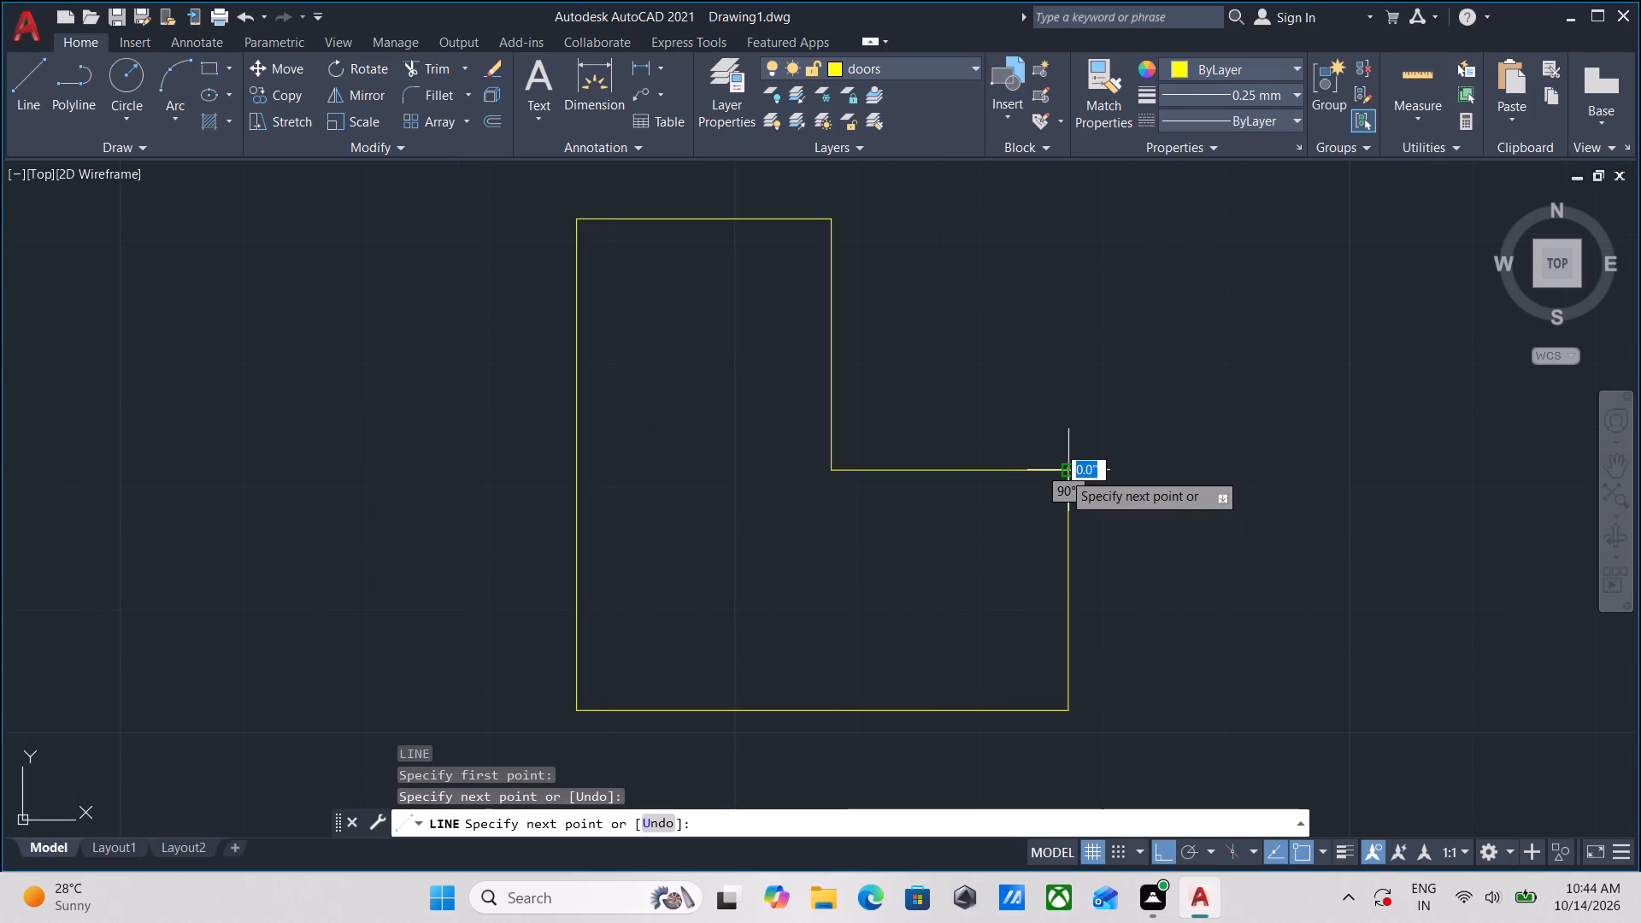
{"action": "scroll", "coordinate": [1062, 472], "scroll_direction": "up", "scroll_amount": 3}
{"action": "key", "text": "Escape"}
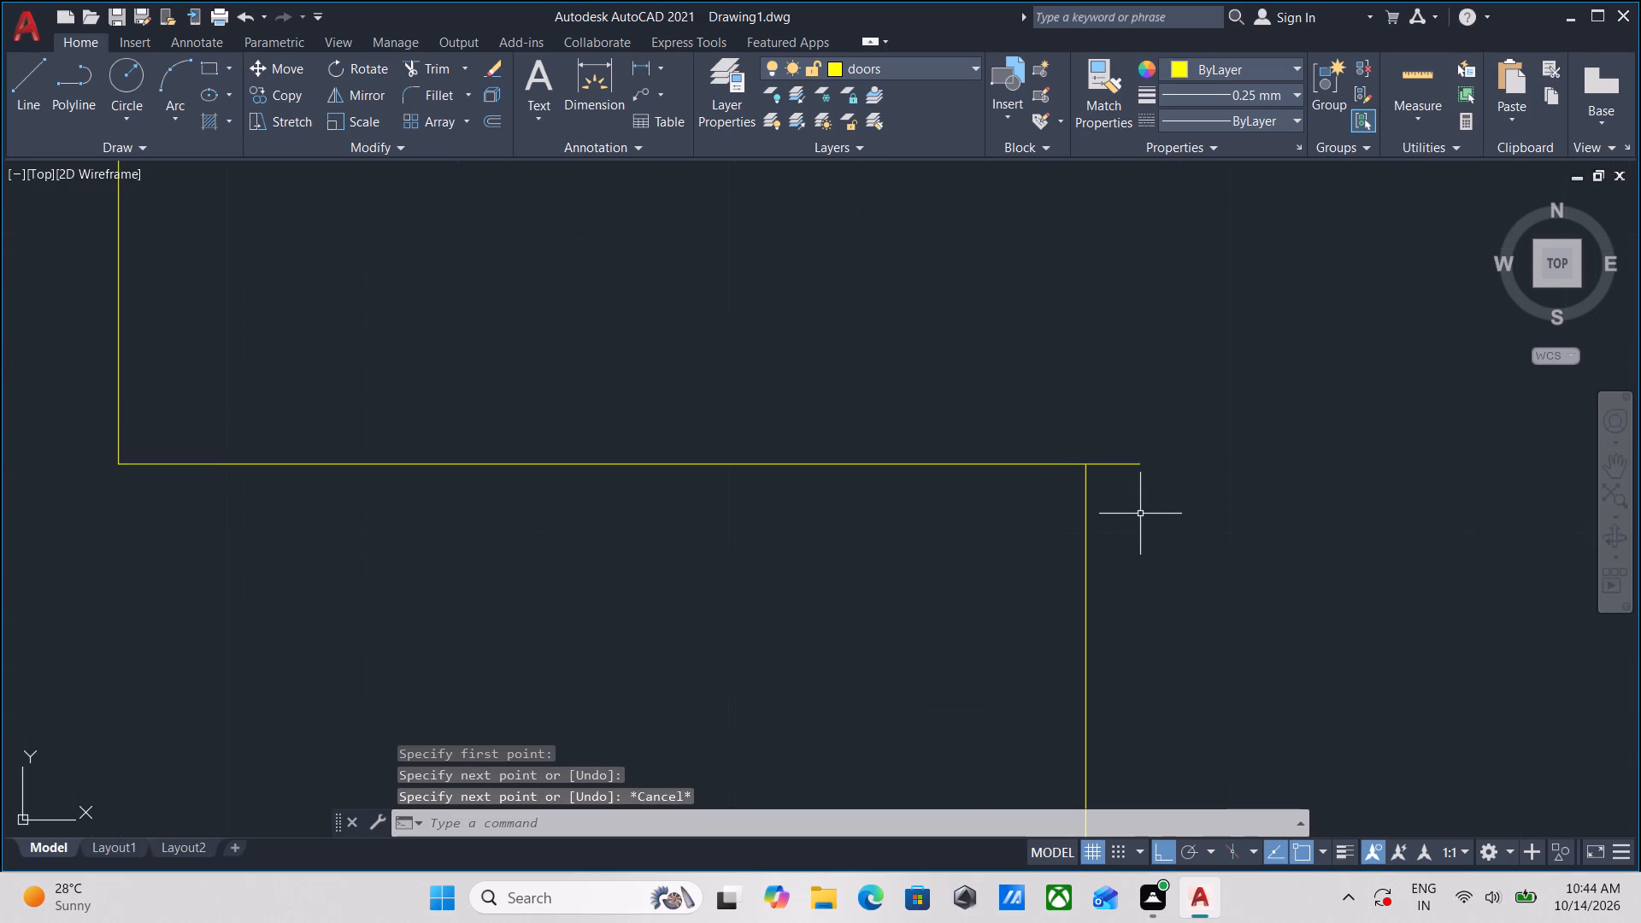
Trim the short overhang of the step's horizontal edge beyond the profile's east side.
{"action": "type", "text": "tr"}
{"action": "key", "text": "Return"}
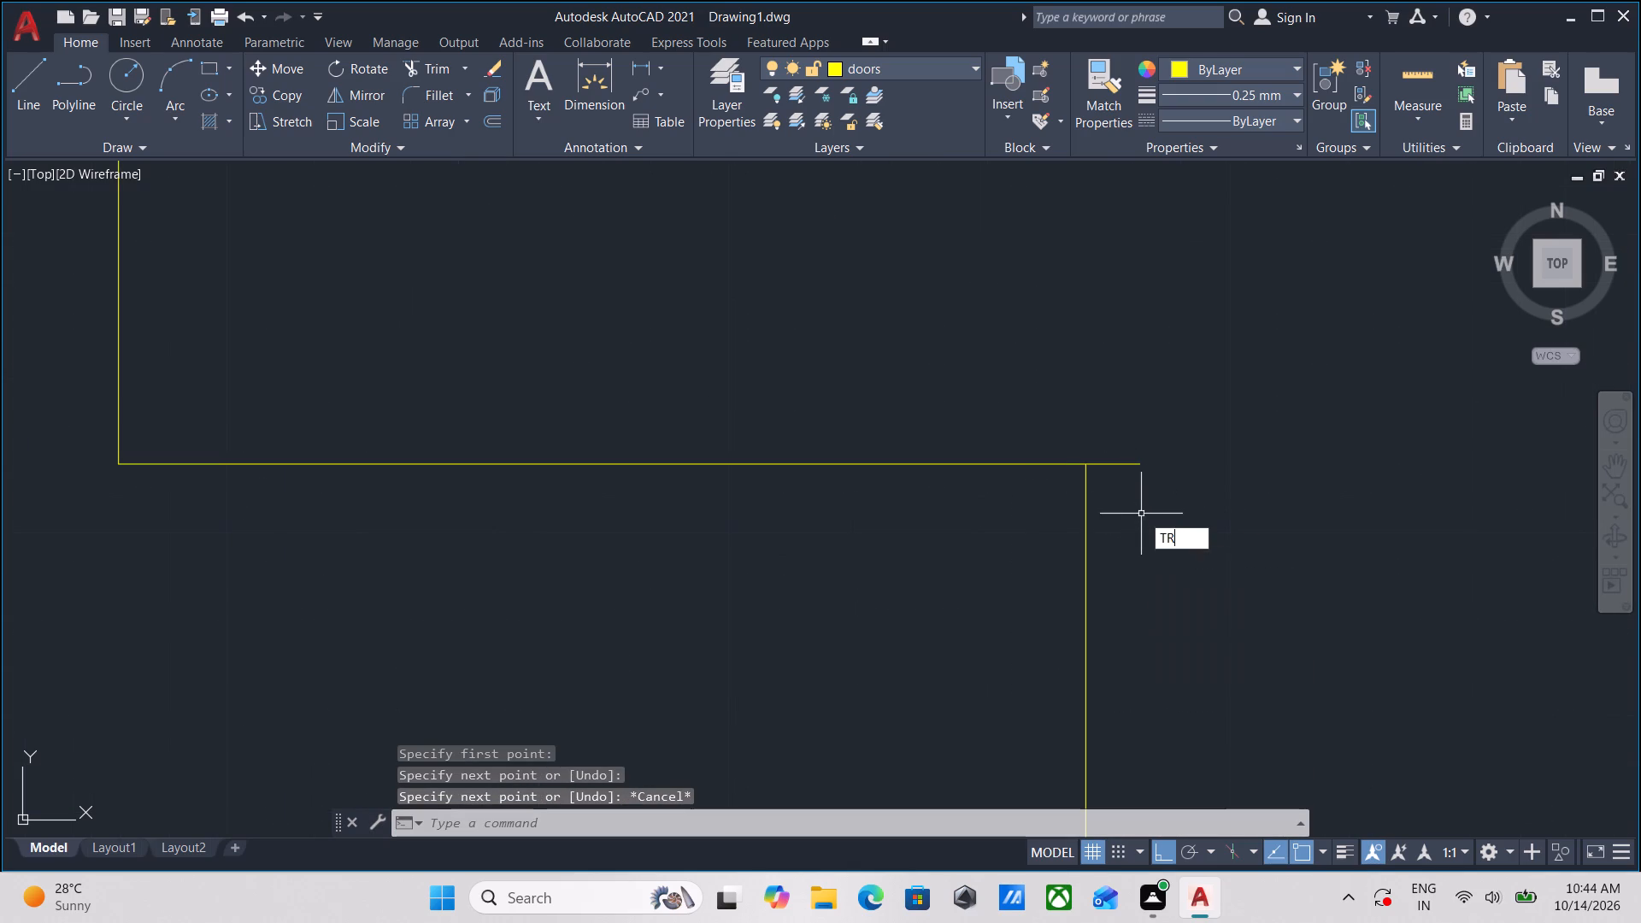
{"action": "left_click", "coordinate": [1142, 510]}
{"action": "left_click", "coordinate": [1083, 388]}
{"action": "key", "text": "Escape"}
Draw a 3' vertical line upward from the stepped profile's lower-west corner.
{"action": "scroll", "coordinate": [1084, 388], "scroll_direction": "down", "scroll_amount": 4}
{"action": "scroll", "coordinate": [955, 425], "scroll_direction": "down", "scroll_amount": 1}
{"action": "middle_click_drag", "start_coordinate": [953, 425], "coordinate": [996, 478]}
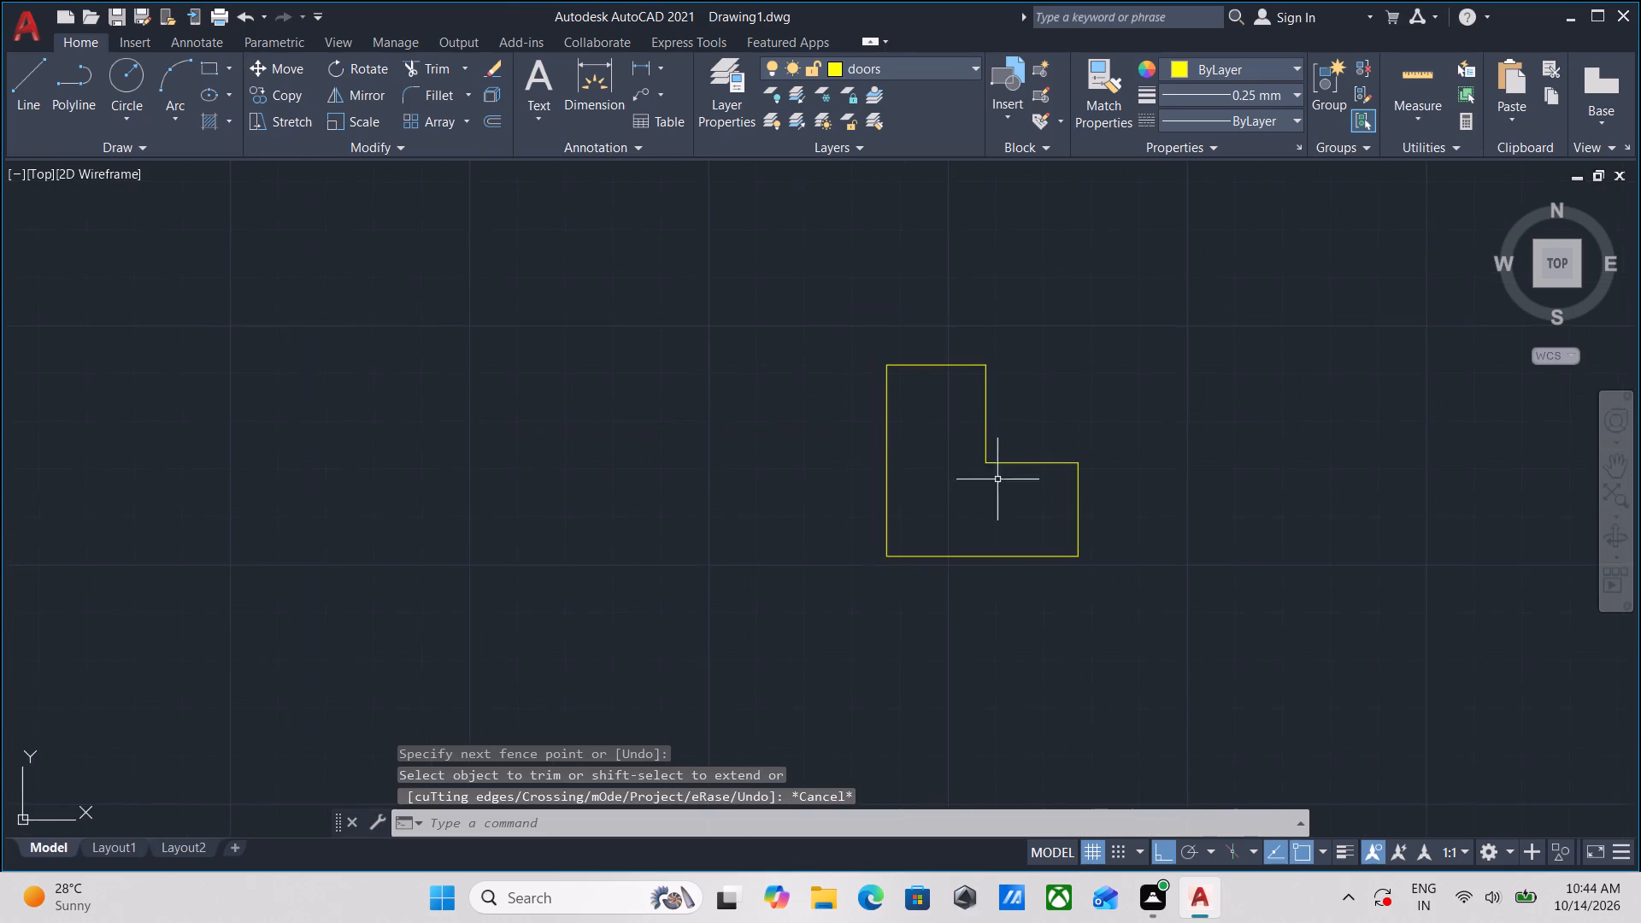
{"action": "middle_click_drag", "start_coordinate": [909, 460], "coordinate": [912, 543]}
{"action": "scroll", "coordinate": [912, 544], "scroll_direction": "down", "scroll_amount": 1}
{"action": "middle_click_drag", "start_coordinate": [912, 544], "coordinate": [915, 586]}
{"action": "middle_click_drag", "start_coordinate": [923, 605], "coordinate": [959, 574]}
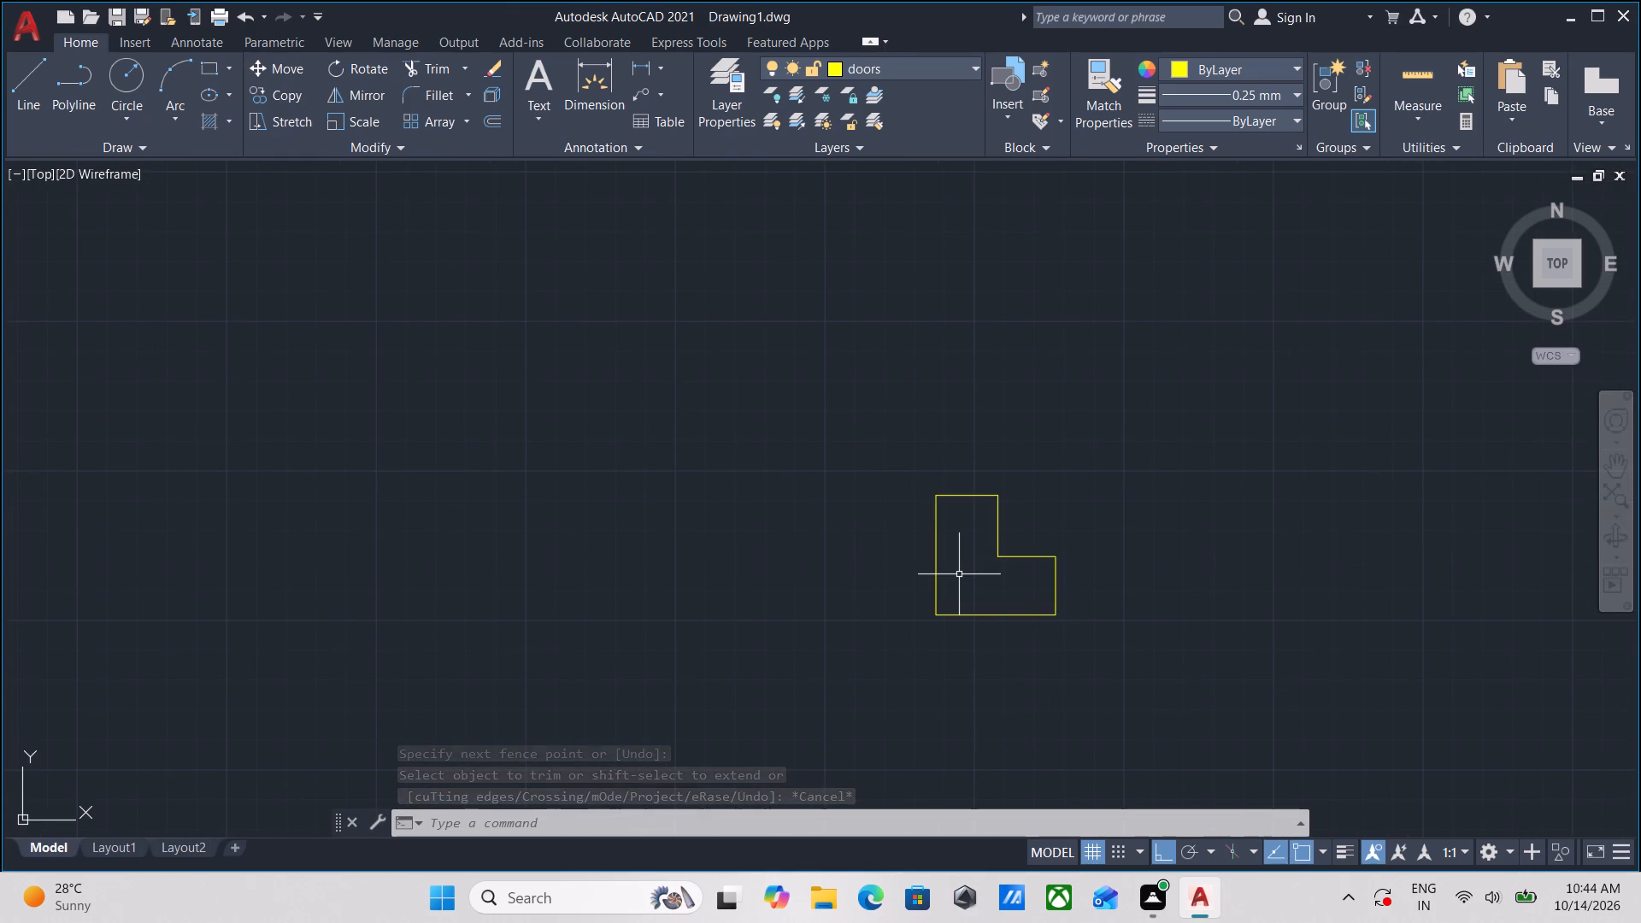
{"action": "key", "text": "l"}
{"action": "key", "text": "Return"}
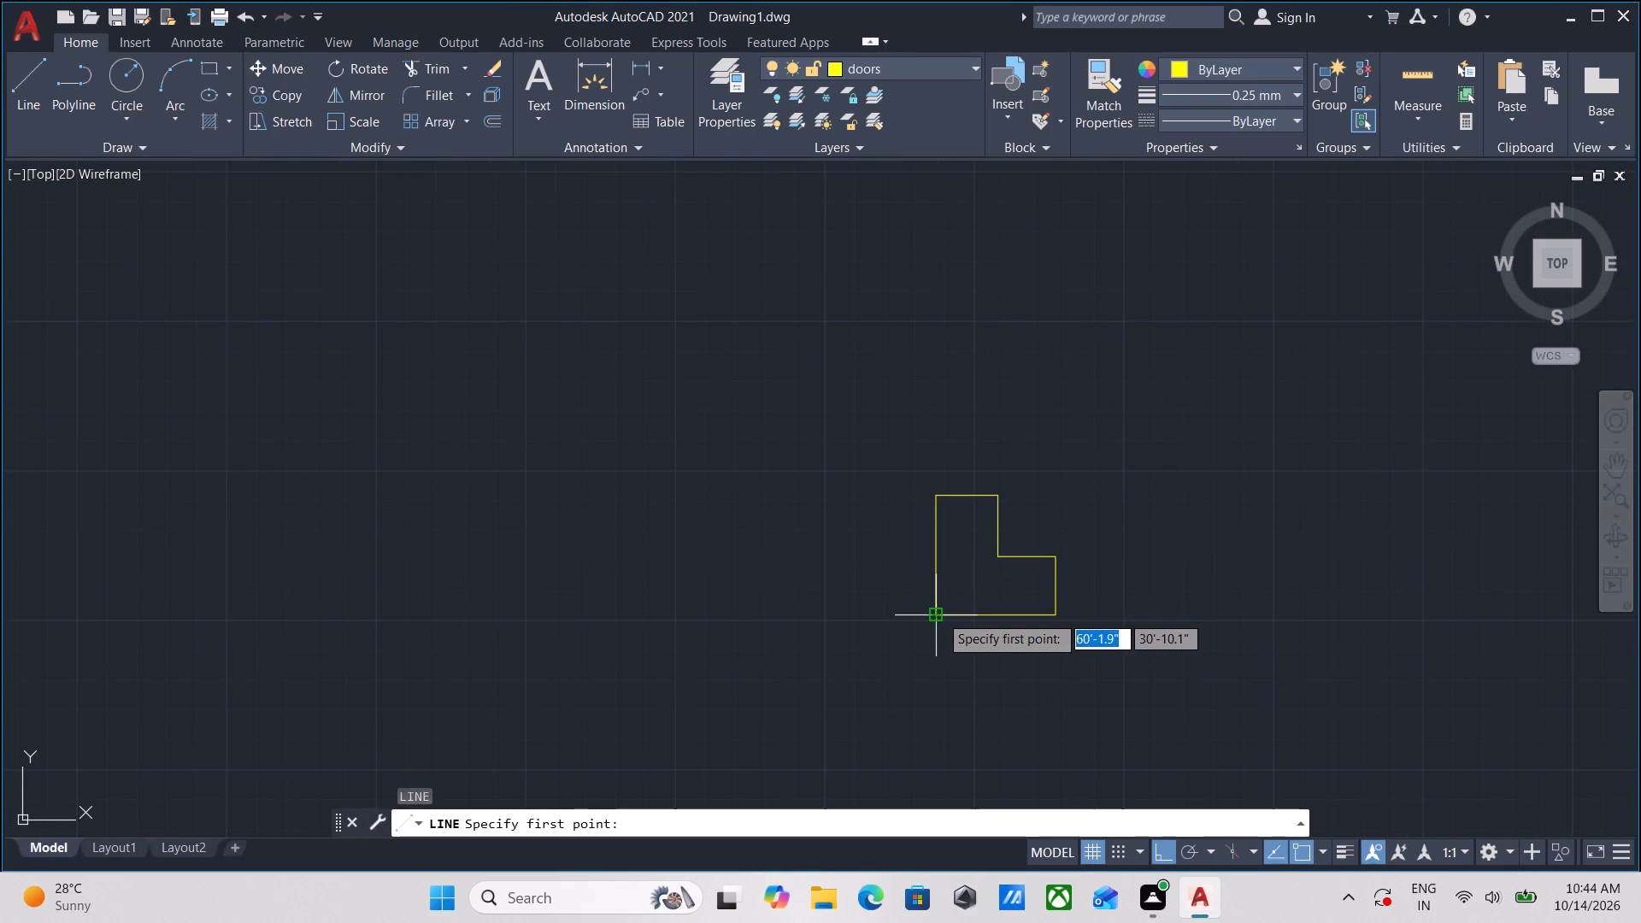
{"action": "left_click", "coordinate": [939, 614]}
{"action": "middle_click_drag", "start_coordinate": [956, 283], "coordinate": [955, 473]}
{"action": "scroll", "coordinate": [965, 314], "scroll_direction": "down", "scroll_amount": 2}
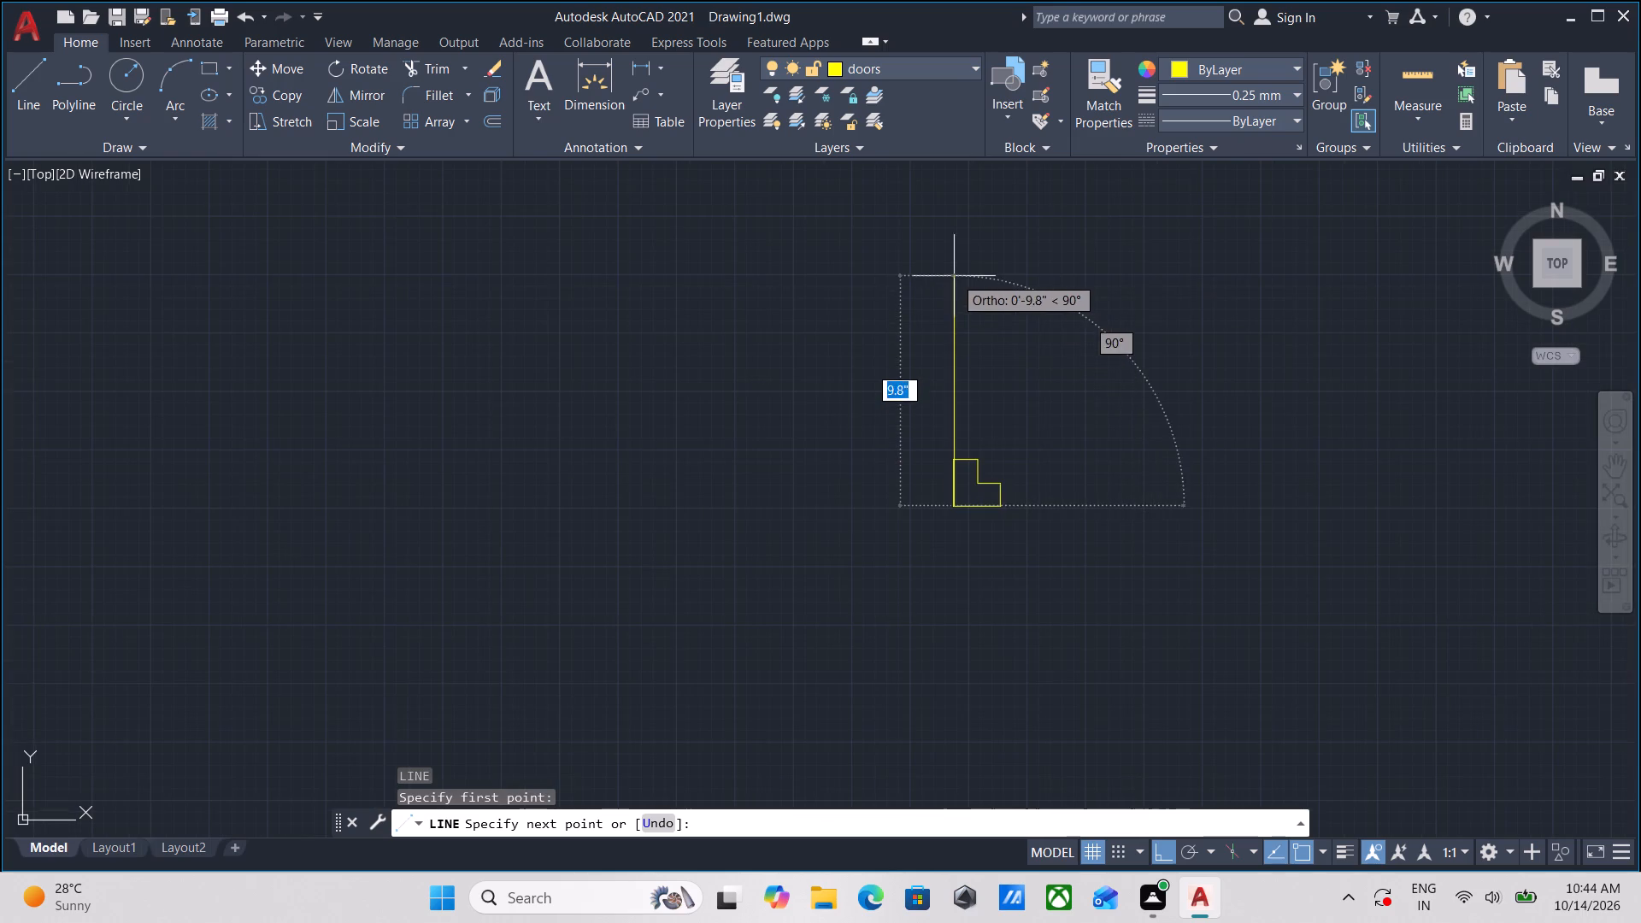
{"action": "middle_click_drag", "start_coordinate": [953, 273], "coordinate": [915, 446]}
{"action": "key", "text": "3"}
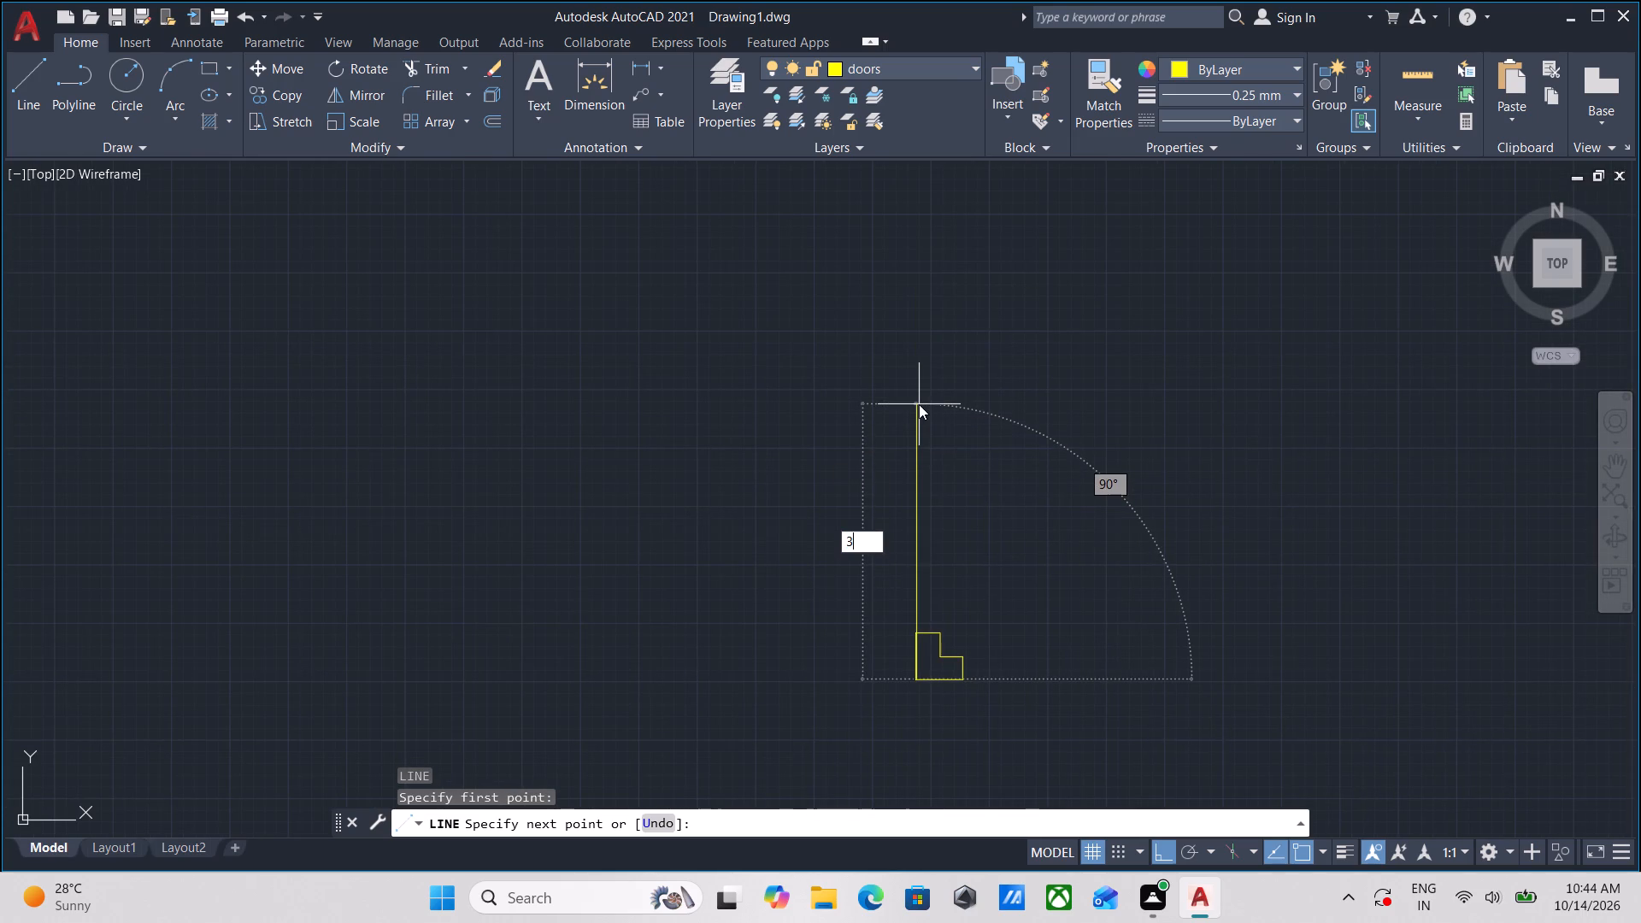
{"action": "key", "text": "apostrophe"}
{"action": "key", "text": "Return"}
{"action": "scroll", "coordinate": [919, 404], "scroll_direction": "down", "scroll_amount": 2}
{"action": "middle_click_drag", "start_coordinate": [919, 404], "coordinate": [831, 435]}
{"action": "key", "text": "Escape"}
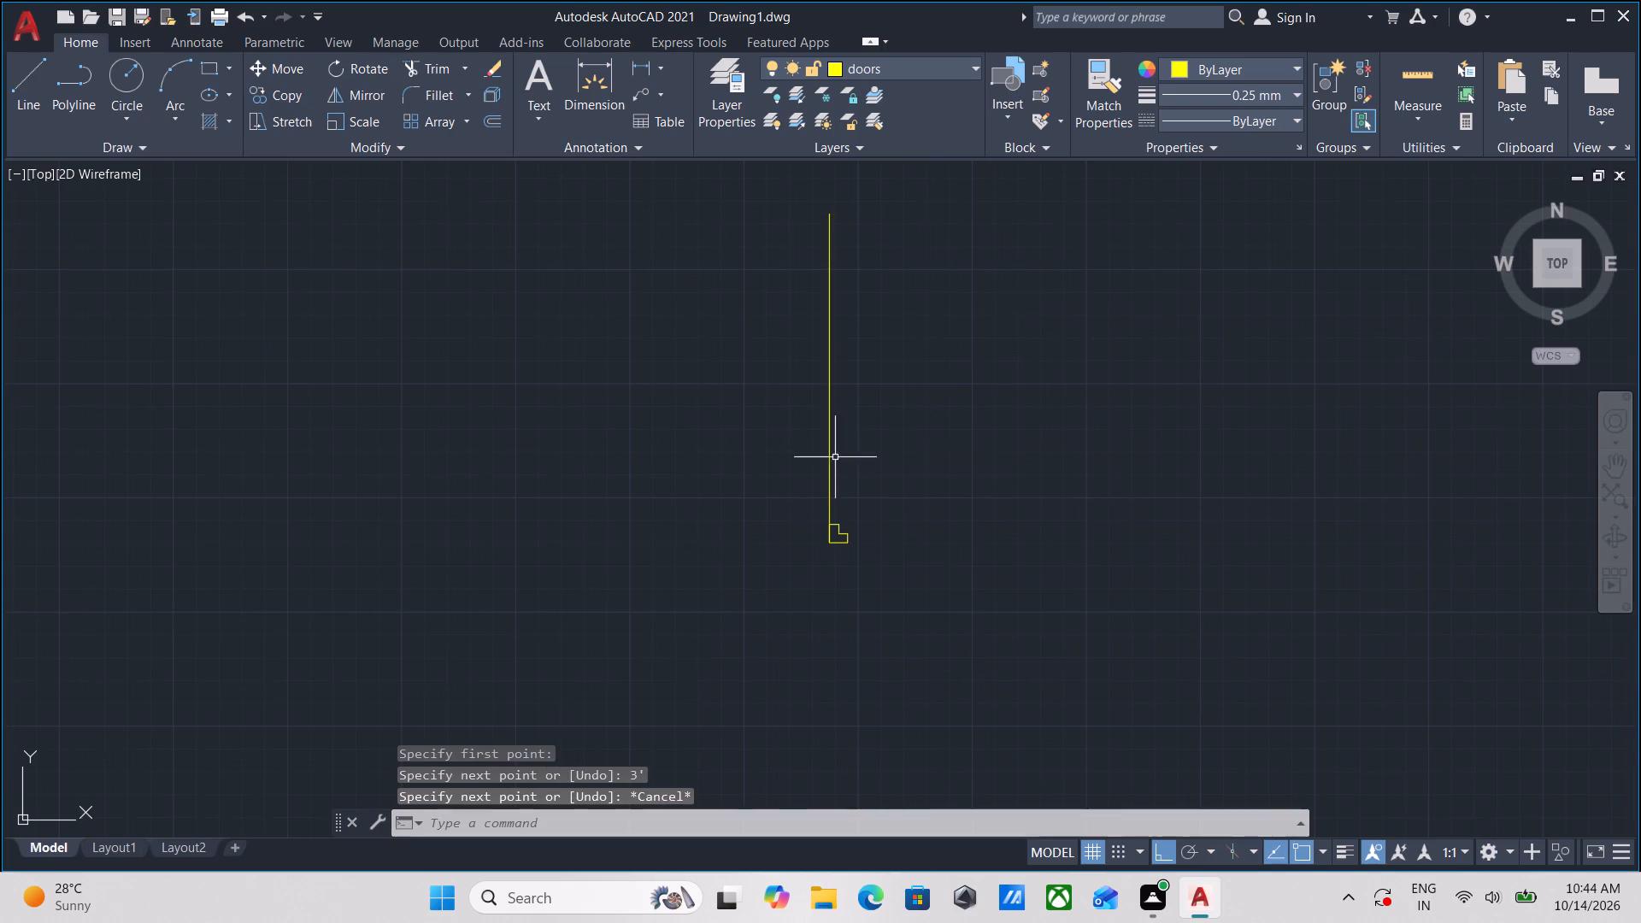
Draw a 3'4" horizontal line eastward from the stepped profile's lower-west corner.
{"action": "scroll", "coordinate": [836, 509], "scroll_direction": "up", "scroll_amount": 3}
{"action": "middle_click_drag", "start_coordinate": [833, 544], "coordinate": [869, 473]}
{"action": "scroll", "coordinate": [838, 469], "scroll_direction": "up", "scroll_amount": 1}
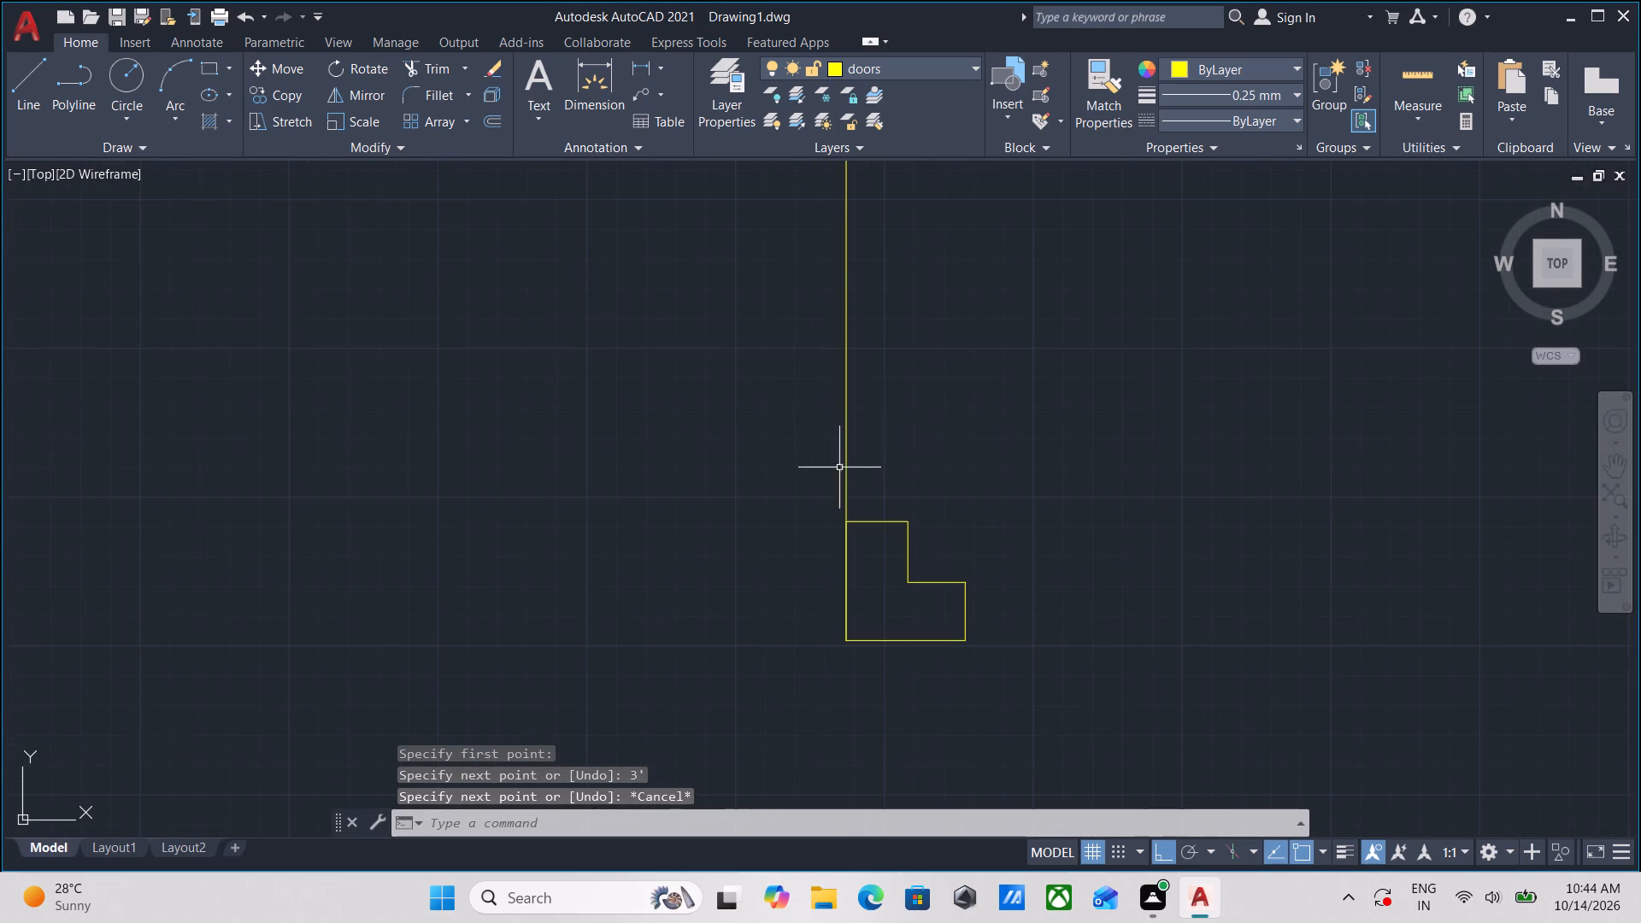
{"action": "middle_click_drag", "start_coordinate": [914, 428], "coordinate": [783, 429]}
{"action": "middle_click_drag", "start_coordinate": [869, 553], "coordinate": [773, 549]}
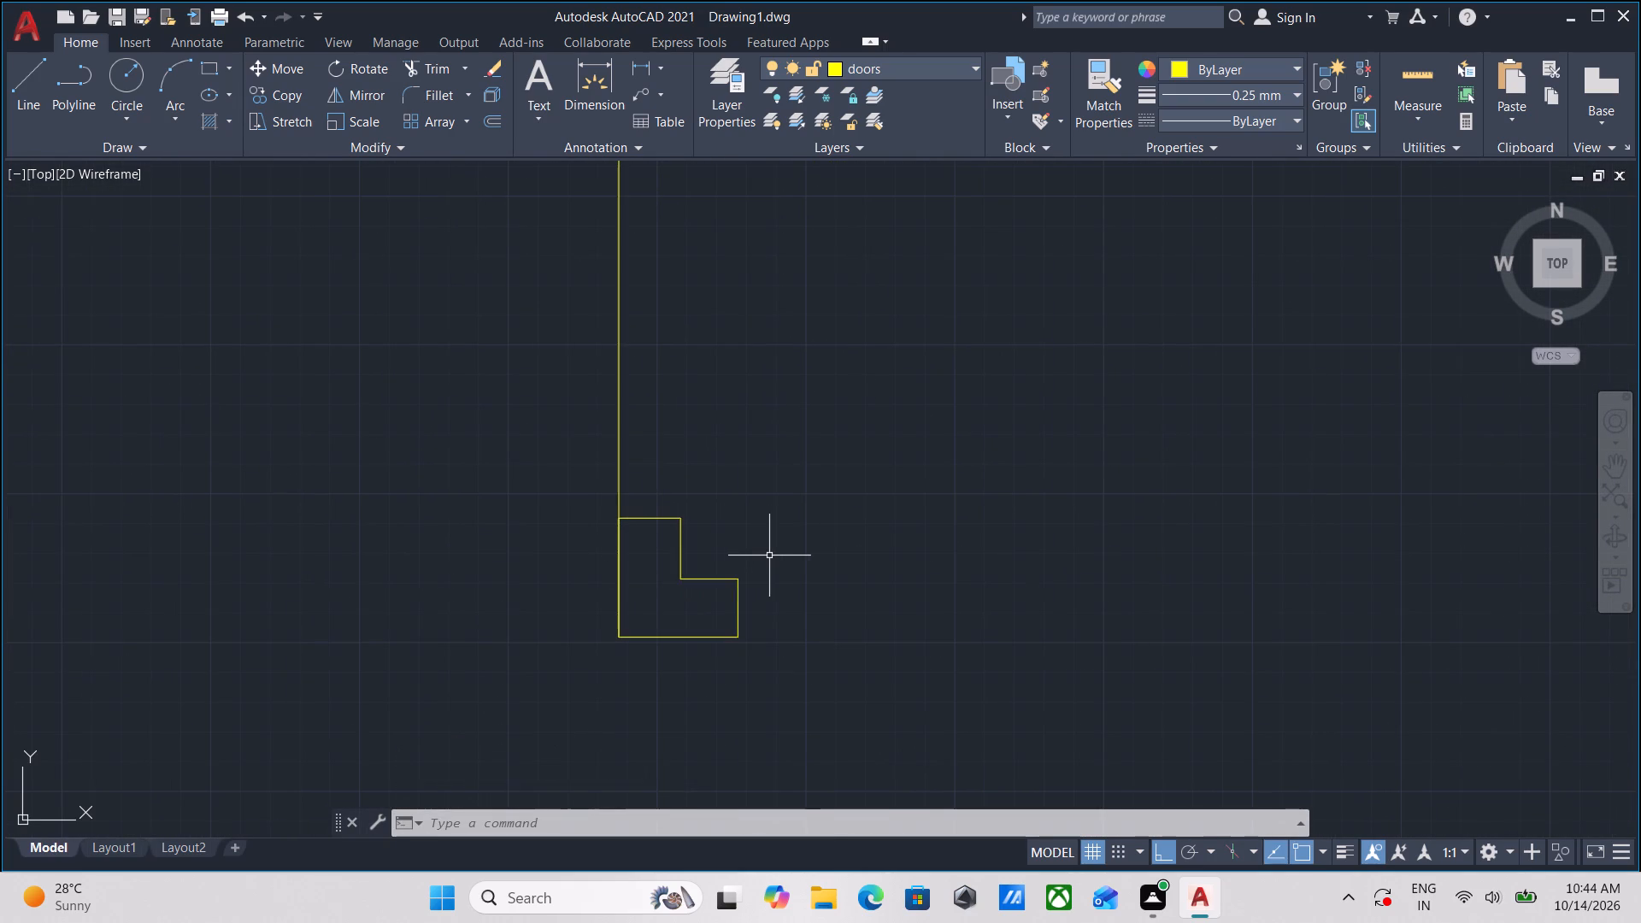
{"action": "middle_click_drag", "start_coordinate": [789, 550], "coordinate": [814, 521]}
{"action": "key", "text": "l"}
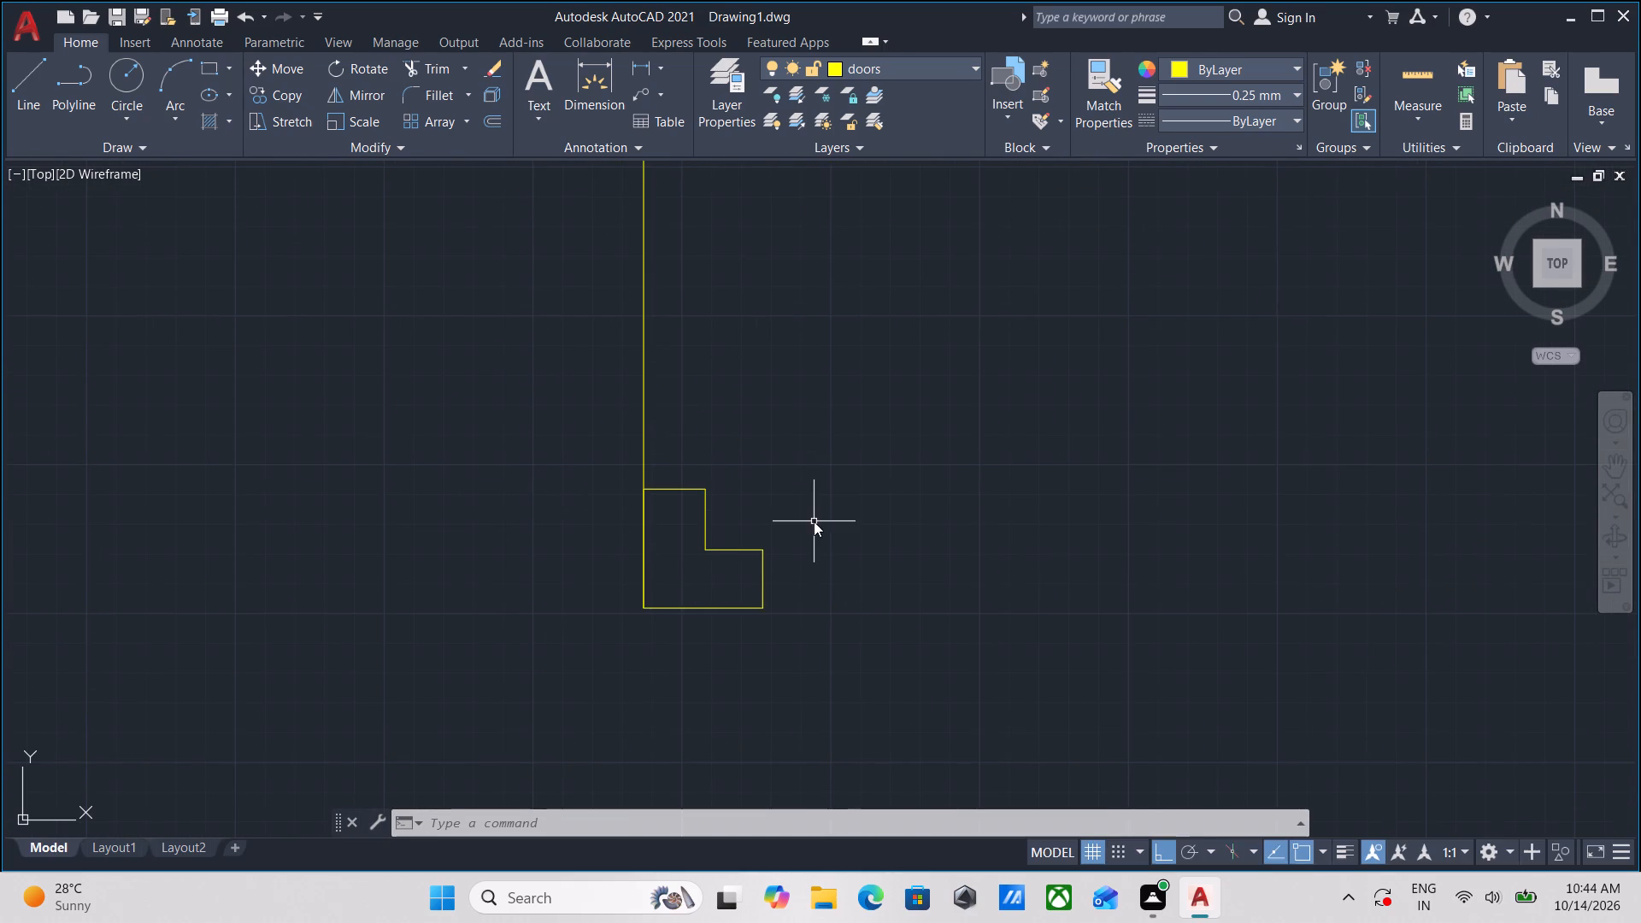
{"action": "key", "text": "Return"}
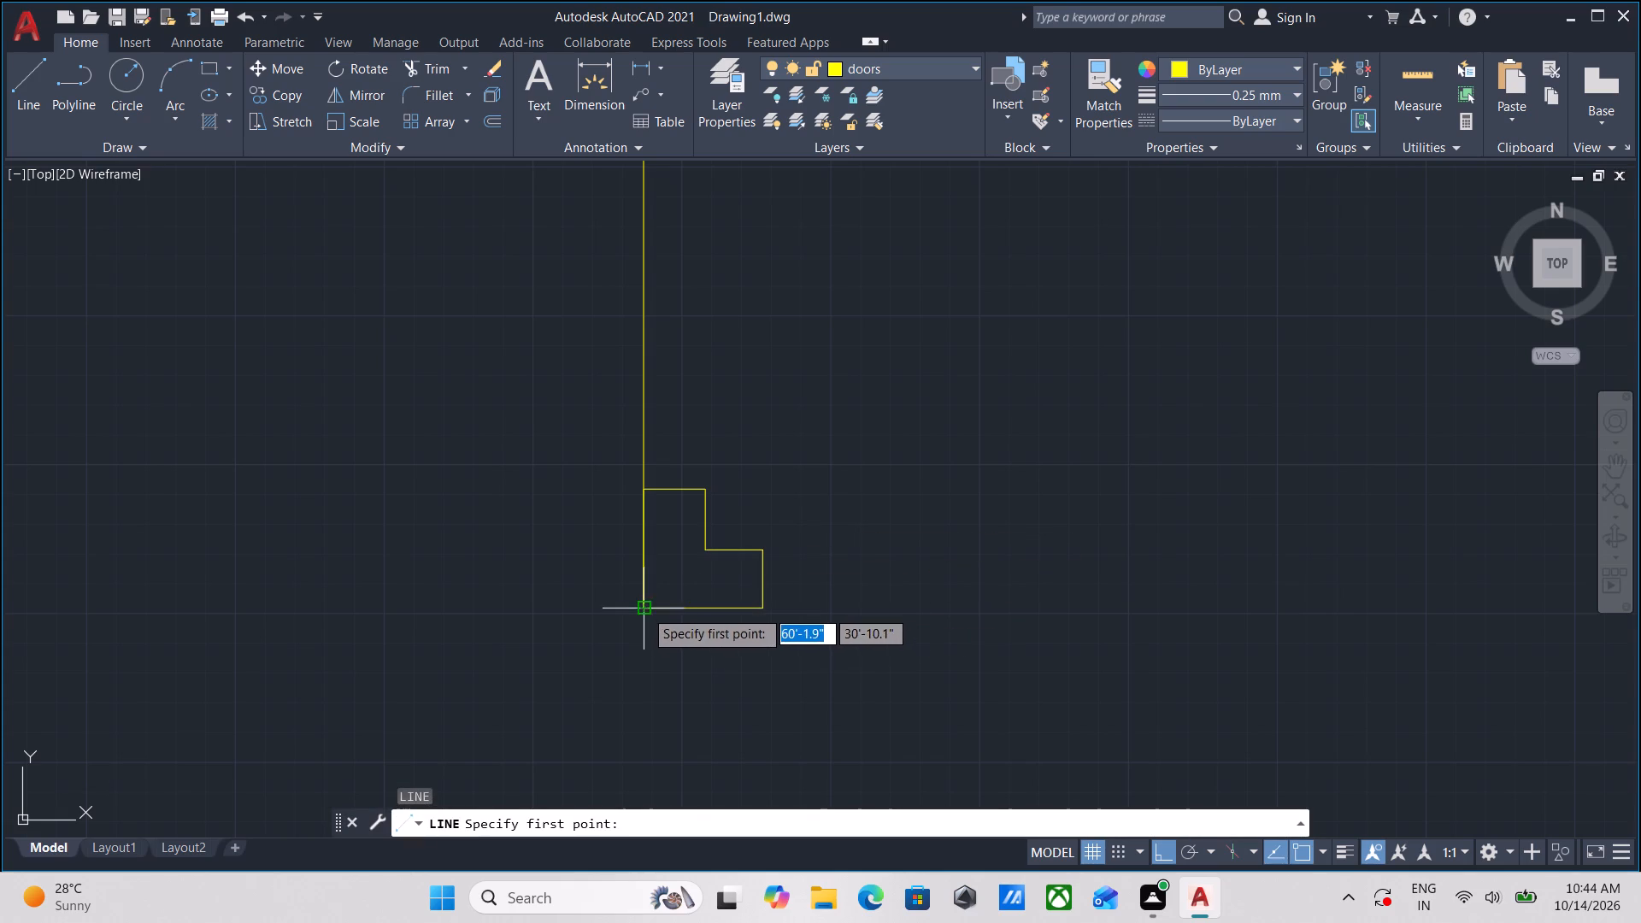
{"action": "left_click", "coordinate": [644, 609]}
{"action": "middle_click_drag", "start_coordinate": [1270, 577], "coordinate": [979, 582]}
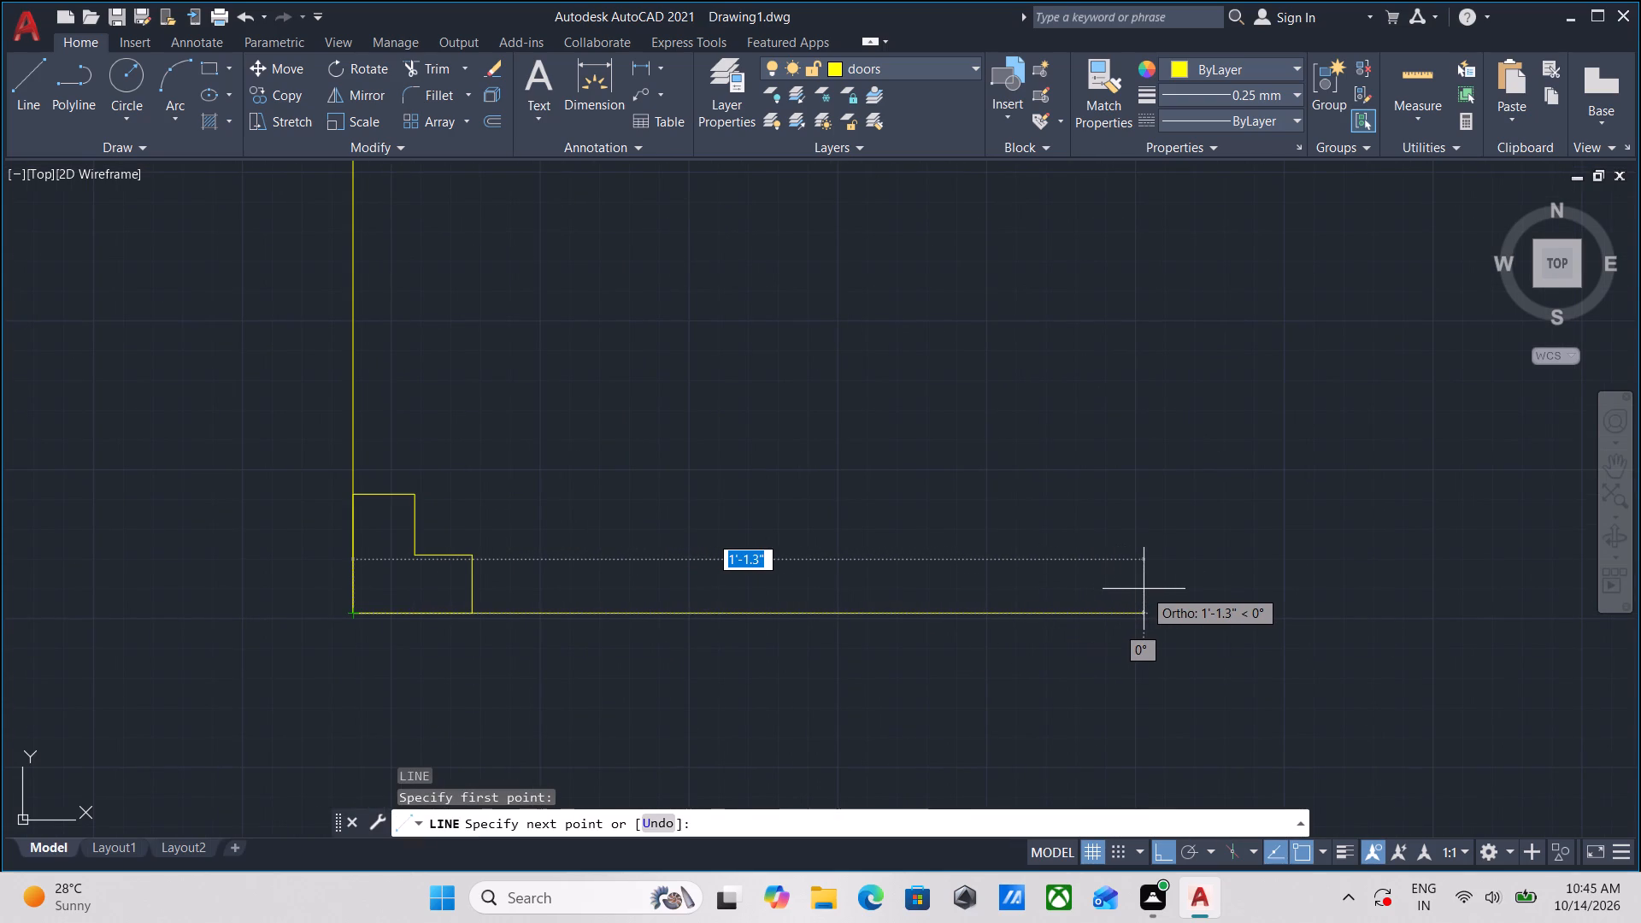
{"action": "type", "text": "3'"}
{"action": "key", "text": "4"}
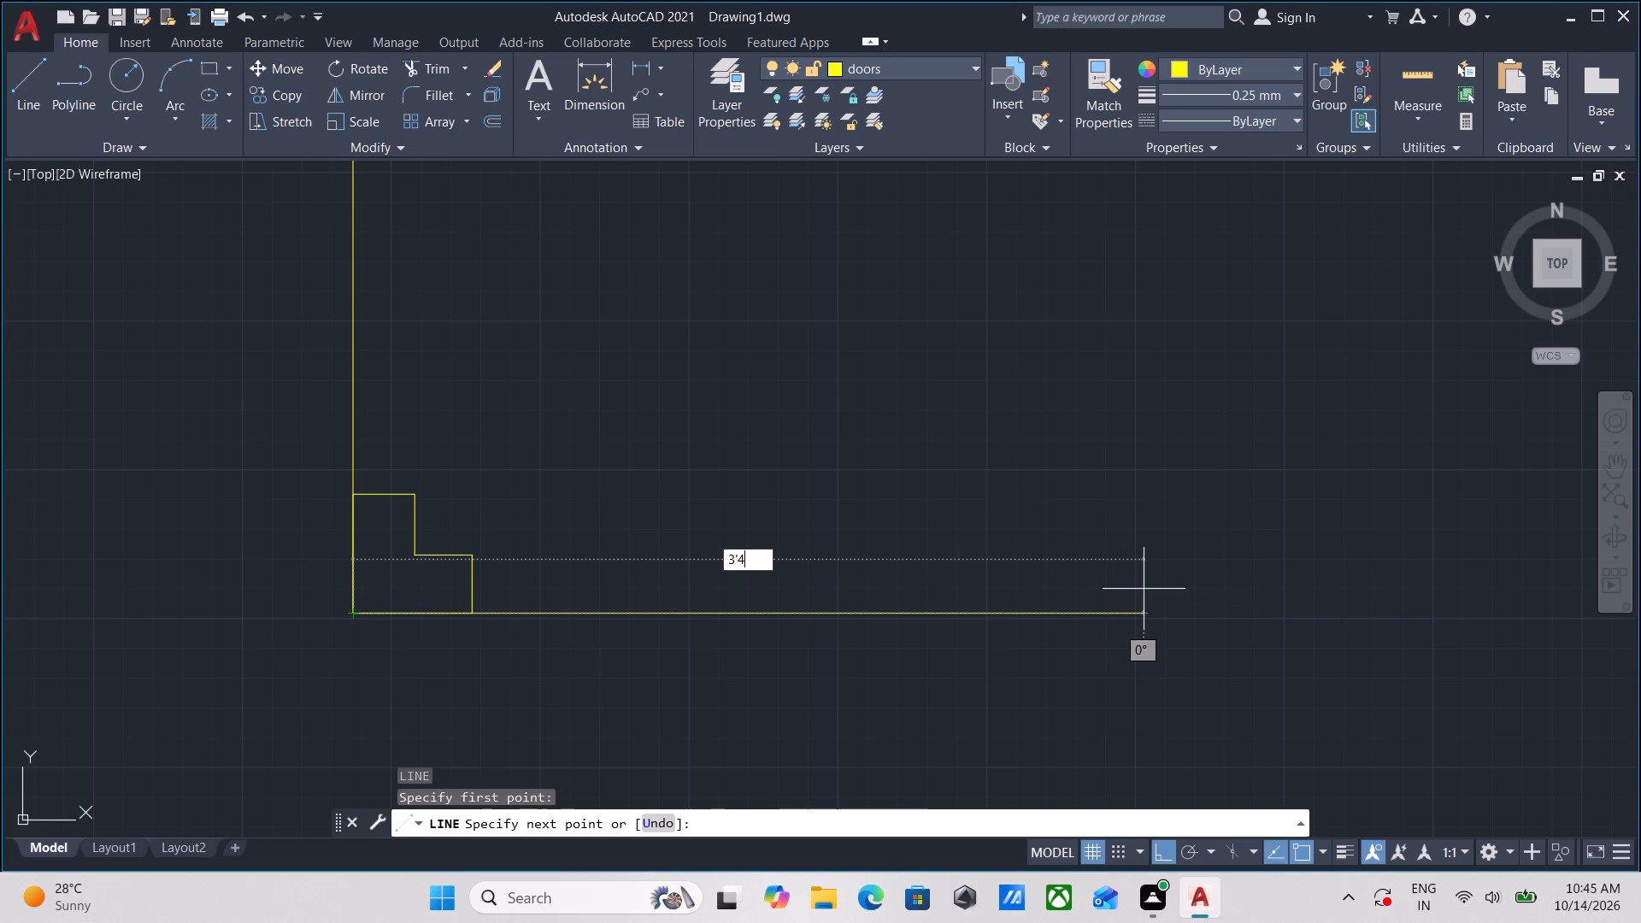
{"action": "key", "text": "Return"}
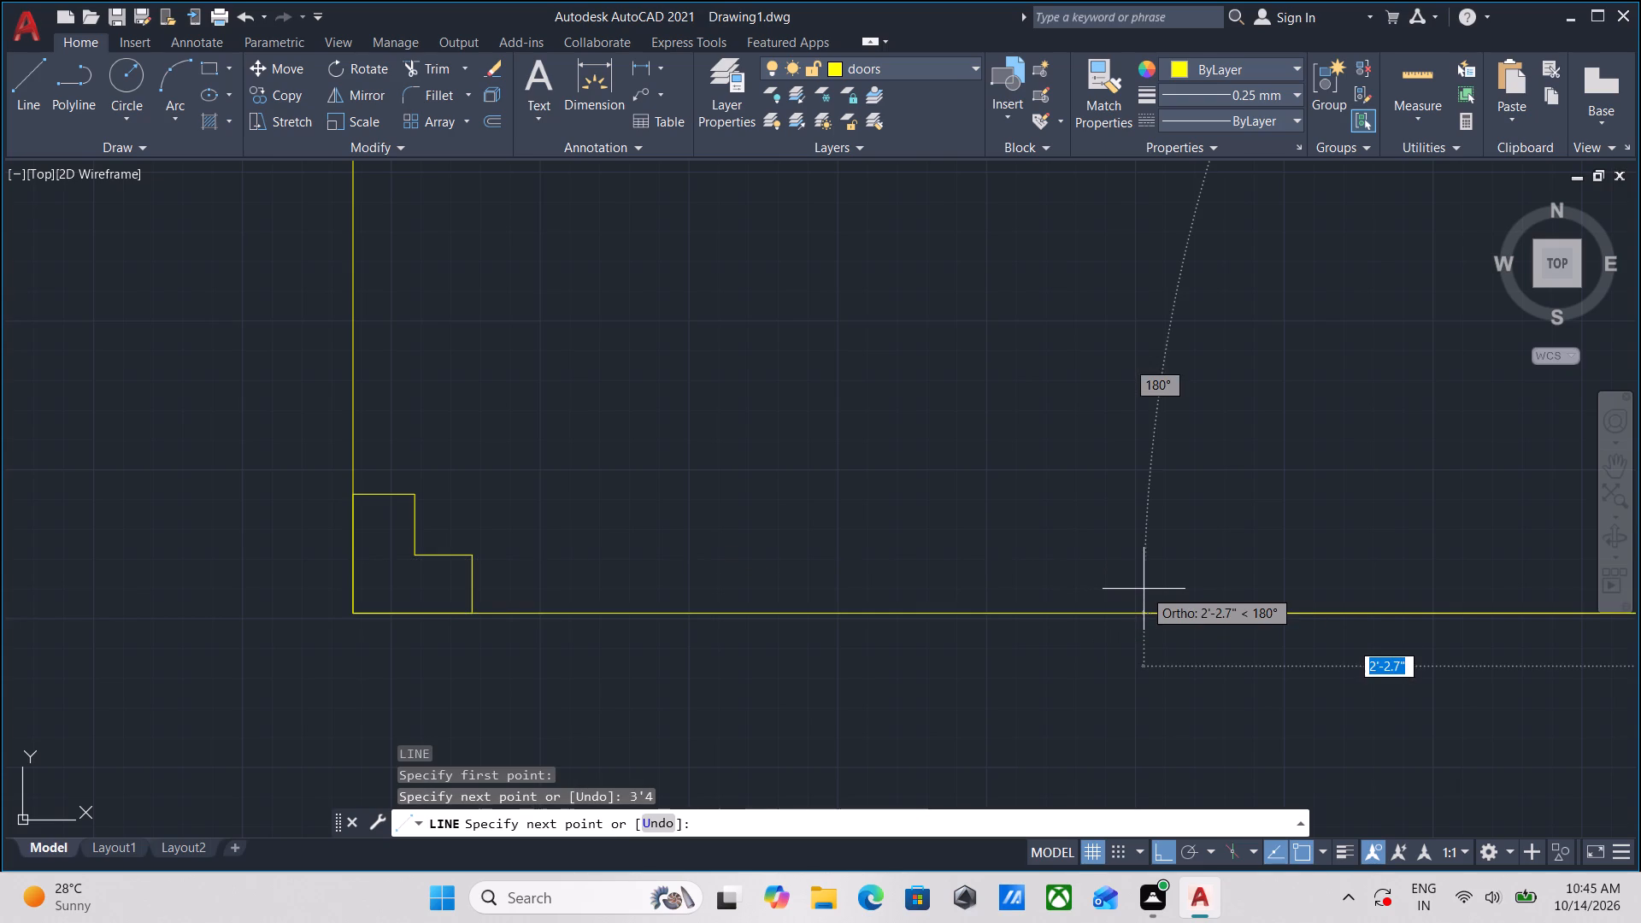
{"action": "scroll", "coordinate": [1144, 589], "scroll_direction": "down", "scroll_amount": 3}
{"action": "middle_click_drag", "start_coordinate": [1144, 589], "coordinate": [945, 597]}
{"action": "key", "text": "Escape"}
Group the four lines forming the stepped side of the profile.
{"action": "scroll", "coordinate": [783, 600], "scroll_direction": "up", "scroll_amount": 2}
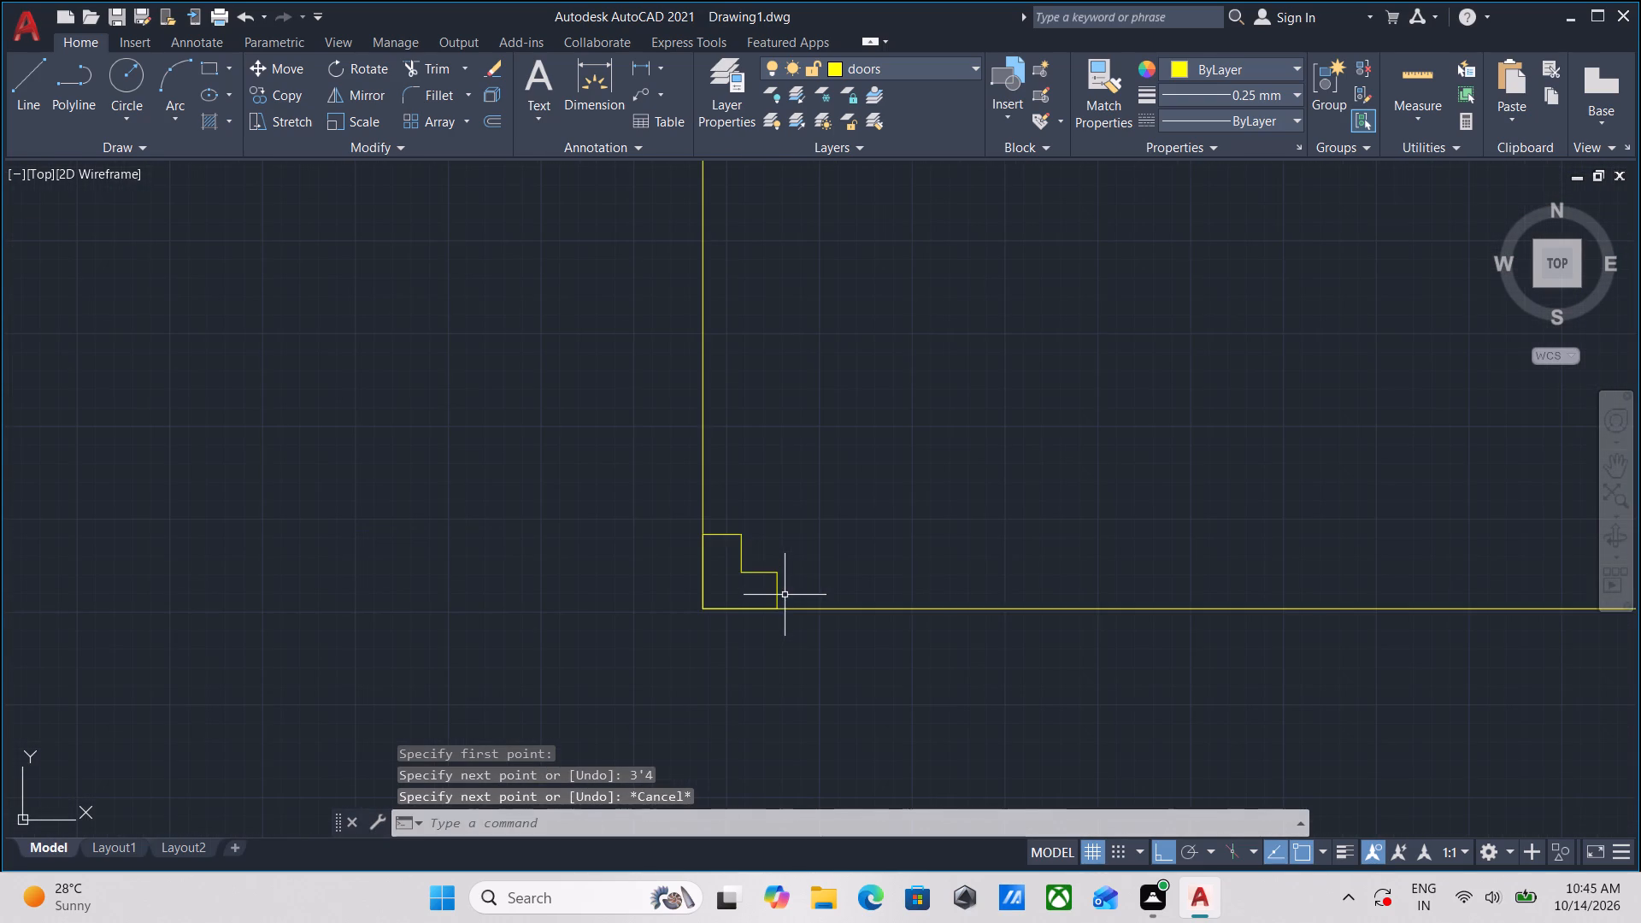
{"action": "left_click", "coordinate": [785, 594]}
{"action": "left_click", "coordinate": [717, 507]}
{"action": "scroll", "coordinate": [797, 581], "scroll_direction": "up", "scroll_amount": 3}
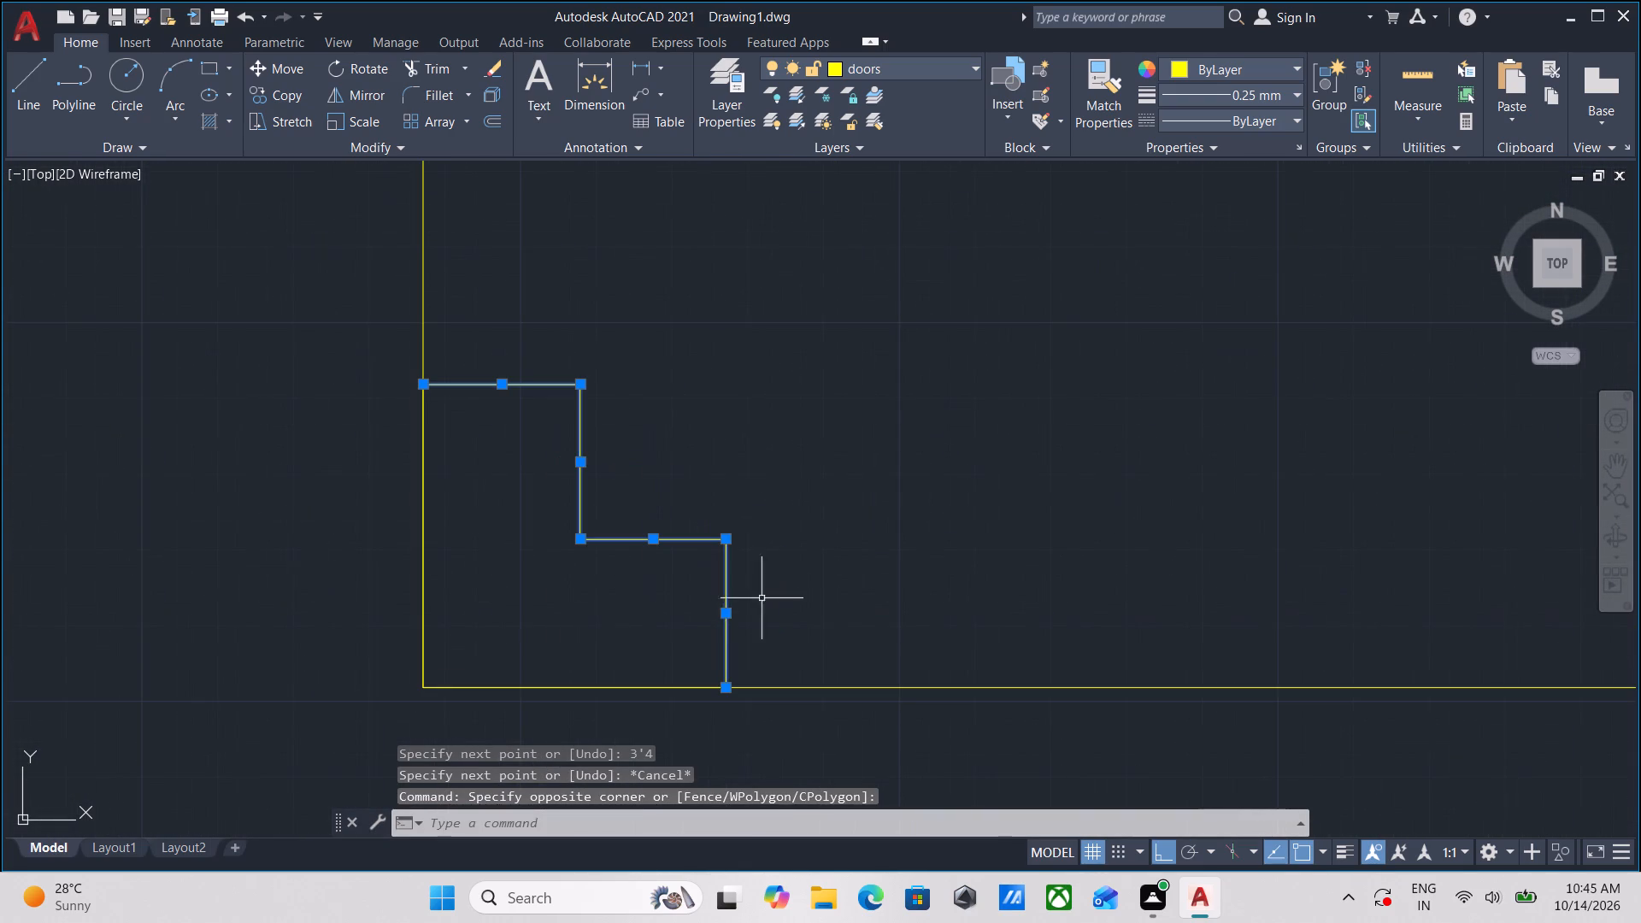
{"action": "middle_click_drag", "start_coordinate": [587, 597], "coordinate": [426, 565]}
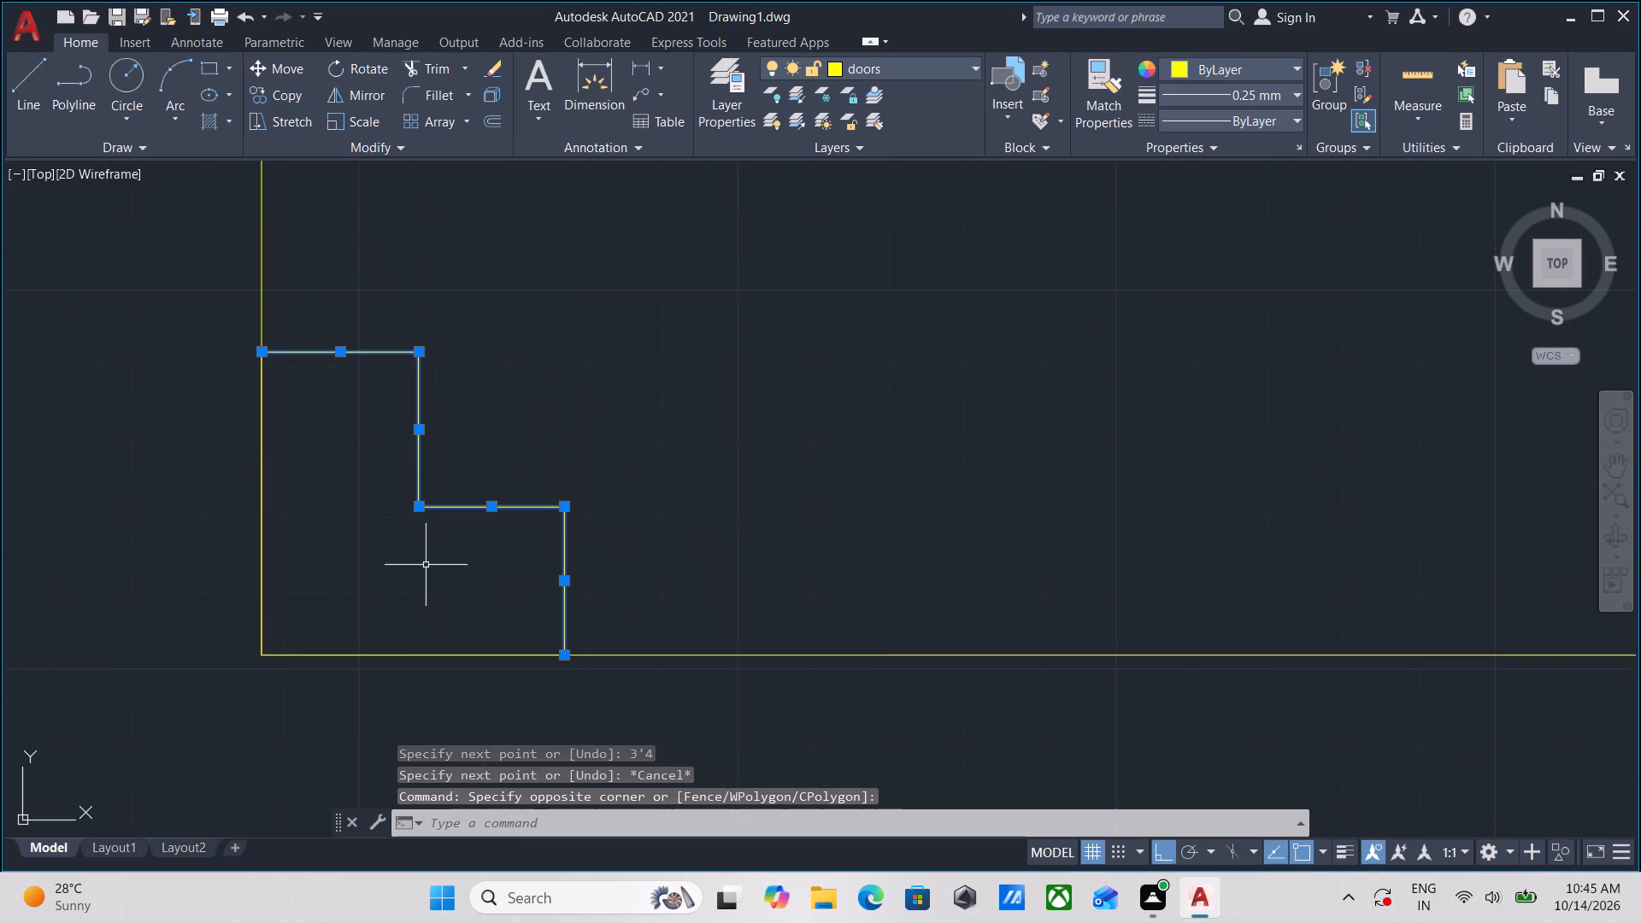
{"action": "key", "text": "g"}
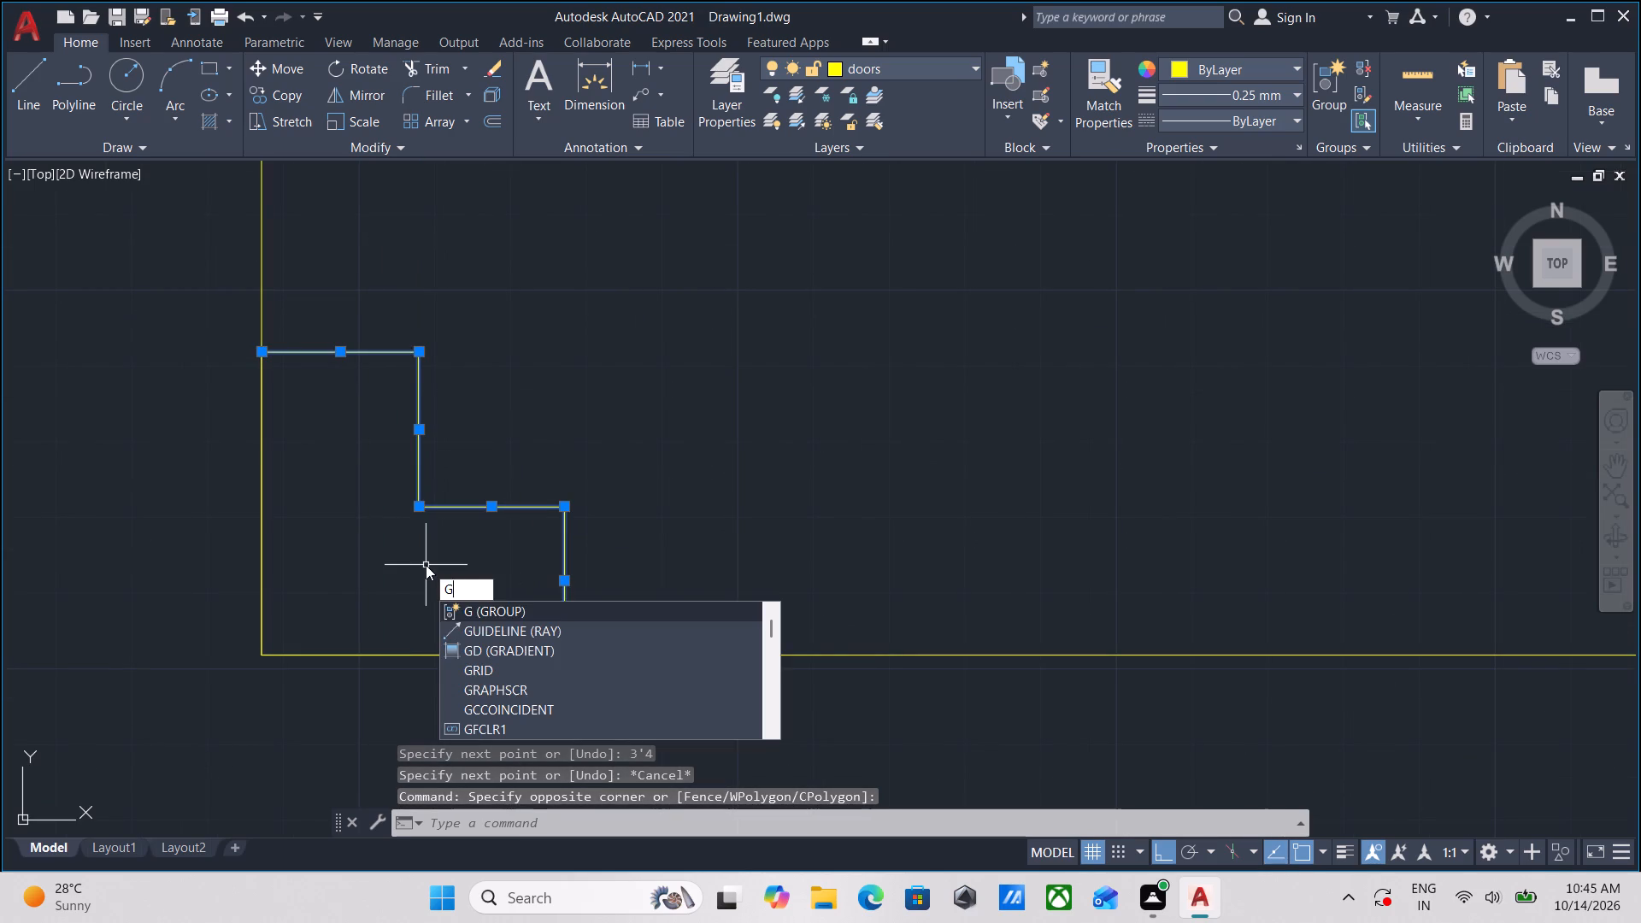
{"action": "key", "text": "Return"}
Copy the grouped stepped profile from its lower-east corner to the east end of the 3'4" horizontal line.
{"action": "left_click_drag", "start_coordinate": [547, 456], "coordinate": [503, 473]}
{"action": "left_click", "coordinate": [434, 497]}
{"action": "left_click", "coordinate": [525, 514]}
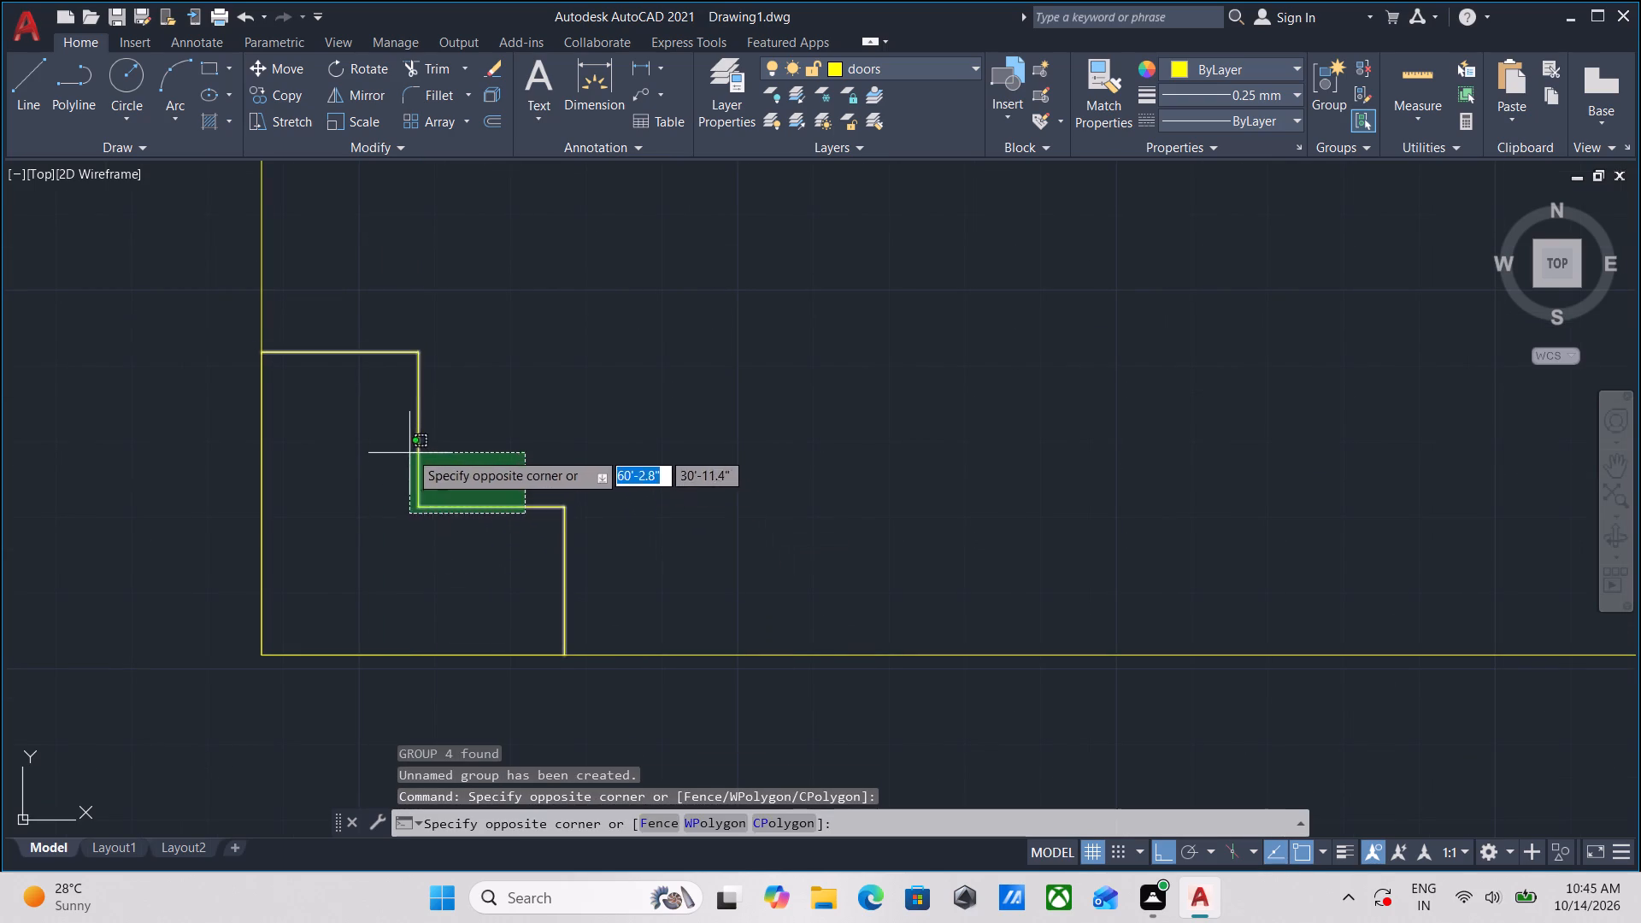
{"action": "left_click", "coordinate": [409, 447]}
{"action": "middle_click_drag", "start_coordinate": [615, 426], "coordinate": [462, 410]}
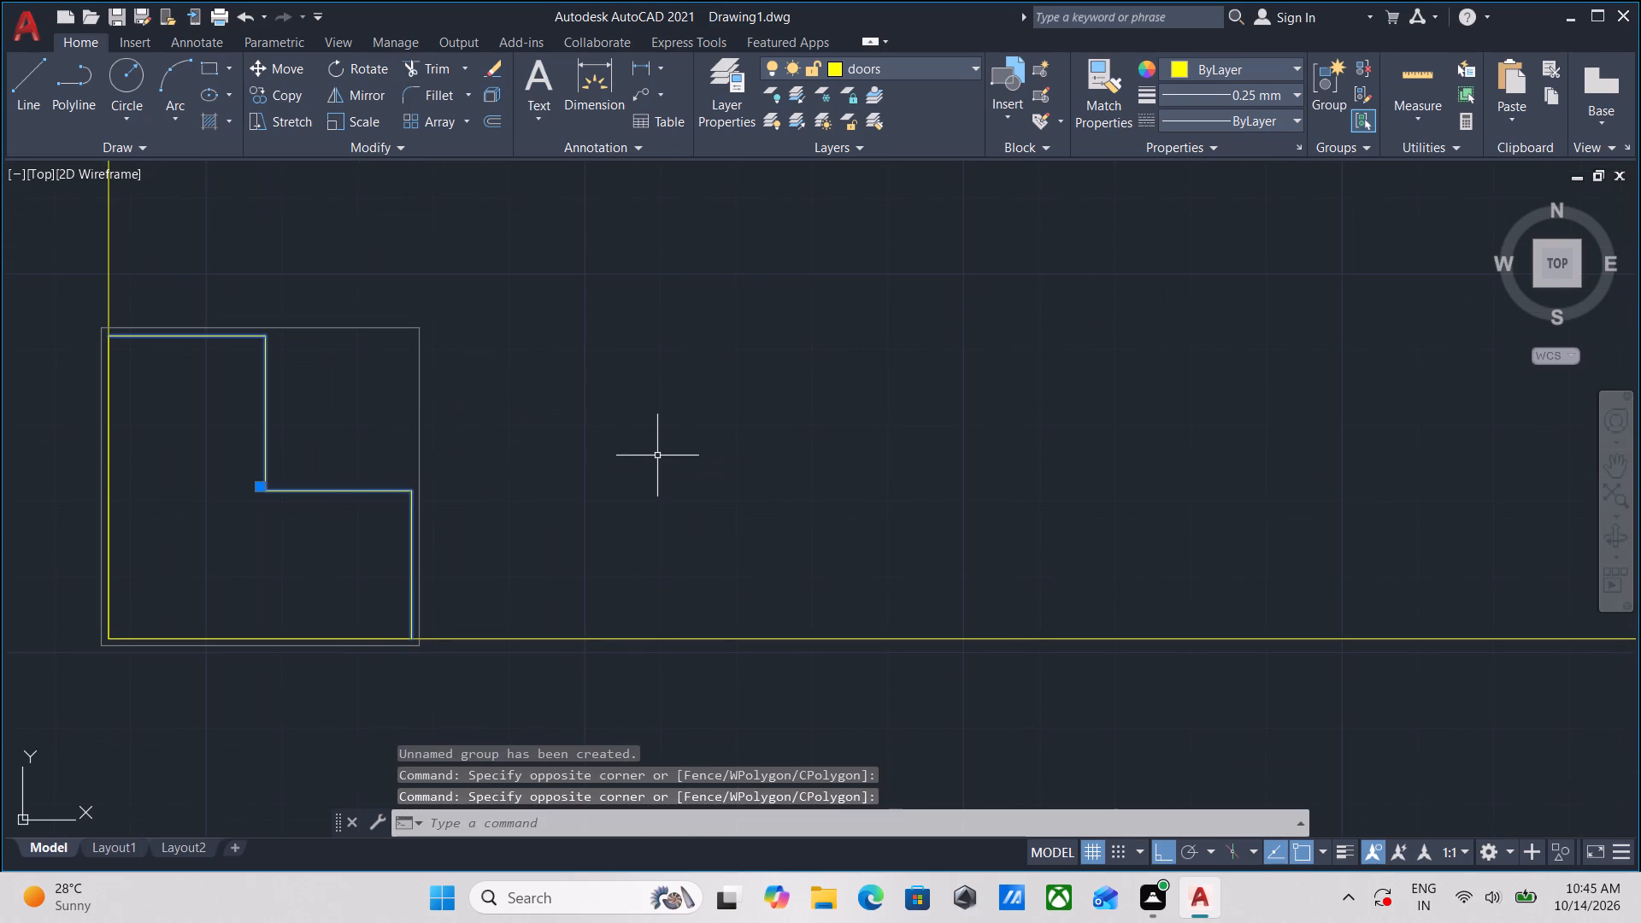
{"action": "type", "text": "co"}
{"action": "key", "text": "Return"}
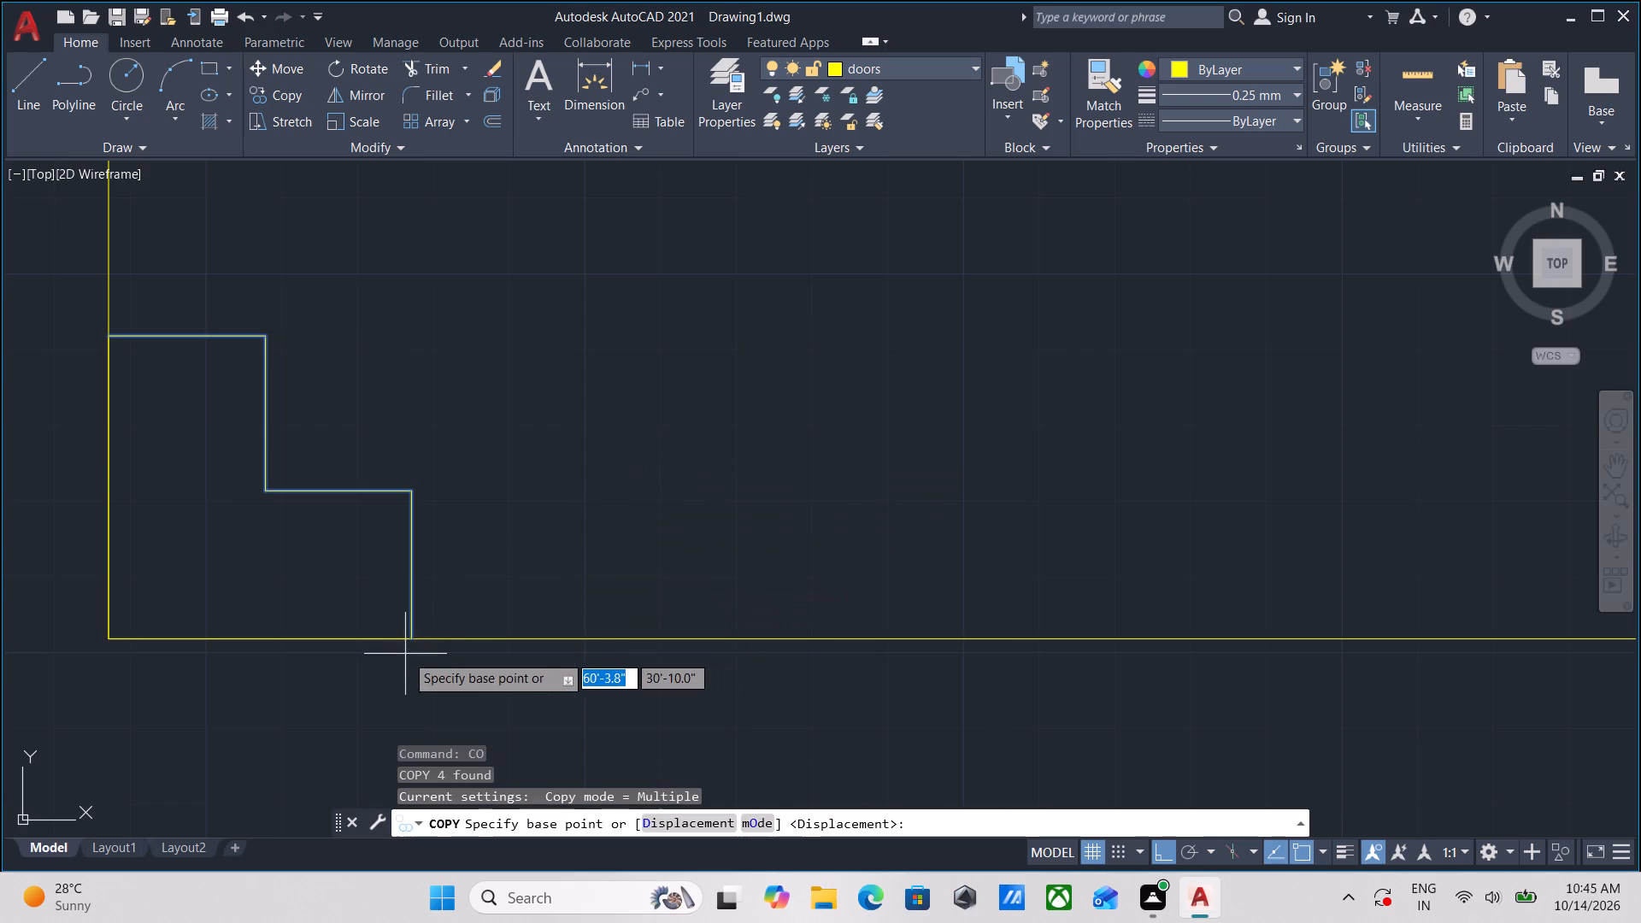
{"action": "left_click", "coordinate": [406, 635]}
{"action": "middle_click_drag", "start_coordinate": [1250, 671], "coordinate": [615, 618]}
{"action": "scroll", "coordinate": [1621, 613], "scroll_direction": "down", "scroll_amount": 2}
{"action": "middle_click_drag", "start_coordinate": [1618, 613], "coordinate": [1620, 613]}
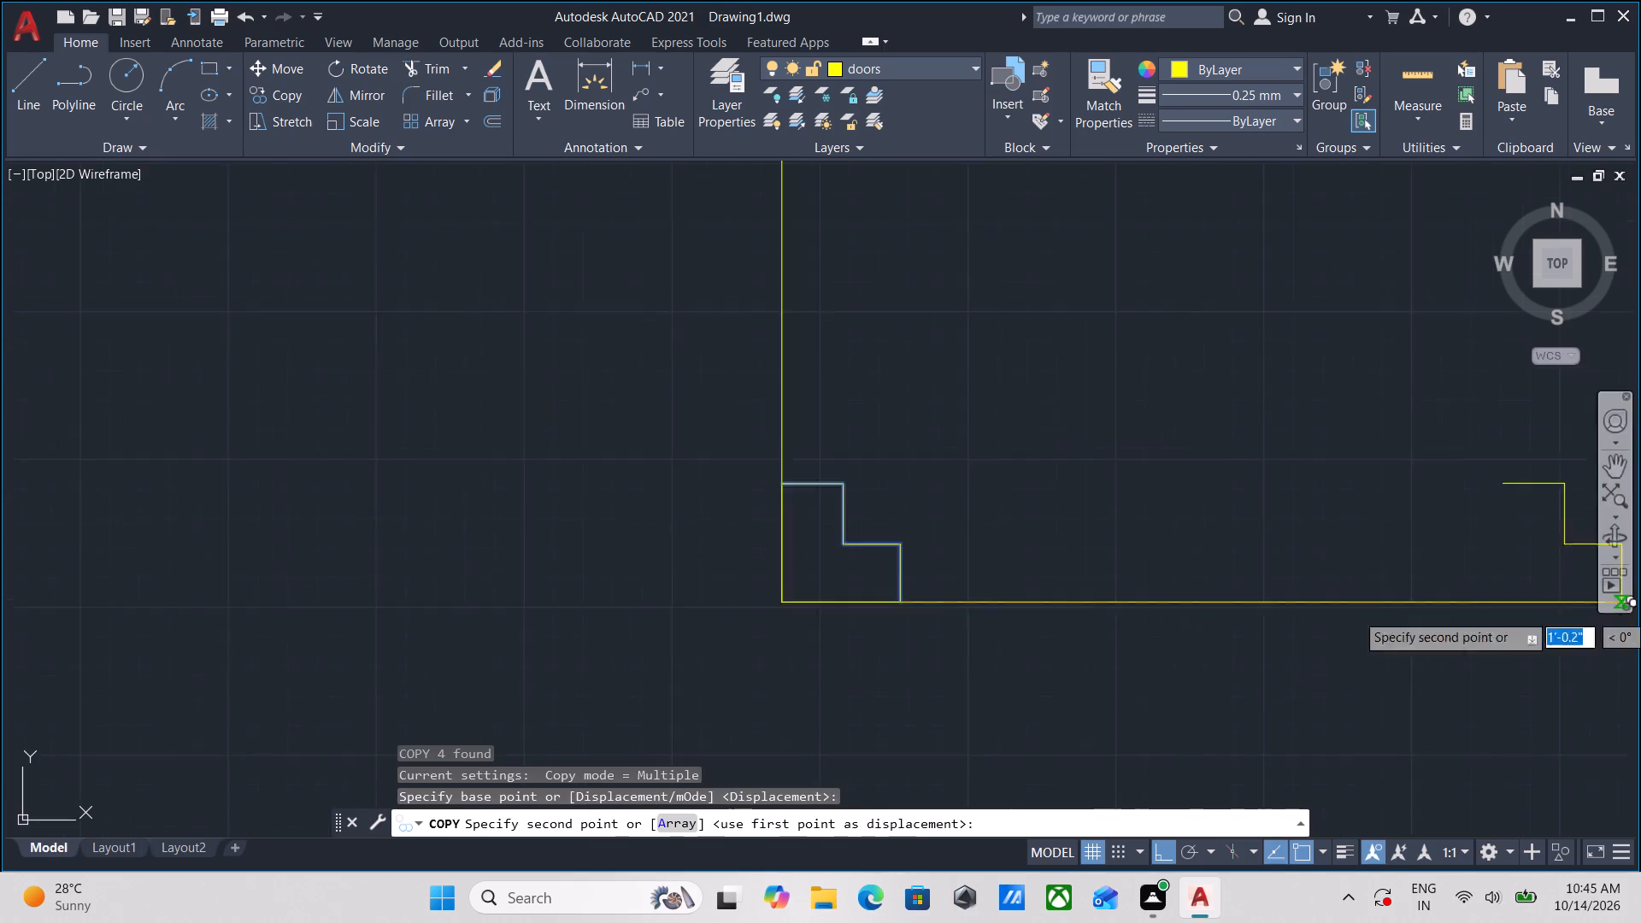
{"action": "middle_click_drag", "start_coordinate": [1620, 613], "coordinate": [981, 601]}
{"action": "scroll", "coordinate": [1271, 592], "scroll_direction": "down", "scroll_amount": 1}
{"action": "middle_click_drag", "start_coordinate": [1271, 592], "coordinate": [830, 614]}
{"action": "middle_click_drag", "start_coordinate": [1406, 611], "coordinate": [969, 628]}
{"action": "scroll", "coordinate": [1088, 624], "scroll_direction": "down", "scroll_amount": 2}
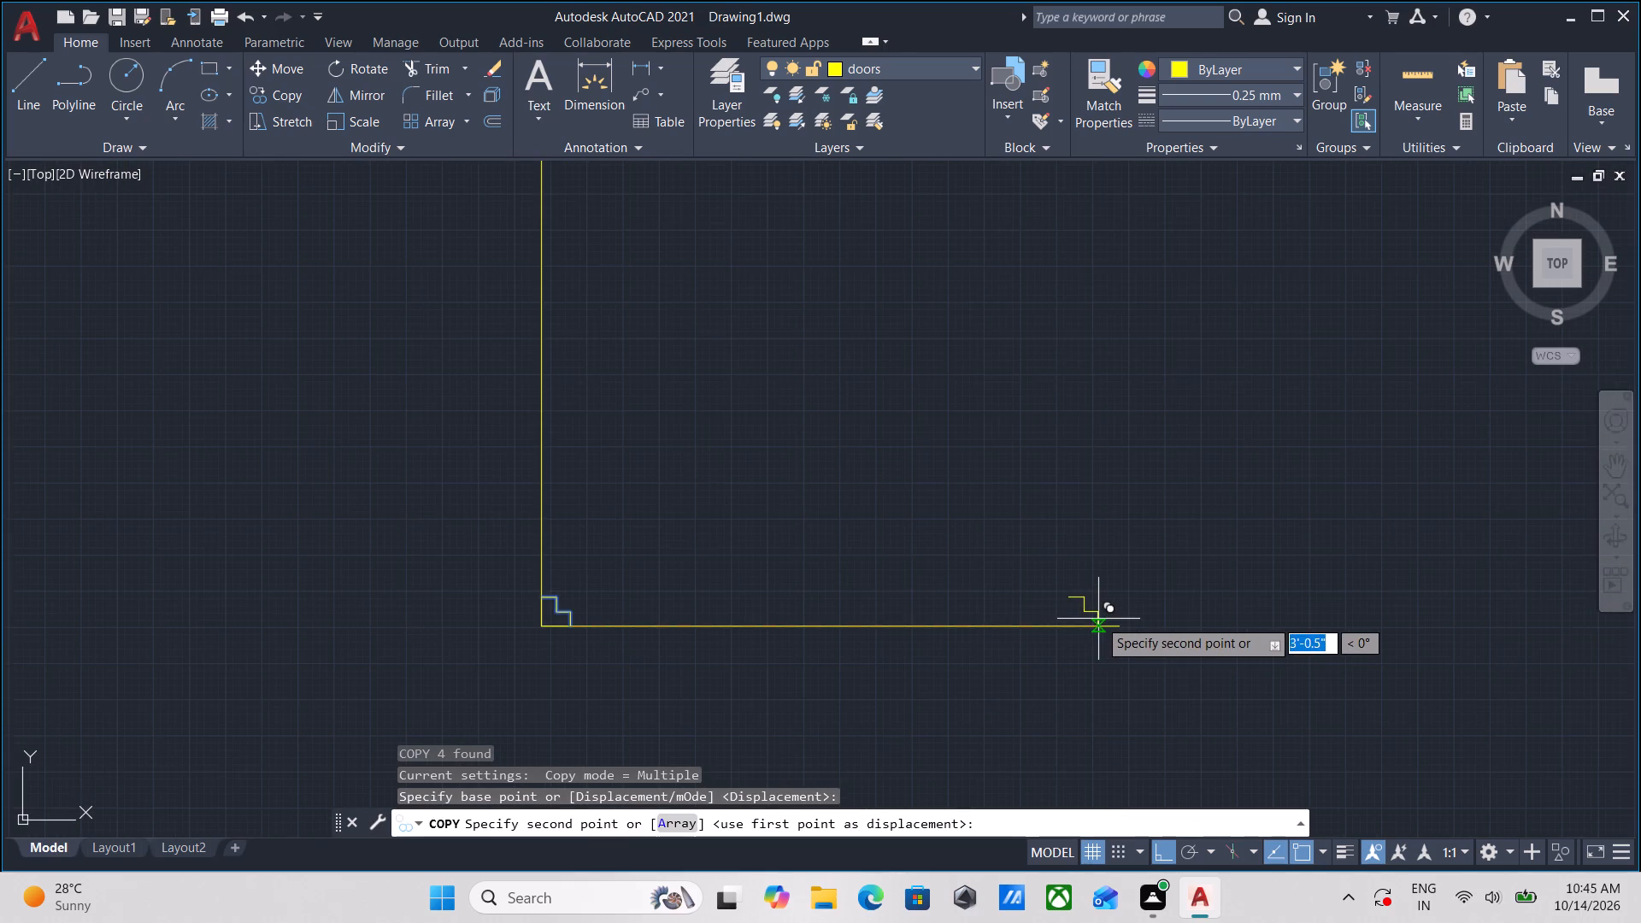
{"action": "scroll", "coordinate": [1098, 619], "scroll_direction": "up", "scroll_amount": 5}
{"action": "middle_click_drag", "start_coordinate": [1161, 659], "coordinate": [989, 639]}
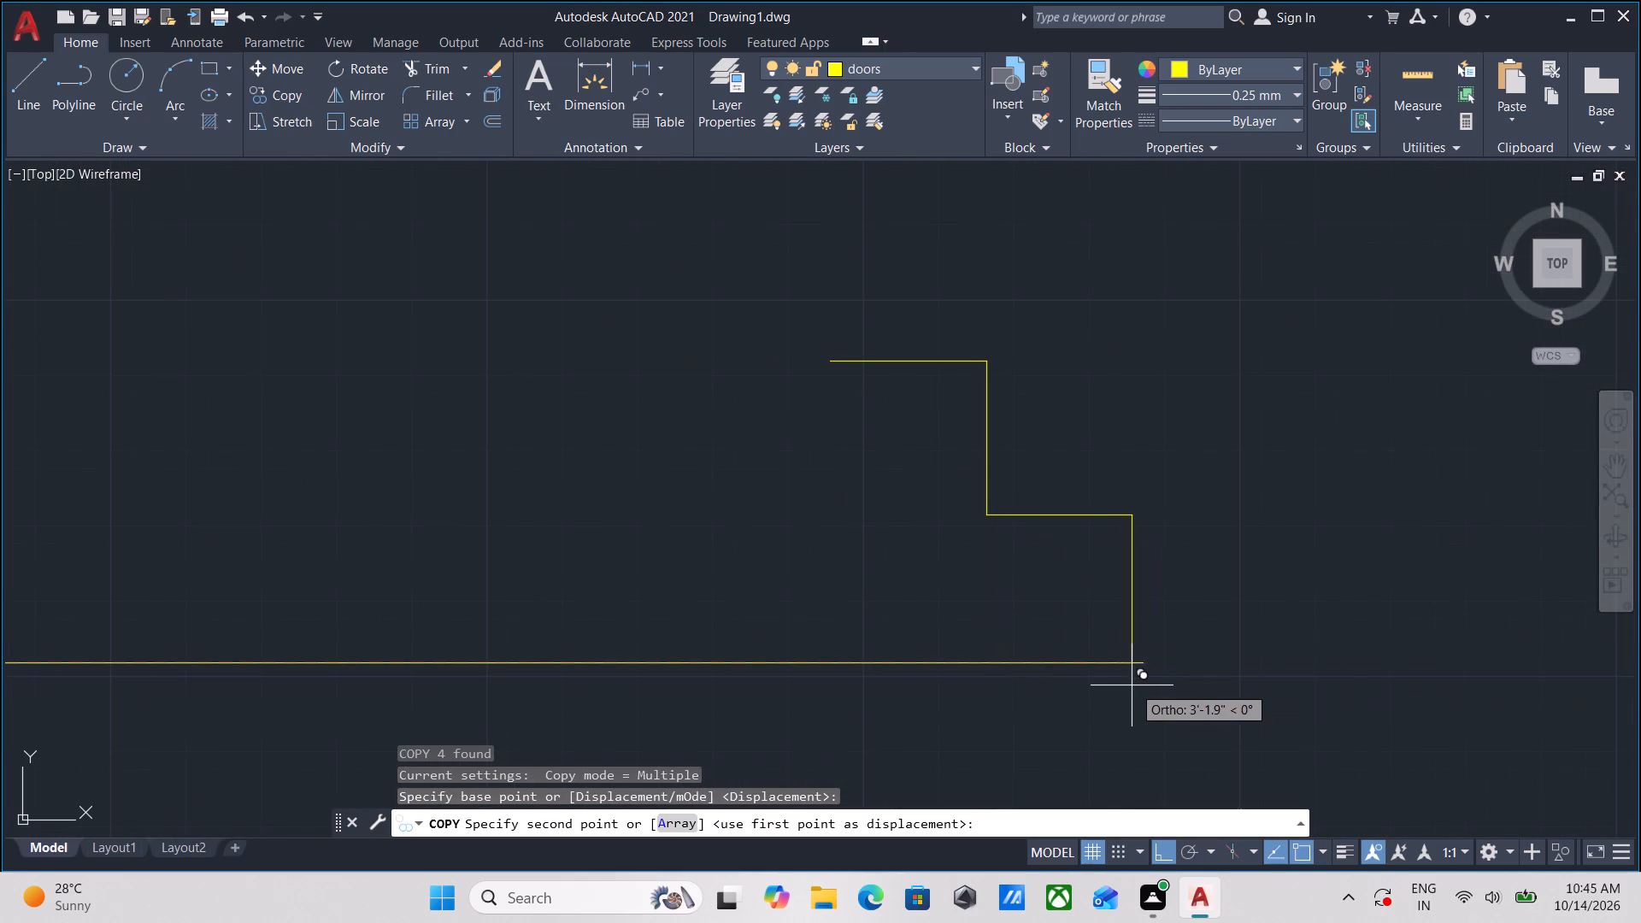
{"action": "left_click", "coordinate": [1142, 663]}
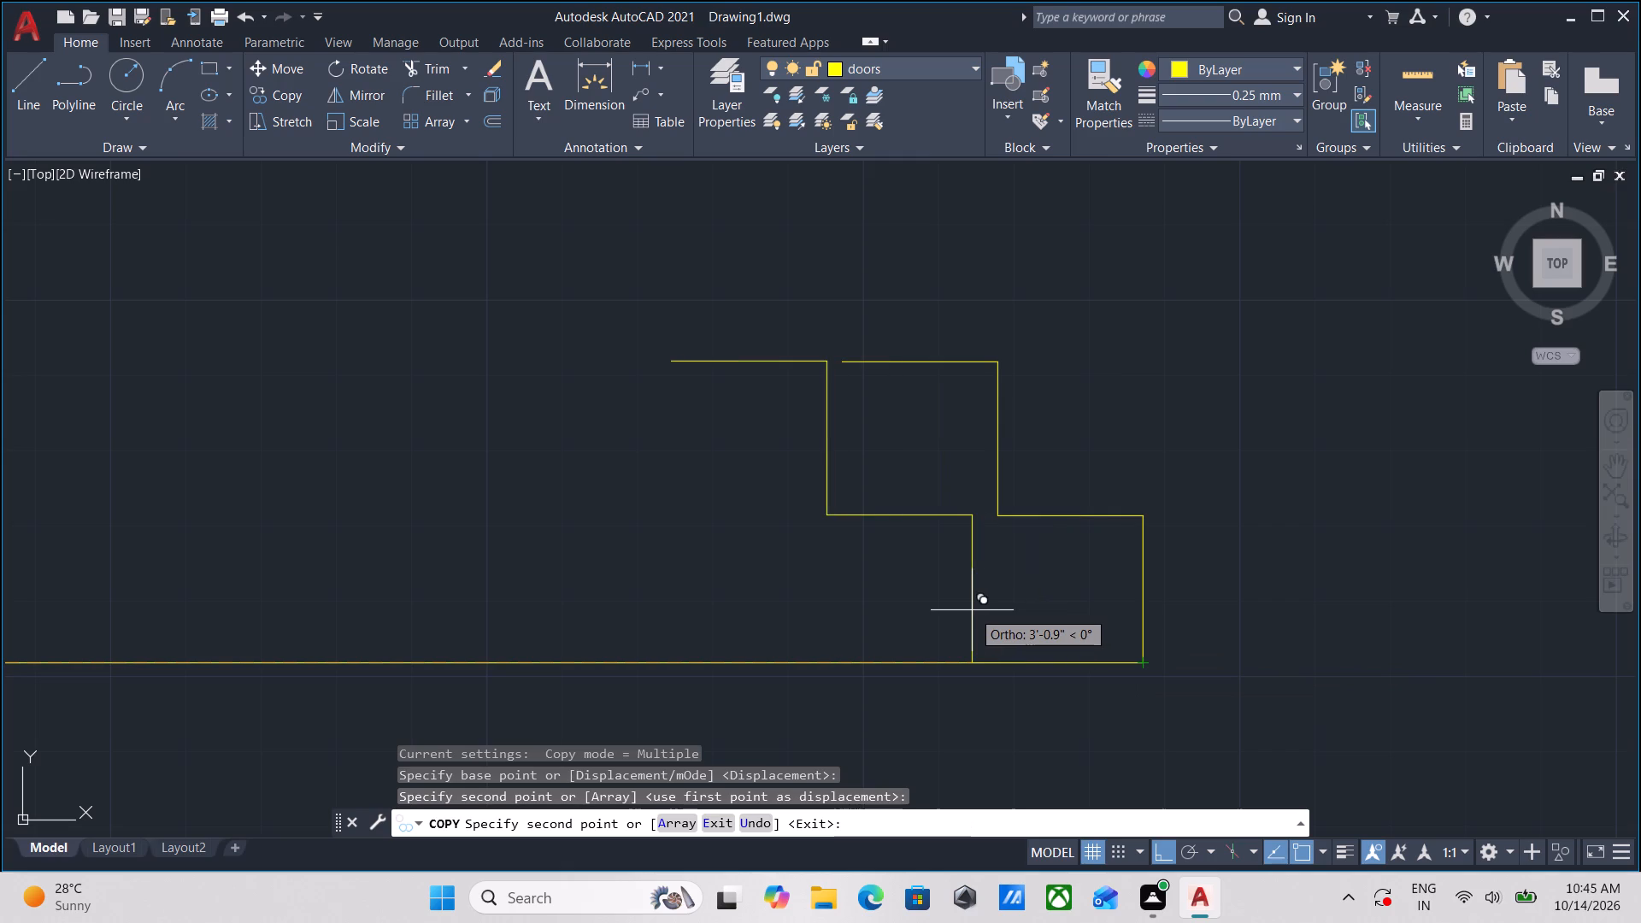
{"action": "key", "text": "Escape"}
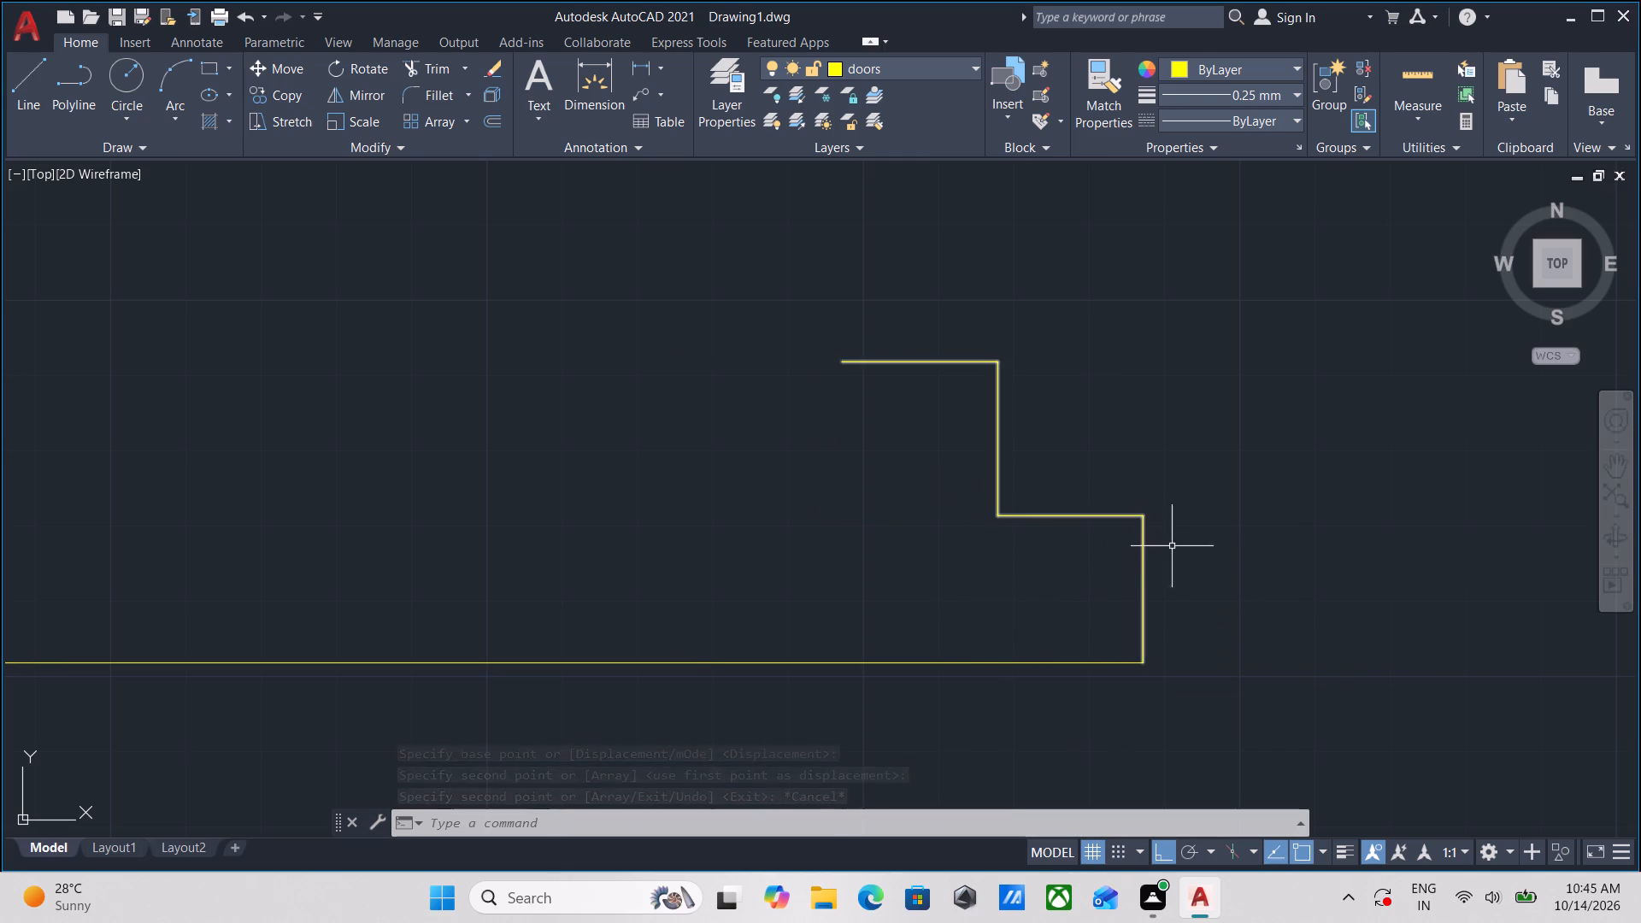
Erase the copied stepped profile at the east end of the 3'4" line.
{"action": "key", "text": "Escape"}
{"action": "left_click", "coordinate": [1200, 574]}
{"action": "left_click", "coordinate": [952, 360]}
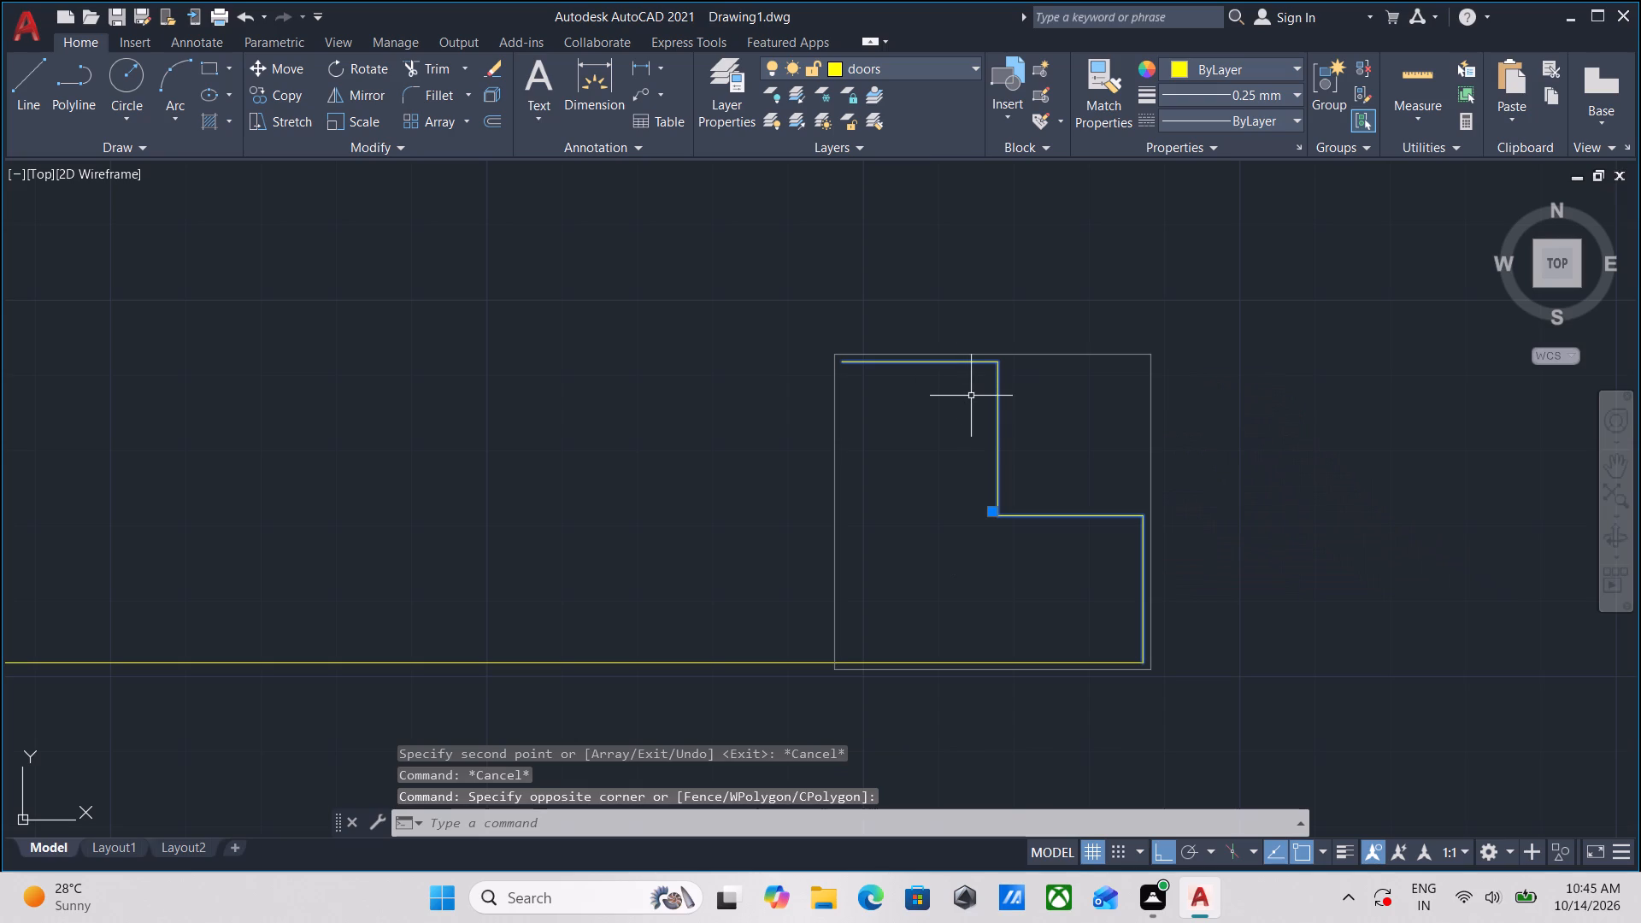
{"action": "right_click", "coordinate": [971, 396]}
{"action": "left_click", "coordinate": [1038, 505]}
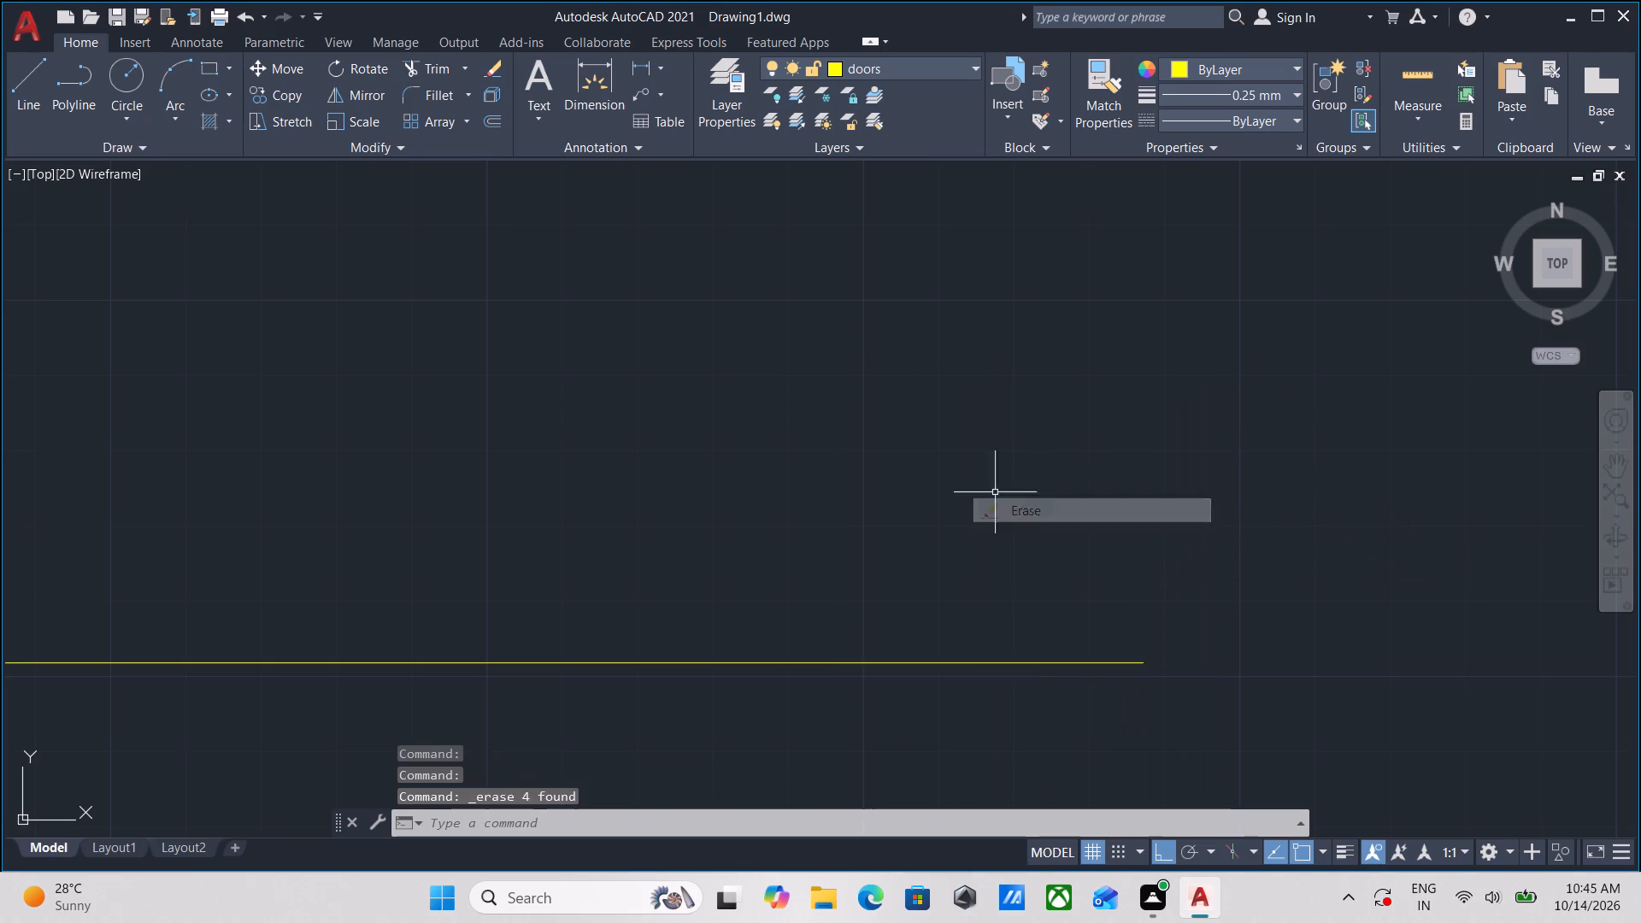
Mirror the original stepped profile about a vertical axis through its lower-east corner, keeping the source objects.
{"action": "scroll", "coordinate": [901, 465], "scroll_direction": "down", "scroll_amount": 3}
{"action": "middle_click_drag", "start_coordinate": [901, 465], "coordinate": [1631, 376]}
{"action": "middle_click_drag", "start_coordinate": [884, 420], "coordinate": [1640, 513]}
{"action": "scroll", "coordinate": [1032, 479], "scroll_direction": "up", "scroll_amount": 1}
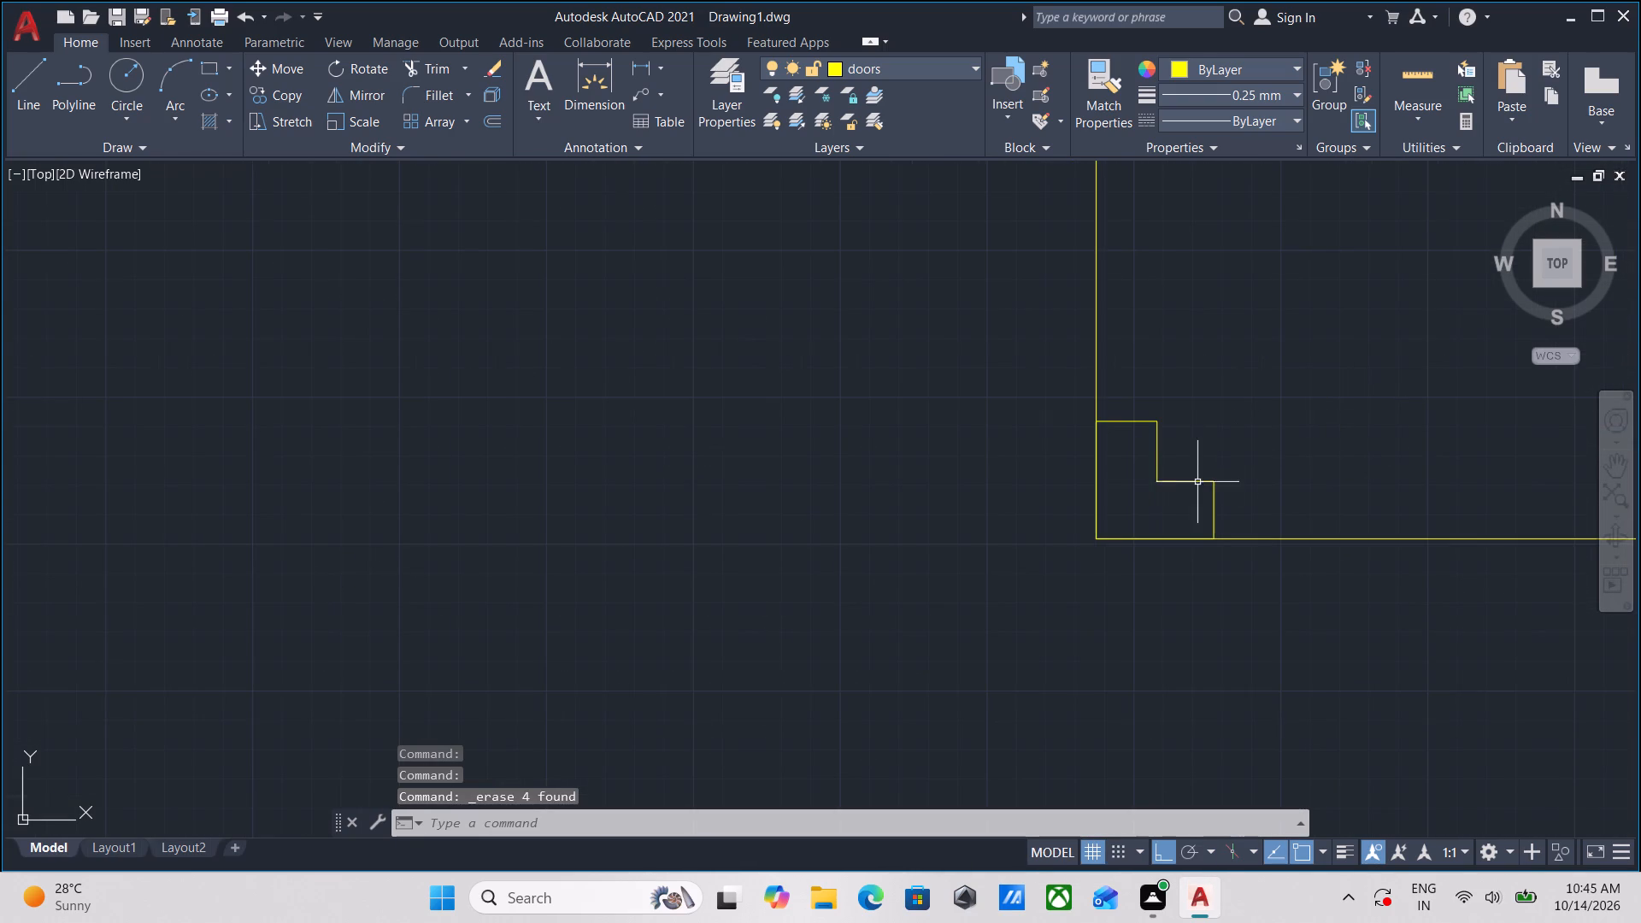
{"action": "left_click_drag", "start_coordinate": [1296, 502], "coordinate": [1224, 491]}
{"action": "left_click", "coordinate": [1129, 422]}
{"action": "middle_click_drag", "start_coordinate": [1245, 416], "coordinate": [1065, 424]}
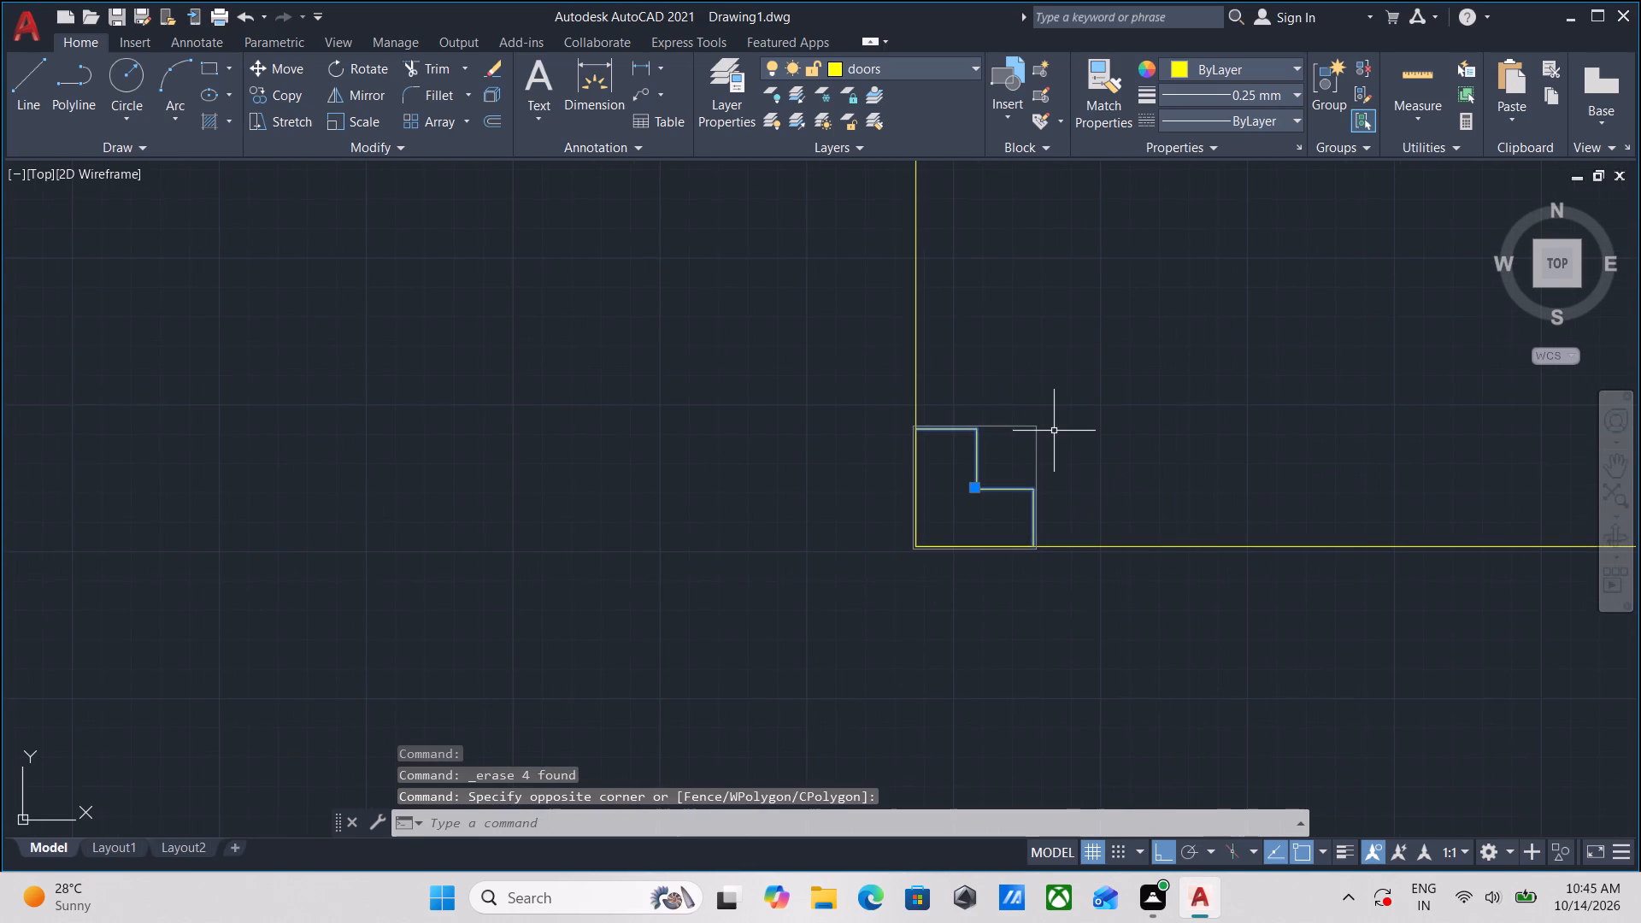
{"action": "type", "text": "mi"}
{"action": "key", "text": "Return"}
{"action": "scroll", "coordinate": [1054, 618], "scroll_direction": "up", "scroll_amount": 3}
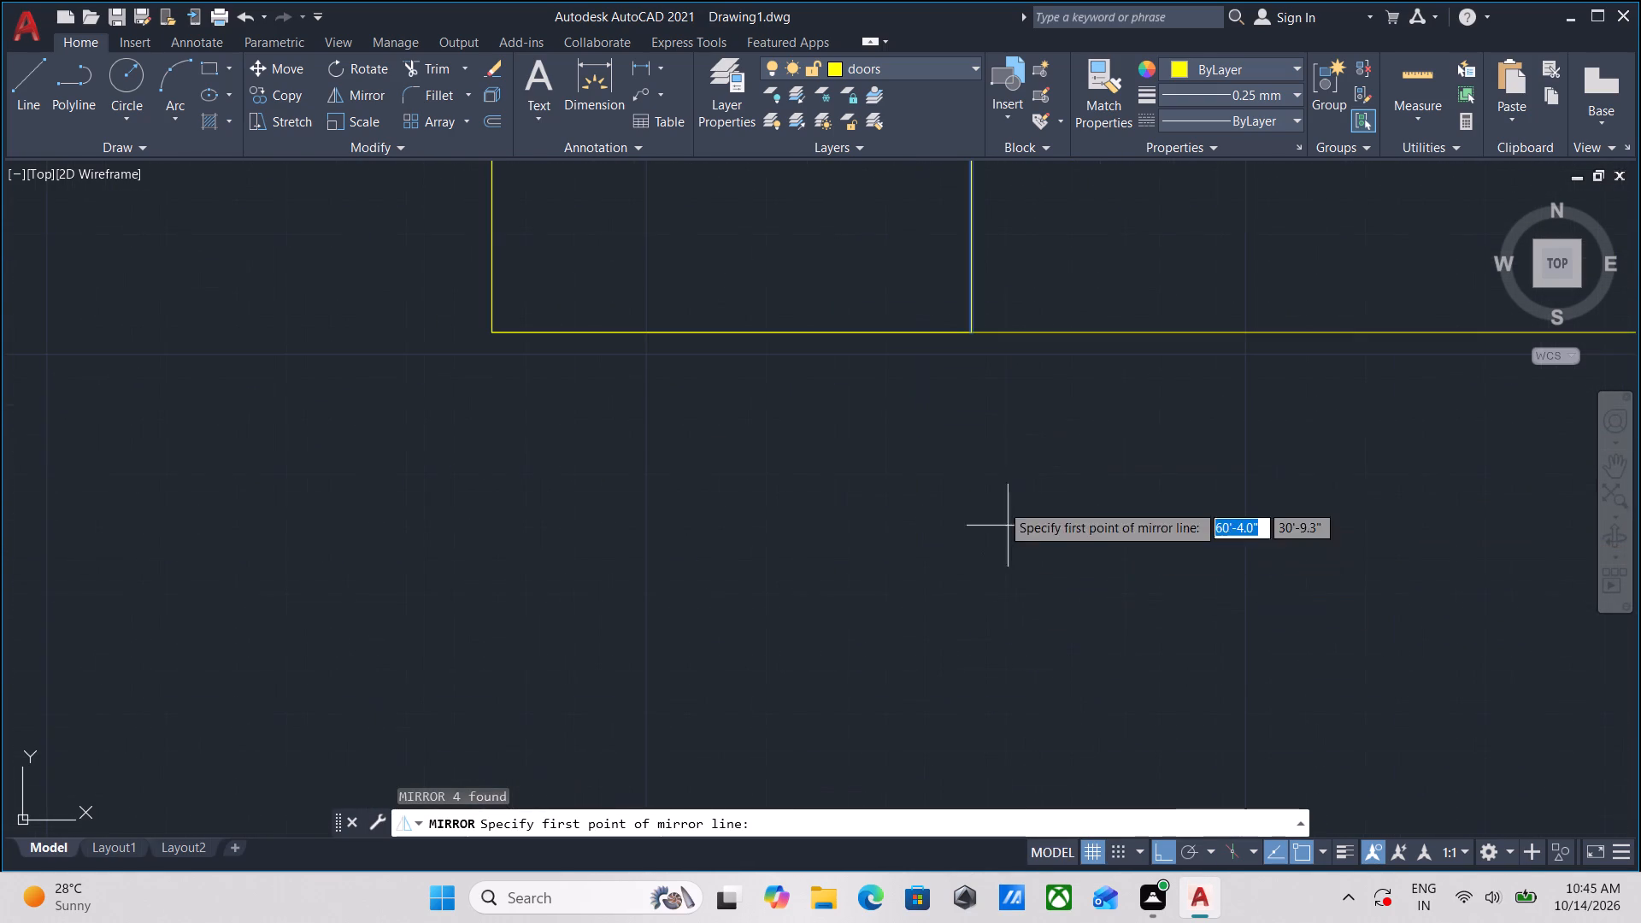
{"action": "left_click", "coordinate": [973, 335]}
{"action": "scroll", "coordinate": [1004, 523], "scroll_direction": "down", "scroll_amount": 3}
{"action": "middle_click_drag", "start_coordinate": [1004, 509], "coordinate": [996, 517]}
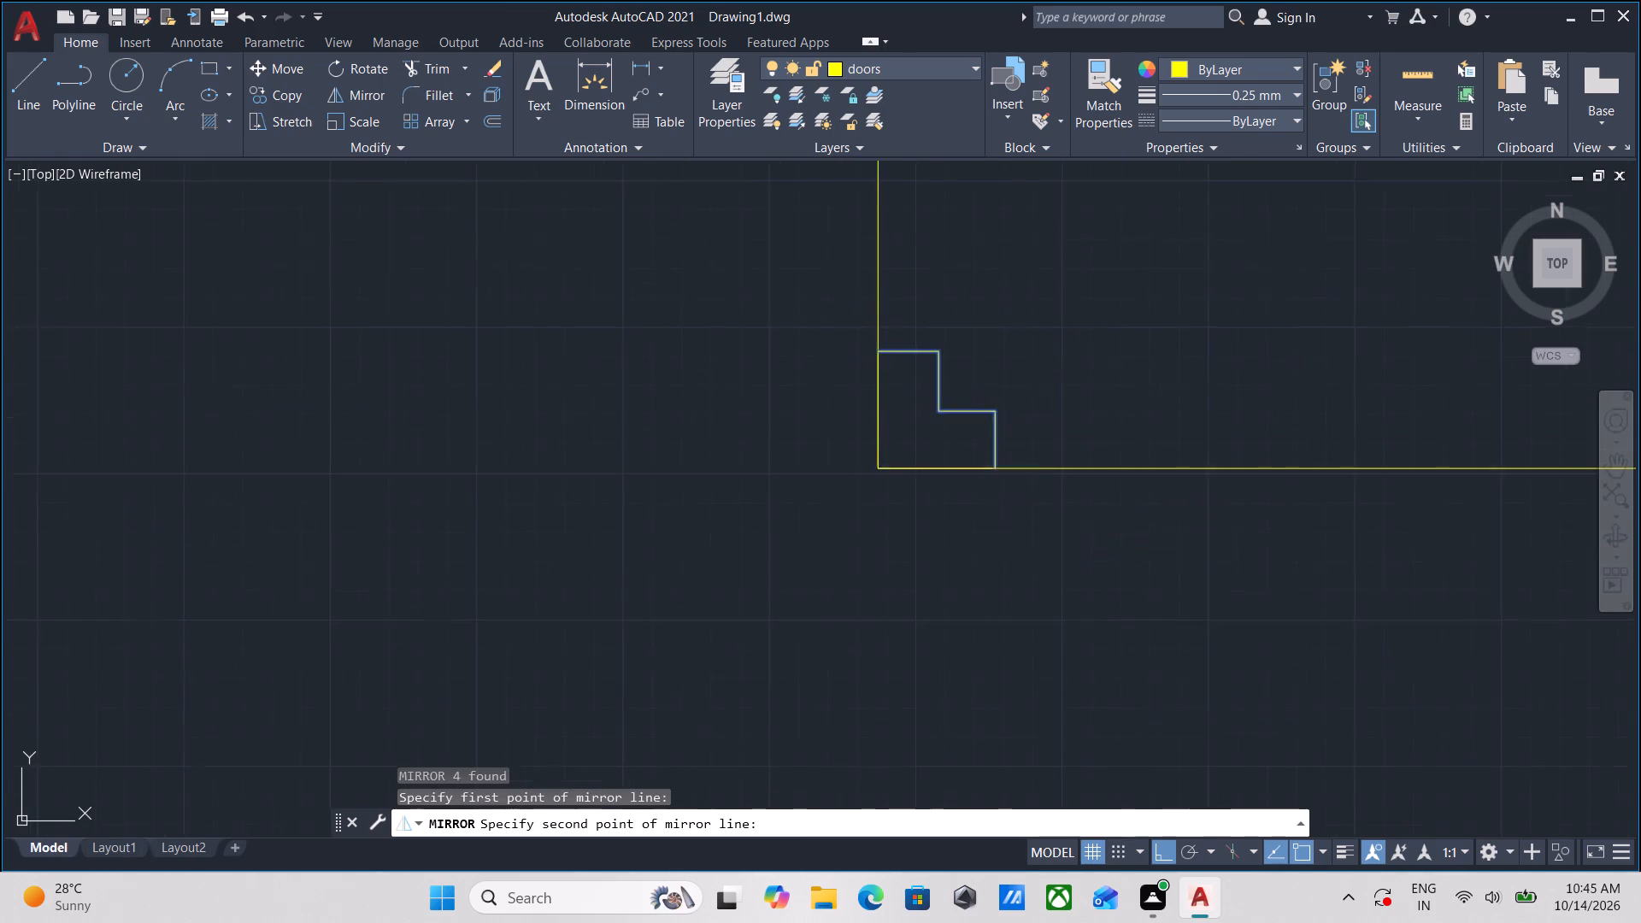
{"action": "middle_click_drag", "start_coordinate": [996, 517], "coordinate": [944, 561]}
{"action": "left_click", "coordinate": [972, 556]}
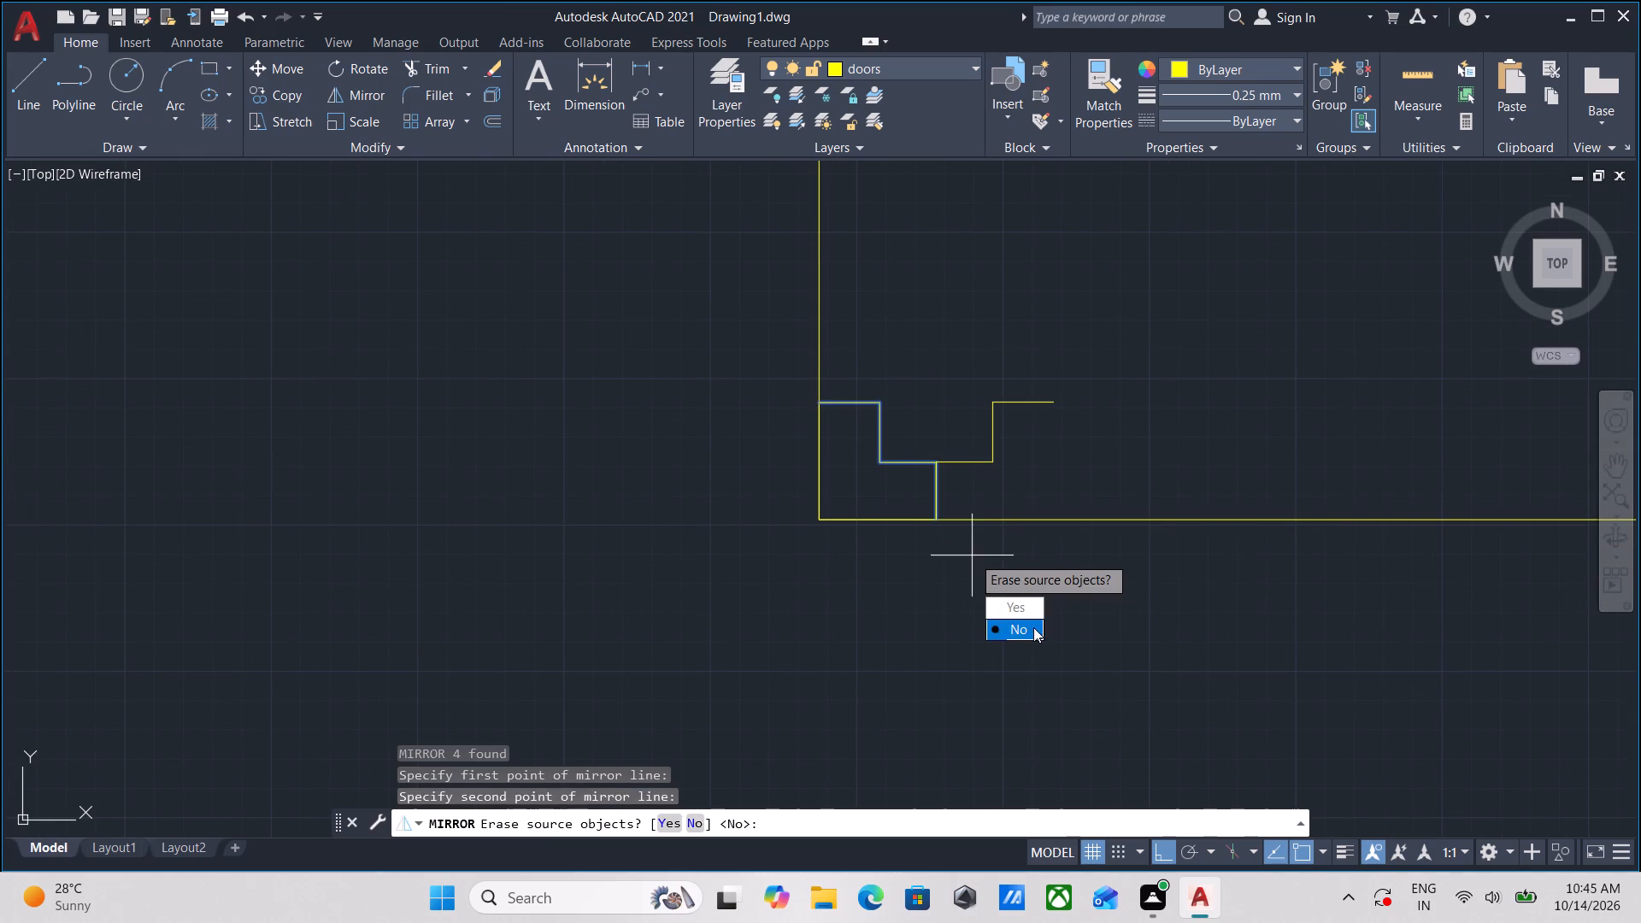
{"action": "left_click_drag", "start_coordinate": [1028, 630], "coordinate": [972, 556]}
Move the mirrored profile from its lower-west corner eastward along the 3'4" line to near the line's east end.
{"action": "scroll", "coordinate": [985, 438], "scroll_direction": "up", "scroll_amount": 2}
{"action": "left_click", "coordinate": [1023, 522]}
{"action": "left_click", "coordinate": [939, 409]}
{"action": "middle_click_drag", "start_coordinate": [939, 409], "coordinate": [828, 416]}
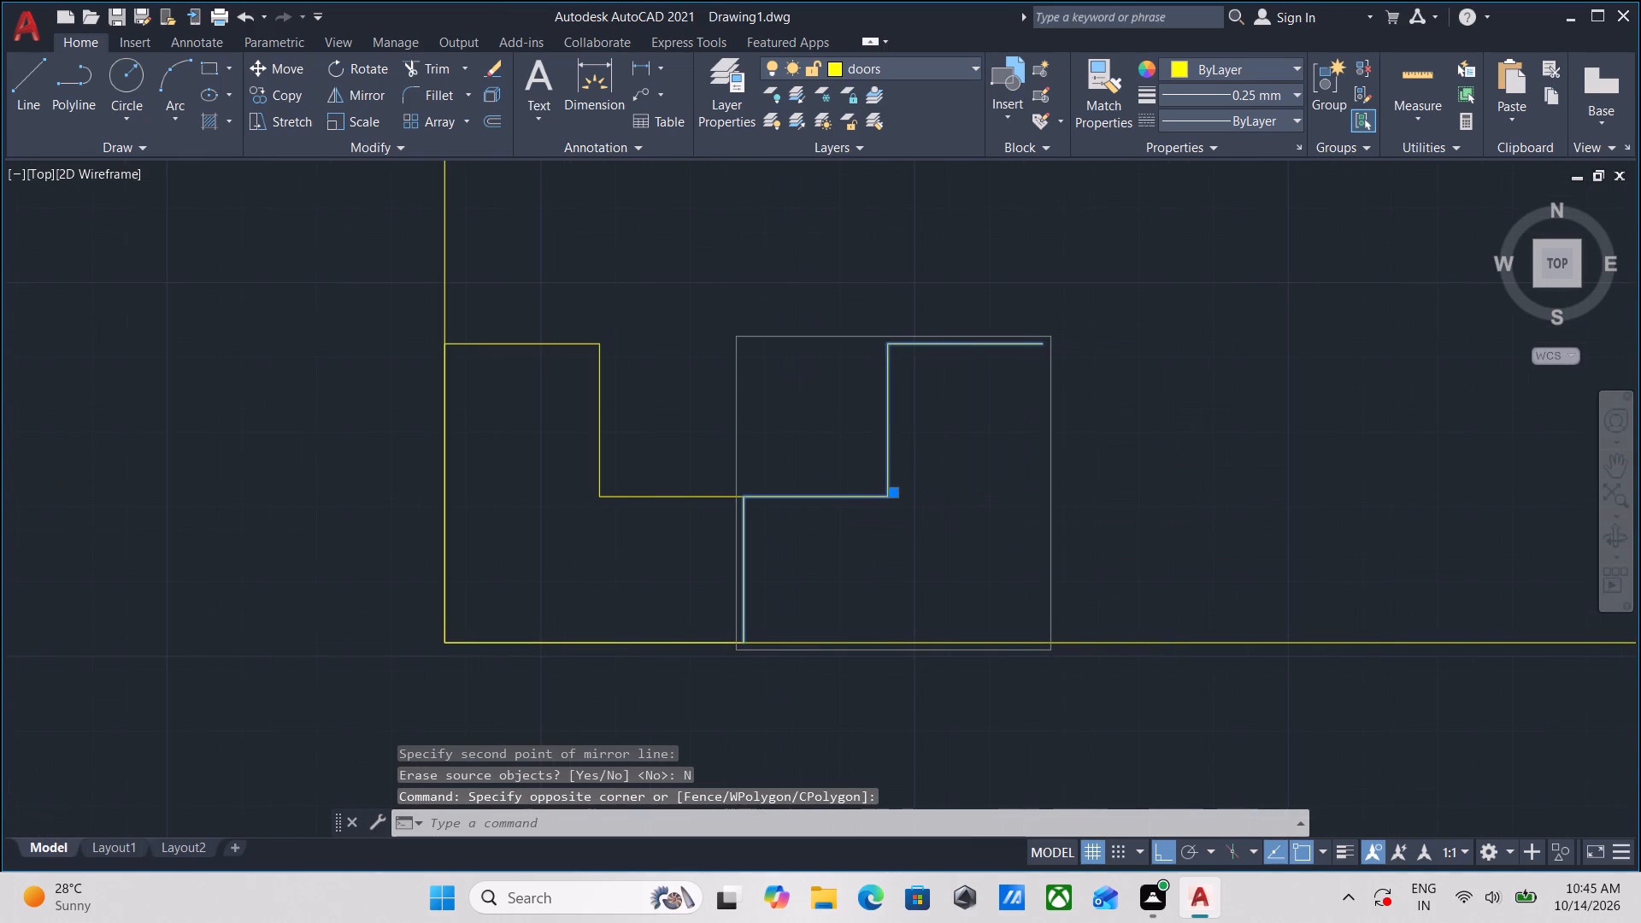
{"action": "key", "text": "m"}
{"action": "key", "text": "Return"}
{"action": "scroll", "coordinate": [759, 648], "scroll_direction": "up", "scroll_amount": 1}
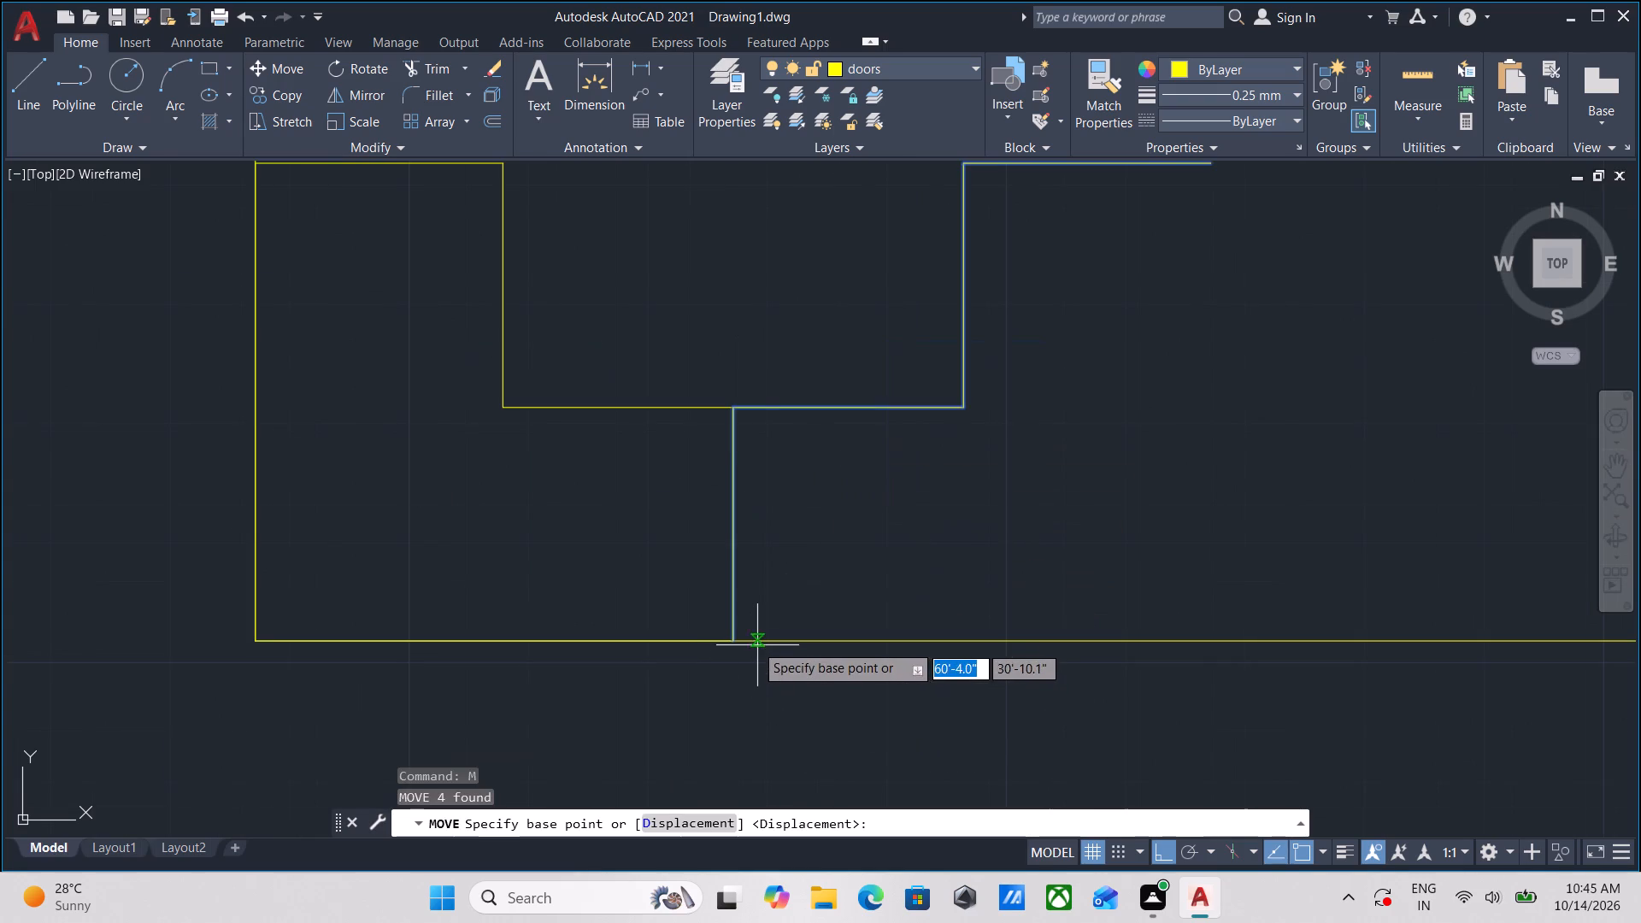
{"action": "left_click", "coordinate": [729, 636]}
{"action": "middle_click_drag", "start_coordinate": [1023, 608], "coordinate": [507, 574]}
{"action": "scroll", "coordinate": [985, 588], "scroll_direction": "down", "scroll_amount": 3}
{"action": "middle_click_drag", "start_coordinate": [1006, 588], "coordinate": [472, 526]}
{"action": "scroll", "coordinate": [1127, 497], "scroll_direction": "down", "scroll_amount": 1}
{"action": "middle_click_drag", "start_coordinate": [1127, 497], "coordinate": [860, 501]}
{"action": "middle_click_drag", "start_coordinate": [1088, 518], "coordinate": [421, 490]}
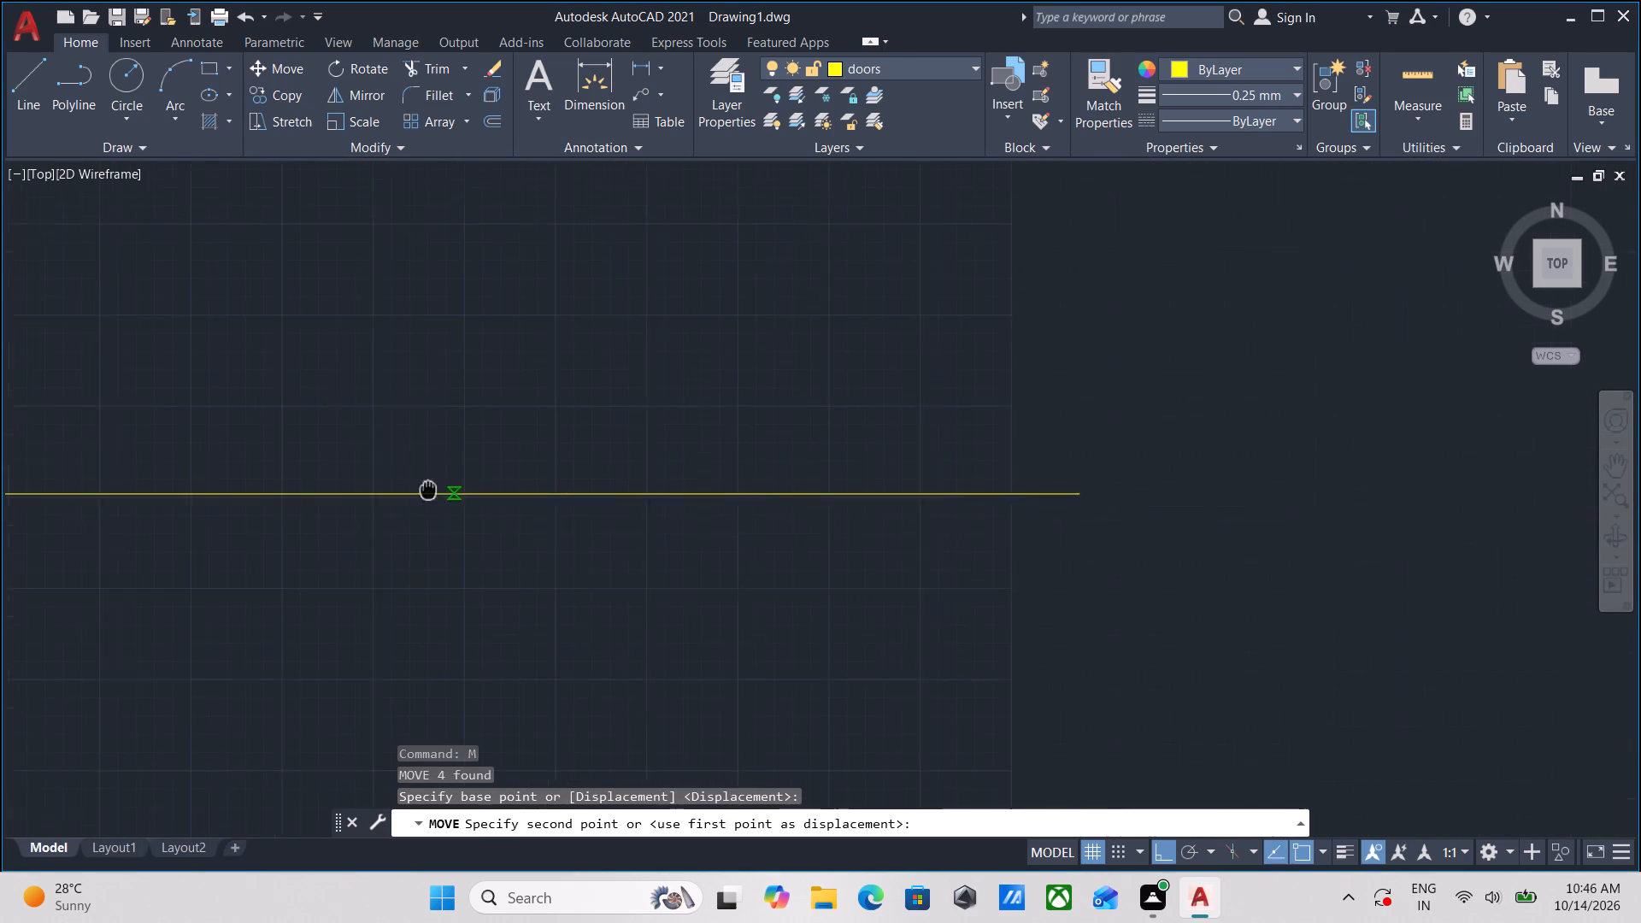
{"action": "middle_click_drag", "start_coordinate": [421, 490], "coordinate": [383, 491]}
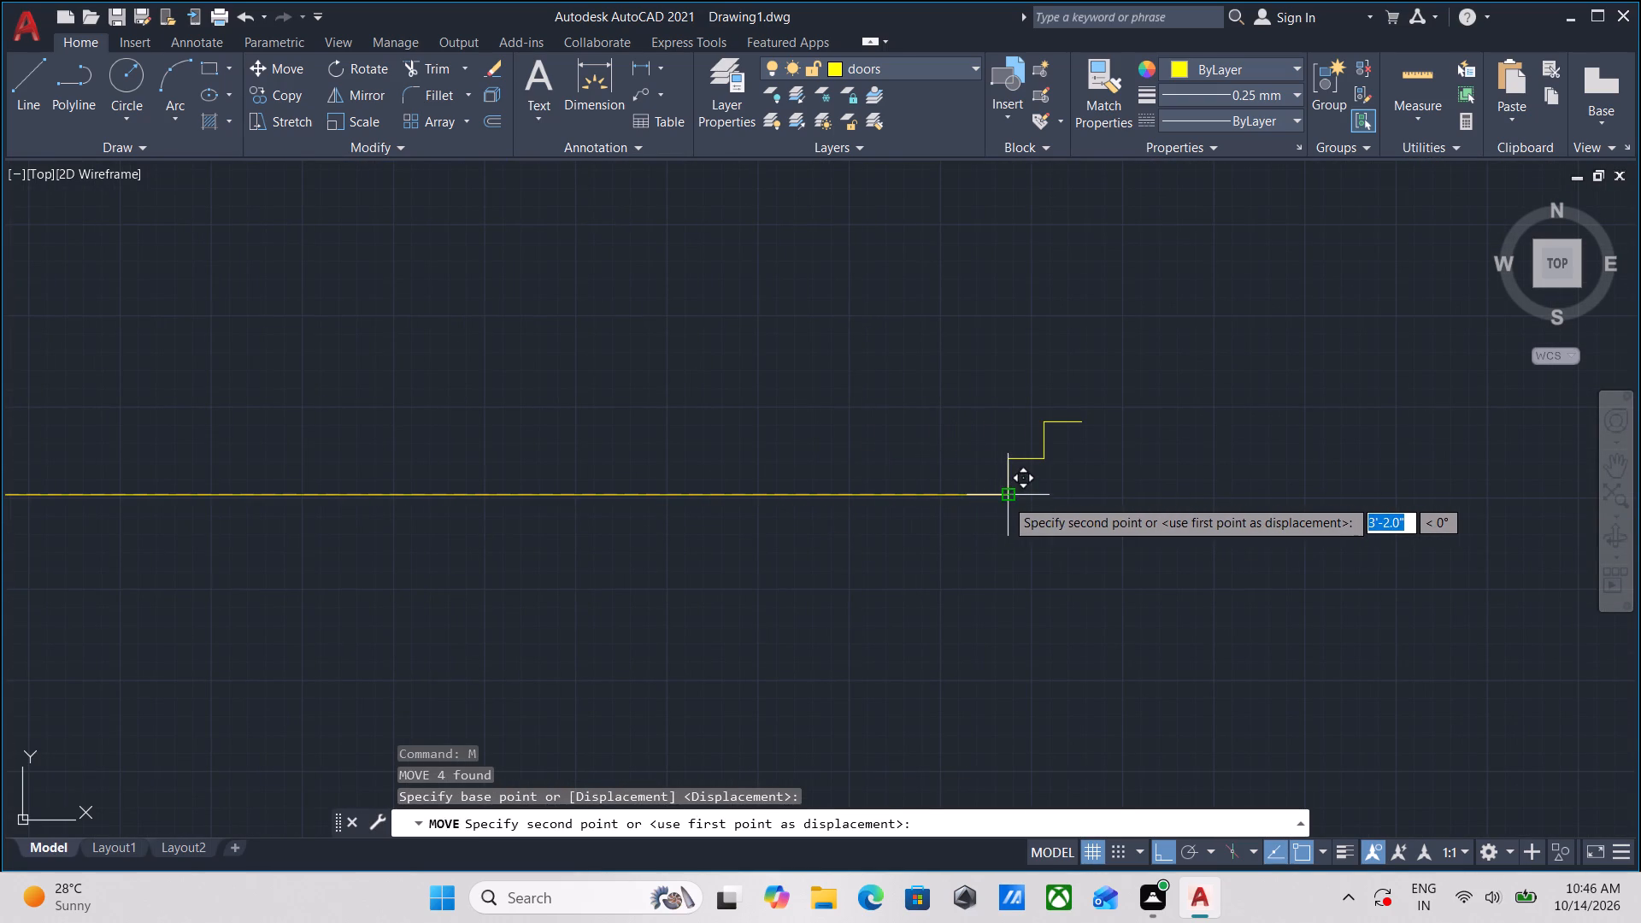
{"action": "left_click", "coordinate": [940, 493]}
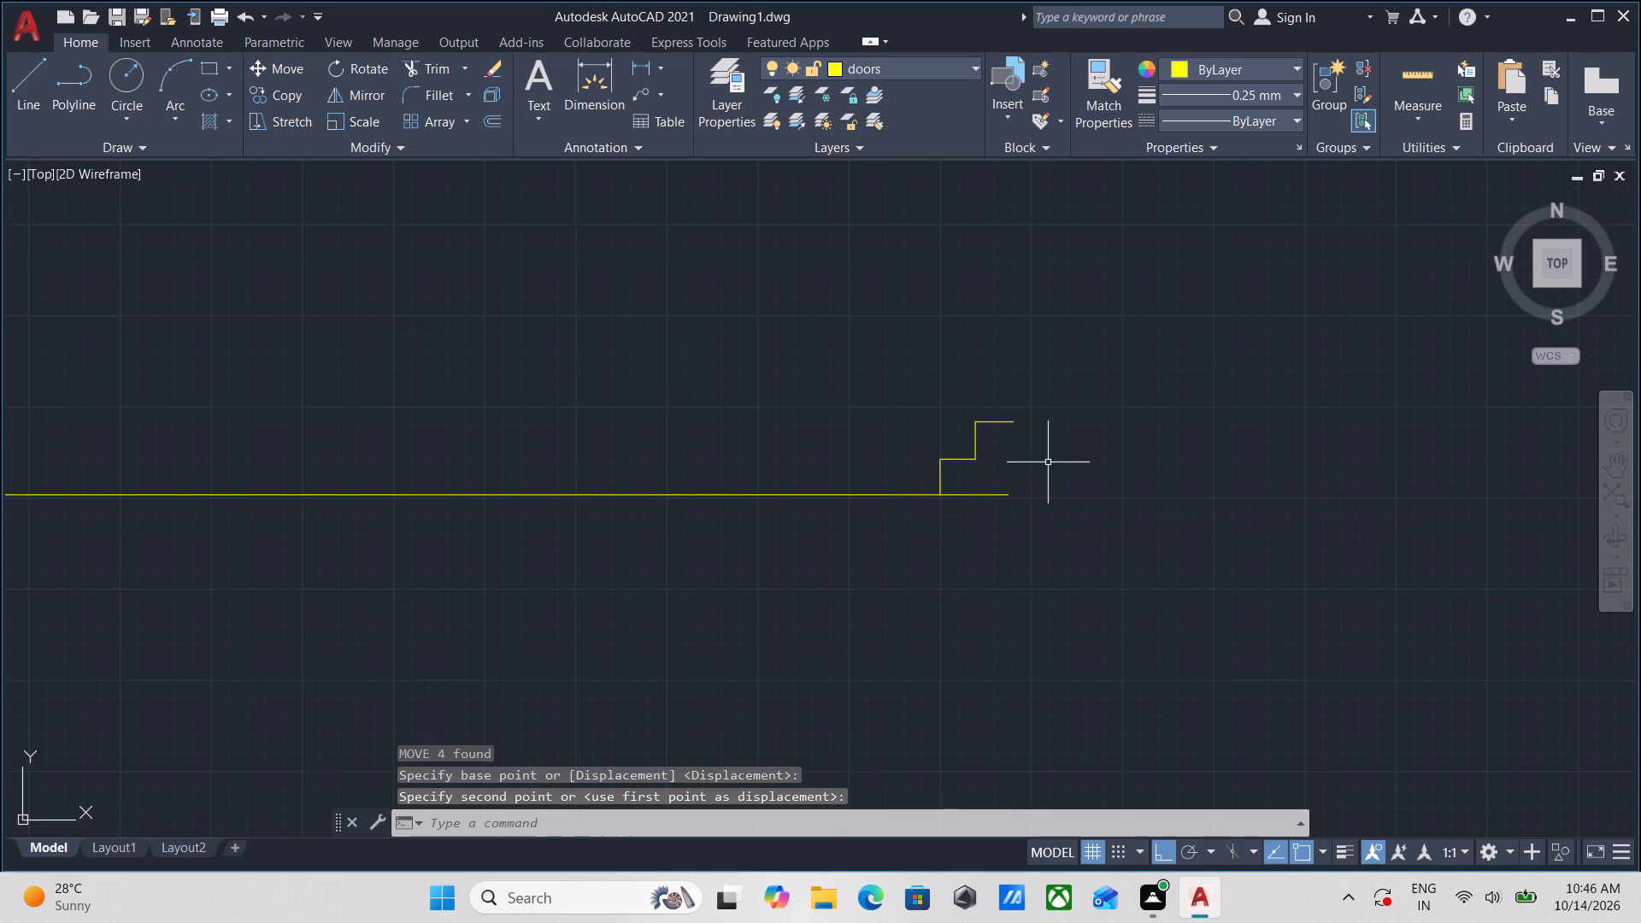
{"action": "scroll", "coordinate": [1047, 474], "scroll_direction": "up", "scroll_amount": 2}
{"action": "key", "text": "Escape"}
Draw a 2" vertical line from the 3'4" line's east end up to the mirrored profile's top edge.
{"action": "scroll", "coordinate": [938, 514], "scroll_direction": "up", "scroll_amount": 1}
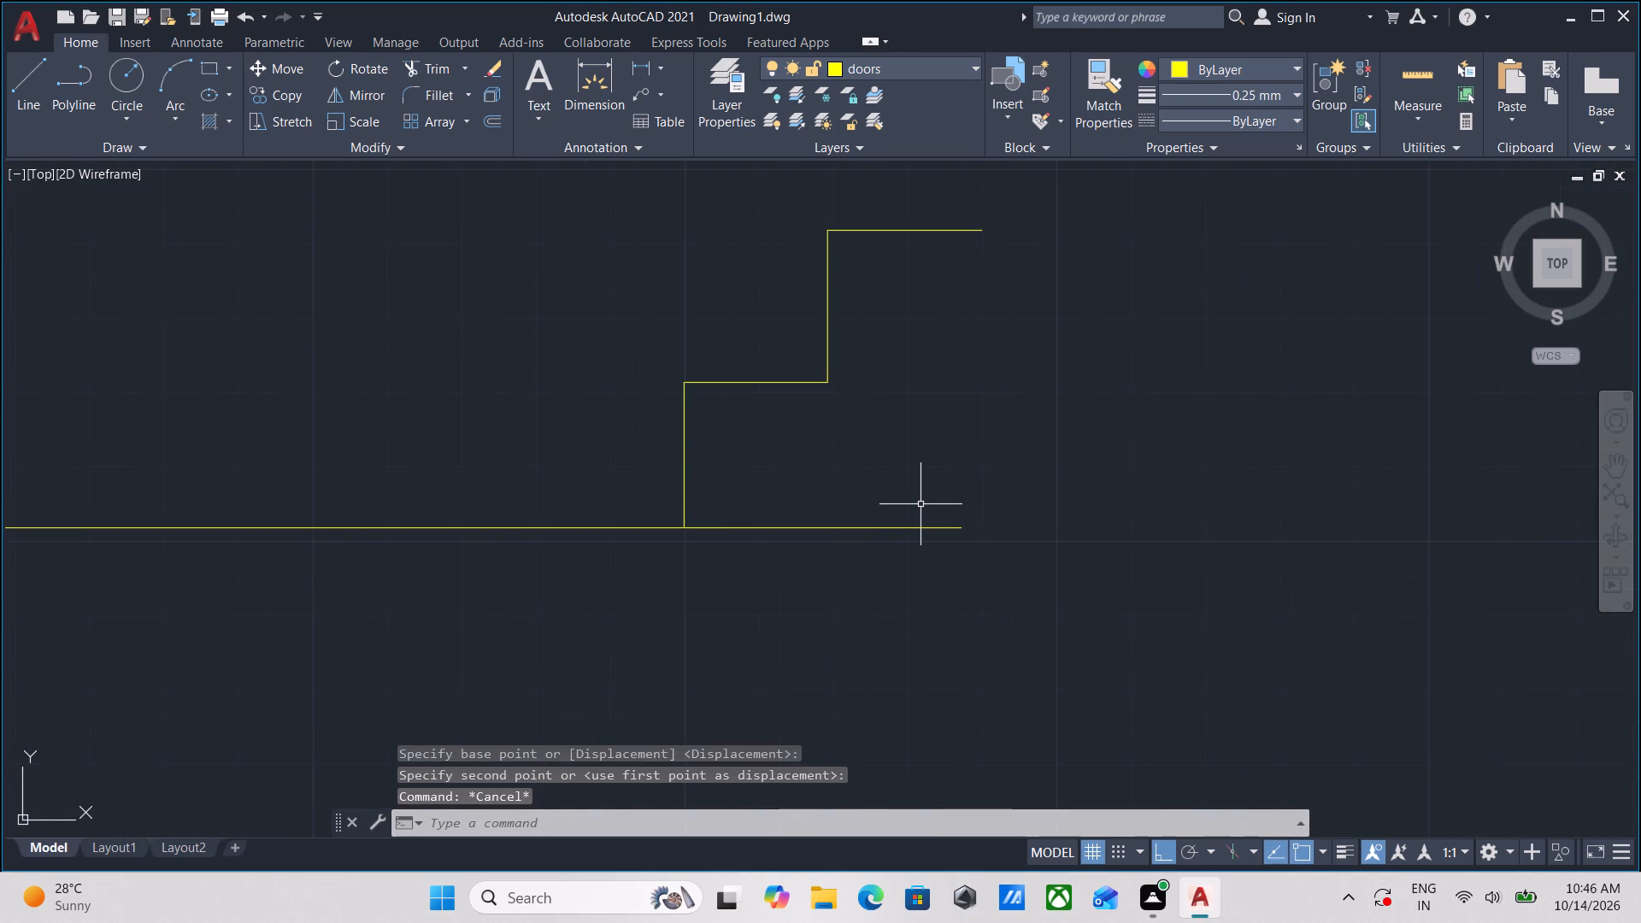
{"action": "key", "text": "l"}
{"action": "key", "text": "Return"}
{"action": "left_click", "coordinate": [956, 526]}
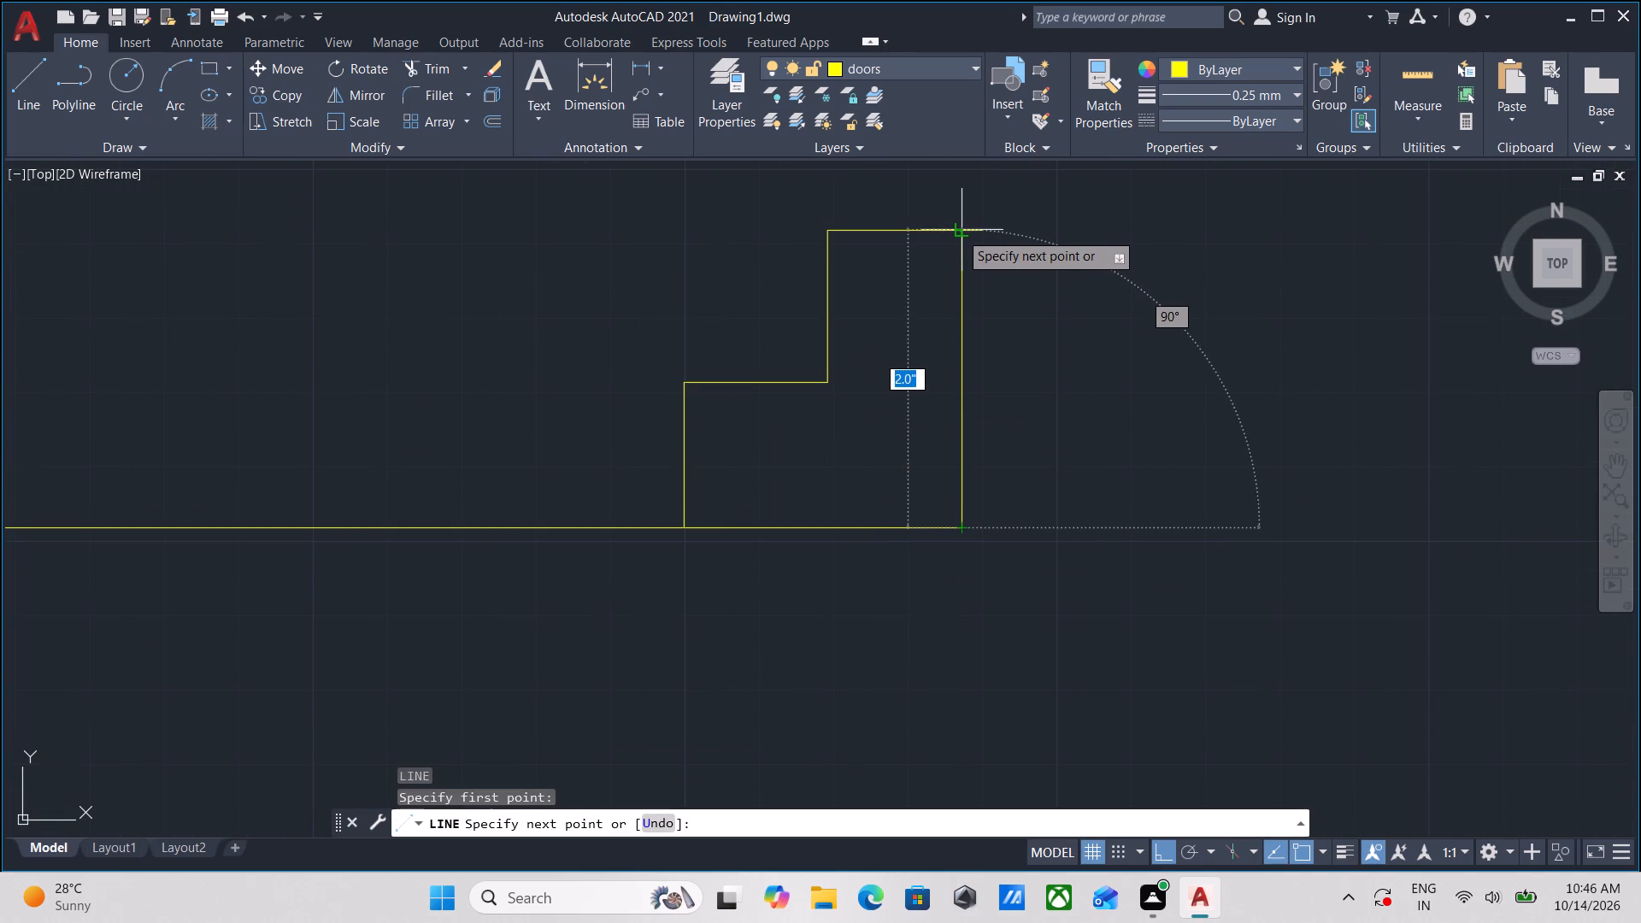
{"action": "left_click", "coordinate": [959, 232]}
{"action": "key", "text": "Escape"}
Move the mirrored profile 0.1" west so its top edge ends exactly at the 2" vertical line's top.
{"action": "left_click_drag", "start_coordinate": [891, 411], "coordinate": [881, 412]}
{"action": "left_click", "coordinate": [747, 272]}
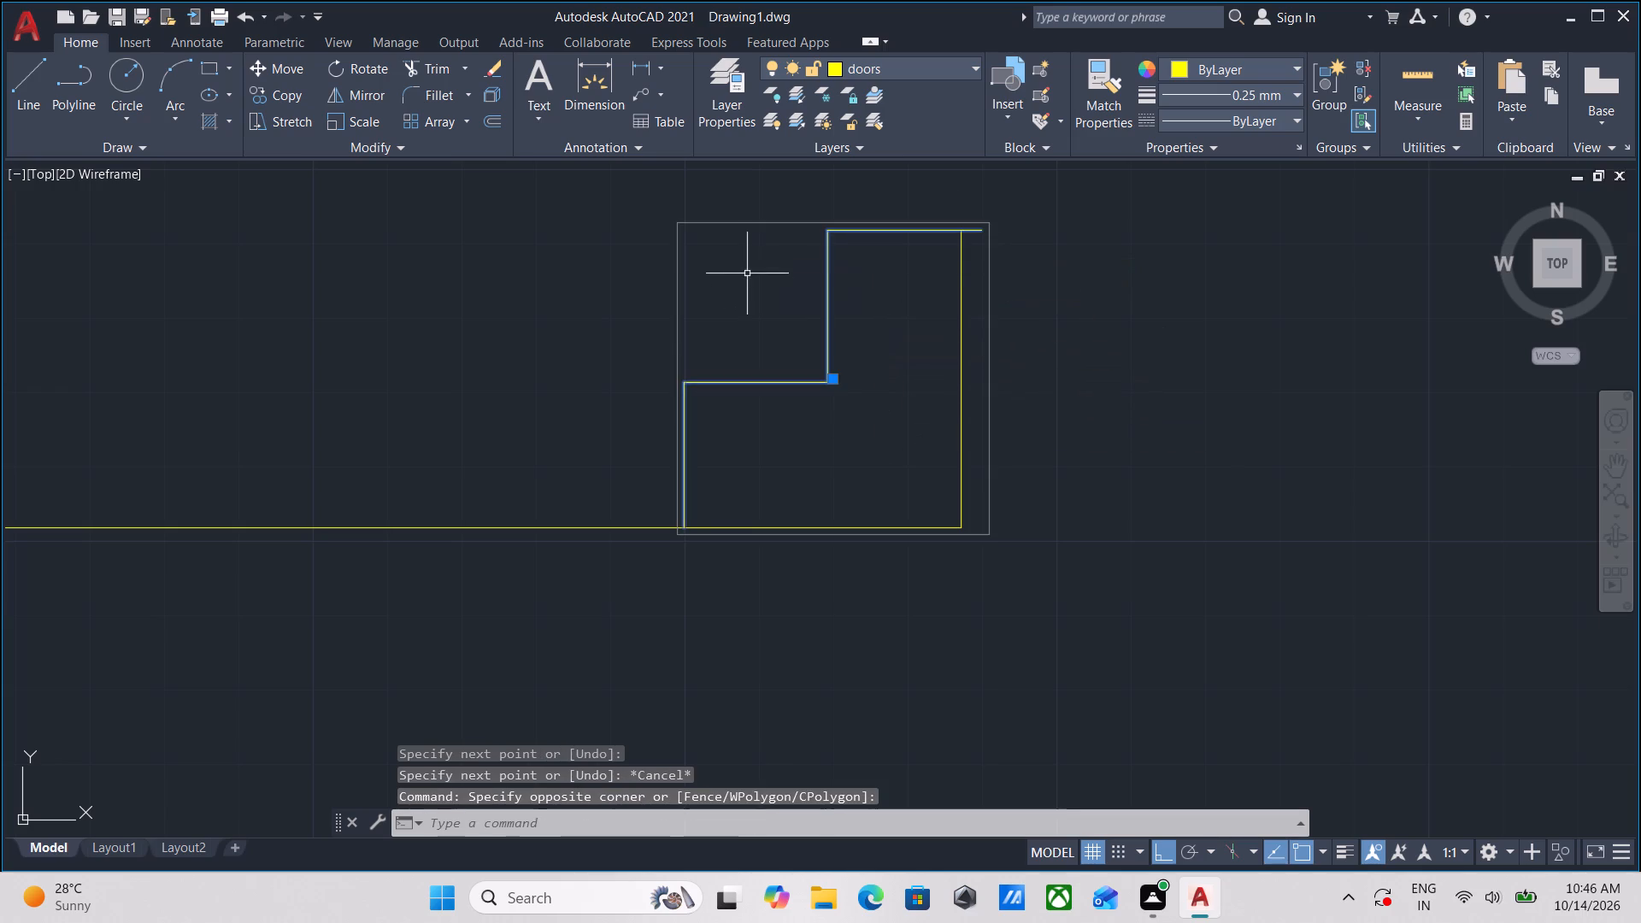
{"action": "middle_click_drag", "start_coordinate": [792, 298], "coordinate": [800, 349]}
{"action": "key", "text": "m"}
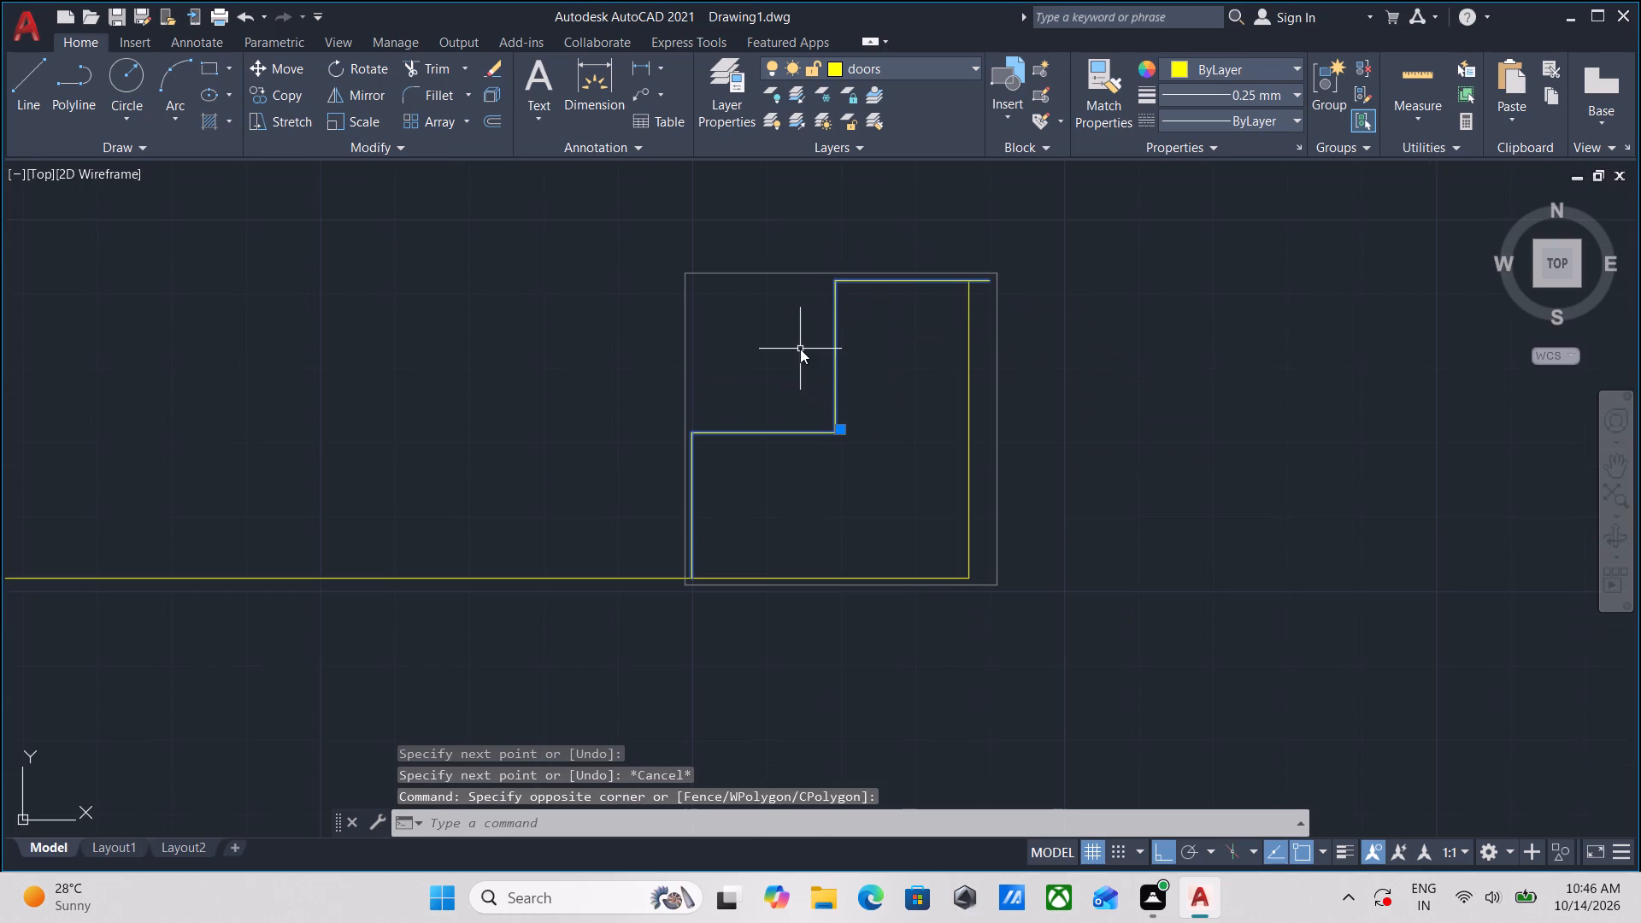
{"action": "key", "text": "Return"}
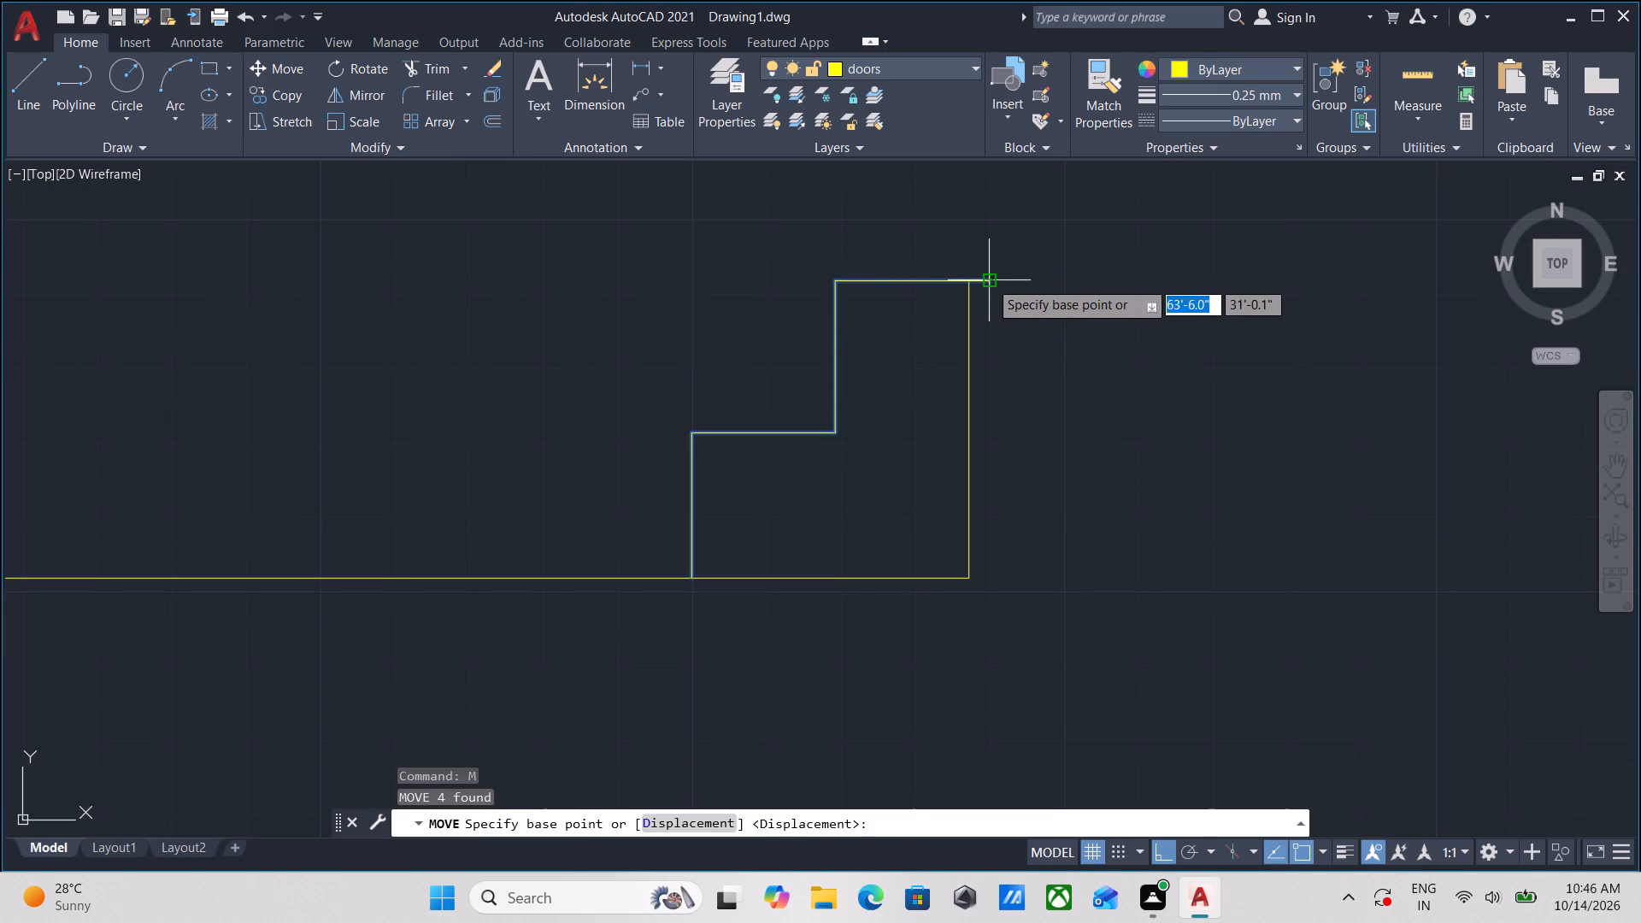
{"action": "left_click", "coordinate": [989, 280]}
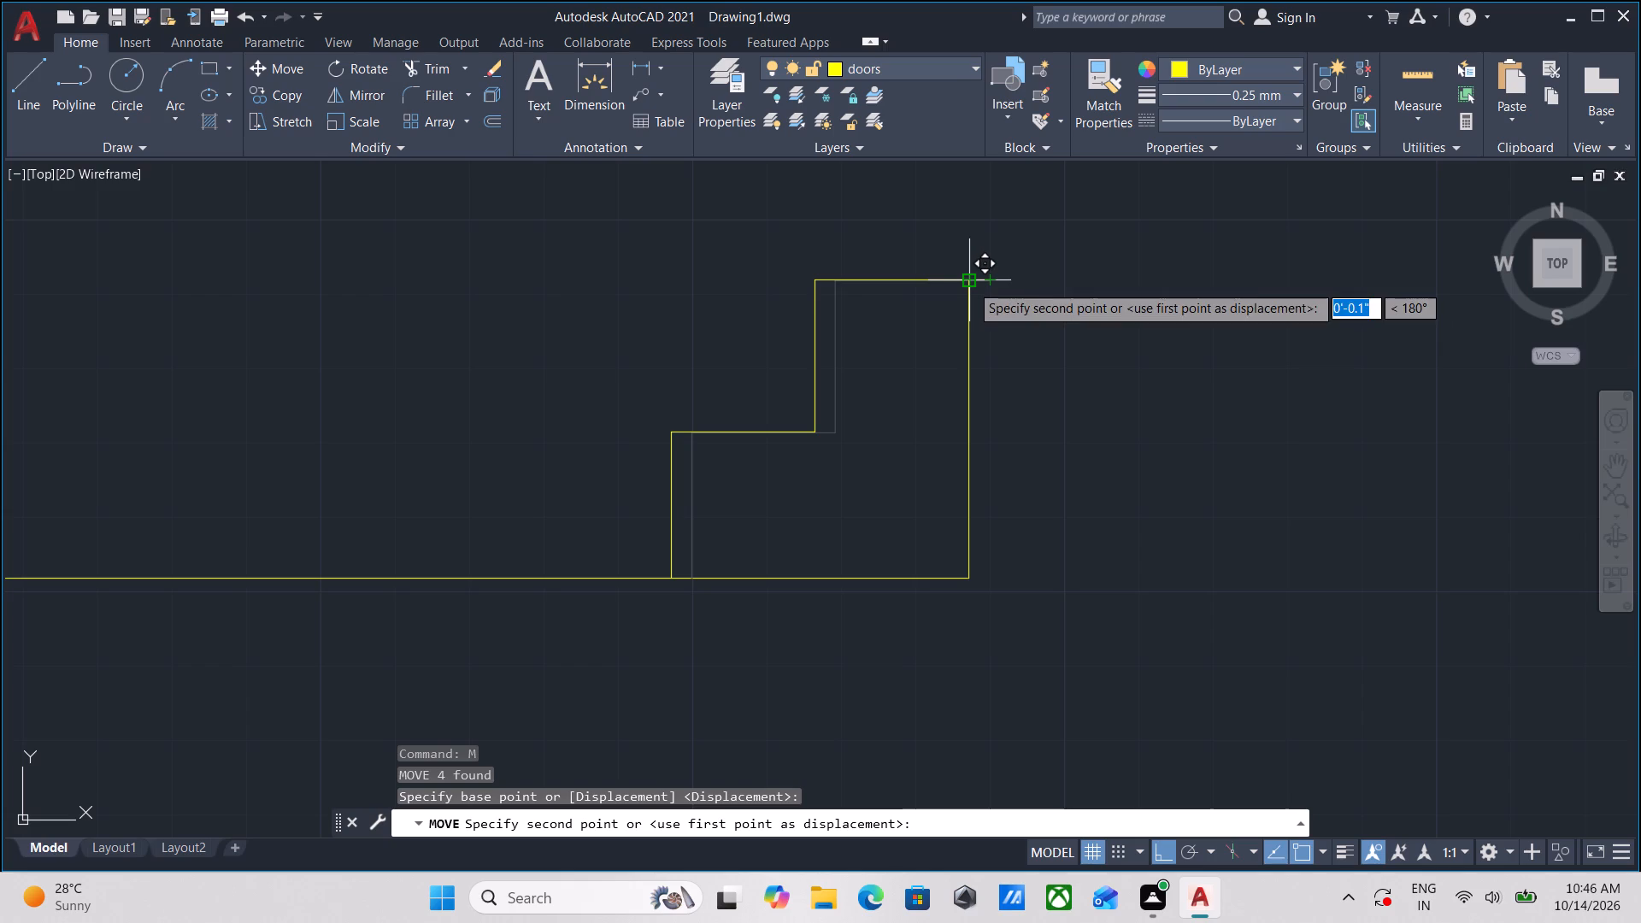
{"action": "left_click", "coordinate": [970, 285]}
Trim away the horizontal line between the two stepped profiles.
{"action": "scroll", "coordinate": [689, 303], "scroll_direction": "down", "scroll_amount": 1}
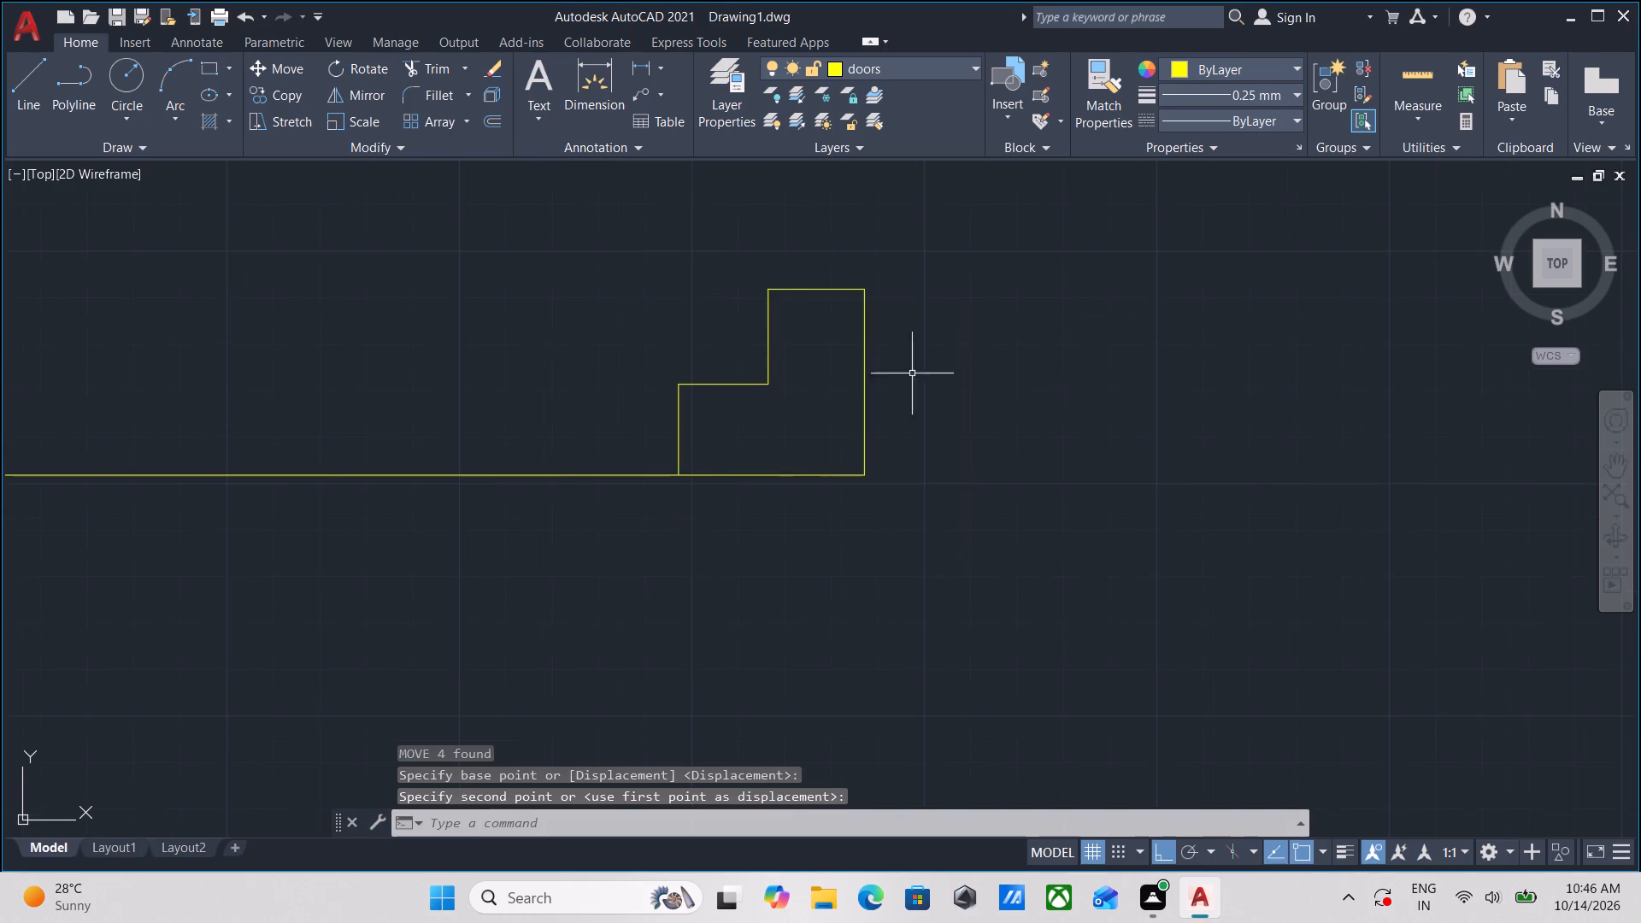
{"action": "middle_click_drag", "start_coordinate": [1020, 366], "coordinate": [1027, 366]}
{"action": "middle_click_drag", "start_coordinate": [634, 413], "coordinate": [1203, 357]}
{"action": "scroll", "coordinate": [791, 373], "scroll_direction": "down", "scroll_amount": 1}
{"action": "scroll", "coordinate": [774, 443], "scroll_direction": "down", "scroll_amount": 2}
{"action": "middle_click_drag", "start_coordinate": [763, 448], "coordinate": [999, 449]}
{"action": "middle_click_drag", "start_coordinate": [741, 492], "coordinate": [768, 513]}
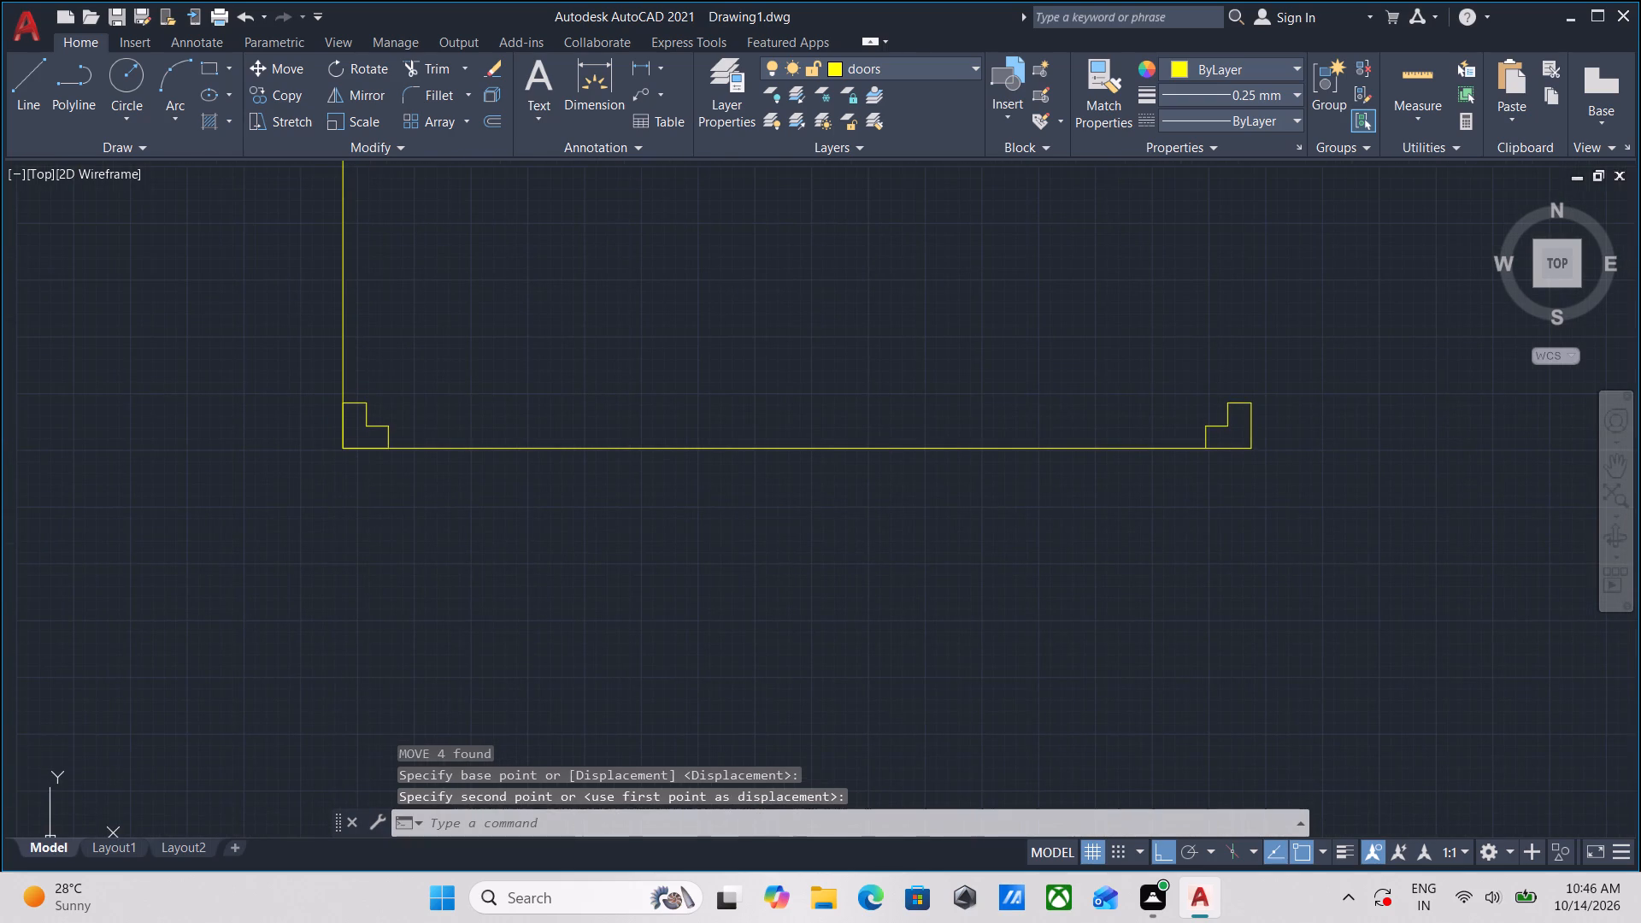
{"action": "type", "text": "tr"}
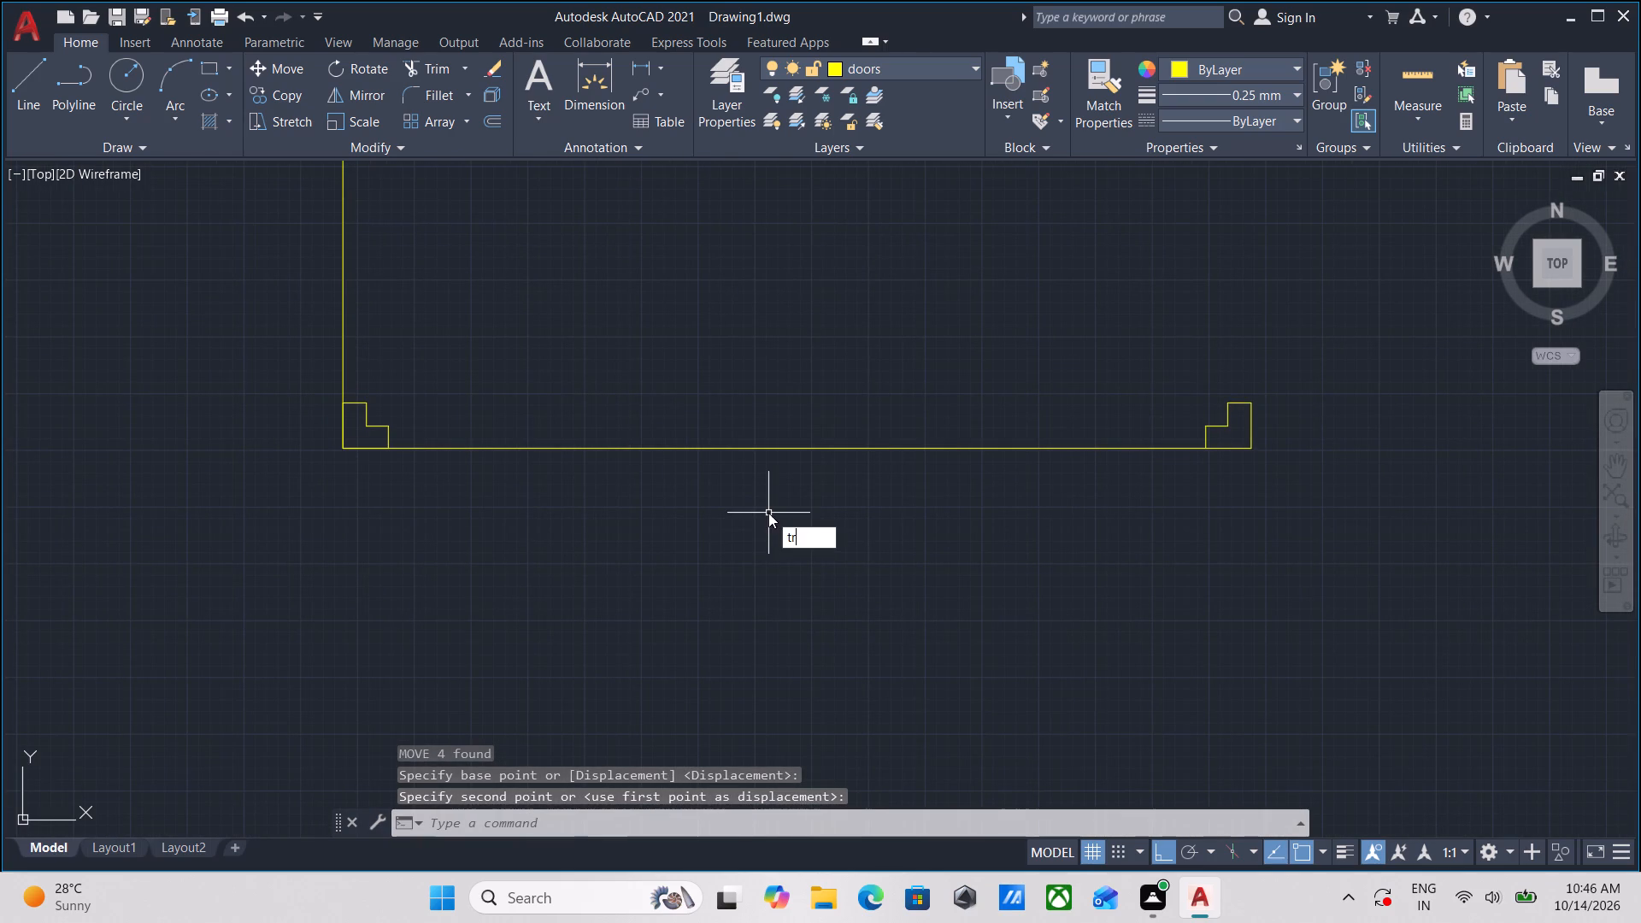
{"action": "key", "text": "Return"}
{"action": "left_click", "coordinate": [768, 513]}
{"action": "left_click", "coordinate": [763, 257]}
{"action": "scroll", "coordinate": [756, 273], "scroll_direction": "down", "scroll_amount": 2}
{"action": "middle_click_drag", "start_coordinate": [756, 279], "coordinate": [750, 388]}
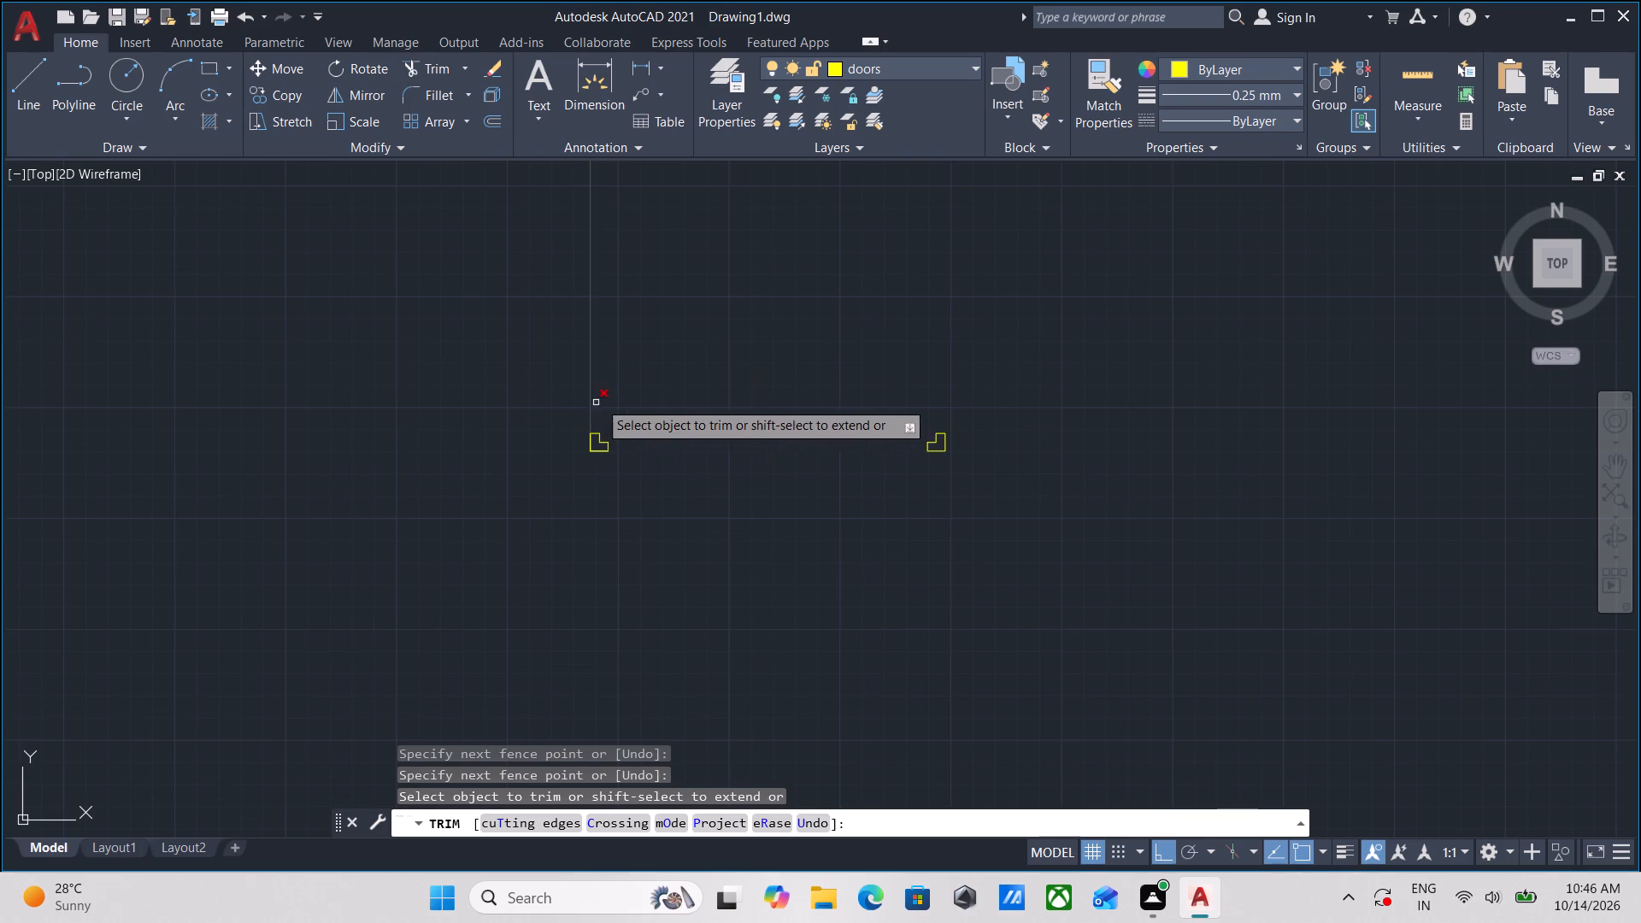
{"action": "scroll", "coordinate": [607, 393], "scroll_direction": "up", "scroll_amount": 3}
{"action": "key", "text": "Escape"}
Move the 3' vertical line from its bottom end to the inner step corner of the west profile.
{"action": "left_click_drag", "start_coordinate": [595, 414], "coordinate": [505, 373]}
{"action": "left_click", "coordinate": [443, 331]}
{"action": "middle_click_drag", "start_coordinate": [662, 497], "coordinate": [744, 394]}
{"action": "scroll", "coordinate": [608, 550], "scroll_direction": "up", "scroll_amount": 2}
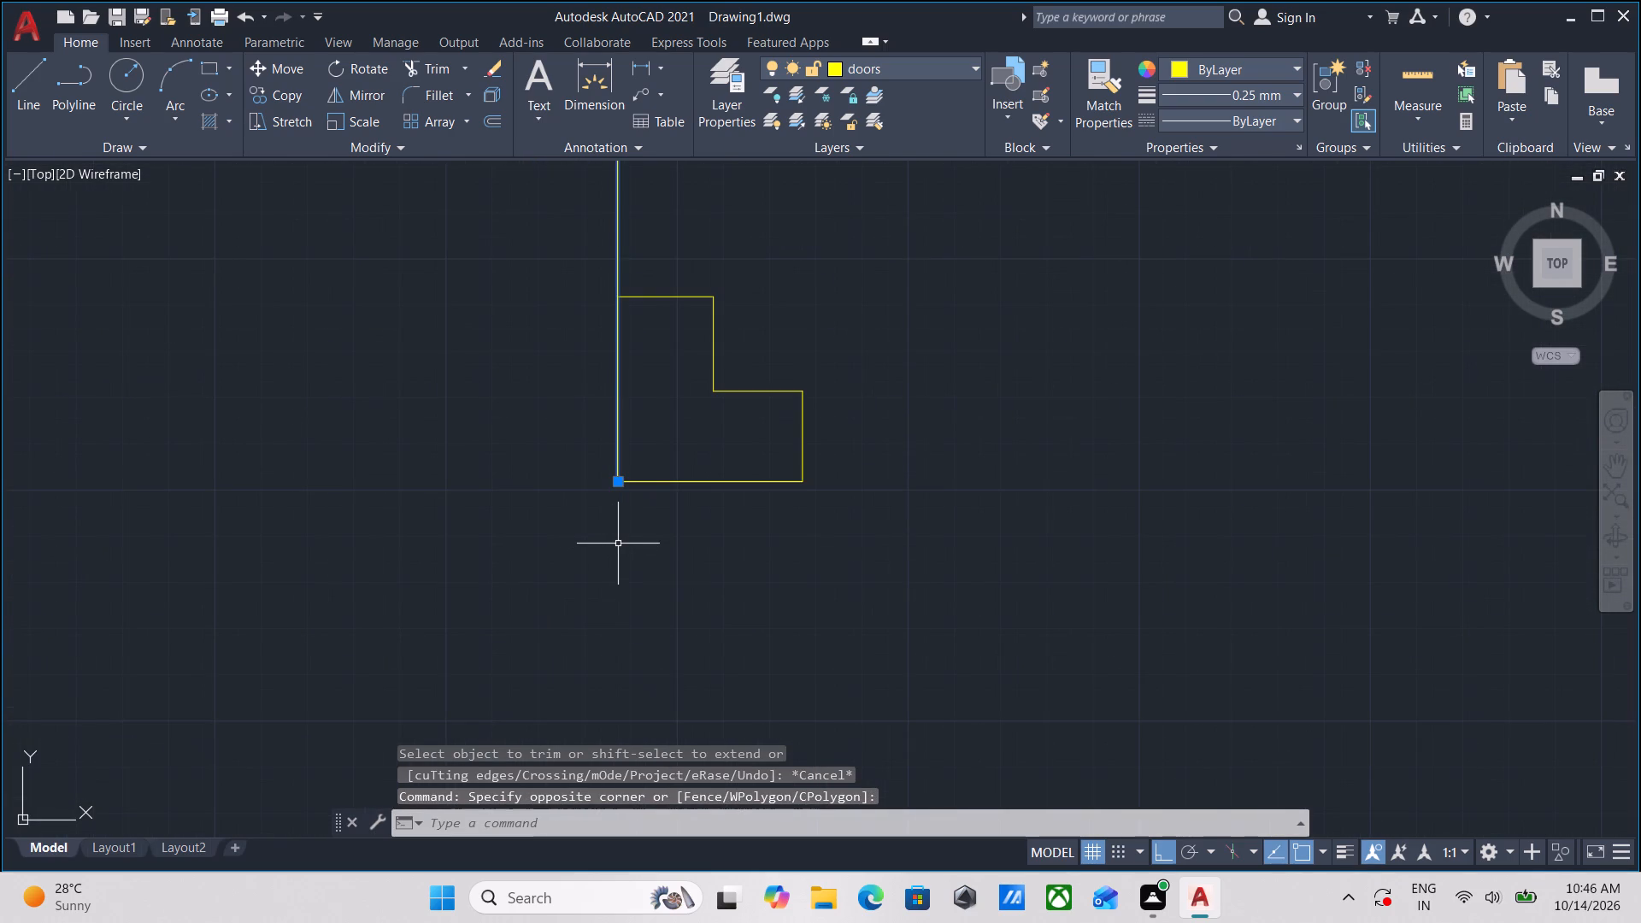
{"action": "key", "text": "m"}
{"action": "key", "text": "Return"}
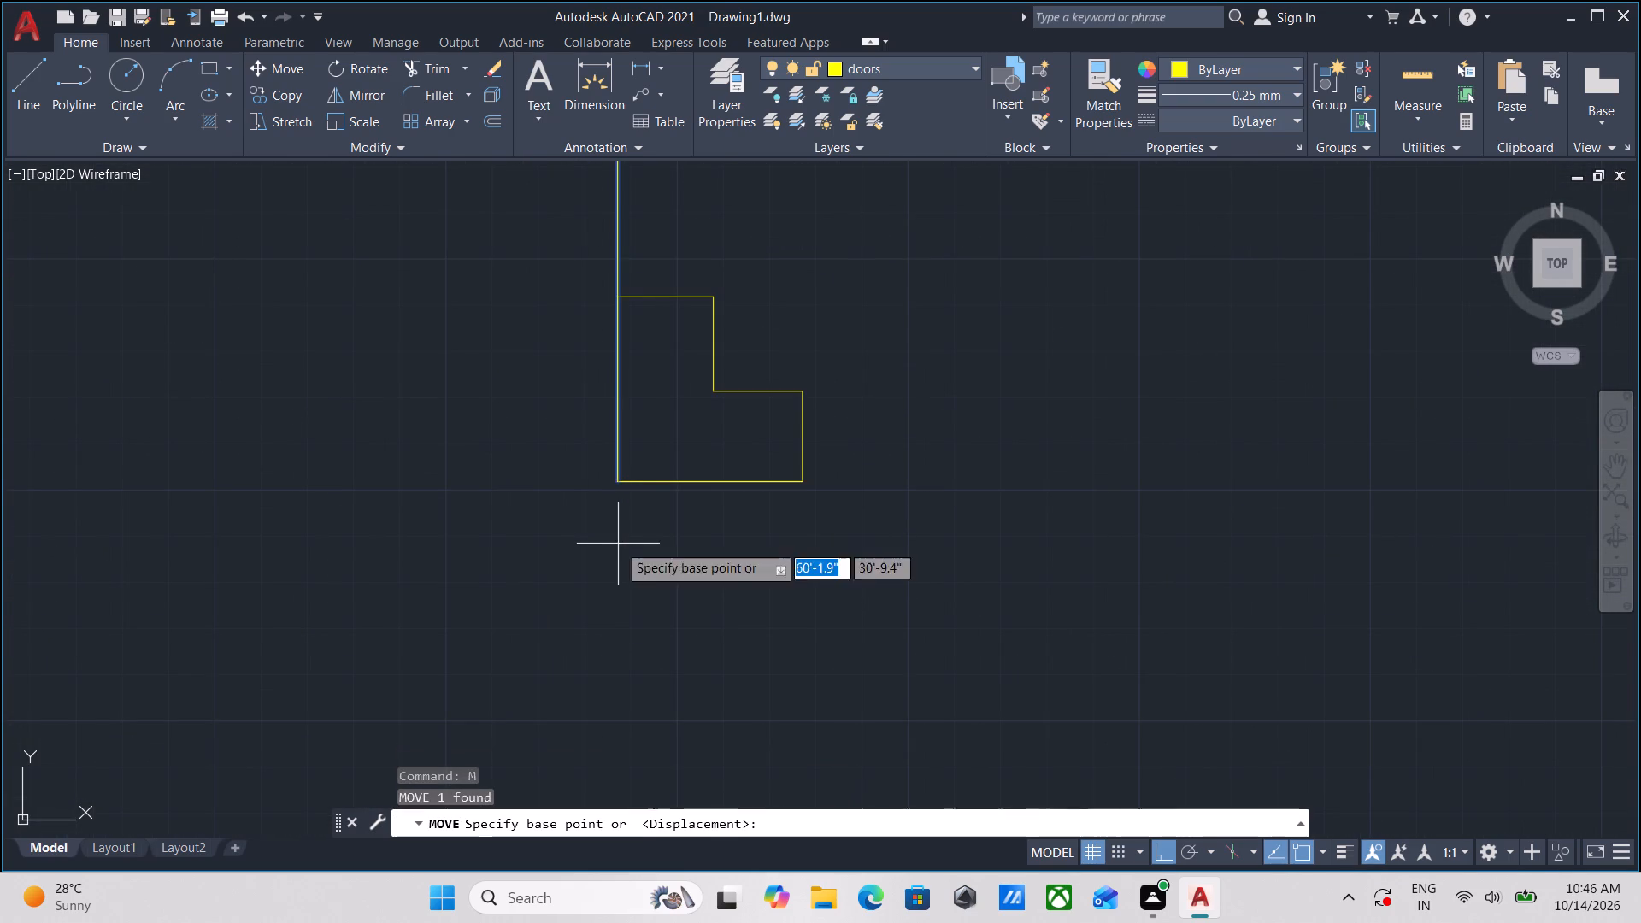
{"action": "left_click", "coordinate": [620, 479]}
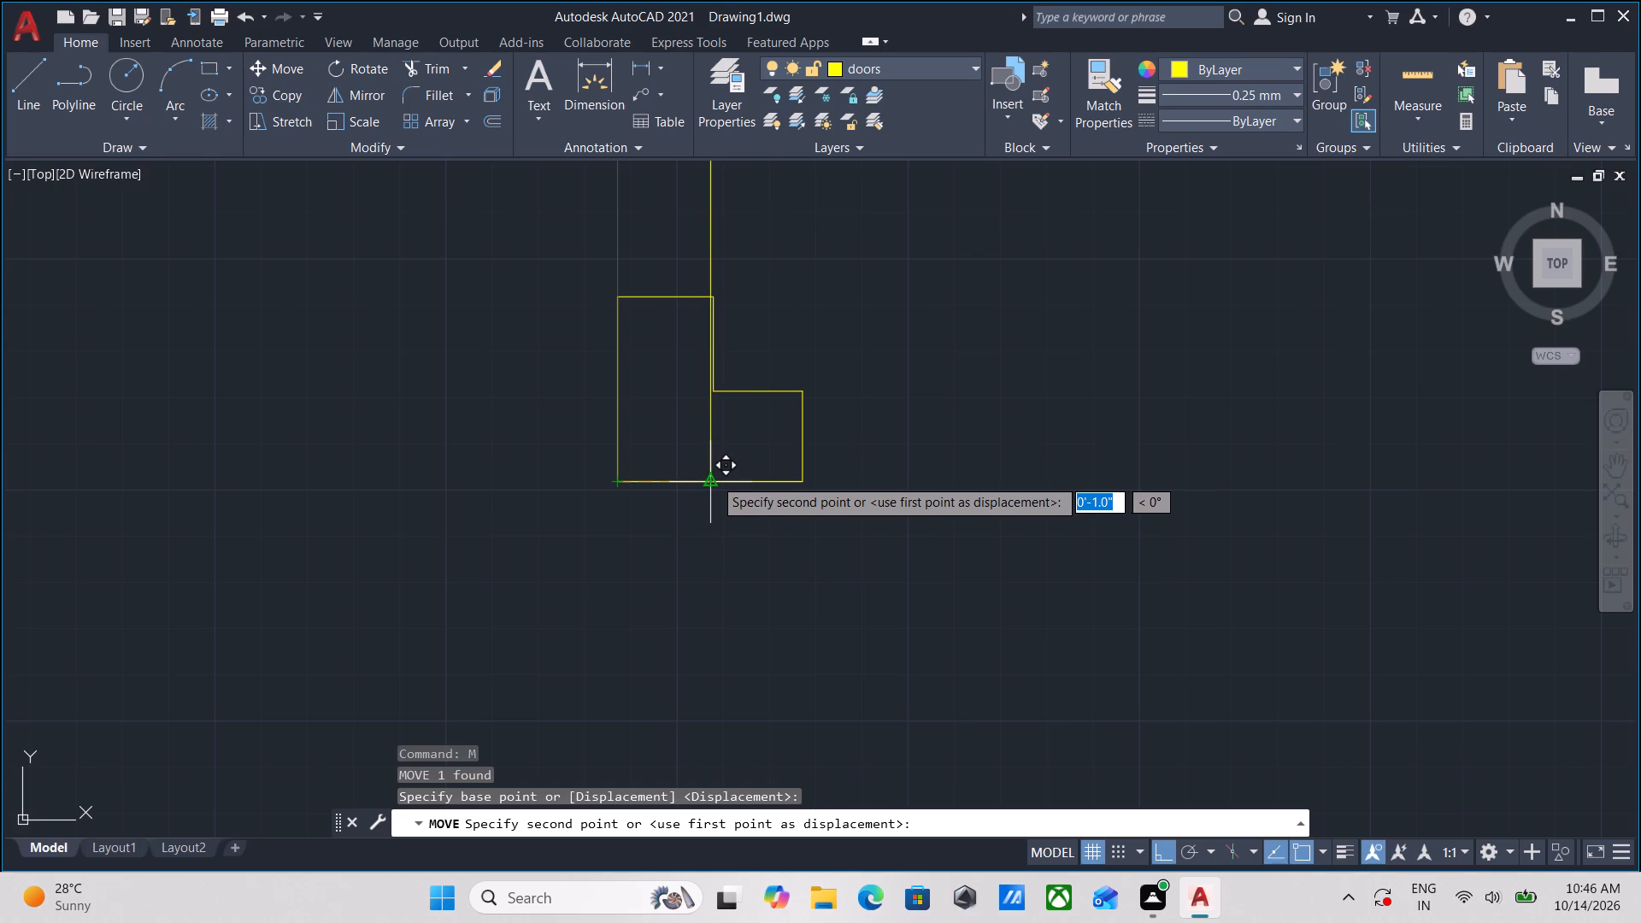
{"action": "left_click", "coordinate": [713, 388]}
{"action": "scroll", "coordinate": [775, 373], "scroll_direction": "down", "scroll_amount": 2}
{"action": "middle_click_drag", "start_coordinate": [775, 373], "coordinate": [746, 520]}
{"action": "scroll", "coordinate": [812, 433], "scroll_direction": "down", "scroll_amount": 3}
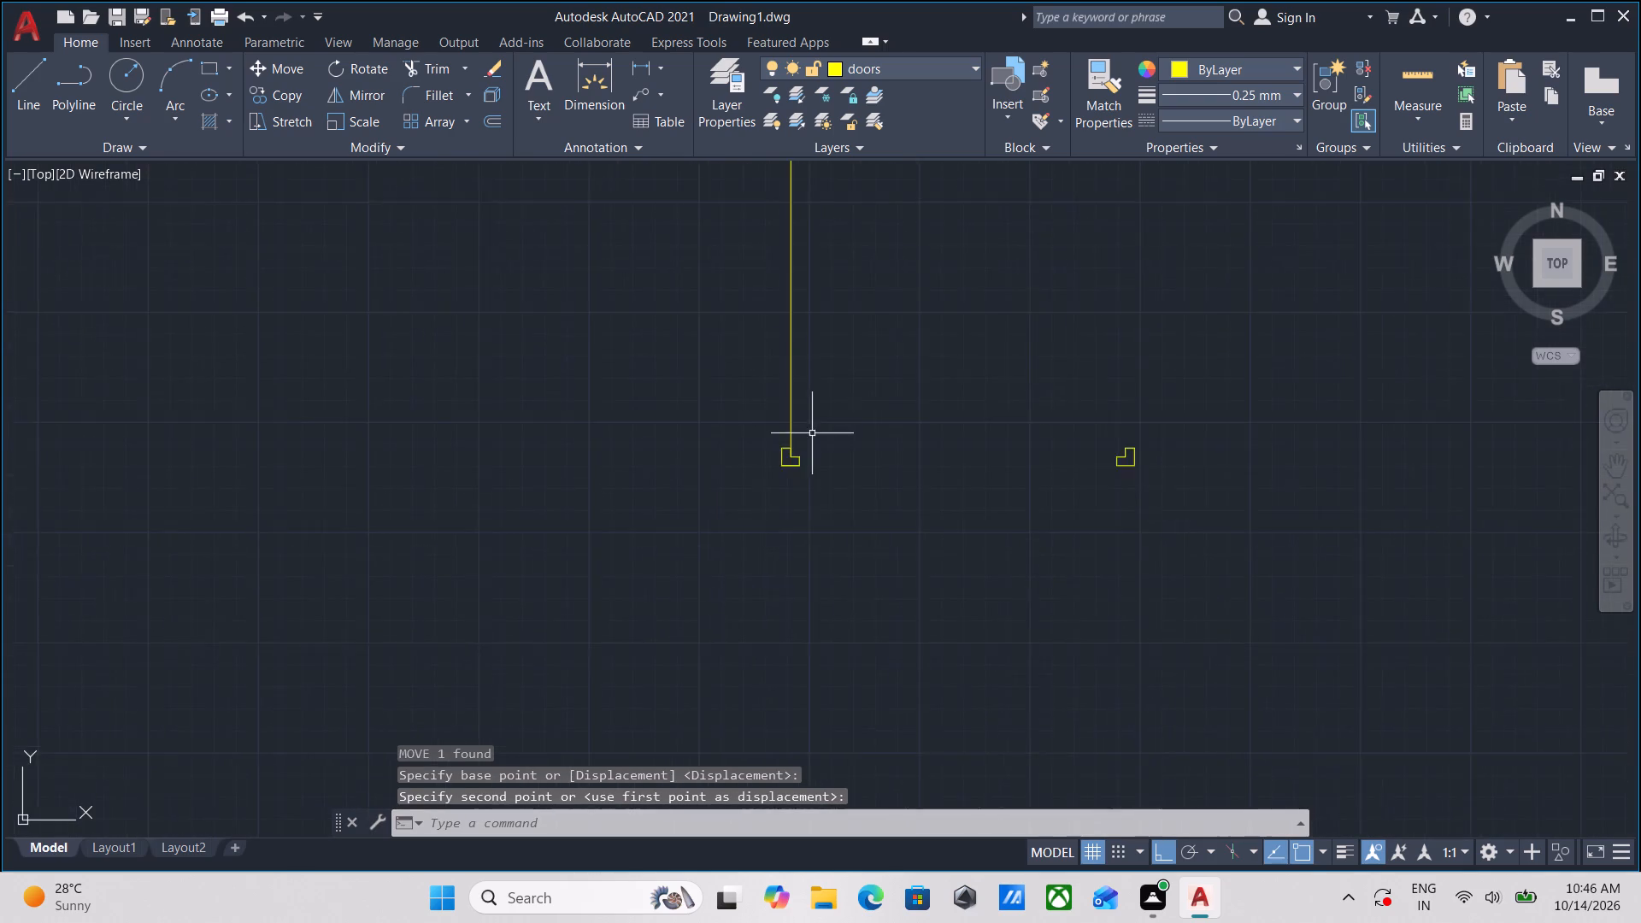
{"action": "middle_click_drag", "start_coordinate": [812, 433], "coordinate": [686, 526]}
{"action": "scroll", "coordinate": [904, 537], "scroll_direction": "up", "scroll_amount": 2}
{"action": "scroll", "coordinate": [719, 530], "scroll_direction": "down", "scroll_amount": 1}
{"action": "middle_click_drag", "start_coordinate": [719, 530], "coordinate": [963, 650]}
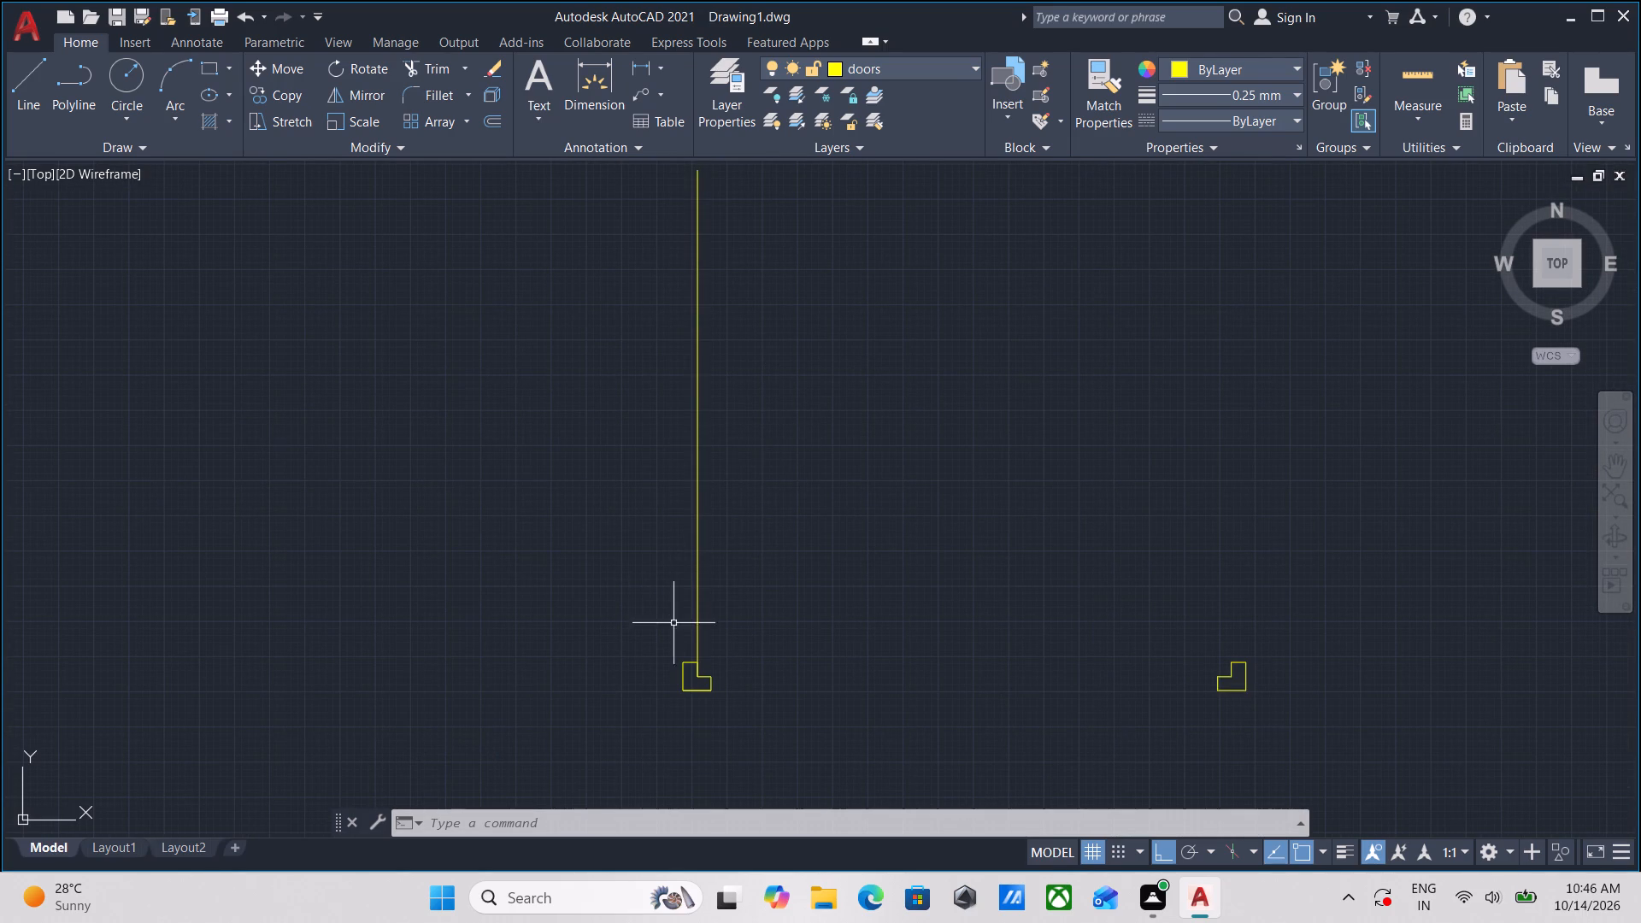
Draw a 1" horizontal line east from the top end of the 3' vertical leaf line.
{"action": "scroll", "coordinate": [676, 649], "scroll_direction": "up", "scroll_amount": 2}
{"action": "scroll", "coordinate": [790, 542], "scroll_direction": "down", "scroll_amount": 1}
{"action": "middle_click_drag", "start_coordinate": [792, 538], "coordinate": [800, 582]}
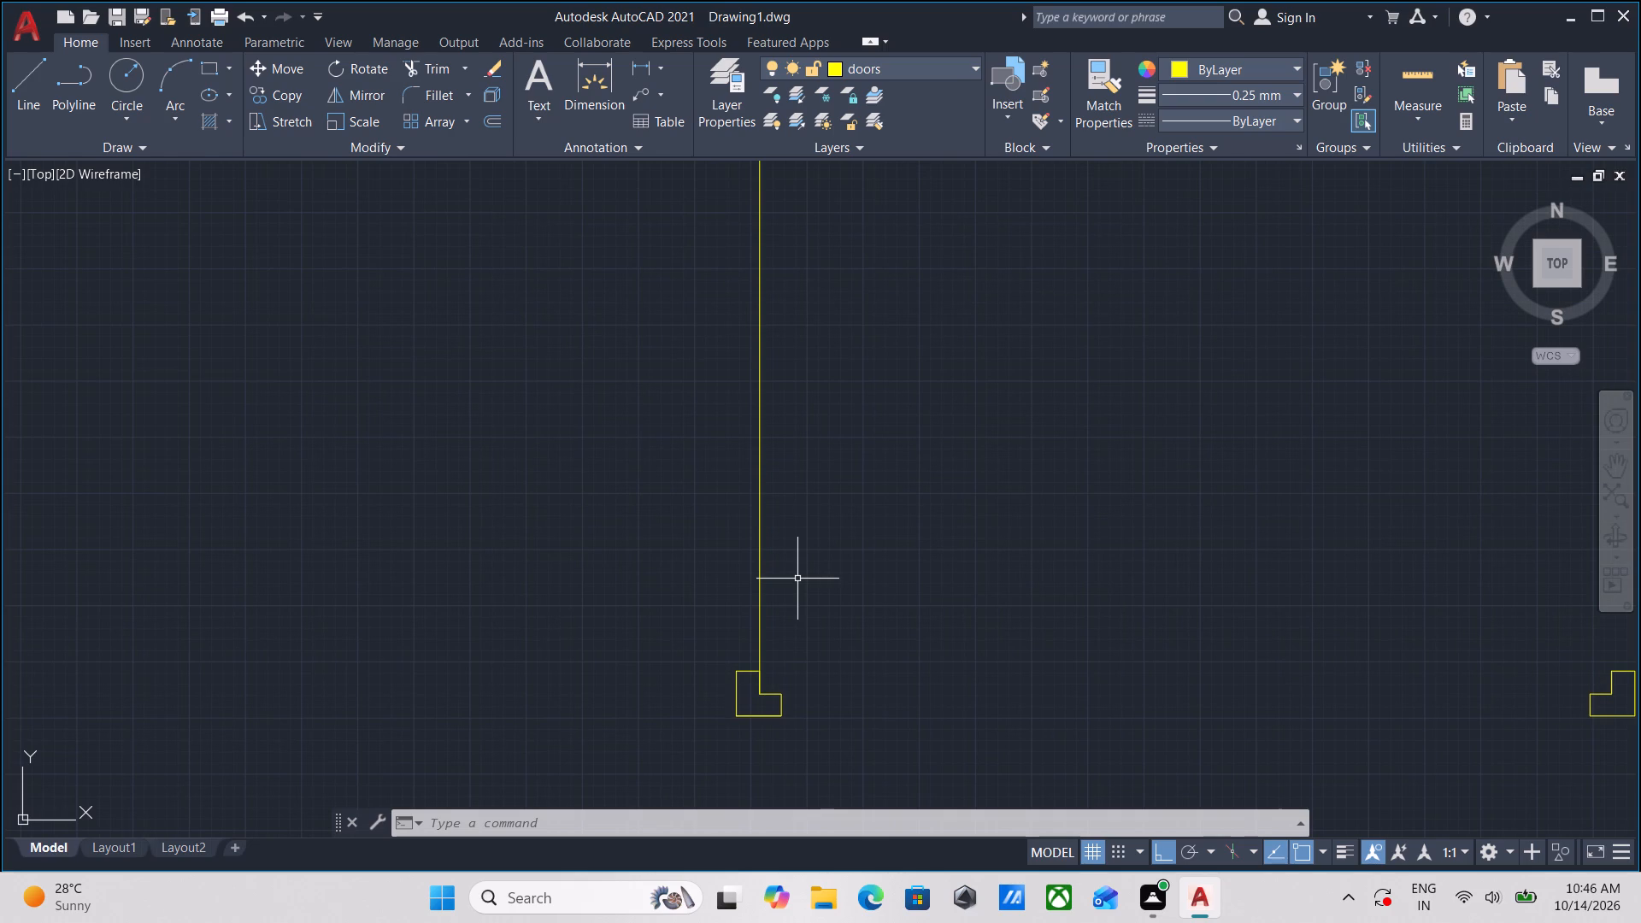
{"action": "middle_click_drag", "start_coordinate": [797, 577], "coordinate": [792, 694]}
{"action": "middle_click_drag", "start_coordinate": [848, 573], "coordinate": [848, 673]}
{"action": "scroll", "coordinate": [898, 567], "scroll_direction": "down", "scroll_amount": 1}
{"action": "middle_click_drag", "start_coordinate": [898, 567], "coordinate": [880, 679]}
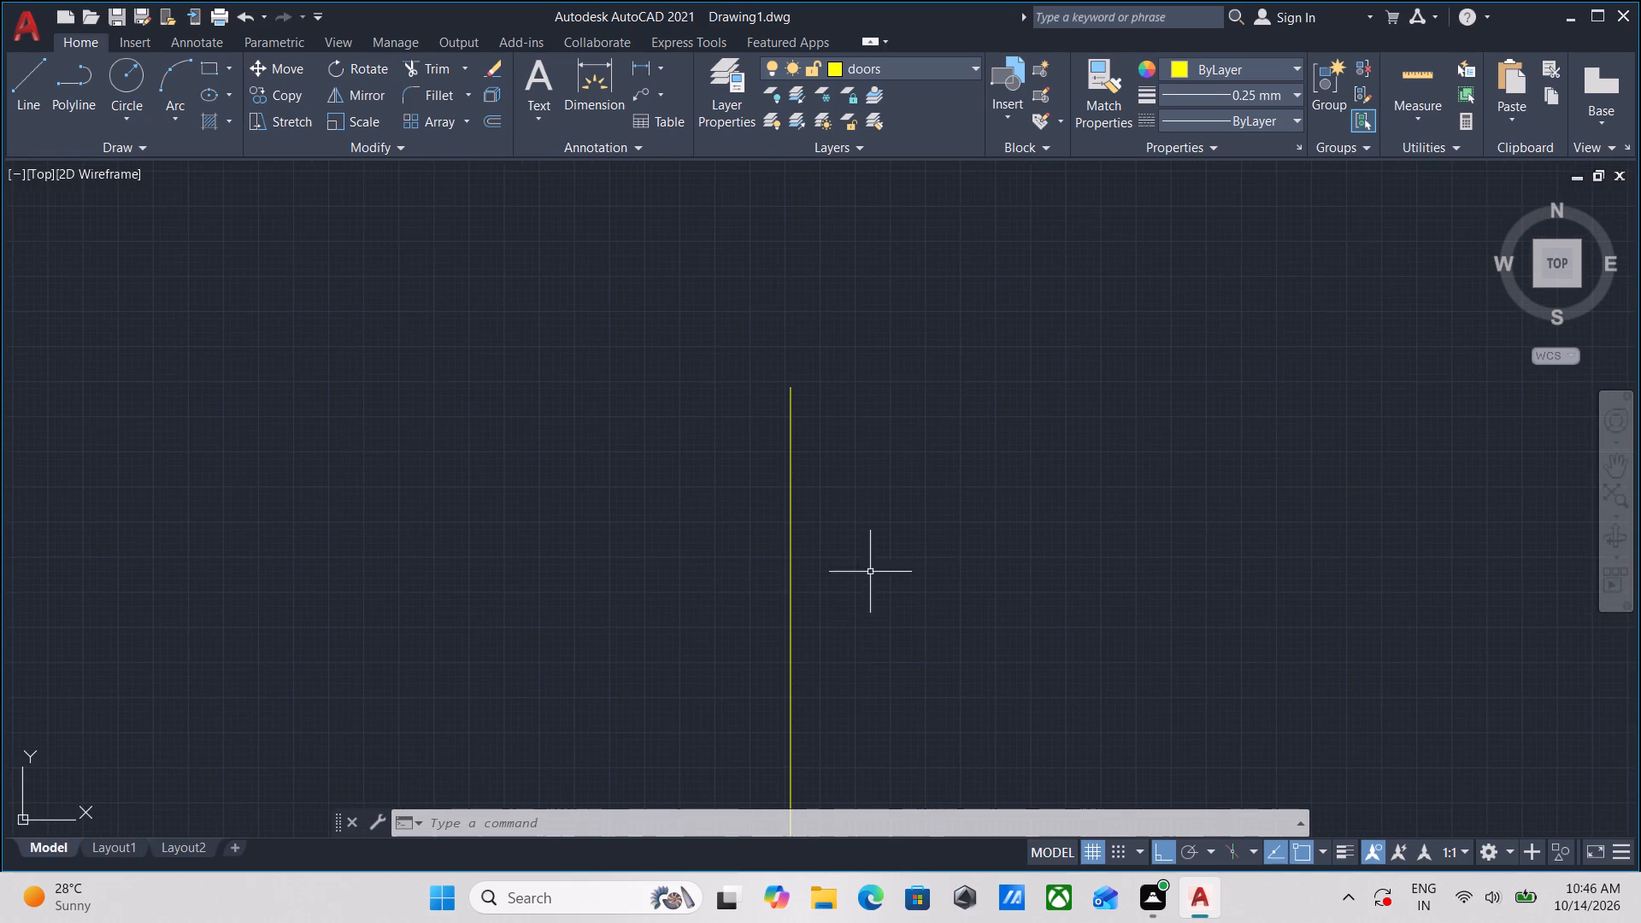
{"action": "middle_click_drag", "start_coordinate": [856, 533], "coordinate": [863, 403]}
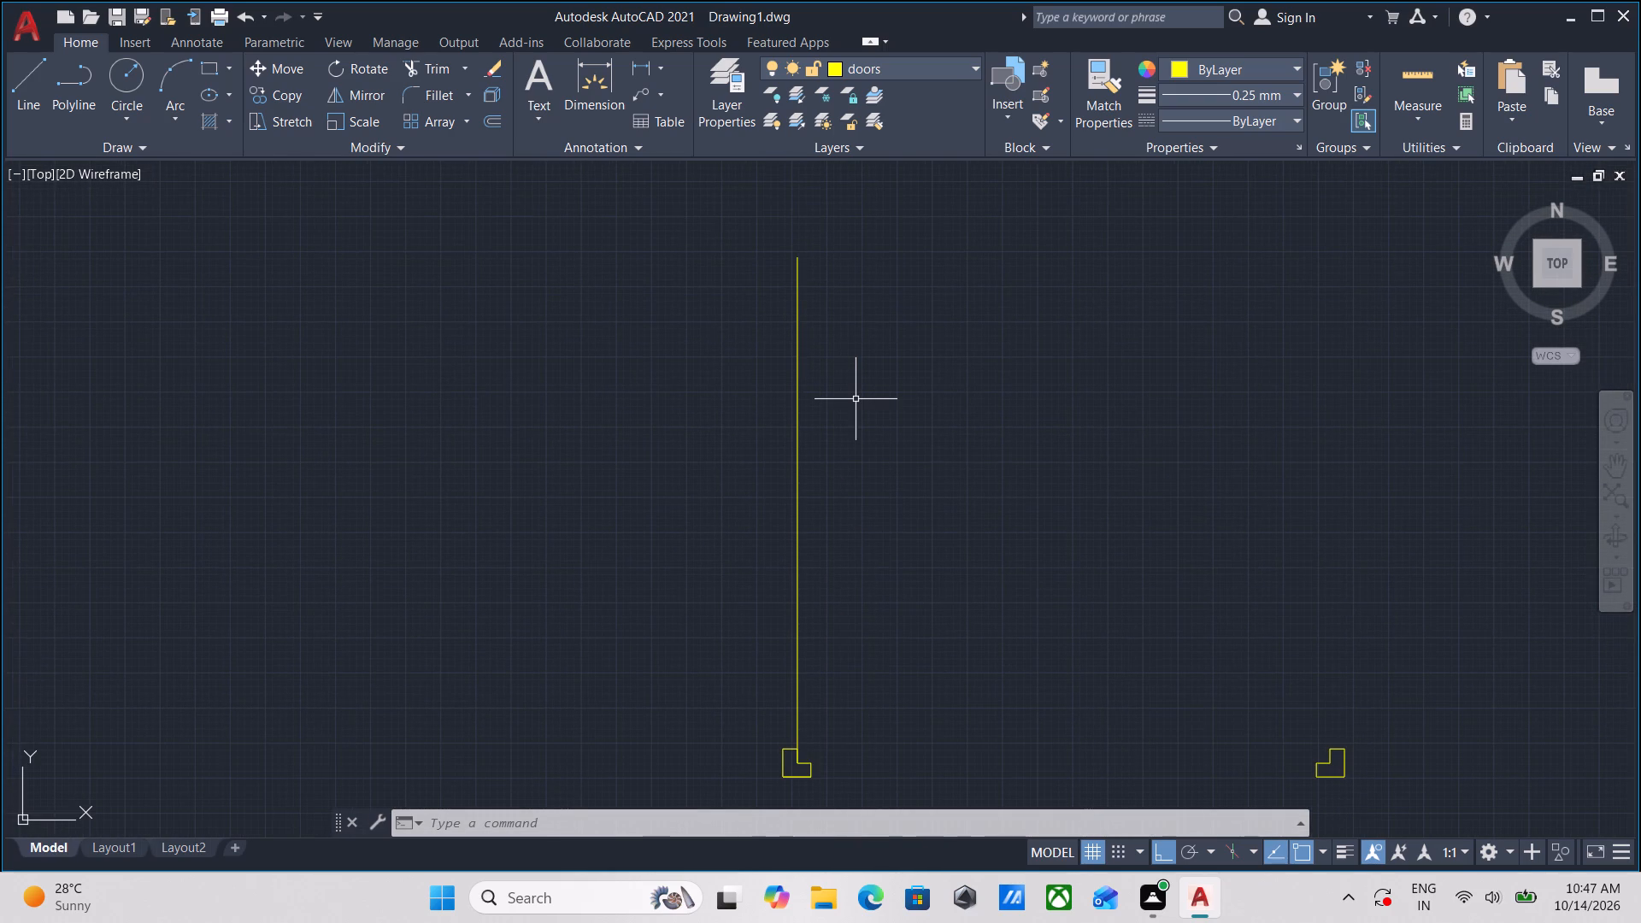
{"action": "key", "text": "l"}
{"action": "key", "text": "Return"}
{"action": "scroll", "coordinate": [784, 238], "scroll_direction": "up", "scroll_amount": 2}
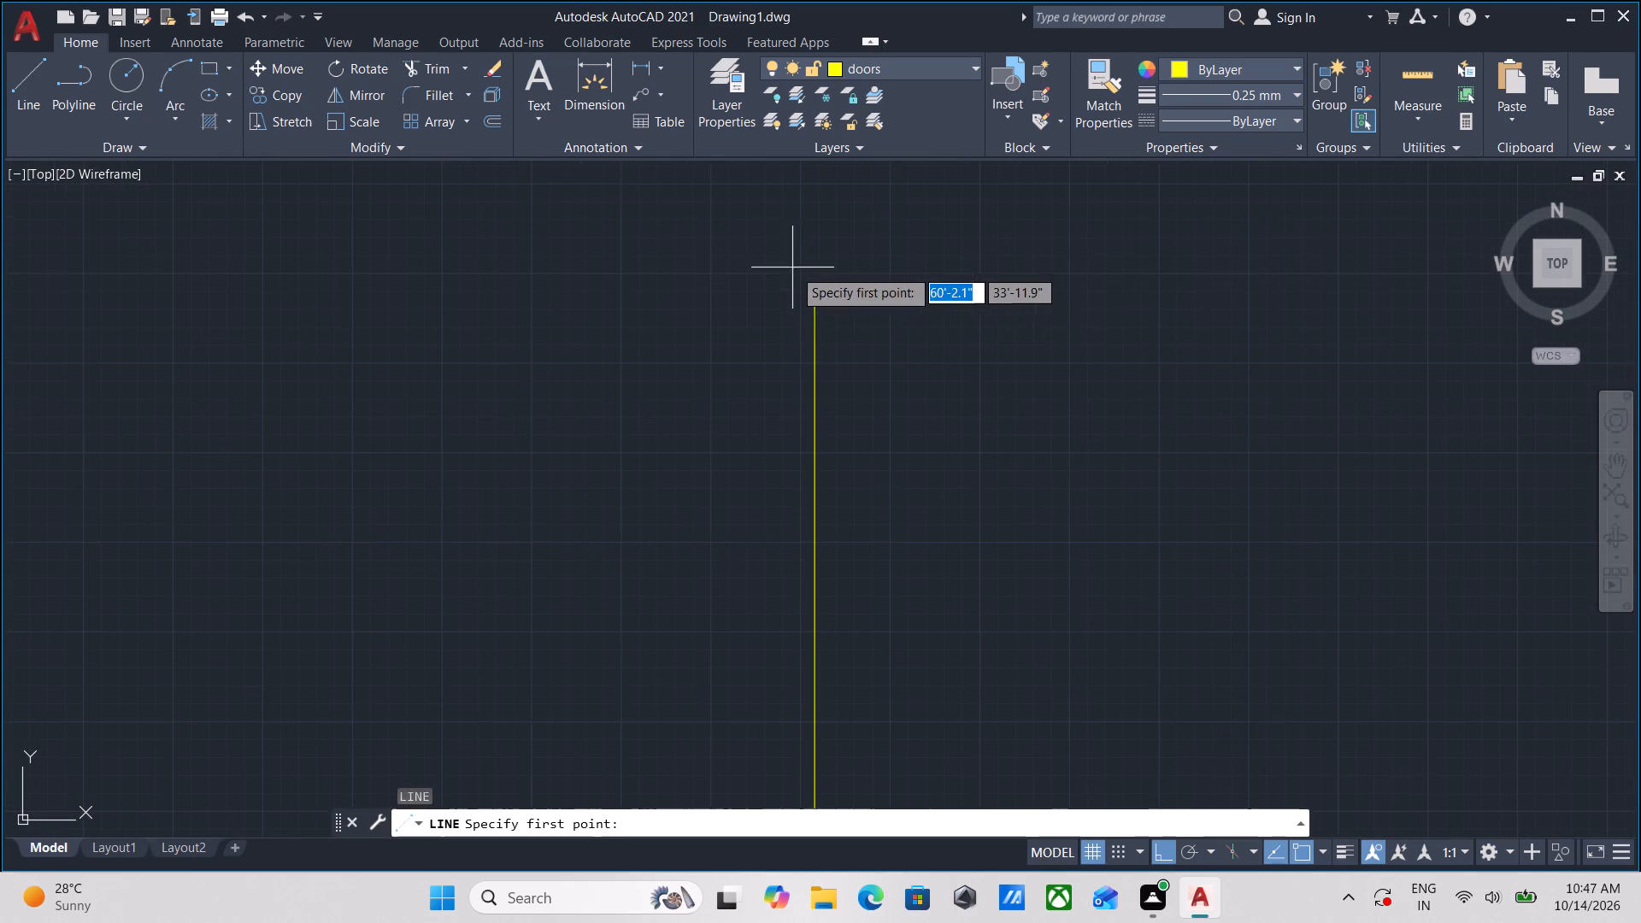
{"action": "left_click", "coordinate": [820, 294]}
{"action": "scroll", "coordinate": [854, 297], "scroll_direction": "up", "scroll_amount": 1}
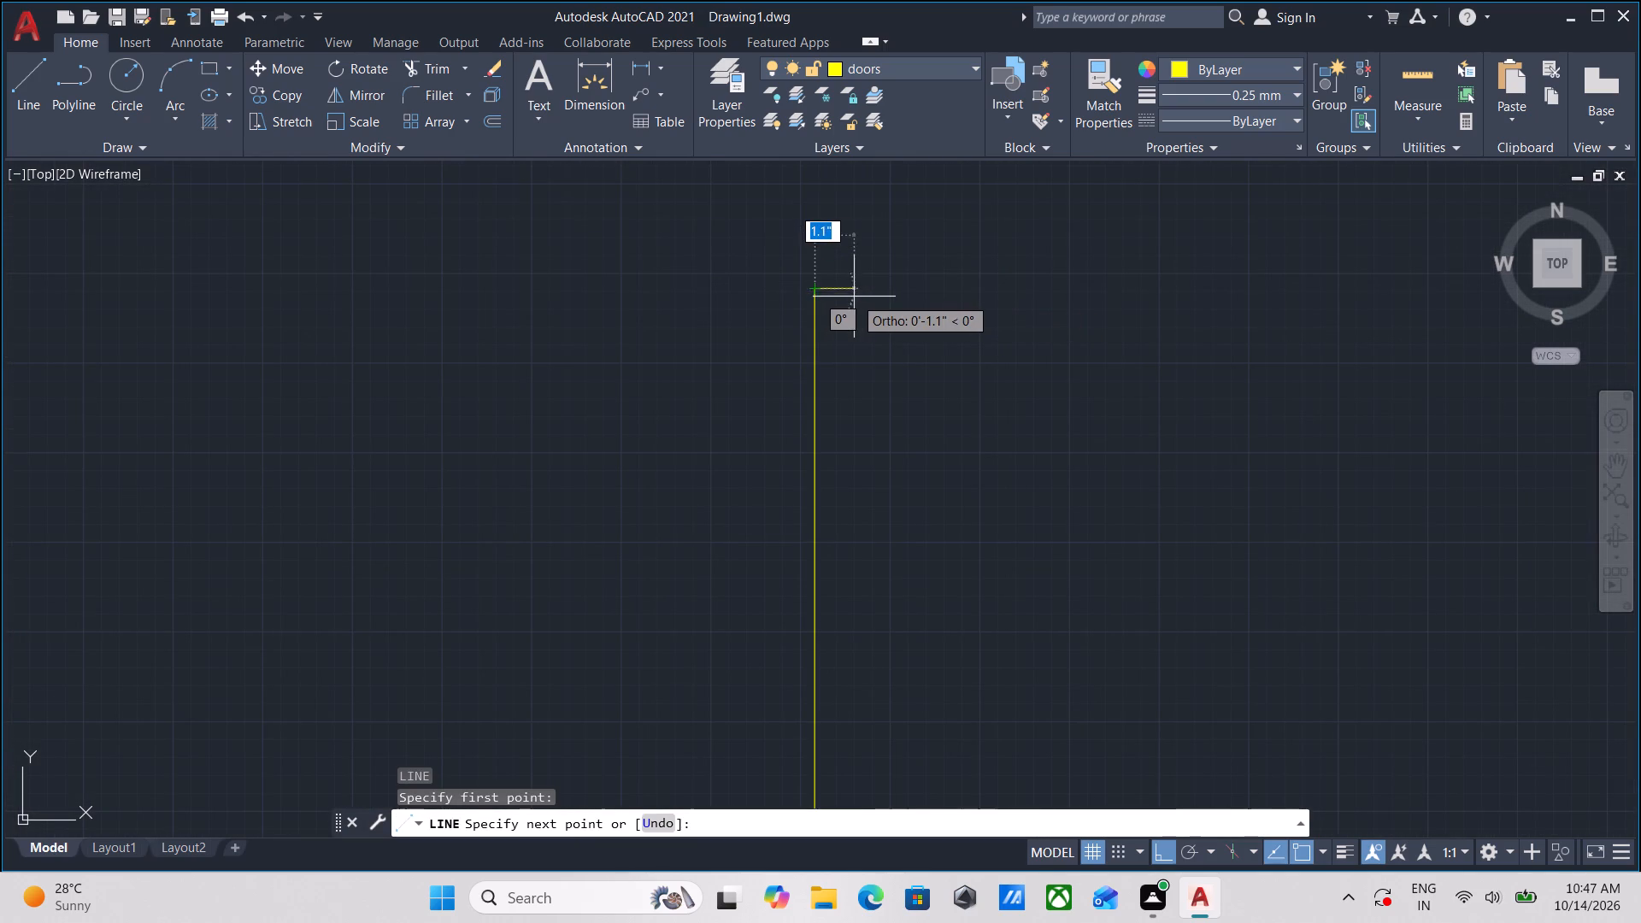
{"action": "scroll", "coordinate": [854, 297], "scroll_direction": "up", "scroll_amount": 1}
{"action": "key", "text": "1"}
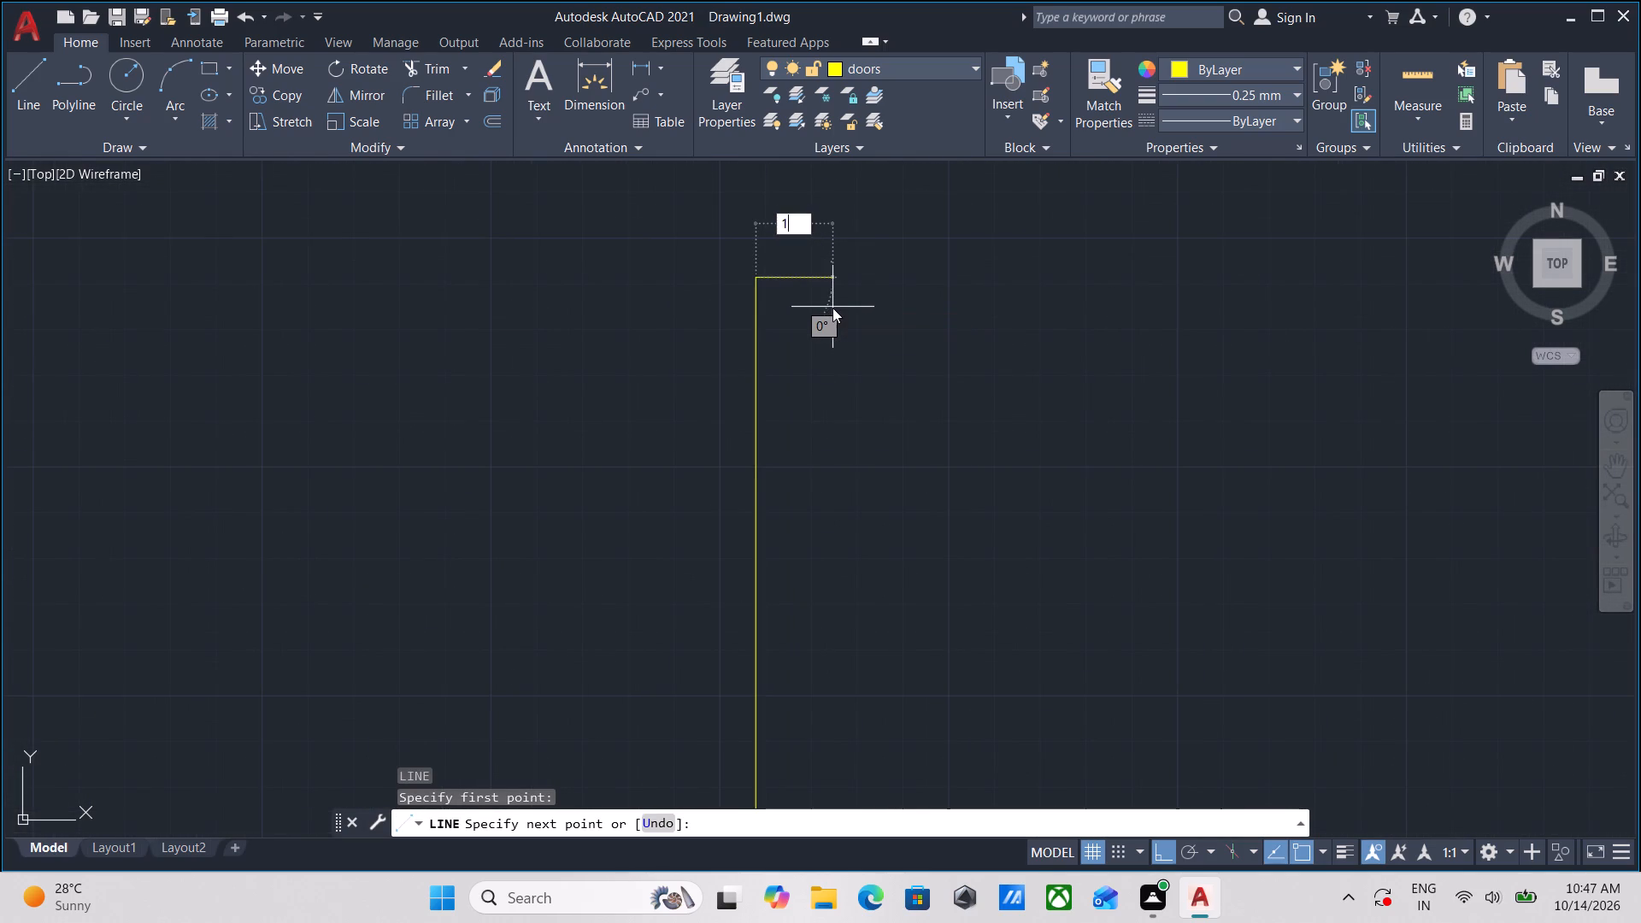
{"action": "key", "text": "Return"}
Continue the line 2'11" down to the level of the west frame's top edge, and back west to the leaf line.
{"action": "scroll", "coordinate": [843, 425], "scroll_direction": "down", "scroll_amount": 1}
{"action": "middle_click_drag", "start_coordinate": [815, 458], "coordinate": [819, 150]}
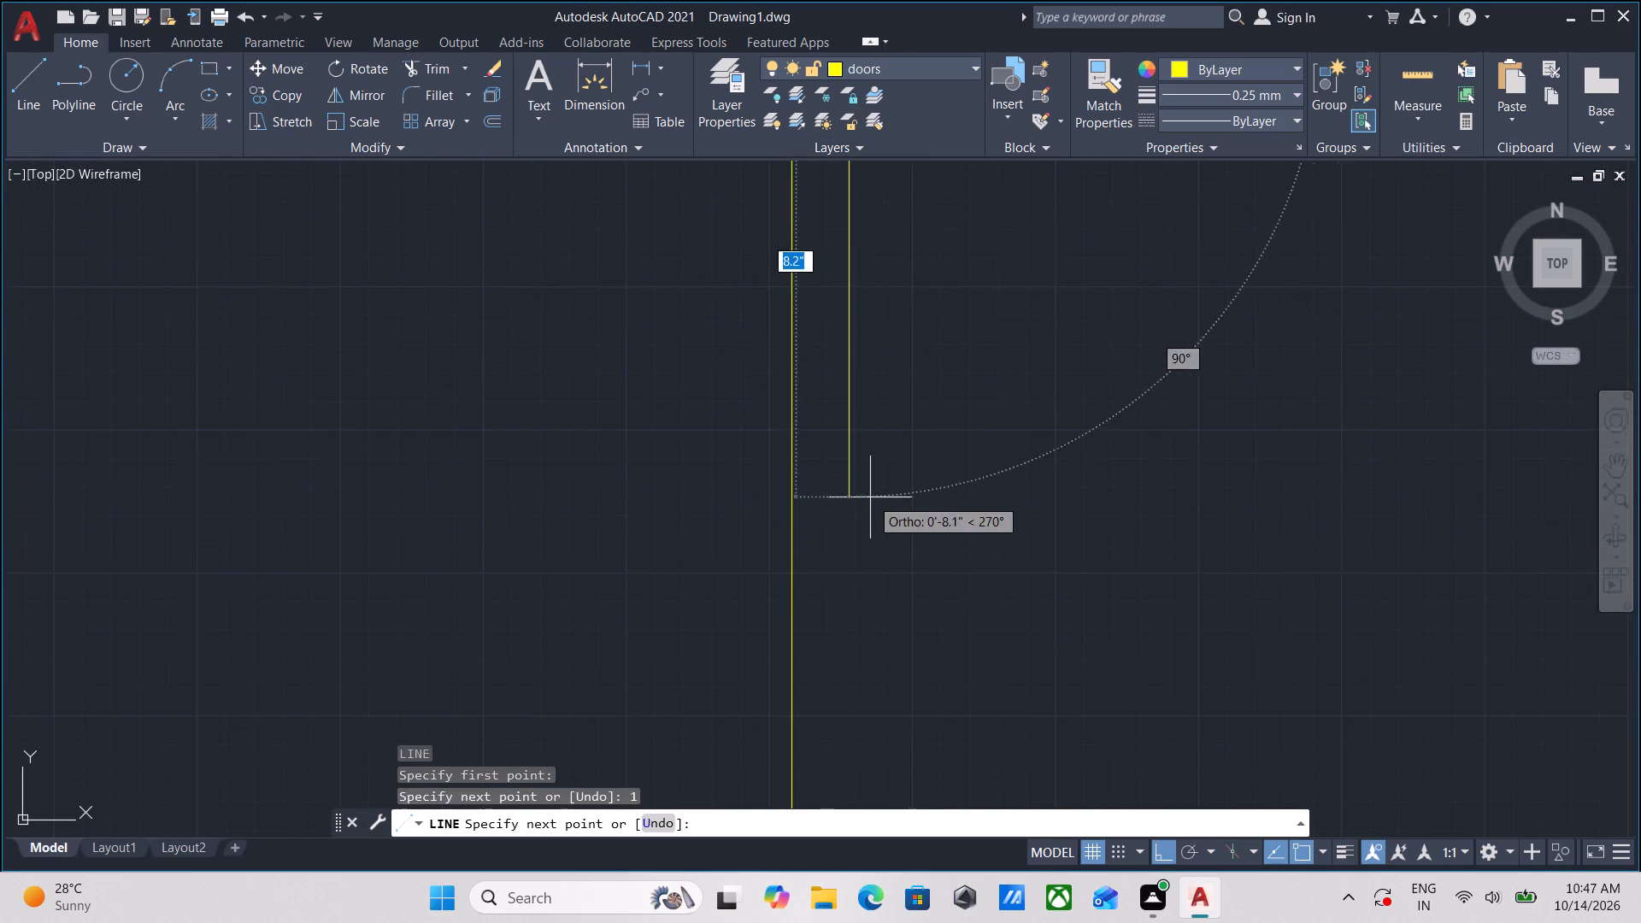
{"action": "middle_click_drag", "start_coordinate": [868, 513], "coordinate": [844, 194]}
{"action": "scroll", "coordinate": [868, 513], "scroll_direction": "down", "scroll_amount": 1}
{"action": "middle_click_drag", "start_coordinate": [854, 573], "coordinate": [835, 277]}
{"action": "scroll", "coordinate": [854, 573], "scroll_direction": "down", "scroll_amount": 1}
{"action": "scroll", "coordinate": [813, 603], "scroll_direction": "up", "scroll_amount": 2}
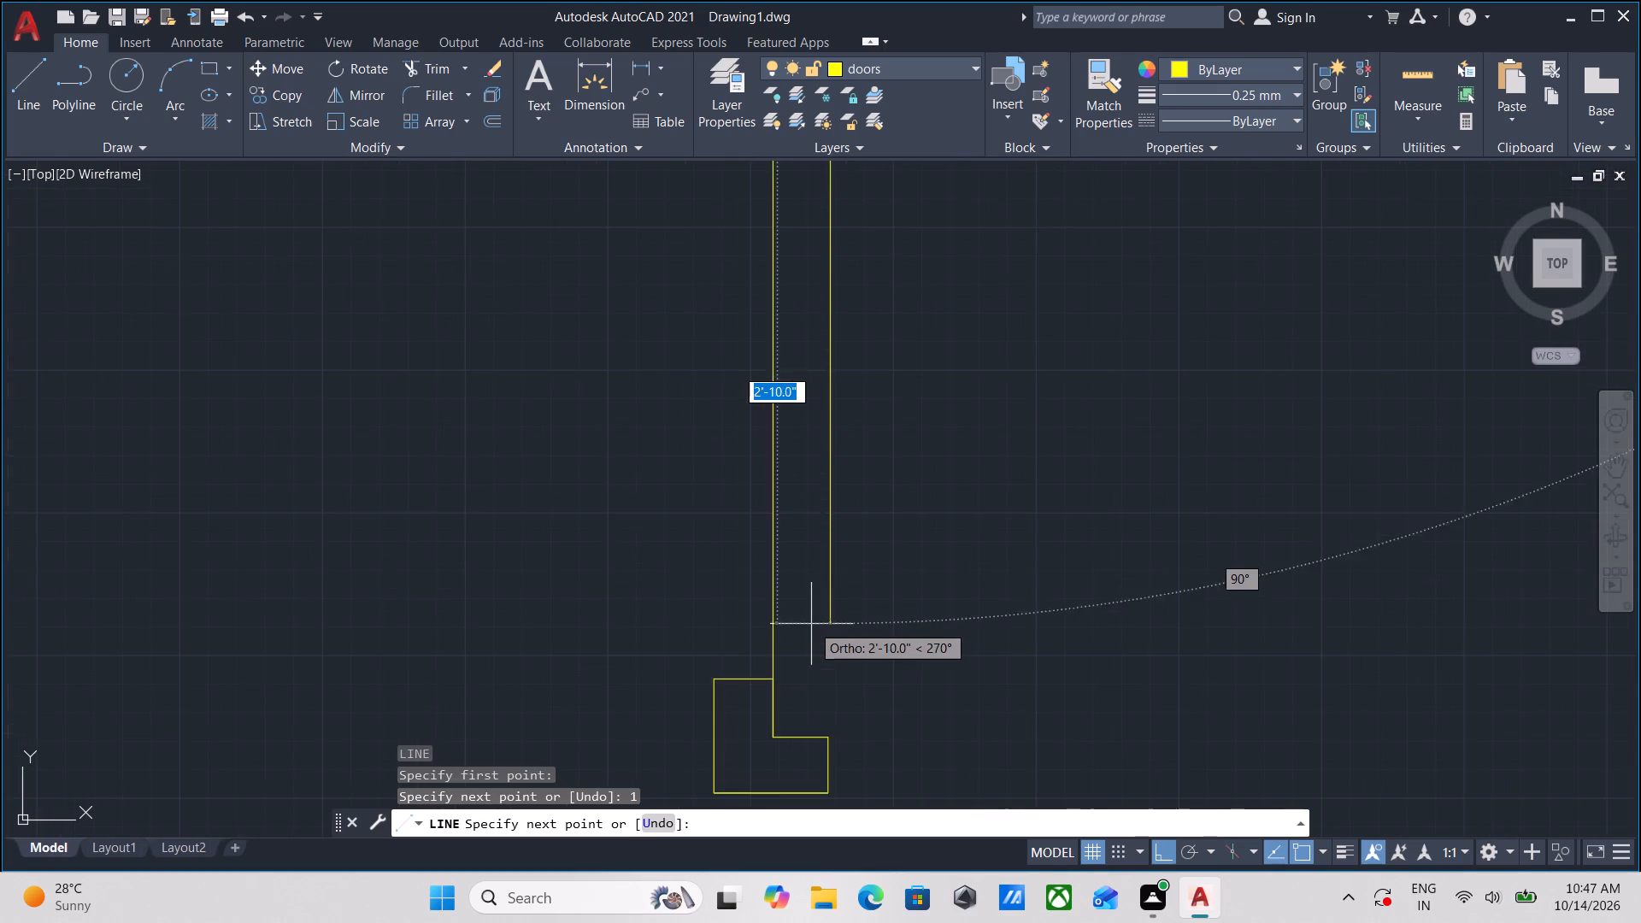
{"action": "middle_click_drag", "start_coordinate": [812, 635], "coordinate": [835, 538]}
{"action": "scroll", "coordinate": [812, 635], "scroll_direction": "up", "scroll_amount": 1}
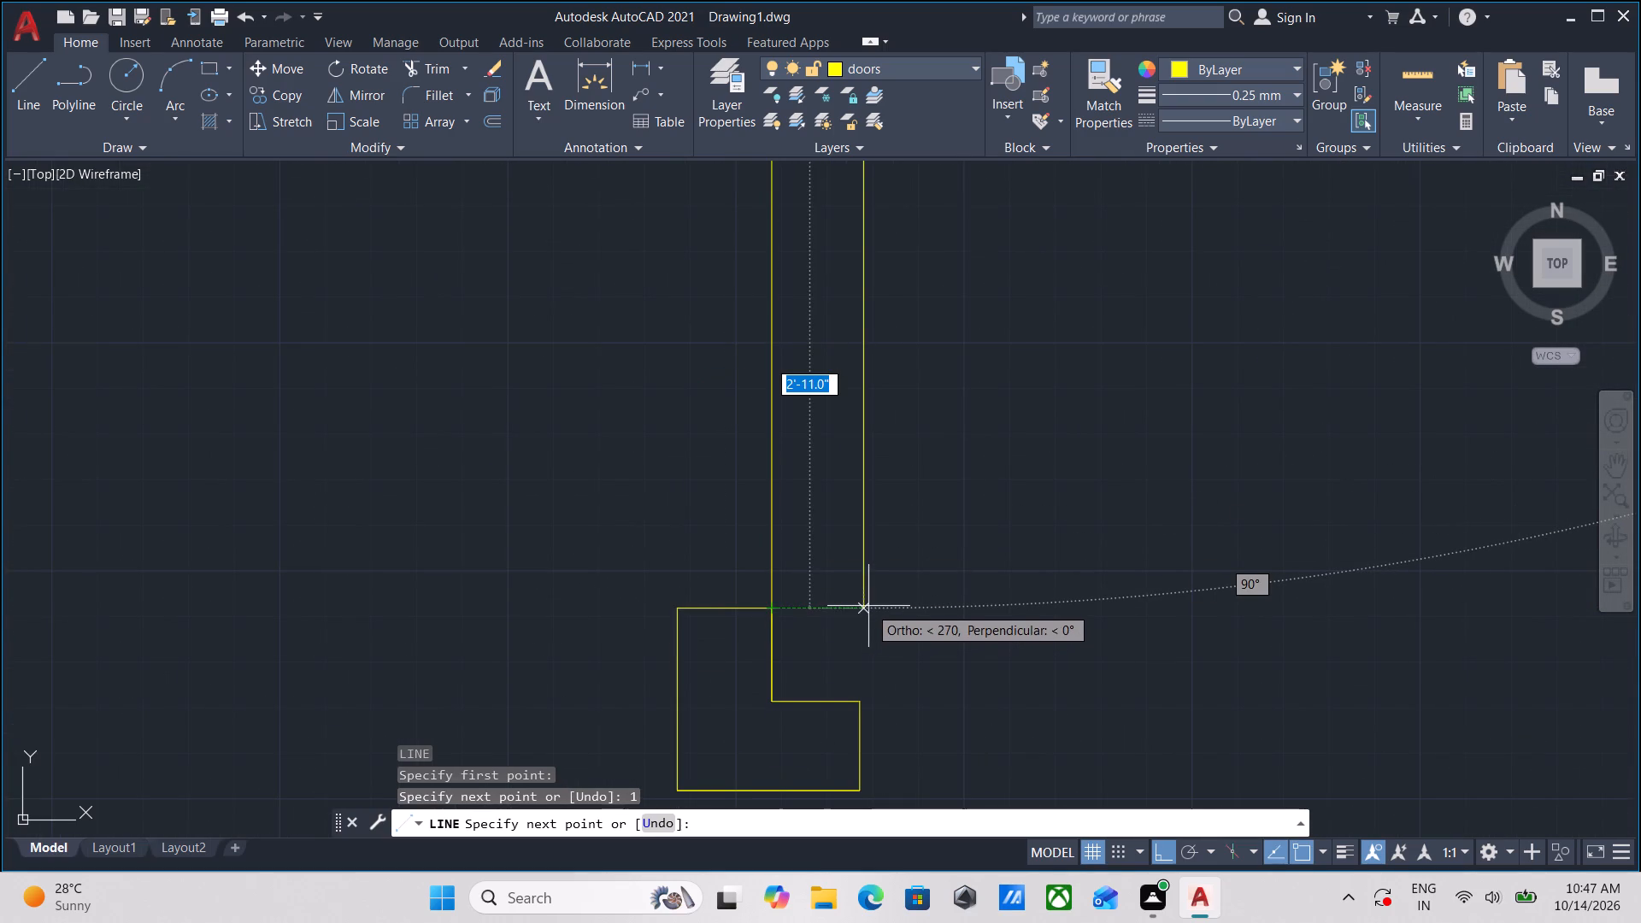
{"action": "left_click", "coordinate": [862, 608]}
{"action": "left_click", "coordinate": [764, 607]}
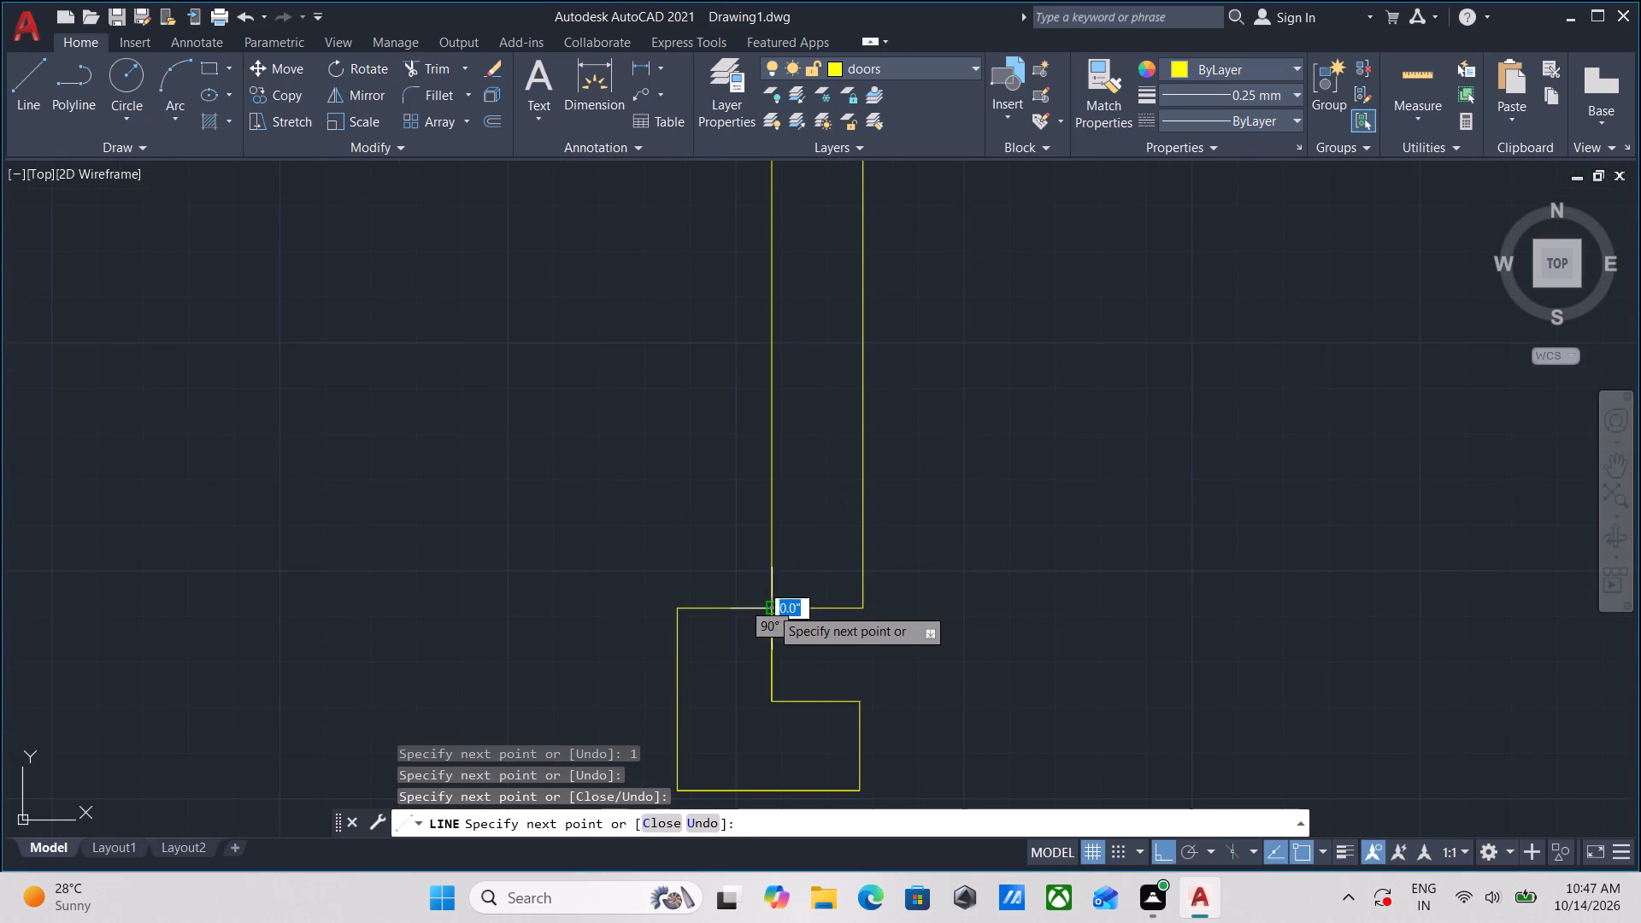
{"action": "key", "text": "grave"}
{"action": "scroll", "coordinate": [828, 596], "scroll_direction": "down", "scroll_amount": 4}
{"action": "key", "text": "Escape"}
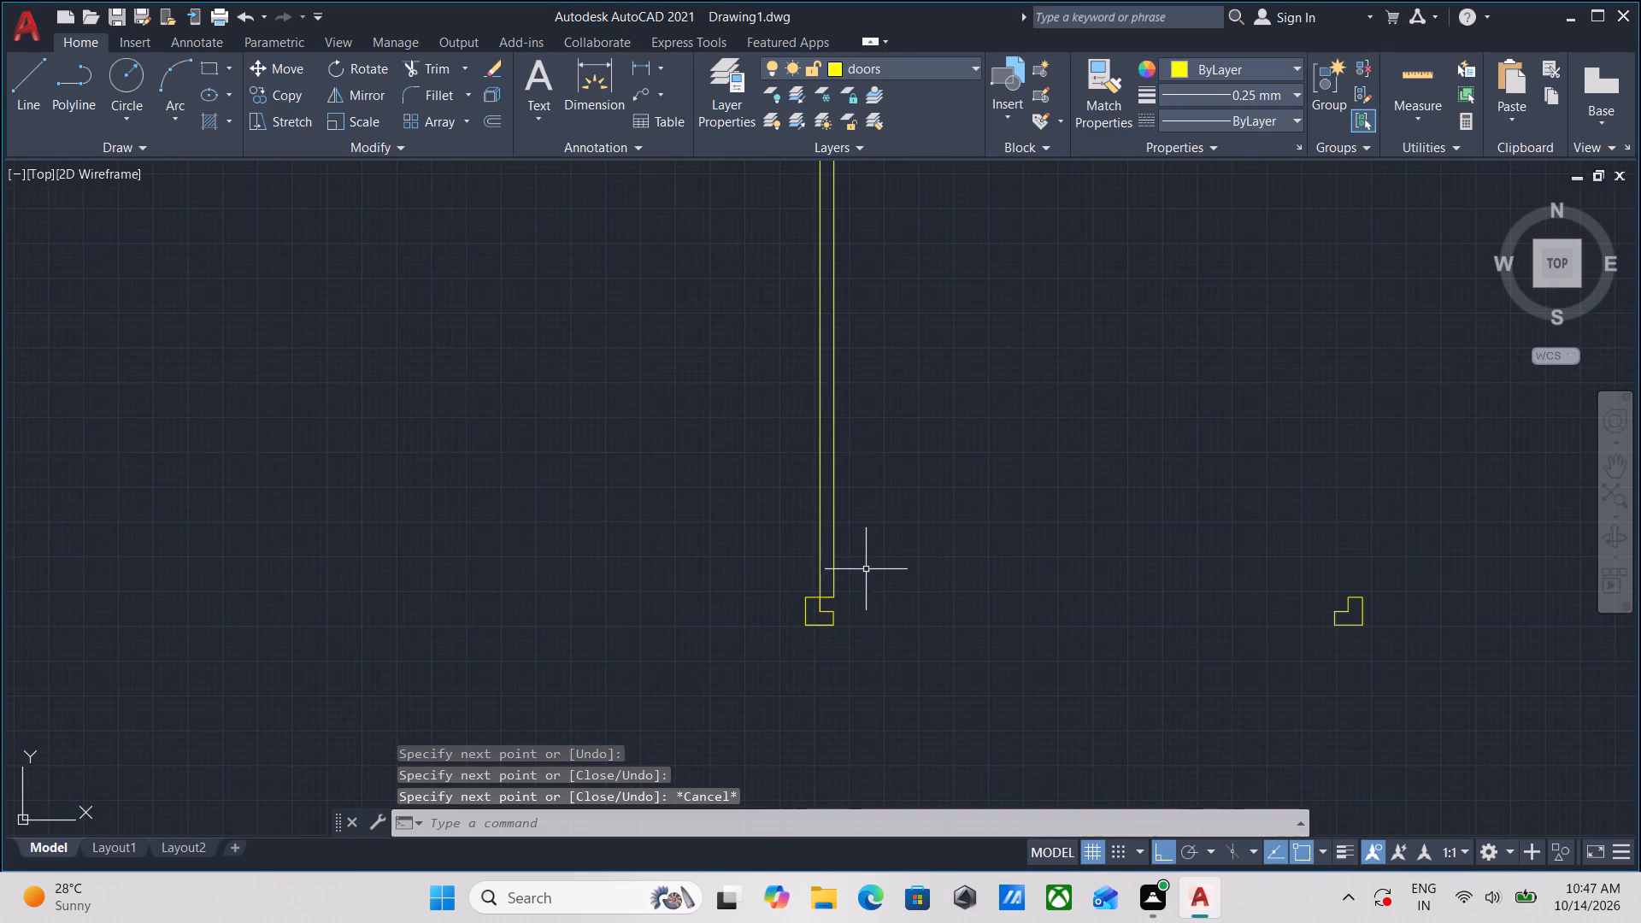
Draw a 90° Start, End, Angle arc from the east frame's top inner corner to the leaf's top east corner.
{"action": "scroll", "coordinate": [895, 538], "scroll_direction": "down", "scroll_amount": 3}
{"action": "middle_click_drag", "start_coordinate": [903, 524], "coordinate": [873, 574]}
{"action": "scroll", "coordinate": [880, 526], "scroll_direction": "up", "scroll_amount": 2}
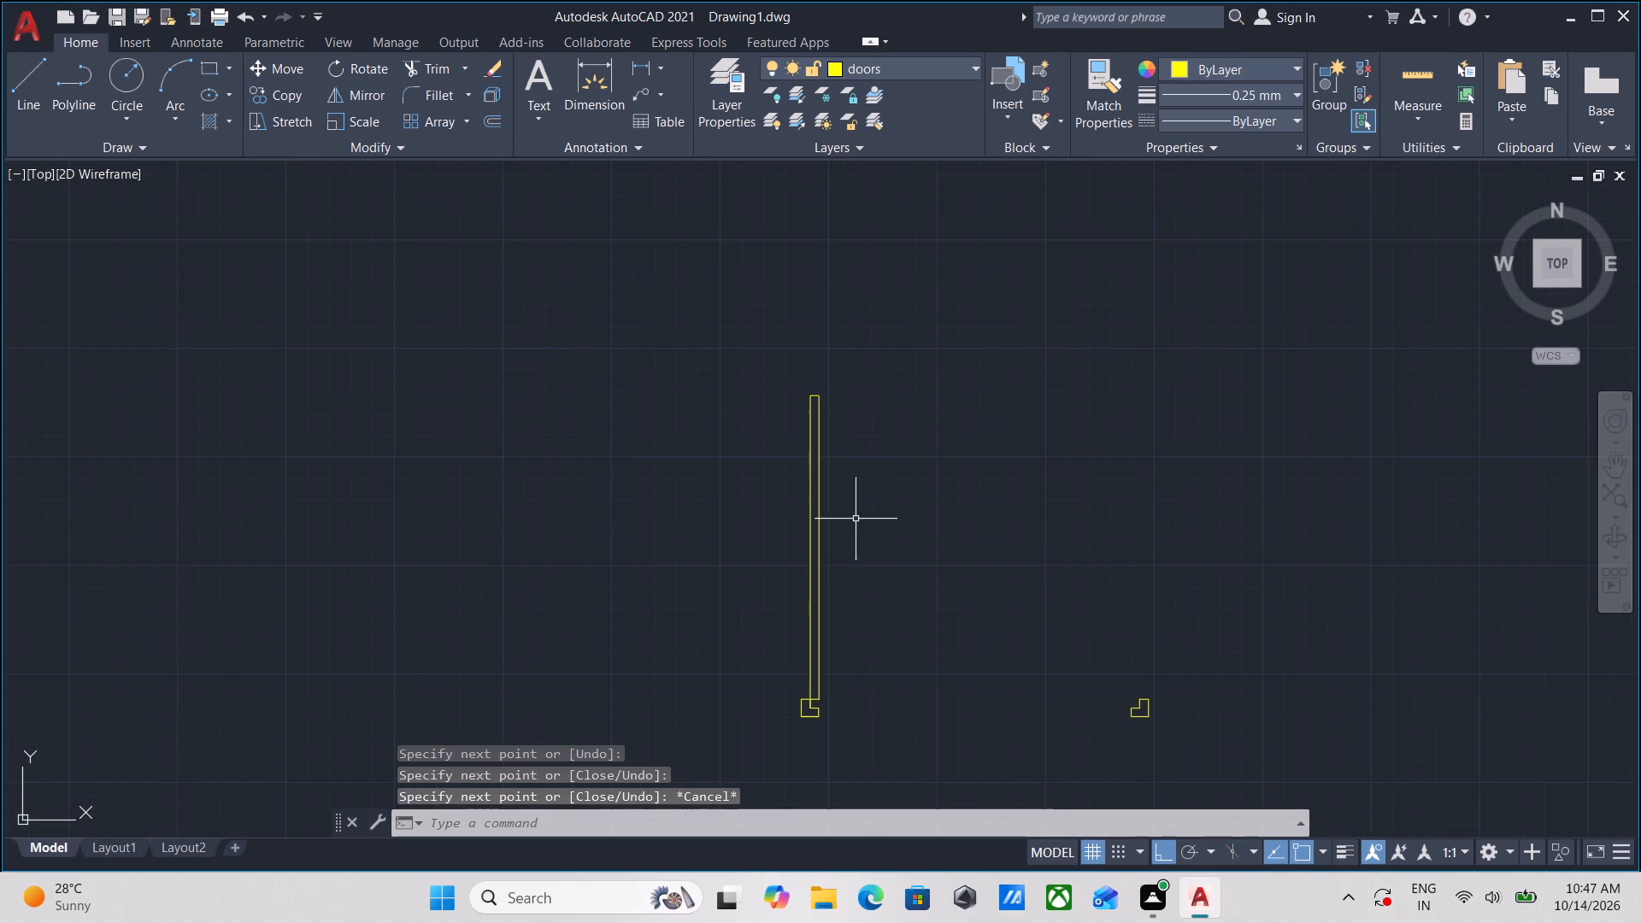
{"action": "middle_click_drag", "start_coordinate": [841, 468], "coordinate": [836, 456]}
{"action": "middle_click_drag", "start_coordinate": [915, 548], "coordinate": [903, 498]}
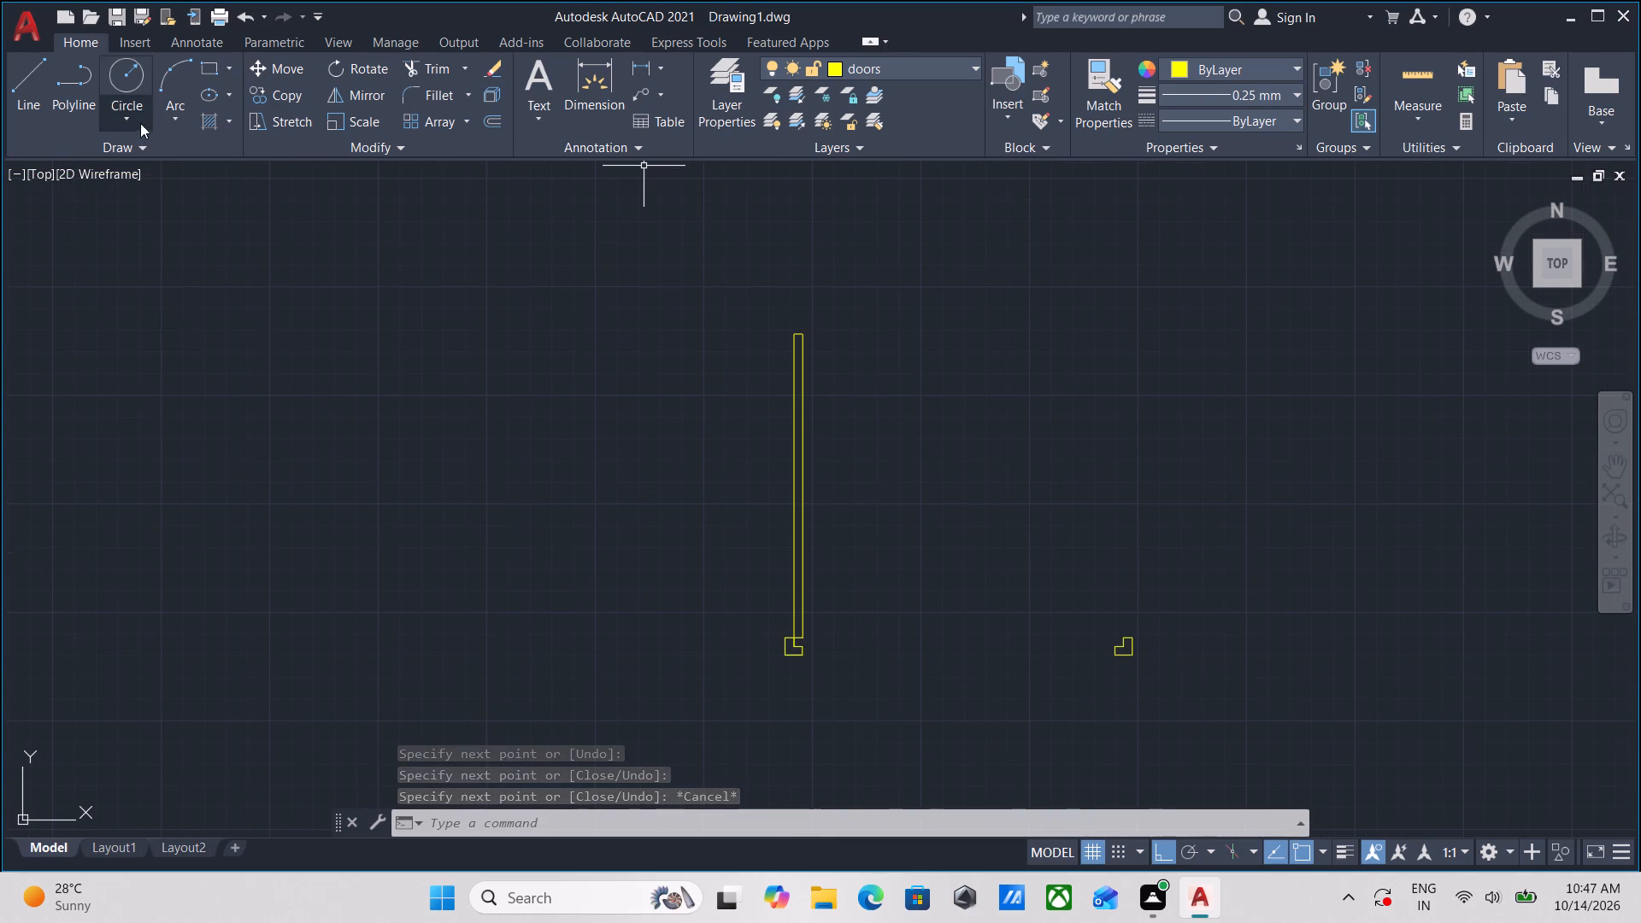
{"action": "left_click", "coordinate": [163, 105]}
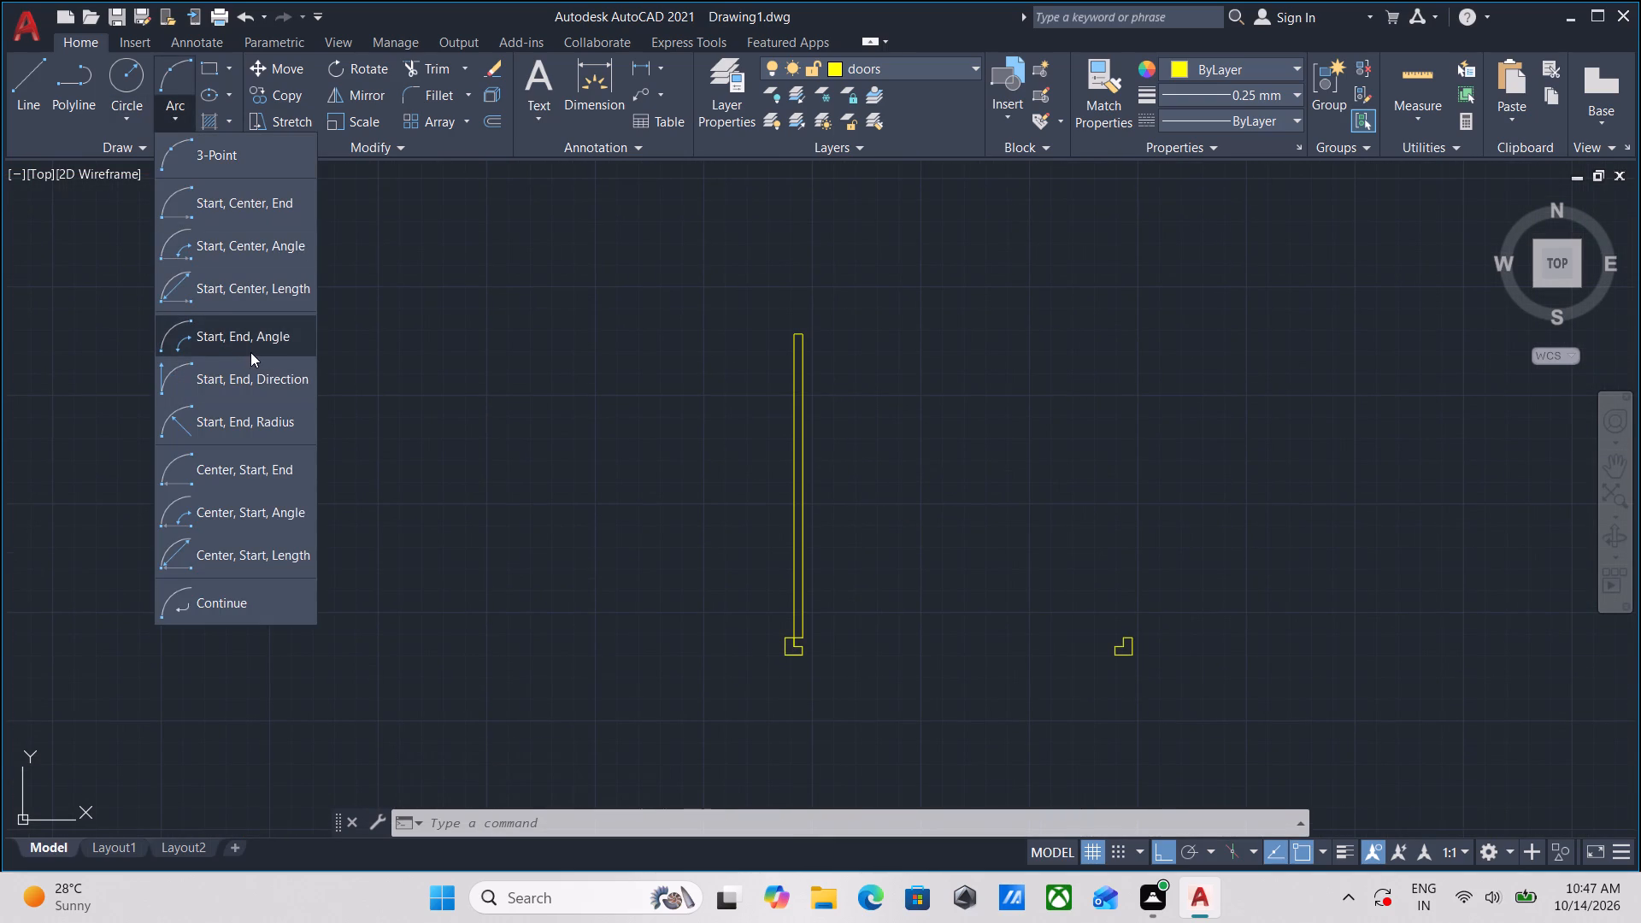
{"action": "left_click", "coordinate": [256, 348]}
{"action": "scroll", "coordinate": [1109, 672], "scroll_direction": "up", "scroll_amount": 2}
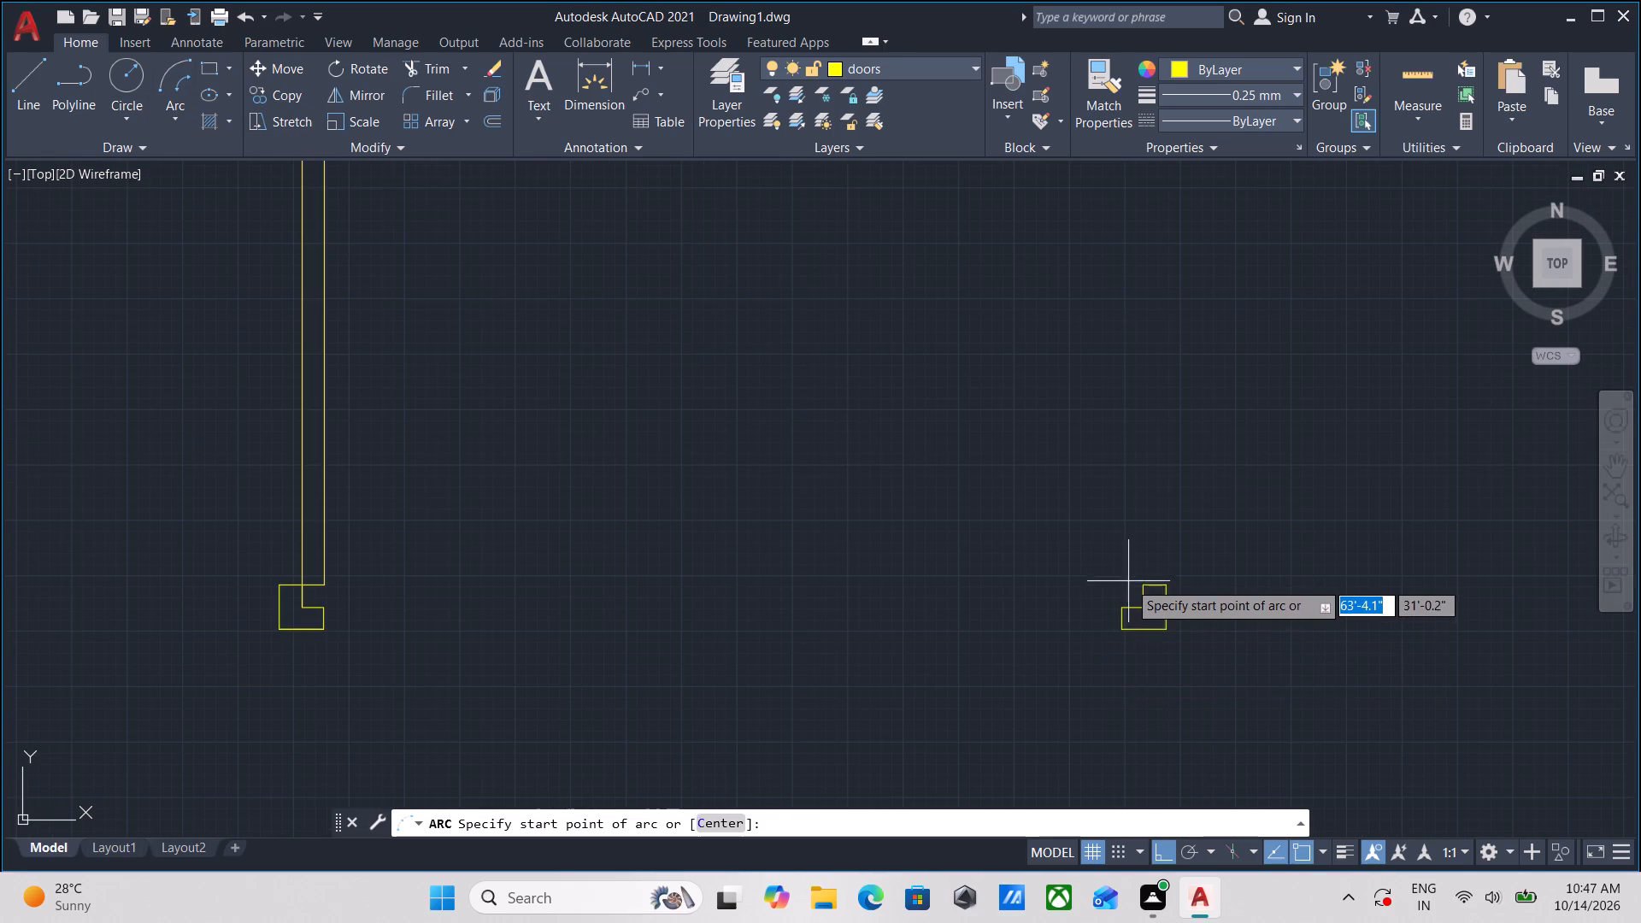
{"action": "left_click", "coordinate": [1138, 580]}
{"action": "middle_click_drag", "start_coordinate": [757, 272], "coordinate": [926, 488]}
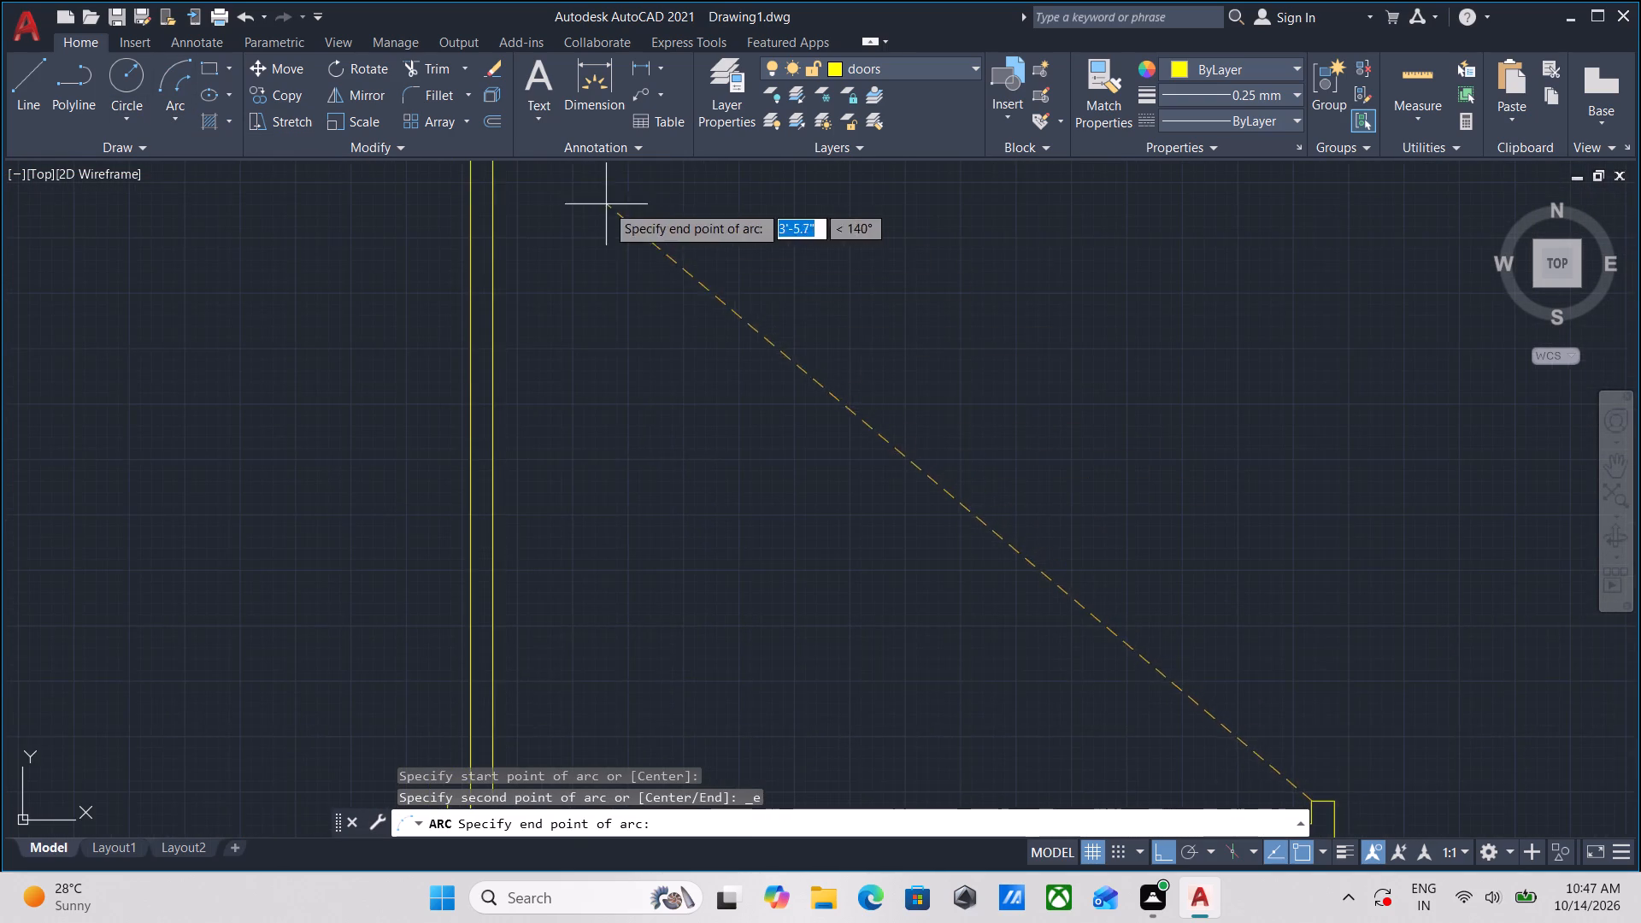
{"action": "middle_click_drag", "start_coordinate": [611, 212], "coordinate": [750, 406]}
{"action": "left_click", "coordinate": [633, 222]}
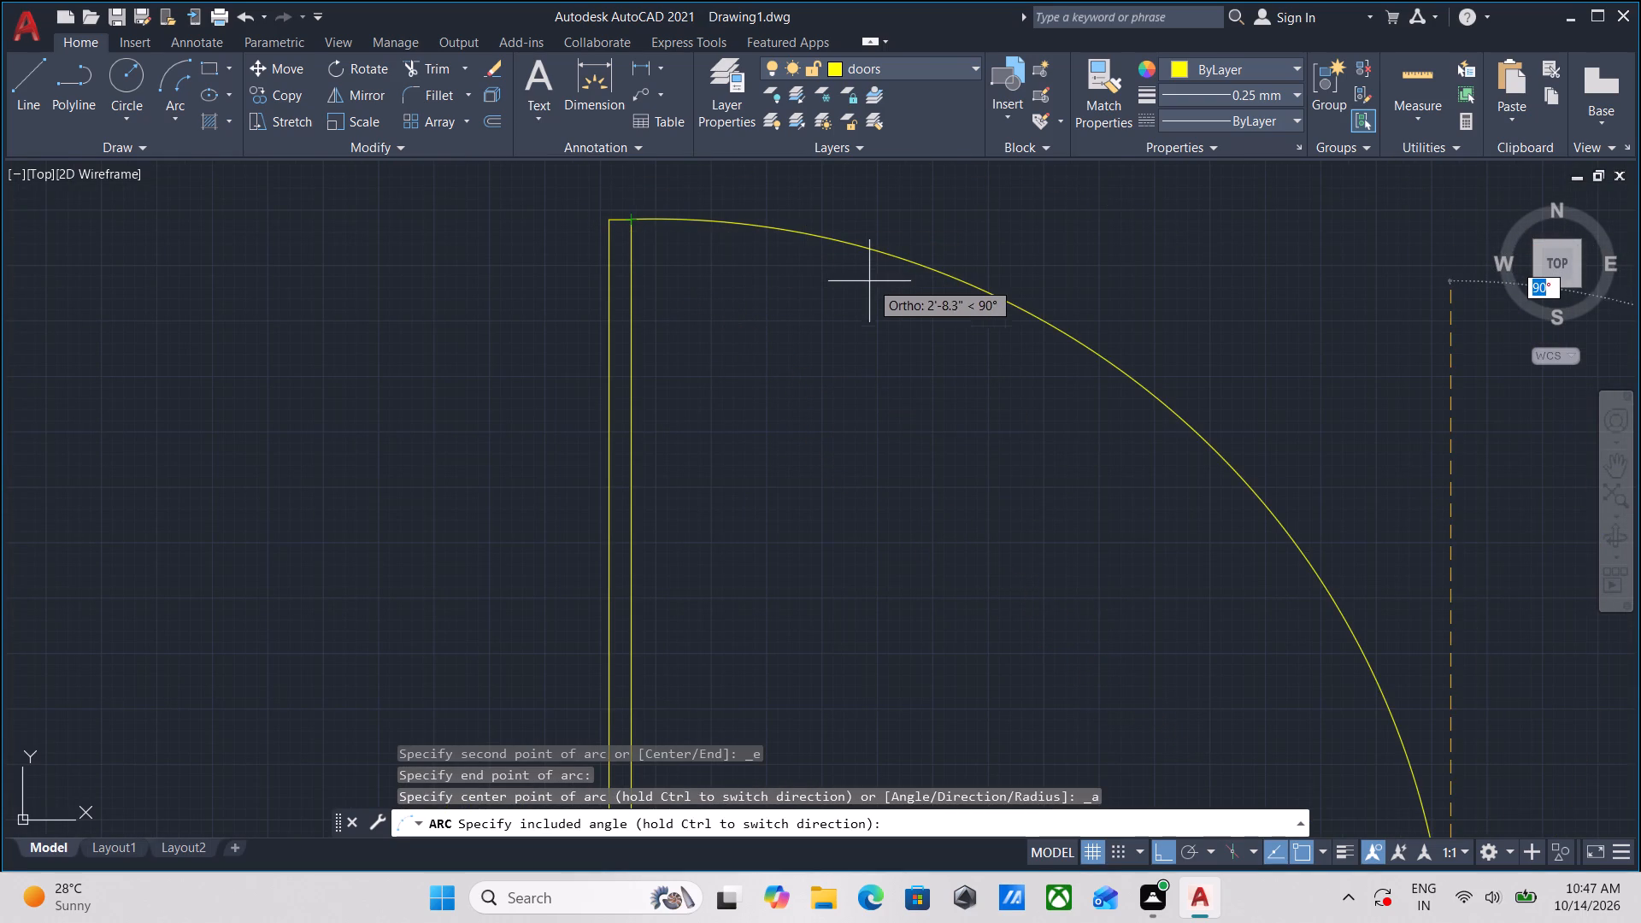
{"action": "scroll", "coordinate": [891, 290], "scroll_direction": "down", "scroll_amount": 1}
{"action": "middle_click_drag", "start_coordinate": [891, 290], "coordinate": [834, 267]}
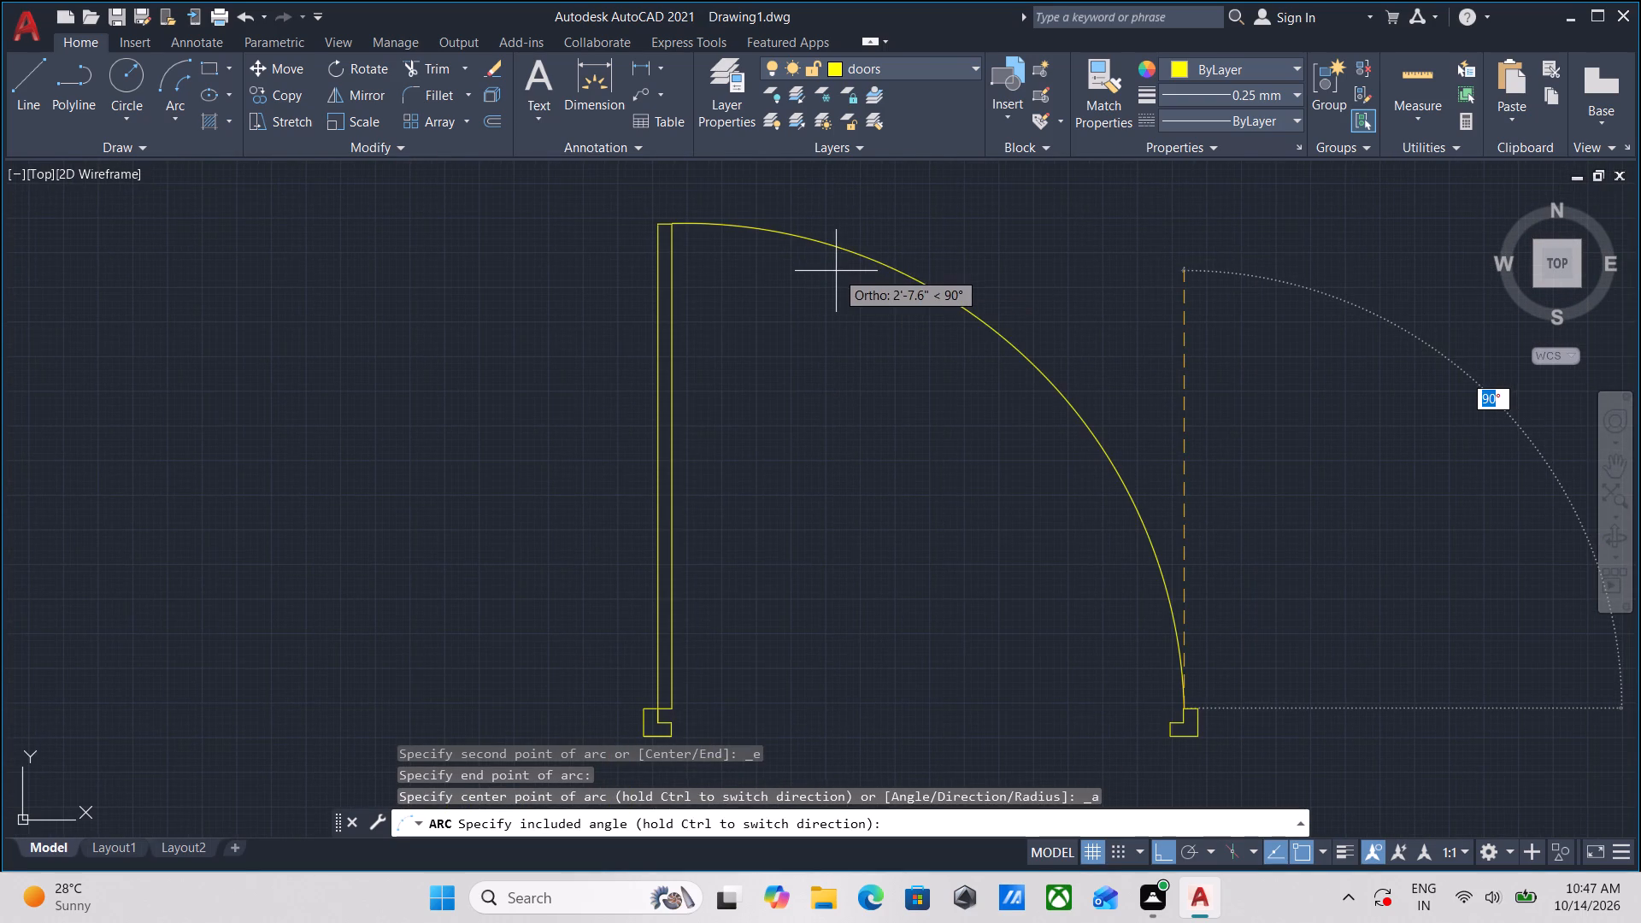
{"action": "left_click", "coordinate": [836, 271]}
{"action": "scroll", "coordinate": [983, 316], "scroll_direction": "down", "scroll_amount": 1}
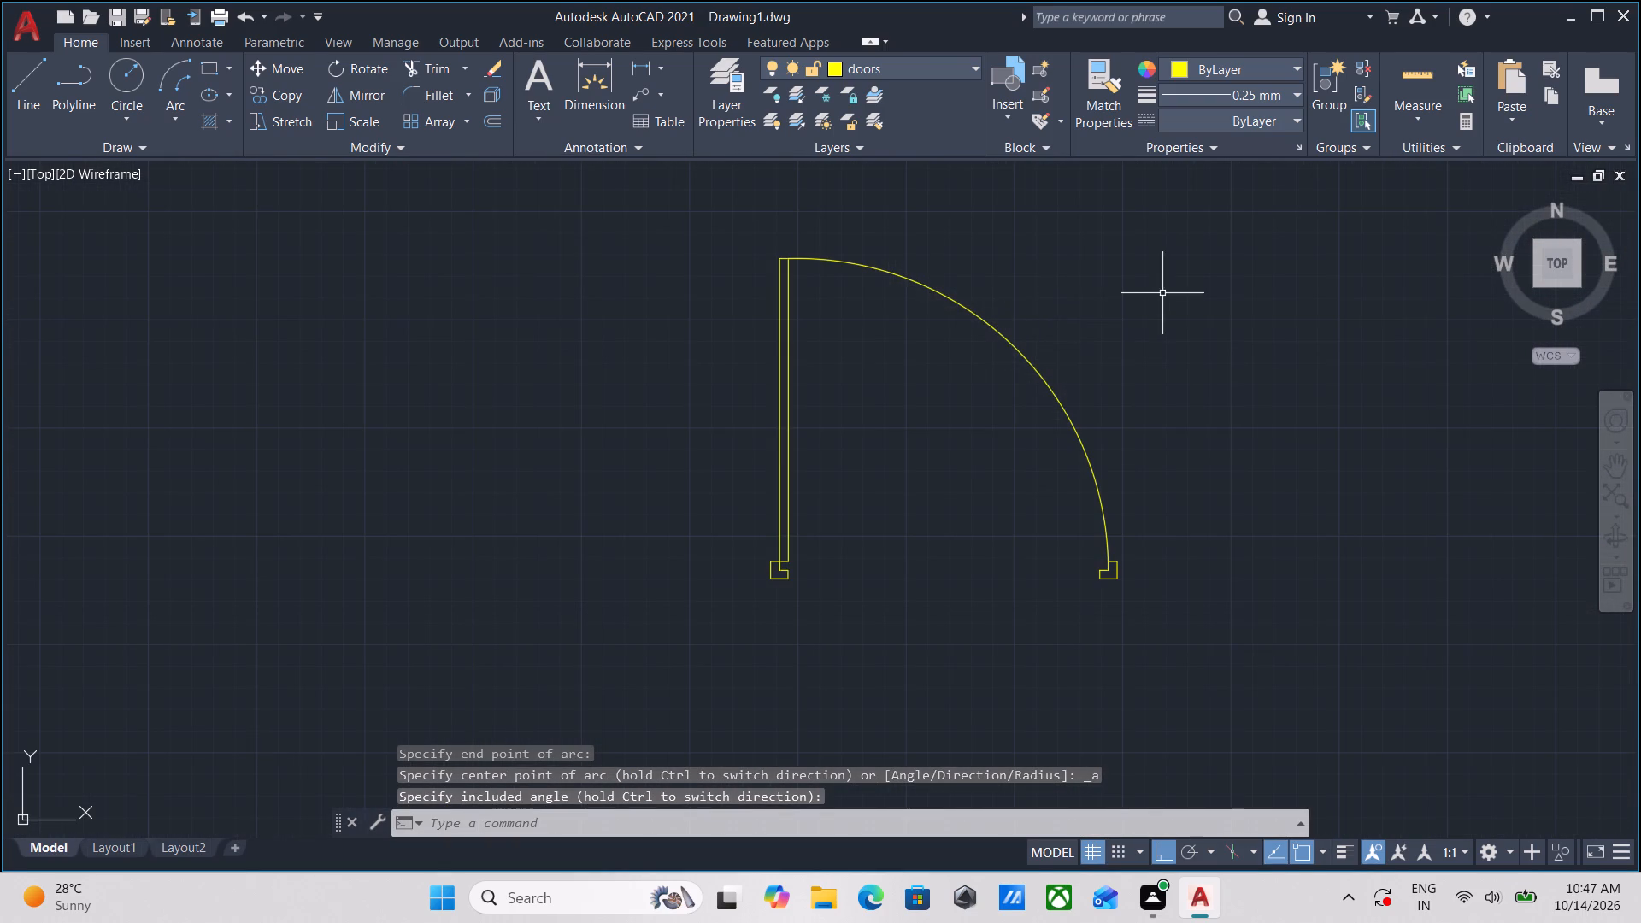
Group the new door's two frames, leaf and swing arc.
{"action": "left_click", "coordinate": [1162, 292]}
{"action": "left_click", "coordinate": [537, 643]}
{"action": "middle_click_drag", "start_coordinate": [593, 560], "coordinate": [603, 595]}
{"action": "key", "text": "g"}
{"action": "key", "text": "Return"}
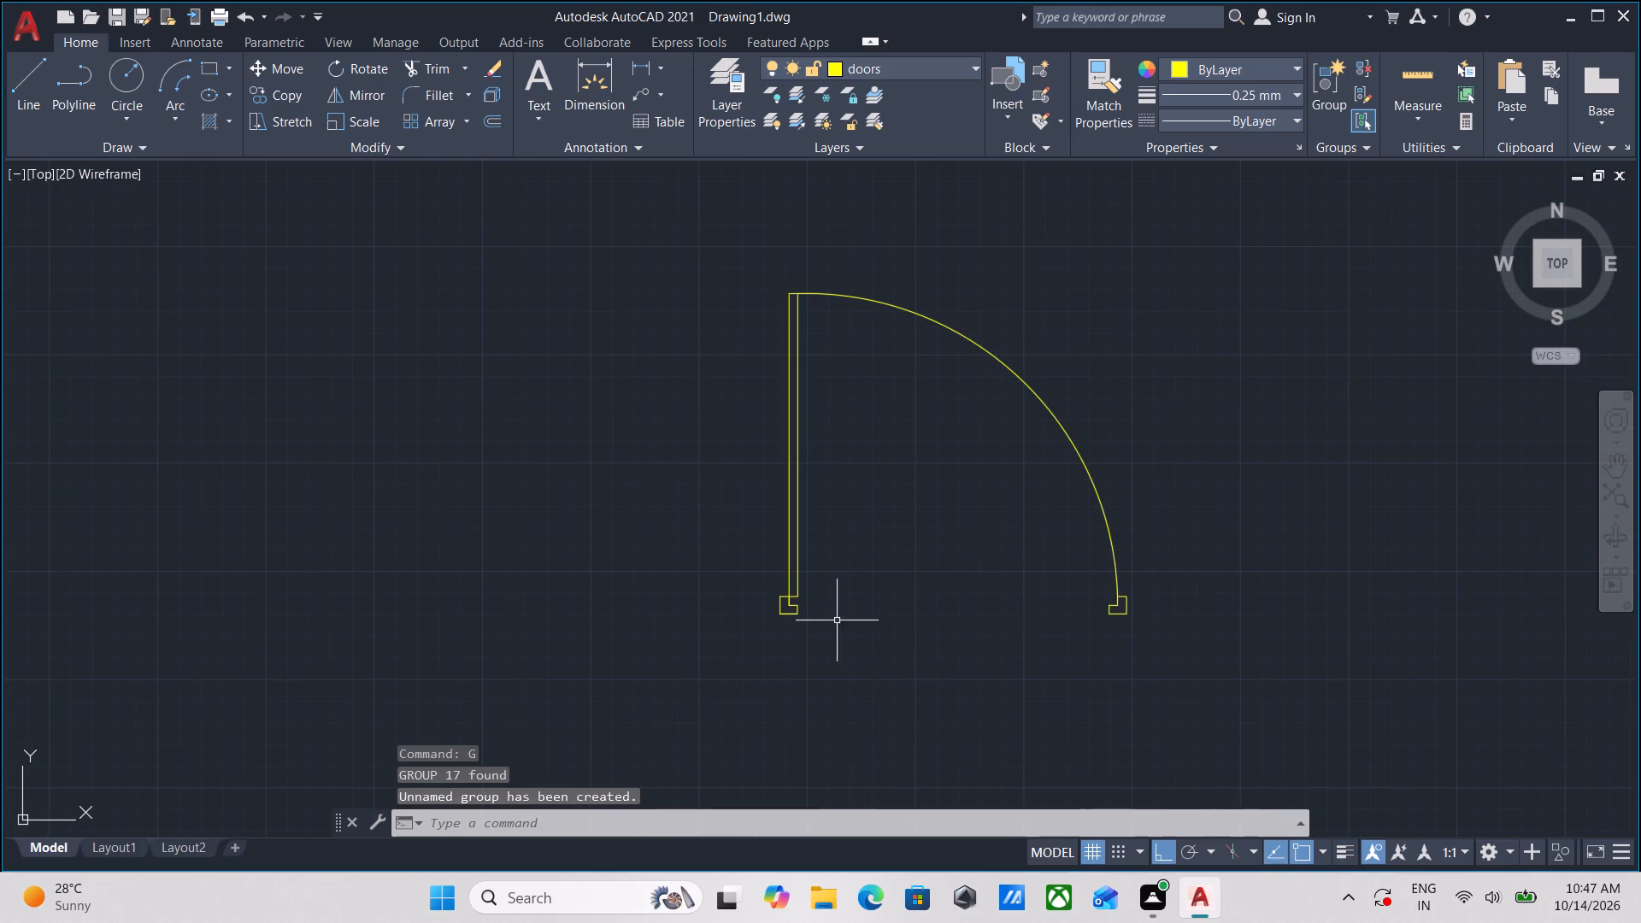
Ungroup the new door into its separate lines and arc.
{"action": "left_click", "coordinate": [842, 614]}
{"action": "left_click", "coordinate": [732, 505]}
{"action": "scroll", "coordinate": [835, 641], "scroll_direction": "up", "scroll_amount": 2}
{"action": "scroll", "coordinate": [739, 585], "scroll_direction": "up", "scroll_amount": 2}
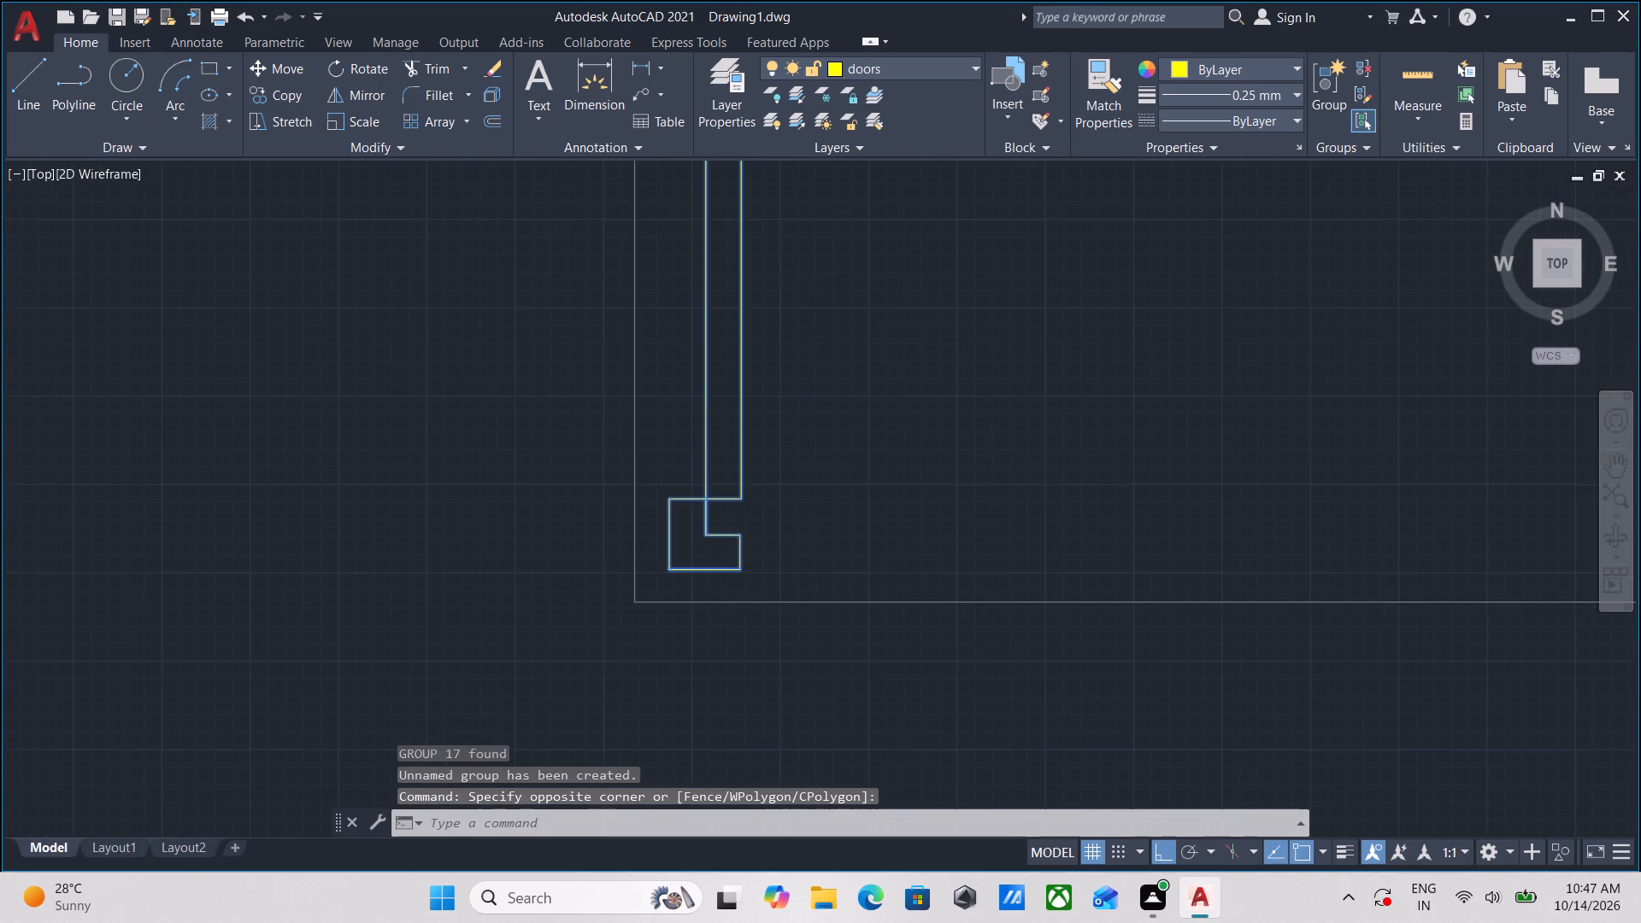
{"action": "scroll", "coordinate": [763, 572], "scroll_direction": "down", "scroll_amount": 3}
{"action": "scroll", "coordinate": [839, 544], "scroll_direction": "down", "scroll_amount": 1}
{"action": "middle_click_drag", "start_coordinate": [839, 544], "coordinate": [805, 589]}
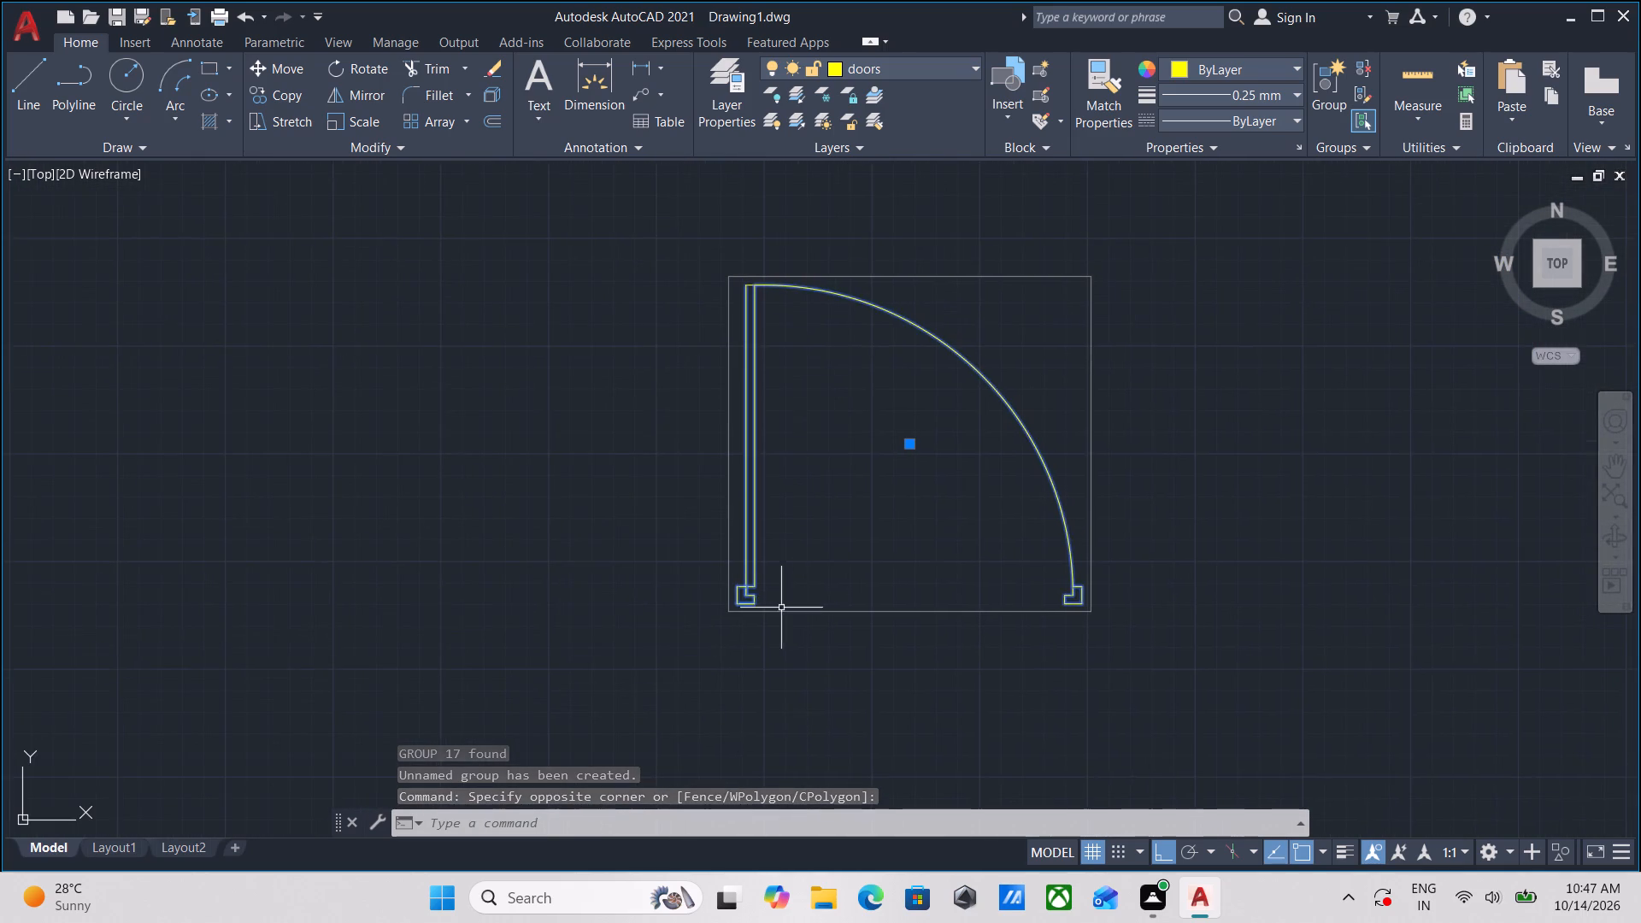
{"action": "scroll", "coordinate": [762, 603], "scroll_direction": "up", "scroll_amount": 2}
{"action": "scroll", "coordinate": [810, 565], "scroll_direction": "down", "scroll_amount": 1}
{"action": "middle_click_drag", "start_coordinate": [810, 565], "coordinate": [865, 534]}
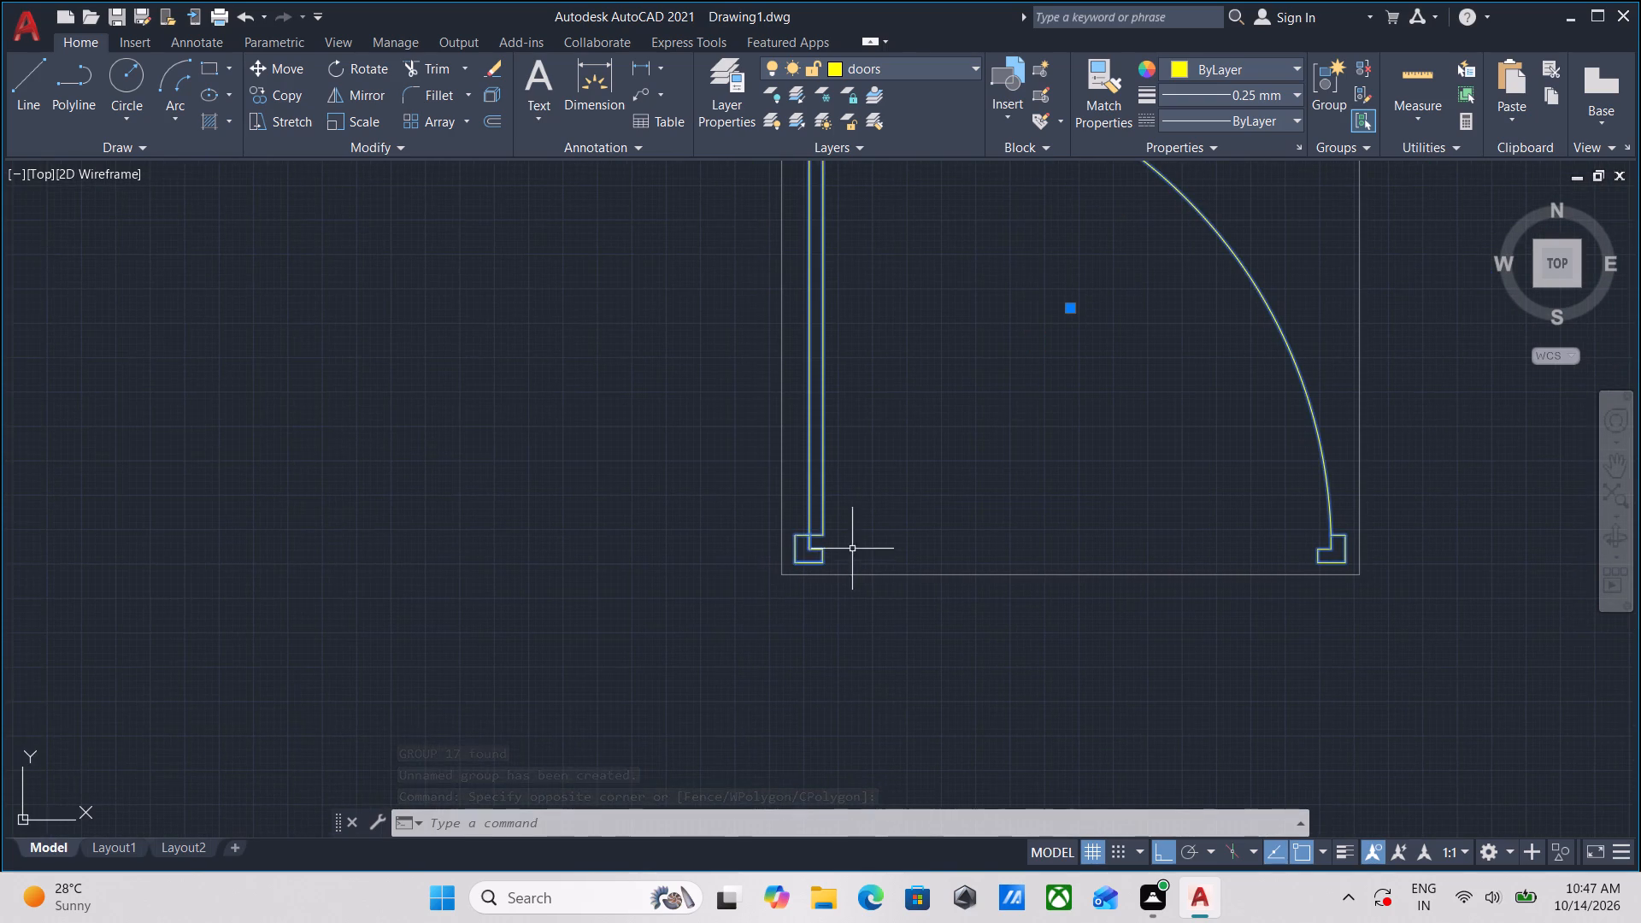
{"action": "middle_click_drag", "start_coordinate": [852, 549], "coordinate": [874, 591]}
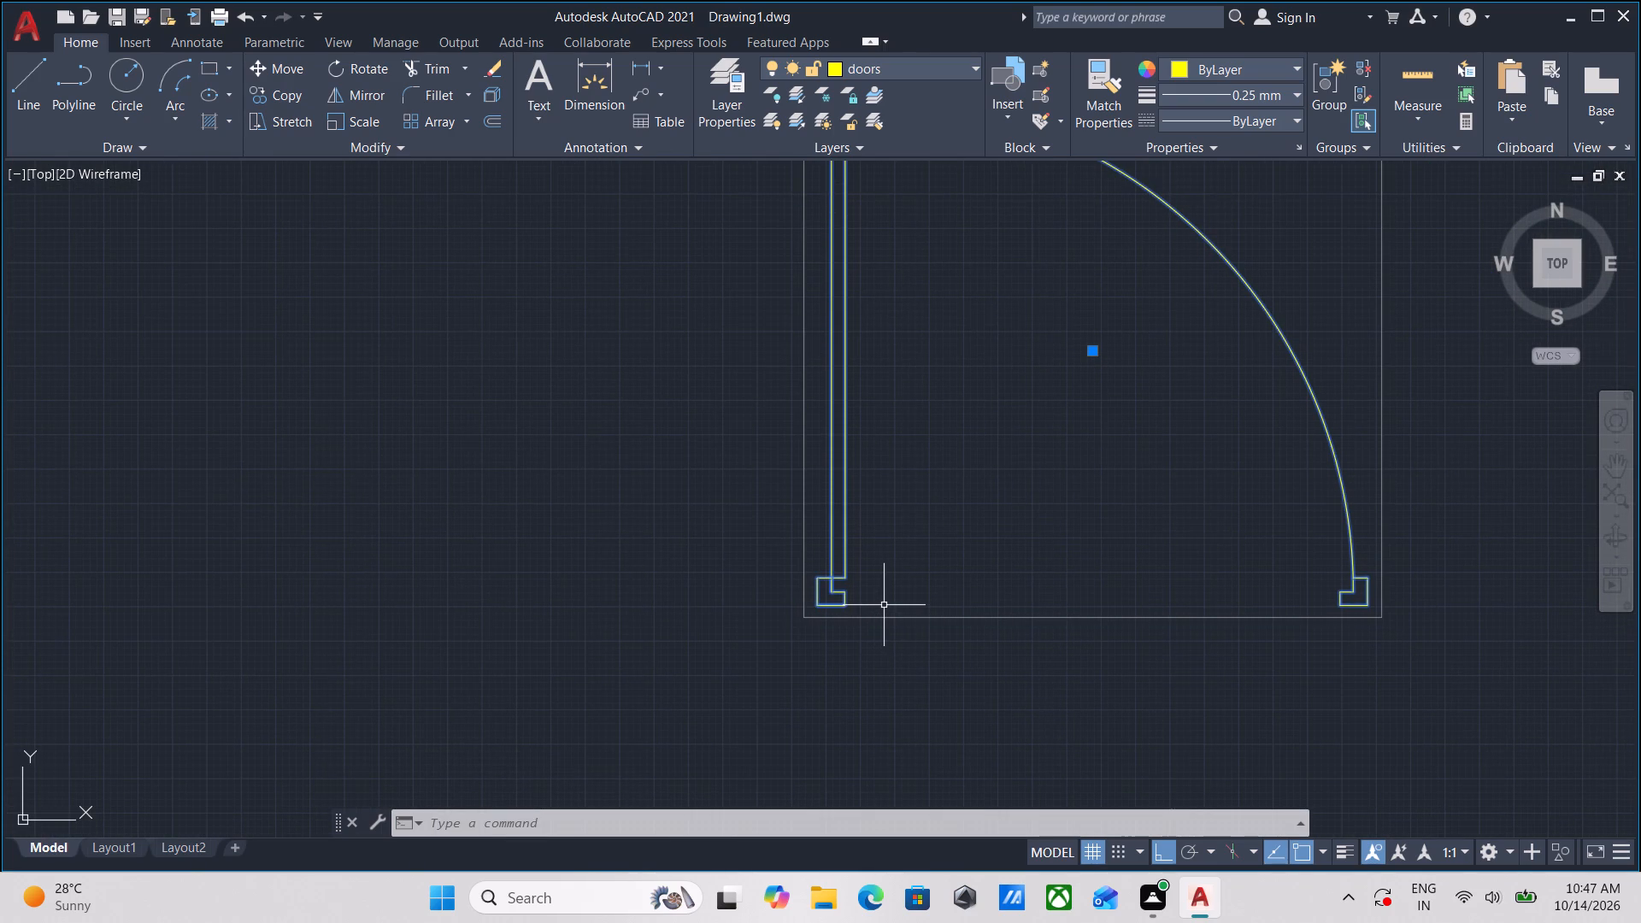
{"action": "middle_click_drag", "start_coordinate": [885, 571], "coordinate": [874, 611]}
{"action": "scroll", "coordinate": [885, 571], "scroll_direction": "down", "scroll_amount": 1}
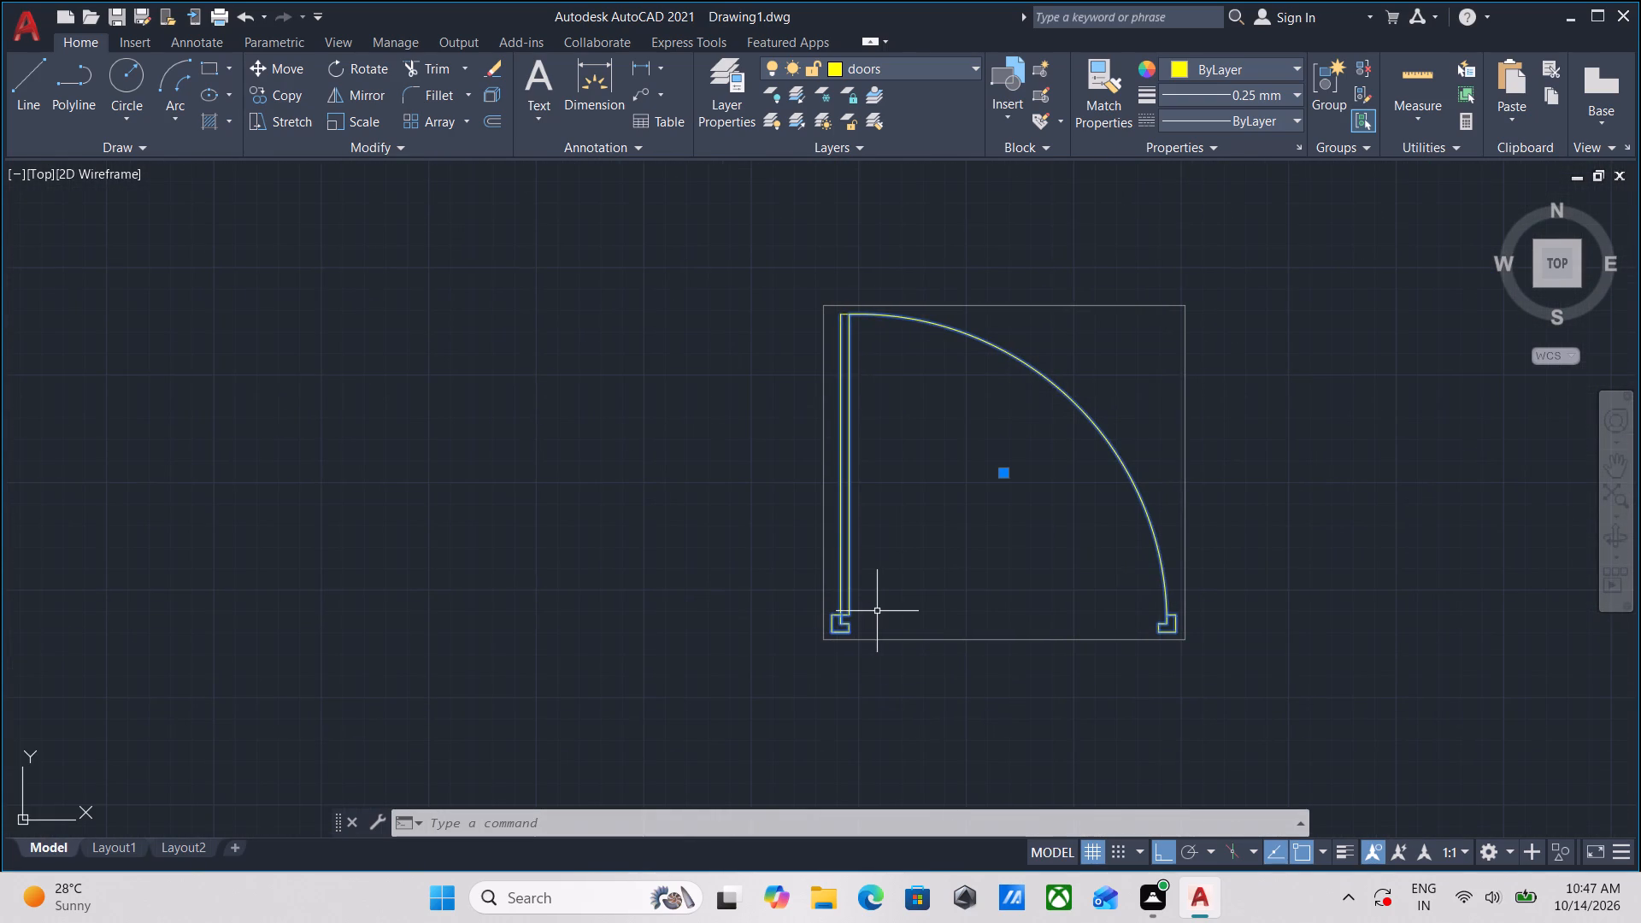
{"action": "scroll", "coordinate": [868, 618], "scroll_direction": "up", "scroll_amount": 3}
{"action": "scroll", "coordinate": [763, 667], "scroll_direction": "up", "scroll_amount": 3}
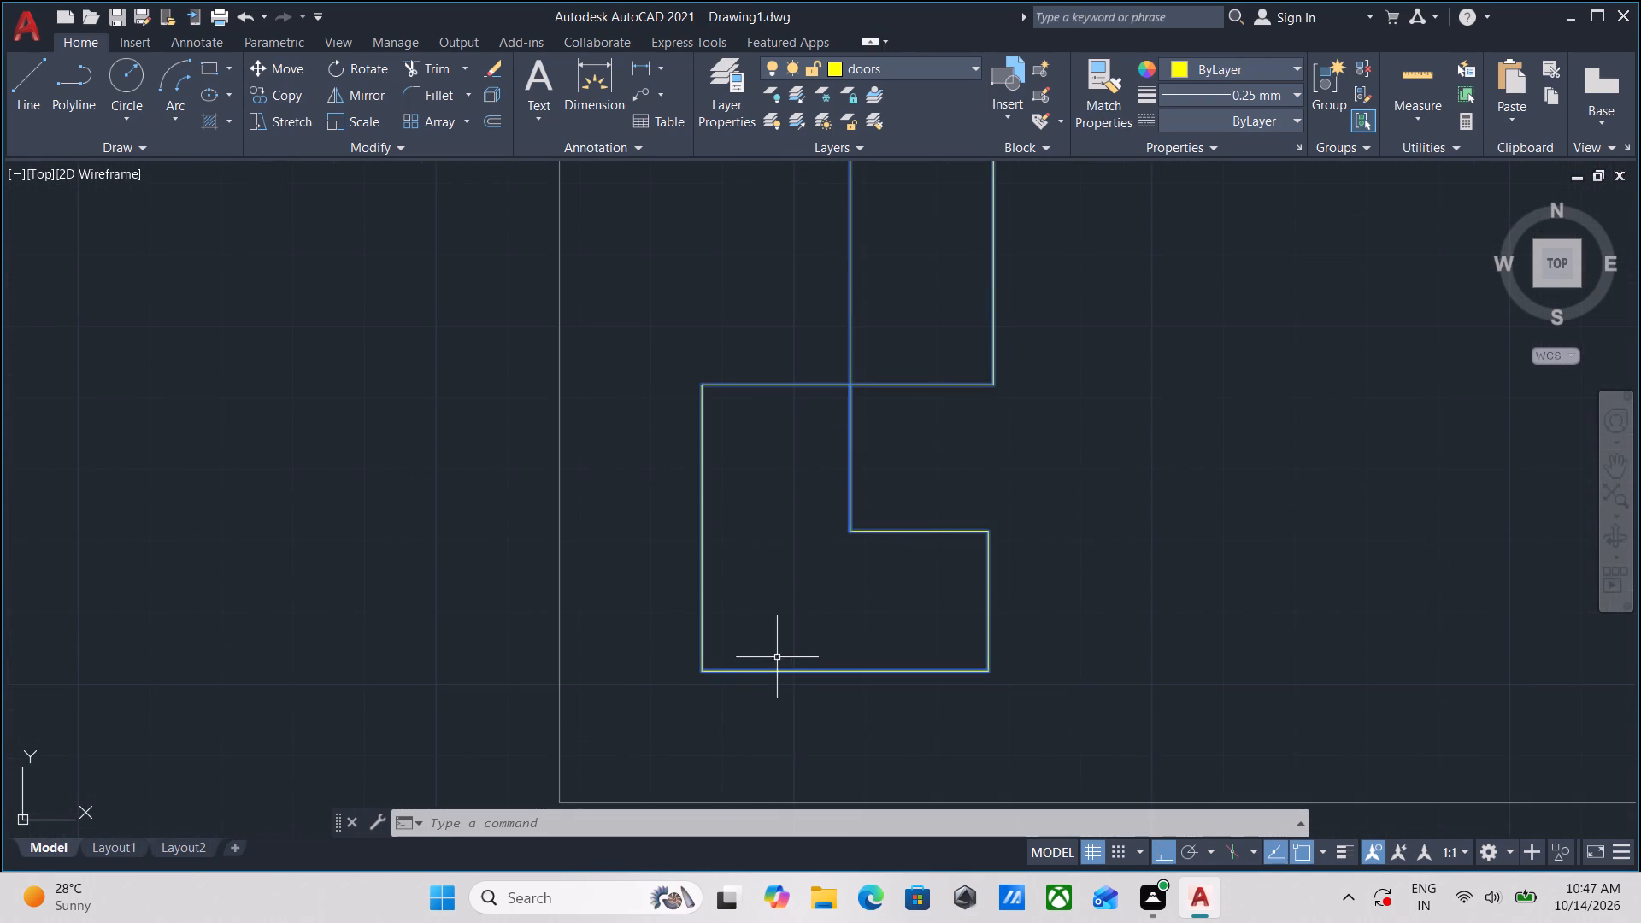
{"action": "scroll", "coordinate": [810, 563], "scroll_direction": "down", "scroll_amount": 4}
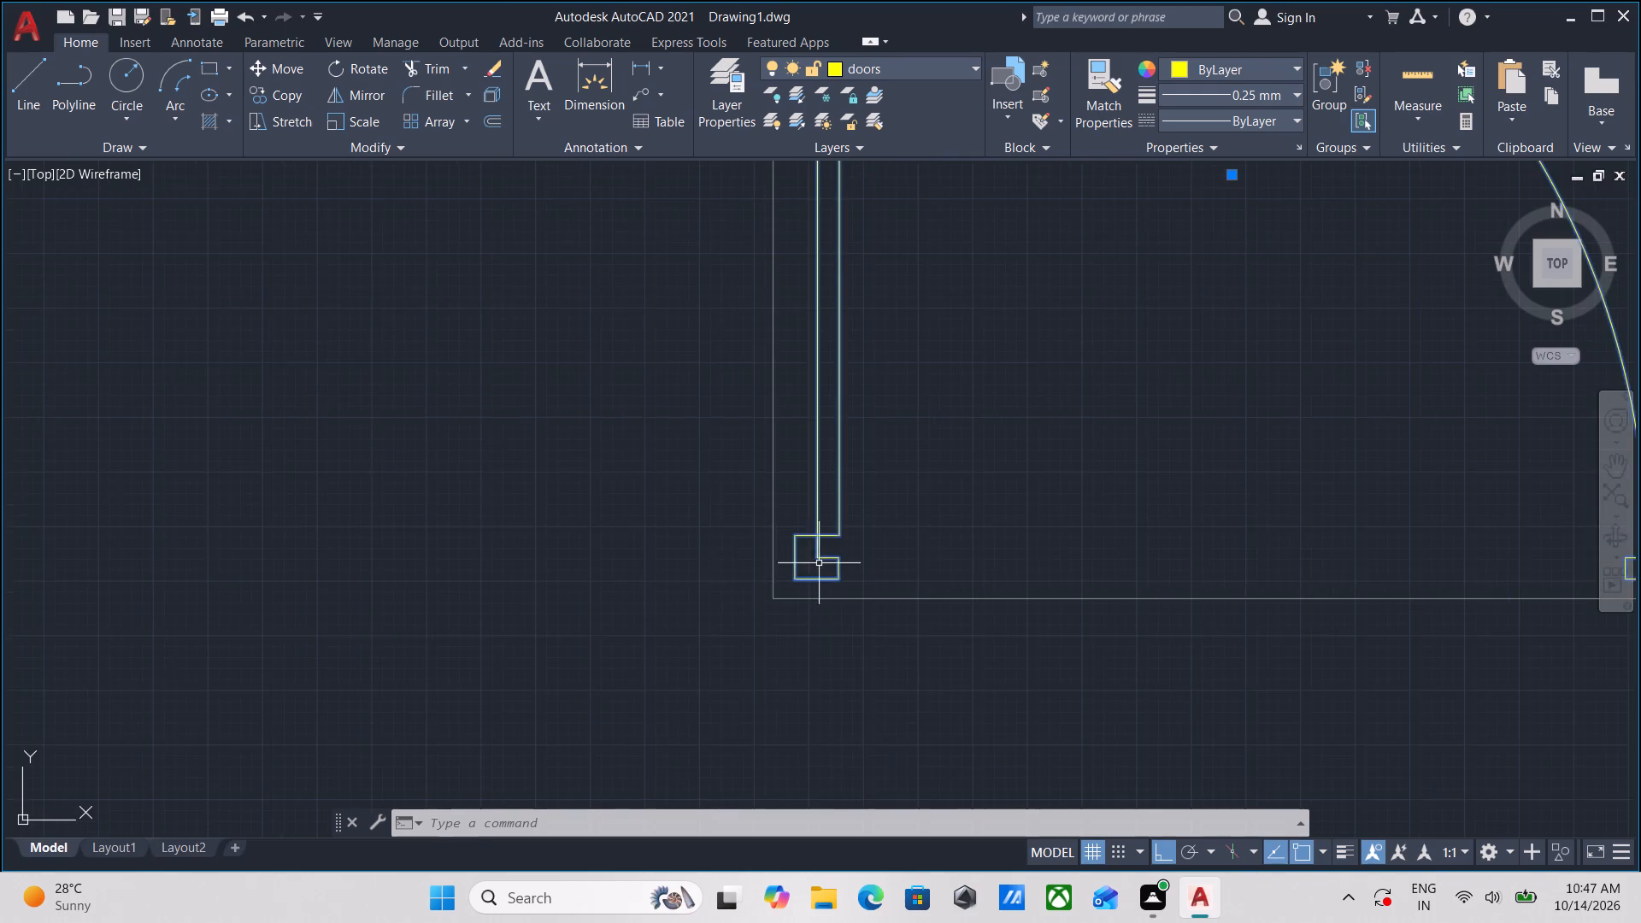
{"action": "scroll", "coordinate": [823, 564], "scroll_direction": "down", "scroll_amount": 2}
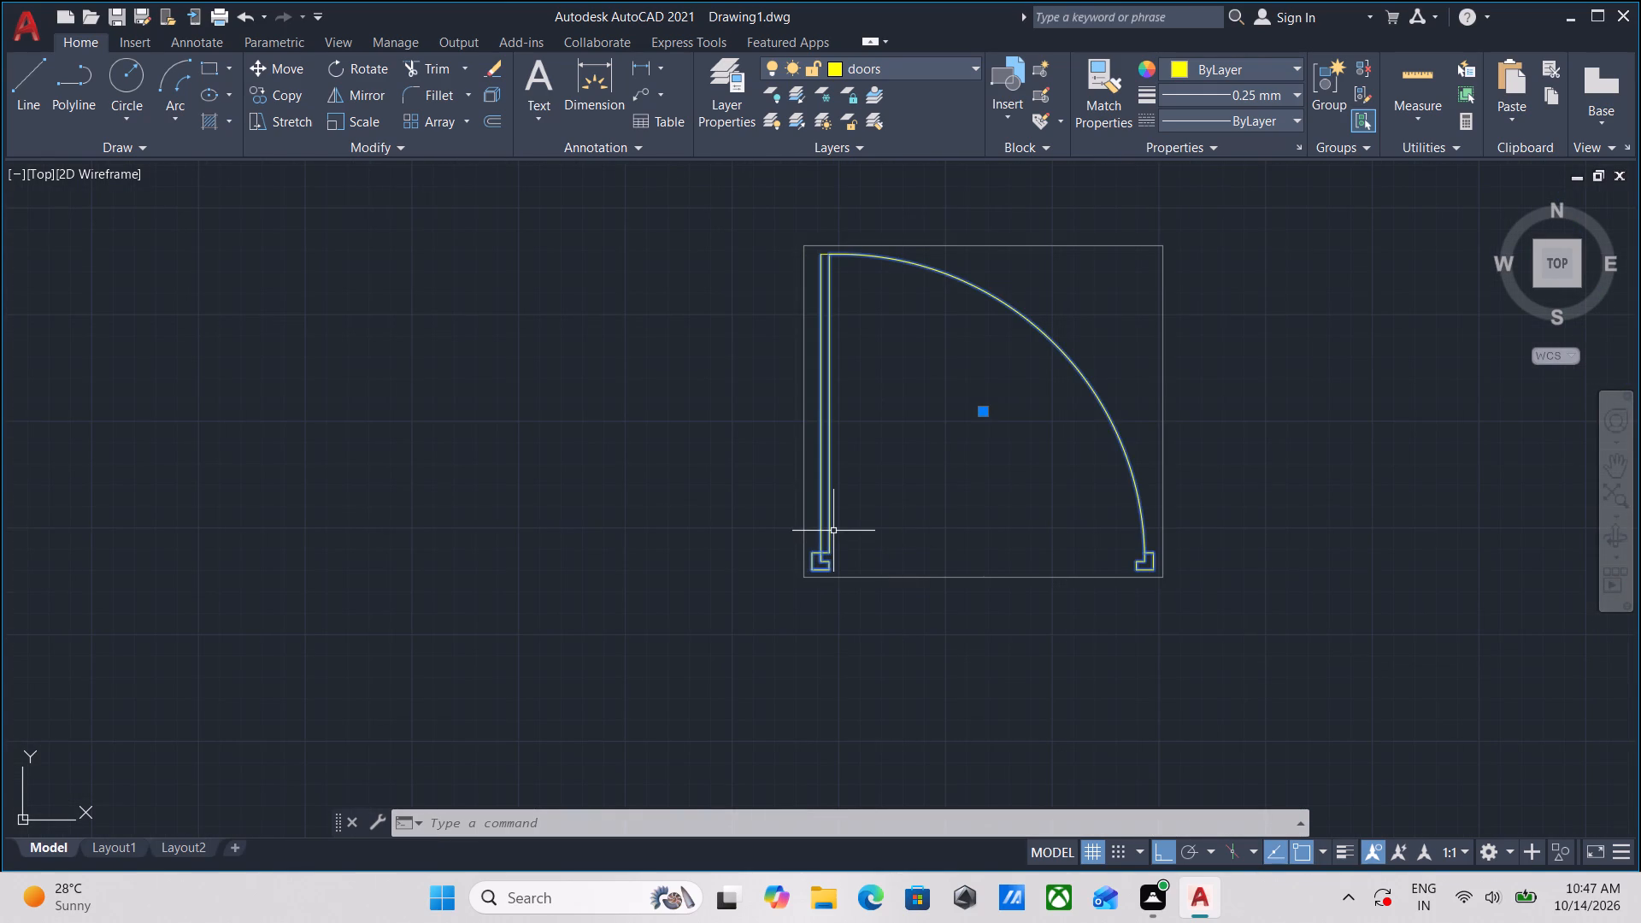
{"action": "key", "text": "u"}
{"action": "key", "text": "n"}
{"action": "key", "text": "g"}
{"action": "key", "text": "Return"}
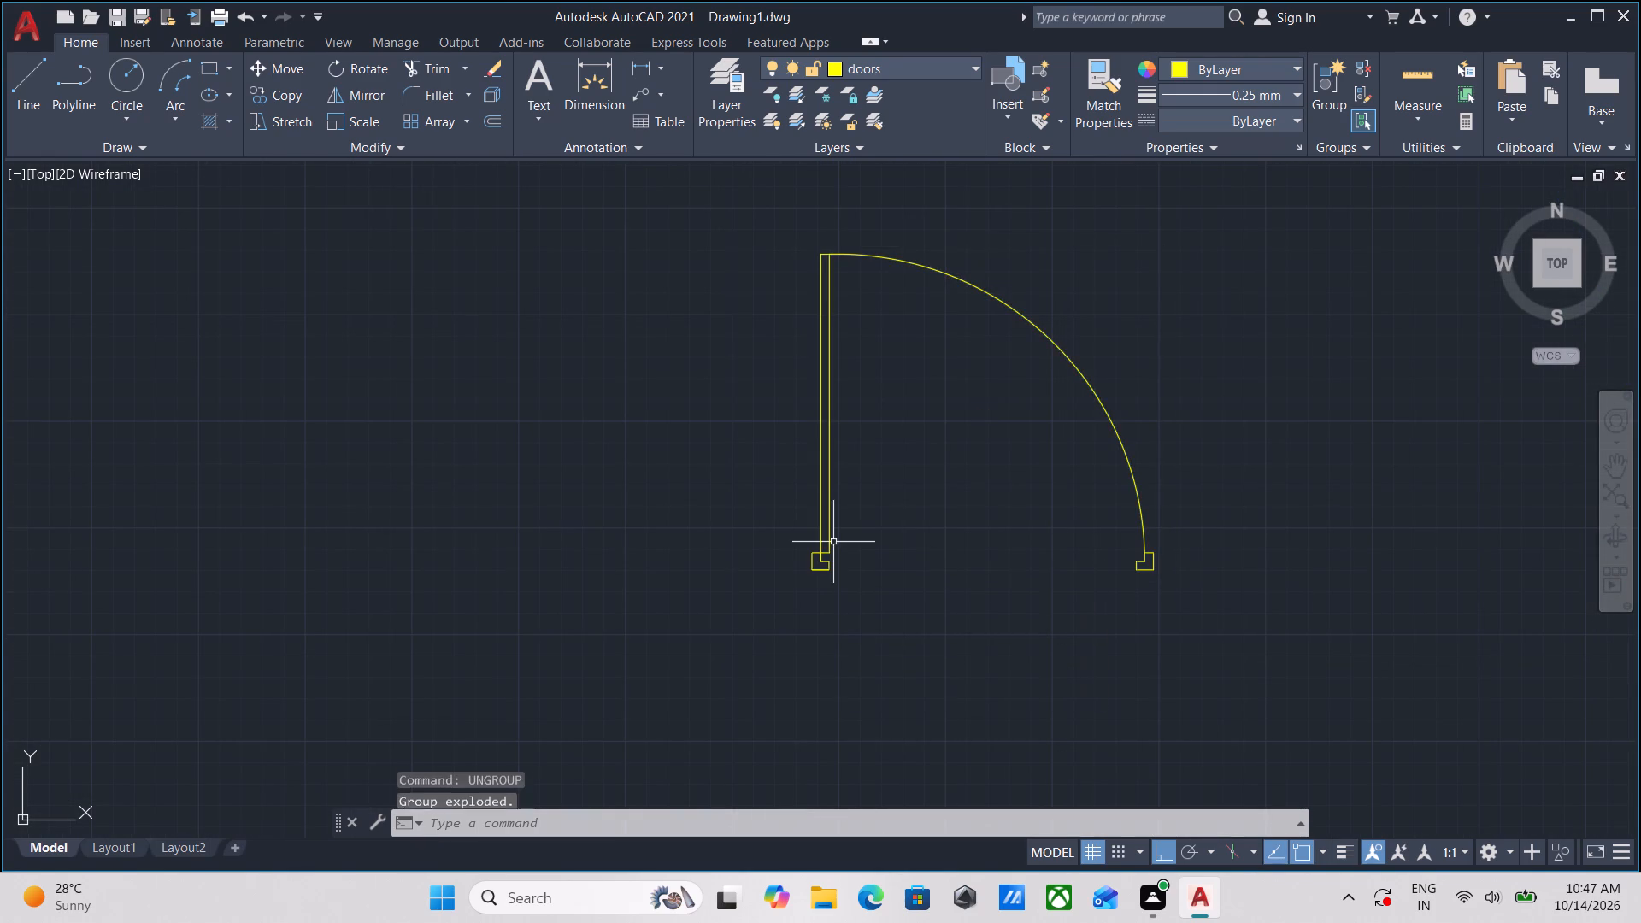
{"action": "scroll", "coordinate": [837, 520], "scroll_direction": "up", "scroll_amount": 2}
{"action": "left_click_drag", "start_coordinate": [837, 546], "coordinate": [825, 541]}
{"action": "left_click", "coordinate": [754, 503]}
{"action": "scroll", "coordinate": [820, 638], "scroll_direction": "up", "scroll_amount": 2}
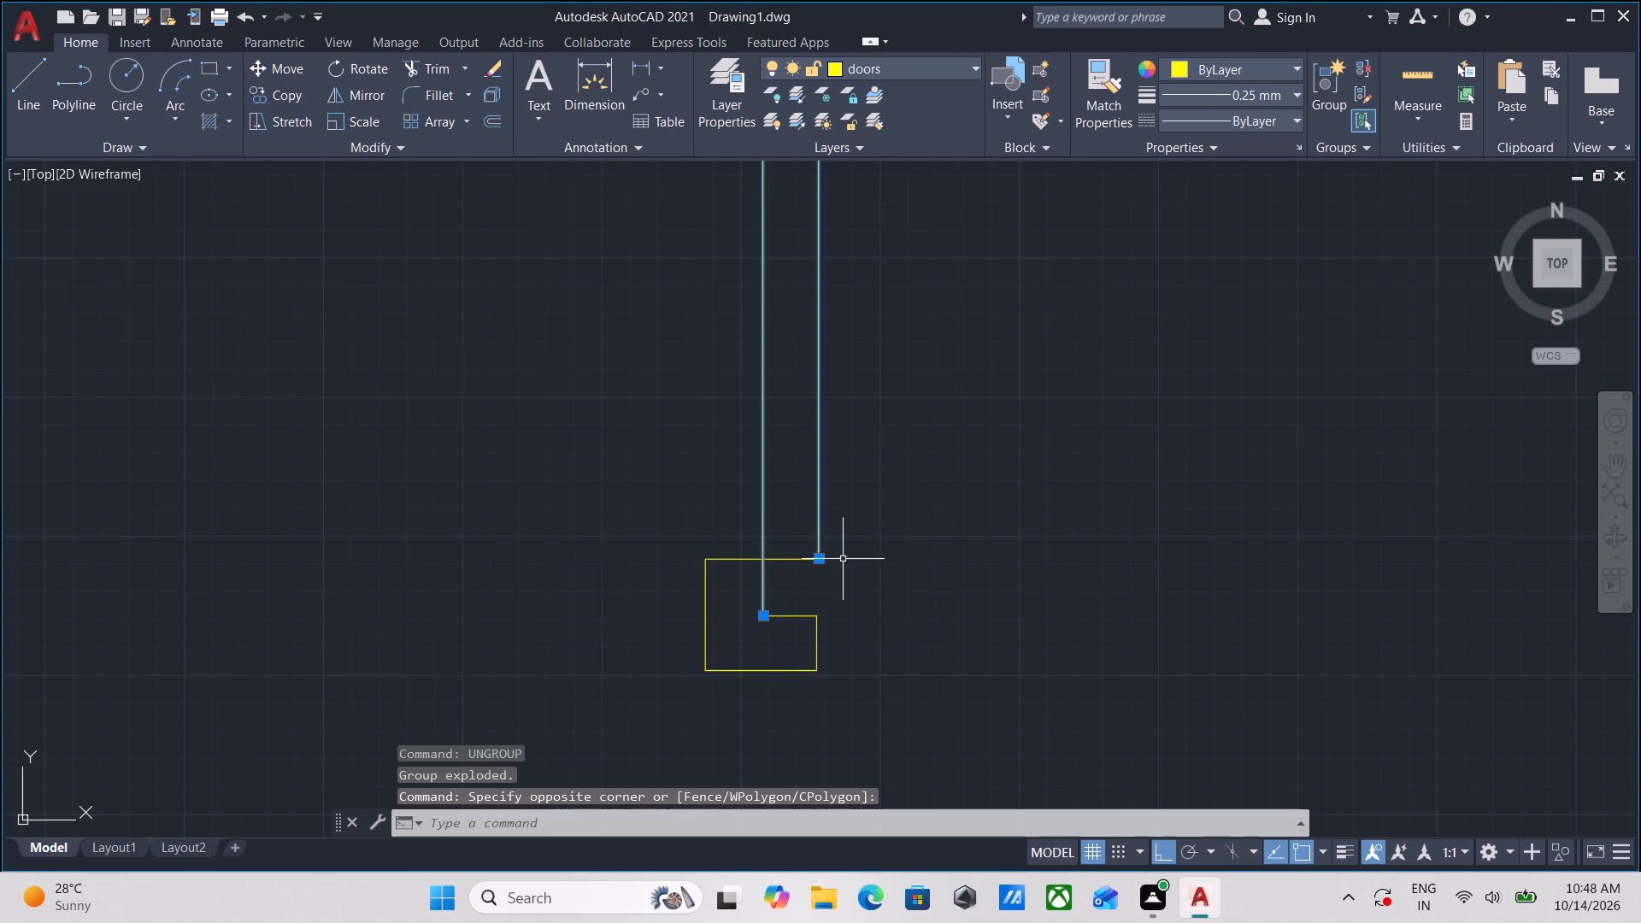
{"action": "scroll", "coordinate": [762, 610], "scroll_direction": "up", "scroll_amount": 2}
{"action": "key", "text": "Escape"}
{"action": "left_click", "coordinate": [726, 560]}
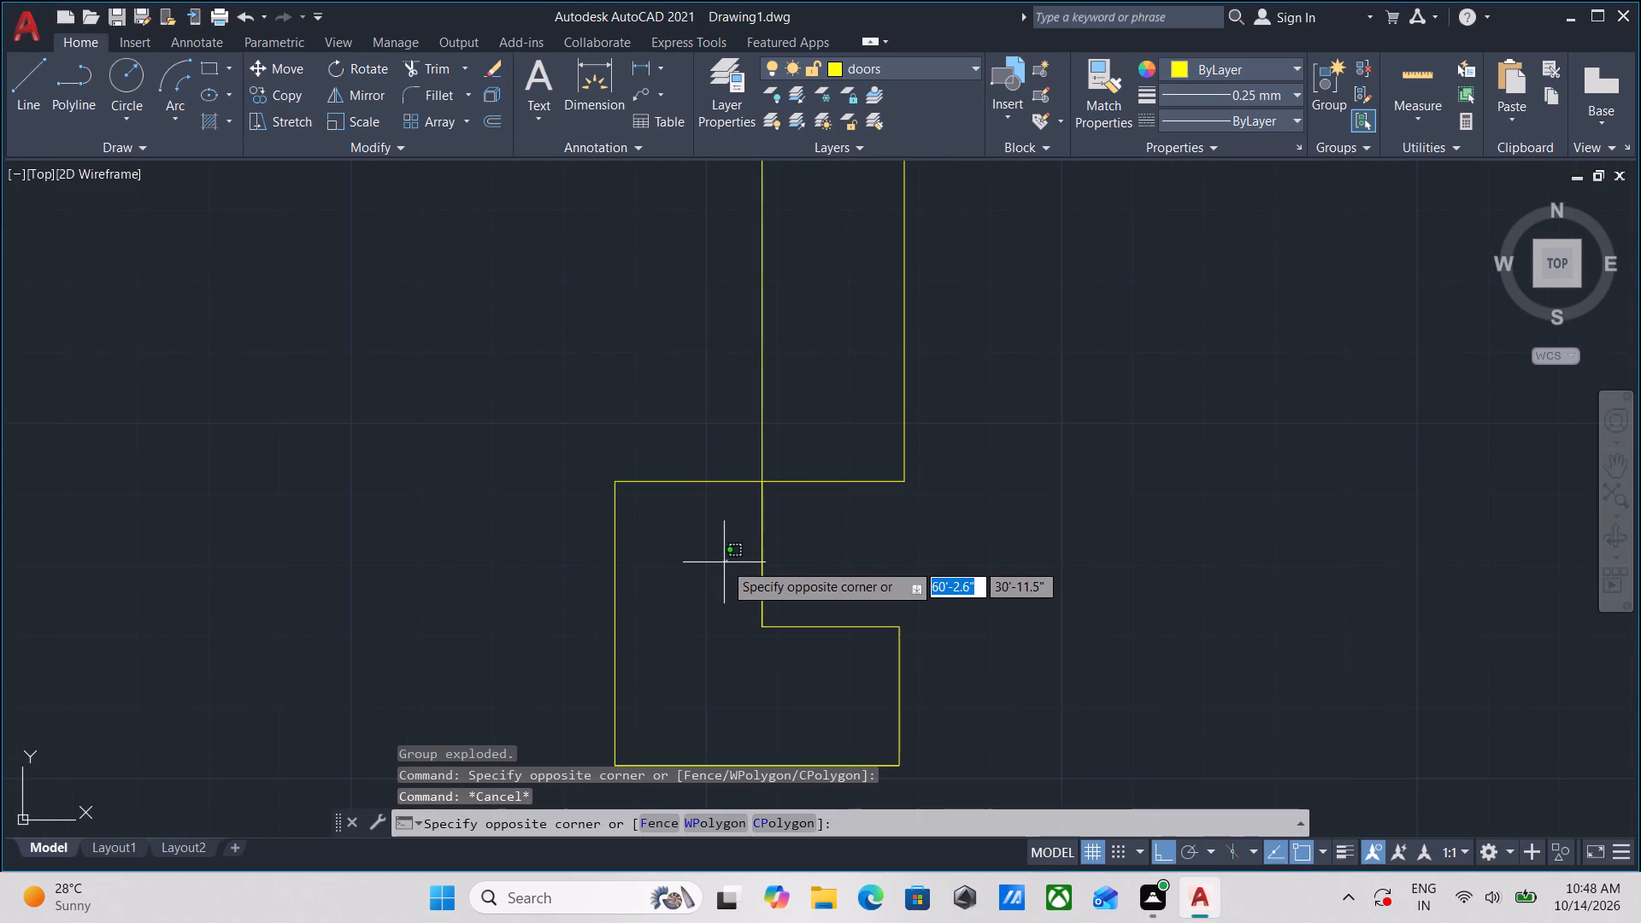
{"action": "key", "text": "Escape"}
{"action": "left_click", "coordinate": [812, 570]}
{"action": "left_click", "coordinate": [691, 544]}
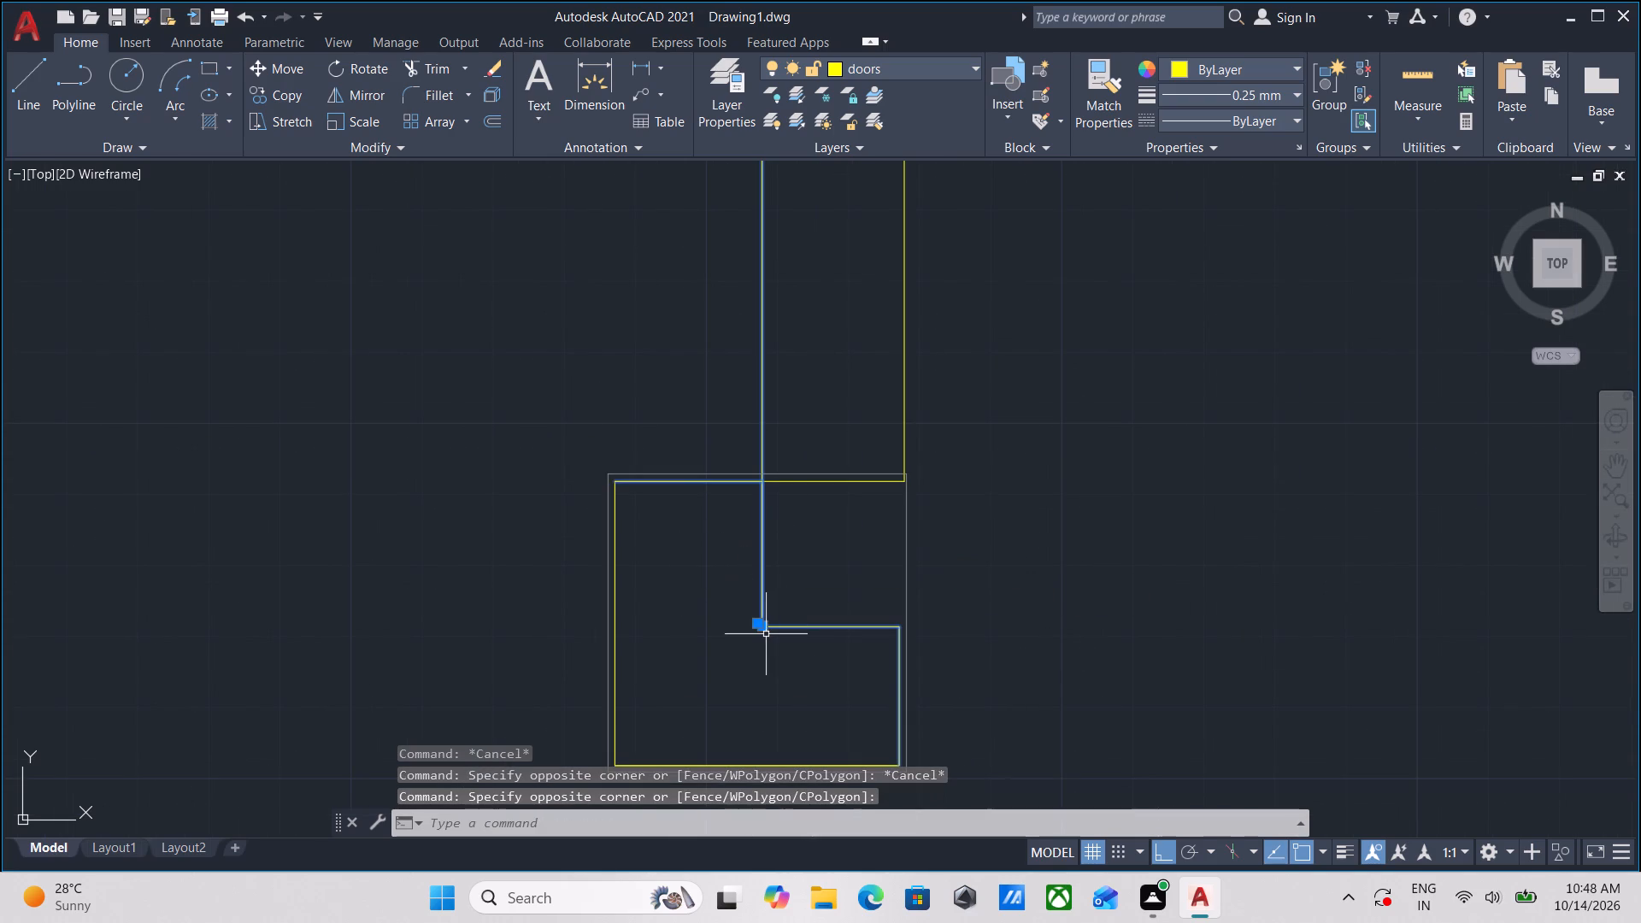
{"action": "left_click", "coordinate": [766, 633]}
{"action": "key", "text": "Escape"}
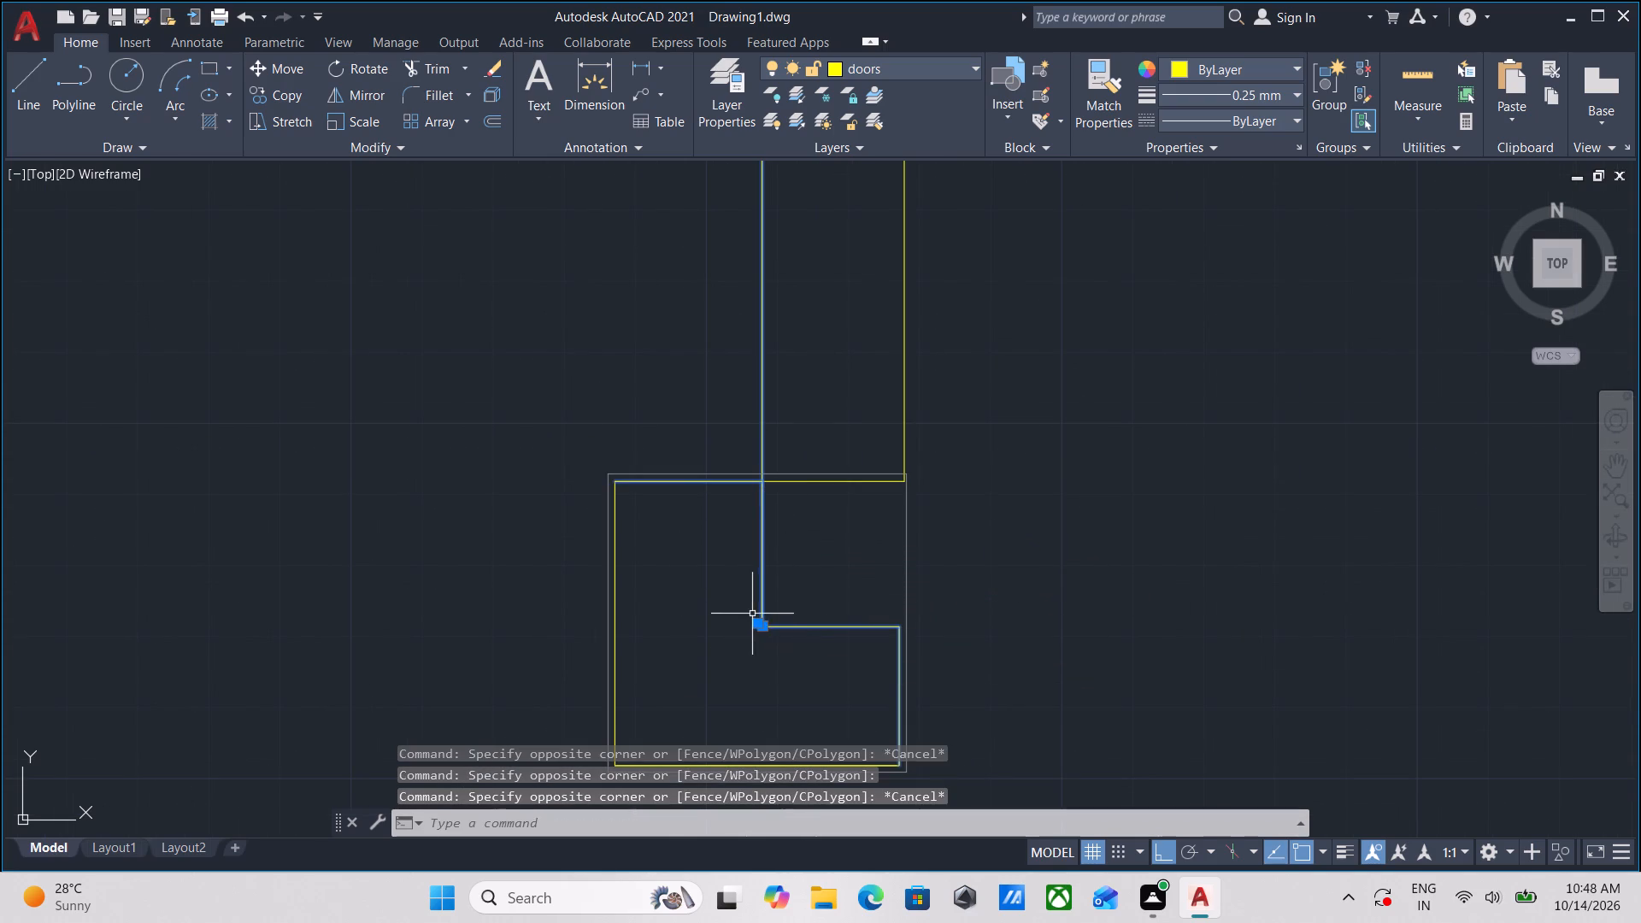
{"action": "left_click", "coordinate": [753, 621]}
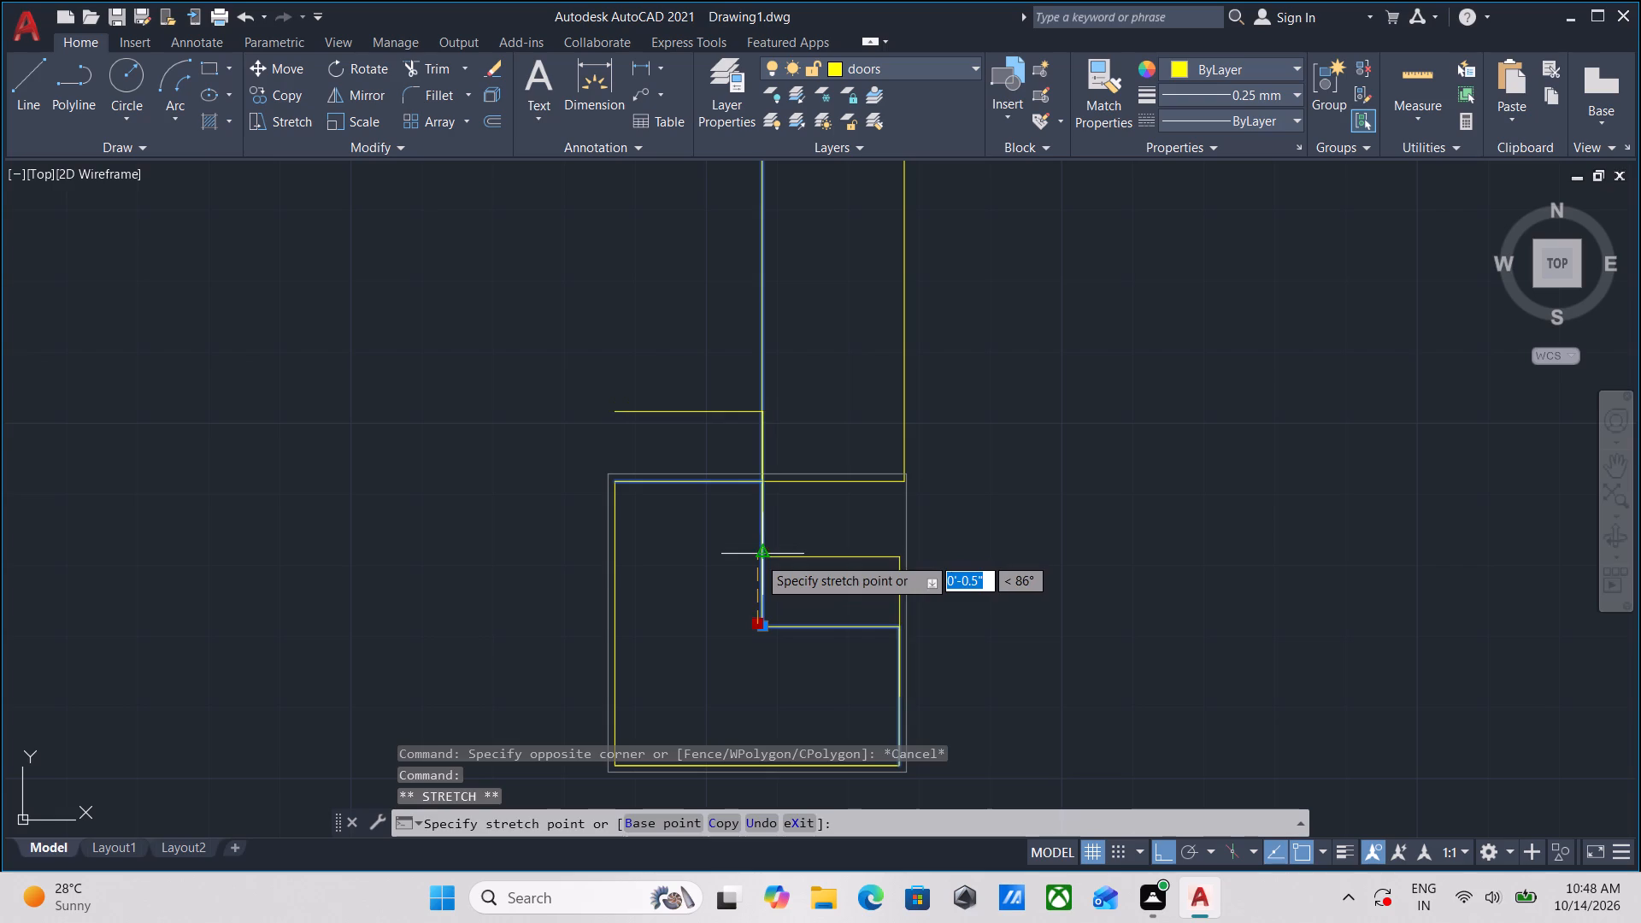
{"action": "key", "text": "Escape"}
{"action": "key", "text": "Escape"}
Shorten the leaf's west line by 1" at its lower end to meet the west frame's top edge.
{"action": "left_click_drag", "start_coordinate": [796, 409], "coordinate": [767, 400]}
{"action": "left_click", "coordinate": [731, 390]}
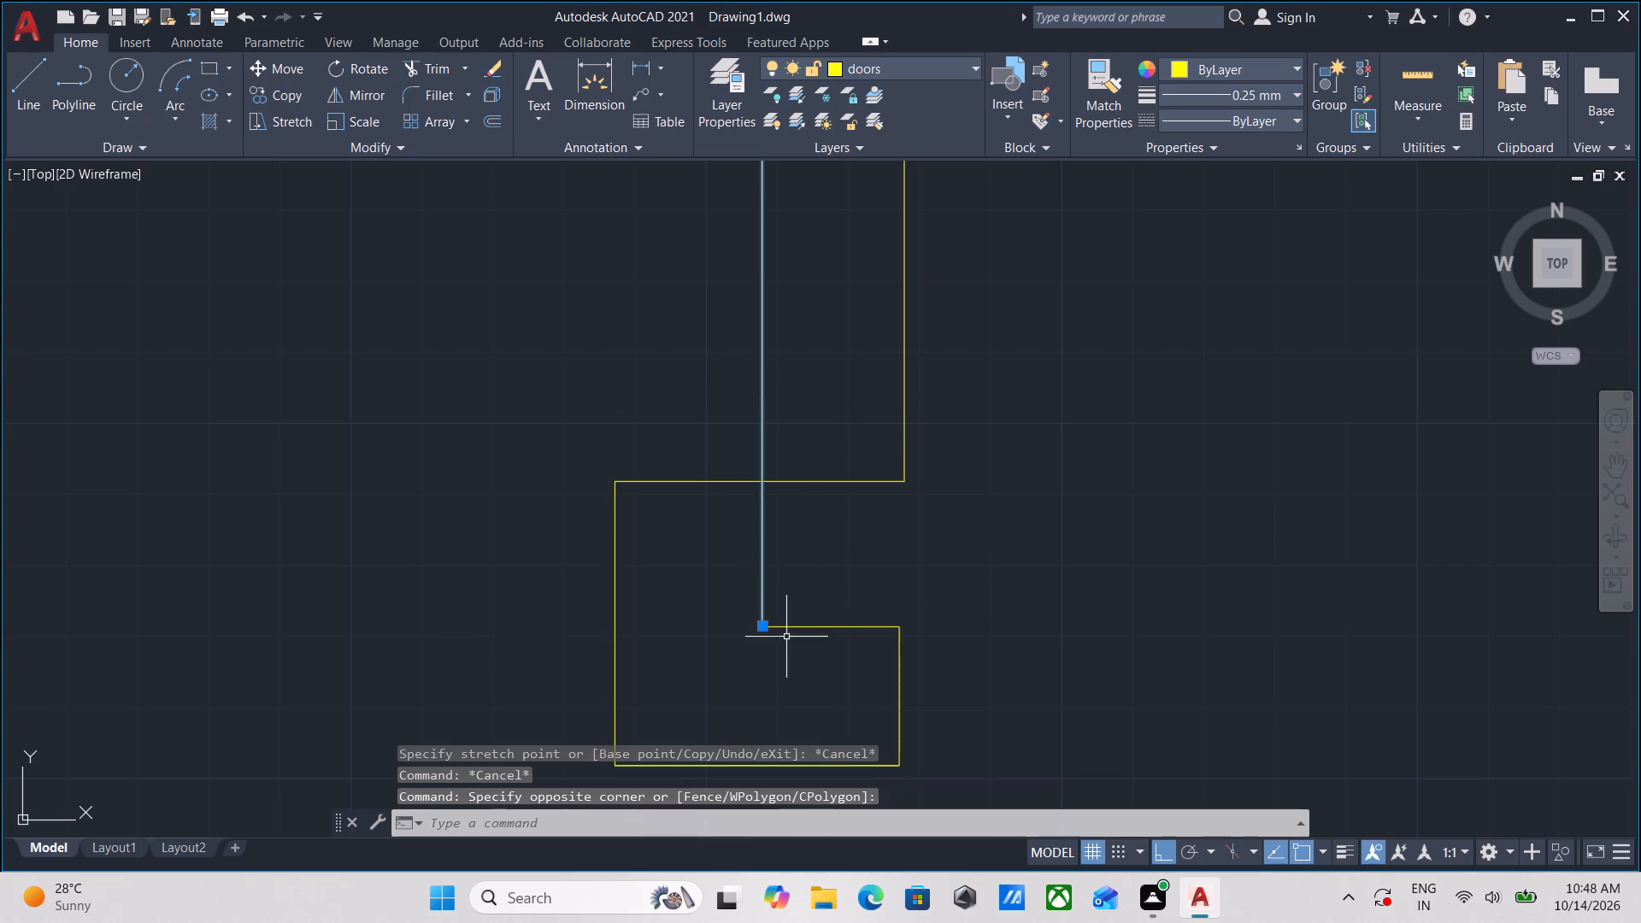
{"action": "left_click", "coordinate": [763, 627]}
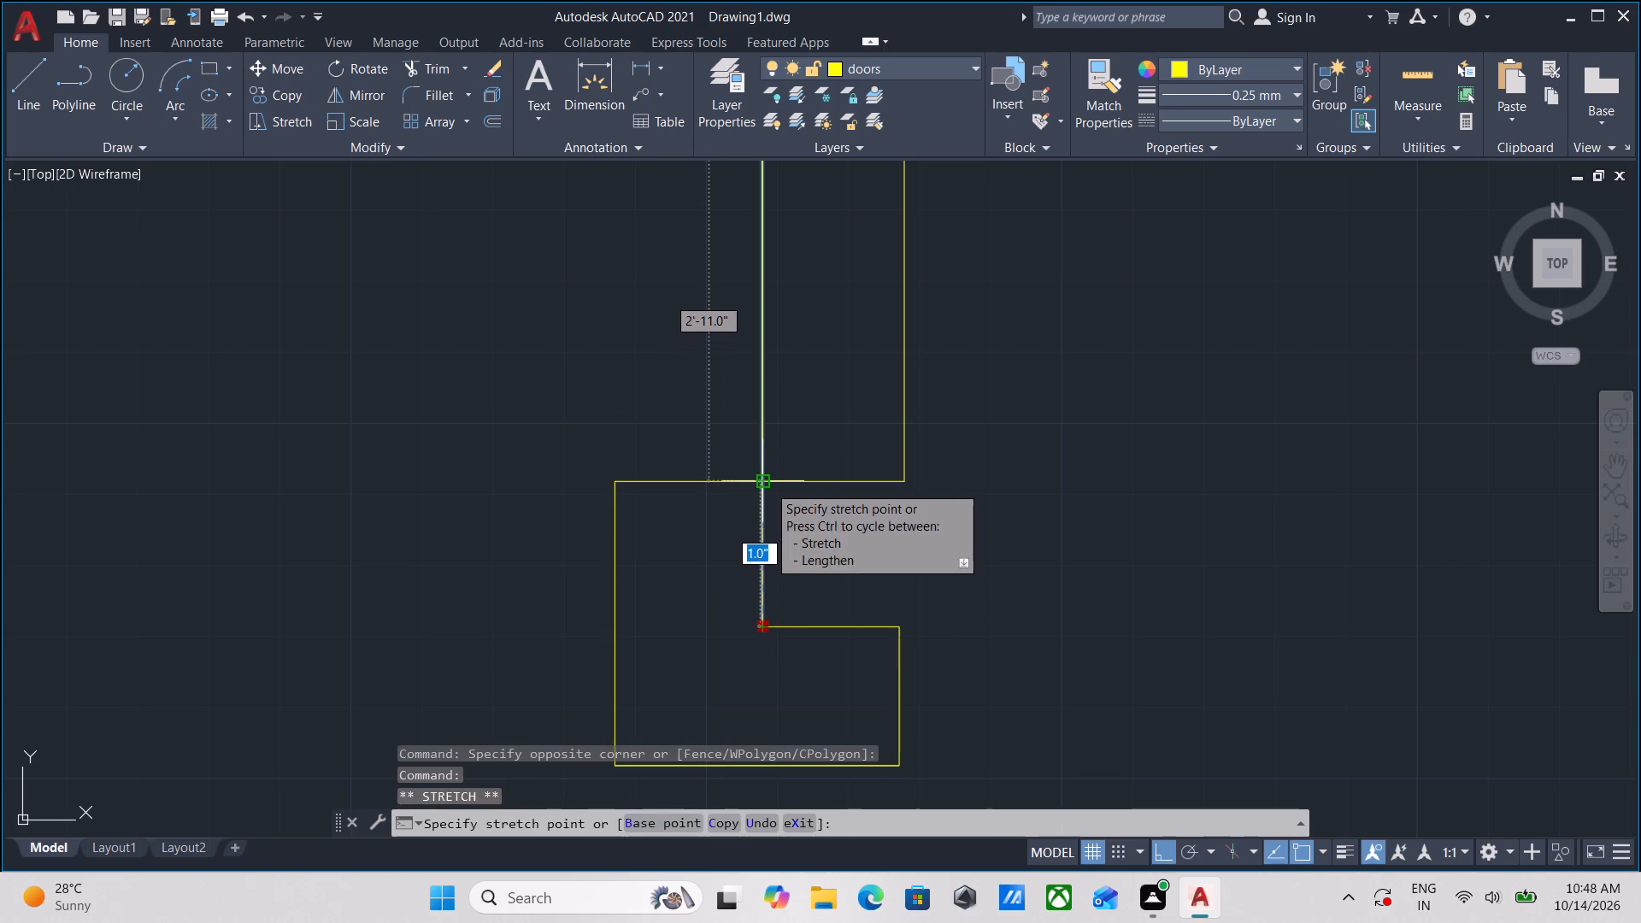
{"action": "left_click", "coordinate": [768, 485]}
{"action": "key", "text": "Escape"}
{"action": "scroll", "coordinate": [768, 485], "scroll_direction": "down", "scroll_amount": 3}
{"action": "key", "text": "Escape"}
{"action": "scroll", "coordinate": [879, 436], "scroll_direction": "down", "scroll_amount": 2}
{"action": "middle_click_drag", "start_coordinate": [879, 436], "coordinate": [718, 577]}
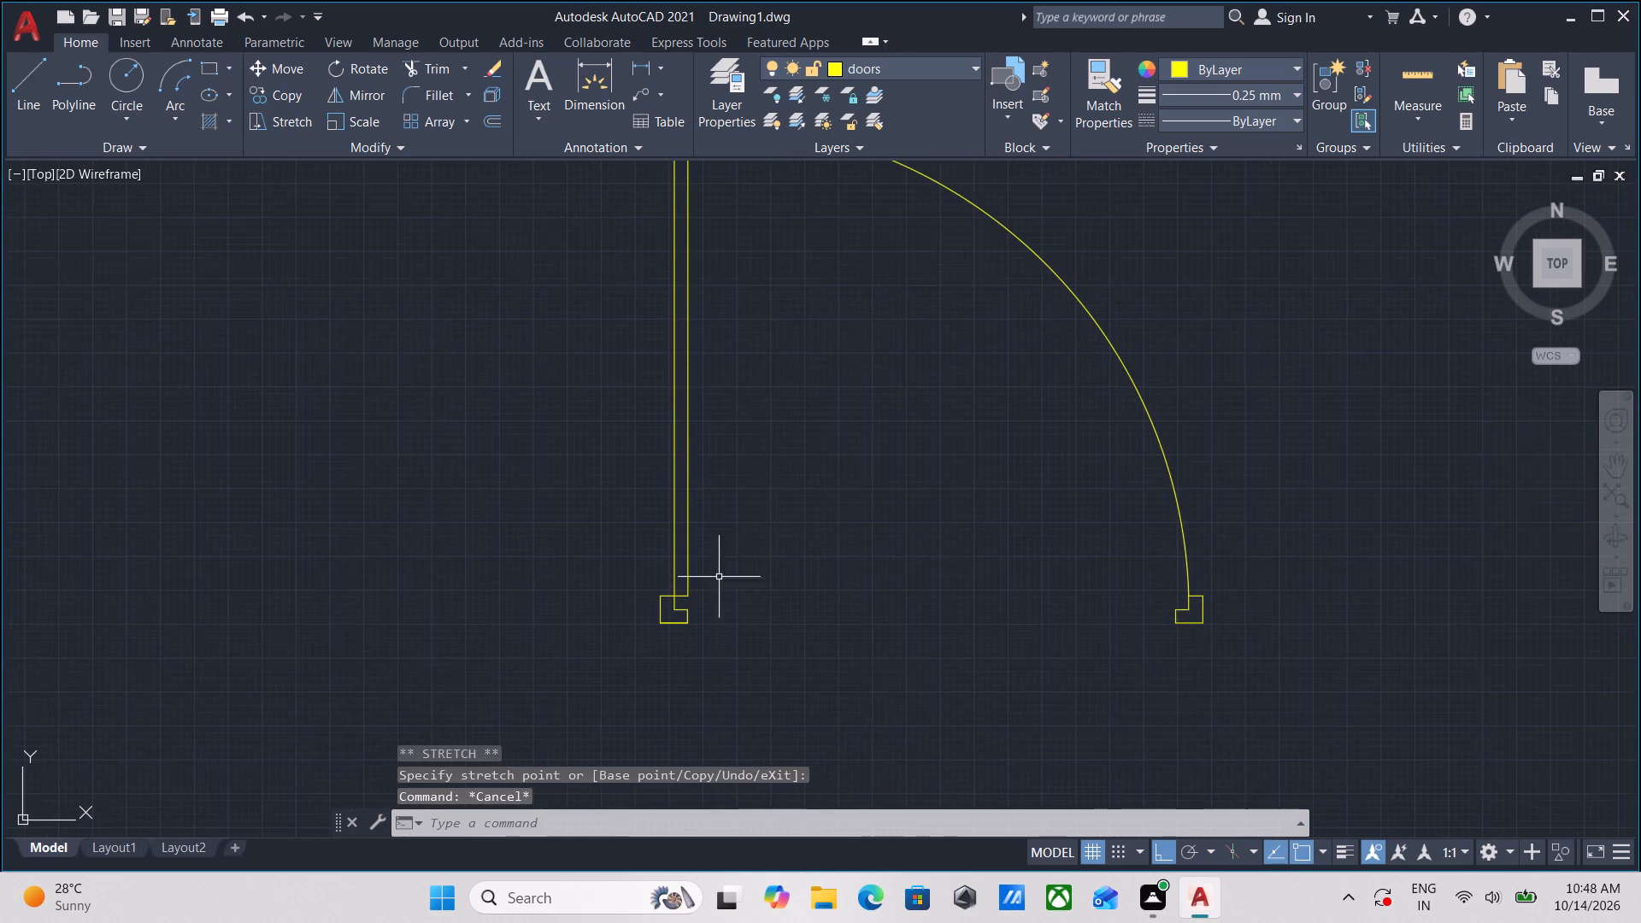
Group the four lines of the door leaf, including its short top and bottom edges.
{"action": "left_click_drag", "start_coordinate": [773, 491], "coordinate": [695, 459]}
{"action": "left_click", "coordinate": [505, 288]}
{"action": "middle_click_drag", "start_coordinate": [739, 391], "coordinate": [727, 573]}
{"action": "scroll", "coordinate": [699, 316], "scroll_direction": "up", "scroll_amount": 5}
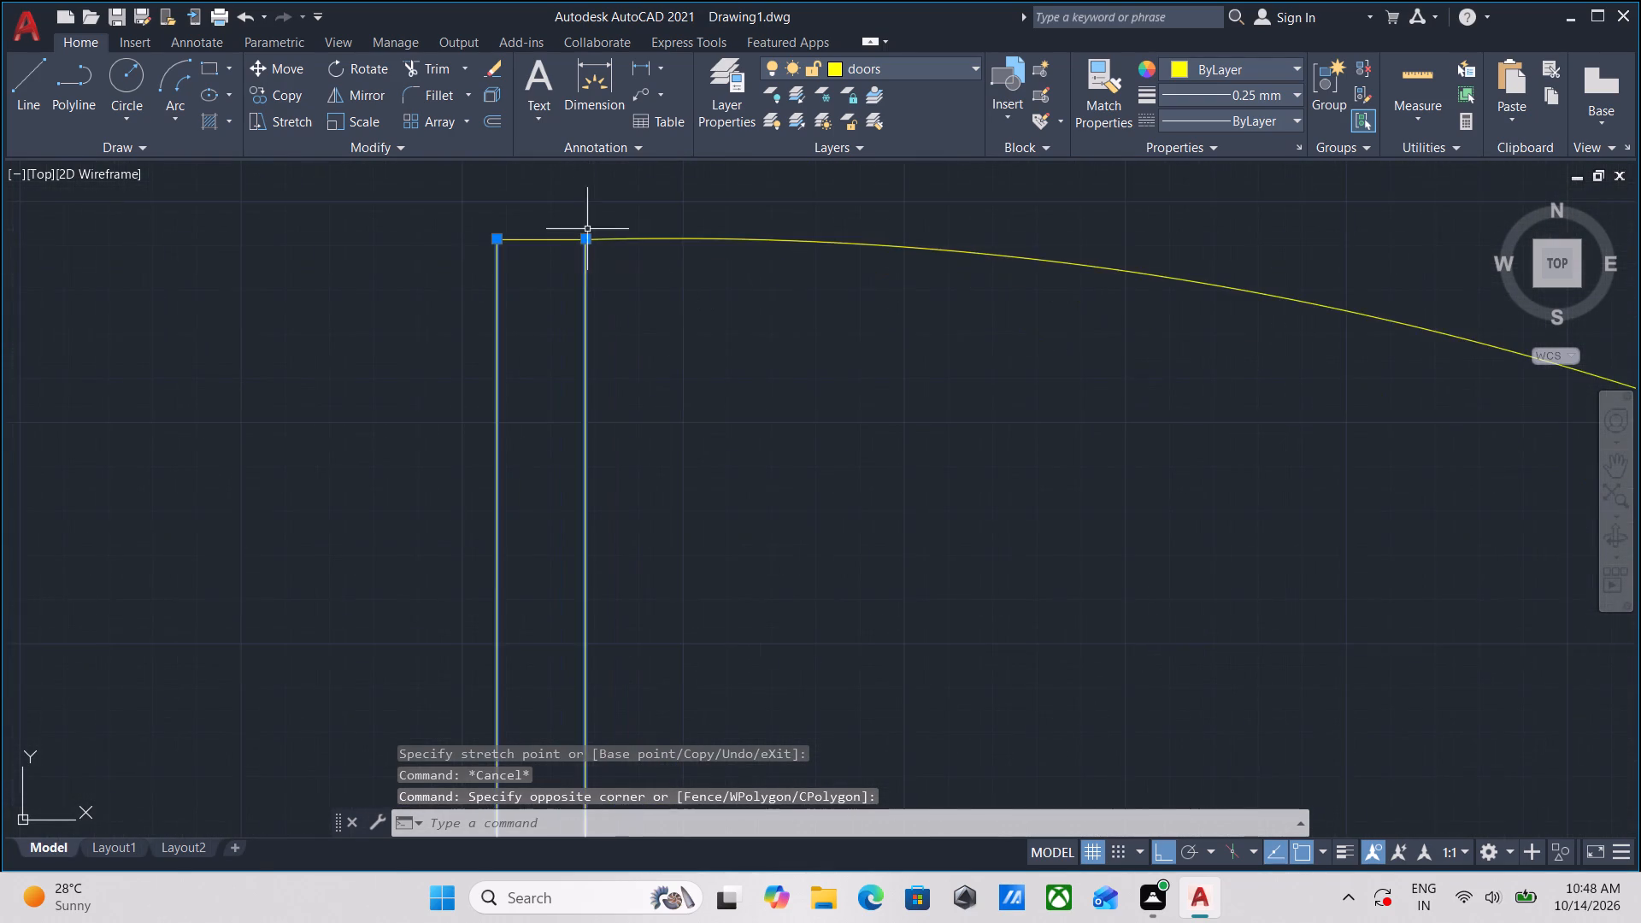
{"action": "scroll", "coordinate": [586, 227], "scroll_direction": "up", "scroll_amount": 2}
{"action": "left_click_drag", "start_coordinate": [526, 300], "coordinate": [502, 272]}
{"action": "left_click", "coordinate": [455, 220]}
{"action": "scroll", "coordinate": [555, 356], "scroll_direction": "down", "scroll_amount": 3}
{"action": "middle_click_drag", "start_coordinate": [557, 366], "coordinate": [623, 213]}
{"action": "middle_click_drag", "start_coordinate": [677, 634], "coordinate": [780, 334]}
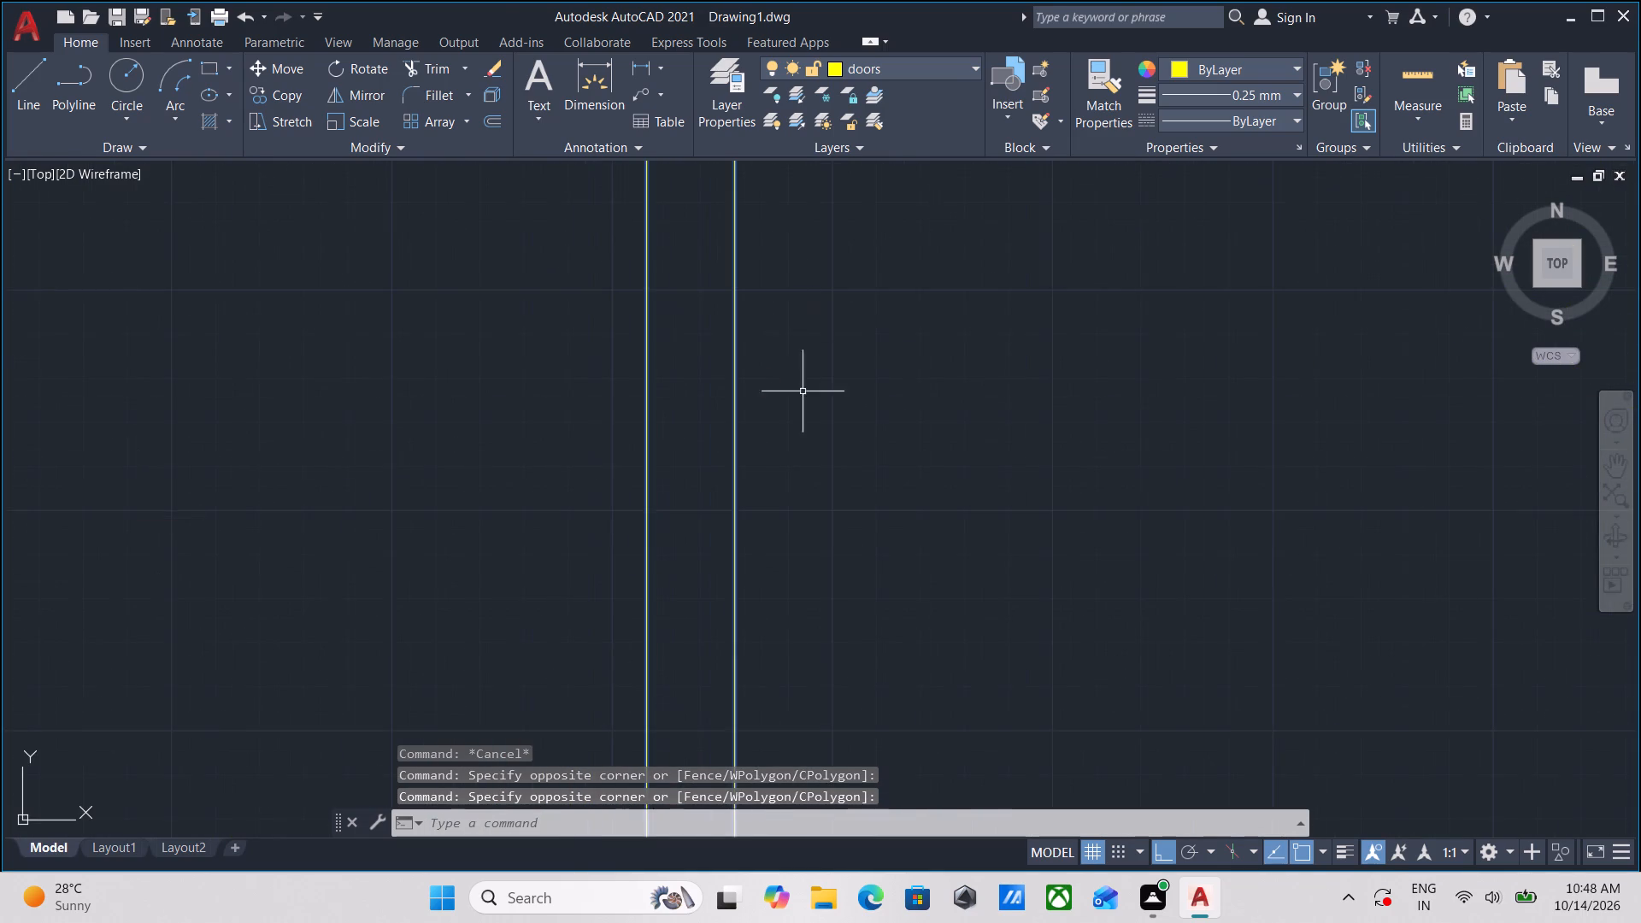
{"action": "middle_click_drag", "start_coordinate": [839, 472], "coordinate": [876, 245]}
{"action": "scroll", "coordinate": [844, 460], "scroll_direction": "up", "scroll_amount": 1}
{"action": "middle_click_drag", "start_coordinate": [846, 475], "coordinate": [905, 197]}
{"action": "scroll", "coordinate": [898, 350], "scroll_direction": "down", "scroll_amount": 2}
{"action": "middle_click_drag", "start_coordinate": [897, 353], "coordinate": [922, 158]}
{"action": "middle_click_drag", "start_coordinate": [907, 497], "coordinate": [951, 151]}
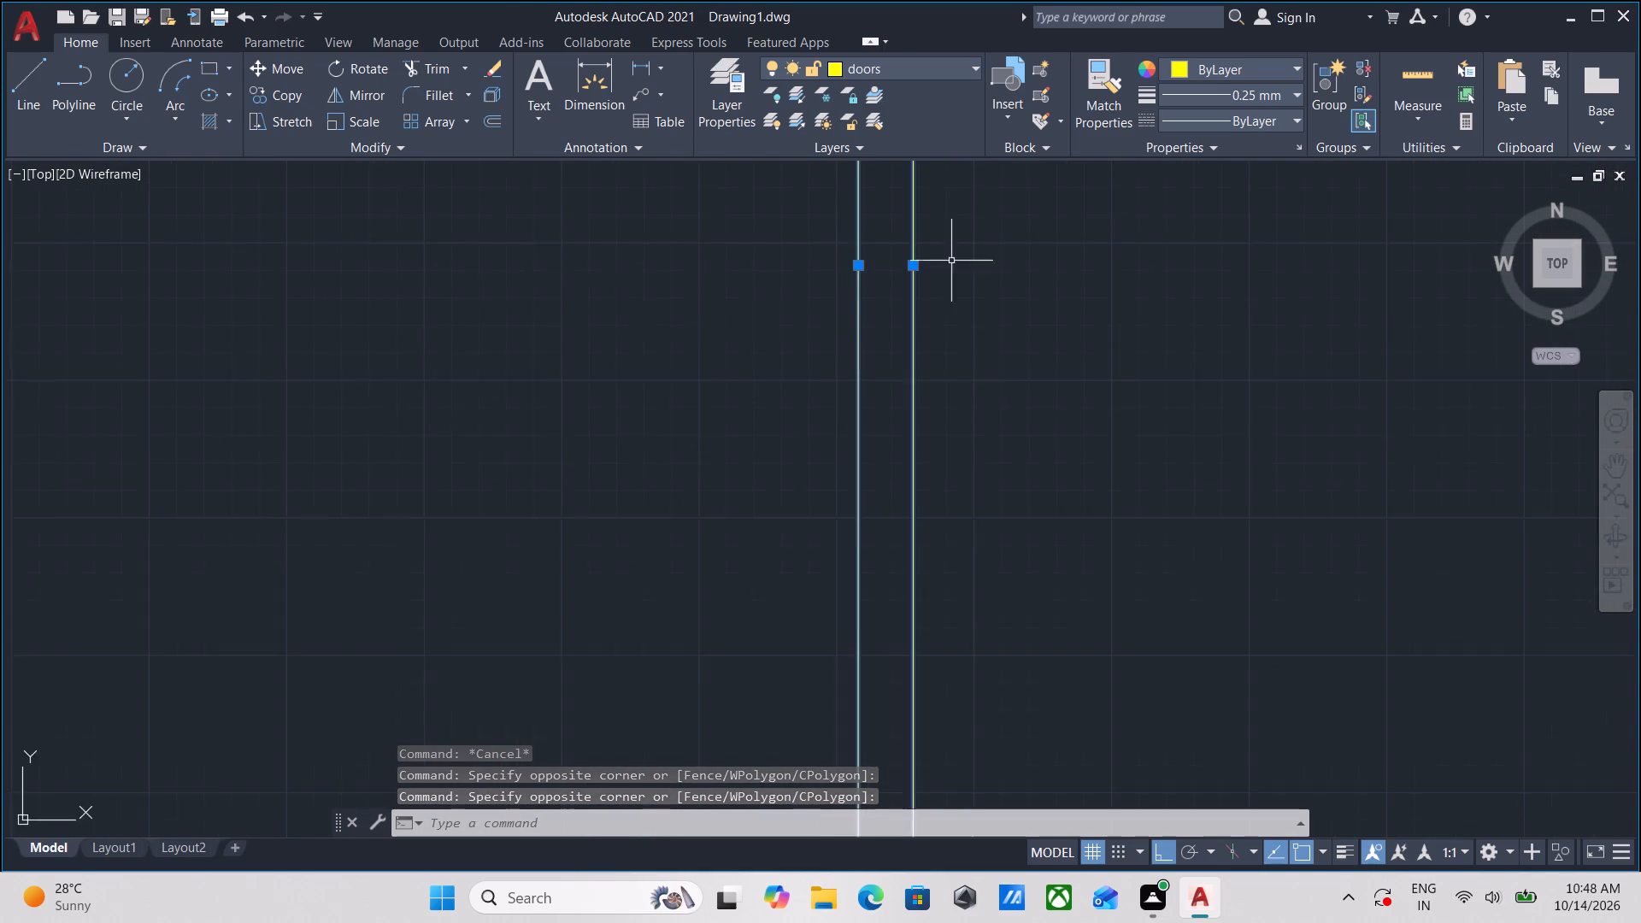
{"action": "middle_click_drag", "start_coordinate": [975, 504], "coordinate": [994, 111]}
{"action": "scroll", "coordinate": [1037, 376], "scroll_direction": "down", "scroll_amount": 3}
{"action": "middle_click_drag", "start_coordinate": [1037, 367], "coordinate": [1024, 182]}
{"action": "scroll", "coordinate": [991, 263], "scroll_direction": "up", "scroll_amount": 5}
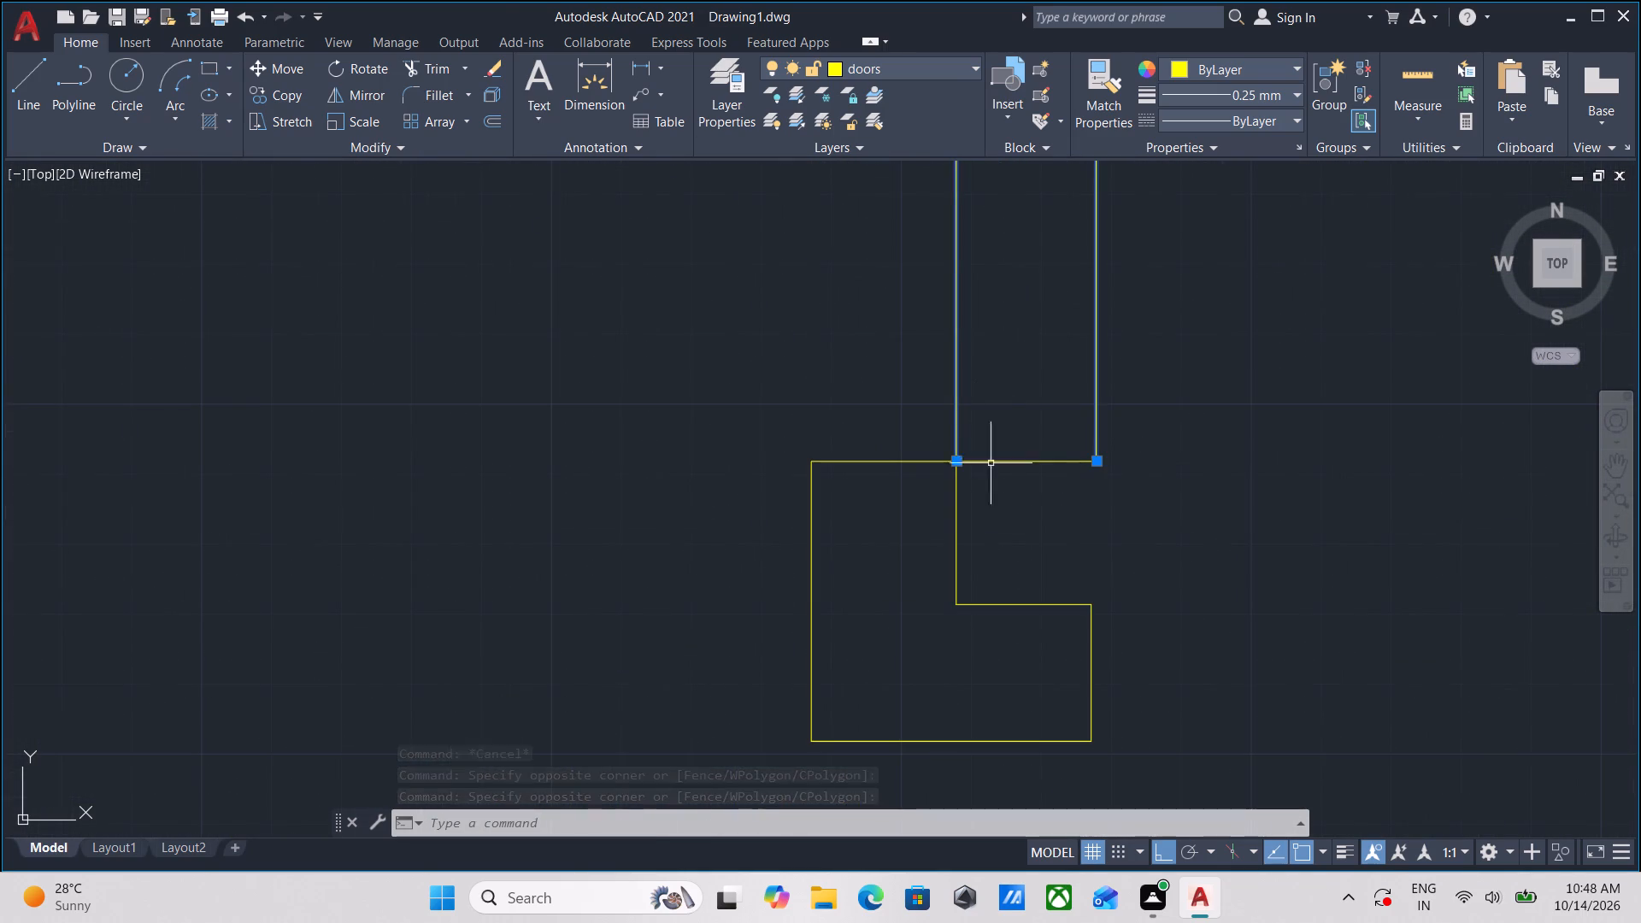
{"action": "left_click_drag", "start_coordinate": [1015, 507], "coordinate": [1015, 497]}
{"action": "left_click", "coordinate": [1003, 393]}
{"action": "scroll", "coordinate": [1015, 369], "scroll_direction": "down", "scroll_amount": 2}
{"action": "middle_click_drag", "start_coordinate": [1015, 371], "coordinate": [849, 502]}
{"action": "scroll", "coordinate": [1024, 397], "scroll_direction": "down", "scroll_amount": 3}
{"action": "middle_click_drag", "start_coordinate": [986, 426], "coordinate": [810, 522]}
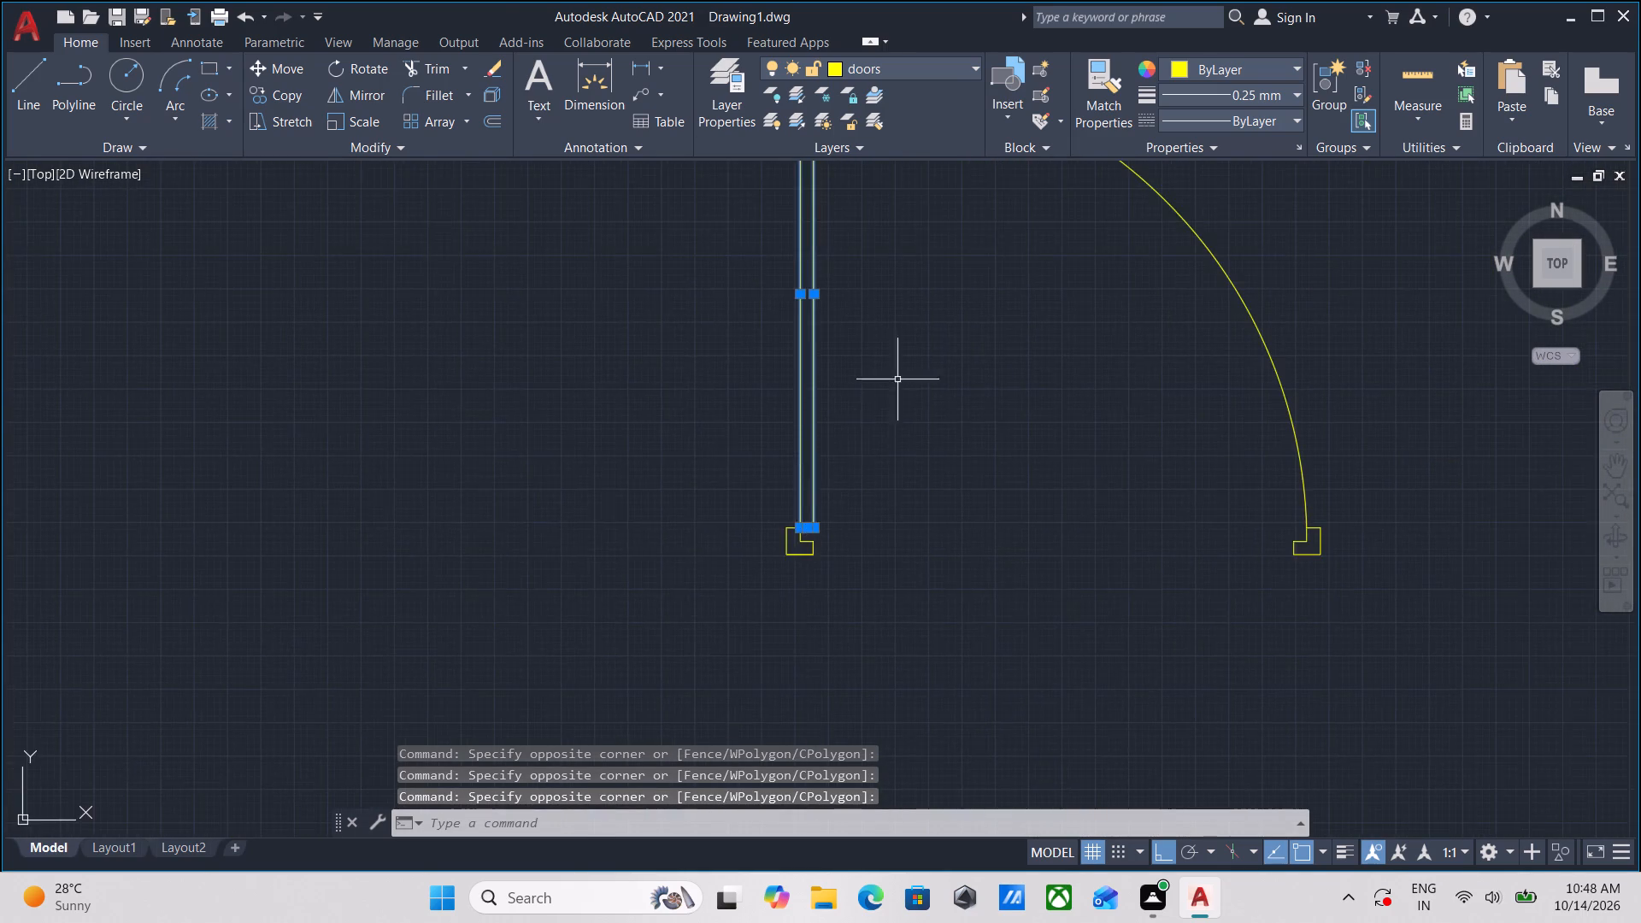
{"action": "middle_click_drag", "start_coordinate": [897, 379], "coordinate": [826, 480]}
{"action": "middle_click_drag", "start_coordinate": [814, 449], "coordinate": [824, 412]}
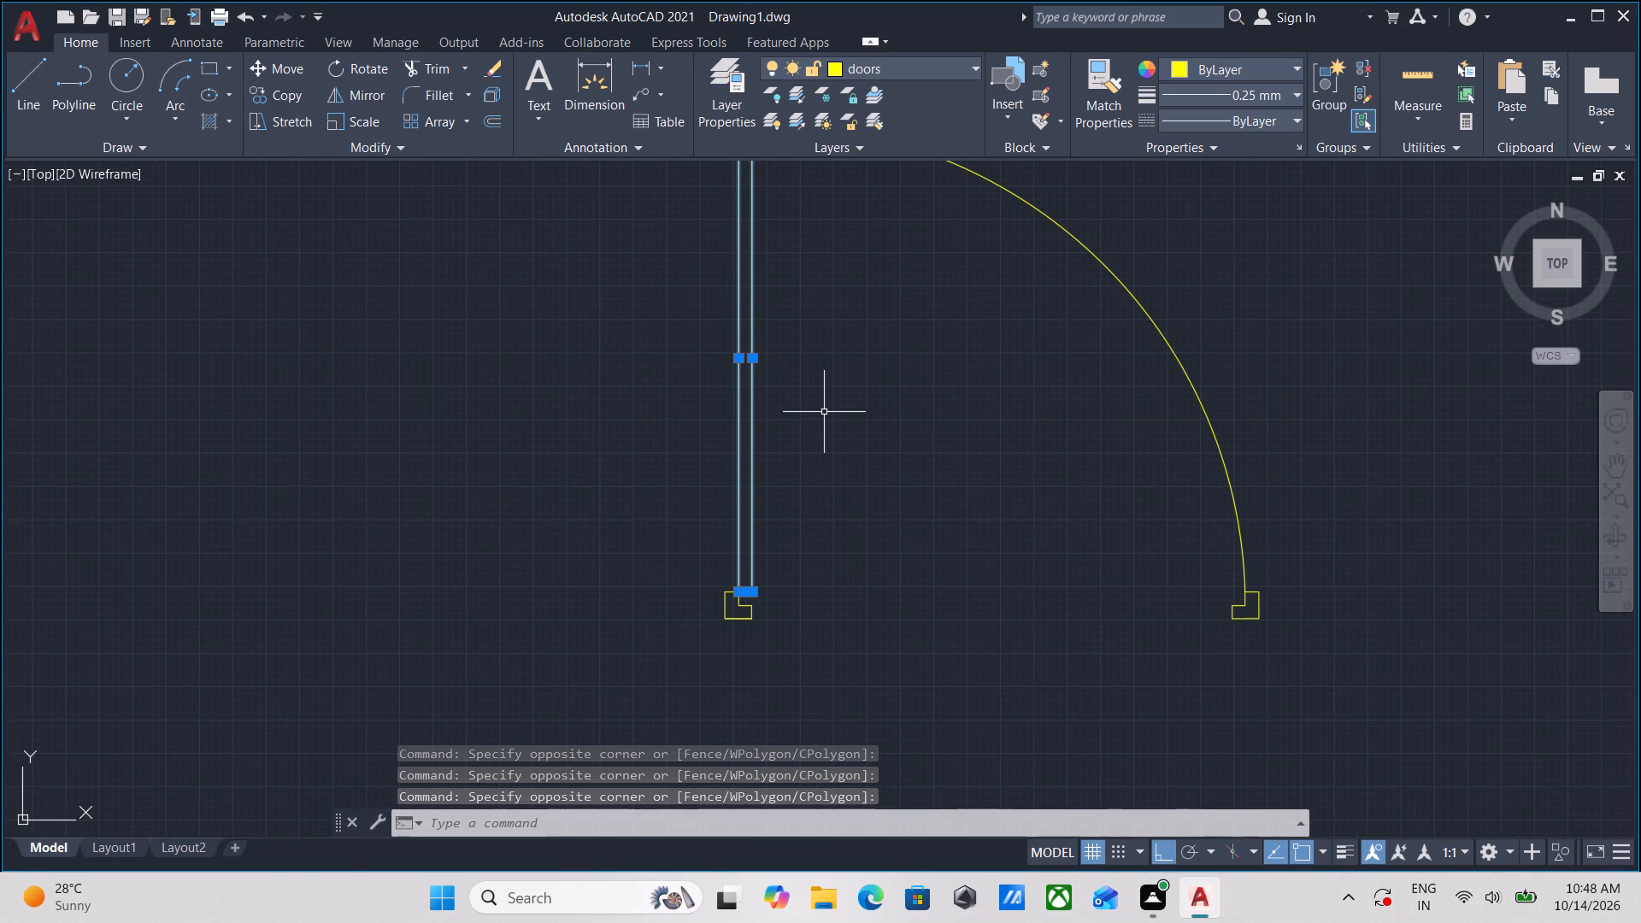
{"action": "key", "text": "g"}
{"action": "key", "text": "Return"}
Move the leaf group west so its bottom west corner meets the west frame's top outer corner.
{"action": "scroll", "coordinate": [789, 463], "scroll_direction": "up", "scroll_amount": 1}
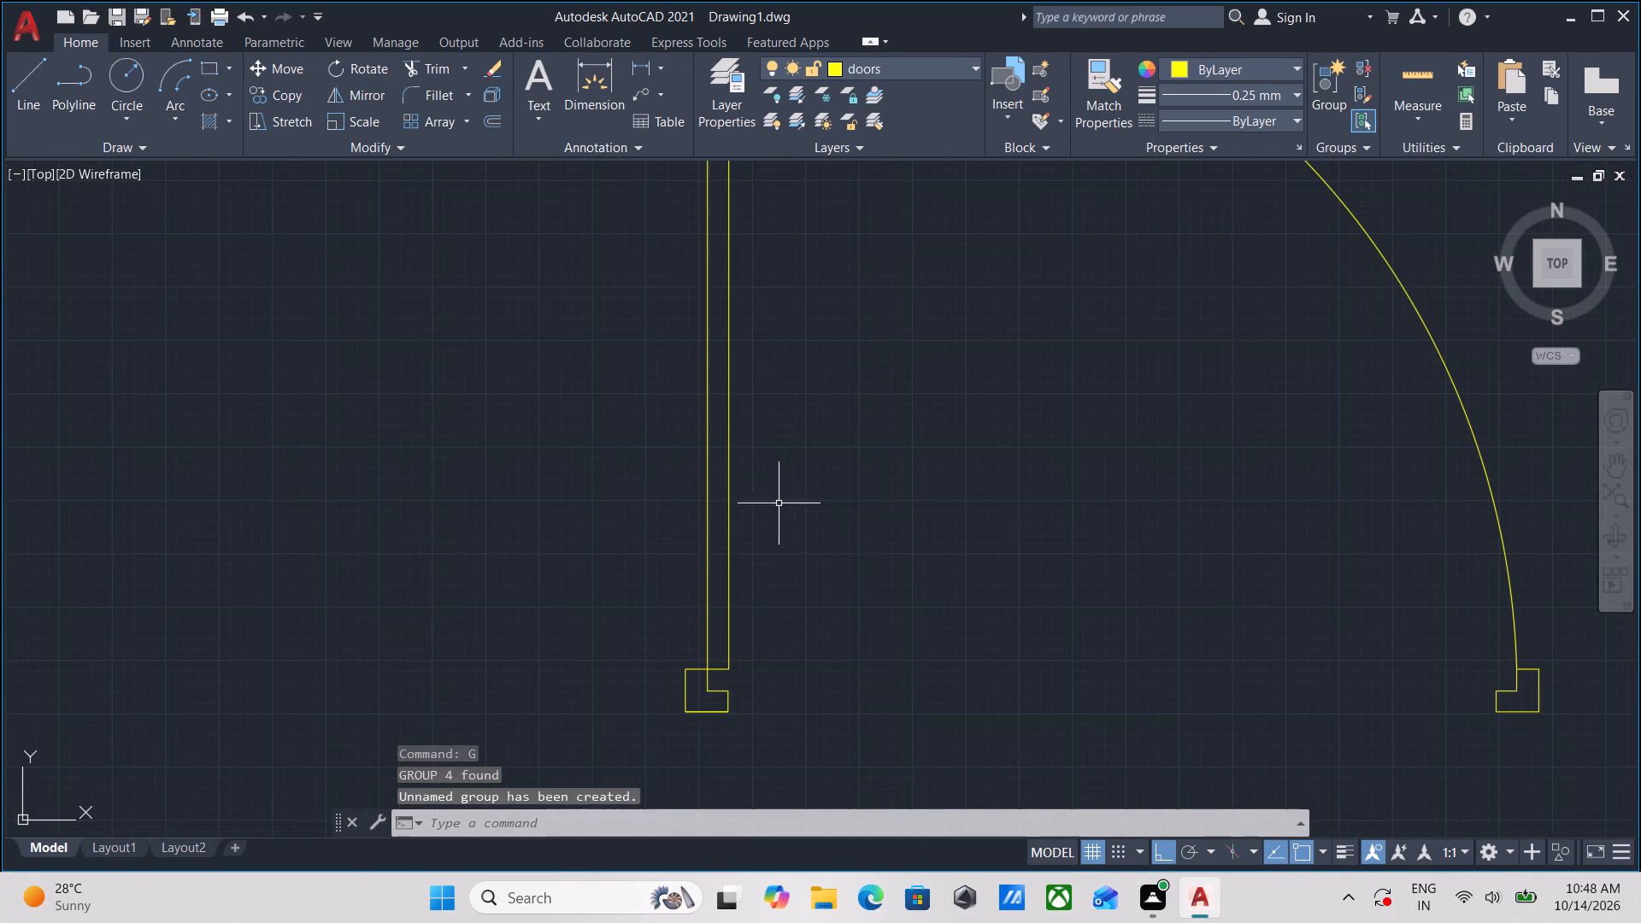
{"action": "left_click", "coordinate": [766, 526]}
{"action": "left_click", "coordinate": [679, 469]}
{"action": "scroll", "coordinate": [864, 544], "scroll_direction": "up", "scroll_amount": 1}
{"action": "middle_click_drag", "start_coordinate": [864, 544], "coordinate": [862, 408]}
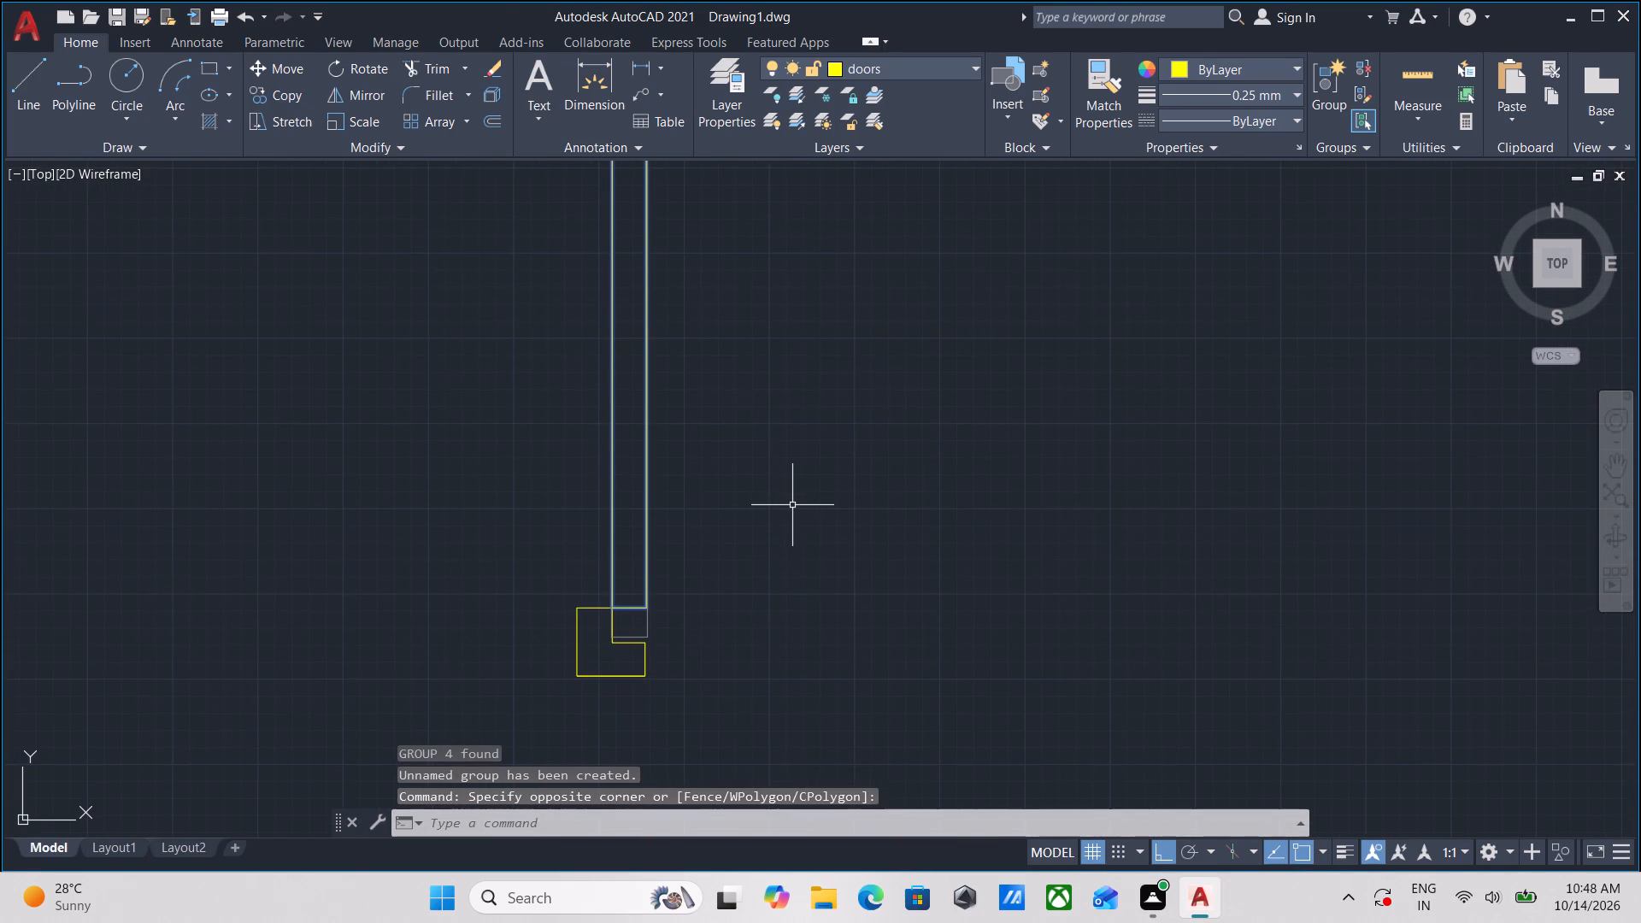
{"action": "key", "text": "m"}
{"action": "key", "text": "Return"}
{"action": "scroll", "coordinate": [659, 637], "scroll_direction": "up", "scroll_amount": 2}
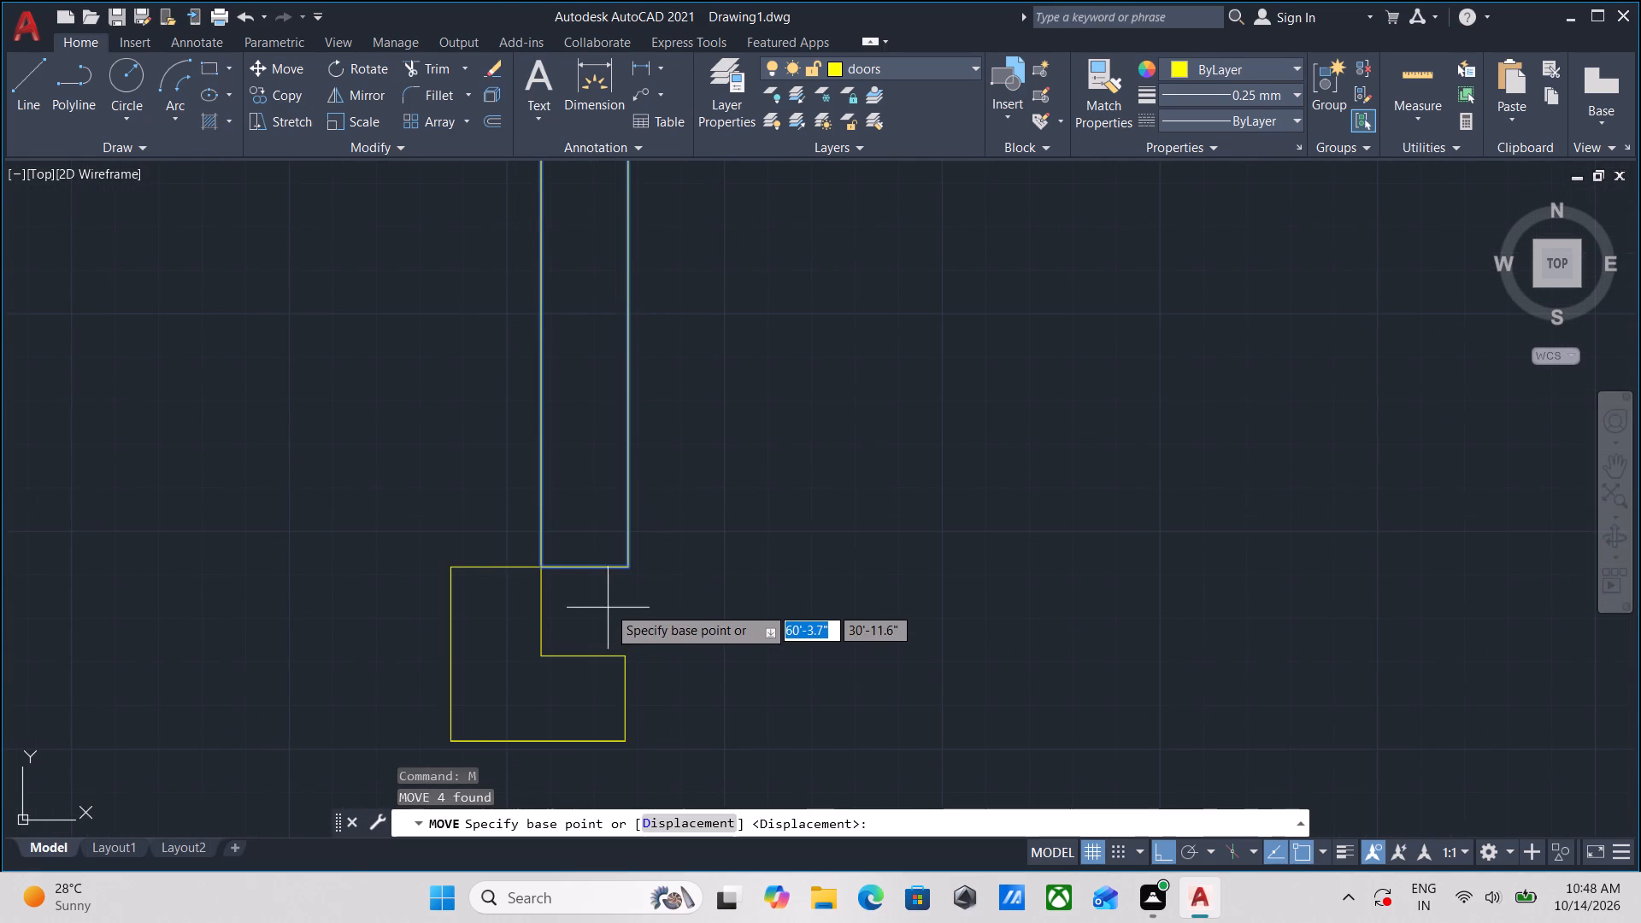
{"action": "left_click", "coordinate": [538, 565]}
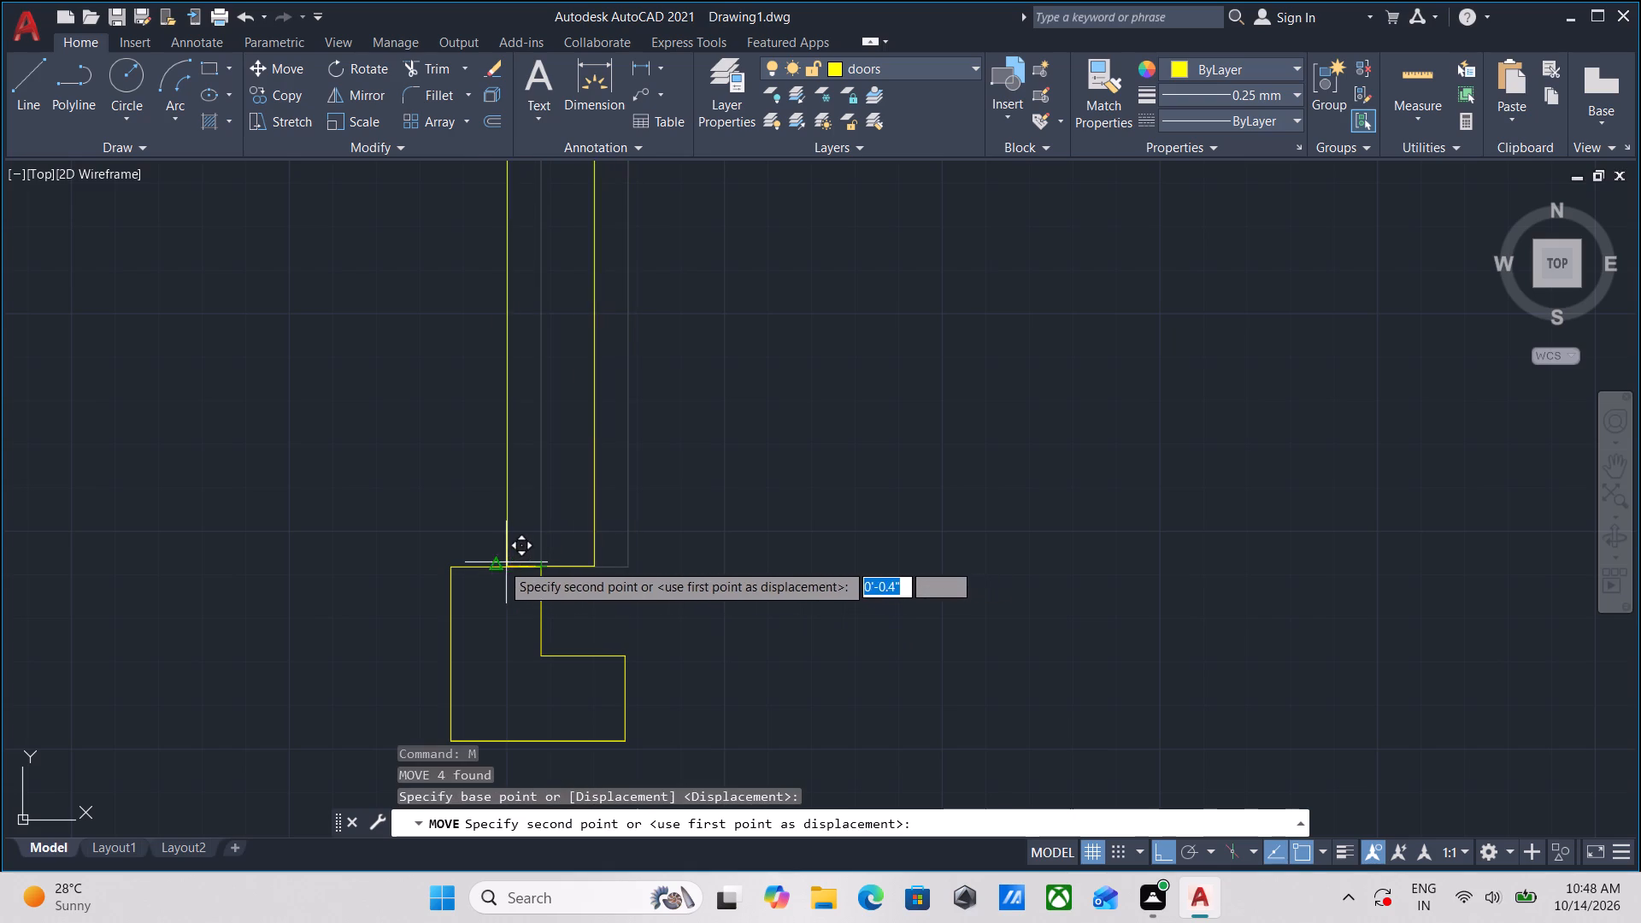
{"action": "left_click", "coordinate": [453, 561]}
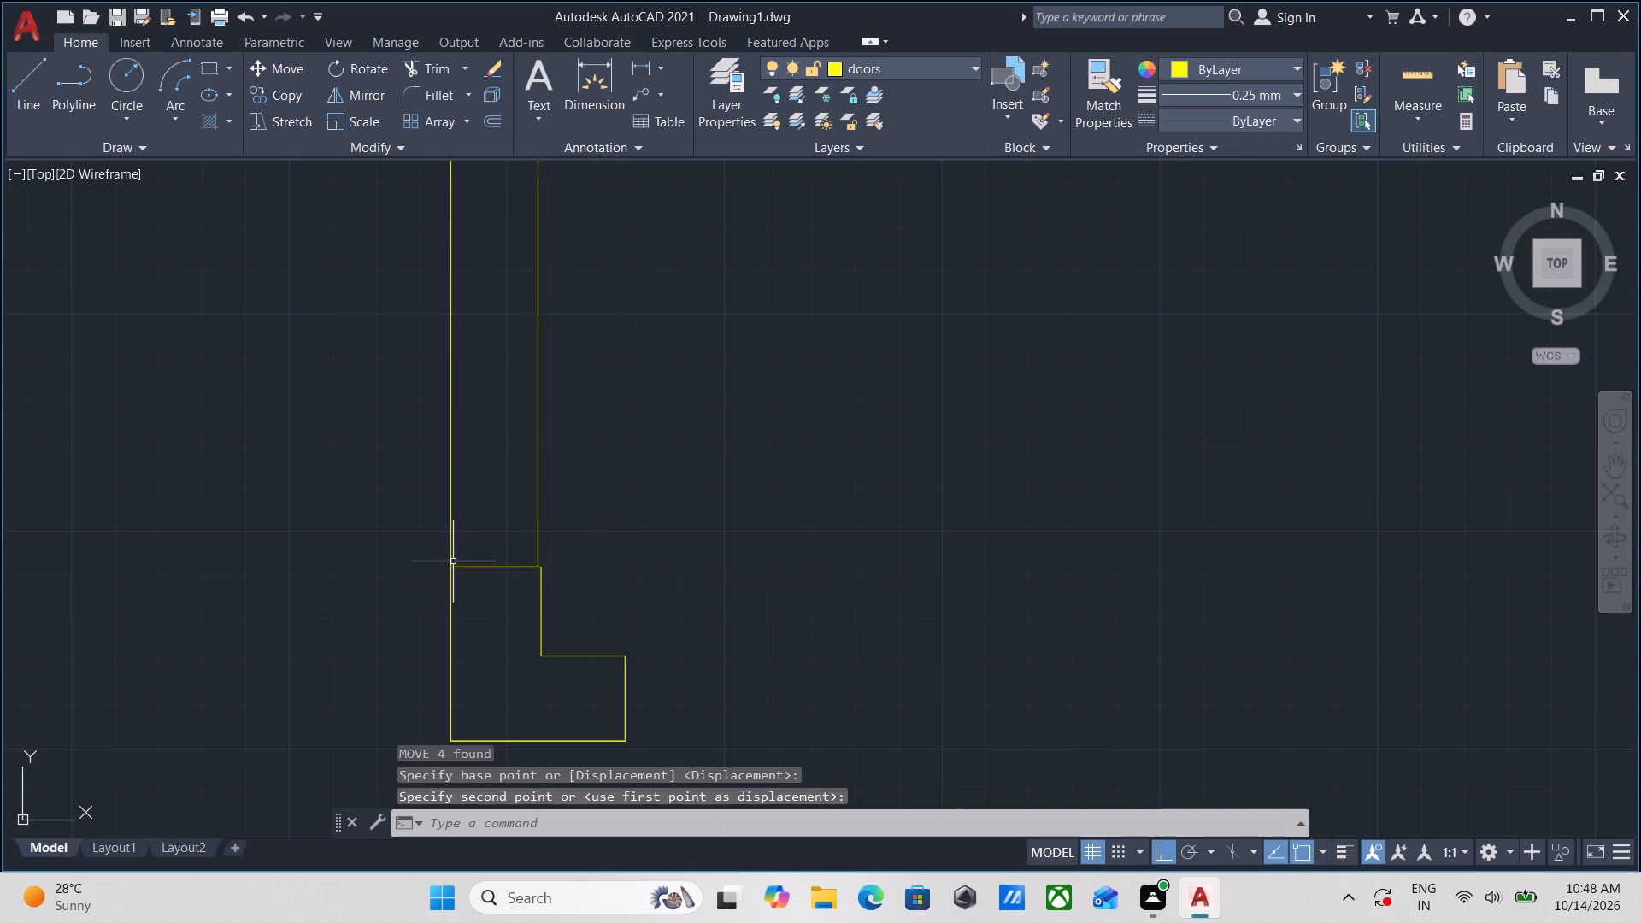
{"action": "scroll", "coordinate": [664, 477], "scroll_direction": "down", "scroll_amount": 2}
{"action": "scroll", "coordinate": [776, 438], "scroll_direction": "down", "scroll_amount": 2}
{"action": "middle_click_drag", "start_coordinate": [780, 444], "coordinate": [720, 768]}
{"action": "scroll", "coordinate": [818, 552], "scroll_direction": "down", "scroll_amount": 1}
{"action": "middle_click_drag", "start_coordinate": [818, 552], "coordinate": [816, 491]}
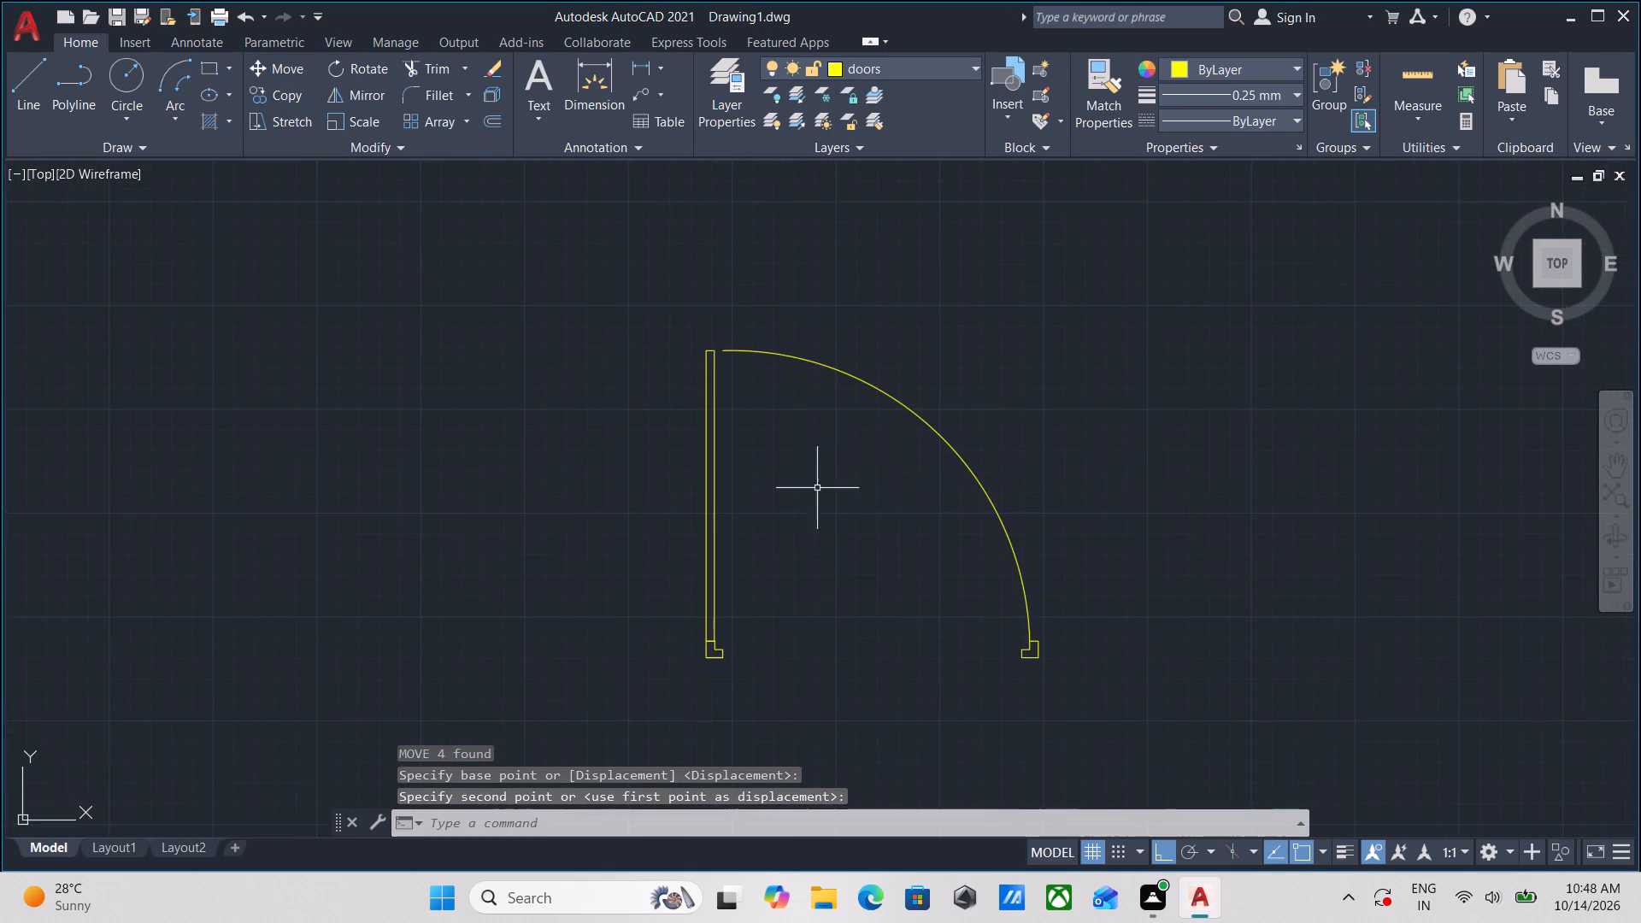
Stretch the swing arc's upper end west to the leaf's top east corner.
{"action": "scroll", "coordinate": [768, 350], "scroll_direction": "up", "scroll_amount": 2}
{"action": "left_click_drag", "start_coordinate": [772, 422], "coordinate": [761, 388]}
{"action": "left_click", "coordinate": [721, 338]}
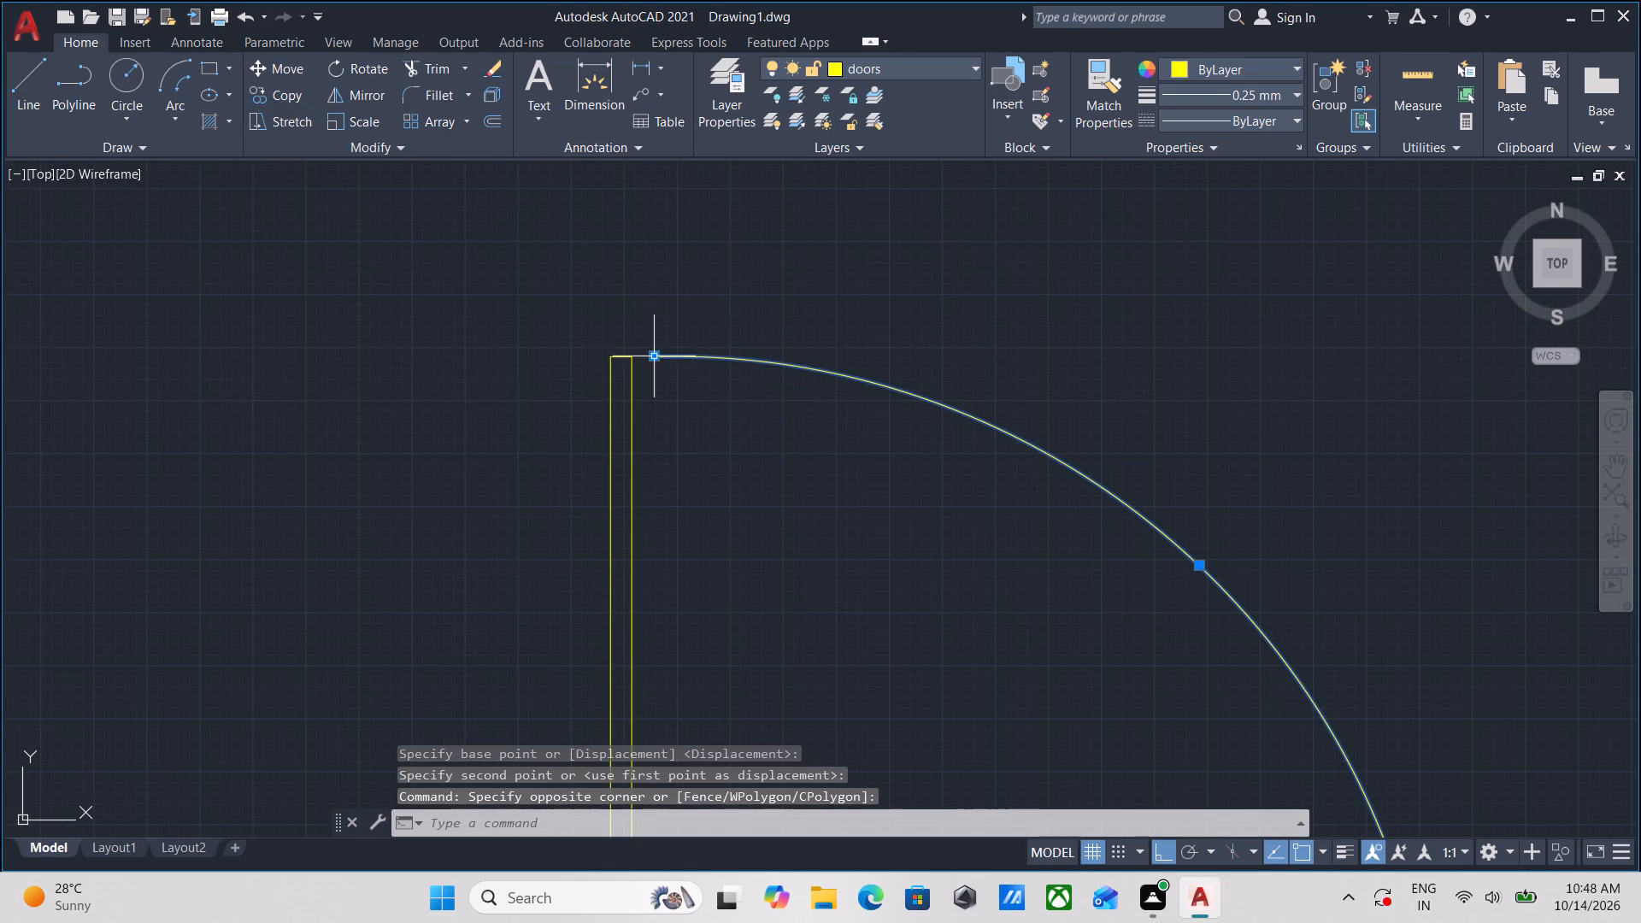
{"action": "left_click", "coordinate": [650, 354]}
{"action": "left_click", "coordinate": [629, 352]}
{"action": "scroll", "coordinate": [871, 399], "scroll_direction": "down", "scroll_amount": 2}
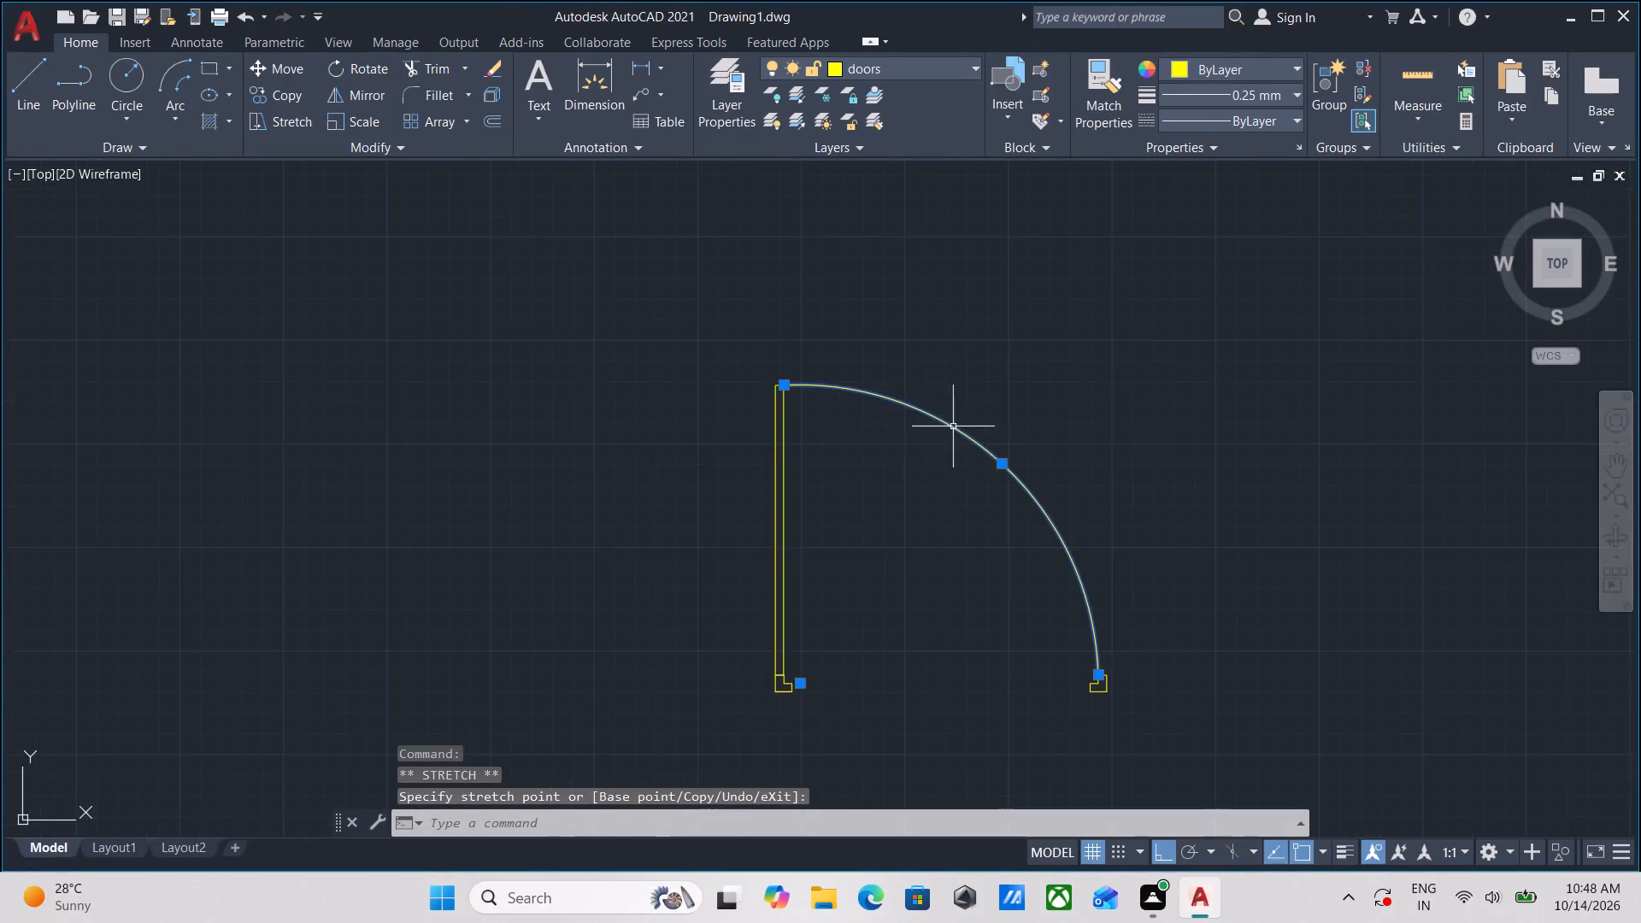
{"action": "scroll", "coordinate": [960, 427], "scroll_direction": "down", "scroll_amount": 1}
{"action": "middle_click_drag", "start_coordinate": [973, 426], "coordinate": [979, 386]}
{"action": "key", "text": "Escape"}
Group the corrected door's two frames, leaf and swing arc.
{"action": "scroll", "coordinate": [991, 441], "scroll_direction": "up", "scroll_amount": 1}
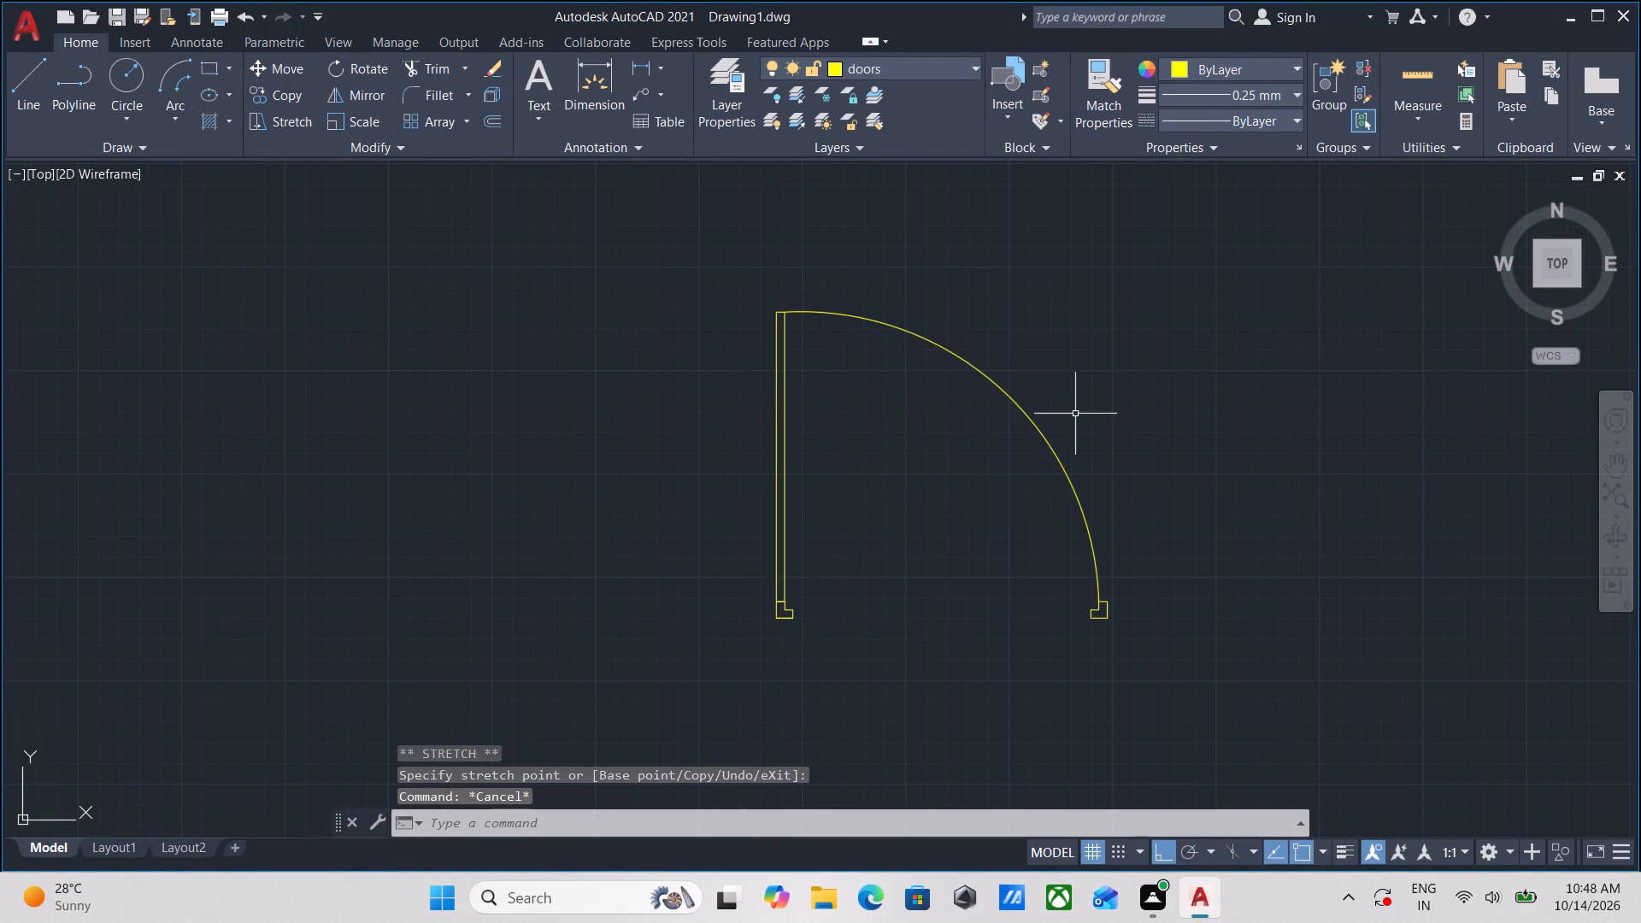
{"action": "scroll", "coordinate": [1111, 588], "scroll_direction": "up", "scroll_amount": 3}
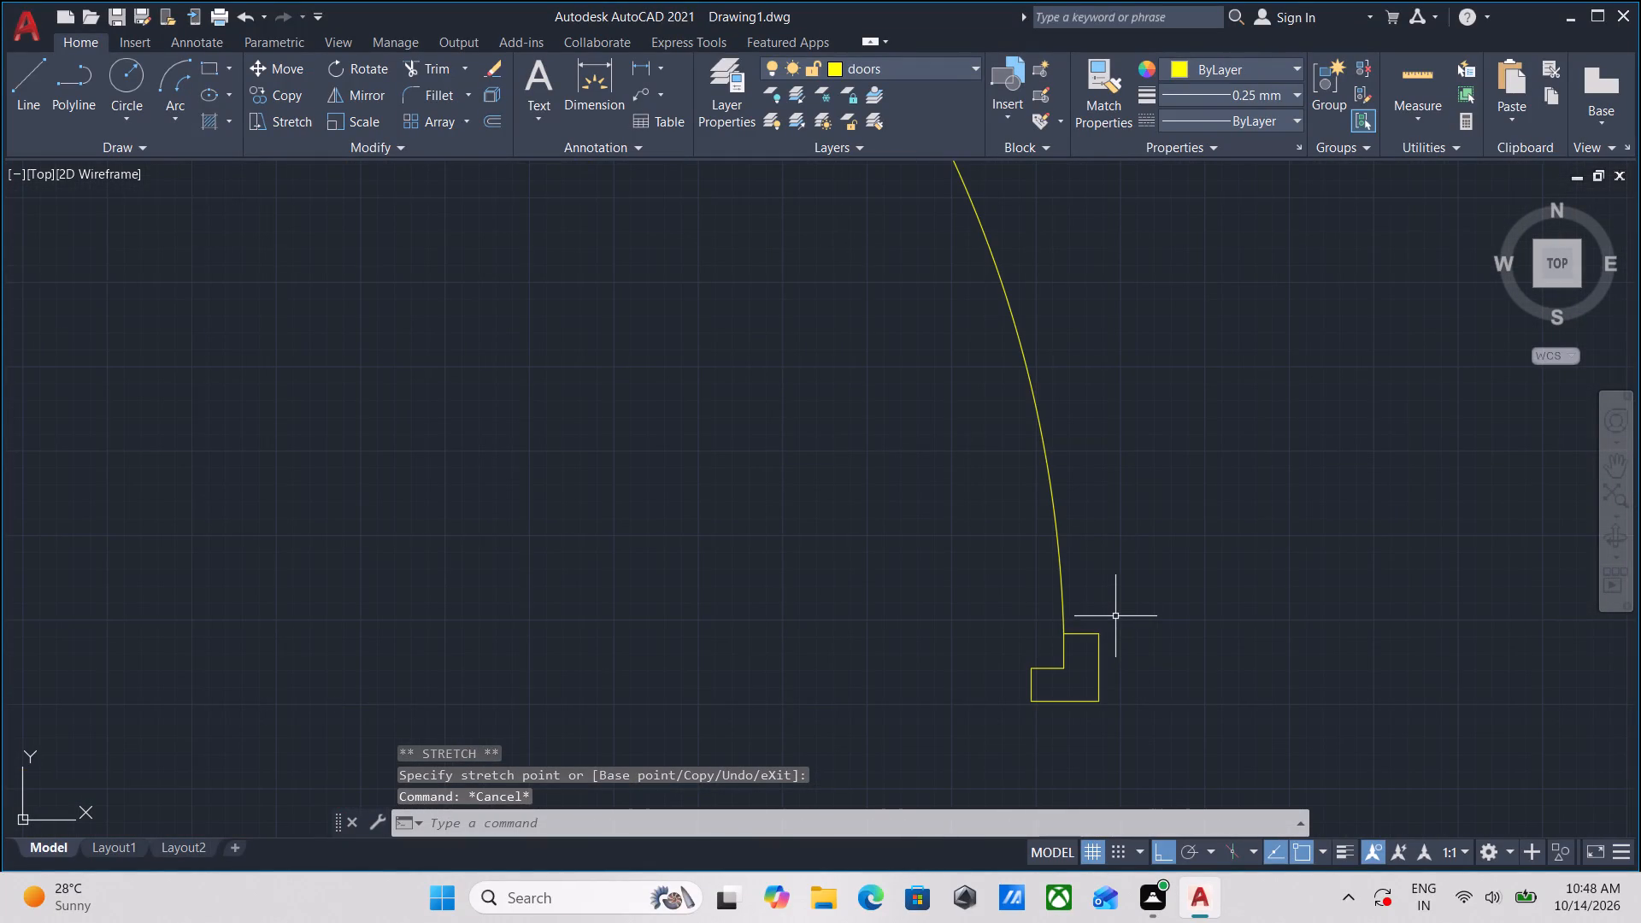
{"action": "scroll", "coordinate": [1116, 613], "scroll_direction": "down", "scroll_amount": 3}
{"action": "left_click", "coordinate": [1173, 716]}
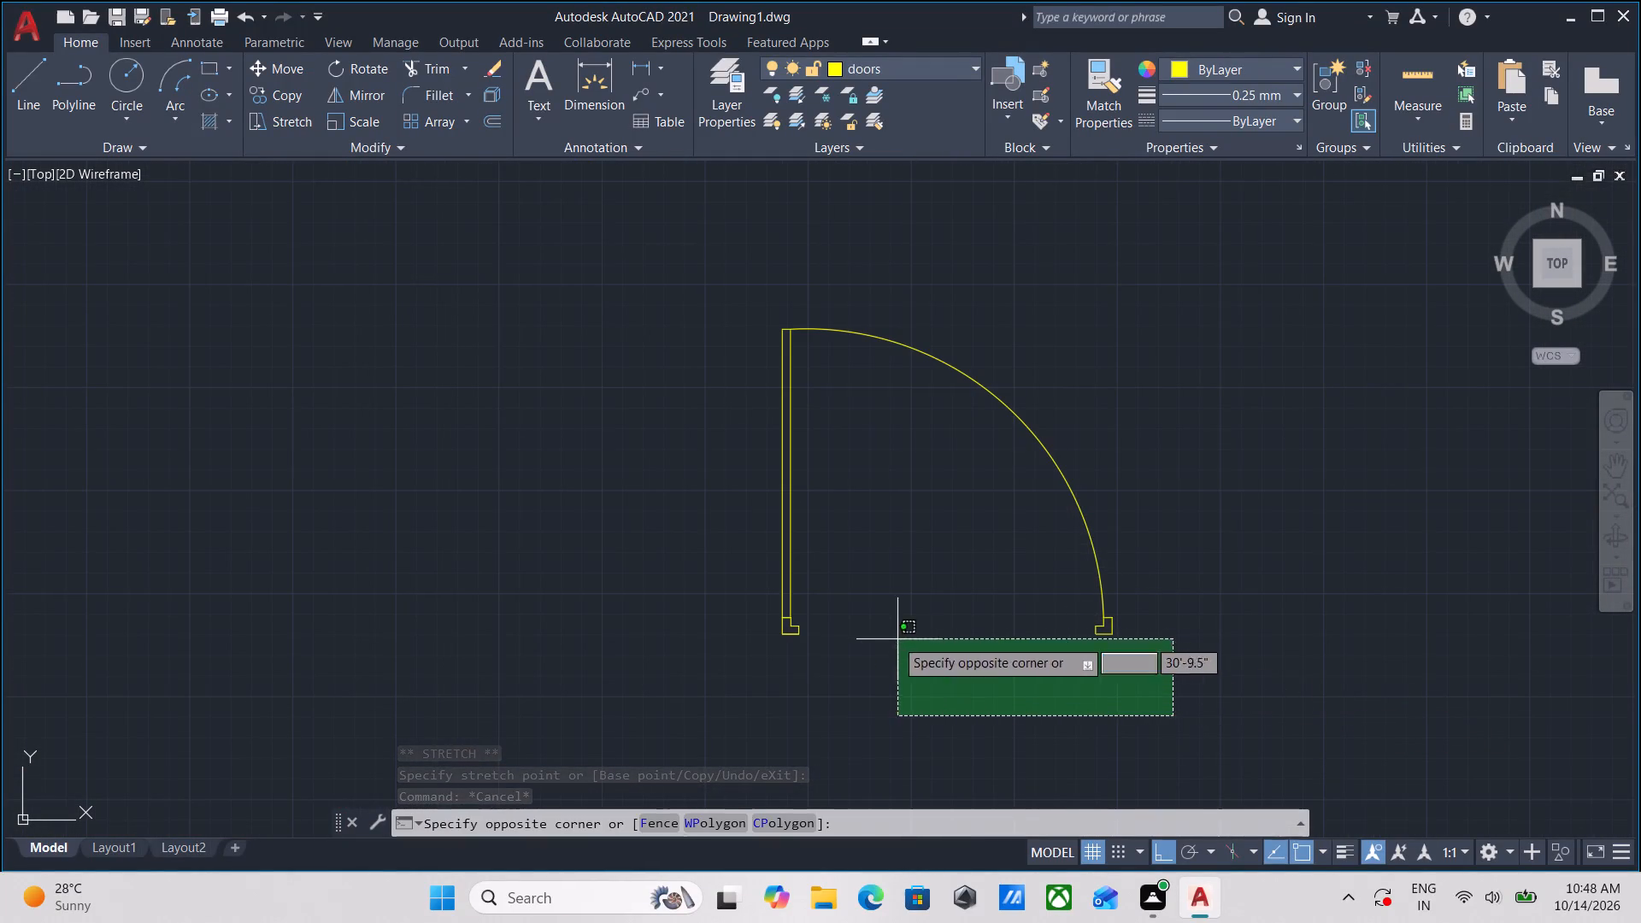
{"action": "left_click", "coordinate": [660, 272]}
{"action": "middle_click_drag", "start_coordinate": [833, 392], "coordinate": [856, 385]}
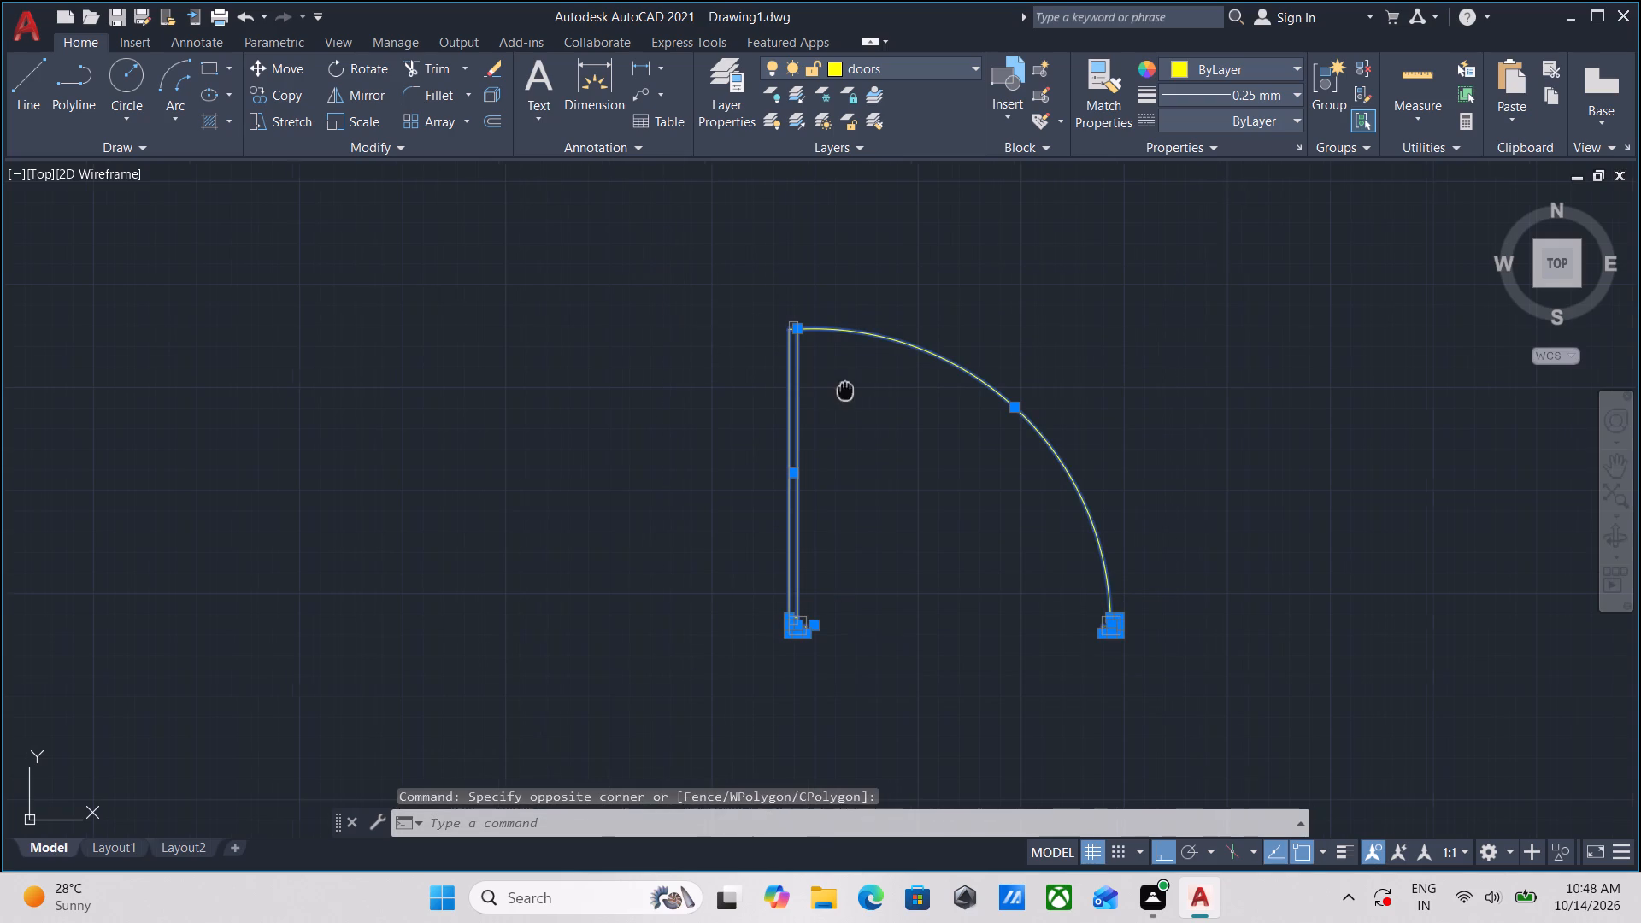
{"action": "middle_click_drag", "start_coordinate": [856, 385], "coordinate": [864, 381]}
{"action": "key", "text": "g"}
{"action": "key", "text": "Return"}
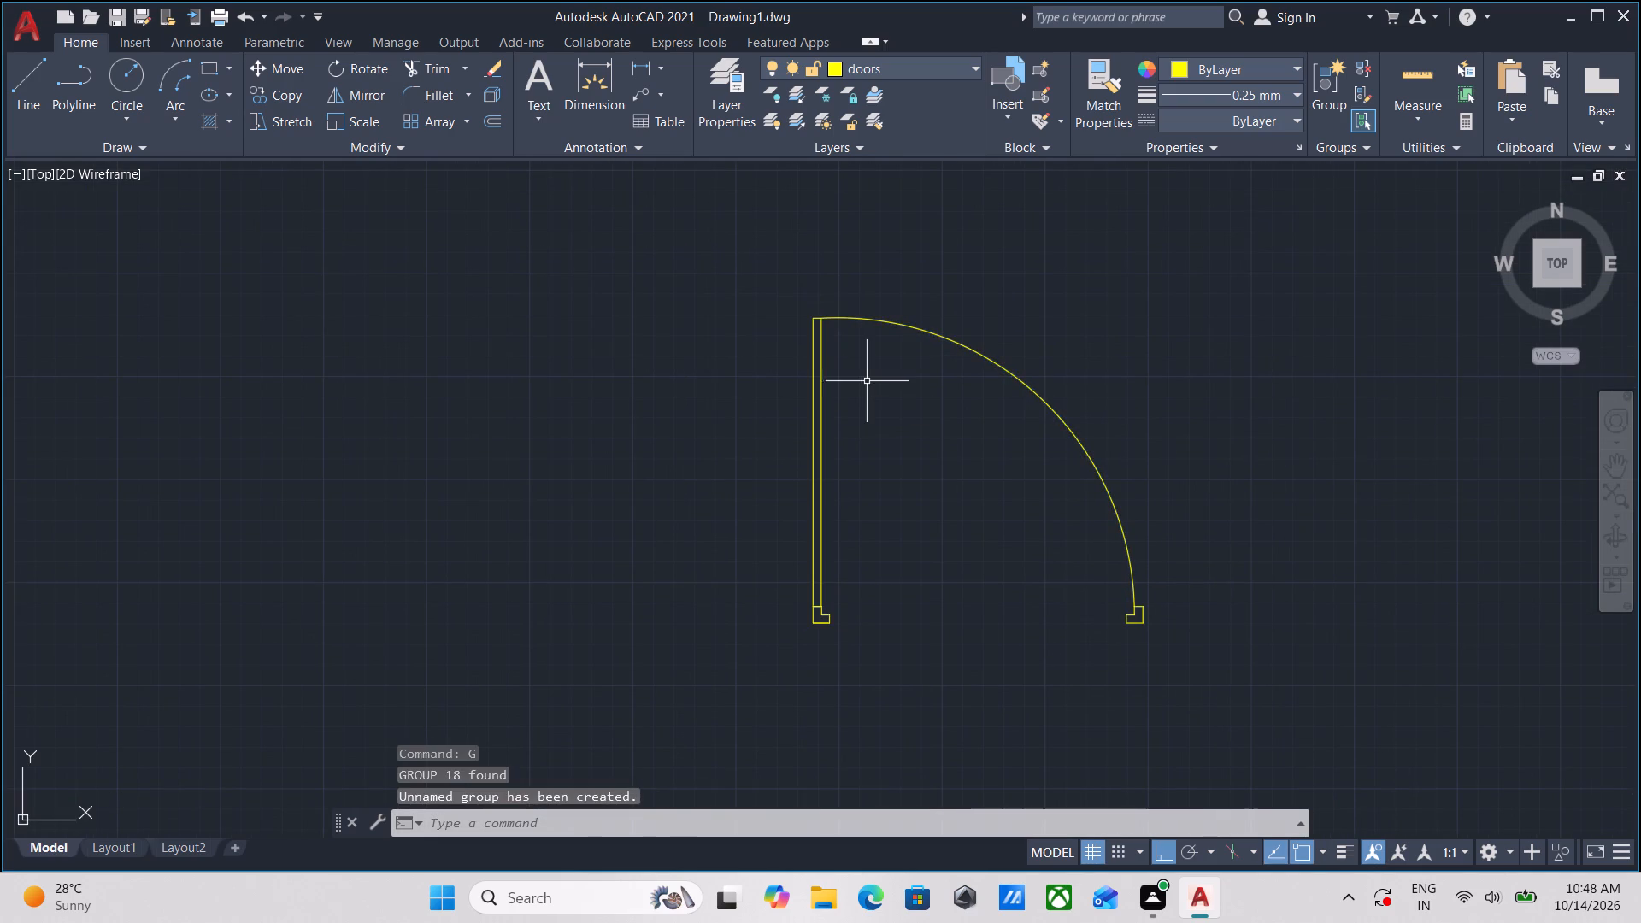
Copy the grouped door from its west frame's bottom outer corner to the wall-end corner at the opening northwest of the east toilet door.
{"action": "left_click_drag", "start_coordinate": [1042, 323], "coordinate": [985, 367]}
{"action": "left_click", "coordinate": [891, 459]}
{"action": "right_click_drag", "start_coordinate": [903, 457], "coordinate": [973, 418]}
{"action": "key", "text": "Escape"}
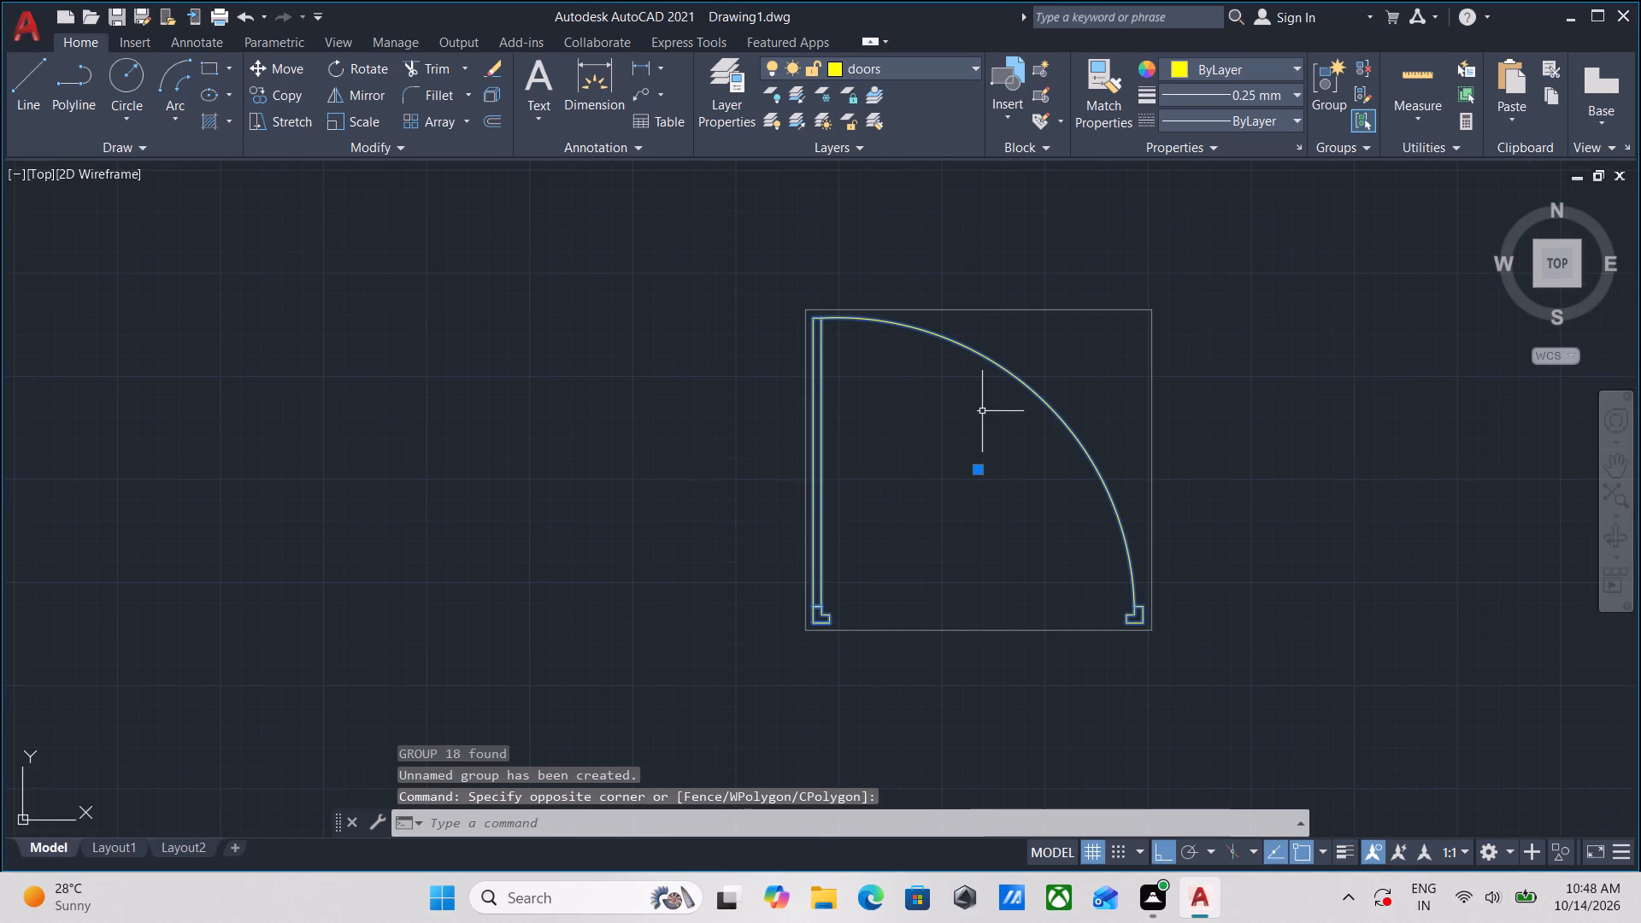
{"action": "type", "text": "co"}
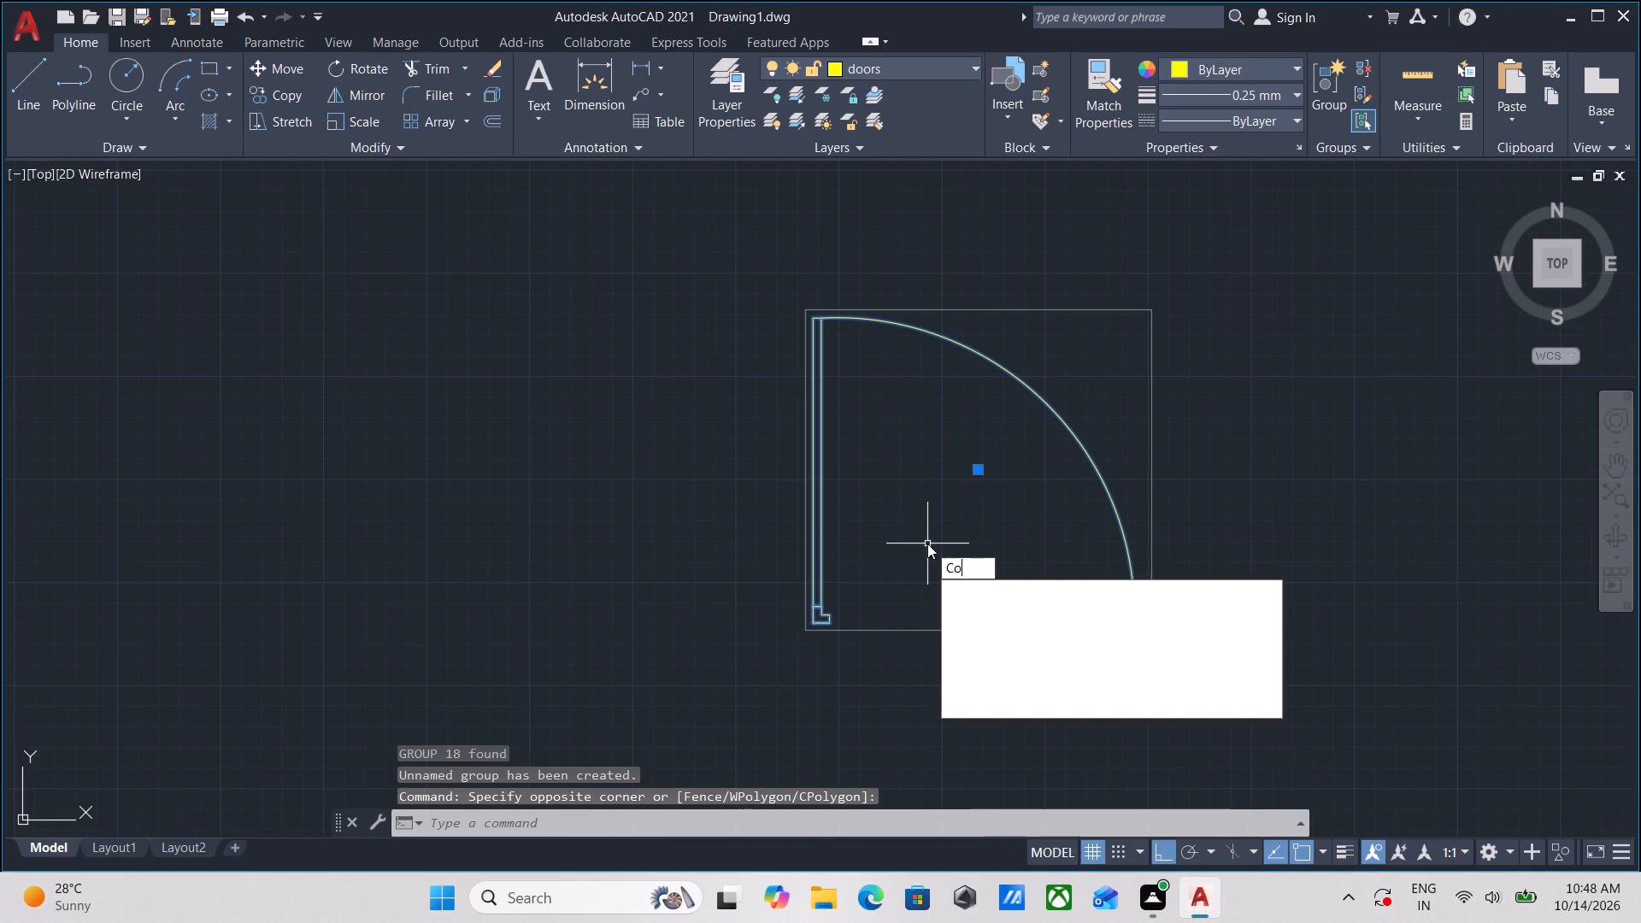
{"action": "key", "text": "Return"}
{"action": "scroll", "coordinate": [805, 630], "scroll_direction": "up", "scroll_amount": 2}
{"action": "left_click", "coordinate": [824, 608]}
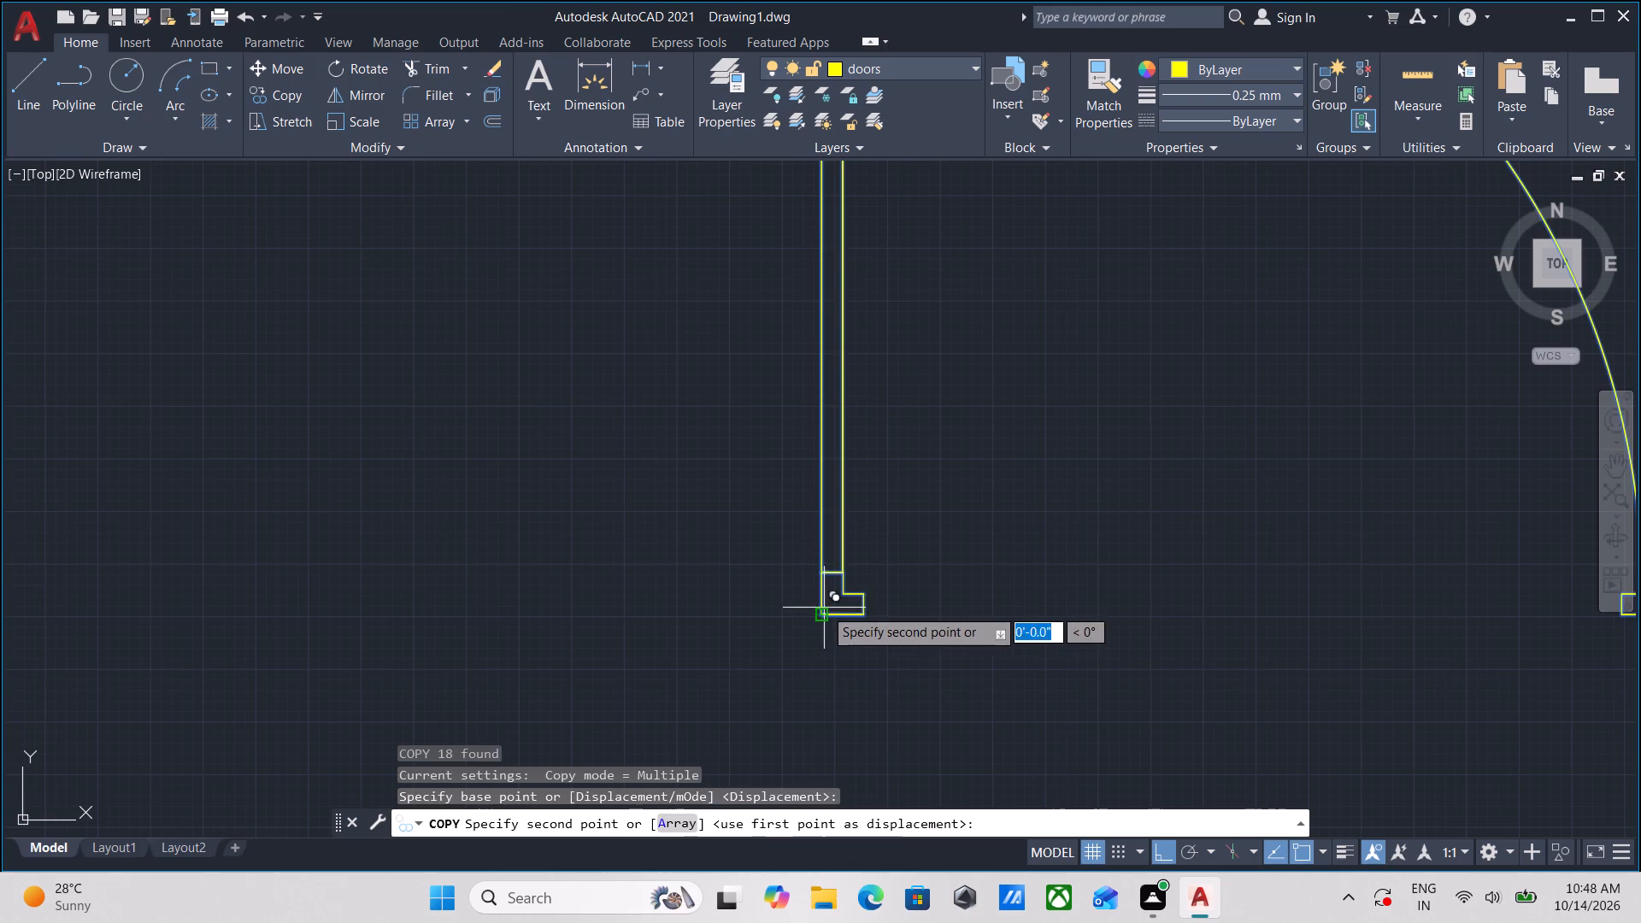
{"action": "key", "text": "F8"}
{"action": "scroll", "coordinate": [649, 500], "scroll_direction": "down", "scroll_amount": 4}
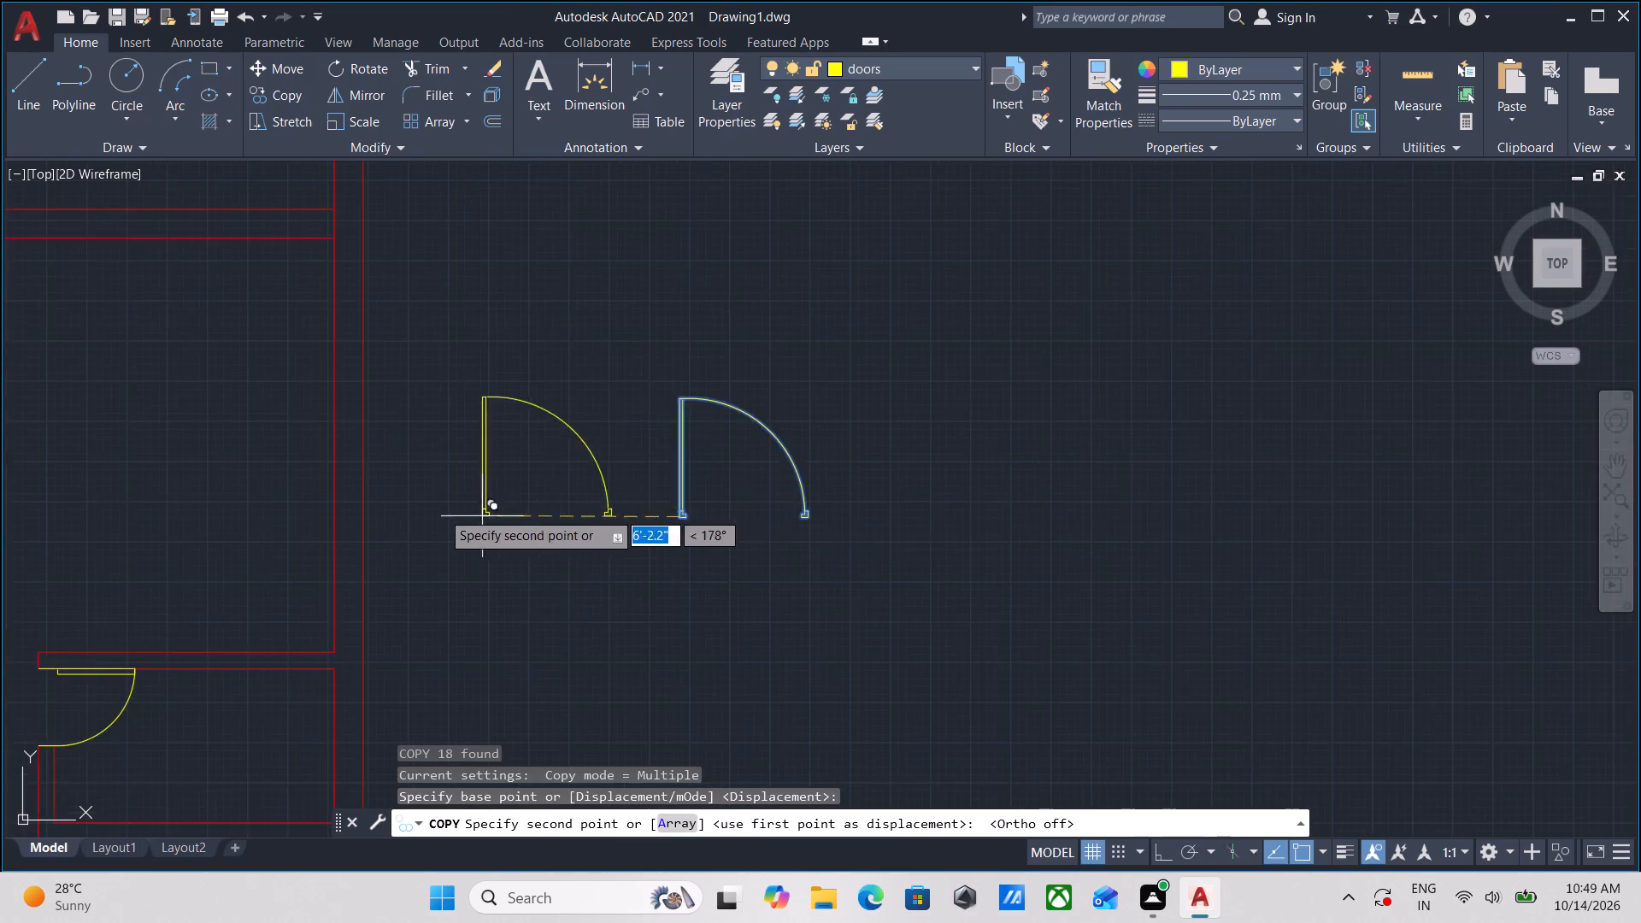
{"action": "scroll", "coordinate": [438, 511], "scroll_direction": "down", "scroll_amount": 2}
{"action": "middle_click_drag", "start_coordinate": [434, 511], "coordinate": [1016, 412]}
{"action": "scroll", "coordinate": [831, 353], "scroll_direction": "up", "scroll_amount": 1}
{"action": "scroll", "coordinate": [905, 469], "scroll_direction": "down", "scroll_amount": 1}
{"action": "middle_click", "coordinate": [905, 469]}
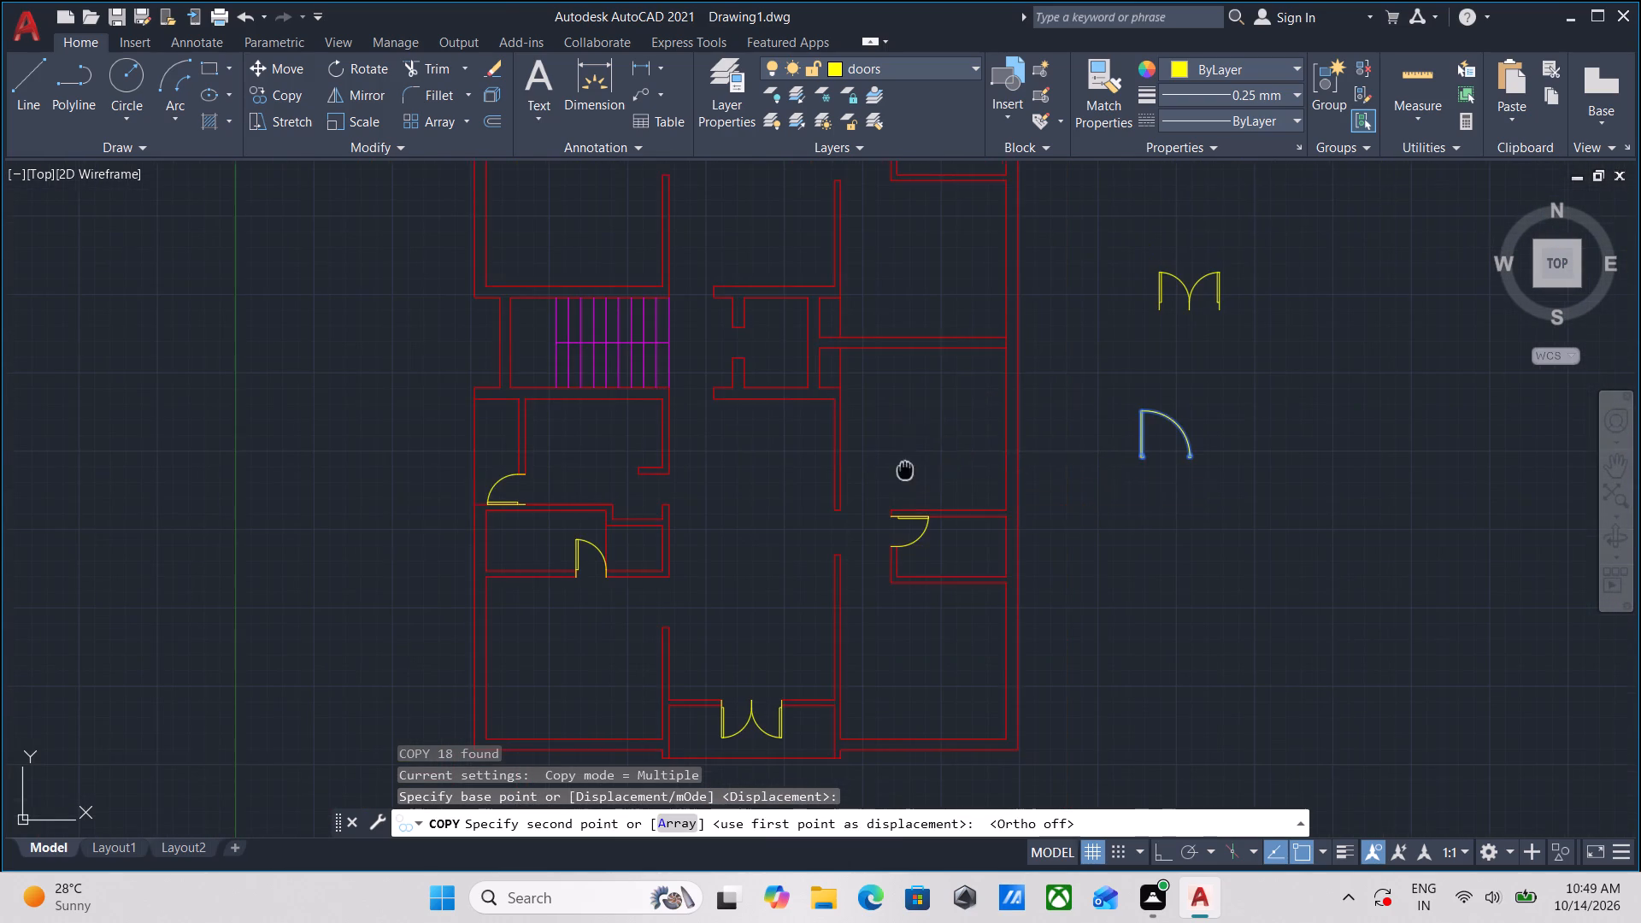
{"action": "scroll", "coordinate": [856, 540], "scroll_direction": "up", "scroll_amount": 3}
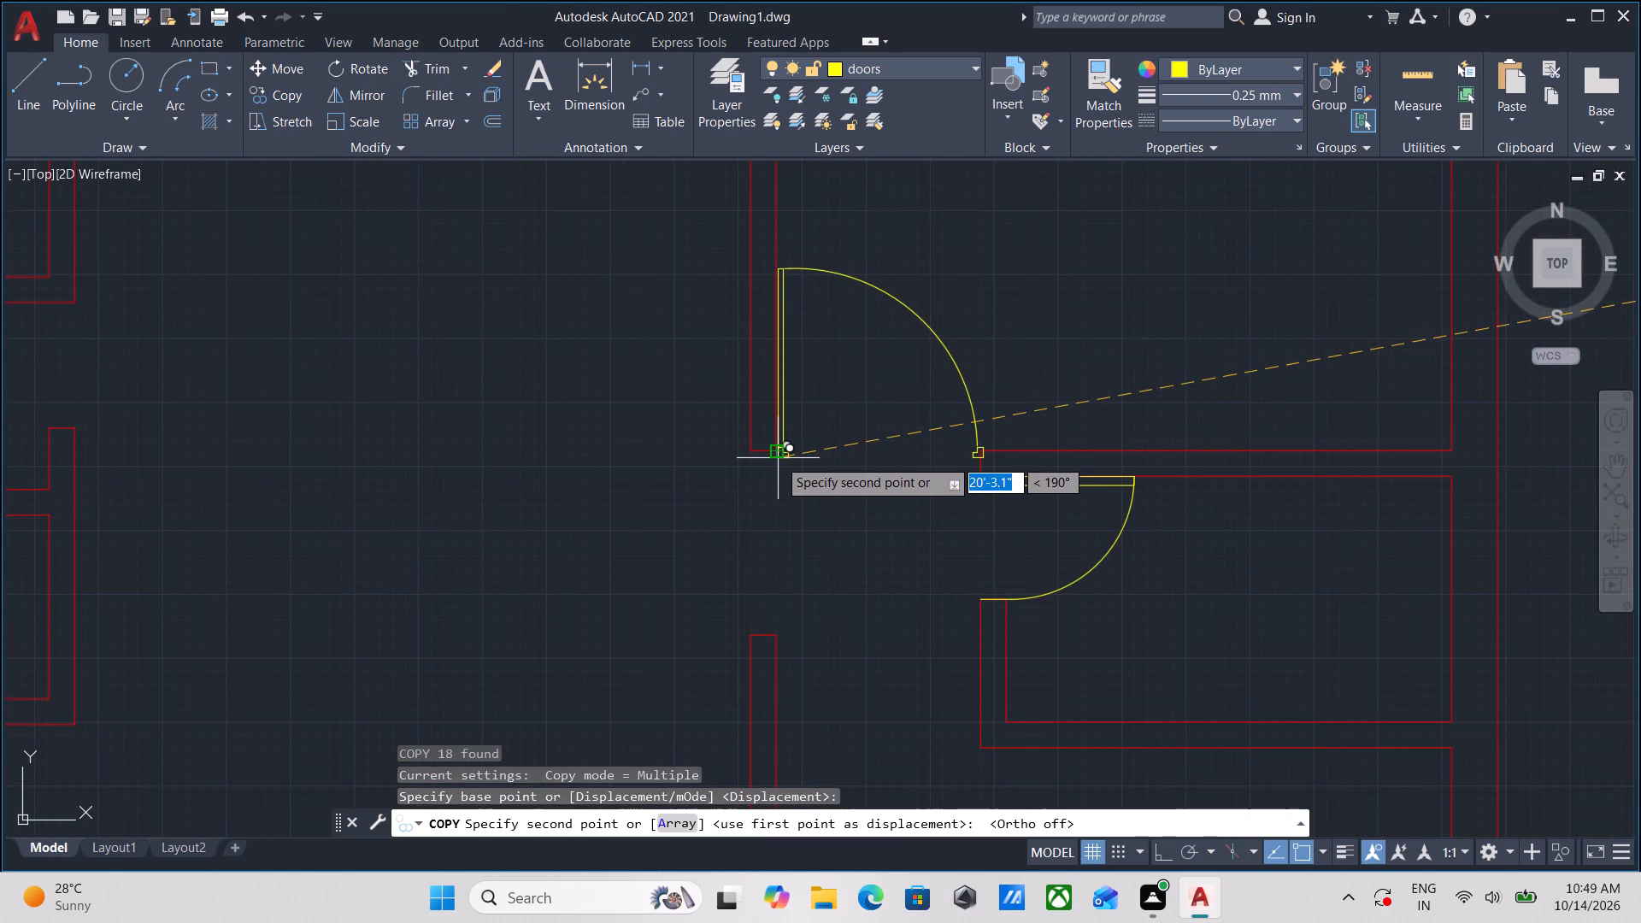
{"action": "scroll", "coordinate": [781, 467], "scroll_direction": "up", "scroll_amount": 2}
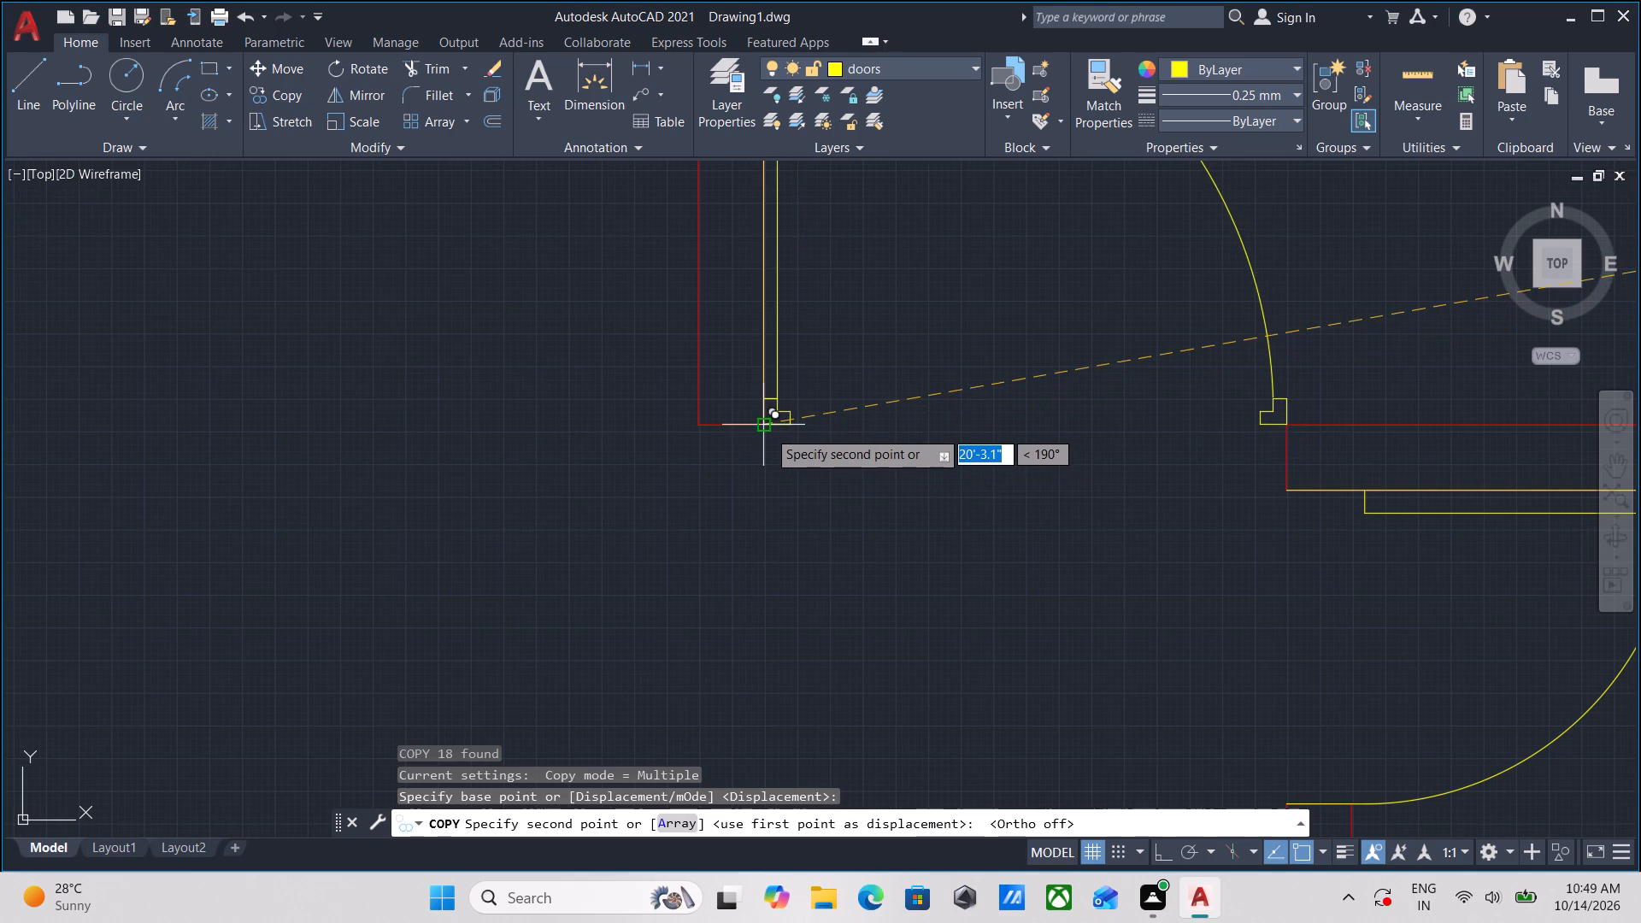
{"action": "left_click", "coordinate": [767, 430]}
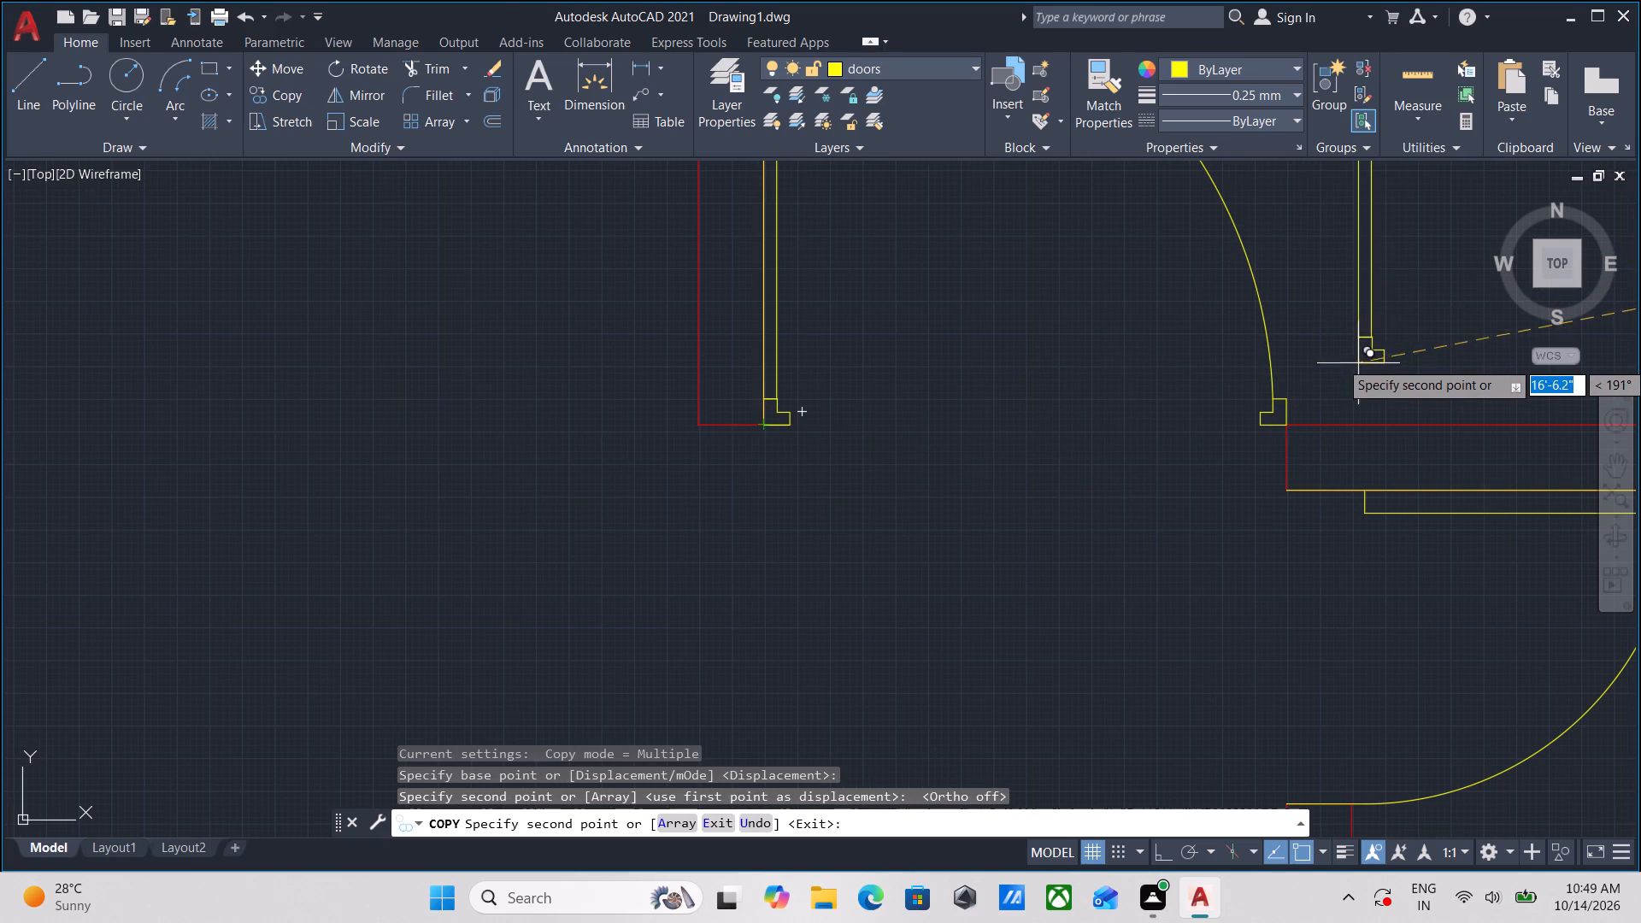
{"action": "scroll", "coordinate": [1348, 361], "scroll_direction": "down", "scroll_amount": 1}
{"action": "middle_click_drag", "start_coordinate": [1348, 361], "coordinate": [1206, 417]}
{"action": "middle_click_drag", "start_coordinate": [1218, 375], "coordinate": [1207, 462]}
{"action": "scroll", "coordinate": [1218, 375], "scroll_direction": "down", "scroll_amount": 1}
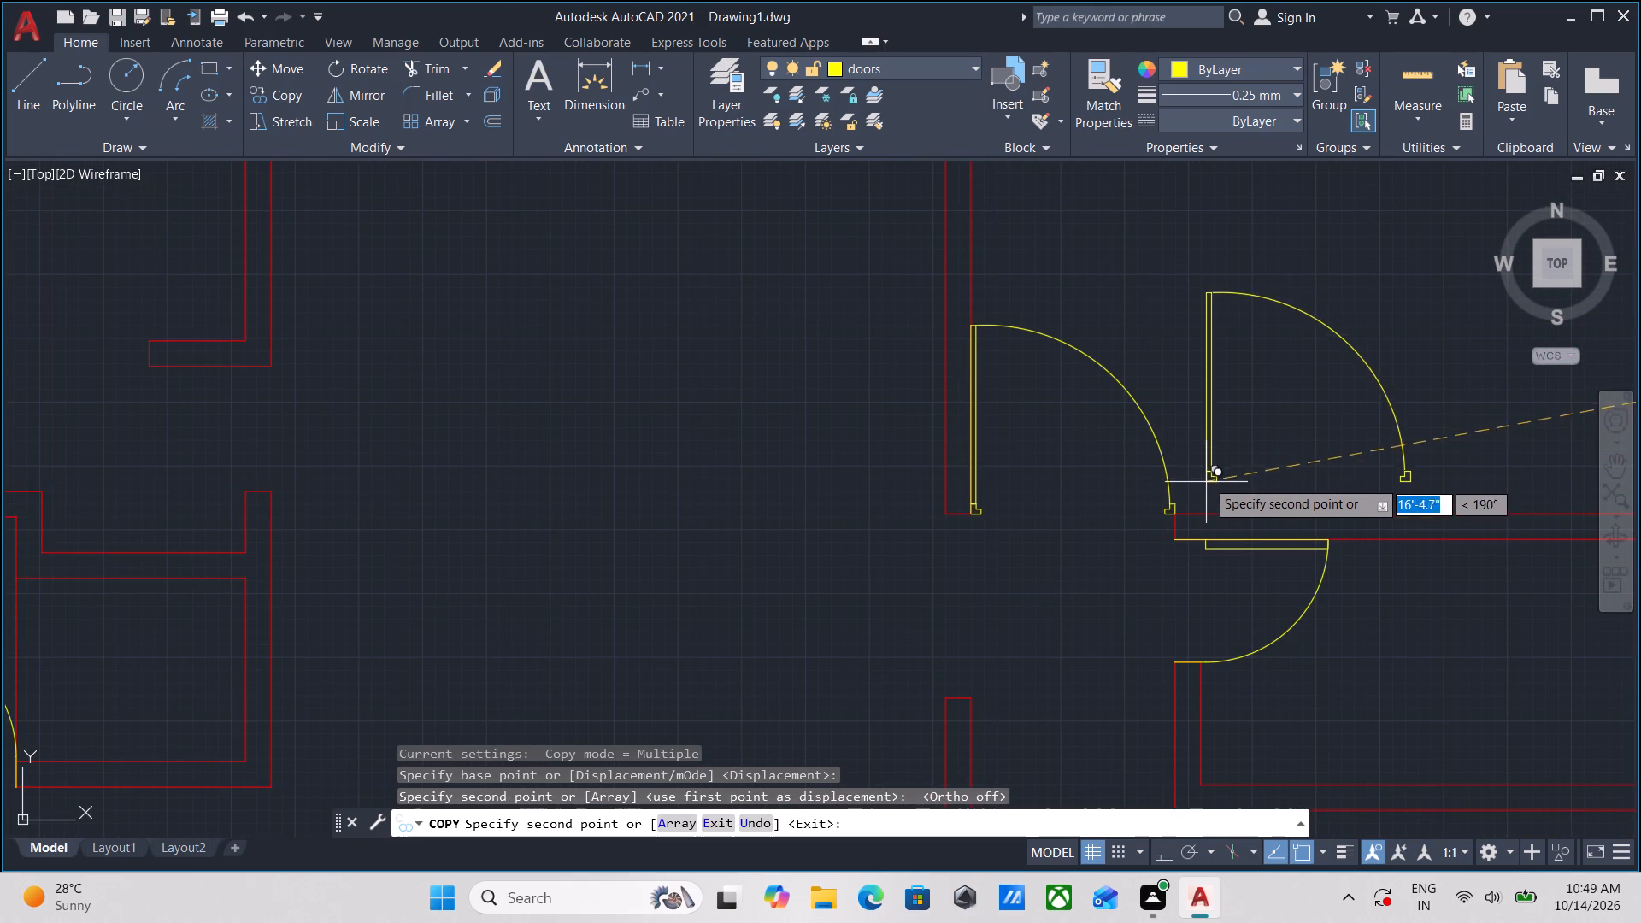
{"action": "scroll", "coordinate": [1211, 403], "scroll_direction": "up", "scroll_amount": 1}
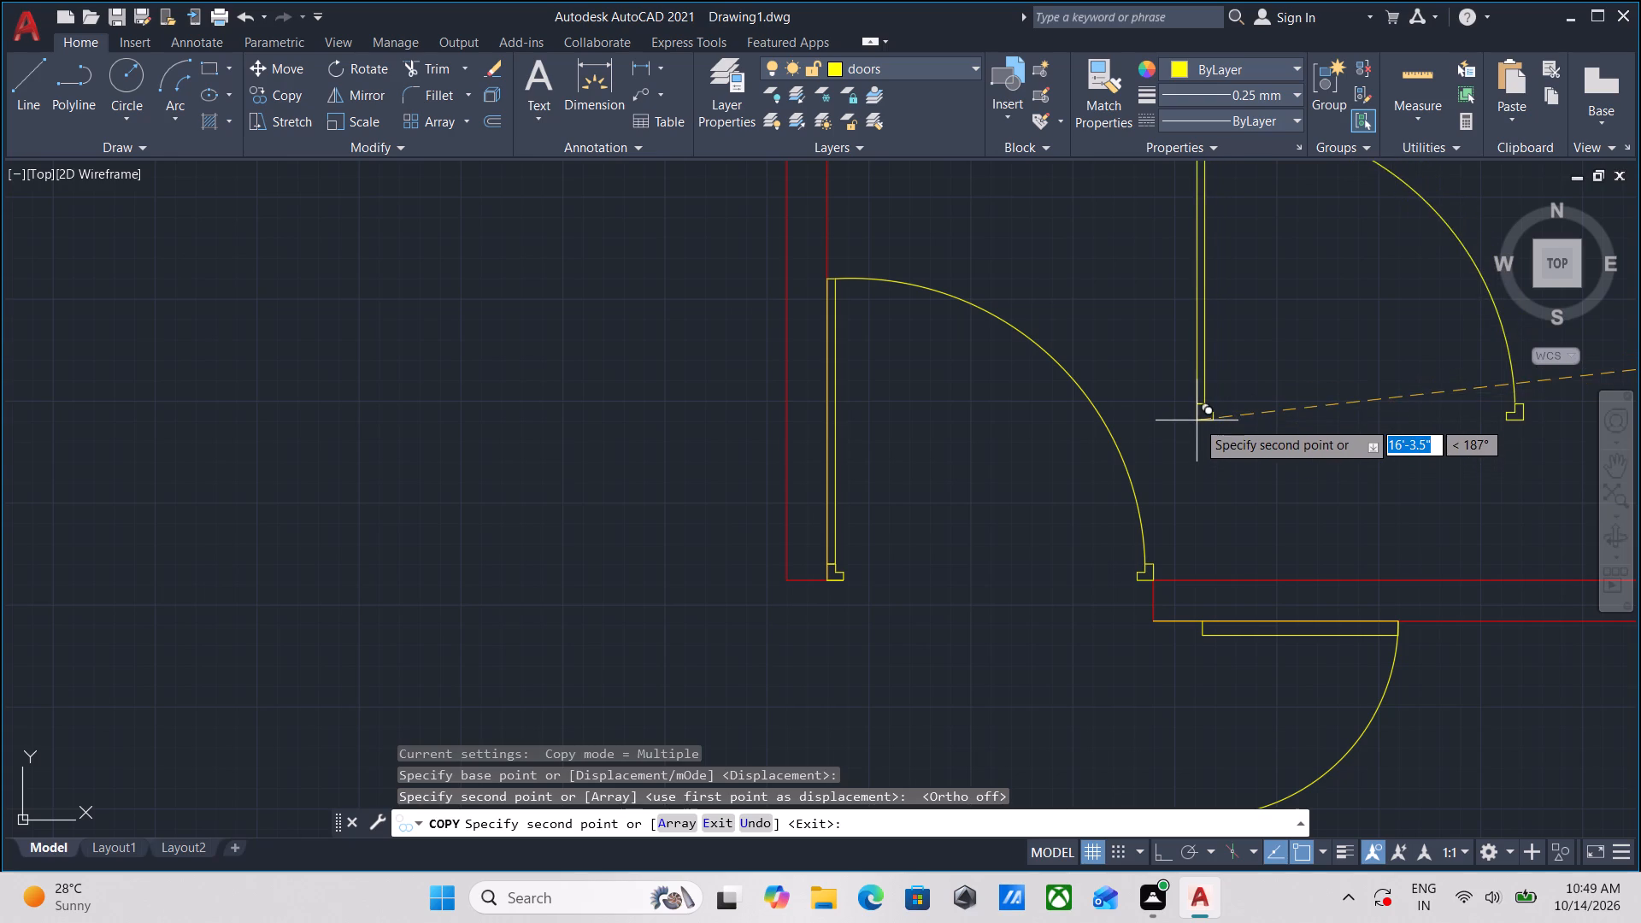
{"action": "key", "text": "Escape"}
Trim away the short wall-end line just west of the copied door's west frame.
{"action": "scroll", "coordinate": [863, 609], "scroll_direction": "up", "scroll_amount": 3}
{"action": "middle_click_drag", "start_coordinate": [770, 596], "coordinate": [844, 540]}
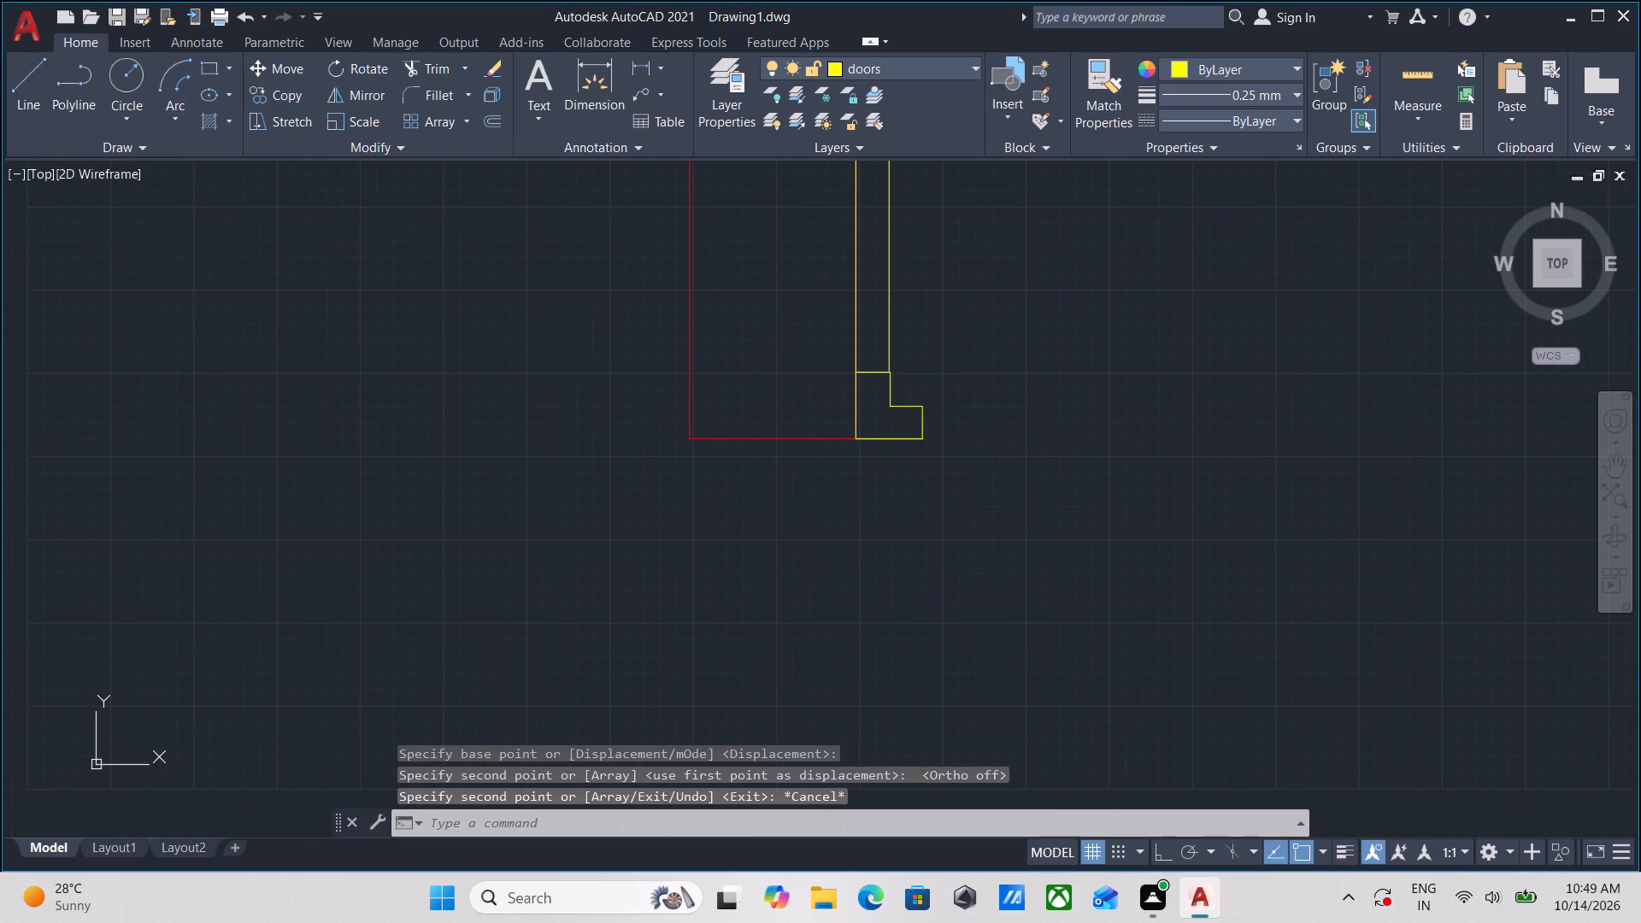
{"action": "type", "text": "tr"}
{"action": "key", "text": "Return"}
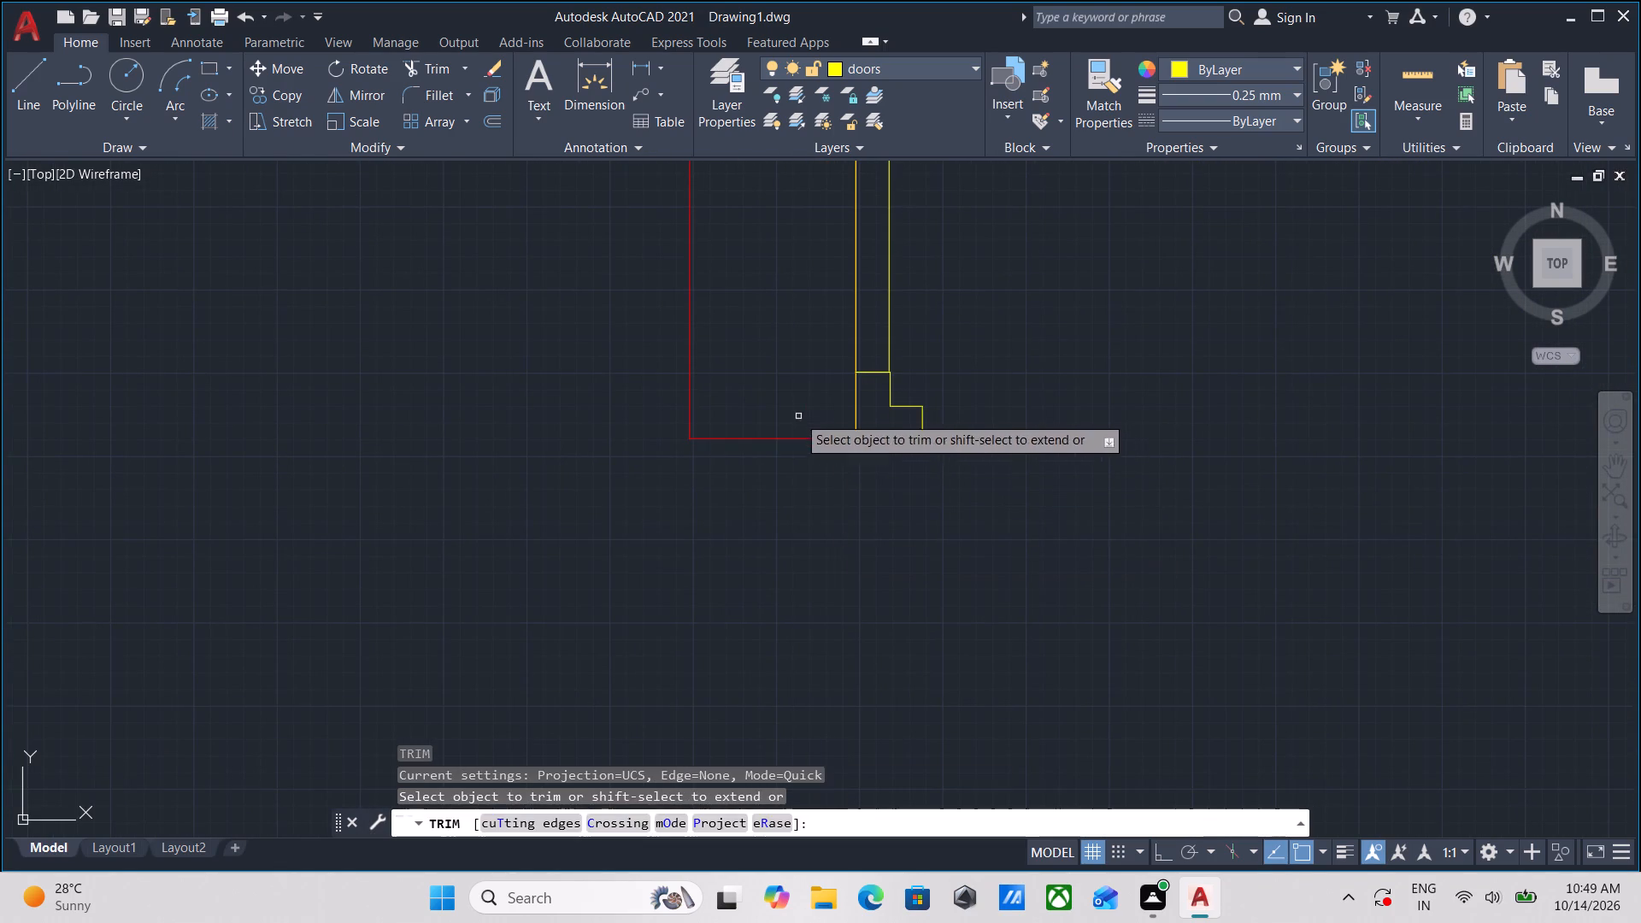
{"action": "left_click", "coordinate": [796, 408]}
{"action": "left_click", "coordinate": [791, 500]}
{"action": "key", "text": "Escape"}
{"action": "scroll", "coordinate": [791, 500], "scroll_direction": "down", "scroll_amount": 2}
{"action": "middle_click_drag", "start_coordinate": [791, 500], "coordinate": [790, 386]}
{"action": "scroll", "coordinate": [832, 442], "scroll_direction": "down", "scroll_amount": 2}
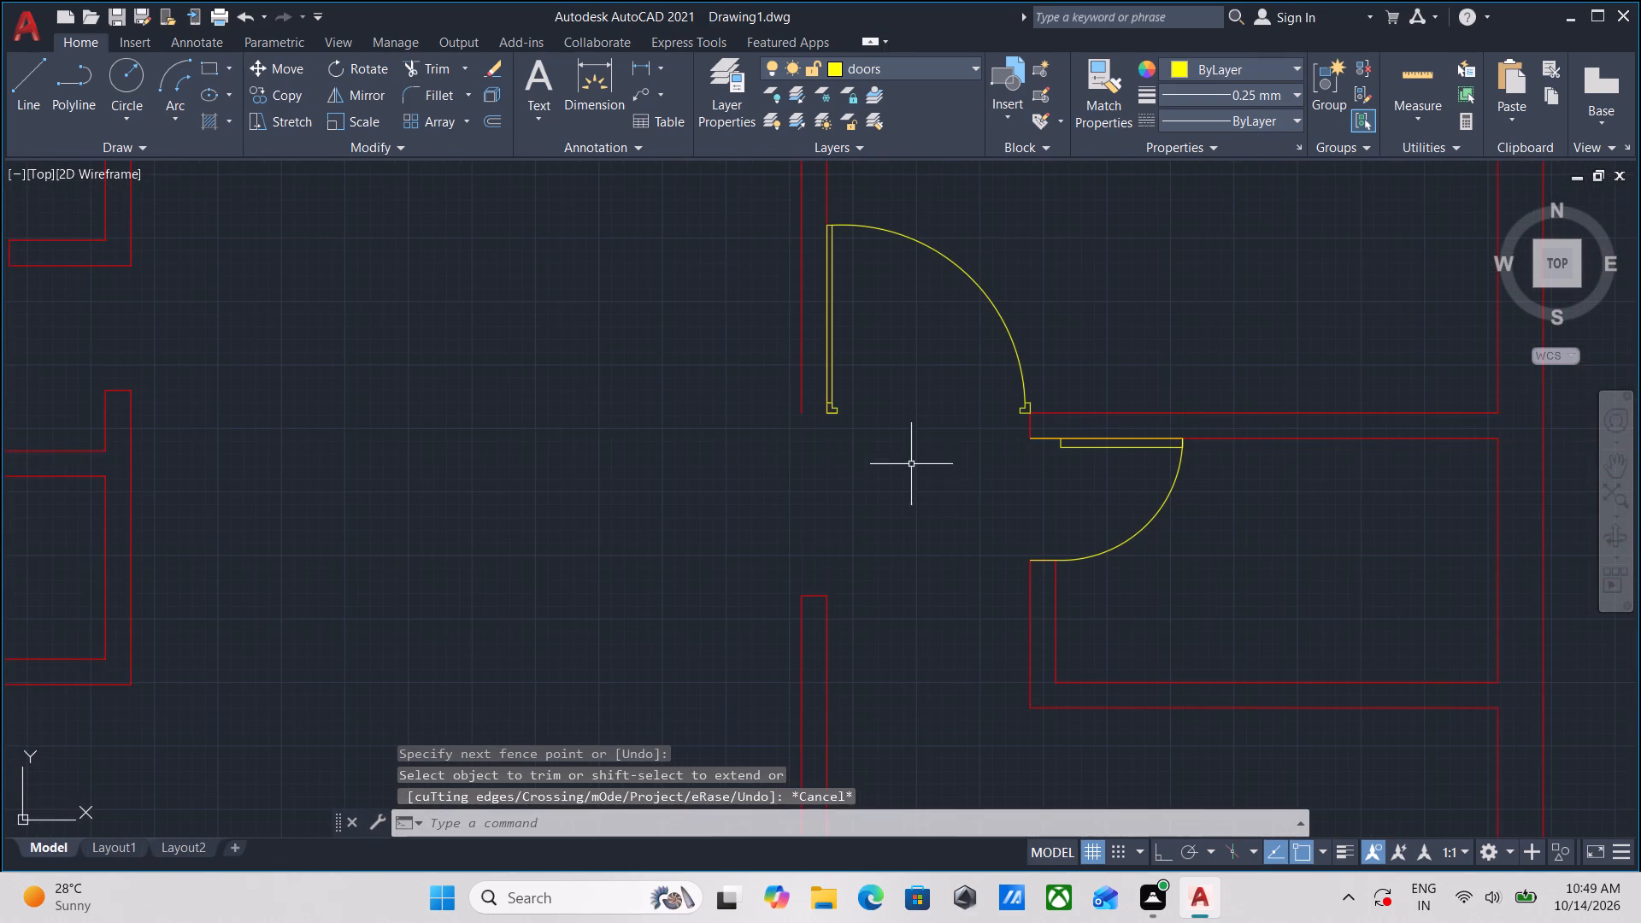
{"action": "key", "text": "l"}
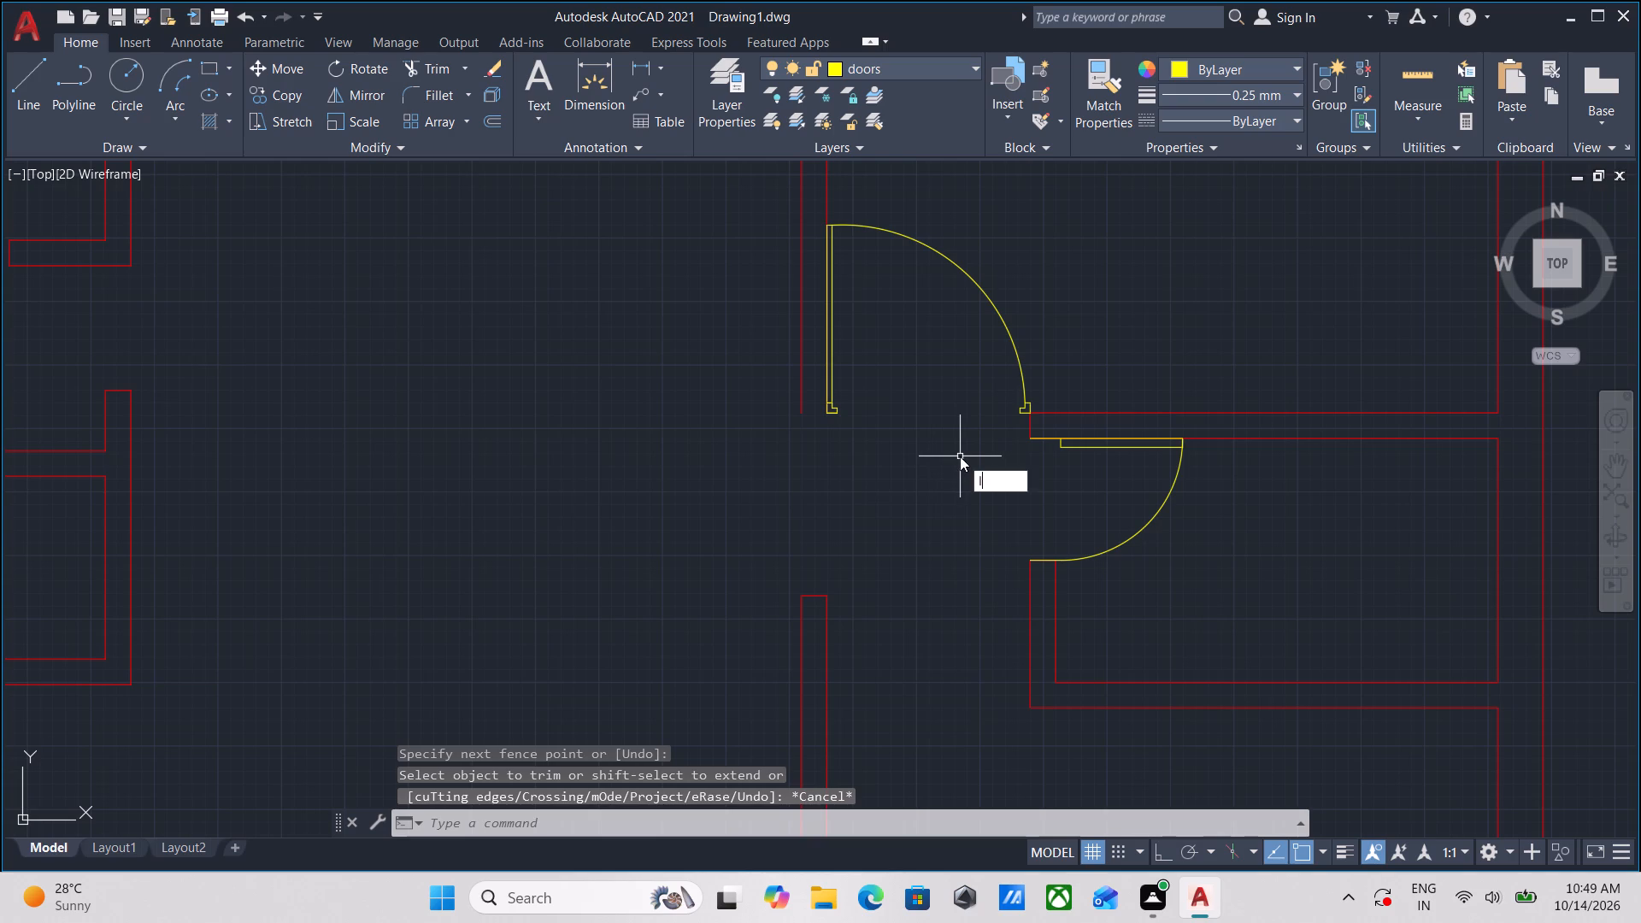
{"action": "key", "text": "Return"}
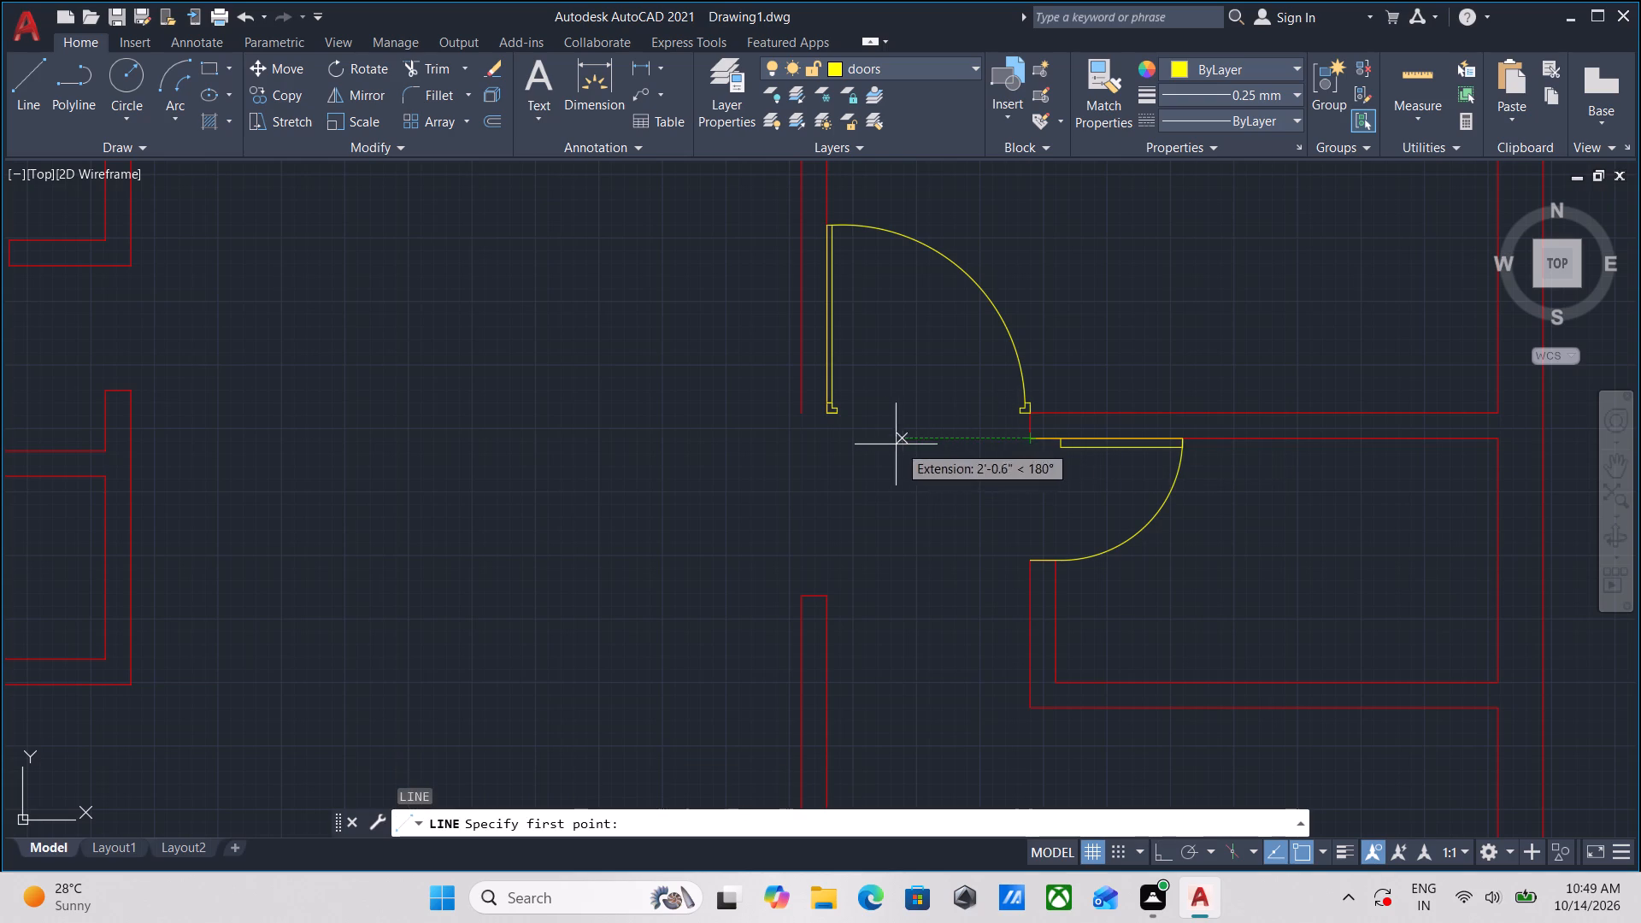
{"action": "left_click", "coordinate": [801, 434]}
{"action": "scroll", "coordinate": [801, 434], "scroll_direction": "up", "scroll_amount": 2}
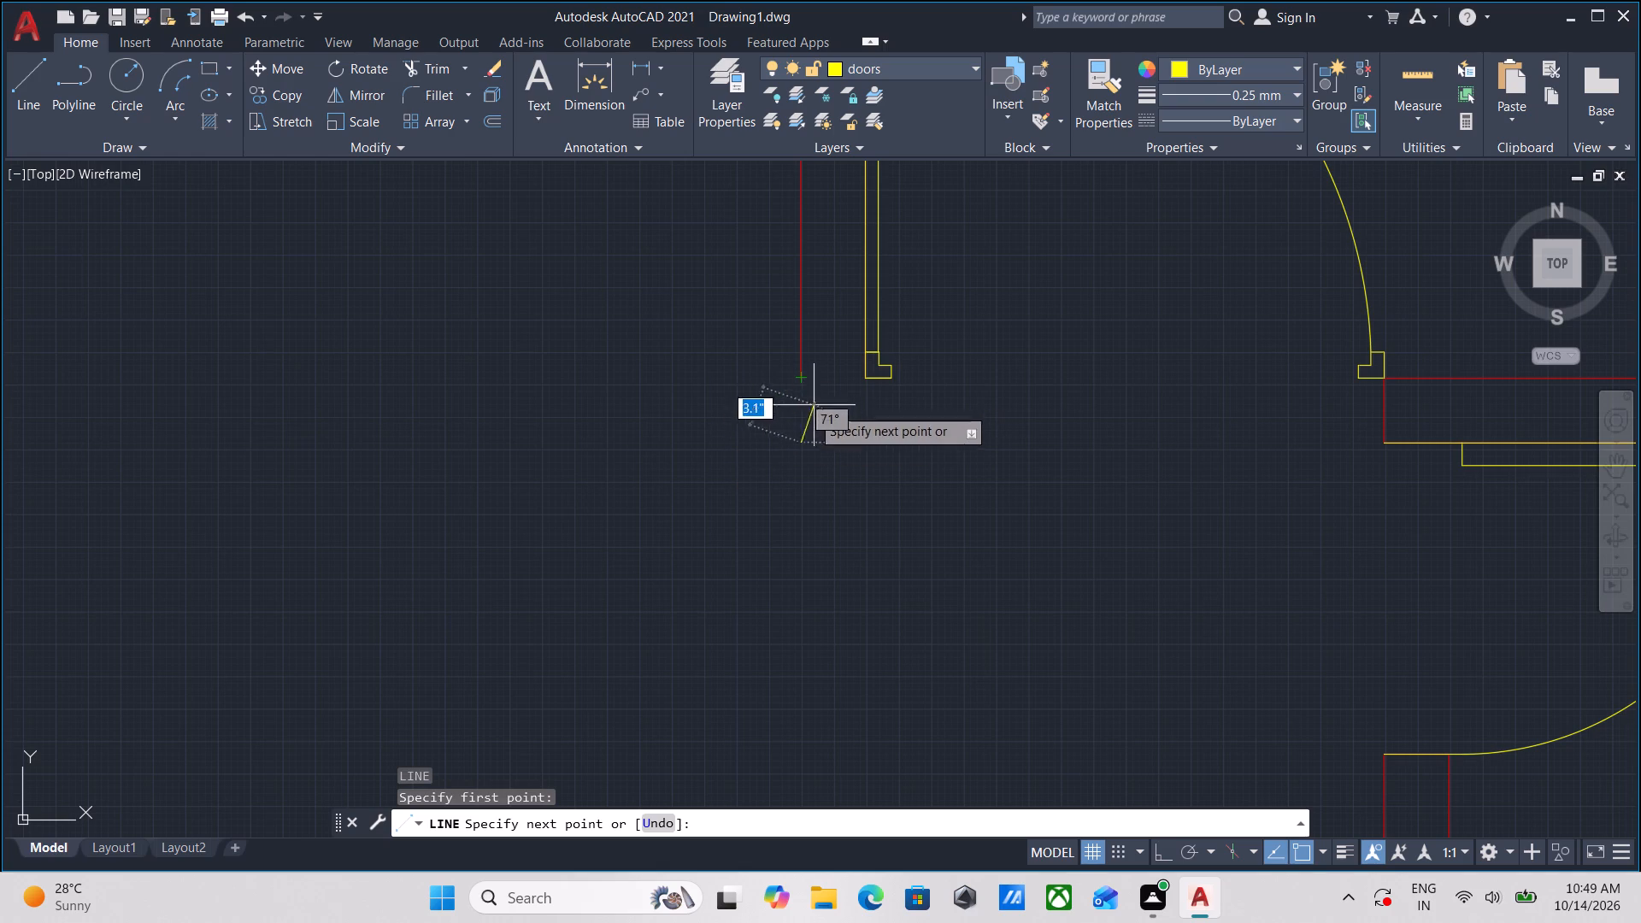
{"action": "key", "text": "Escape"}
Move the grouped door 5" south, from its east frame's bottom outer corner to the lower corner of the adjoining wall end.
{"action": "scroll", "coordinate": [1013, 282], "scroll_direction": "down", "scroll_amount": 1}
{"action": "middle_click_drag", "start_coordinate": [1013, 282], "coordinate": [1002, 323]}
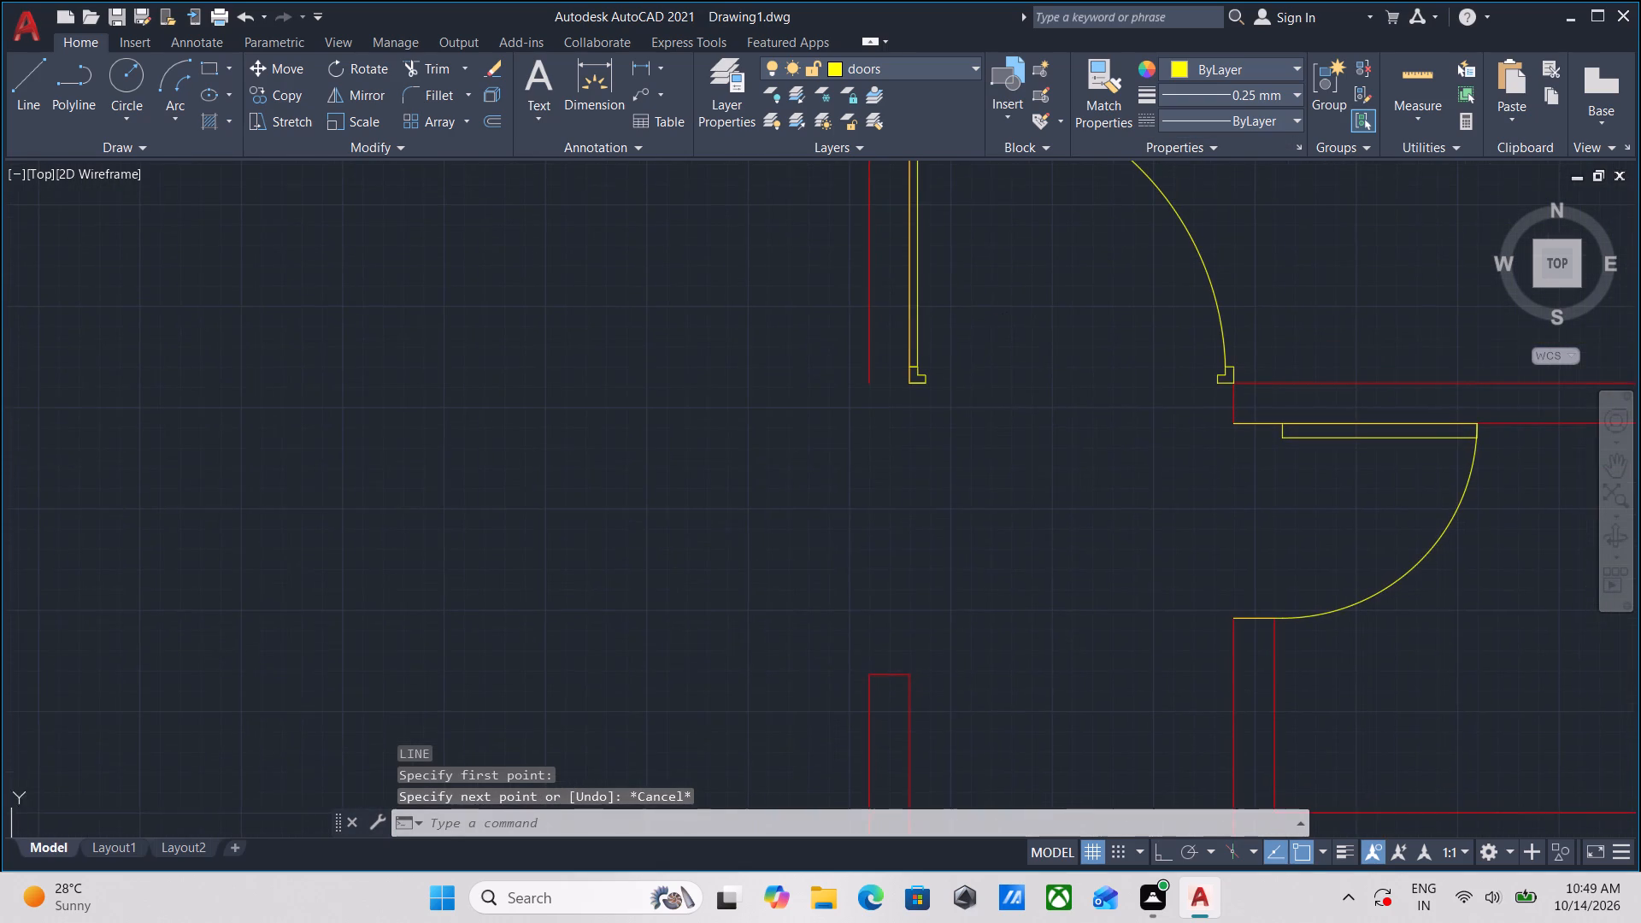
{"action": "middle_click_drag", "start_coordinate": [952, 450], "coordinate": [959, 407]}
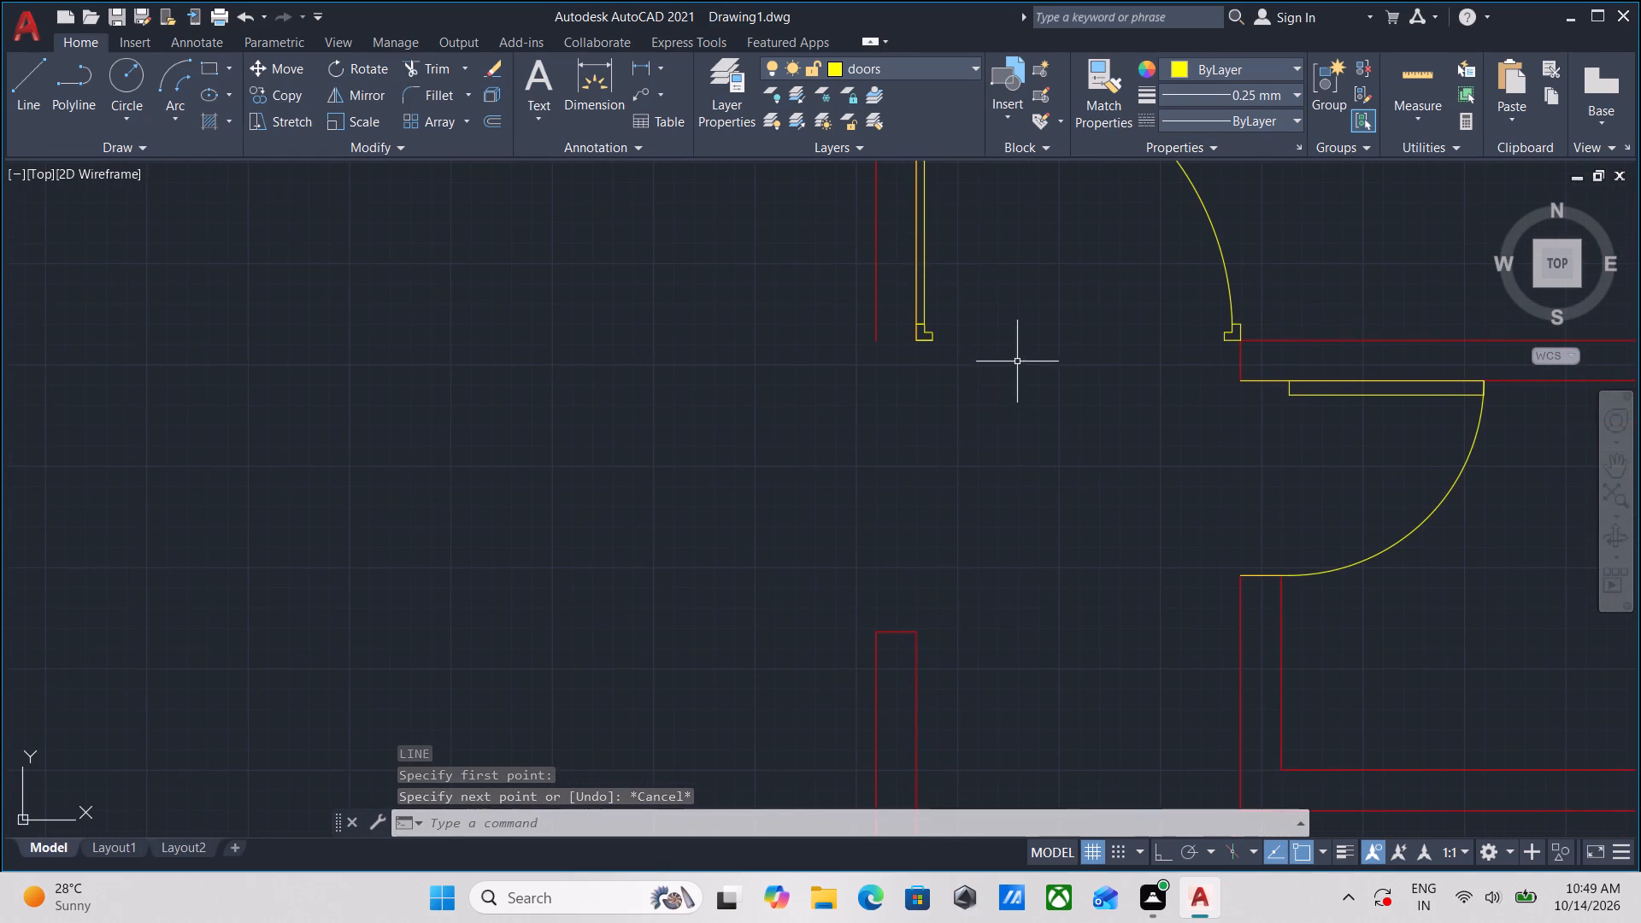
{"action": "scroll", "coordinate": [1017, 361], "scroll_direction": "down", "scroll_amount": 1}
{"action": "scroll", "coordinate": [1146, 238], "scroll_direction": "up", "scroll_amount": 2}
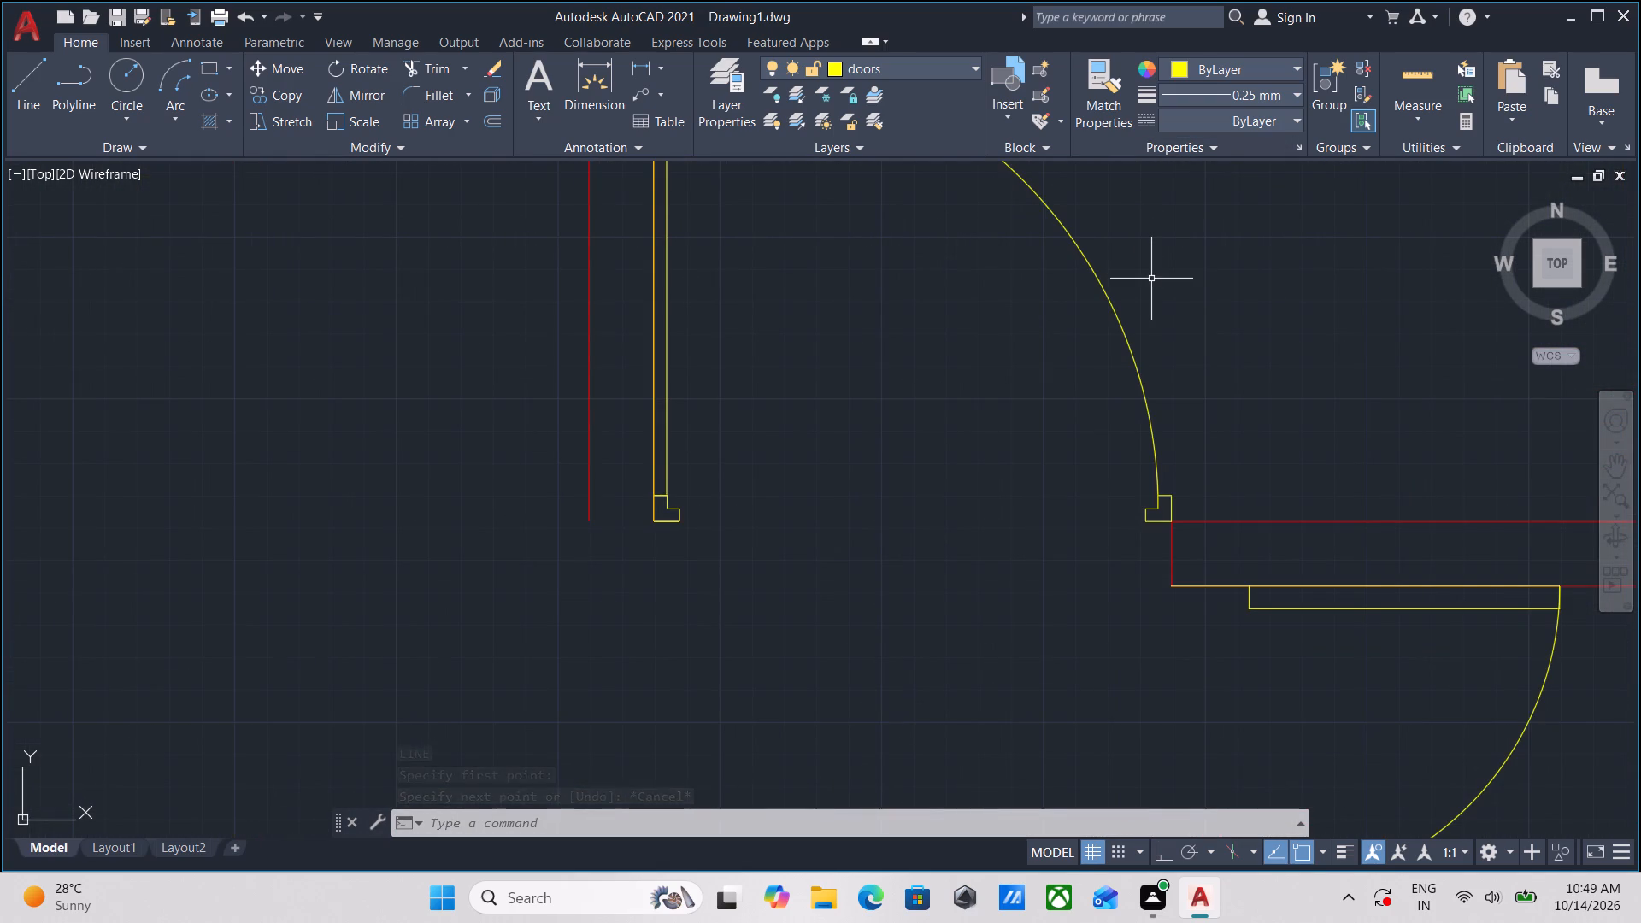
{"action": "key", "text": "Escape"}
{"action": "left_click", "coordinate": [1207, 254]}
{"action": "left_click", "coordinate": [941, 364]}
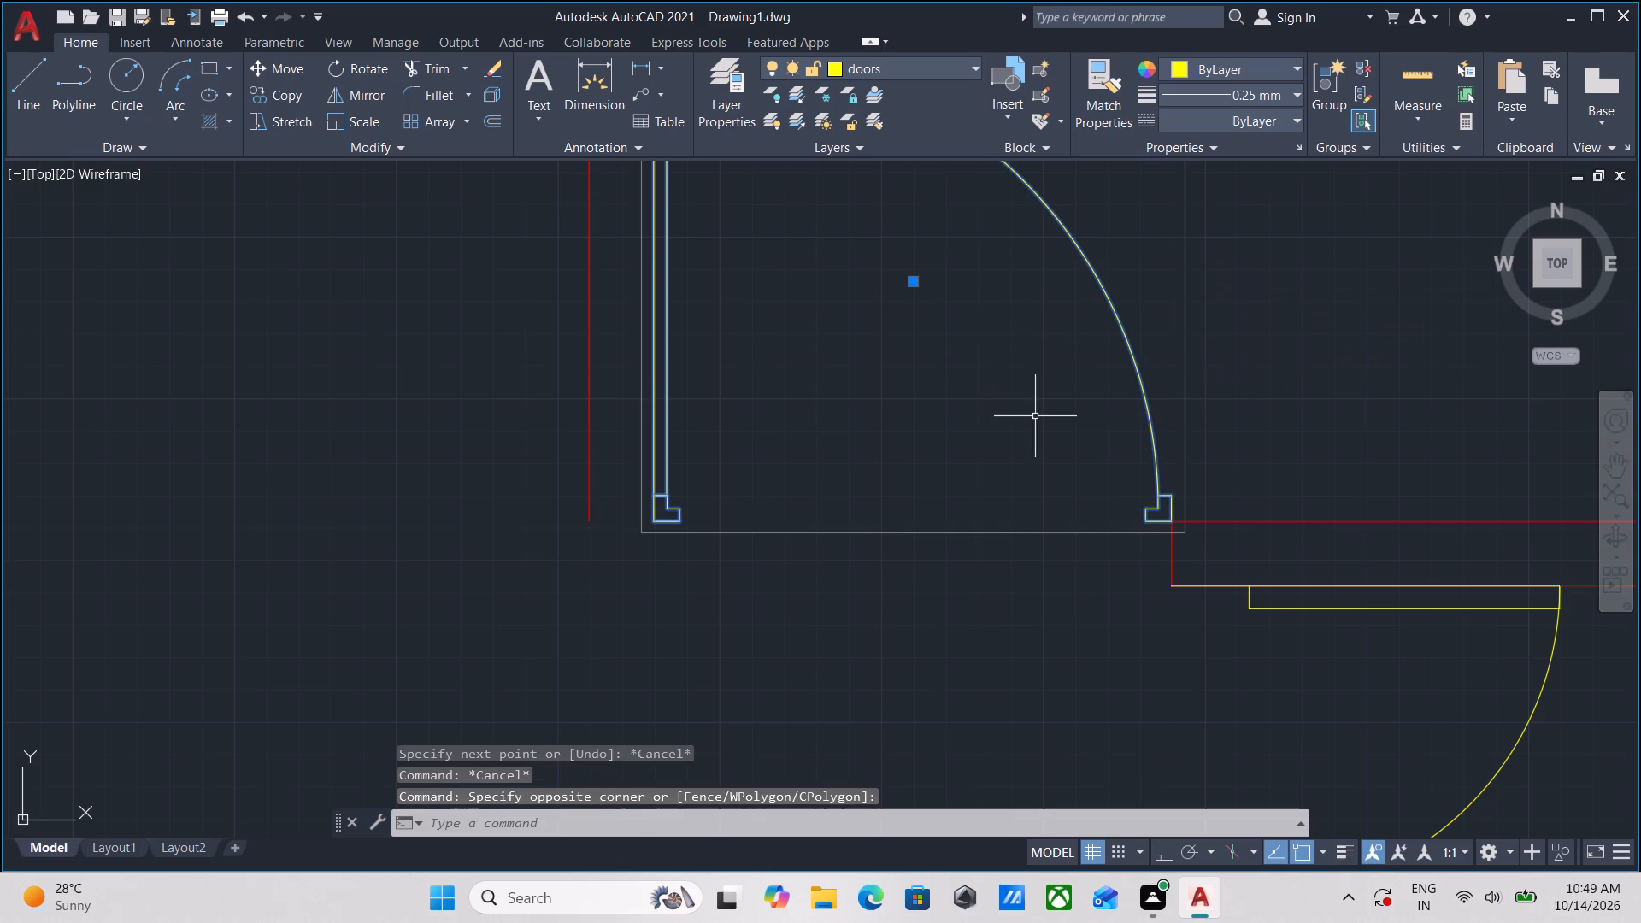
{"action": "middle_click_drag", "start_coordinate": [1035, 416], "coordinate": [1040, 400]}
{"action": "key", "text": "m"}
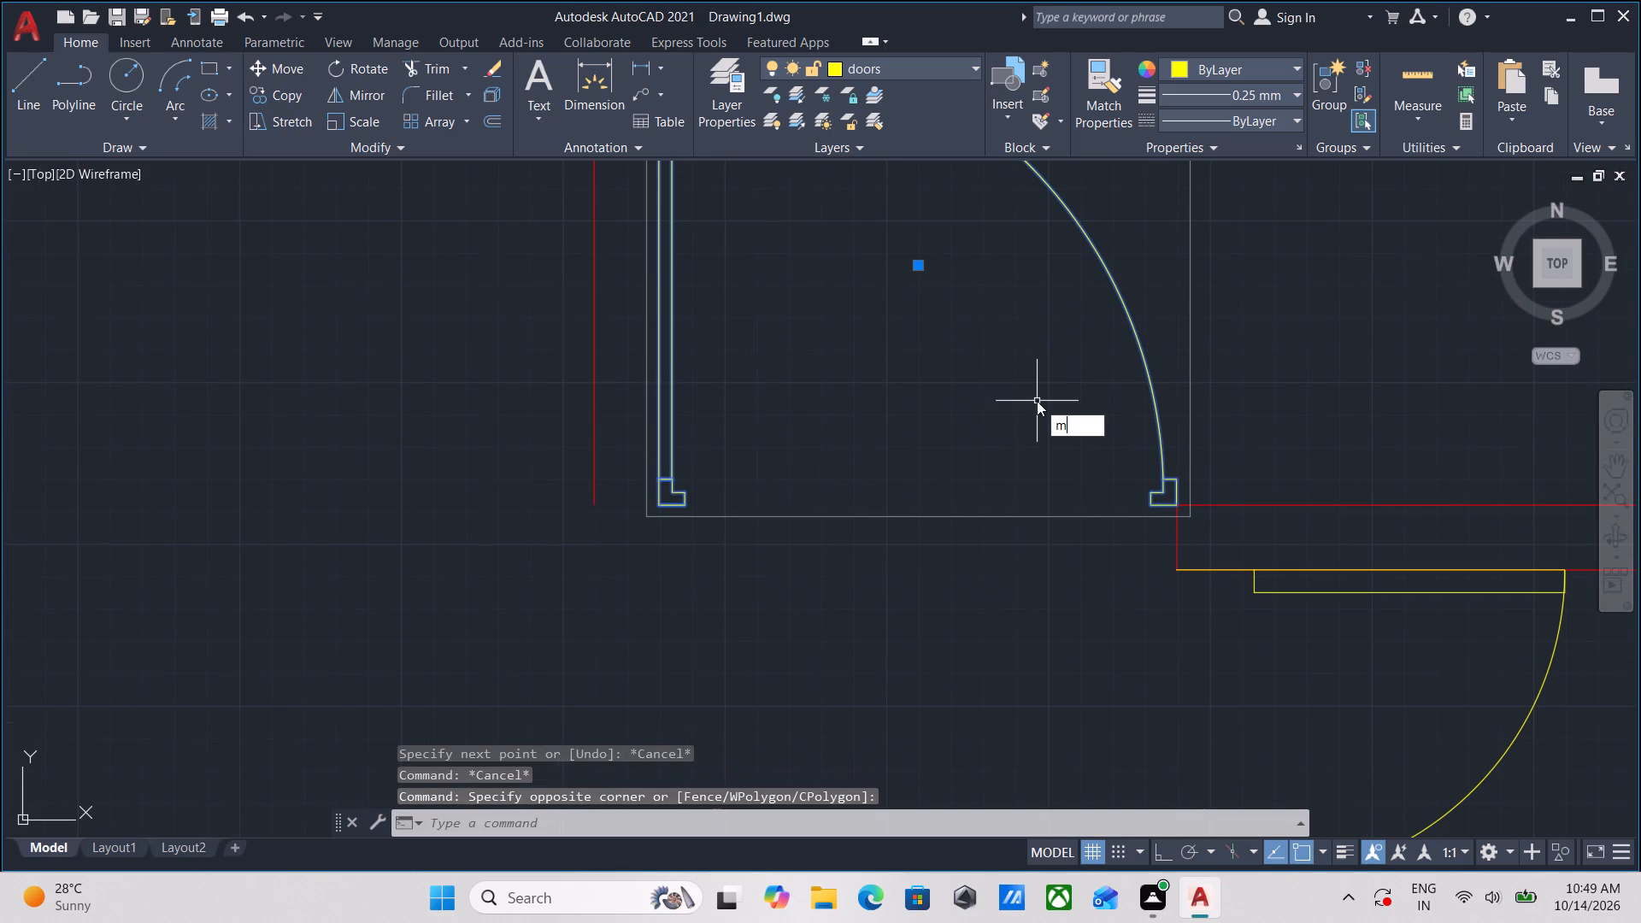
{"action": "key", "text": "Return"}
{"action": "scroll", "coordinate": [1193, 498], "scroll_direction": "up", "scroll_amount": 2}
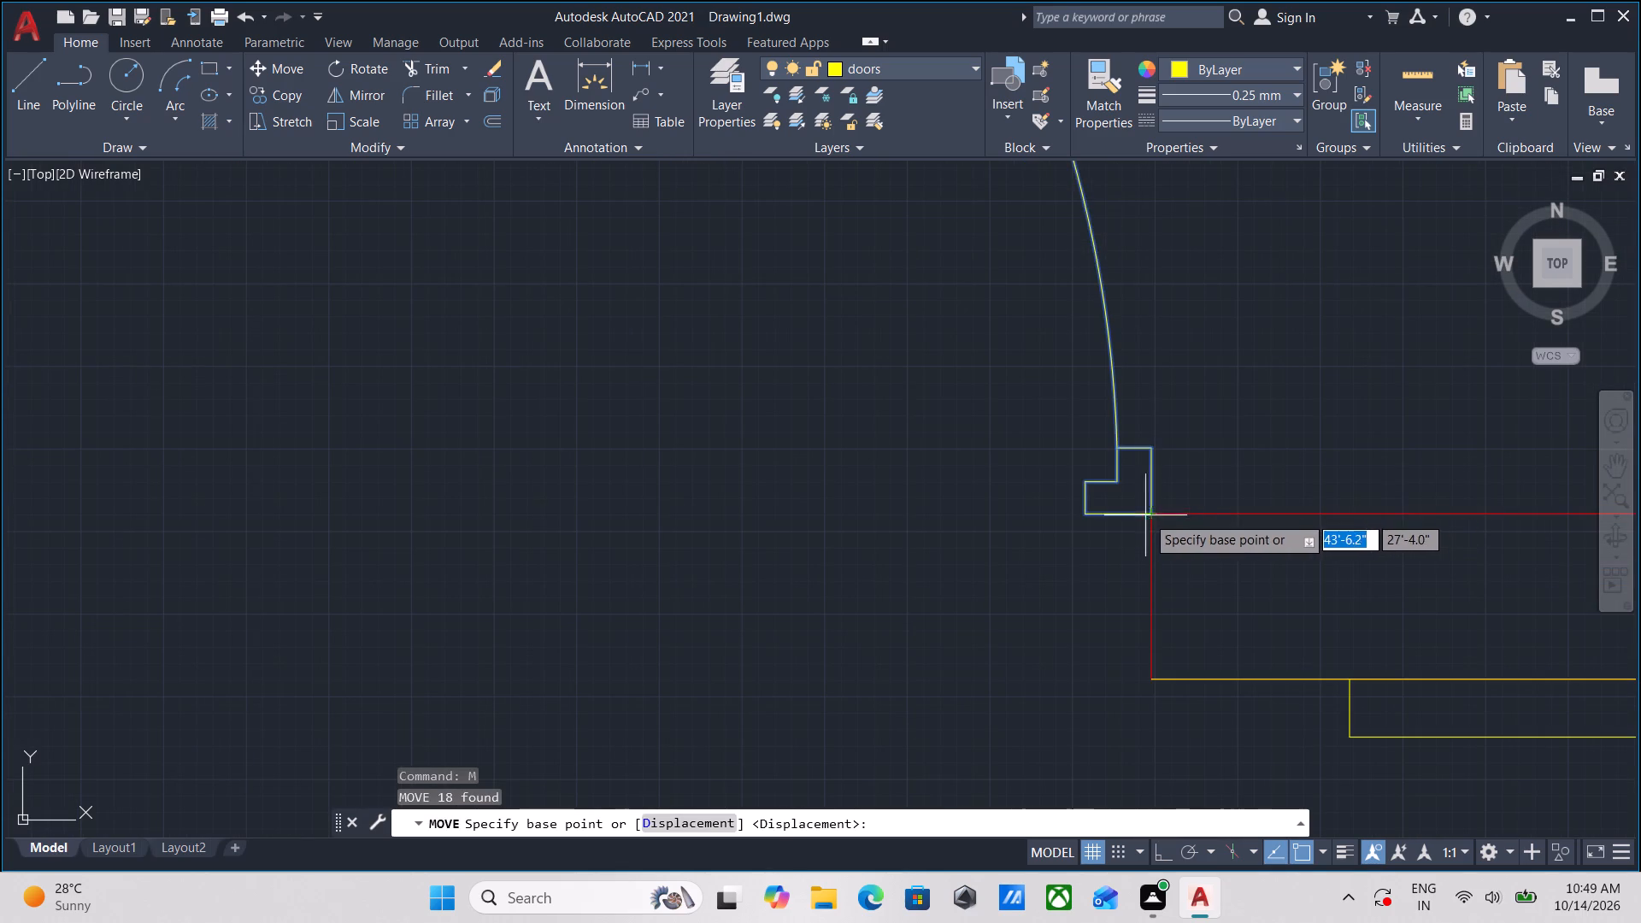
{"action": "left_click", "coordinate": [1148, 515]}
{"action": "middle_click_drag", "start_coordinate": [1154, 602], "coordinate": [1146, 444]}
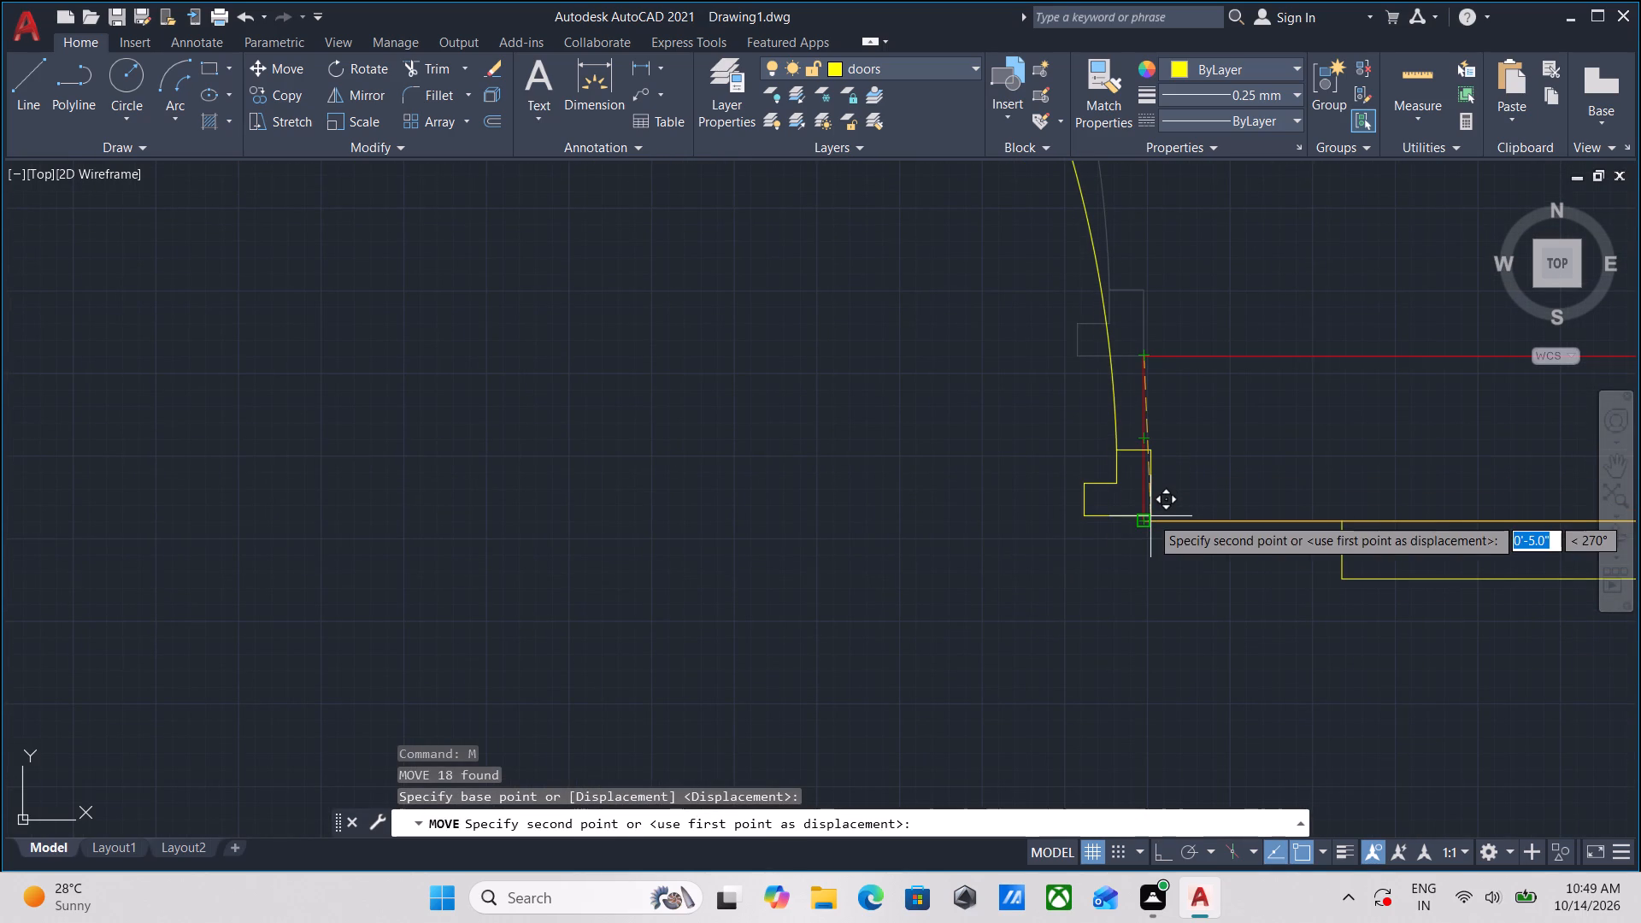
{"action": "left_click", "coordinate": [1140, 518]}
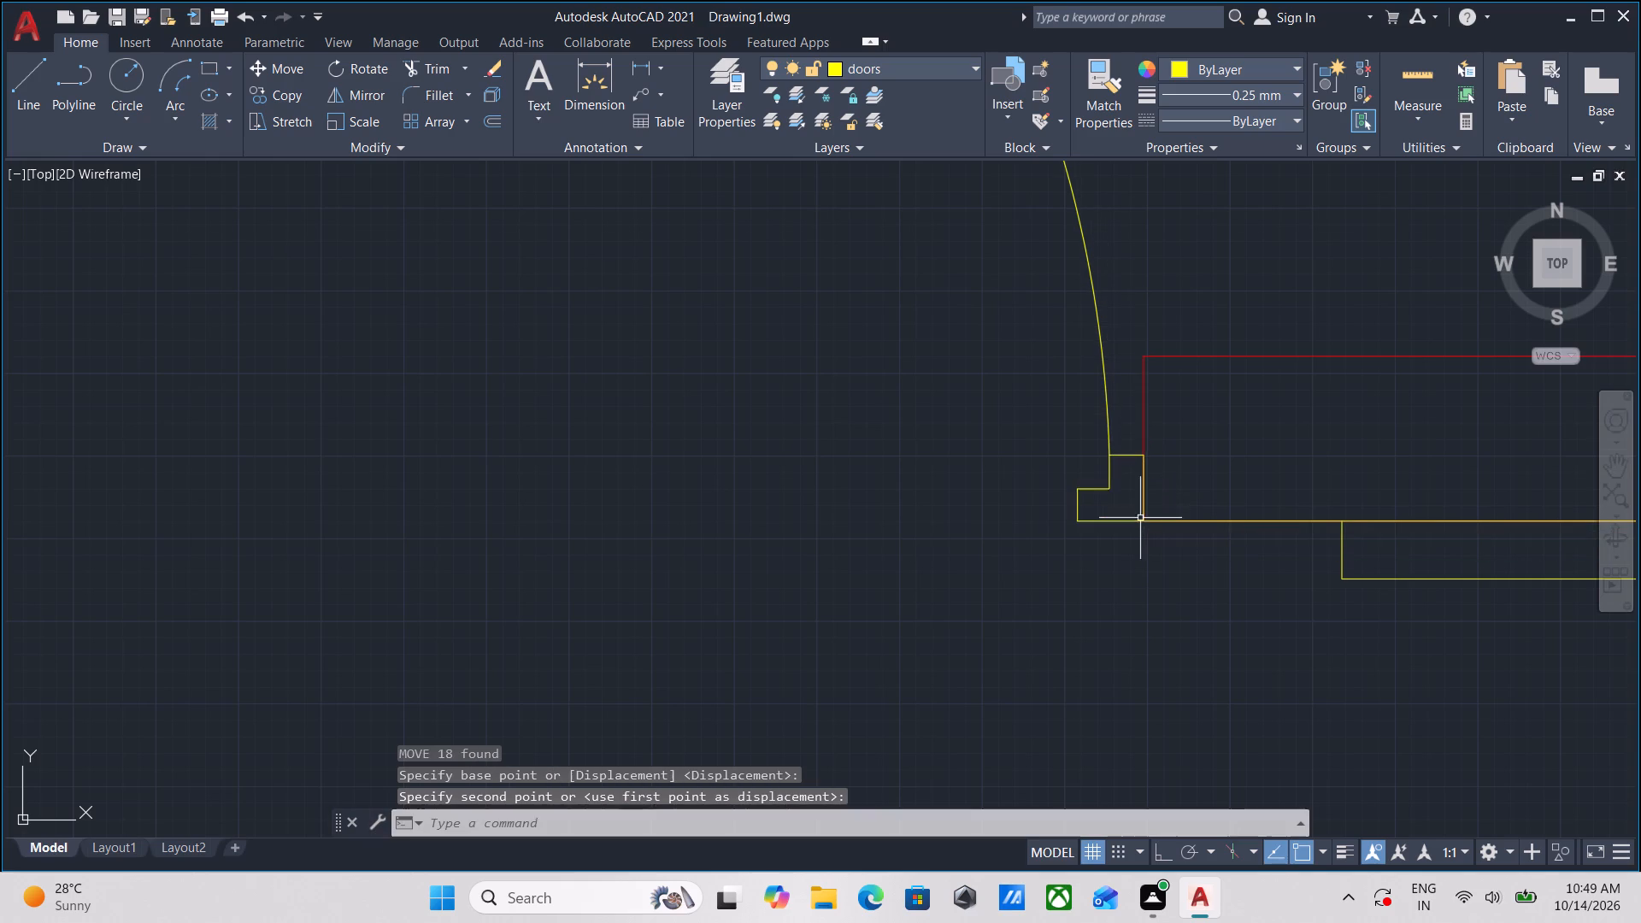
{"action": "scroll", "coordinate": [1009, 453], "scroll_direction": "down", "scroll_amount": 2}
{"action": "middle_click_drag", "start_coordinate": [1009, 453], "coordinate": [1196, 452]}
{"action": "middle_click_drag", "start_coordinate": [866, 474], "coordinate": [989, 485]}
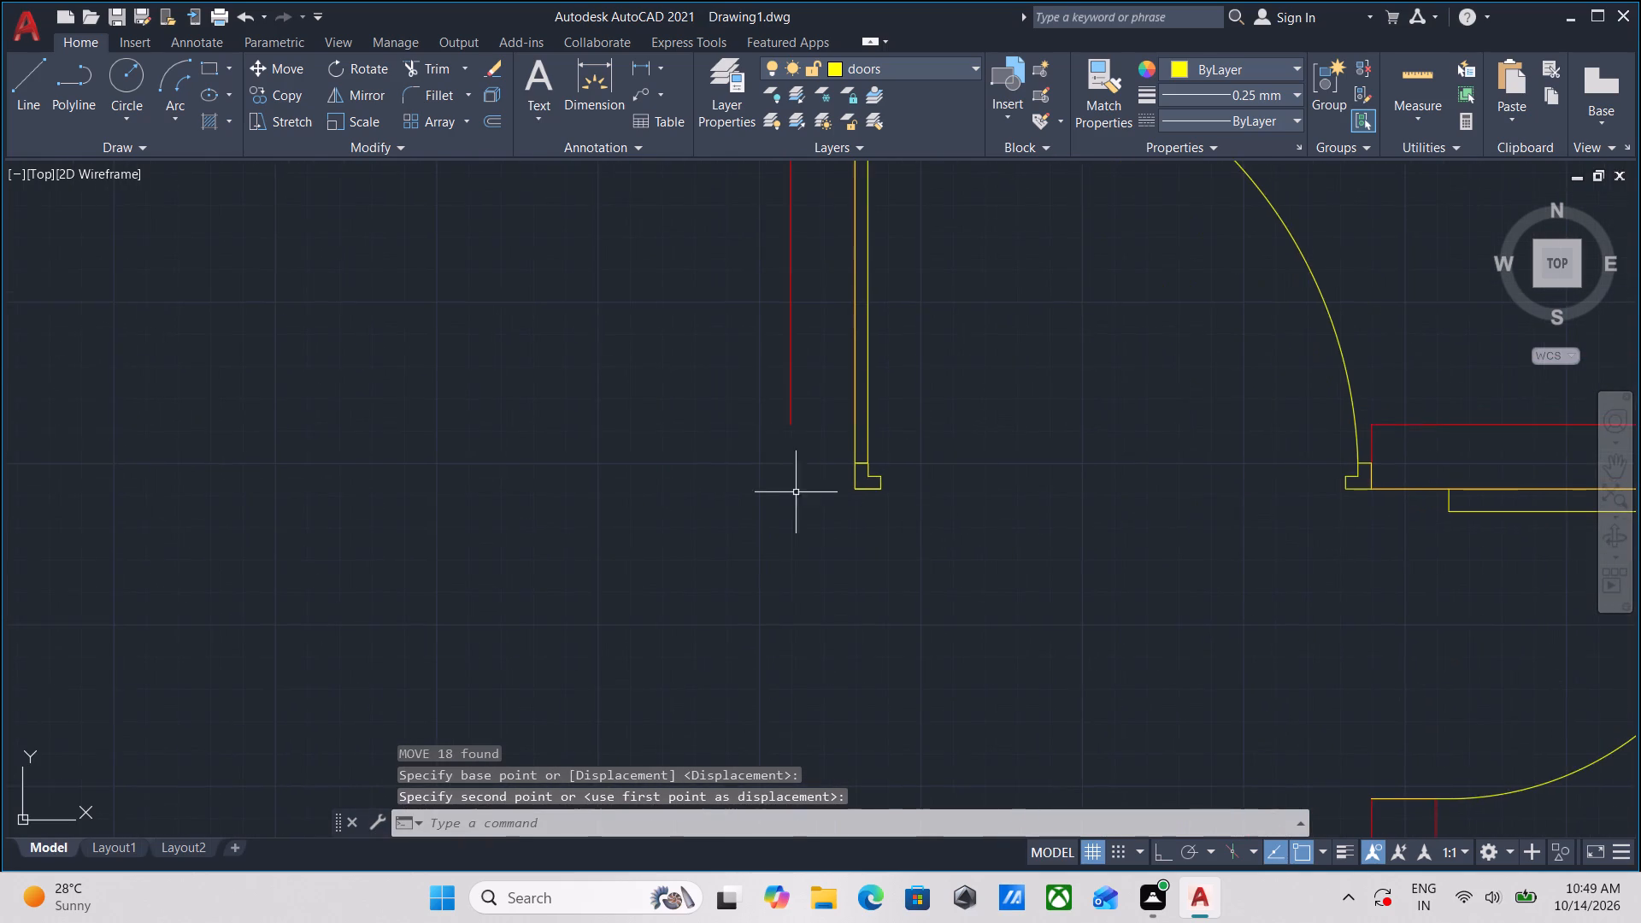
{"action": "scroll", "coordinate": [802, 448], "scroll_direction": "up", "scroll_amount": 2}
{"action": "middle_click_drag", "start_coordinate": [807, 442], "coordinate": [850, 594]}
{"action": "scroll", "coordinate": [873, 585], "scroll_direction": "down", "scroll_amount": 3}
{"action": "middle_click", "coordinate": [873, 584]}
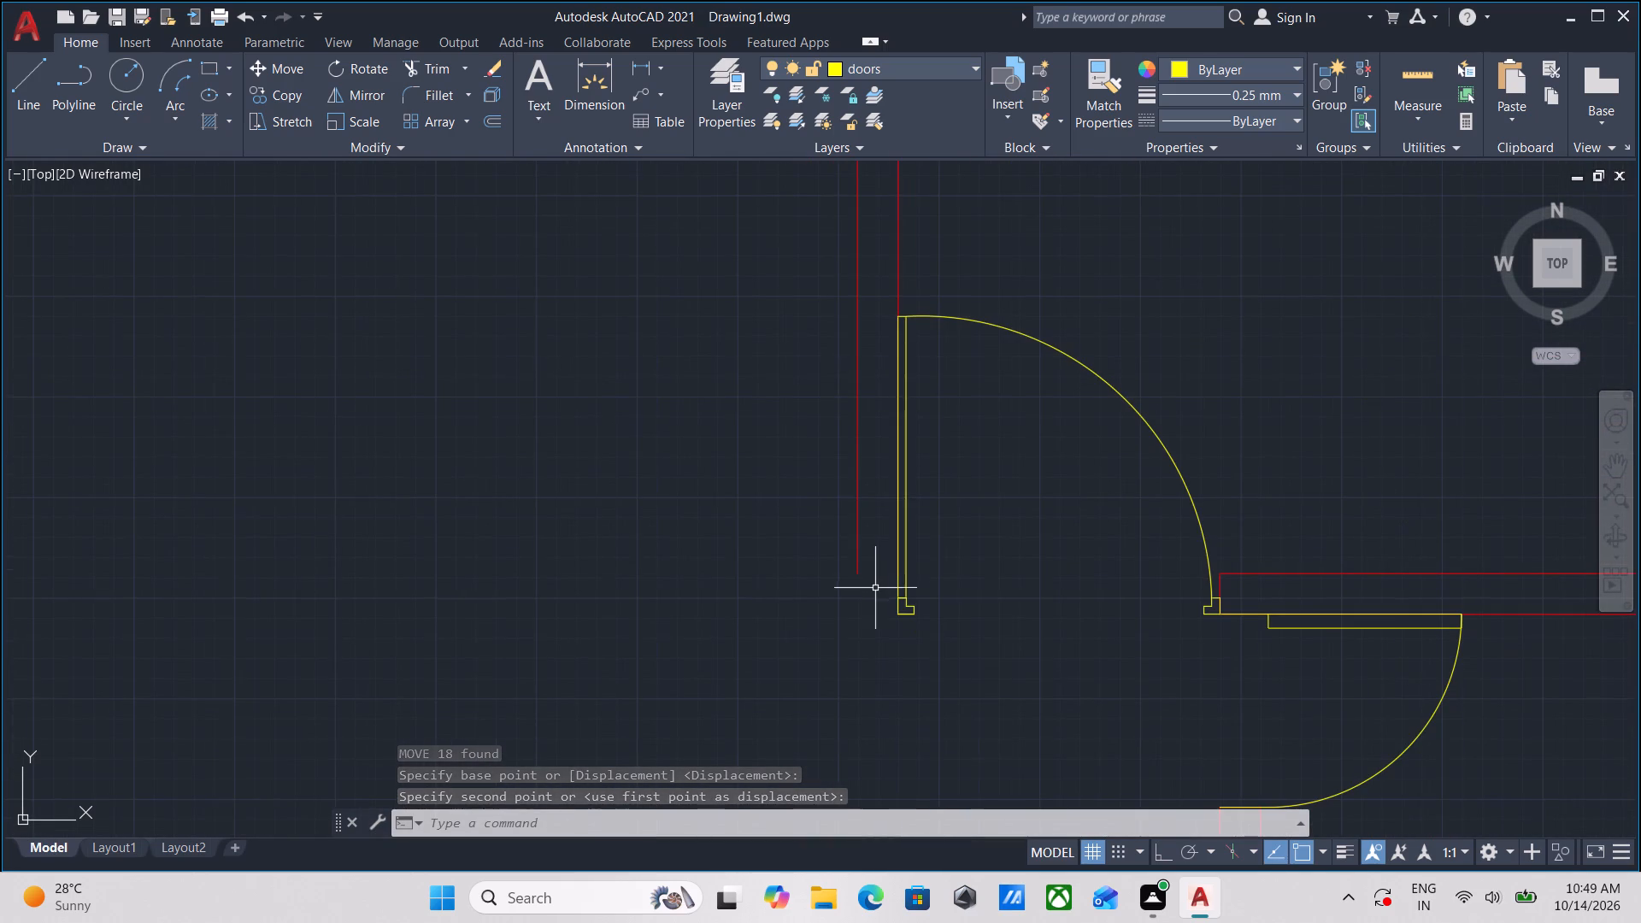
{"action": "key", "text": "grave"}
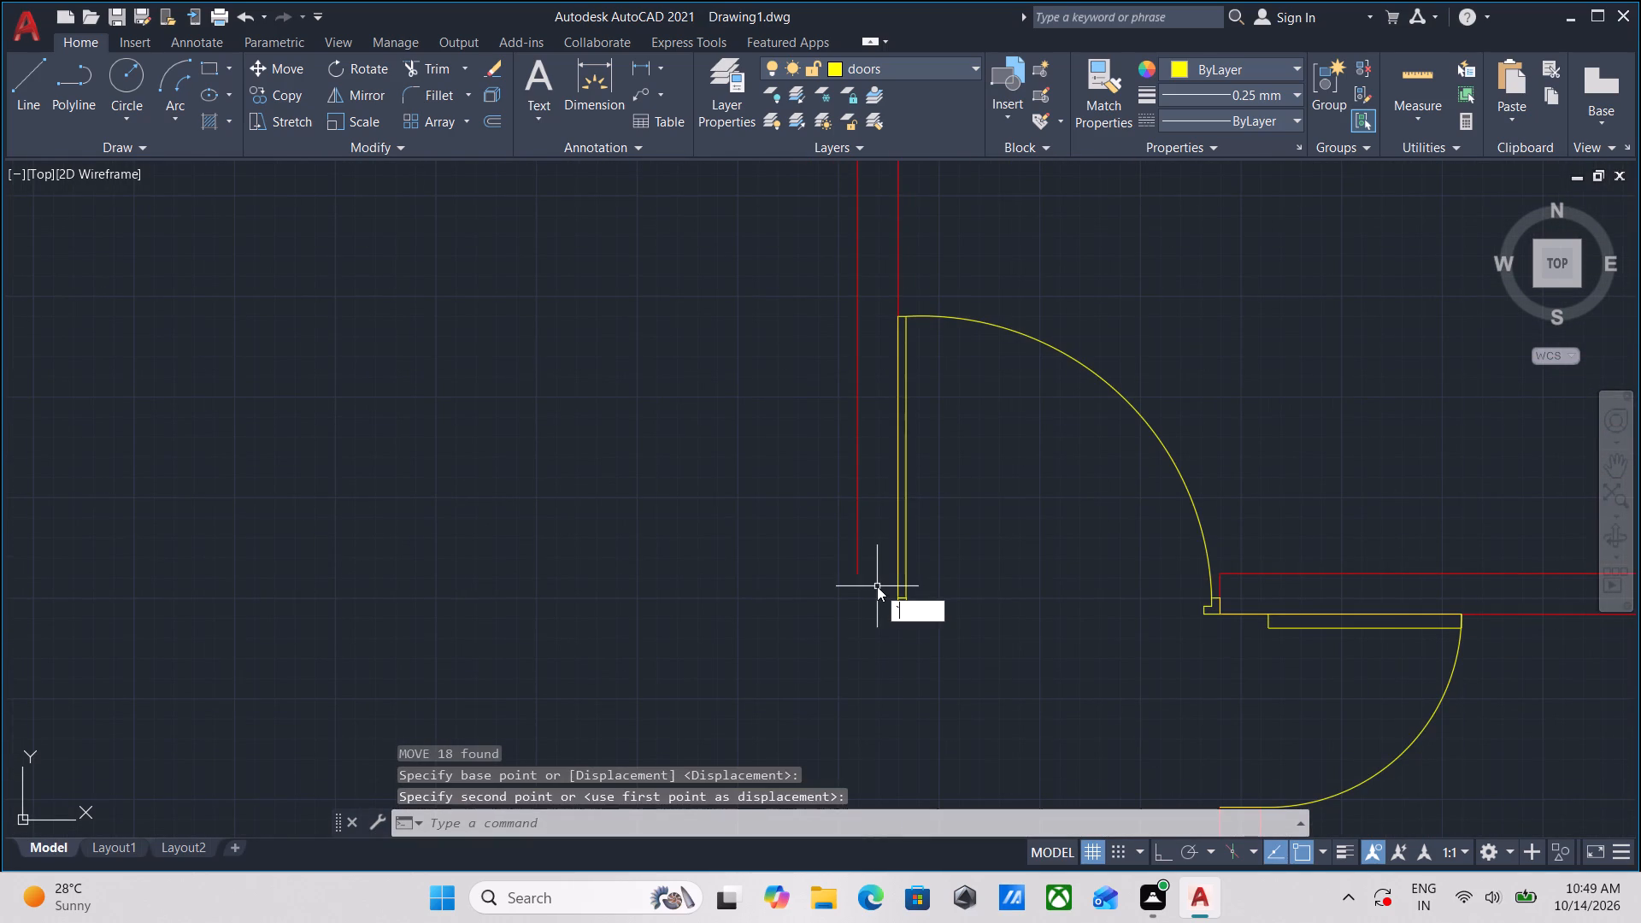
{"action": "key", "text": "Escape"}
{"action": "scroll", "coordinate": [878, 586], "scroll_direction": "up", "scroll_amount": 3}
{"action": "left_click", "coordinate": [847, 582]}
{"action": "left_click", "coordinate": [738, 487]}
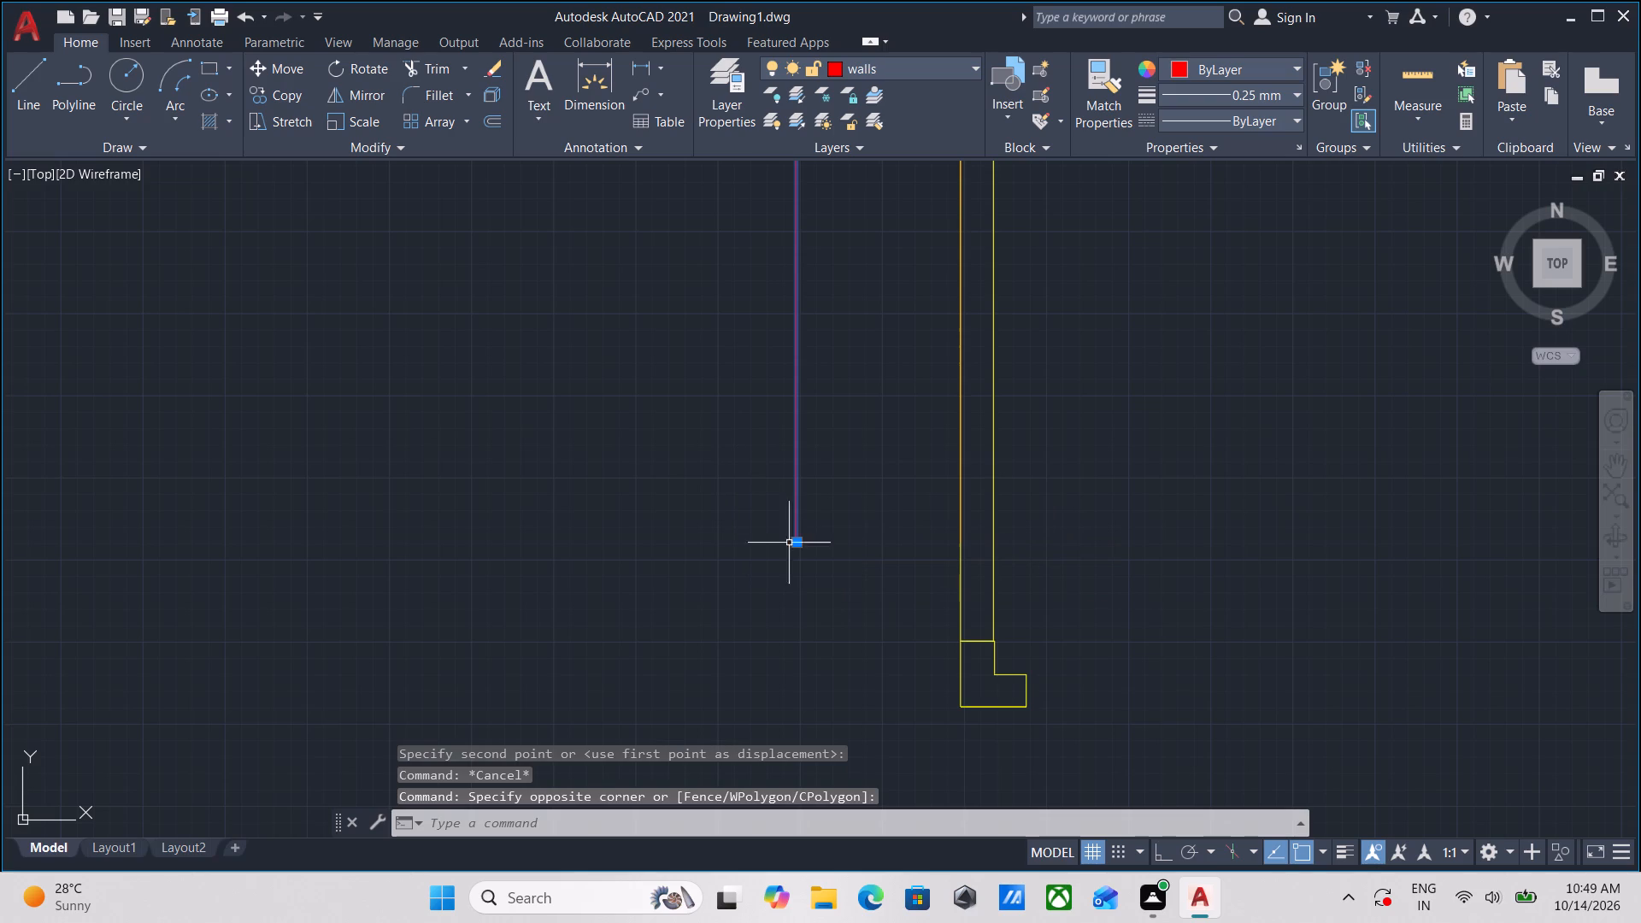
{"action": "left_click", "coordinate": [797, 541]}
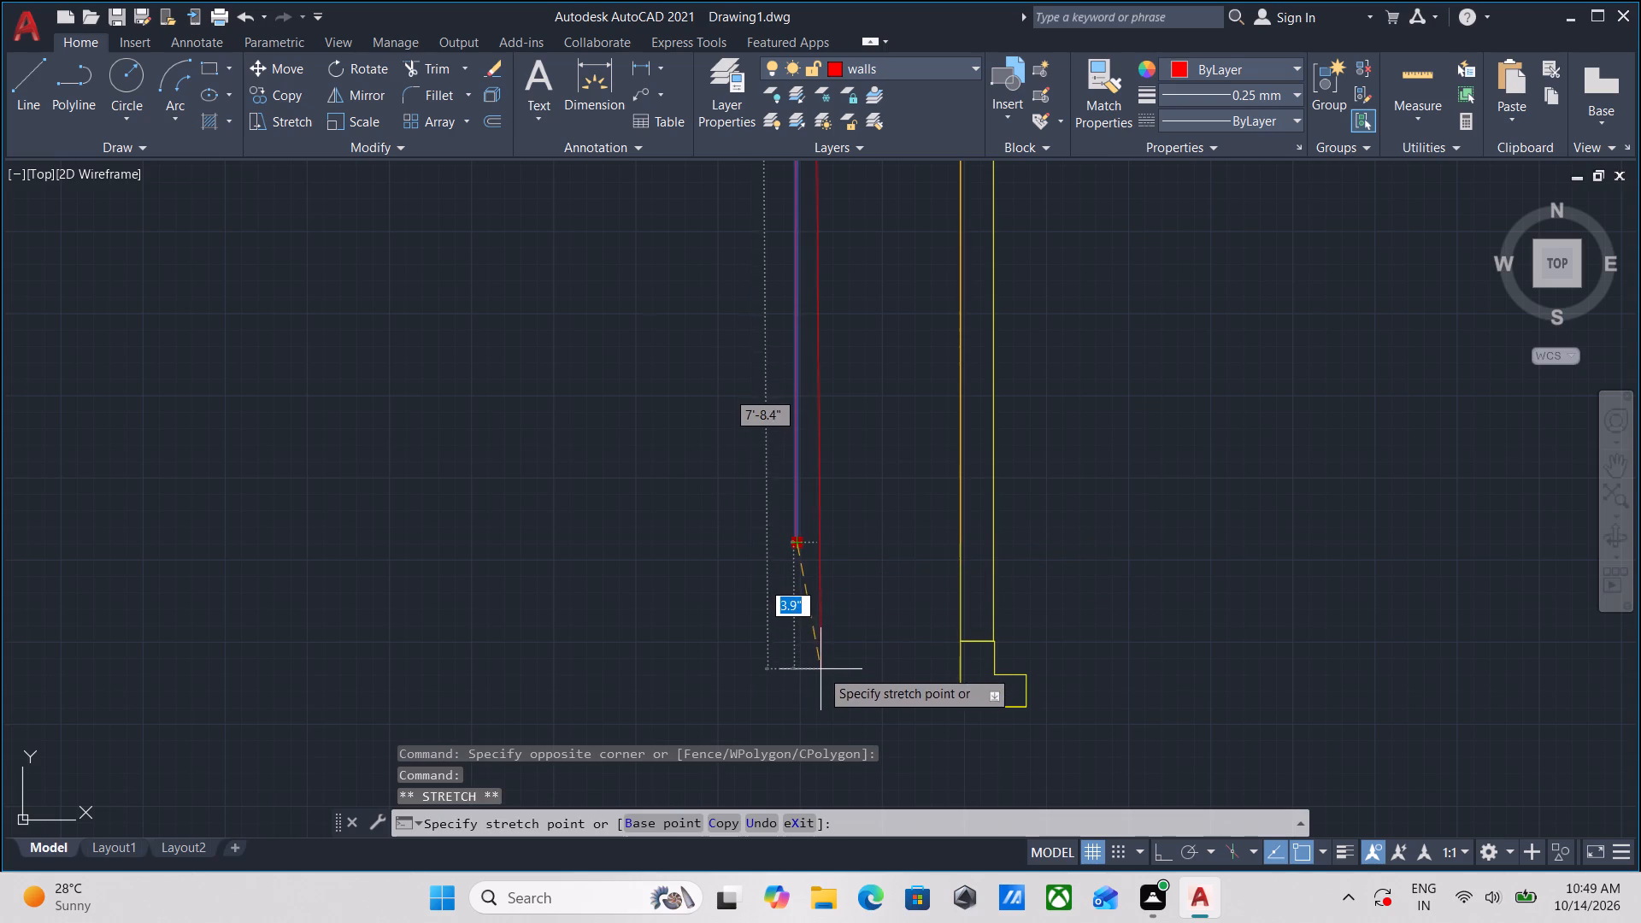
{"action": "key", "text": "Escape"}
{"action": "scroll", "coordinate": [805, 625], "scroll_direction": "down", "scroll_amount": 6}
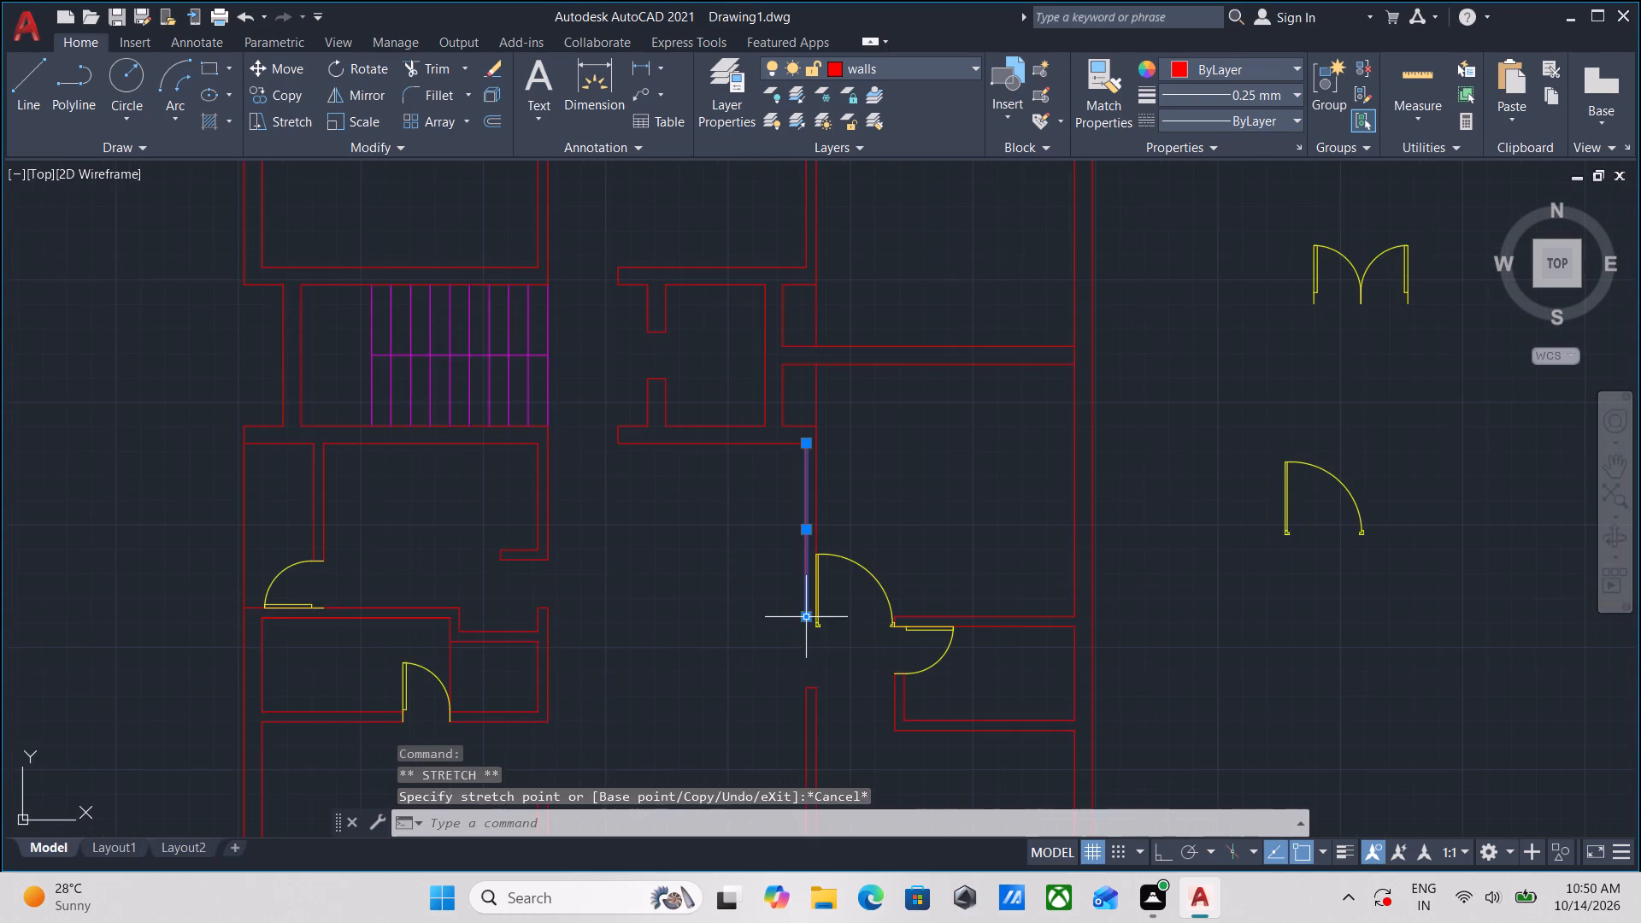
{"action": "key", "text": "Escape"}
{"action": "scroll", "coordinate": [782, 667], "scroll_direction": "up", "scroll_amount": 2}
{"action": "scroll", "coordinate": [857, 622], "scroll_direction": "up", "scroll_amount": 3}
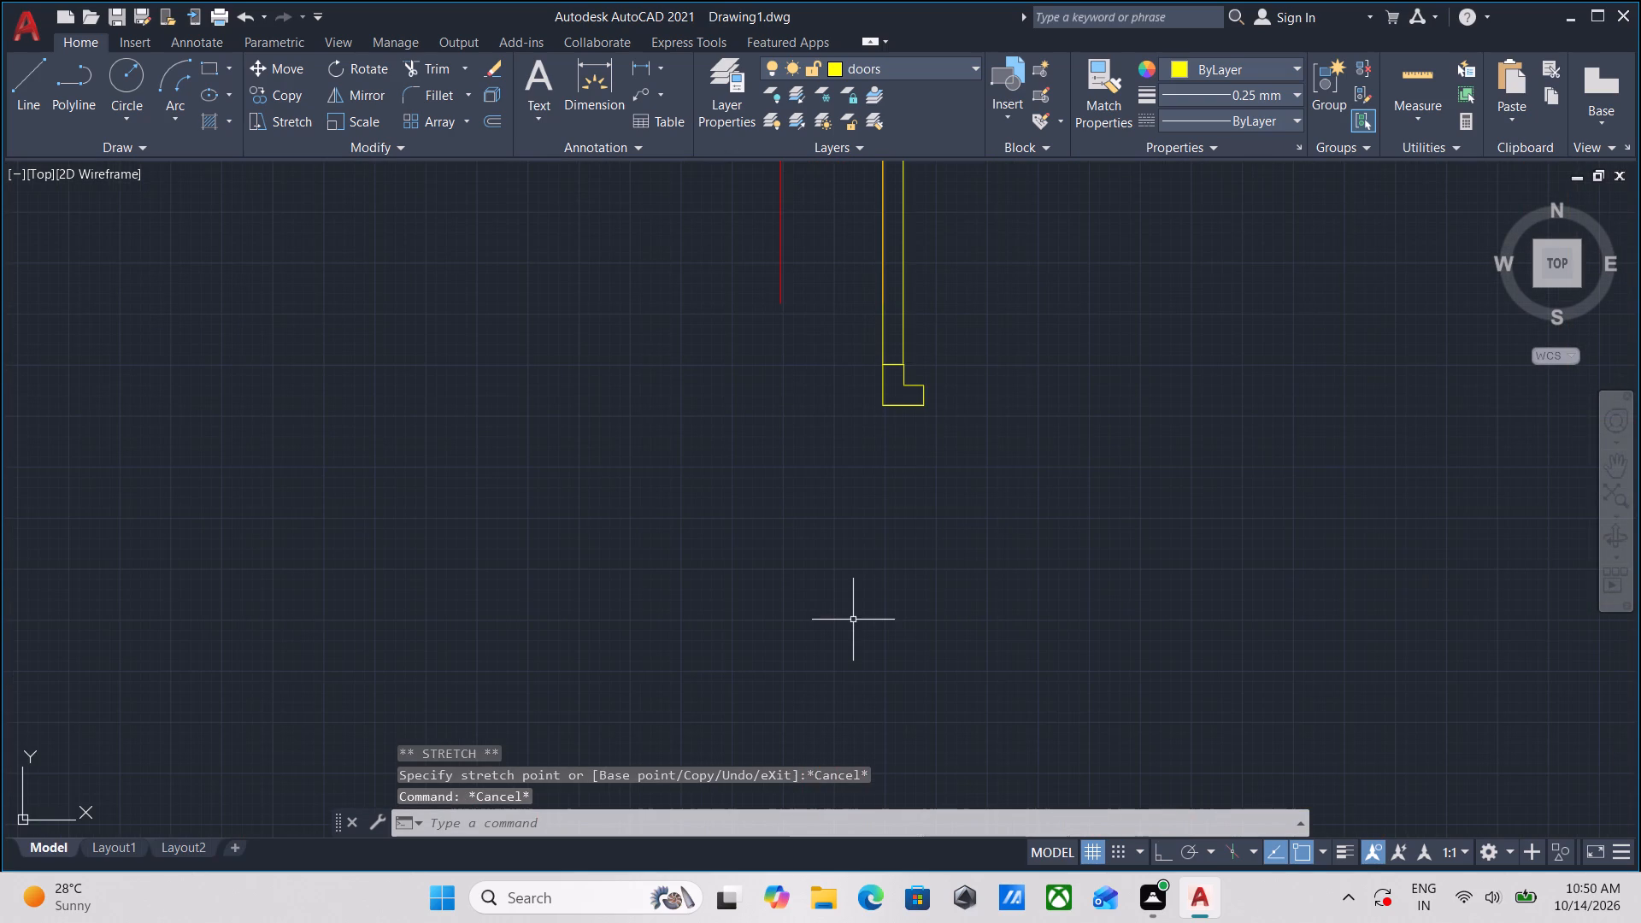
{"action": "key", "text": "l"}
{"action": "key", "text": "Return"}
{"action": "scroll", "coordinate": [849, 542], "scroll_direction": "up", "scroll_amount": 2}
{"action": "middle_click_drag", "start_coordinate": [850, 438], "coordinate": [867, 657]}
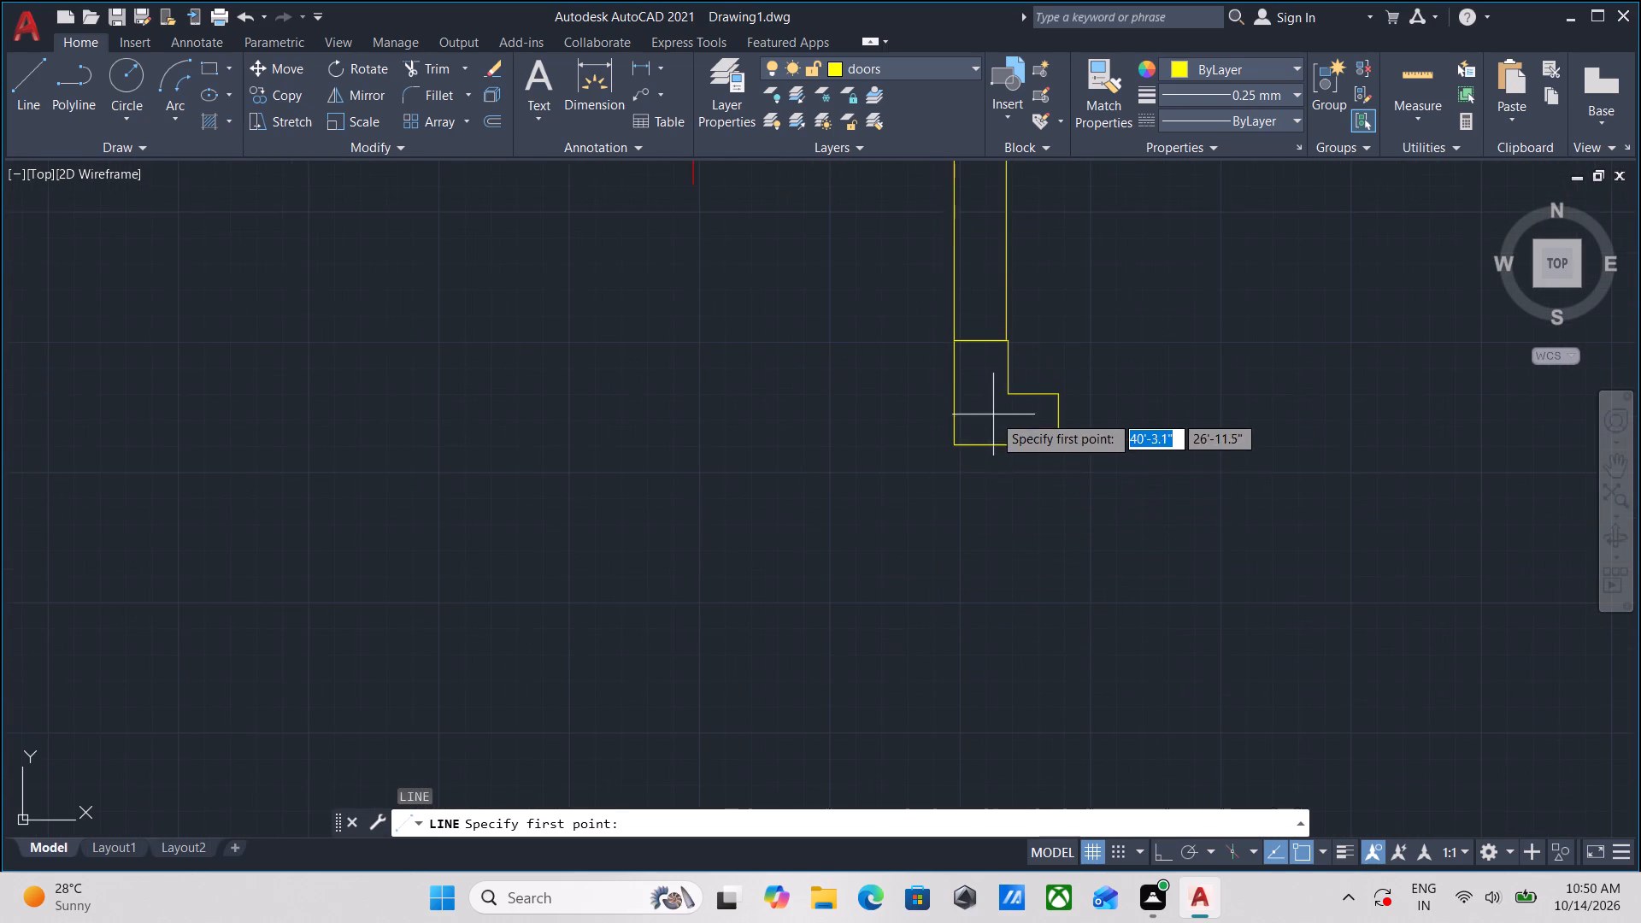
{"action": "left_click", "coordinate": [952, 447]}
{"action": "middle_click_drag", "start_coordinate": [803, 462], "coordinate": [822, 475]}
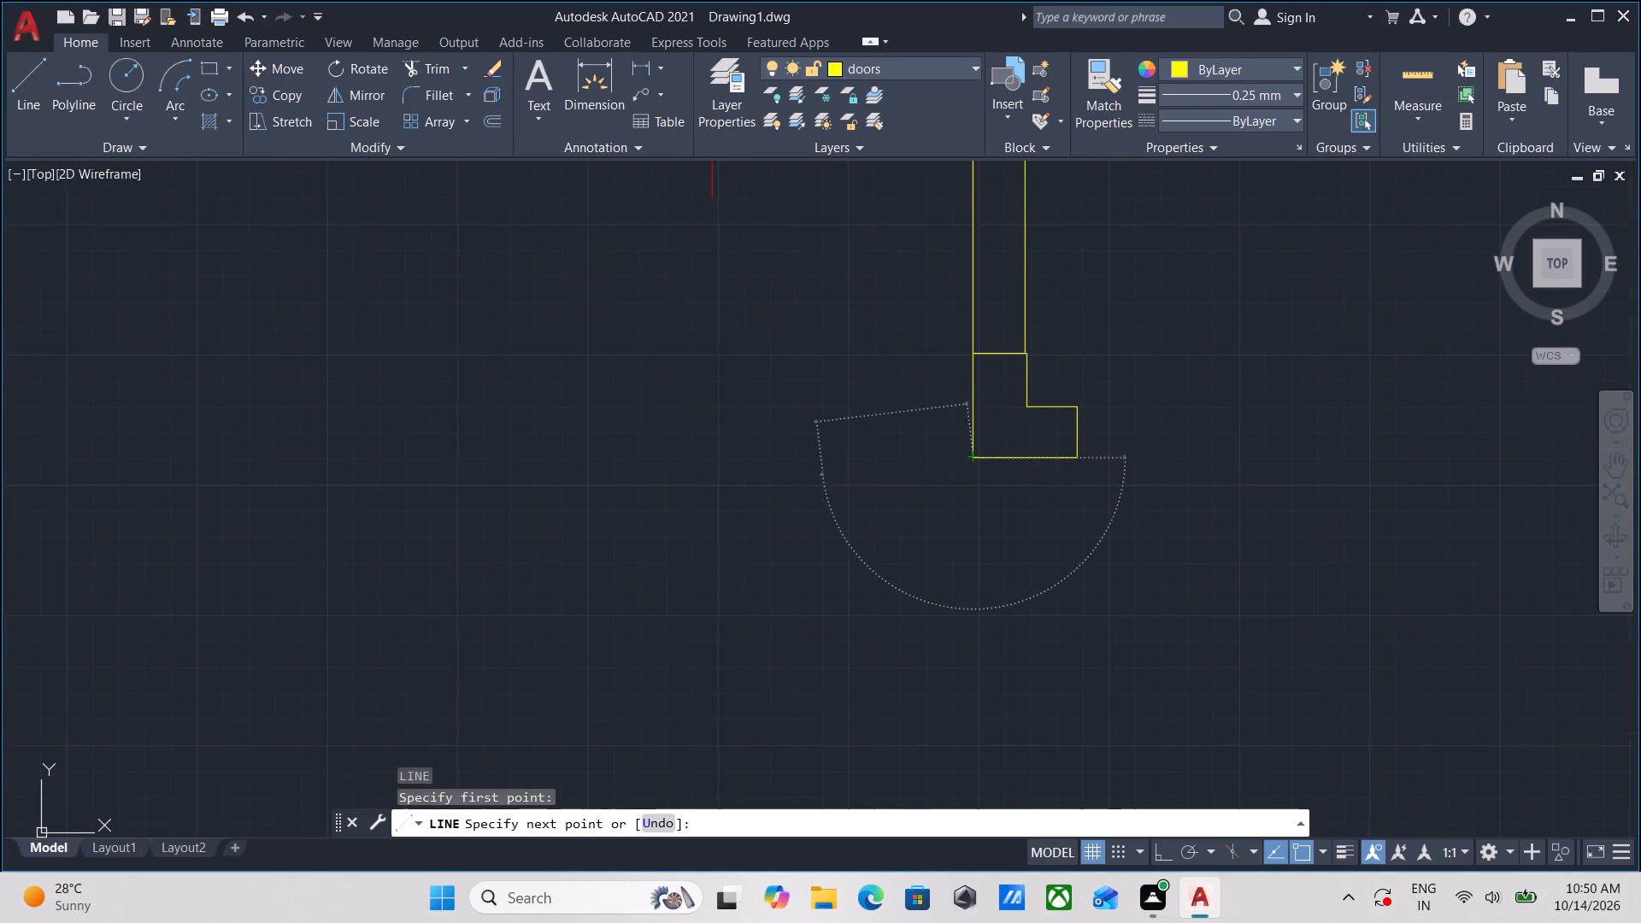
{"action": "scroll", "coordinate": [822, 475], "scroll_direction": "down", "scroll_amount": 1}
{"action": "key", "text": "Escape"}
On the walls layer, draw lines from the west frame's bottom outer corner 5" west and 5" north to the open wall line's end.
{"action": "left_click", "coordinate": [903, 74]}
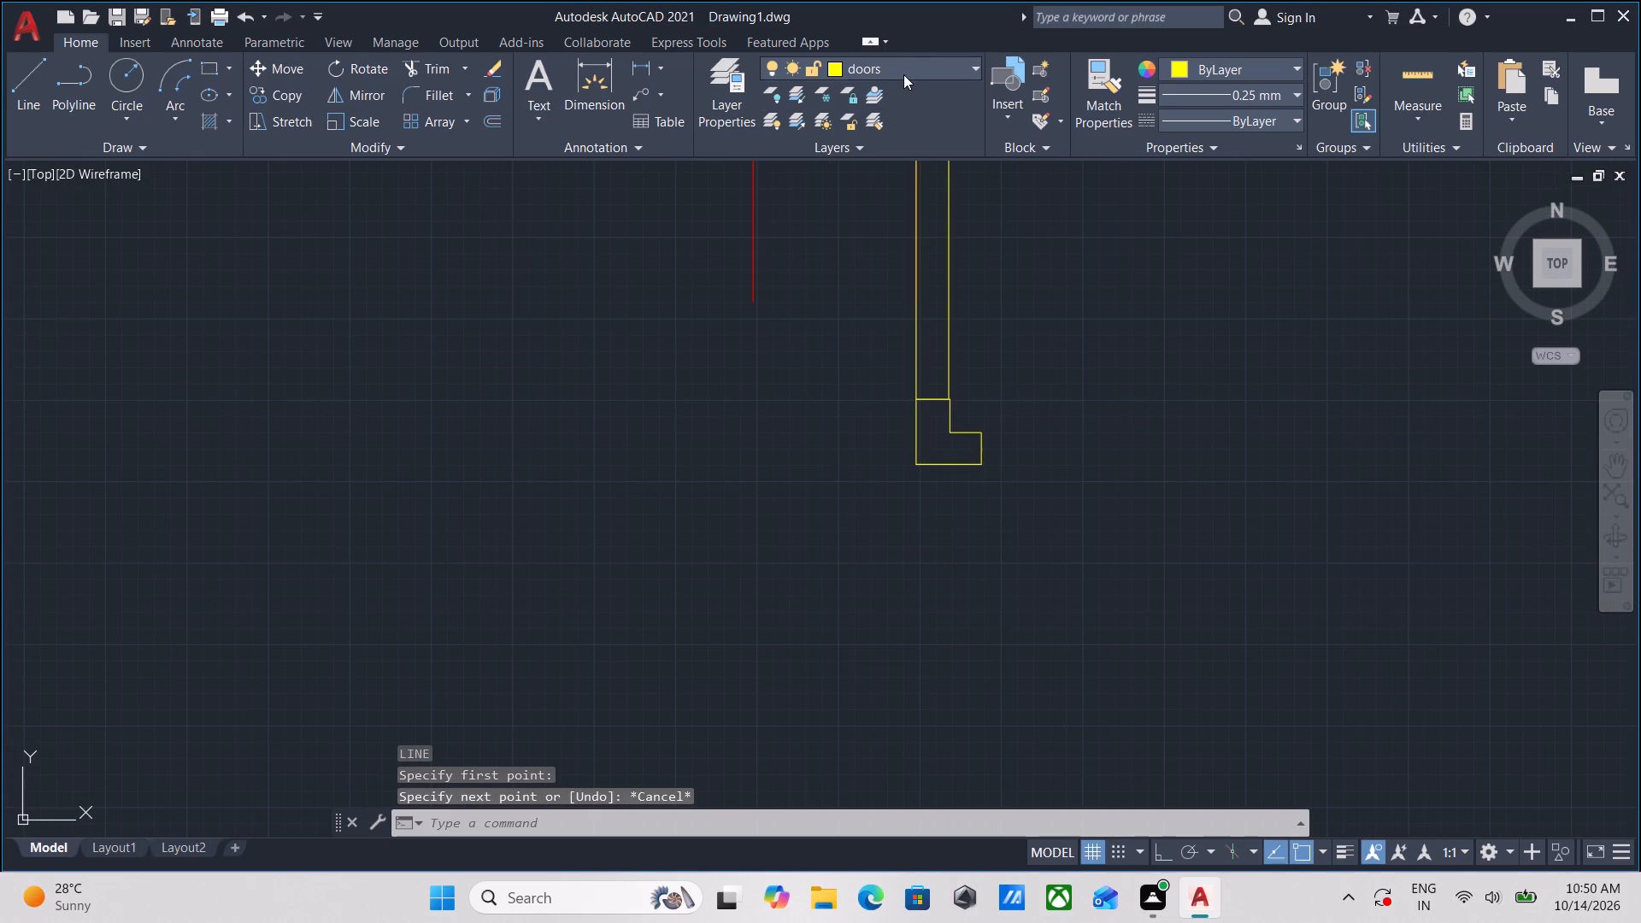
{"action": "left_click", "coordinate": [884, 204]}
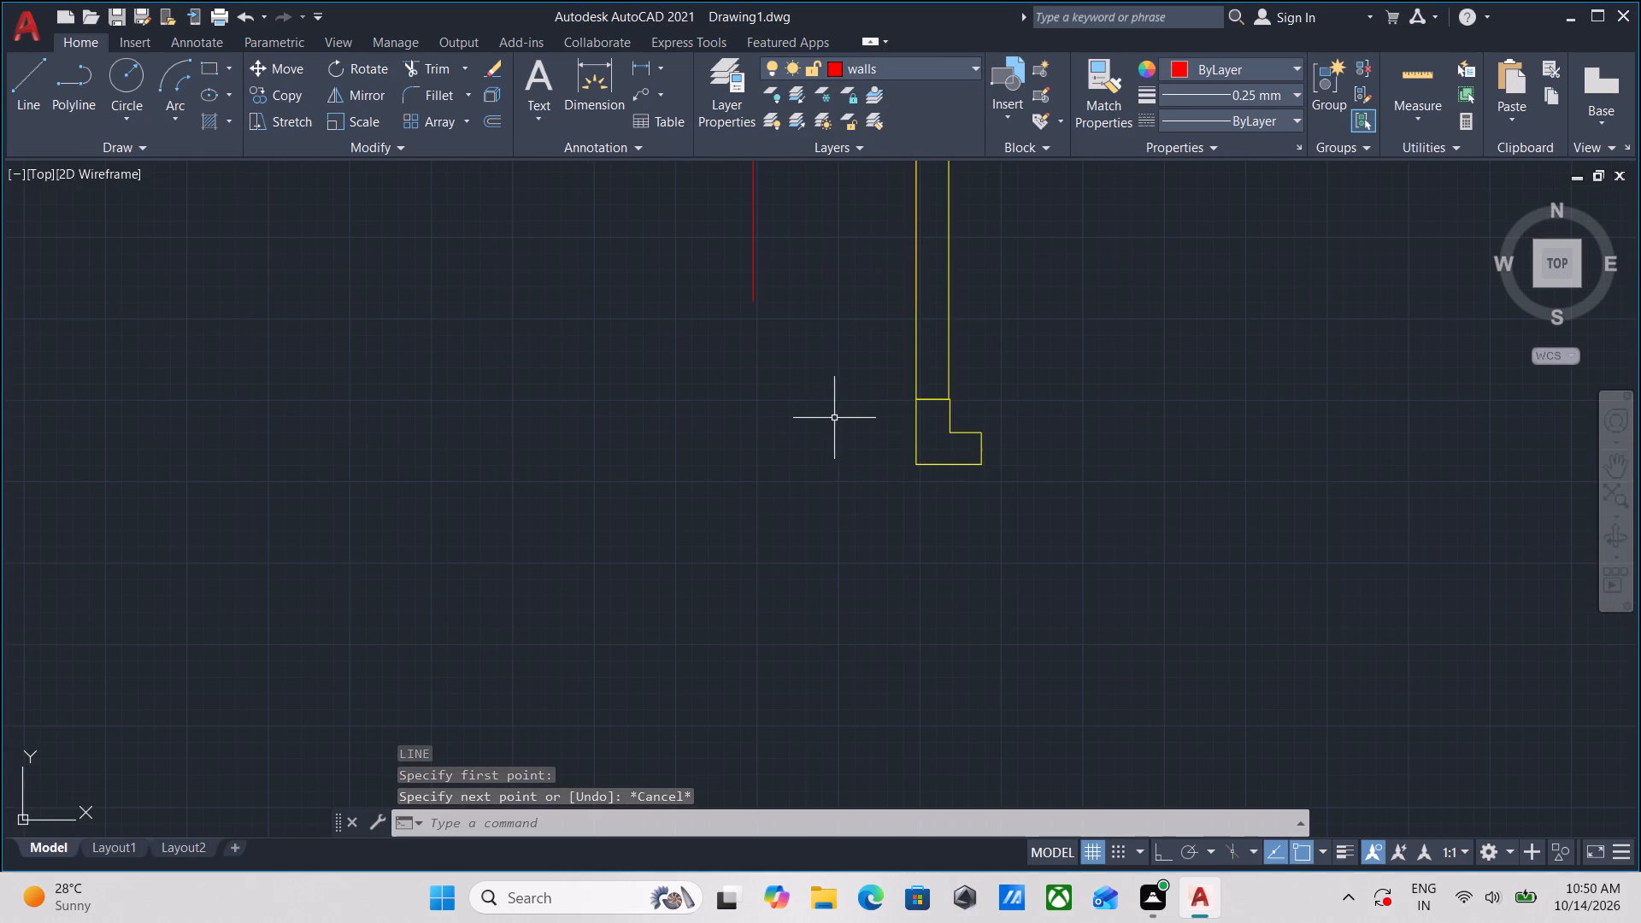
{"action": "middle_click_drag", "start_coordinate": [844, 419], "coordinate": [844, 490]}
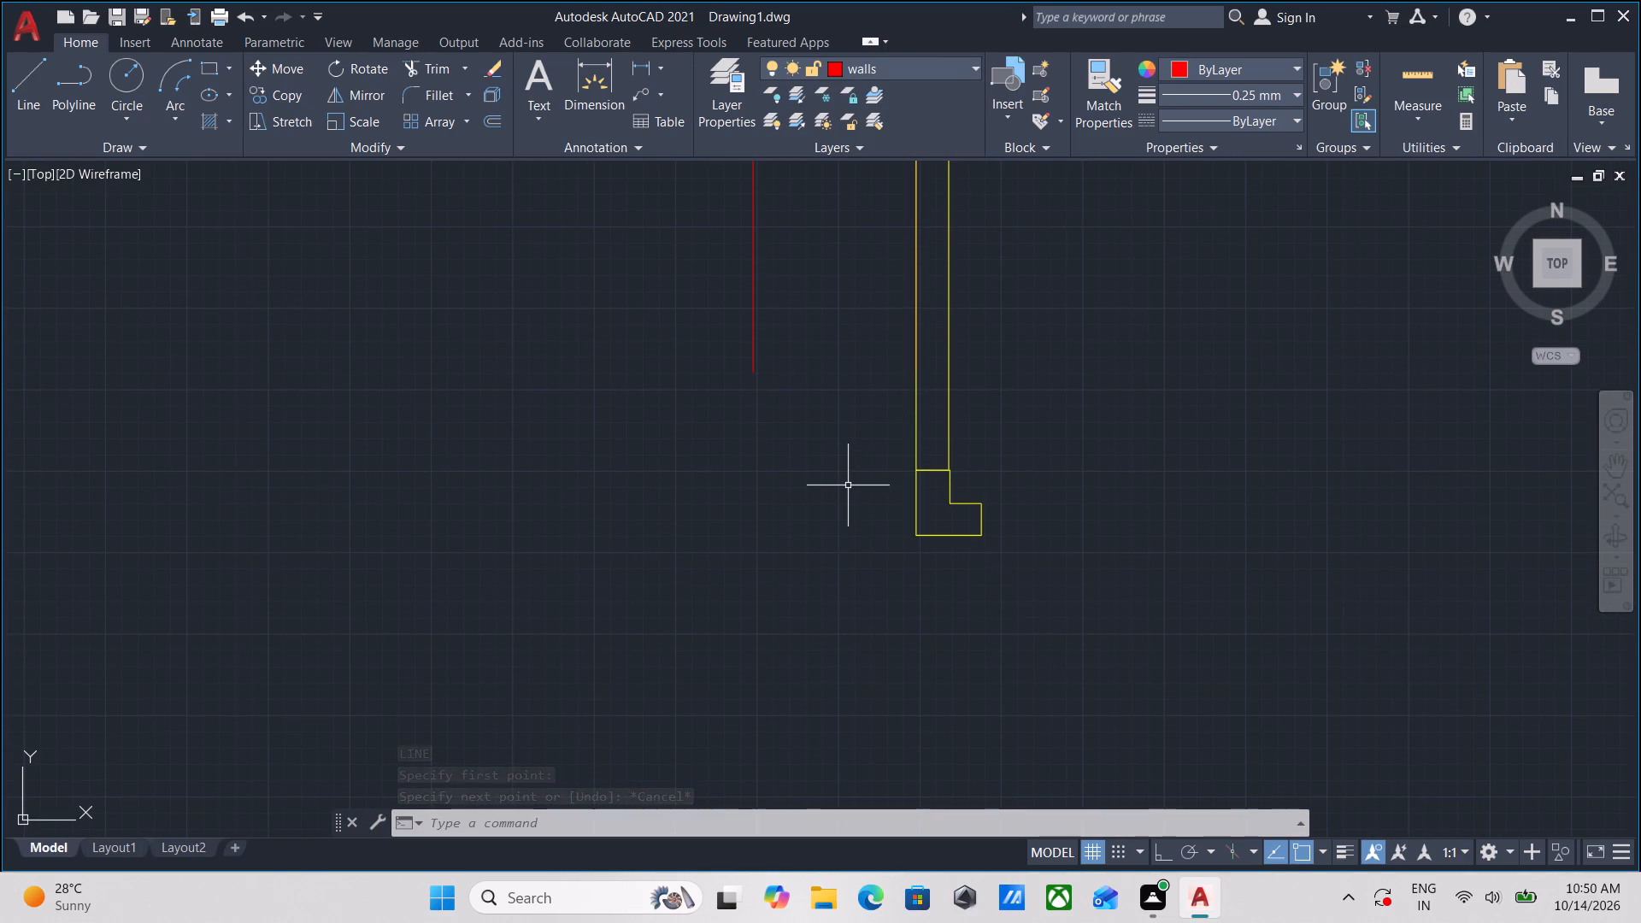
{"action": "key", "text": "l"}
{"action": "key", "text": "Return"}
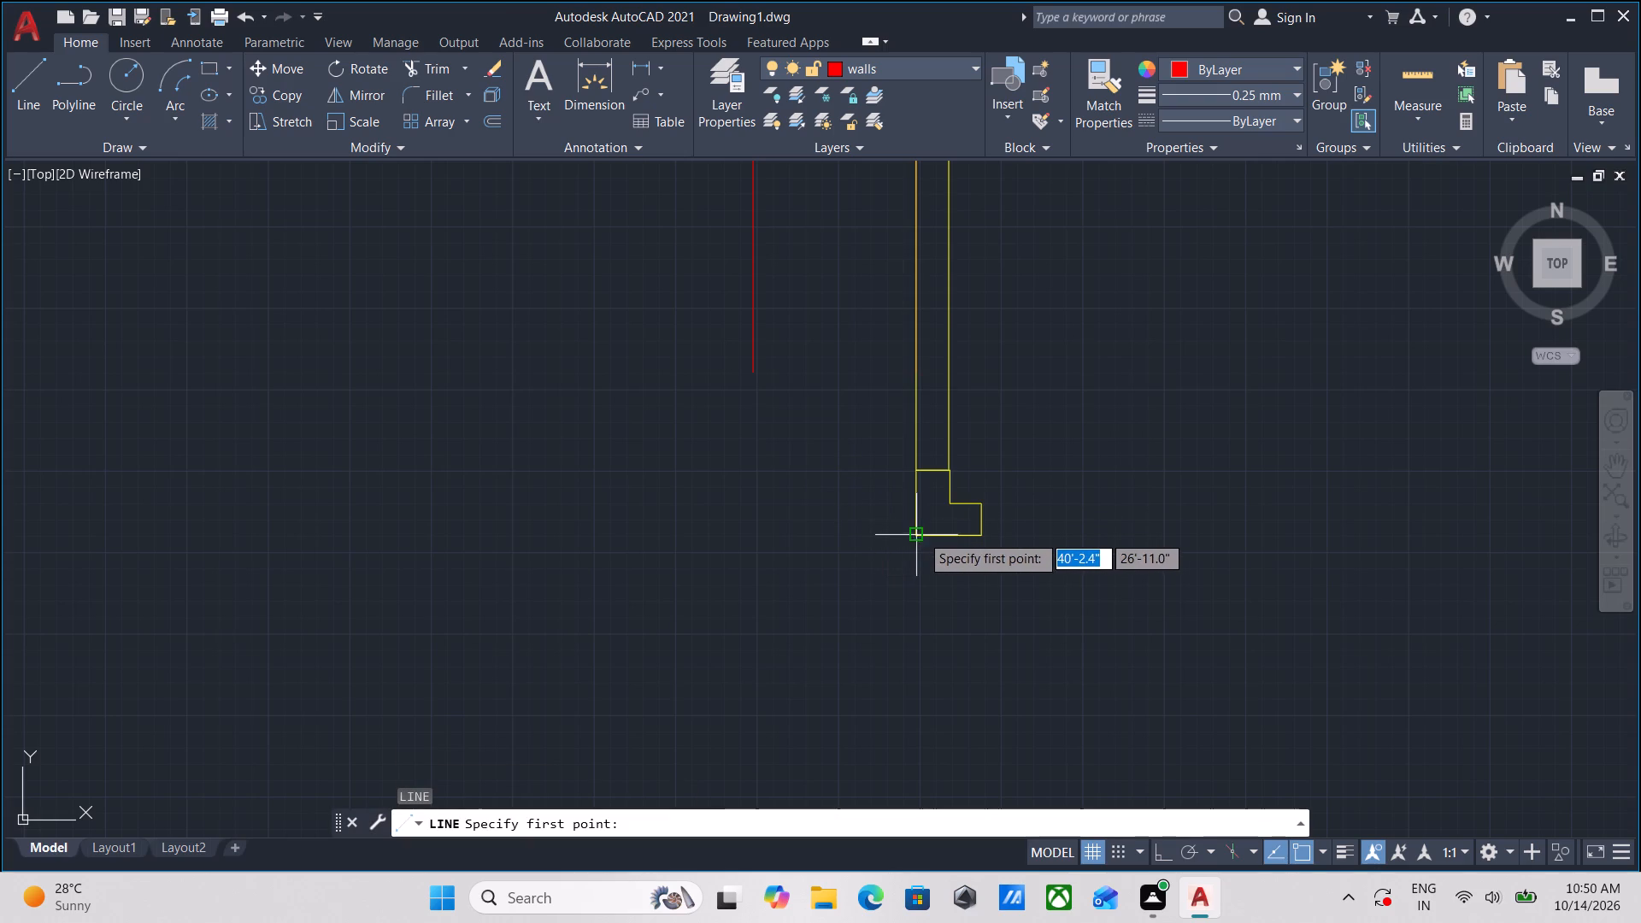
{"action": "left_click", "coordinate": [920, 538]}
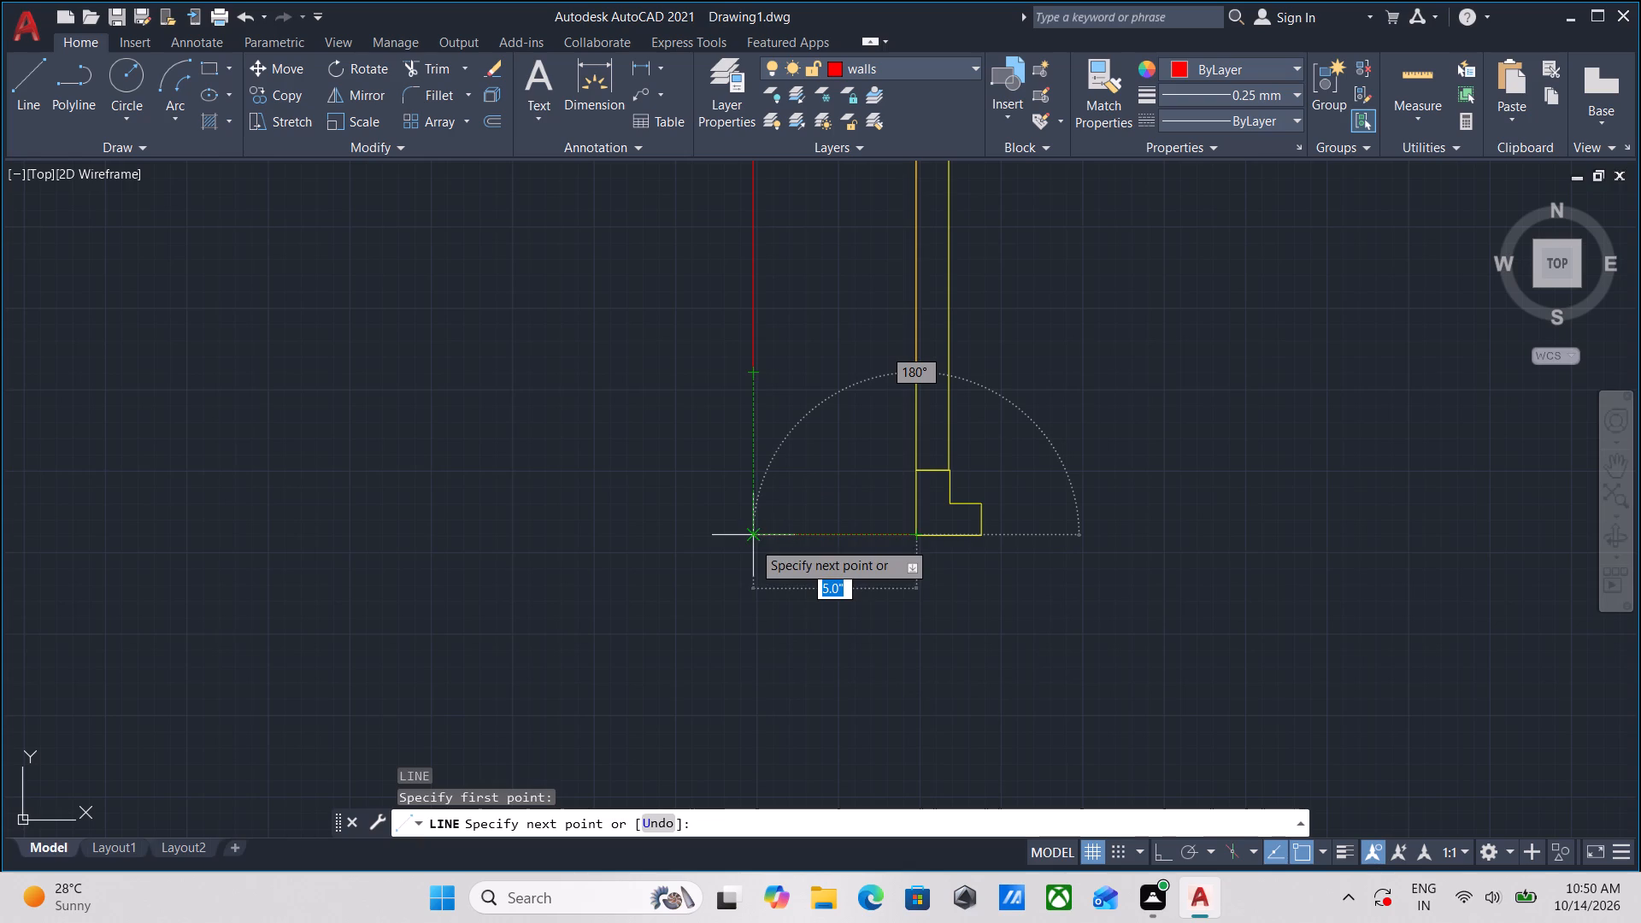
{"action": "left_click", "coordinate": [752, 541]}
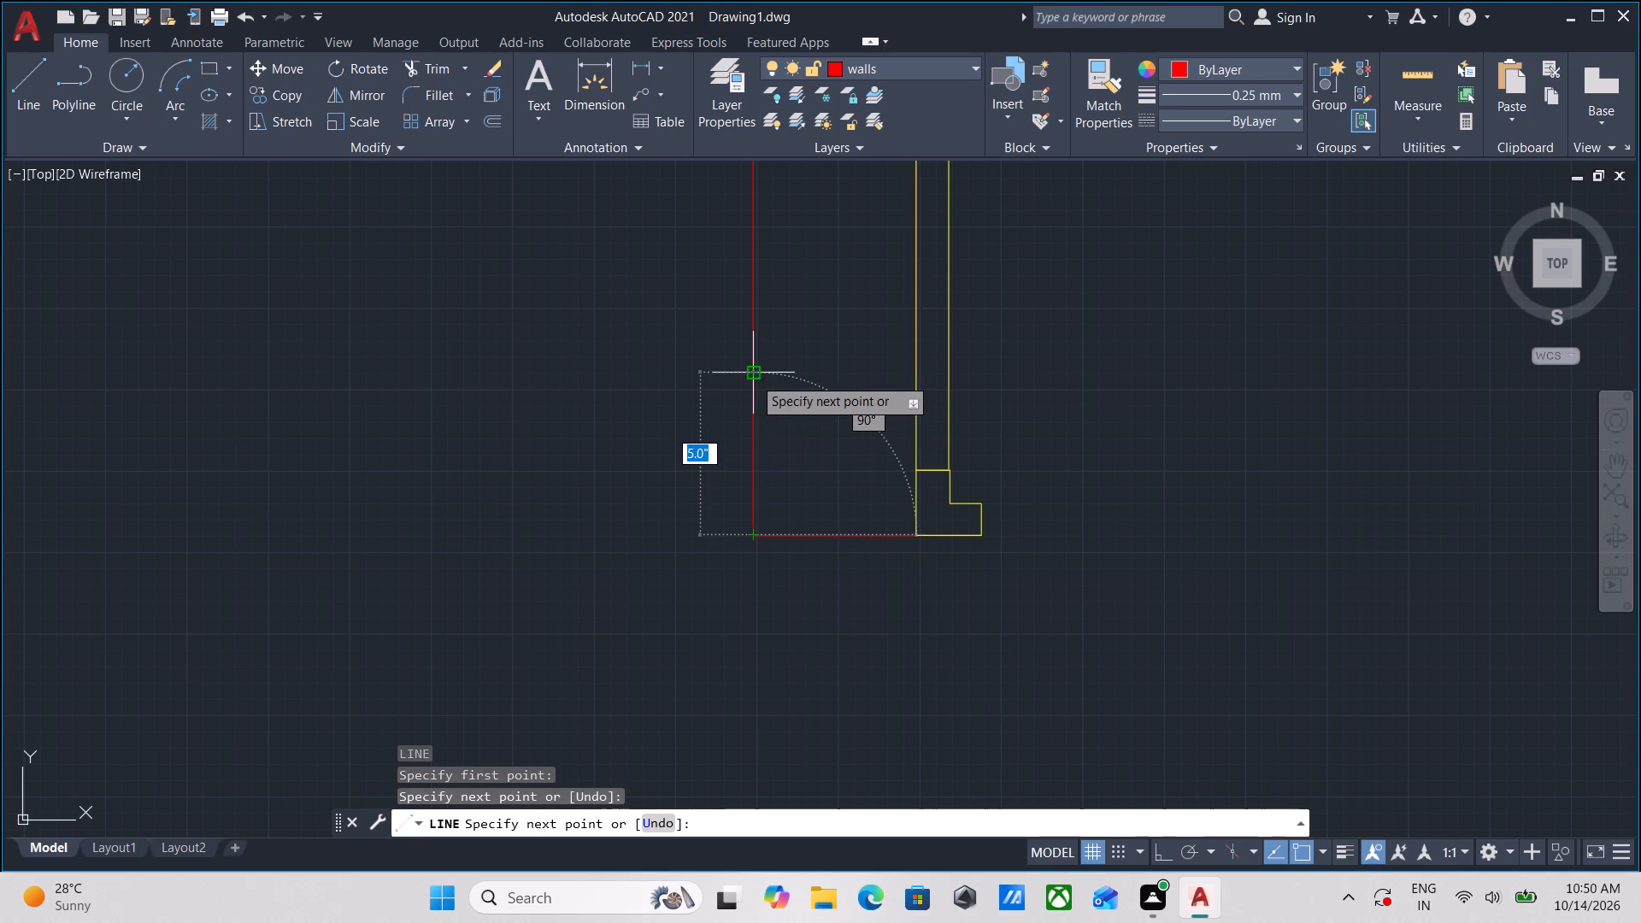
{"action": "left_click", "coordinate": [753, 376]}
{"action": "key", "text": "Escape"}
Ungroup the door beside the new wall end, accepting the first group offered.
{"action": "scroll", "coordinate": [789, 390], "scroll_direction": "down", "scroll_amount": 4}
{"action": "scroll", "coordinate": [848, 255], "scroll_direction": "up", "scroll_amount": 2}
{"action": "scroll", "coordinate": [820, 590], "scroll_direction": "up", "scroll_amount": 3}
{"action": "left_click", "coordinate": [821, 579]}
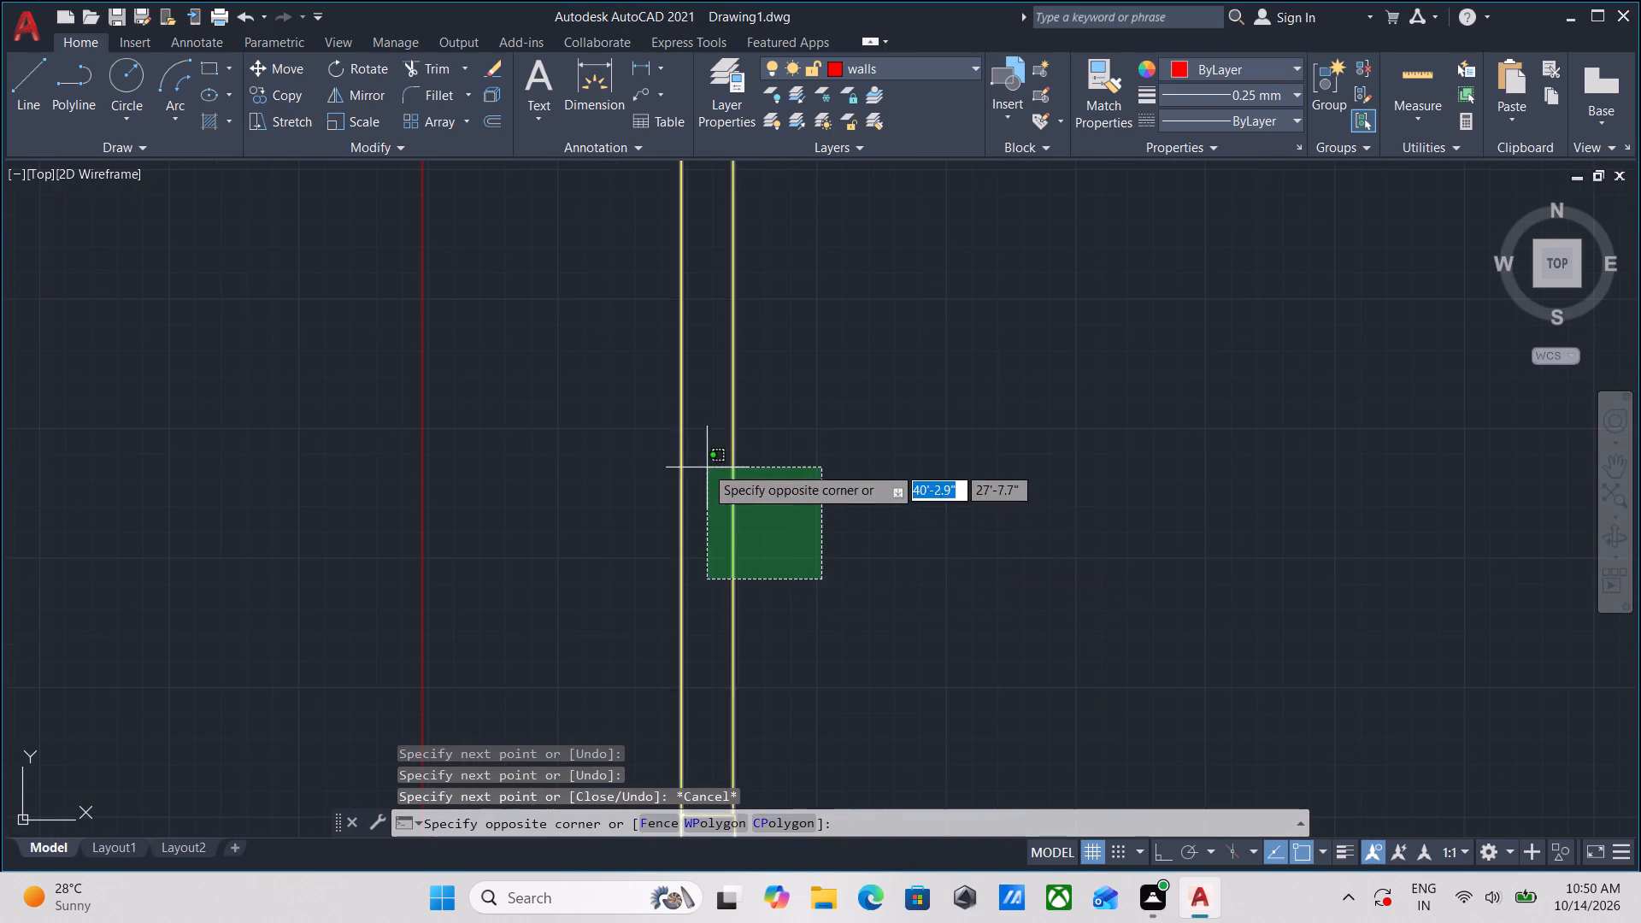
{"action": "left_click", "coordinate": [703, 464]}
{"action": "scroll", "coordinate": [791, 450], "scroll_direction": "down", "scroll_amount": 4}
{"action": "middle_click_drag", "start_coordinate": [884, 431], "coordinate": [867, 468]}
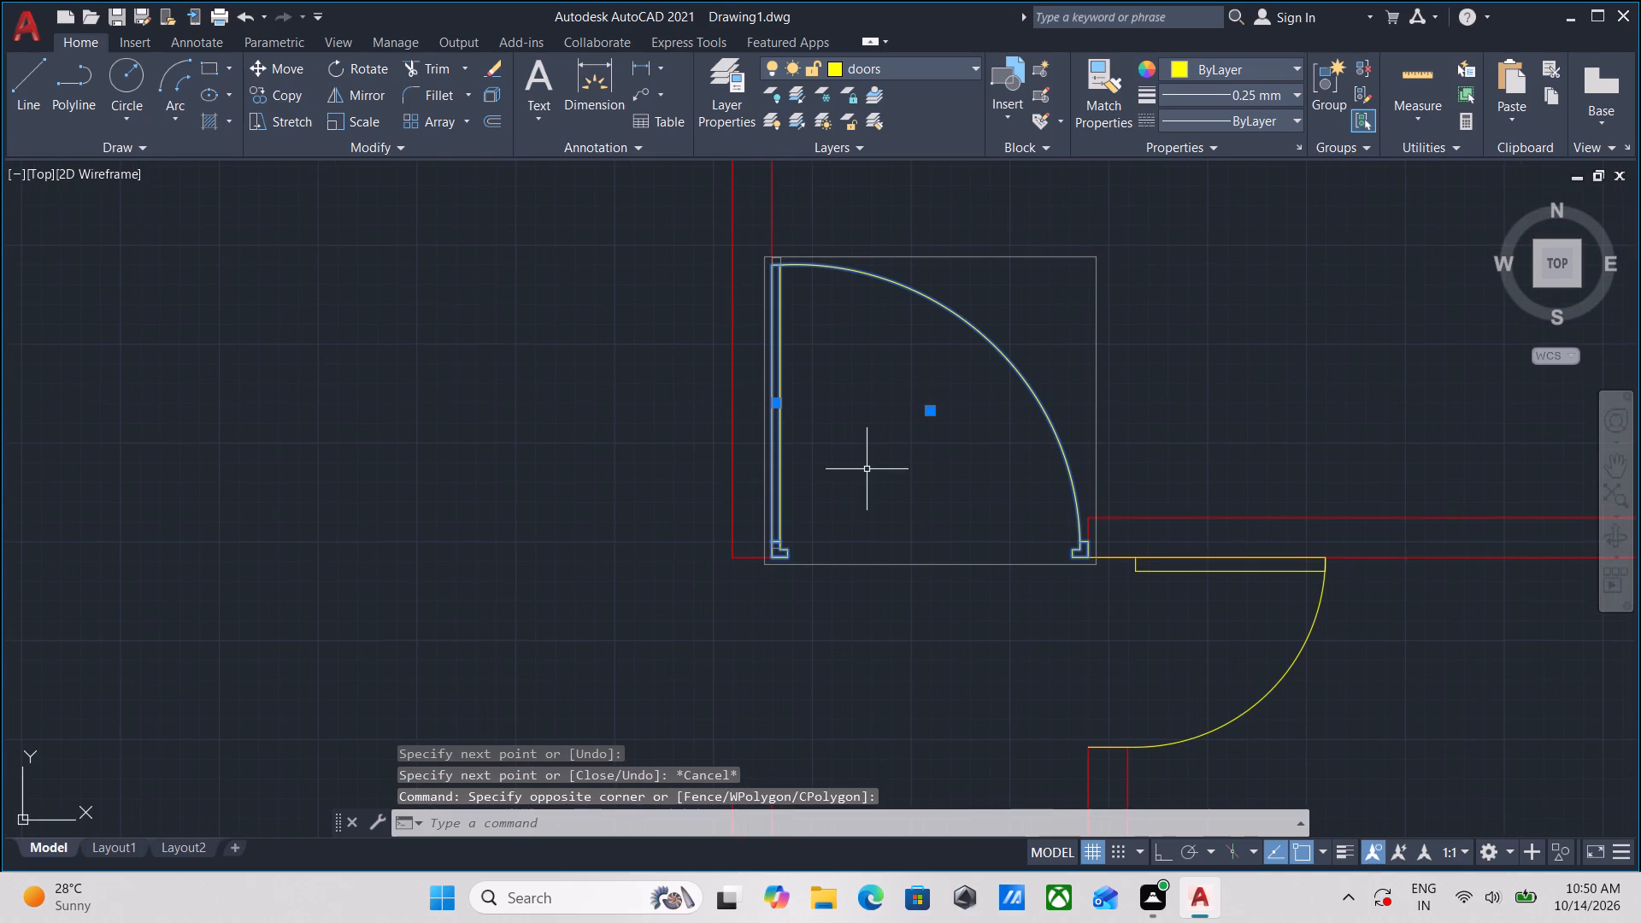
{"action": "type", "text": "ung"}
{"action": "key", "text": "Return"}
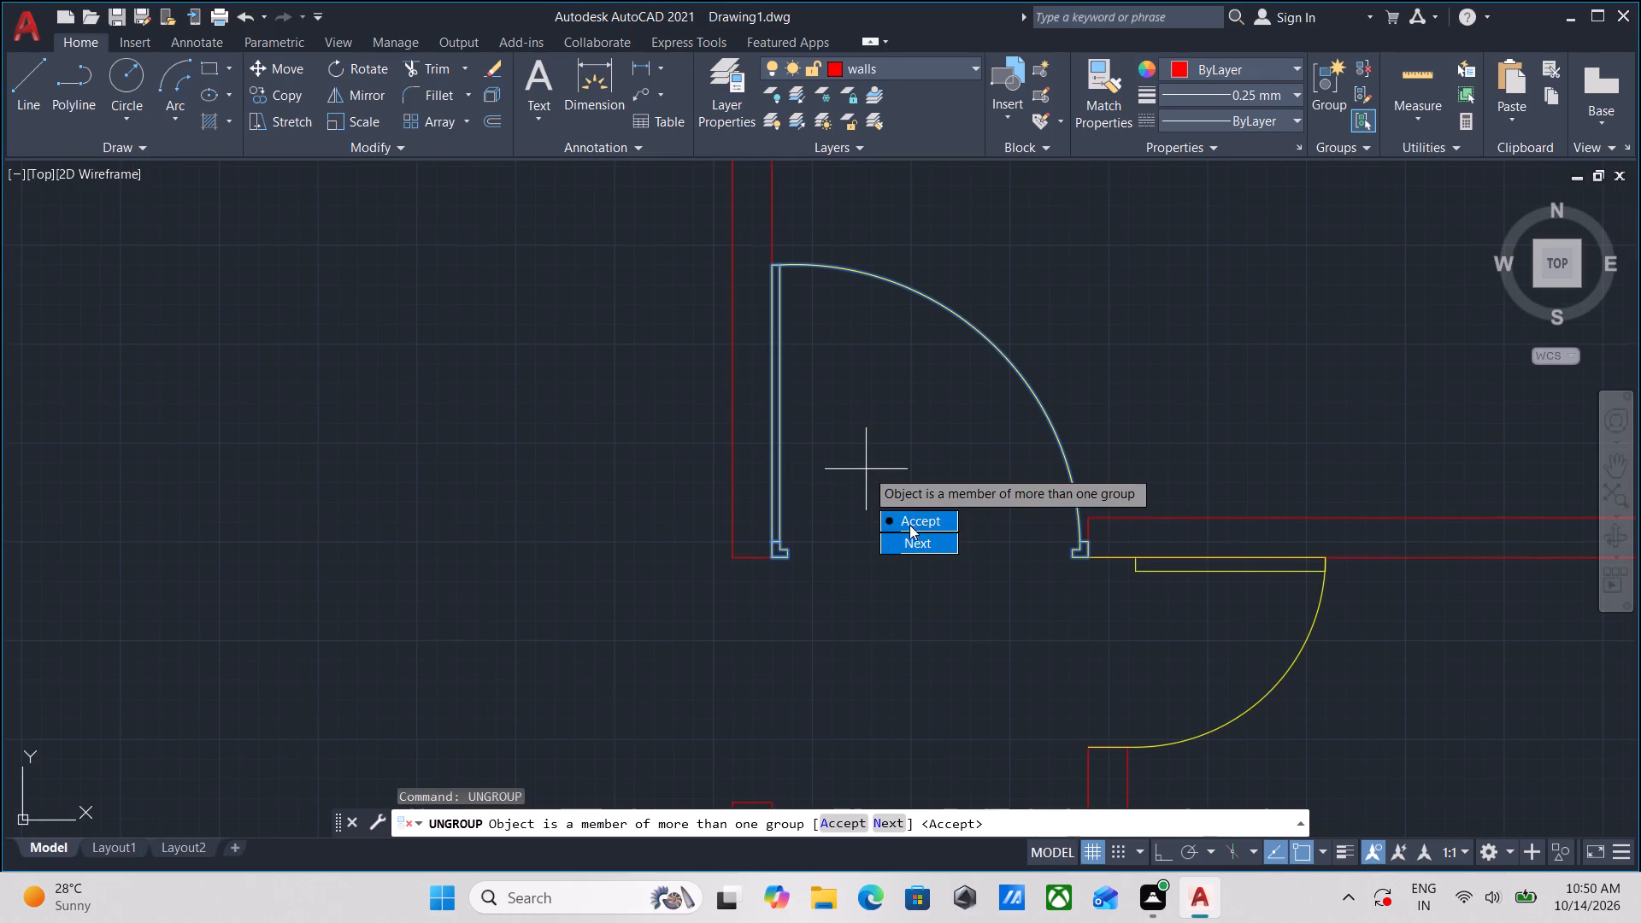
{"action": "left_click_drag", "start_coordinate": [908, 517], "coordinate": [866, 469]}
Move the door leaf about 0.5" east, from its bottom west corner to the midpoint of the west frame's top edge.
{"action": "scroll", "coordinate": [767, 469], "scroll_direction": "up", "scroll_amount": 3}
{"action": "left_click", "coordinate": [830, 512]}
{"action": "left_click", "coordinate": [809, 490]}
{"action": "scroll", "coordinate": [866, 495], "scroll_direction": "down", "scroll_amount": 1}
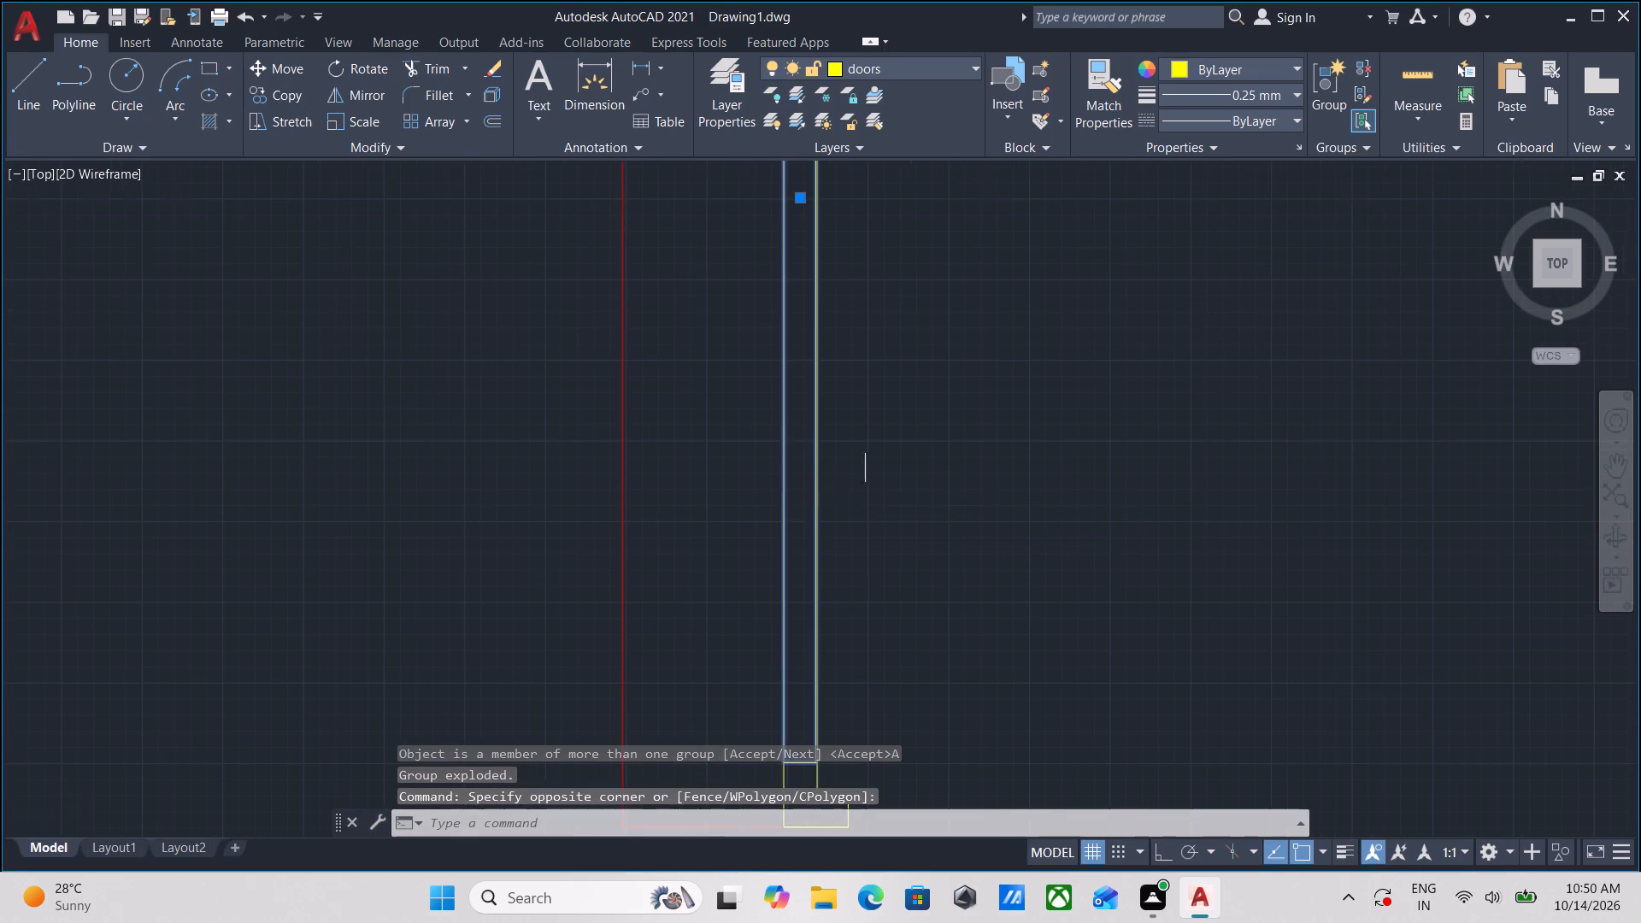
{"action": "scroll", "coordinate": [867, 494], "scroll_direction": "down", "scroll_amount": 1}
{"action": "middle_click_drag", "start_coordinate": [867, 494], "coordinate": [878, 426]}
{"action": "scroll", "coordinate": [836, 541], "scroll_direction": "up", "scroll_amount": 3}
{"action": "middle_click_drag", "start_coordinate": [835, 544], "coordinate": [814, 551]}
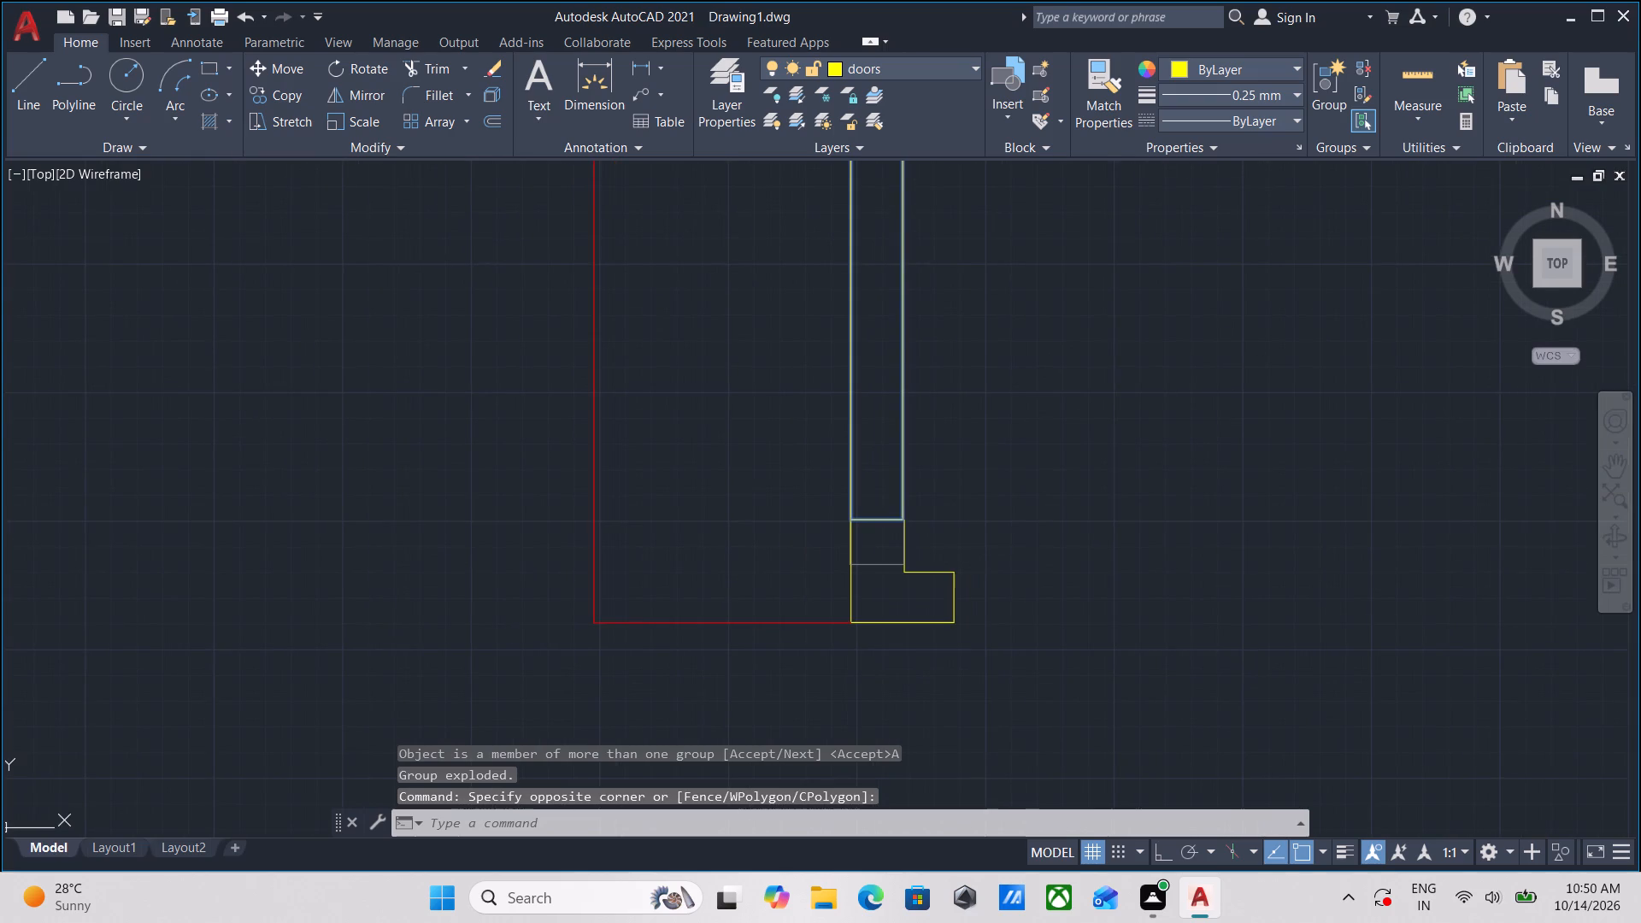
{"action": "key", "text": "m"}
{"action": "key", "text": "Return"}
{"action": "scroll", "coordinate": [835, 564], "scroll_direction": "up", "scroll_amount": 2}
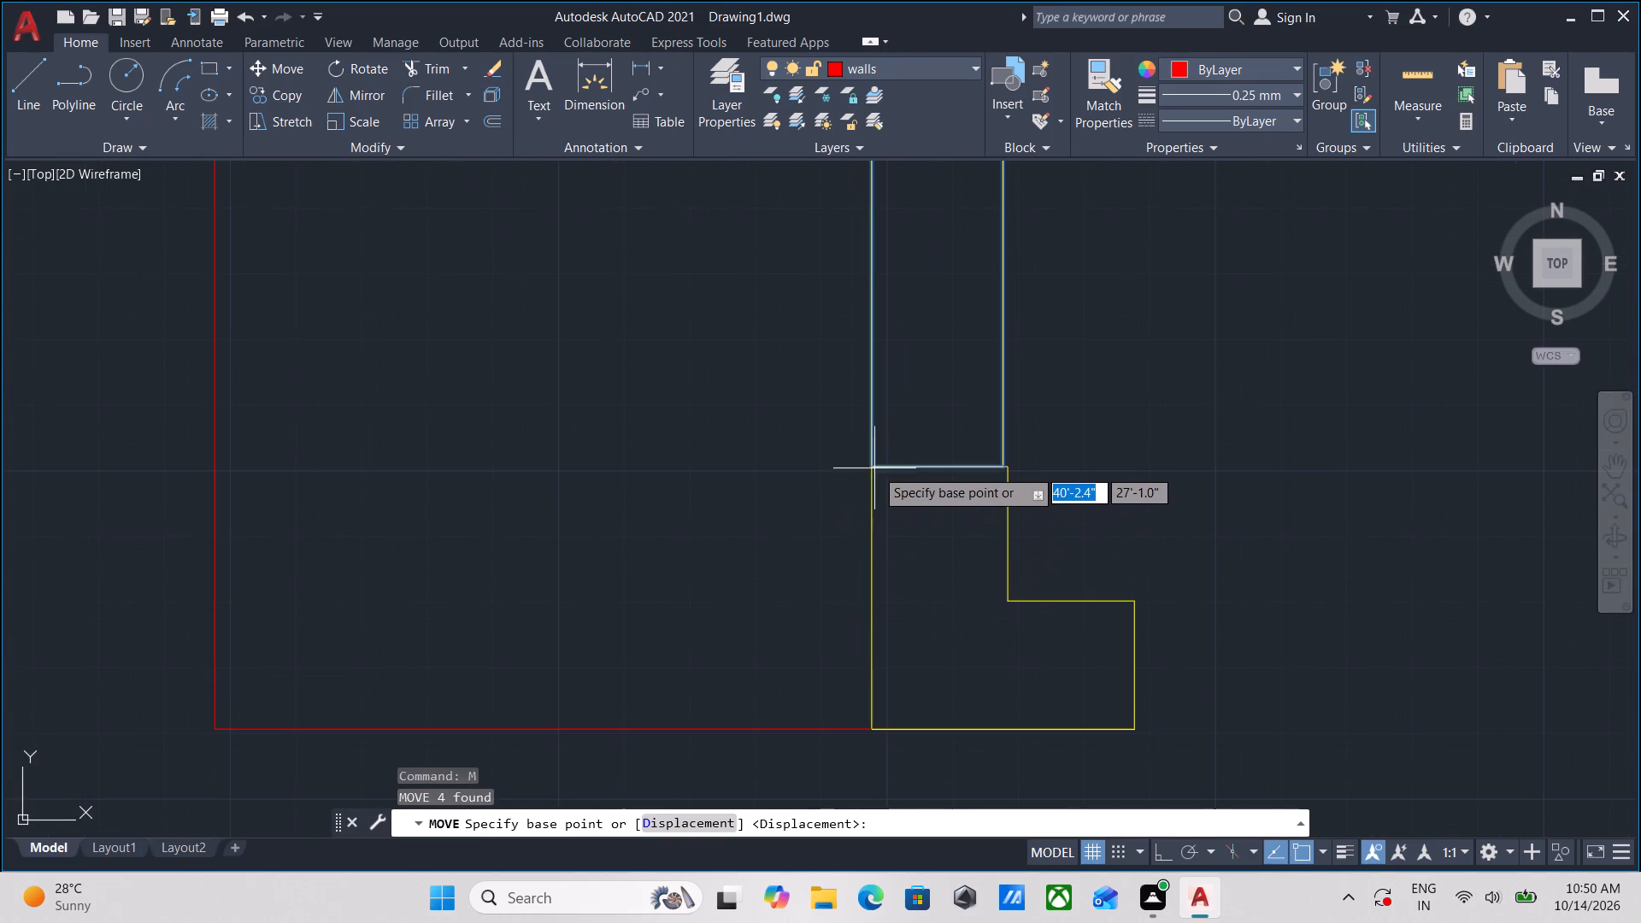
{"action": "left_click", "coordinate": [871, 468]}
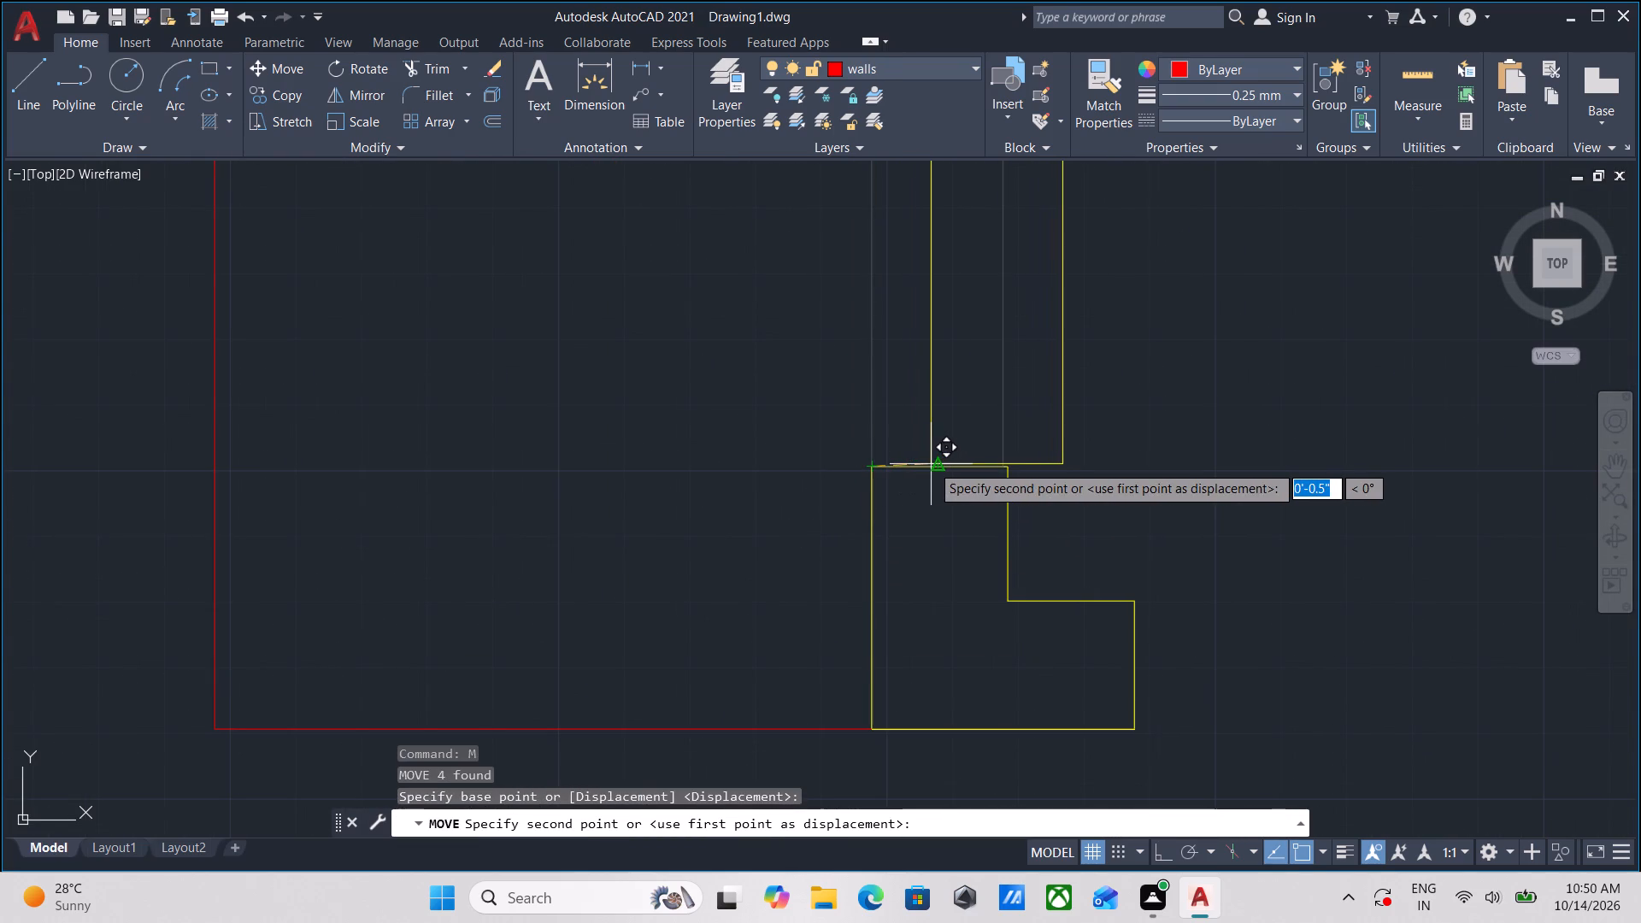
{"action": "left_click", "coordinate": [933, 464]}
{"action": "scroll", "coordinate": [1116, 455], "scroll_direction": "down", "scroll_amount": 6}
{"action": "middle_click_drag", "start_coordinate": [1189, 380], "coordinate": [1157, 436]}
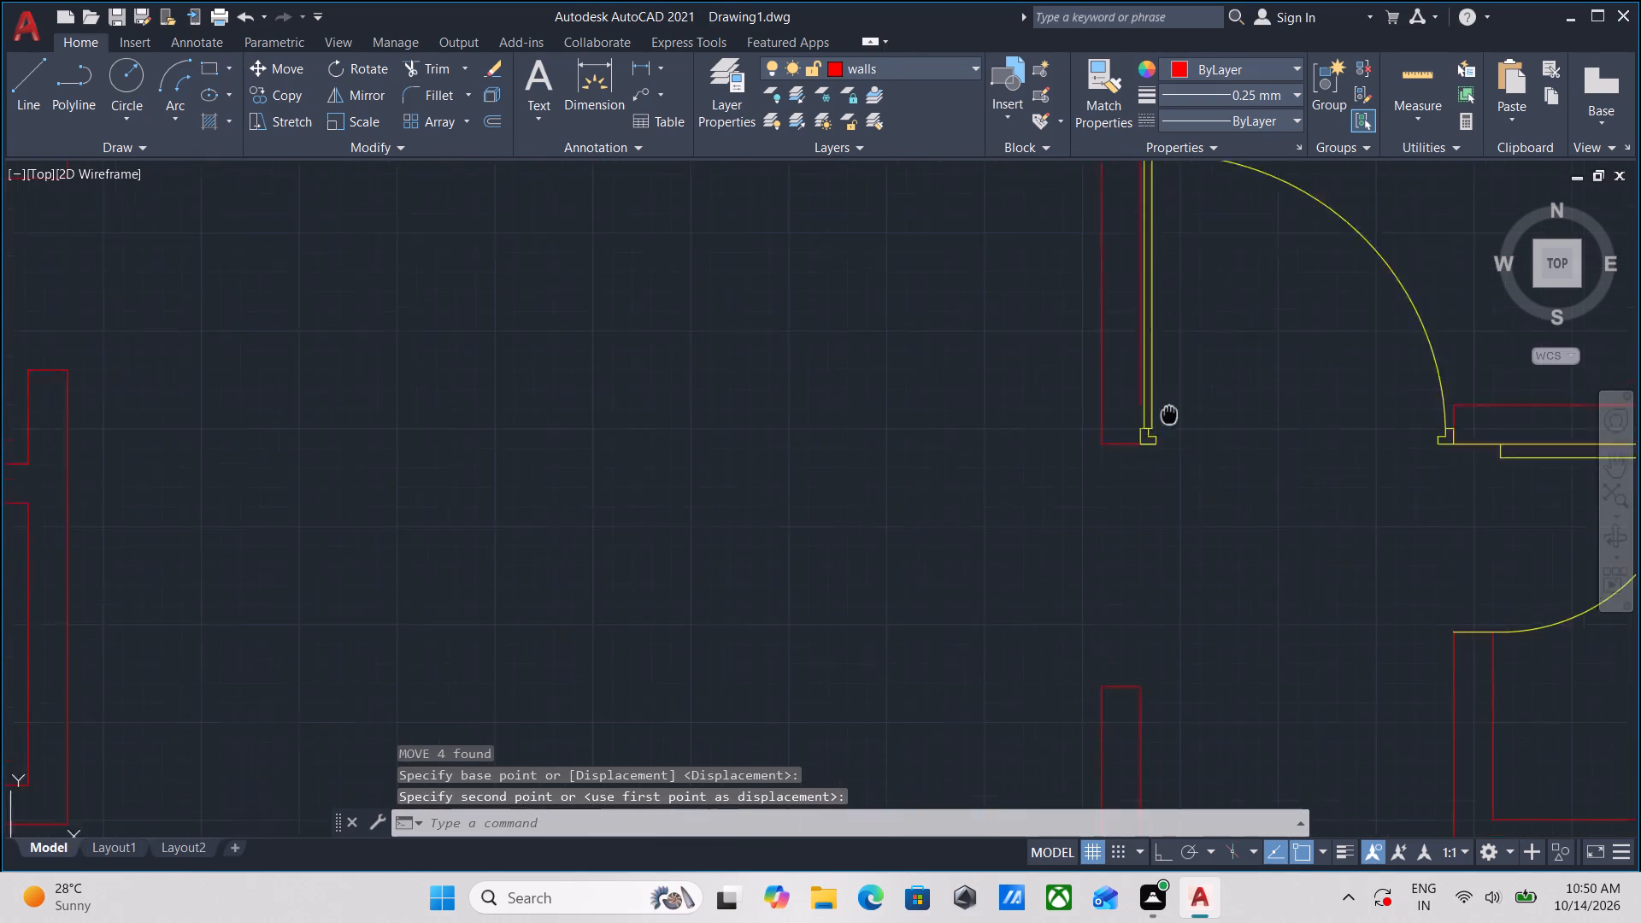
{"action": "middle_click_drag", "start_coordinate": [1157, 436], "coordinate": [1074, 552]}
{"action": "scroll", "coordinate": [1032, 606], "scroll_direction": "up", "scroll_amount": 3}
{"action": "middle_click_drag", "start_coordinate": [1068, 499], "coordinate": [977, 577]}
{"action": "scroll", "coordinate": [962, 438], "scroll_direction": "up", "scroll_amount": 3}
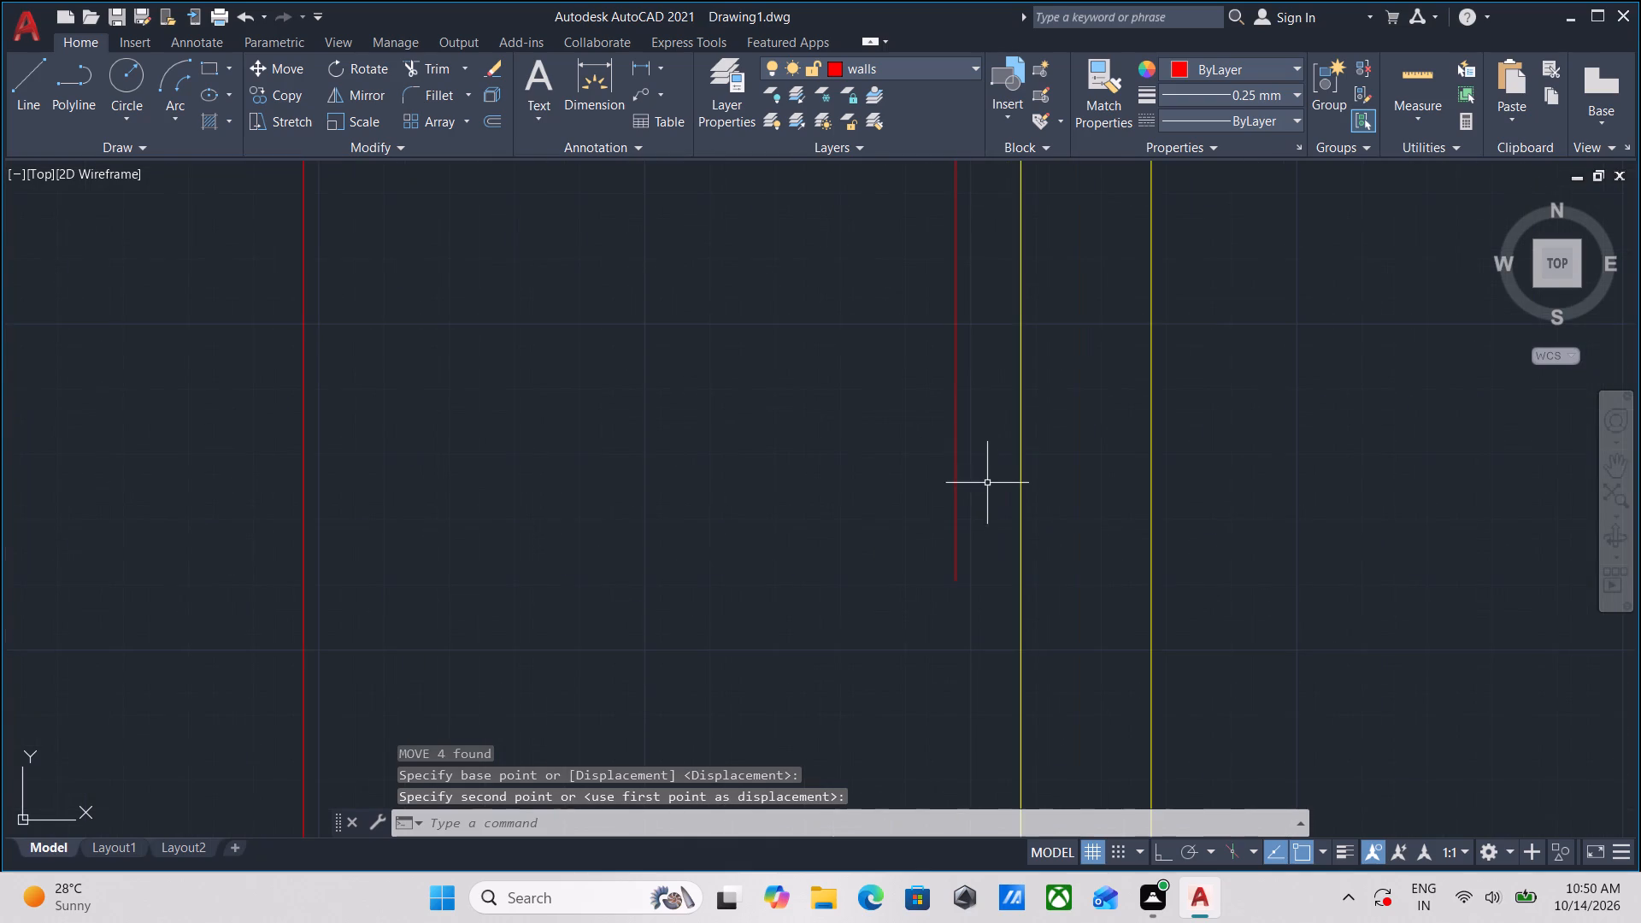
Extend the loose wall line 3" south to the top outer corner of the door's west frame.
{"action": "left_click", "coordinate": [987, 488]}
{"action": "left_click", "coordinate": [895, 498]}
{"action": "scroll", "coordinate": [934, 555], "scroll_direction": "down", "scroll_amount": 1}
{"action": "middle_click_drag", "start_coordinate": [919, 402], "coordinate": [914, 216]}
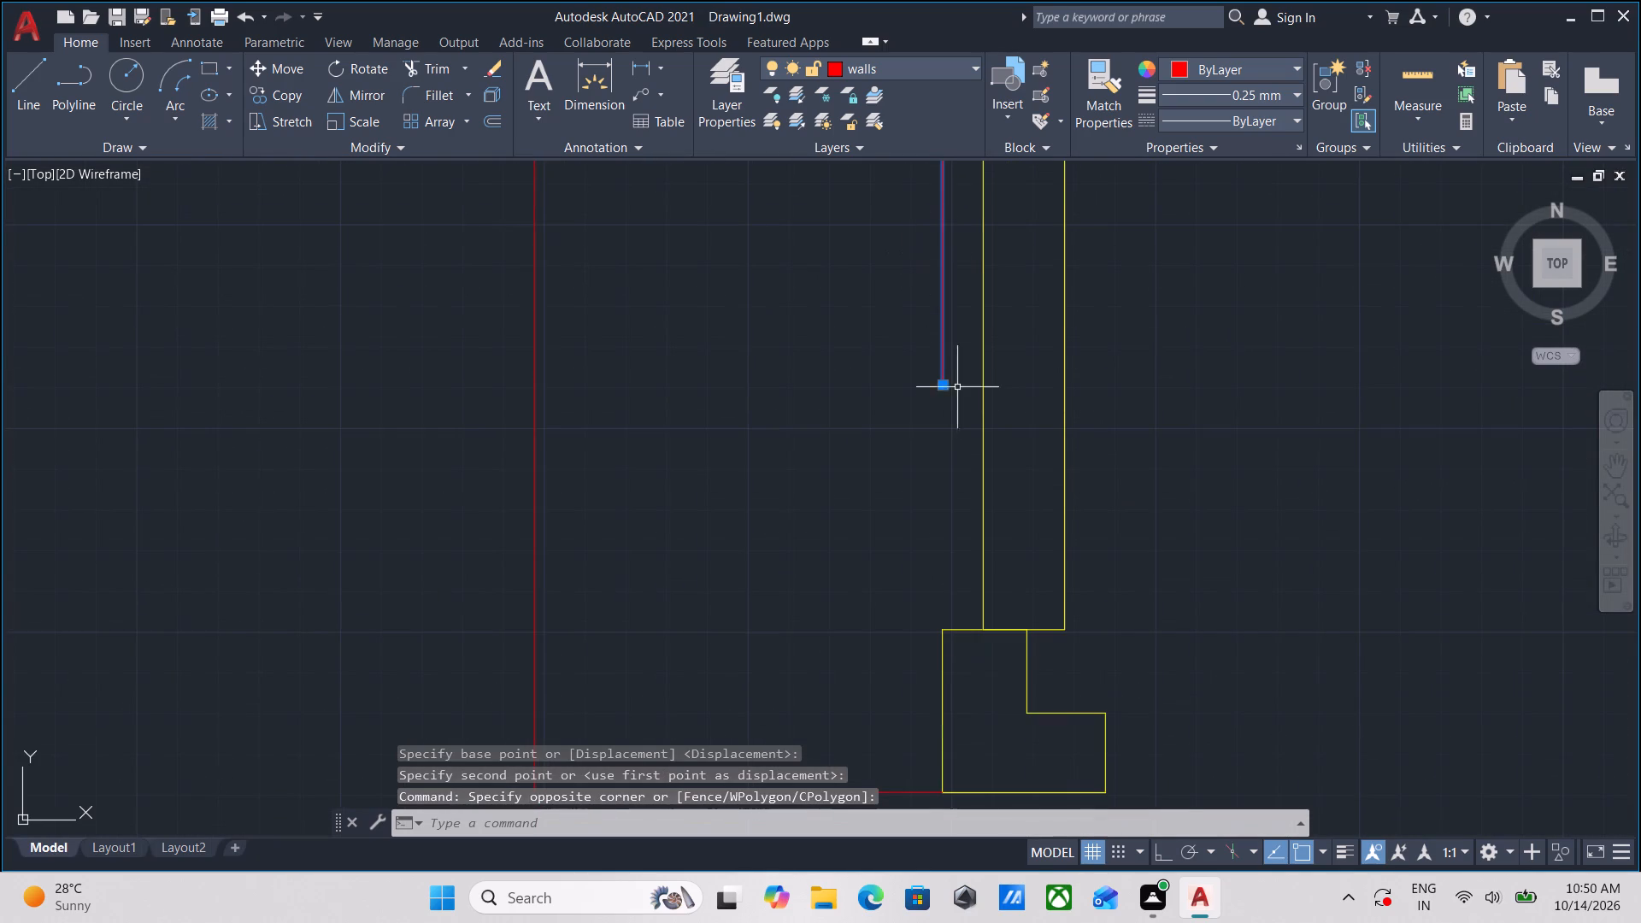
{"action": "left_click", "coordinate": [943, 384]}
{"action": "middle_click_drag", "start_coordinate": [936, 500], "coordinate": [956, 406]}
{"action": "scroll", "coordinate": [936, 500], "scroll_direction": "down", "scroll_amount": 1}
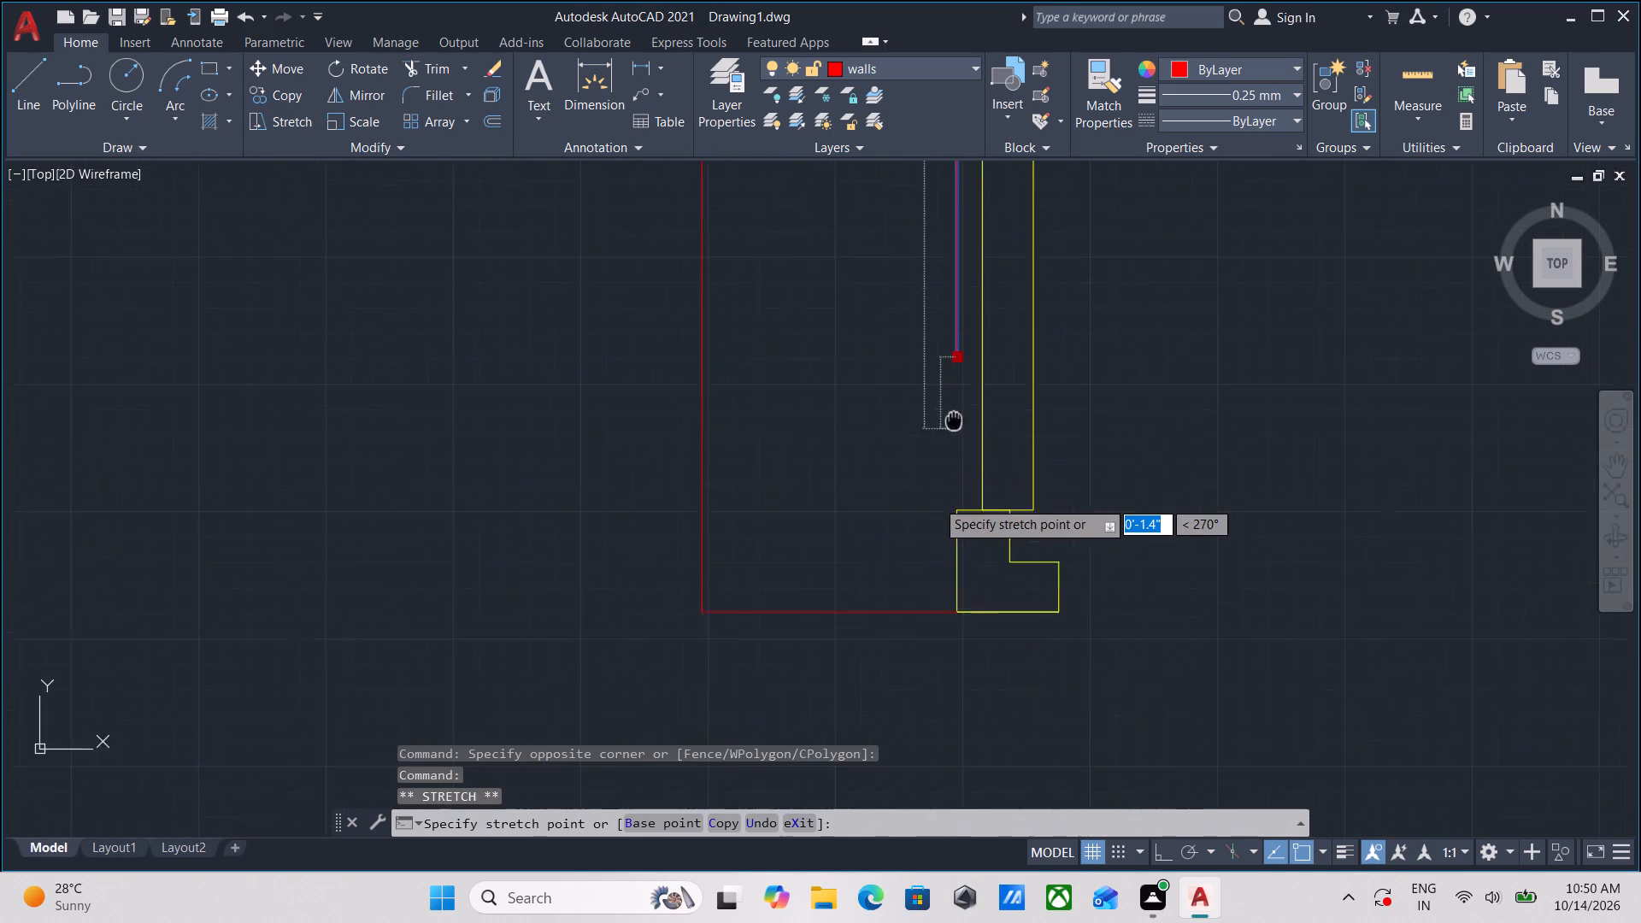
{"action": "middle_click_drag", "start_coordinate": [956, 406], "coordinate": [957, 373]}
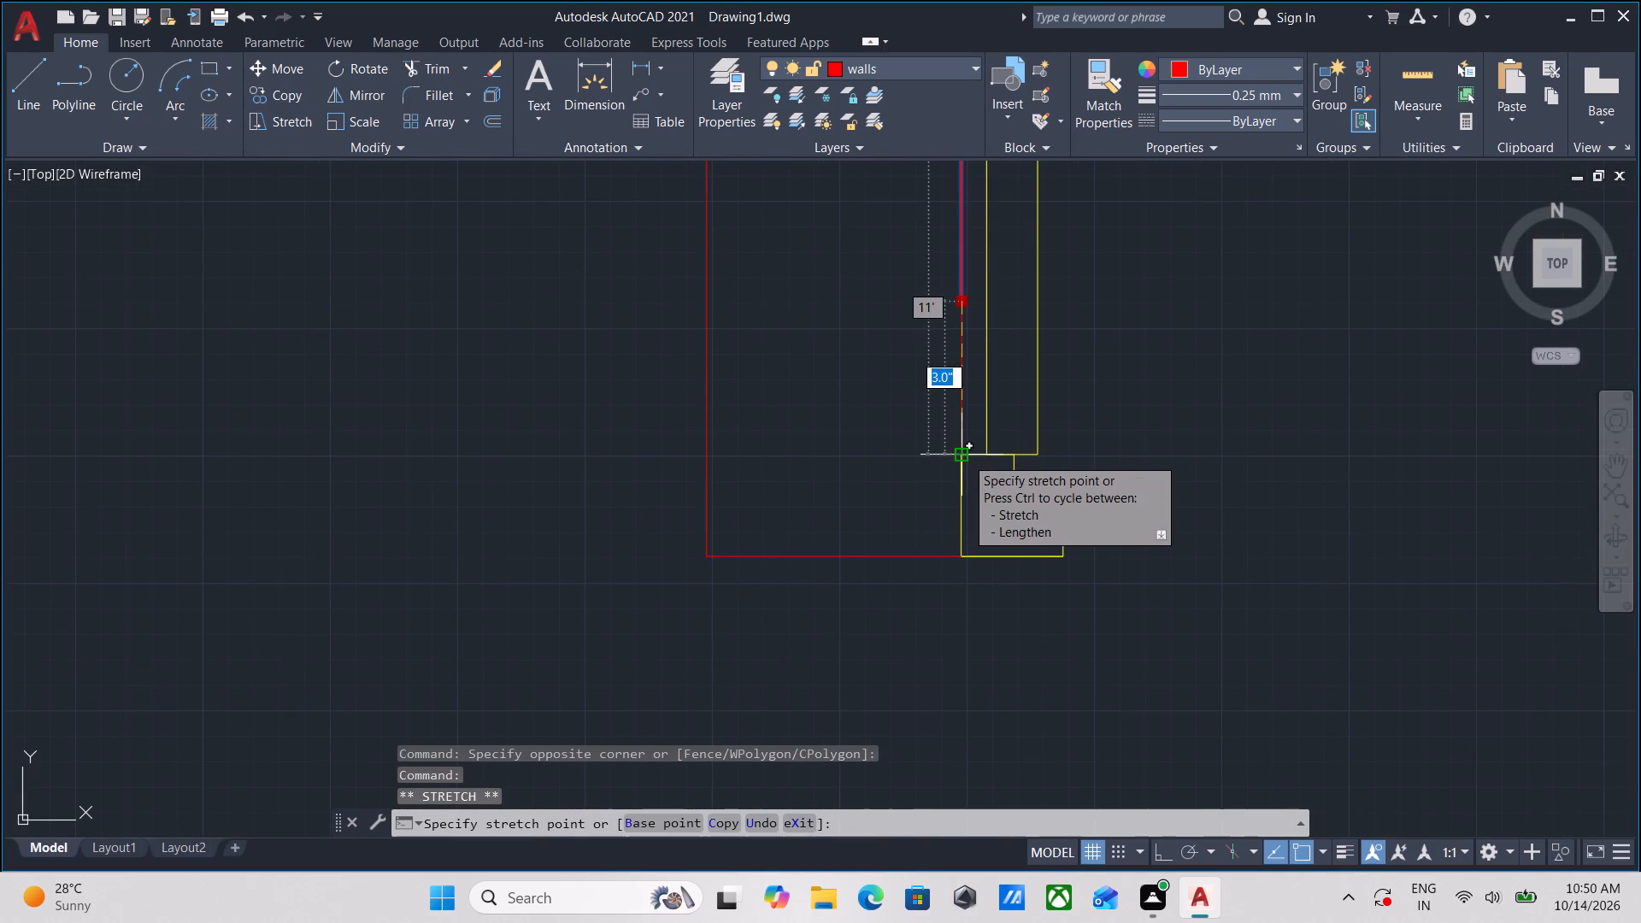
{"action": "left_click", "coordinate": [965, 456]}
{"action": "scroll", "coordinate": [973, 431], "scroll_direction": "down", "scroll_amount": 4}
{"action": "scroll", "coordinate": [1059, 367], "scroll_direction": "down", "scroll_amount": 1}
{"action": "middle_click_drag", "start_coordinate": [1059, 367], "coordinate": [963, 544]}
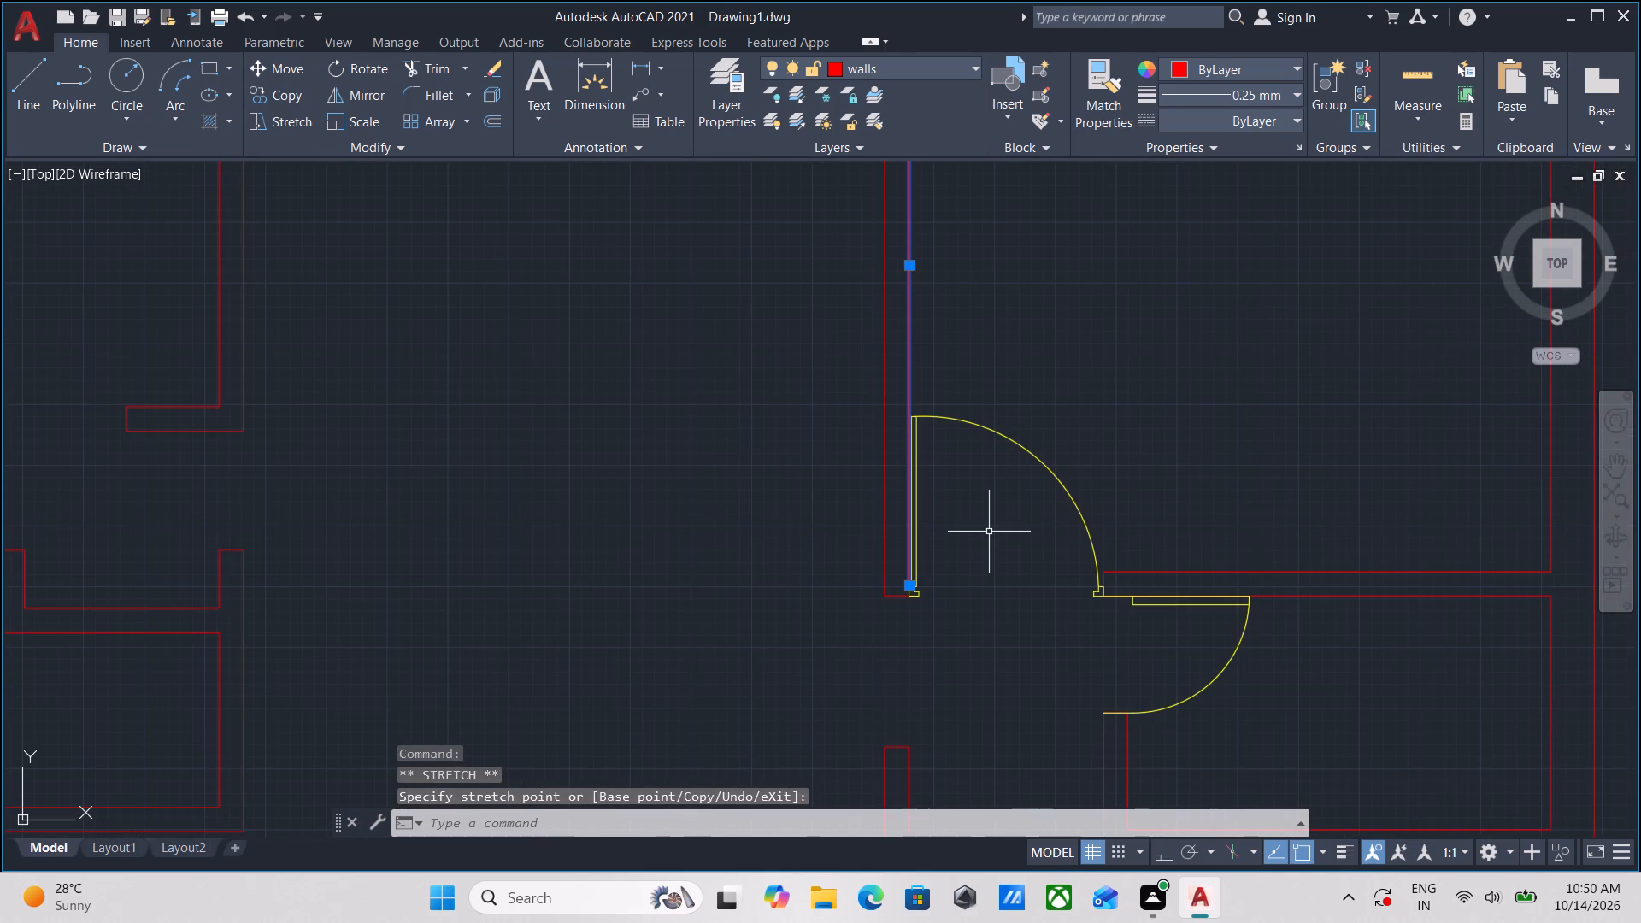
{"action": "key", "text": "Escape"}
Group the door's swing arc, leaf and west frame pieces together.
{"action": "scroll", "coordinate": [997, 526], "scroll_direction": "down", "scroll_amount": 1}
{"action": "scroll", "coordinate": [1047, 443], "scroll_direction": "up", "scroll_amount": 2}
{"action": "middle_click_drag", "start_coordinate": [1032, 497], "coordinate": [1034, 383]}
{"action": "left_click_drag", "start_coordinate": [1041, 388], "coordinate": [1007, 431]}
{"action": "left_click", "coordinate": [967, 478]}
{"action": "scroll", "coordinate": [857, 616], "scroll_direction": "up", "scroll_amount": 2}
{"action": "scroll", "coordinate": [732, 650], "scroll_direction": "up", "scroll_amount": 2}
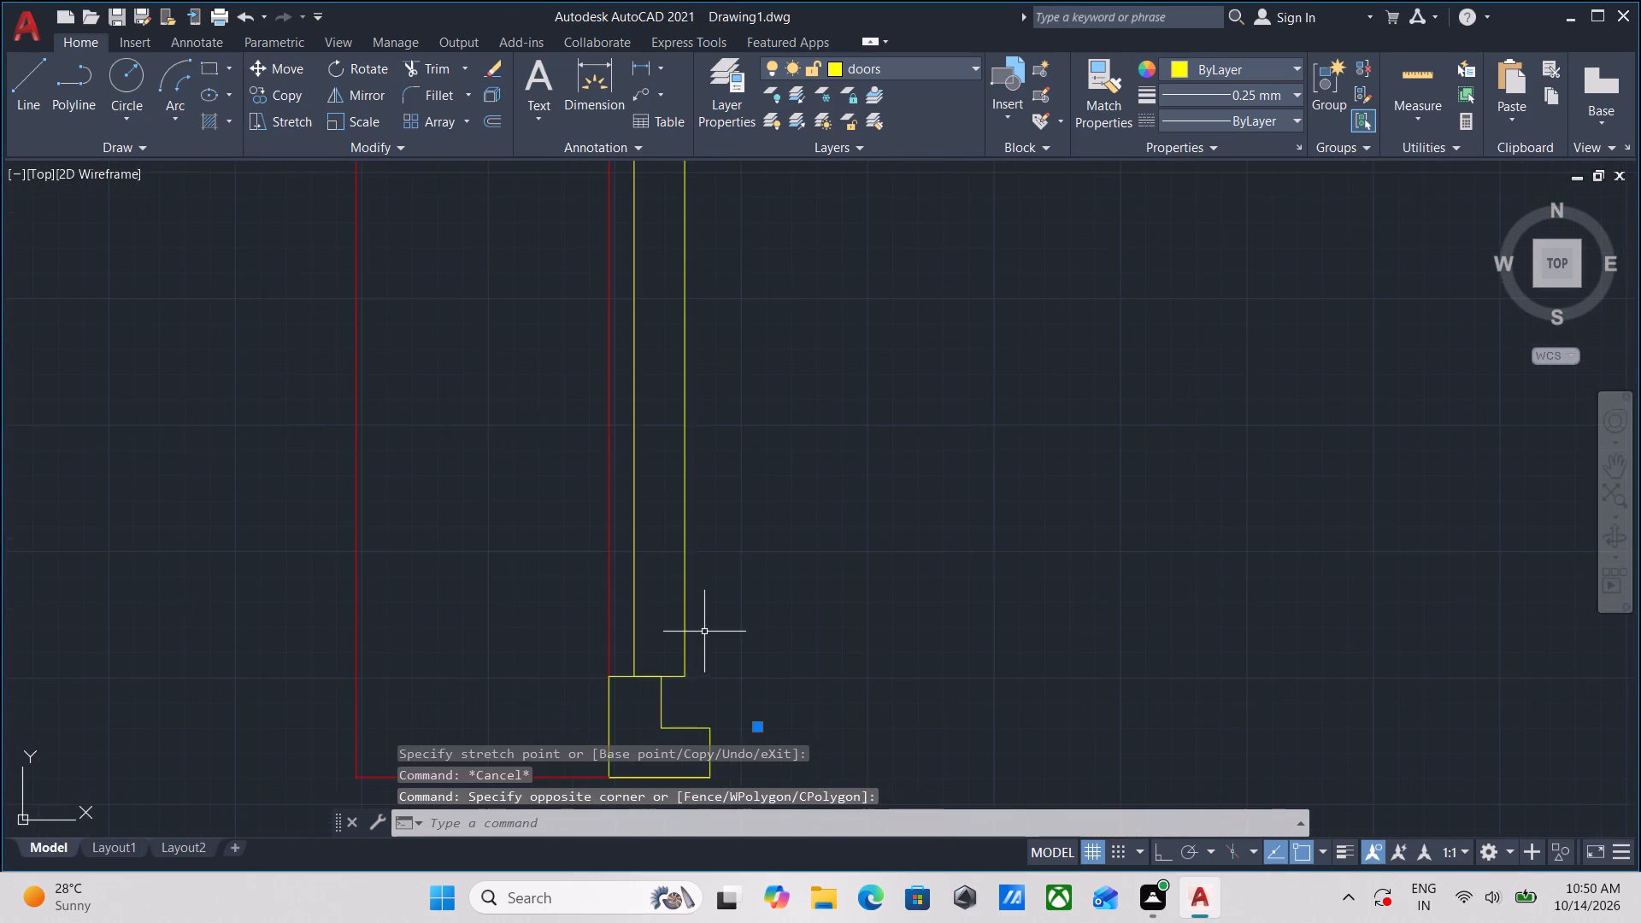
{"action": "middle_click_drag", "start_coordinate": [705, 632], "coordinate": [813, 544]}
{"action": "left_click", "coordinate": [834, 526]}
{"action": "left_click", "coordinate": [773, 556]}
{"action": "scroll", "coordinate": [775, 632], "scroll_direction": "up", "scroll_amount": 2}
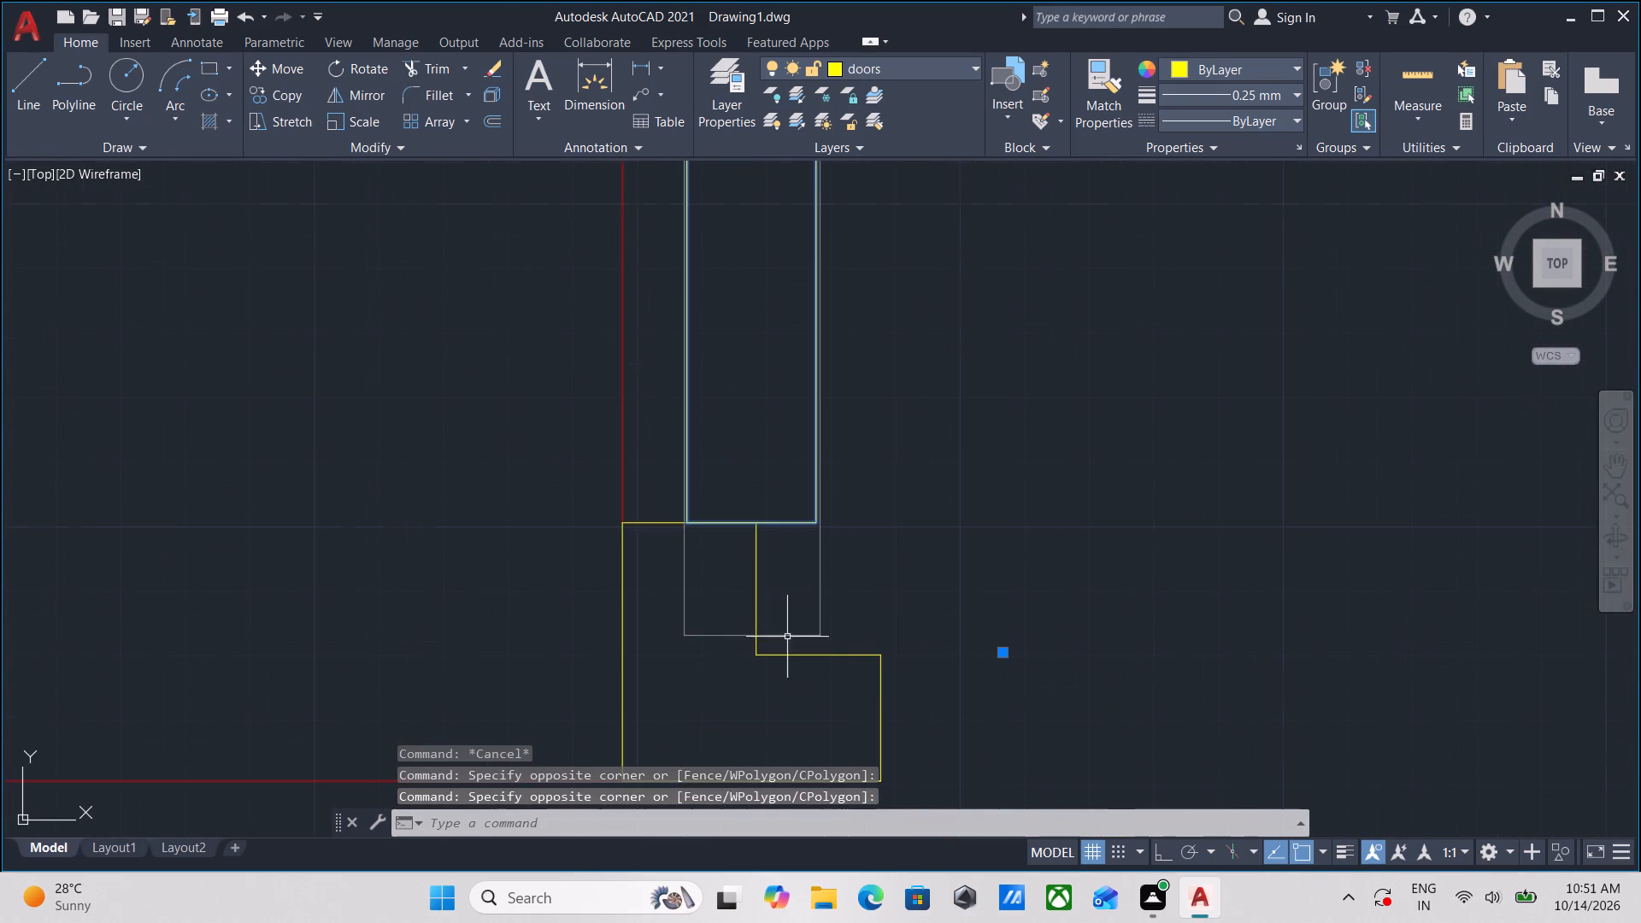
{"action": "left_click_drag", "start_coordinate": [827, 608], "coordinate": [809, 643]}
{"action": "left_click", "coordinate": [782, 687]}
{"action": "scroll", "coordinate": [1003, 476], "scroll_direction": "down", "scroll_amount": 4}
{"action": "middle_click_drag", "start_coordinate": [1053, 434], "coordinate": [826, 625]}
{"action": "scroll", "coordinate": [824, 627], "scroll_direction": "down", "scroll_amount": 1}
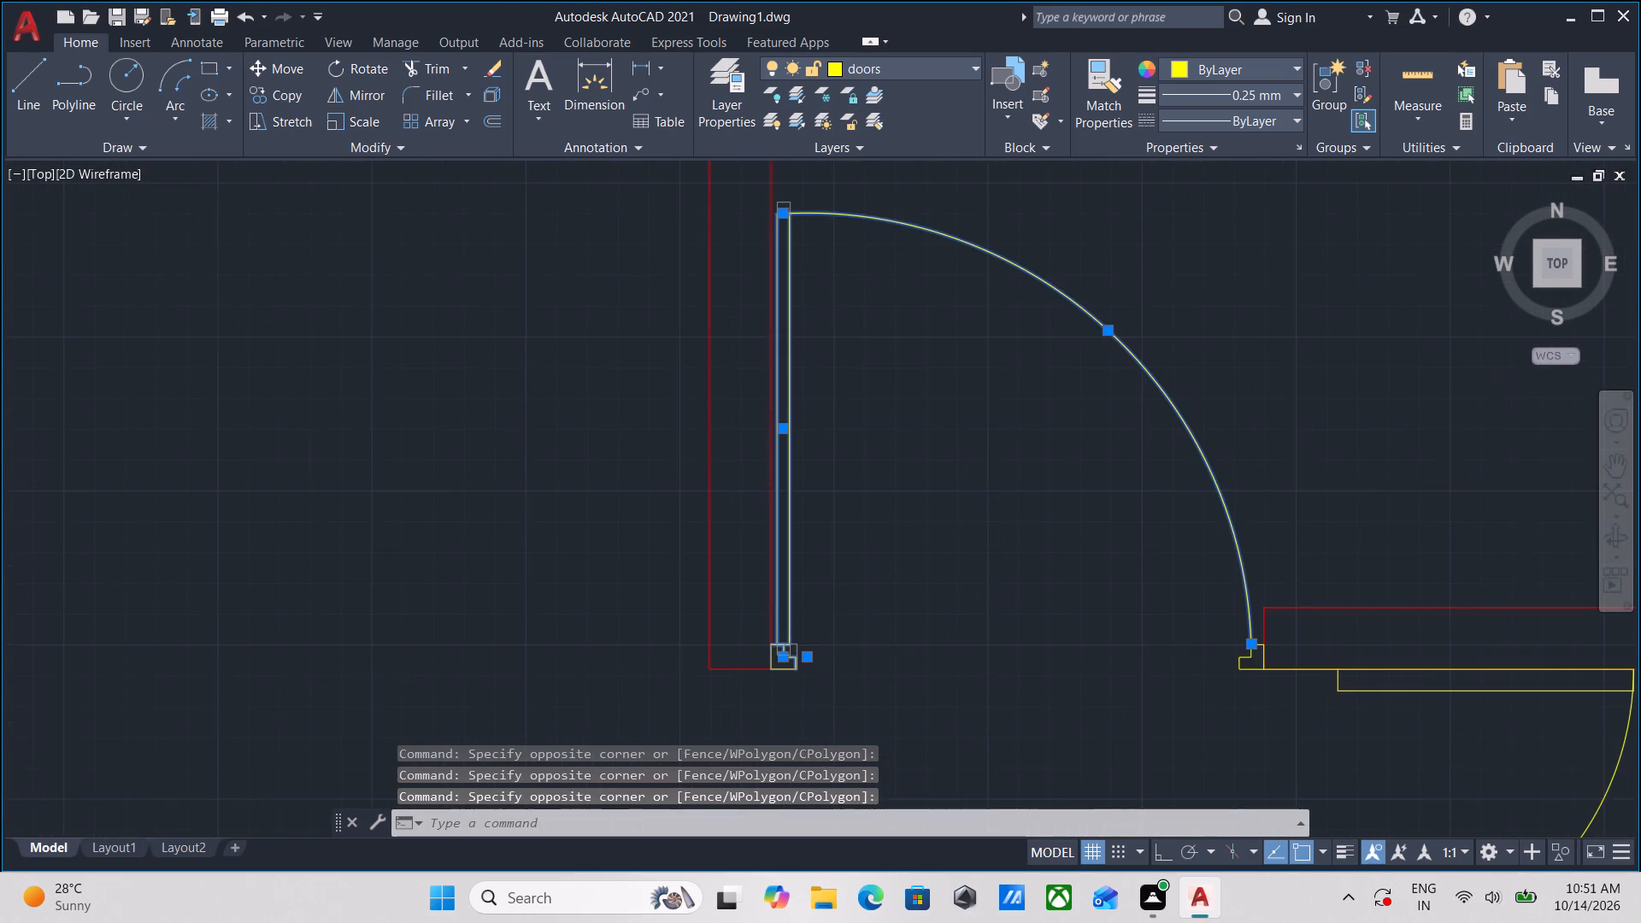
{"action": "scroll", "coordinate": [916, 541], "scroll_direction": "down", "scroll_amount": 1}
{"action": "middle_click_drag", "start_coordinate": [899, 563], "coordinate": [866, 599]}
{"action": "key", "text": "g"}
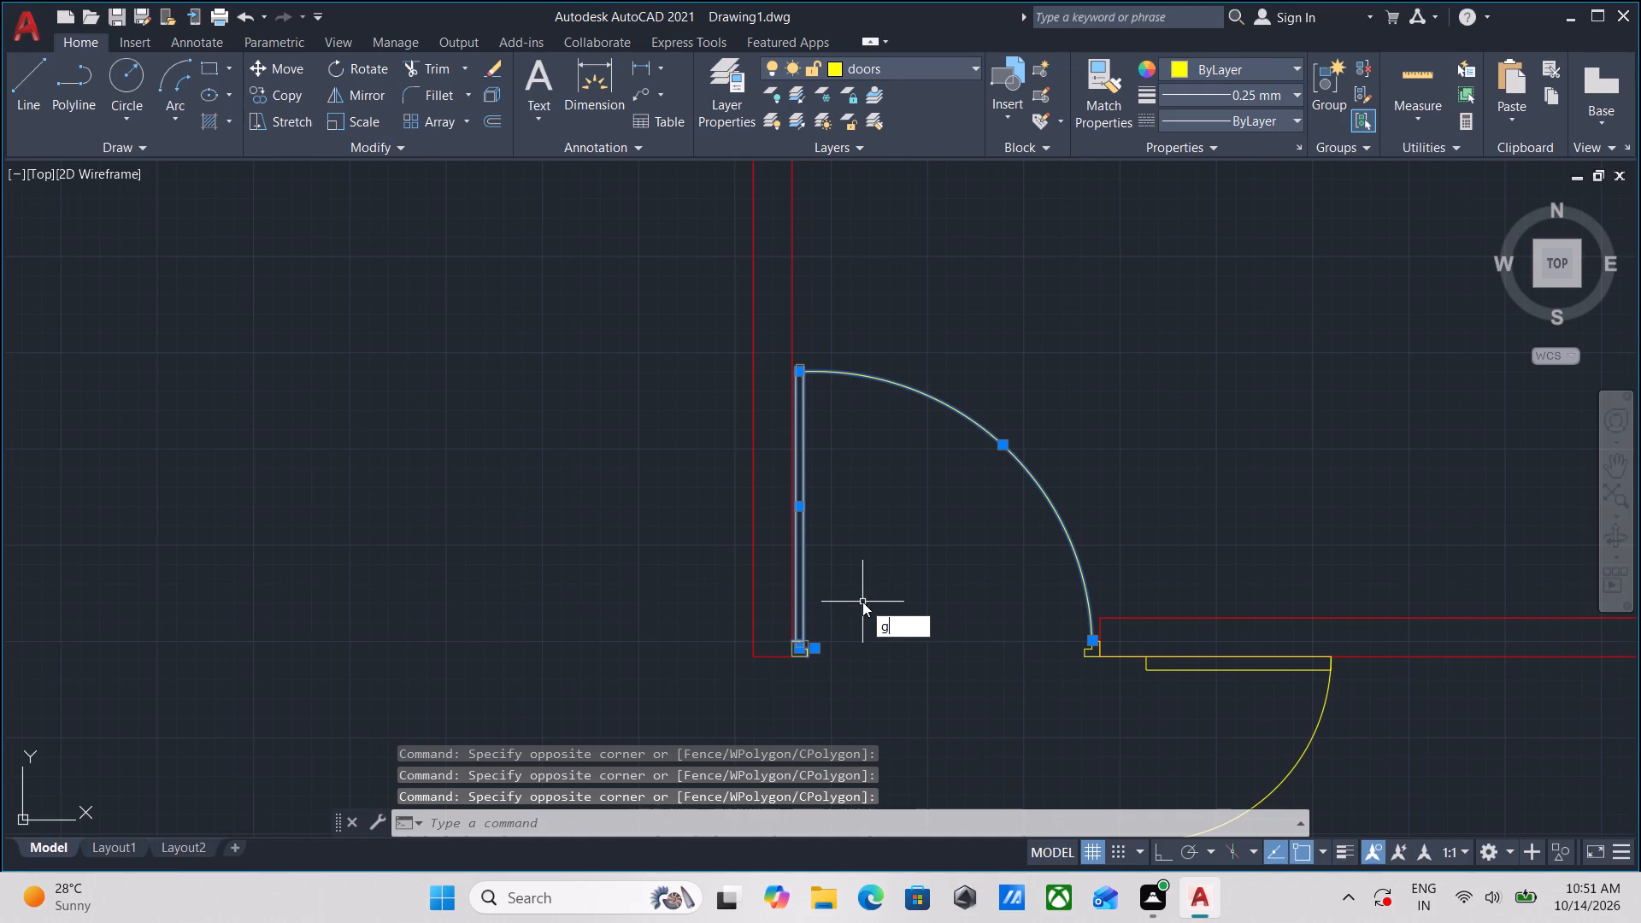
{"action": "key", "text": "Return"}
Select the new door group and examine which parts of the two frames it includes.
{"action": "left_click_drag", "start_coordinate": [995, 376], "coordinate": [968, 403]}
{"action": "left_click", "coordinate": [879, 485]}
{"action": "middle_click_drag", "start_coordinate": [937, 589], "coordinate": [940, 528]}
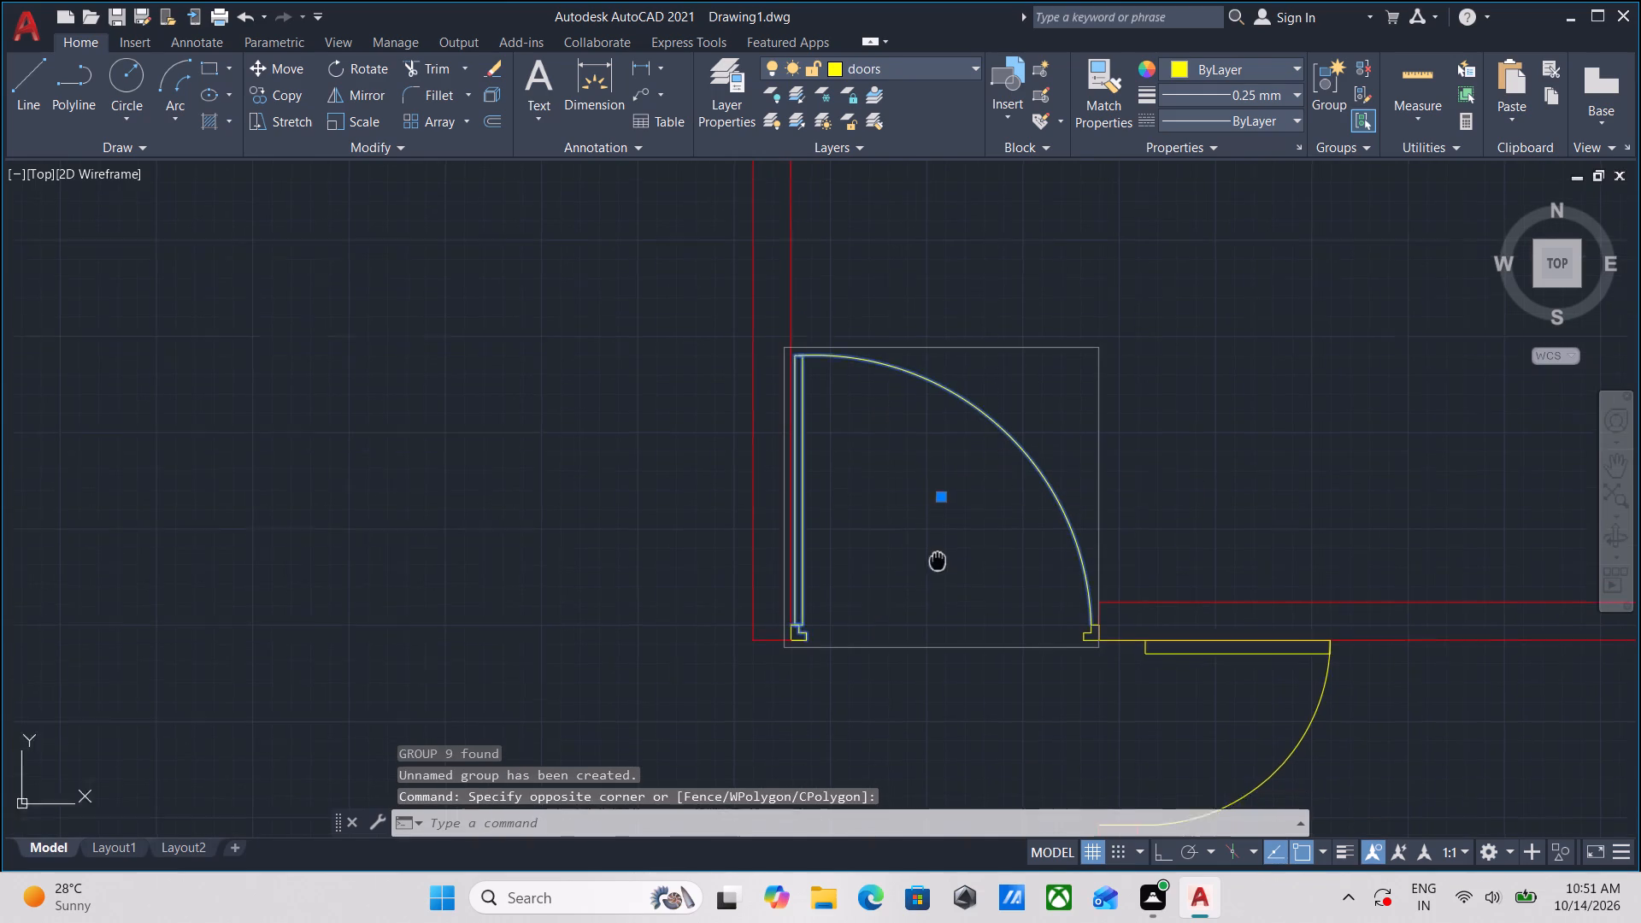
{"action": "middle_click_drag", "start_coordinate": [940, 528], "coordinate": [944, 451]}
{"action": "scroll", "coordinate": [932, 546], "scroll_direction": "down", "scroll_amount": 2}
{"action": "middle_click_drag", "start_coordinate": [932, 546], "coordinate": [950, 501]}
{"action": "scroll", "coordinate": [938, 493], "scroll_direction": "up", "scroll_amount": 2}
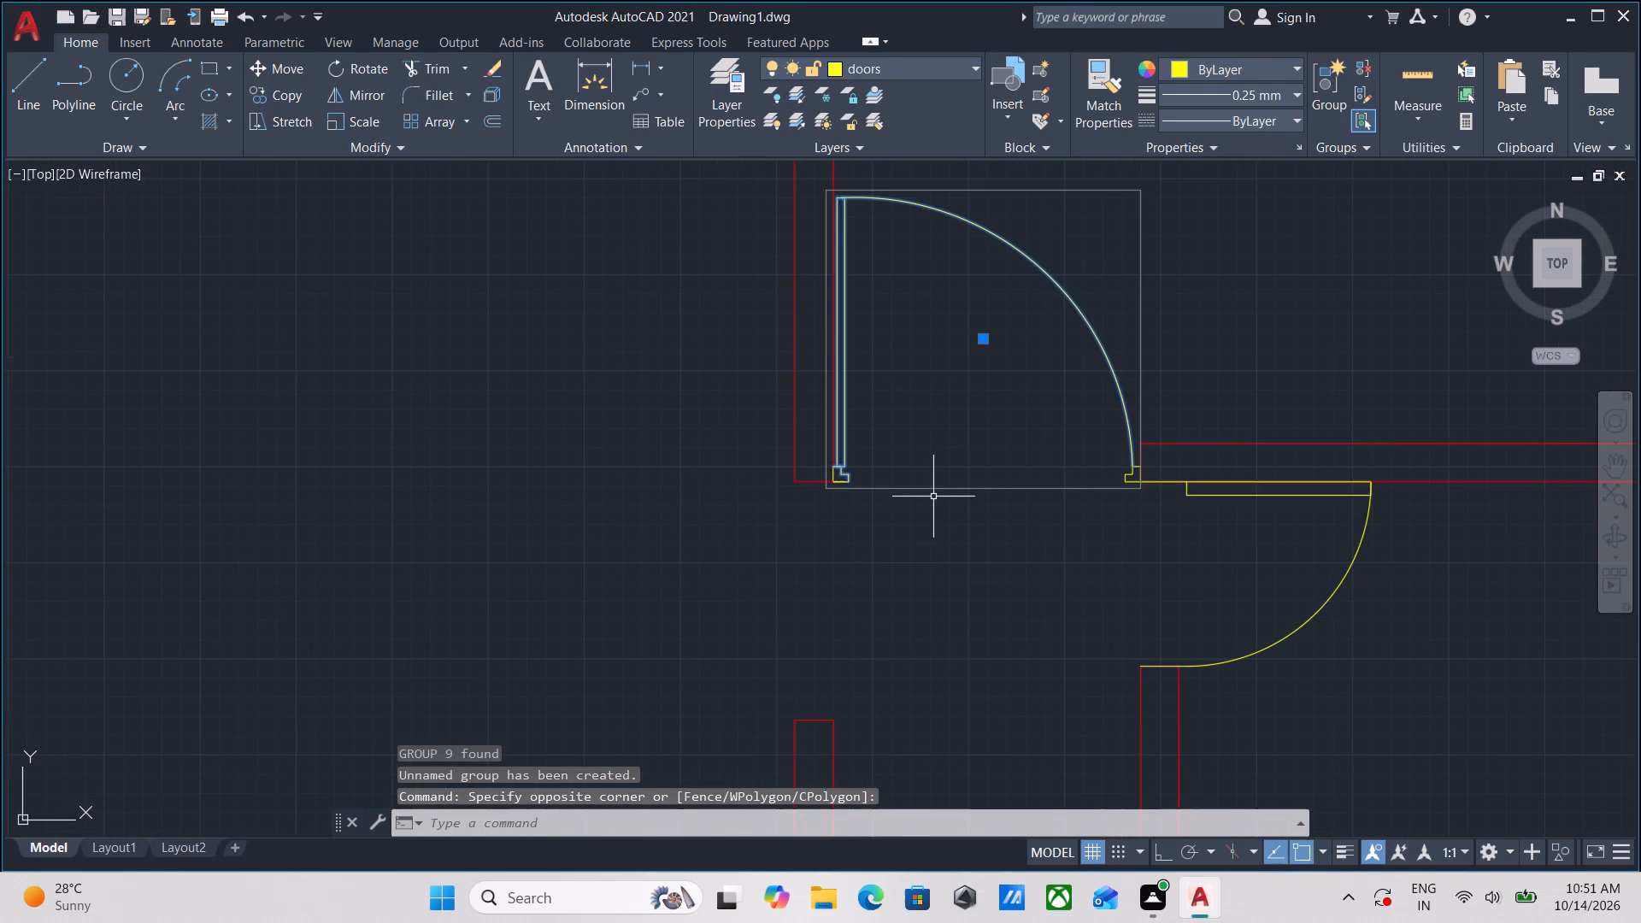
{"action": "scroll", "coordinate": [1030, 454], "scroll_direction": "up", "scroll_amount": 3}
{"action": "scroll", "coordinate": [1256, 486], "scroll_direction": "up", "scroll_amount": 1}
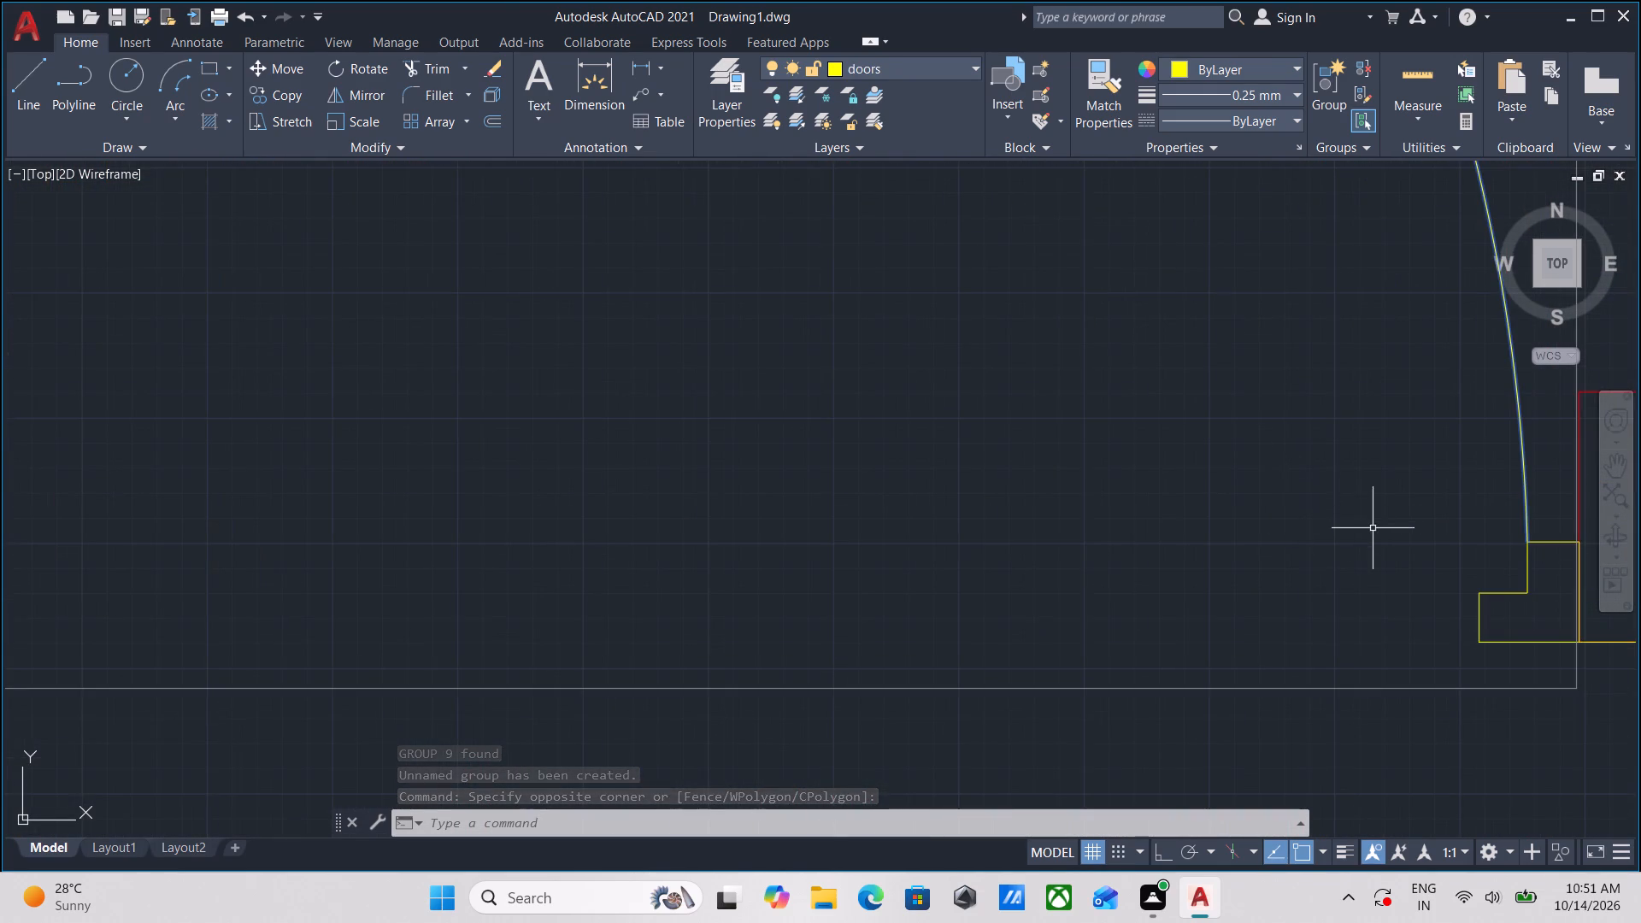
{"action": "middle_click_drag", "start_coordinate": [1362, 530], "coordinate": [1007, 557]}
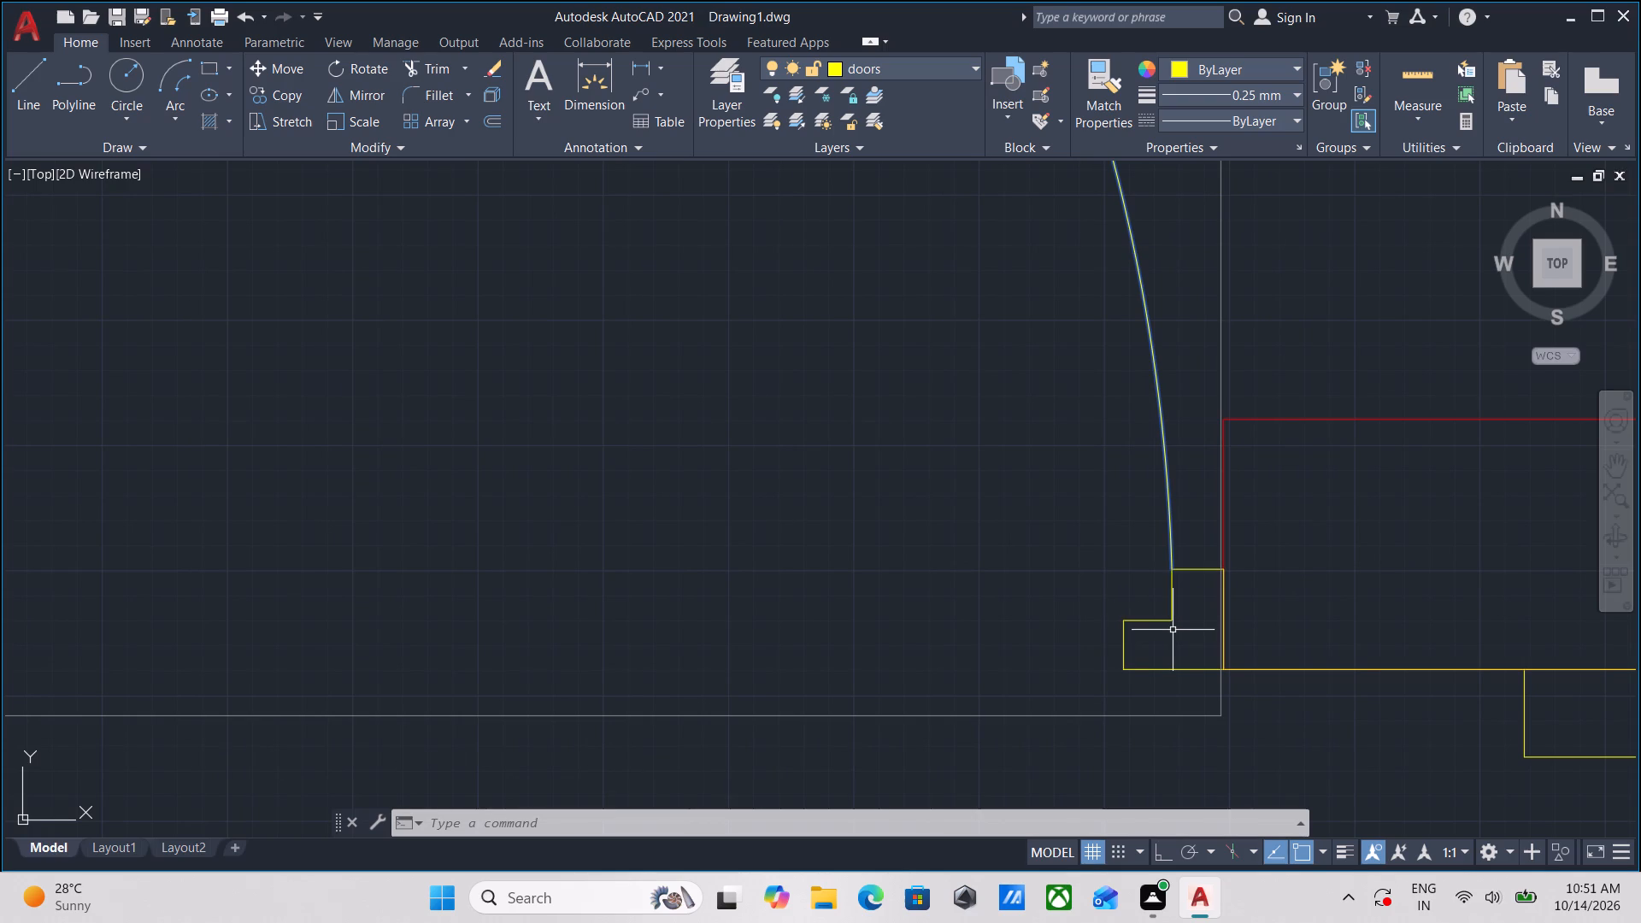
{"action": "scroll", "coordinate": [1172, 629], "scroll_direction": "down", "scroll_amount": 3}
{"action": "key", "text": "Escape"}
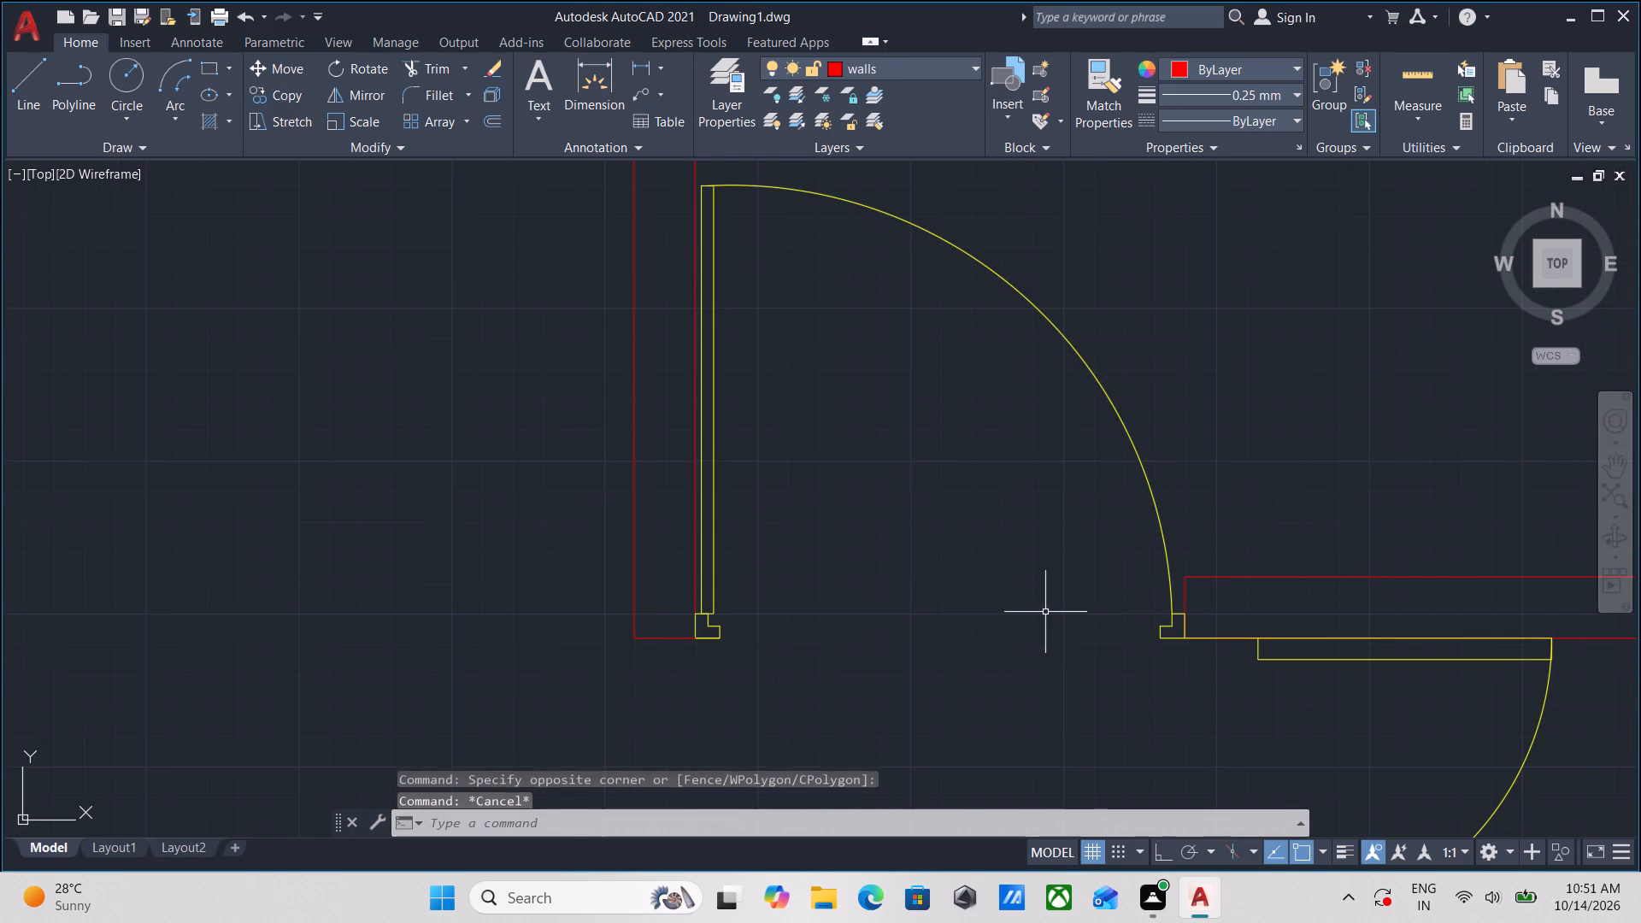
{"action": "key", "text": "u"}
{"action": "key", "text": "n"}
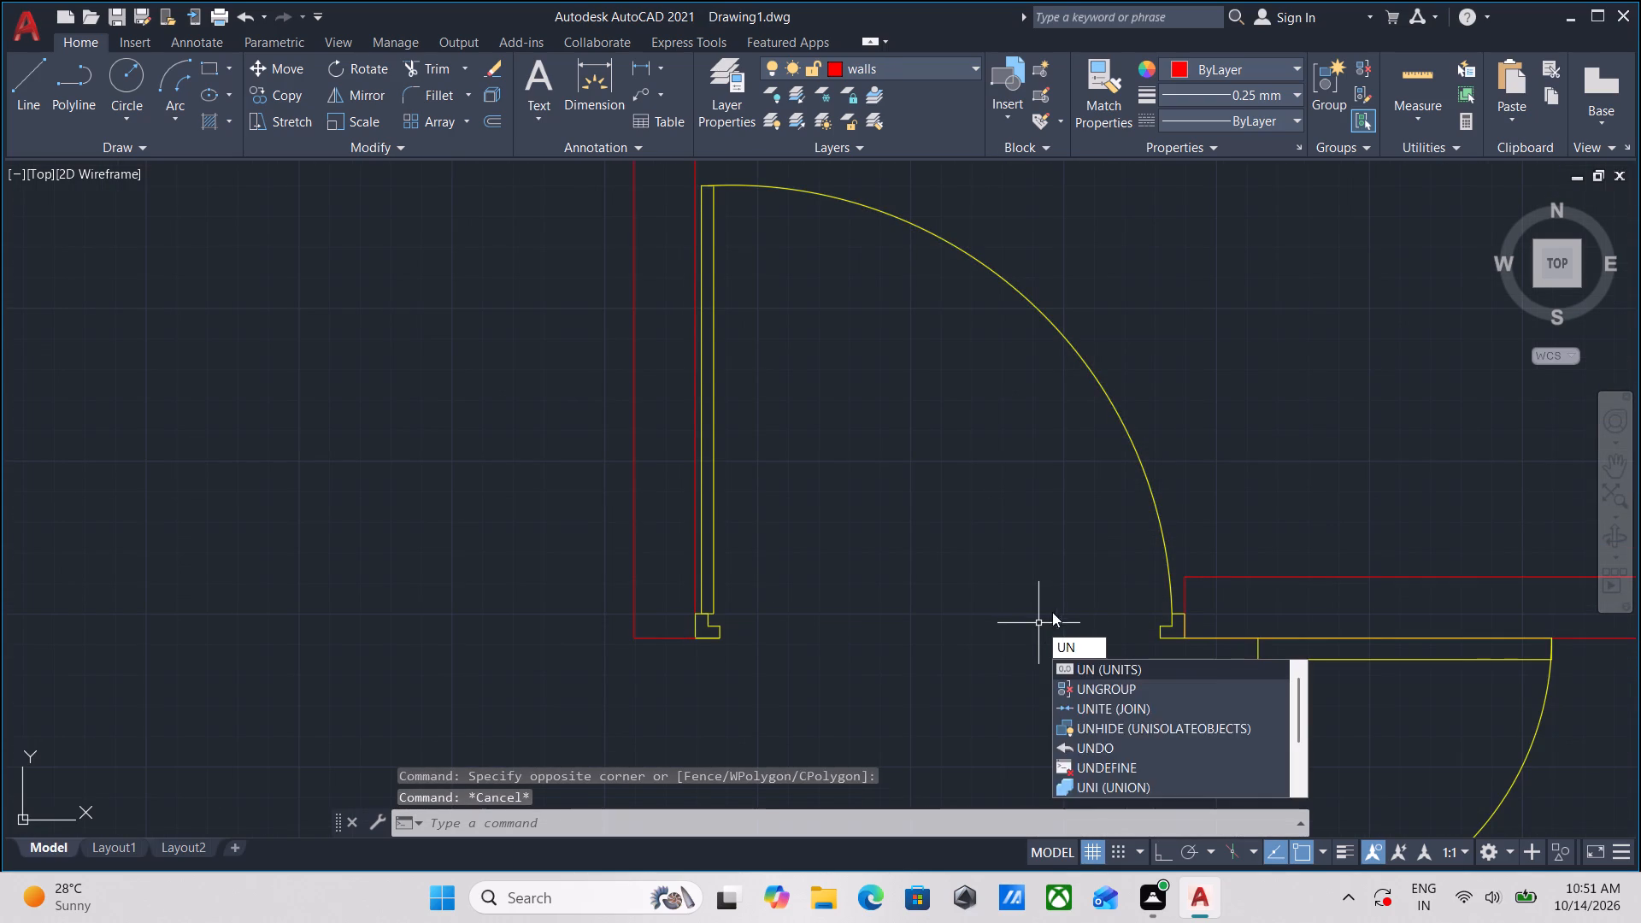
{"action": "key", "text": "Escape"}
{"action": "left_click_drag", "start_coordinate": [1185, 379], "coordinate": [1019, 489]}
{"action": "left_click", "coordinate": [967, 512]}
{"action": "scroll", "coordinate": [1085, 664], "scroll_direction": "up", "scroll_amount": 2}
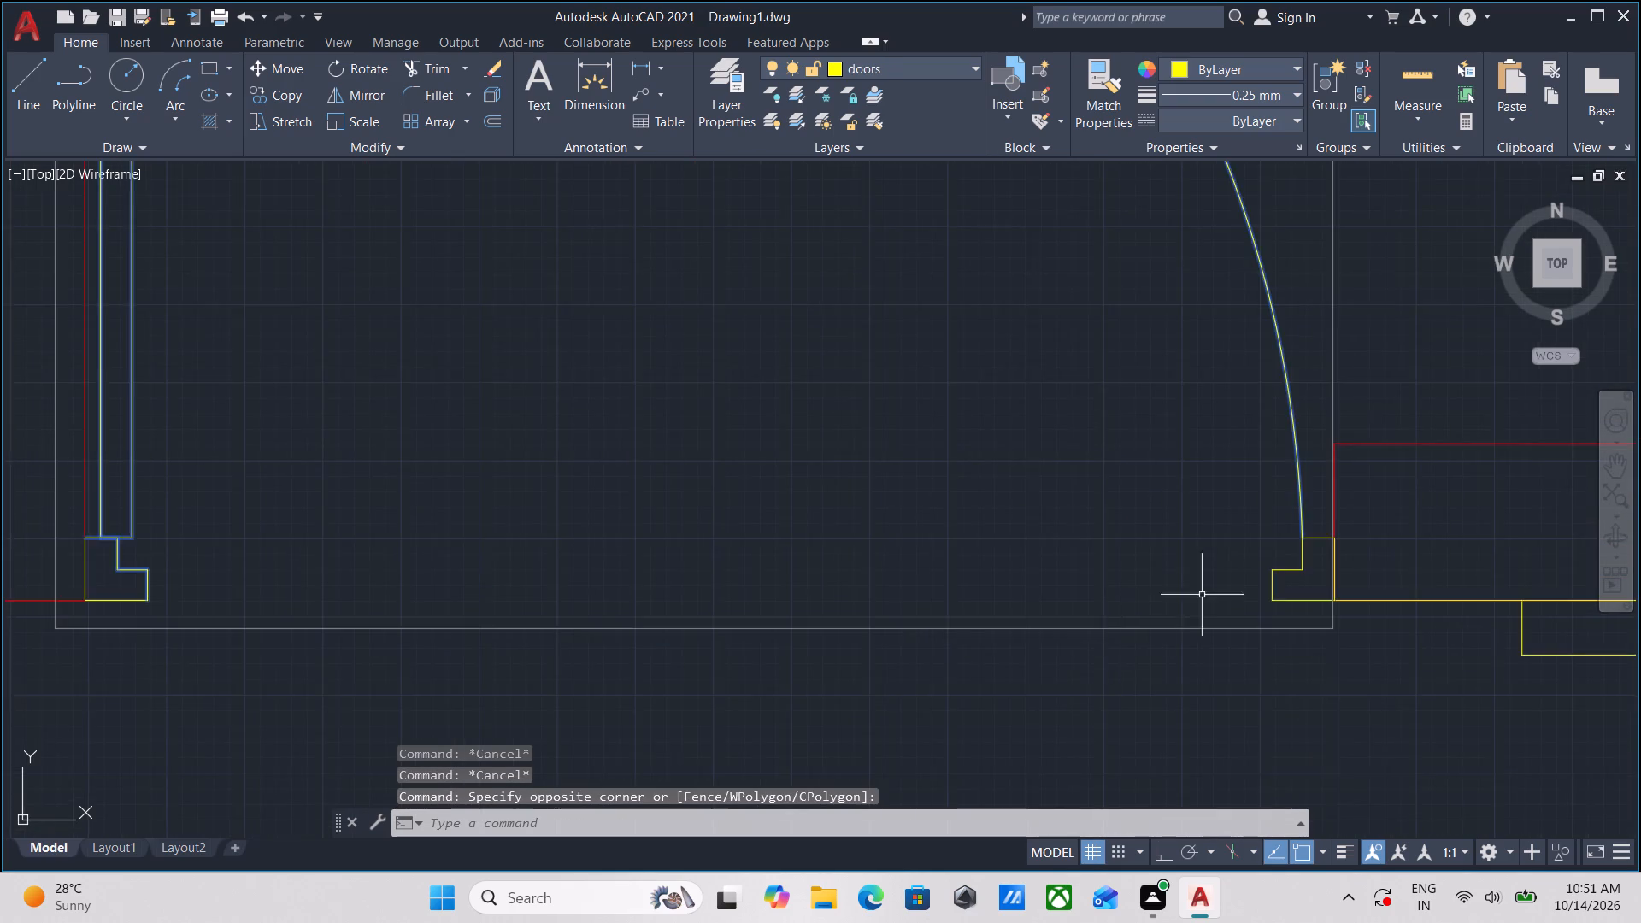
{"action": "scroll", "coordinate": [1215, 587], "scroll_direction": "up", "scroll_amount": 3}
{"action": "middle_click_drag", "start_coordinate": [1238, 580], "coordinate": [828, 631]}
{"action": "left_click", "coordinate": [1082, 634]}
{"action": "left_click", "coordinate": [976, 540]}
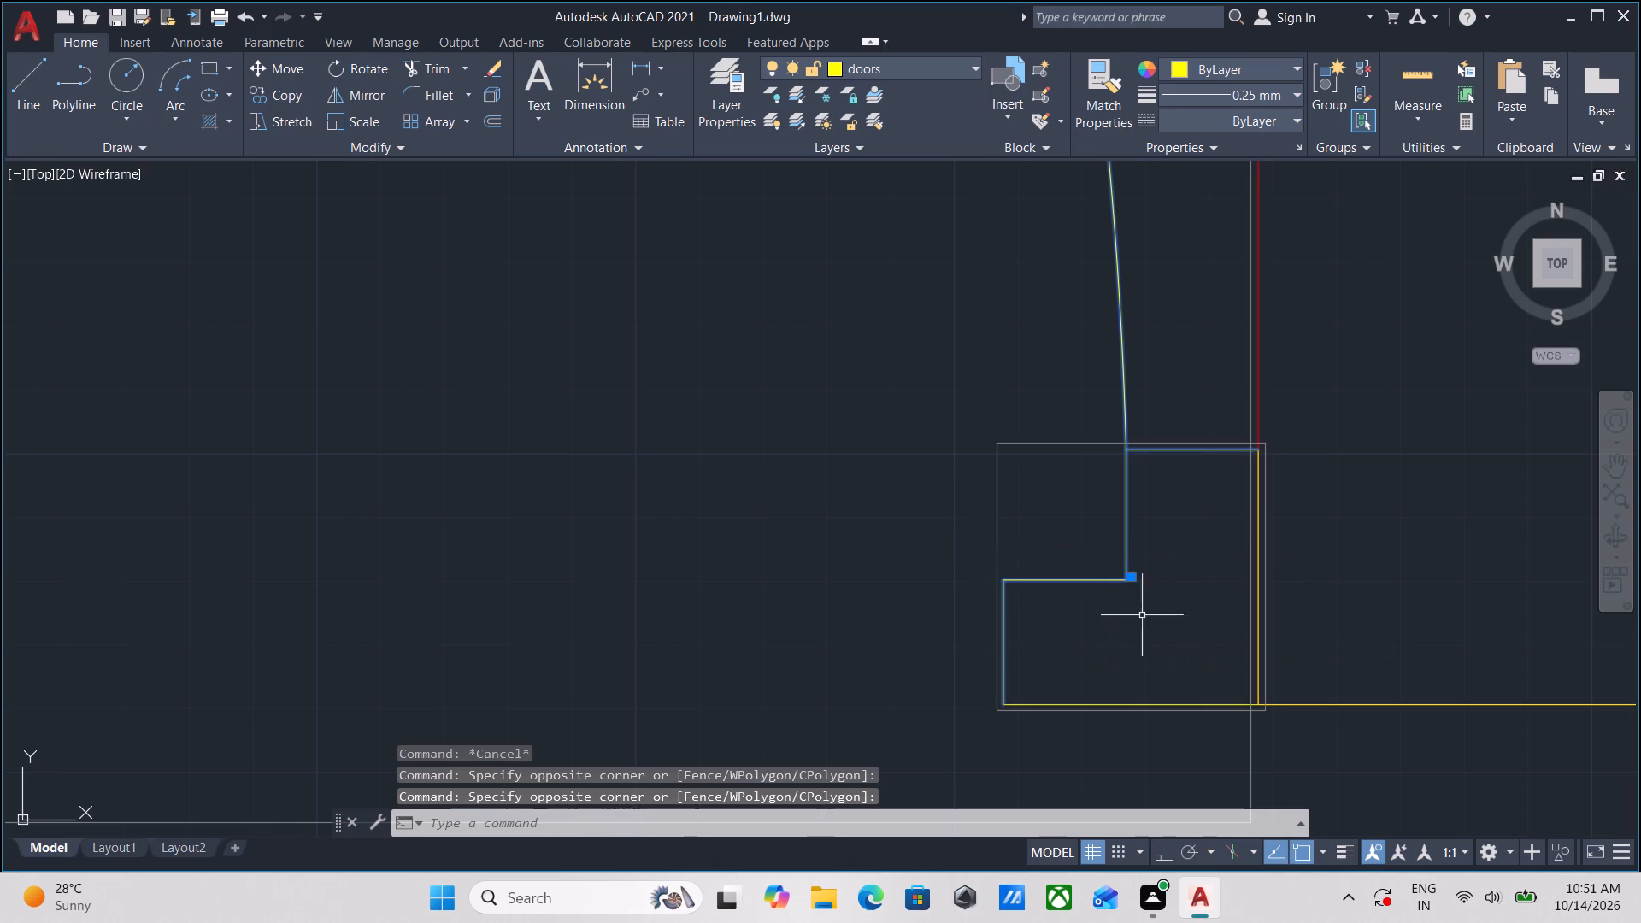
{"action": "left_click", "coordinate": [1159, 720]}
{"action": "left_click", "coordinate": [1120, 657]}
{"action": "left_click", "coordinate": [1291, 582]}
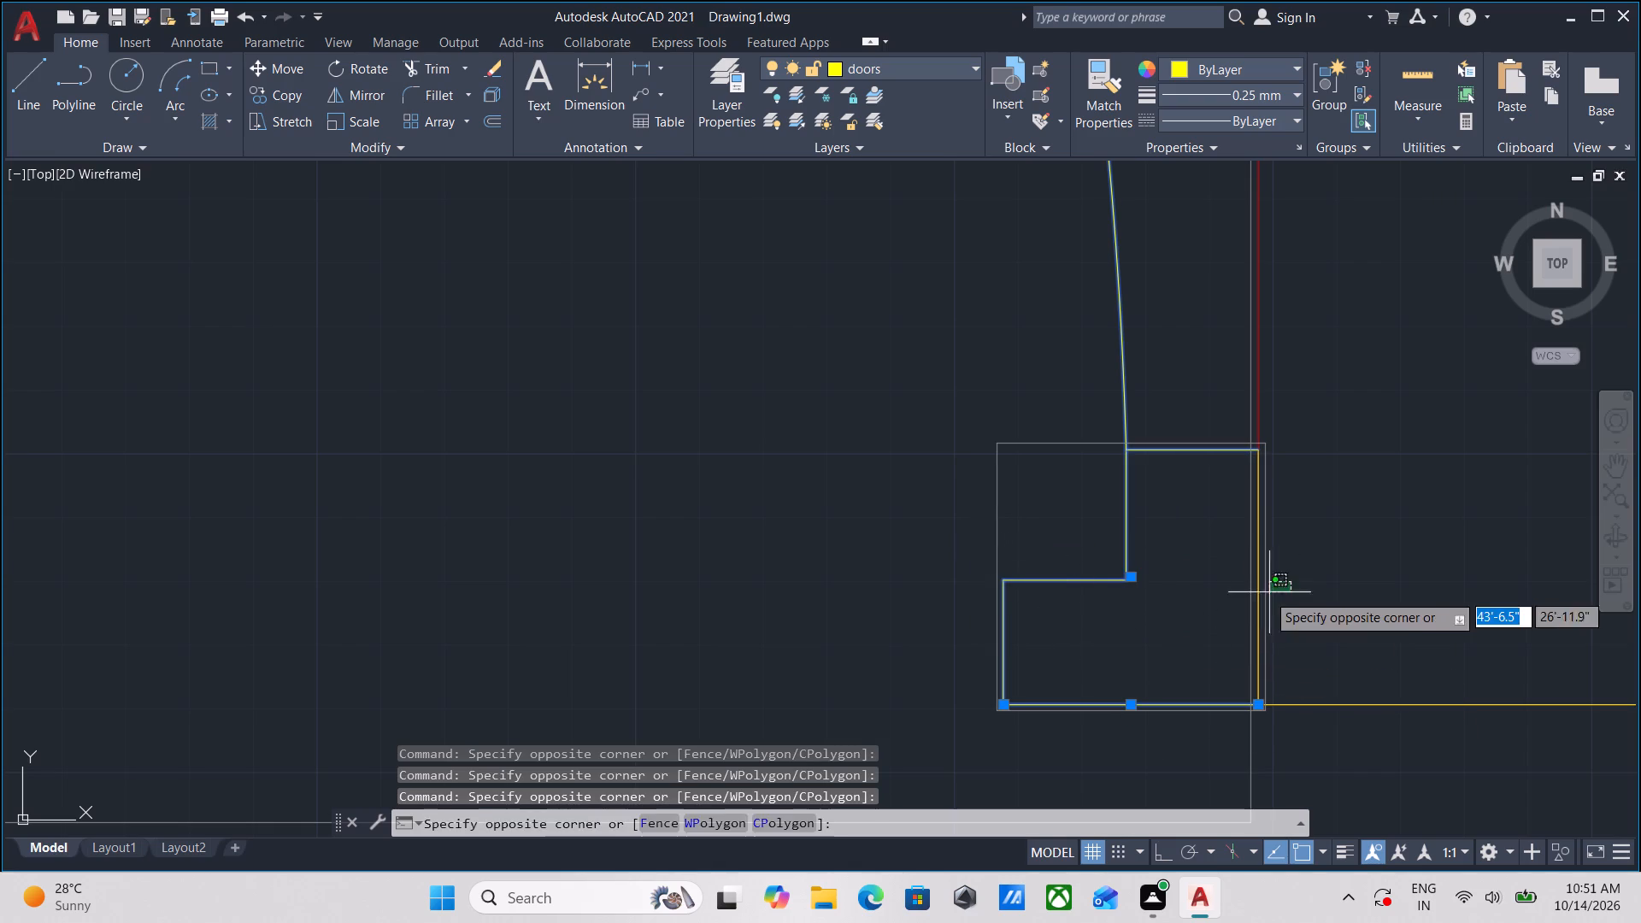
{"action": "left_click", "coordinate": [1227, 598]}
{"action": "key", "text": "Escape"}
Group the east frame's outline with its bottom and outer edge lines, keeping the adjoining wall line out of the selection.
{"action": "scroll", "coordinate": [1238, 601], "scroll_direction": "down", "scroll_amount": 3}
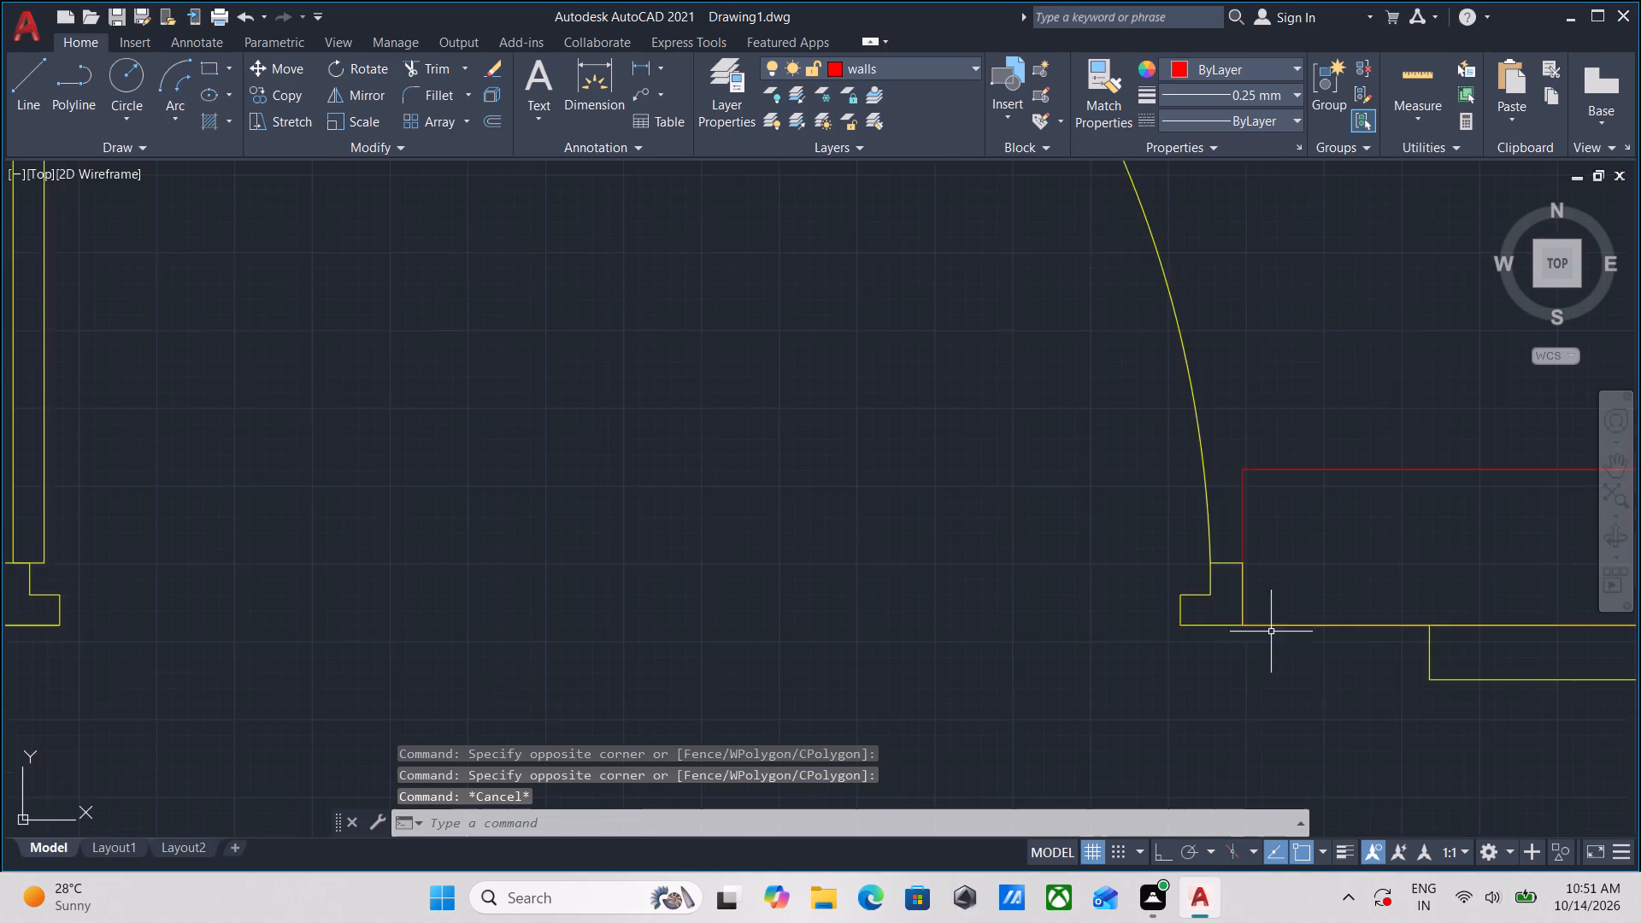
{"action": "scroll", "coordinate": [1315, 653], "scroll_direction": "down", "scroll_amount": 2}
{"action": "middle_click_drag", "start_coordinate": [1315, 653], "coordinate": [1148, 621]}
{"action": "scroll", "coordinate": [1123, 591], "scroll_direction": "up", "scroll_amount": 5}
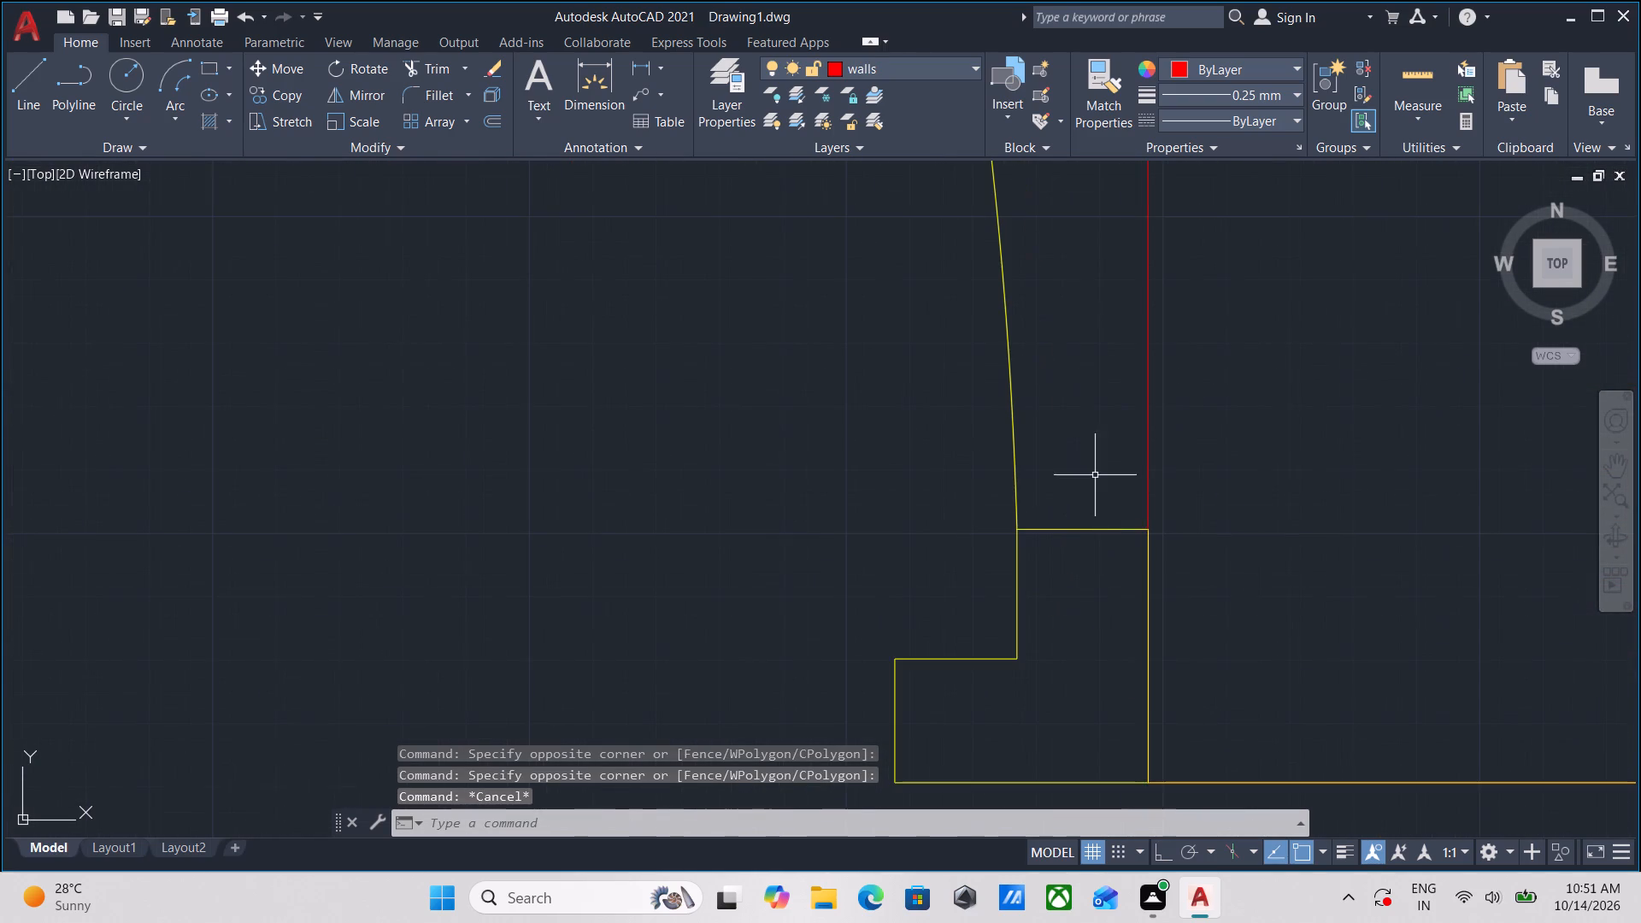
{"action": "left_click", "coordinate": [1095, 474]}
{"action": "left_click", "coordinate": [1056, 601]}
{"action": "middle_click_drag", "start_coordinate": [1050, 715], "coordinate": [1006, 567]}
{"action": "scroll", "coordinate": [986, 646], "scroll_direction": "up", "scroll_amount": 2}
{"action": "left_click_drag", "start_coordinate": [988, 656], "coordinate": [985, 648]}
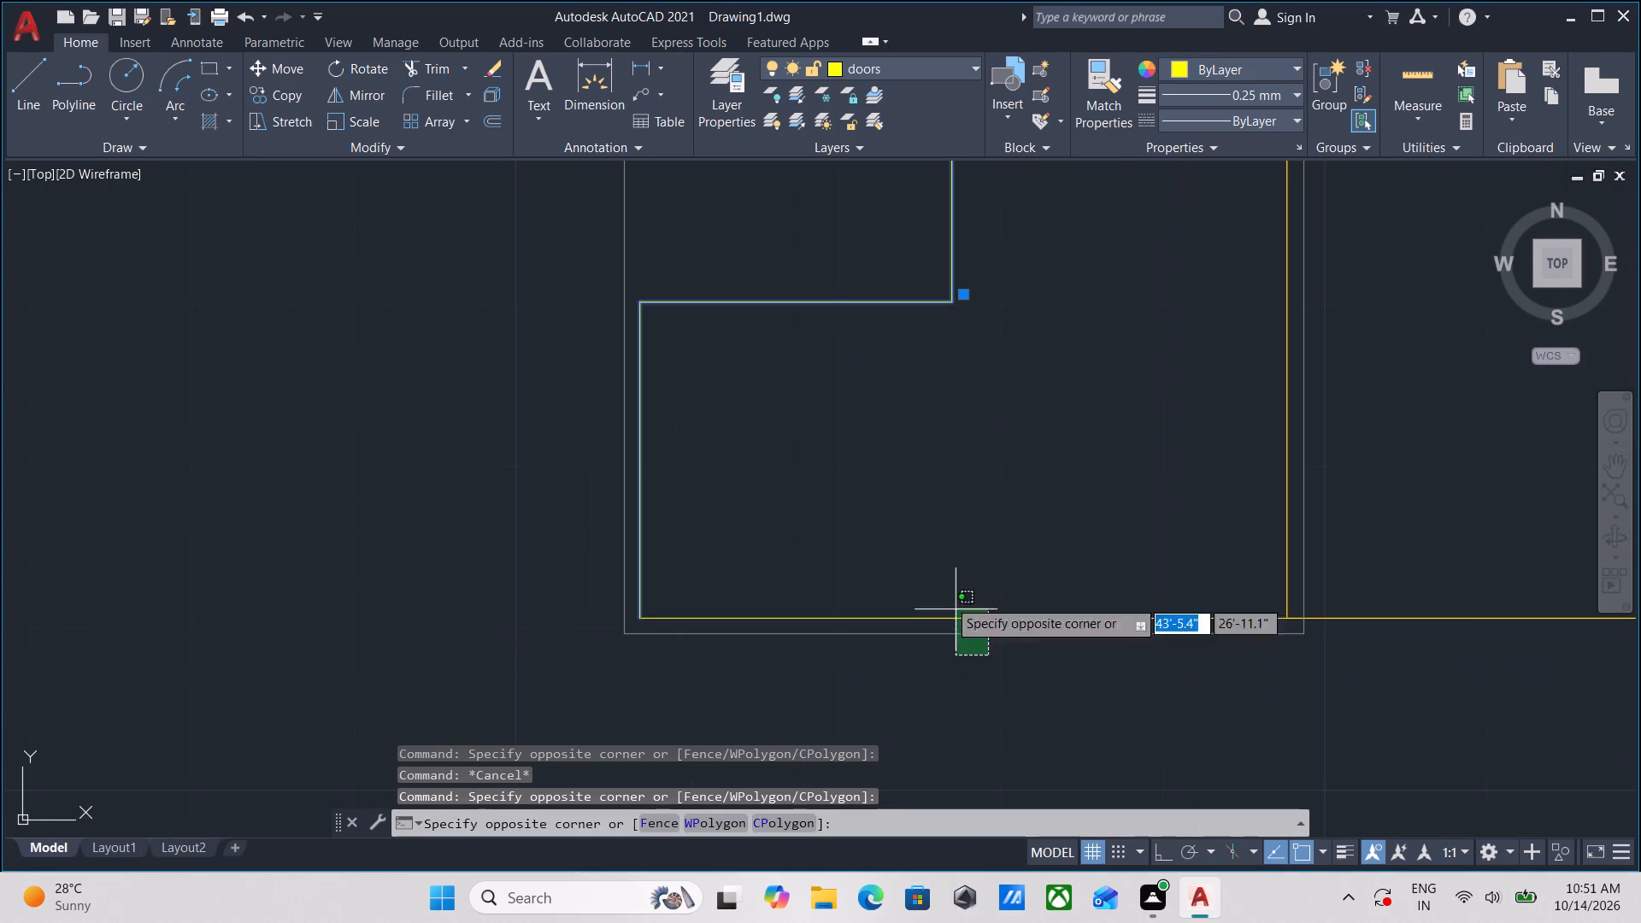
{"action": "left_click", "coordinate": [907, 543]}
{"action": "scroll", "coordinate": [907, 543], "scroll_direction": "down", "scroll_amount": 2}
{"action": "scroll", "coordinate": [1049, 370], "scroll_direction": "up", "scroll_amount": 3}
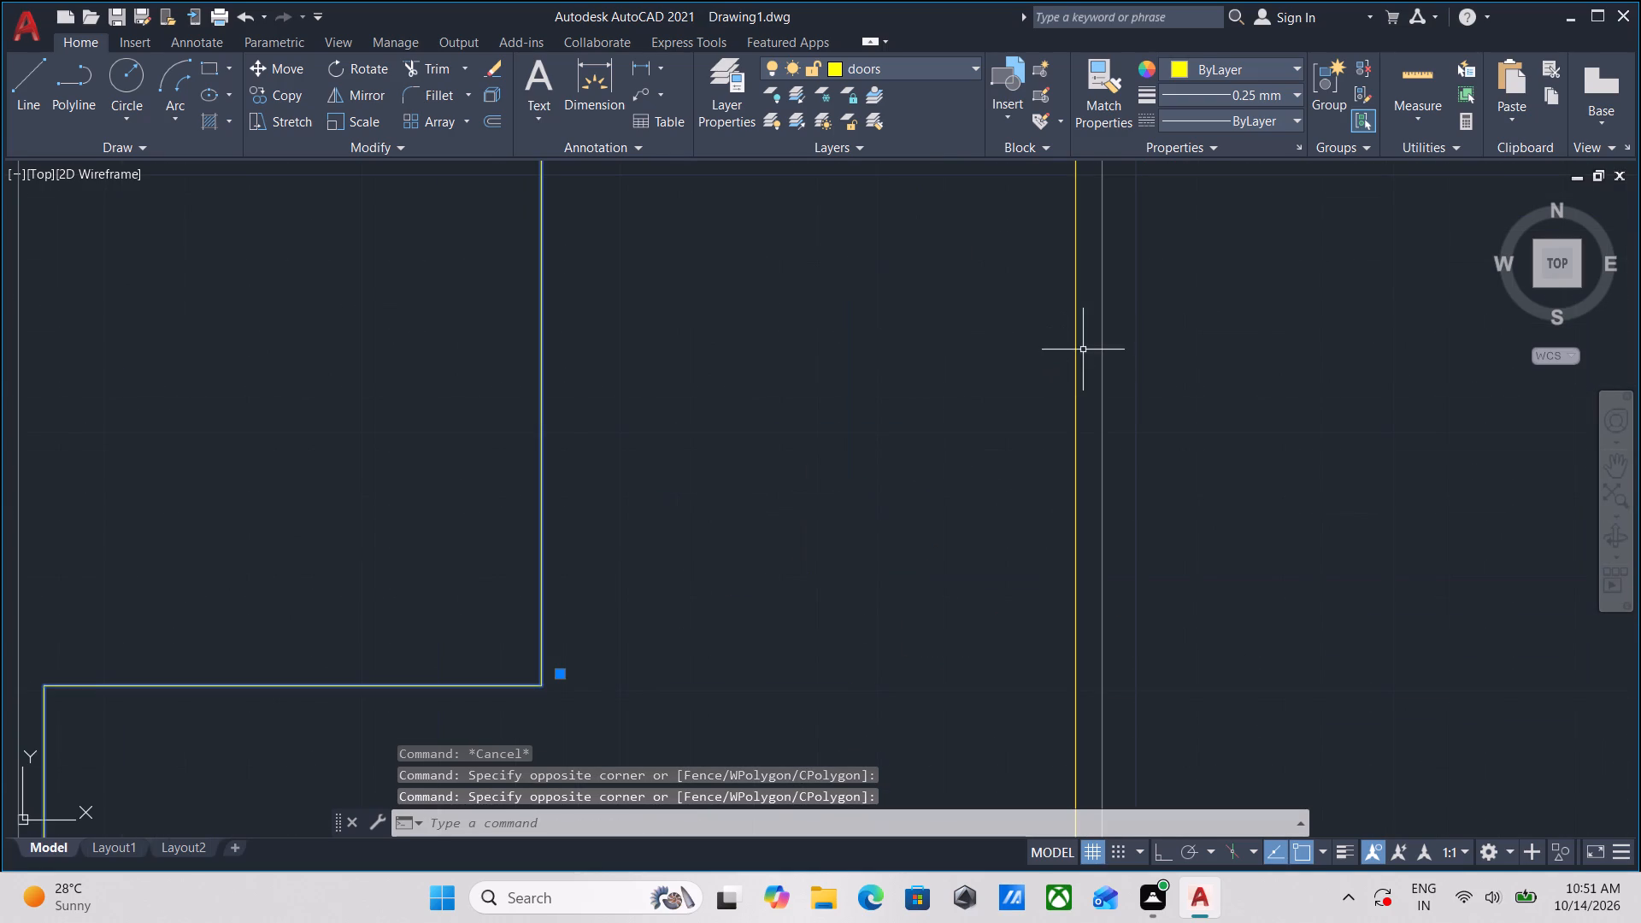
{"action": "left_click", "coordinate": [1085, 350]}
{"action": "left_click", "coordinate": [1065, 378]}
{"action": "scroll", "coordinate": [1065, 378], "scroll_direction": "down", "scroll_amount": 5}
{"action": "middle_click_drag", "start_coordinate": [1095, 391], "coordinate": [1020, 499]}
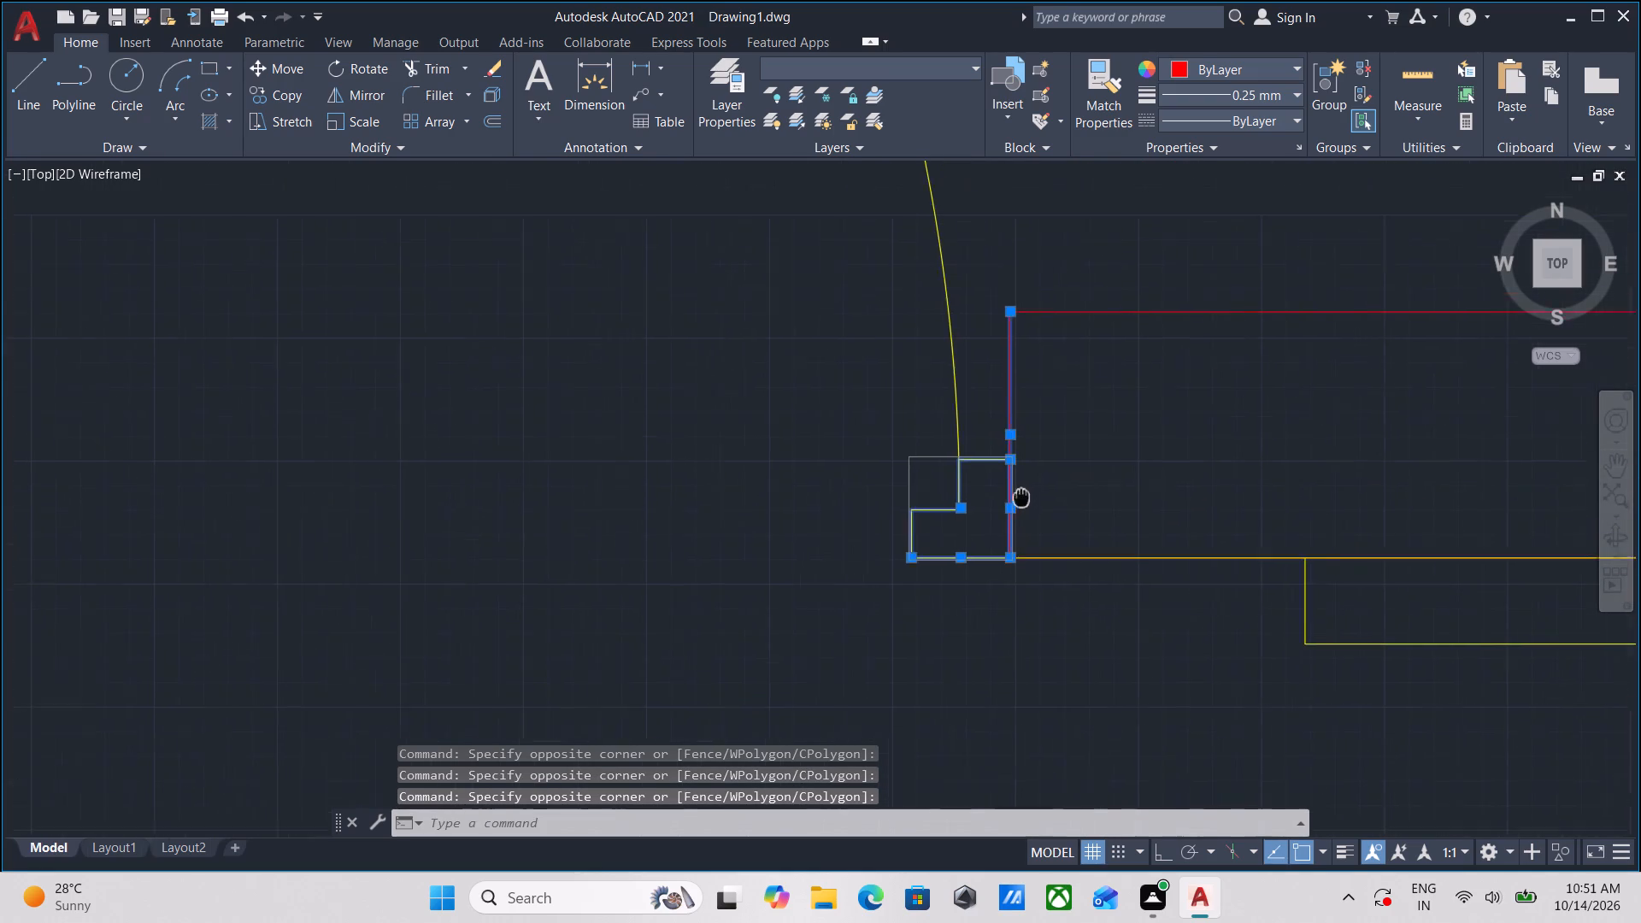
{"action": "middle_click_drag", "start_coordinate": [1020, 499], "coordinate": [1018, 502]}
{"action": "left_click", "coordinate": [991, 262]}
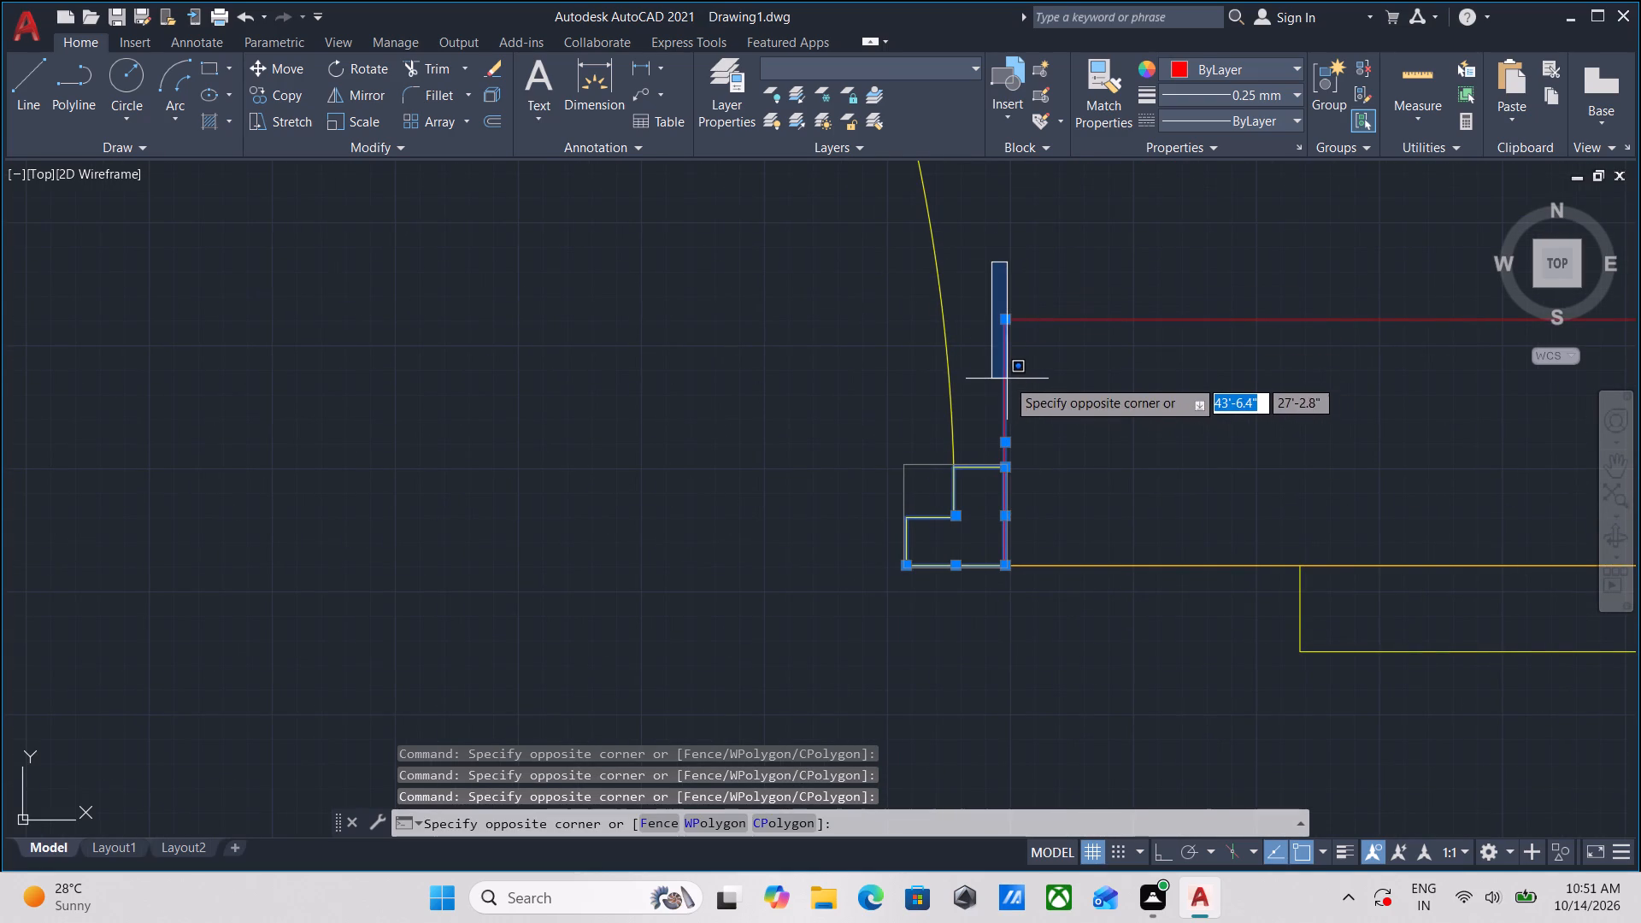
{"action": "key", "text": "Escape"}
{"action": "left_click_drag", "start_coordinate": [1047, 399], "coordinate": [1018, 383], "text": "shift"}
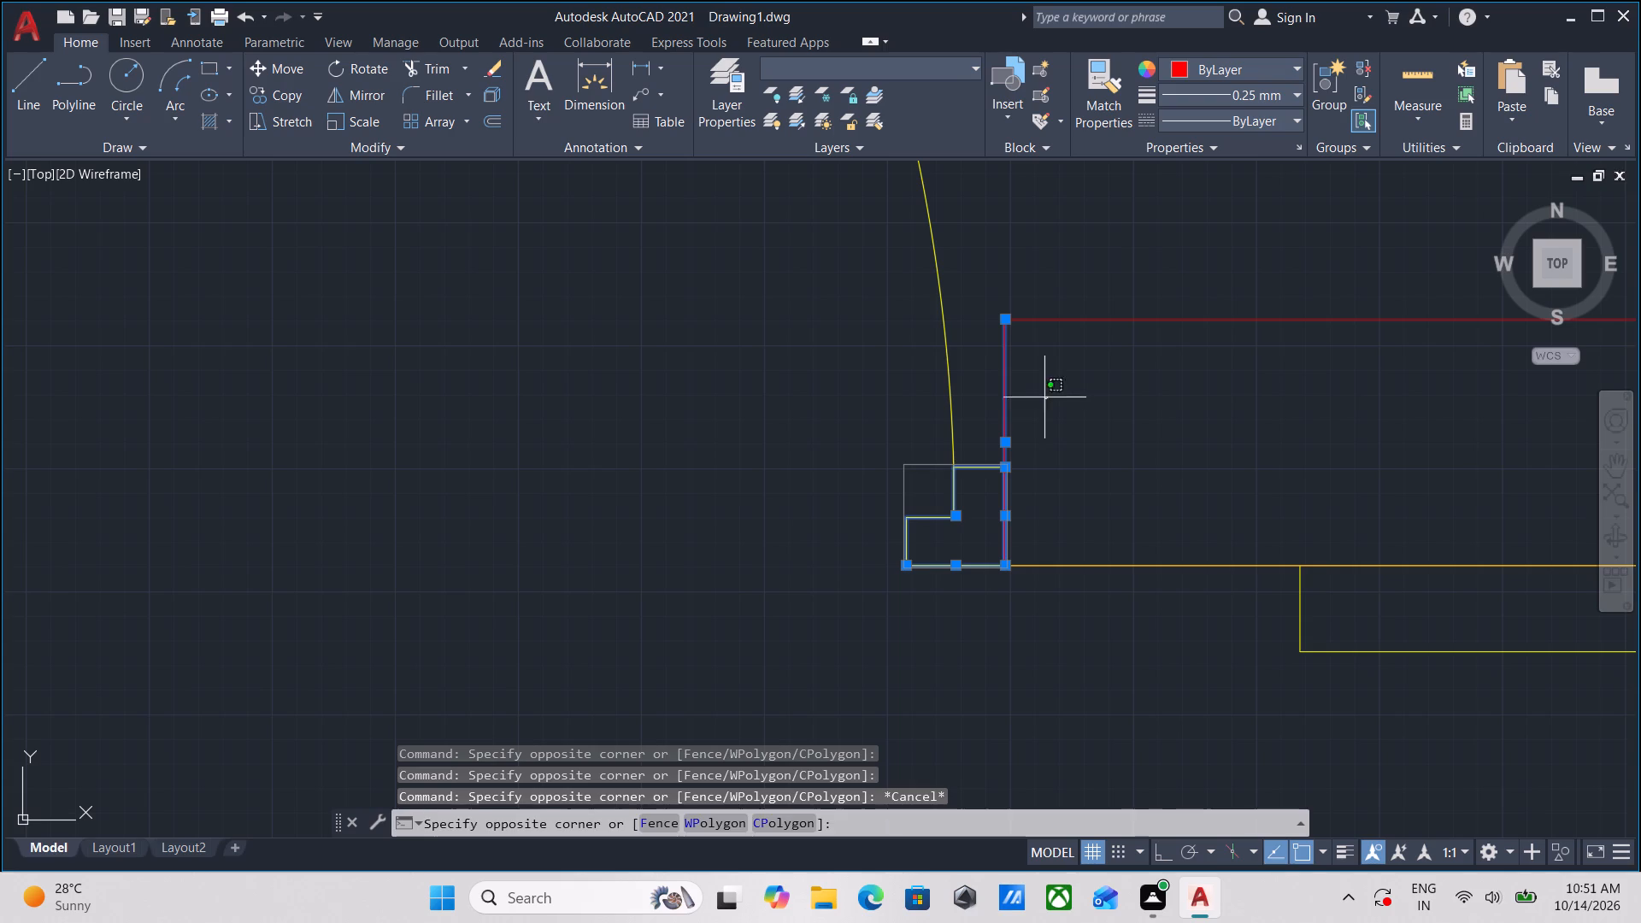
{"action": "left_click", "coordinate": [973, 275], "text": "shift"}
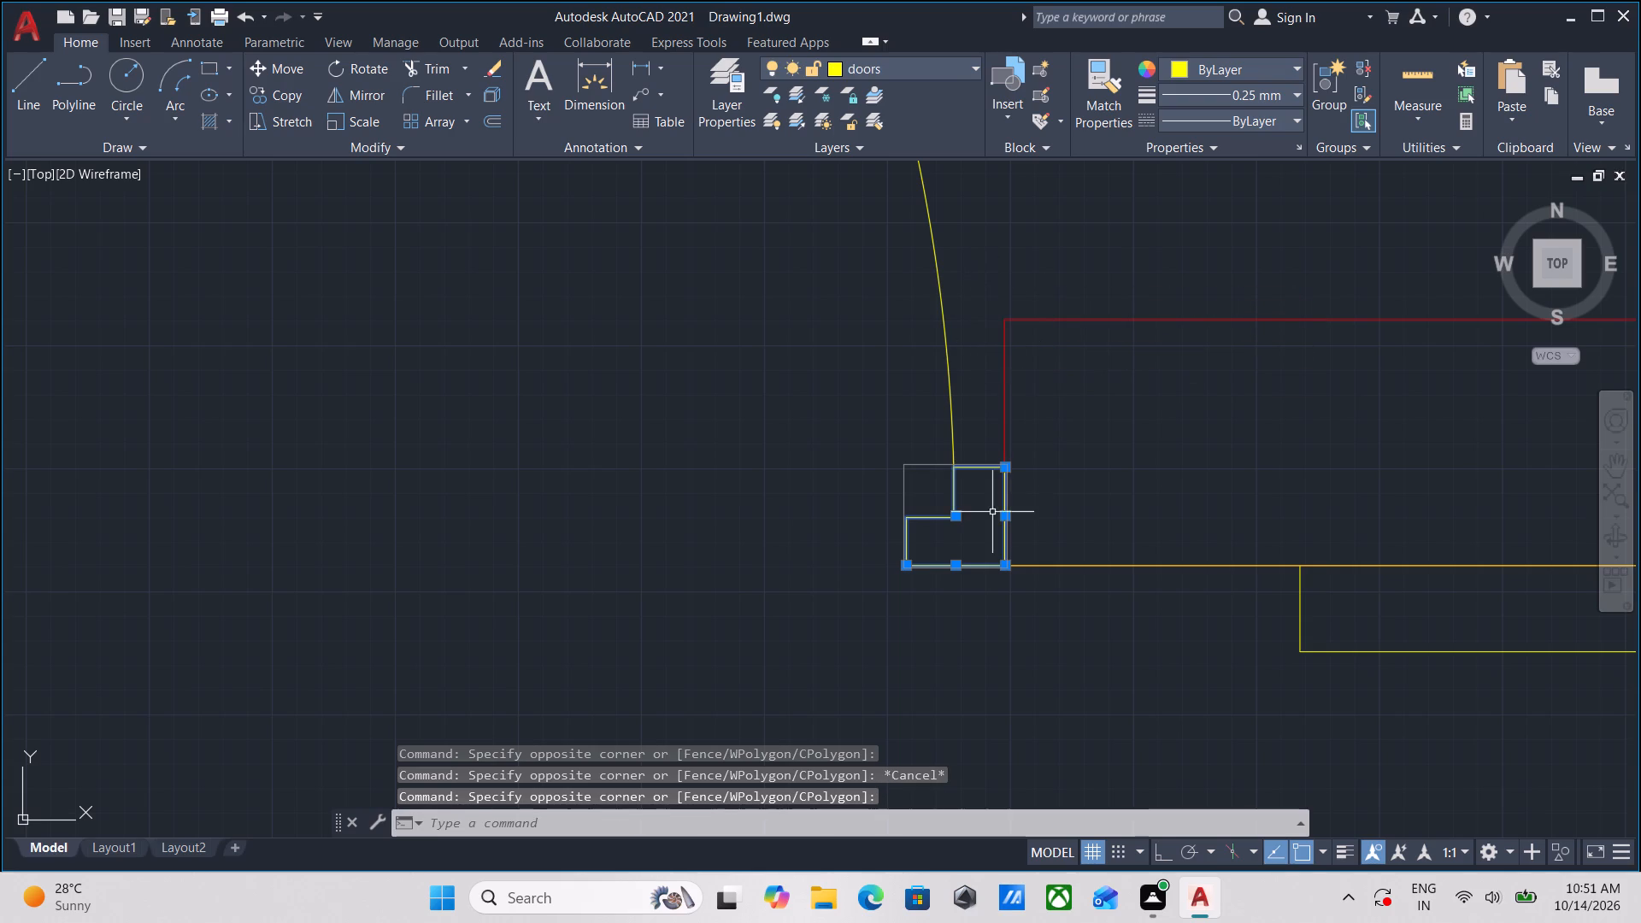
{"action": "scroll", "coordinate": [991, 511], "scroll_direction": "up", "scroll_amount": 1}
{"action": "scroll", "coordinate": [1044, 430], "scroll_direction": "down", "scroll_amount": 1}
{"action": "middle_click_drag", "start_coordinate": [1044, 430], "coordinate": [1039, 604]}
{"action": "scroll", "coordinate": [685, 526], "scroll_direction": "down", "scroll_amount": 1}
{"action": "middle_click_drag", "start_coordinate": [738, 516], "coordinate": [897, 497]}
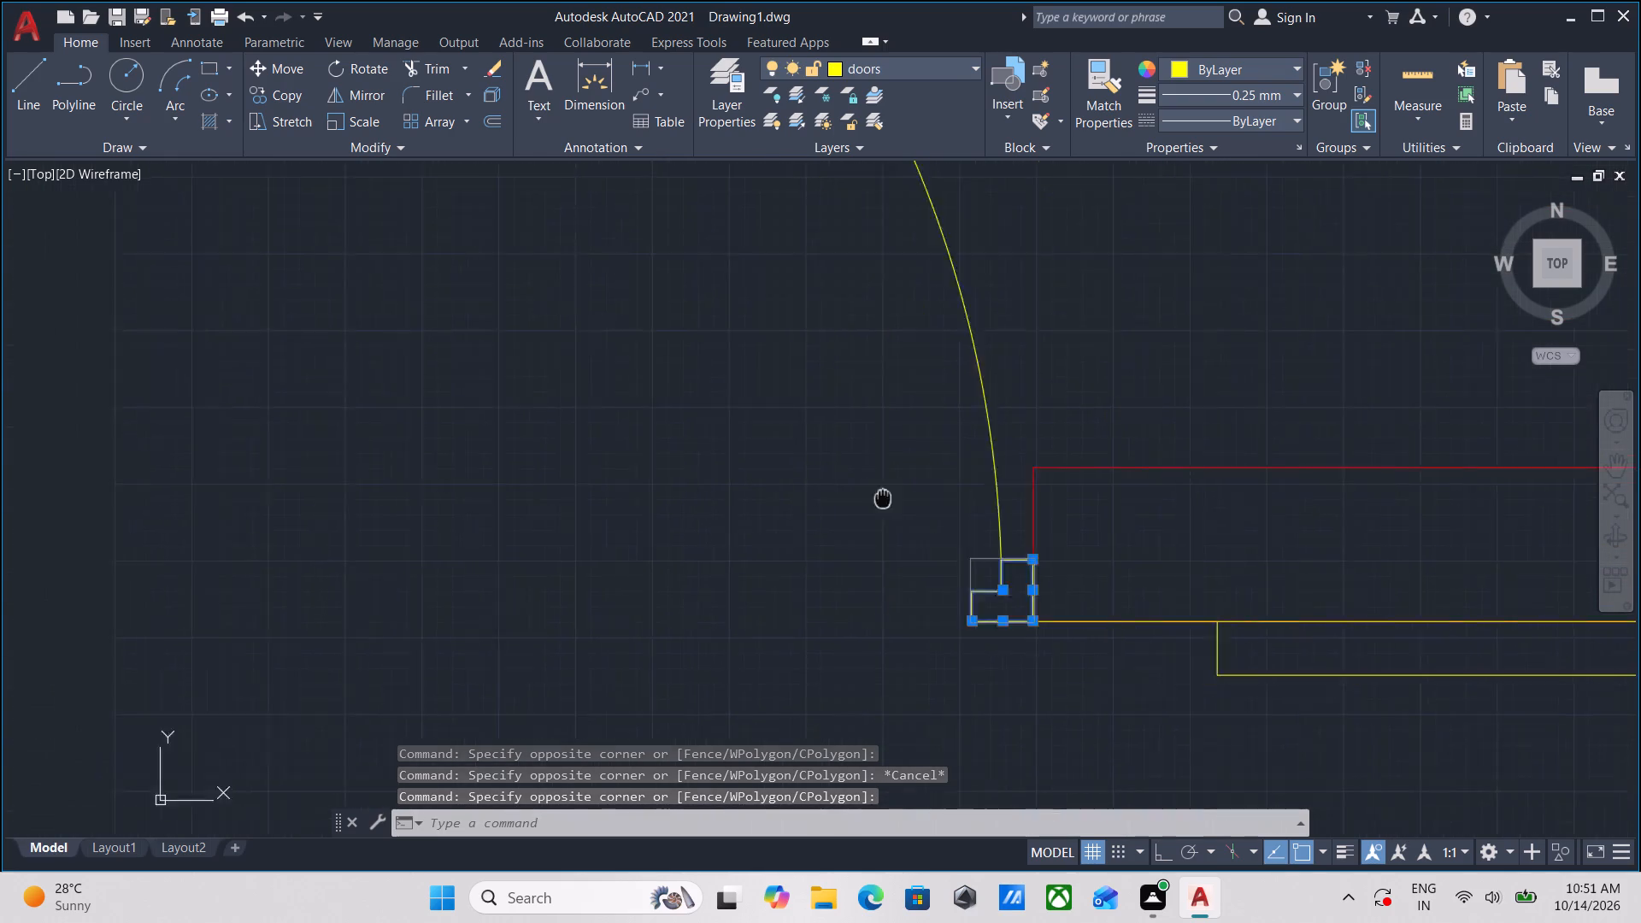
{"action": "middle_click_drag", "start_coordinate": [897, 497], "coordinate": [1020, 474]}
{"action": "scroll", "coordinate": [862, 503], "scroll_direction": "down", "scroll_amount": 3}
{"action": "middle_click_drag", "start_coordinate": [857, 506], "coordinate": [926, 526]}
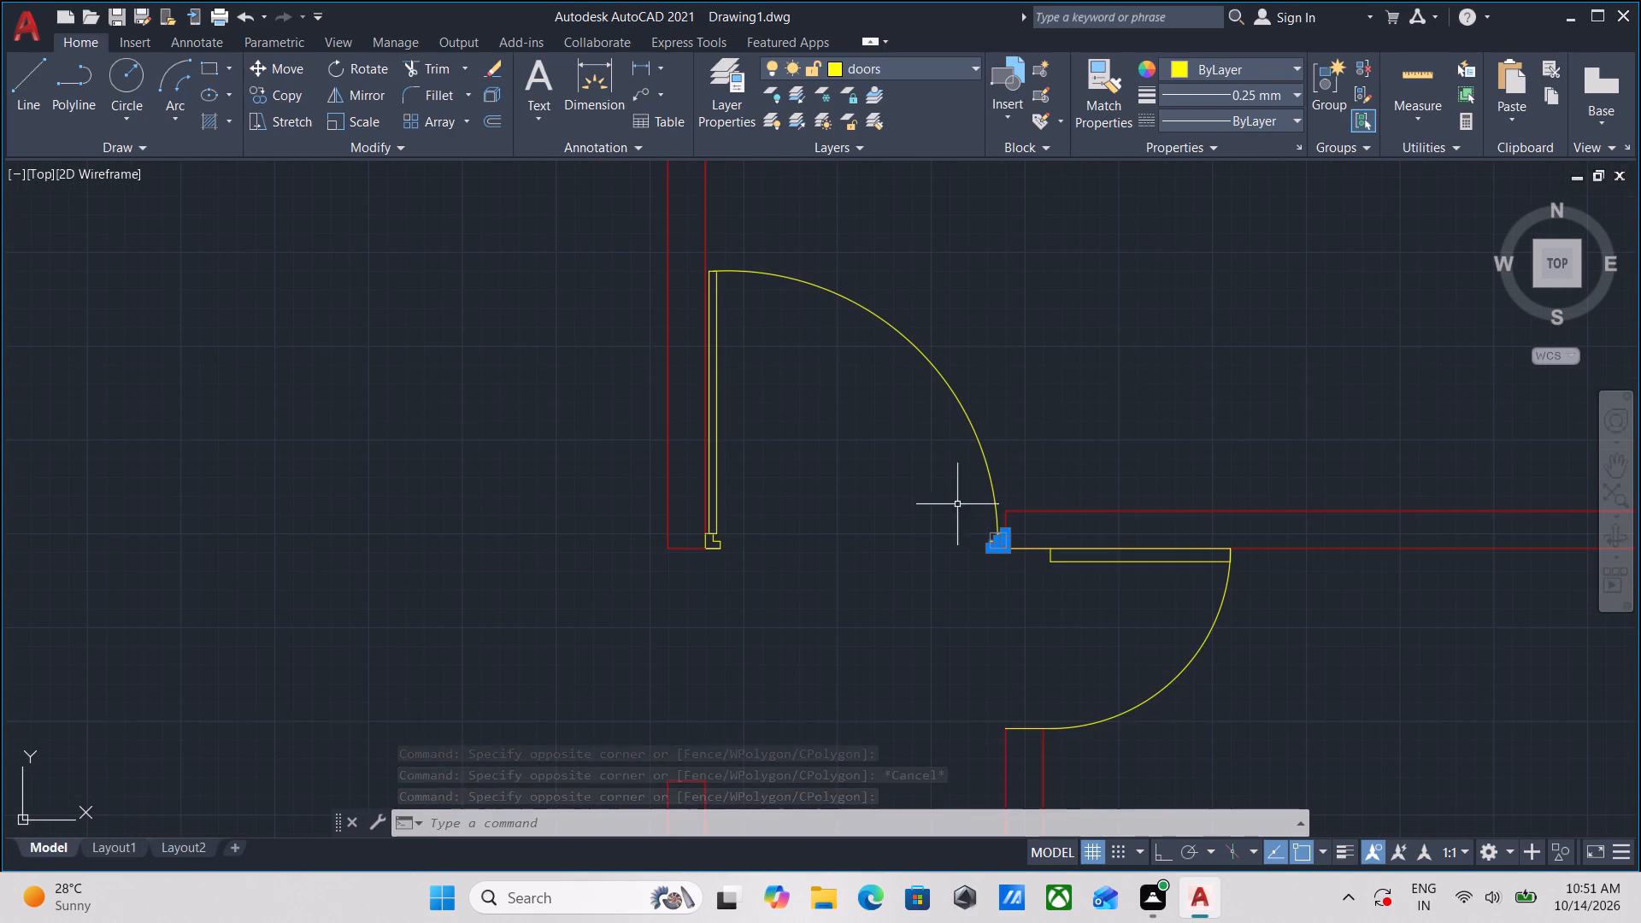
{"action": "left_click", "coordinate": [1003, 360]}
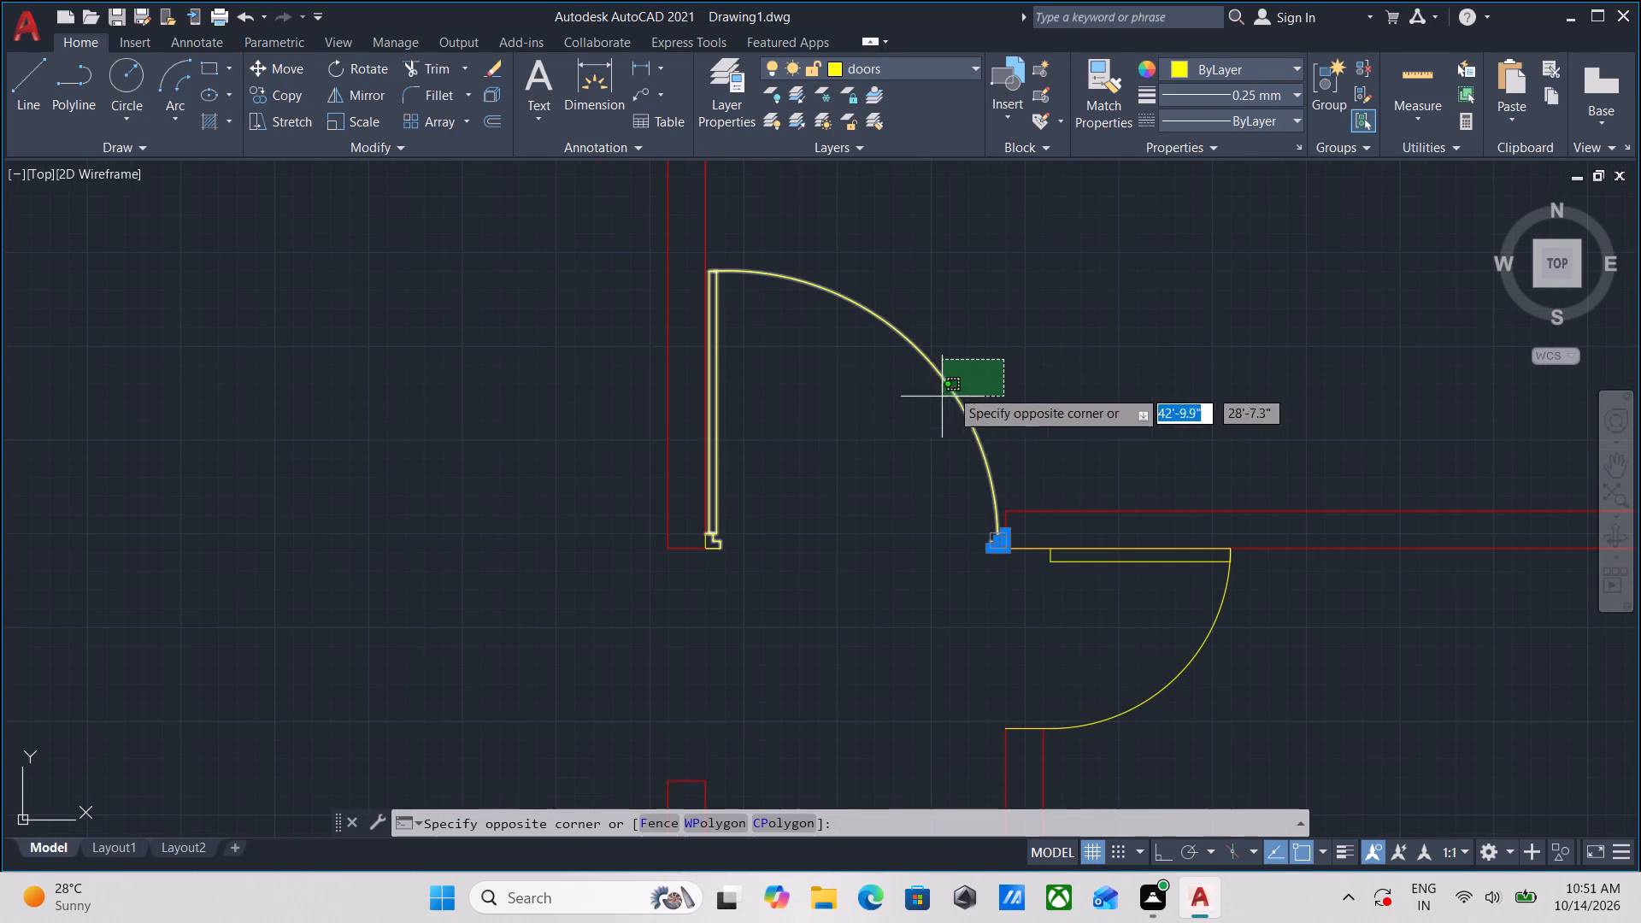
{"action": "key", "text": "g"}
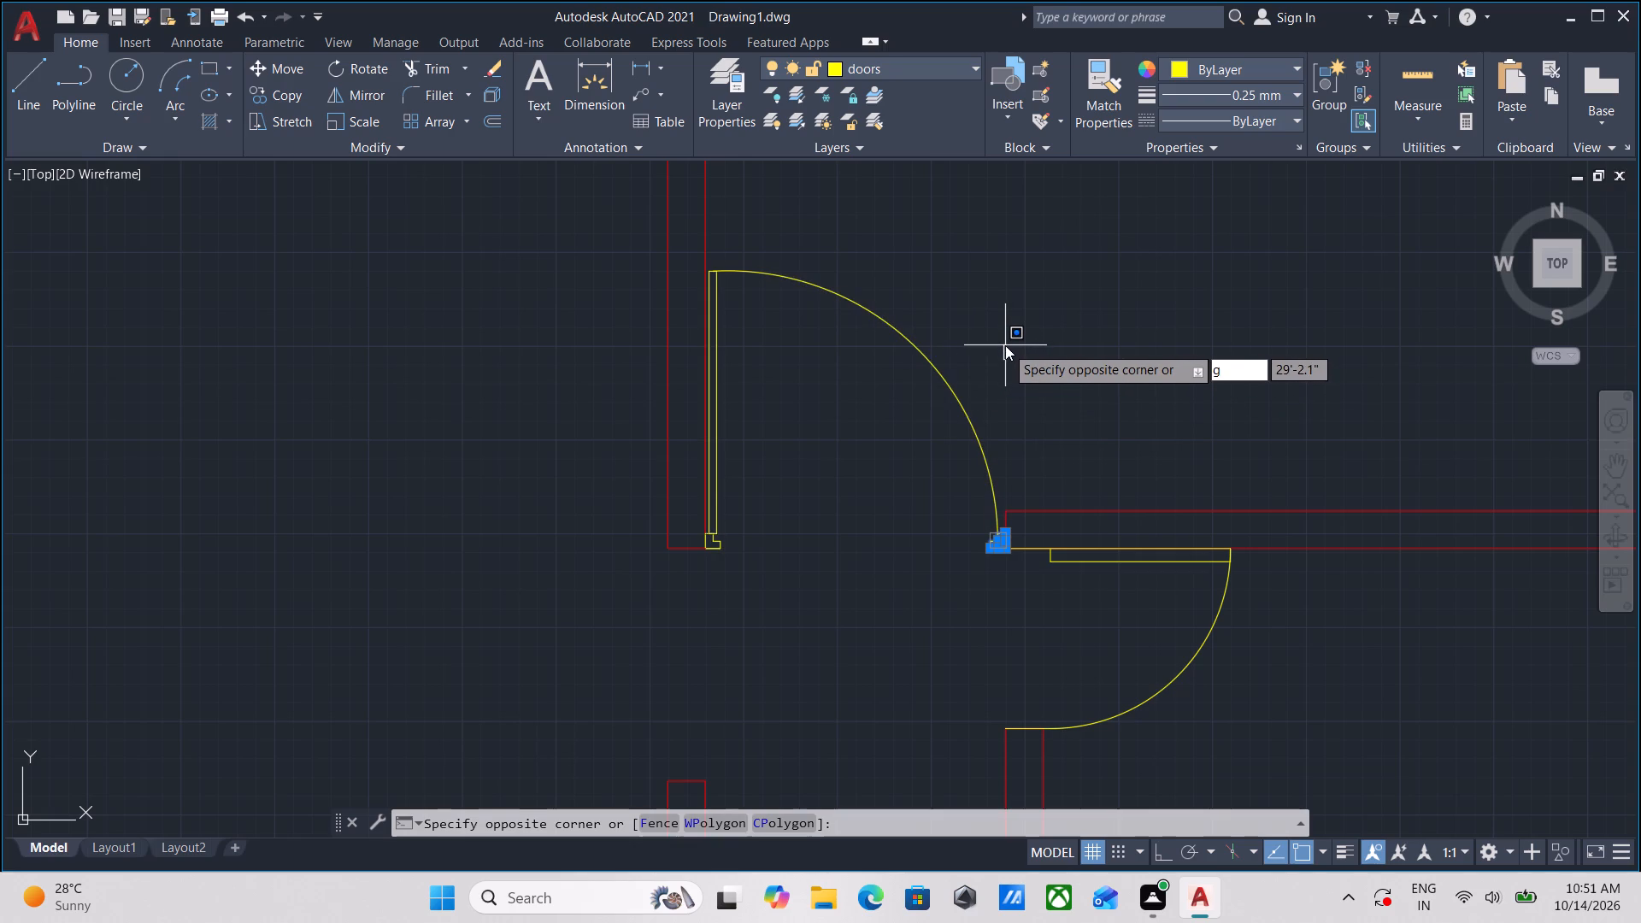
{"action": "key", "text": "Return"}
Group the east frame, the leaf-and-arc group and the west frame's bottom and outer edge lines as one complete door.
{"action": "scroll", "coordinate": [1012, 576], "scroll_direction": "up", "scroll_amount": 3}
{"action": "left_click_drag", "start_coordinate": [952, 515], "coordinate": [925, 484]}
{"action": "left_click", "coordinate": [885, 398]}
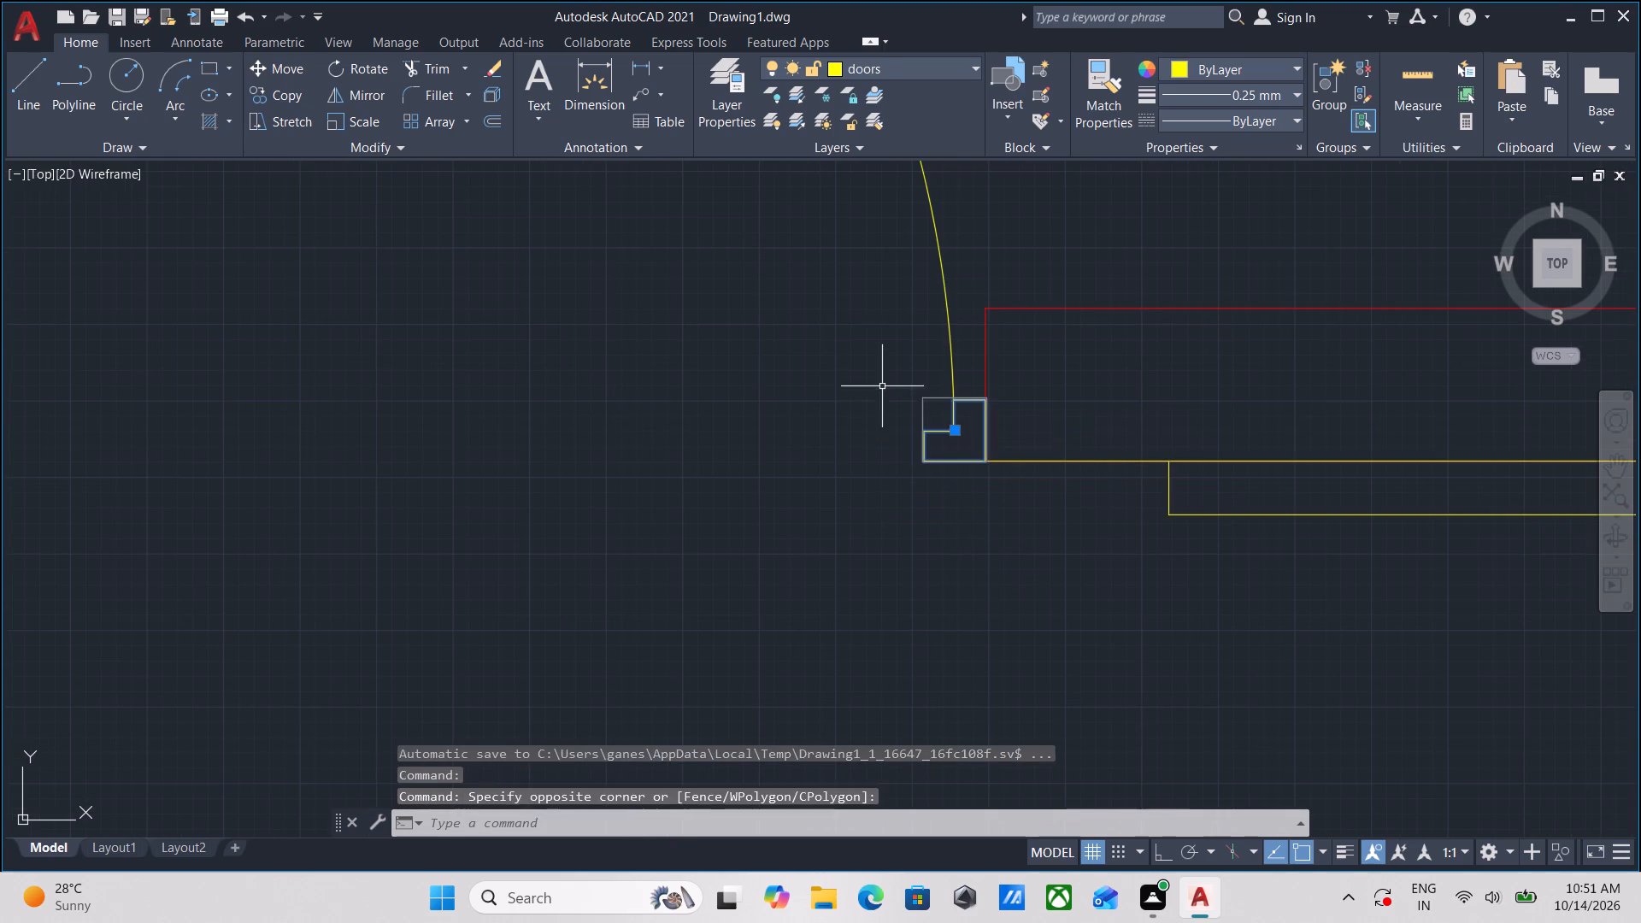
{"action": "middle_click_drag", "start_coordinate": [882, 386], "coordinate": [955, 677]}
{"action": "left_click_drag", "start_coordinate": [1004, 411], "coordinate": [907, 483]}
{"action": "left_click", "coordinate": [884, 497]}
{"action": "scroll", "coordinate": [728, 520], "scroll_direction": "down", "scroll_amount": 3}
{"action": "middle_click_drag", "start_coordinate": [726, 520], "coordinate": [1063, 525]}
{"action": "scroll", "coordinate": [830, 597], "scroll_direction": "up", "scroll_amount": 3}
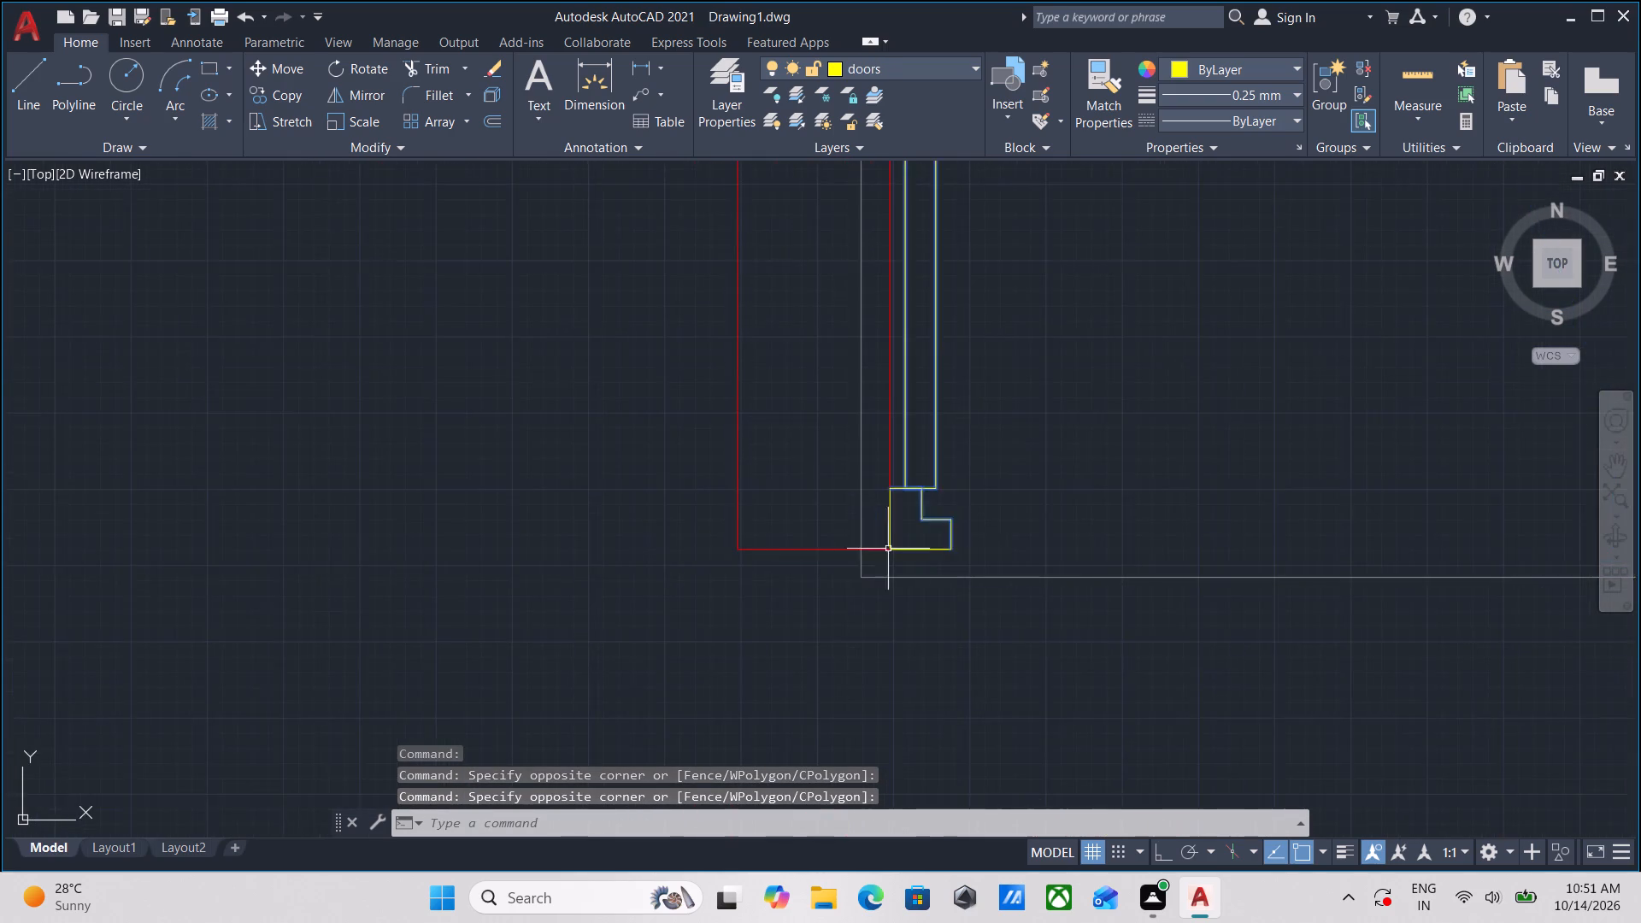
{"action": "scroll", "coordinate": [899, 547], "scroll_direction": "up", "scroll_amount": 2}
{"action": "left_click", "coordinate": [925, 598]}
{"action": "left_click", "coordinate": [862, 545]}
{"action": "scroll", "coordinate": [785, 534], "scroll_direction": "up", "scroll_amount": 1}
{"action": "left_click", "coordinate": [795, 517]}
{"action": "left_click", "coordinate": [755, 498]}
{"action": "middle_click_drag", "start_coordinate": [782, 490], "coordinate": [791, 538]}
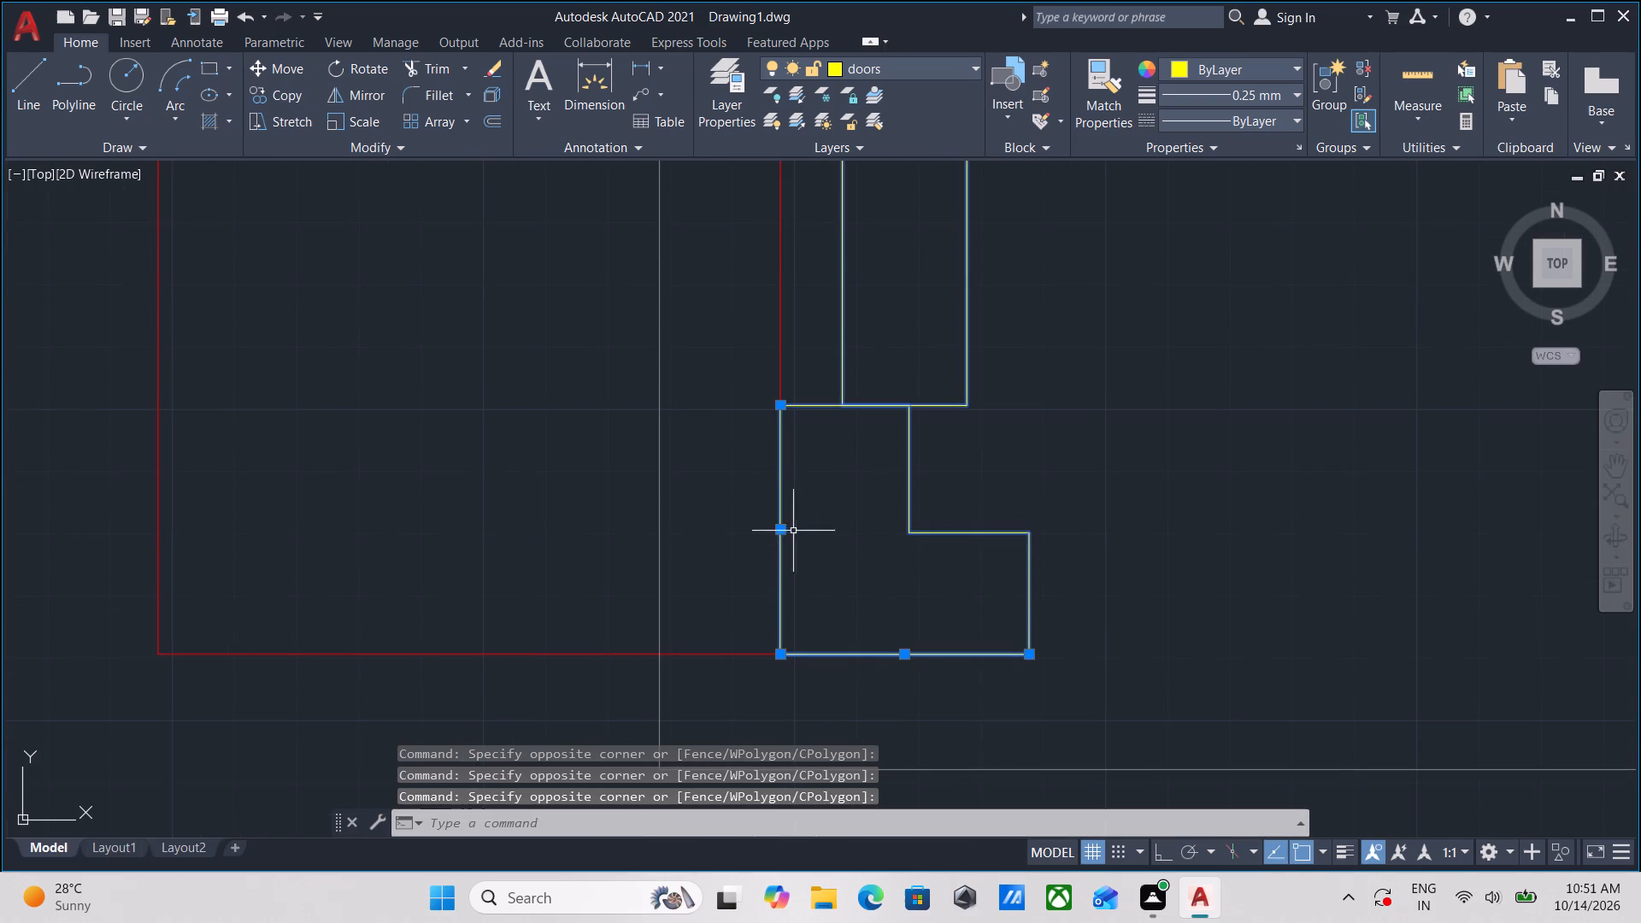
{"action": "scroll", "coordinate": [826, 555], "scroll_direction": "down", "scroll_amount": 2}
{"action": "key", "text": "g"}
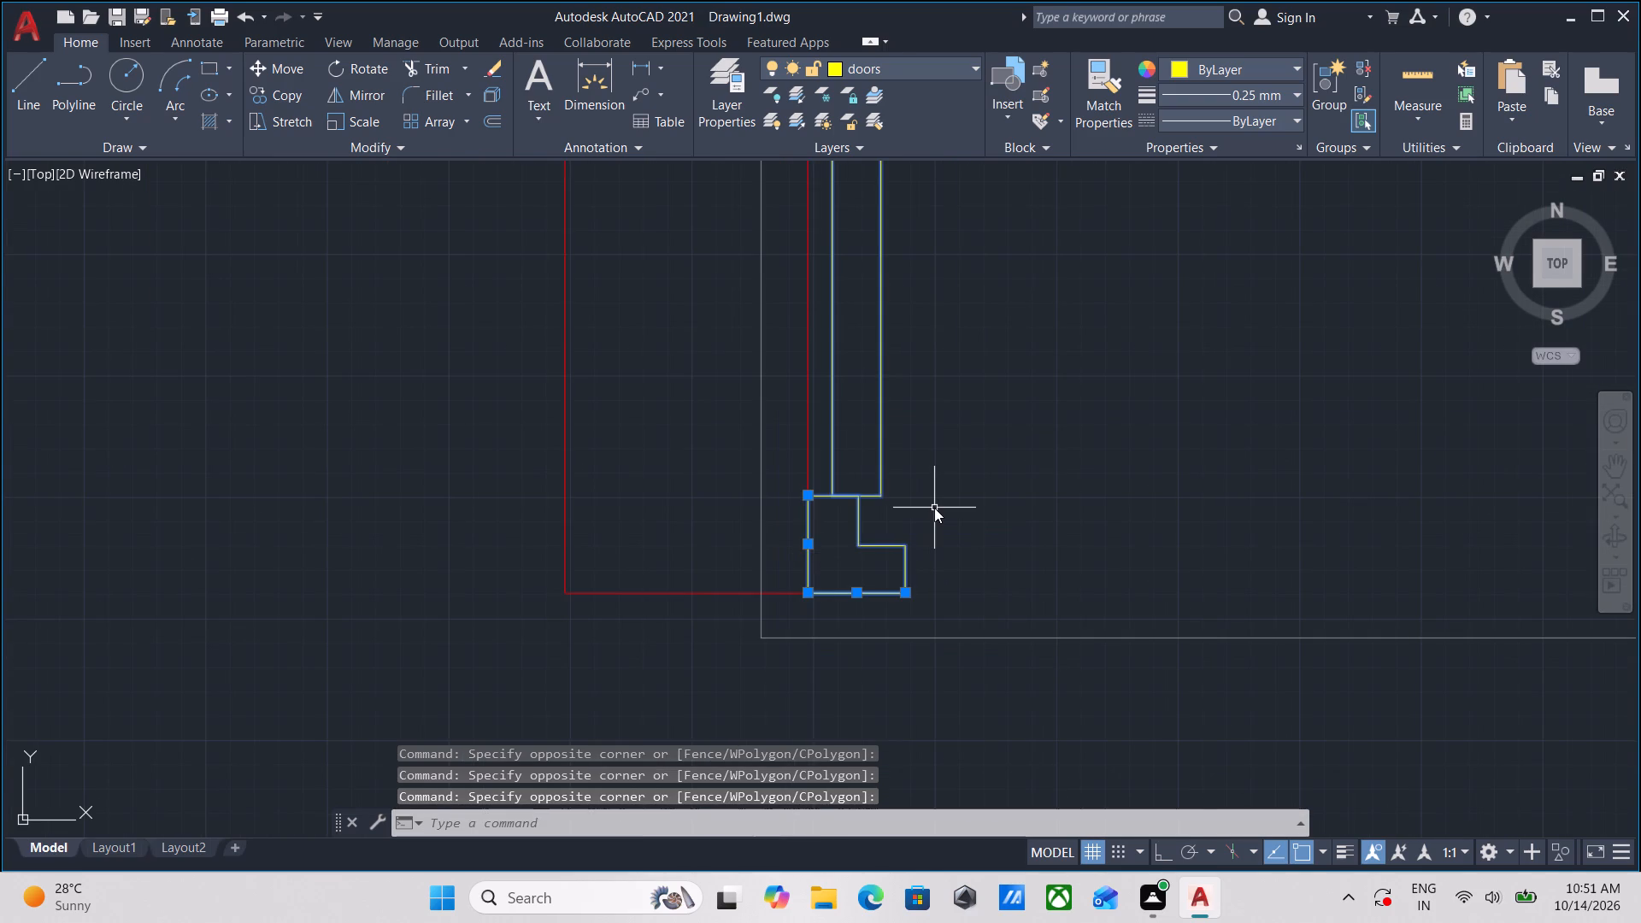
{"action": "key", "text": "Return"}
Select the complete door group and check that it covers the leaf, swing arc and both frames.
{"action": "left_click", "coordinate": [925, 617]}
{"action": "left_click", "coordinate": [865, 386]}
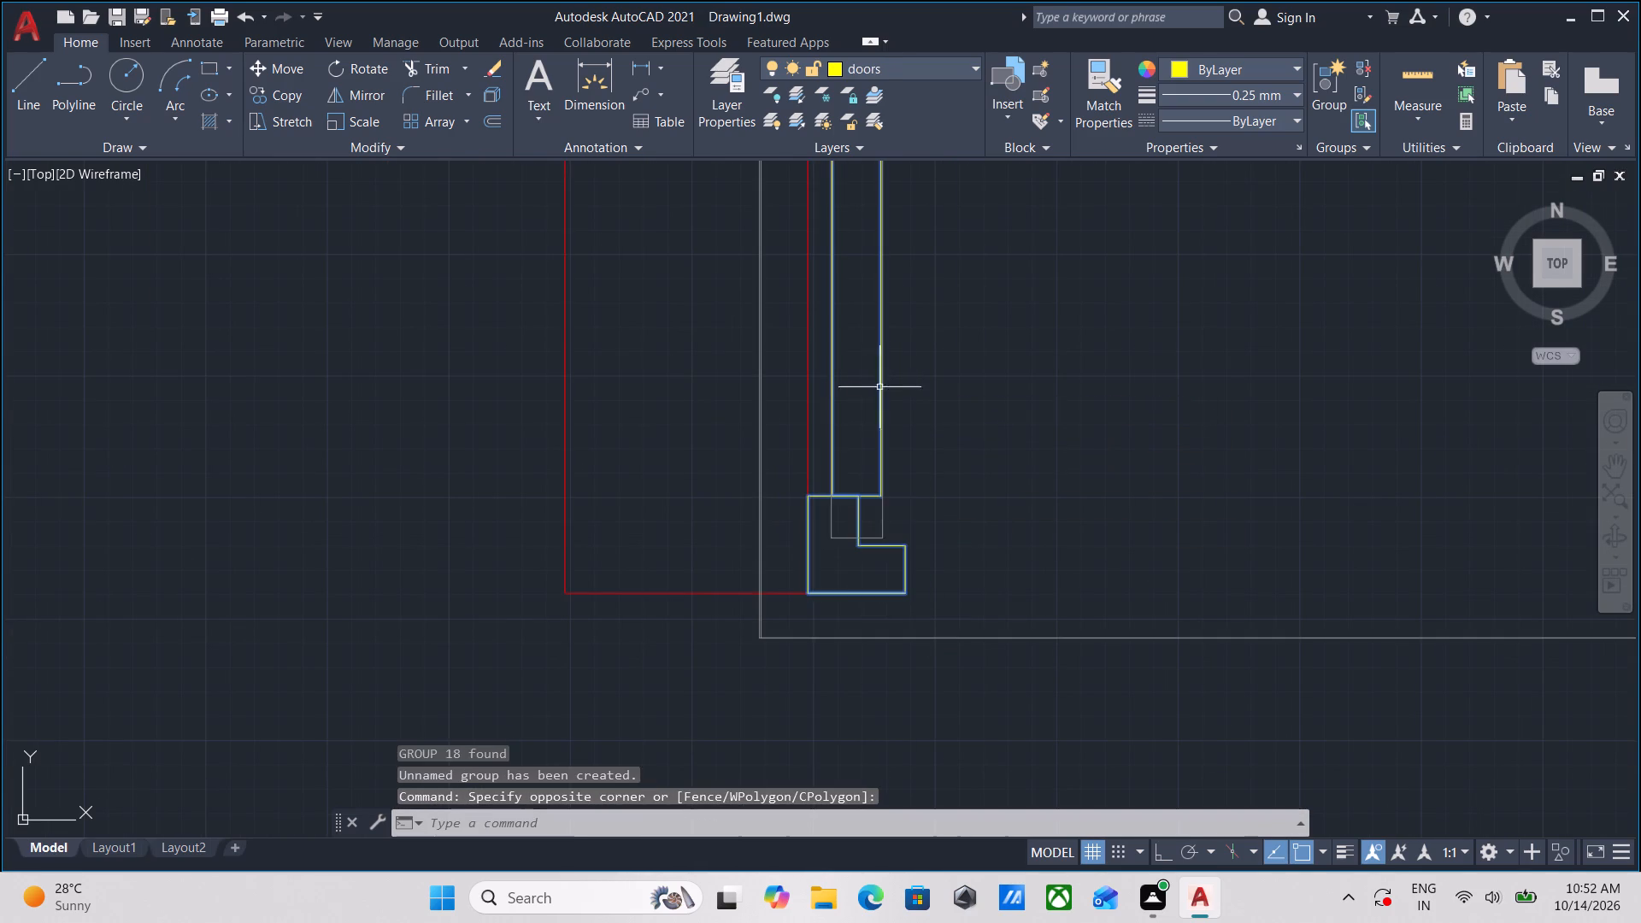
{"action": "scroll", "coordinate": [950, 397], "scroll_direction": "down", "scroll_amount": 3}
{"action": "middle_click_drag", "start_coordinate": [955, 399], "coordinate": [539, 532]}
{"action": "scroll", "coordinate": [859, 573], "scroll_direction": "up", "scroll_amount": 2}
{"action": "scroll", "coordinate": [1085, 597], "scroll_direction": "down", "scroll_amount": 2}
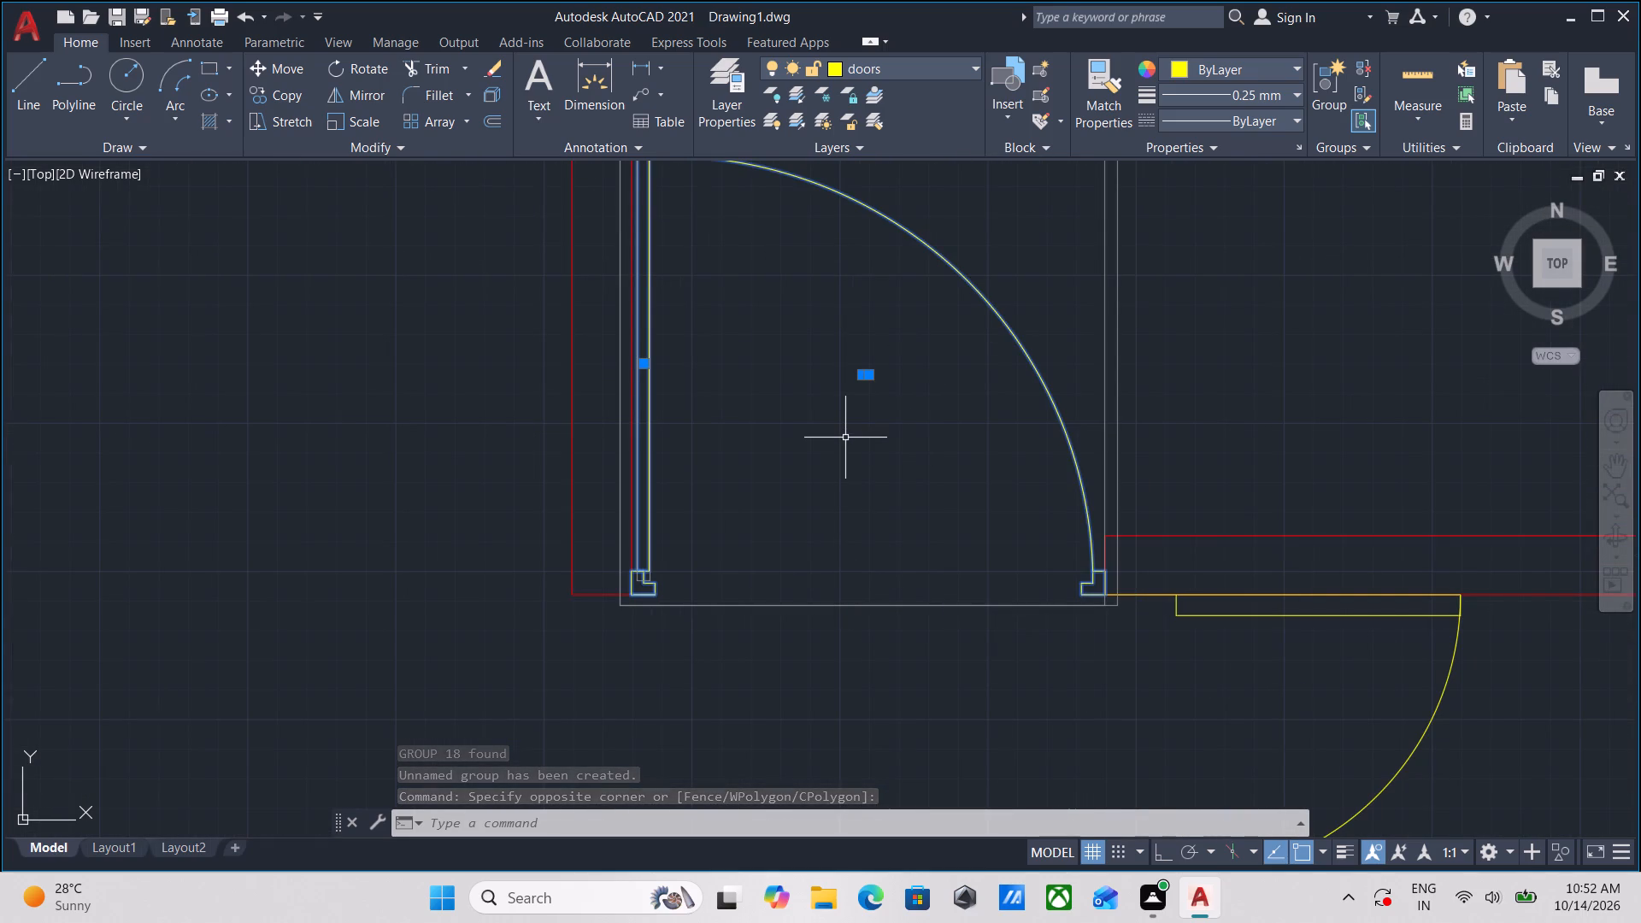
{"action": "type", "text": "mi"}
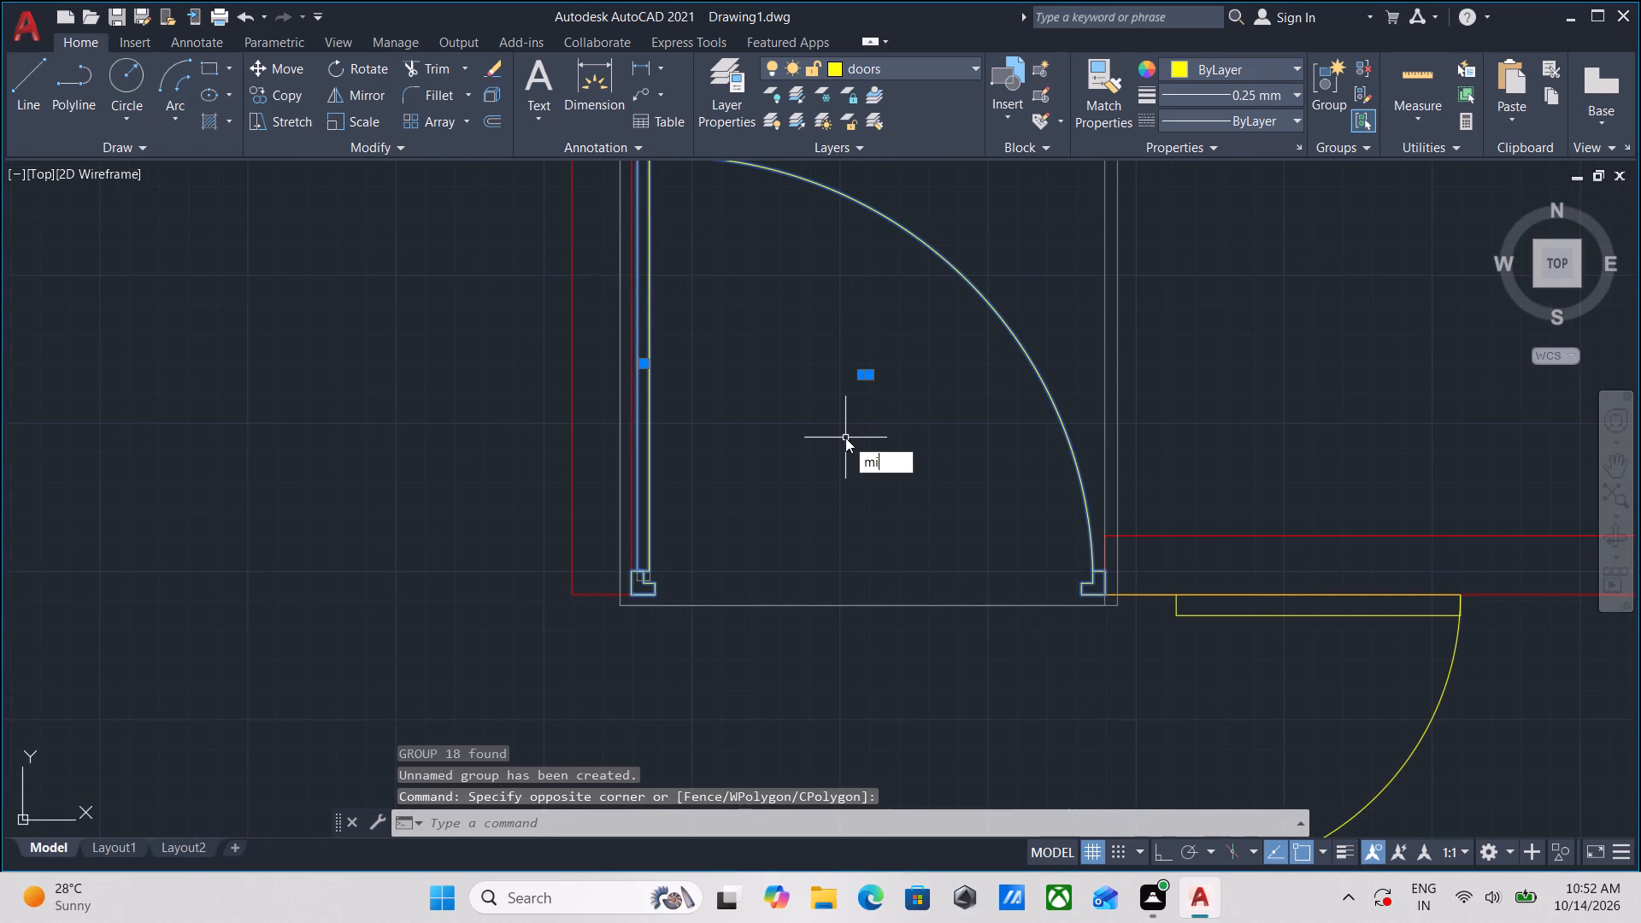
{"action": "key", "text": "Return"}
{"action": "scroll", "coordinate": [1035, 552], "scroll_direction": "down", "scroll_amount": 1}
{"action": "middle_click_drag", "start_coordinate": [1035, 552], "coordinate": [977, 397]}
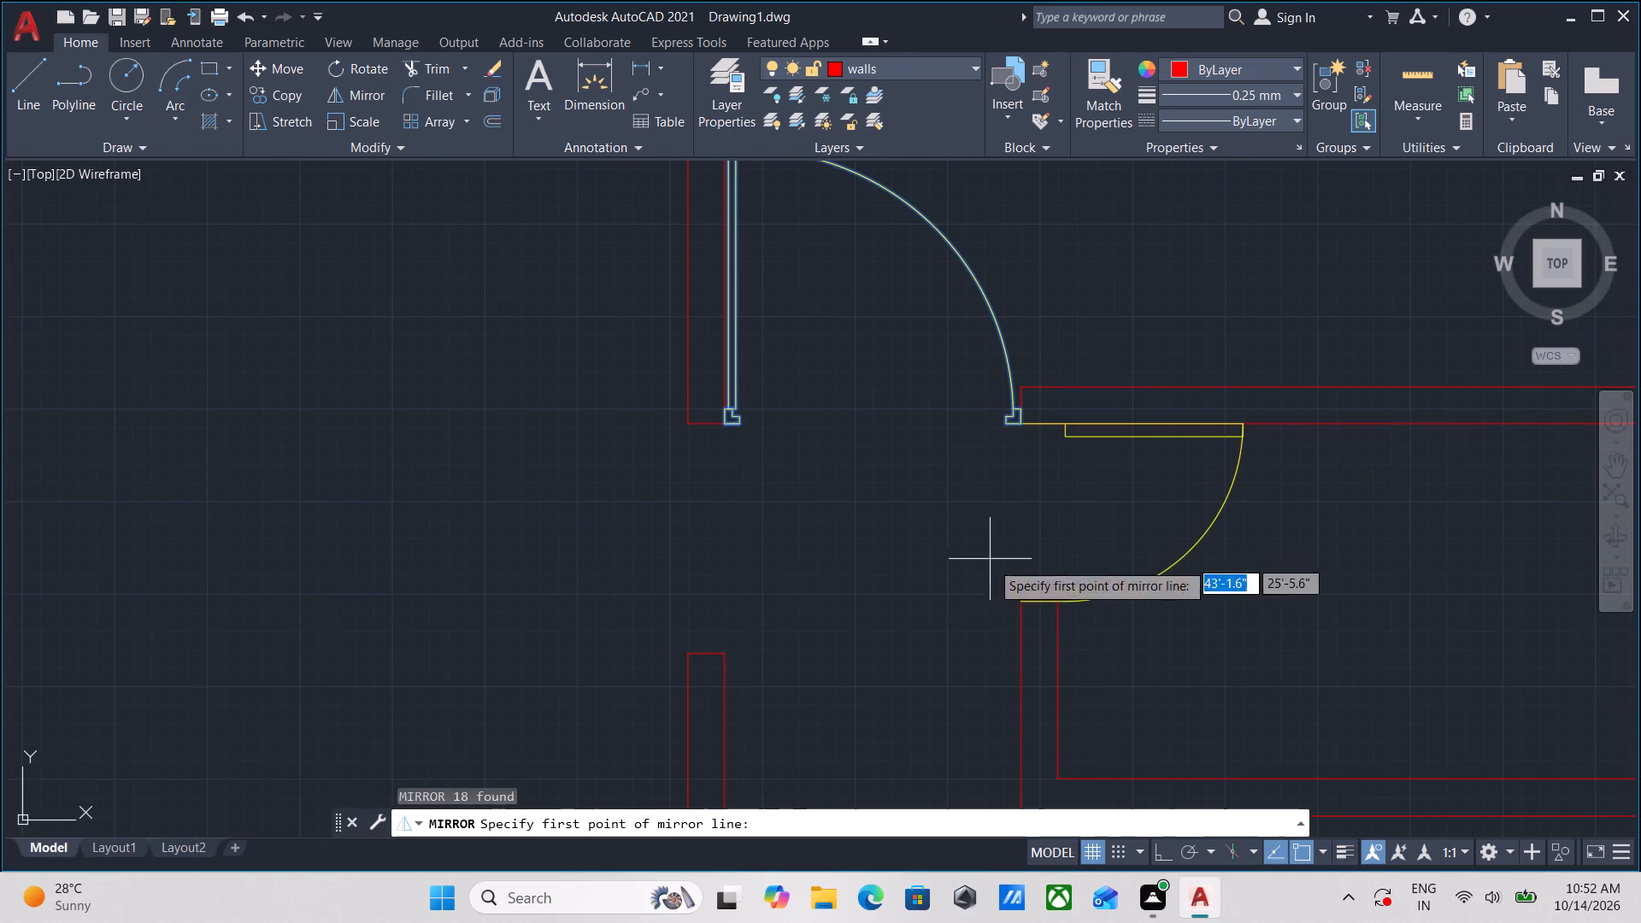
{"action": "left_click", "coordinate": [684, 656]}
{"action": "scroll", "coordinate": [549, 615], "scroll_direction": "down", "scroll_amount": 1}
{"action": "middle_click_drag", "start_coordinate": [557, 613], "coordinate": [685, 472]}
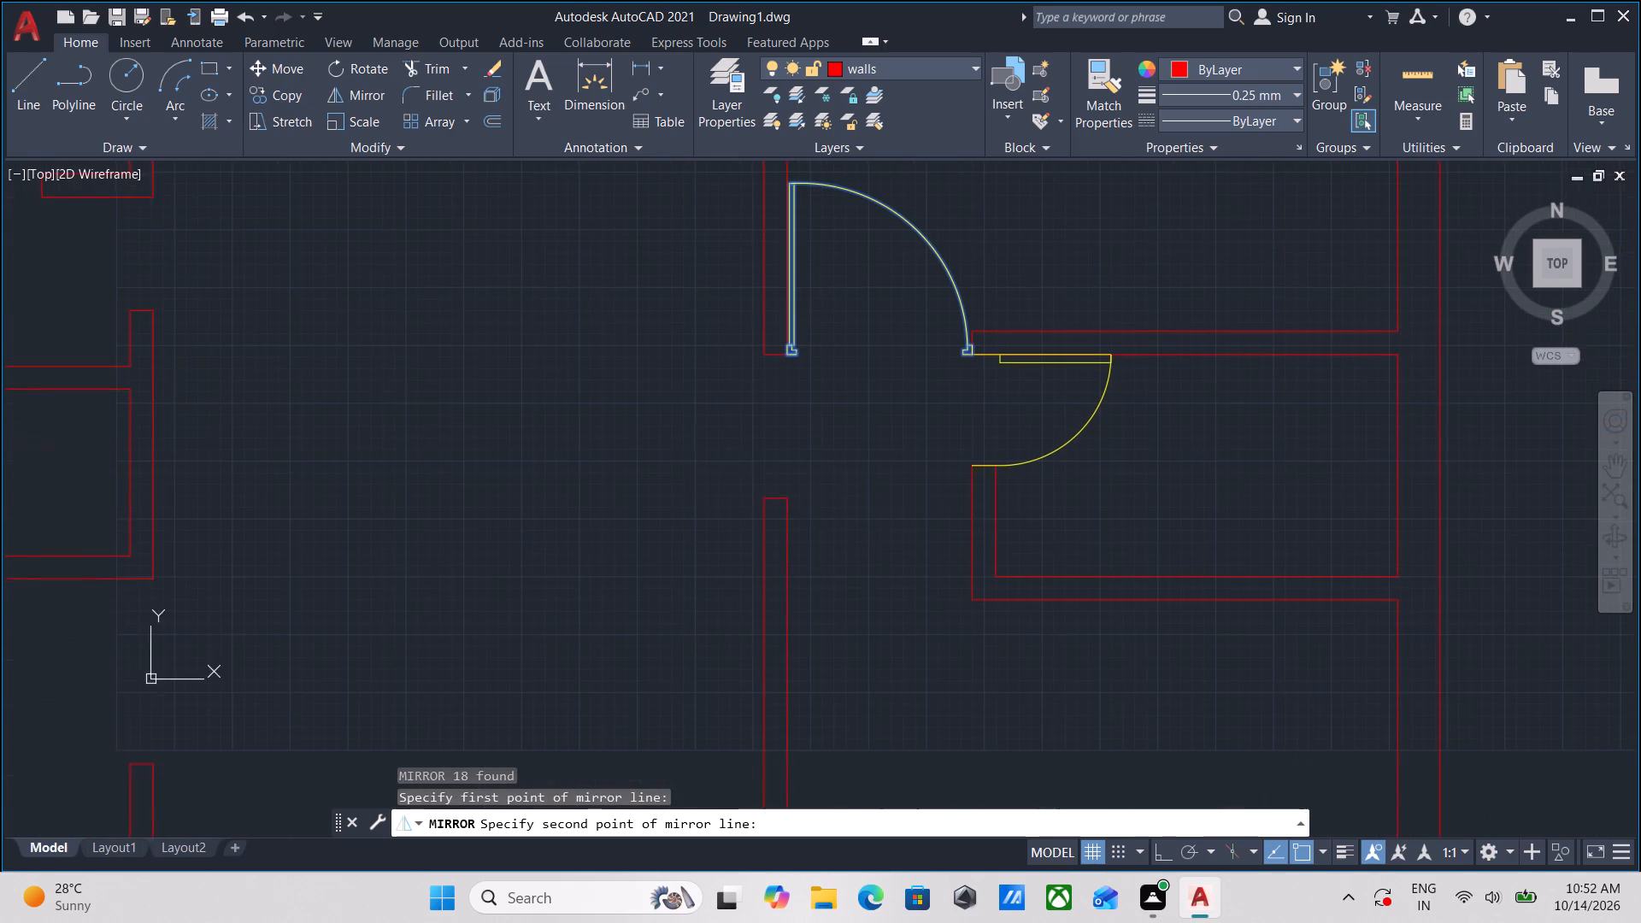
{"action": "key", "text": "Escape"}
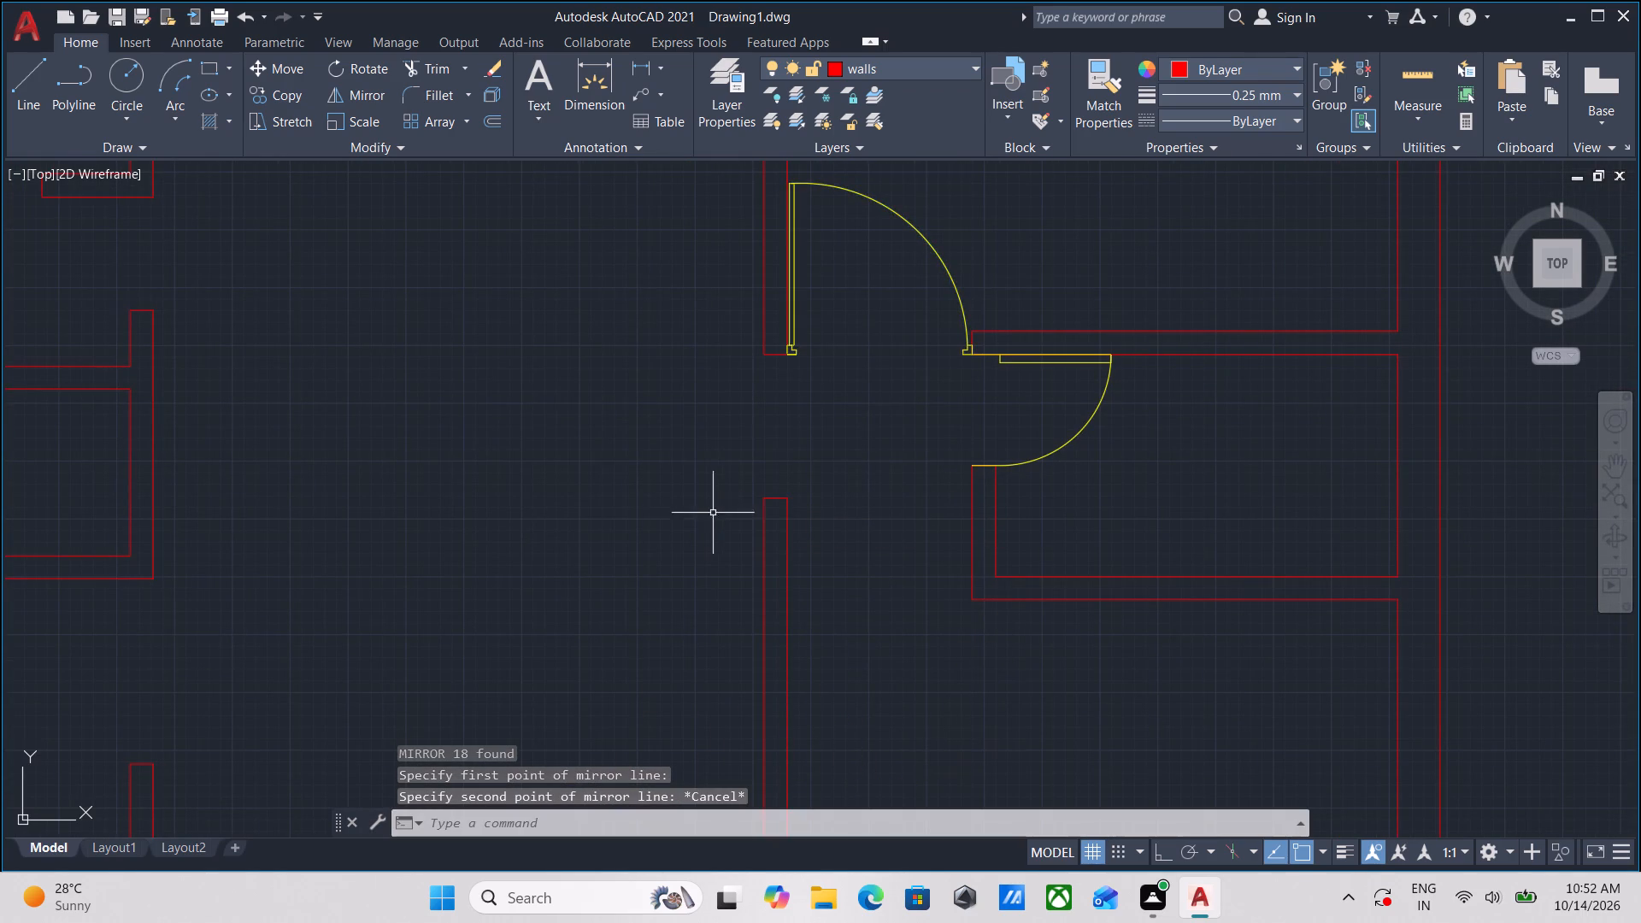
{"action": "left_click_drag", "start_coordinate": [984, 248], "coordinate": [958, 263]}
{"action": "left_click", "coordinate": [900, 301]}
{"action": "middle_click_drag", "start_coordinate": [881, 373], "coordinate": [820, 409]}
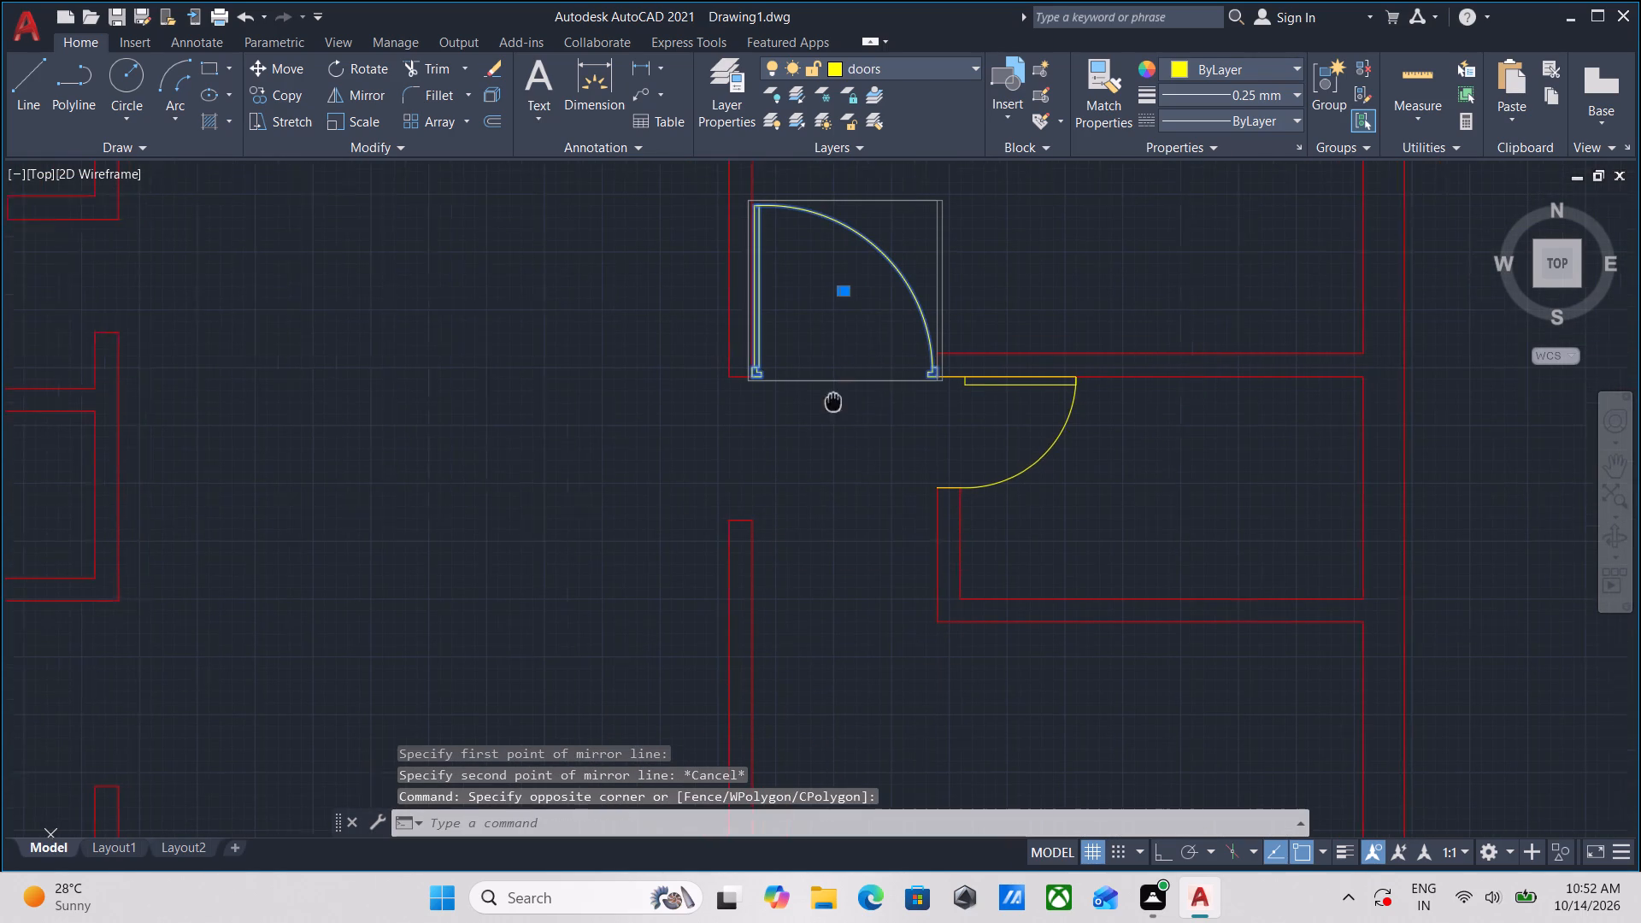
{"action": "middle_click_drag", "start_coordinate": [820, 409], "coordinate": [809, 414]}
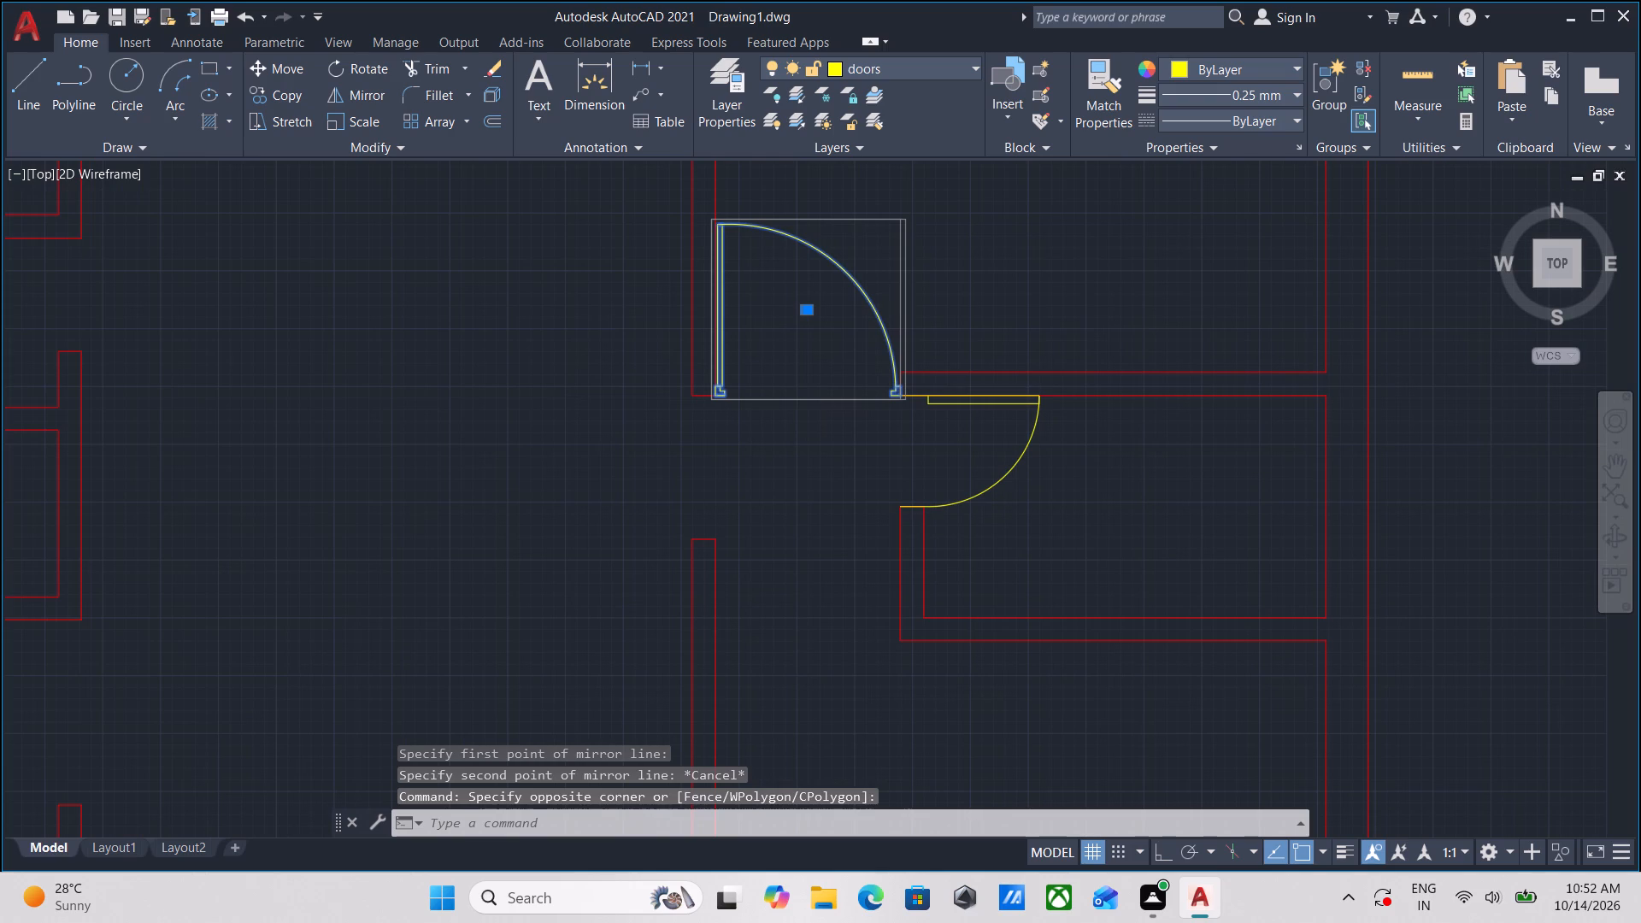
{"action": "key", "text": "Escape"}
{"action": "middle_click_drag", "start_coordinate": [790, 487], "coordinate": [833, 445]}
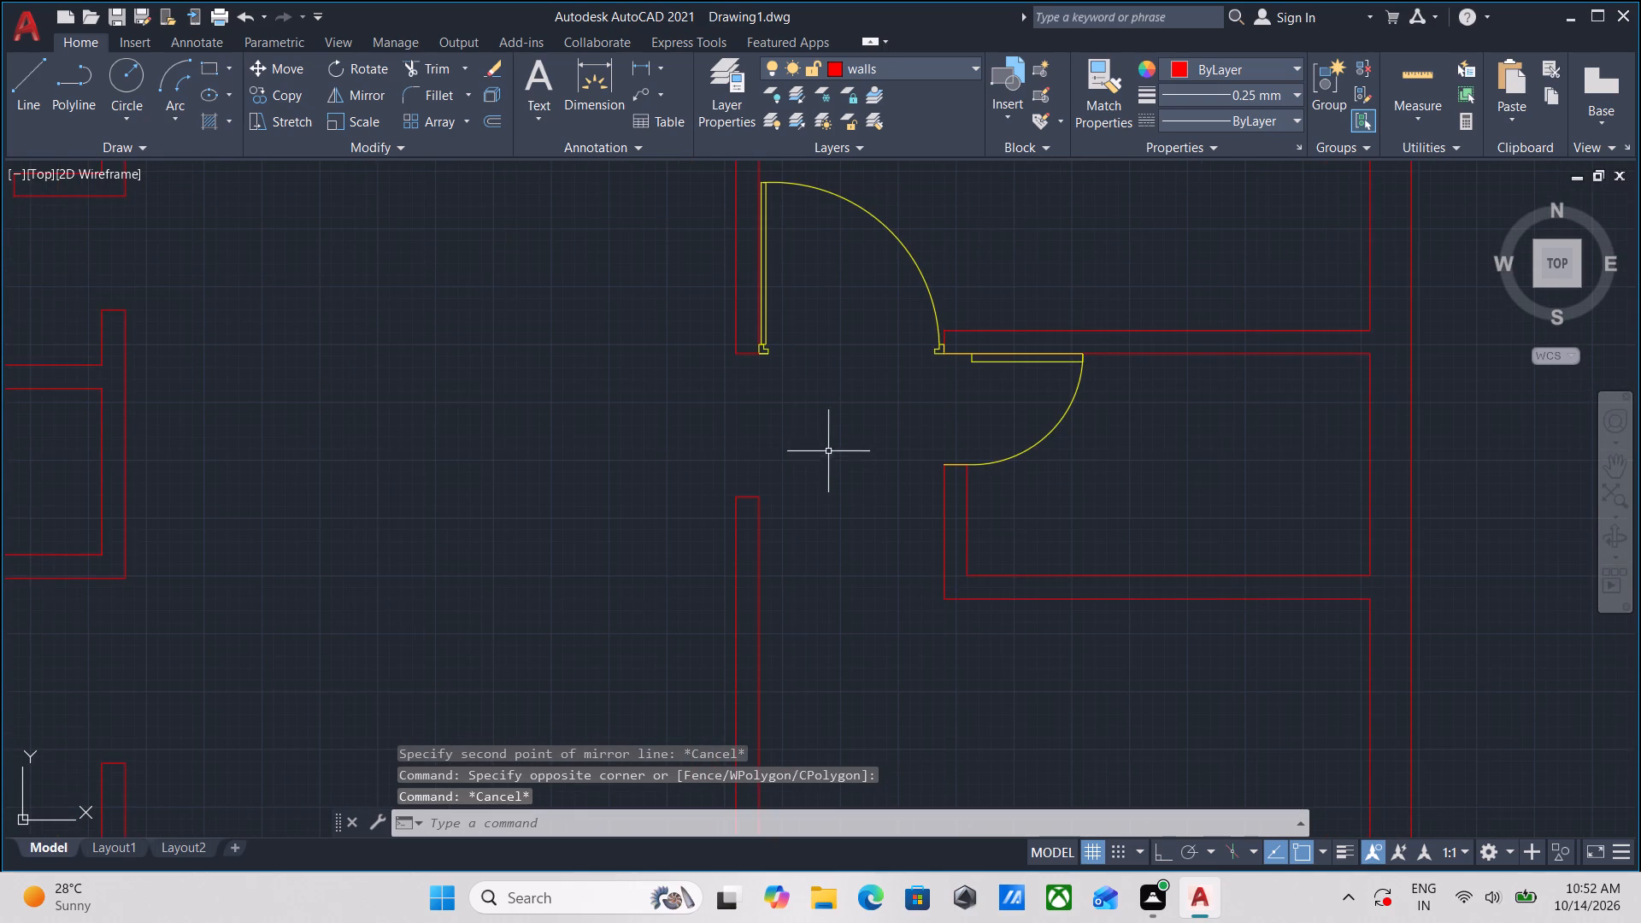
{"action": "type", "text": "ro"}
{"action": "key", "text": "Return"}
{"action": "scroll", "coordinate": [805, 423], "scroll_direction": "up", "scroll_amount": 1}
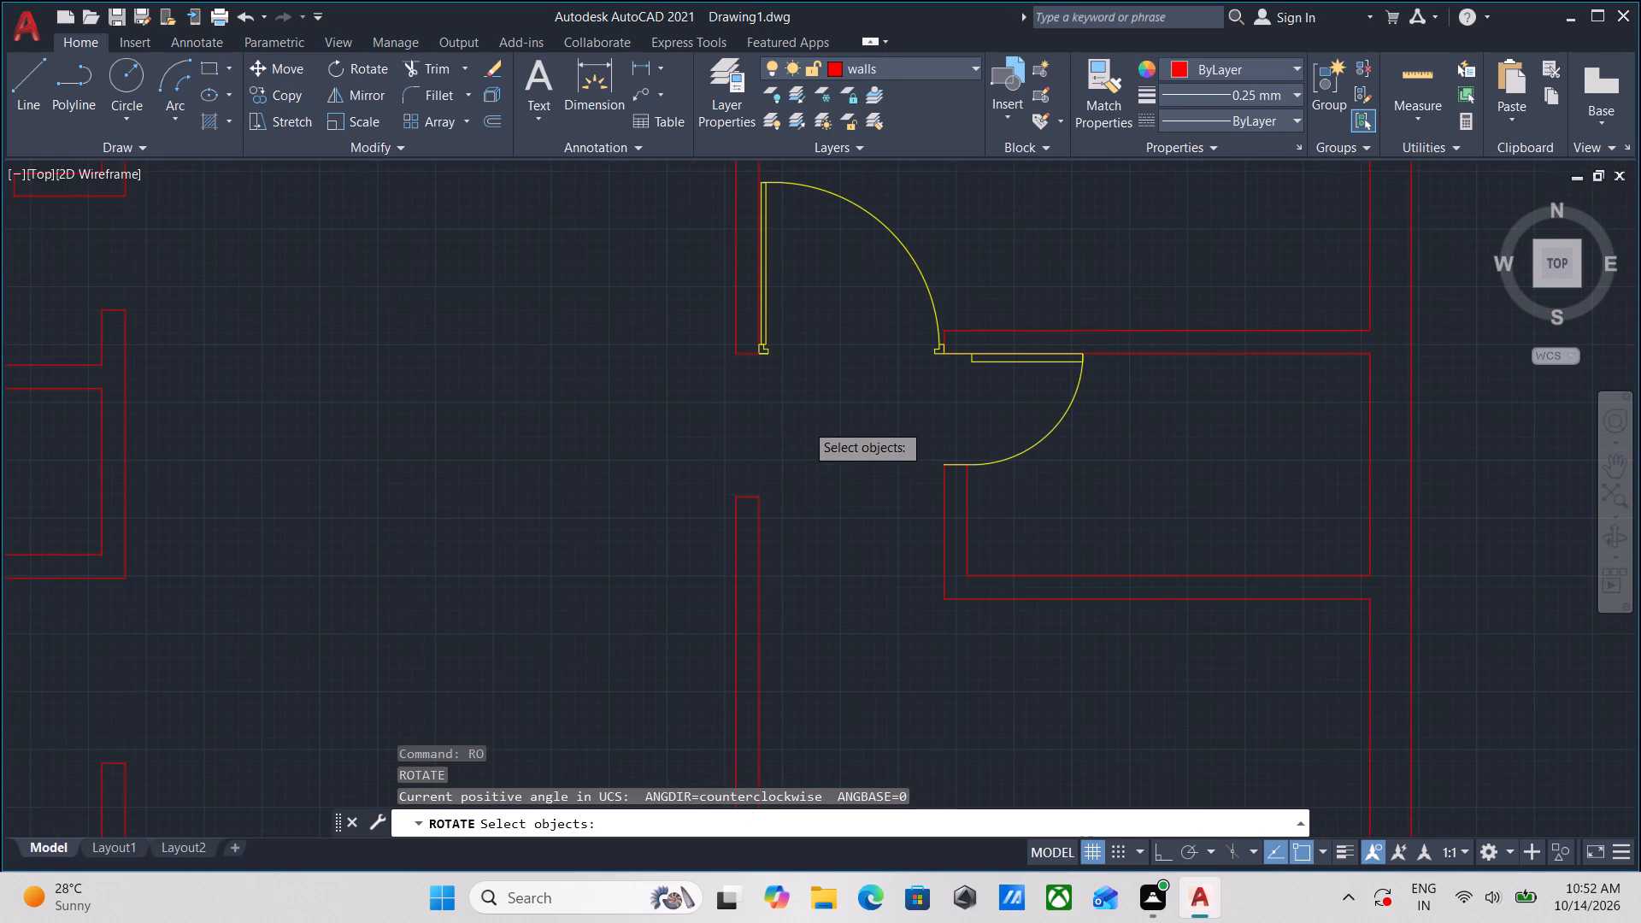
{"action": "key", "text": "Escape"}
Mirror the complete door group about a horizontal line through the west frame's bottom outer corner, keeping the original door.
{"action": "scroll", "coordinate": [813, 390], "scroll_direction": "down", "scroll_amount": 1}
{"action": "middle_click_drag", "start_coordinate": [813, 390], "coordinate": [786, 497]}
{"action": "left_click_drag", "start_coordinate": [899, 291], "coordinate": [869, 330]}
{"action": "left_click", "coordinate": [848, 362]}
{"action": "middle_click_drag", "start_coordinate": [787, 503], "coordinate": [792, 498]}
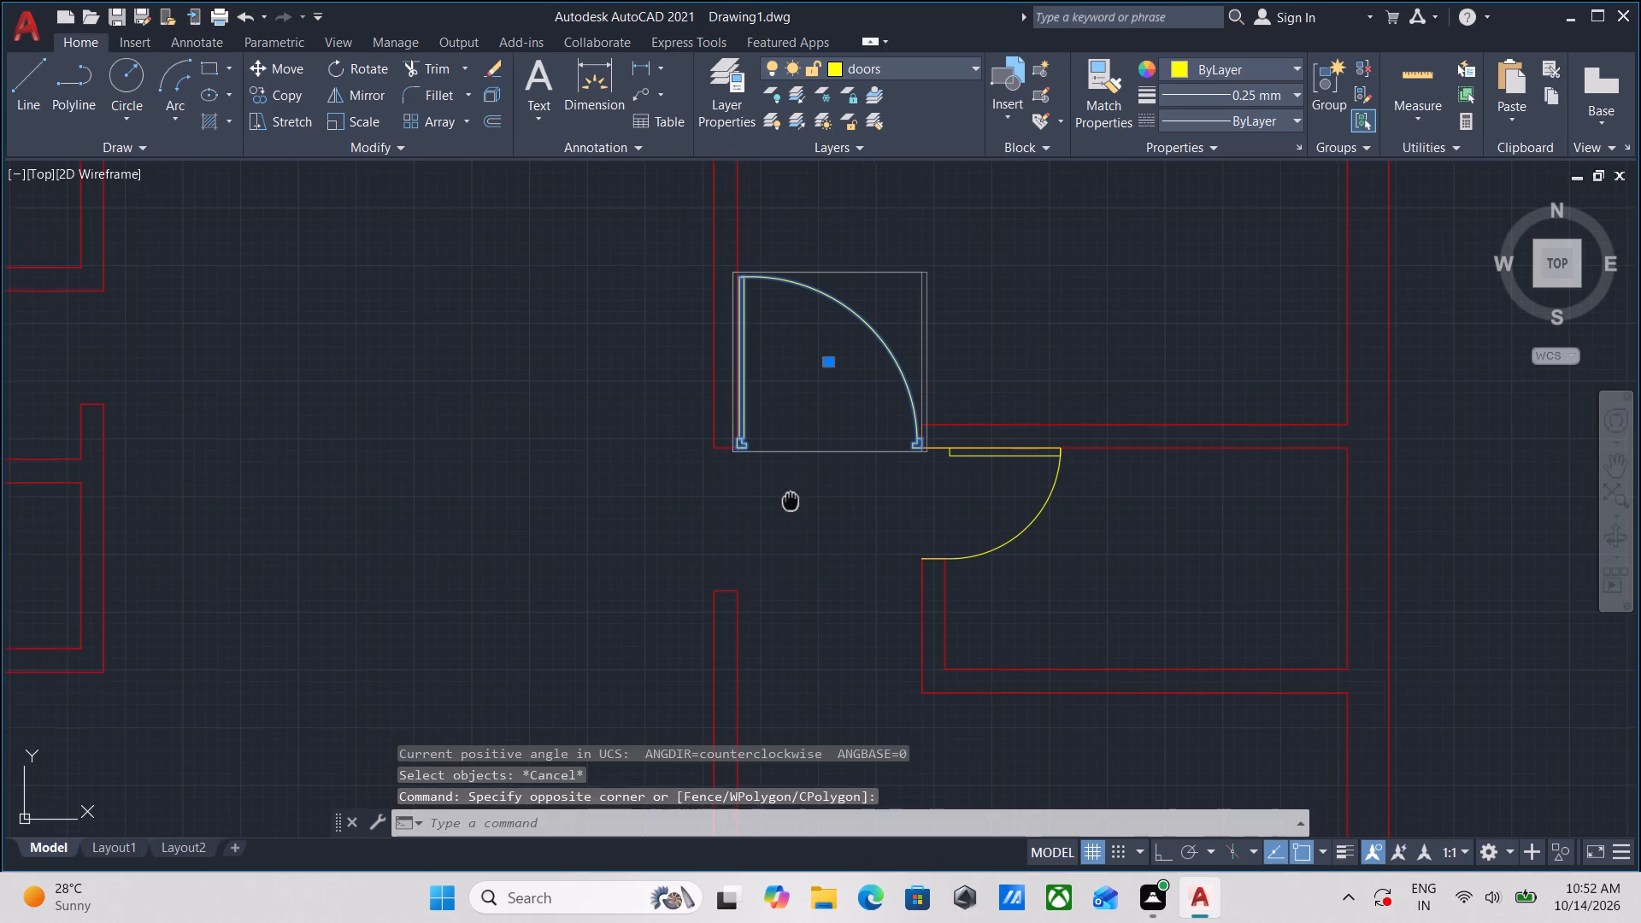
{"action": "middle_click_drag", "start_coordinate": [792, 498], "coordinate": [809, 484]}
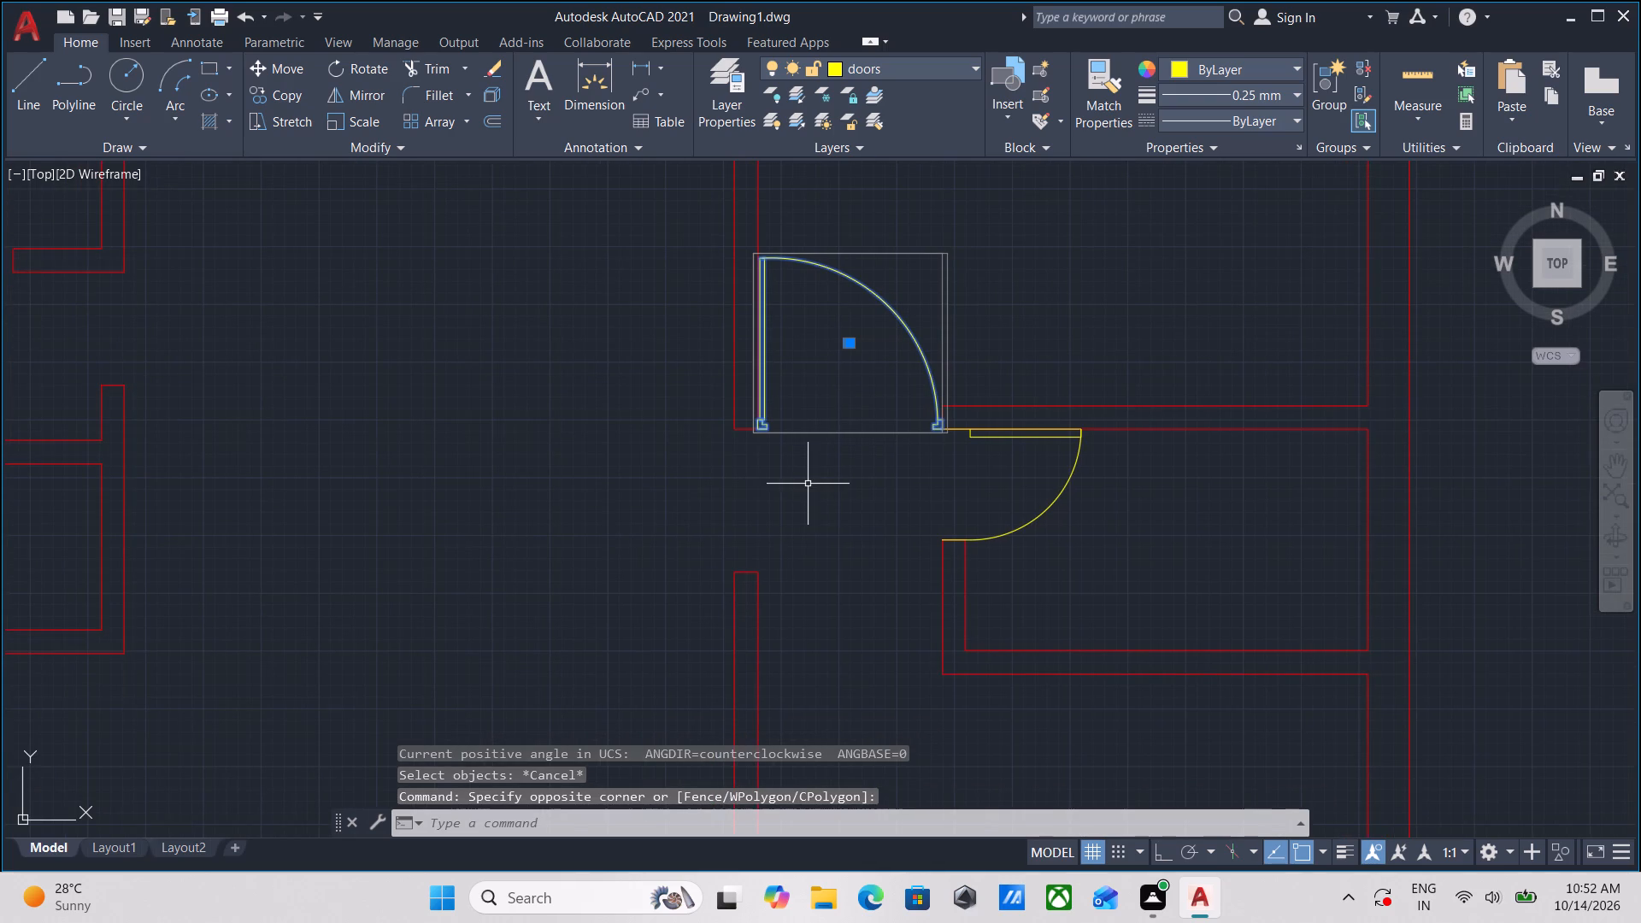
{"action": "type", "text": "mi"}
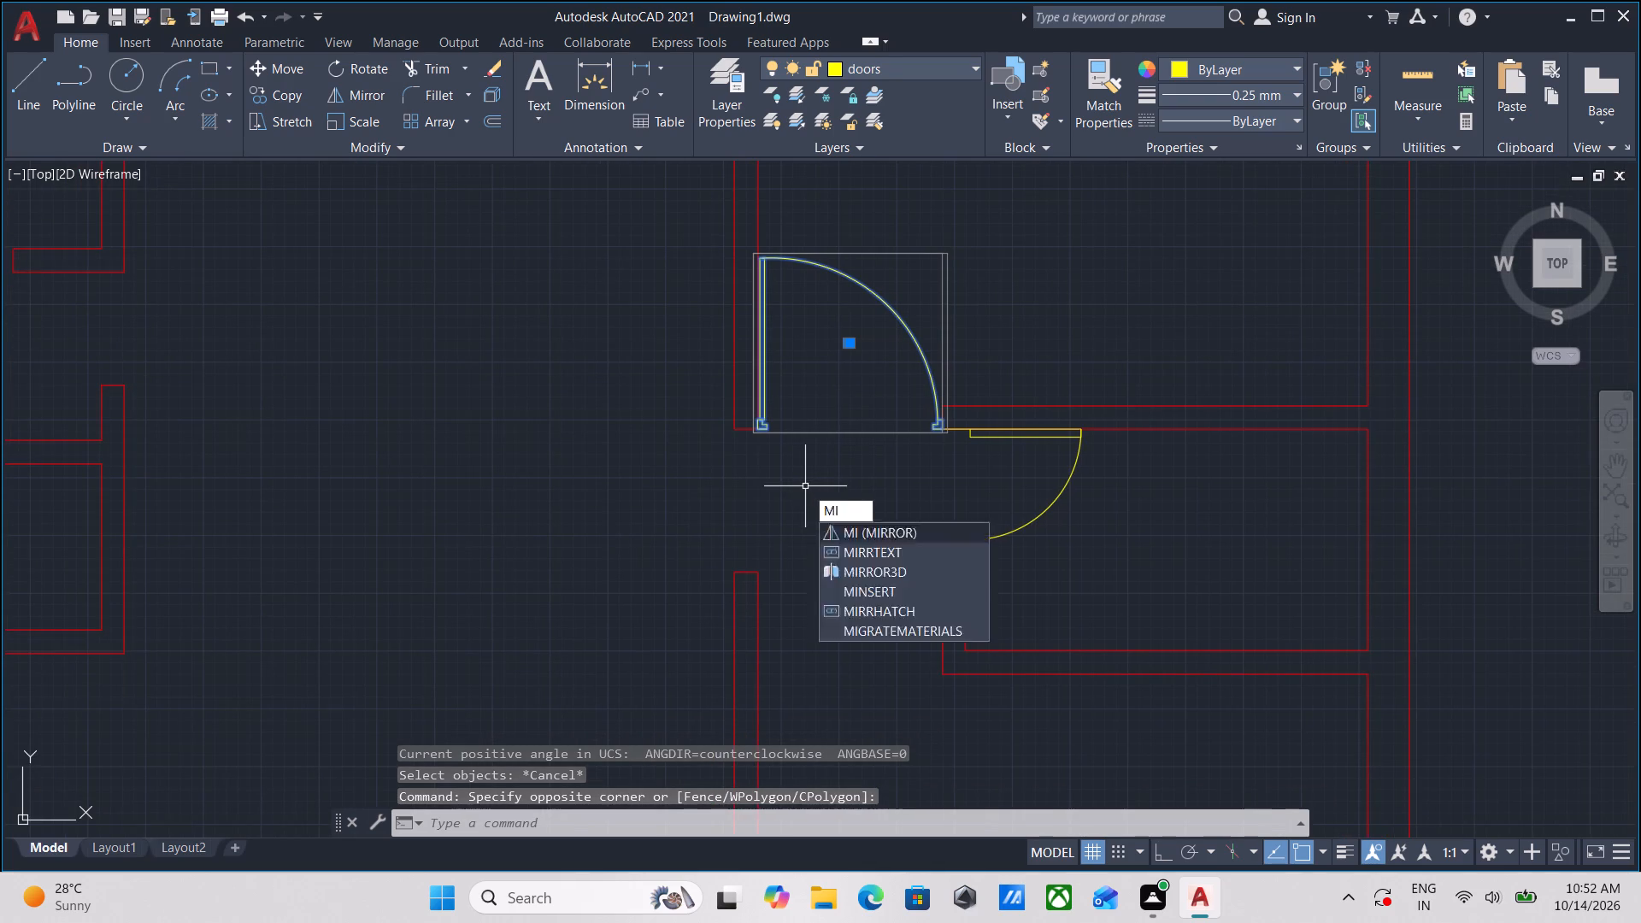
{"action": "key", "text": "Return"}
{"action": "scroll", "coordinate": [746, 484], "scroll_direction": "up", "scroll_amount": 4}
{"action": "middle_click_drag", "start_coordinate": [768, 423], "coordinate": [828, 697]}
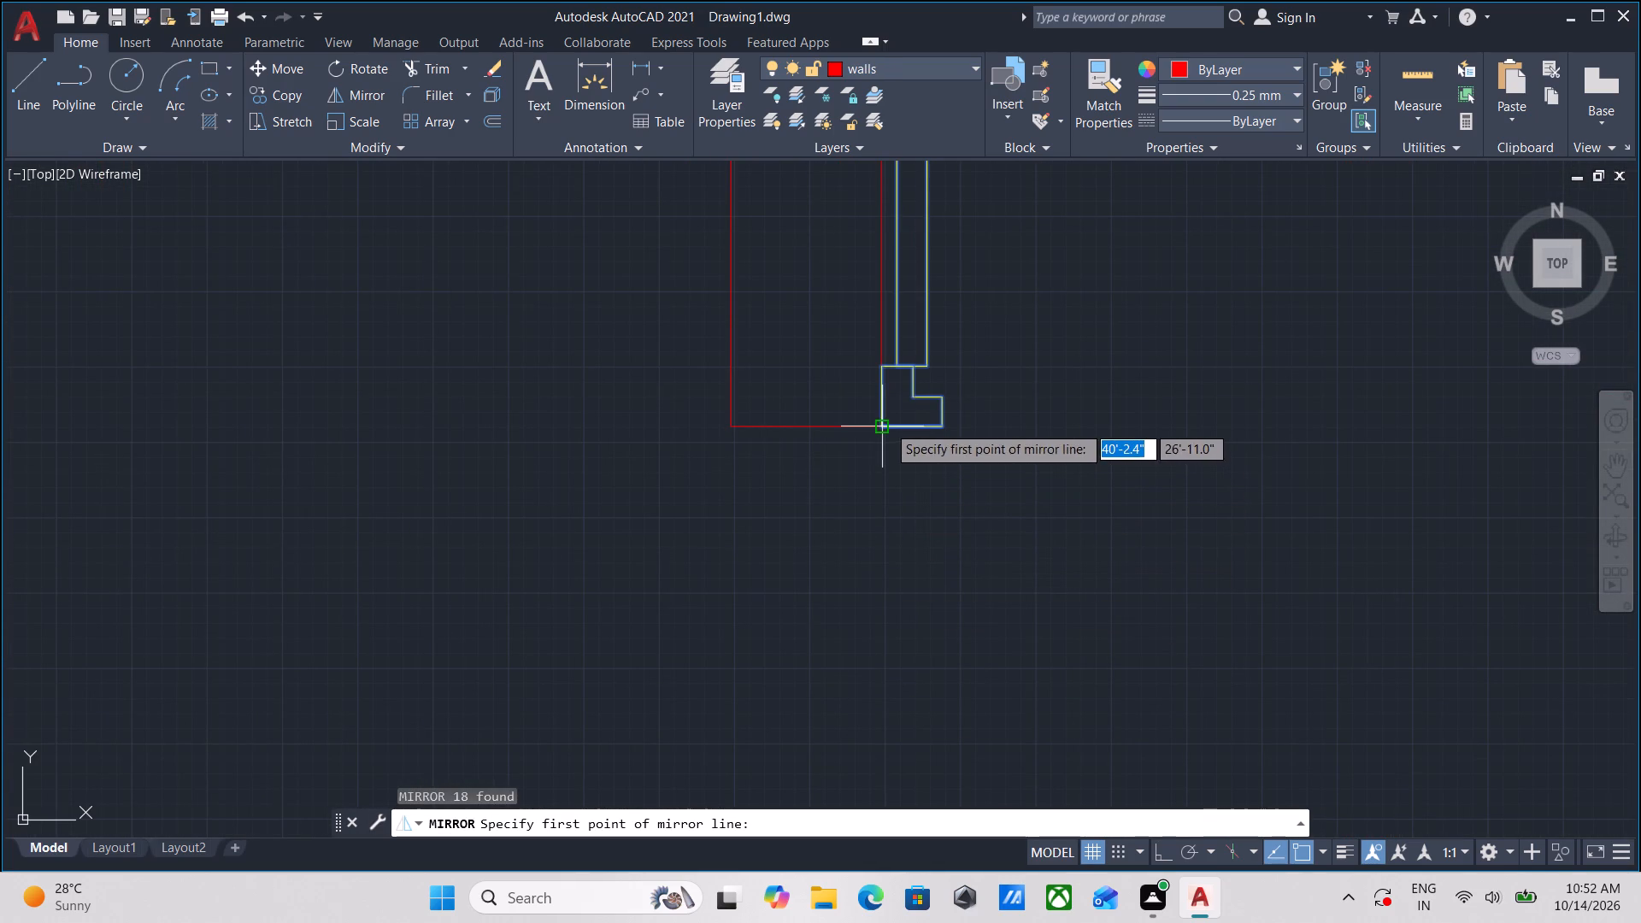
{"action": "left_click", "coordinate": [887, 424]}
{"action": "key", "text": "F8"}
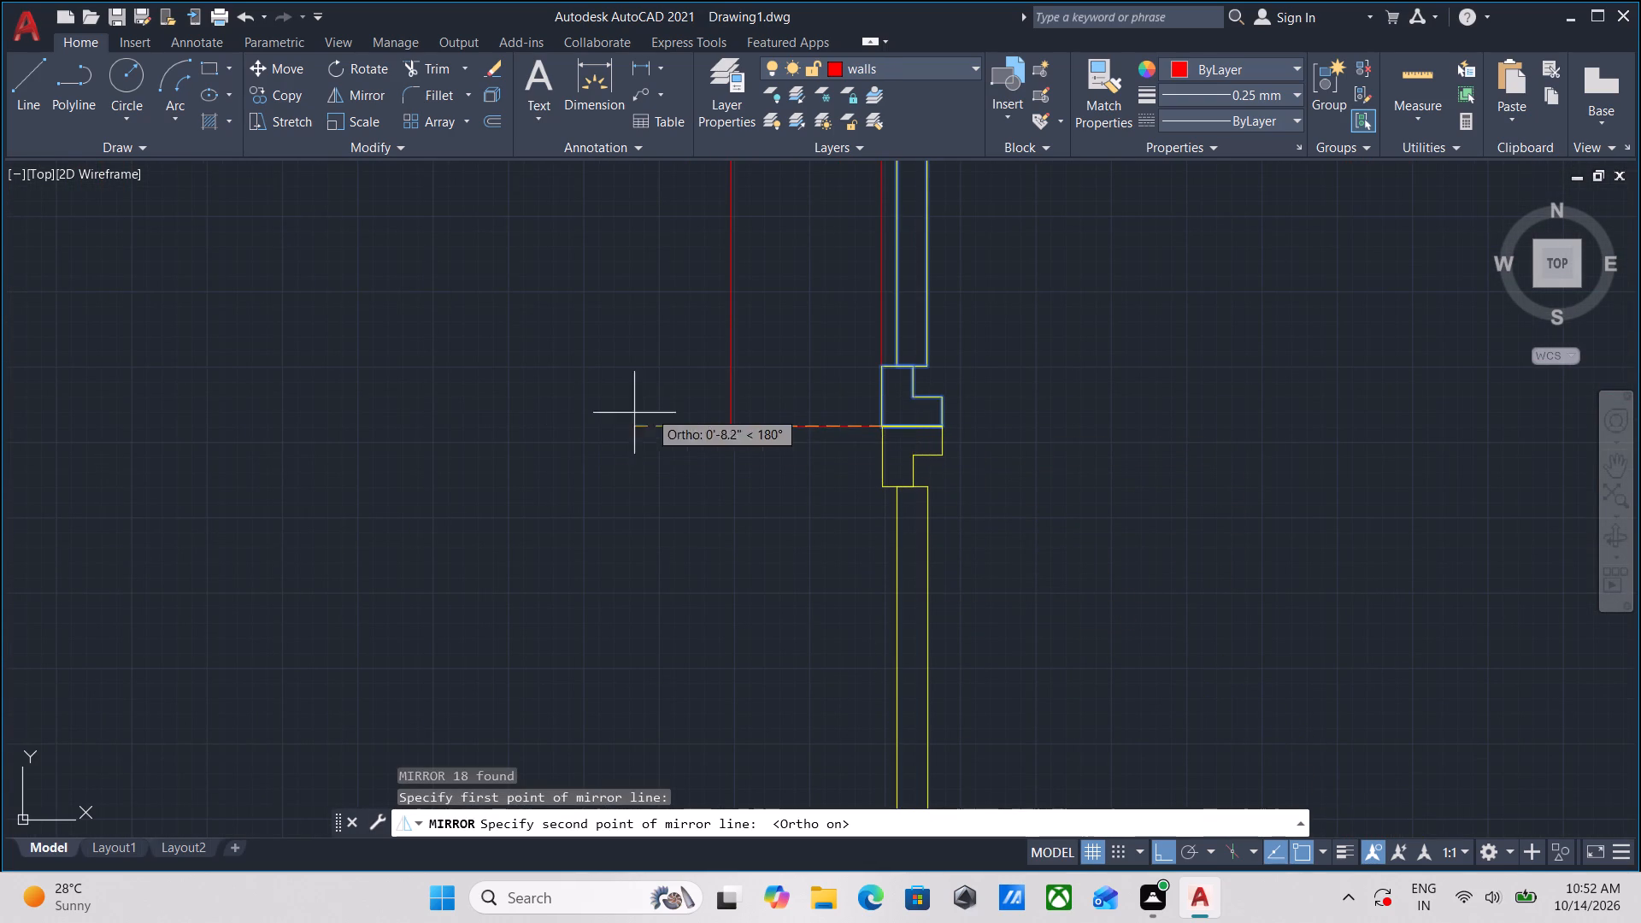
{"action": "scroll", "coordinate": [803, 427], "scroll_direction": "down", "scroll_amount": 1}
{"action": "middle_click_drag", "start_coordinate": [803, 427], "coordinate": [867, 329]}
{"action": "scroll", "coordinate": [703, 427], "scroll_direction": "down", "scroll_amount": 3}
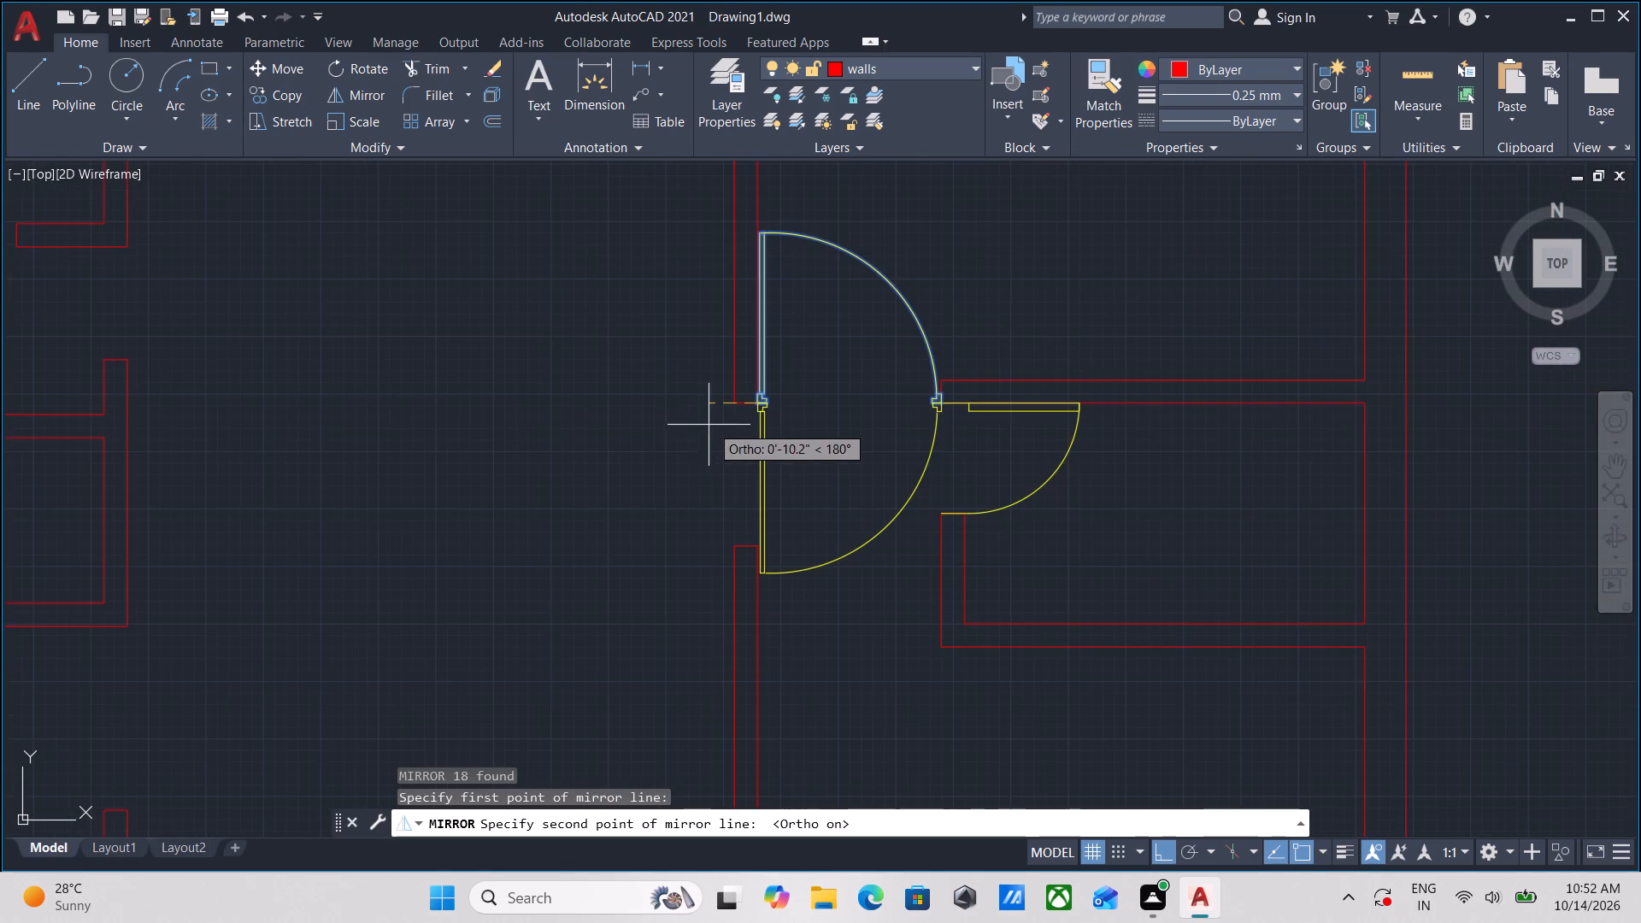
{"action": "left_click", "coordinate": [655, 412]}
{"action": "left_click_drag", "start_coordinate": [717, 482], "coordinate": [655, 412]}
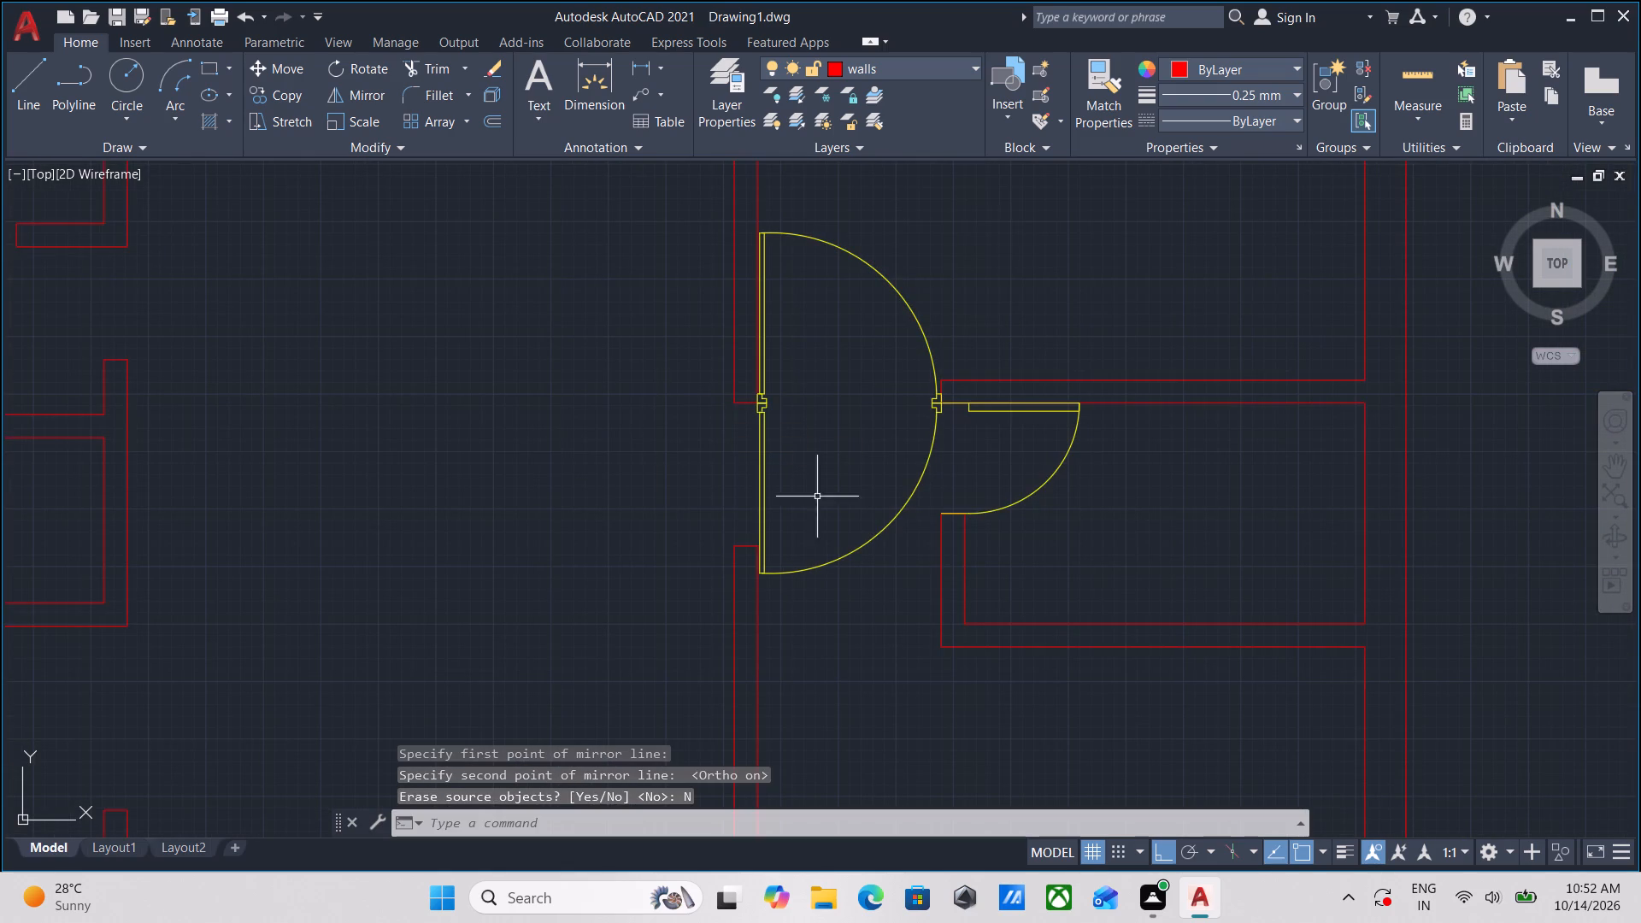
Move the mirrored door south by its west frame's upper outer corner onto the east corner of the wall end across the opening.
{"action": "left_click_drag", "start_coordinate": [885, 575], "coordinate": [877, 568]}
{"action": "left_click", "coordinate": [826, 508]}
{"action": "scroll", "coordinate": [816, 463], "scroll_direction": "up", "scroll_amount": 3}
{"action": "middle_click_drag", "start_coordinate": [807, 432], "coordinate": [832, 544]}
{"action": "key", "text": "m"}
{"action": "key", "text": "Return"}
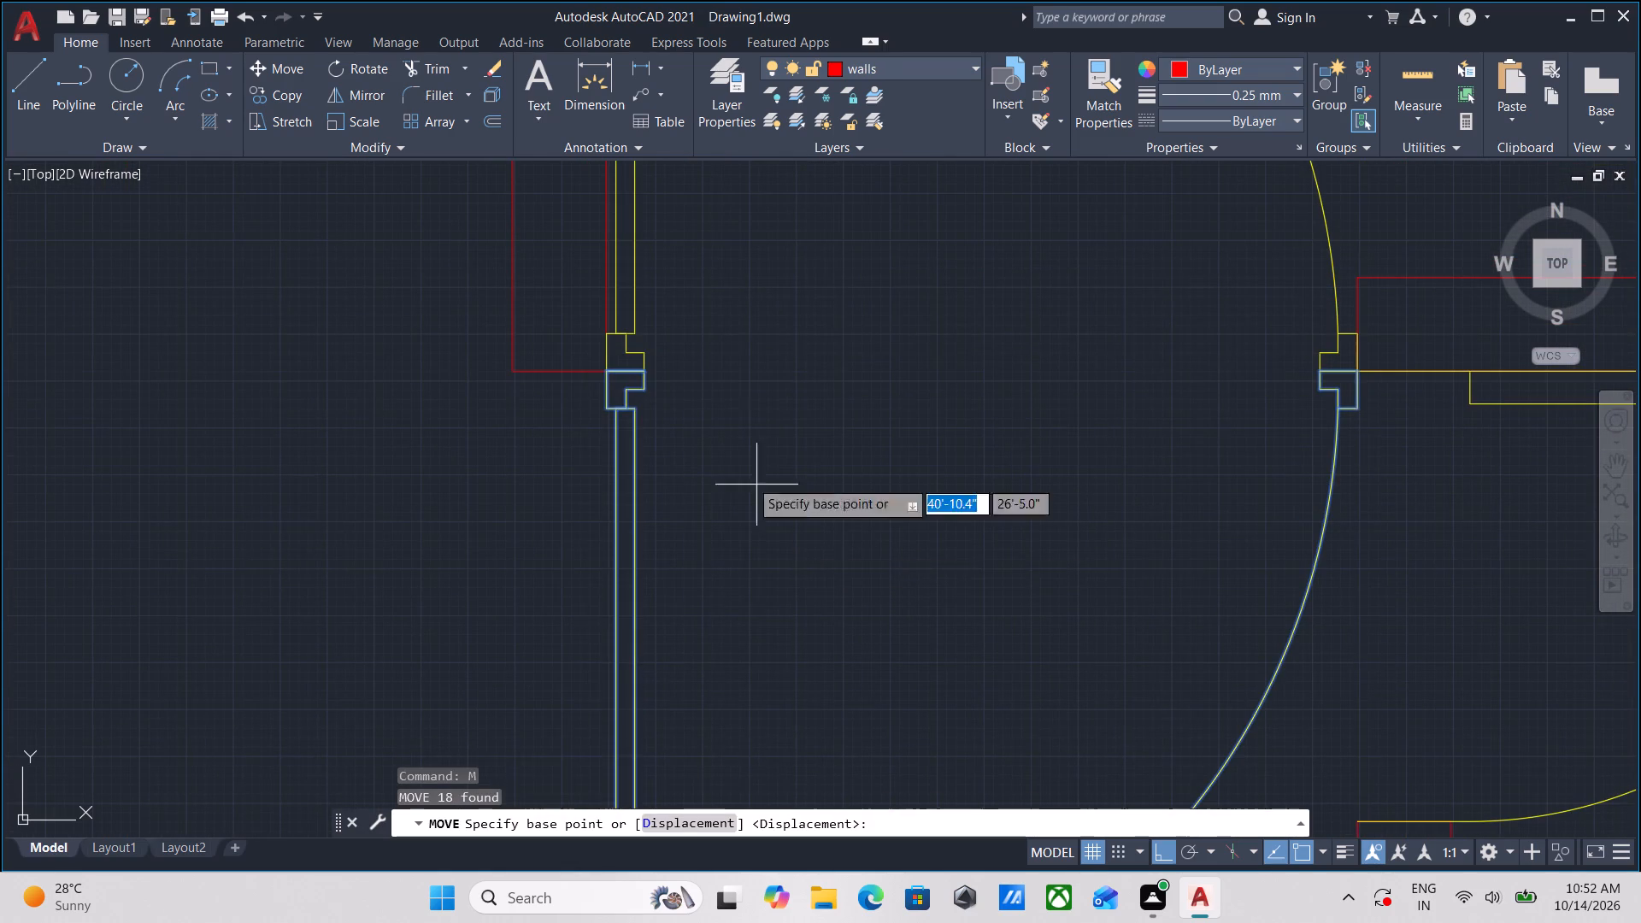
{"action": "scroll", "coordinate": [646, 365], "scroll_direction": "up", "scroll_amount": 2}
{"action": "left_click", "coordinate": [557, 378]}
{"action": "scroll", "coordinate": [686, 568], "scroll_direction": "down", "scroll_amount": 1}
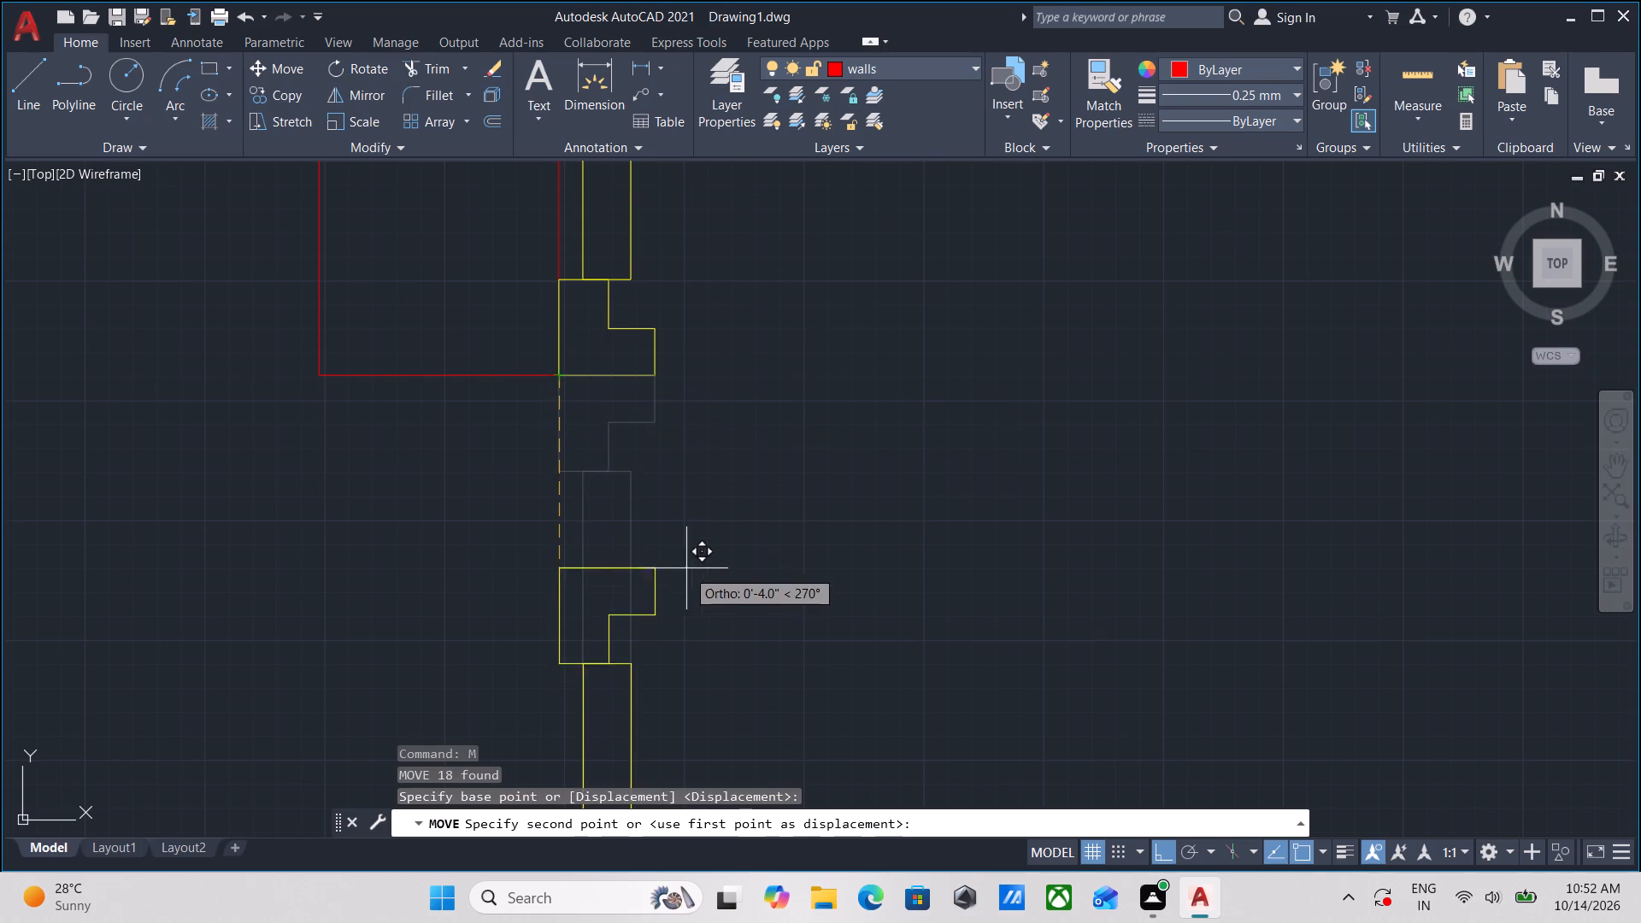
{"action": "middle_click_drag", "start_coordinate": [686, 568], "coordinate": [755, 292]}
{"action": "key", "text": "F8"}
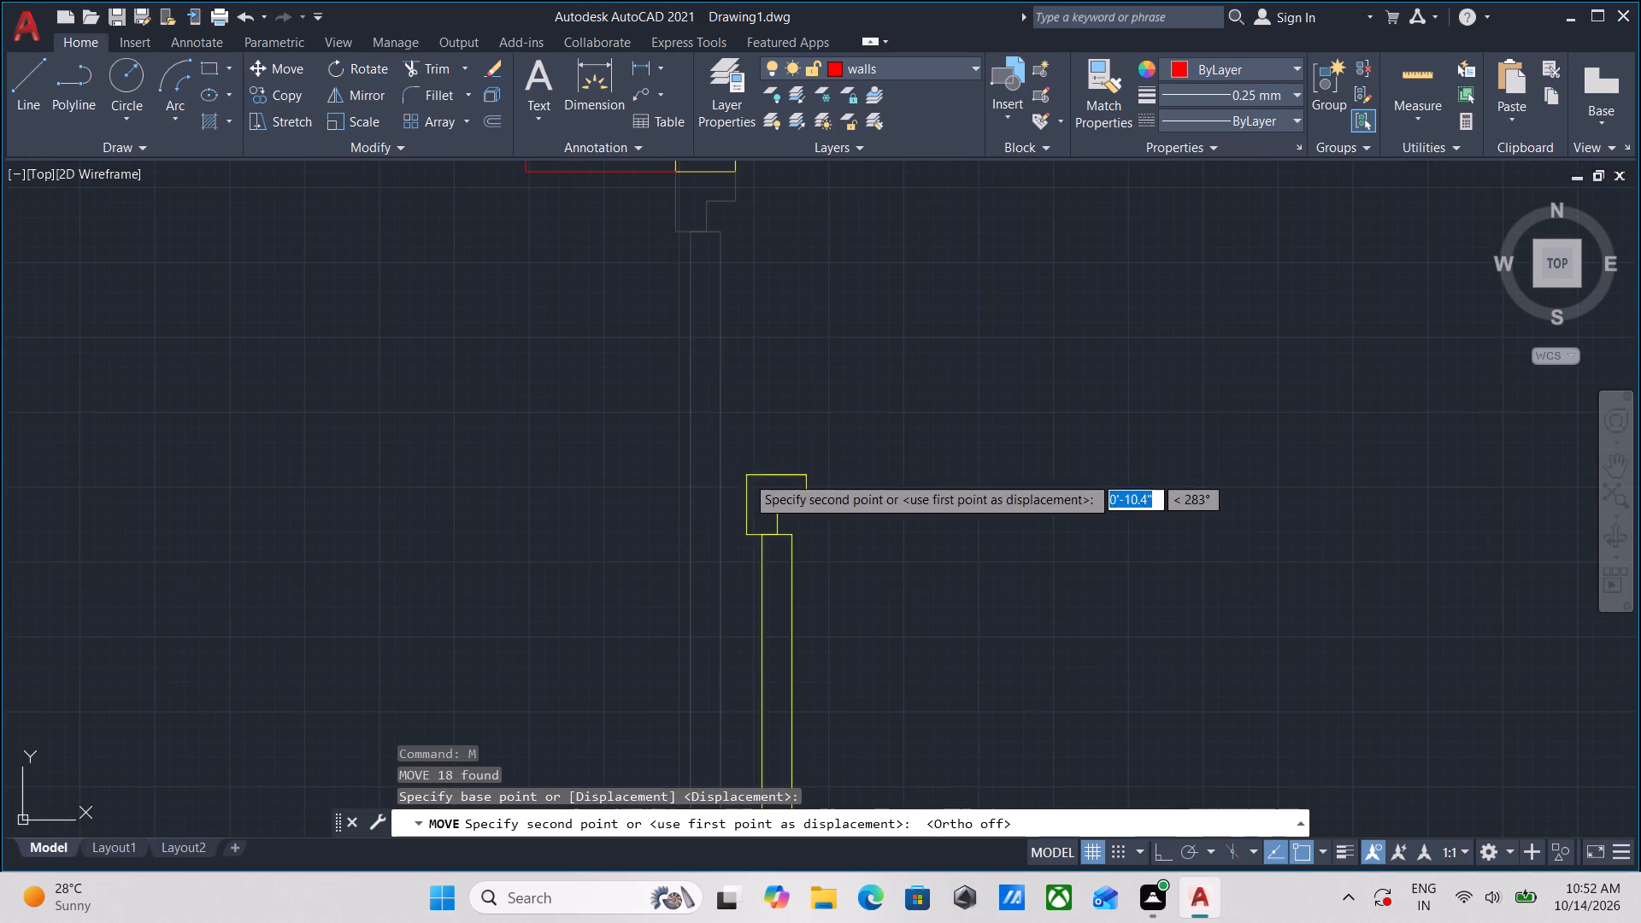
{"action": "scroll", "coordinate": [798, 497], "scroll_direction": "down", "scroll_amount": 1}
{"action": "middle_click_drag", "start_coordinate": [797, 499], "coordinate": [803, 212]}
{"action": "scroll", "coordinate": [756, 427], "scroll_direction": "down", "scroll_amount": 2}
{"action": "middle_click_drag", "start_coordinate": [755, 437], "coordinate": [785, 332]}
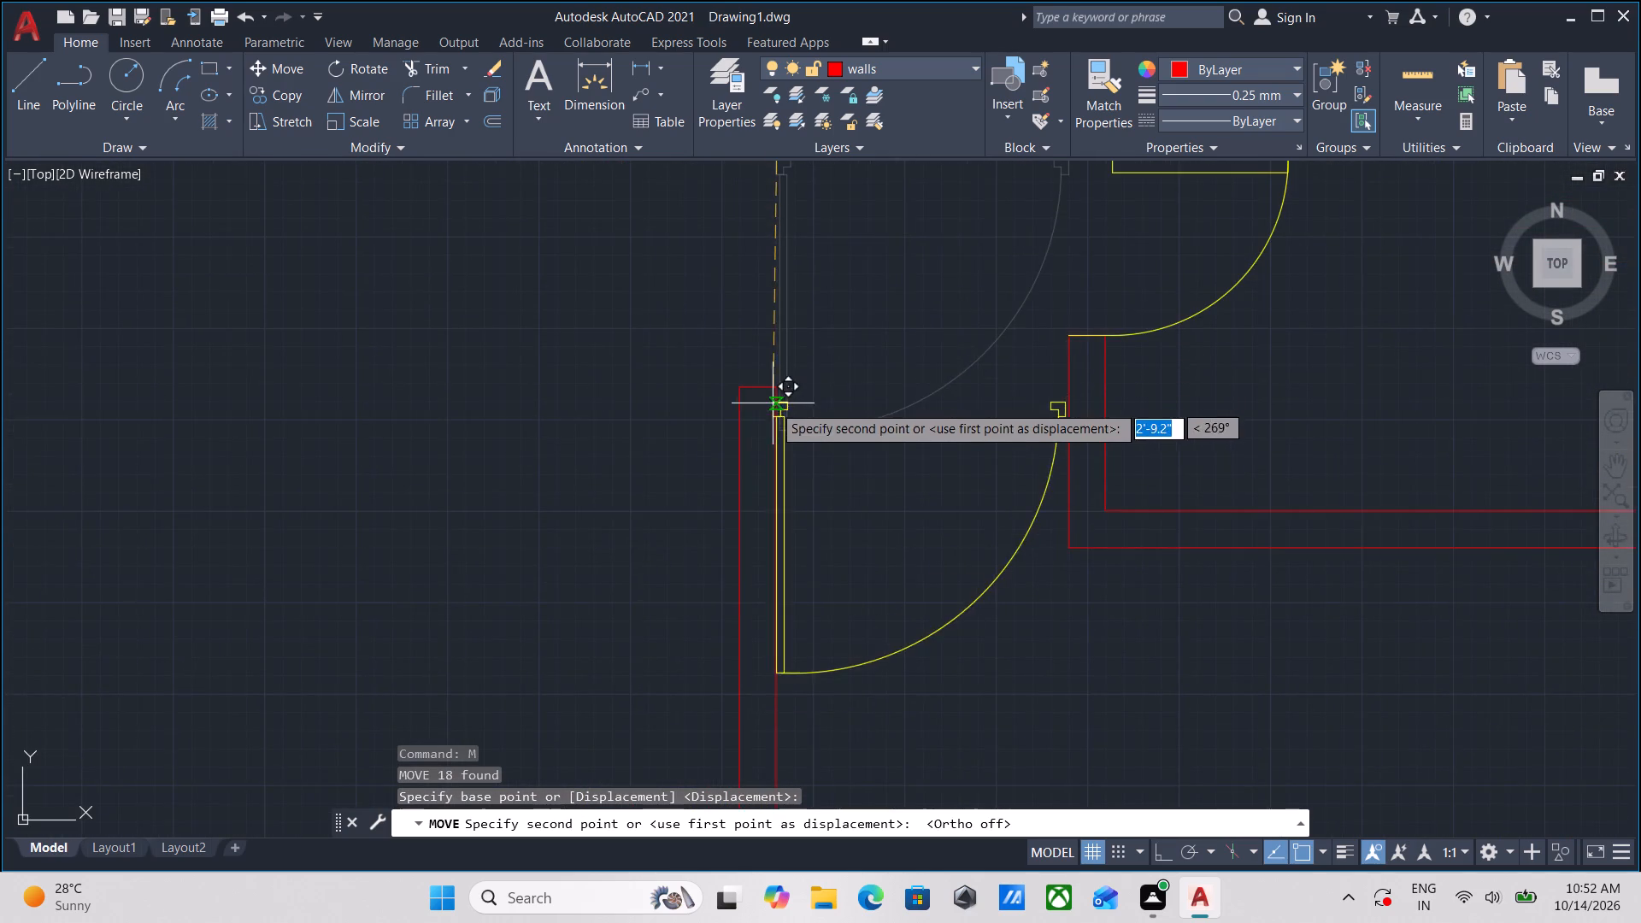
{"action": "scroll", "coordinate": [776, 399], "scroll_direction": "up", "scroll_amount": 2}
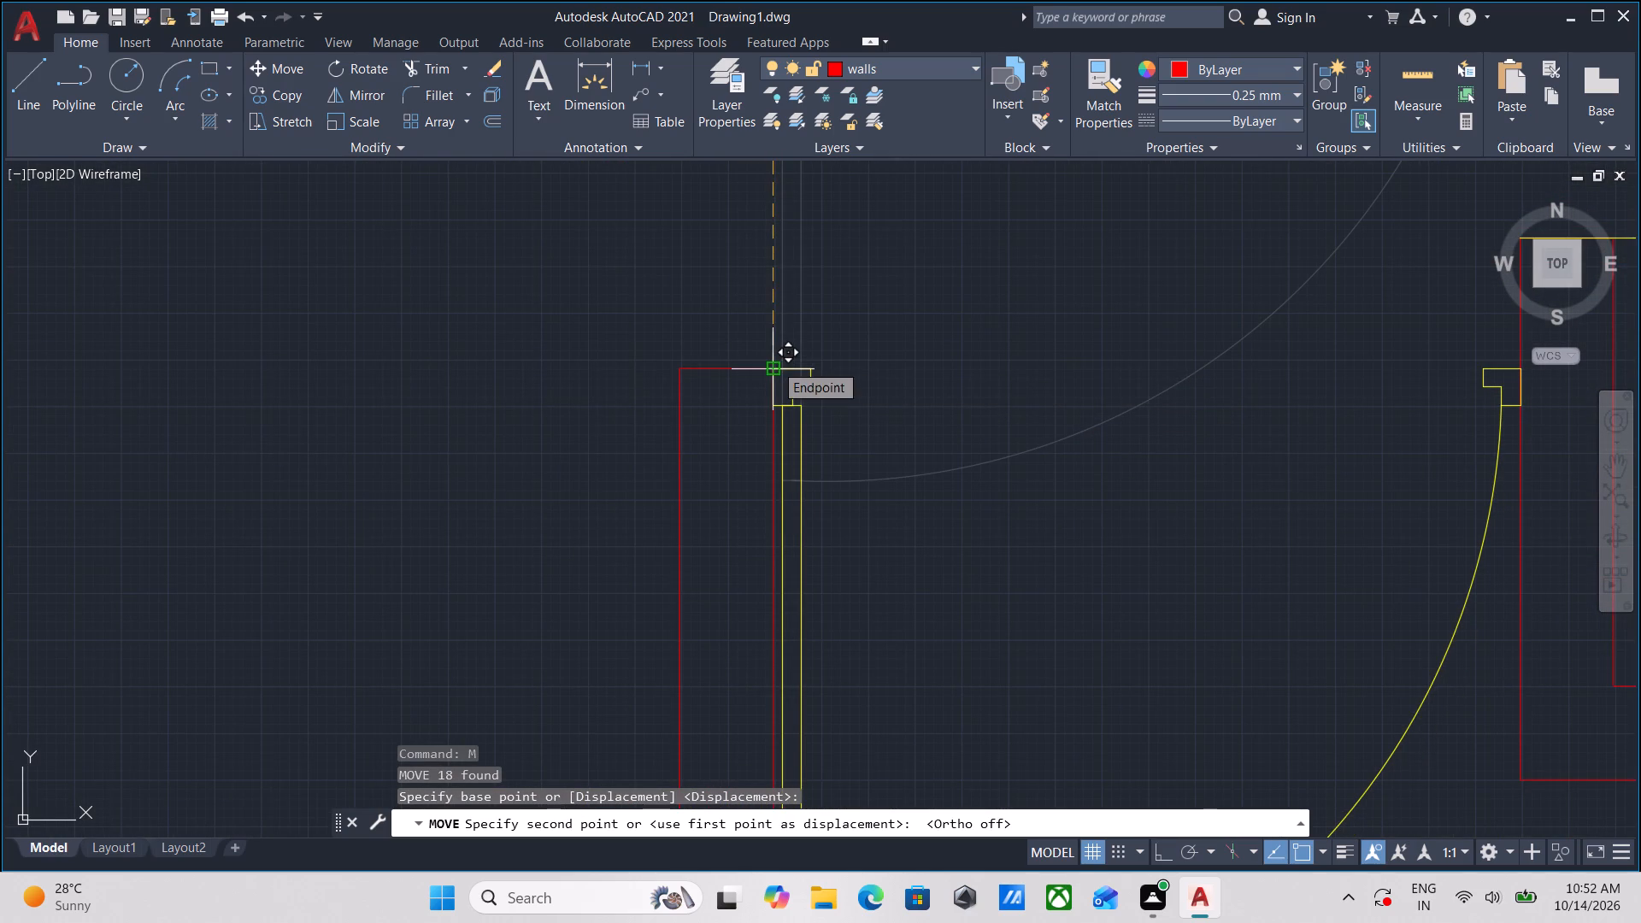
{"action": "left_click", "coordinate": [774, 363]}
Examine how the moved door's frames fit against the adjoining wall ends.
{"action": "scroll", "coordinate": [925, 265], "scroll_direction": "down", "scroll_amount": 2}
{"action": "scroll", "coordinate": [875, 338], "scroll_direction": "up", "scroll_amount": 2}
{"action": "scroll", "coordinate": [868, 252], "scroll_direction": "up", "scroll_amount": 2}
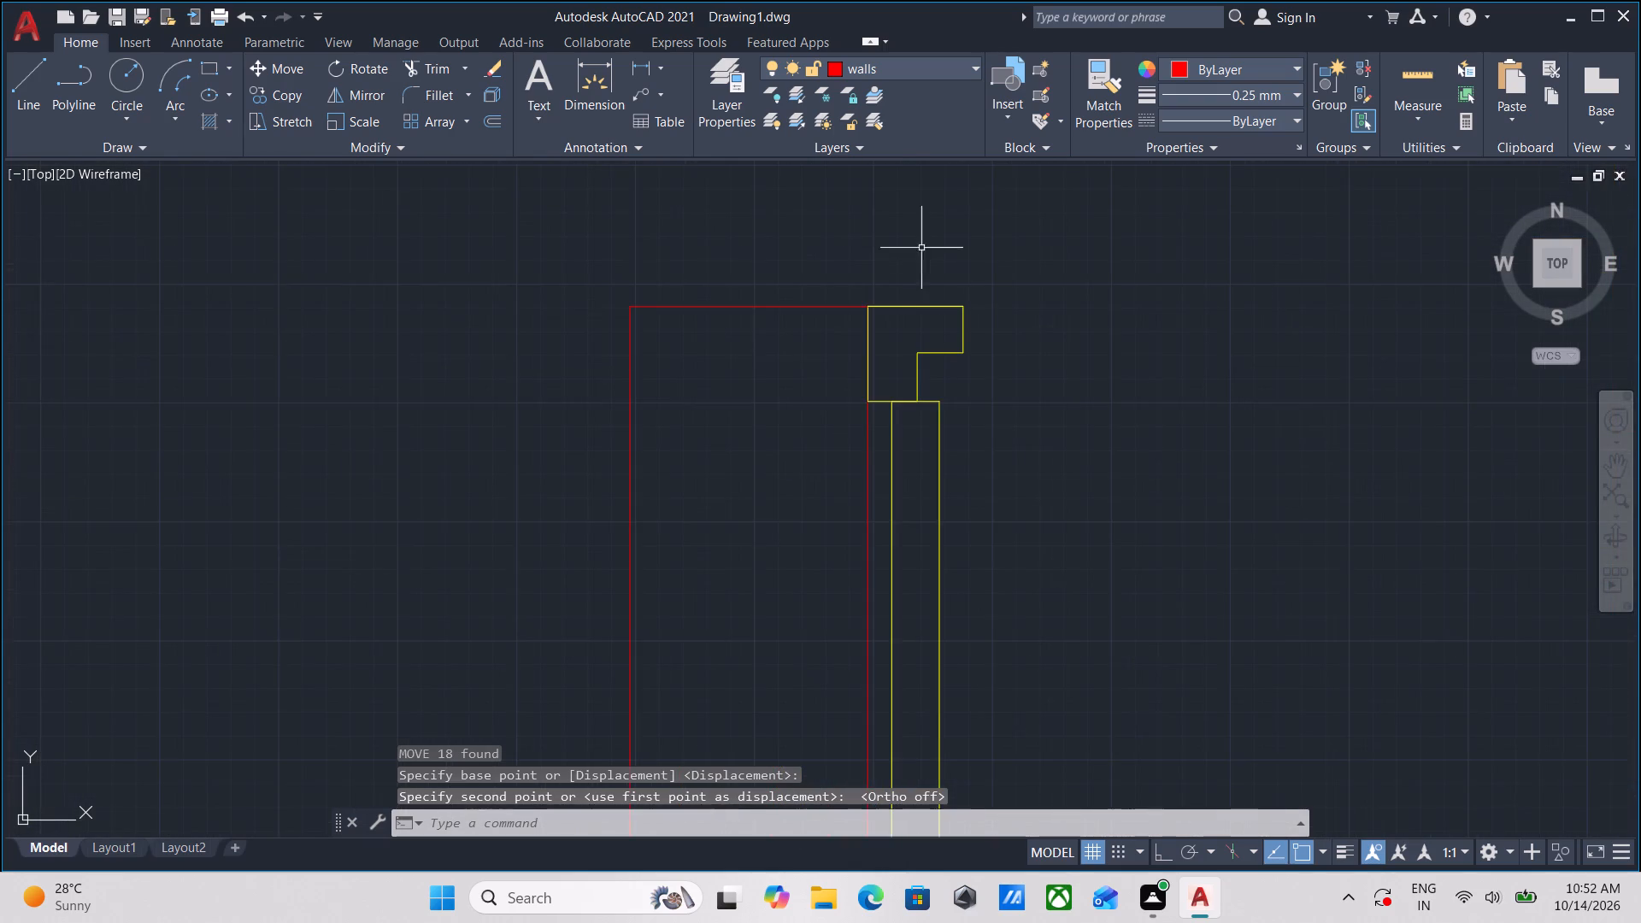
{"action": "scroll", "coordinate": [930, 302], "scroll_direction": "up", "scroll_amount": 3}
{"action": "scroll", "coordinate": [891, 315], "scroll_direction": "down", "scroll_amount": 5}
{"action": "scroll", "coordinate": [966, 321], "scroll_direction": "down", "scroll_amount": 4}
{"action": "middle_click_drag", "start_coordinate": [987, 291], "coordinate": [936, 383]}
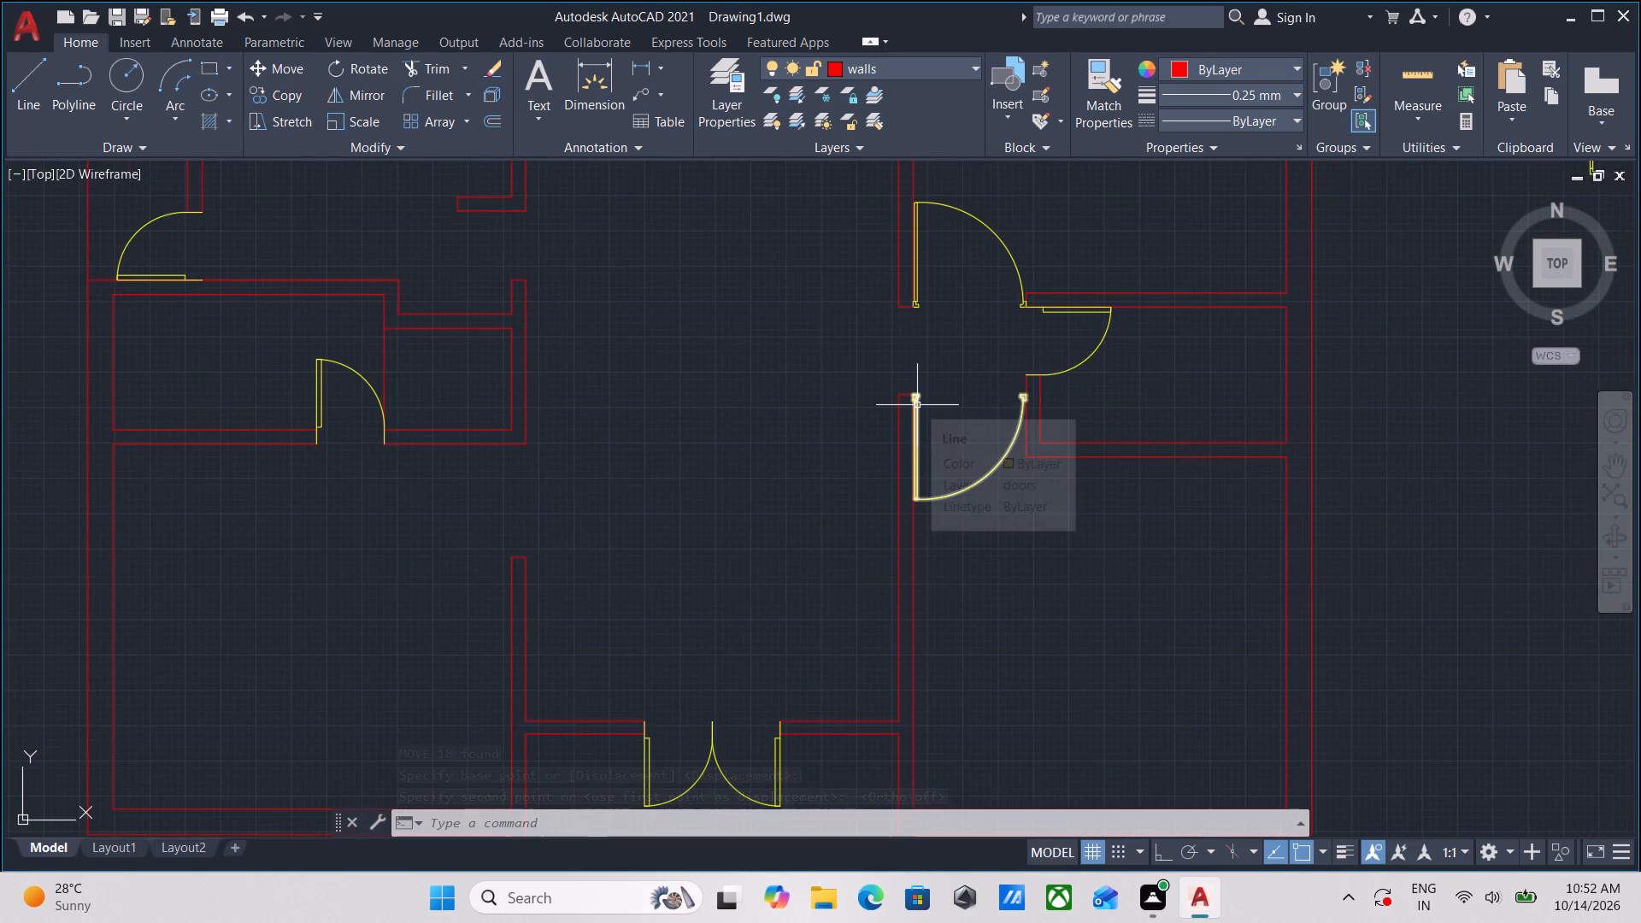
Look over the whole floor plan for room openings that still need doors.
{"action": "middle_click_drag", "start_coordinate": [661, 521], "coordinate": [783, 296]}
{"action": "scroll", "coordinate": [786, 350], "scroll_direction": "down", "scroll_amount": 2}
{"action": "middle_click_drag", "start_coordinate": [786, 350], "coordinate": [786, 353]}
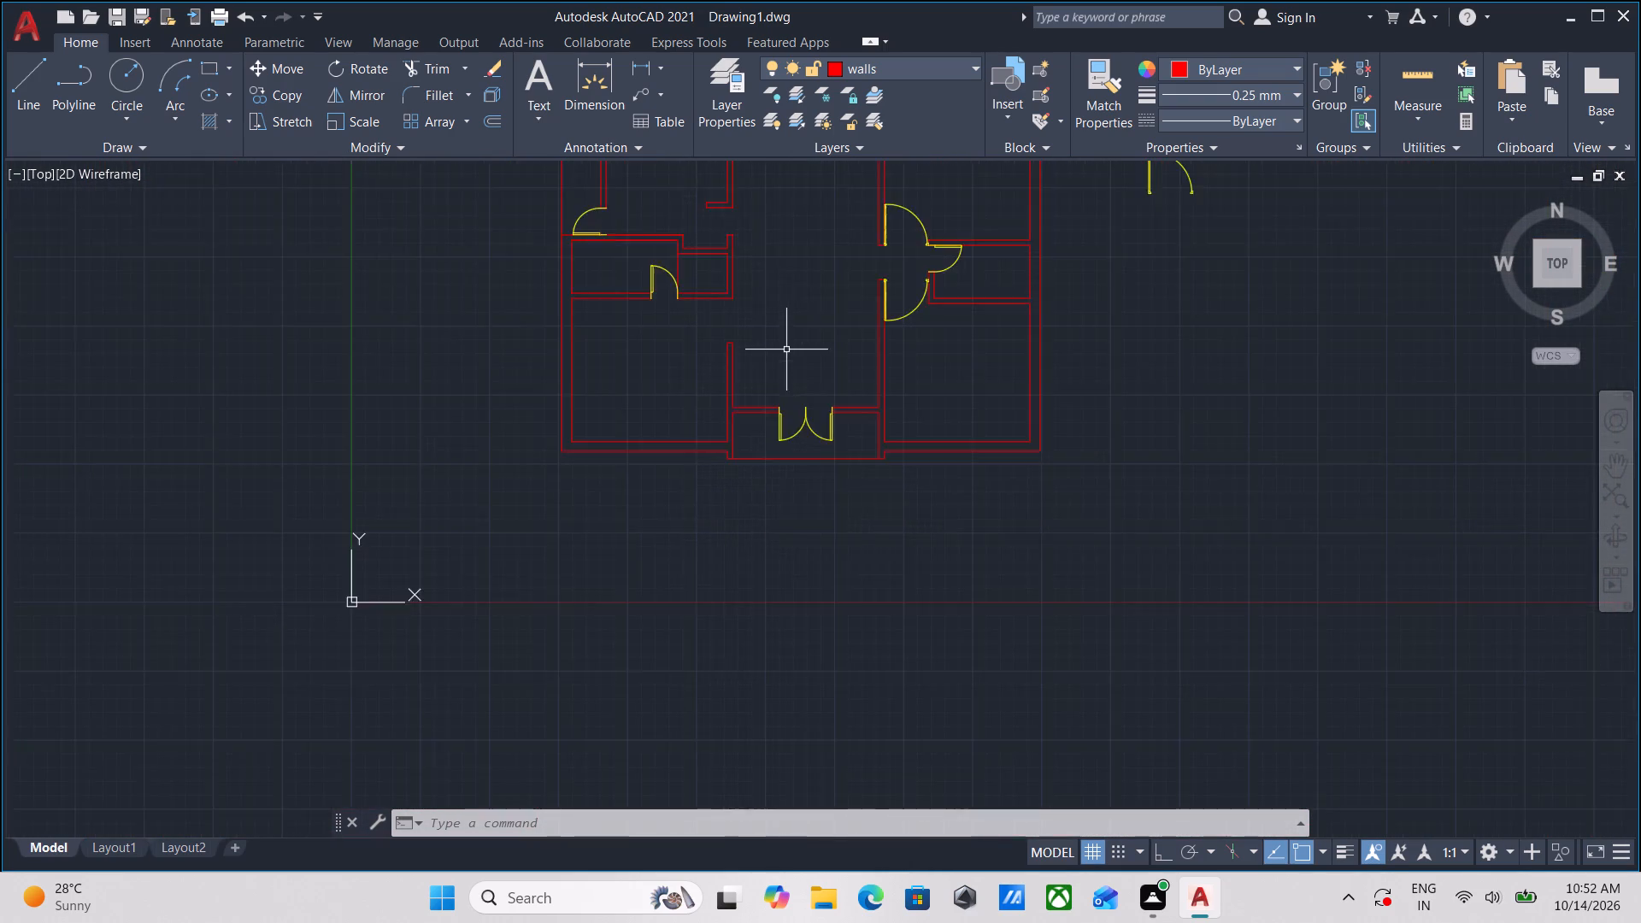
{"action": "middle_click_drag", "start_coordinate": [786, 353], "coordinate": [772, 440]}
{"action": "middle_click_drag", "start_coordinate": [769, 405], "coordinate": [757, 471]}
{"action": "middle_click_drag", "start_coordinate": [757, 467], "coordinate": [703, 622]}
{"action": "middle_click_drag", "start_coordinate": [707, 585], "coordinate": [683, 644]}
{"action": "middle_click_drag", "start_coordinate": [691, 585], "coordinate": [665, 710]}
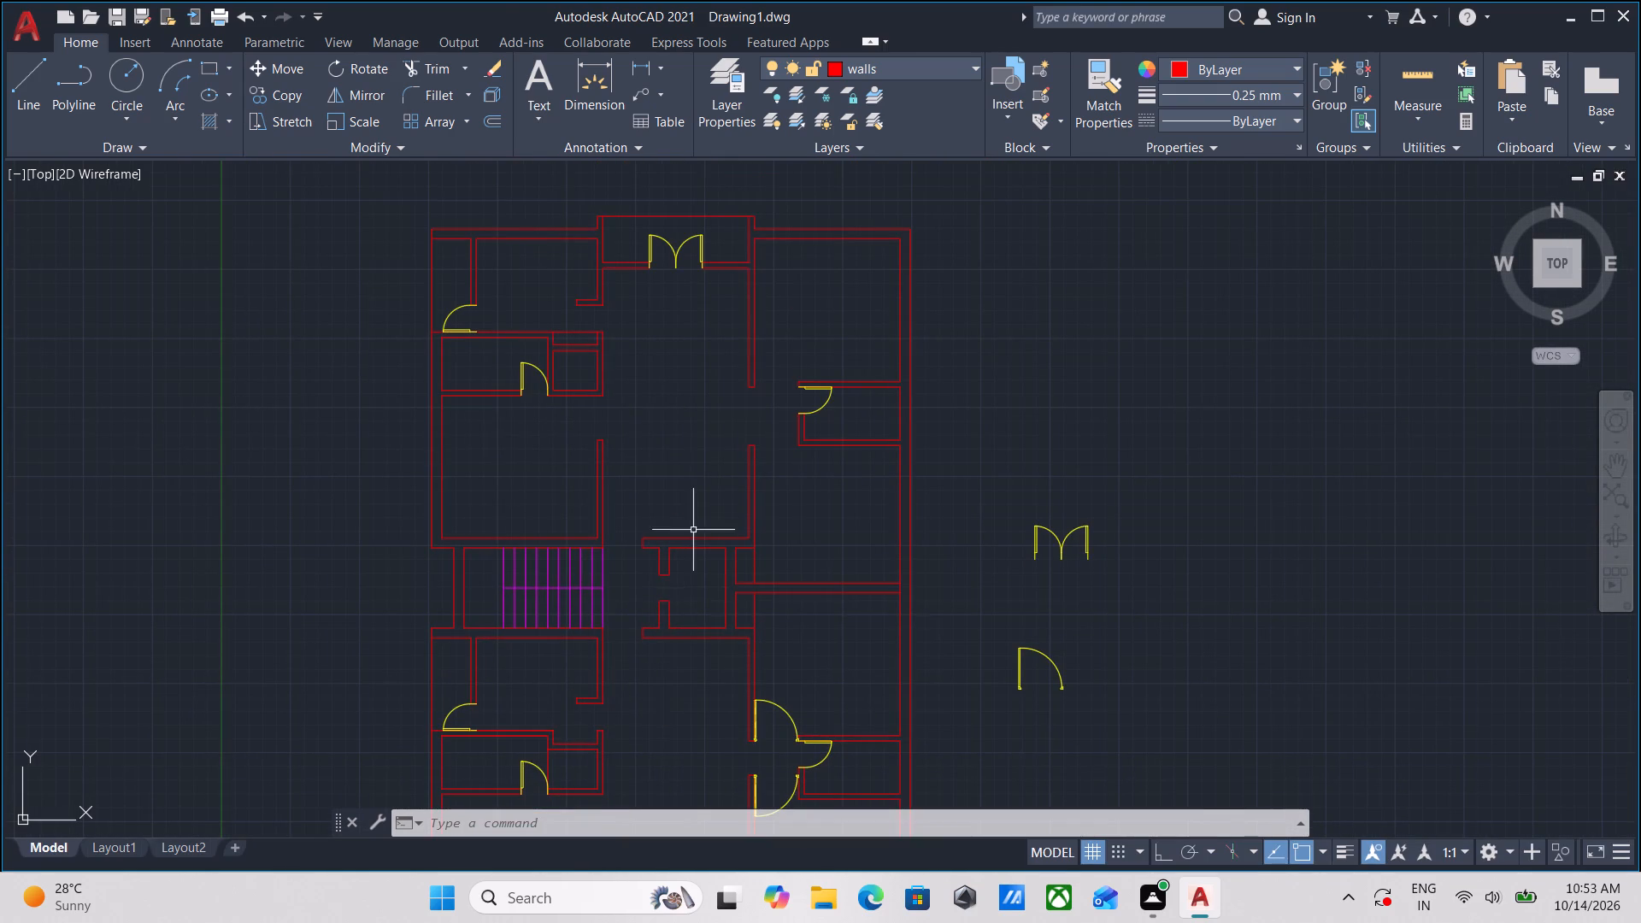
Copy the upper door group from its west frame's bottom outer corner to the wall end's east corner at the southwest room's opening.
{"action": "middle_click_drag", "start_coordinate": [697, 444], "coordinate": [742, 309]}
{"action": "scroll", "coordinate": [828, 622], "scroll_direction": "up", "scroll_amount": 2}
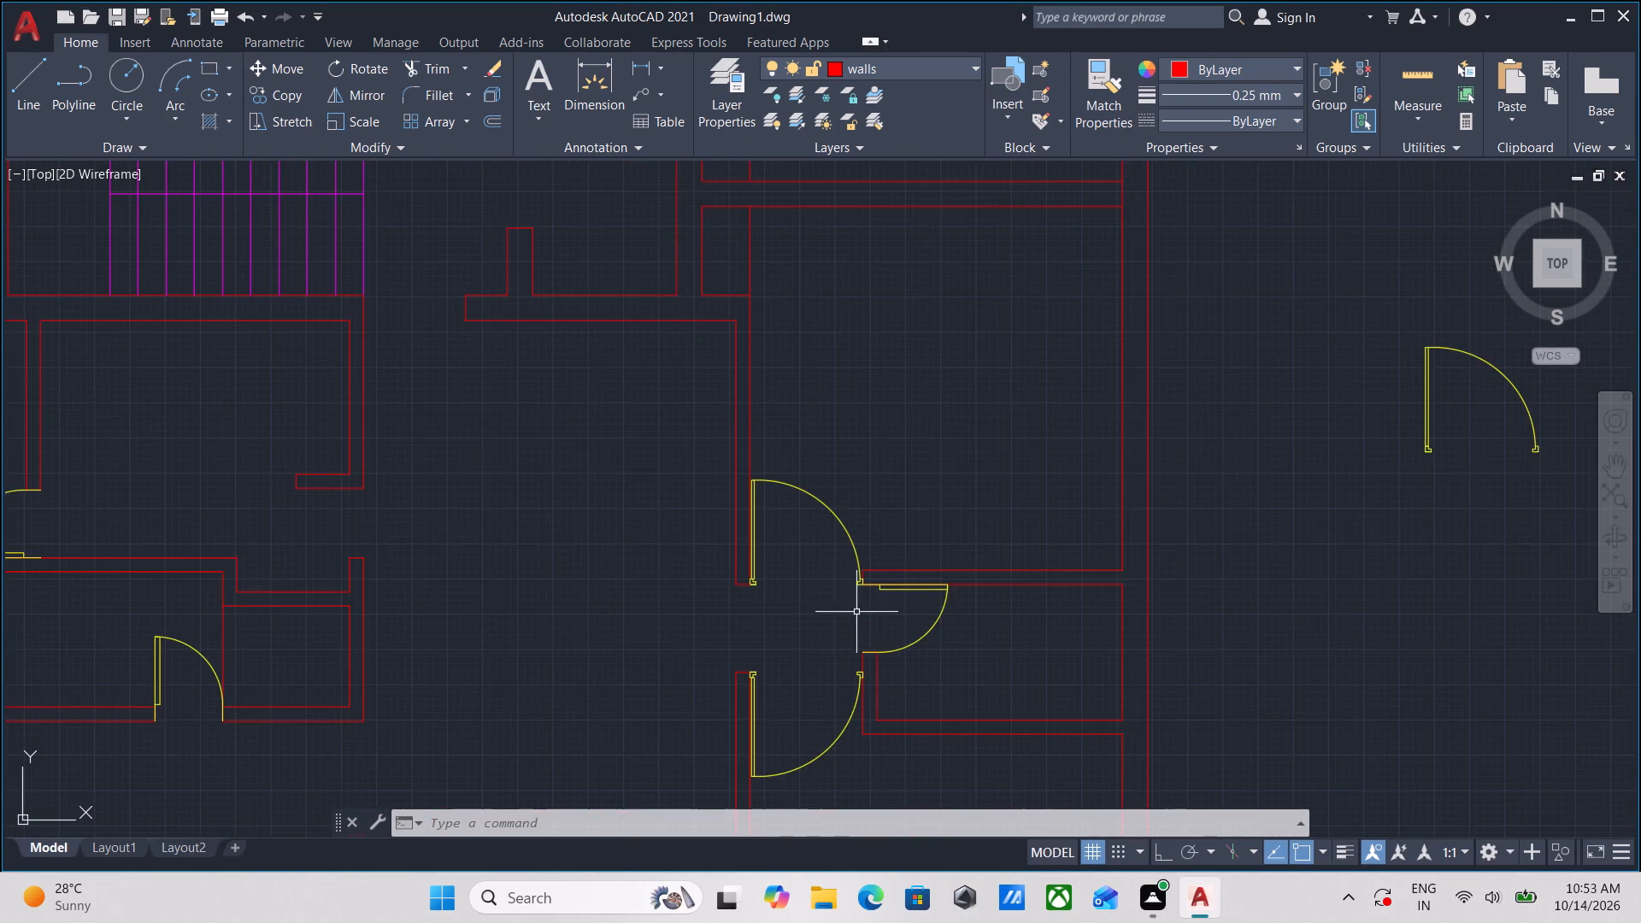
{"action": "scroll", "coordinate": [913, 568], "scroll_direction": "up", "scroll_amount": 2}
{"action": "left_click_drag", "start_coordinate": [778, 414], "coordinate": [701, 484]}
{"action": "left_click", "coordinate": [666, 512]}
{"action": "middle_click_drag", "start_coordinate": [729, 450], "coordinate": [837, 525]}
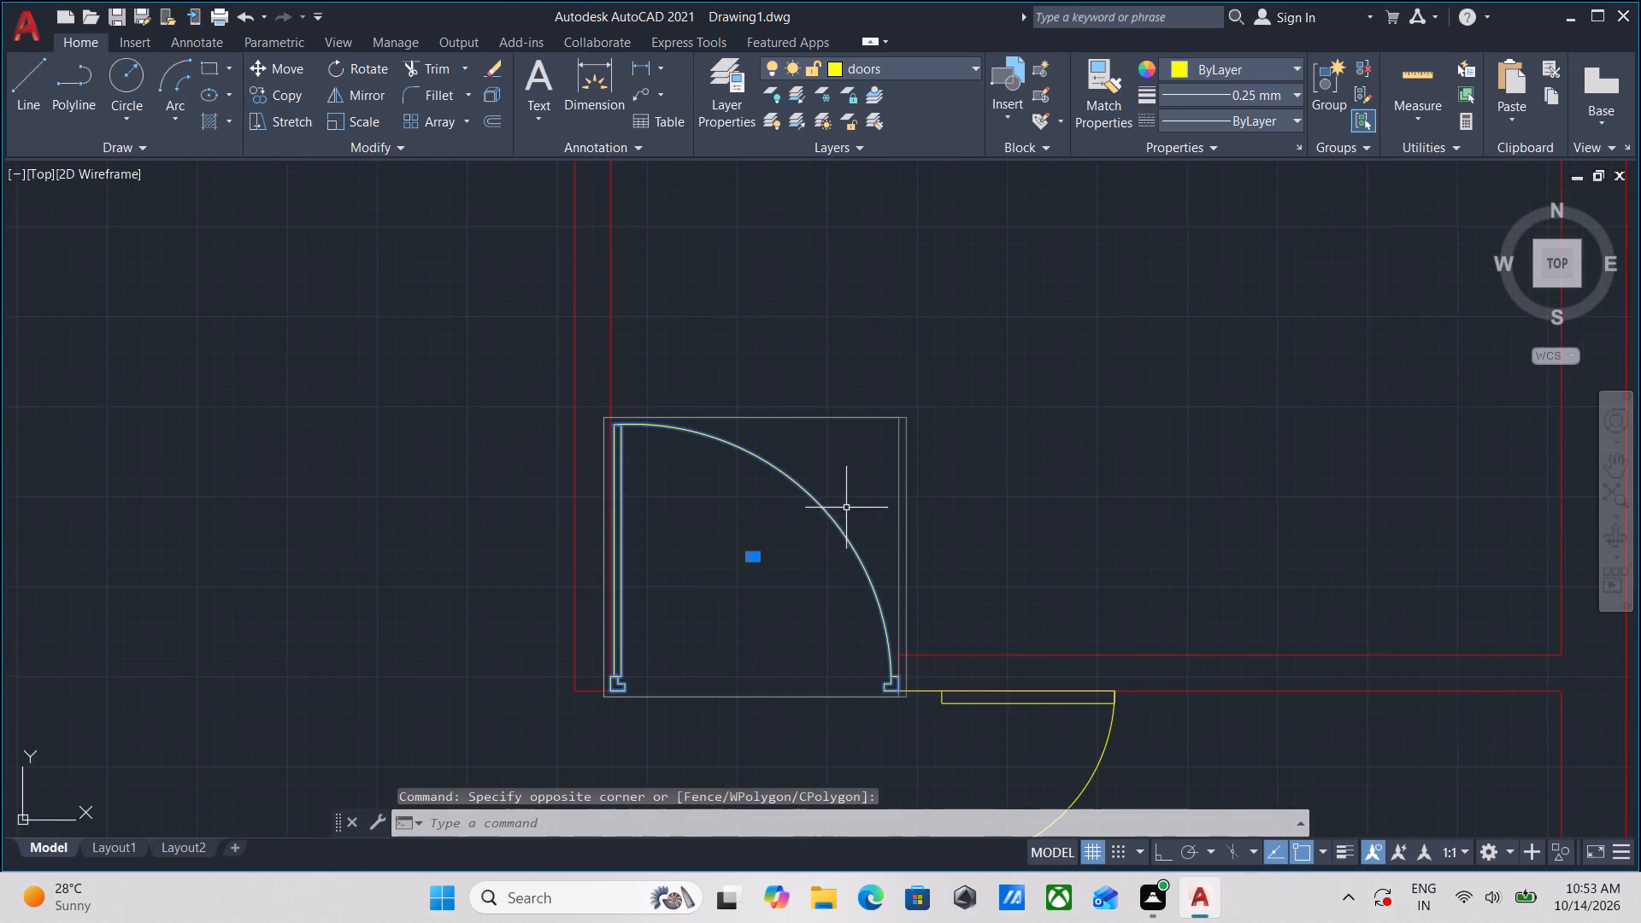
{"action": "scroll", "coordinate": [846, 487], "scroll_direction": "down", "scroll_amount": 1}
{"action": "middle_click_drag", "start_coordinate": [846, 487], "coordinate": [846, 500]}
{"action": "key", "text": "c"}
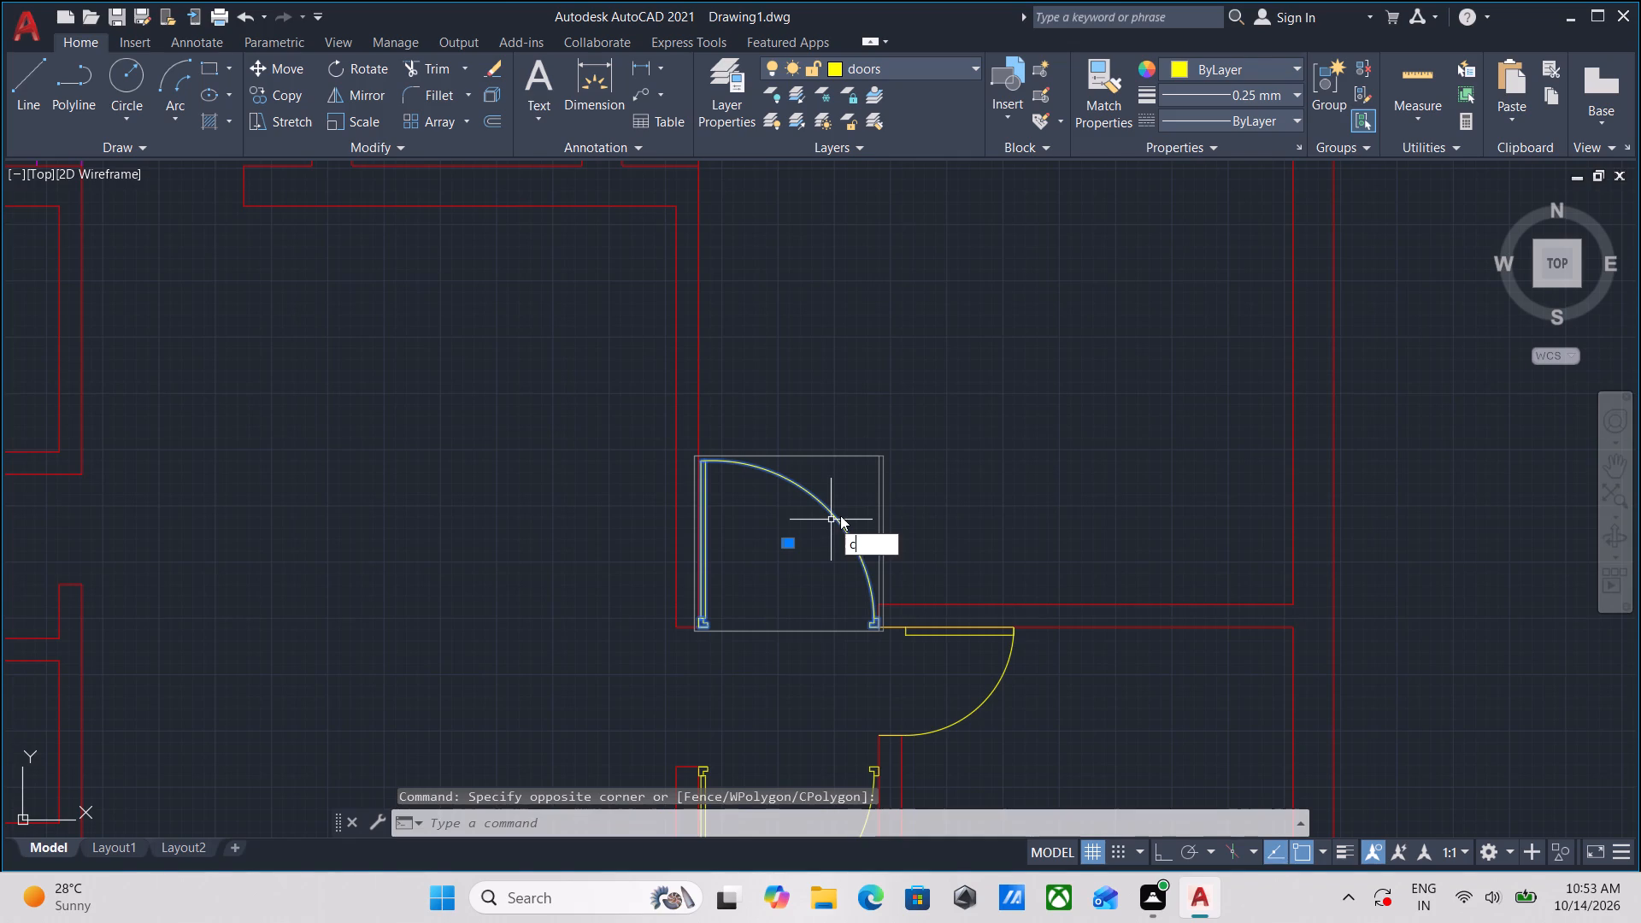
{"action": "key", "text": "o"}
{"action": "key", "text": "Return"}
{"action": "scroll", "coordinate": [694, 635], "scroll_direction": "up", "scroll_amount": 3}
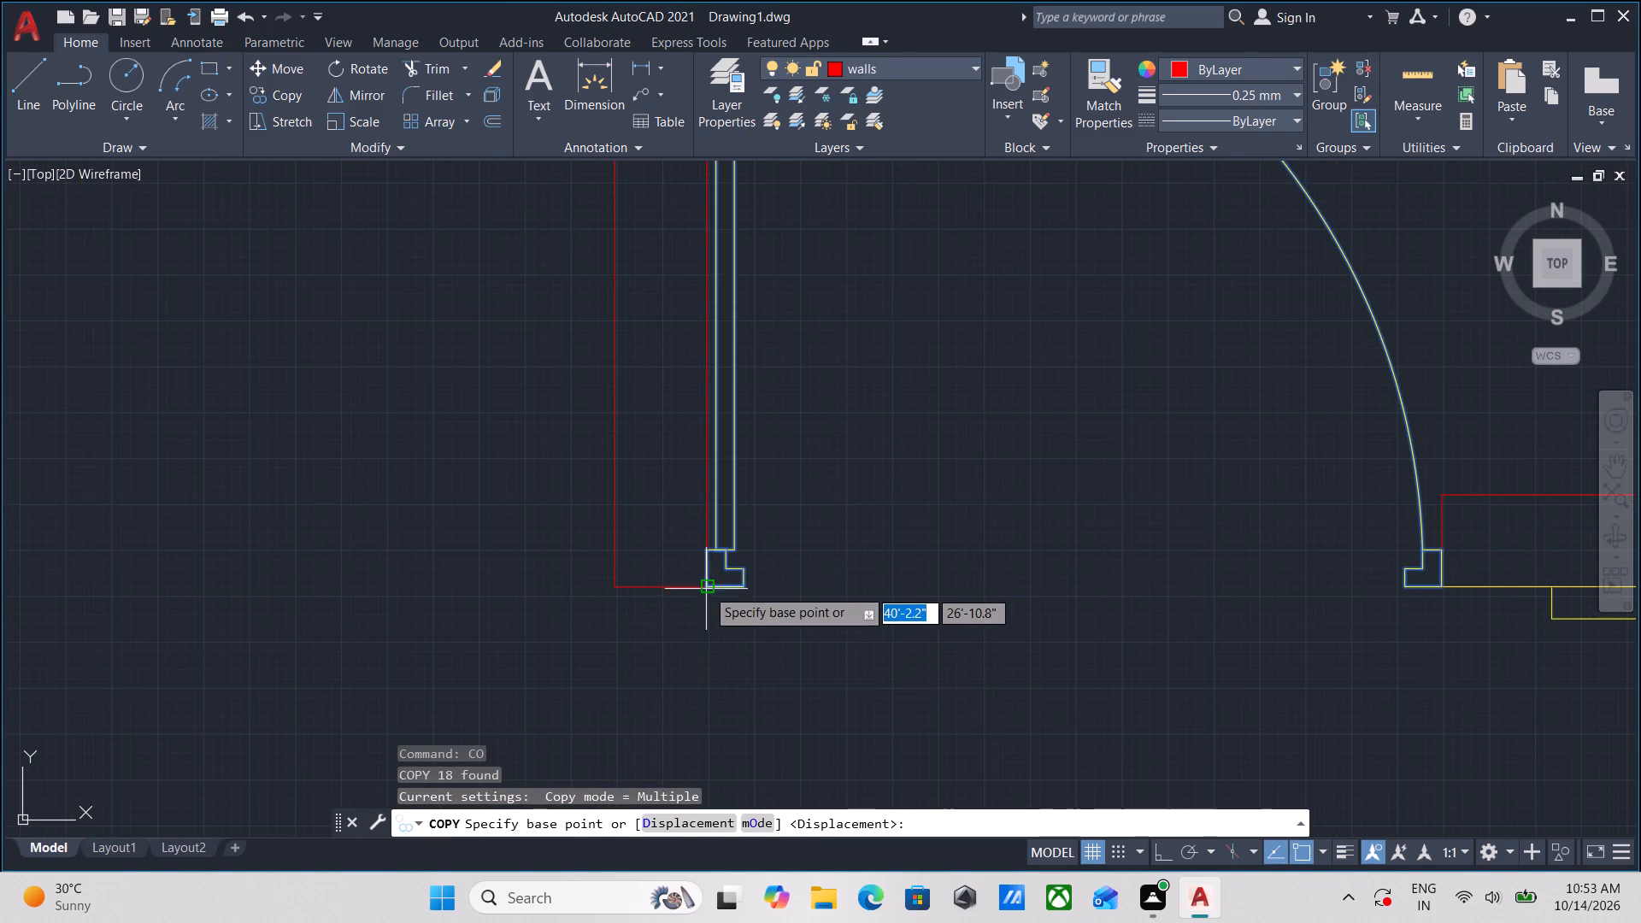
{"action": "left_click", "coordinate": [707, 585]}
{"action": "scroll", "coordinate": [734, 334], "scroll_direction": "down", "scroll_amount": 1}
{"action": "middle_click_drag", "start_coordinate": [737, 353], "coordinate": [779, 680]}
{"action": "scroll", "coordinate": [830, 449], "scroll_direction": "down", "scroll_amount": 4}
{"action": "middle_click_drag", "start_coordinate": [830, 459], "coordinate": [830, 566]}
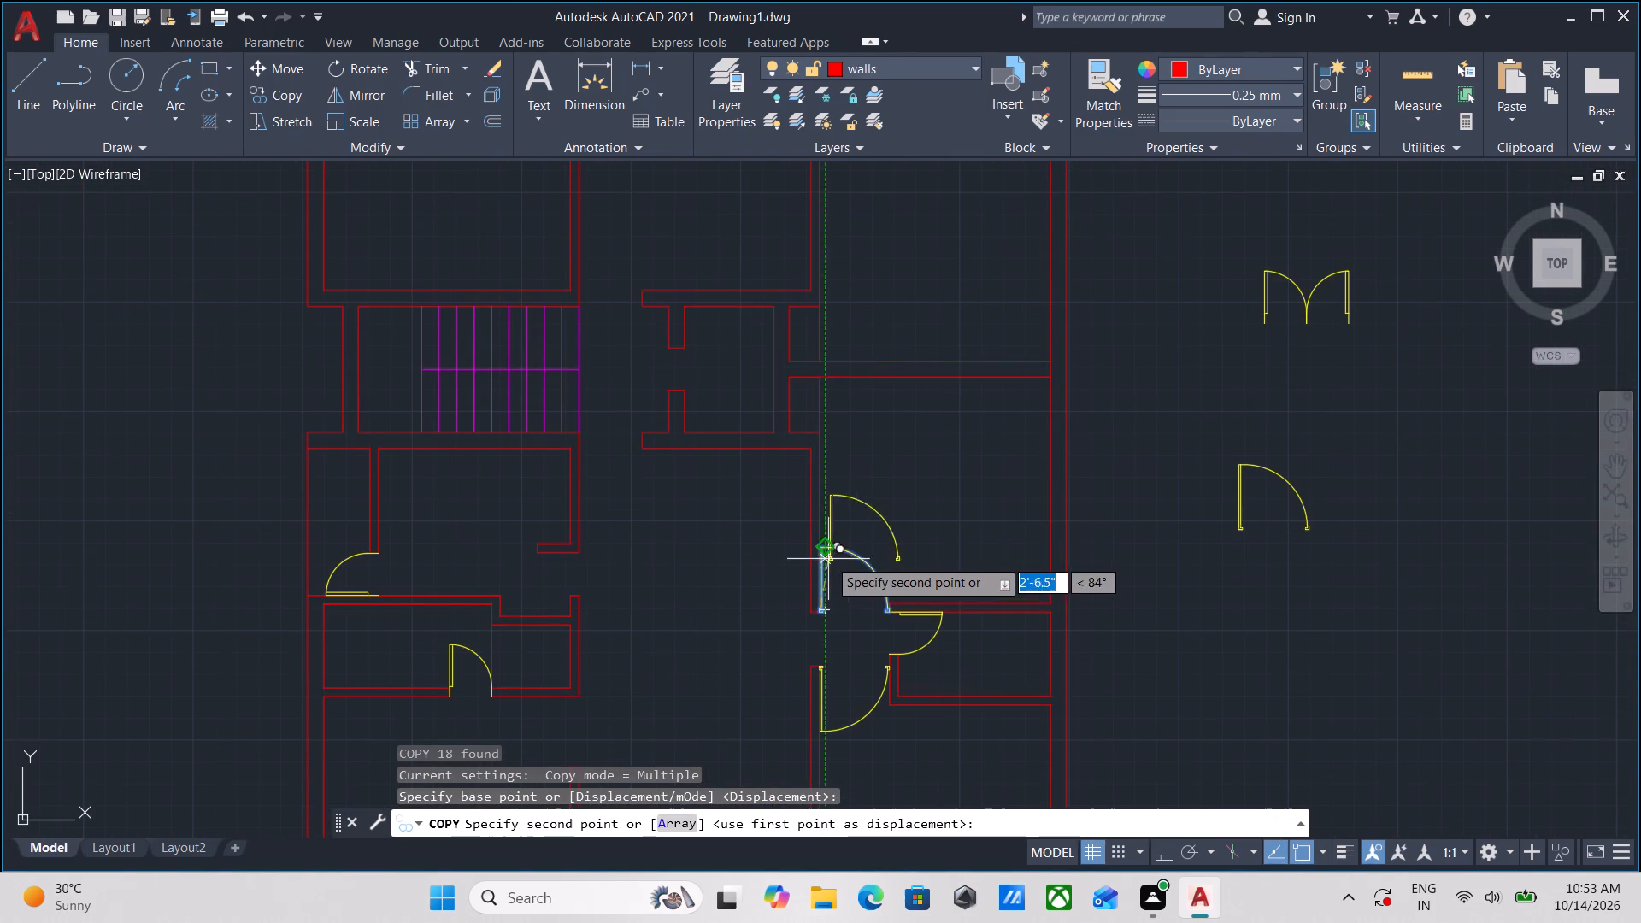
{"action": "scroll", "coordinate": [814, 518], "scroll_direction": "down", "scroll_amount": 1}
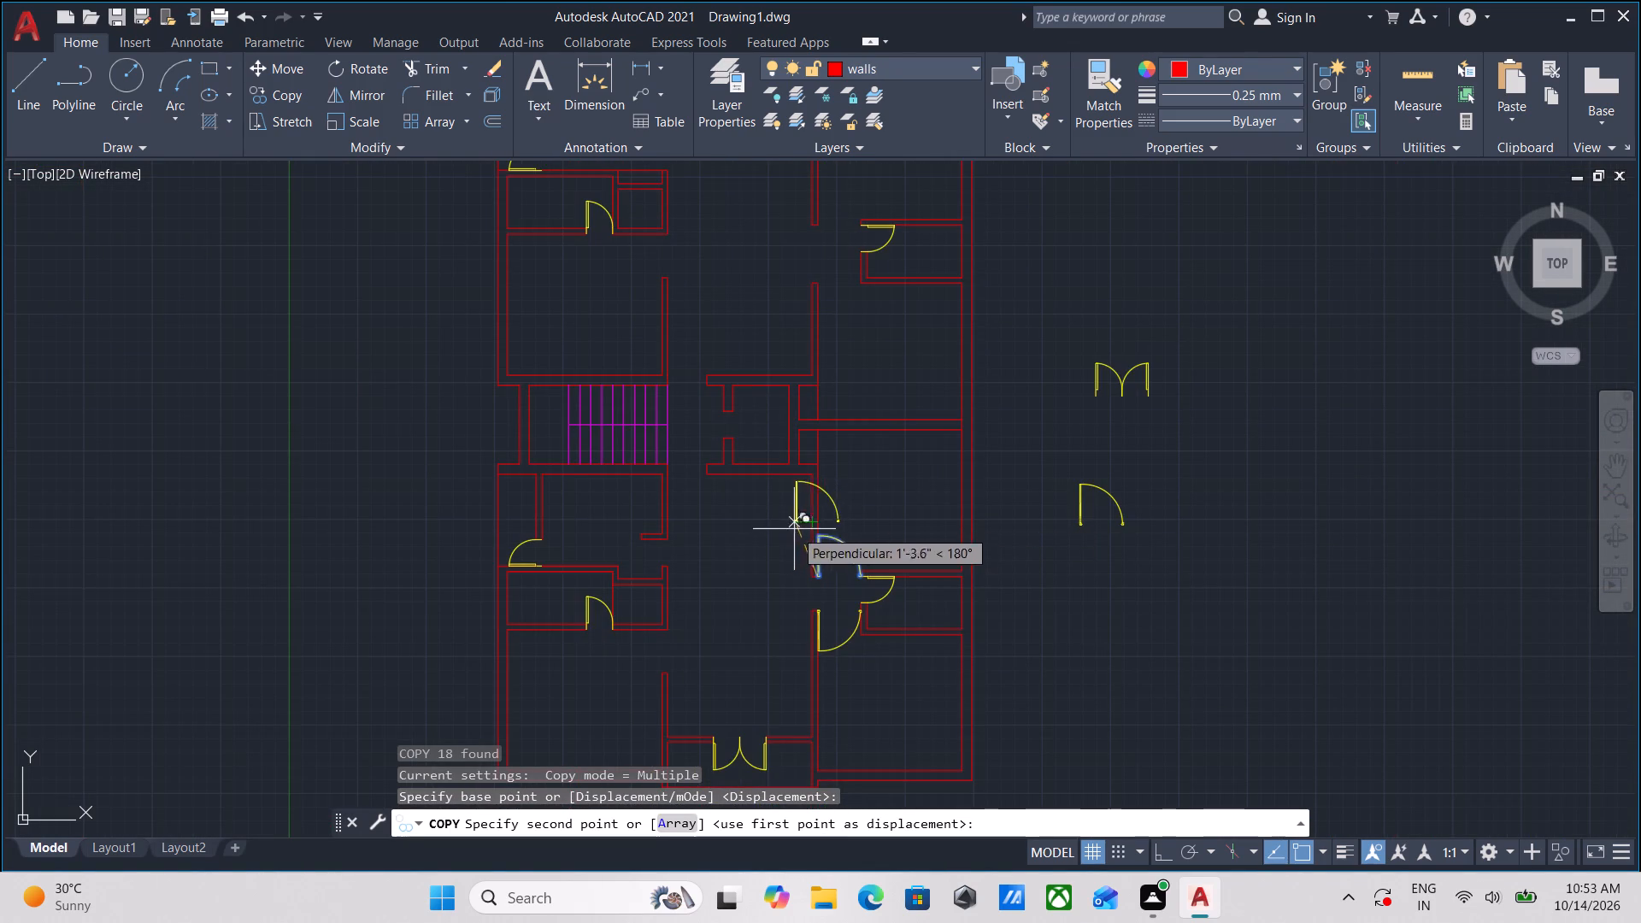
{"action": "scroll", "coordinate": [650, 667], "scroll_direction": "up", "scroll_amount": 6}
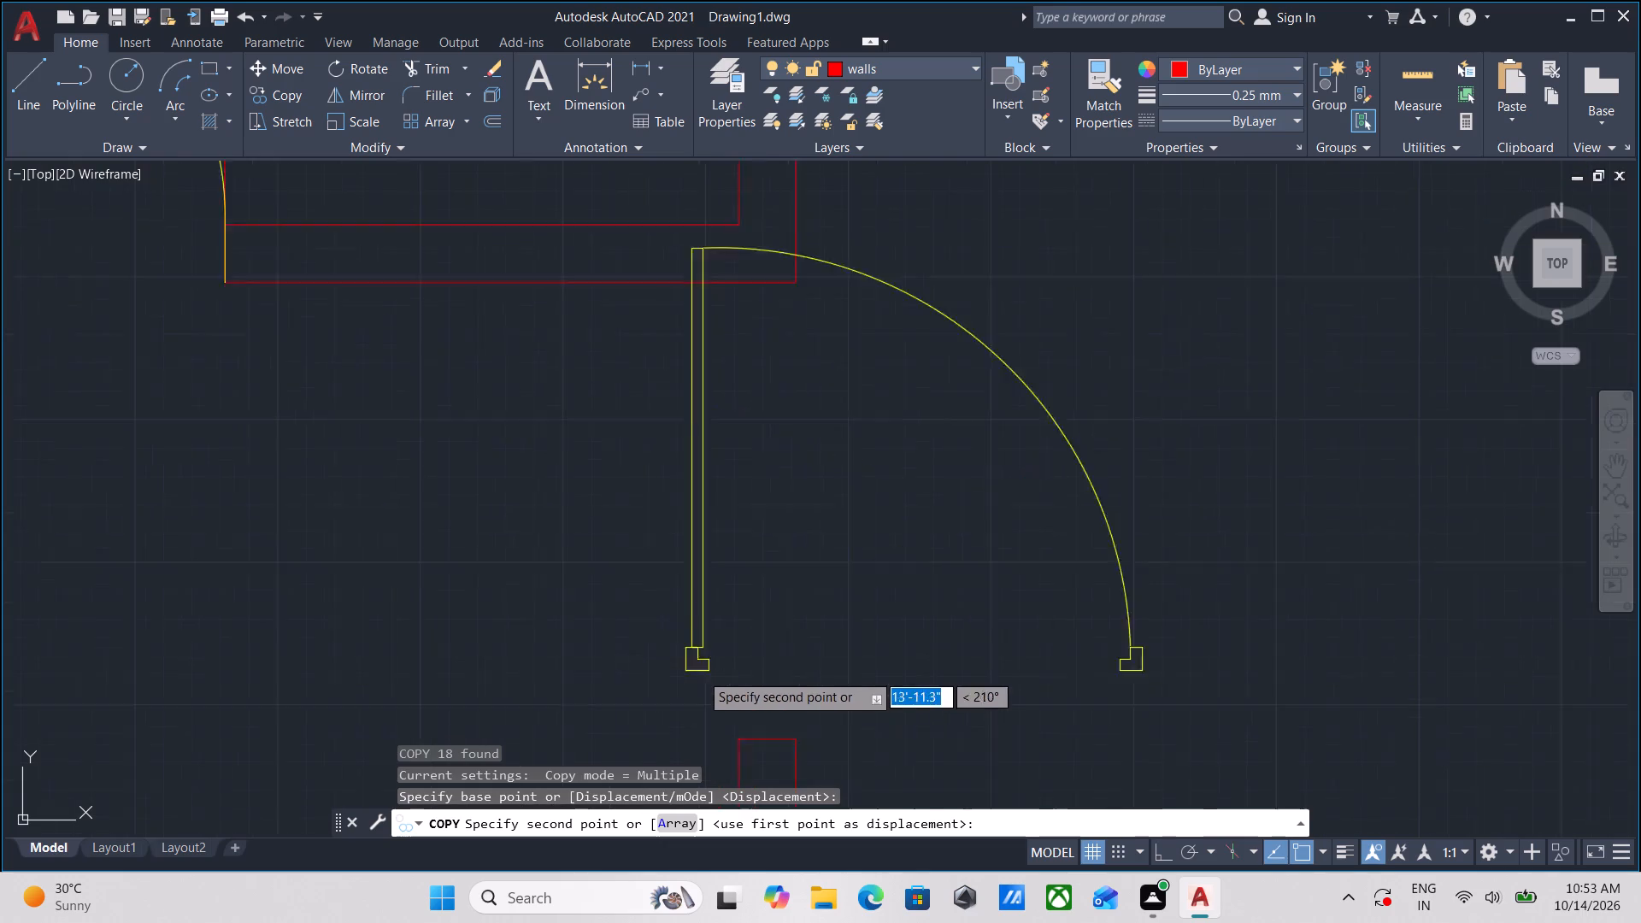
{"action": "scroll", "coordinate": [703, 673], "scroll_direction": "up", "scroll_amount": 1}
{"action": "middle_click_drag", "start_coordinate": [748, 673], "coordinate": [753, 456]}
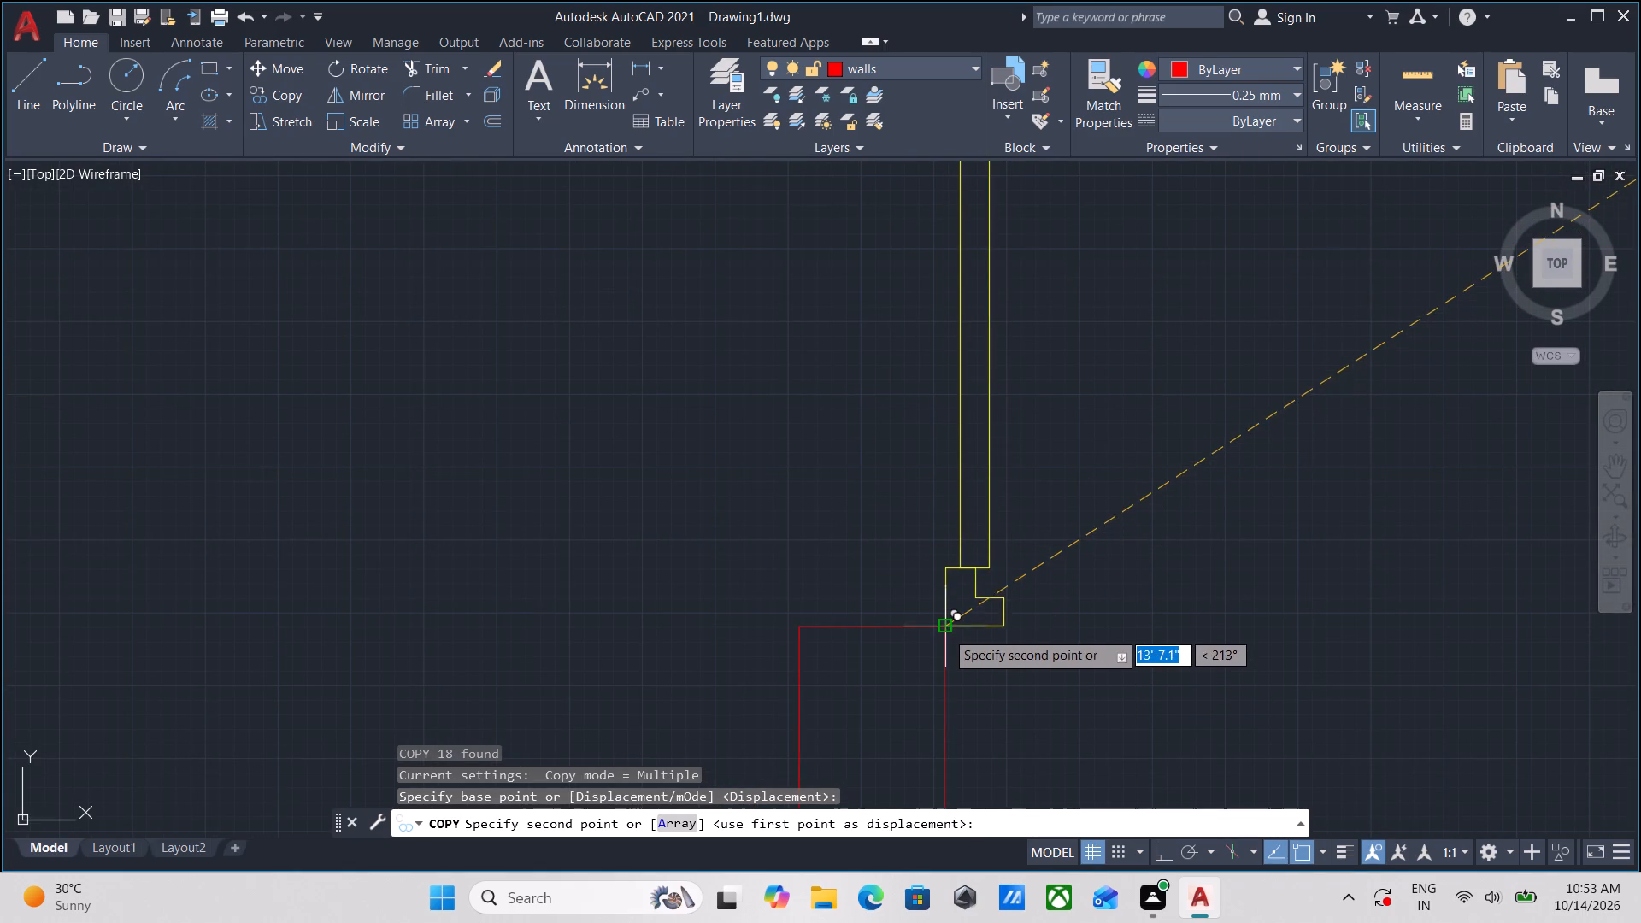
{"action": "left_click", "coordinate": [945, 631]}
{"action": "key", "text": "Escape"}
Rotate the copied door group about 90° counterclockwise around its frame's bottom outer corner at the southwest room's opening.
{"action": "left_click_drag", "start_coordinate": [1085, 417], "coordinate": [1063, 424]}
{"action": "left_click", "coordinate": [867, 426]}
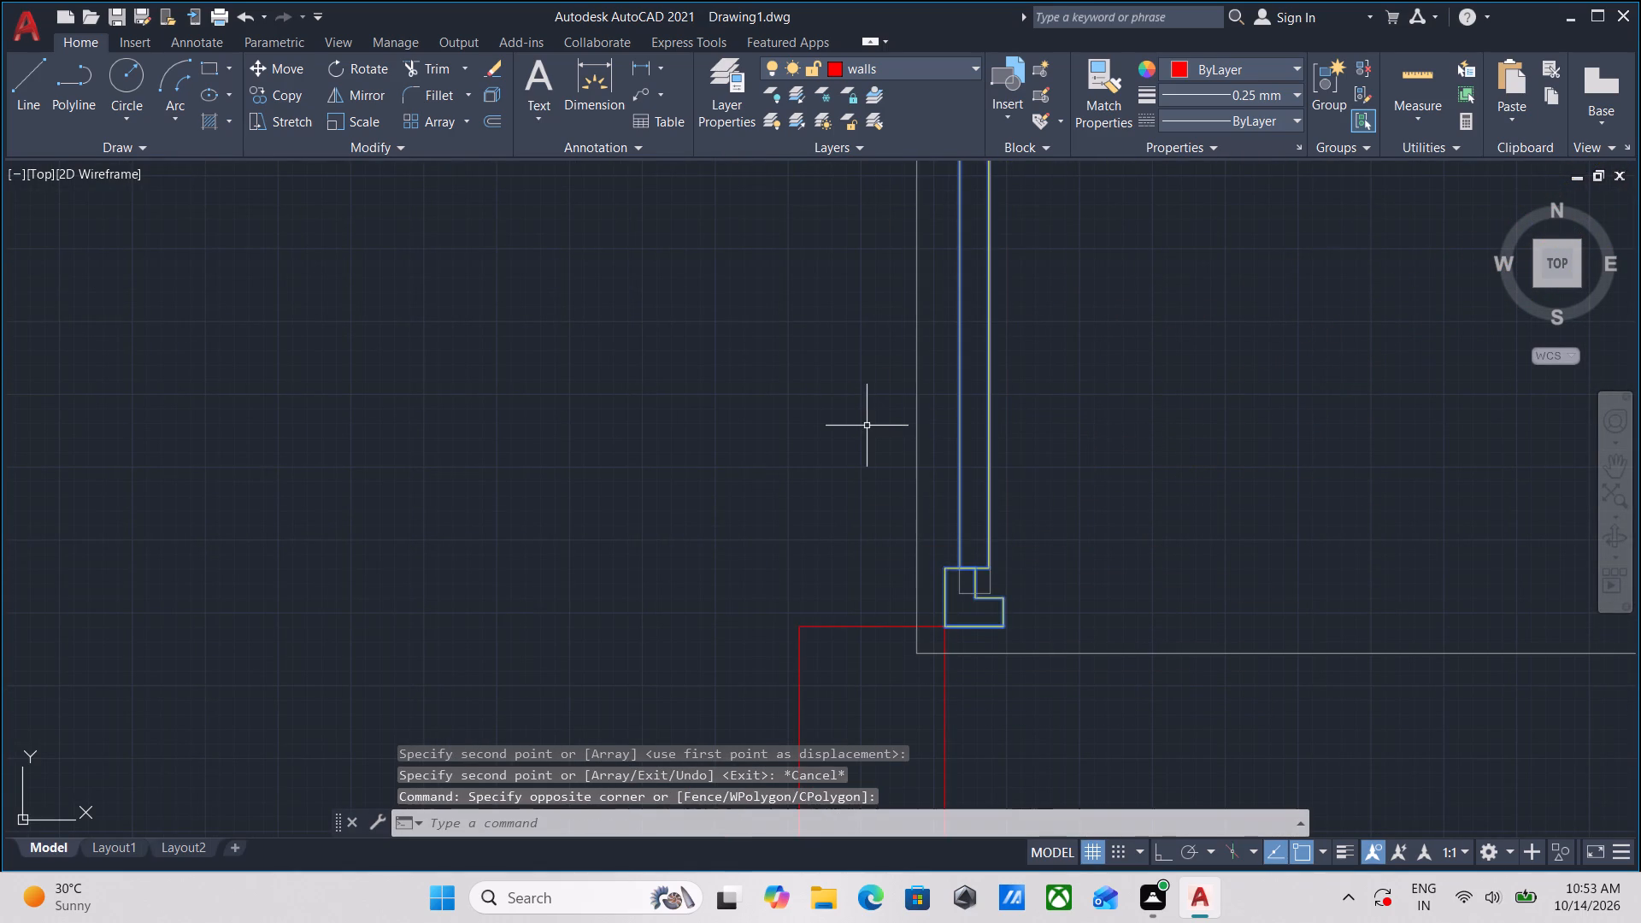
{"action": "key", "text": "r"}
{"action": "key", "text": "o"}
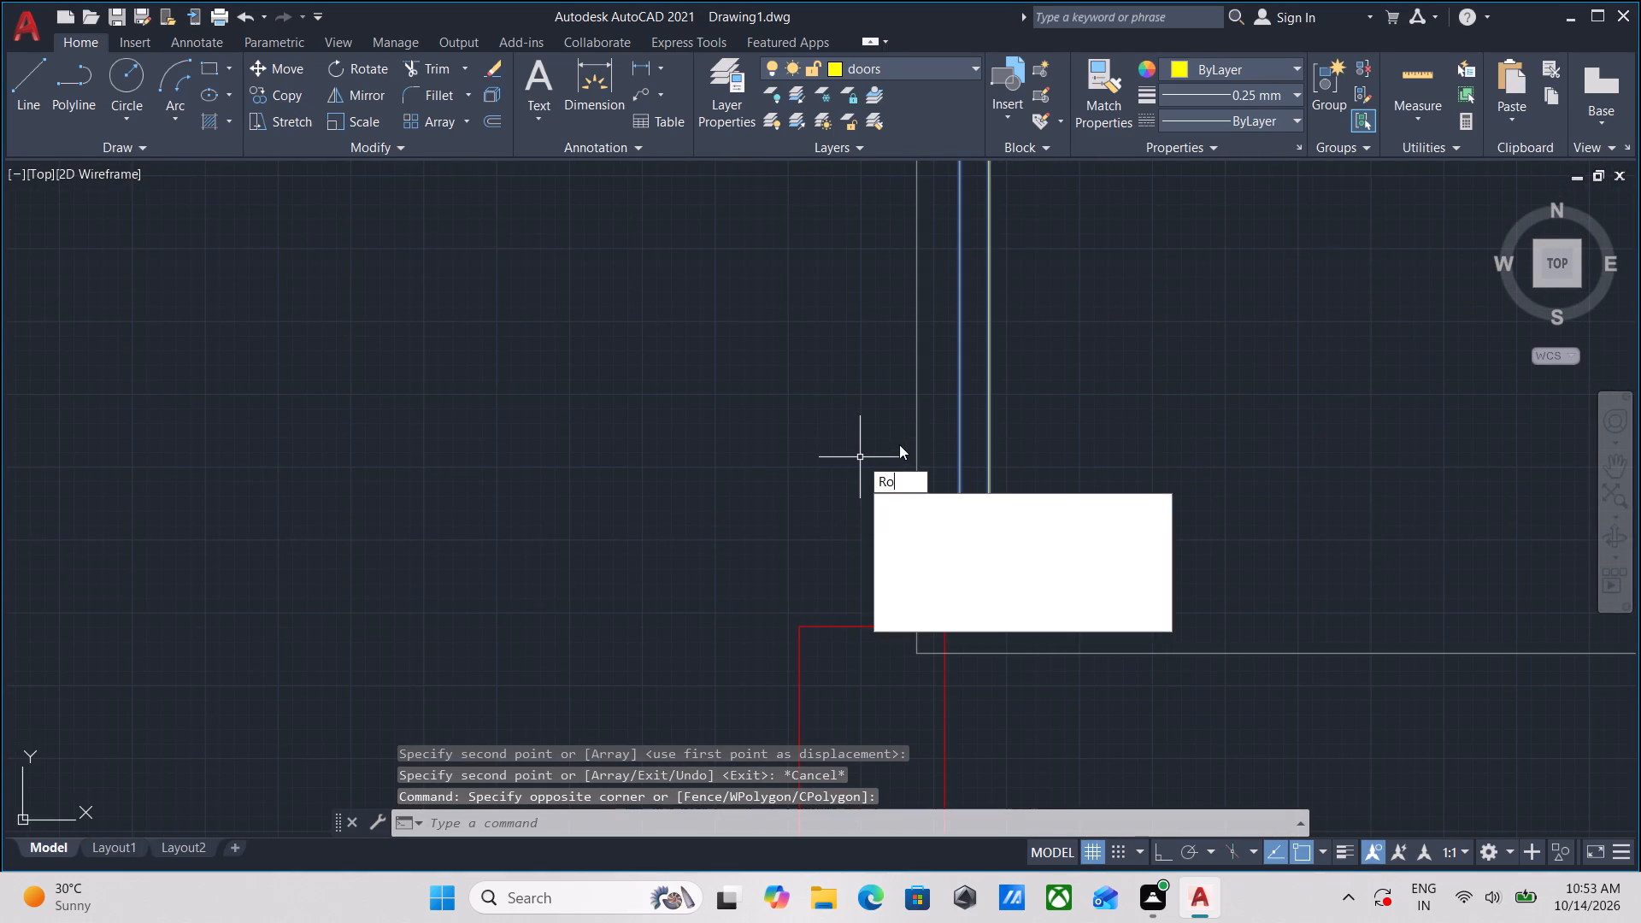
{"action": "key", "text": "Return"}
{"action": "left_click", "coordinate": [950, 630]}
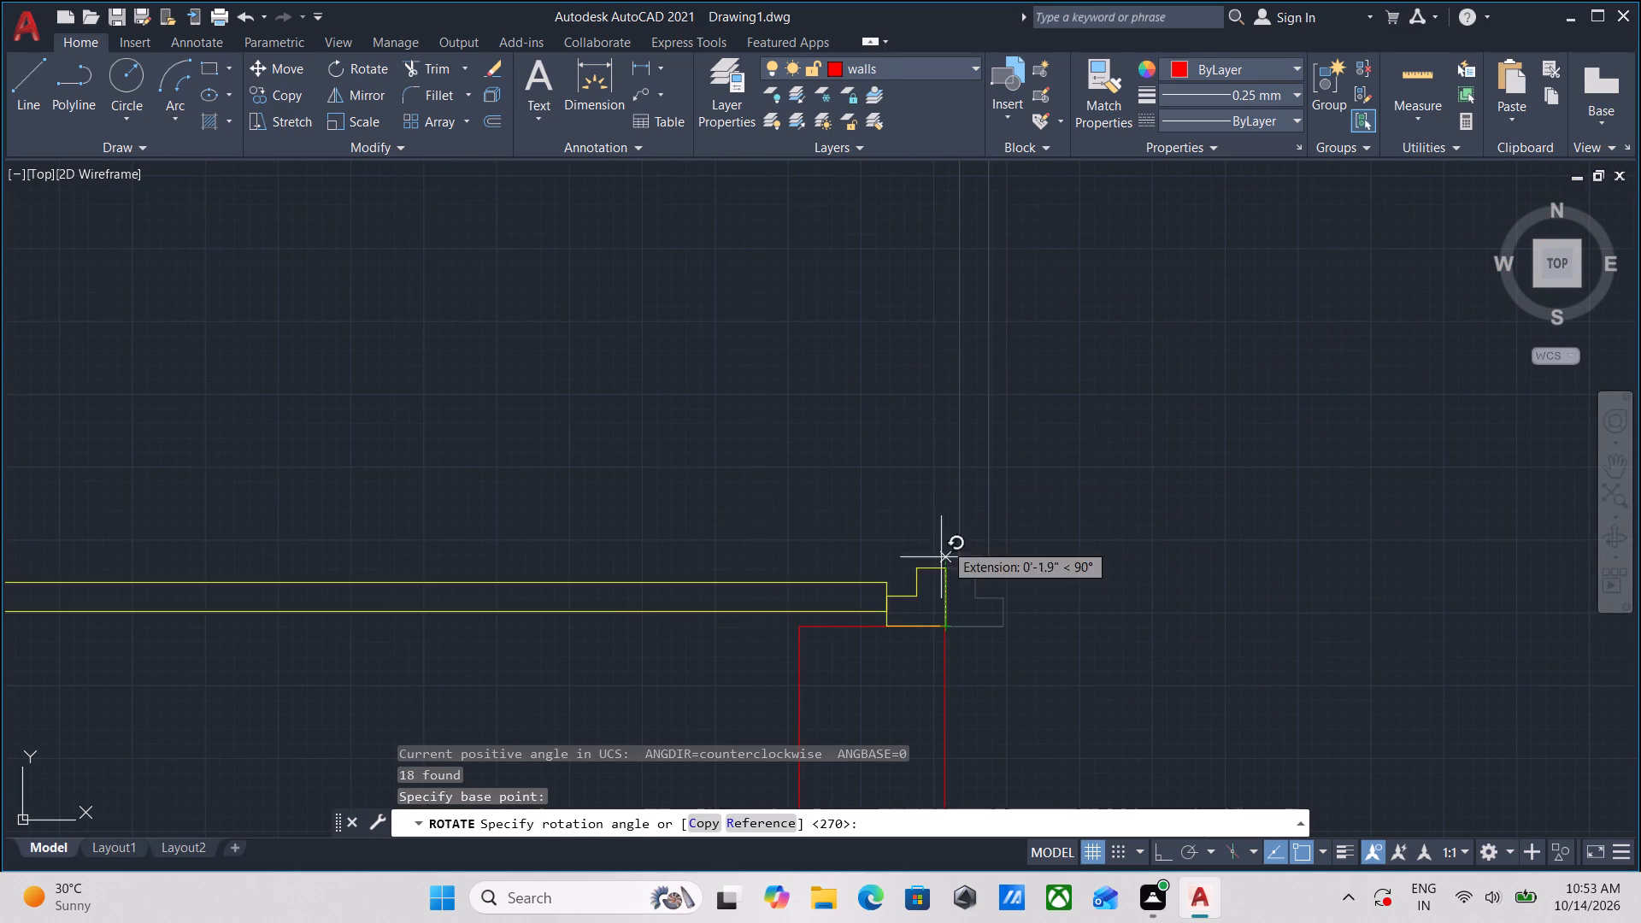
{"action": "key", "text": "F8"}
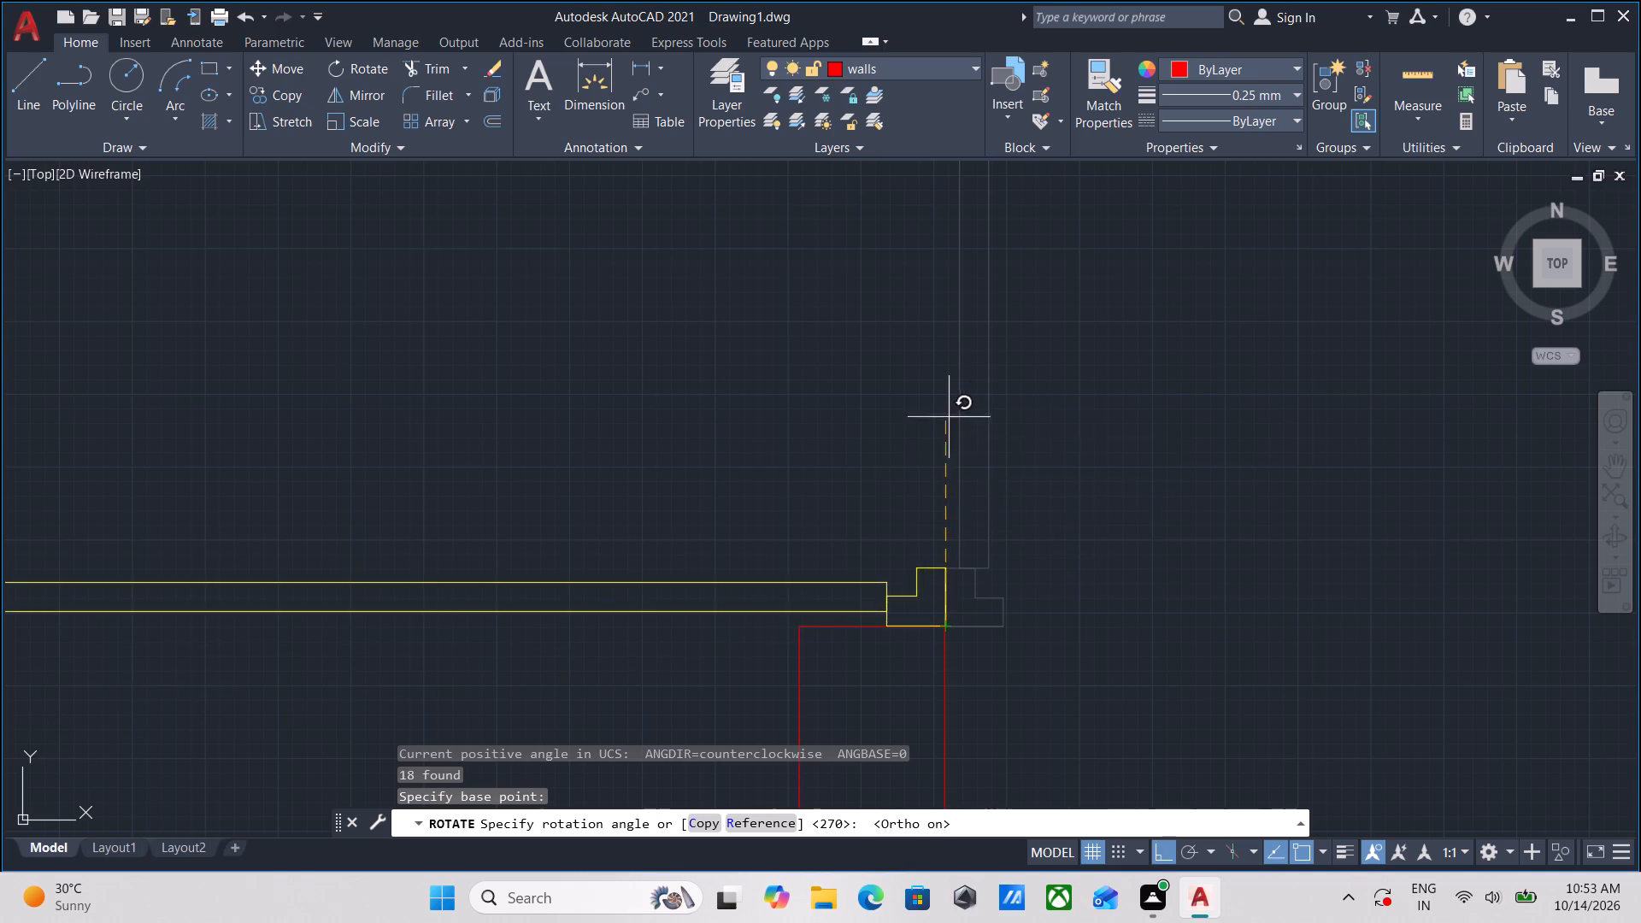
{"action": "scroll", "coordinate": [942, 368], "scroll_direction": "down", "scroll_amount": 4}
{"action": "middle_click_drag", "start_coordinate": [942, 344], "coordinate": [909, 518]}
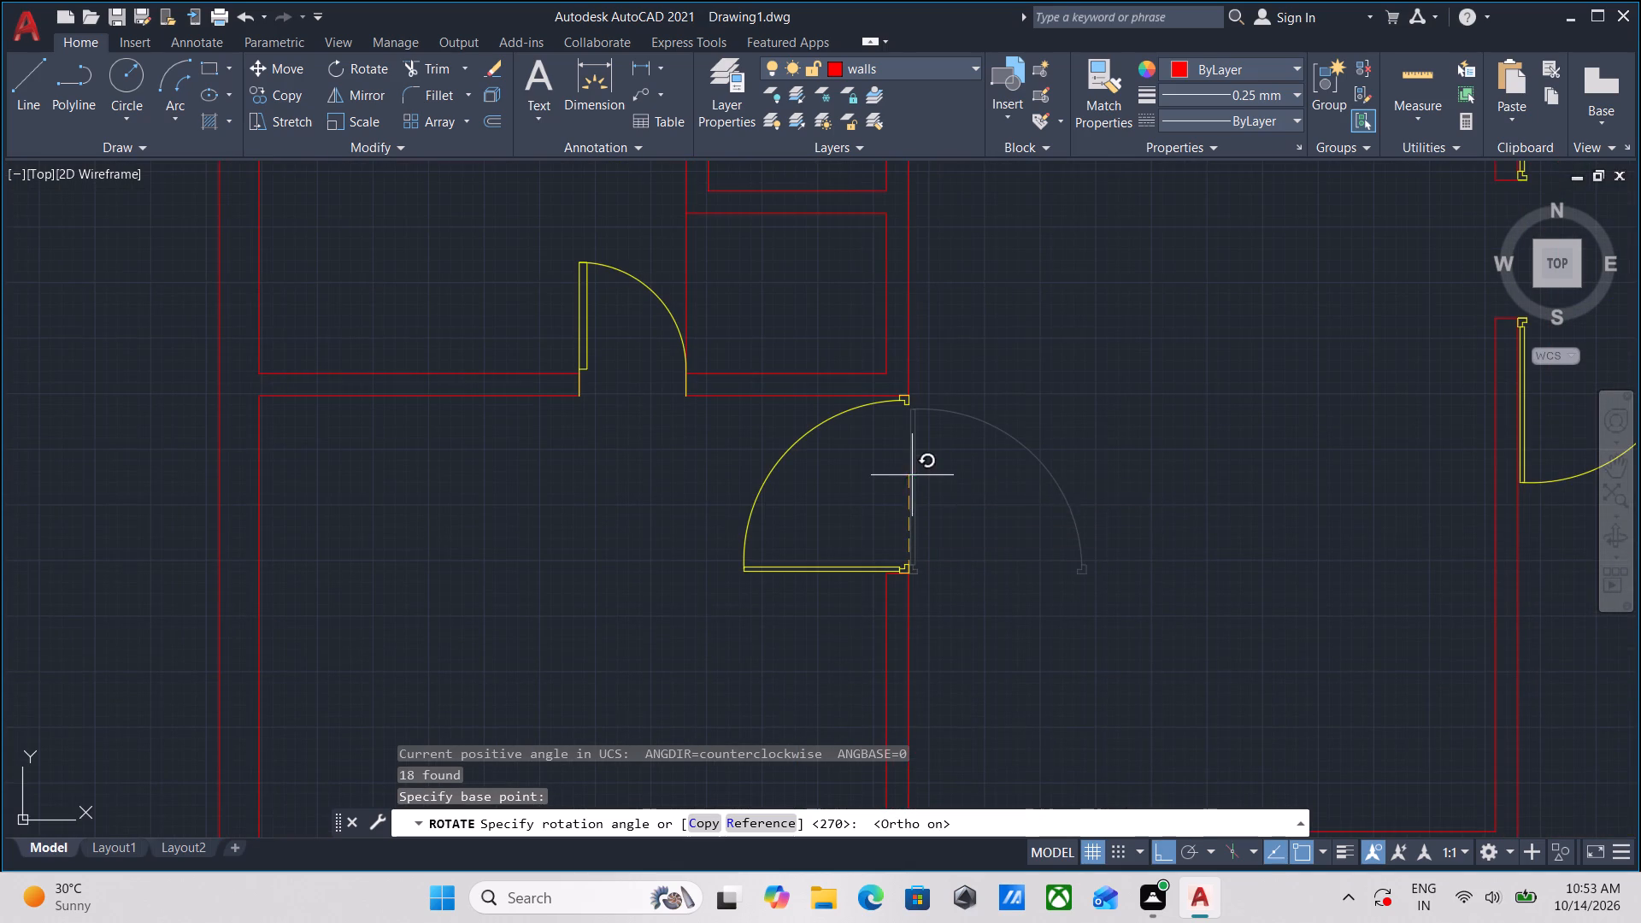
{"action": "left_click", "coordinate": [909, 433]}
Move the rotated door from the midpoint of its lower frame's bottom edge to the midpoint of the wall end below.
{"action": "scroll", "coordinate": [991, 441], "scroll_direction": "up", "scroll_amount": 2}
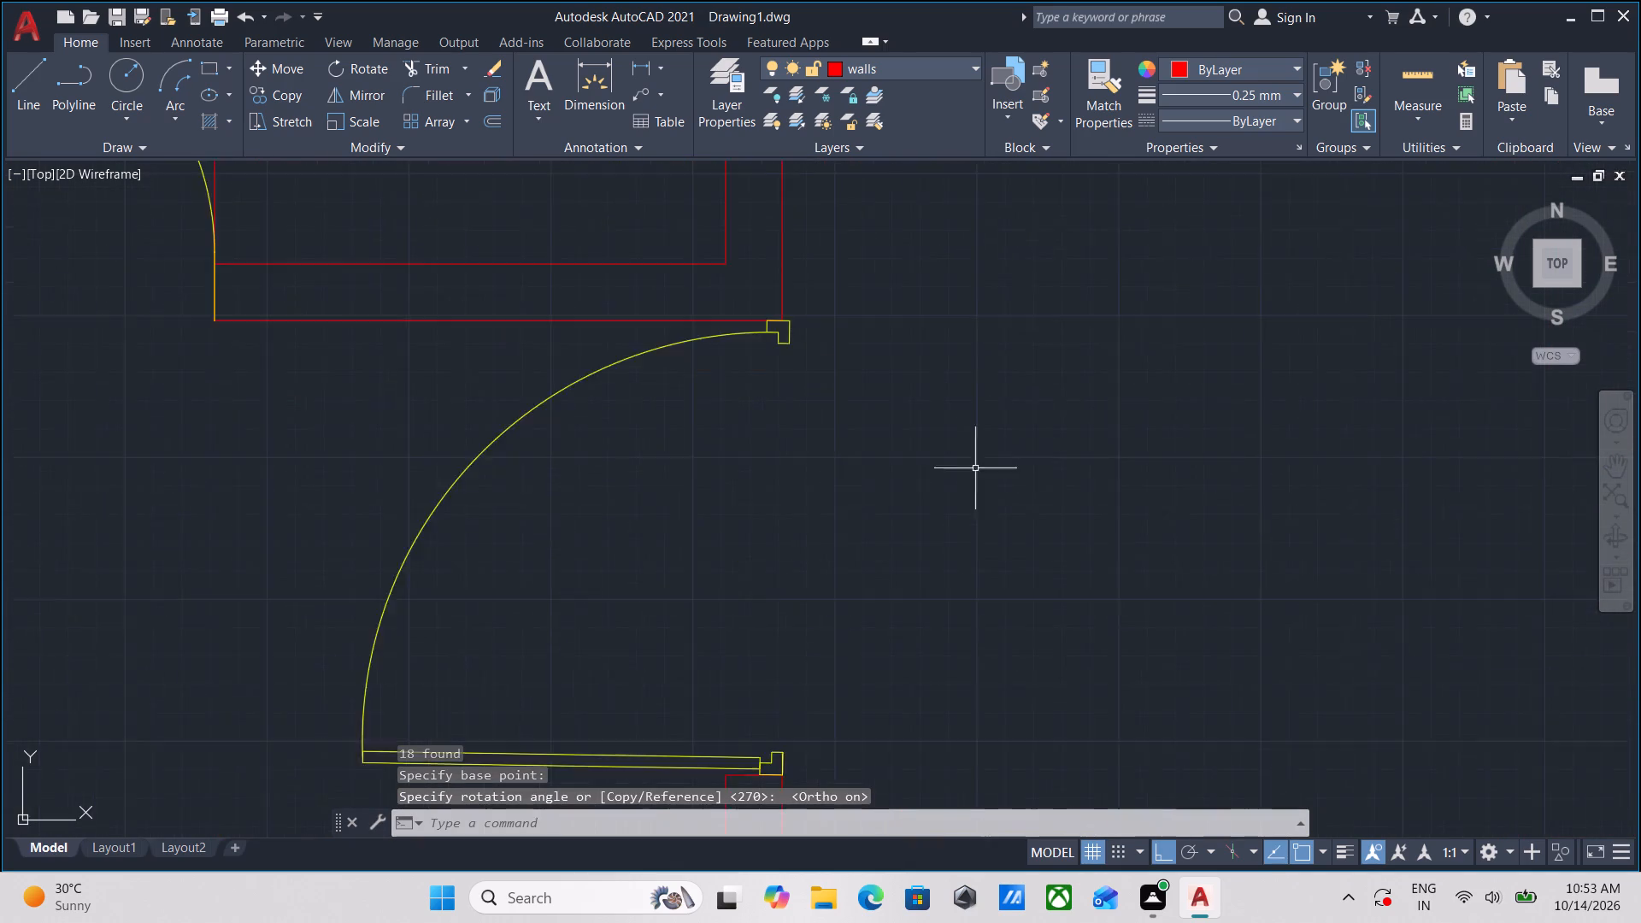
{"action": "scroll", "coordinate": [974, 471], "scroll_direction": "up", "scroll_amount": 1}
{"action": "middle_click_drag", "start_coordinate": [892, 510], "coordinate": [999, 295]}
{"action": "scroll", "coordinate": [891, 427], "scroll_direction": "down", "scroll_amount": 1}
{"action": "middle_click_drag", "start_coordinate": [891, 427], "coordinate": [1056, 322]}
{"action": "left_click_drag", "start_coordinate": [834, 579], "coordinate": [832, 559]}
{"action": "left_click", "coordinate": [750, 451]}
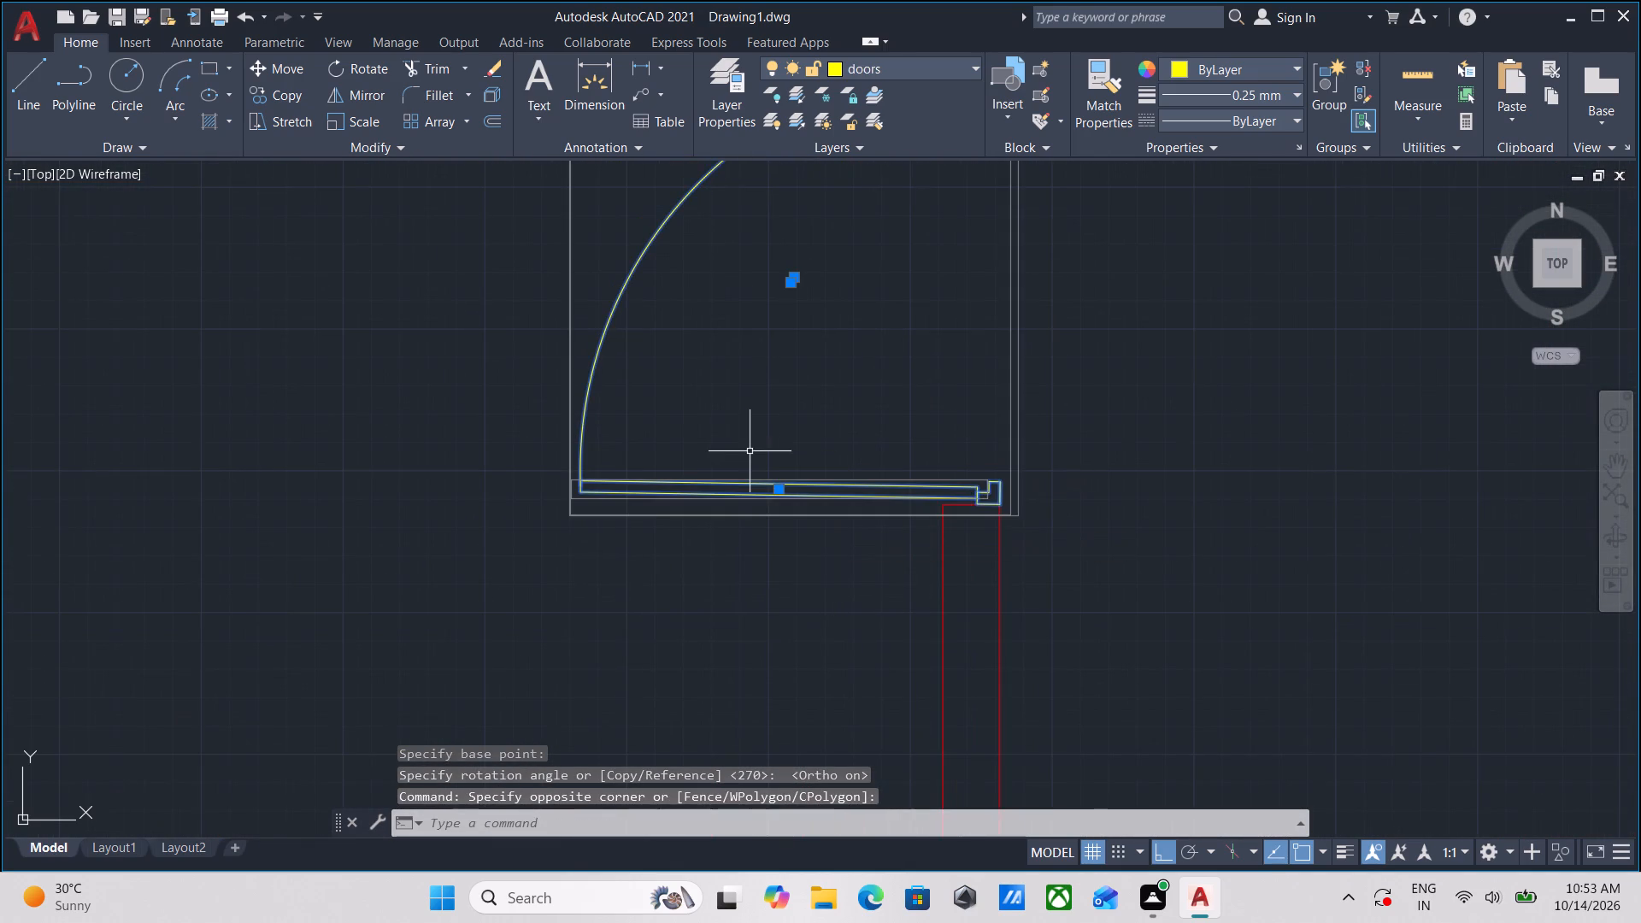
{"action": "key", "text": "m"}
{"action": "key", "text": "Return"}
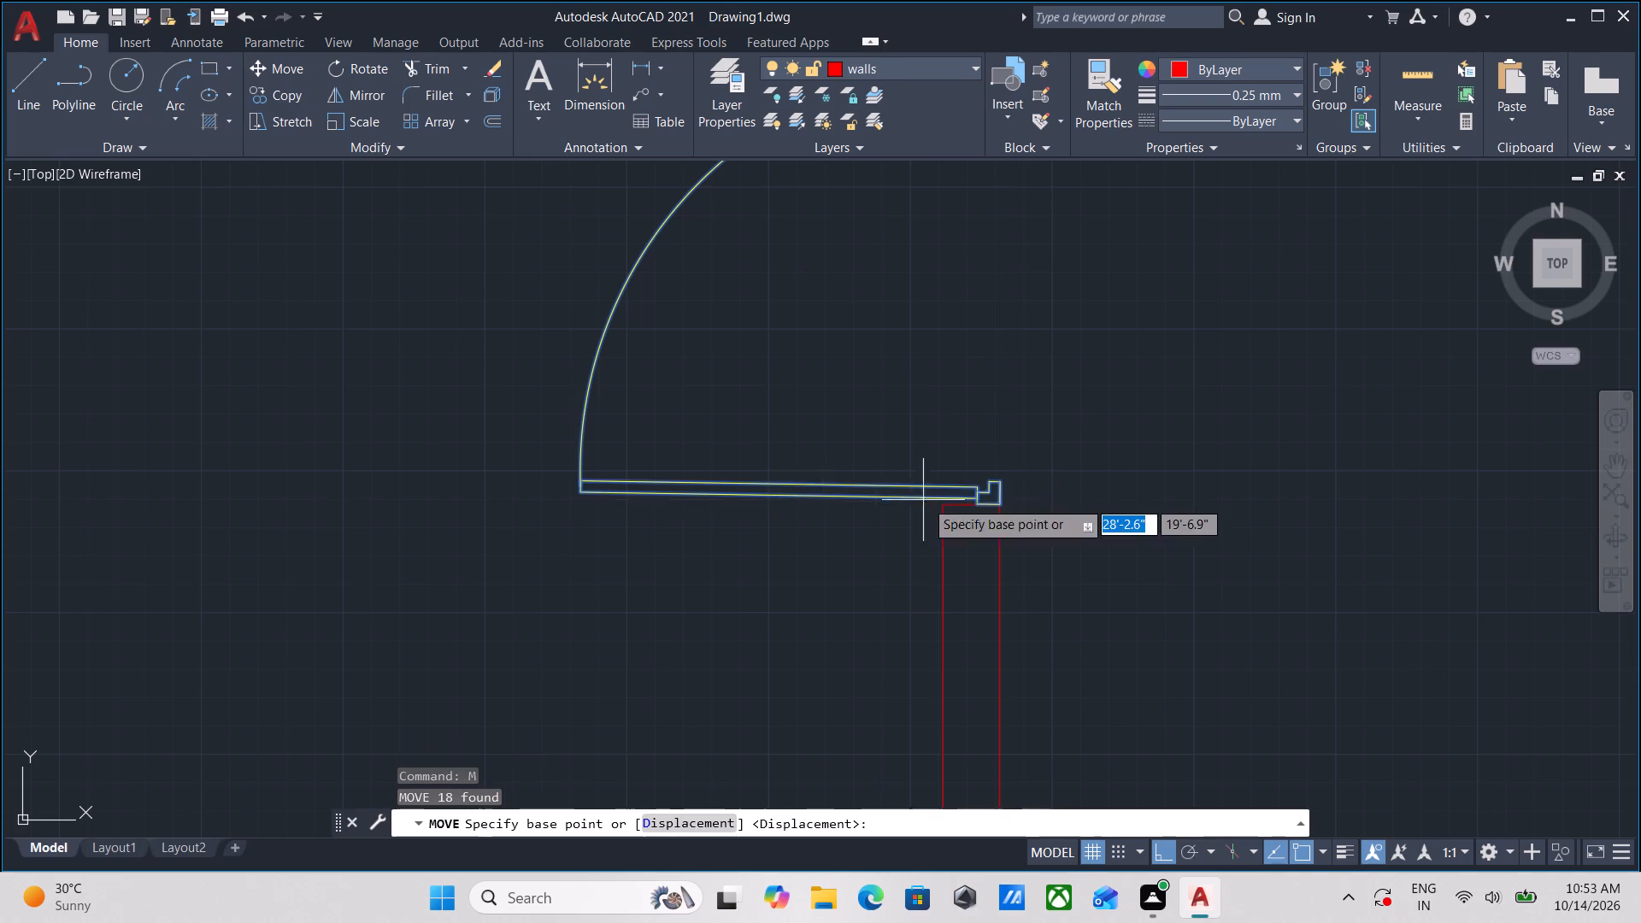
{"action": "scroll", "coordinate": [954, 501], "scroll_direction": "up", "scroll_amount": 3}
{"action": "left_click", "coordinate": [1062, 519]}
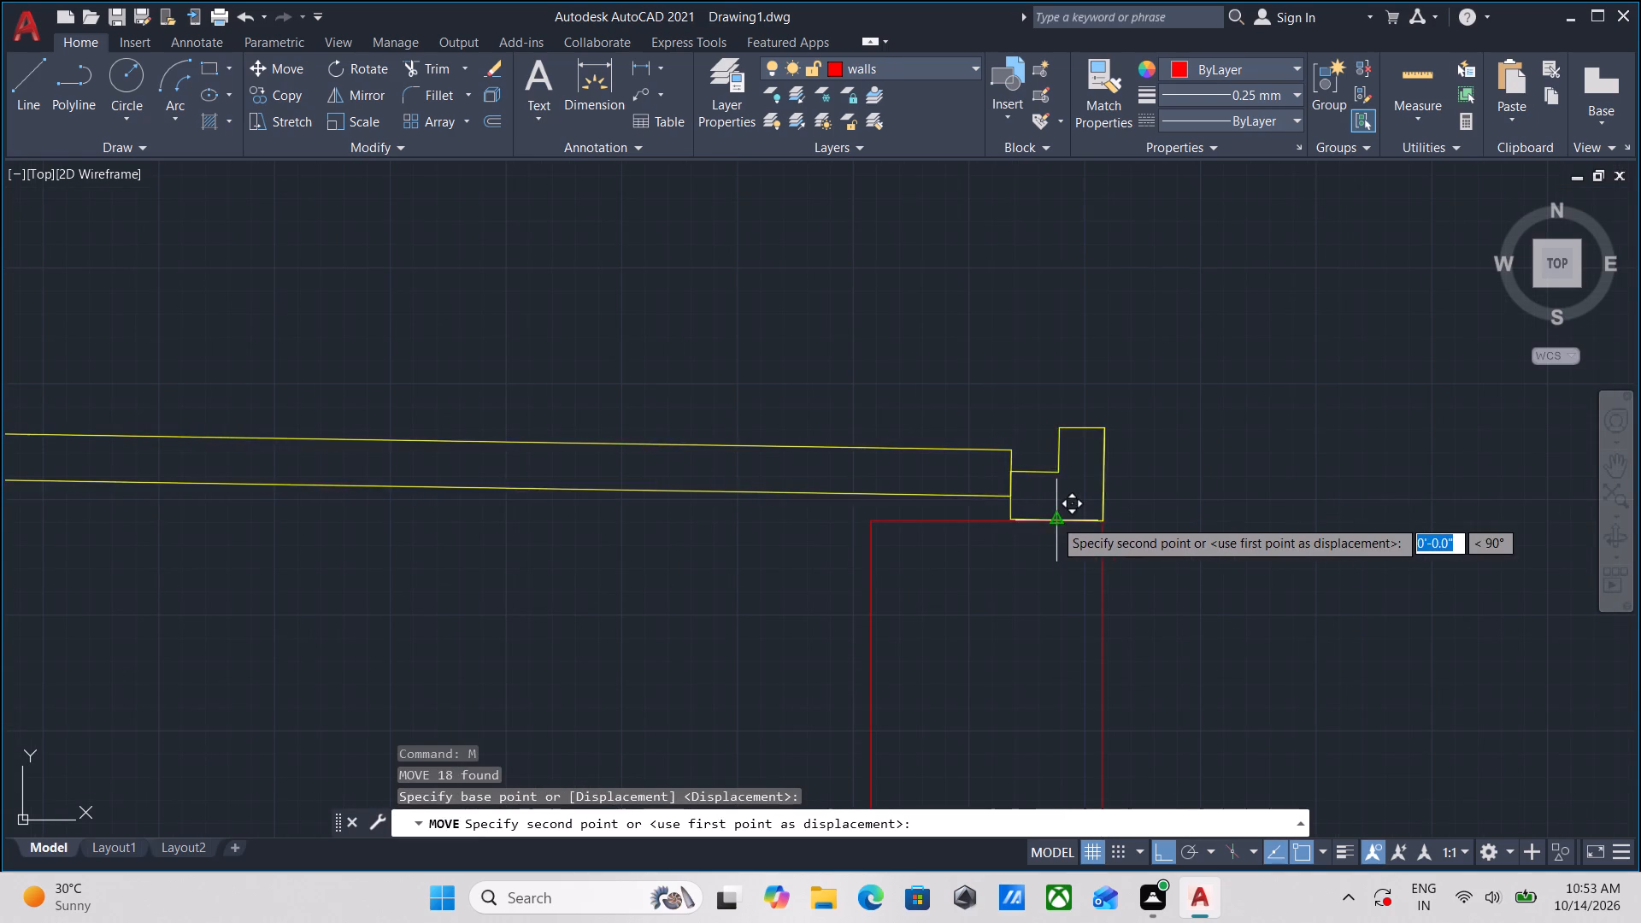
{"action": "left_click", "coordinate": [983, 518]}
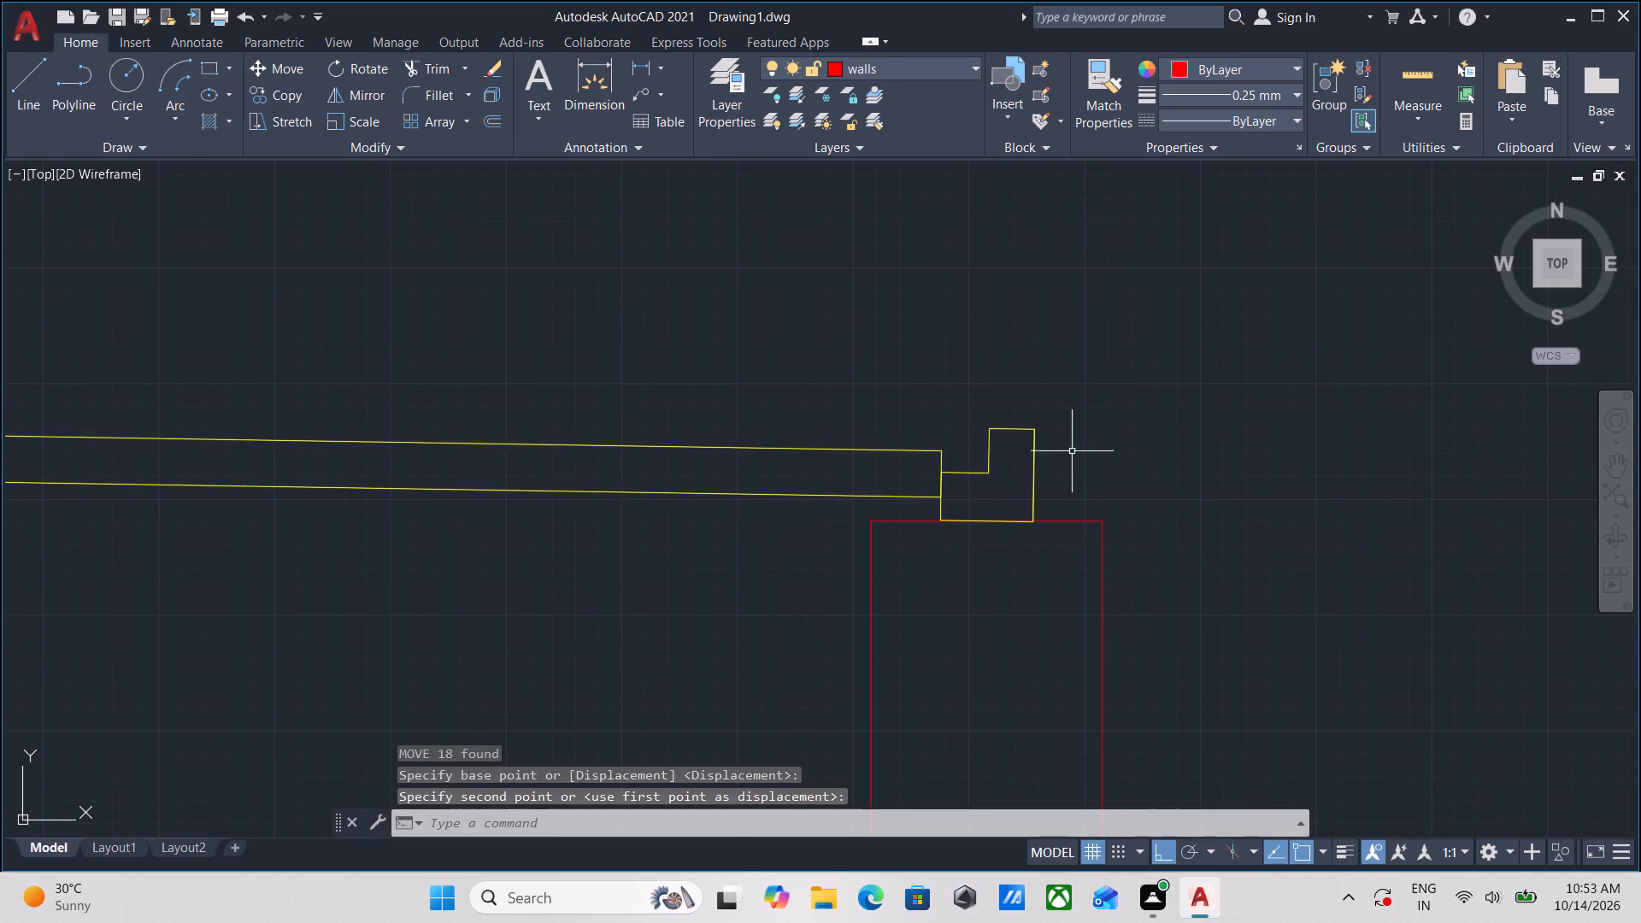
Examine the moved door's upper frame and the rest of the floor plan for openings that still need doors.
{"action": "scroll", "coordinate": [1094, 444], "scroll_direction": "down", "scroll_amount": 4}
{"action": "scroll", "coordinate": [1170, 385], "scroll_direction": "down", "scroll_amount": 1}
{"action": "middle_click_drag", "start_coordinate": [1170, 385], "coordinate": [1090, 442]}
{"action": "scroll", "coordinate": [1086, 347], "scroll_direction": "up", "scroll_amount": 3}
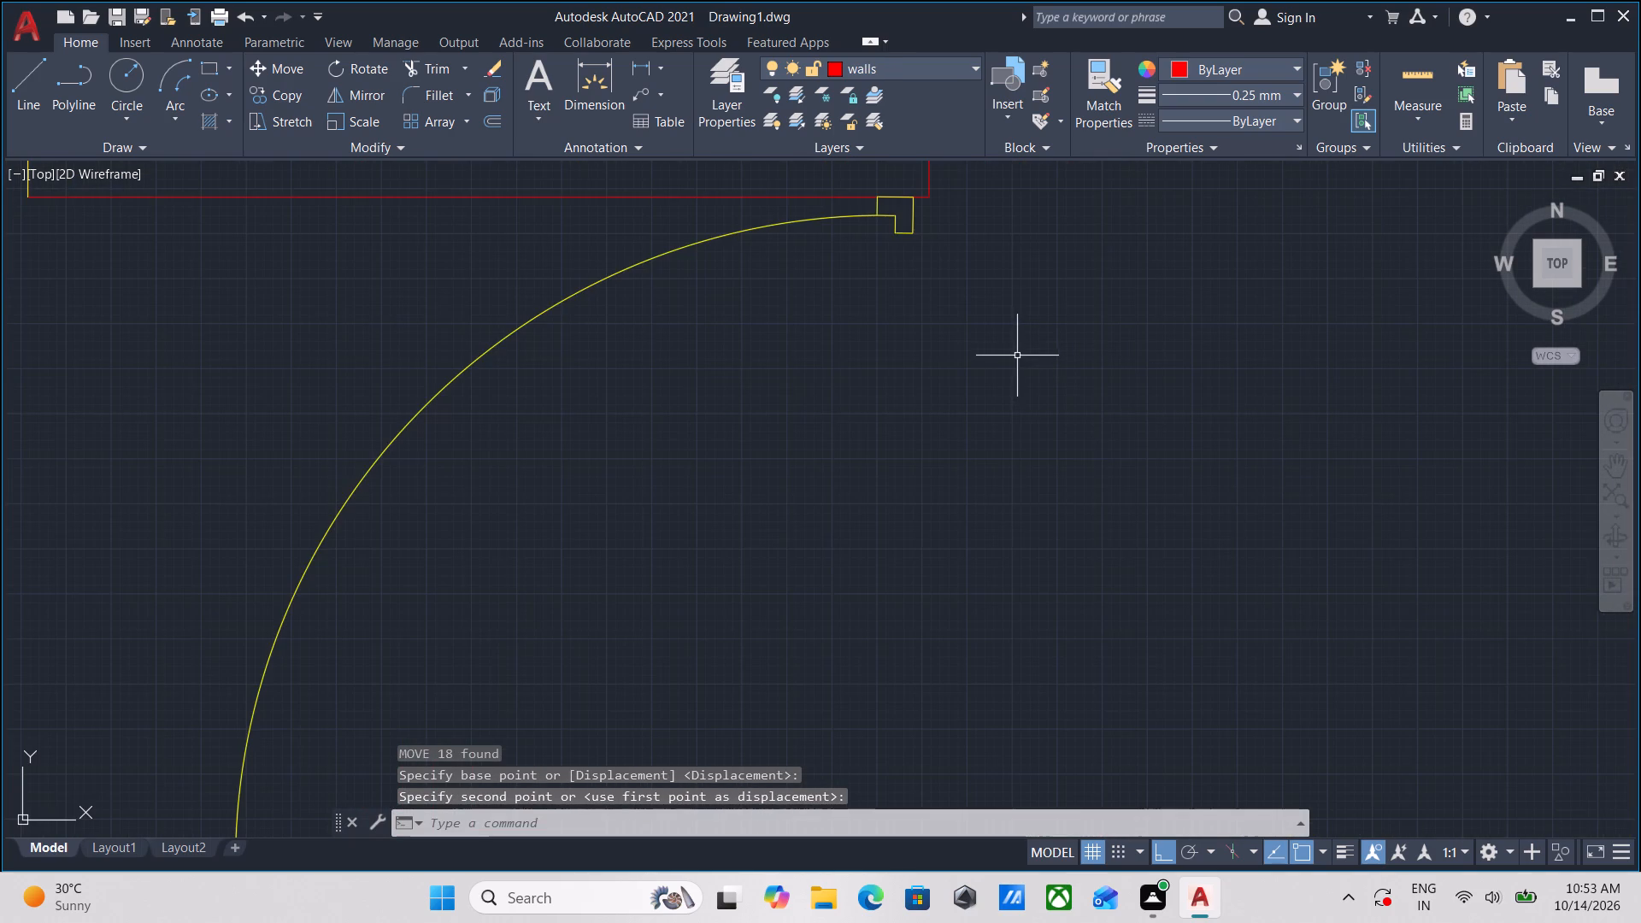
{"action": "scroll", "coordinate": [1020, 354], "scroll_direction": "down", "scroll_amount": 2}
{"action": "scroll", "coordinate": [1109, 367], "scroll_direction": "down", "scroll_amount": 1}
{"action": "middle_click_drag", "start_coordinate": [1103, 368], "coordinate": [967, 373]}
{"action": "scroll", "coordinate": [1058, 385], "scroll_direction": "down", "scroll_amount": 1}
{"action": "middle_click_drag", "start_coordinate": [1058, 385], "coordinate": [860, 410]}
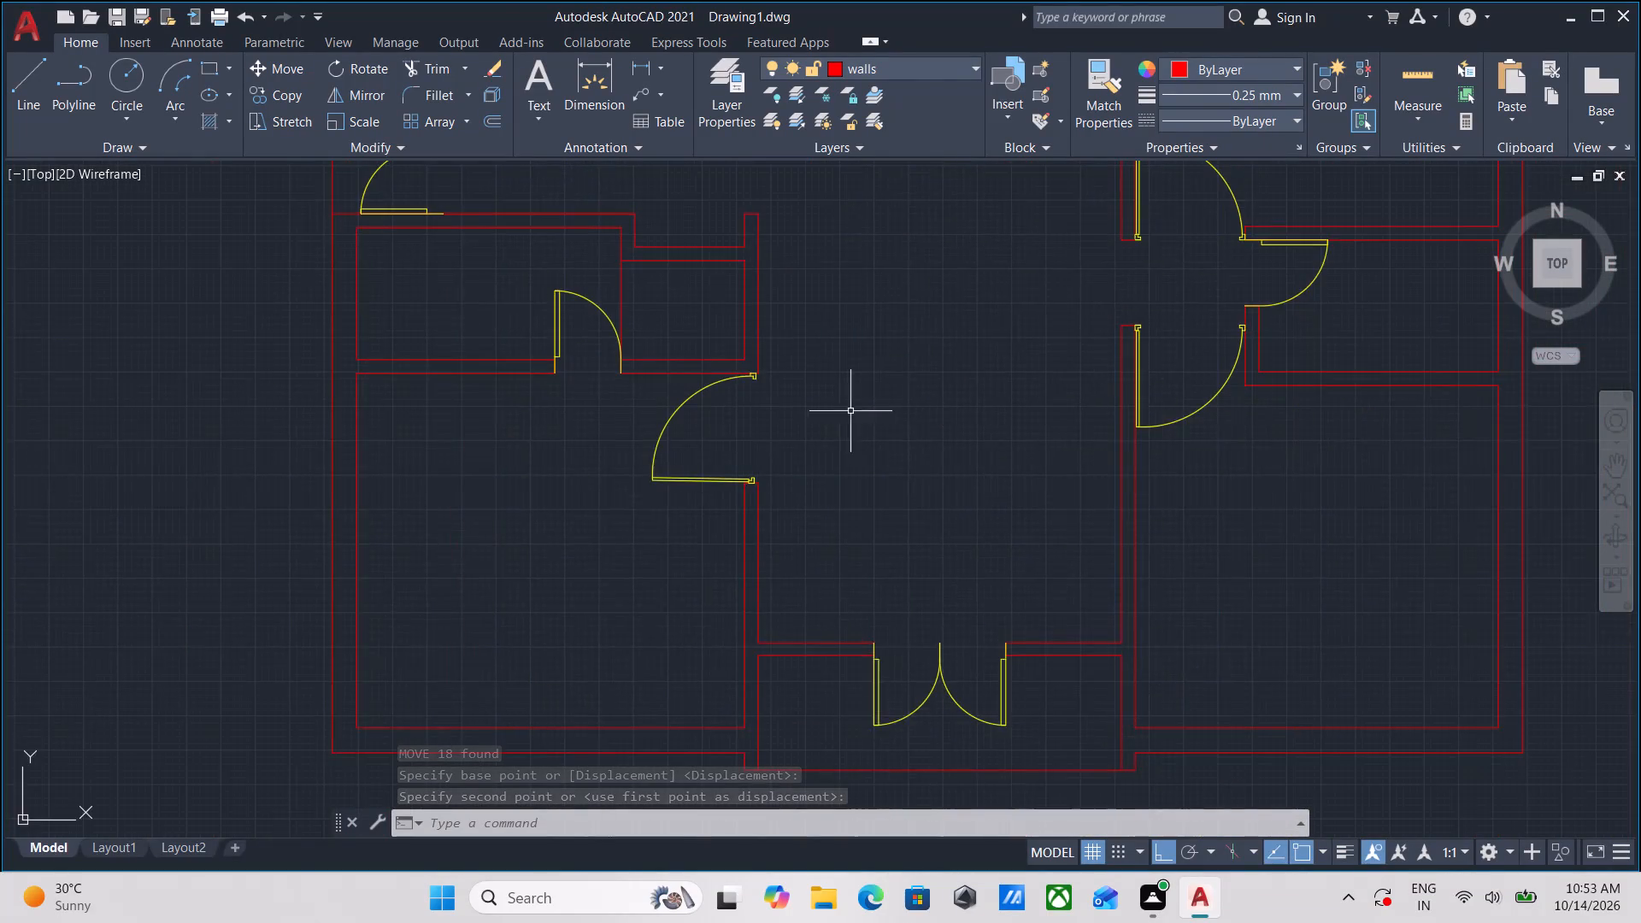
{"action": "scroll", "coordinate": [926, 417], "scroll_direction": "down", "scroll_amount": 2}
{"action": "middle_click_drag", "start_coordinate": [927, 420], "coordinate": [790, 420]}
{"action": "scroll", "coordinate": [832, 384], "scroll_direction": "up", "scroll_amount": 2}
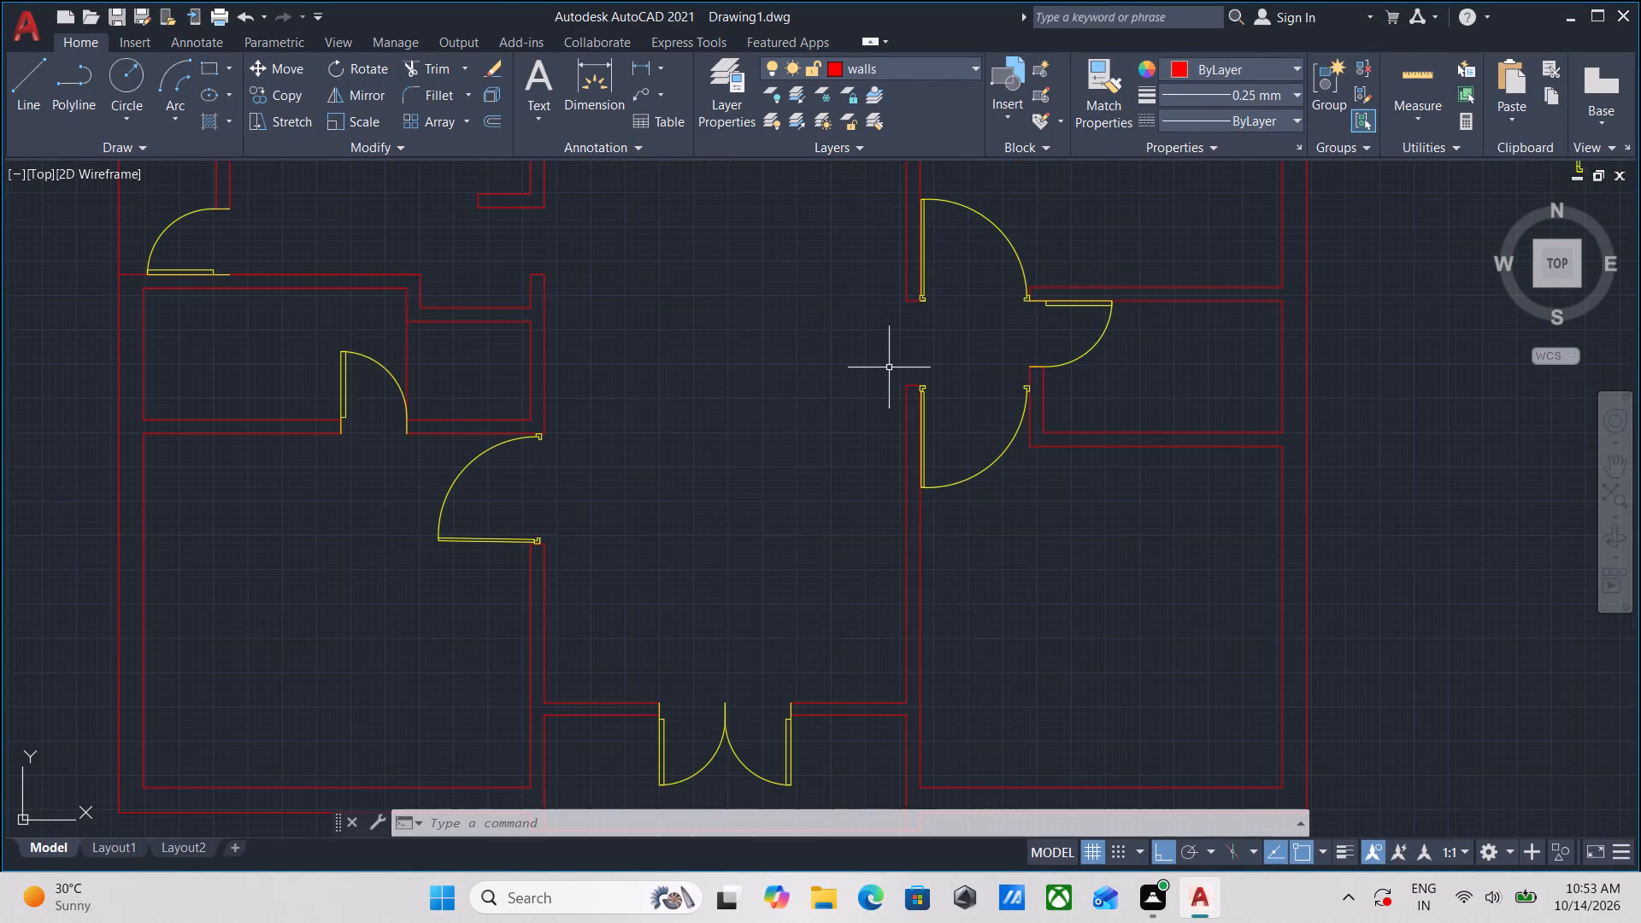
{"action": "scroll", "coordinate": [889, 367], "scroll_direction": "down", "scroll_amount": 1}
{"action": "middle_click_drag", "start_coordinate": [889, 367], "coordinate": [893, 471]}
{"action": "middle_click_drag", "start_coordinate": [877, 373], "coordinate": [879, 487]}
{"action": "middle_click_drag", "start_coordinate": [834, 414], "coordinate": [913, 598]}
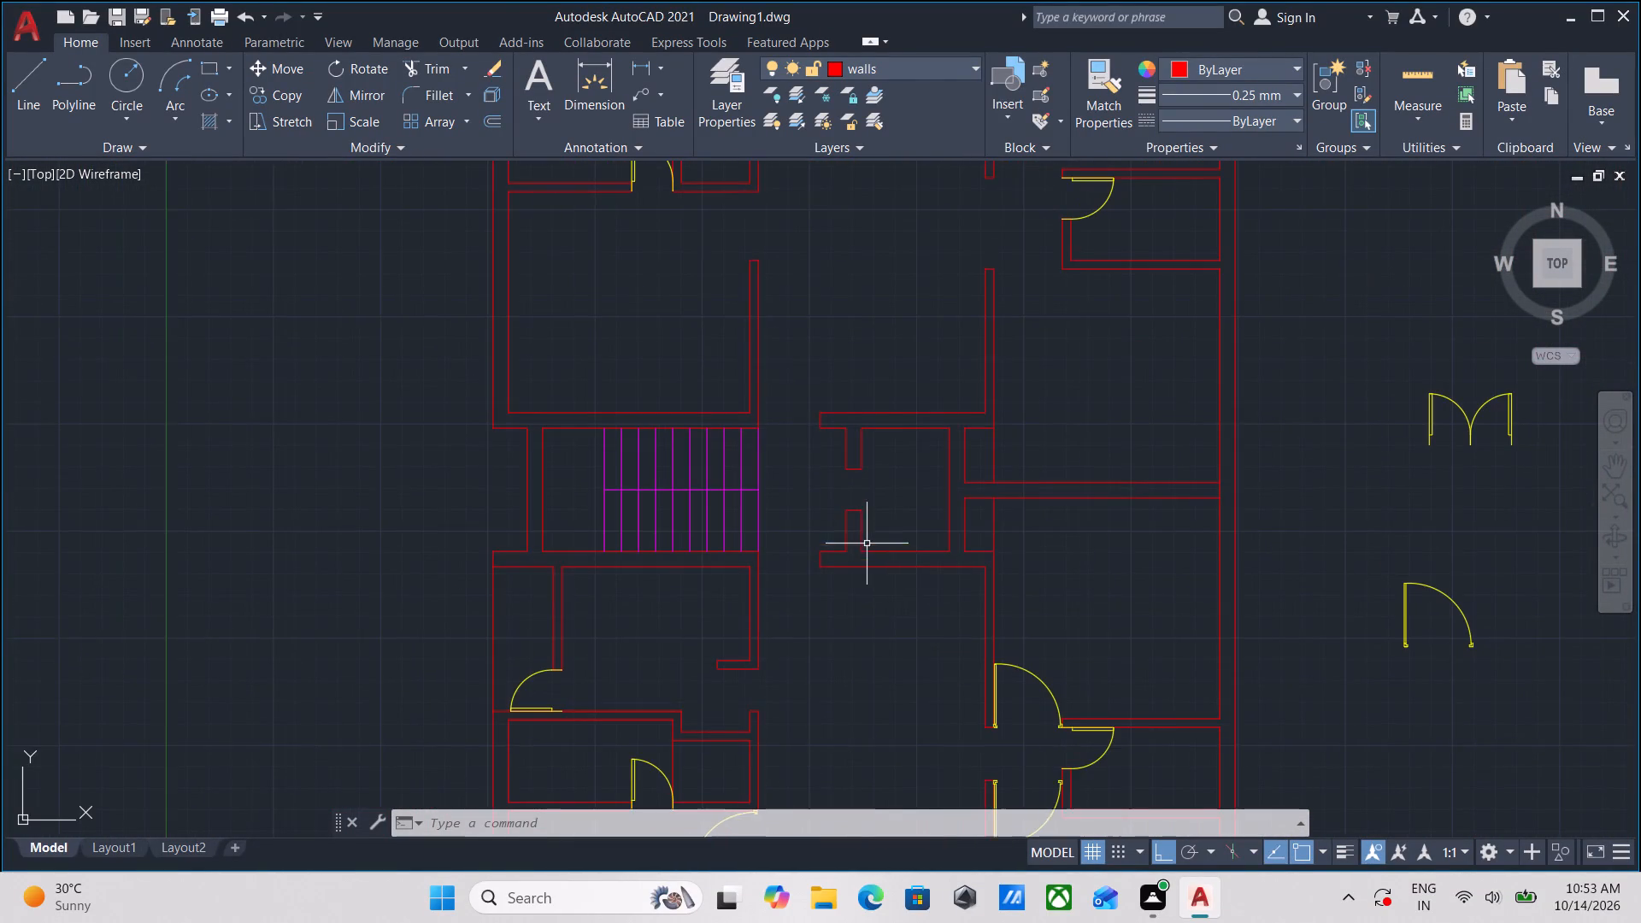
{"action": "middle_click_drag", "start_coordinate": [865, 526], "coordinate": [917, 657]}
{"action": "middle_click_drag", "start_coordinate": [1048, 406], "coordinate": [1064, 565]}
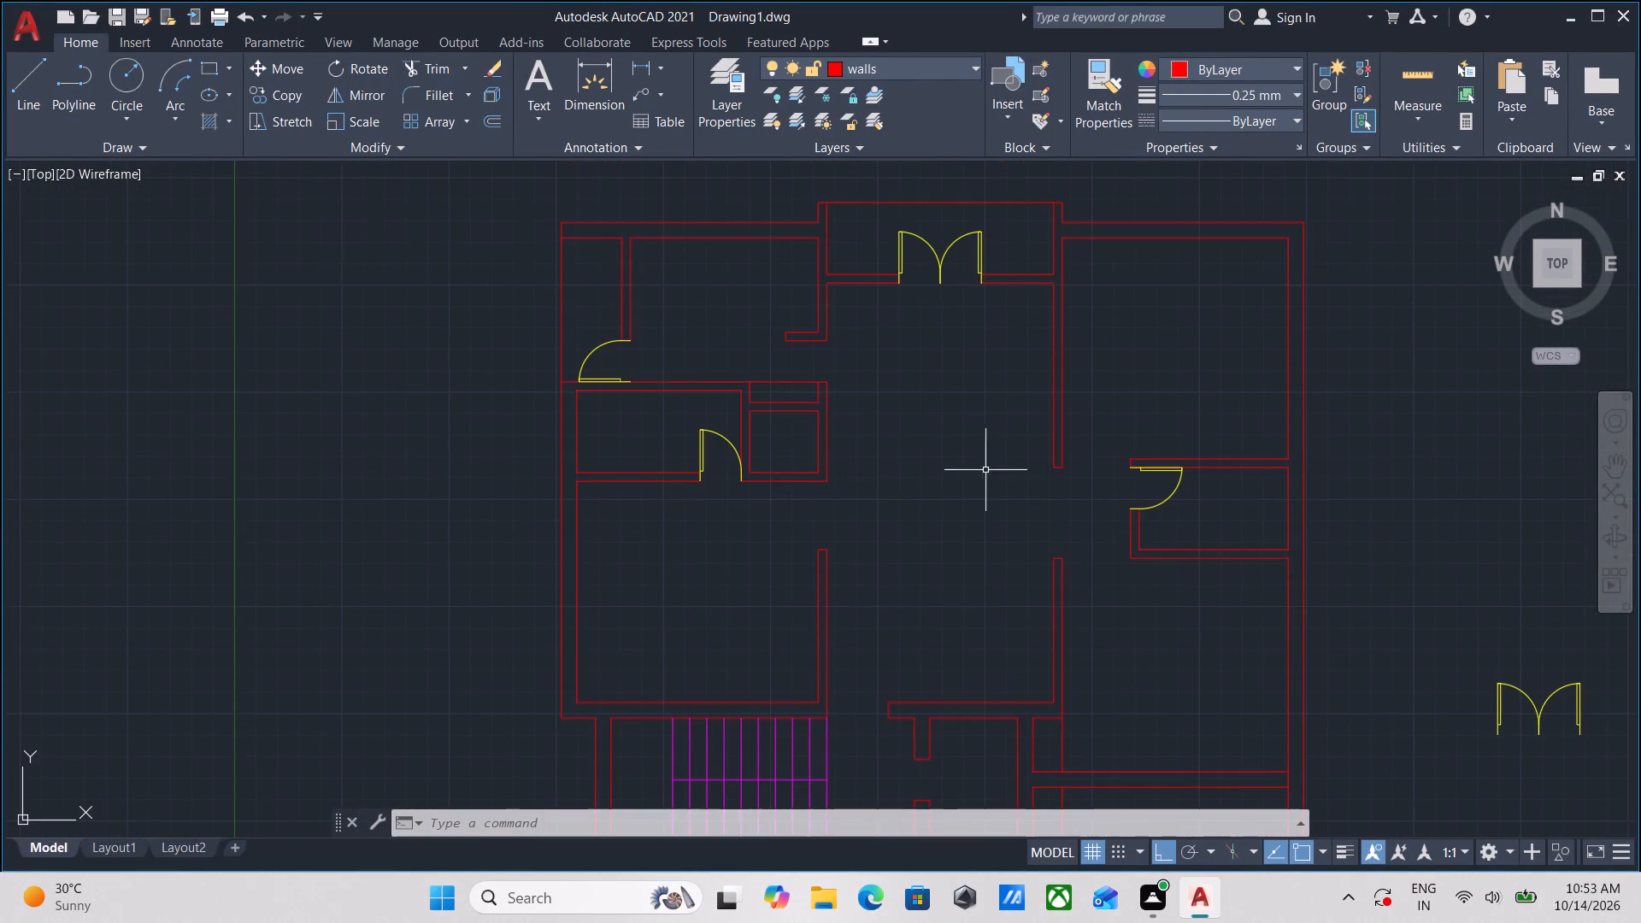
{"action": "scroll", "coordinate": [799, 473], "scroll_direction": "up", "scroll_amount": 2}
{"action": "middle_click_drag", "start_coordinate": [828, 436], "coordinate": [947, 484]}
{"action": "scroll", "coordinate": [828, 436], "scroll_direction": "down", "scroll_amount": 1}
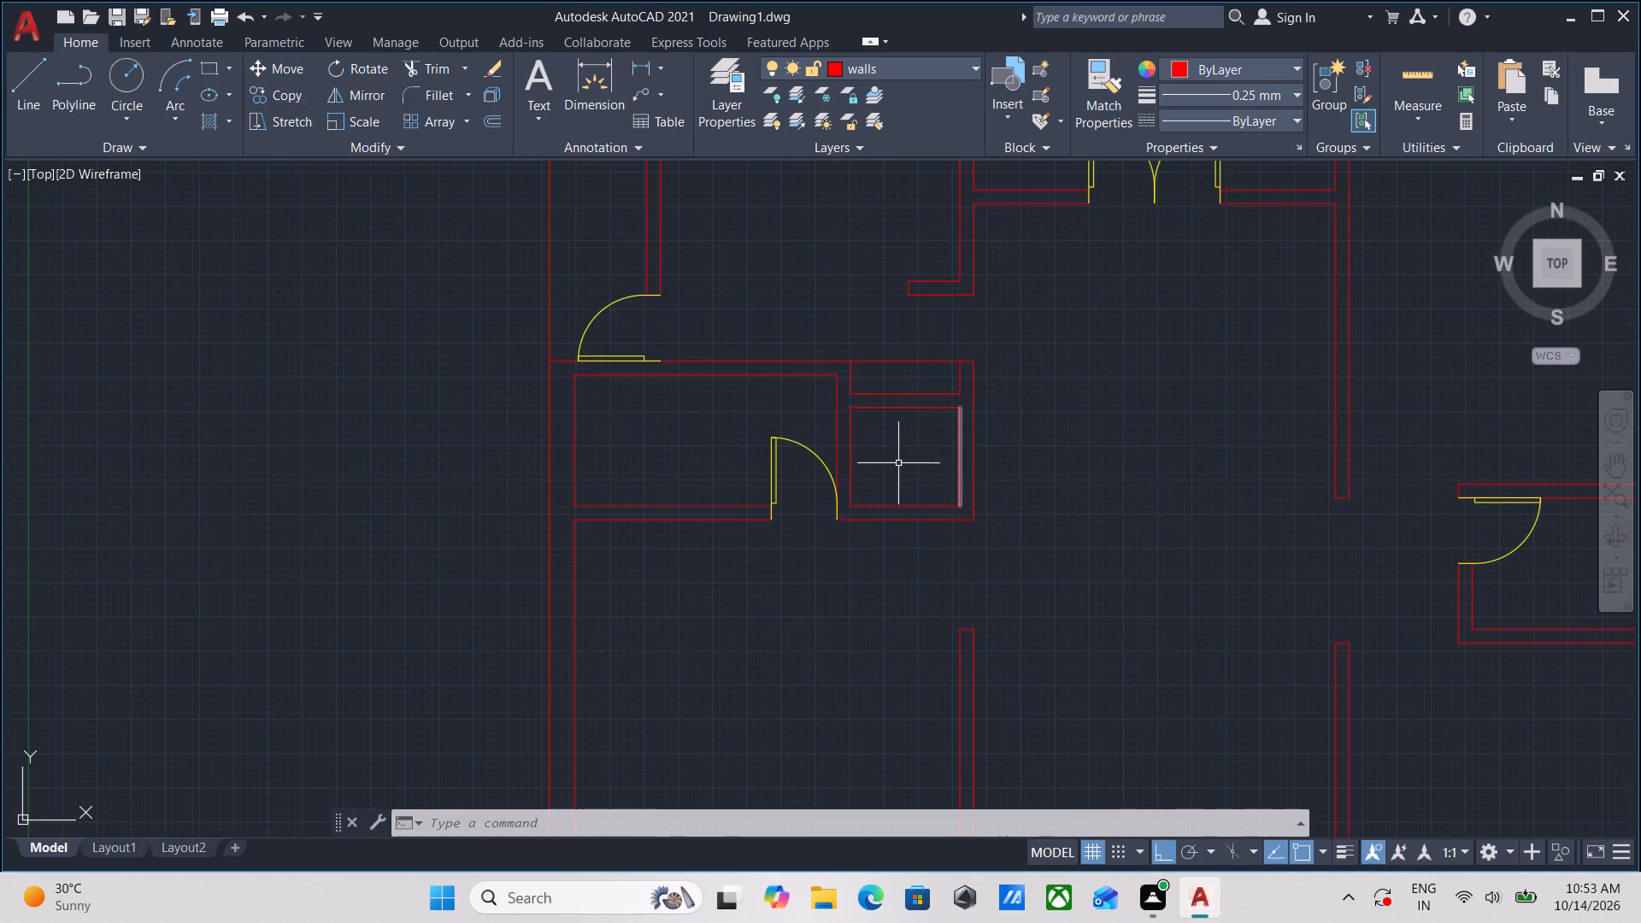
{"action": "scroll", "coordinate": [881, 459], "scroll_direction": "down", "scroll_amount": 1}
{"action": "middle_click_drag", "start_coordinate": [881, 459], "coordinate": [932, 550]}
{"action": "scroll", "coordinate": [1020, 467], "scroll_direction": "up", "scroll_amount": 1}
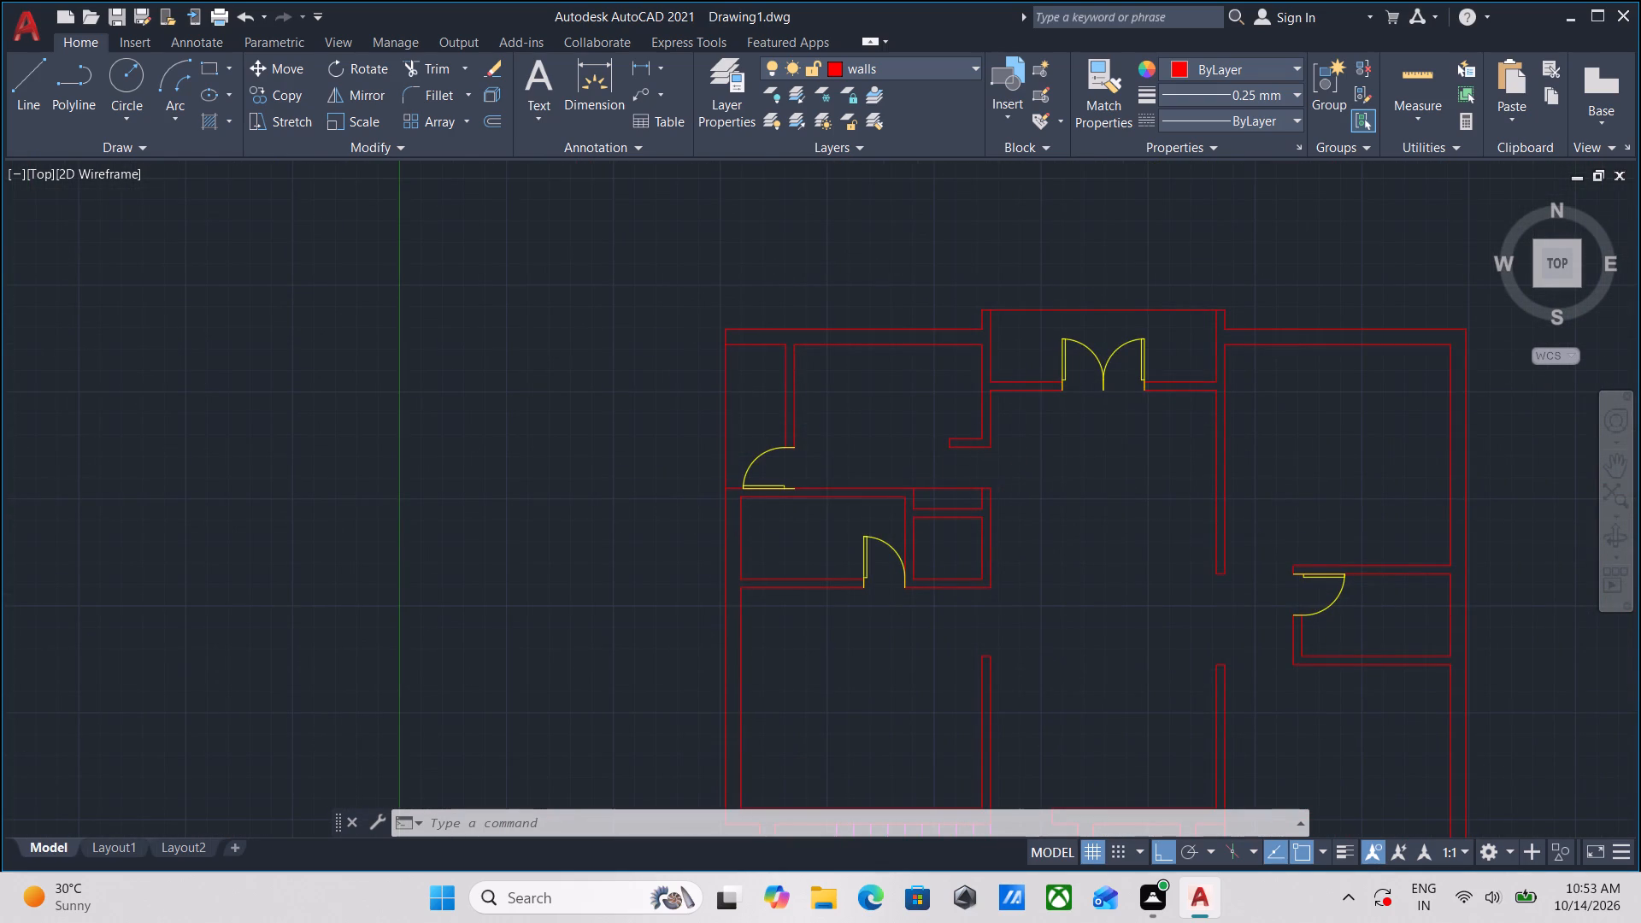
{"action": "scroll", "coordinate": [1020, 467], "scroll_direction": "down", "scroll_amount": 2}
{"action": "middle_click_drag", "start_coordinate": [1065, 480], "coordinate": [992, 408]}
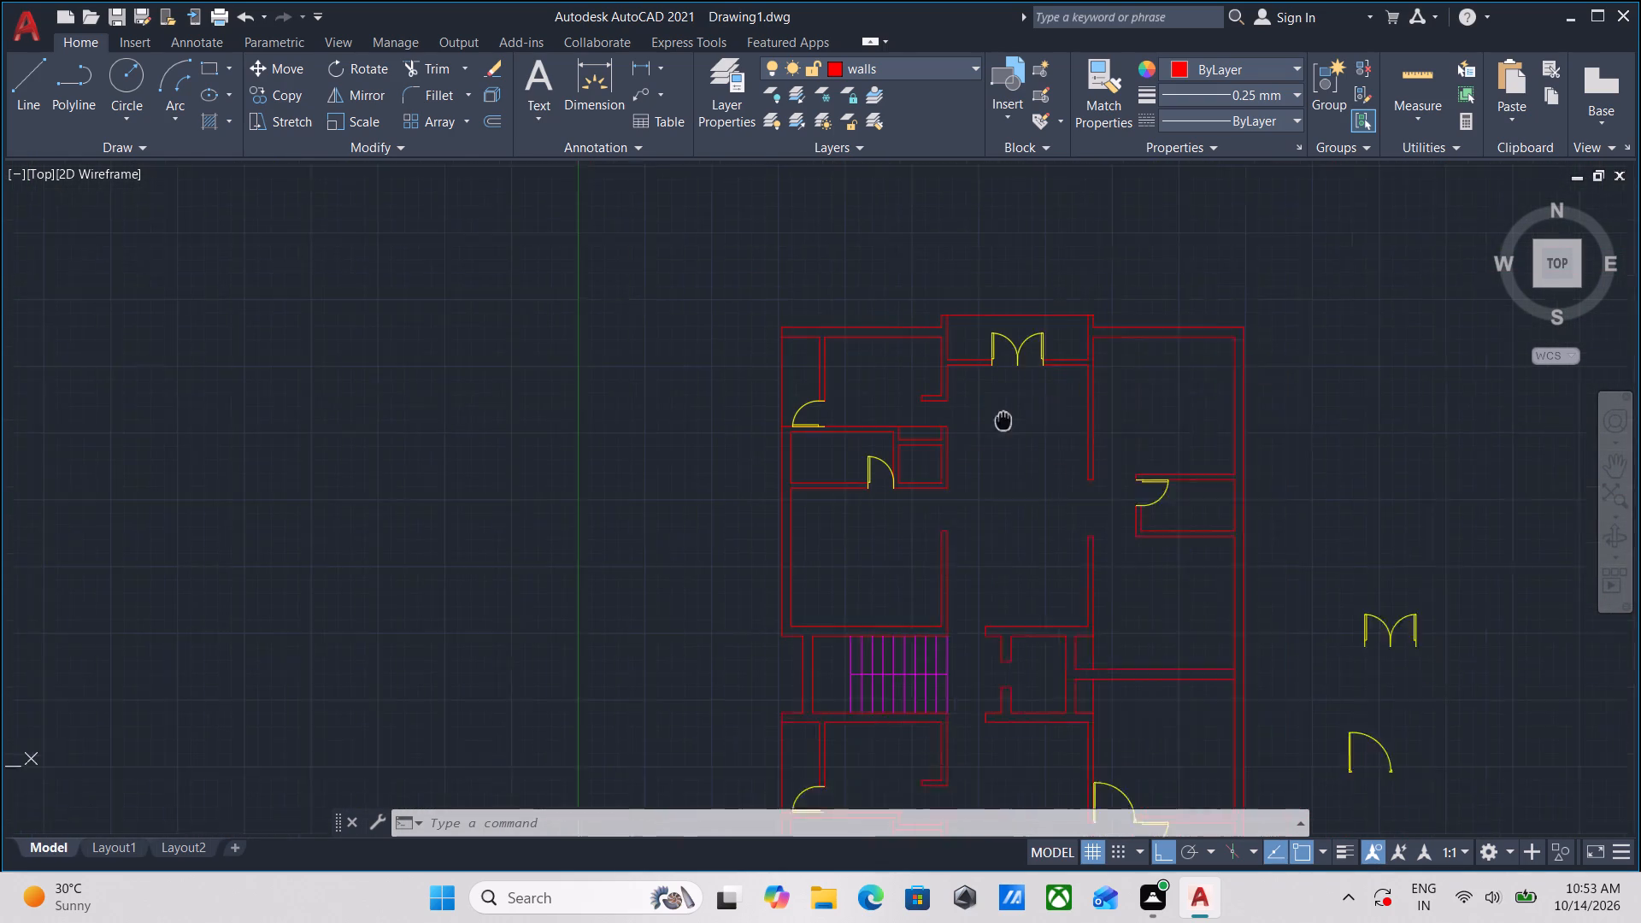
{"action": "middle_click_drag", "start_coordinate": [992, 408], "coordinate": [980, 395]}
{"action": "middle_click_drag", "start_coordinate": [1086, 549], "coordinate": [1060, 417]}
{"action": "scroll", "coordinate": [1086, 549], "scroll_direction": "up", "scroll_amount": 1}
{"action": "middle_click_drag", "start_coordinate": [1104, 585], "coordinate": [1125, 379]}
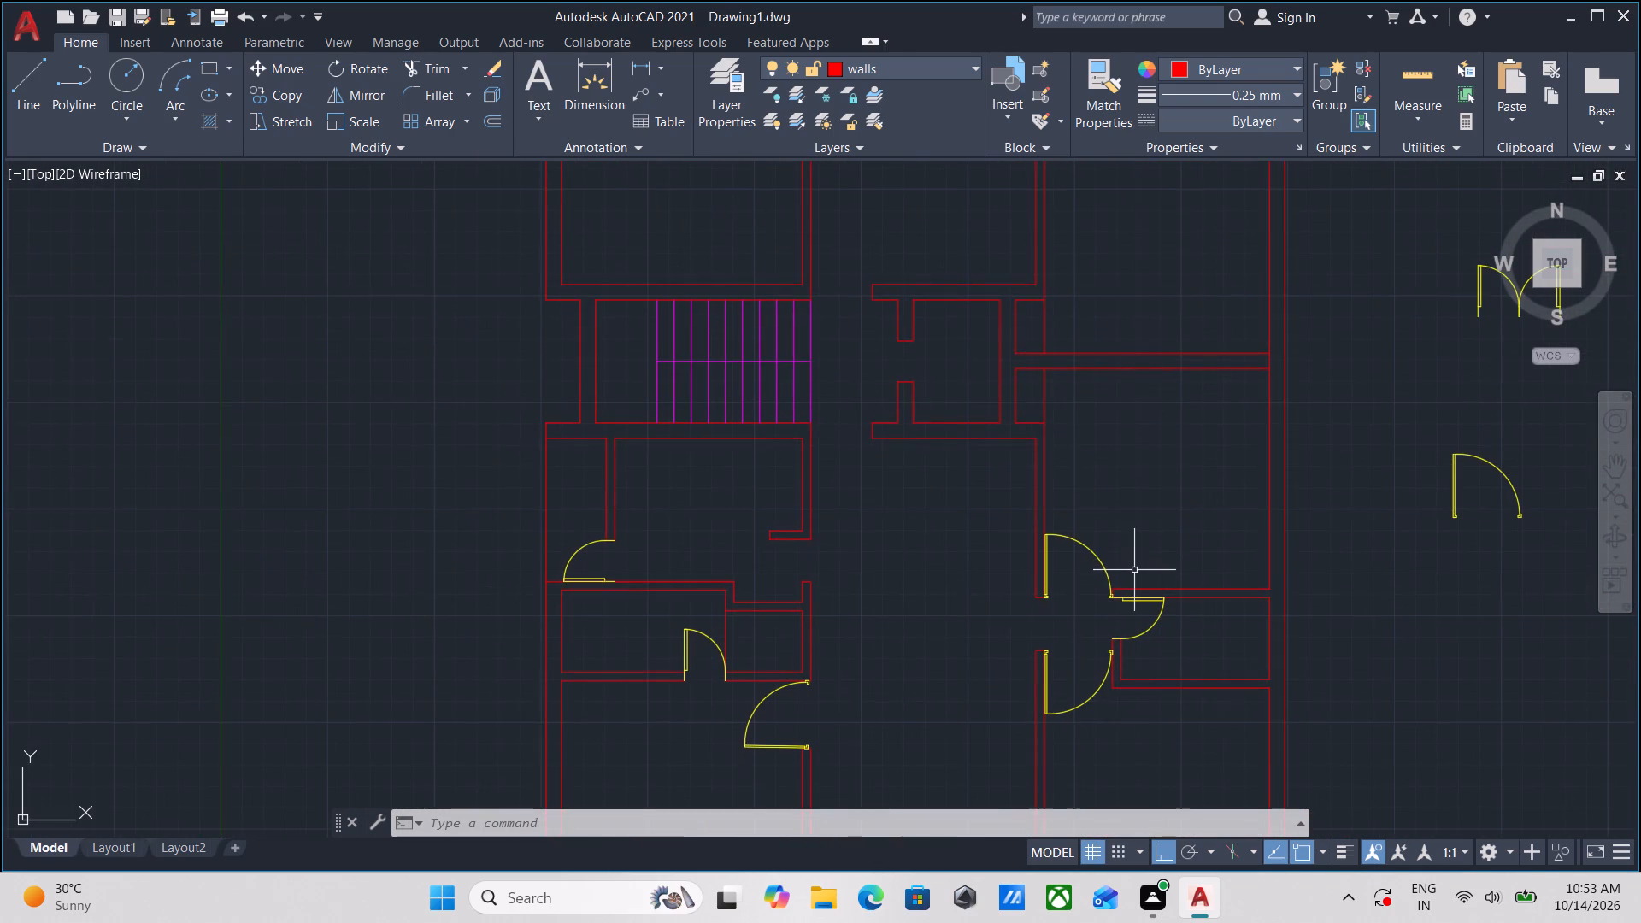
Copy the upper east door group 26'-8.5" north, from its west frame's bottom outer corner to the matching wall end's corner in the northern unit.
{"action": "left_click", "coordinate": [1122, 530]}
{"action": "left_click", "coordinate": [1073, 583]}
{"action": "scroll", "coordinate": [1097, 782], "scroll_direction": "up", "scroll_amount": 1}
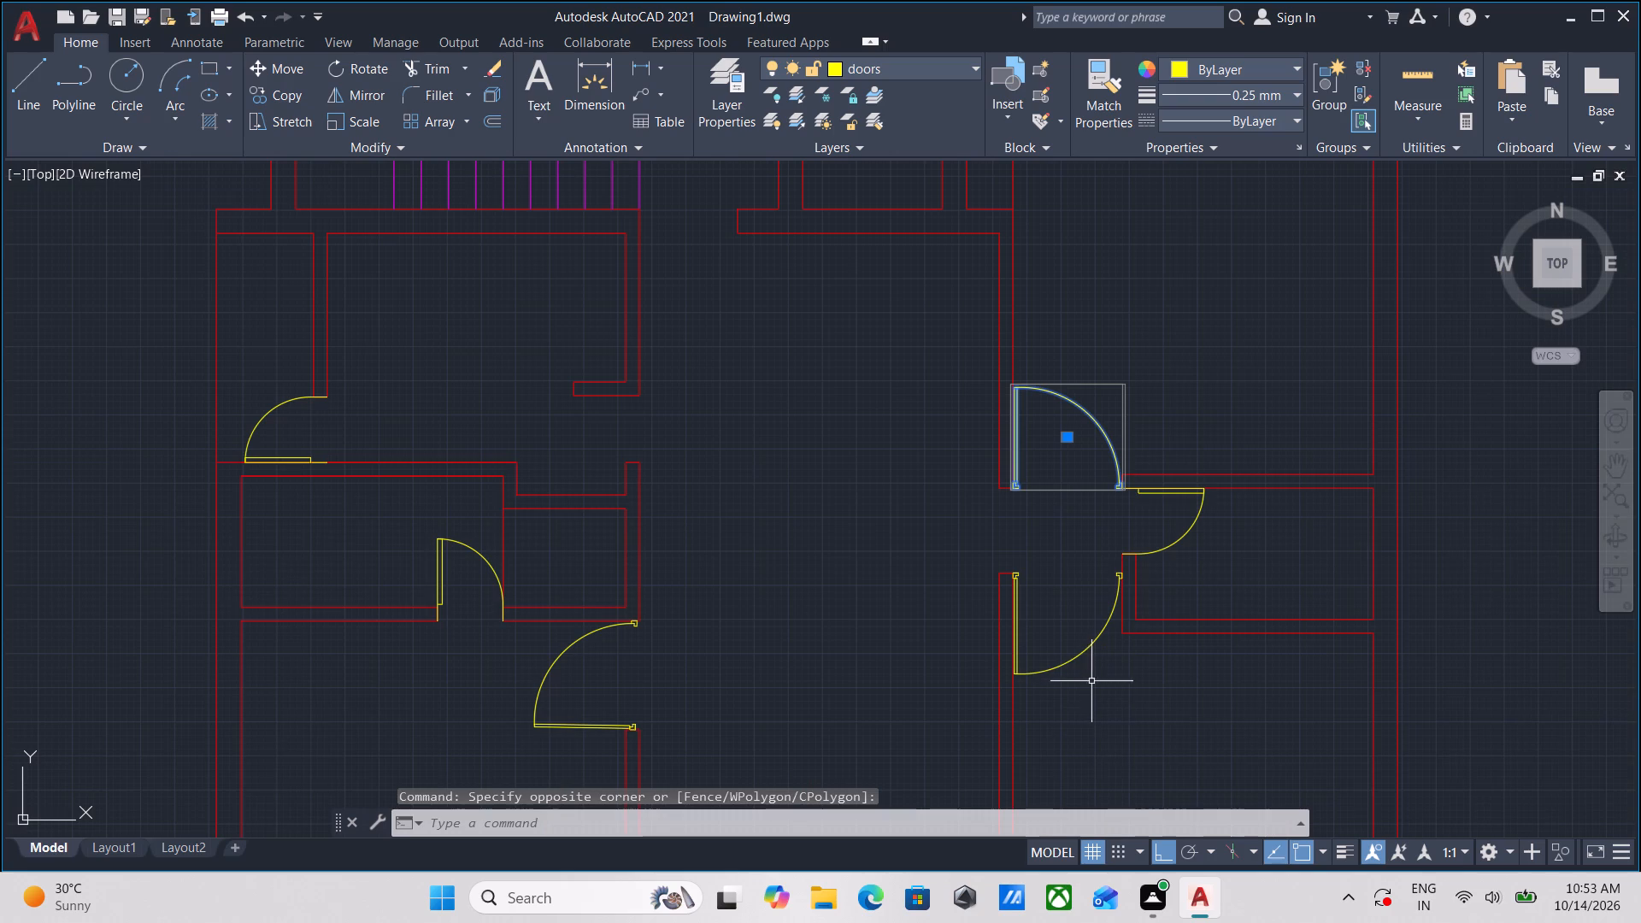
{"action": "middle_click_drag", "start_coordinate": [1030, 524], "coordinate": [1038, 610]}
{"action": "scroll", "coordinate": [1036, 612], "scroll_direction": "up", "scroll_amount": 3}
{"action": "middle_click_drag", "start_coordinate": [1036, 613], "coordinate": [1076, 705]}
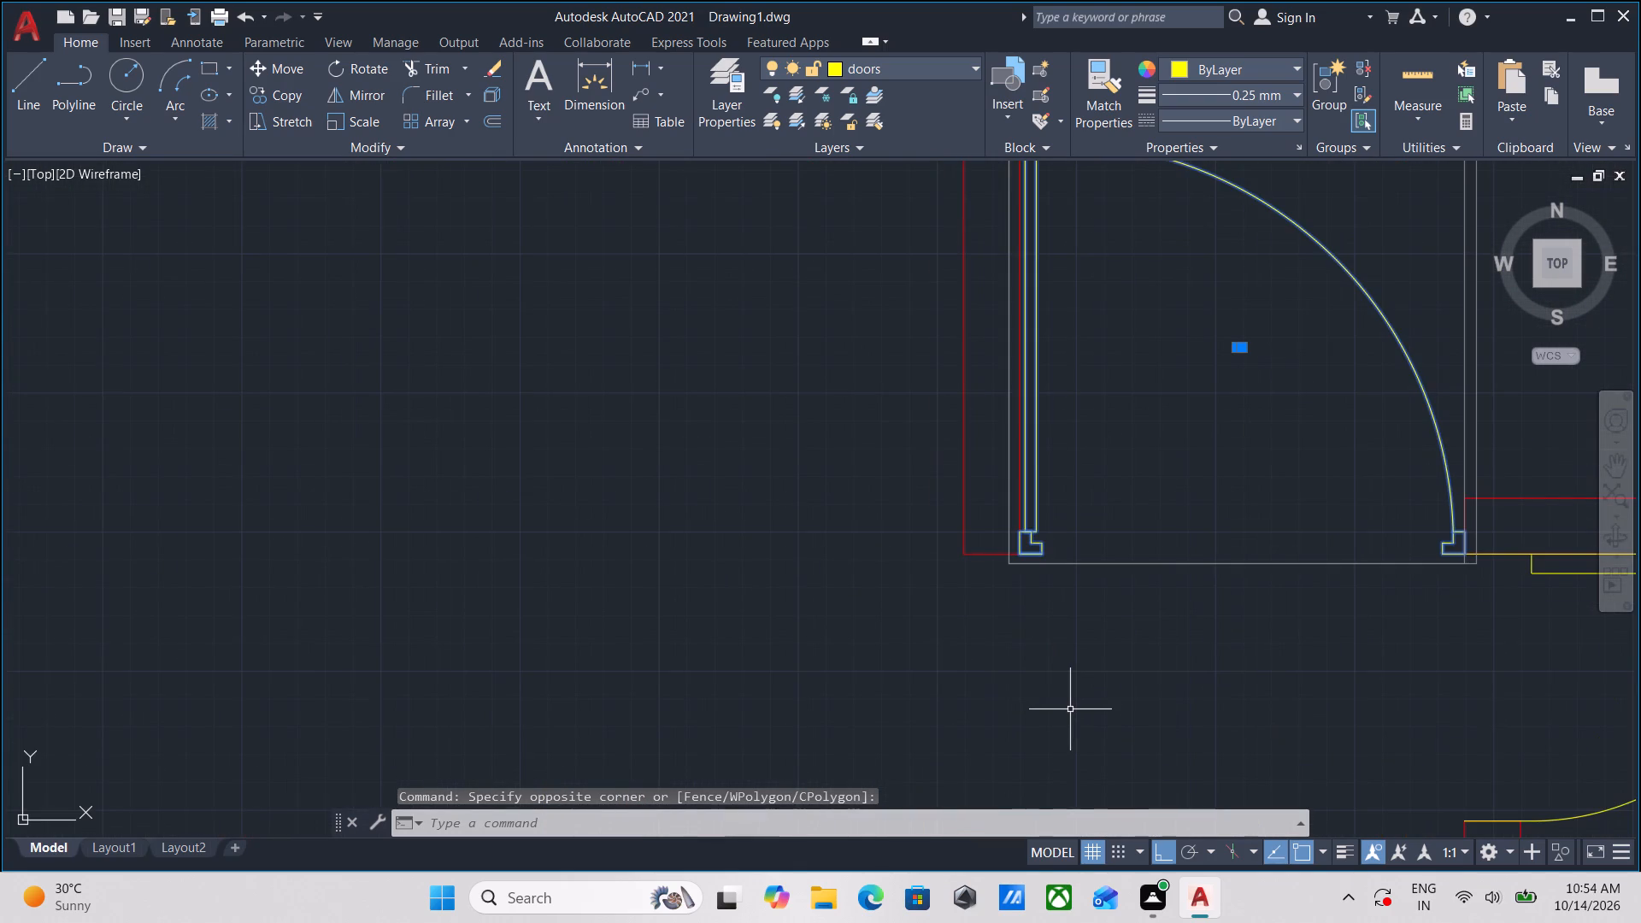
{"action": "key", "text": "c"}
{"action": "key", "text": "o"}
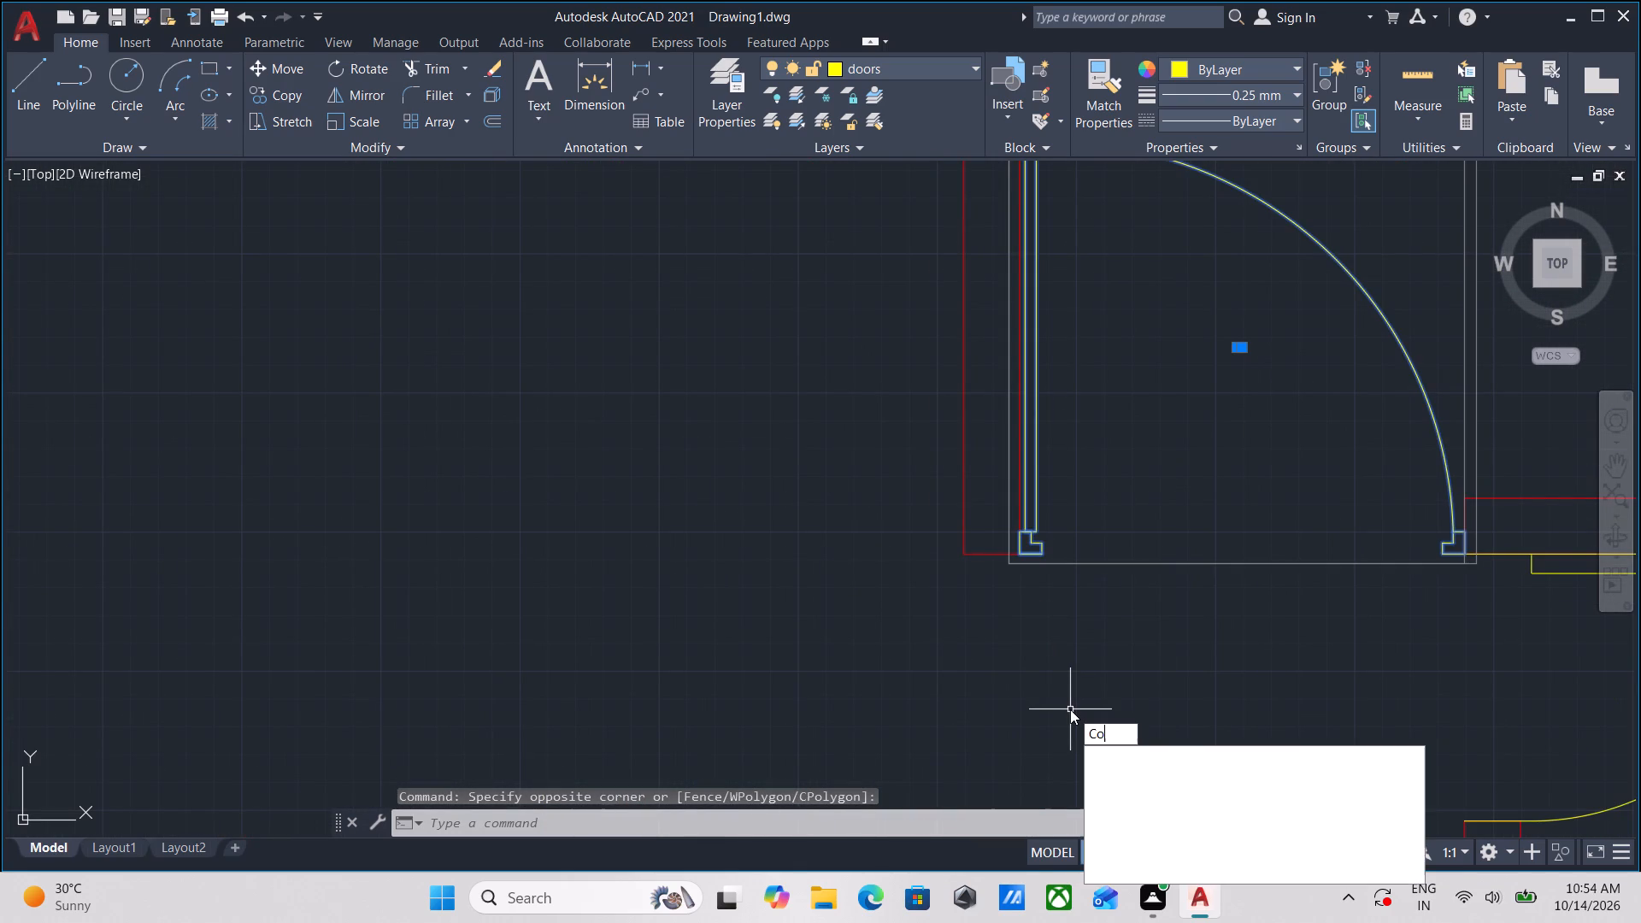
{"action": "key", "text": "Return"}
{"action": "scroll", "coordinate": [1070, 709], "scroll_direction": "up", "scroll_amount": 4}
{"action": "middle_click_drag", "start_coordinate": [1000, 543], "coordinate": [1007, 775]}
{"action": "scroll", "coordinate": [1001, 571], "scroll_direction": "down", "scroll_amount": 1}
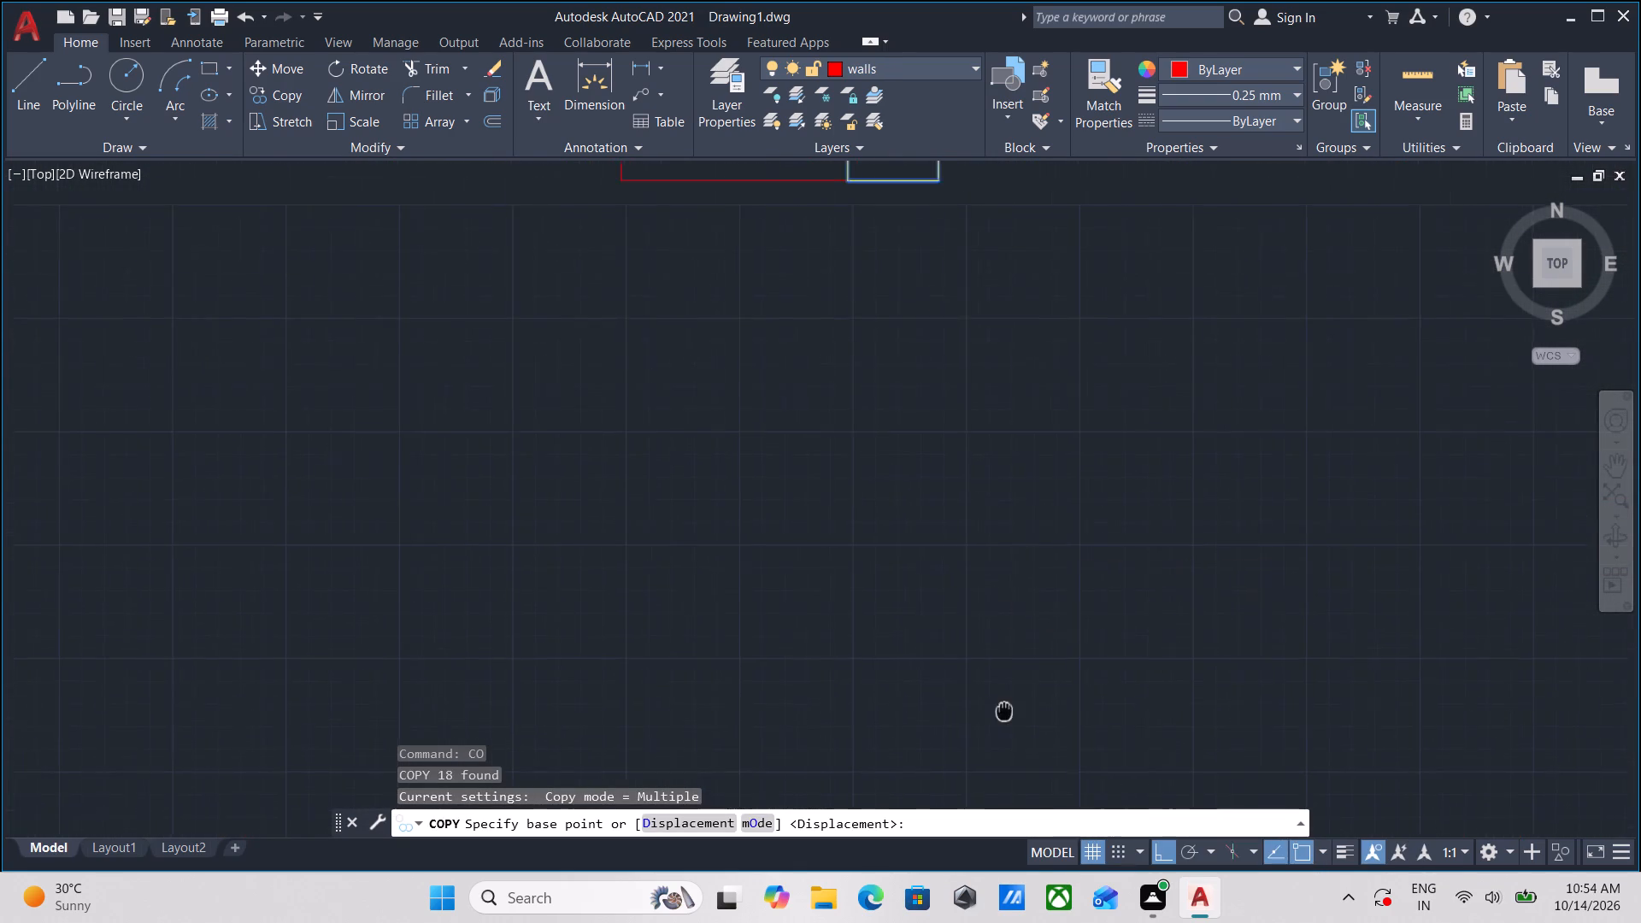
{"action": "middle_click_drag", "start_coordinate": [1007, 775], "coordinate": [1012, 901]}
{"action": "scroll", "coordinate": [1007, 775], "scroll_direction": "down", "scroll_amount": 2}
{"action": "left_click", "coordinate": [858, 397]}
{"action": "scroll", "coordinate": [858, 274], "scroll_direction": "down", "scroll_amount": 1}
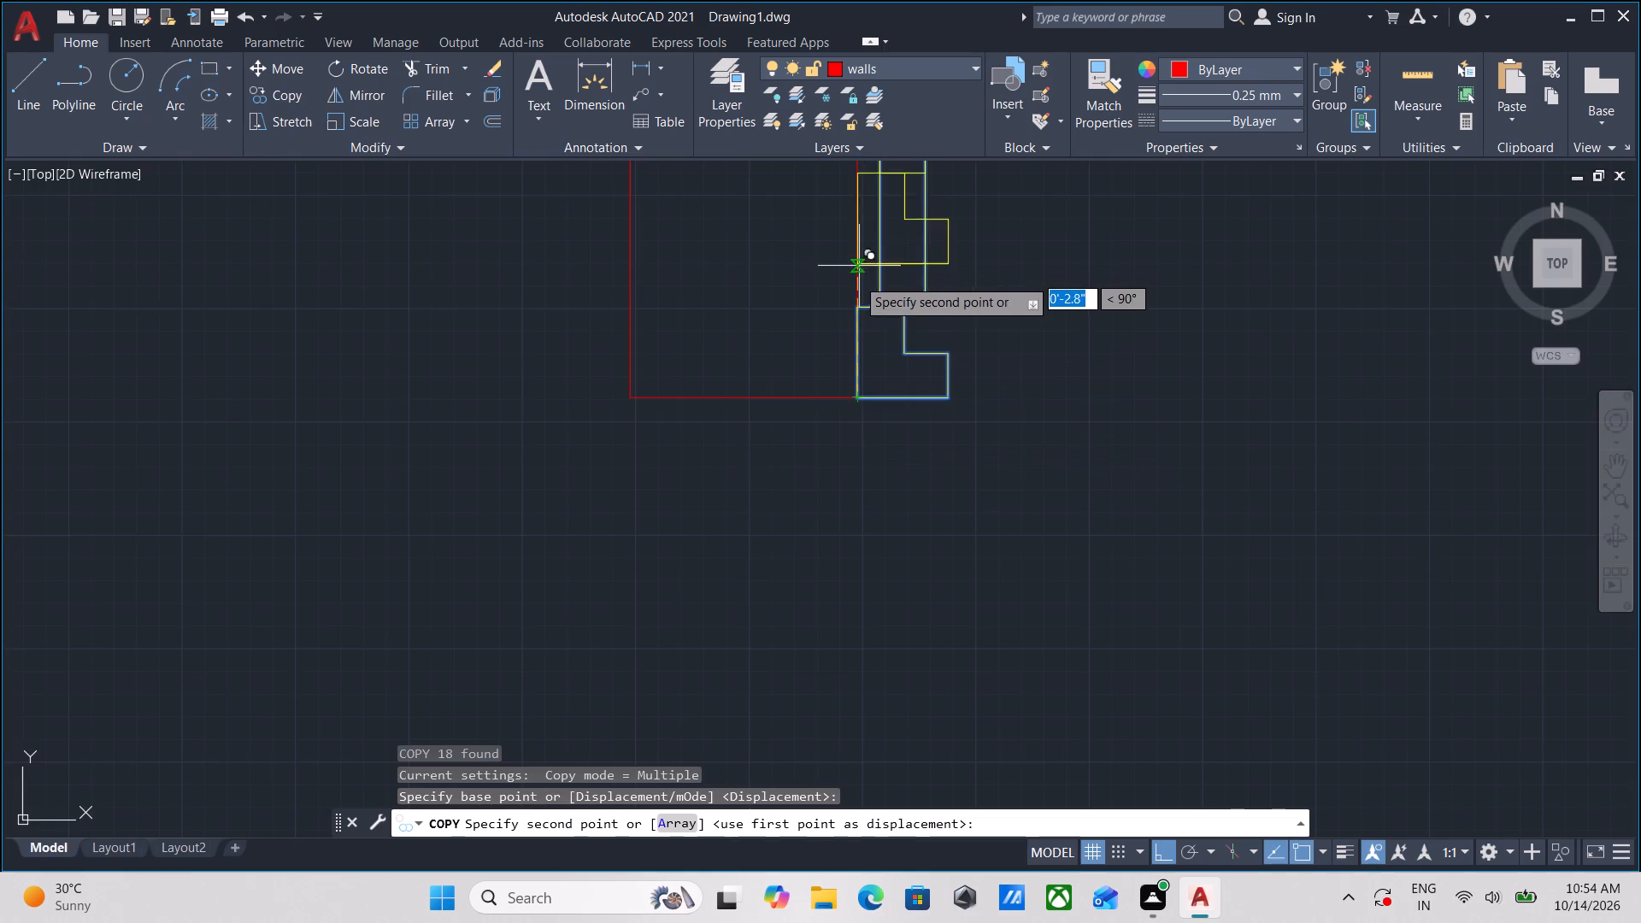
{"action": "scroll", "coordinate": [856, 279], "scroll_direction": "down", "scroll_amount": 2}
{"action": "middle_click_drag", "start_coordinate": [853, 305], "coordinate": [818, 675]}
{"action": "scroll", "coordinate": [859, 328], "scroll_direction": "down", "scroll_amount": 3}
{"action": "middle_click_drag", "start_coordinate": [856, 338], "coordinate": [813, 666]}
{"action": "middle_click_drag", "start_coordinate": [822, 397], "coordinate": [825, 622]}
{"action": "scroll", "coordinate": [823, 418], "scroll_direction": "down", "scroll_amount": 1}
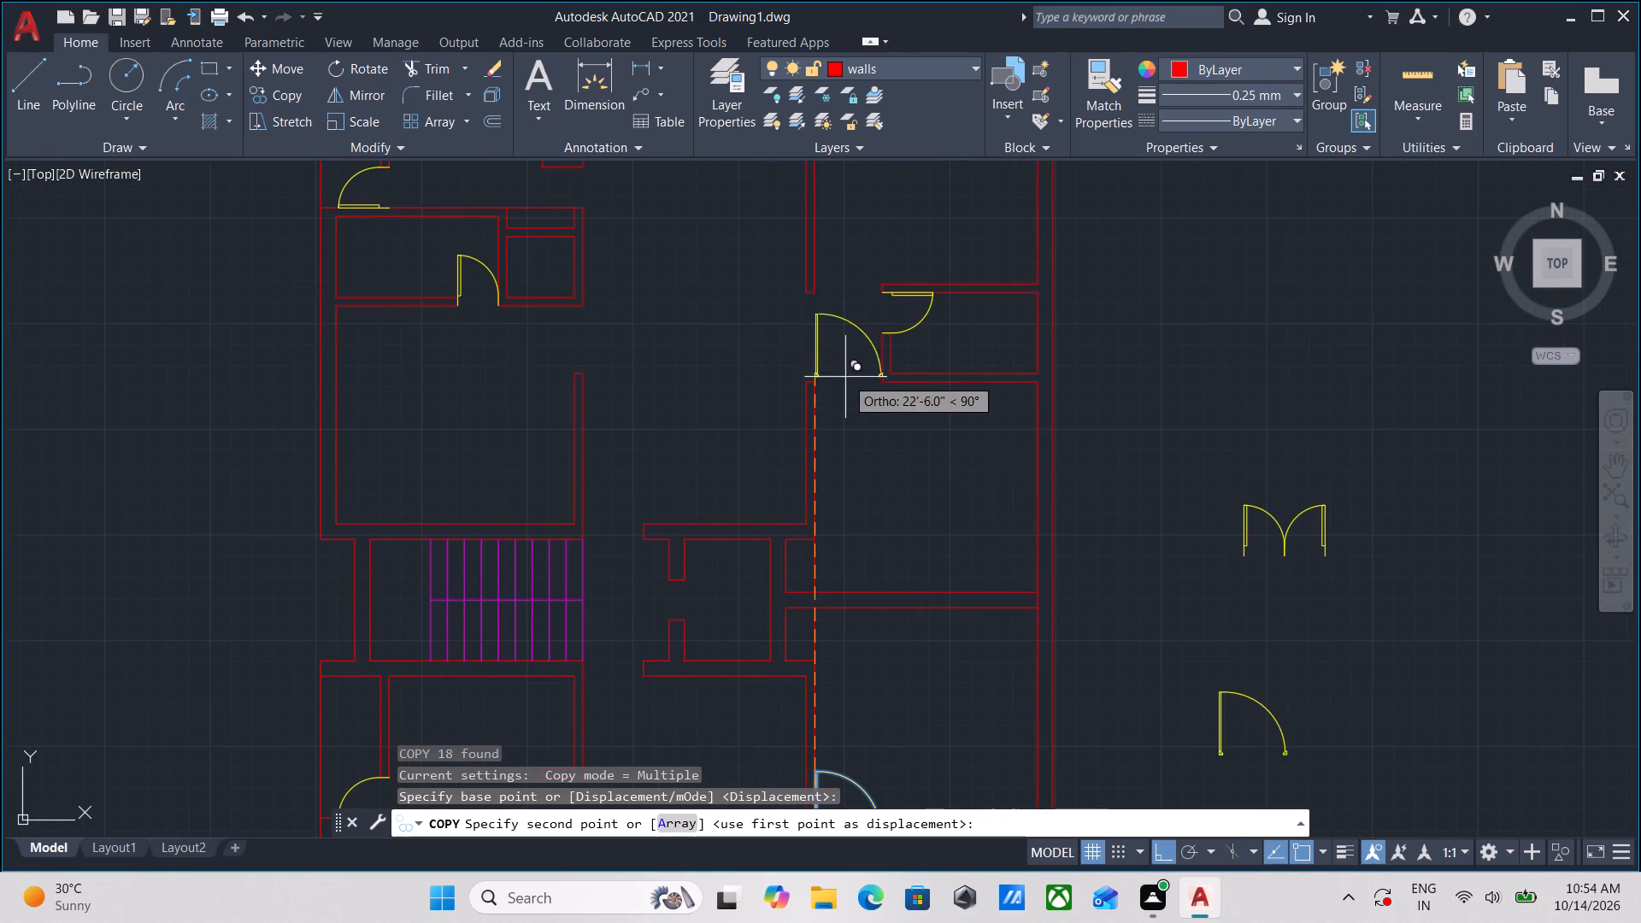
{"action": "middle_click_drag", "start_coordinate": [844, 358], "coordinate": [850, 475]}
{"action": "scroll", "coordinate": [836, 379], "scroll_direction": "up", "scroll_amount": 4}
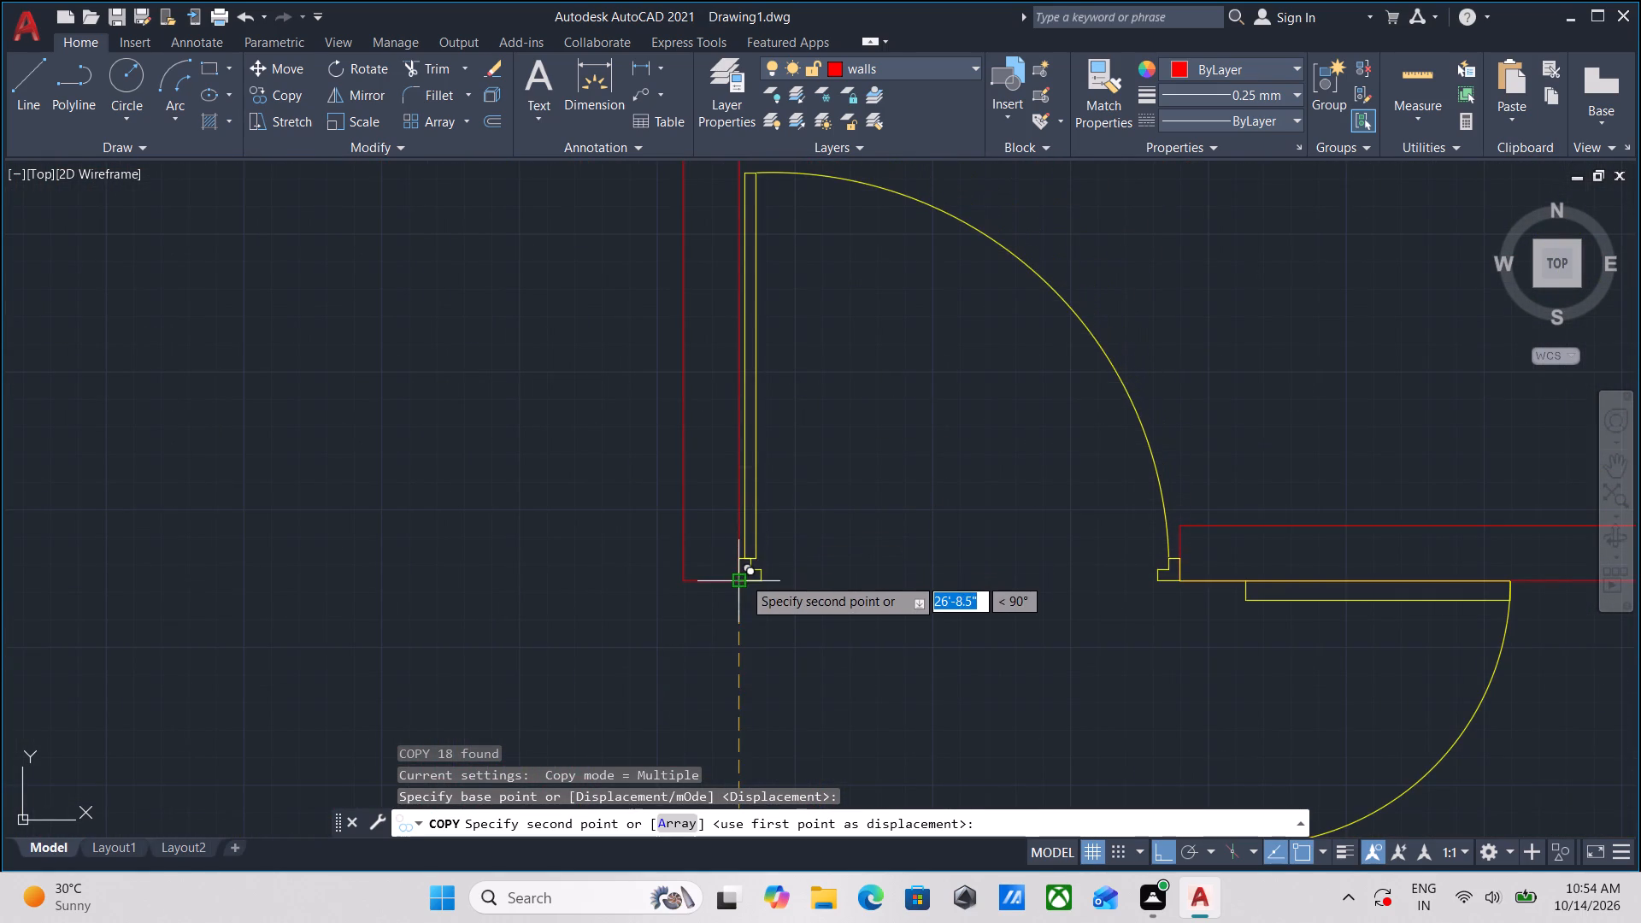
{"action": "left_click", "coordinate": [743, 577]}
{"action": "scroll", "coordinate": [945, 401], "scroll_direction": "down", "scroll_amount": 1}
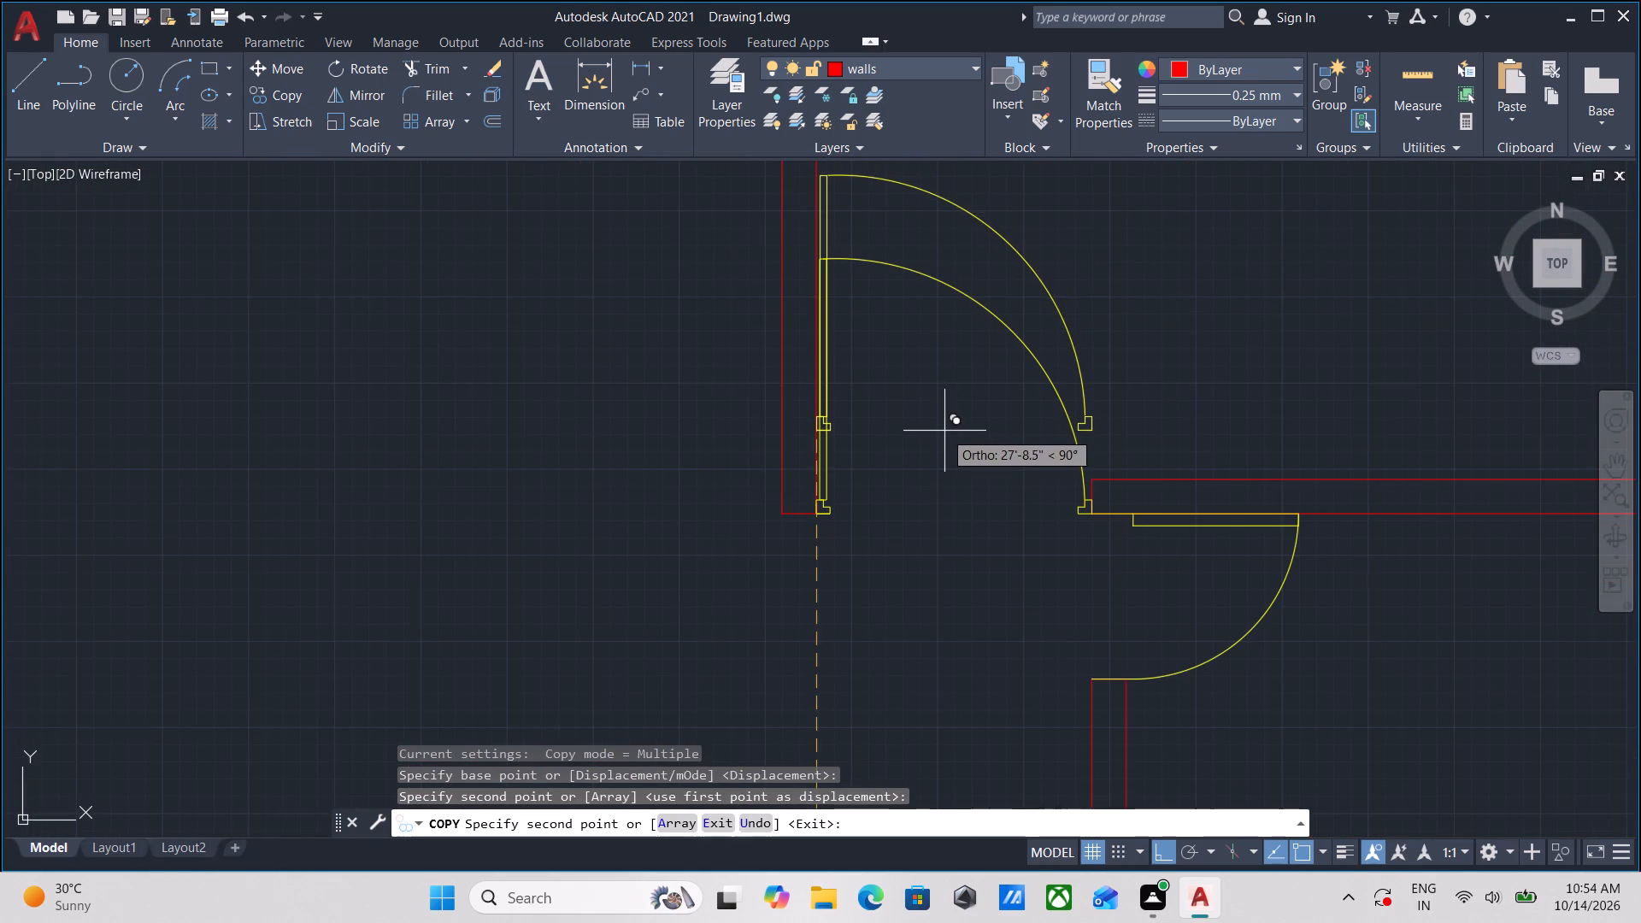
{"action": "key", "text": "Escape"}
Copy the lower east door group from its west frame's top outer corner to the matching wall end's east corner in the northern unit.
{"action": "scroll", "coordinate": [945, 431], "scroll_direction": "down", "scroll_amount": 3}
{"action": "middle_click_drag", "start_coordinate": [937, 507], "coordinate": [978, 203]}
{"action": "middle_click_drag", "start_coordinate": [1009, 584], "coordinate": [1030, 229]}
{"action": "scroll", "coordinate": [1048, 544], "scroll_direction": "up", "scroll_amount": 3}
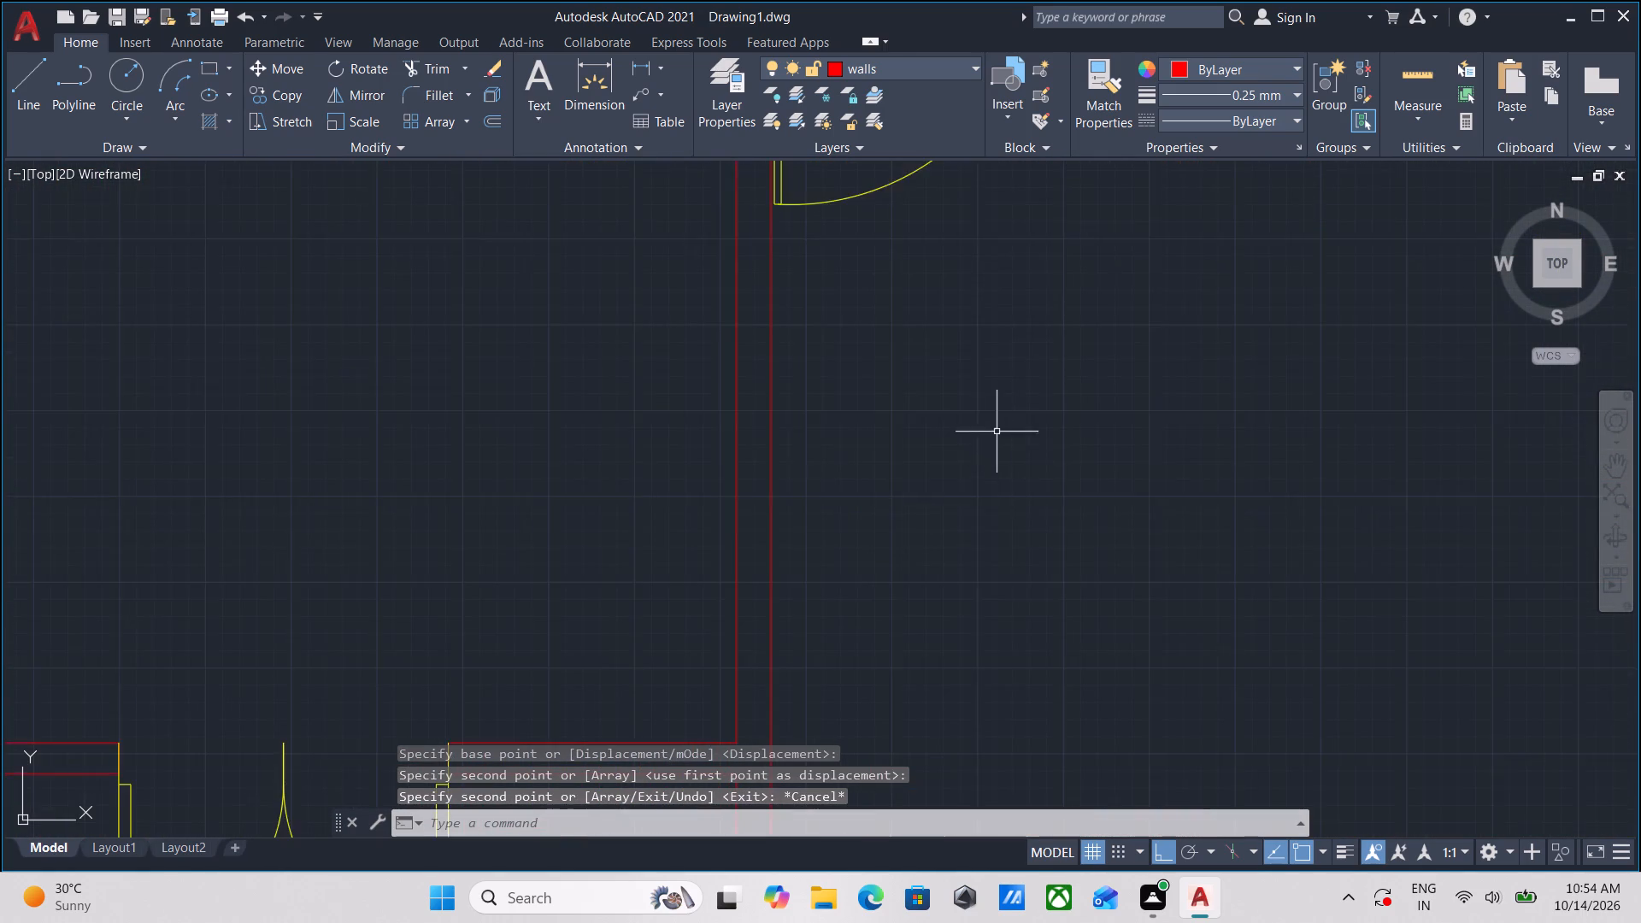
{"action": "middle_click_drag", "start_coordinate": [997, 427], "coordinate": [1026, 703]}
{"action": "left_click", "coordinate": [990, 572]}
{"action": "left_click", "coordinate": [887, 373]}
{"action": "middle_click_drag", "start_coordinate": [885, 373], "coordinate": [920, 535]}
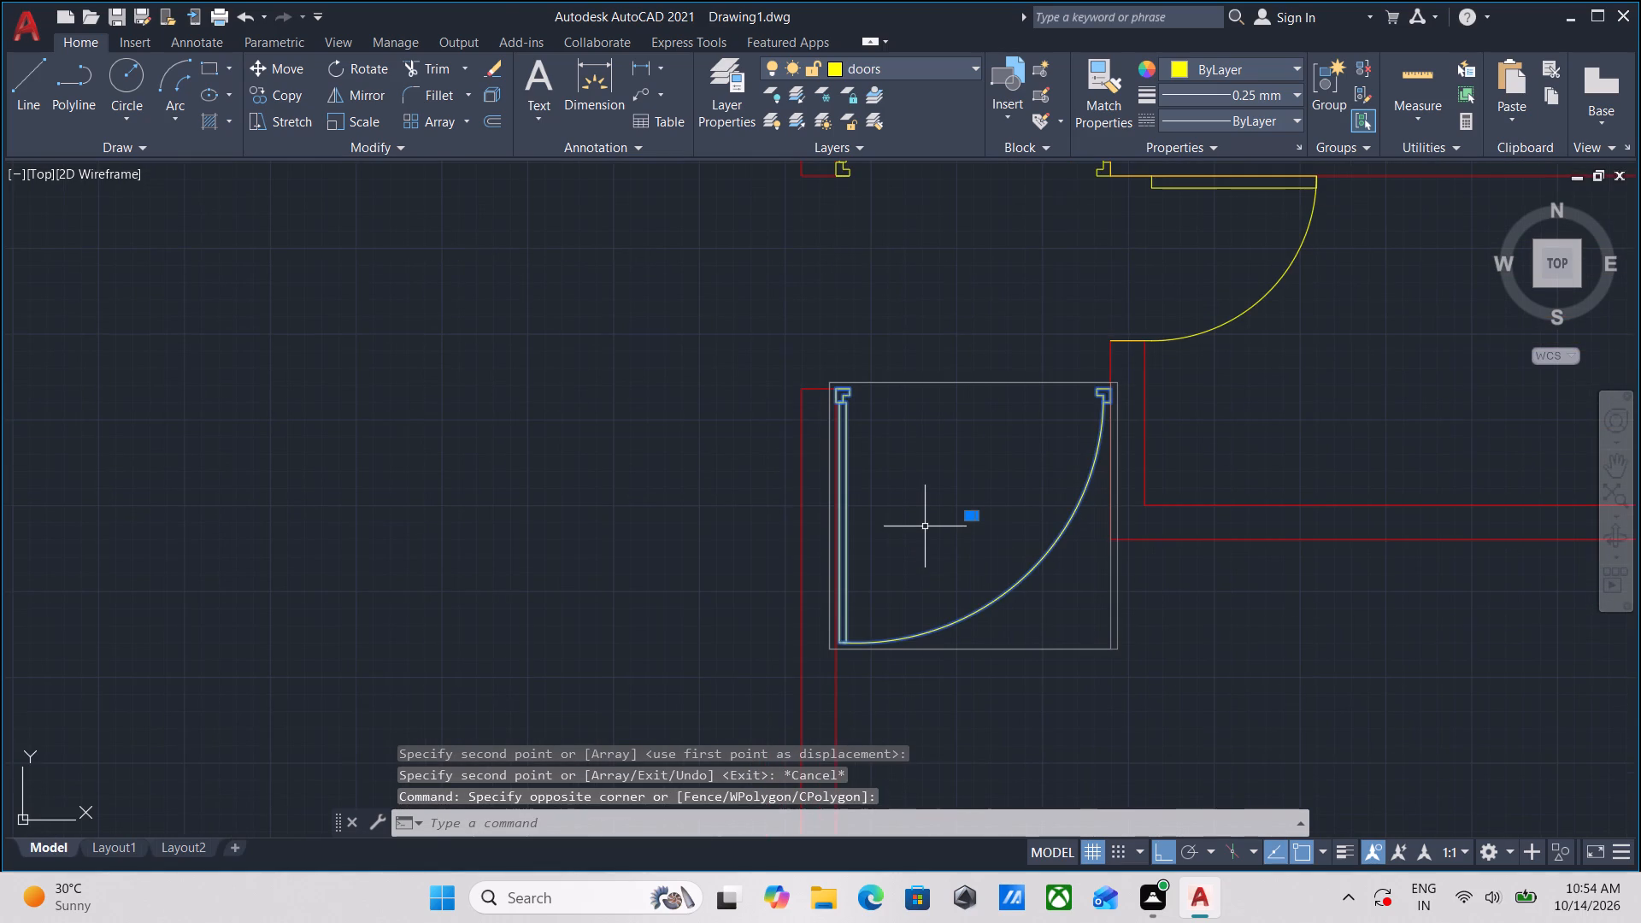
{"action": "type", "text": "co"}
{"action": "key", "text": "Return"}
{"action": "scroll", "coordinate": [899, 444], "scroll_direction": "up", "scroll_amount": 1}
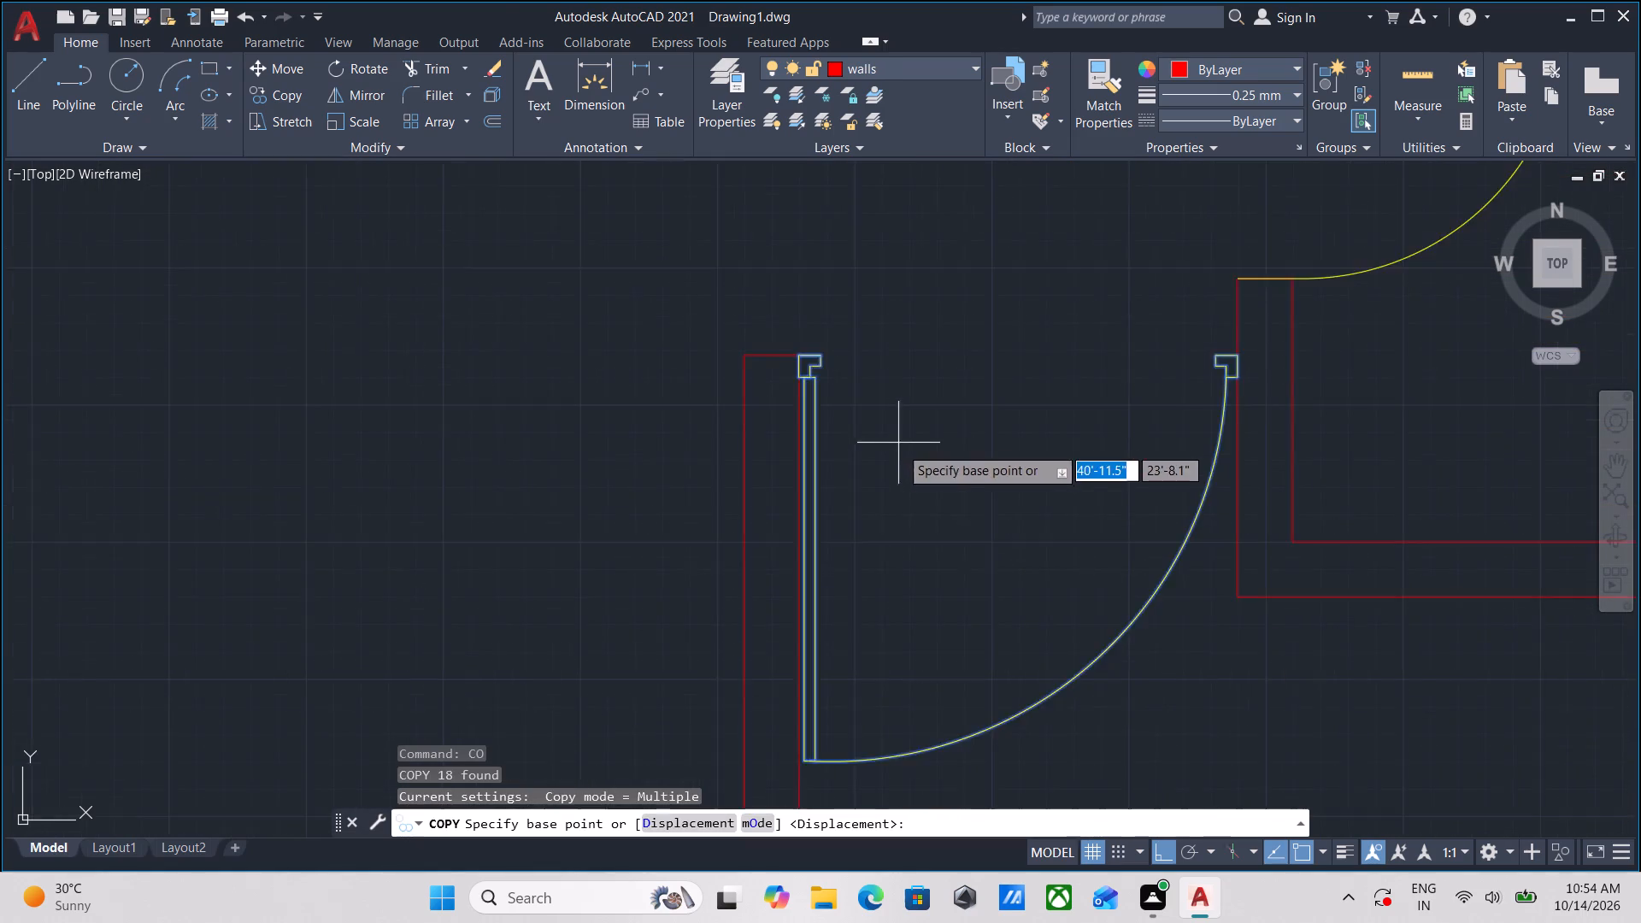
{"action": "middle_click_drag", "start_coordinate": [907, 471], "coordinate": [967, 640]}
{"action": "scroll", "coordinate": [869, 585], "scroll_direction": "up", "scroll_amount": 2}
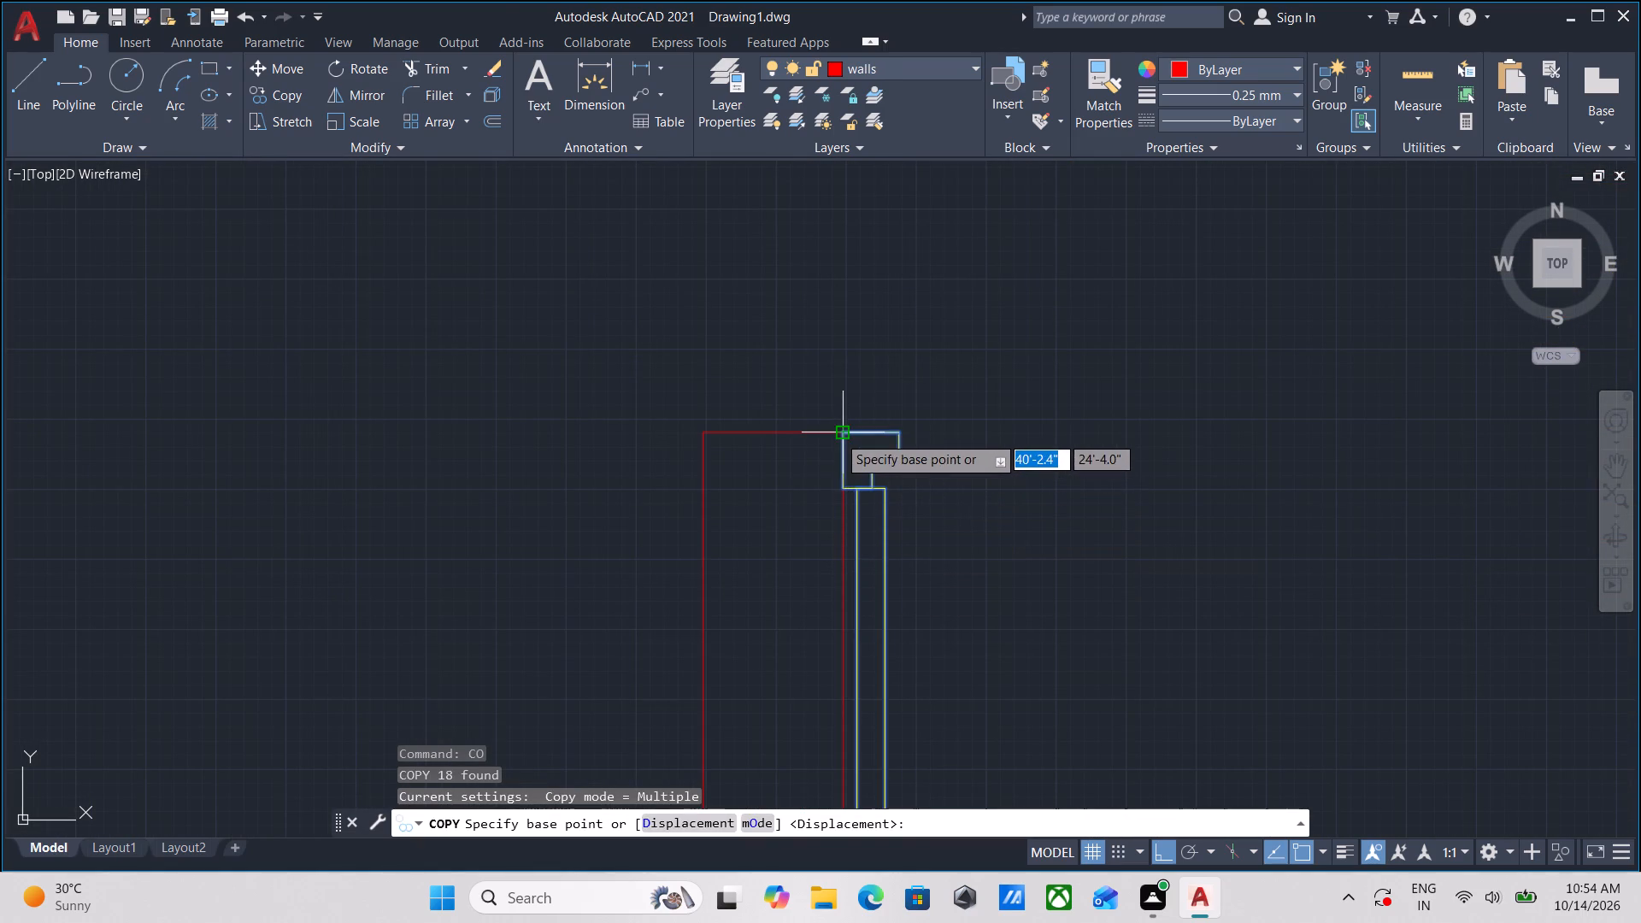
{"action": "left_click", "coordinate": [838, 435]}
{"action": "scroll", "coordinate": [852, 350], "scroll_direction": "down", "scroll_amount": 4}
{"action": "middle_click_drag", "start_coordinate": [852, 350], "coordinate": [825, 759]}
{"action": "scroll", "coordinate": [838, 522], "scroll_direction": "down", "scroll_amount": 3}
{"action": "middle_click_drag", "start_coordinate": [838, 522], "coordinate": [832, 586]}
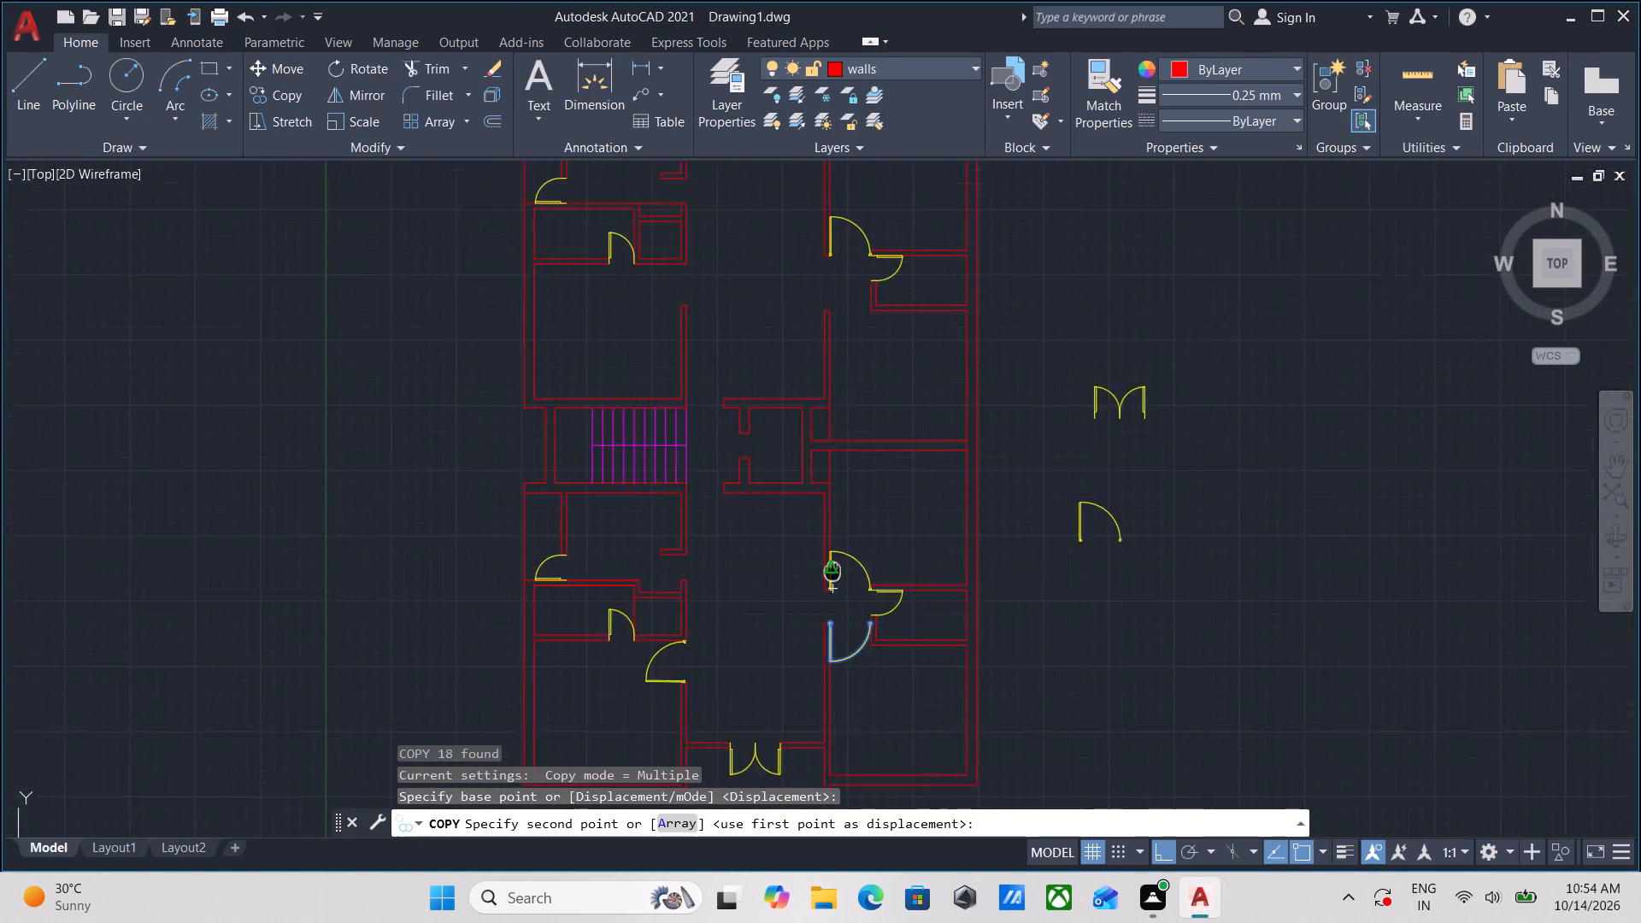
{"action": "middle_click_drag", "start_coordinate": [832, 586], "coordinate": [819, 760]}
{"action": "scroll", "coordinate": [819, 486], "scroll_direction": "up", "scroll_amount": 7}
{"action": "scroll", "coordinate": [842, 597], "scroll_direction": "down", "scroll_amount": 2}
{"action": "middle_click_drag", "start_coordinate": [843, 597], "coordinate": [906, 465]}
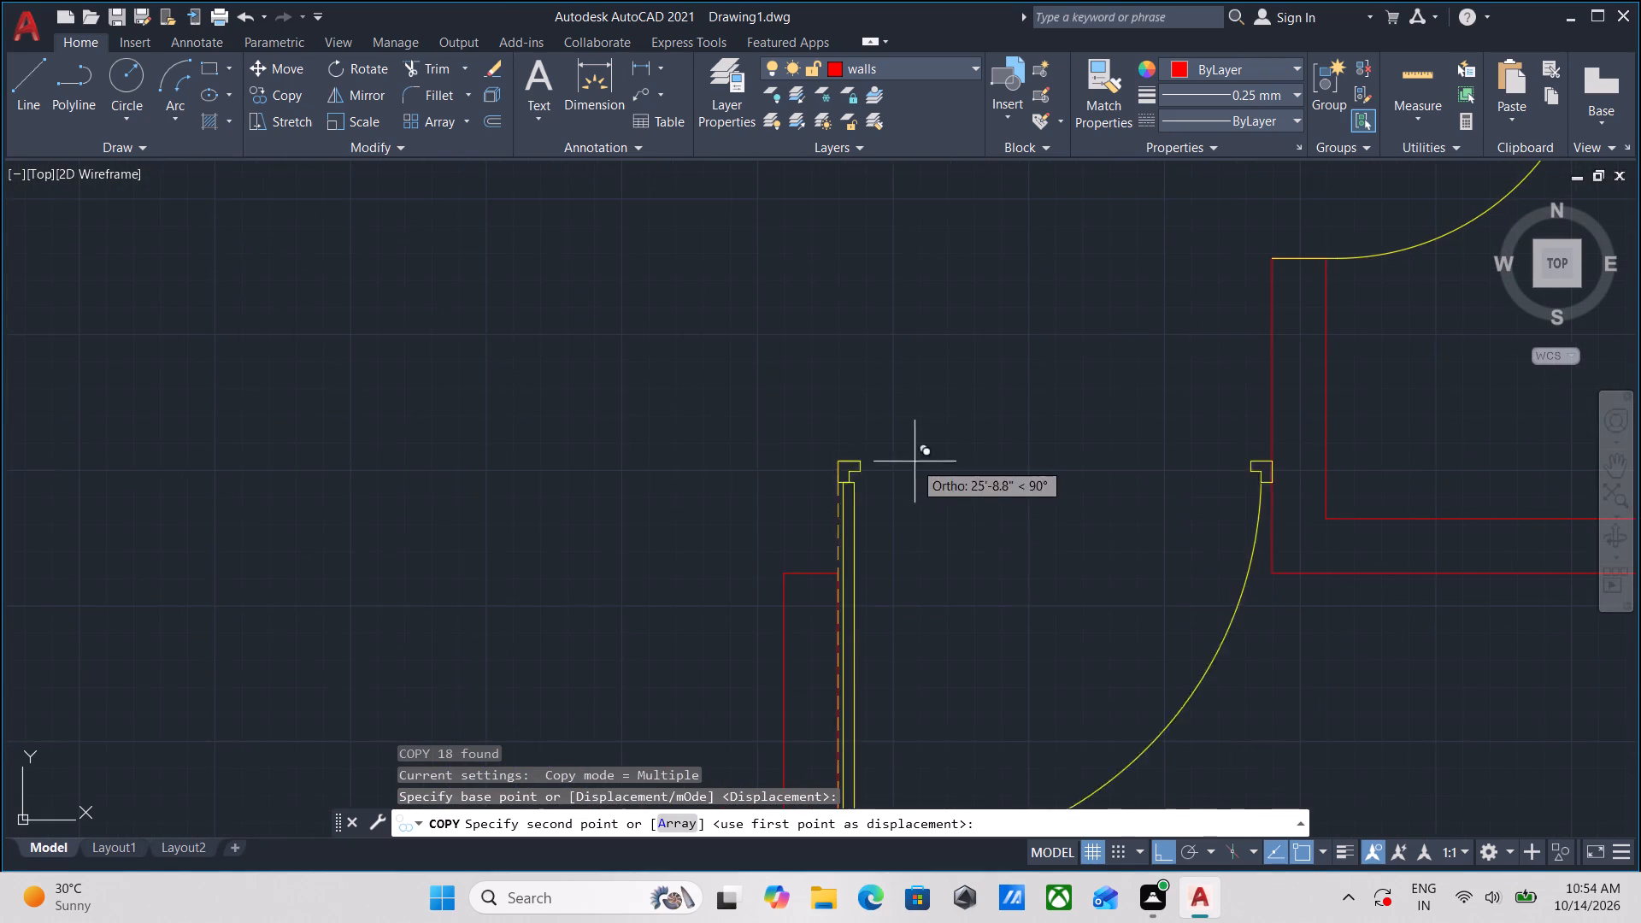
{"action": "scroll", "coordinate": [911, 547], "scroll_direction": "up", "scroll_amount": 2}
{"action": "left_click", "coordinate": [719, 614]}
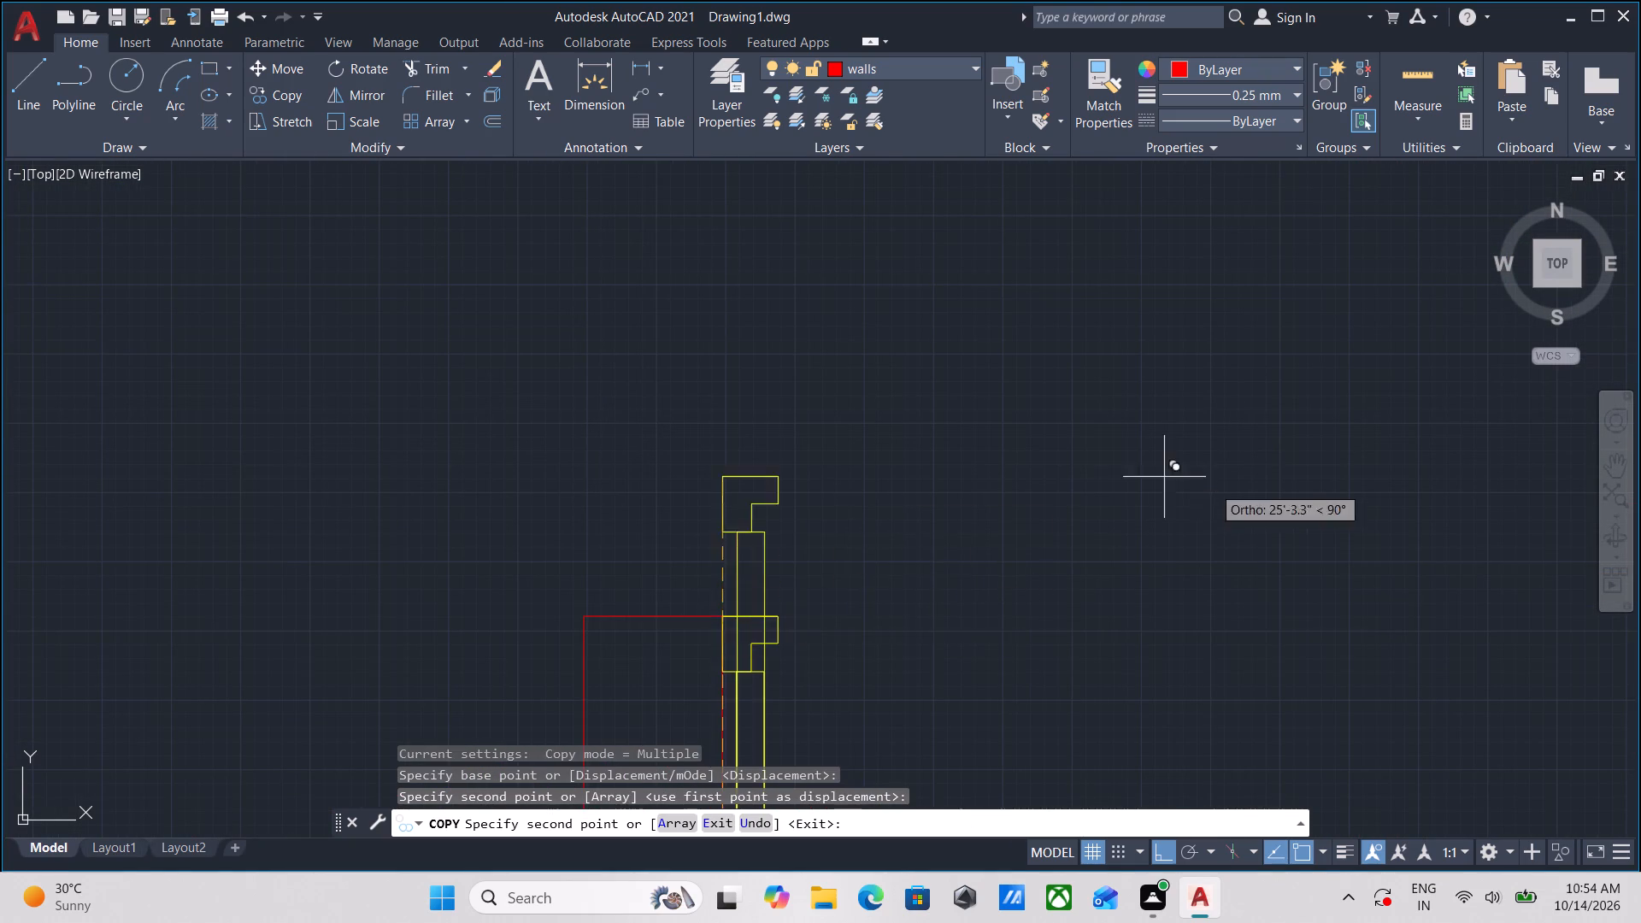
{"action": "scroll", "coordinate": [1238, 497], "scroll_direction": "down", "scroll_amount": 2}
{"action": "scroll", "coordinate": [1298, 576], "scroll_direction": "down", "scroll_amount": 1}
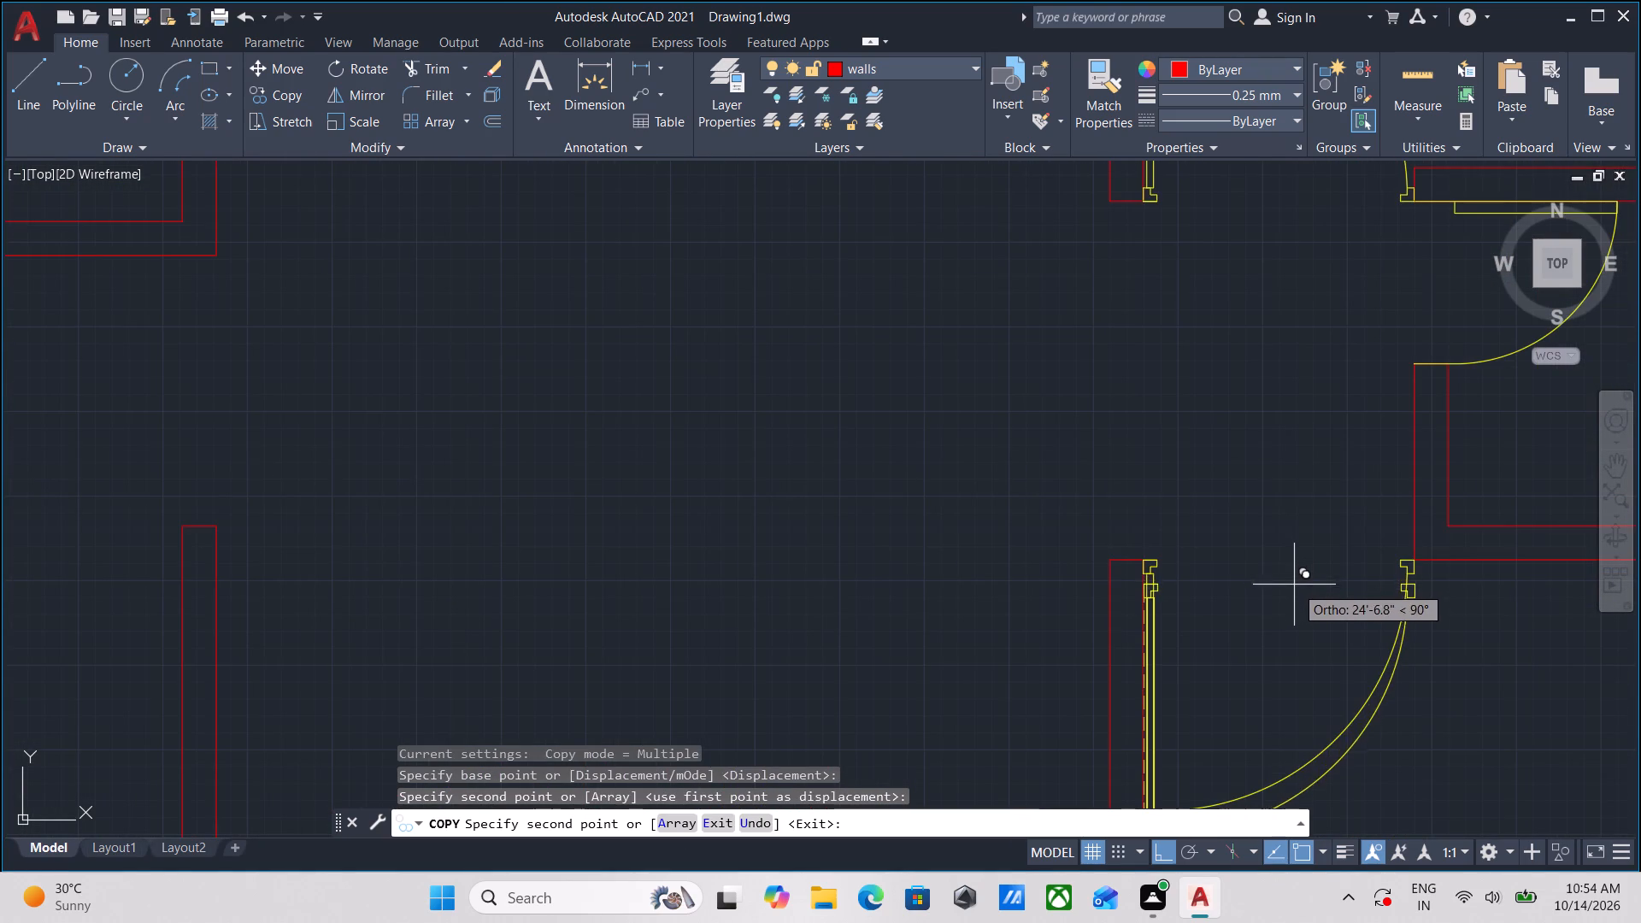
Examine the floor plan around the staircase, lobby and adjoining rooms of both units for openings that still lack doors.
{"action": "key", "text": "Escape"}
{"action": "scroll", "coordinate": [1315, 582], "scroll_direction": "down", "scroll_amount": 3}
{"action": "middle_click_drag", "start_coordinate": [1359, 601], "coordinate": [1365, 524]}
{"action": "middle_click_drag", "start_coordinate": [1377, 554], "coordinate": [1269, 553]}
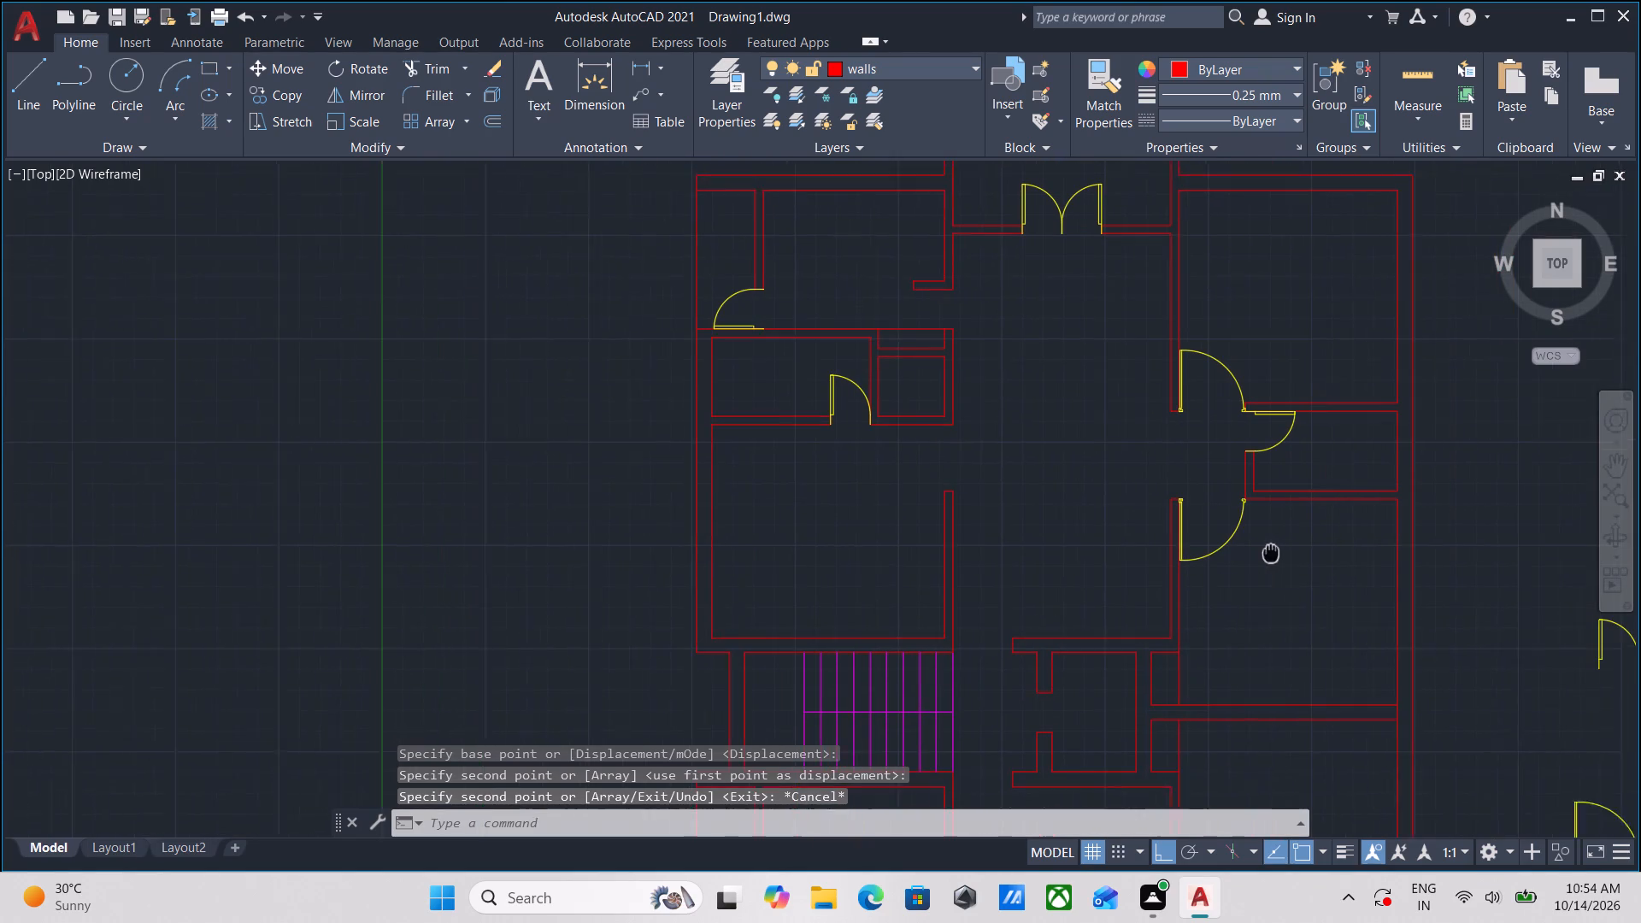
{"action": "middle_click_drag", "start_coordinate": [1269, 553], "coordinate": [1253, 556]}
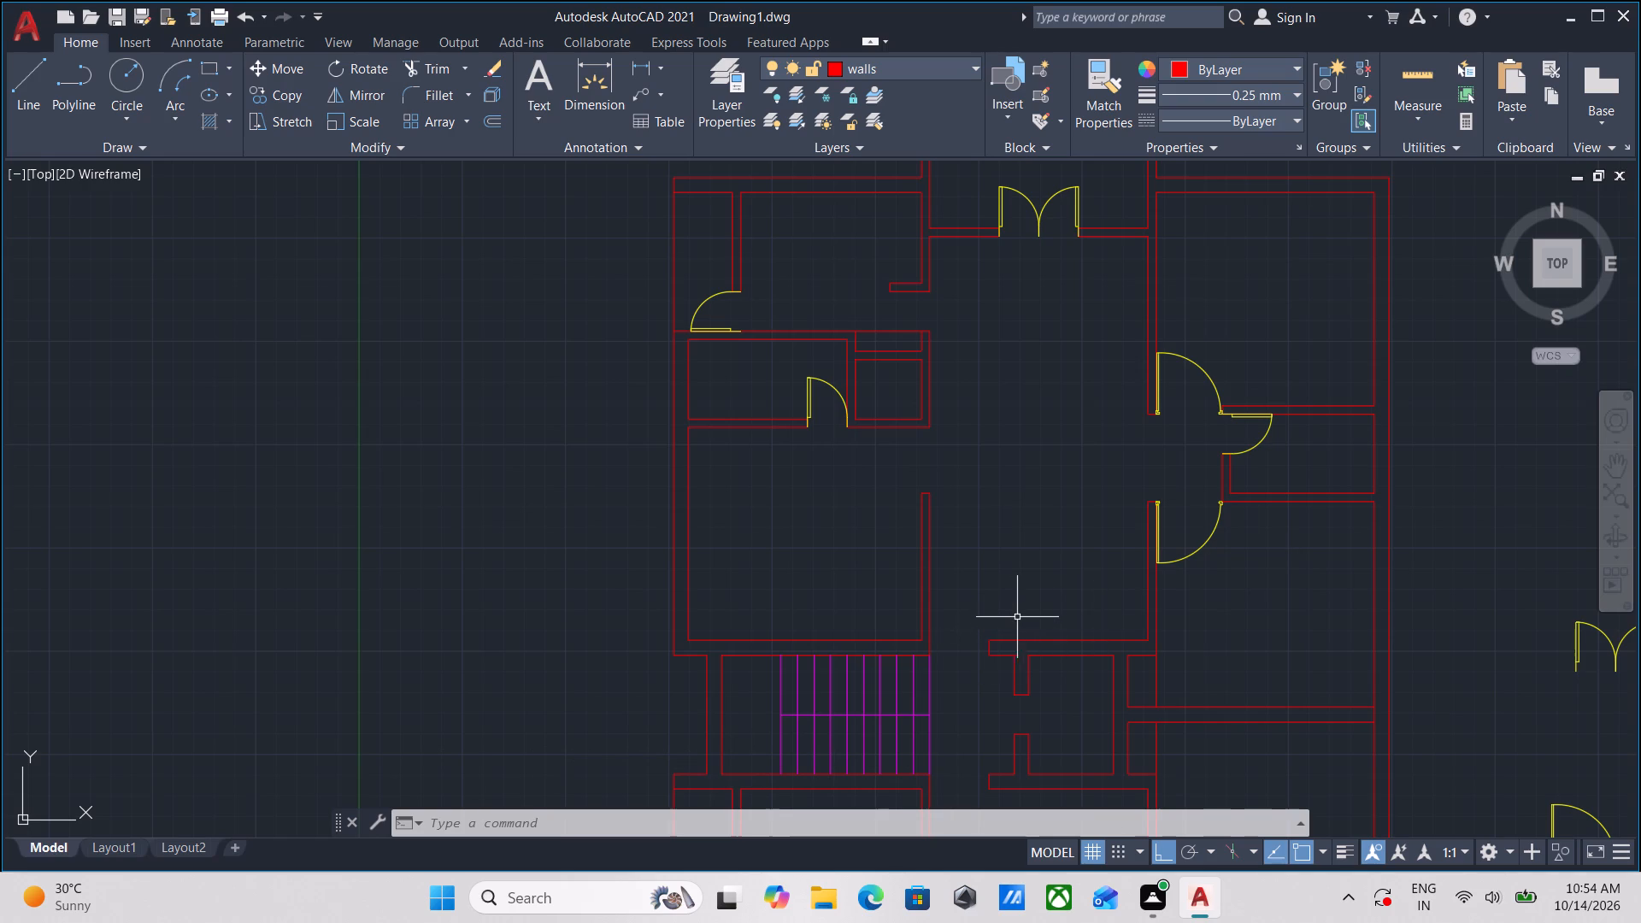
{"action": "scroll", "coordinate": [700, 603], "scroll_direction": "down", "scroll_amount": 2}
{"action": "scroll", "coordinate": [745, 709], "scroll_direction": "up", "scroll_amount": 3}
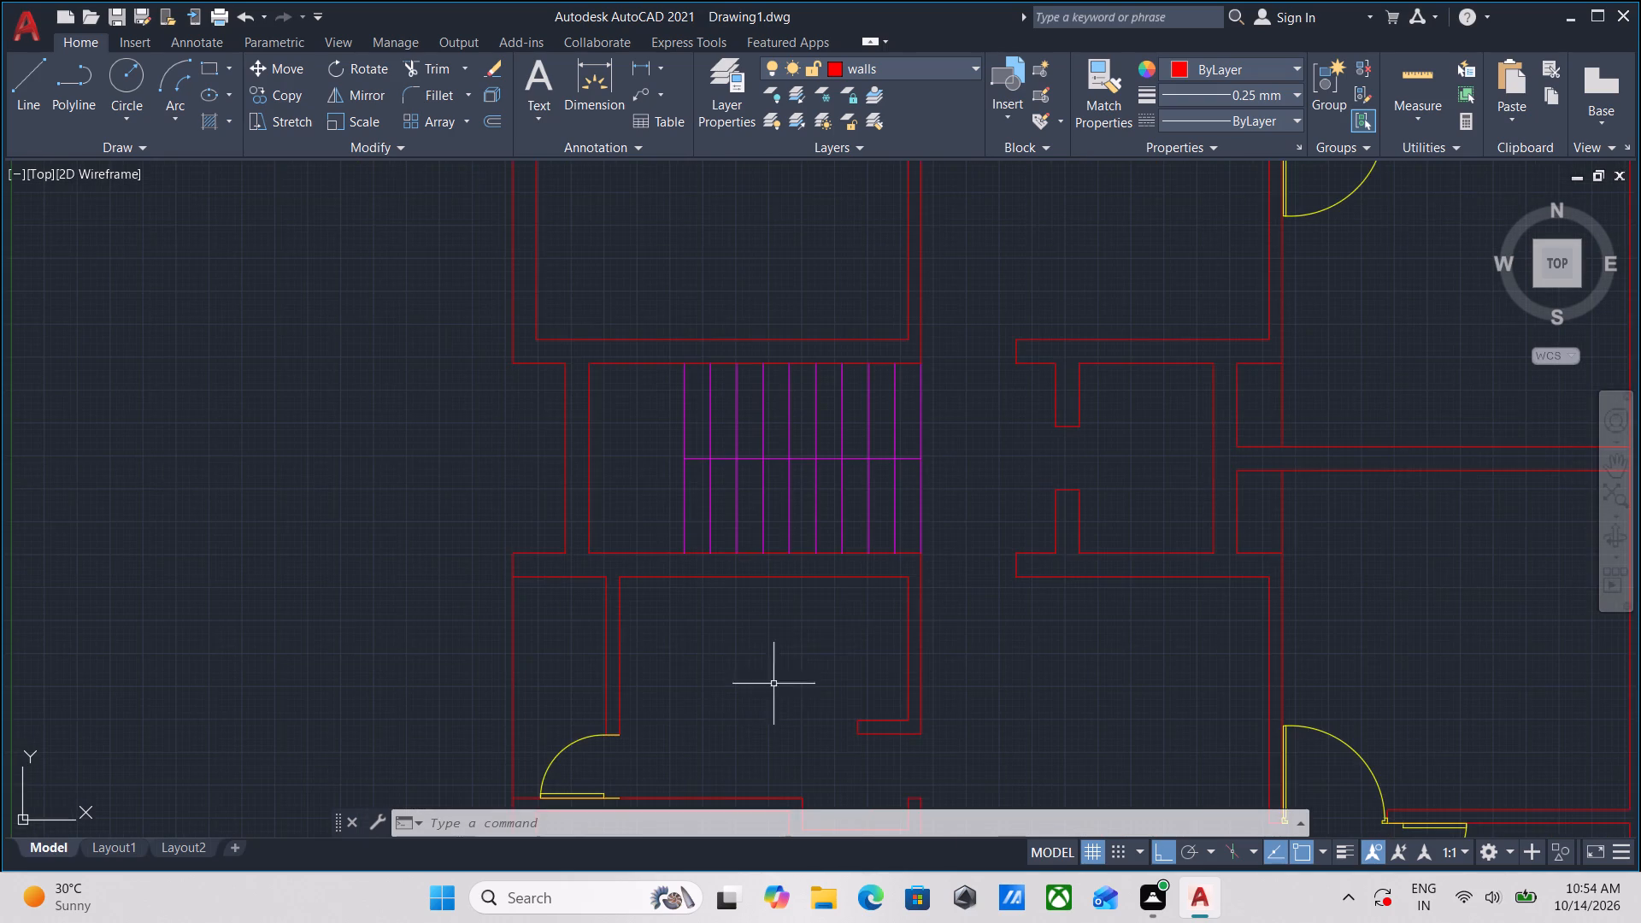
{"action": "scroll", "coordinate": [843, 599], "scroll_direction": "up", "scroll_amount": 1}
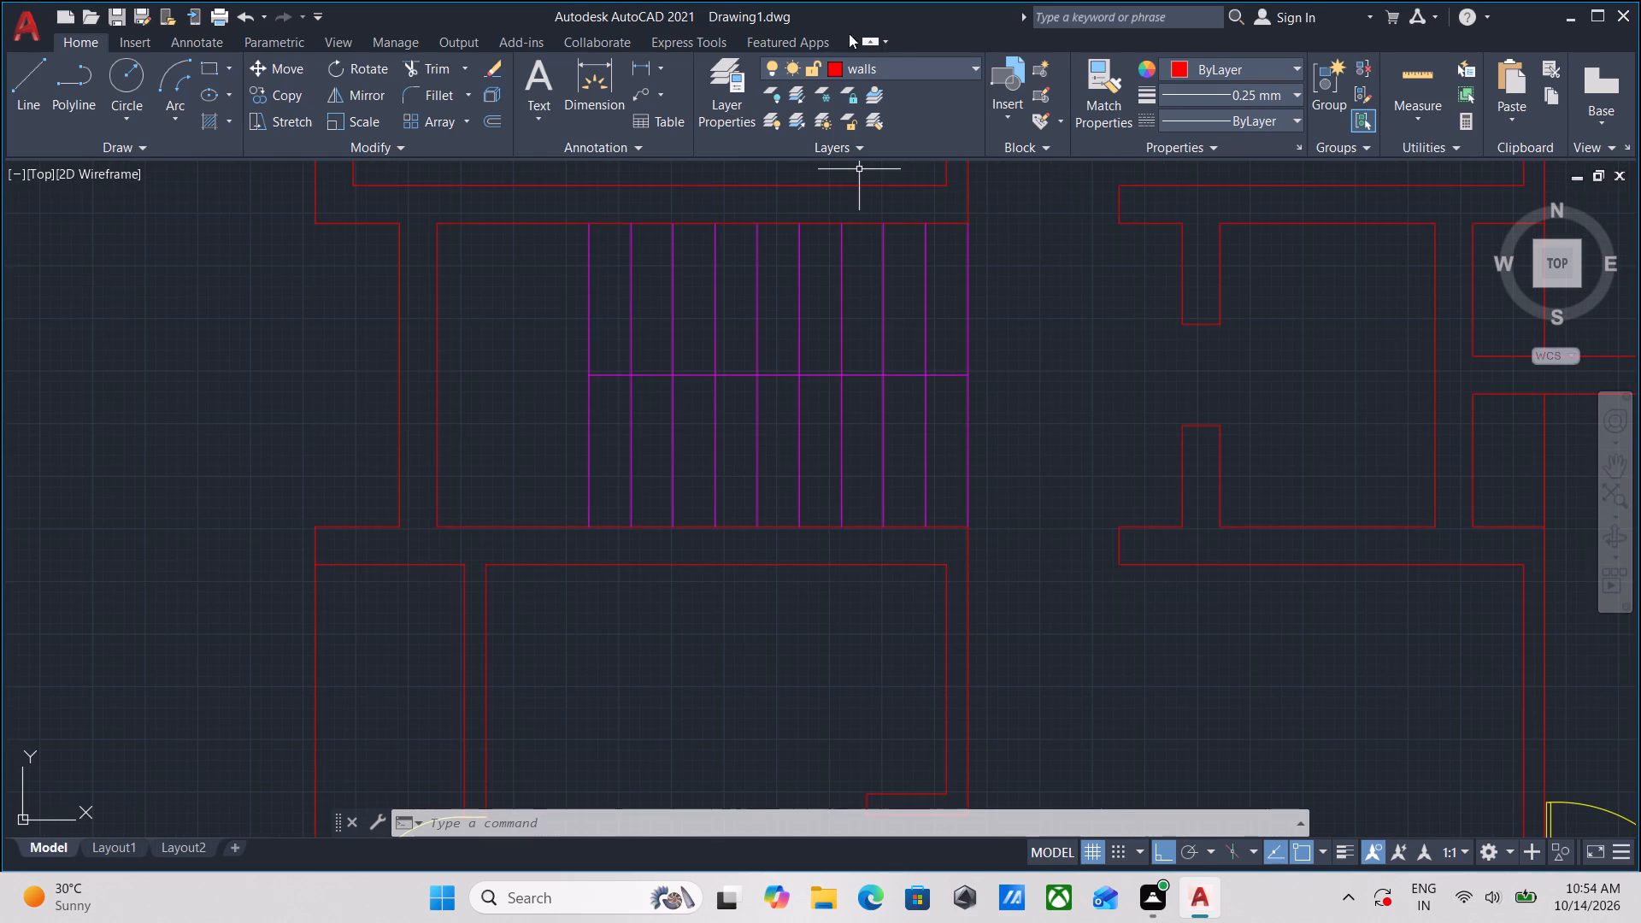
{"action": "scroll", "coordinate": [968, 550], "scroll_direction": "up", "scroll_amount": 3}
{"action": "scroll", "coordinate": [1062, 397], "scroll_direction": "down", "scroll_amount": 2}
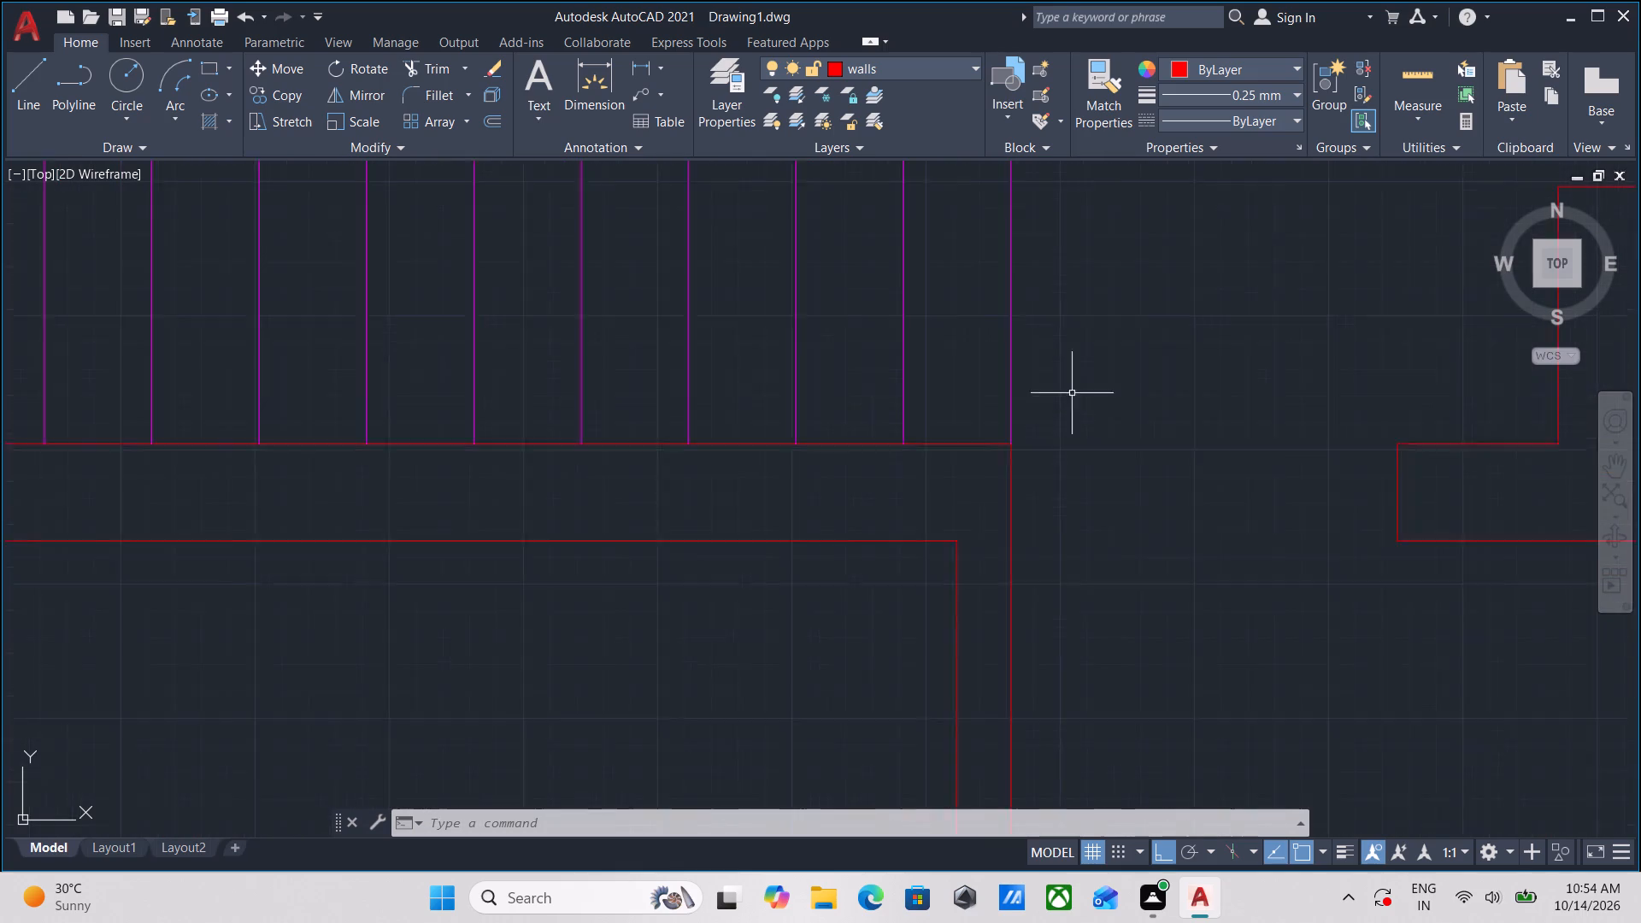
{"action": "scroll", "coordinate": [1130, 375], "scroll_direction": "down", "scroll_amount": 2}
{"action": "middle_click_drag", "start_coordinate": [1130, 375], "coordinate": [839, 485]}
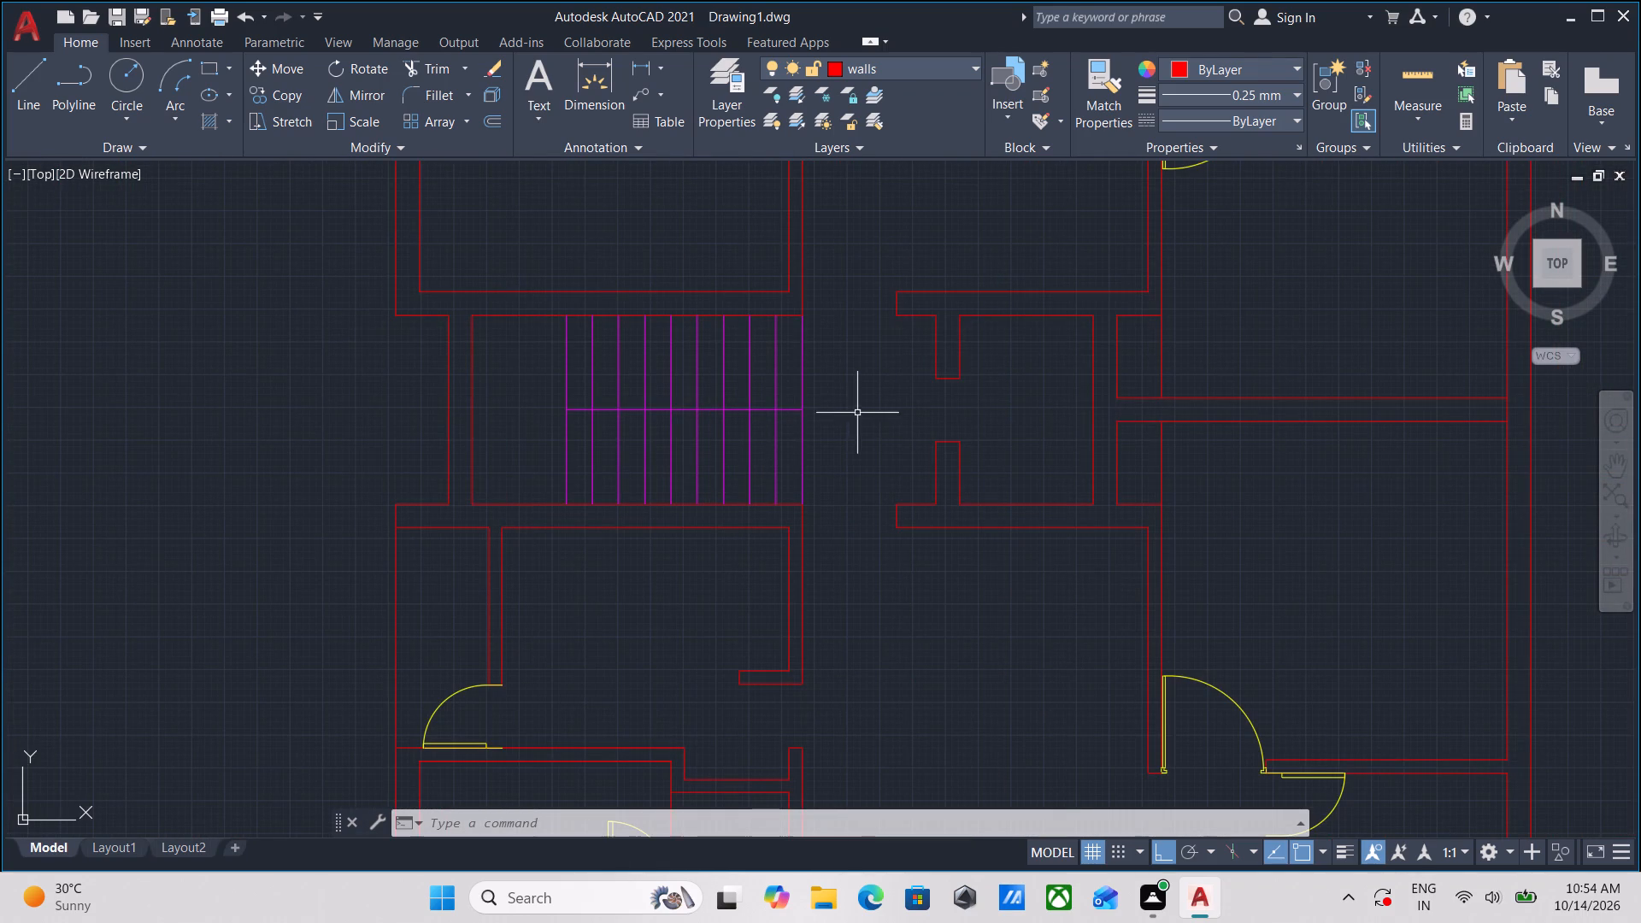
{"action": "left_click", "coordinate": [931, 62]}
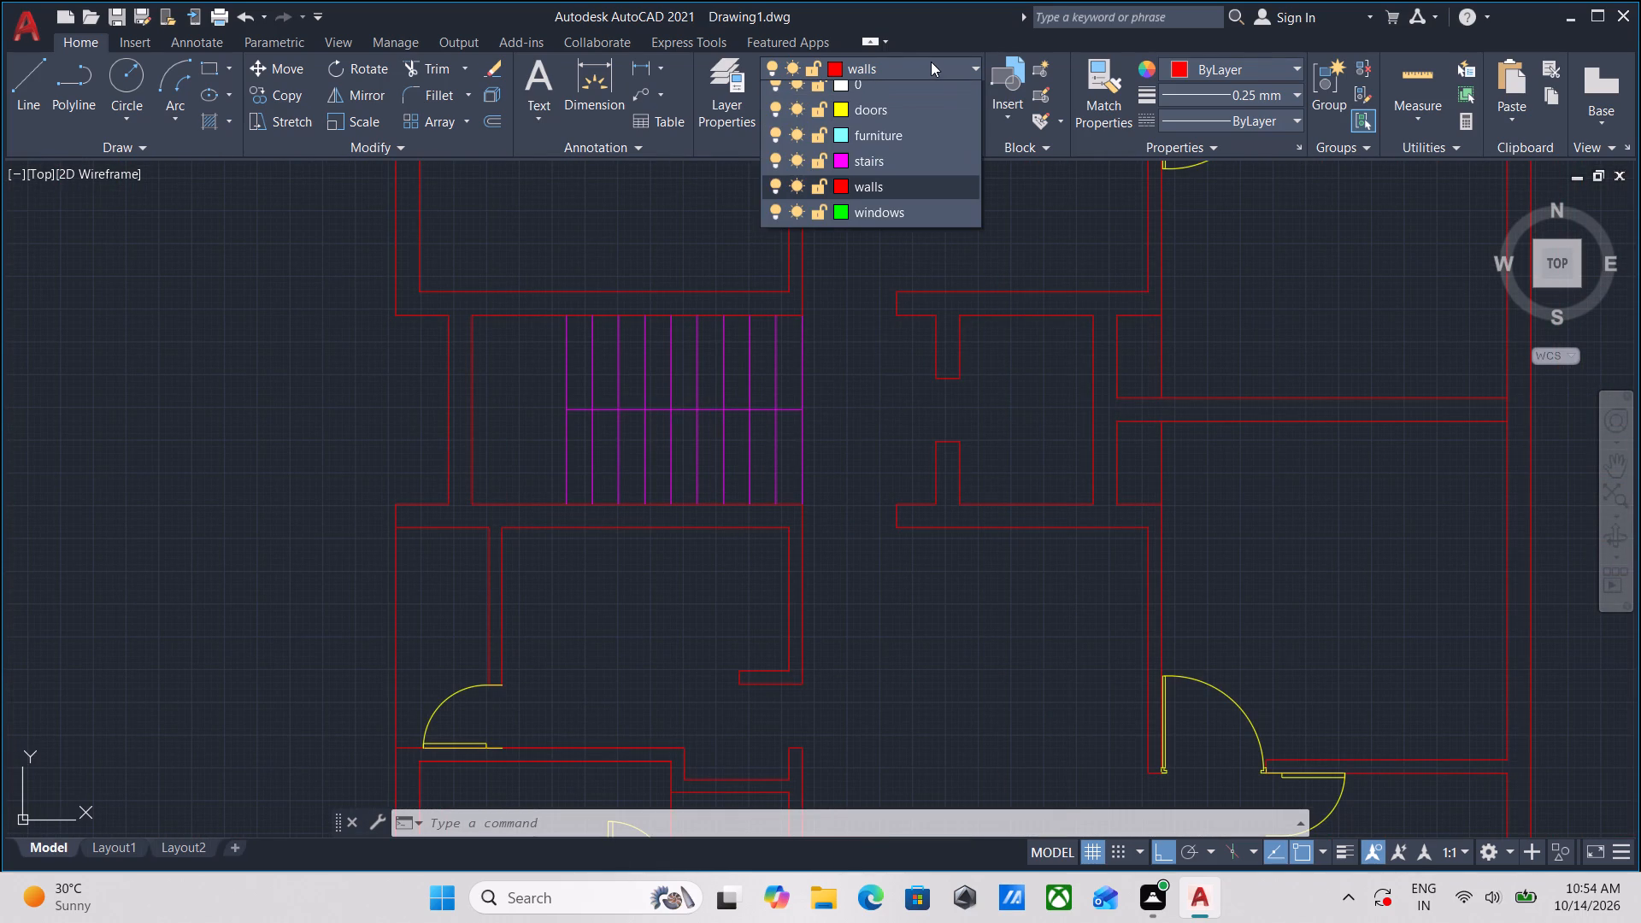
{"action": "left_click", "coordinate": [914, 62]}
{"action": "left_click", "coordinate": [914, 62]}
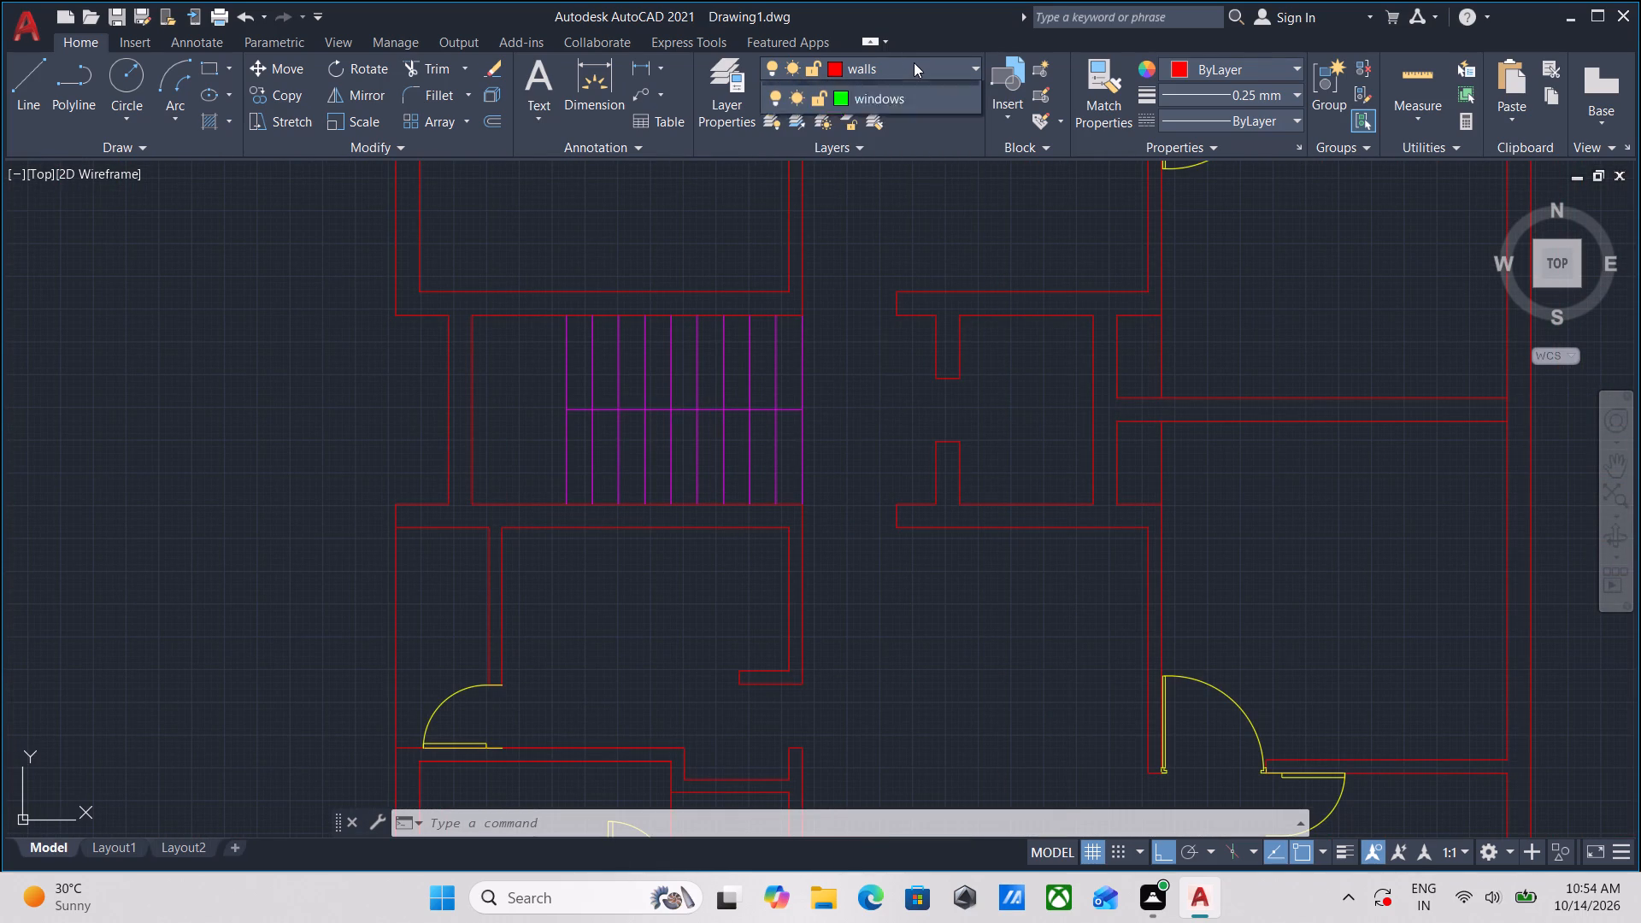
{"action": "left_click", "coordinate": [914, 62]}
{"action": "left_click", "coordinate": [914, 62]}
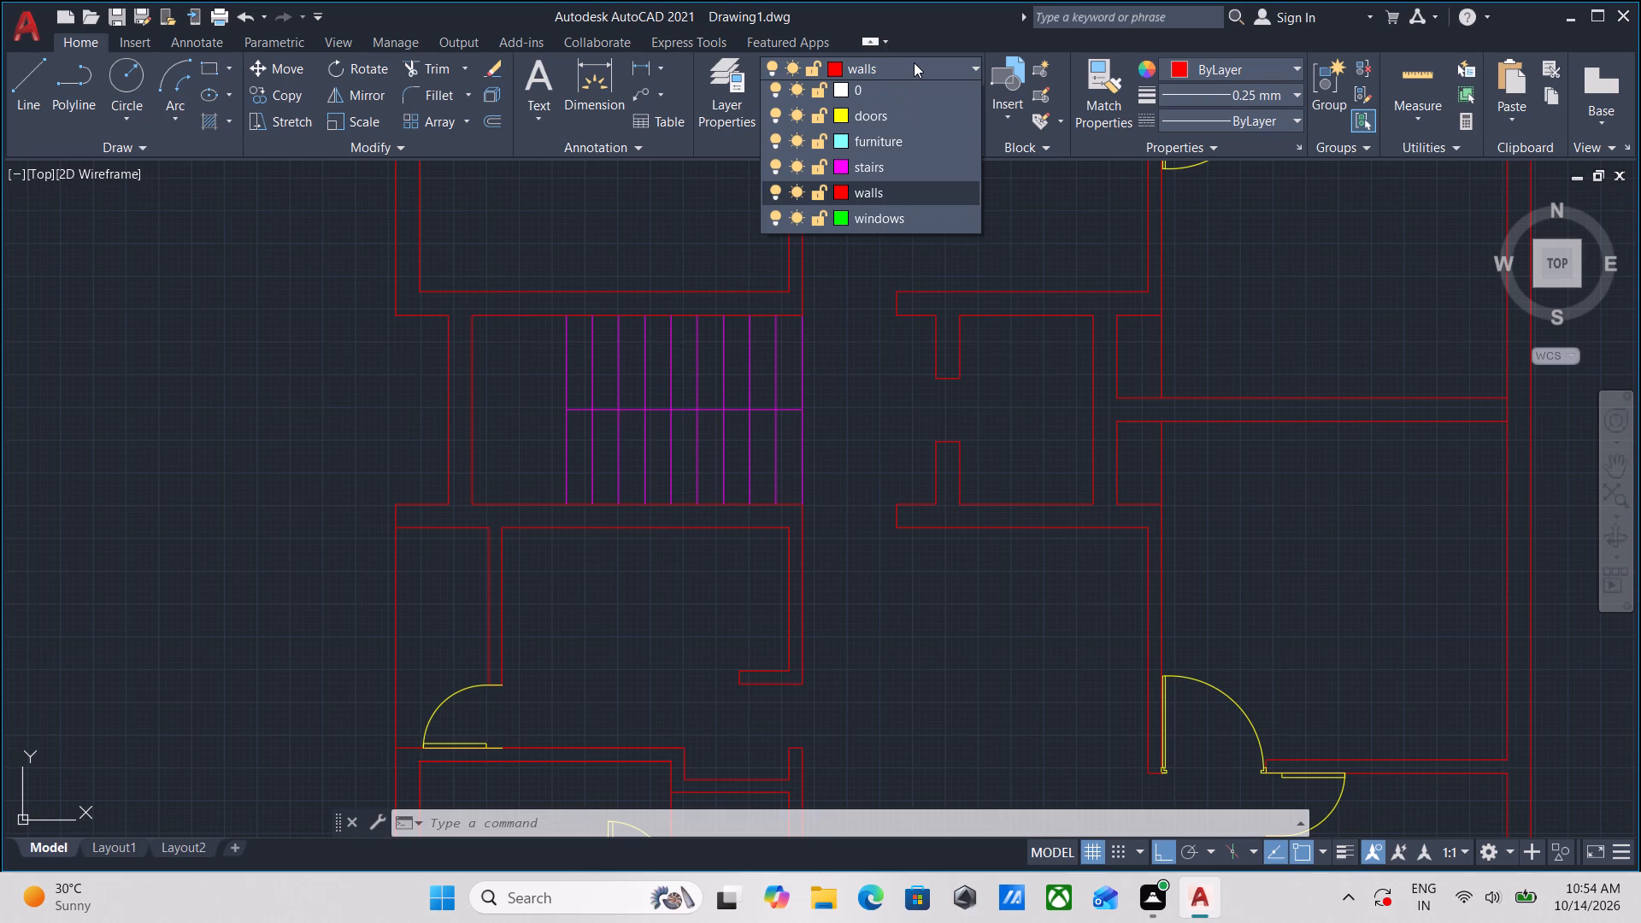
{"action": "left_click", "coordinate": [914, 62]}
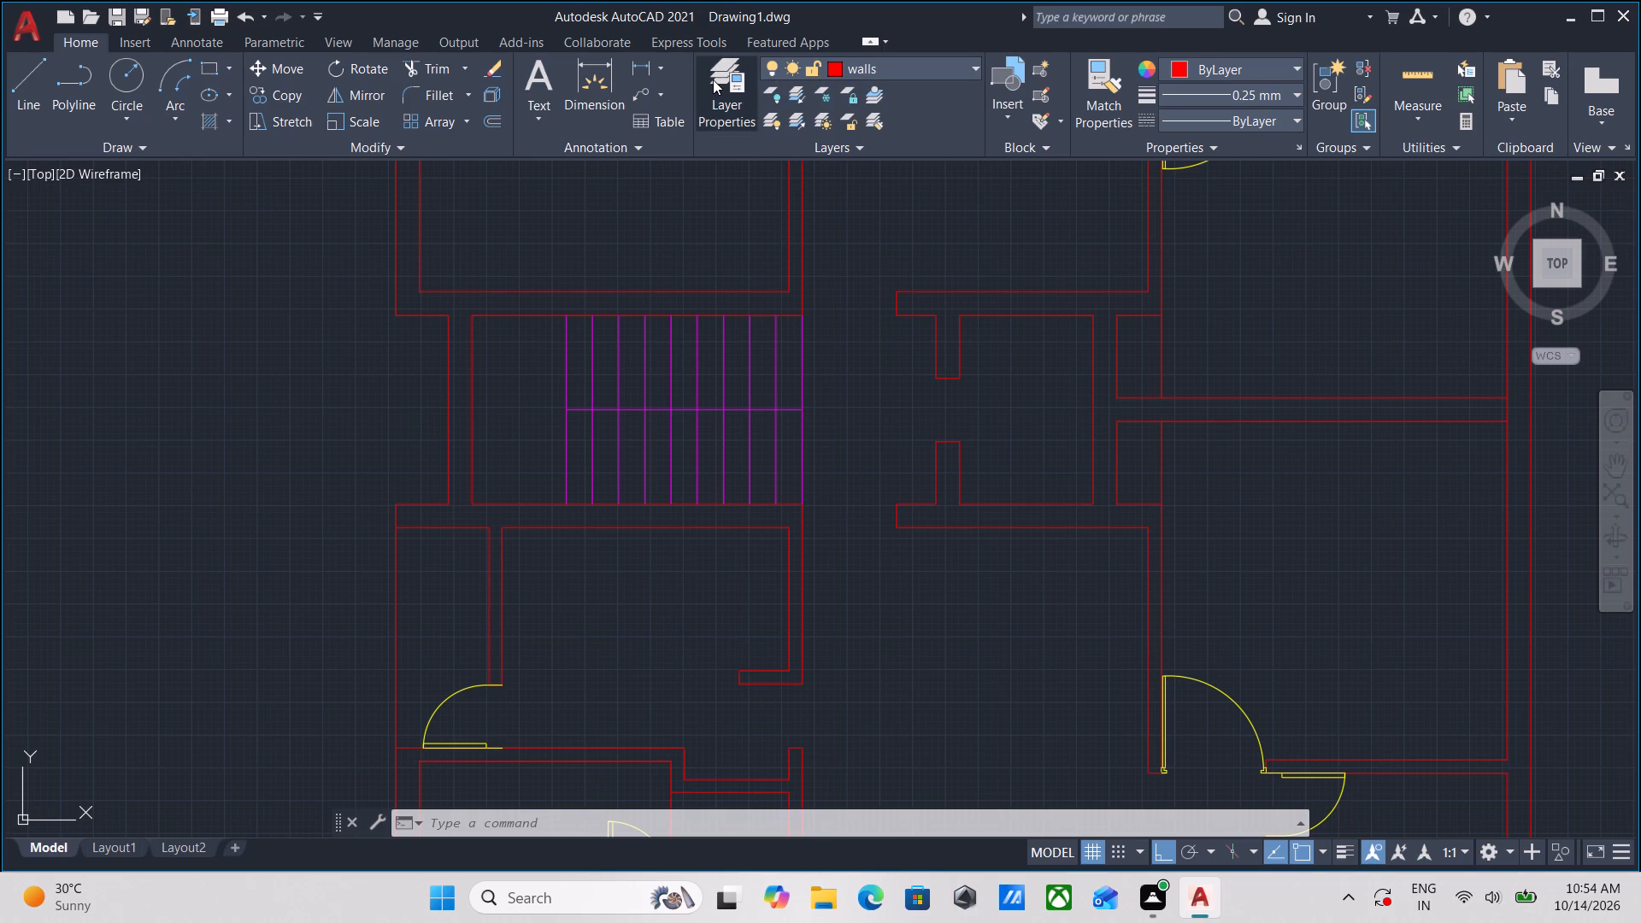
Create a new layer named DT TEXT.
{"action": "left_click", "coordinate": [713, 79]}
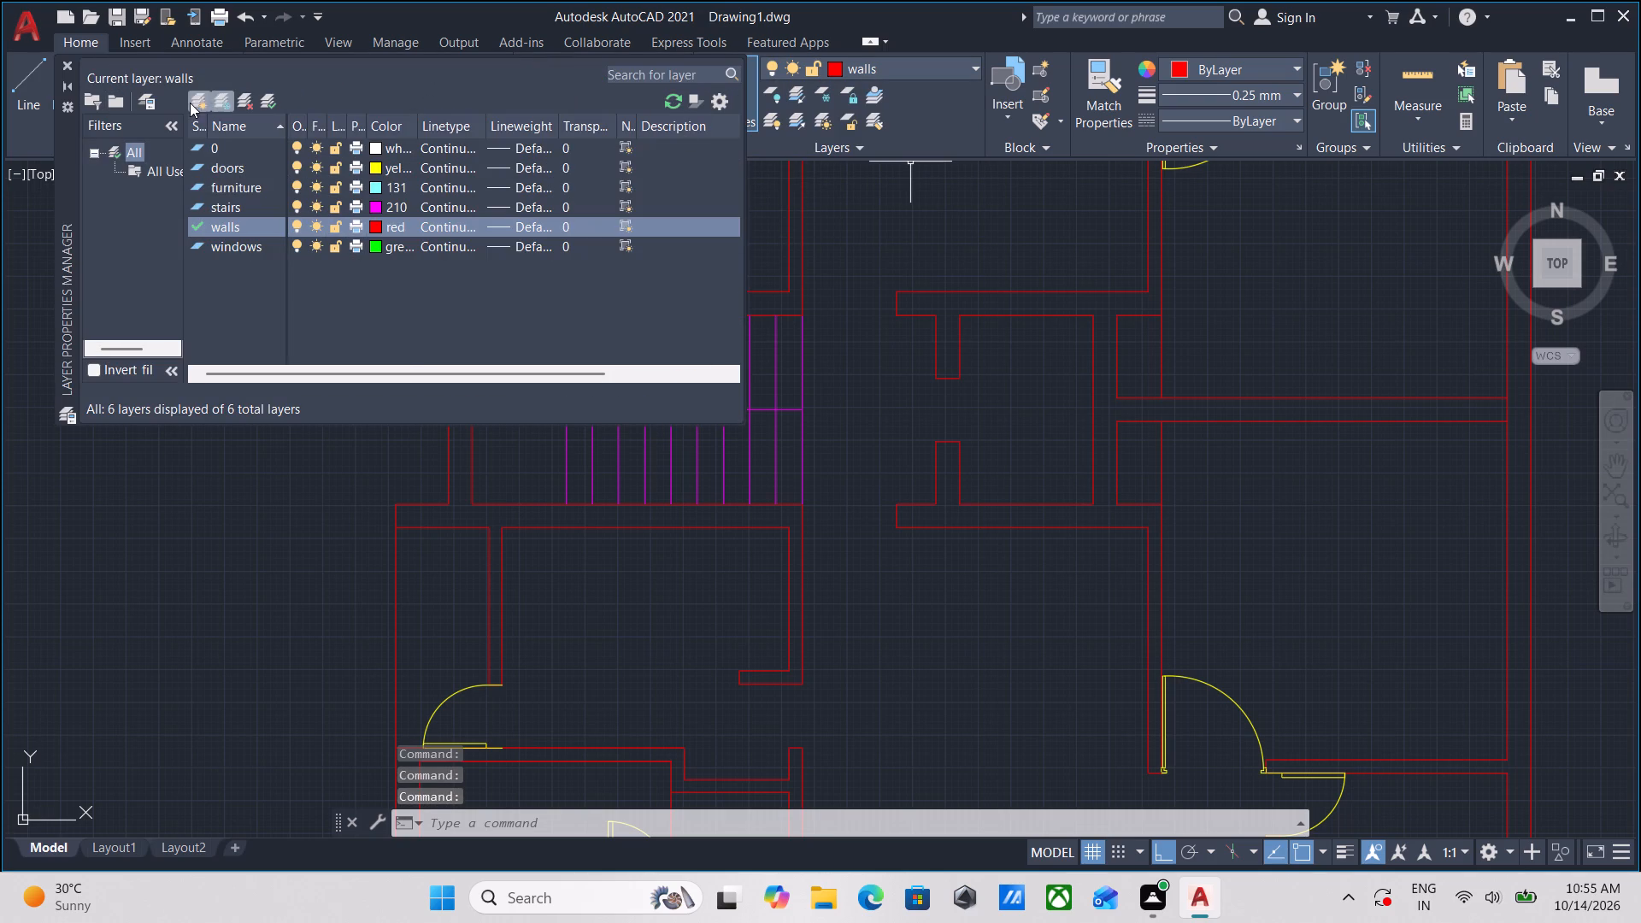
{"action": "left_click", "coordinate": [202, 100]}
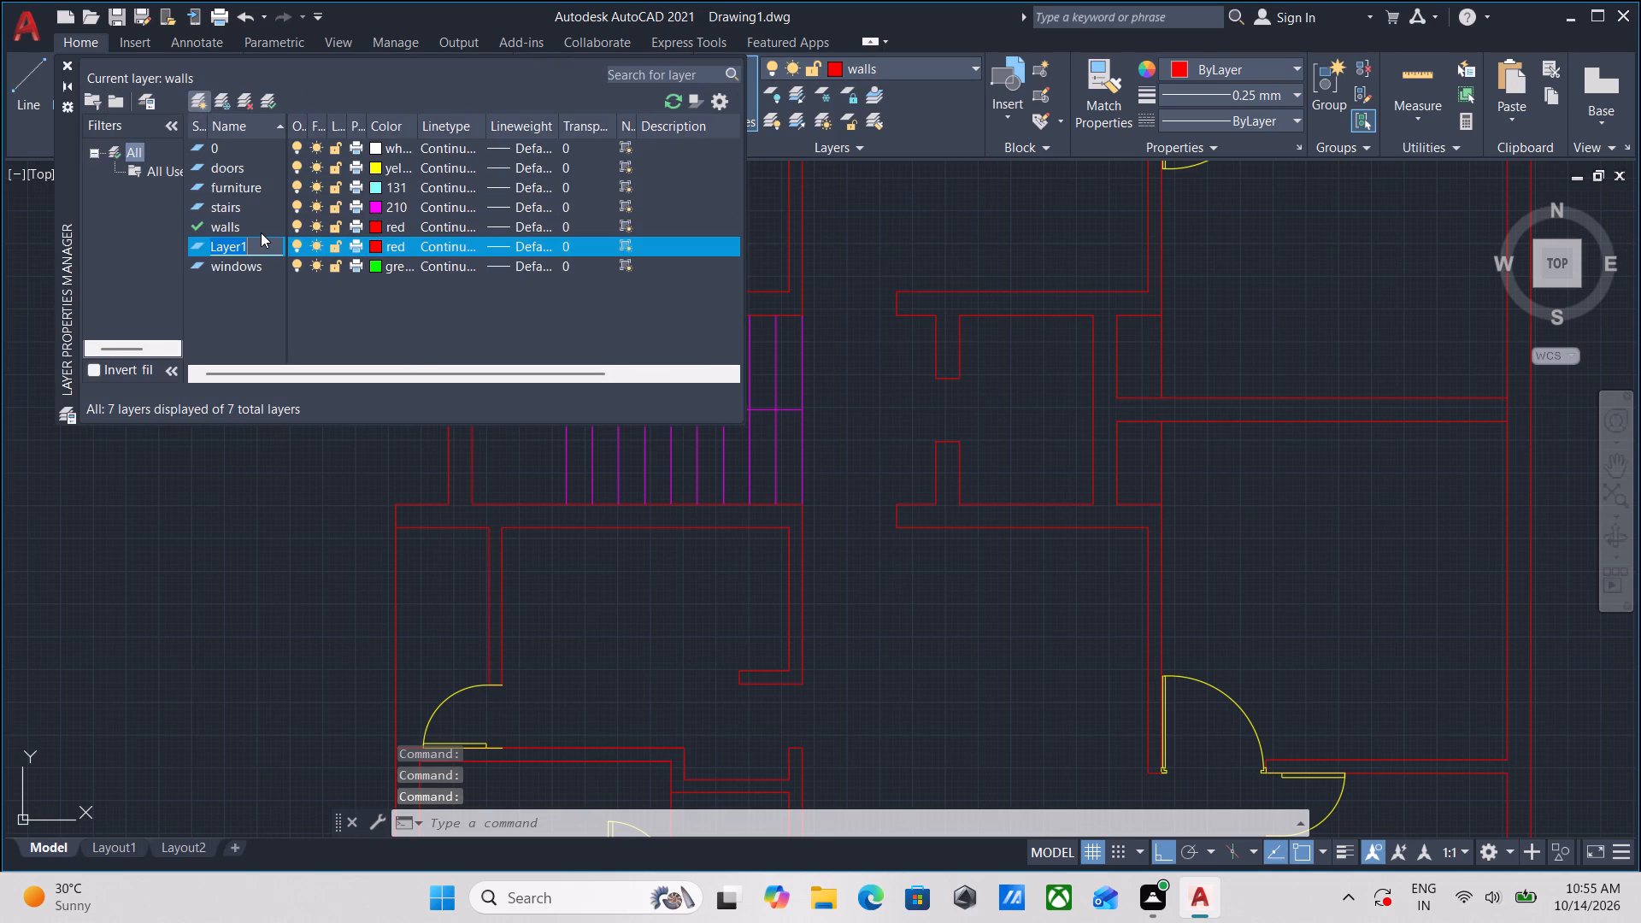
{"action": "key", "text": "BackSpace"}
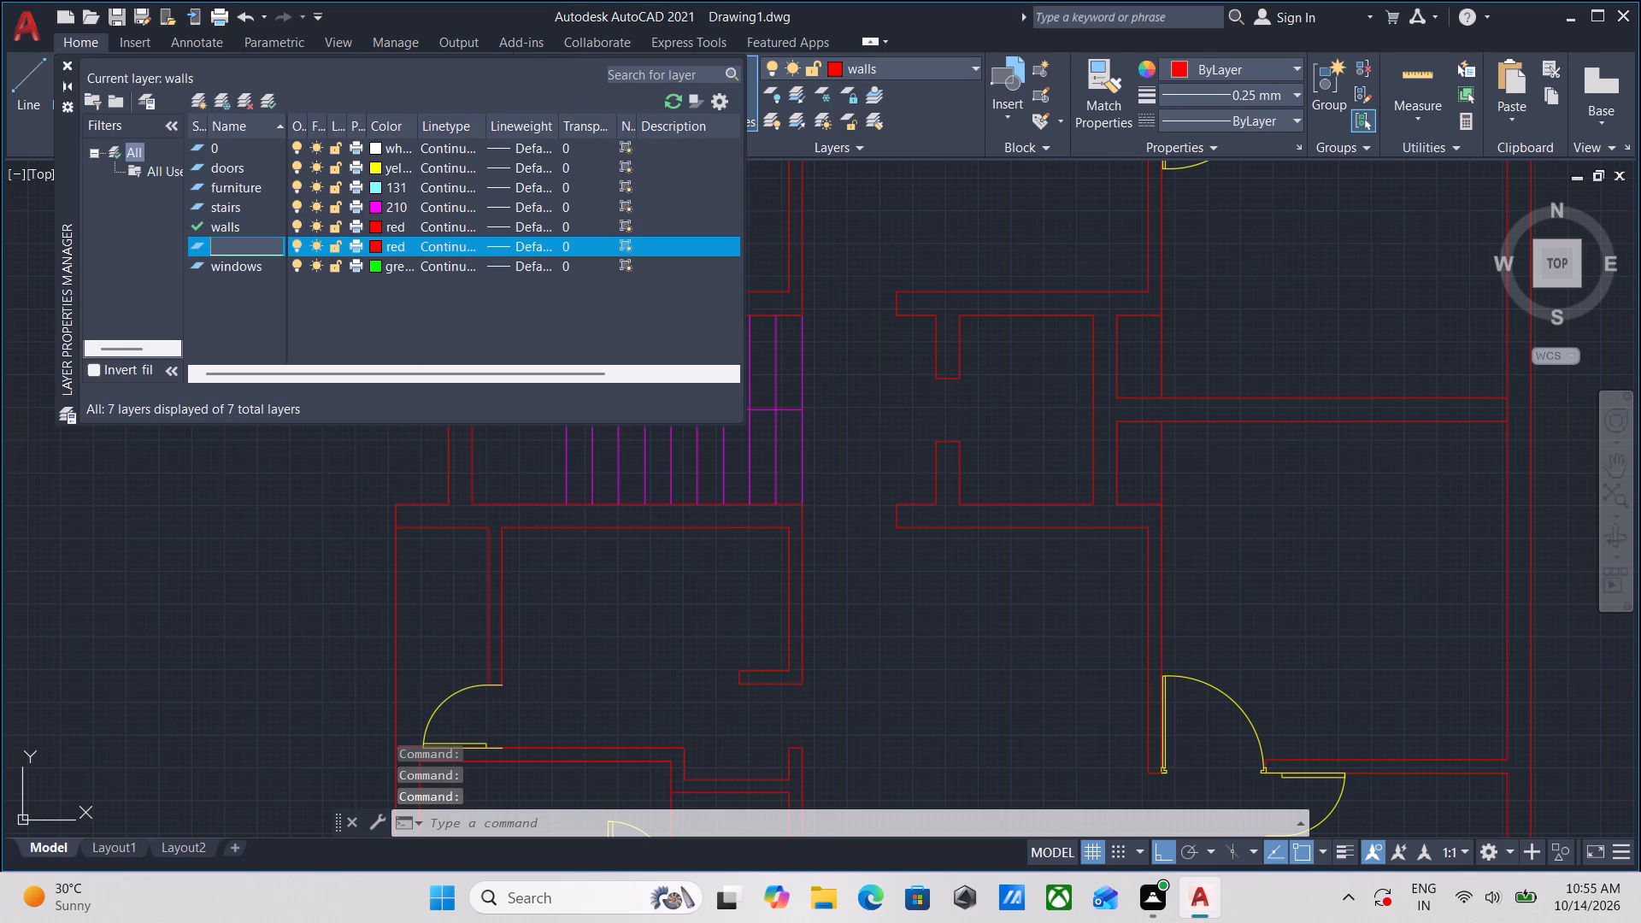
{"action": "type", "text": "text"}
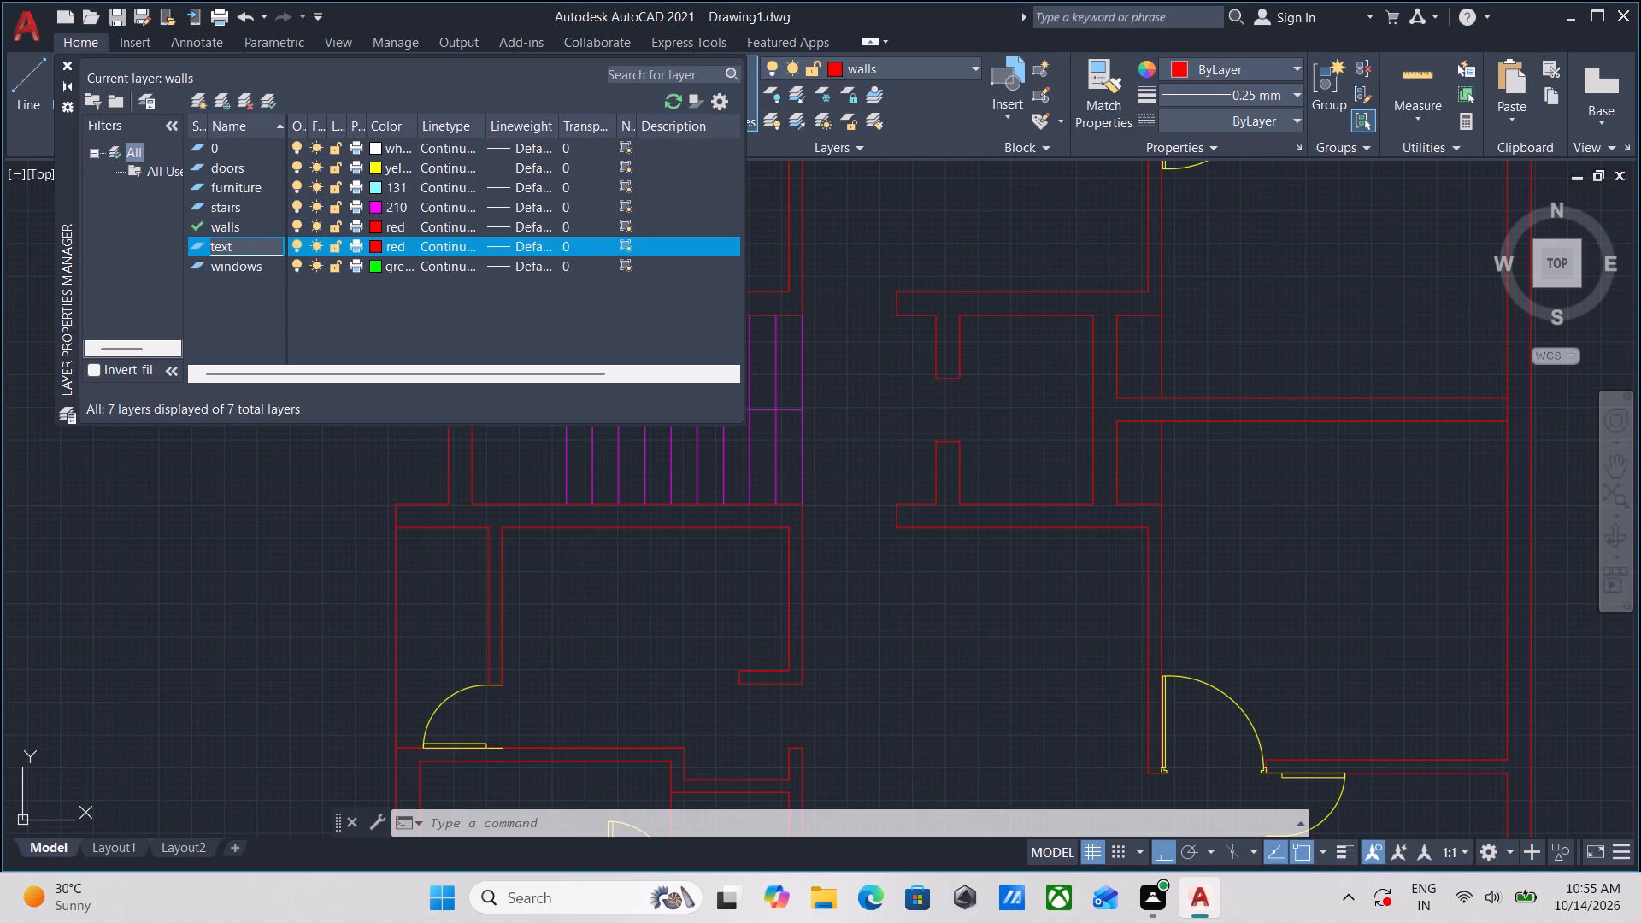
{"action": "key", "text": "BackSpace"}
{"action": "key", "text": "BackSpace"}
{"action": "key", "text": "BackSpace"}
{"action": "key", "text": "BackSpace"}
{"action": "type", "text": "TE"}
{"action": "type", "text": "XT"}
{"action": "key", "text": "BackSpace"}
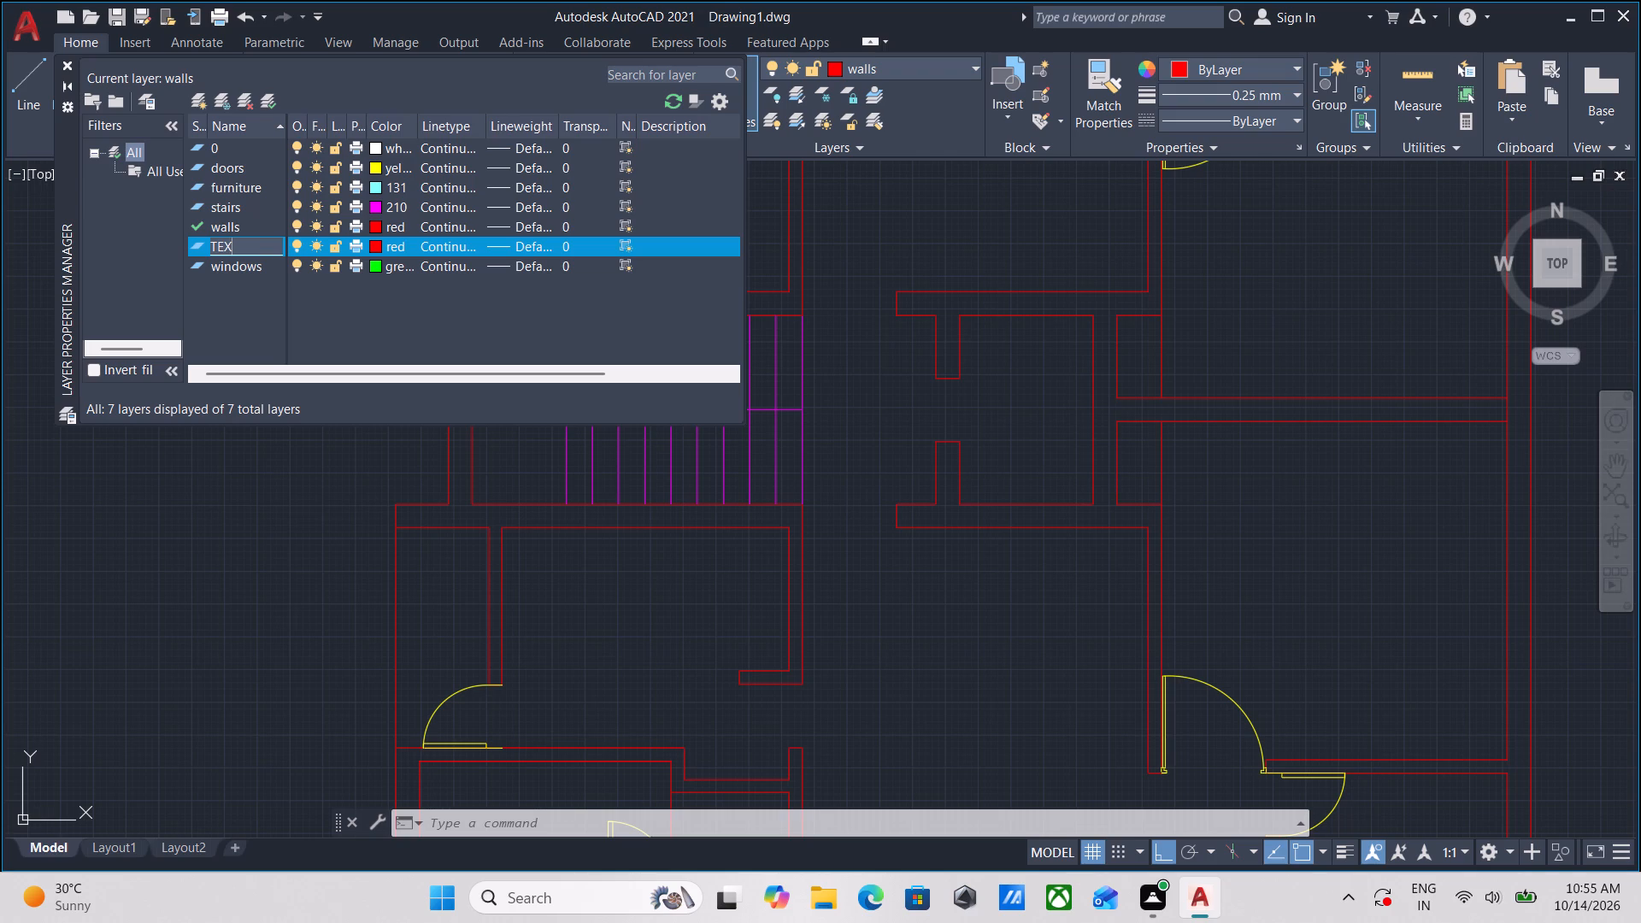
{"action": "key", "text": "BackSpace"}
{"action": "key", "text": "BackSpace"}
{"action": "key", "text": "BackSpace"}
{"action": "type", "text": "DT"}
{"action": "key", "text": "space"}
{"action": "type", "text": "TE"}
{"action": "type", "text": "XT"}
Set the DT TEXT layer's color to white and close the layer manager.
{"action": "left_click", "coordinate": [373, 248]}
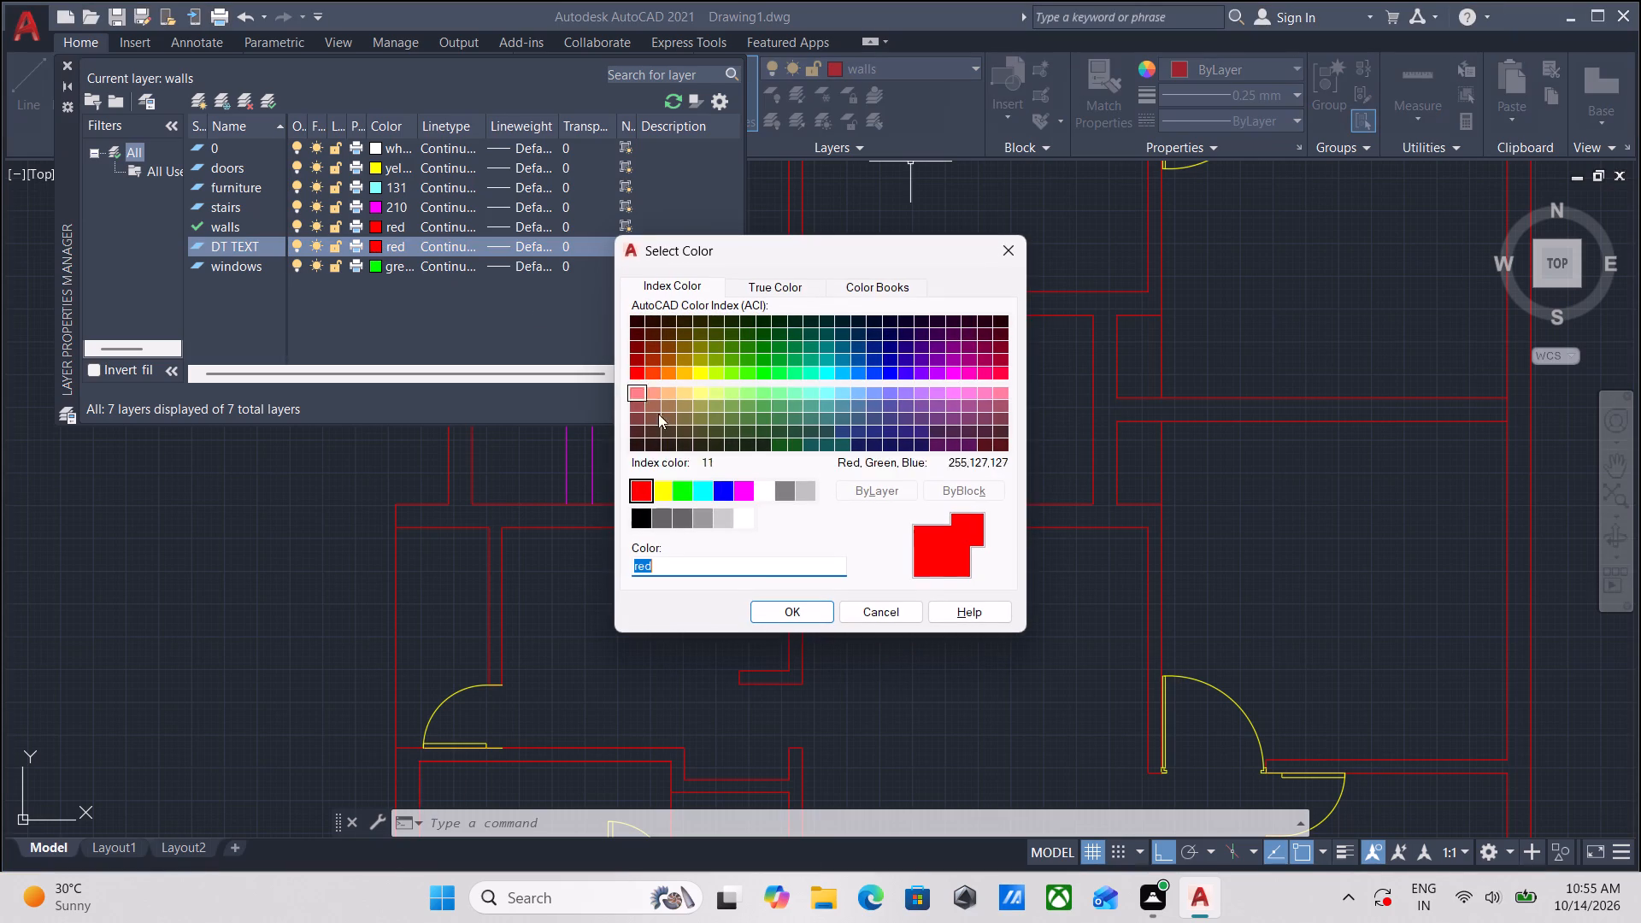
{"action": "left_click", "coordinate": [764, 492]}
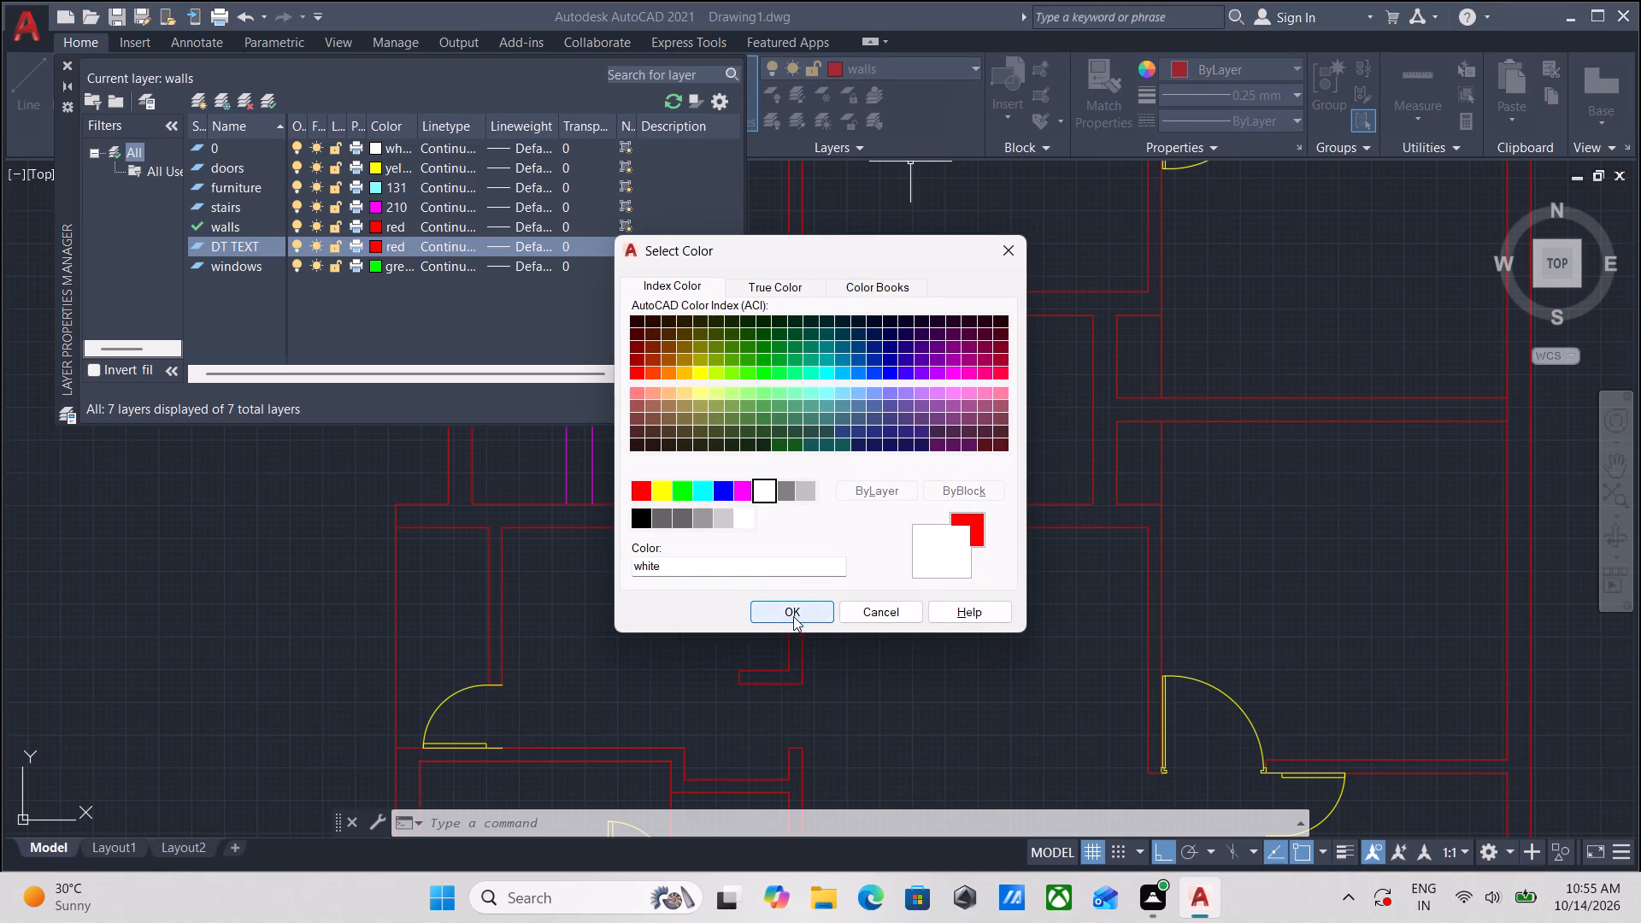
{"action": "left_click", "coordinate": [793, 613]}
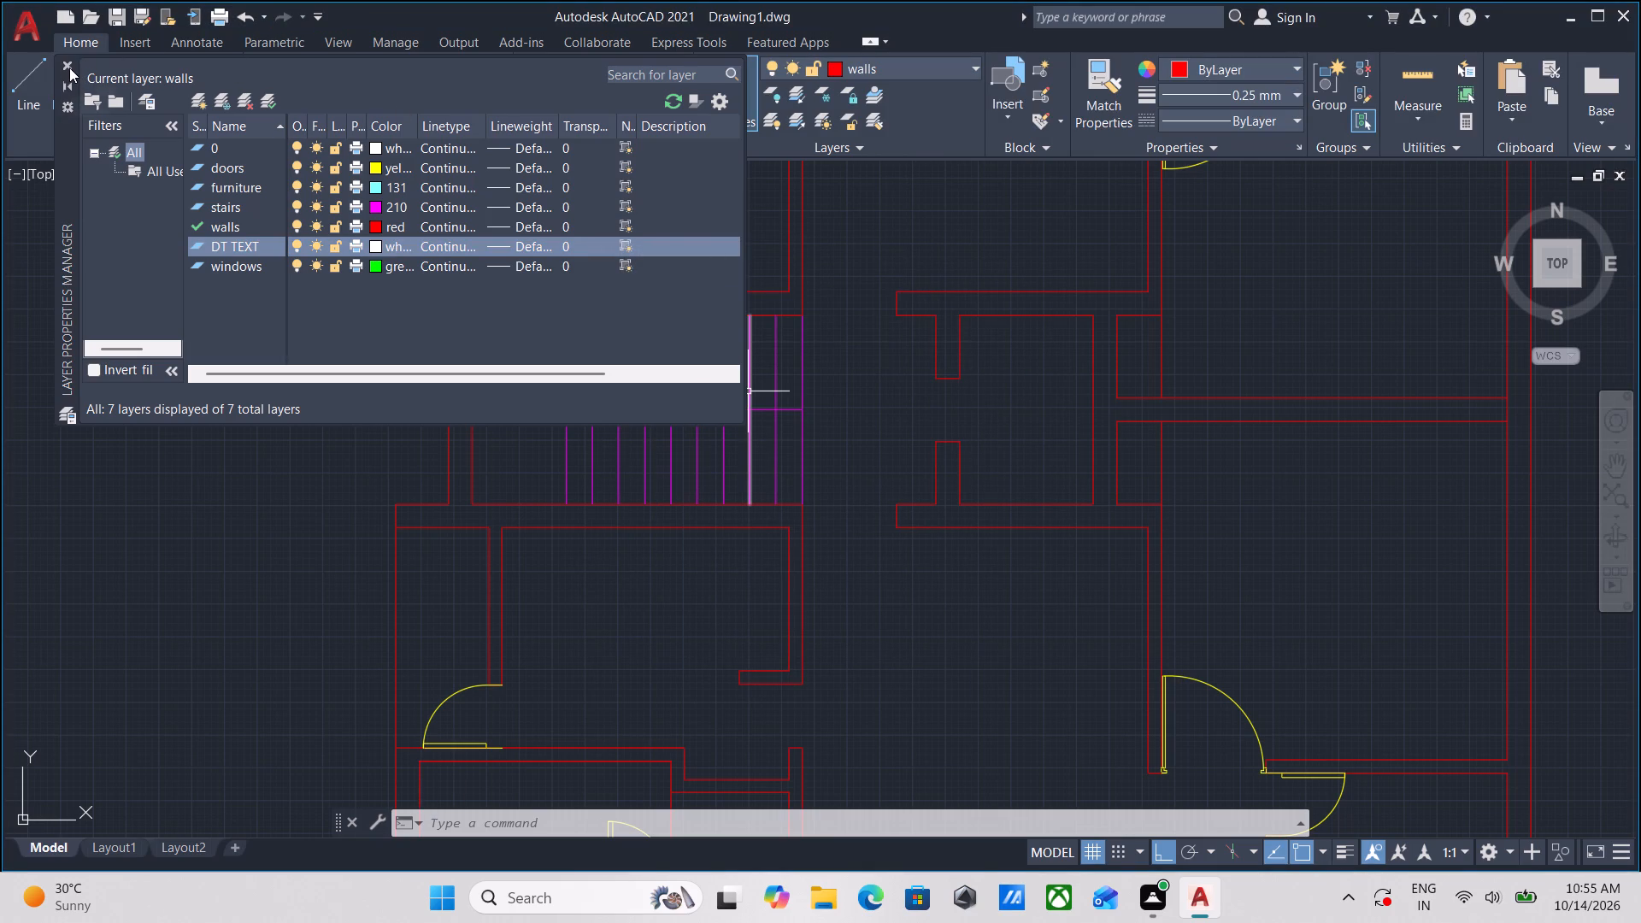
{"action": "left_click", "coordinate": [69, 68]}
Examine the doors of both units across the whole floor plan to compare which room openings are still empty.
{"action": "scroll", "coordinate": [635, 611], "scroll_direction": "down", "scroll_amount": 1}
{"action": "middle_click_drag", "start_coordinate": [636, 605], "coordinate": [626, 528]}
{"action": "scroll", "coordinate": [636, 605], "scroll_direction": "up", "scroll_amount": 1}
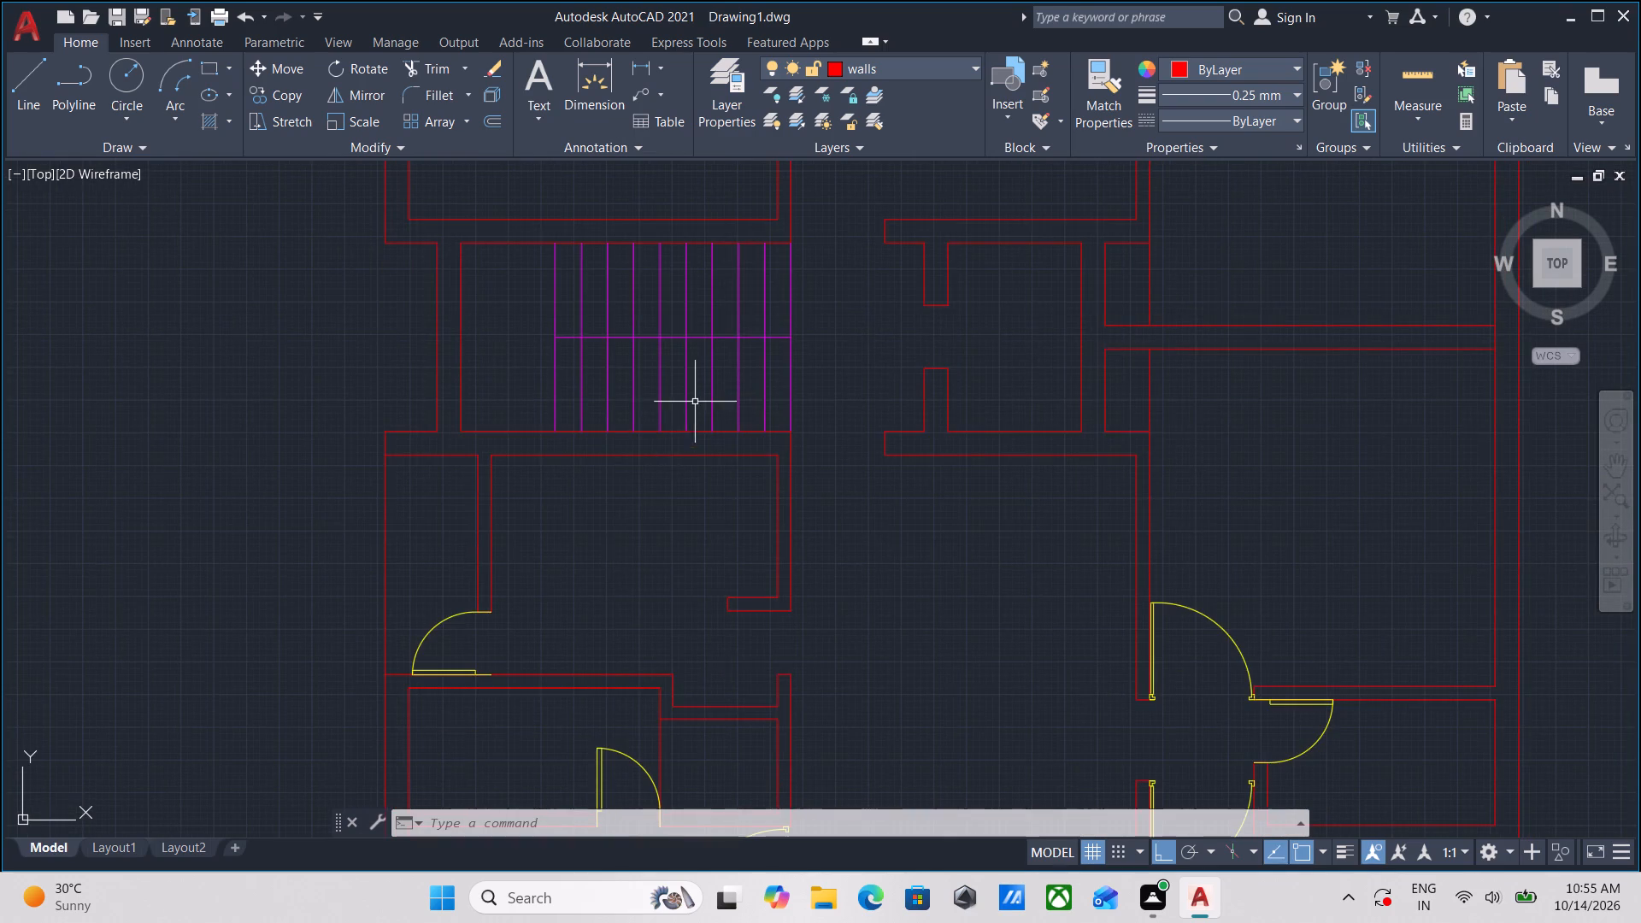
{"action": "scroll", "coordinate": [690, 403], "scroll_direction": "down", "scroll_amount": 1}
{"action": "middle_click_drag", "start_coordinate": [689, 403], "coordinate": [626, 434]}
{"action": "middle_click_drag", "start_coordinate": [659, 415], "coordinate": [588, 448]}
{"action": "middle_click_drag", "start_coordinate": [661, 288], "coordinate": [644, 366]}
{"action": "scroll", "coordinate": [661, 288], "scroll_direction": "down", "scroll_amount": 1}
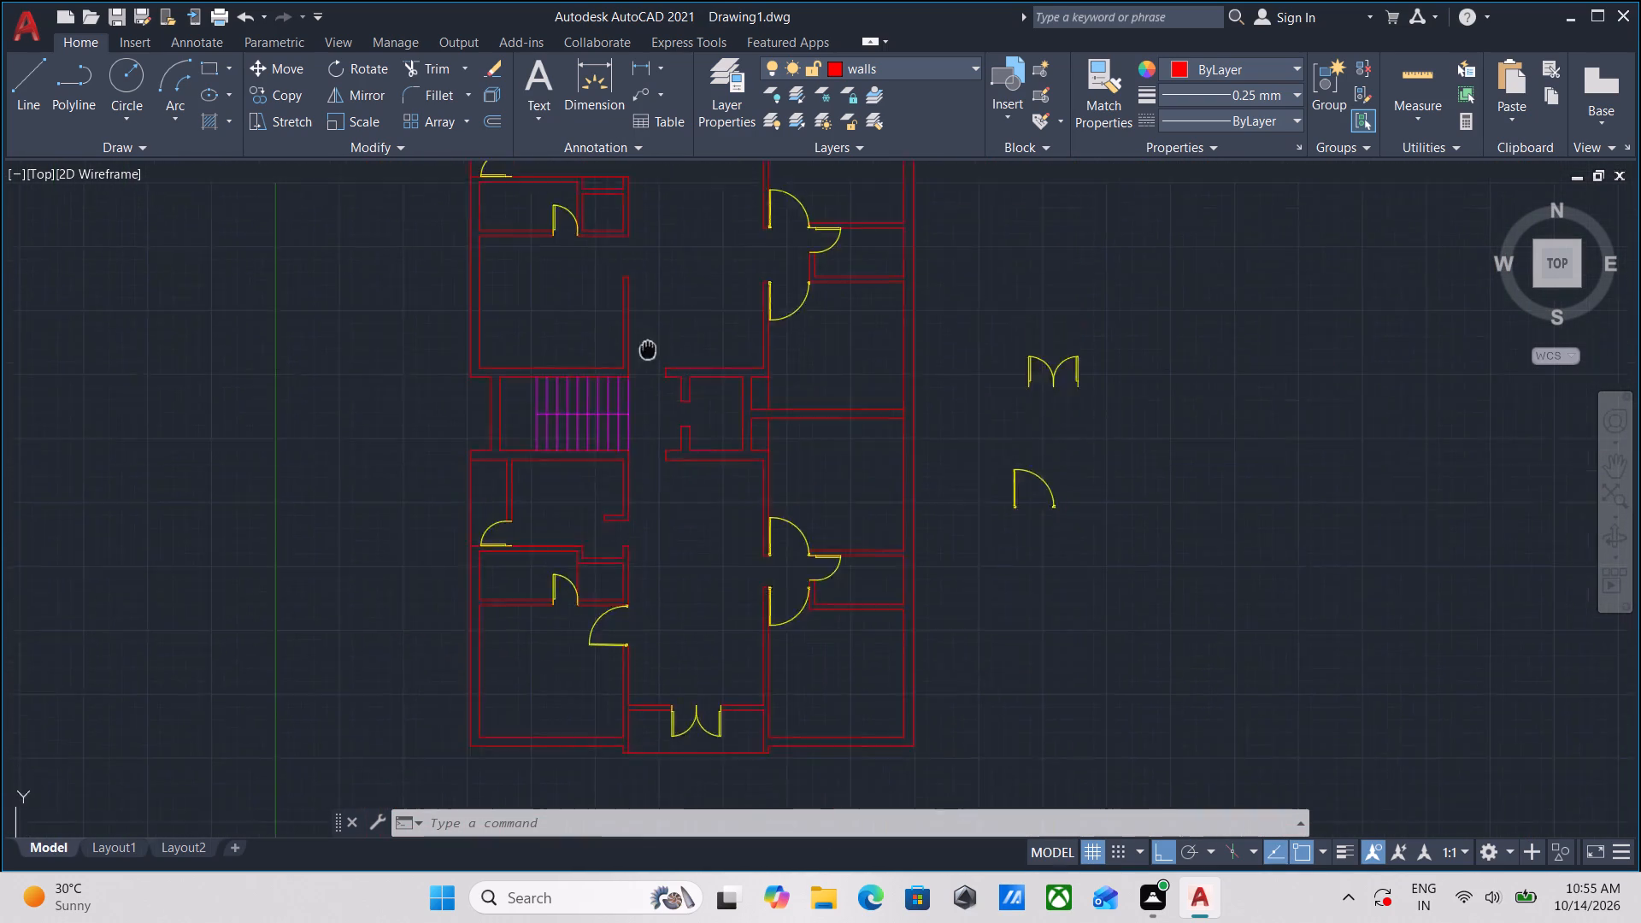
{"action": "middle_click_drag", "start_coordinate": [644, 366], "coordinate": [607, 463]}
{"action": "middle_click_drag", "start_coordinate": [602, 503], "coordinate": [606, 475]}
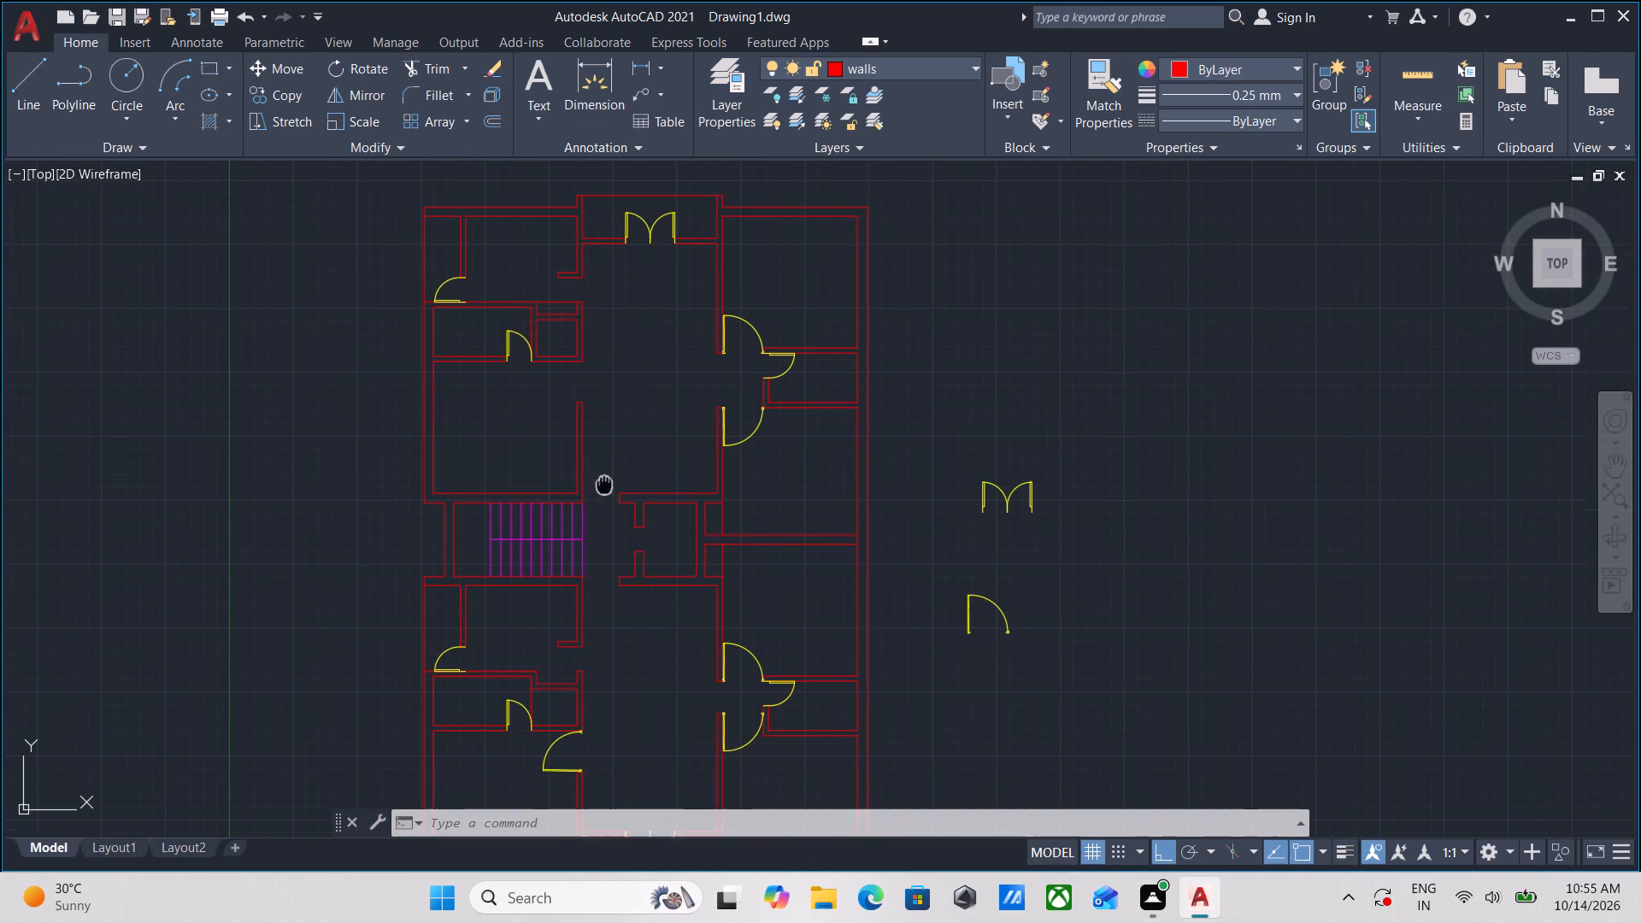
{"action": "middle_click_drag", "start_coordinate": [606, 475], "coordinate": [633, 332]}
{"action": "middle_click_drag", "start_coordinate": [654, 624], "coordinate": [661, 530]}
{"action": "scroll", "coordinate": [654, 624], "scroll_direction": "up", "scroll_amount": 1}
{"action": "scroll", "coordinate": [547, 542], "scroll_direction": "down", "scroll_amount": 1}
{"action": "middle_click_drag", "start_coordinate": [547, 542], "coordinate": [546, 667]}
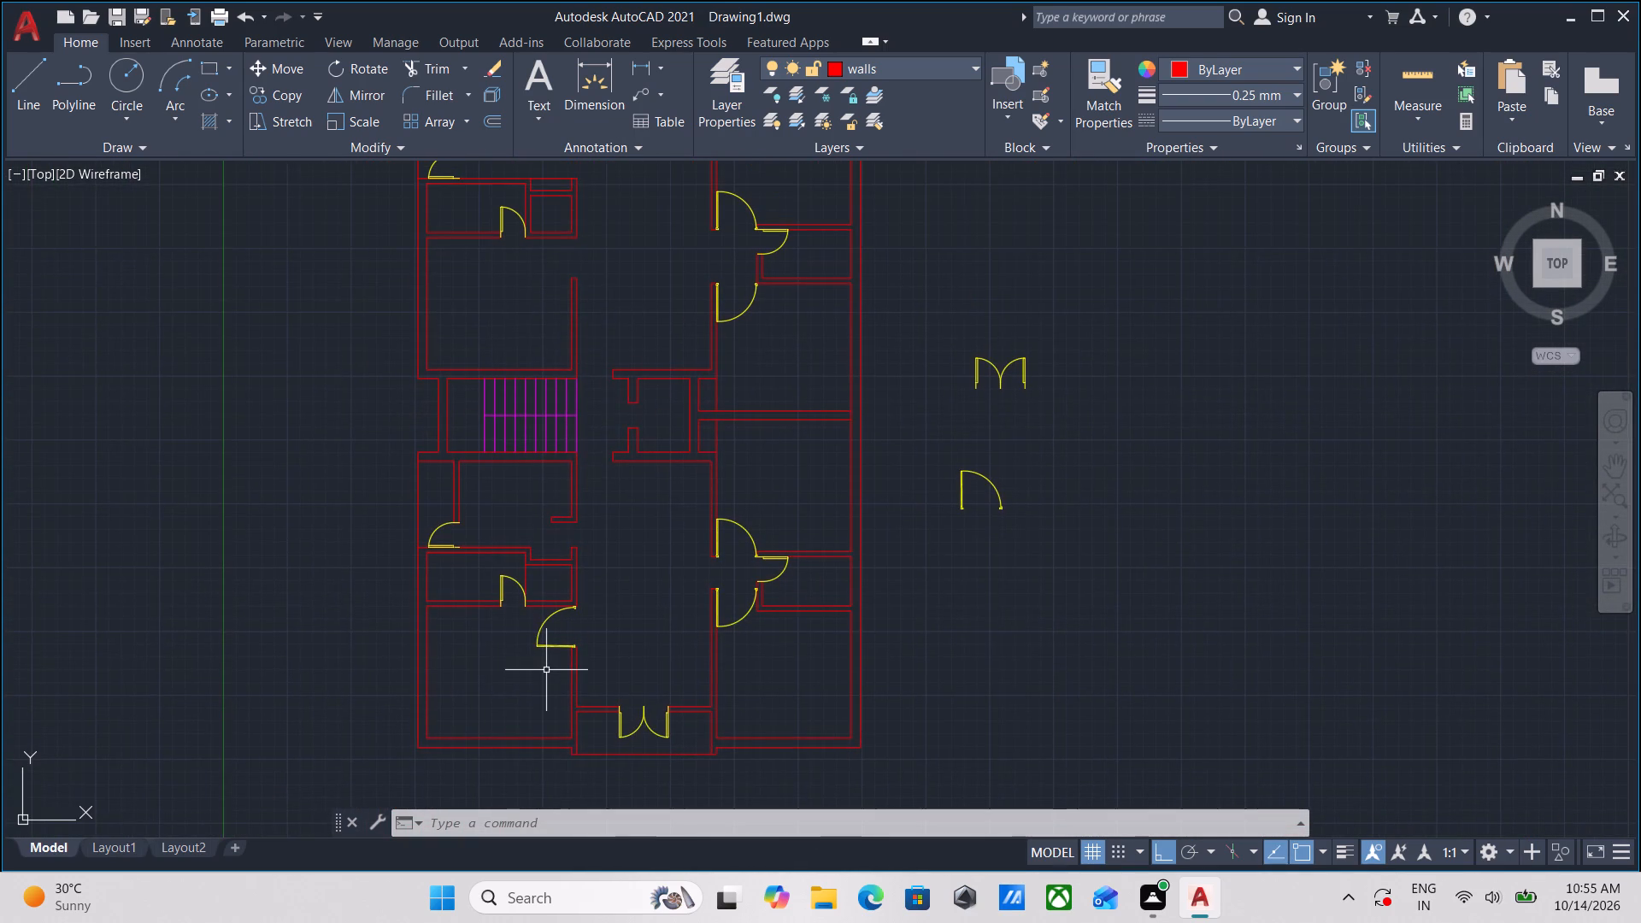
Copy the southern unit's southwest room door about 30'-1" north, from its lower frame's bottom east corner onto the matching wall end in the northern unit.
{"action": "left_click", "coordinate": [540, 681]}
{"action": "left_click", "coordinate": [535, 633]}
{"action": "scroll", "coordinate": [608, 640], "scroll_direction": "up", "scroll_amount": 2}
{"action": "middle_click_drag", "start_coordinate": [600, 644], "coordinate": [697, 572]}
{"action": "scroll", "coordinate": [600, 644], "scroll_direction": "up", "scroll_amount": 1}
{"action": "type", "text": "CO"}
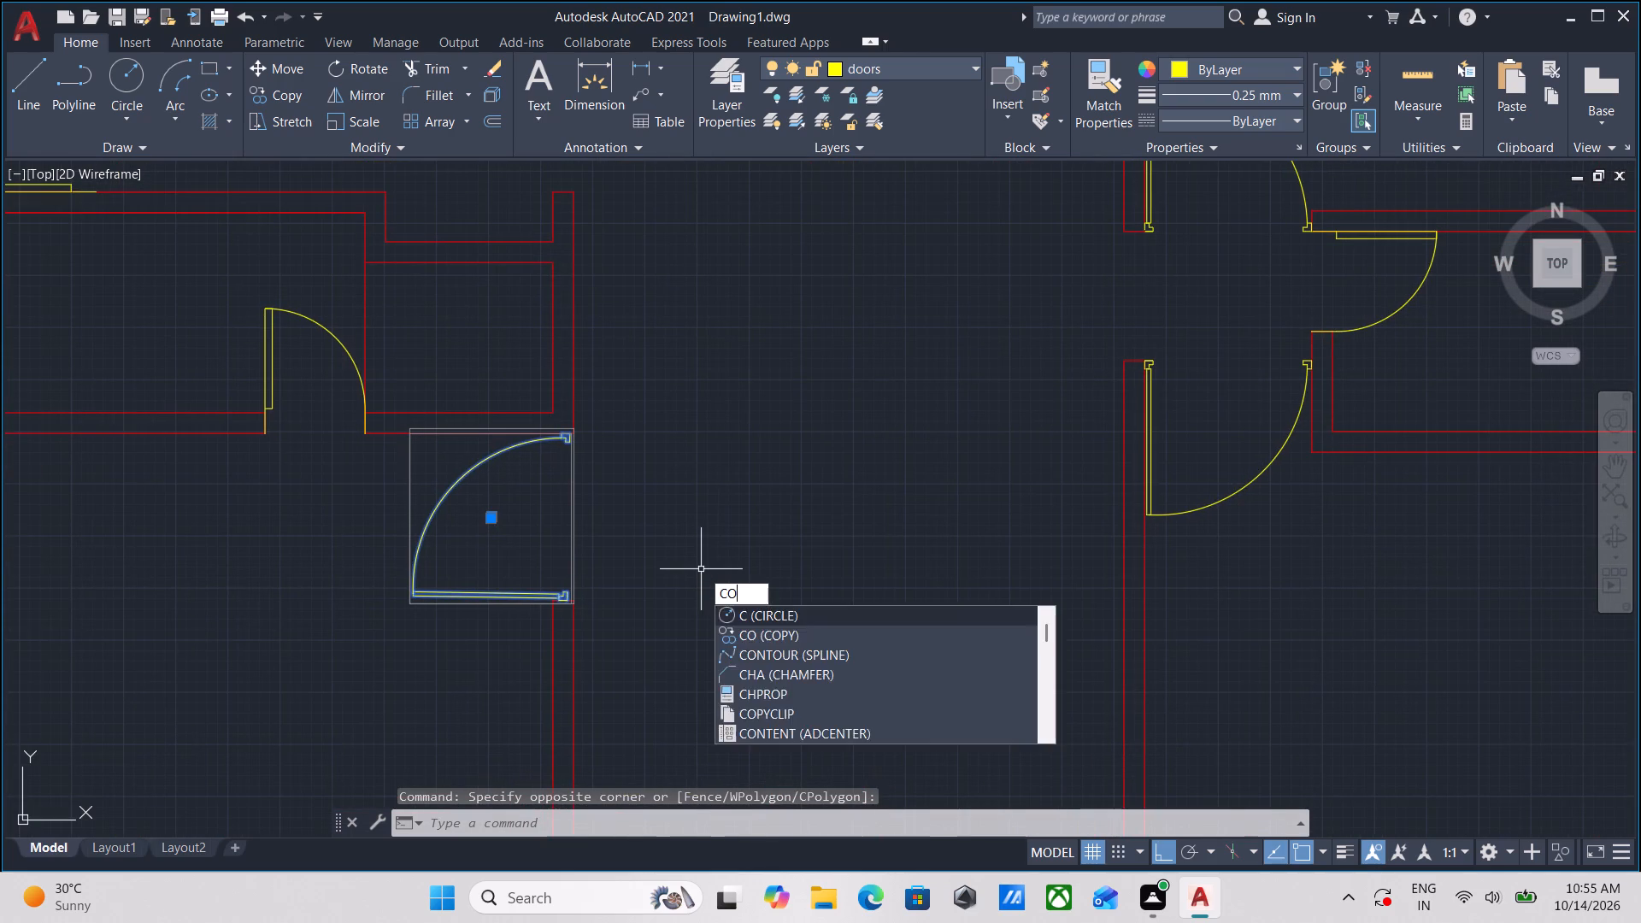
{"action": "key", "text": "Return"}
{"action": "scroll", "coordinate": [618, 620], "scroll_direction": "up", "scroll_amount": 3}
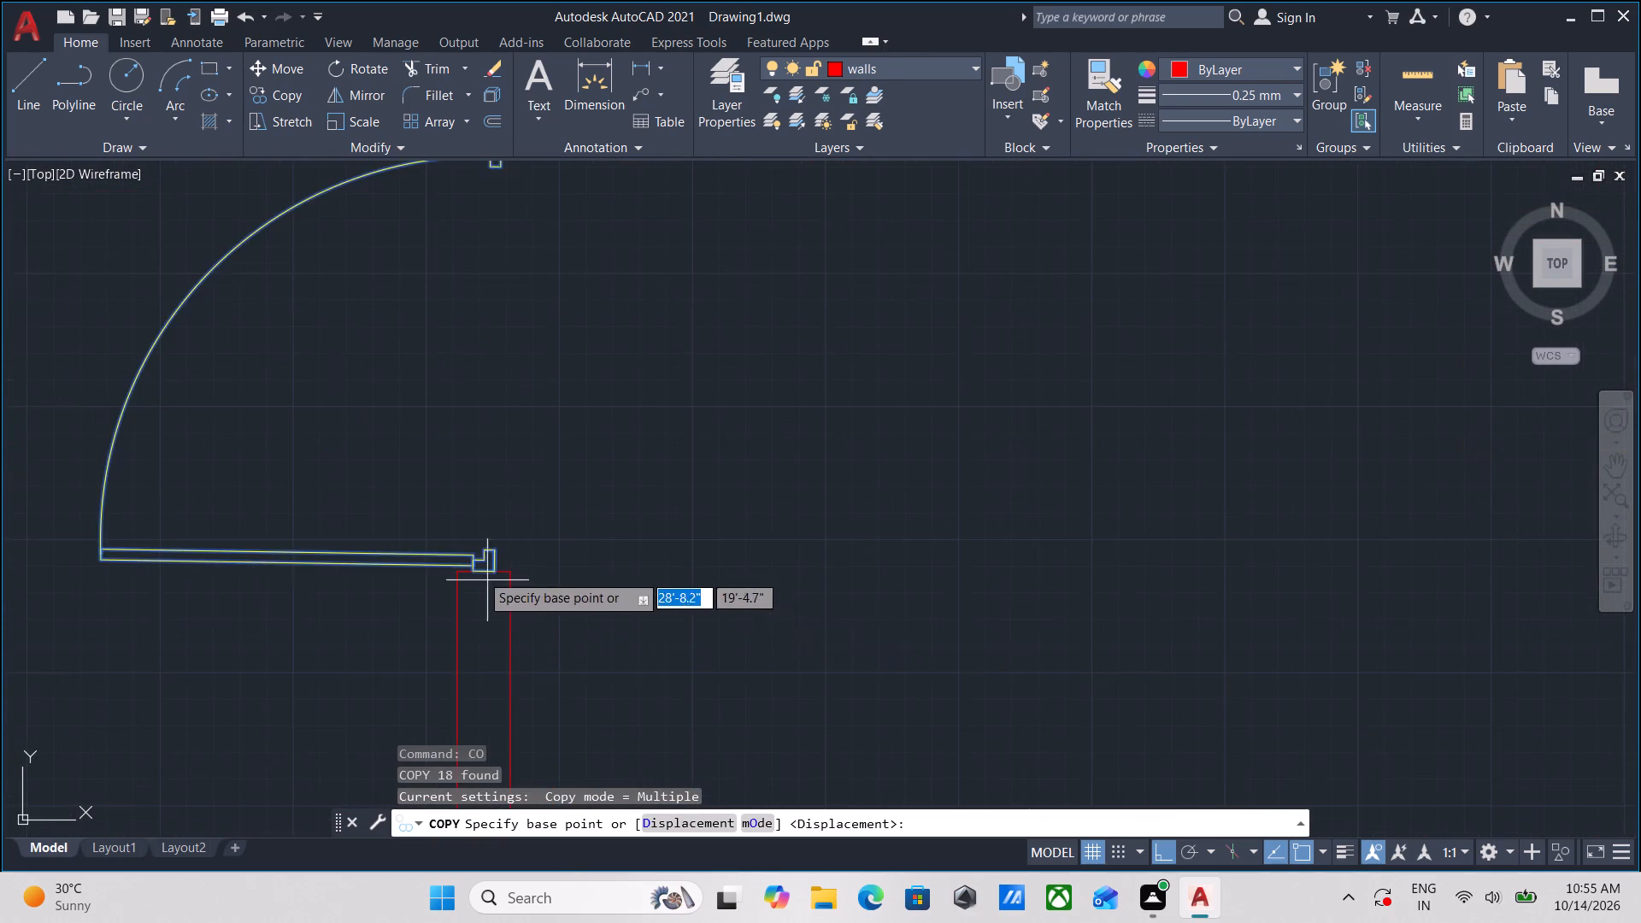
{"action": "scroll", "coordinate": [473, 567], "scroll_direction": "up", "scroll_amount": 2}
{"action": "left_click", "coordinate": [552, 601]}
{"action": "scroll", "coordinate": [612, 368], "scroll_direction": "down", "scroll_amount": 3}
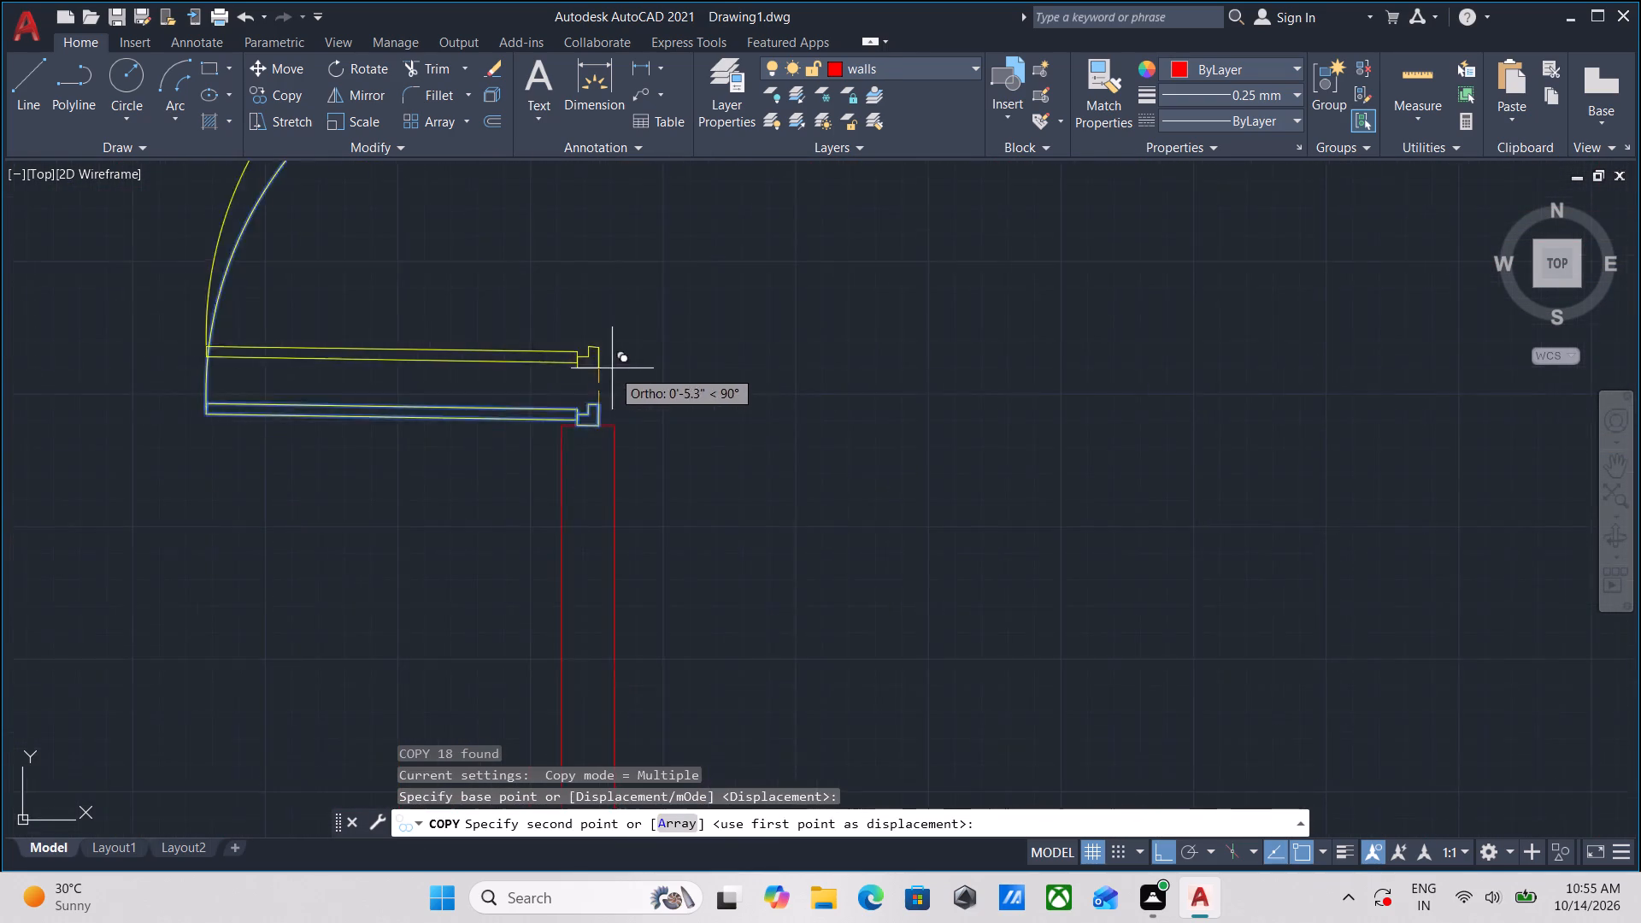
{"action": "scroll", "coordinate": [611, 371], "scroll_direction": "down", "scroll_amount": 1}
{"action": "middle_click_drag", "start_coordinate": [609, 376], "coordinate": [587, 668]}
{"action": "scroll", "coordinate": [591, 406], "scroll_direction": "down", "scroll_amount": 4}
{"action": "middle_click_drag", "start_coordinate": [584, 419], "coordinate": [575, 626]}
{"action": "scroll", "coordinate": [562, 382], "scroll_direction": "up", "scroll_amount": 3}
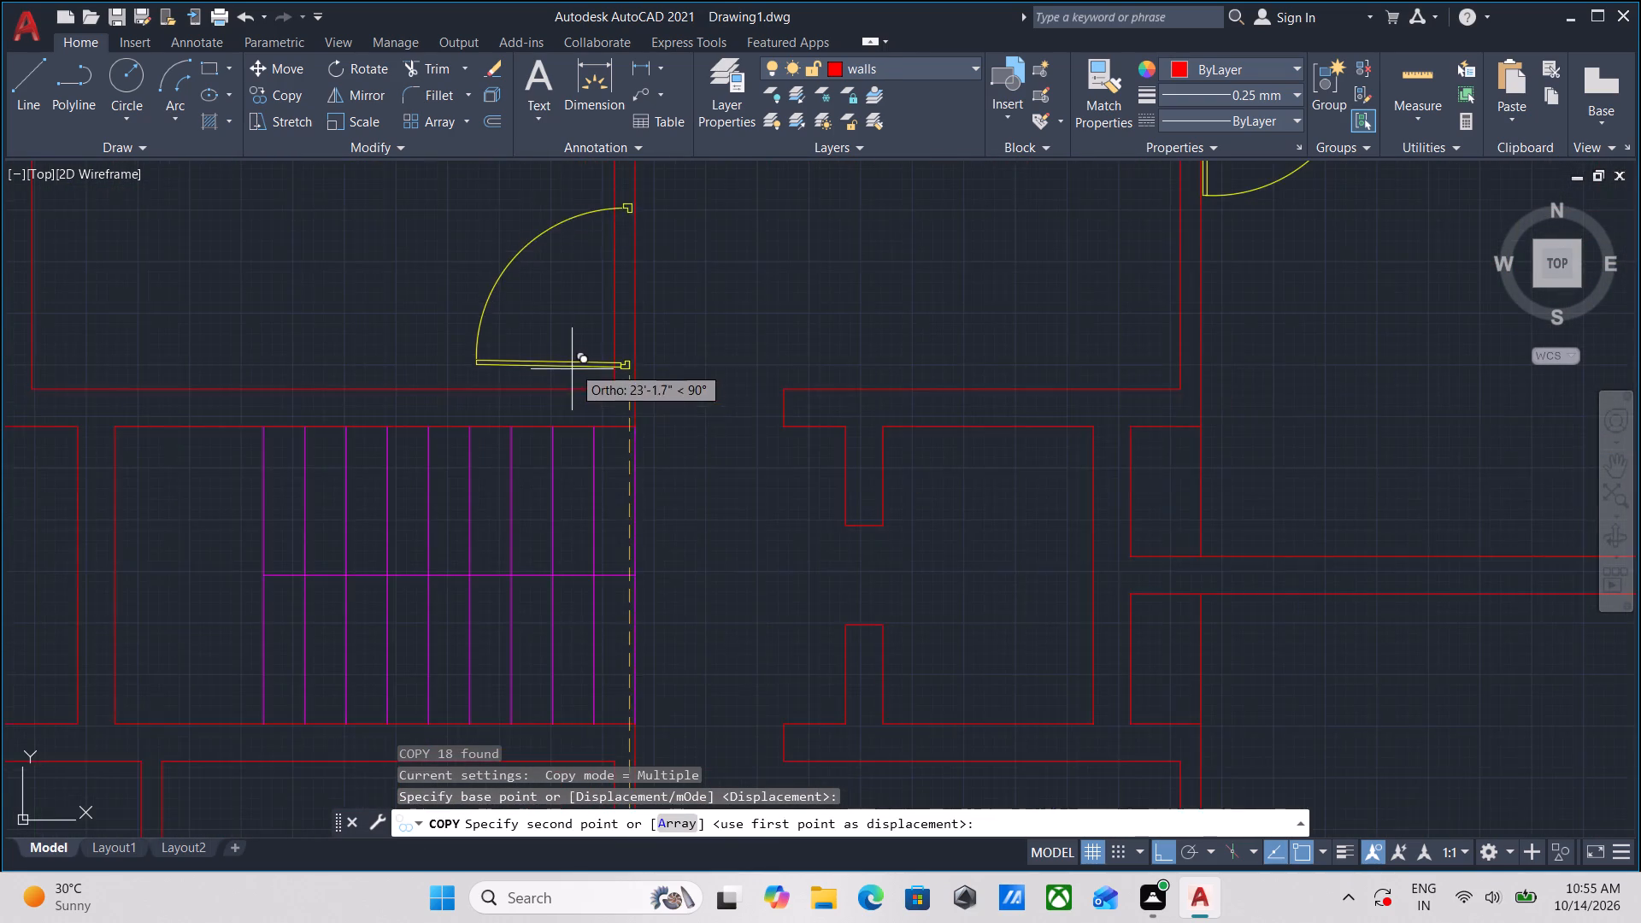
{"action": "middle_click_drag", "start_coordinate": [573, 367], "coordinate": [585, 638]}
{"action": "middle_click_drag", "start_coordinate": [616, 391], "coordinate": [621, 580]}
{"action": "scroll", "coordinate": [665, 459], "scroll_direction": "up", "scroll_amount": 2}
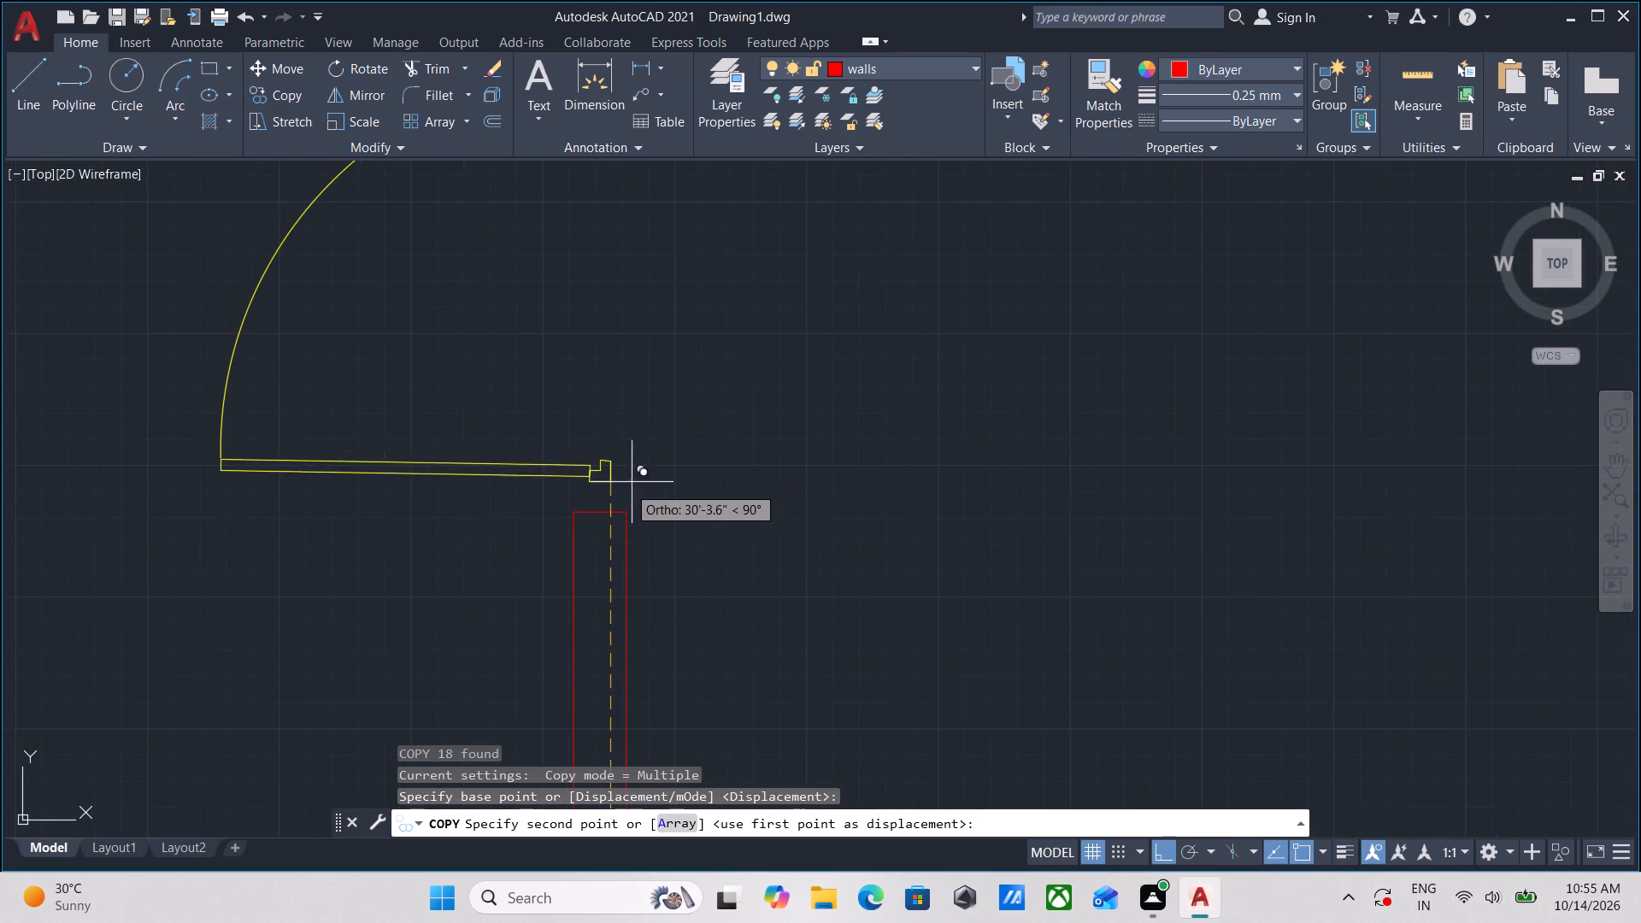
{"action": "scroll", "coordinate": [608, 520], "scroll_direction": "up", "scroll_amount": 3}
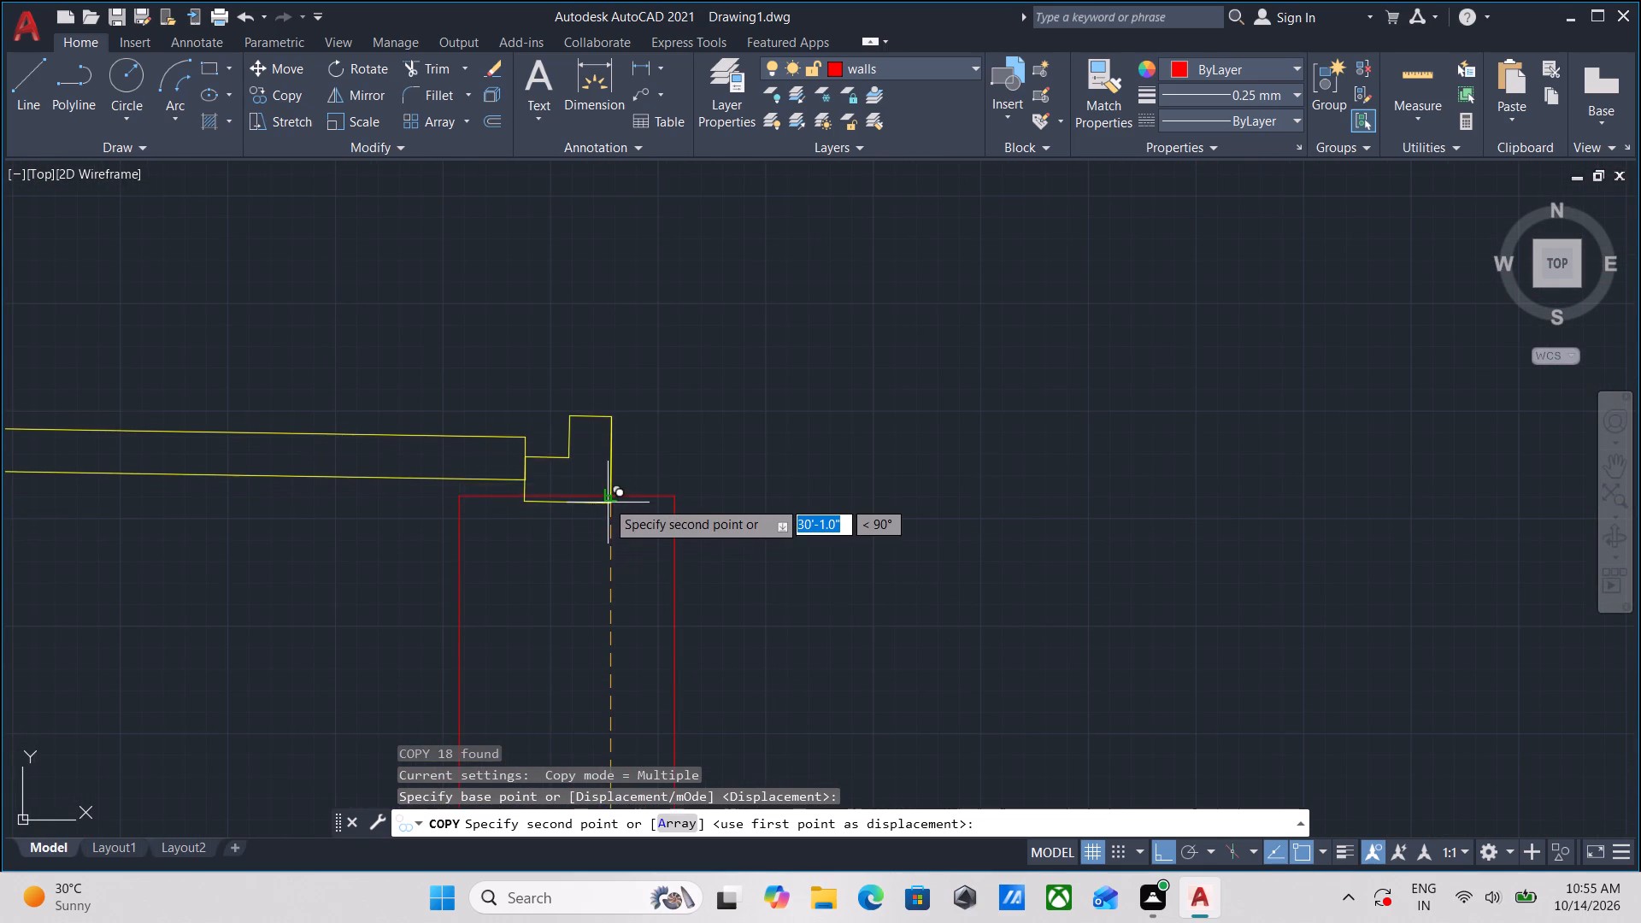
{"action": "left_click", "coordinate": [606, 499]}
{"action": "scroll", "coordinate": [653, 406], "scroll_direction": "down", "scroll_amount": 4}
{"action": "middle_click_drag", "start_coordinate": [635, 474], "coordinate": [610, 614]}
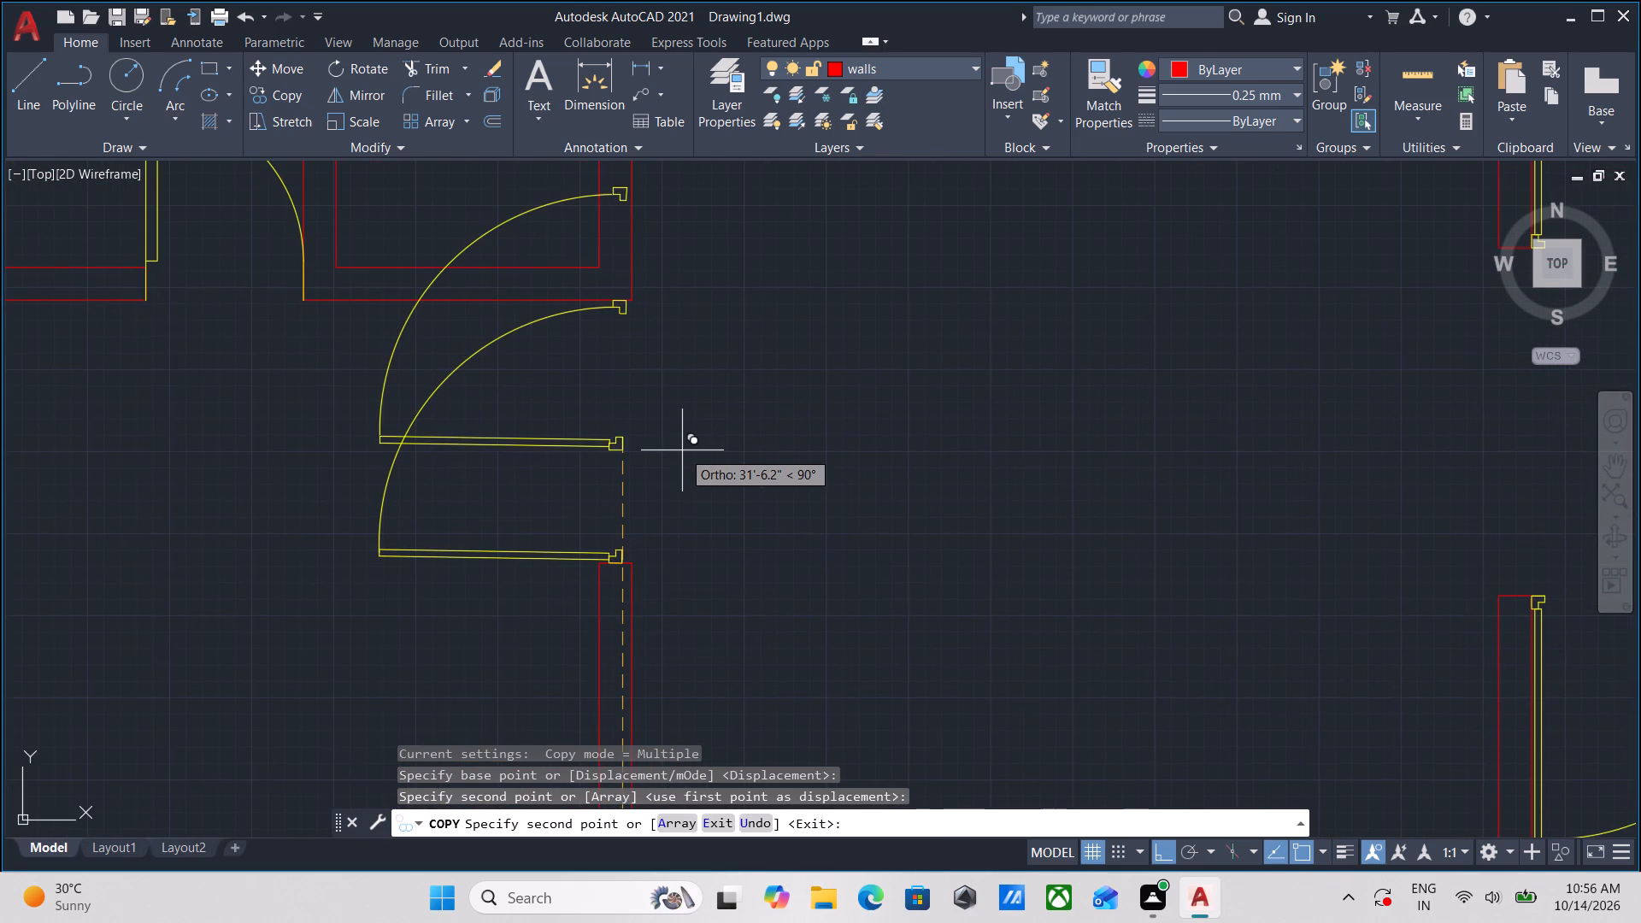
Examine the copied door's fit in the northern unit and the walls around the two small west rooms beside it.
{"action": "key", "text": "Escape"}
{"action": "scroll", "coordinate": [628, 318], "scroll_direction": "up", "scroll_amount": 2}
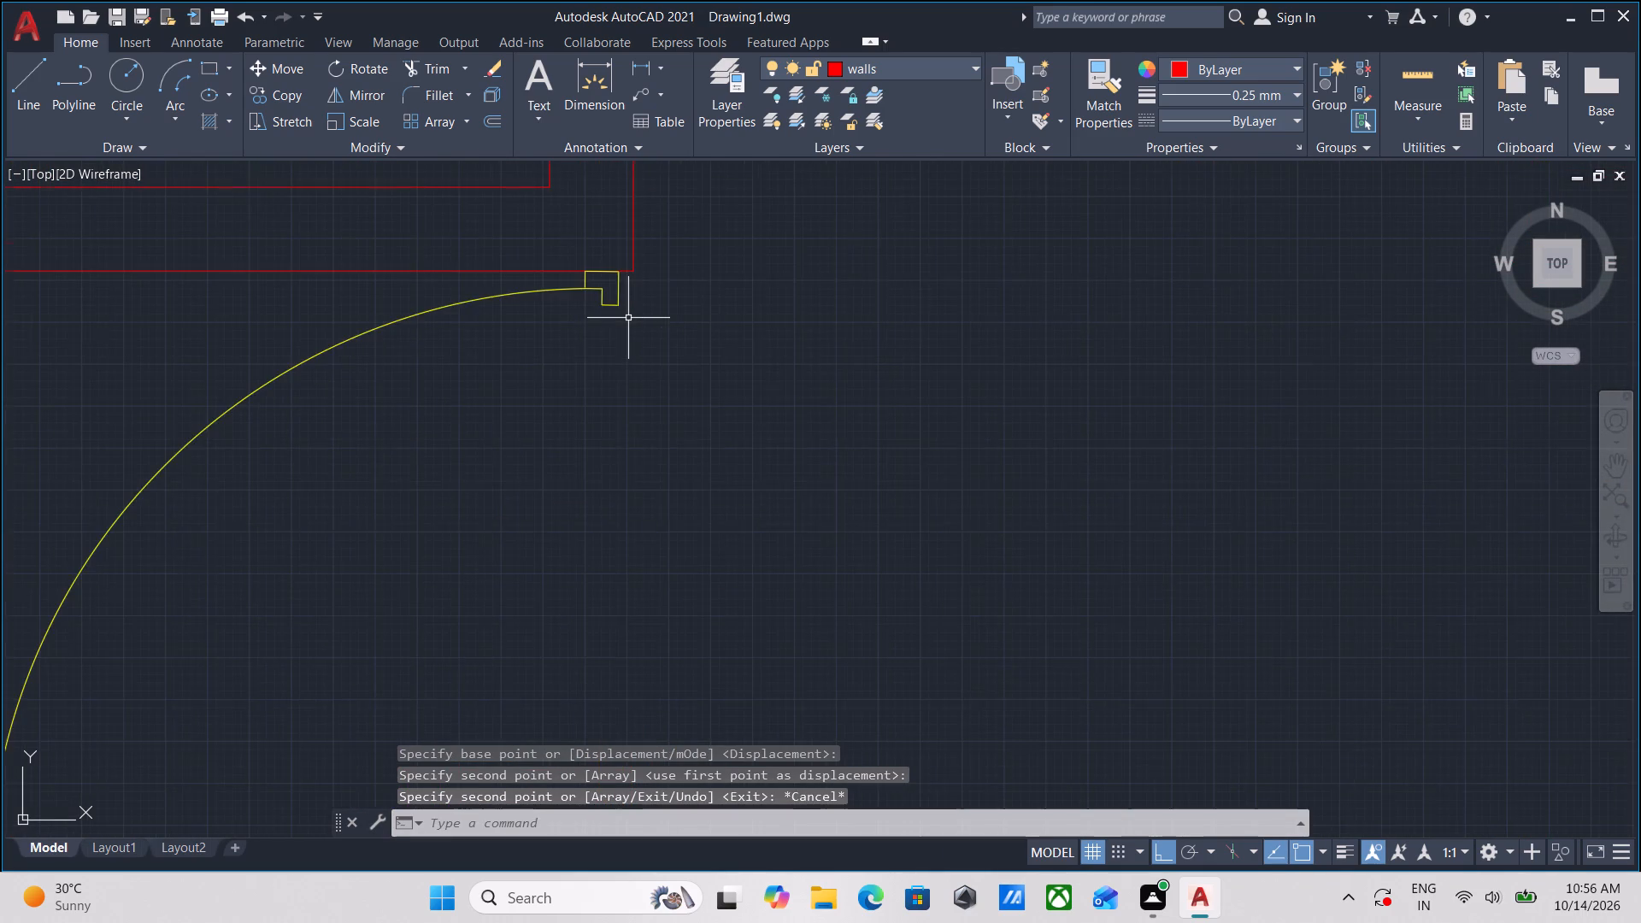
{"action": "scroll", "coordinate": [628, 318], "scroll_direction": "up", "scroll_amount": 2}
{"action": "scroll", "coordinate": [628, 318], "scroll_direction": "down", "scroll_amount": 5}
{"action": "middle_click_drag", "start_coordinate": [684, 351], "coordinate": [578, 320]}
{"action": "scroll", "coordinate": [649, 397], "scroll_direction": "down", "scroll_amount": 1}
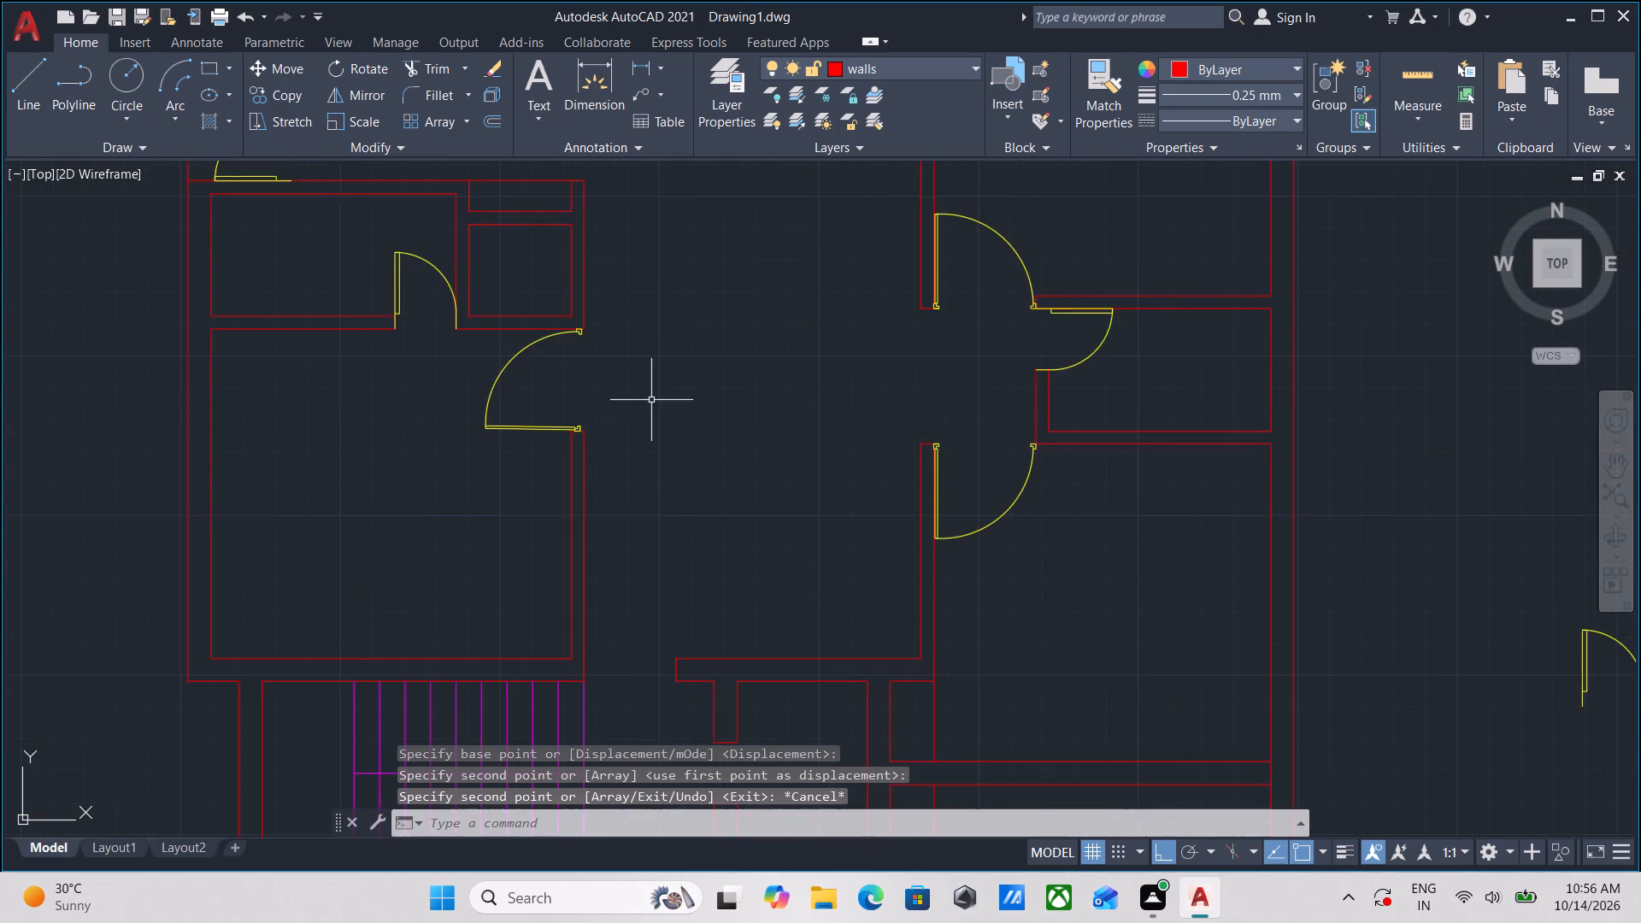
{"action": "scroll", "coordinate": [651, 400], "scroll_direction": "down", "scroll_amount": 1}
{"action": "middle_click", "coordinate": [651, 400]}
{"action": "middle_click_drag", "start_coordinate": [647, 408], "coordinate": [443, 414]}
{"action": "middle_click_drag", "start_coordinate": [504, 432], "coordinate": [504, 472]}
{"action": "scroll", "coordinate": [504, 432], "scroll_direction": "down", "scroll_amount": 1}
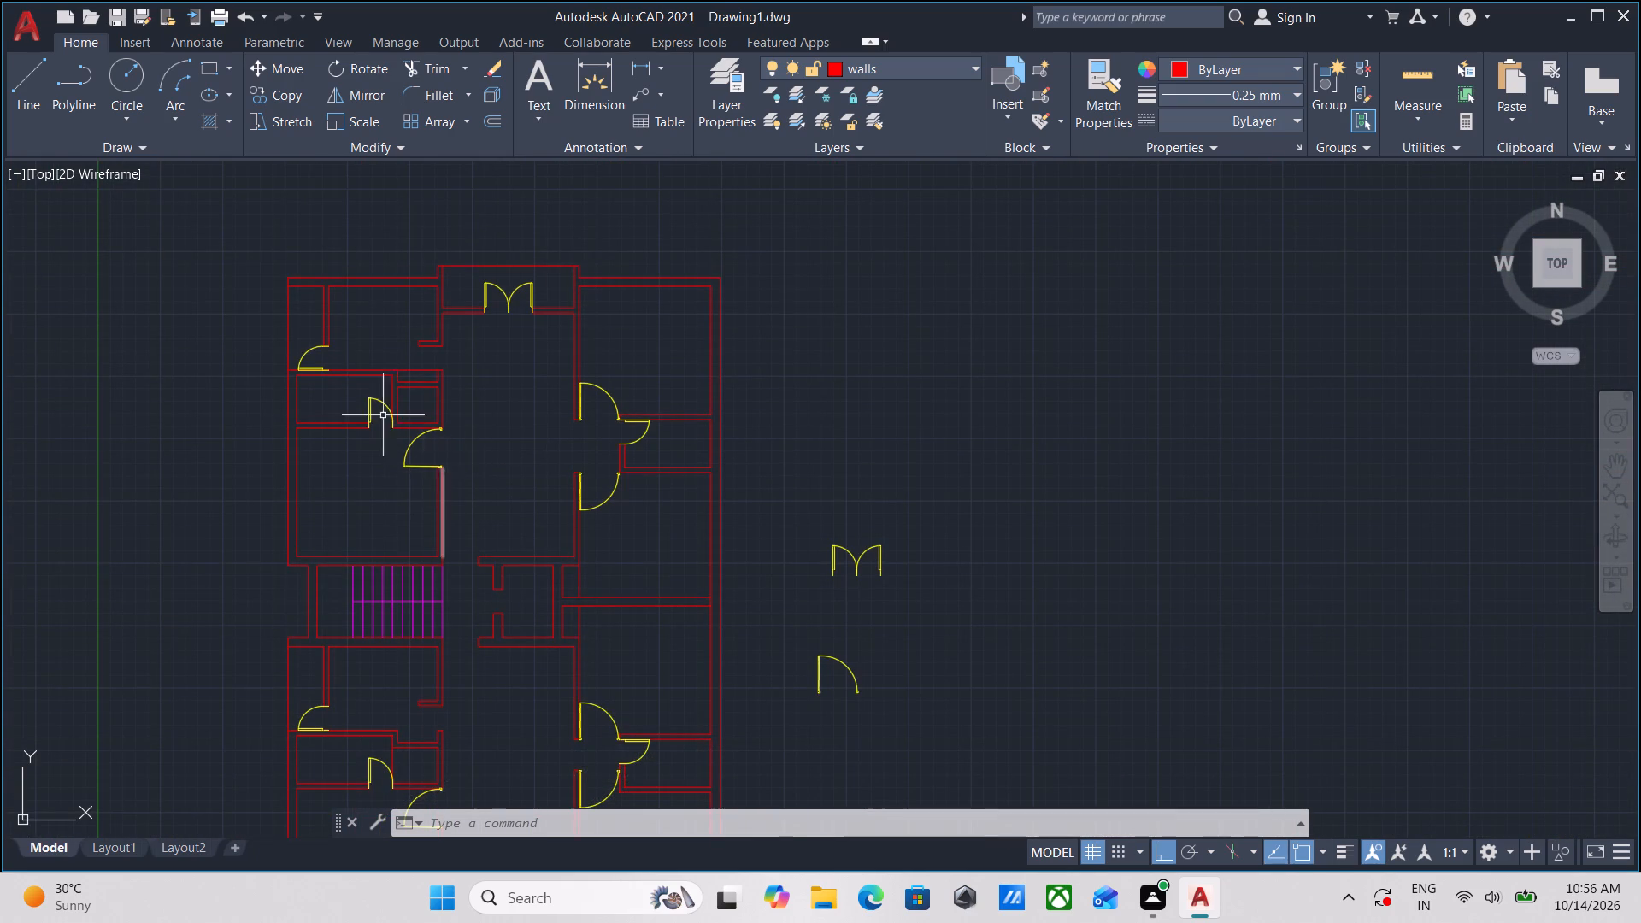
{"action": "scroll", "coordinate": [326, 332], "scroll_direction": "up", "scroll_amount": 2}
{"action": "scroll", "coordinate": [481, 473], "scroll_direction": "up", "scroll_amount": 2}
{"action": "middle_click_drag", "start_coordinate": [472, 472], "coordinate": [538, 486]}
{"action": "middle_click_drag", "start_coordinate": [527, 497], "coordinate": [618, 485]}
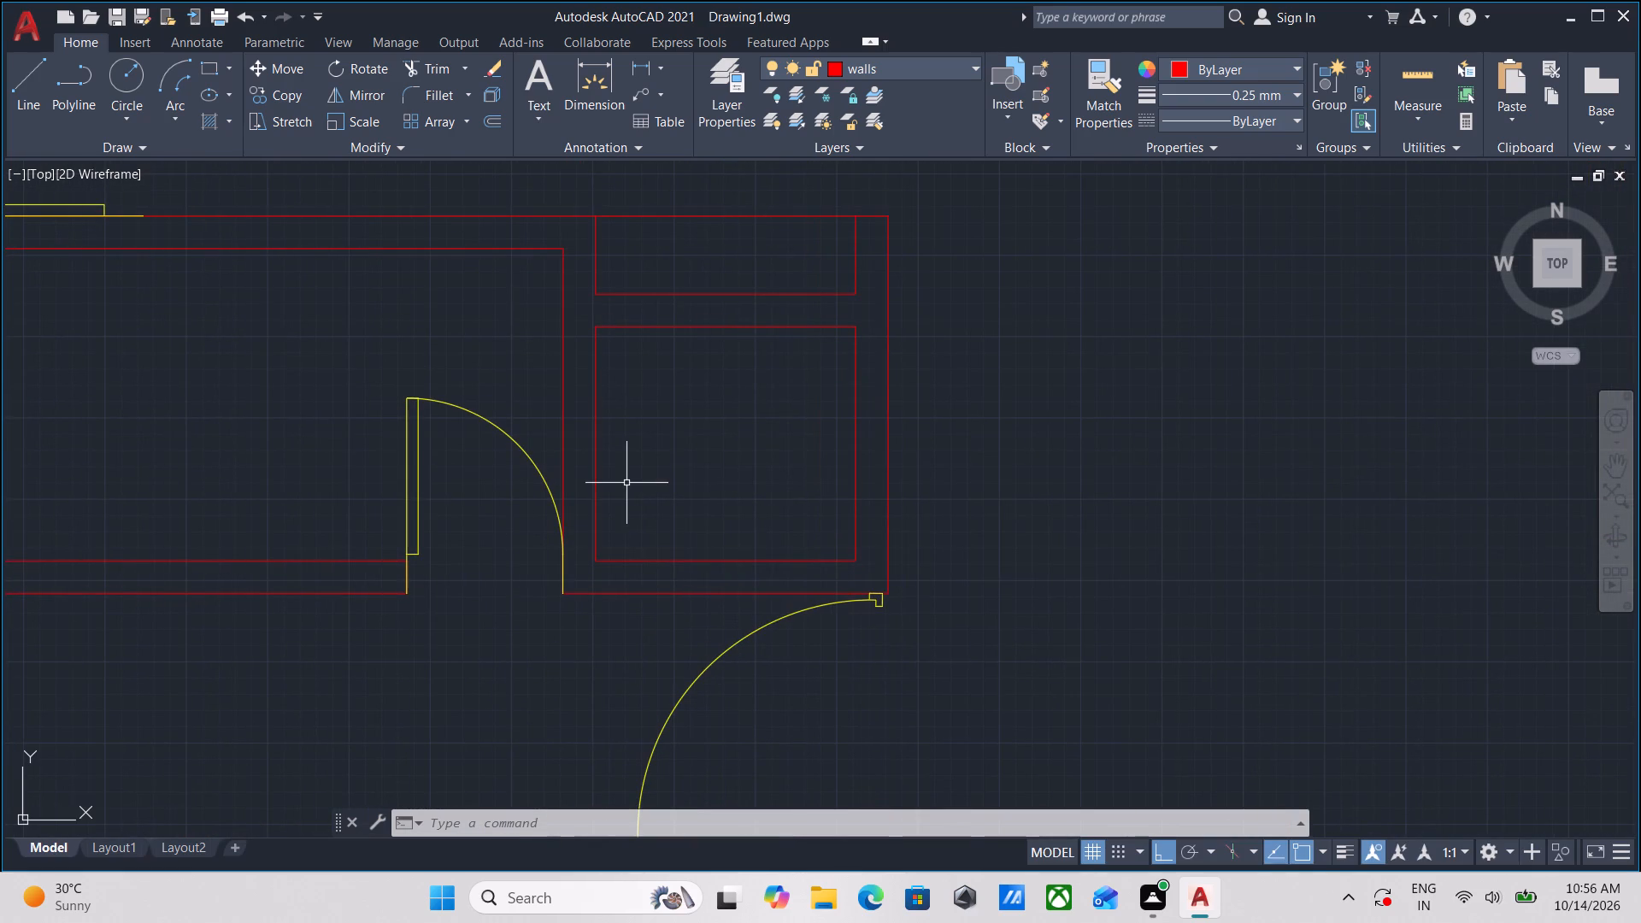
{"action": "scroll", "coordinate": [565, 567], "scroll_direction": "up", "scroll_amount": 2}
{"action": "middle_click_drag", "start_coordinate": [673, 526], "coordinate": [674, 575]}
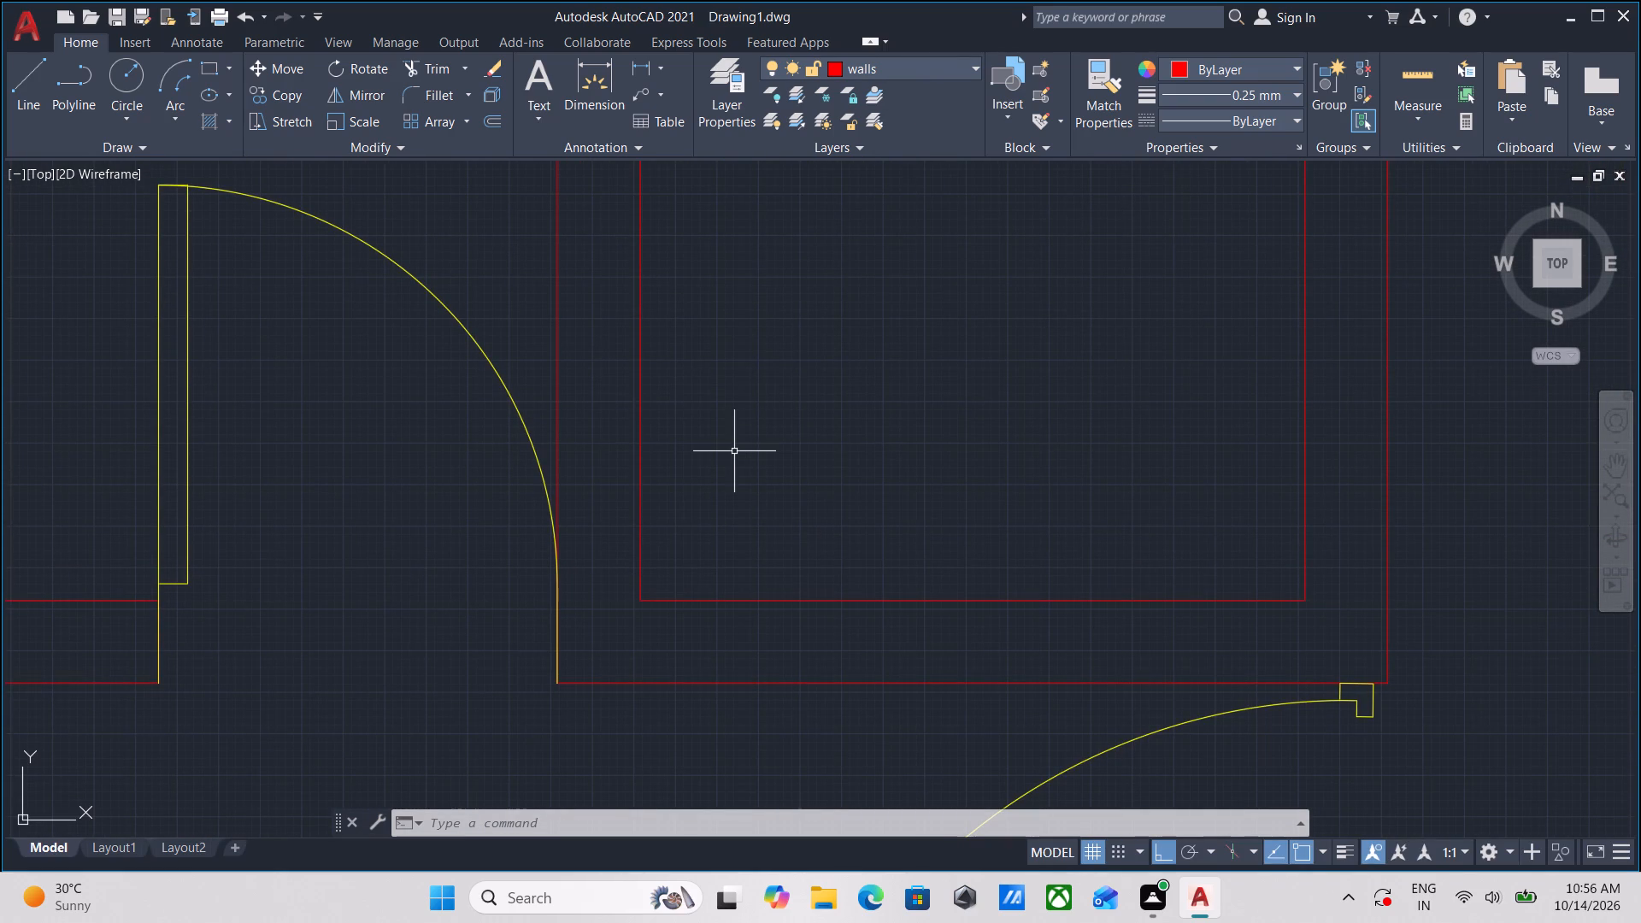
Draw a line about 5" long from the northern unit's small closet room's southwest inner corner west to the adjacent room's wall line.
{"action": "key", "text": "l"}
{"action": "key", "text": "Return"}
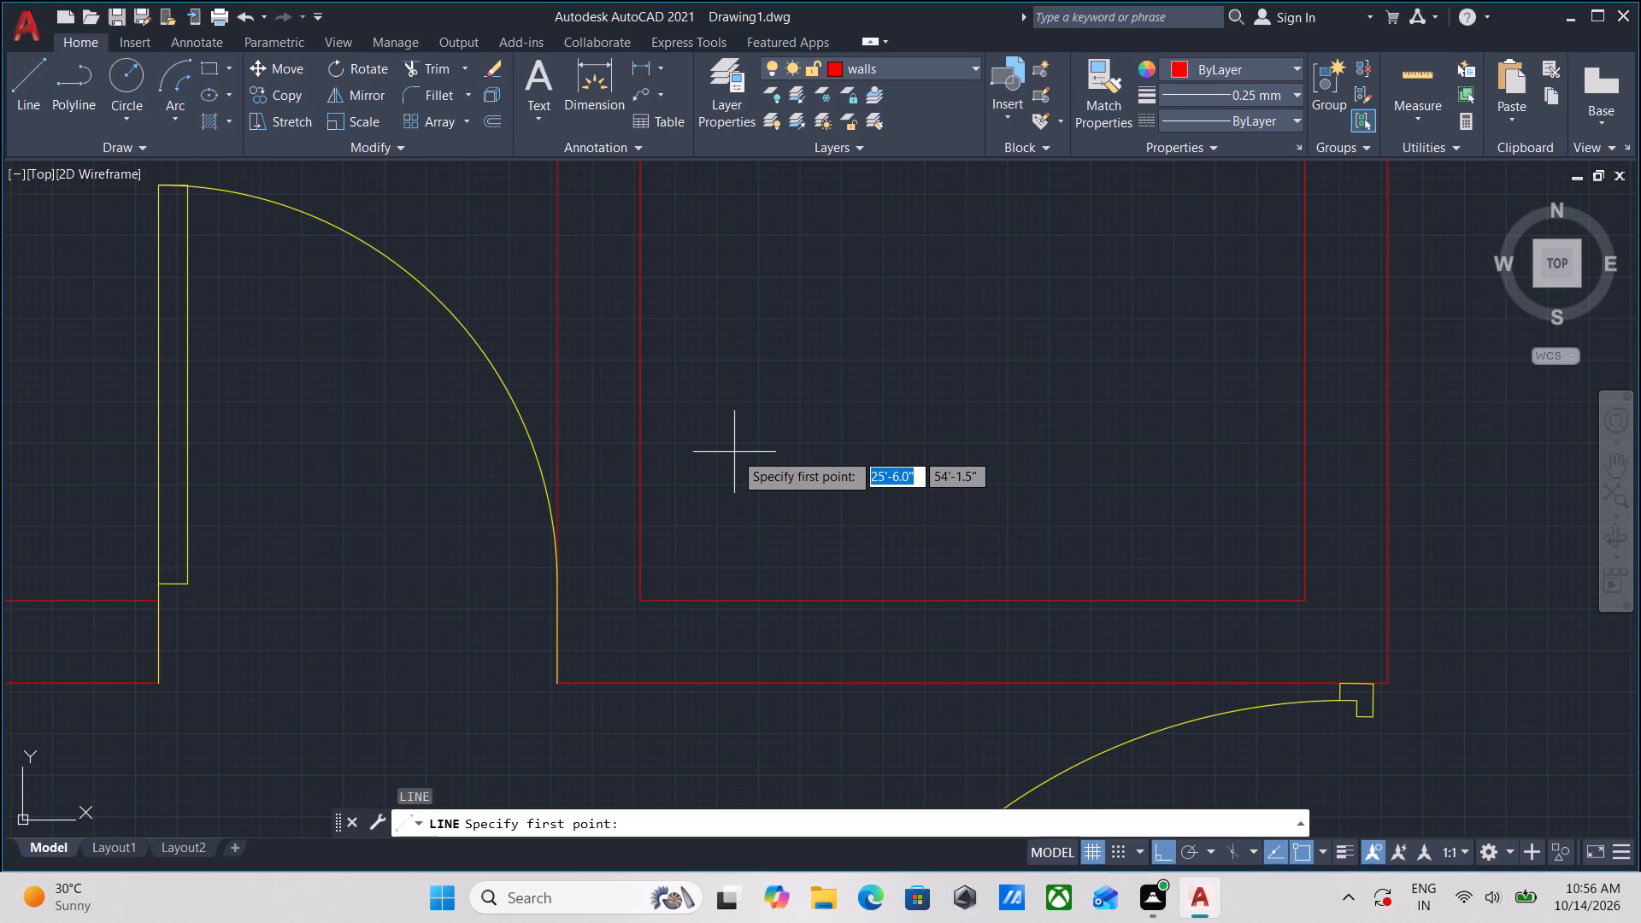
{"action": "scroll", "coordinate": [741, 515], "scroll_direction": "down", "scroll_amount": 2}
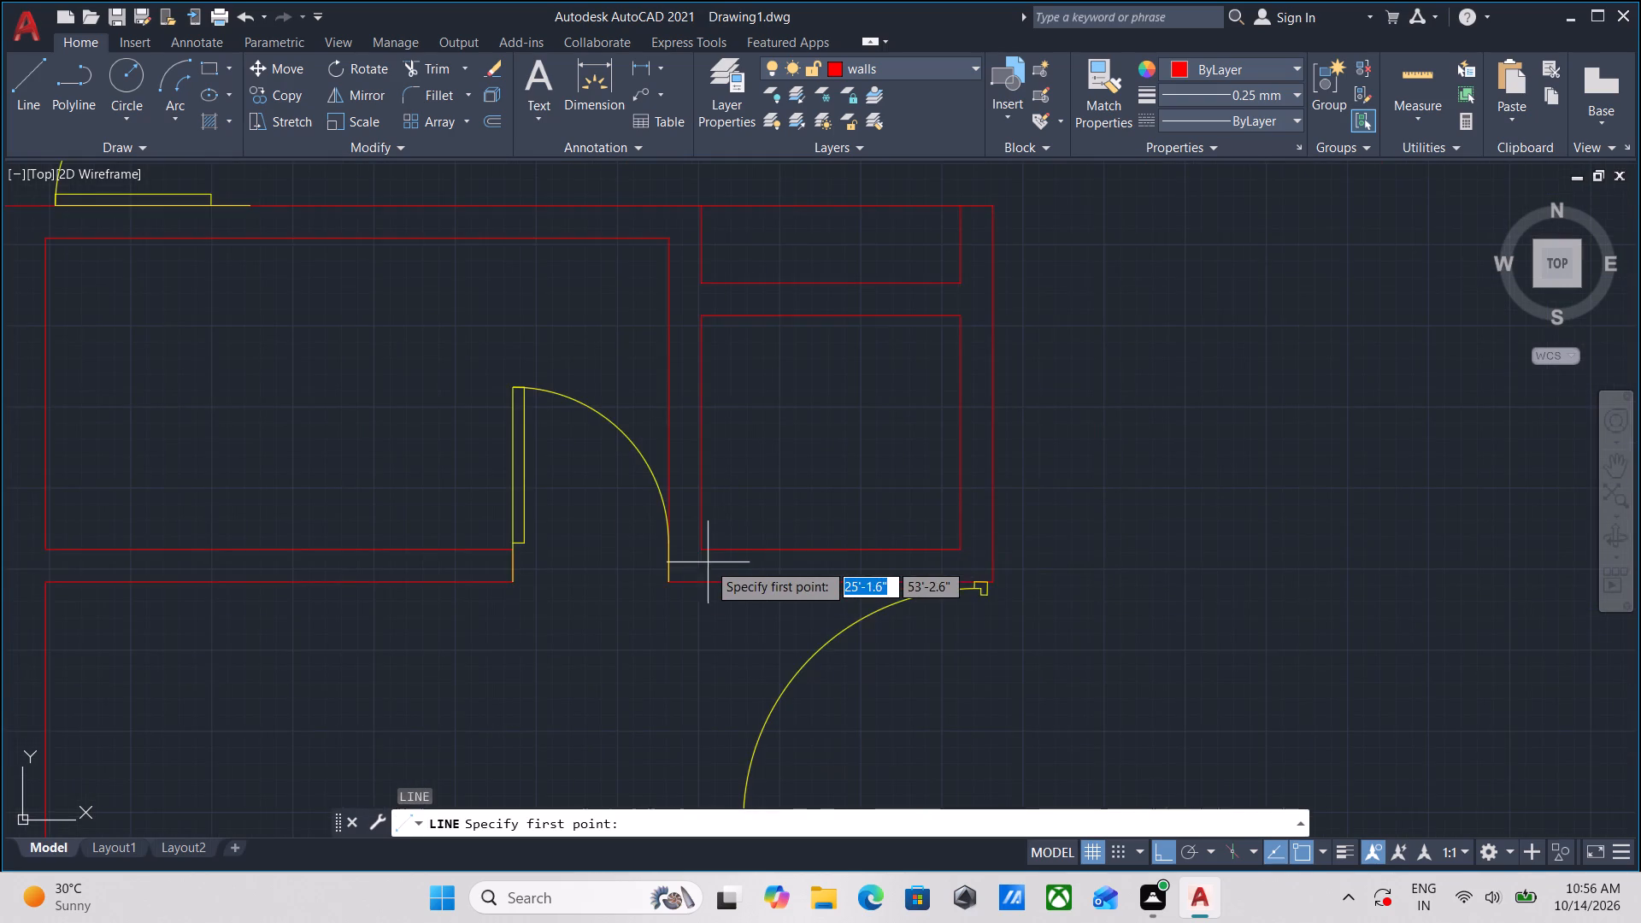
{"action": "scroll", "coordinate": [704, 563], "scroll_direction": "up", "scroll_amount": 2}
{"action": "left_click", "coordinate": [691, 528]}
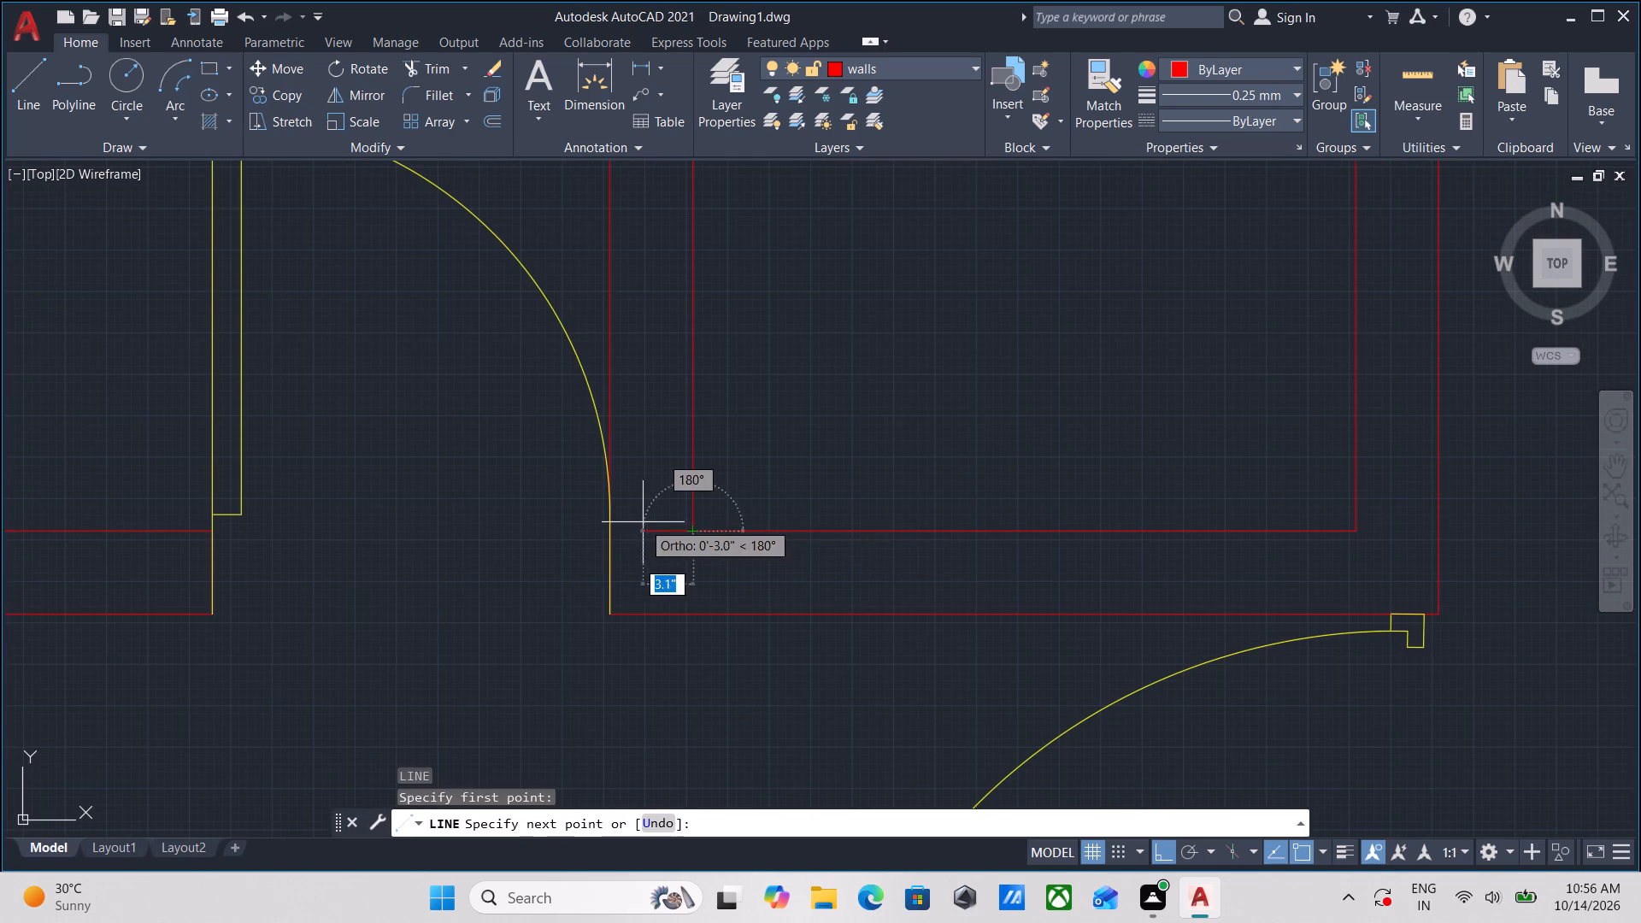
{"action": "left_click", "coordinate": [605, 532]}
{"action": "key", "text": "Escape"}
Draw a line about 5" long from the same closet room's northwest inner corner west to the adjacent room's wall line.
{"action": "scroll", "coordinate": [711, 458], "scroll_direction": "down", "scroll_amount": 3}
{"action": "middle_click_drag", "start_coordinate": [718, 482], "coordinate": [679, 679]}
{"action": "key", "text": "l"}
{"action": "key", "text": "Return"}
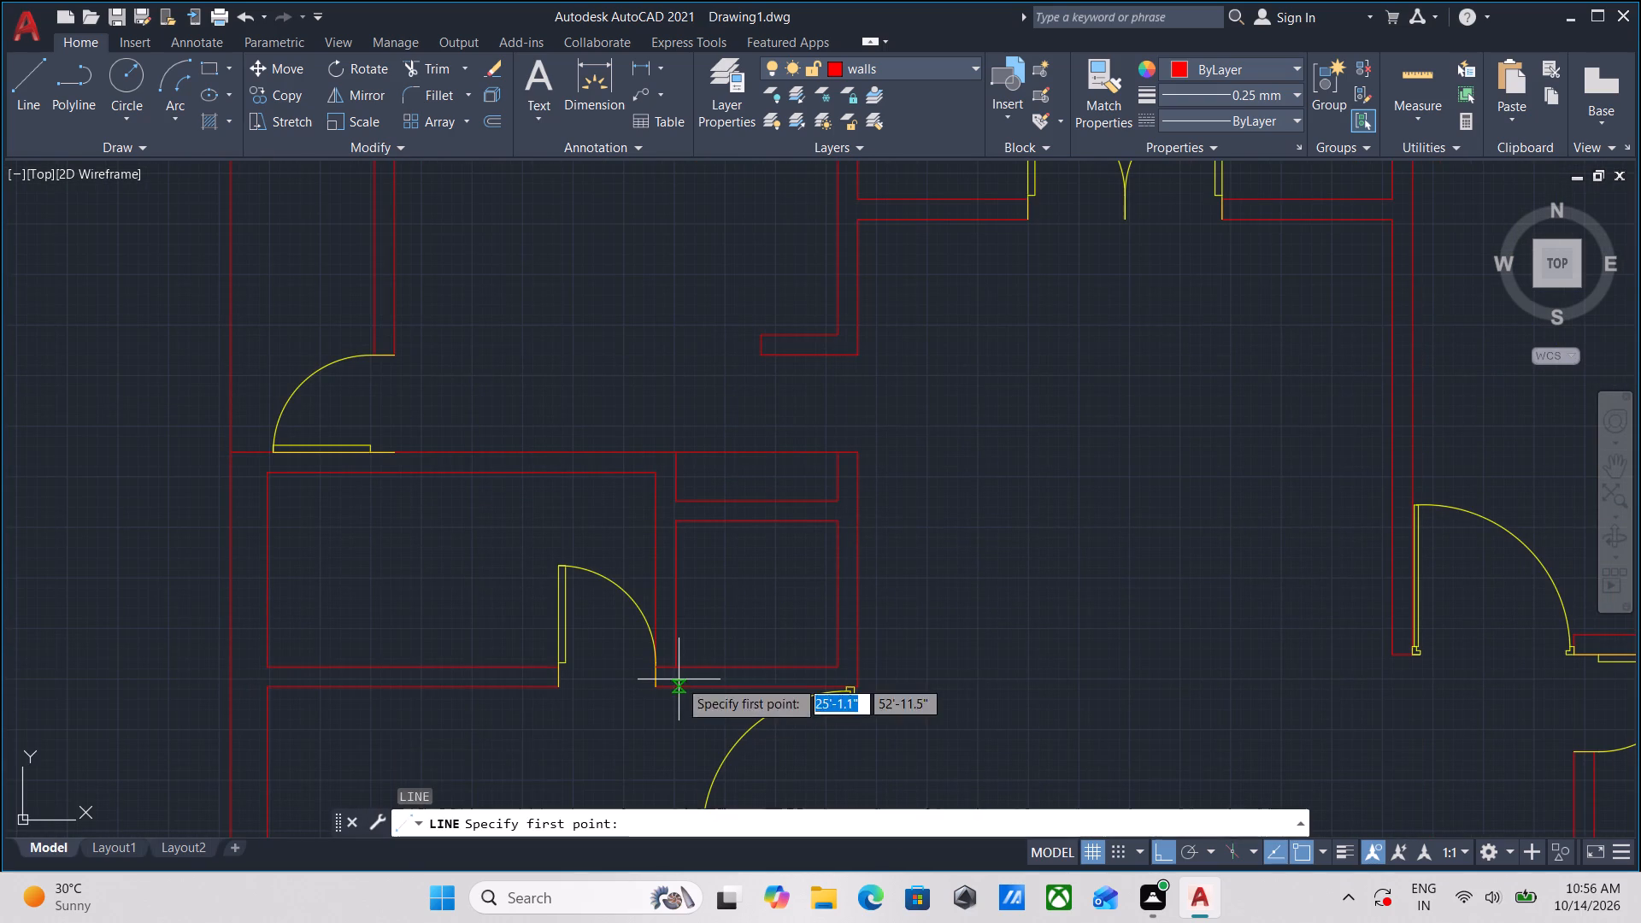
{"action": "scroll", "coordinate": [694, 585], "scroll_direction": "up", "scroll_amount": 3}
{"action": "middle_click_drag", "start_coordinate": [635, 501], "coordinate": [791, 656]}
{"action": "left_click", "coordinate": [770, 505]}
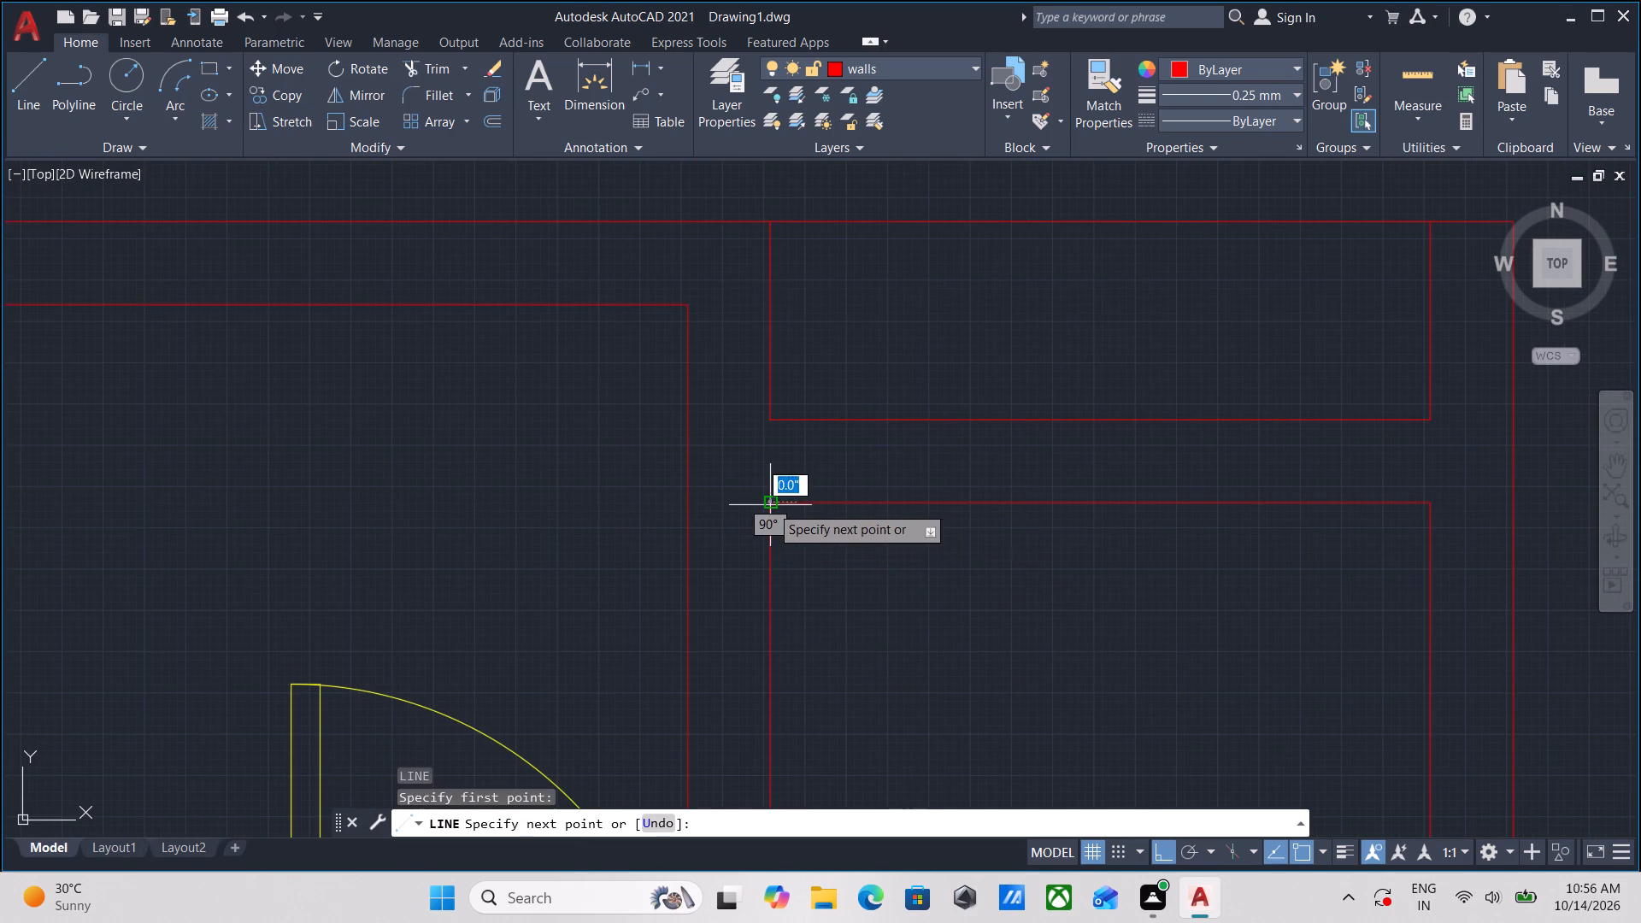
{"action": "left_click", "coordinate": [684, 506]}
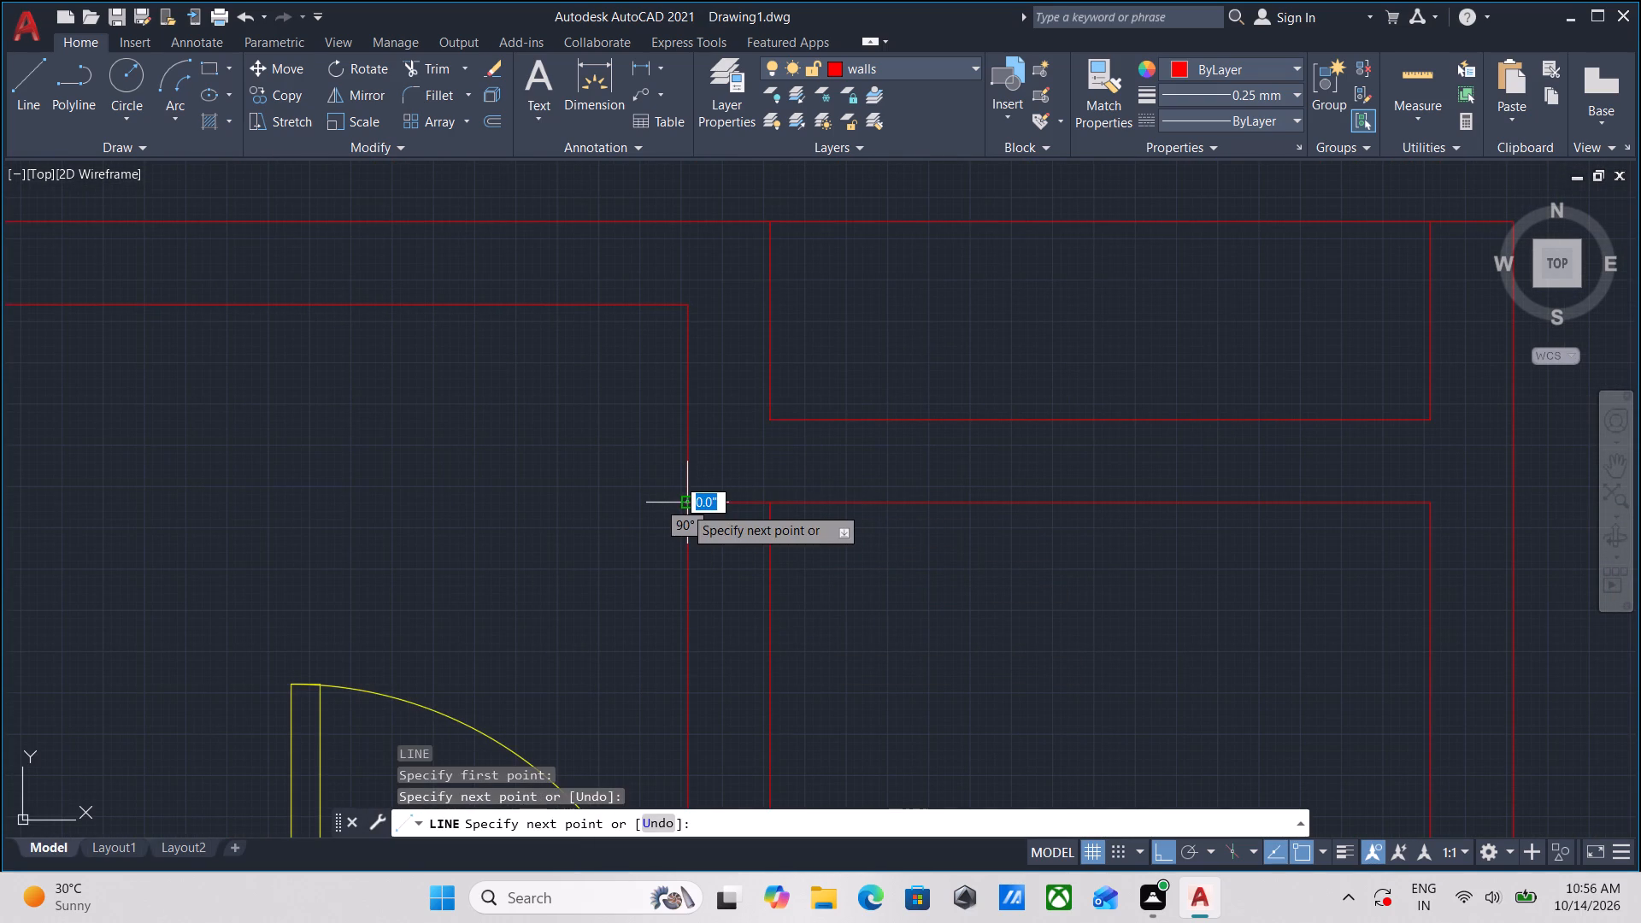
{"action": "key", "text": "Escape"}
Trim both wall lines between the closet room and the adjacent west room in the northern unit, joining the two spaces.
{"action": "scroll", "coordinate": [684, 506], "scroll_direction": "down", "scroll_amount": 3}
{"action": "middle_click_drag", "start_coordinate": [804, 591], "coordinate": [804, 522]}
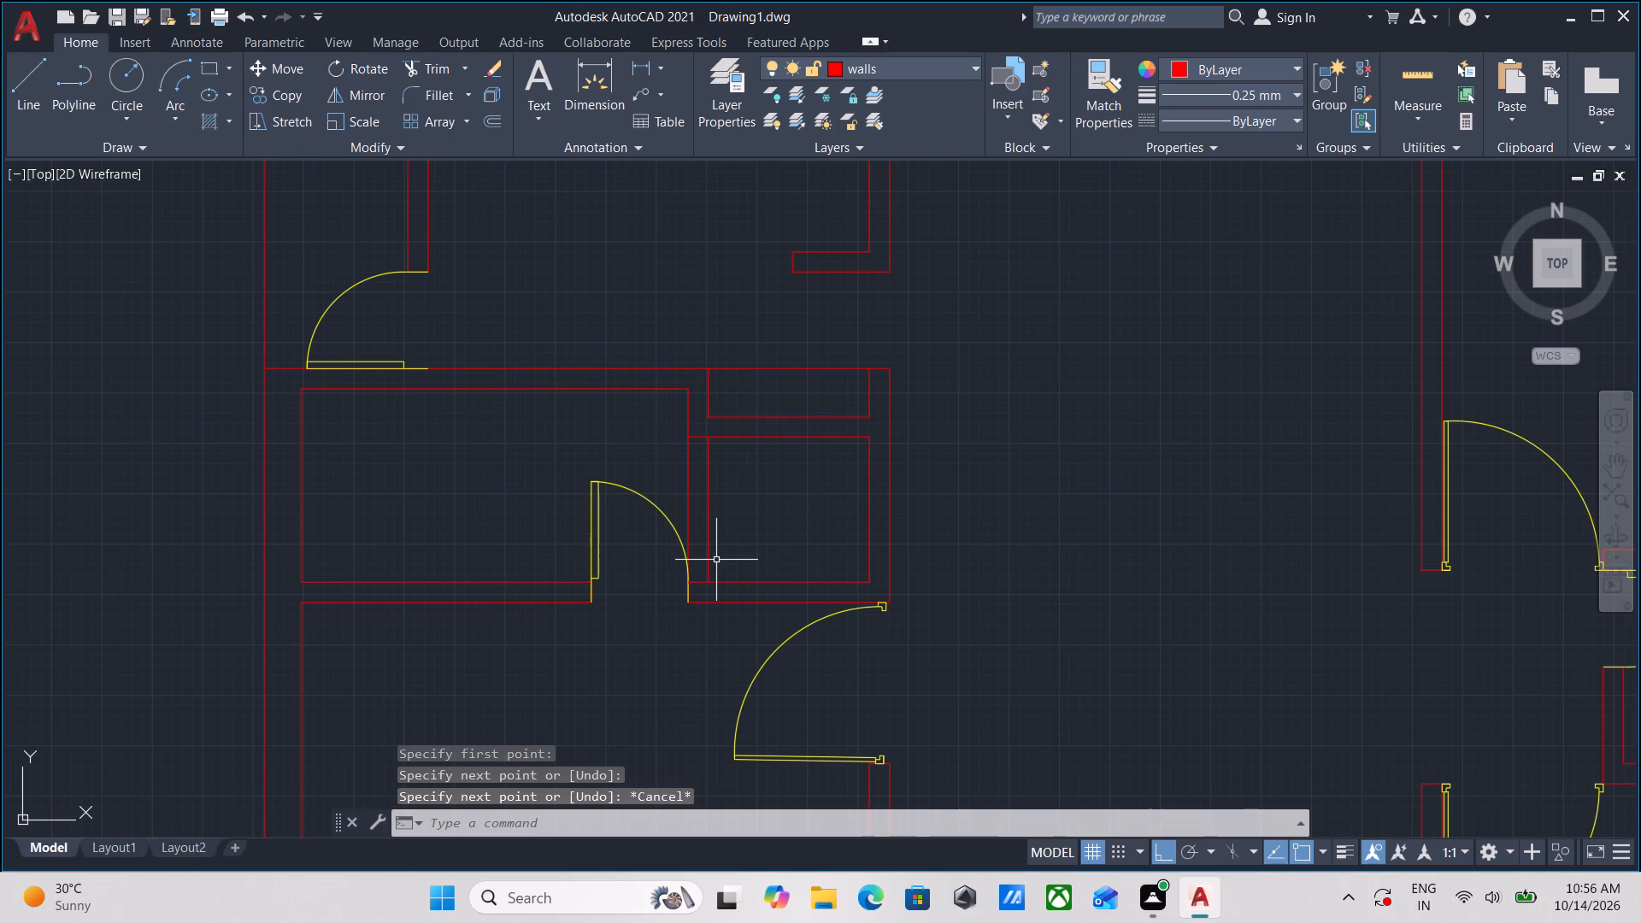
{"action": "type", "text": "TR"}
{"action": "key", "text": "Return"}
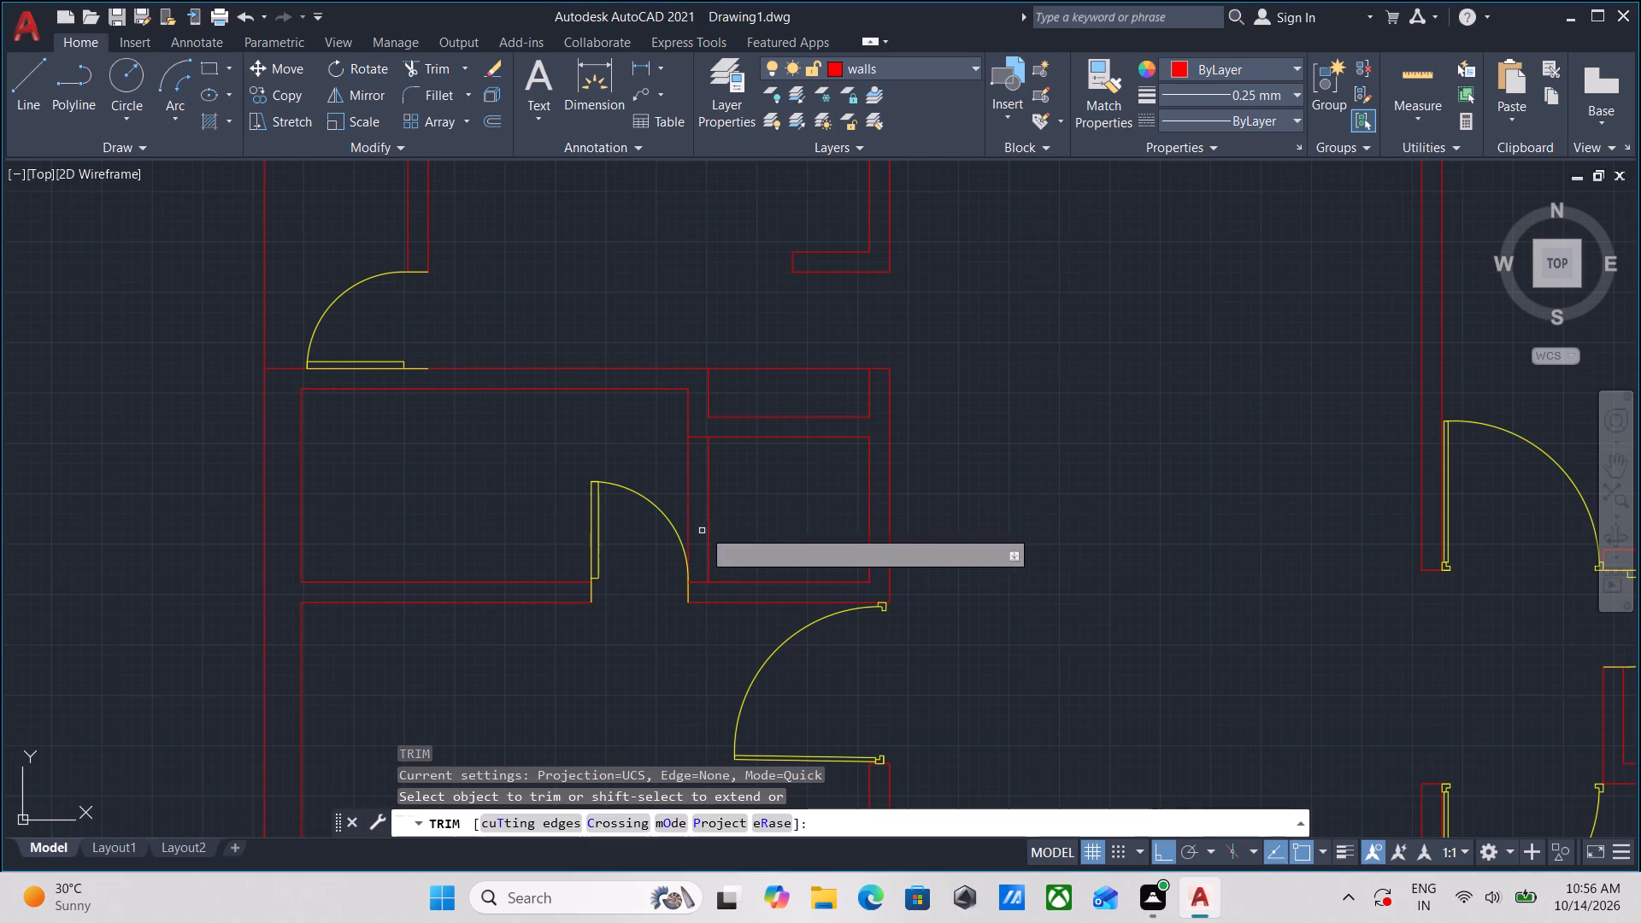
{"action": "left_click", "coordinate": [738, 498]}
{"action": "left_click", "coordinate": [663, 473]}
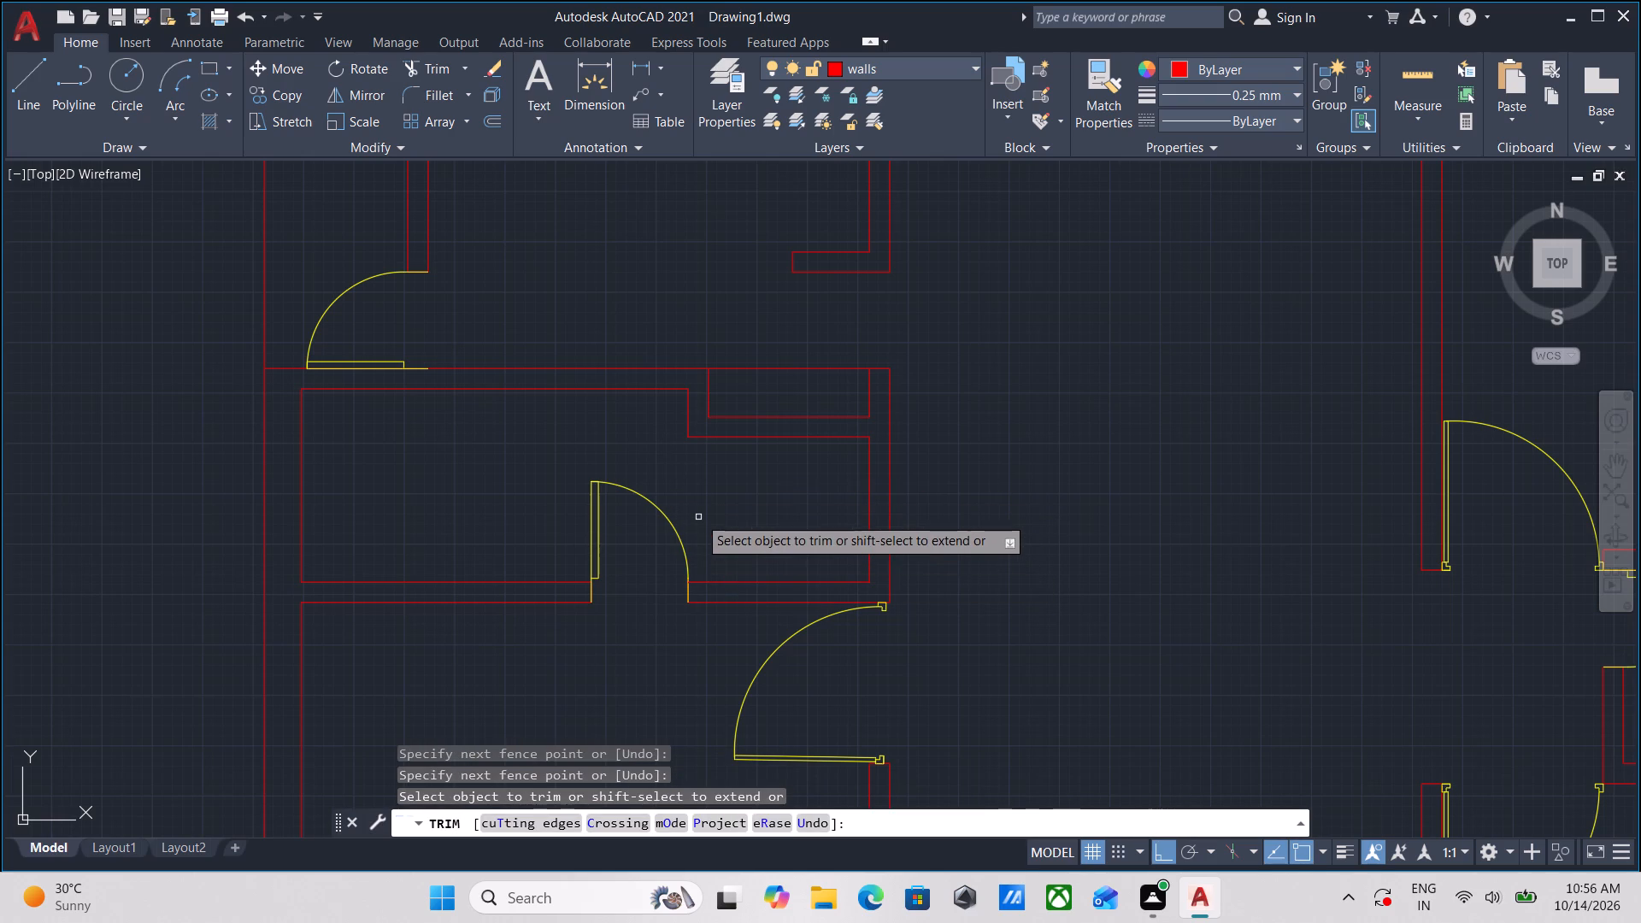
{"action": "key", "text": "Escape"}
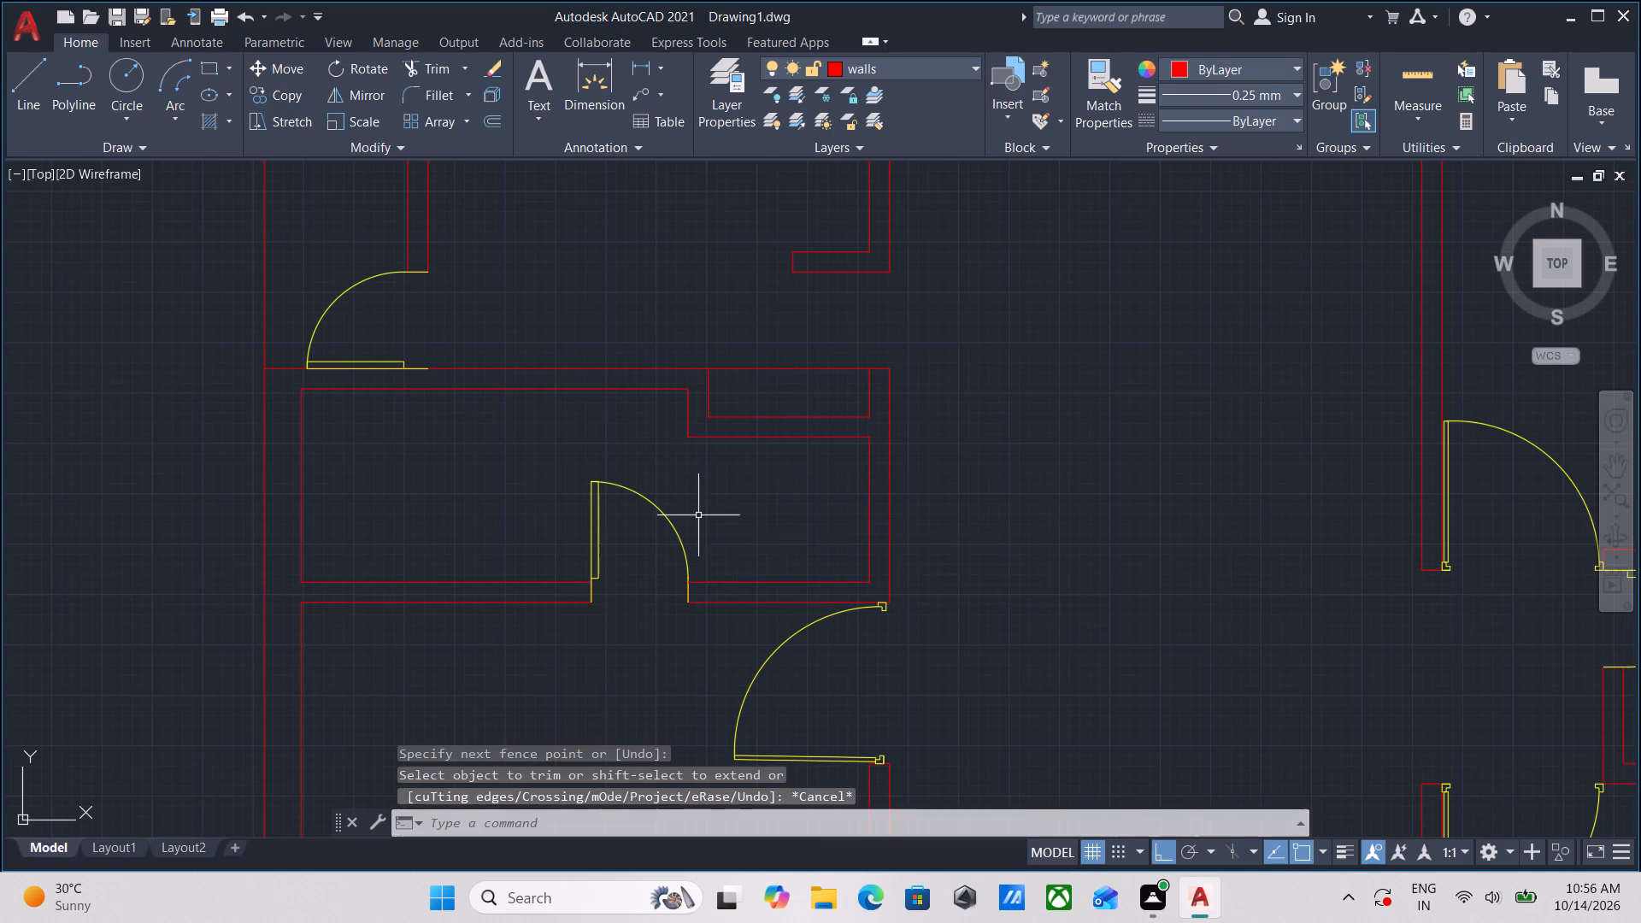
Trim the leftover wall line between the matching two small west rooms in the southern unit.
{"action": "scroll", "coordinate": [698, 514], "scroll_direction": "down", "scroll_amount": 2}
{"action": "middle_click_drag", "start_coordinate": [700, 509], "coordinate": [750, 335]}
{"action": "middle_click_drag", "start_coordinate": [856, 708], "coordinate": [844, 441]}
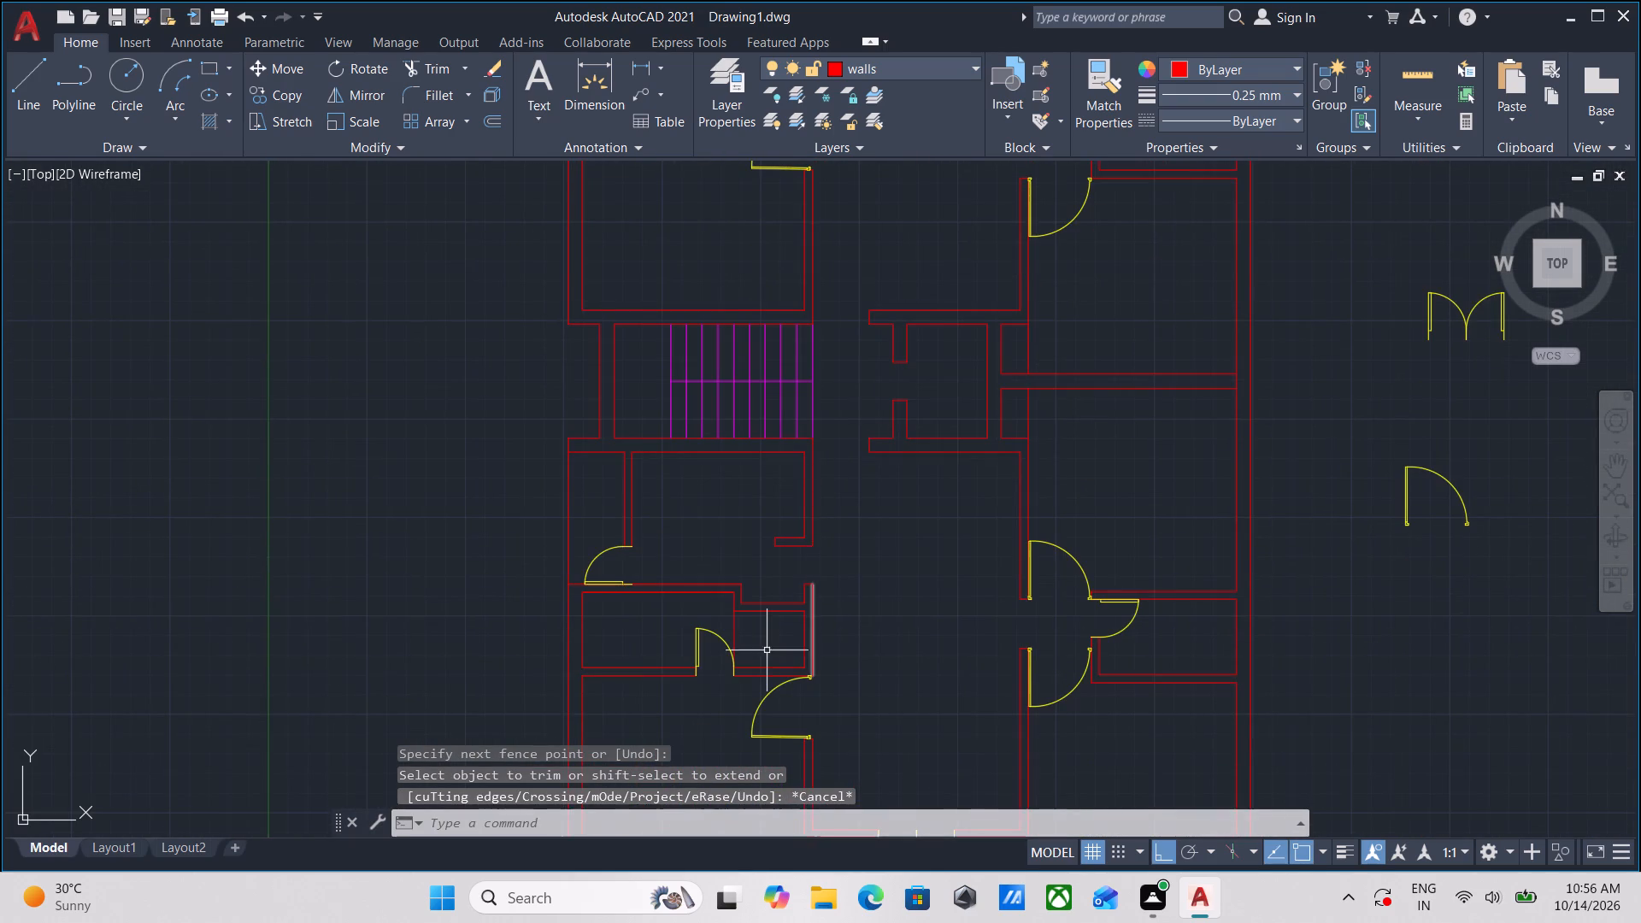
{"action": "scroll", "coordinate": [733, 649], "scroll_direction": "up", "scroll_amount": 2}
{"action": "left_click_drag", "start_coordinate": [747, 614], "coordinate": [726, 617]}
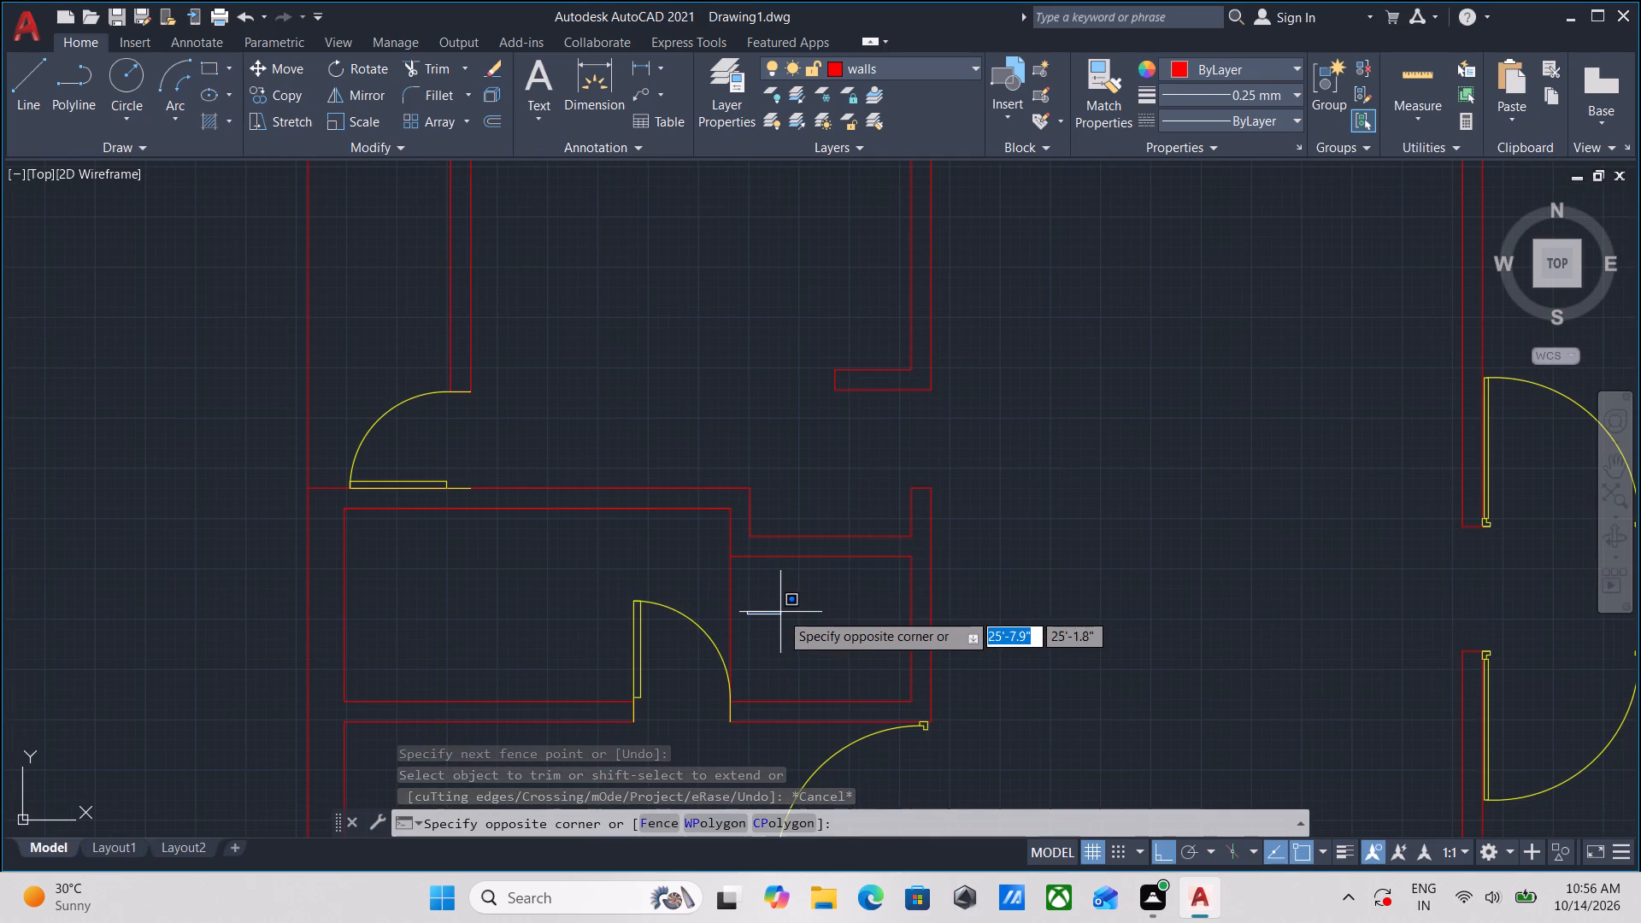
{"action": "key", "text": "Escape"}
{"action": "type", "text": "TR"}
{"action": "key", "text": "Return"}
{"action": "left_click", "coordinate": [757, 599]}
{"action": "left_click", "coordinate": [719, 607]}
{"action": "key", "text": "Escape"}
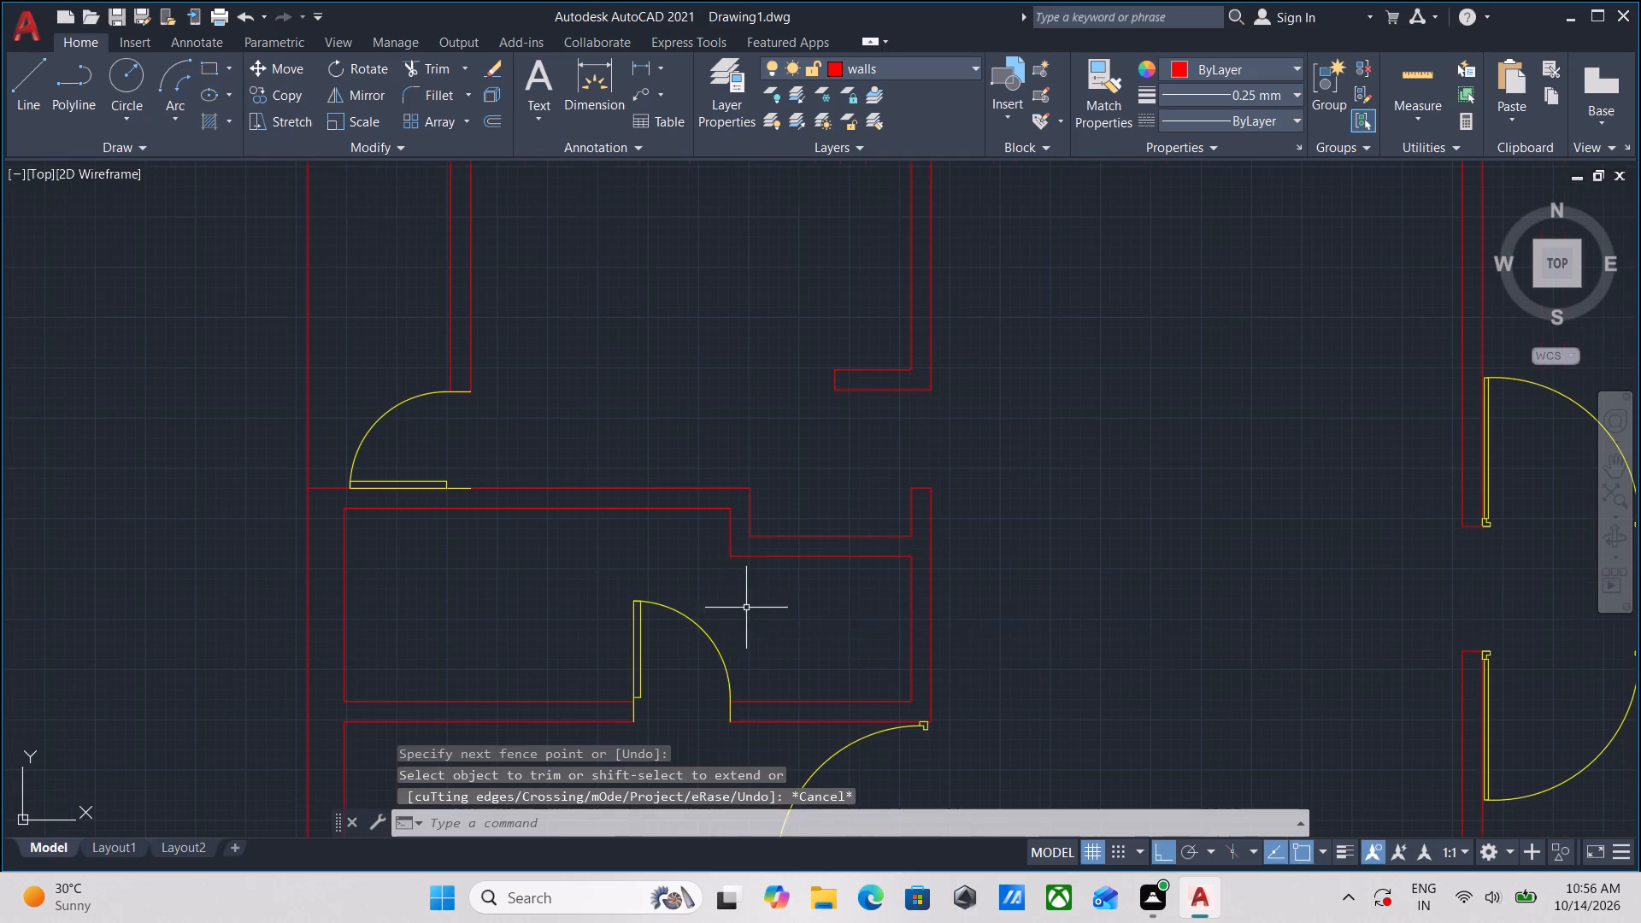
Examine the walls, doors and openings of both units across the whole floor plan, ending at the northern unit's hall.
{"action": "scroll", "coordinate": [755, 606], "scroll_direction": "down", "scroll_amount": 2}
{"action": "middle_click_drag", "start_coordinate": [755, 606], "coordinate": [771, 545]}
{"action": "middle_click_drag", "start_coordinate": [753, 466], "coordinate": [702, 620]}
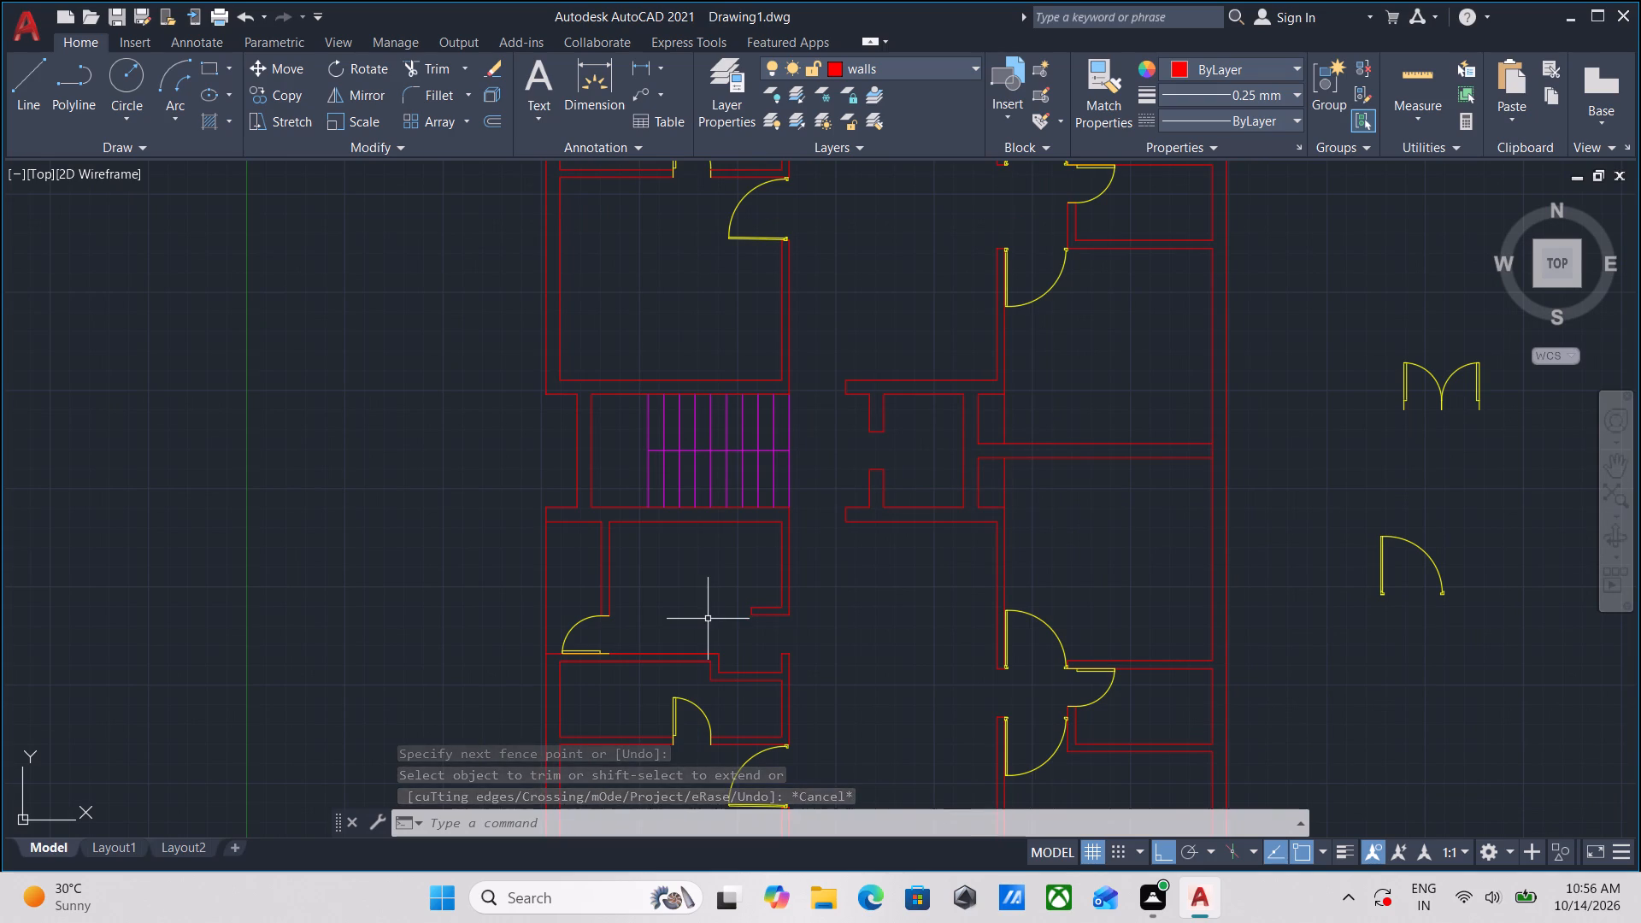
{"action": "scroll", "coordinate": [873, 190], "scroll_direction": "up", "scroll_amount": 1}
{"action": "scroll", "coordinate": [868, 233], "scroll_direction": "down", "scroll_amount": 1}
{"action": "middle_click_drag", "start_coordinate": [868, 284], "coordinate": [830, 450]}
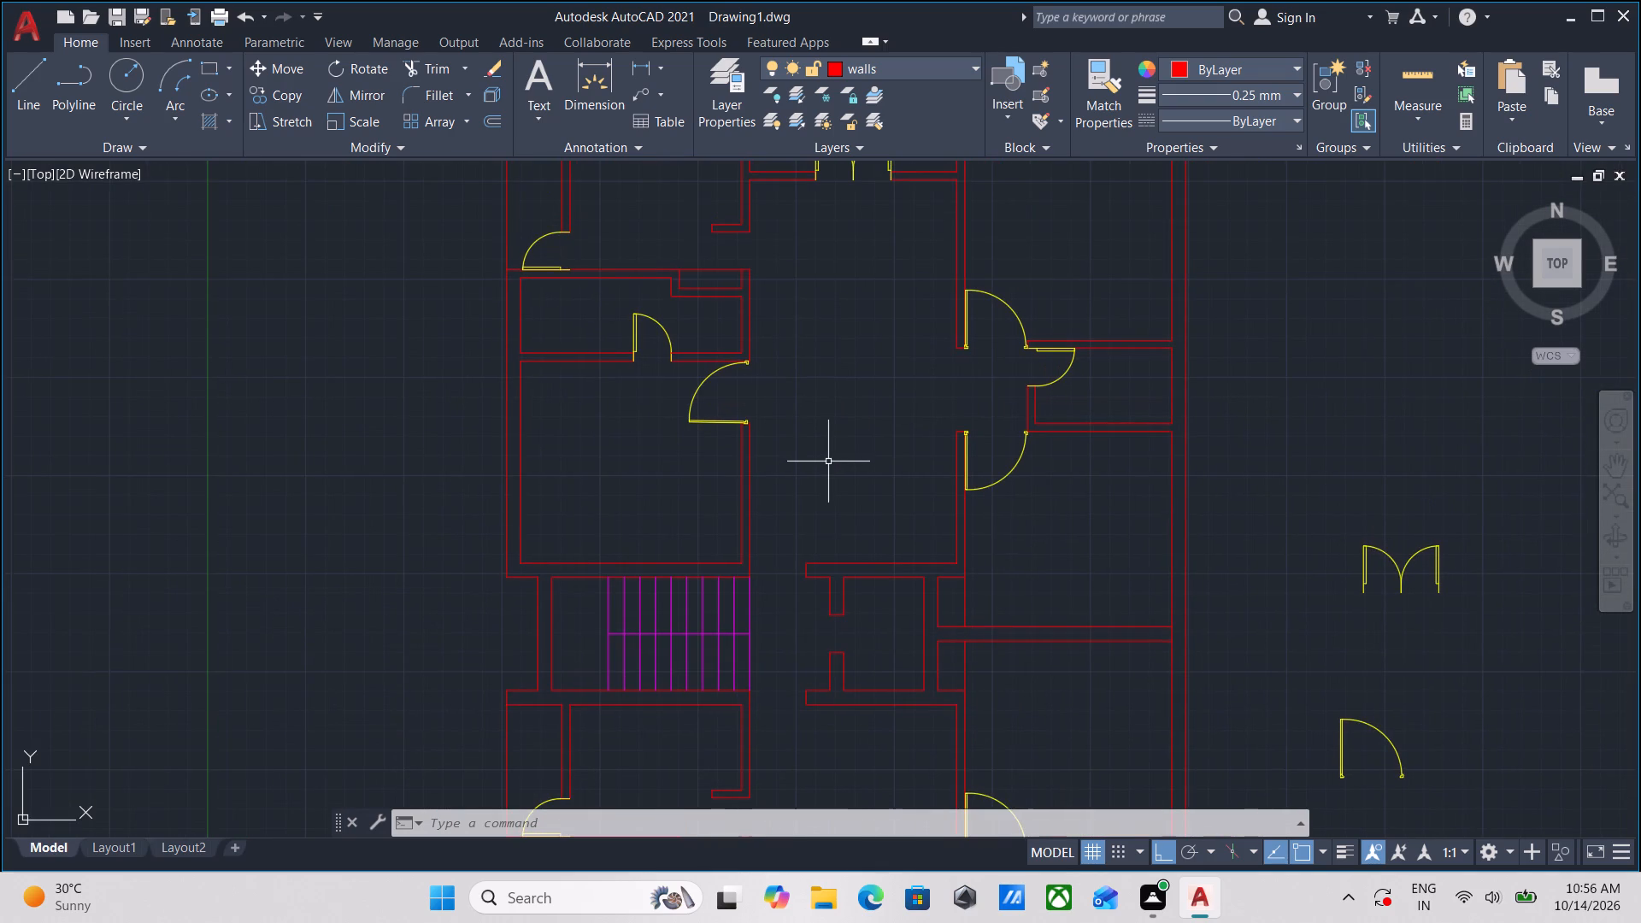
{"action": "scroll", "coordinate": [829, 461], "scroll_direction": "down", "scroll_amount": 1}
{"action": "middle_click_drag", "start_coordinate": [829, 461], "coordinate": [761, 582]}
{"action": "scroll", "coordinate": [722, 509], "scroll_direction": "up", "scroll_amount": 2}
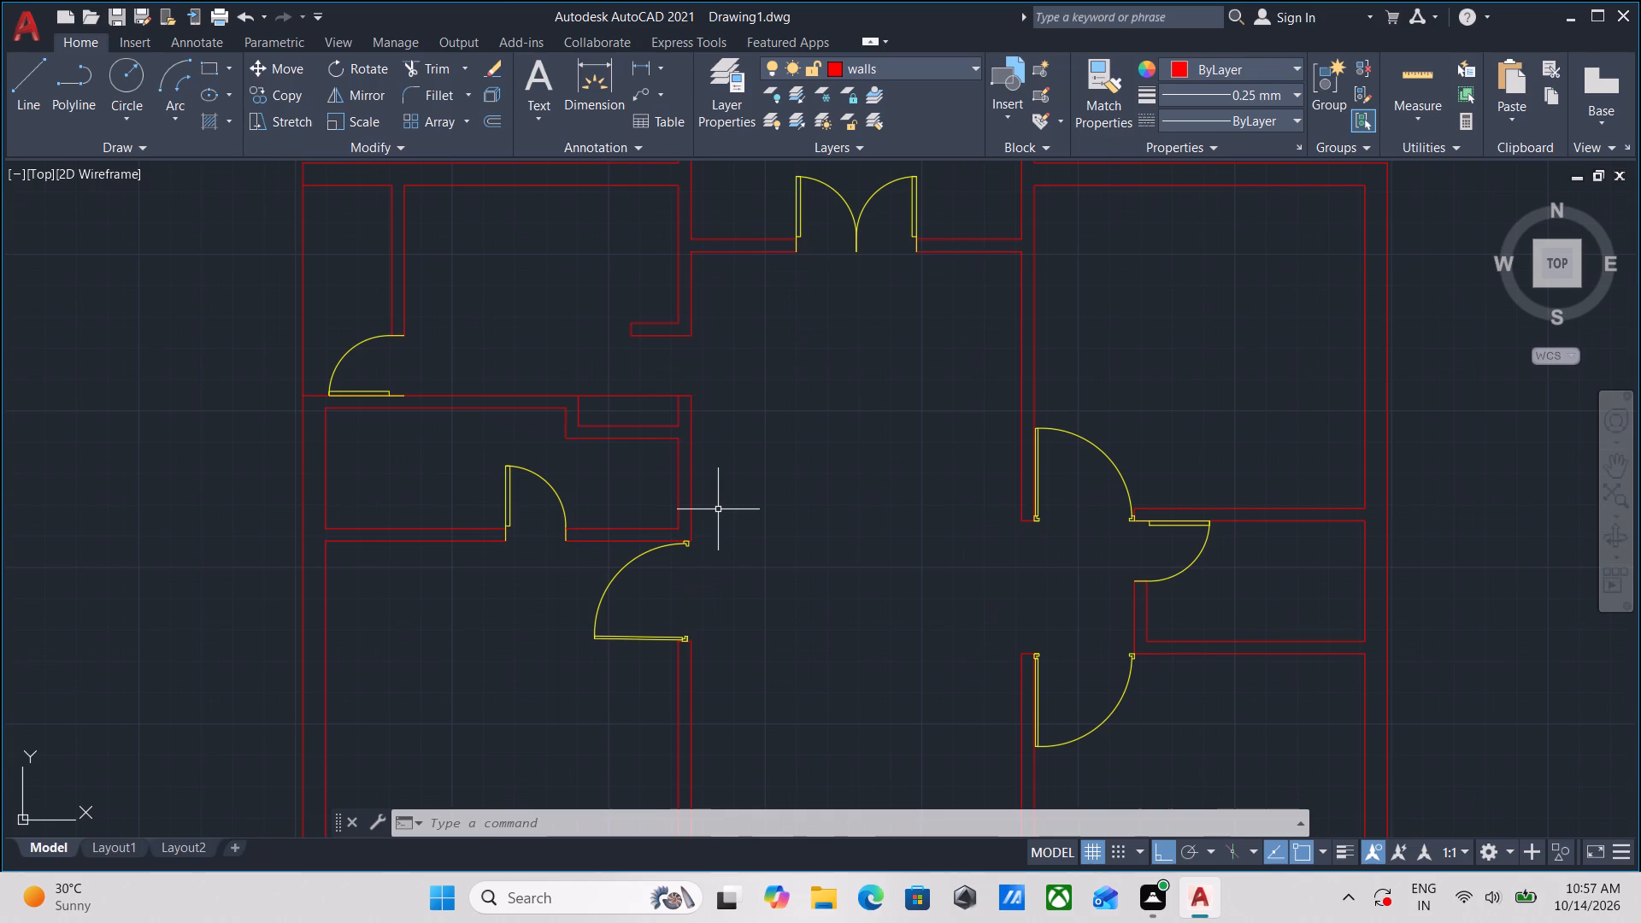
{"action": "middle_click_drag", "start_coordinate": [718, 509], "coordinate": [691, 644]}
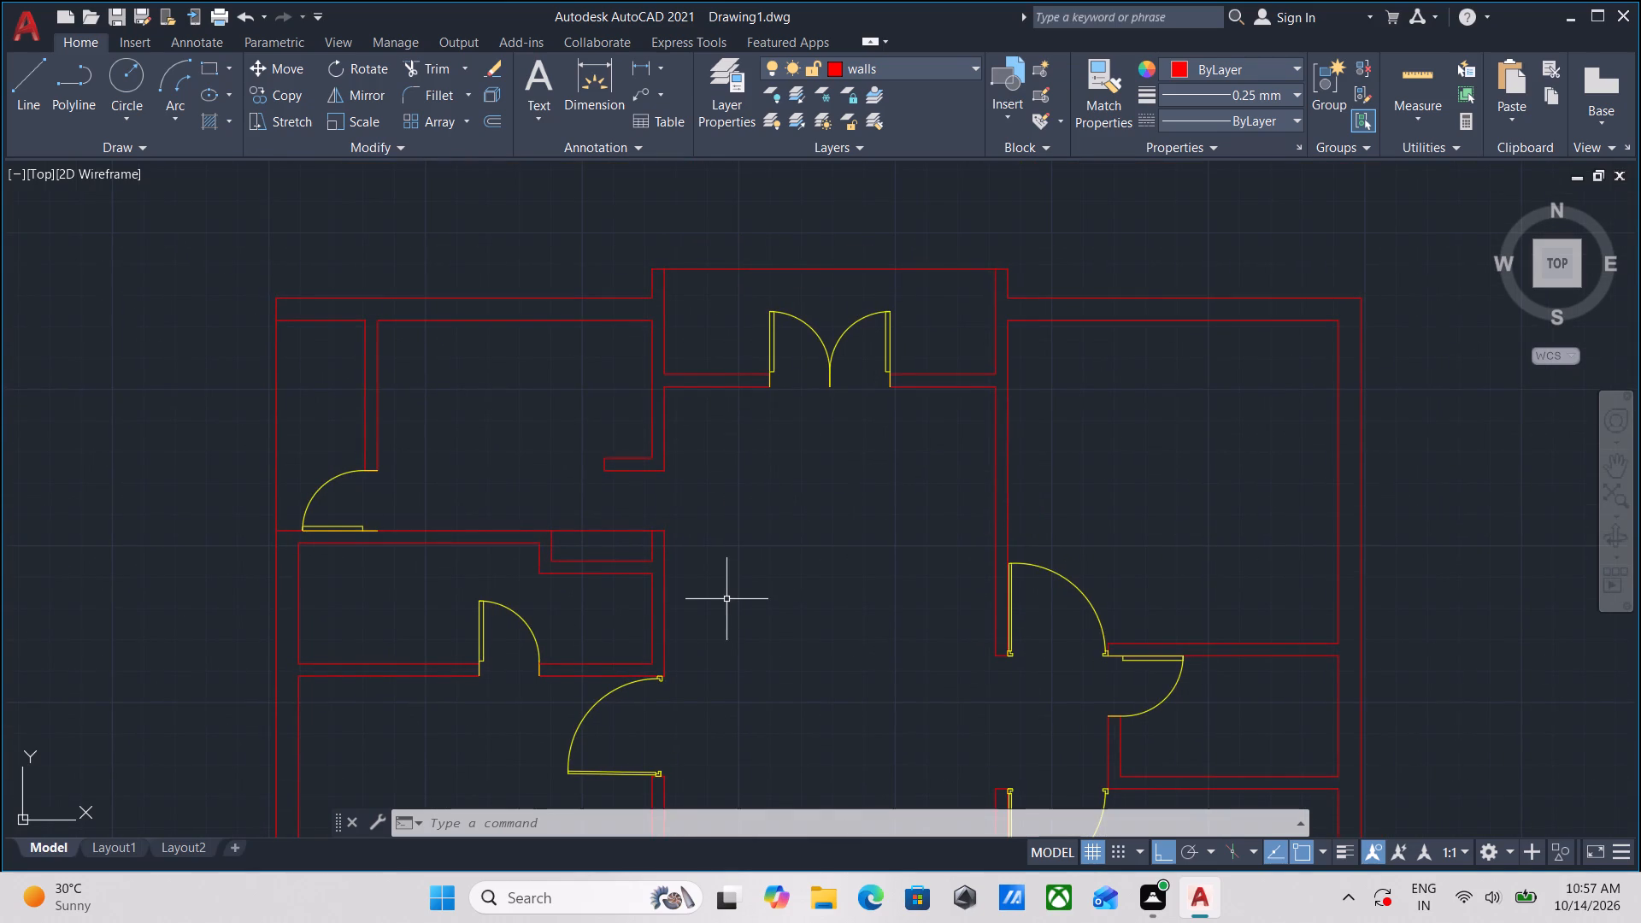
{"action": "scroll", "coordinate": [726, 599], "scroll_direction": "down", "scroll_amount": 1}
{"action": "middle_click_drag", "start_coordinate": [726, 599], "coordinate": [710, 389]}
{"action": "scroll", "coordinate": [715, 437], "scroll_direction": "down", "scroll_amount": 1}
{"action": "middle_click_drag", "start_coordinate": [715, 438], "coordinate": [691, 322]}
{"action": "scroll", "coordinate": [737, 490], "scroll_direction": "down", "scroll_amount": 1}
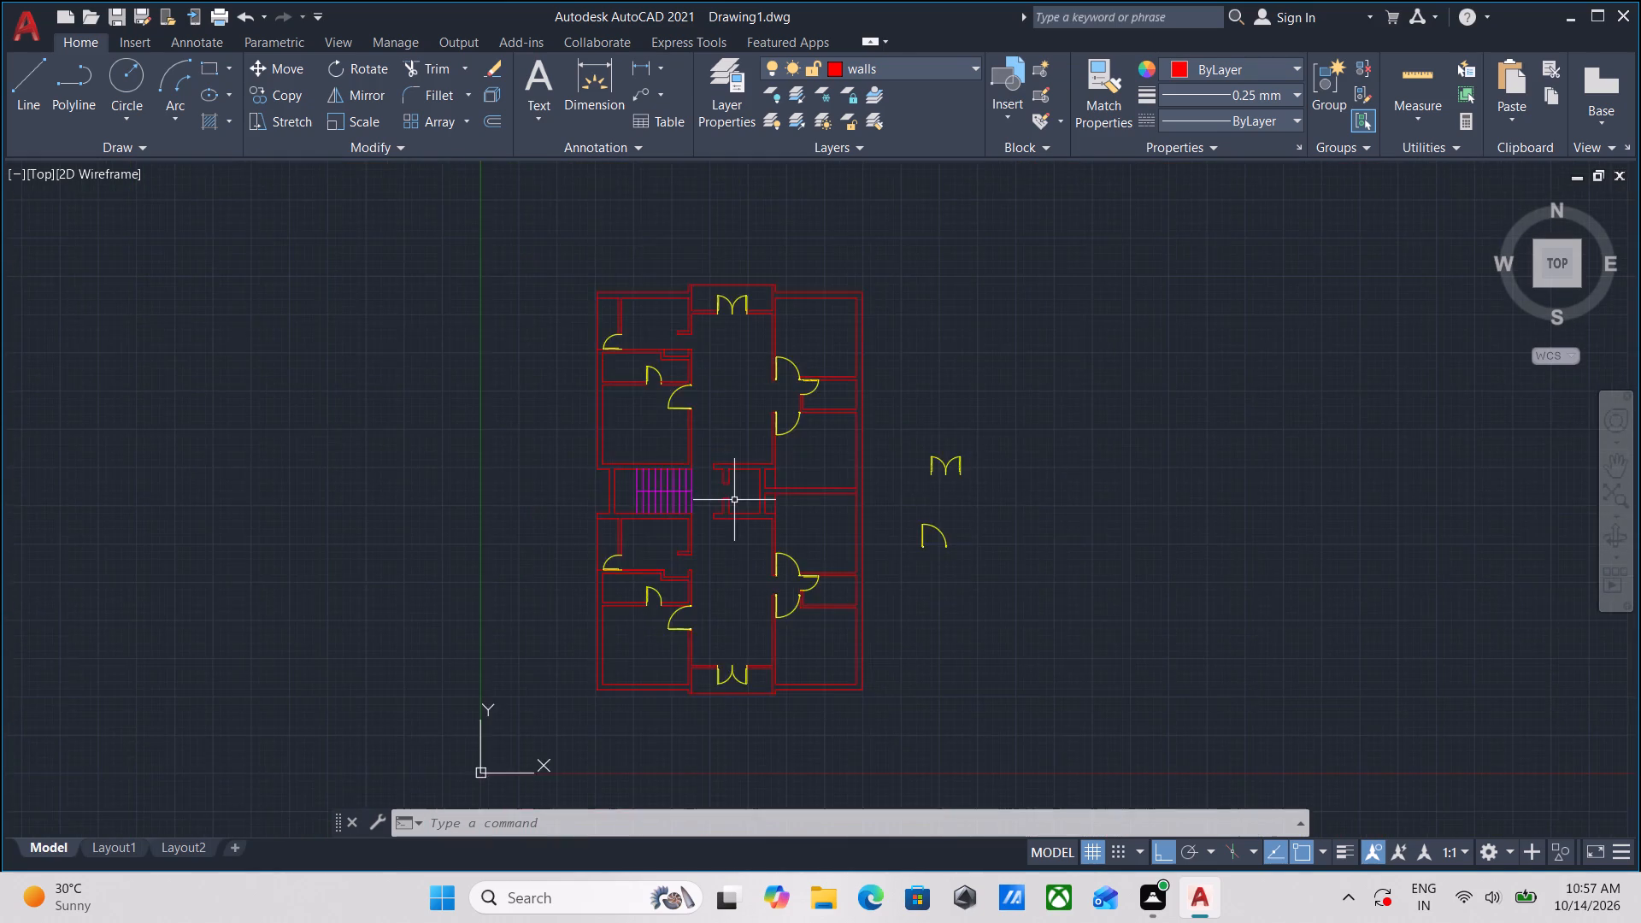
{"action": "middle_click_drag", "start_coordinate": [733, 485], "coordinate": [729, 387]}
{"action": "scroll", "coordinate": [685, 488], "scroll_direction": "up", "scroll_amount": 2}
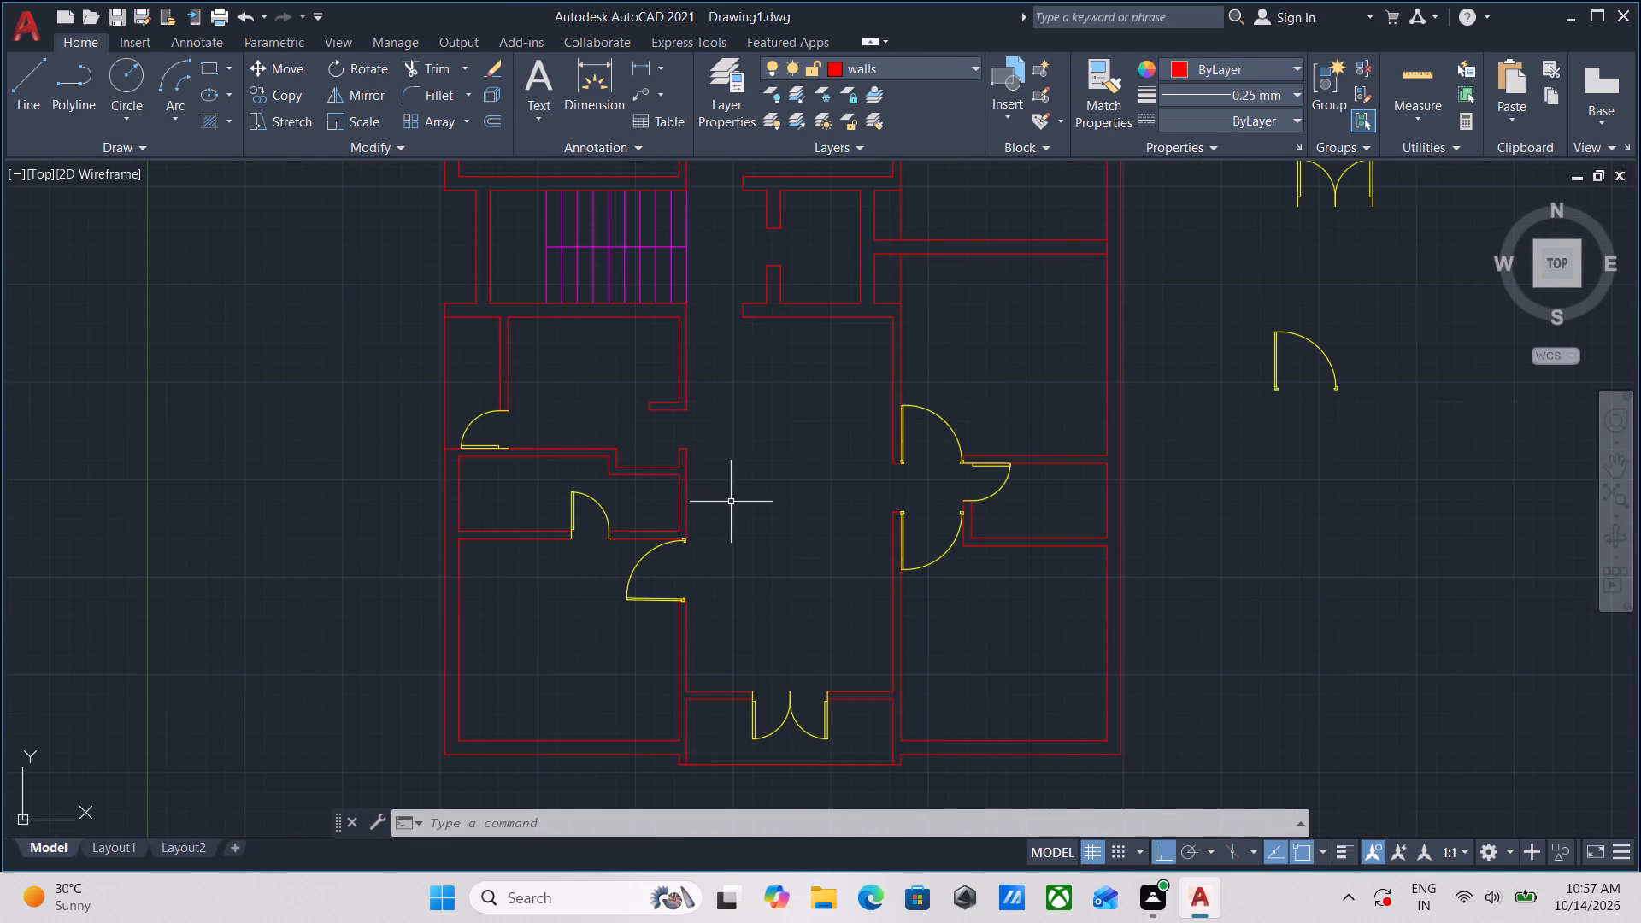
{"action": "scroll", "coordinate": [731, 502], "scroll_direction": "up", "scroll_amount": 1}
{"action": "scroll", "coordinate": [731, 502], "scroll_direction": "down", "scroll_amount": 1}
{"action": "middle_click_drag", "start_coordinate": [731, 502], "coordinate": [715, 572]}
{"action": "scroll", "coordinate": [762, 553], "scroll_direction": "down", "scroll_amount": 1}
{"action": "scroll", "coordinate": [768, 550], "scroll_direction": "up", "scroll_amount": 1}
{"action": "scroll", "coordinate": [831, 488], "scroll_direction": "down", "scroll_amount": 1}
{"action": "middle_click_drag", "start_coordinate": [831, 488], "coordinate": [776, 613]}
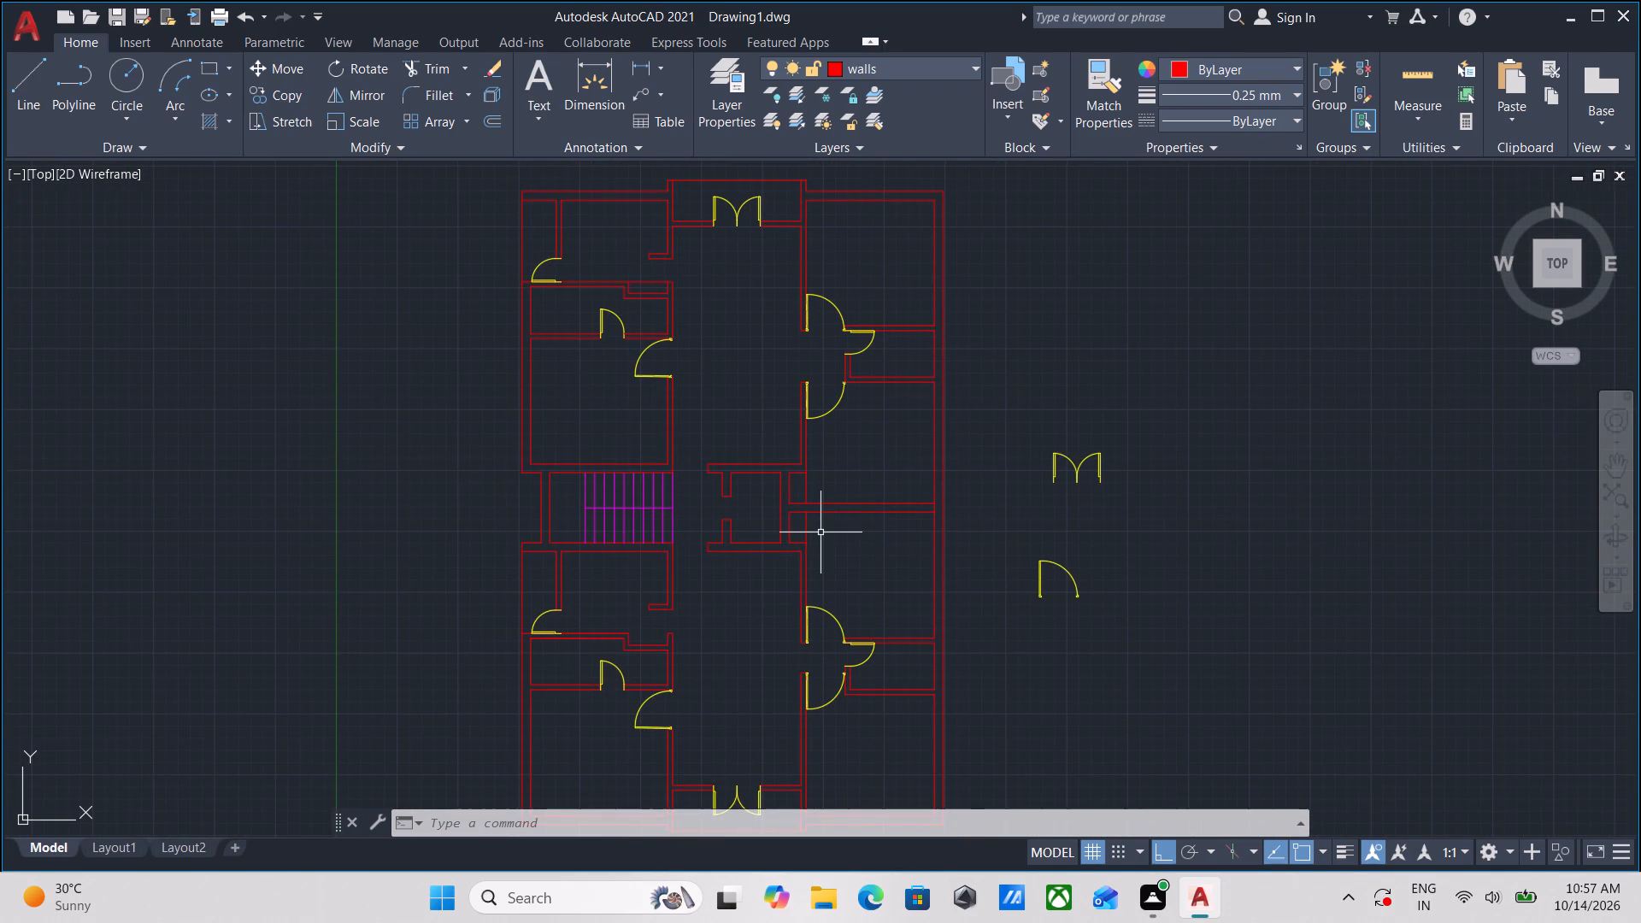
{"action": "scroll", "coordinate": [841, 482], "scroll_direction": "up", "scroll_amount": 1}
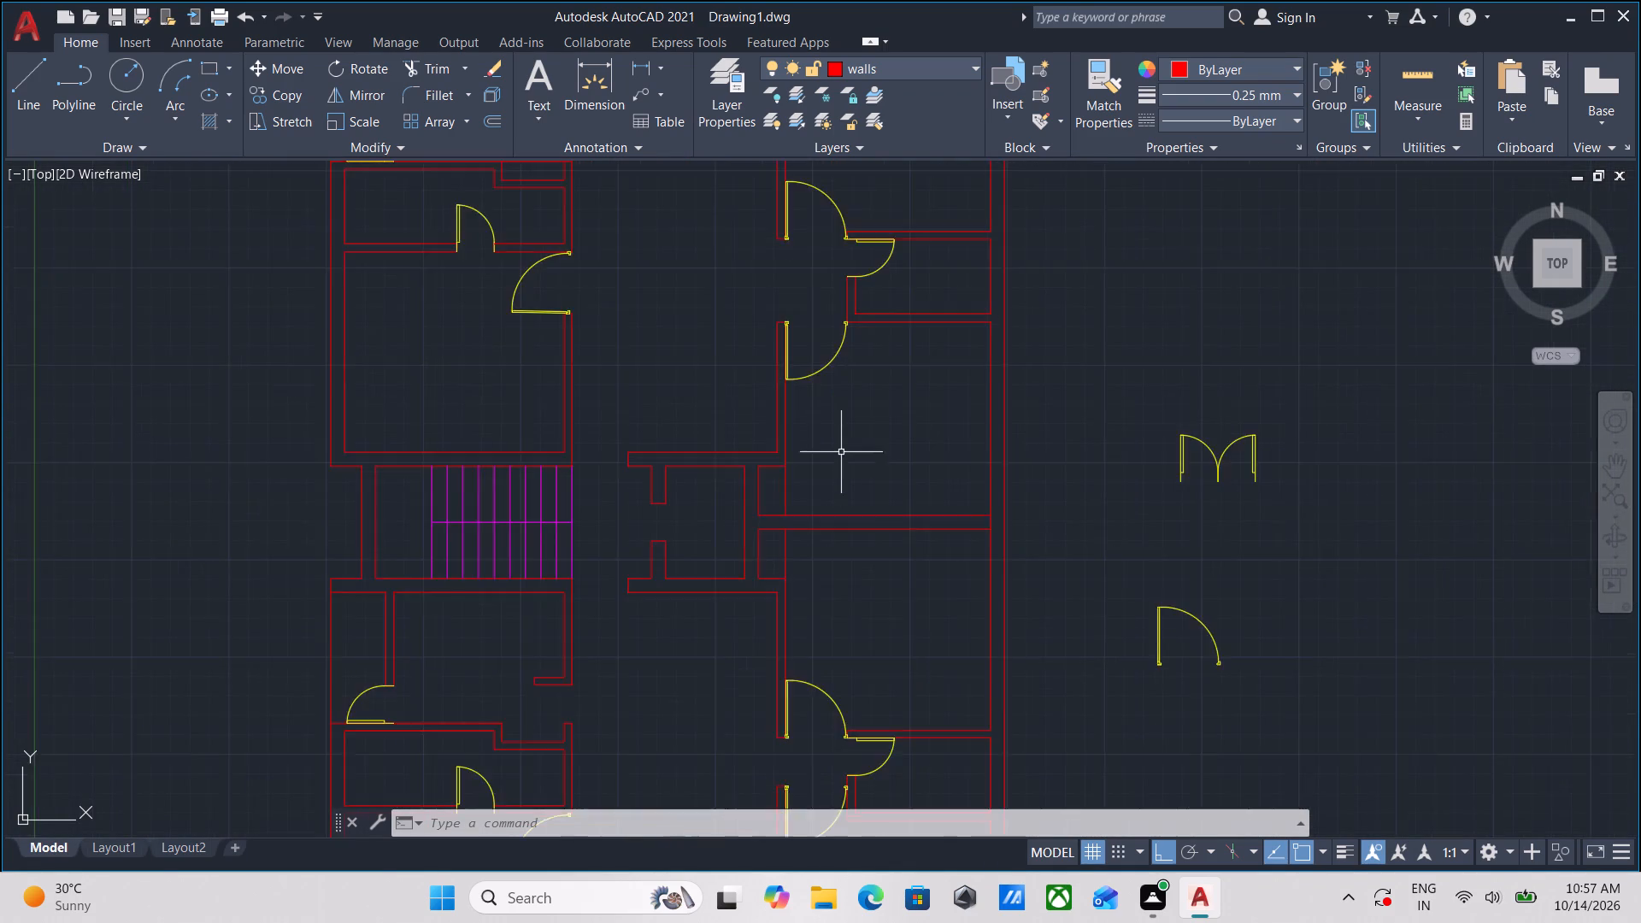
{"action": "scroll", "coordinate": [844, 437], "scroll_direction": "down", "scroll_amount": 1}
{"action": "middle_click_drag", "start_coordinate": [844, 437], "coordinate": [837, 585]}
{"action": "scroll", "coordinate": [856, 437], "scroll_direction": "up", "scroll_amount": 2}
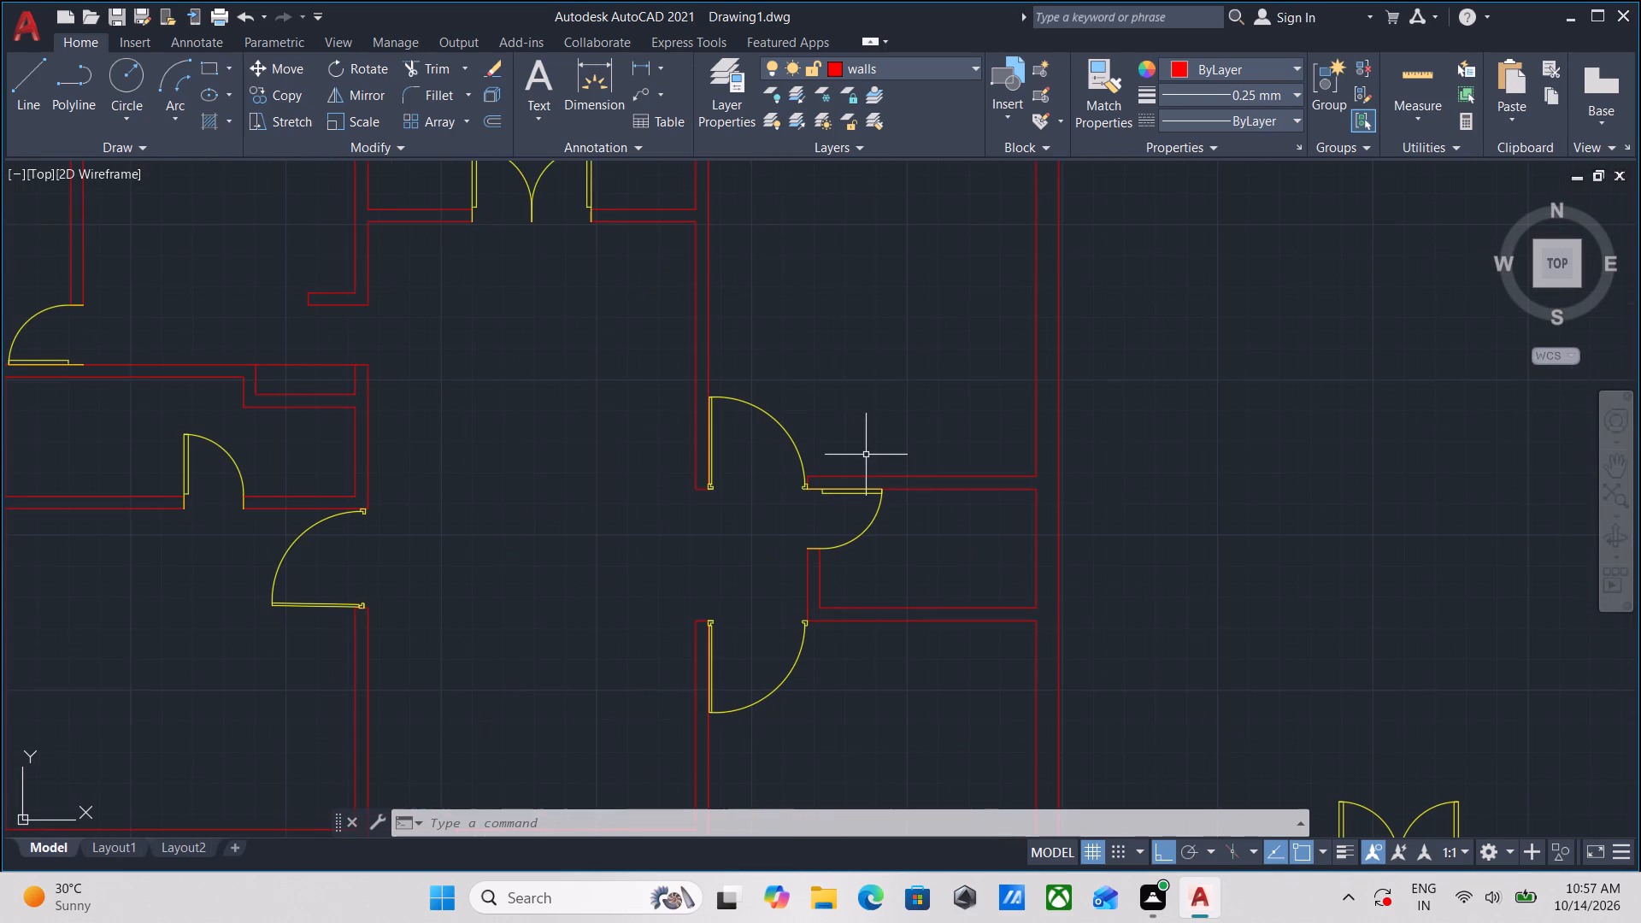
{"action": "middle_click_drag", "start_coordinate": [867, 406], "coordinate": [832, 553]}
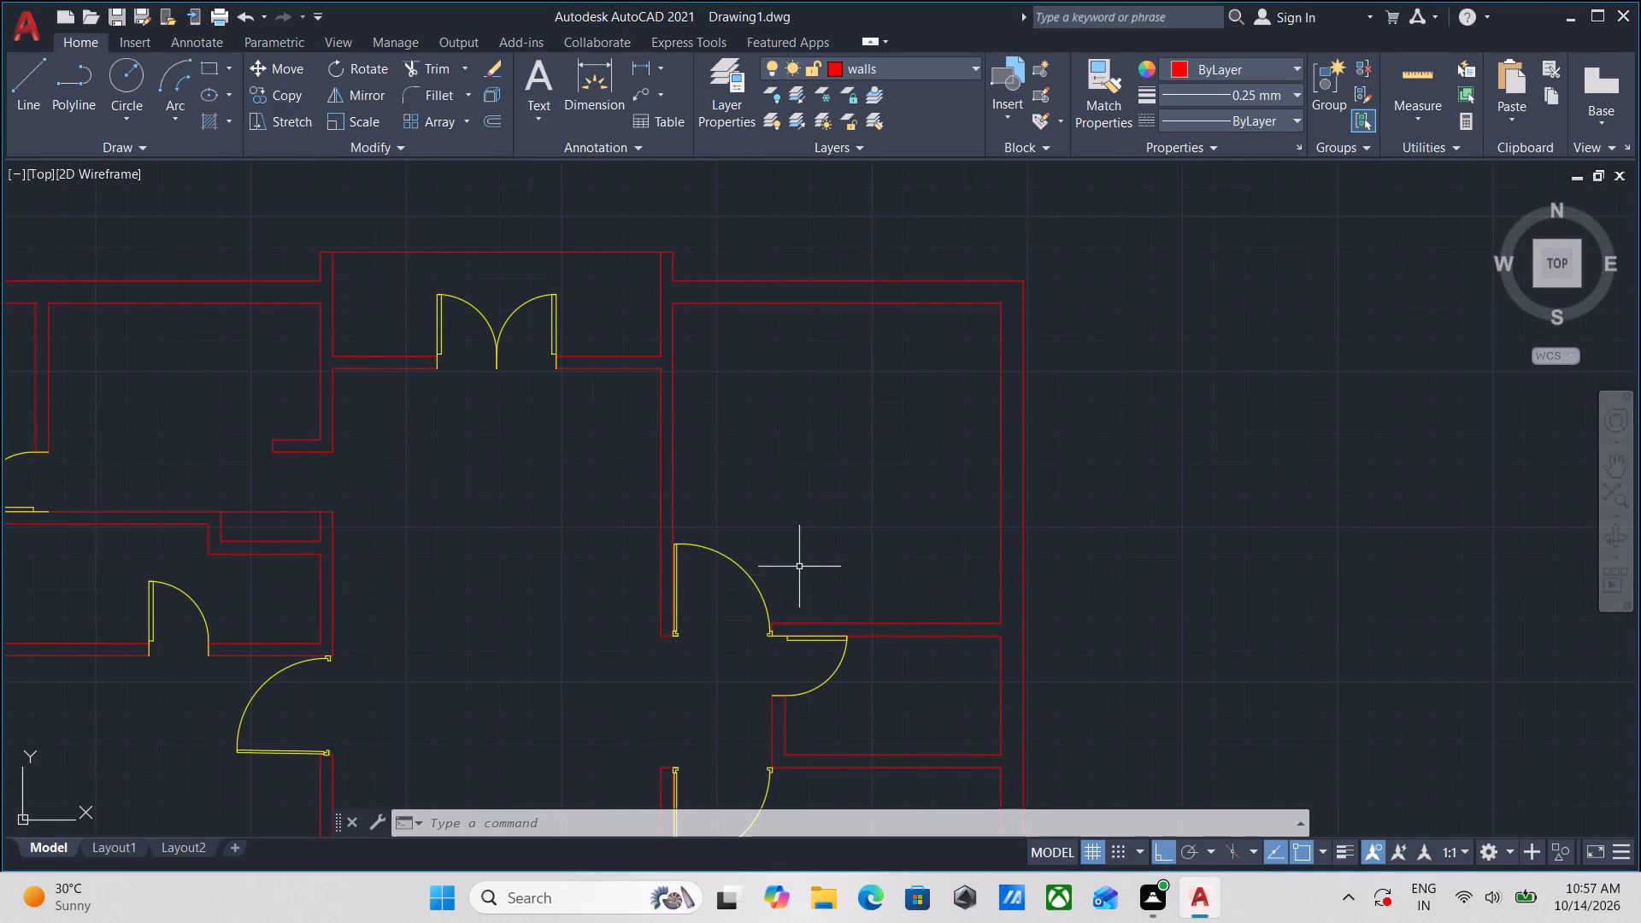
{"action": "scroll", "coordinate": [649, 482], "scroll_direction": "up", "scroll_amount": 2}
{"action": "scroll", "coordinate": [581, 461], "scroll_direction": "down", "scroll_amount": 2}
{"action": "middle_click_drag", "start_coordinate": [581, 461], "coordinate": [697, 485]}
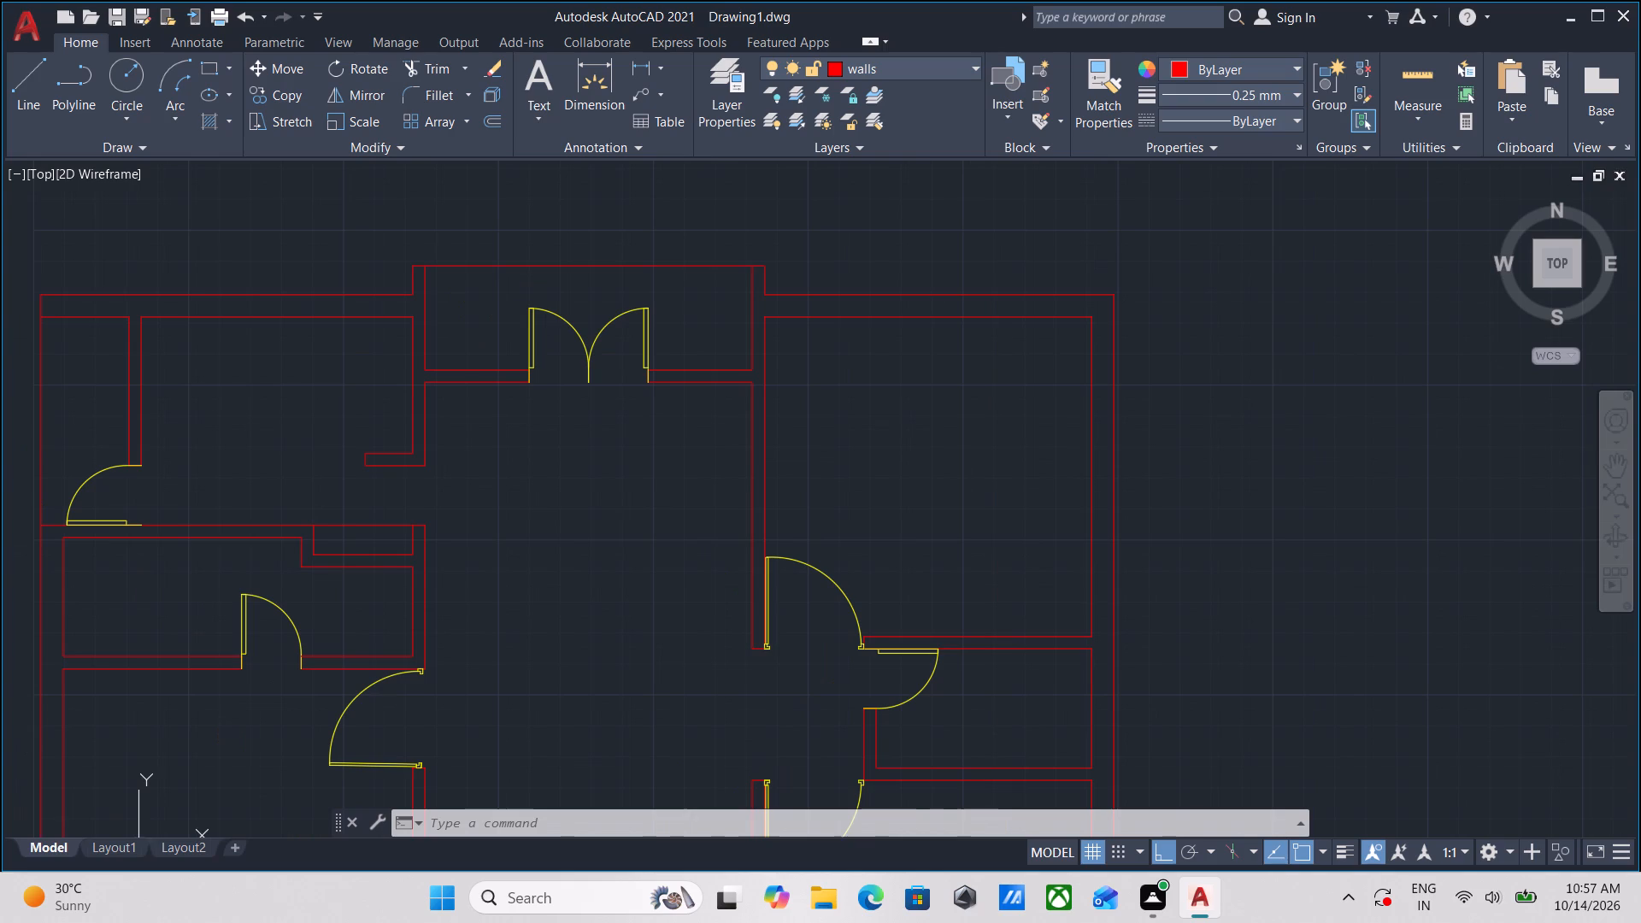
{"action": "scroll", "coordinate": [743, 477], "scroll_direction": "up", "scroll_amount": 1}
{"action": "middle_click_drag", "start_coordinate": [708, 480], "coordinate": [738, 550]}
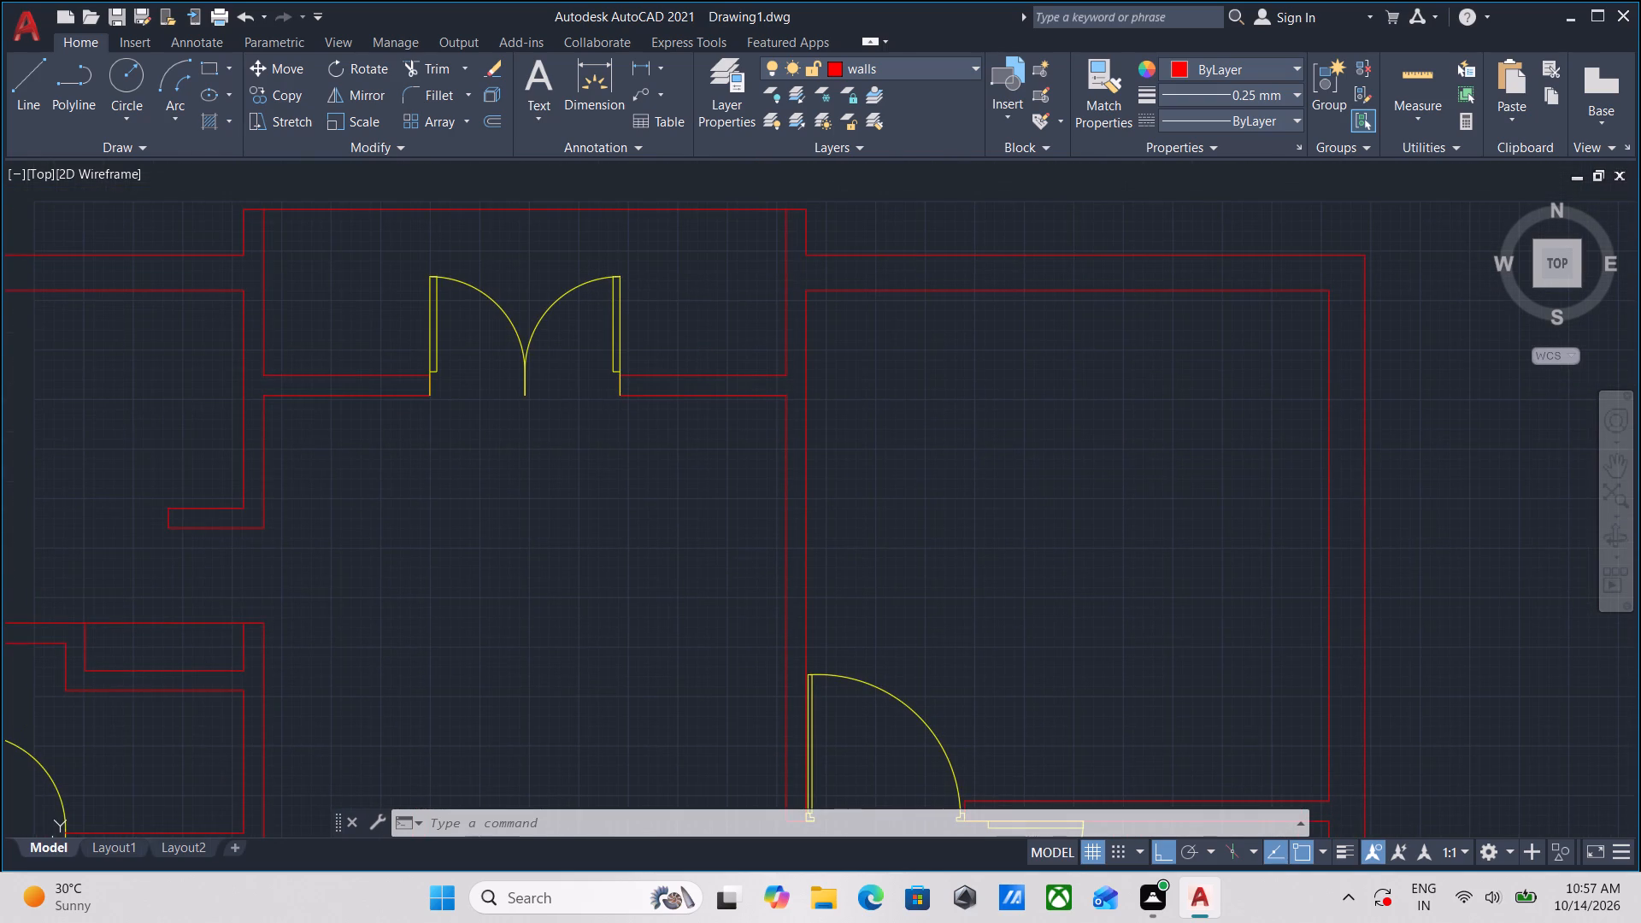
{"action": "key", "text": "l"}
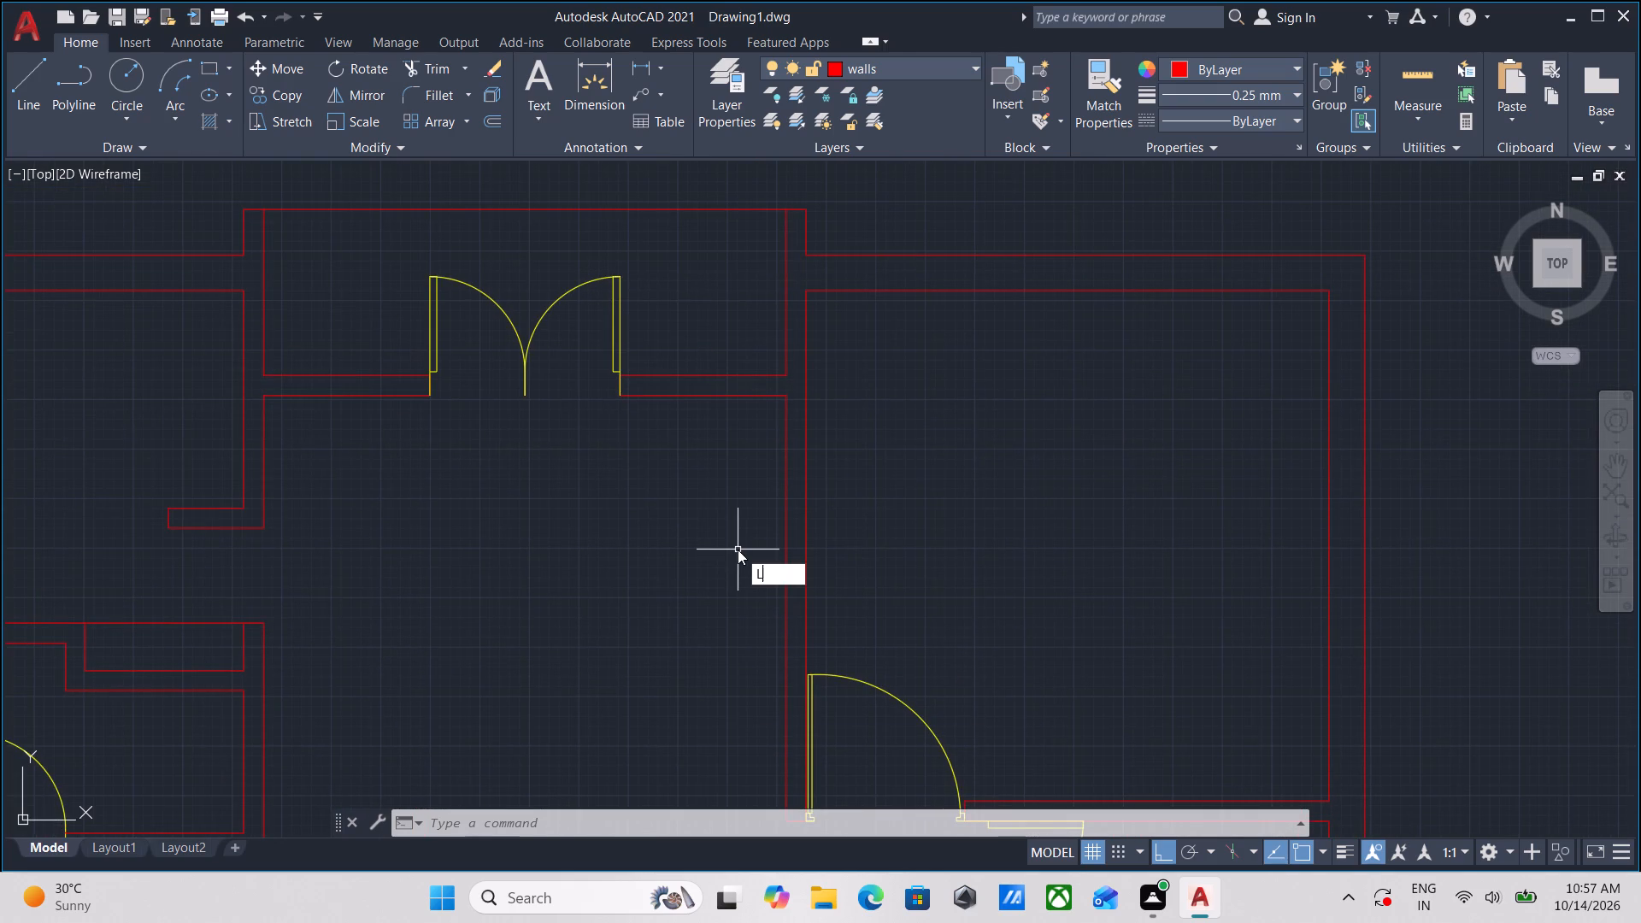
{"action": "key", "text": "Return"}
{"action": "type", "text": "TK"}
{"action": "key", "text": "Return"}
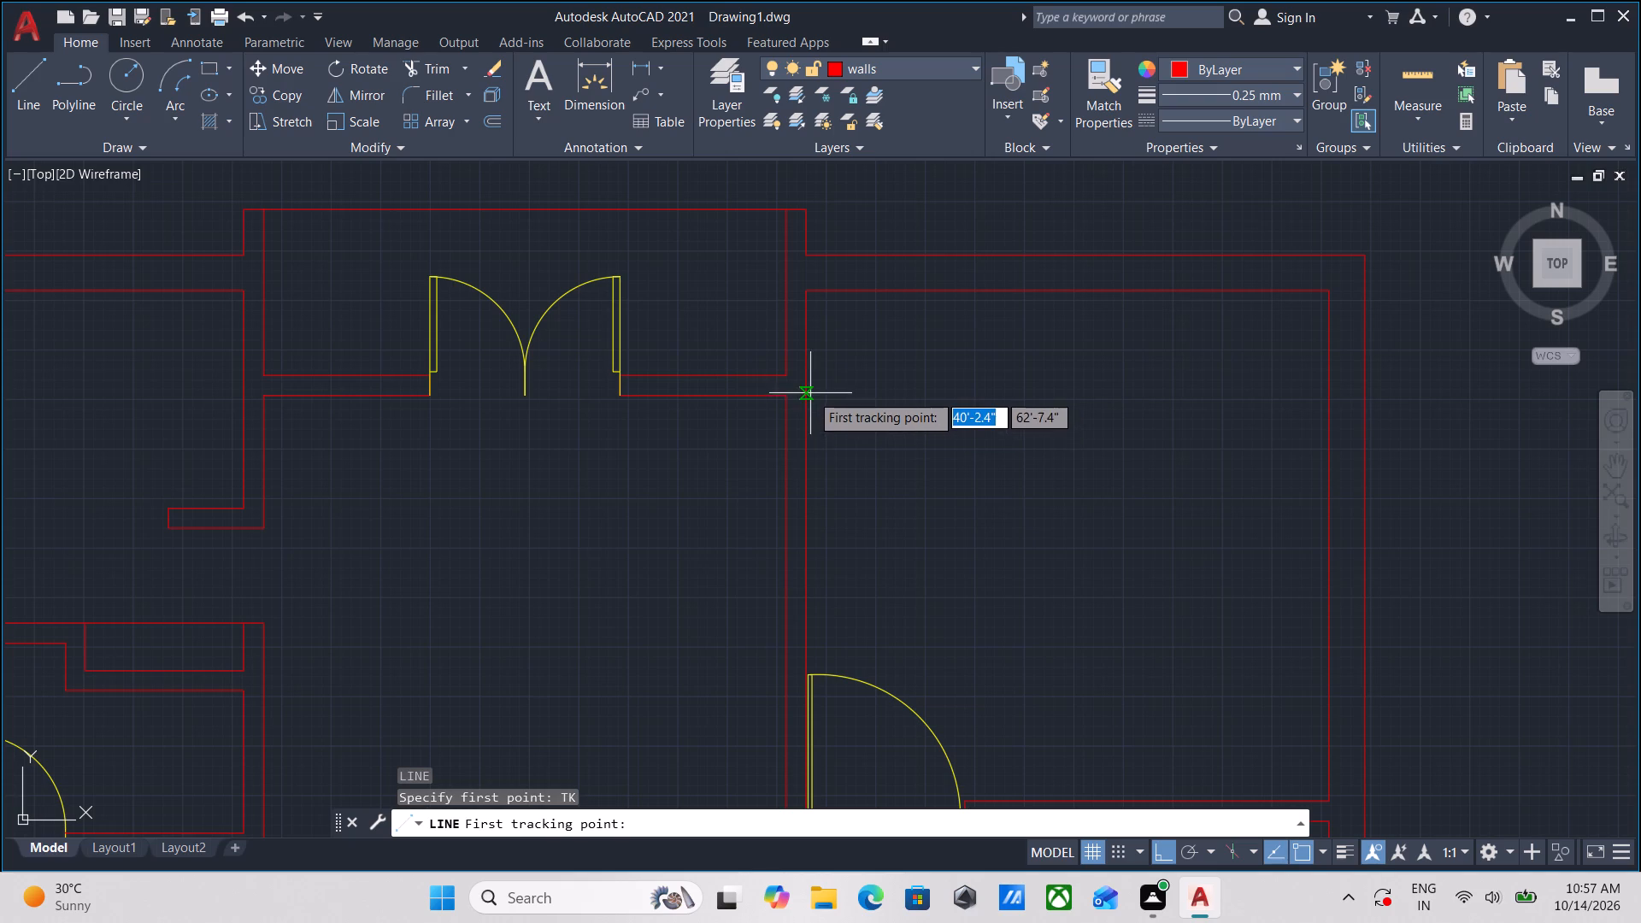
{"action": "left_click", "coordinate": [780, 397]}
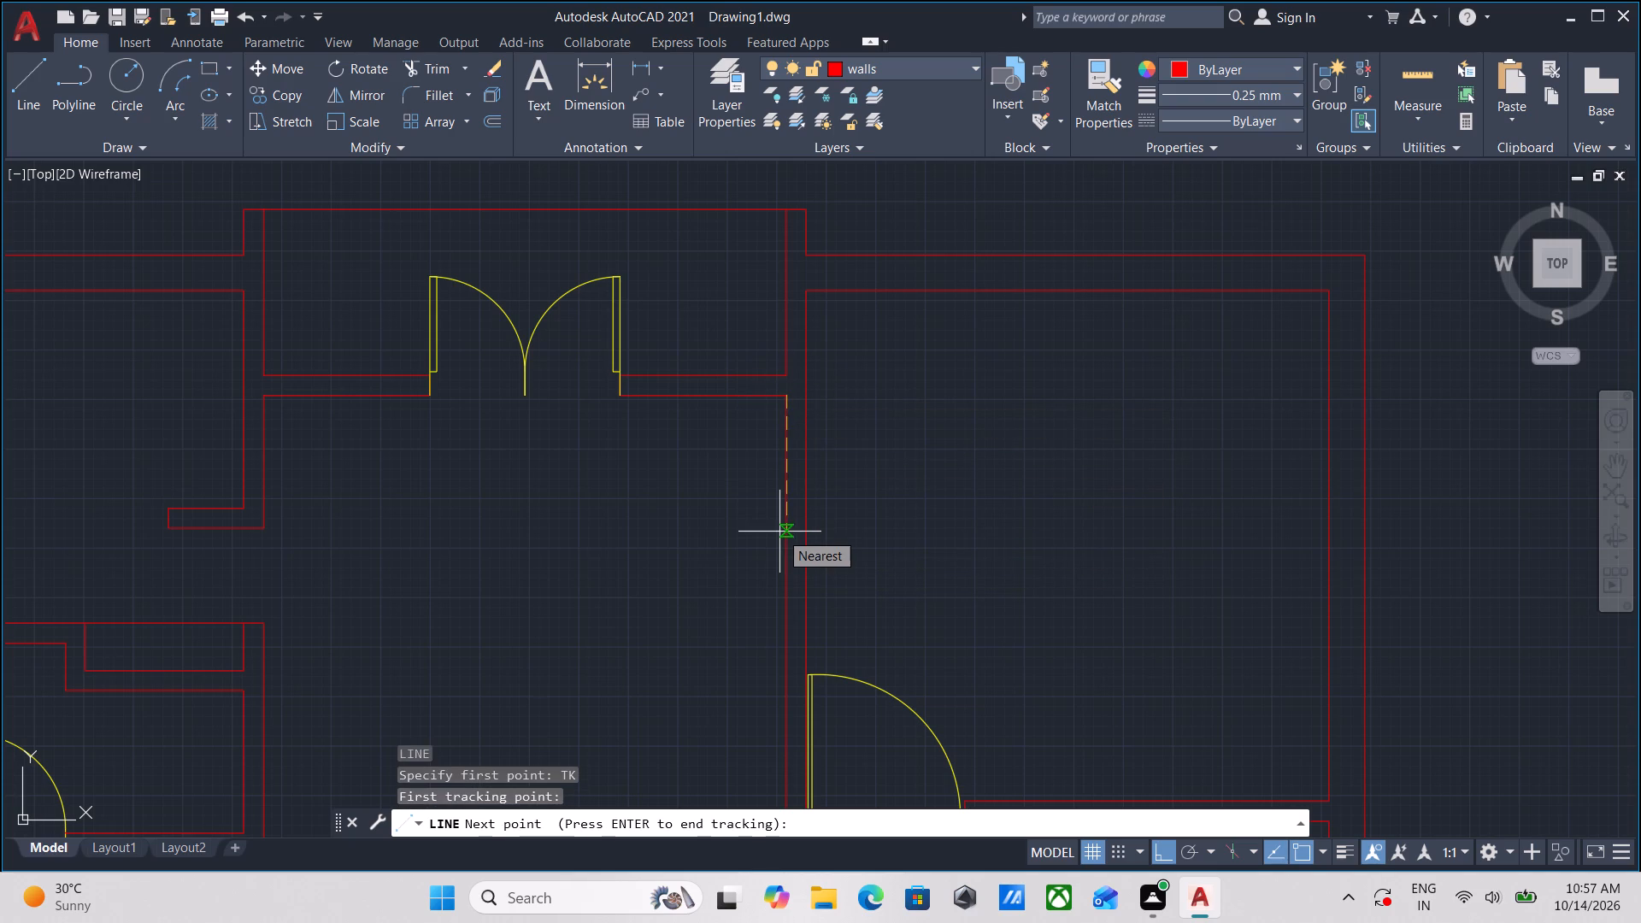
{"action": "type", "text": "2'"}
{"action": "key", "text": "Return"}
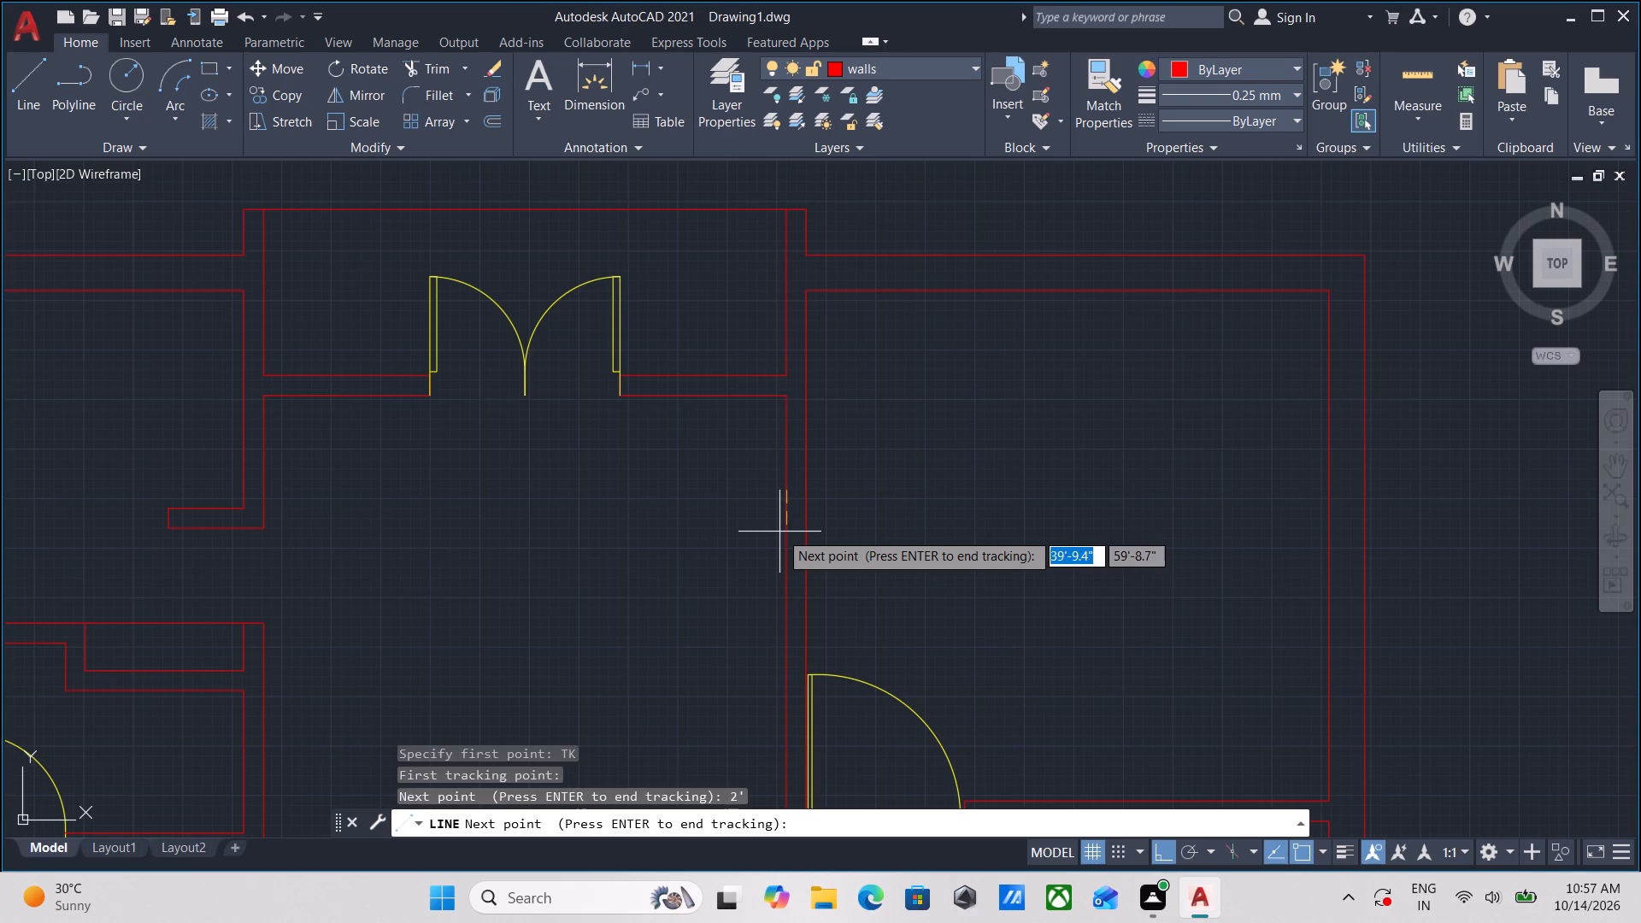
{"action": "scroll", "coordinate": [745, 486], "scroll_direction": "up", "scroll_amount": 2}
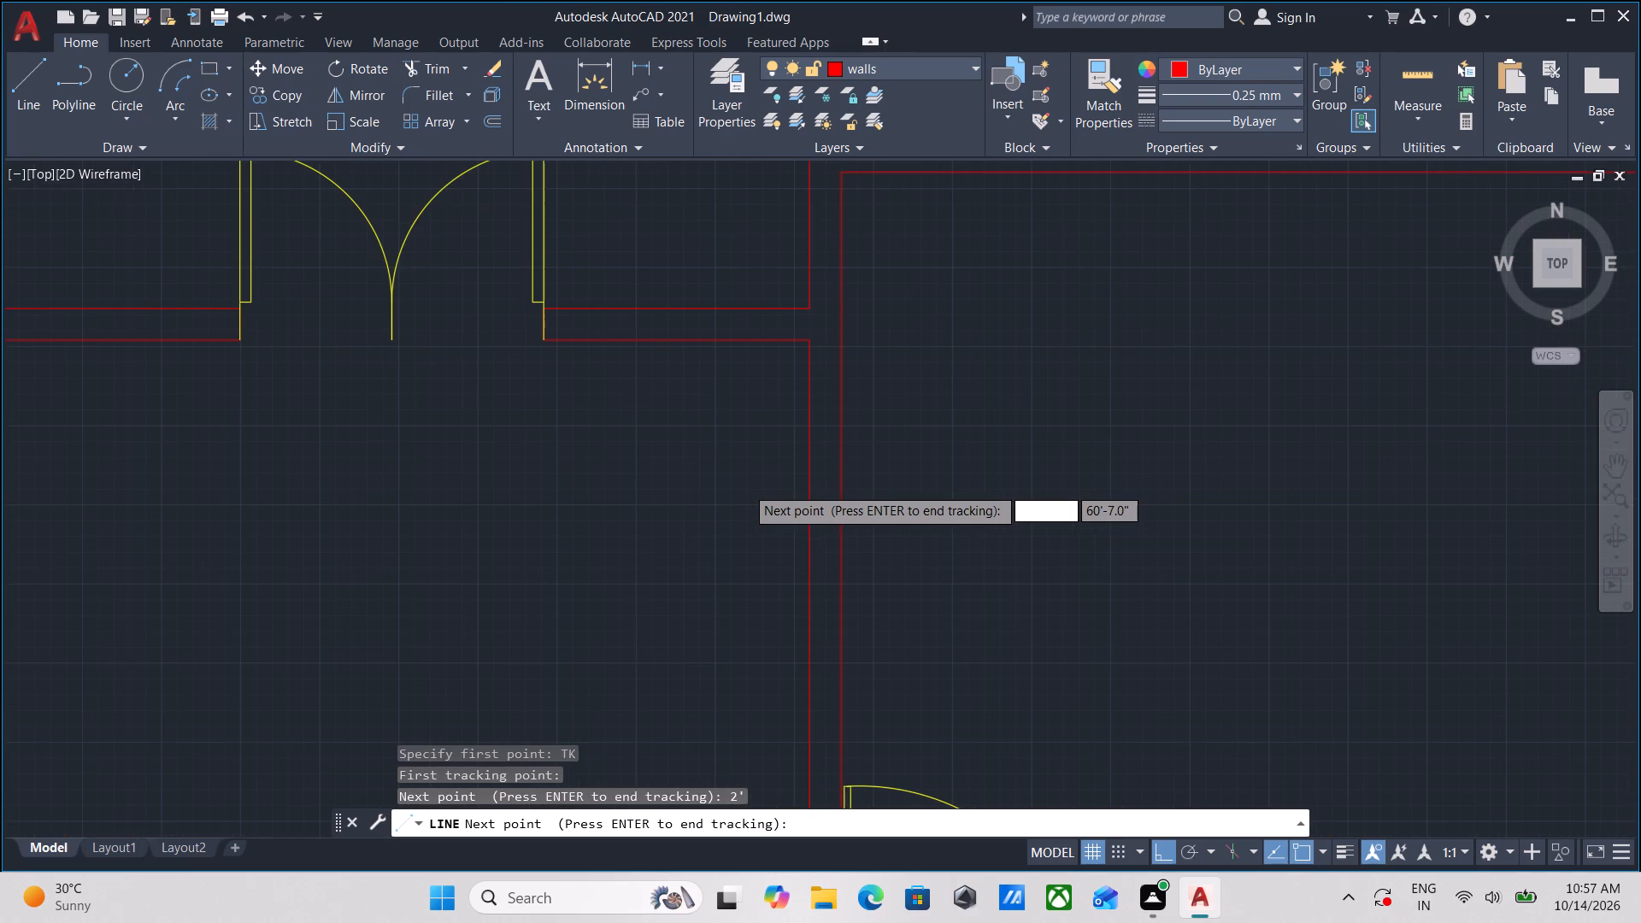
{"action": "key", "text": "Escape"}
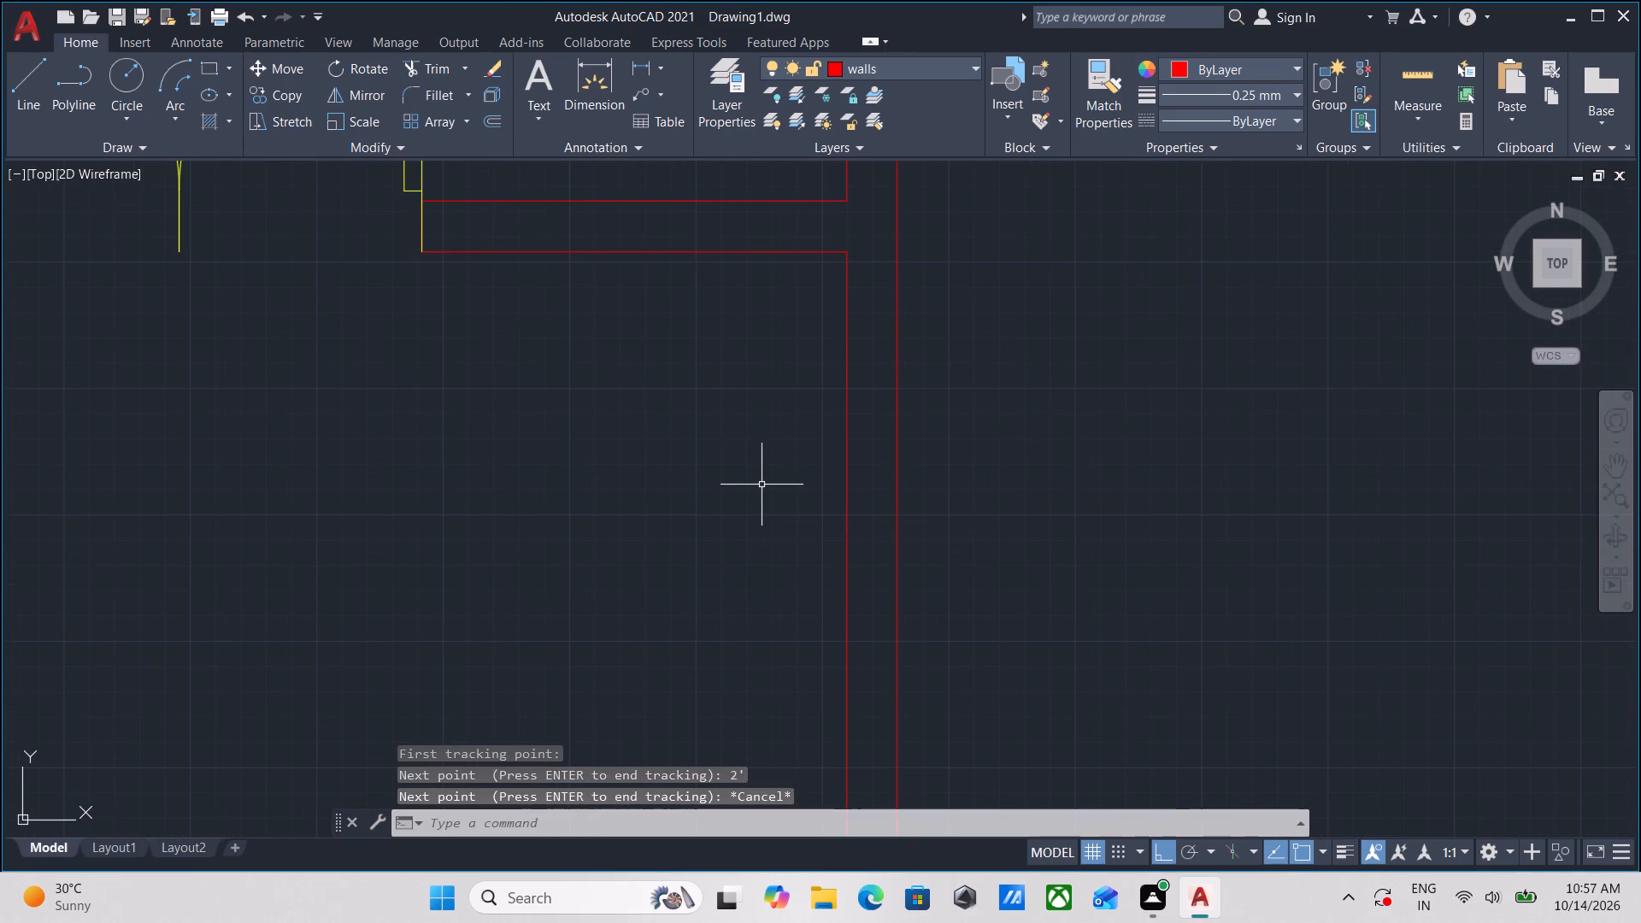
Draw a horizontal line from a point tracked 3' south and 2' west of the northern hall's northeast inner corner, east to the hall wall.
{"action": "key", "text": "l"}
{"action": "key", "text": "Return"}
{"action": "middle_click_drag", "start_coordinate": [779, 445], "coordinate": [766, 563]}
{"action": "type", "text": "TK"}
{"action": "key", "text": "Return"}
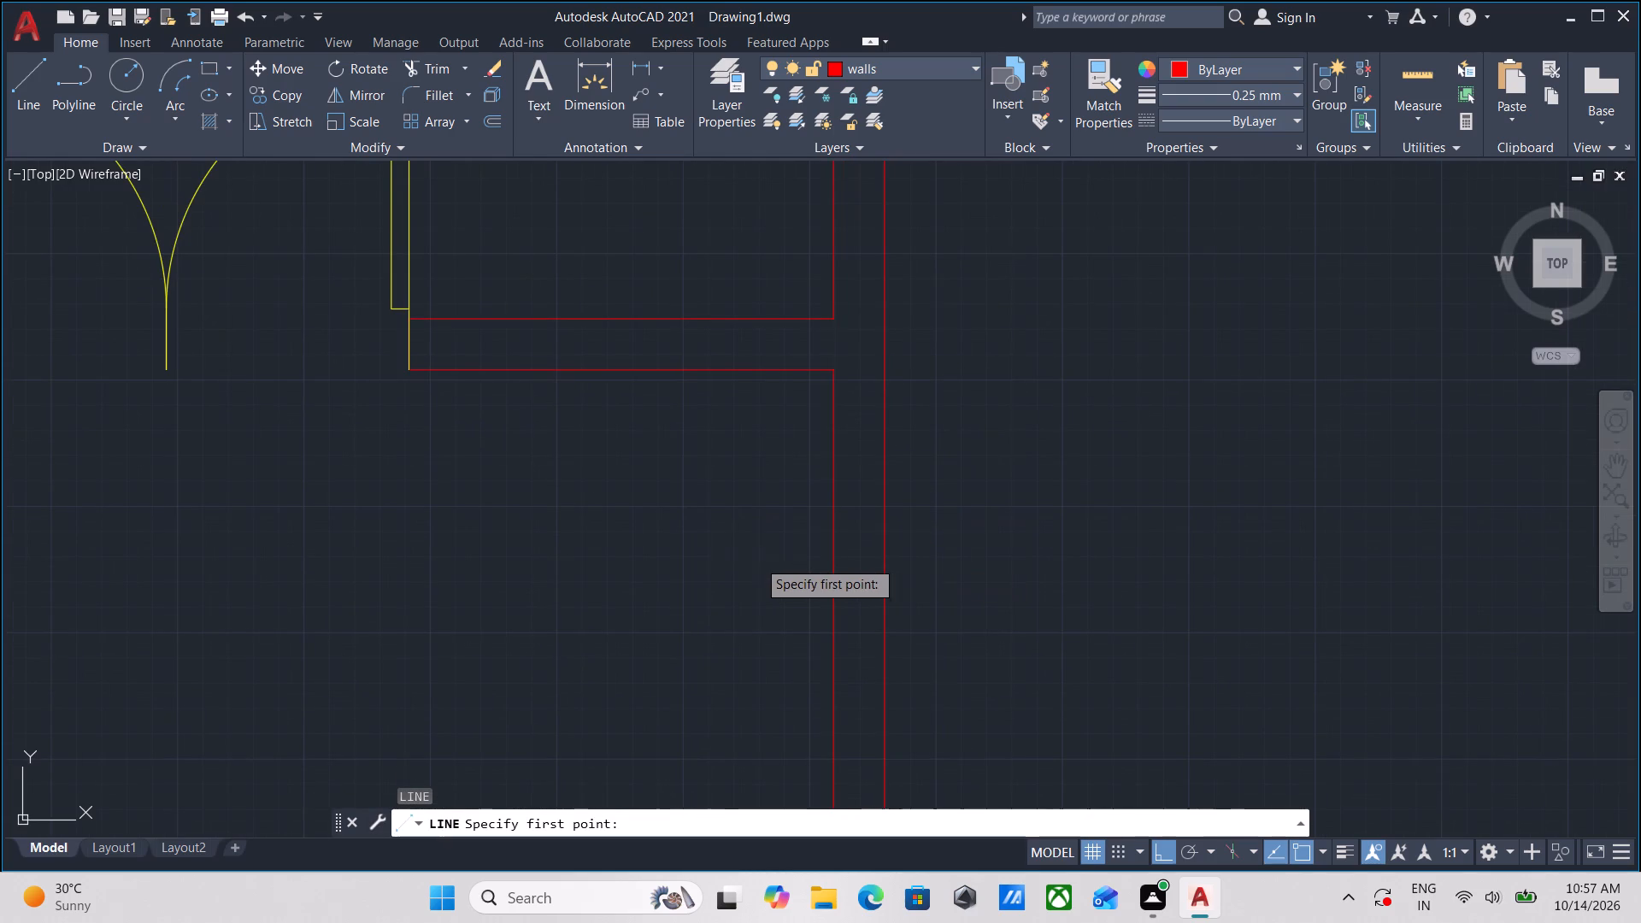
{"action": "left_click", "coordinate": [835, 373]}
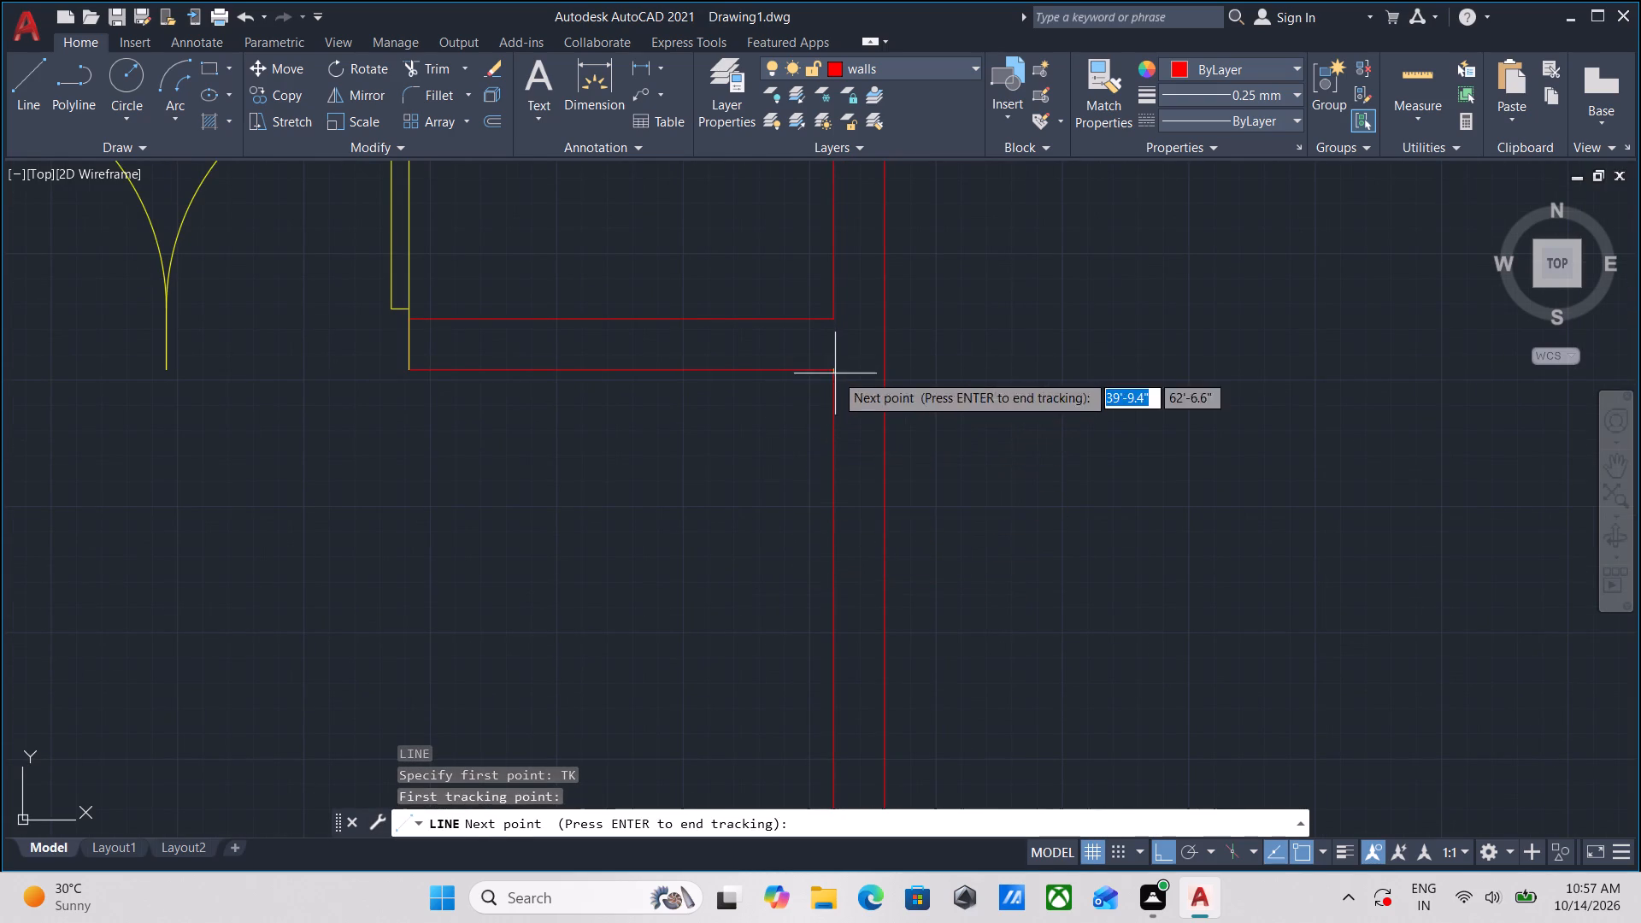
{"action": "middle_click_drag", "start_coordinate": [817, 562], "coordinate": [833, 467]}
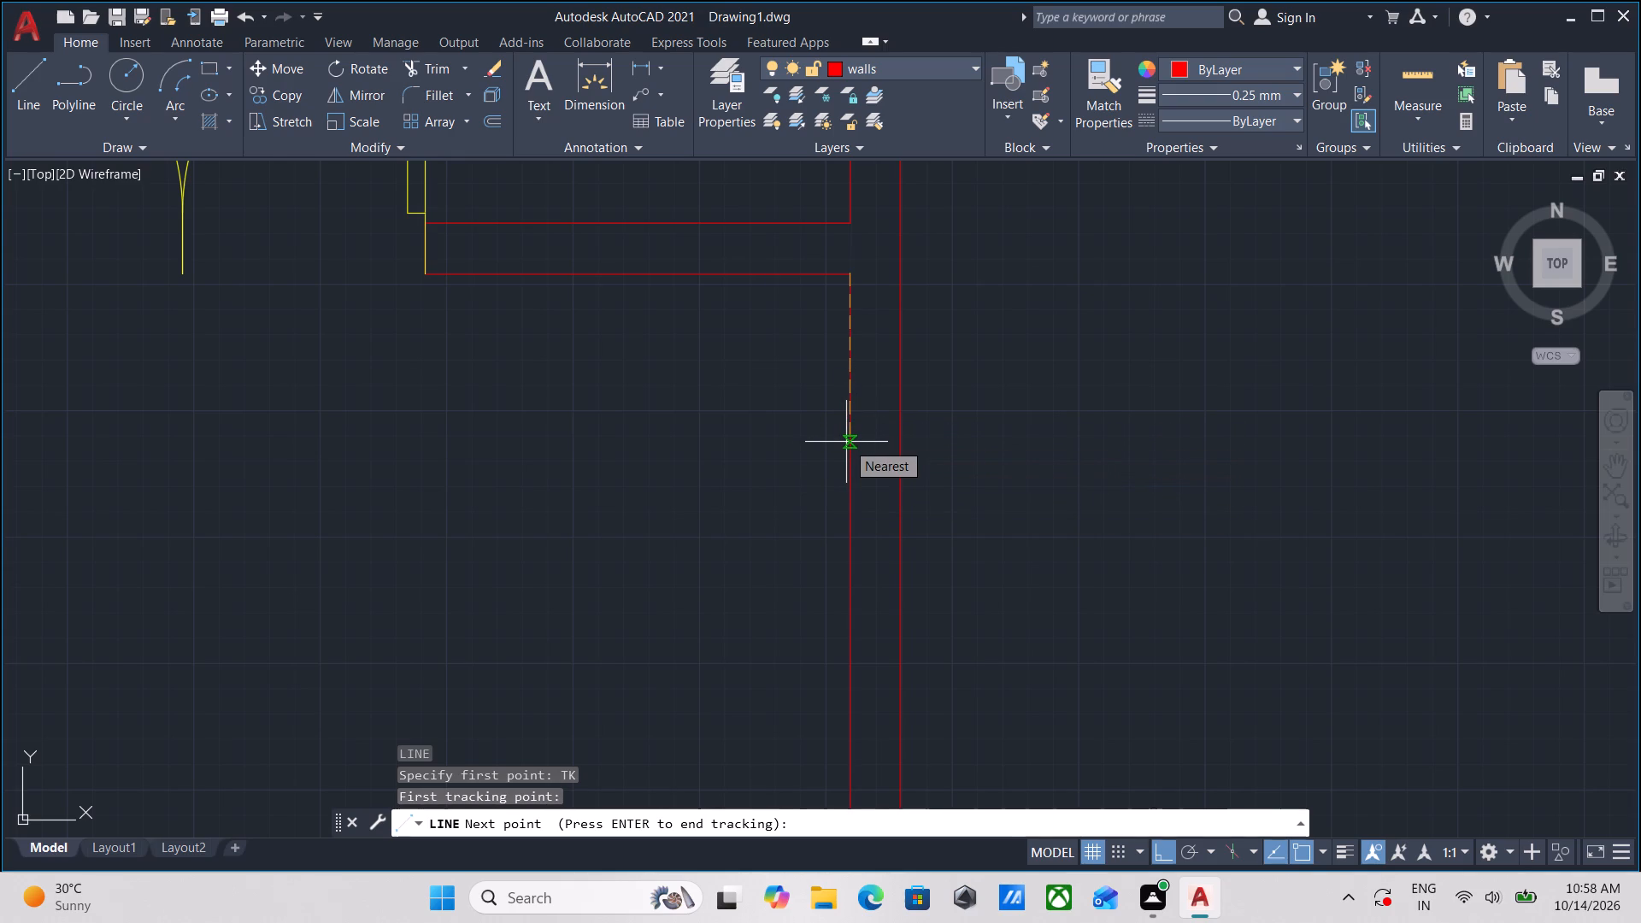
{"action": "key", "text": "3"}
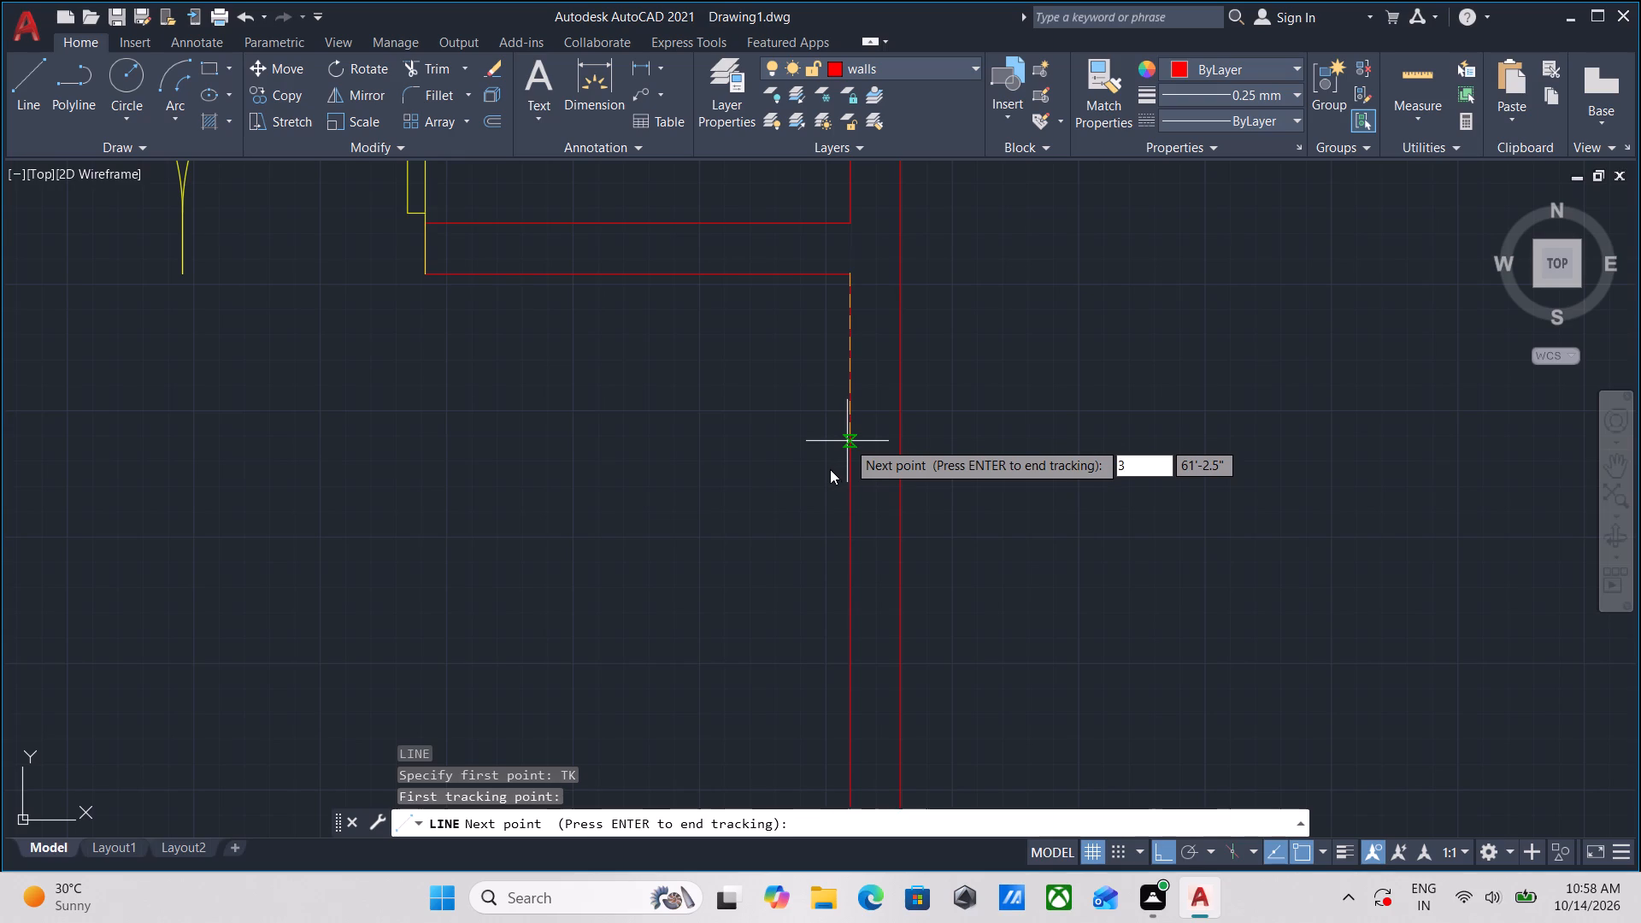
{"action": "key", "text": "apostrophe"}
{"action": "key", "text": "Return"}
{"action": "scroll", "coordinate": [784, 589], "scroll_direction": "down", "scroll_amount": 2}
{"action": "middle_click_drag", "start_coordinate": [784, 589], "coordinate": [893, 408]}
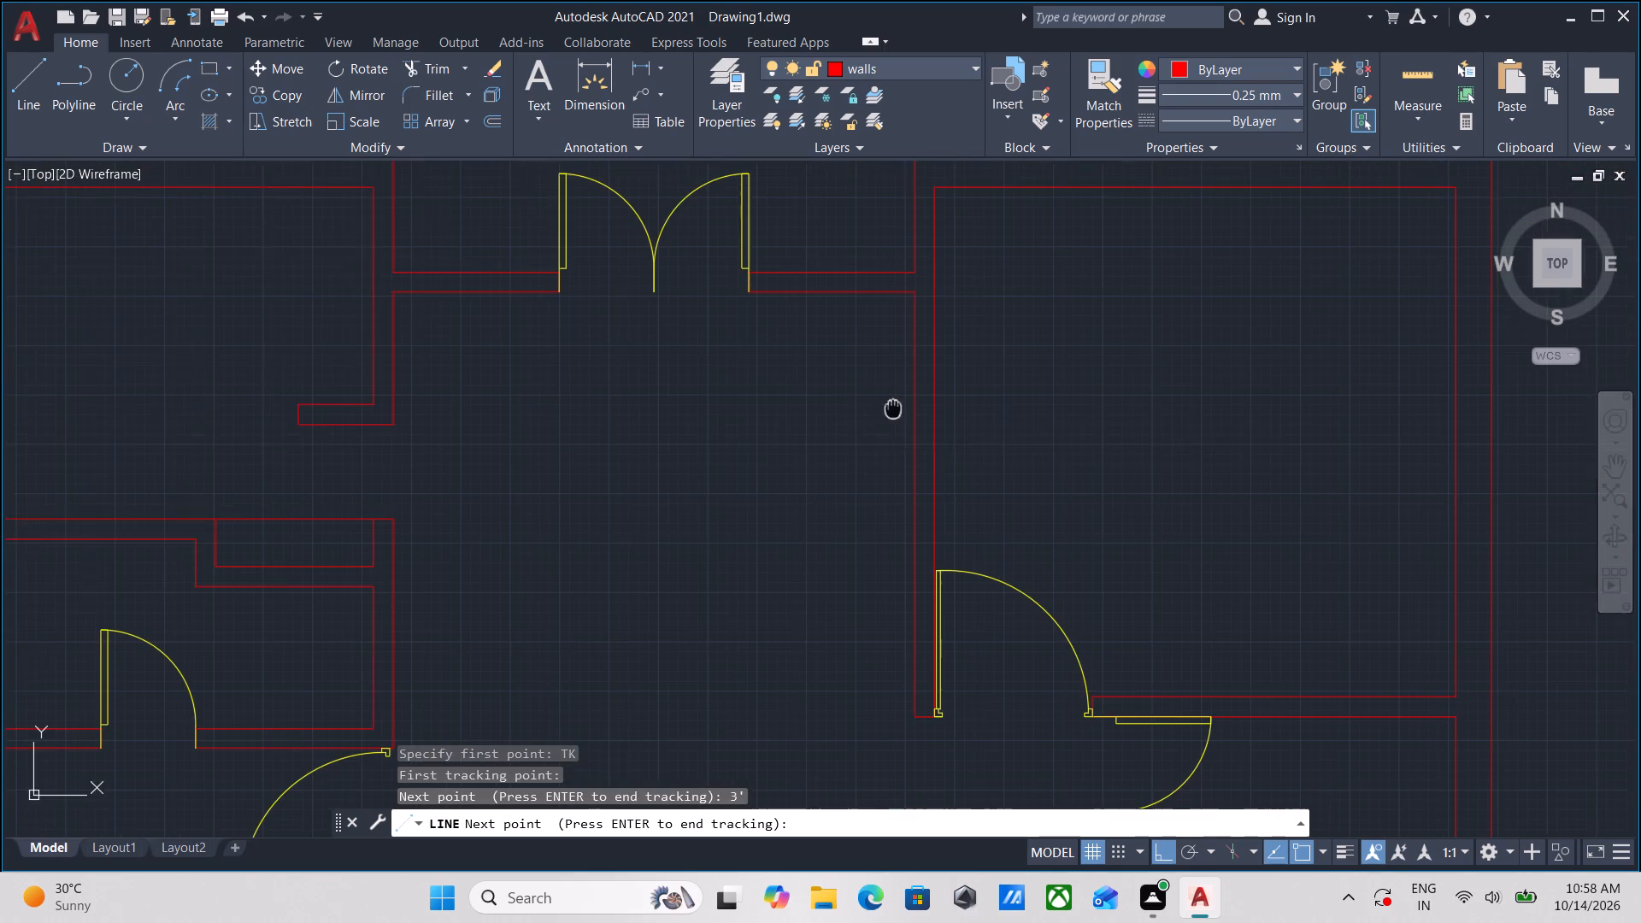
{"action": "middle_click_drag", "start_coordinate": [893, 408], "coordinate": [893, 407]}
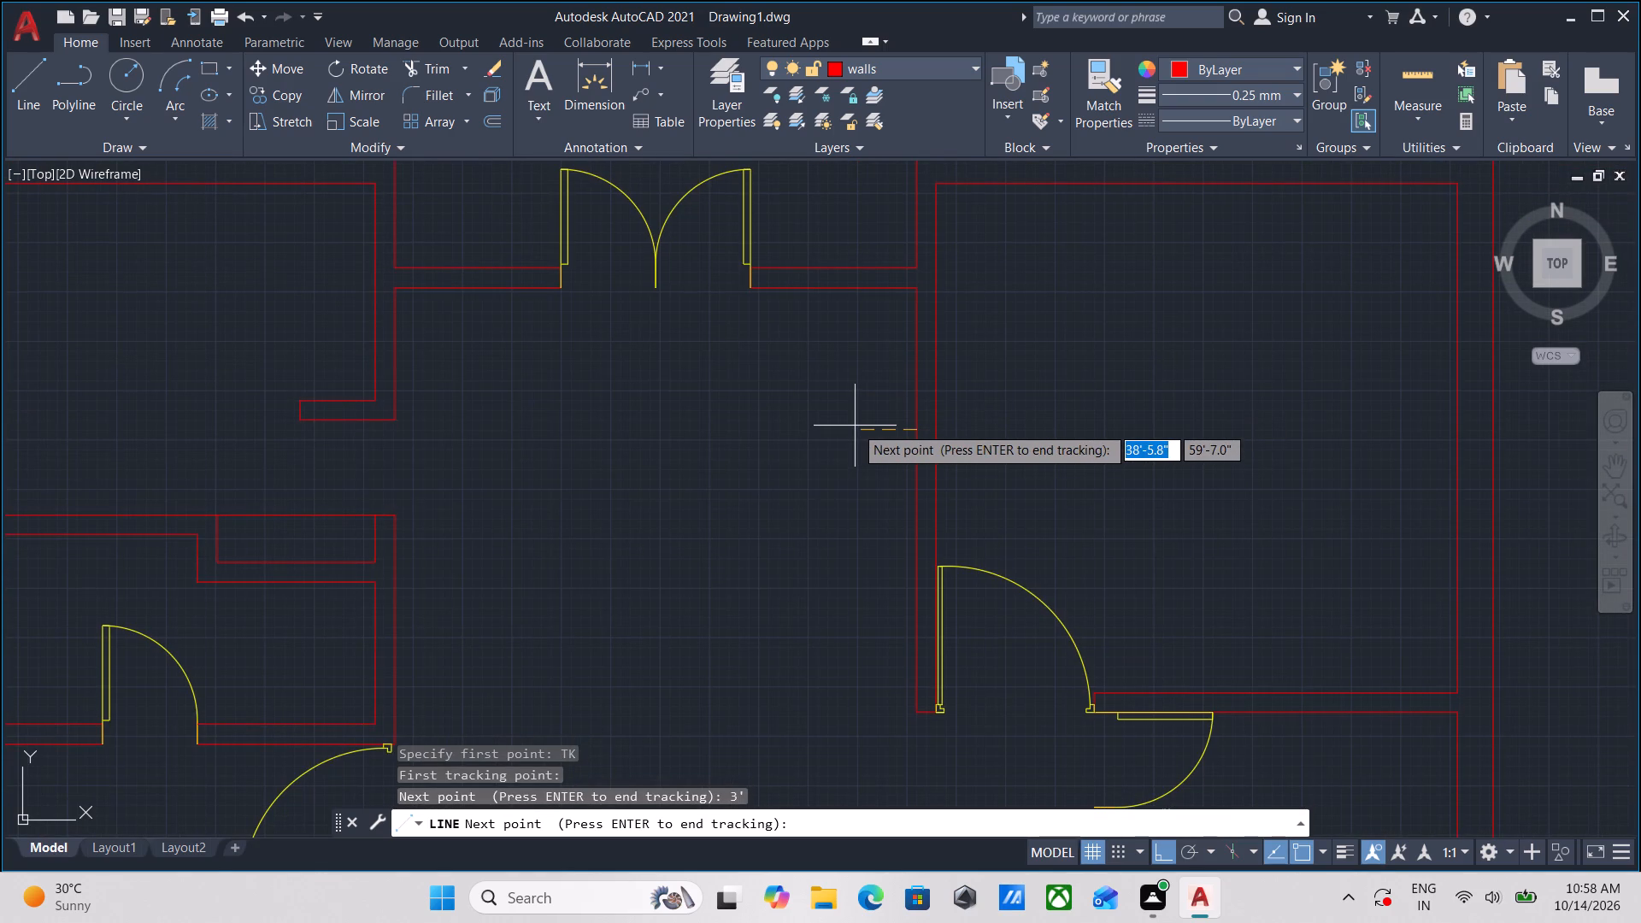
{"action": "scroll", "coordinate": [871, 434], "scroll_direction": "up", "scroll_amount": 2}
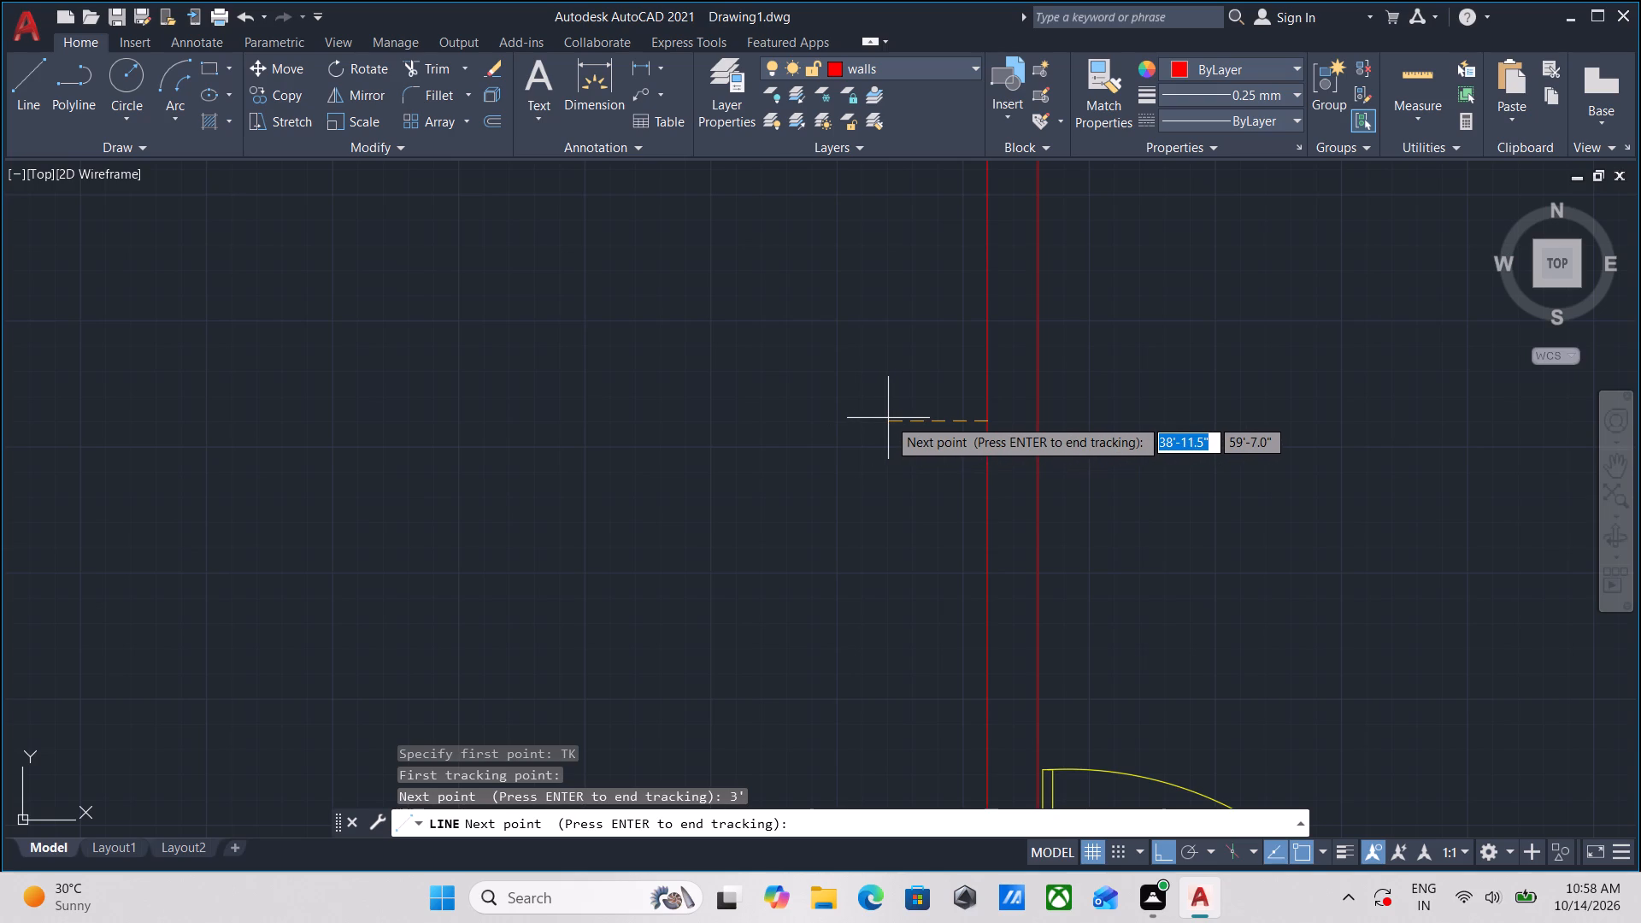
{"action": "type", "text": "2'"}
{"action": "key", "text": "Return"}
{"action": "scroll", "coordinate": [901, 452], "scroll_direction": "down", "scroll_amount": 1}
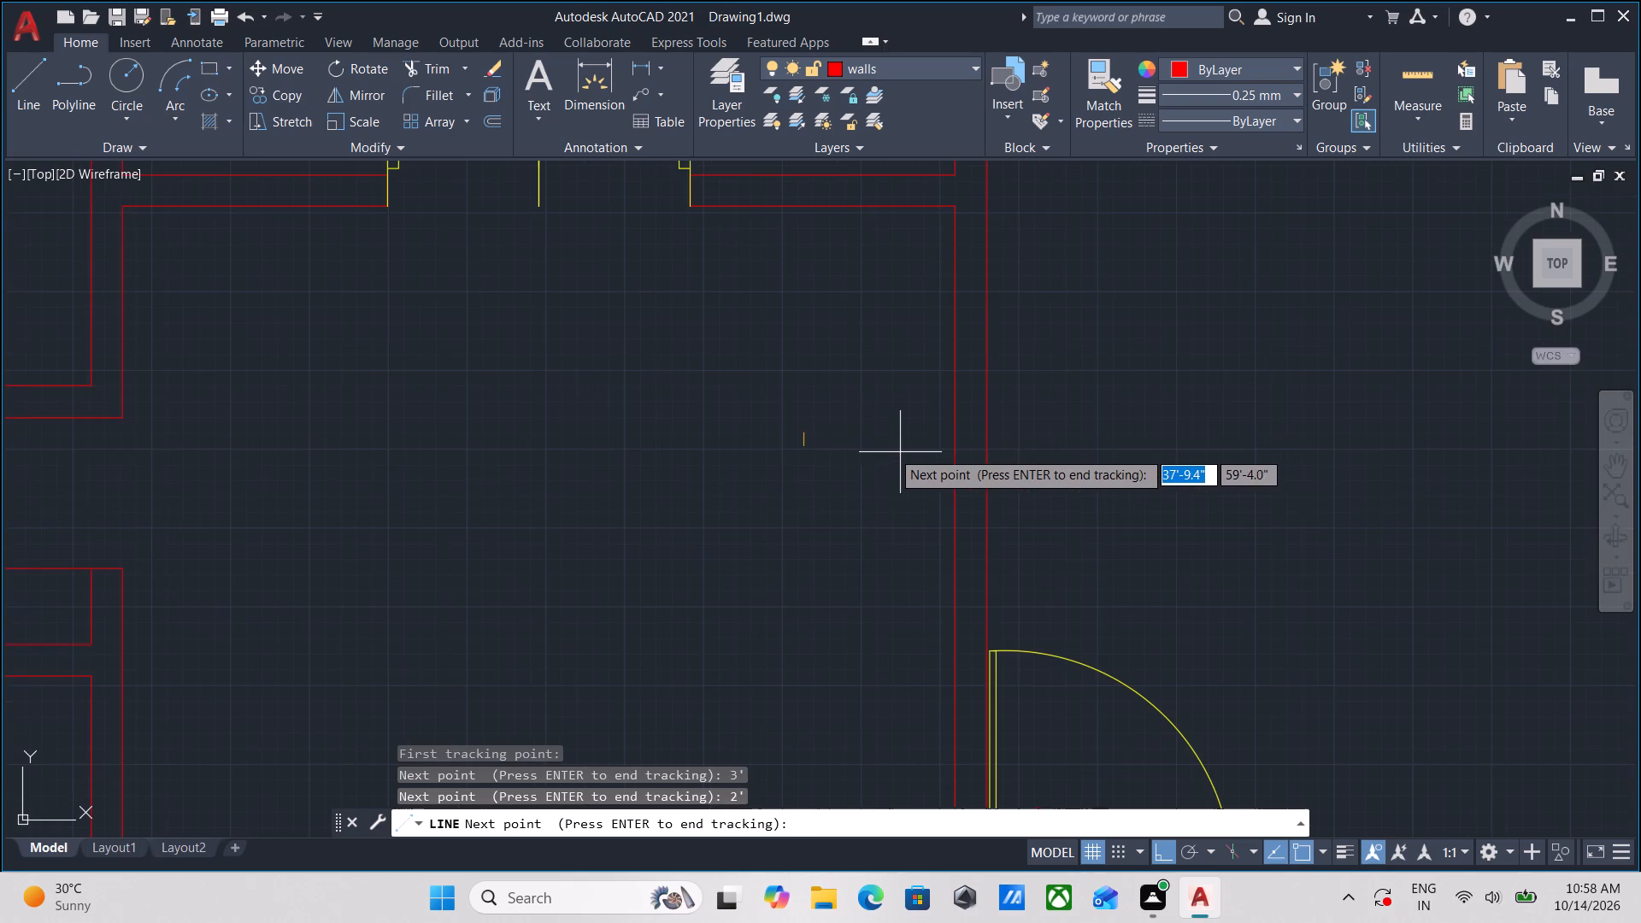
{"action": "key", "text": "Return"}
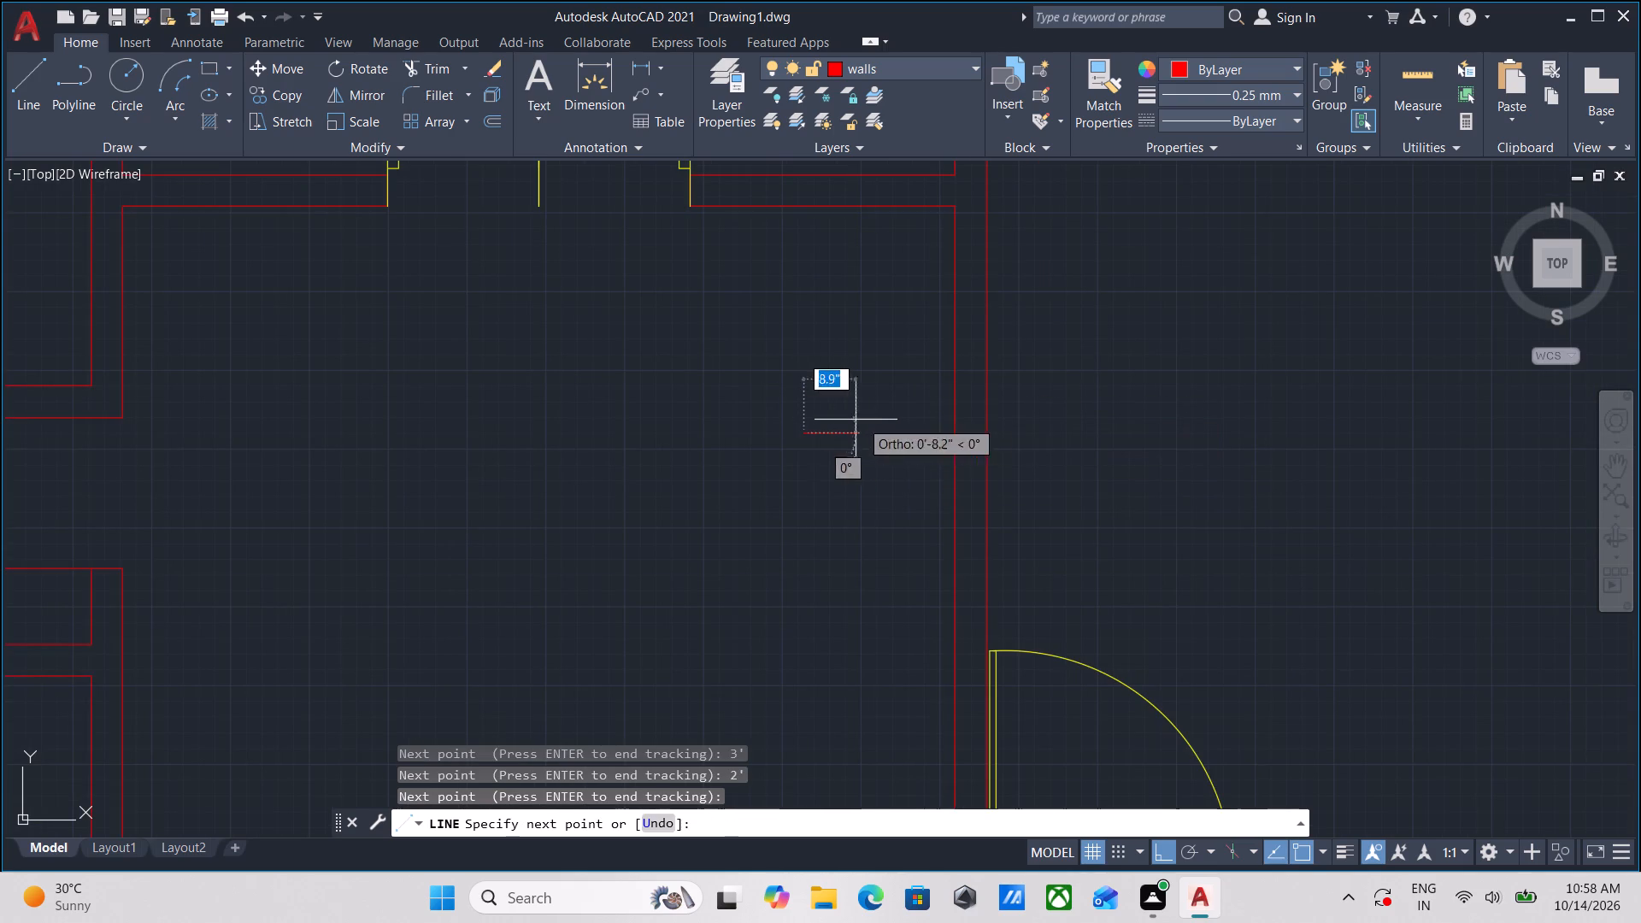
{"action": "scroll", "coordinate": [917, 427], "scroll_direction": "up", "scroll_amount": 1}
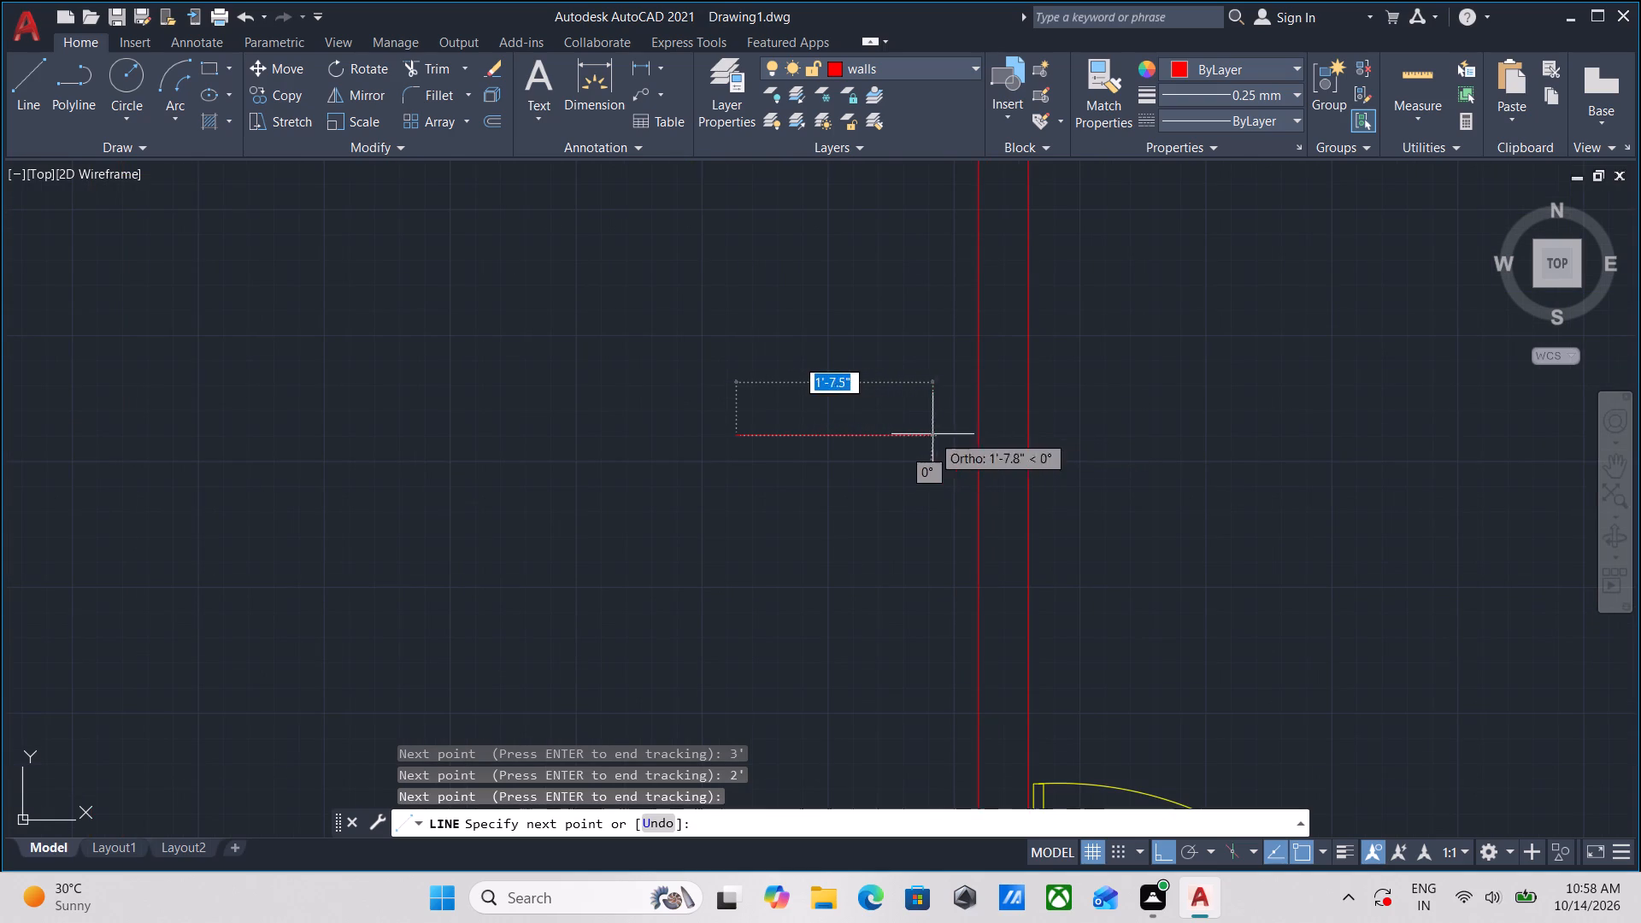
{"action": "left_click", "coordinate": [977, 433]}
{"action": "key", "text": "Escape"}
Shorten the new line to 1' by stretching its west endpoint to its midpoint.
{"action": "left_click_drag", "start_coordinate": [774, 465], "coordinate": [769, 444]}
{"action": "left_click", "coordinate": [729, 399]}
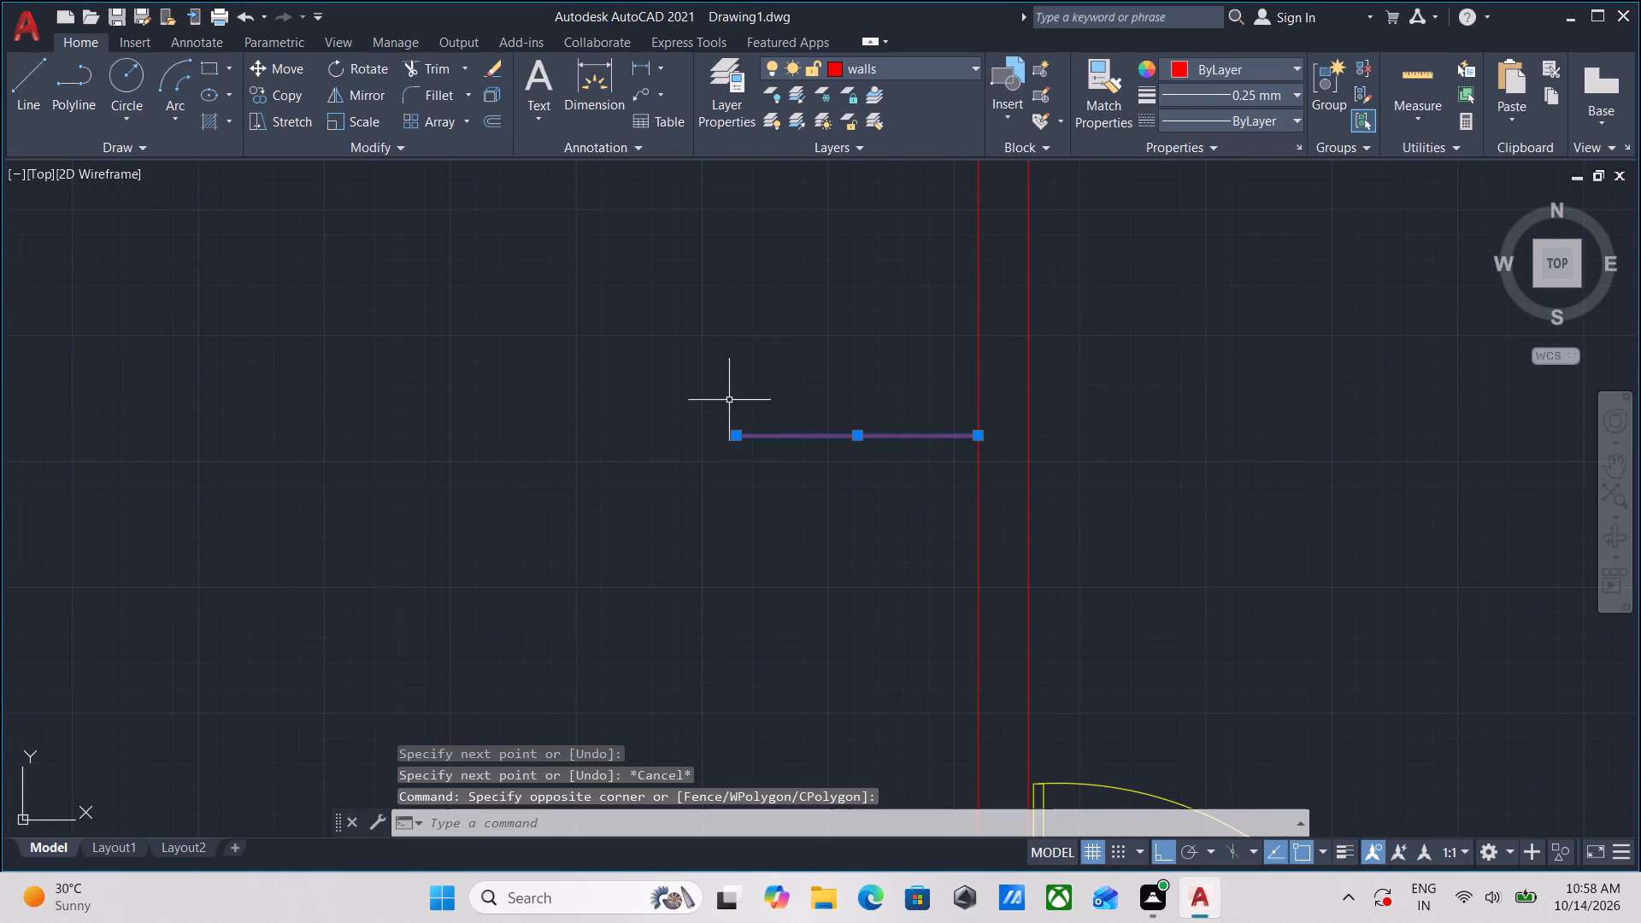
{"action": "left_click", "coordinate": [734, 435]}
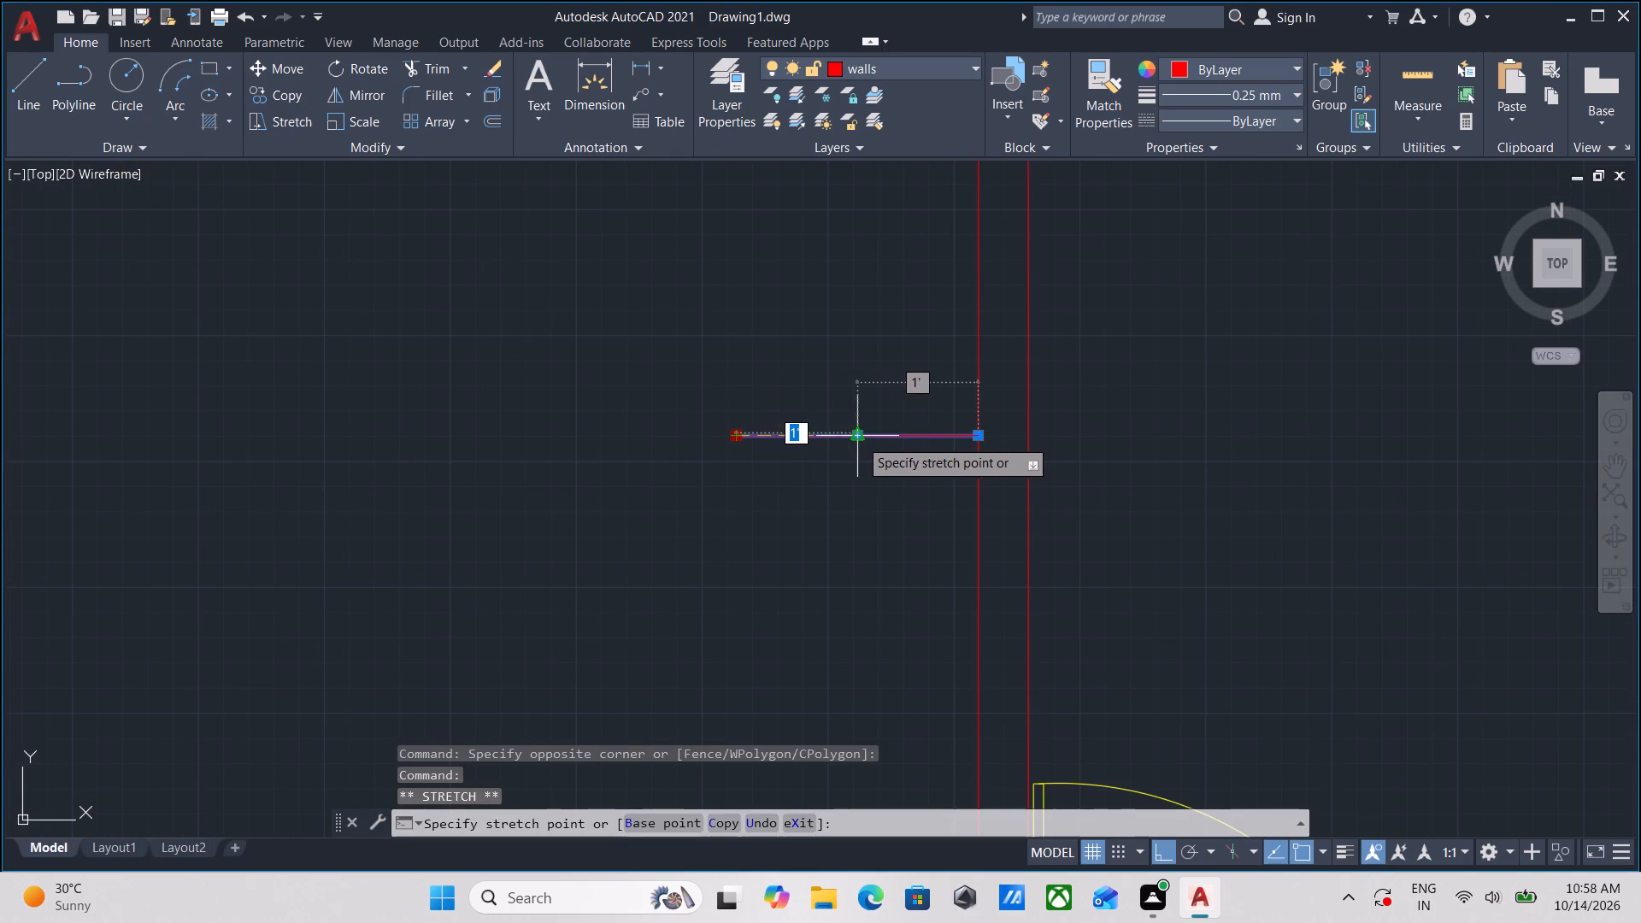
{"action": "left_click", "coordinate": [862, 438]}
{"action": "key", "text": "Escape"}
{"action": "scroll", "coordinate": [897, 442], "scroll_direction": "down", "scroll_amount": 2}
{"action": "scroll", "coordinate": [900, 444], "scroll_direction": "up", "scroll_amount": 3}
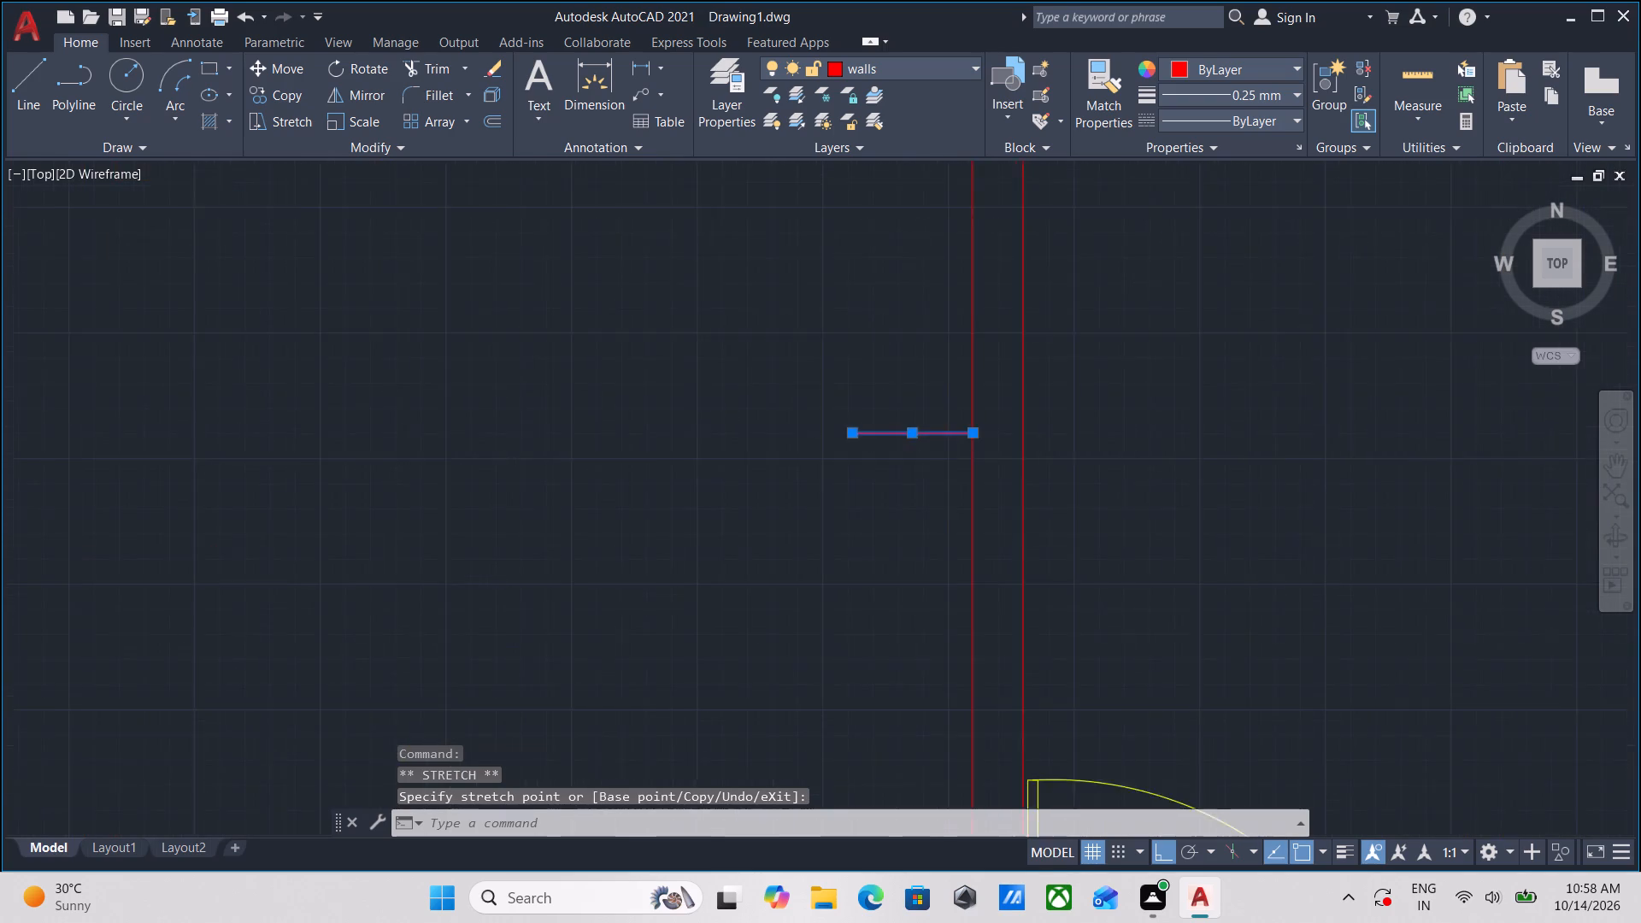
{"action": "key", "text": "Escape"}
Offset the 1' line on the hall's east wall to the south by a picked distance of about 2.9".
{"action": "left_click", "coordinate": [915, 464]}
{"action": "left_click", "coordinate": [879, 396]}
{"action": "middle_click_drag", "start_coordinate": [878, 394], "coordinate": [878, 422]}
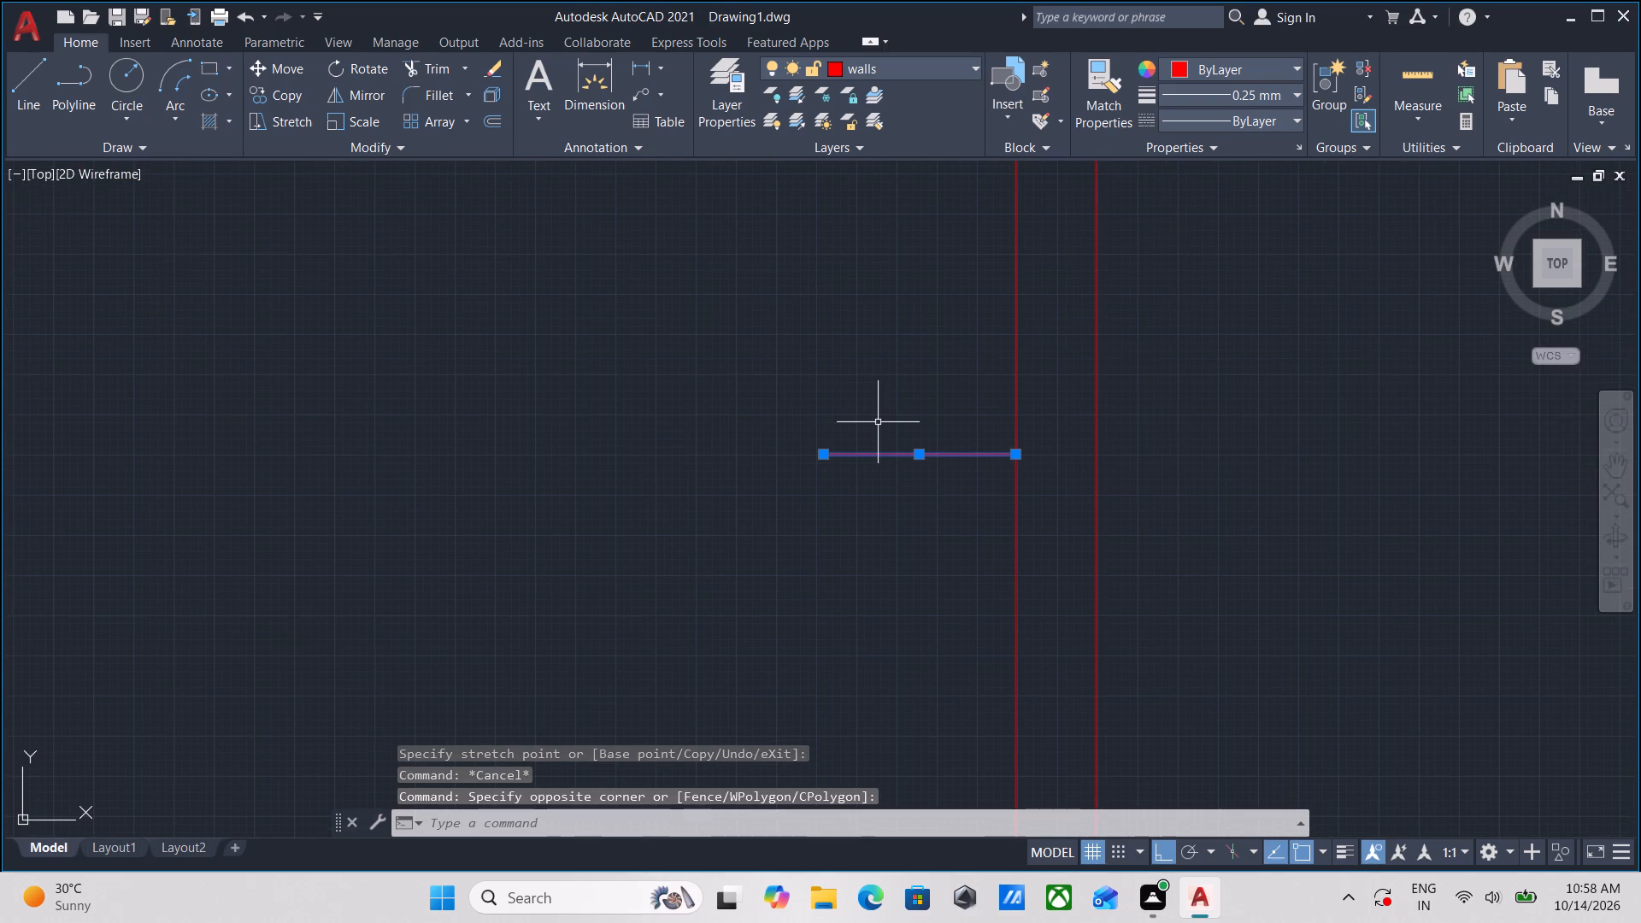
{"action": "key", "text": "o"}
{"action": "key", "text": "Return"}
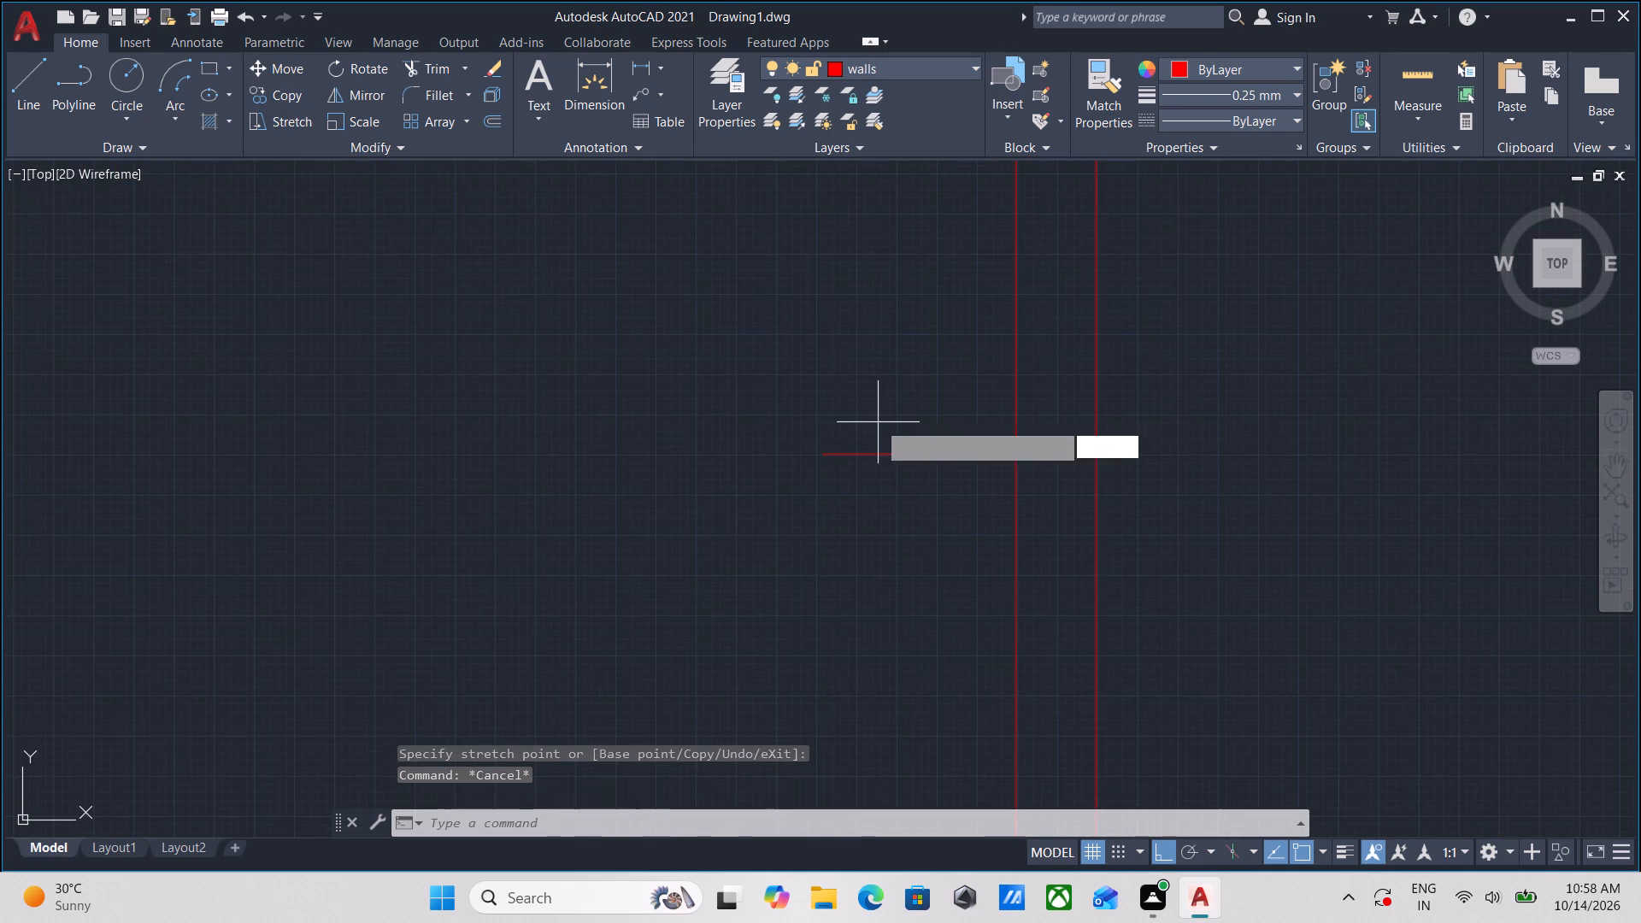
{"action": "left_click", "coordinate": [927, 456]}
{"action": "left_click", "coordinate": [928, 501]}
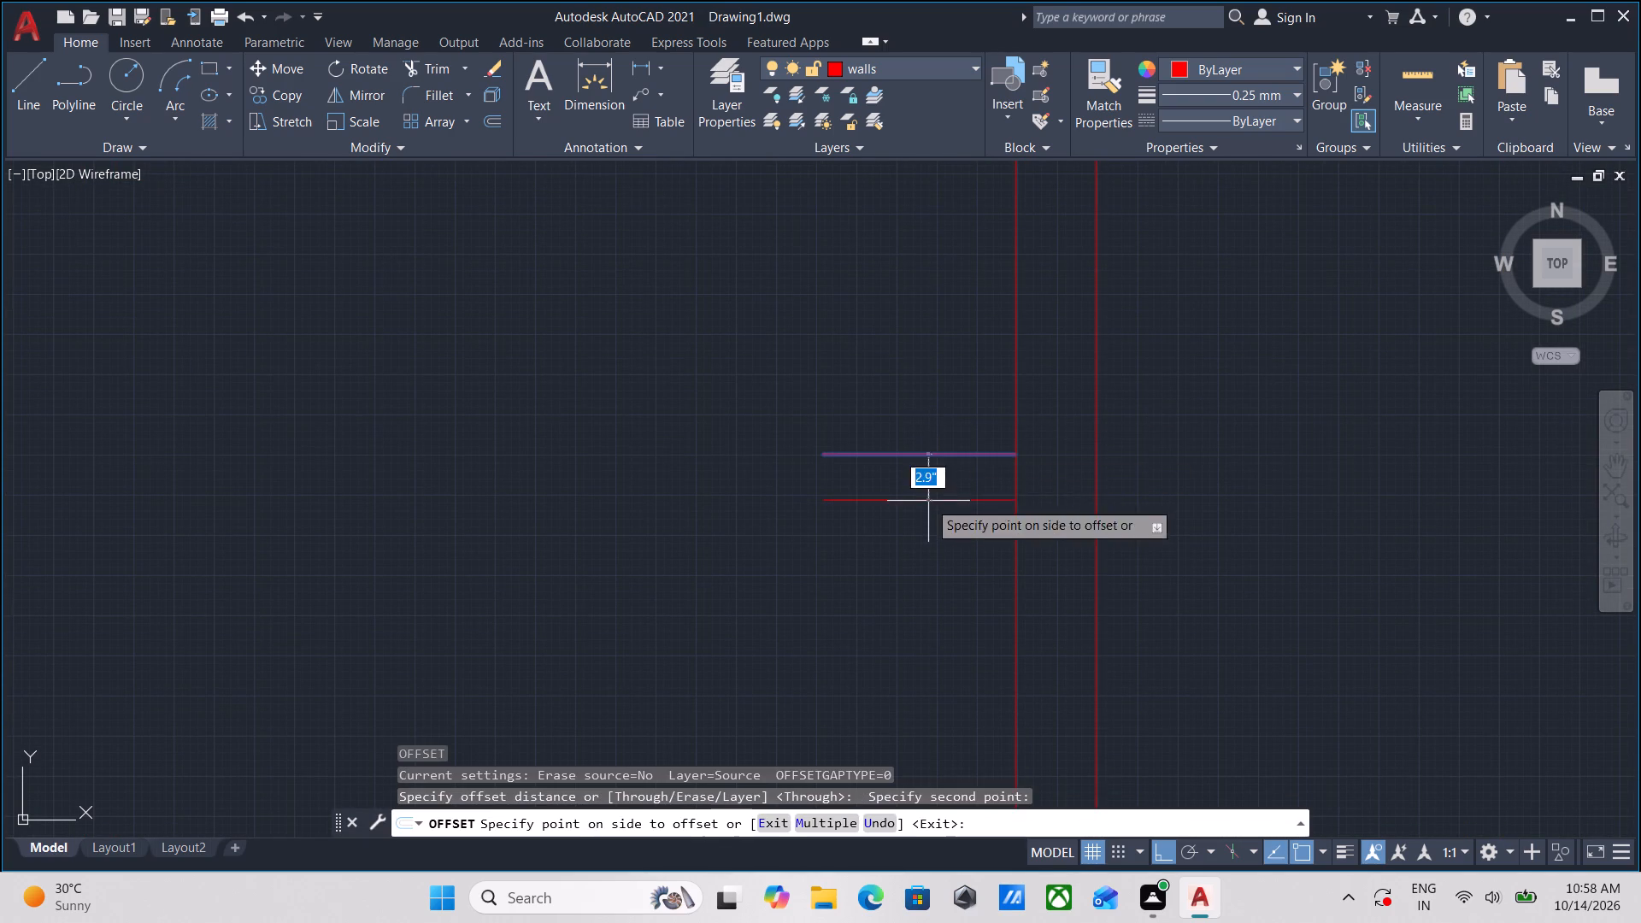
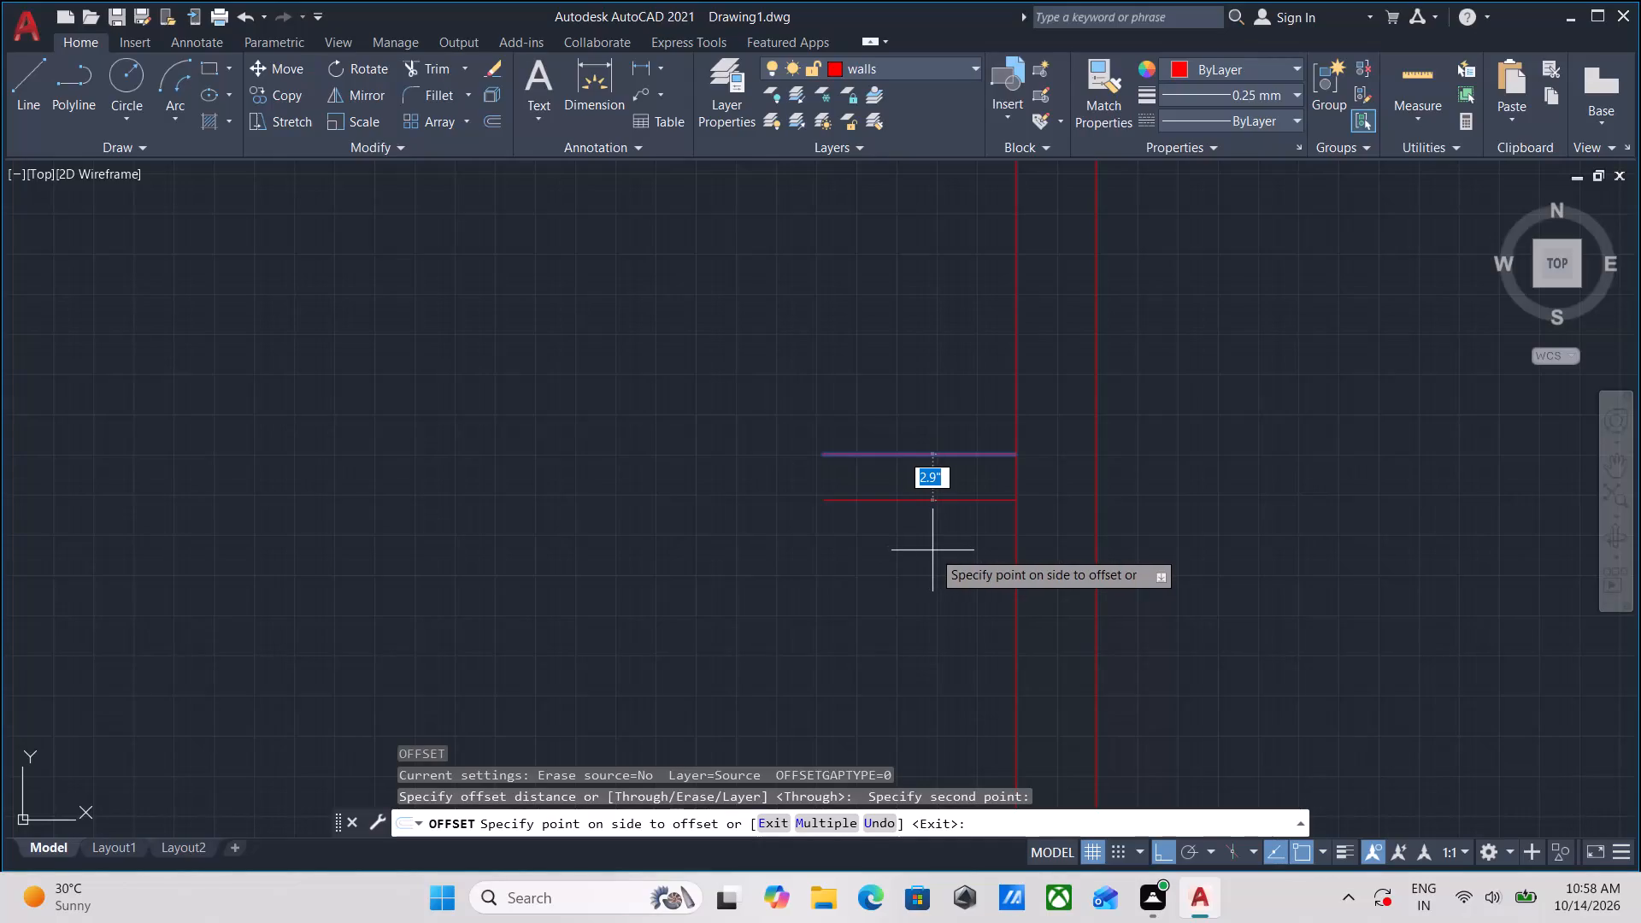
Place the offset copy of the 1' line 5" south of the original on the hall's east wall.
{"action": "key", "text": "5"}
{"action": "key", "text": "Return"}
{"action": "scroll", "coordinate": [932, 536], "scroll_direction": "down", "scroll_amount": 3}
{"action": "scroll", "coordinate": [929, 524], "scroll_direction": "up", "scroll_amount": 2}
{"action": "key", "text": "Escape"}
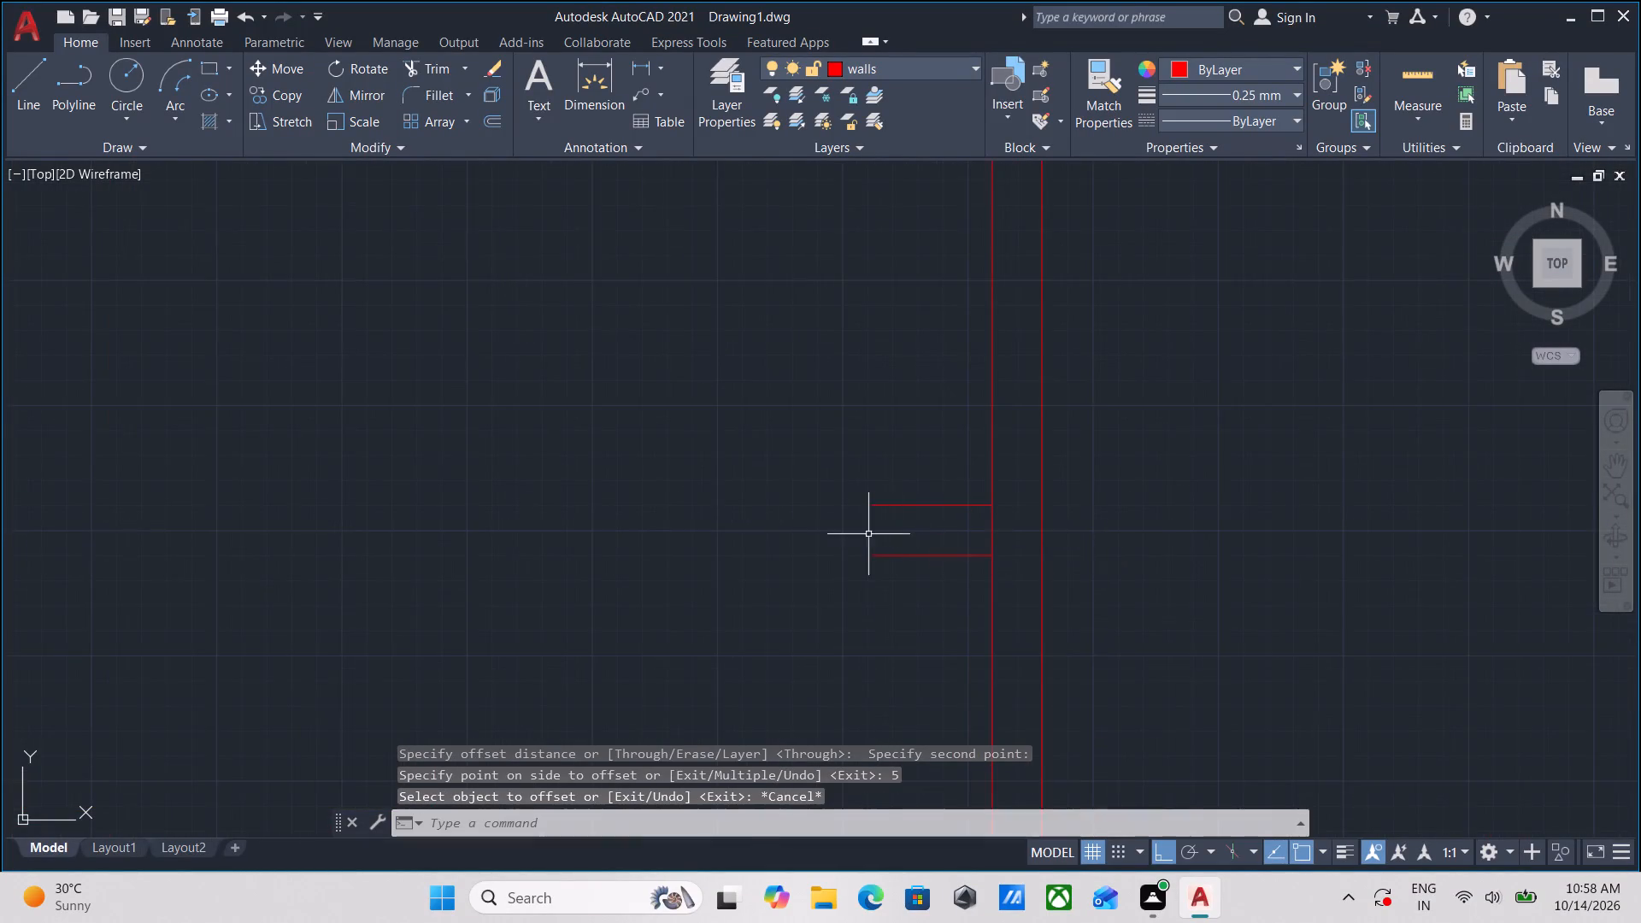
Trim the hall's east inner wall line between the two 1' stub lines.
{"action": "scroll", "coordinate": [868, 534], "scroll_direction": "down", "scroll_amount": 2}
{"action": "scroll", "coordinate": [880, 540], "scroll_direction": "up", "scroll_amount": 2}
{"action": "middle_click_drag", "start_coordinate": [874, 539], "coordinate": [832, 576]}
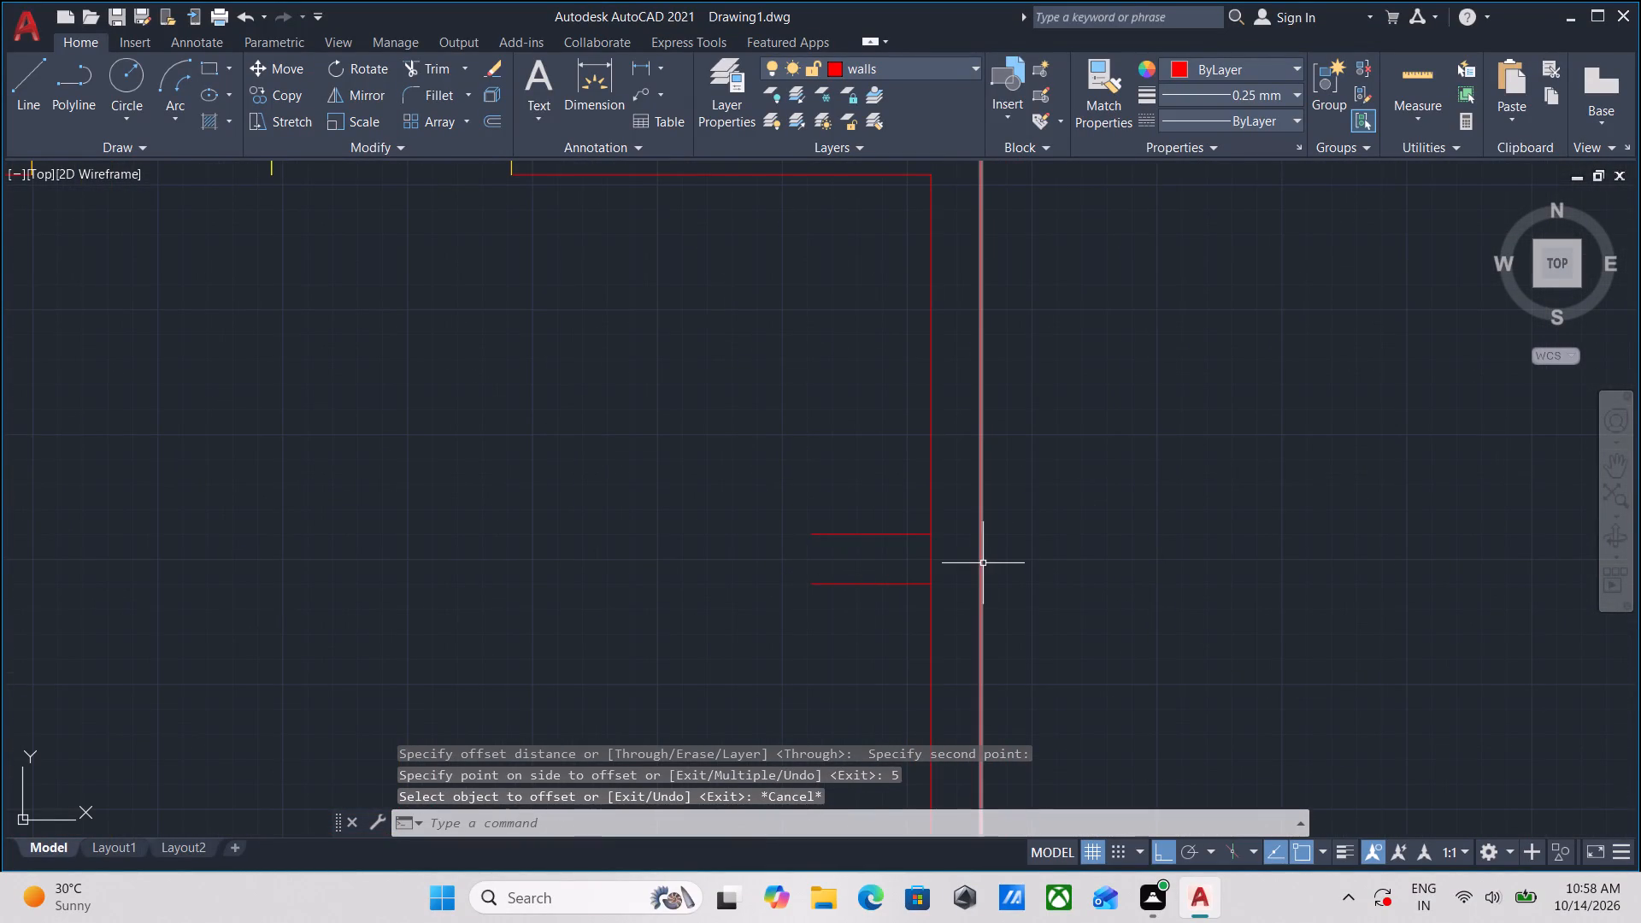
{"action": "type", "text": "TR"}
{"action": "key", "text": "Return"}
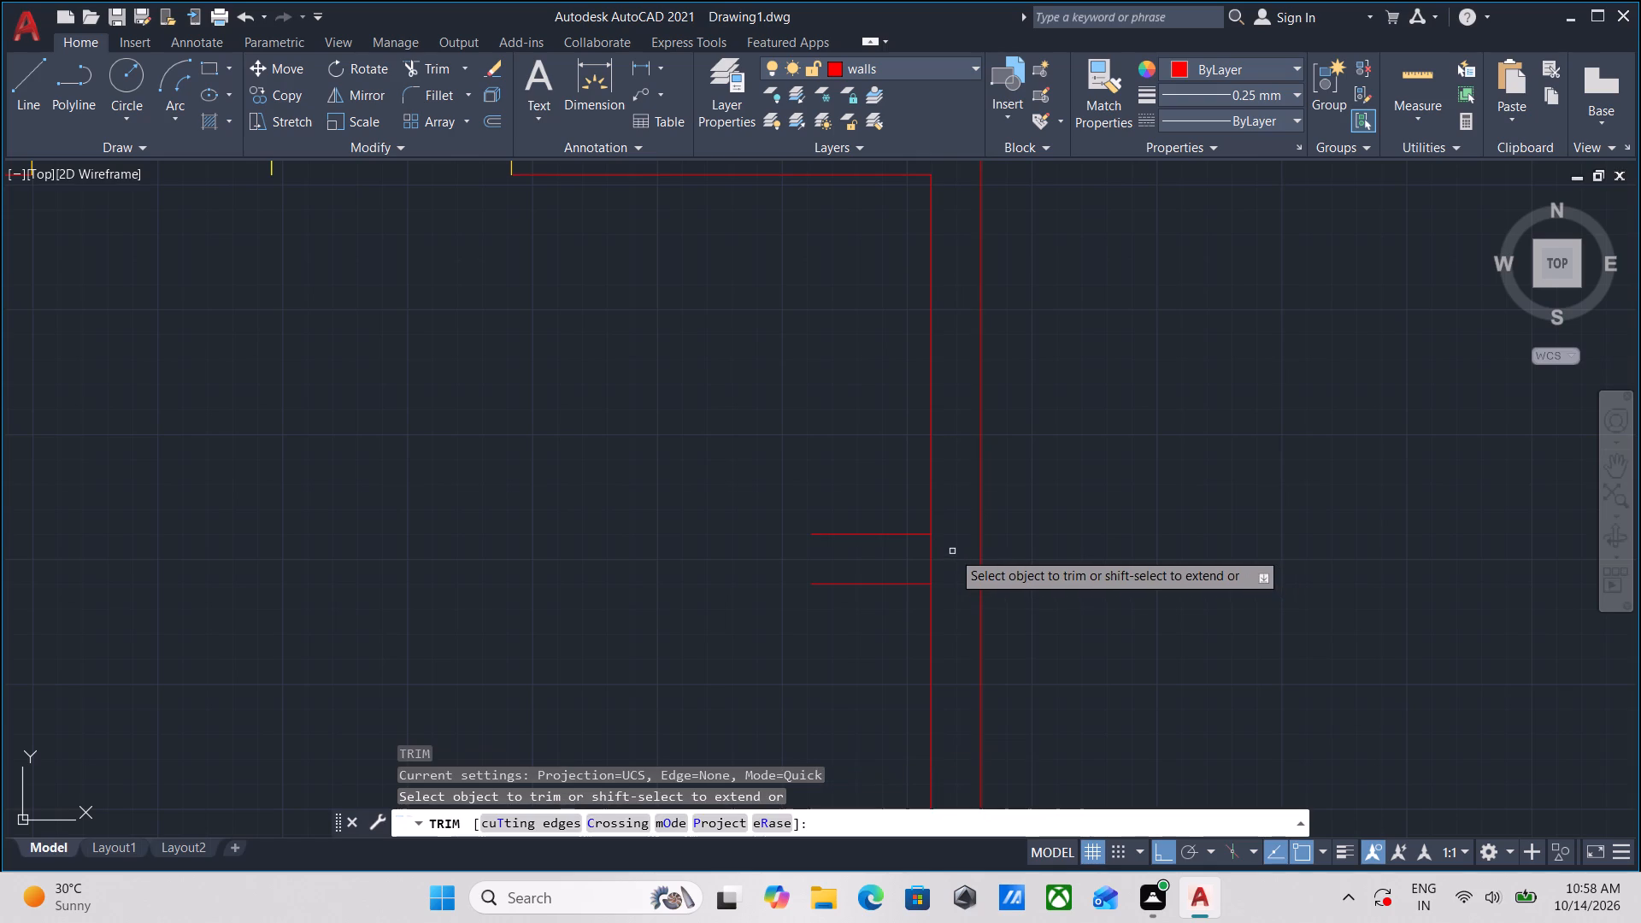
{"action": "left_click", "coordinate": [944, 556]}
{"action": "left_click", "coordinate": [901, 557]}
{"action": "key", "text": "Escape"}
Close the stub's west end with a vertical line joining the west endpoints of its two 1' lines.
{"action": "scroll", "coordinate": [781, 561], "scroll_direction": "down", "scroll_amount": 1}
{"action": "scroll", "coordinate": [781, 561], "scroll_direction": "up", "scroll_amount": 2}
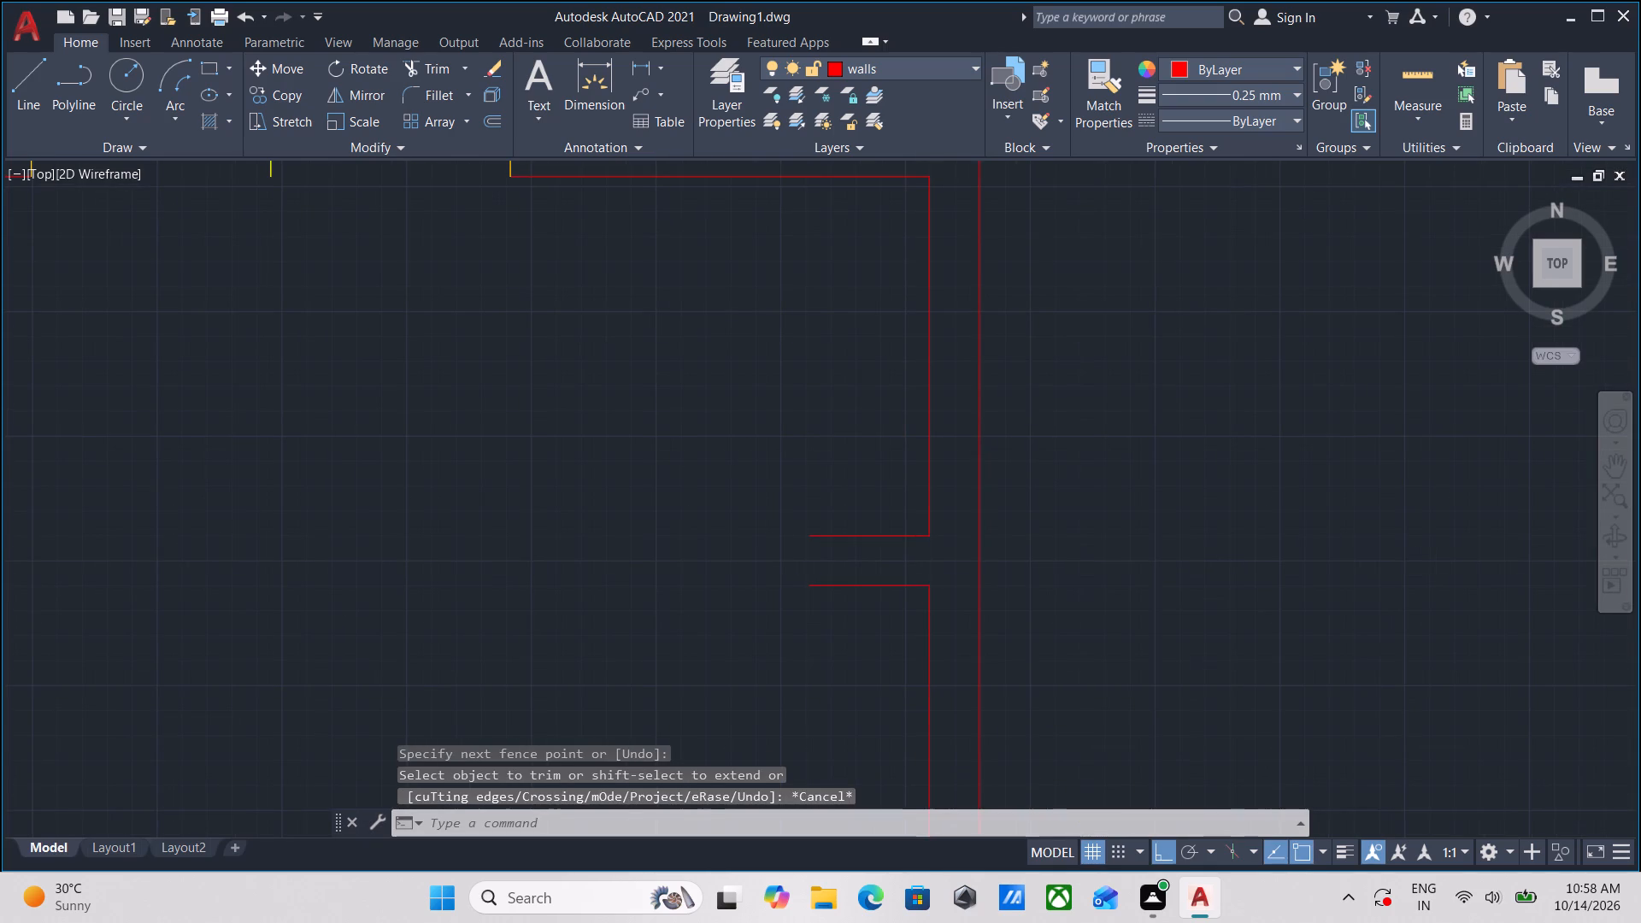
{"action": "key", "text": "l"}
{"action": "key", "text": "Return"}
{"action": "scroll", "coordinate": [822, 612], "scroll_direction": "up", "scroll_amount": 3}
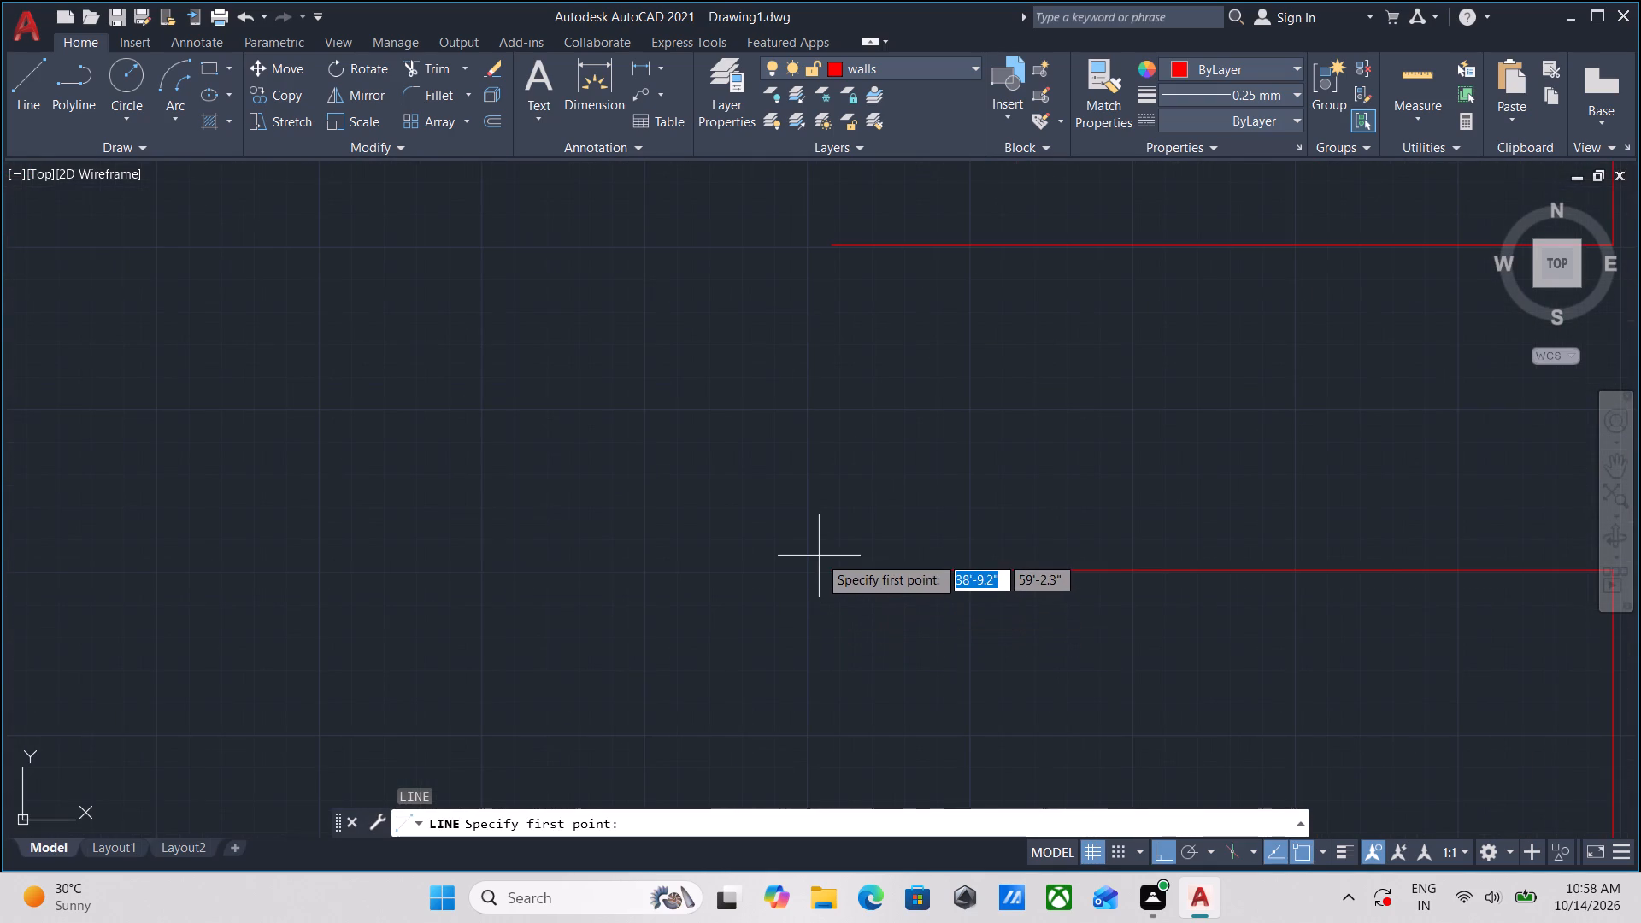
{"action": "left_click", "coordinate": [832, 573]}
{"action": "middle_click_drag", "start_coordinate": [838, 451], "coordinate": [836, 593]}
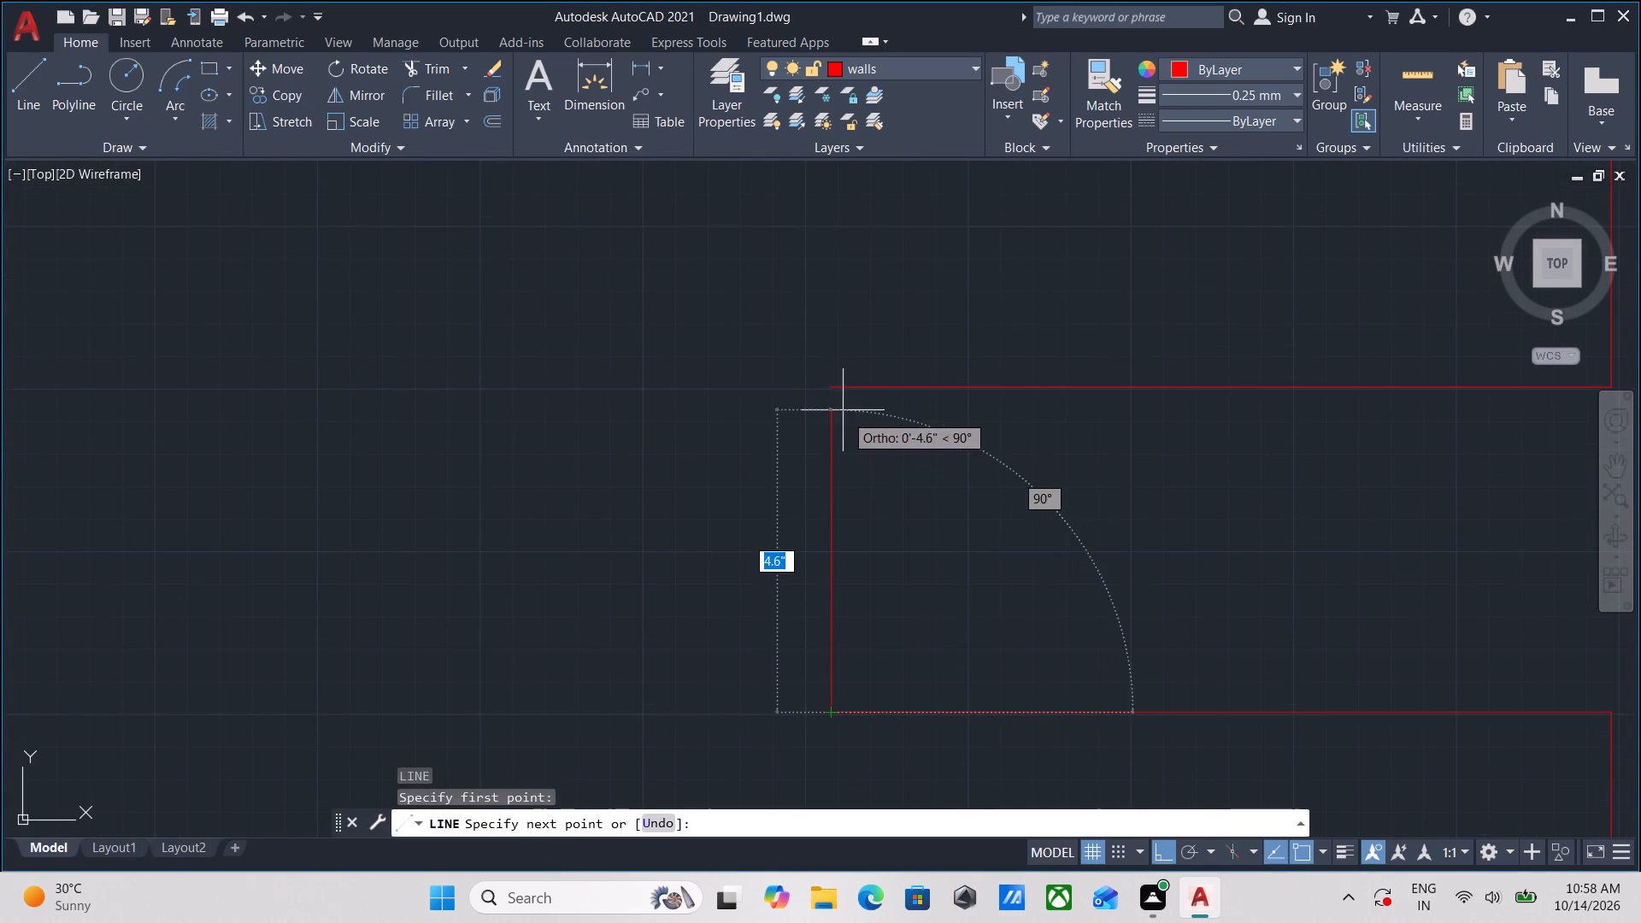
{"action": "left_click", "coordinate": [832, 388]}
{"action": "scroll", "coordinate": [832, 388], "scroll_direction": "down", "scroll_amount": 3}
{"action": "key", "text": "Escape"}
Draw a vertical line from the stub's northwest corner north to the inner line of the hall's north wall.
{"action": "scroll", "coordinate": [923, 377], "scroll_direction": "down", "scroll_amount": 1}
{"action": "middle_click_drag", "start_coordinate": [917, 396], "coordinate": [897, 506]}
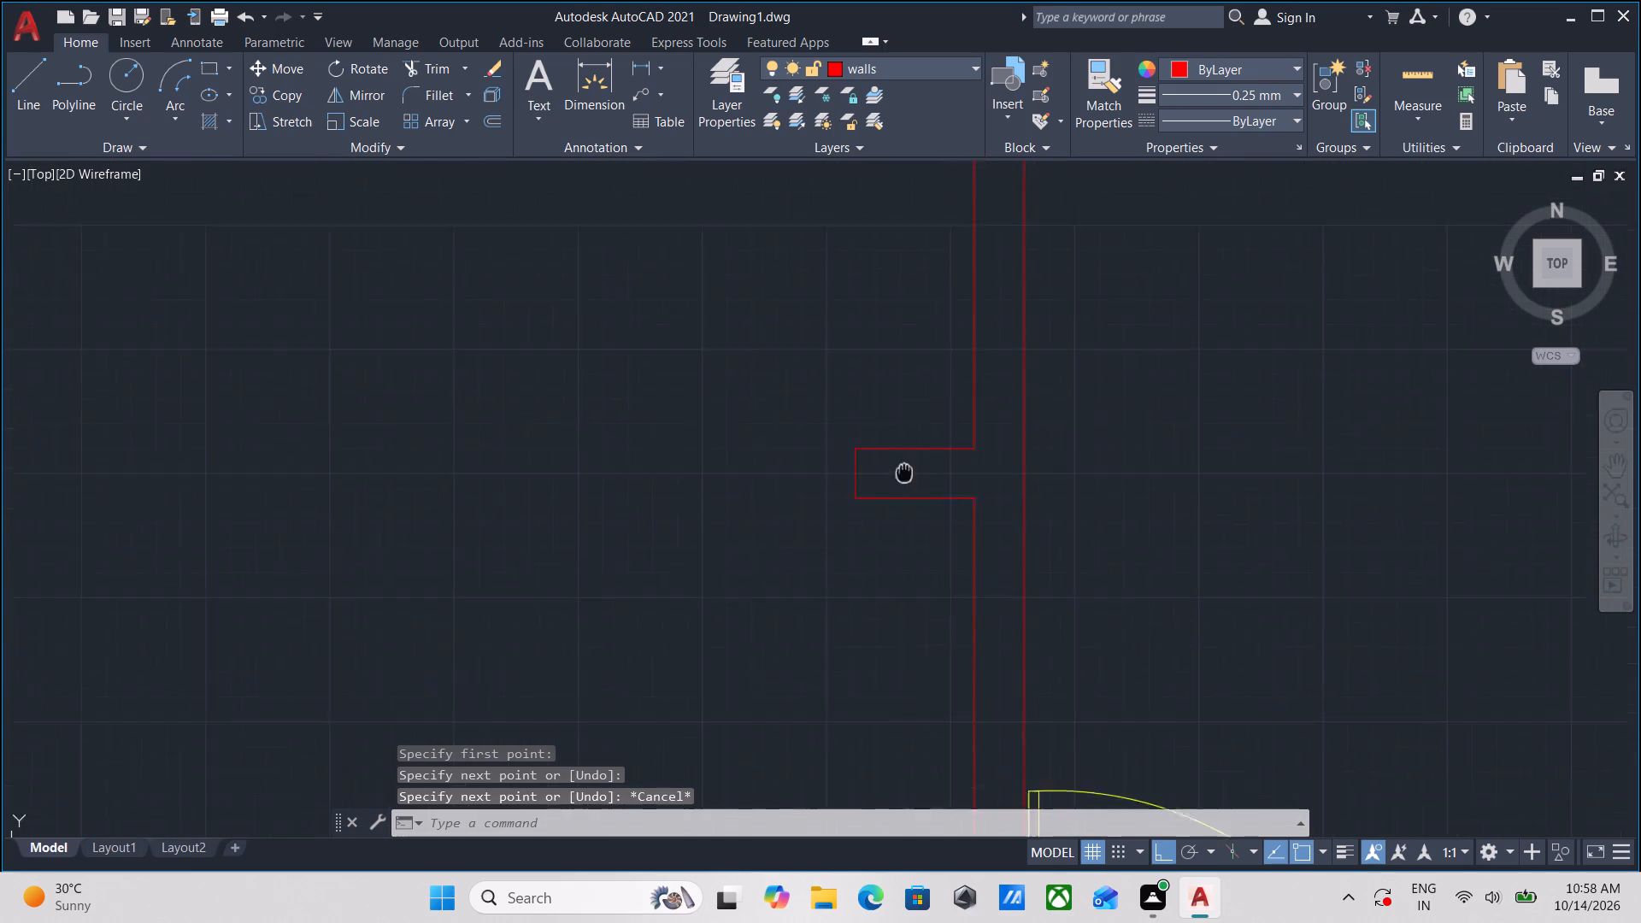
{"action": "middle_click_drag", "start_coordinate": [897, 506], "coordinate": [892, 545]}
{"action": "scroll", "coordinate": [891, 485], "scroll_direction": "down", "scroll_amount": 2}
{"action": "middle_click_drag", "start_coordinate": [881, 525], "coordinate": [855, 573]}
{"action": "scroll", "coordinate": [842, 558], "scroll_direction": "up", "scroll_amount": 1}
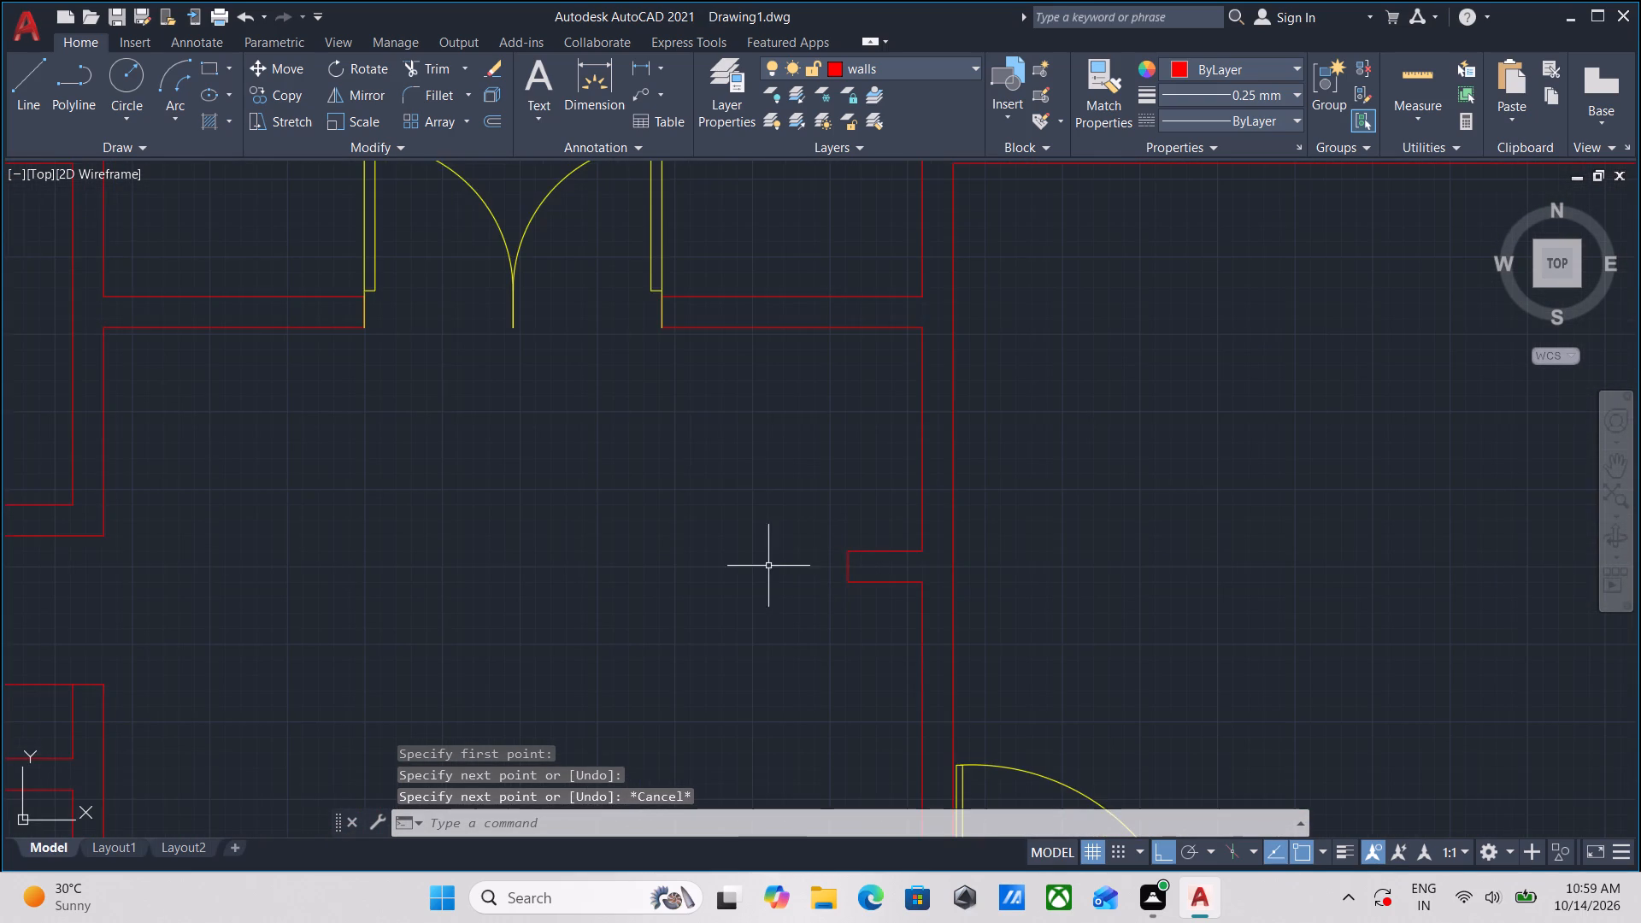
{"action": "middle_click_drag", "start_coordinate": [766, 557], "coordinate": [760, 619]}
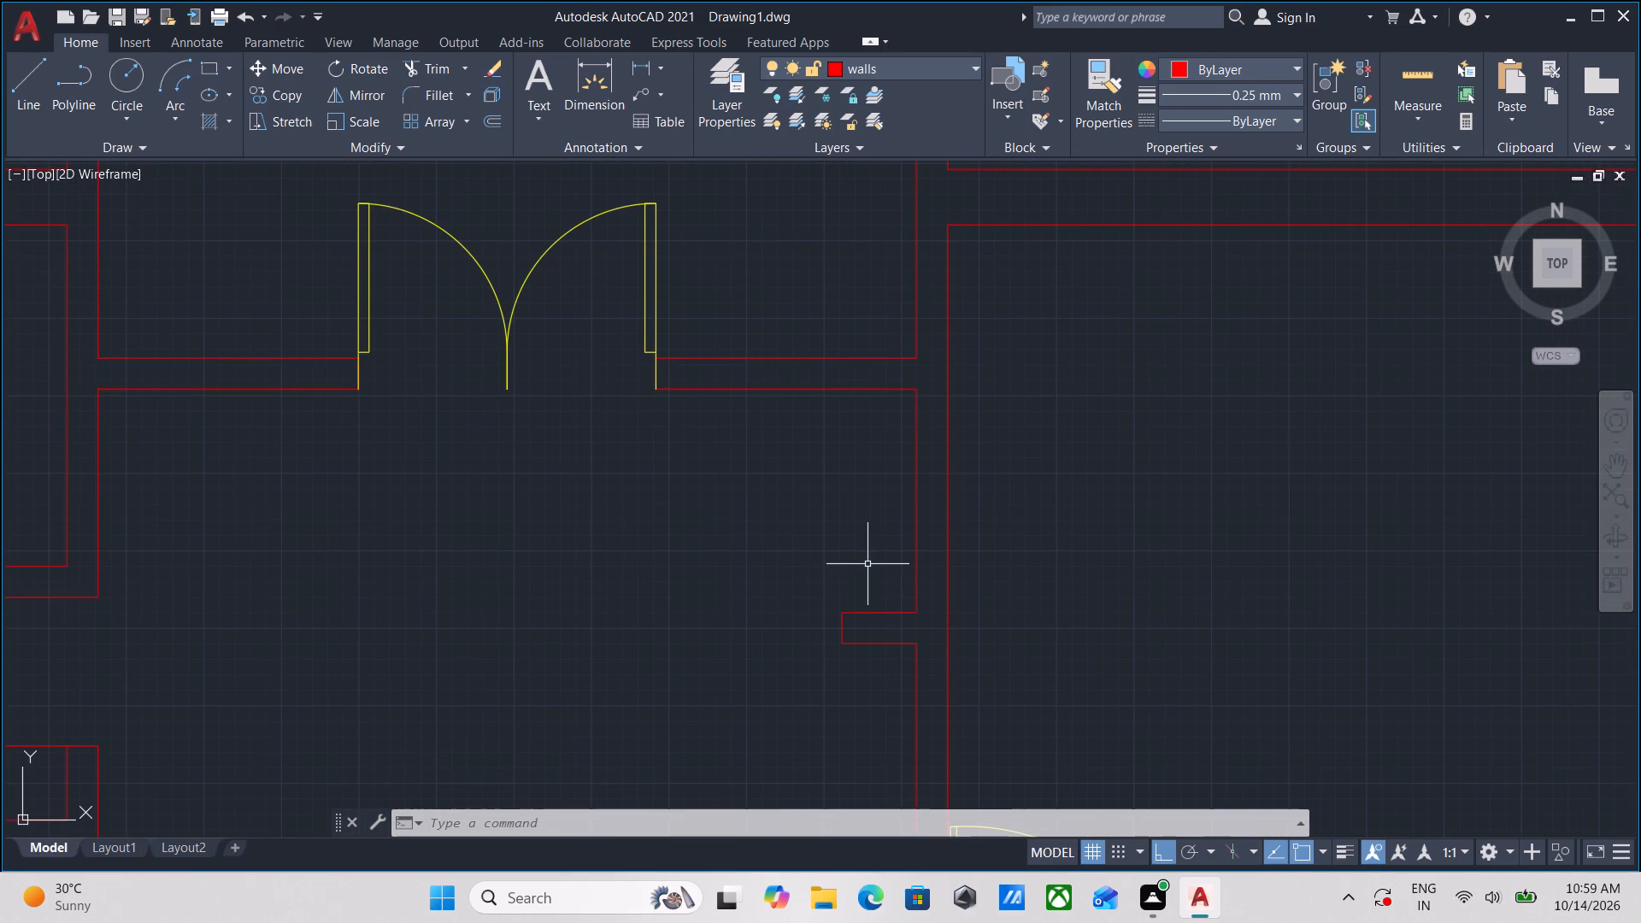
{"action": "key", "text": "l"}
{"action": "key", "text": "Return"}
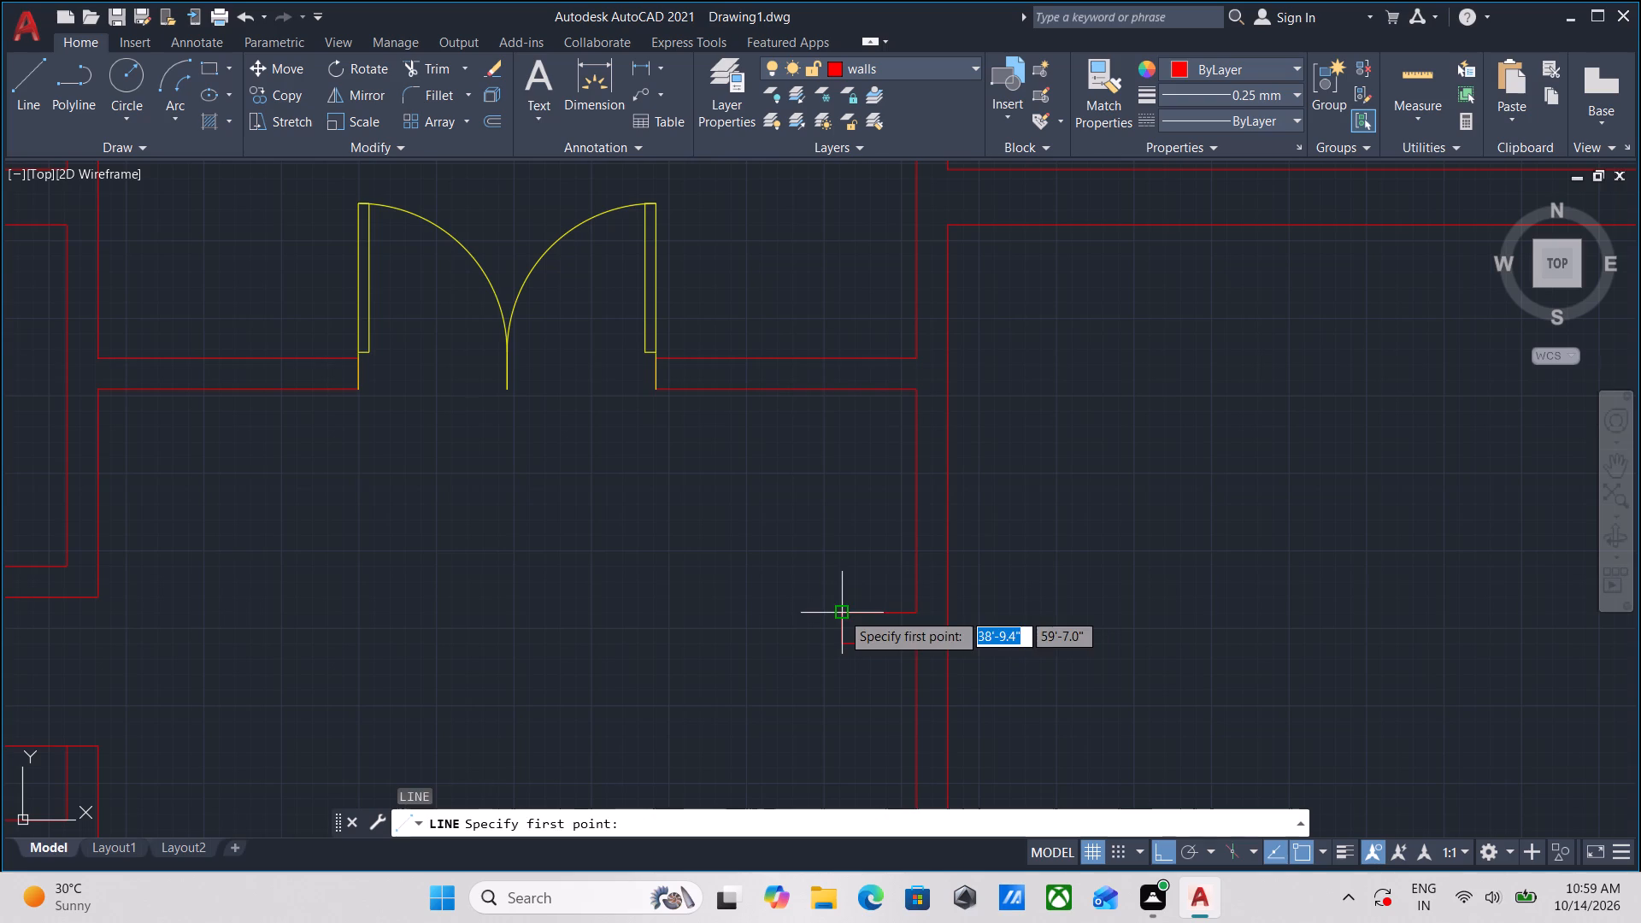
{"action": "left_click", "coordinate": [841, 612]}
{"action": "middle_click_drag", "start_coordinate": [818, 377], "coordinate": [826, 463]}
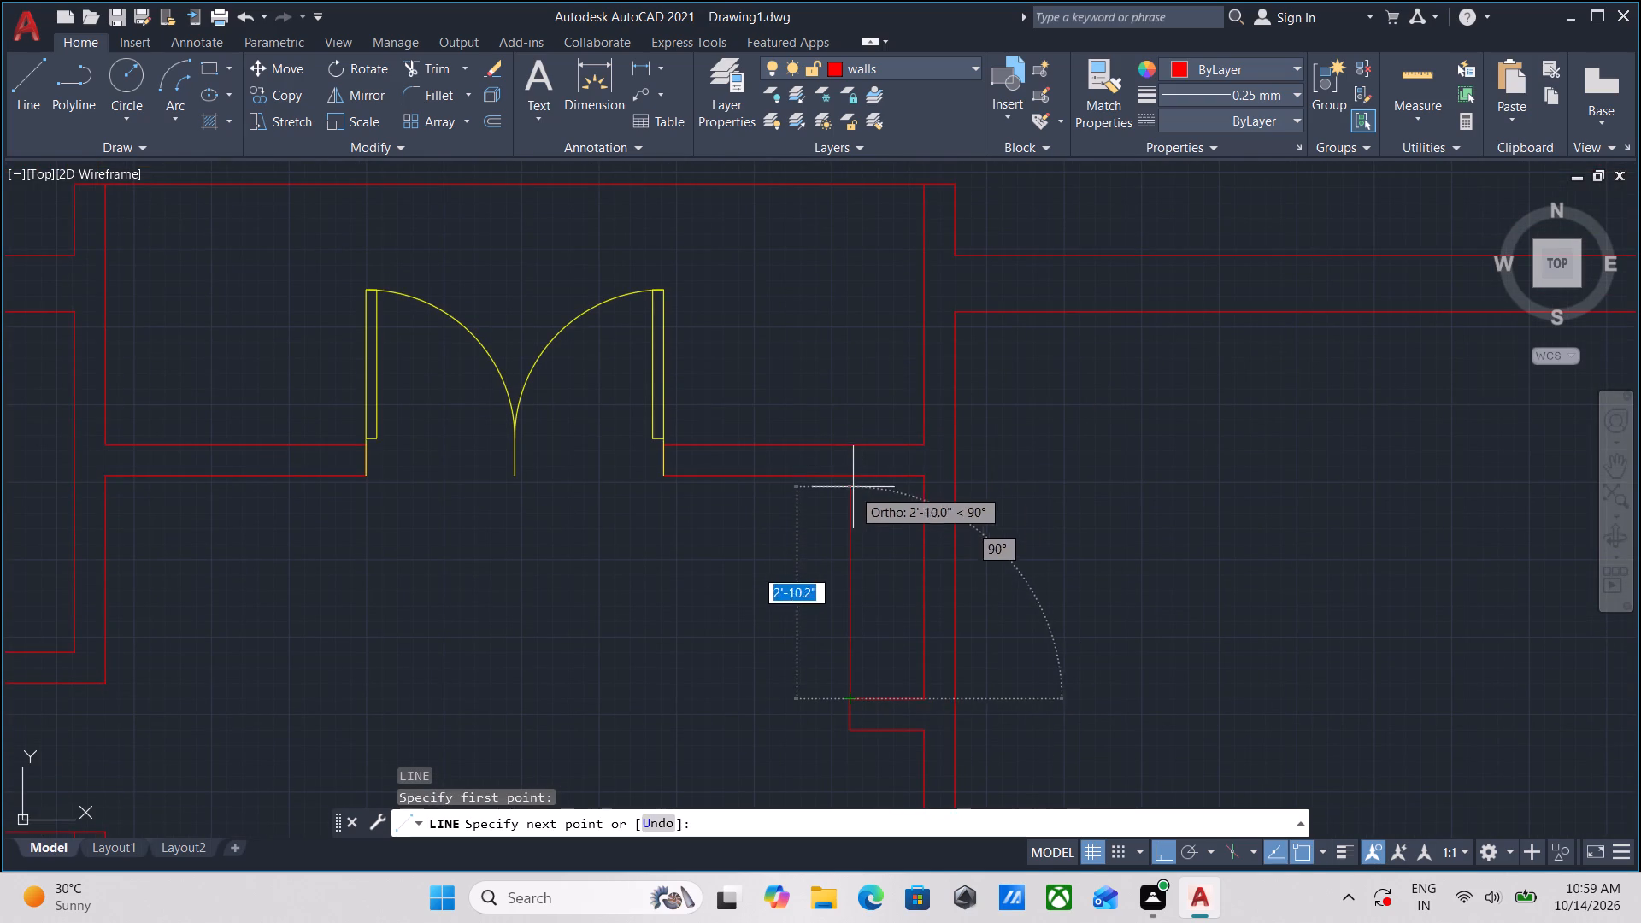
{"action": "left_click", "coordinate": [850, 479]}
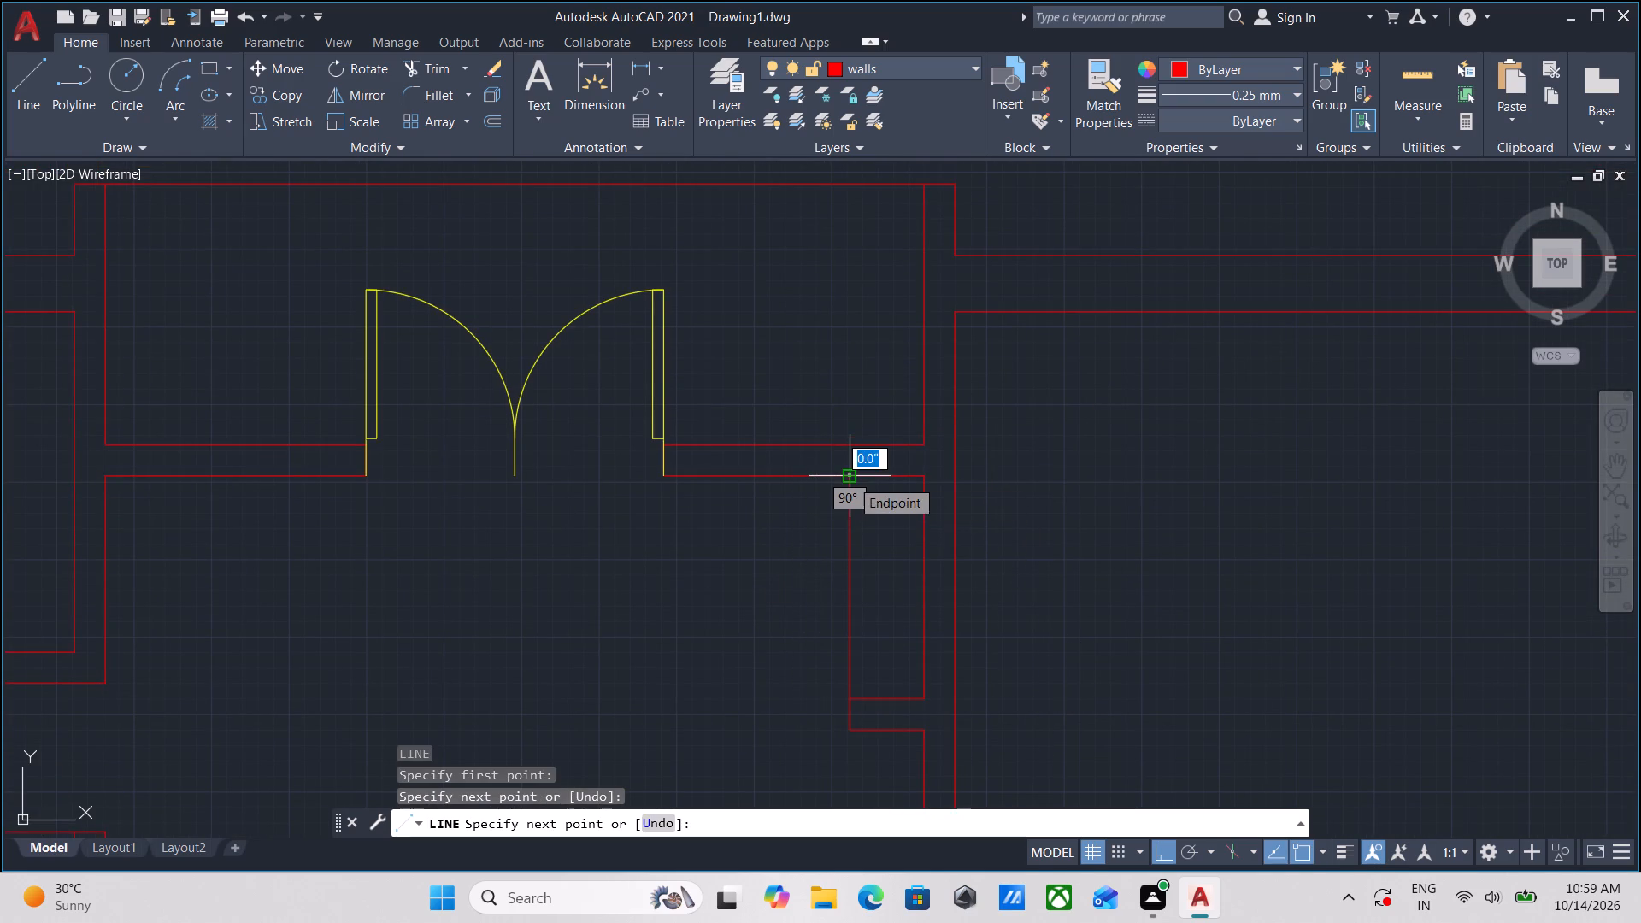
{"action": "key", "text": "Escape"}
Examine the walls, doors and openings of both units, ending at the northern unit's northeast room.
{"action": "scroll", "coordinate": [955, 517], "scroll_direction": "down", "scroll_amount": 2}
{"action": "middle_click_drag", "start_coordinate": [1016, 514], "coordinate": [1021, 330]}
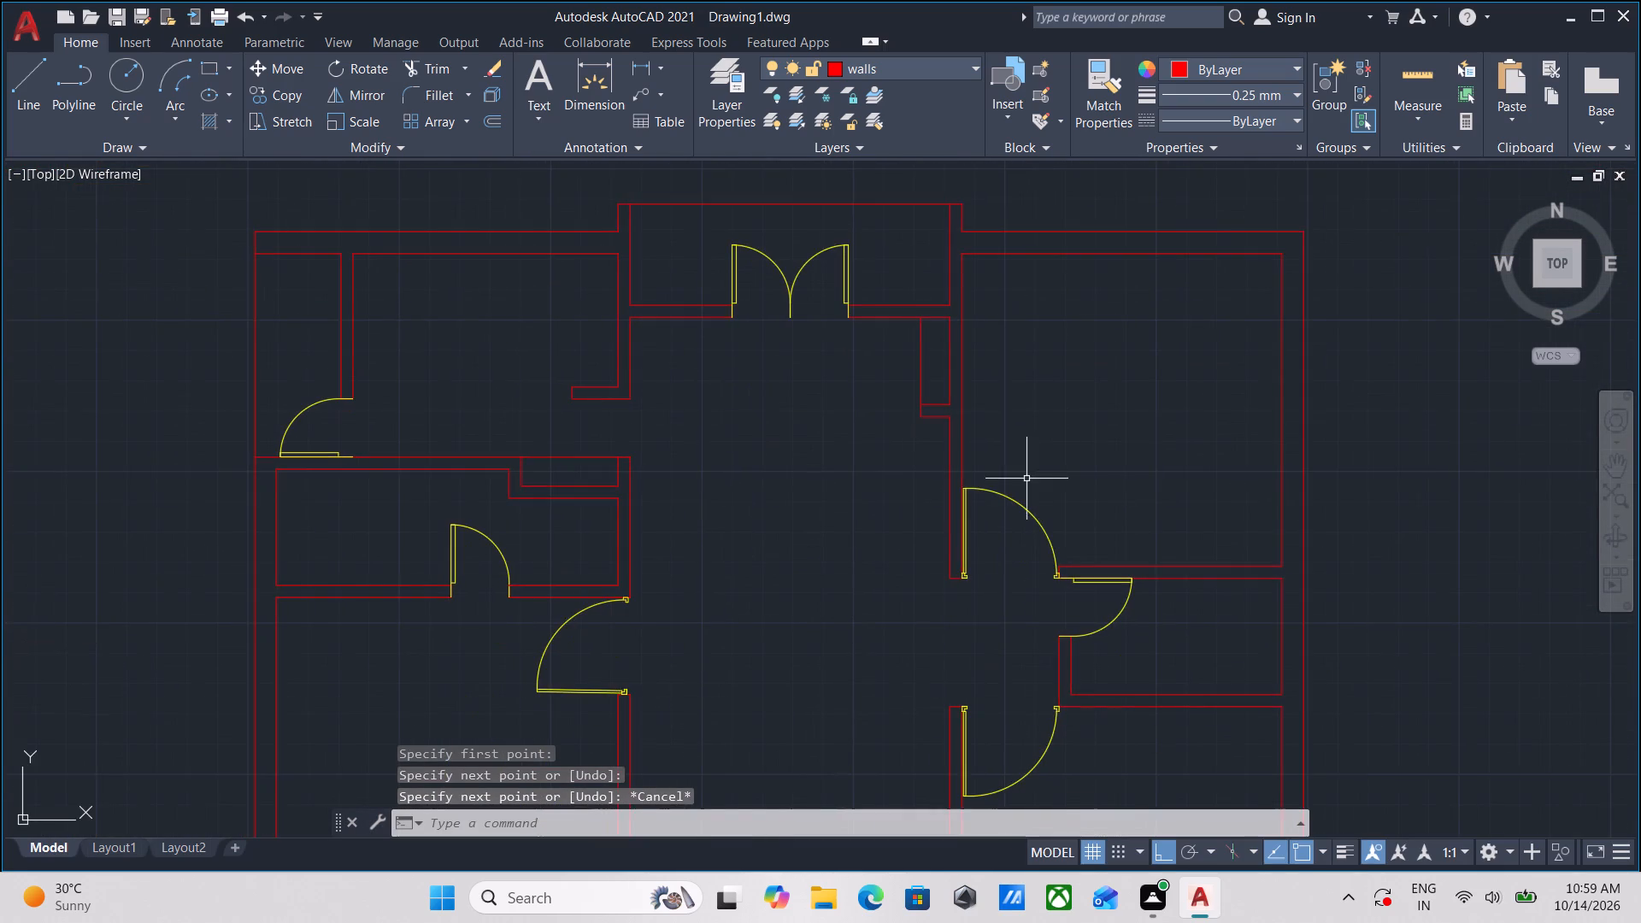
{"action": "scroll", "coordinate": [1026, 479], "scroll_direction": "down", "scroll_amount": 1}
{"action": "middle_click_drag", "start_coordinate": [1026, 479], "coordinate": [1026, 346]}
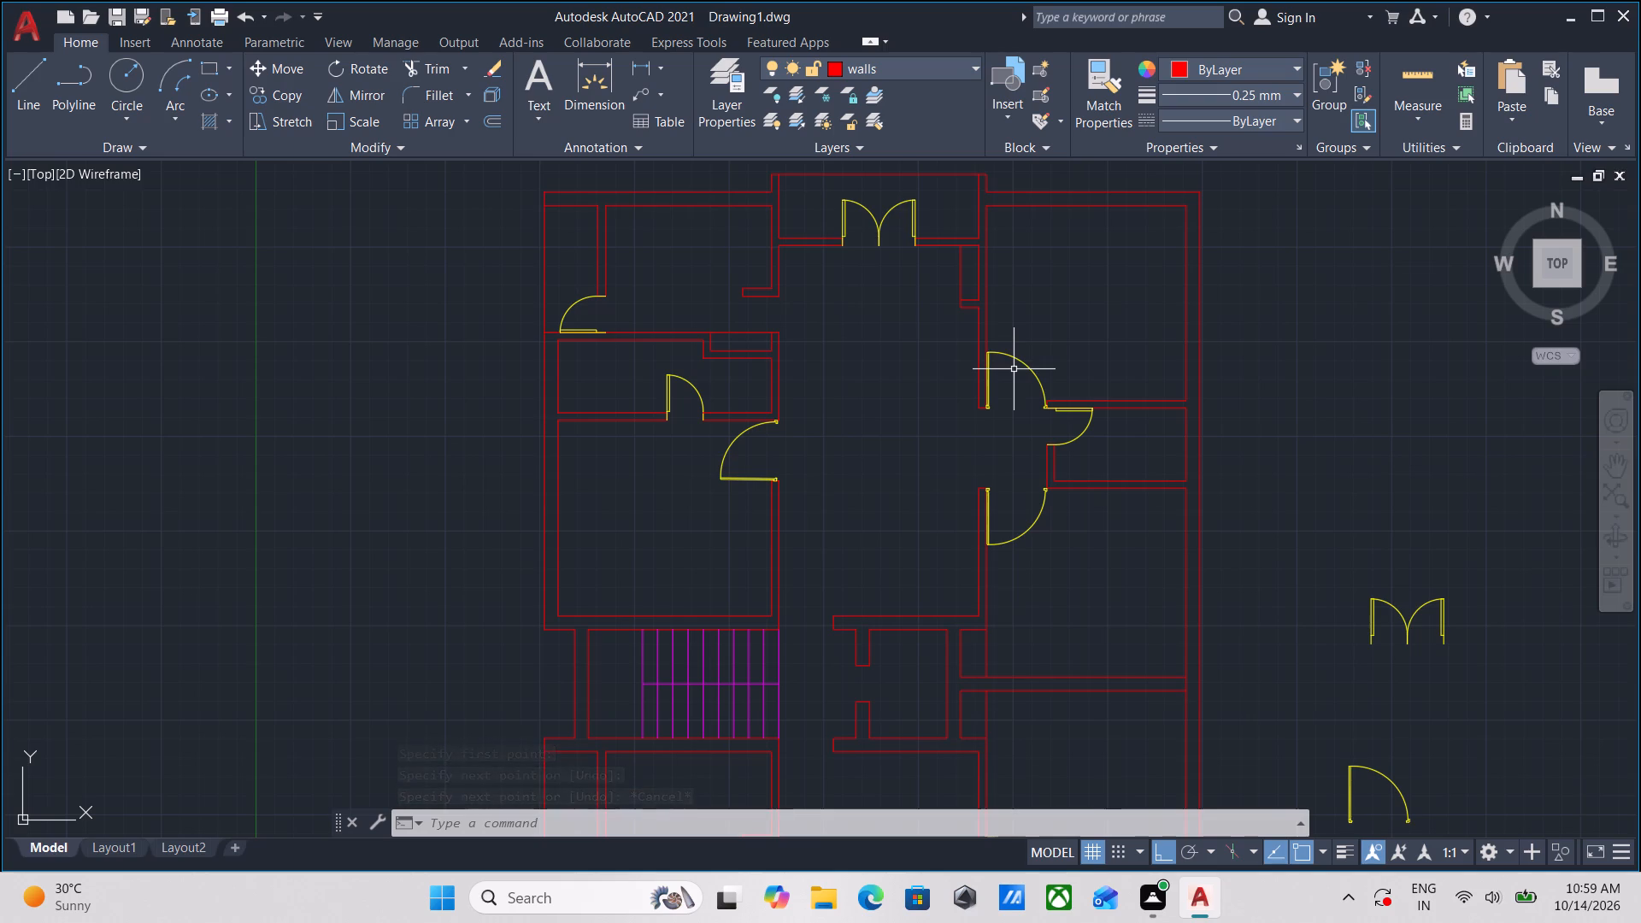
{"action": "middle_click_drag", "start_coordinate": [901, 386], "coordinate": [874, 477]}
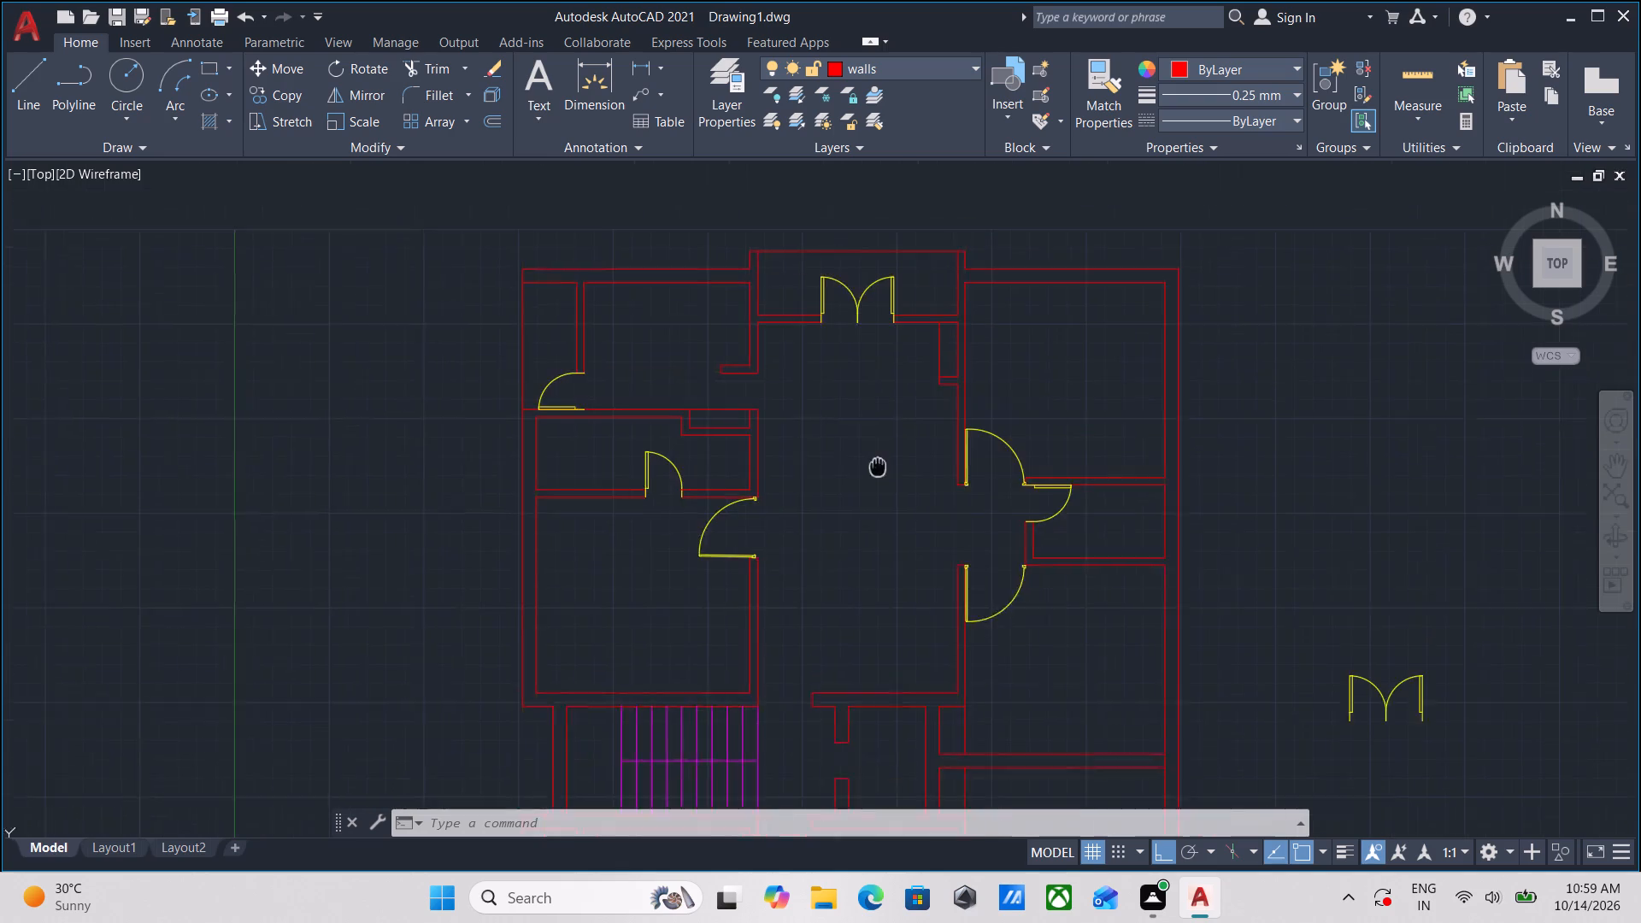
{"action": "middle_click_drag", "start_coordinate": [874, 477], "coordinate": [867, 493]}
{"action": "scroll", "coordinate": [862, 496], "scroll_direction": "down", "scroll_amount": 1}
{"action": "middle_click_drag", "start_coordinate": [862, 496], "coordinate": [824, 436]}
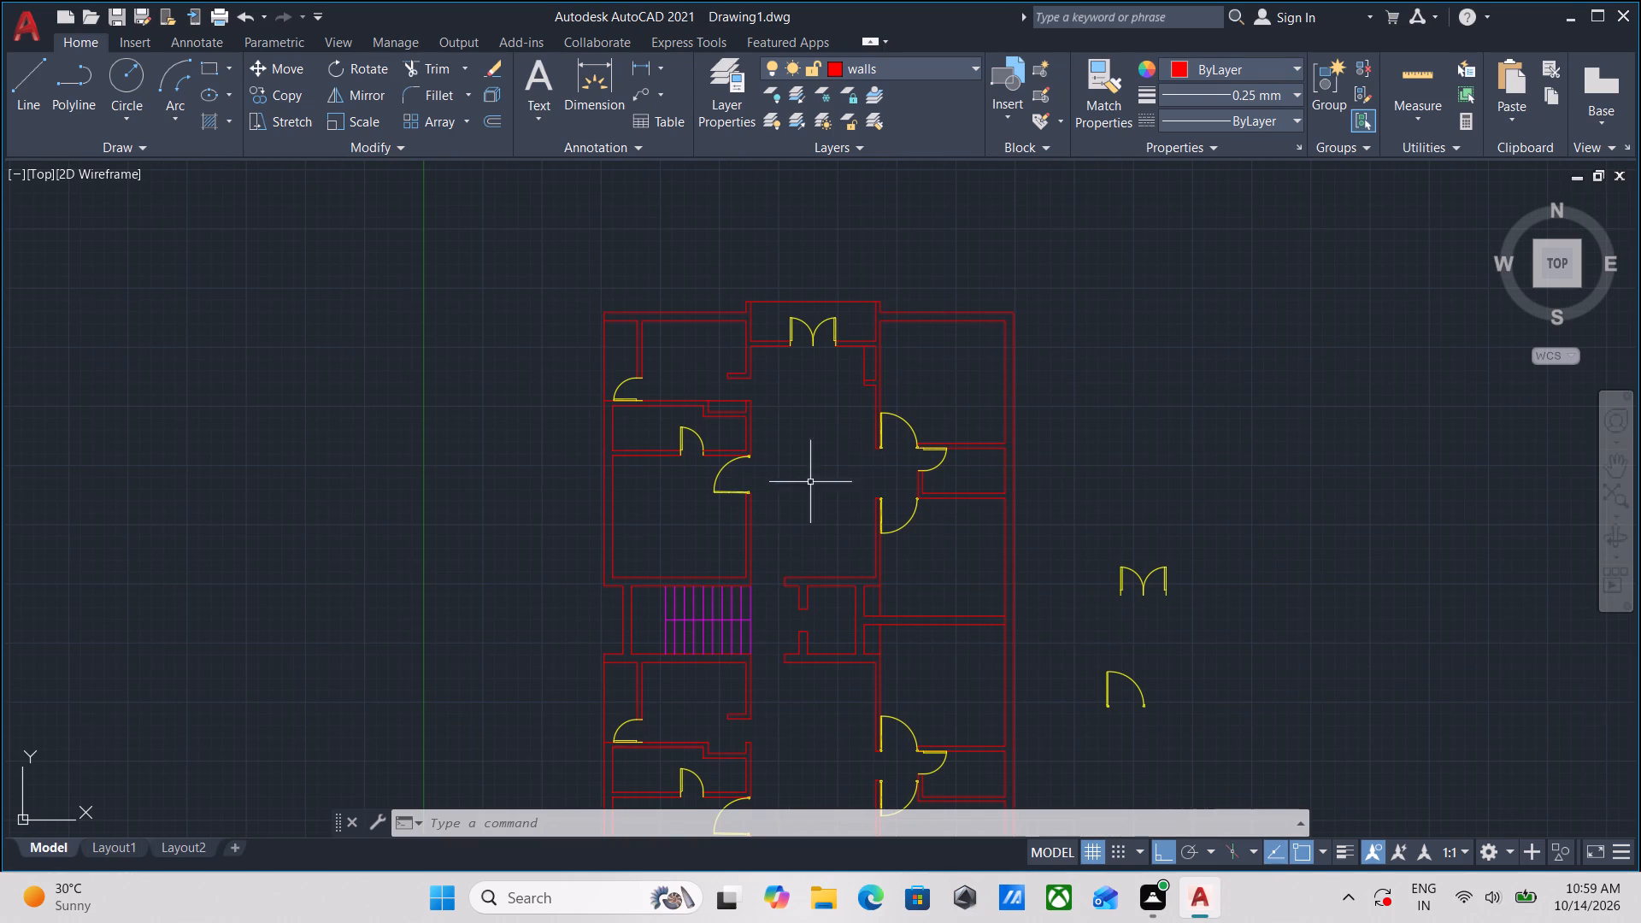
{"action": "middle_click_drag", "start_coordinate": [786, 534], "coordinate": [783, 432]}
{"action": "middle_click_drag", "start_coordinate": [798, 408], "coordinate": [770, 491]}
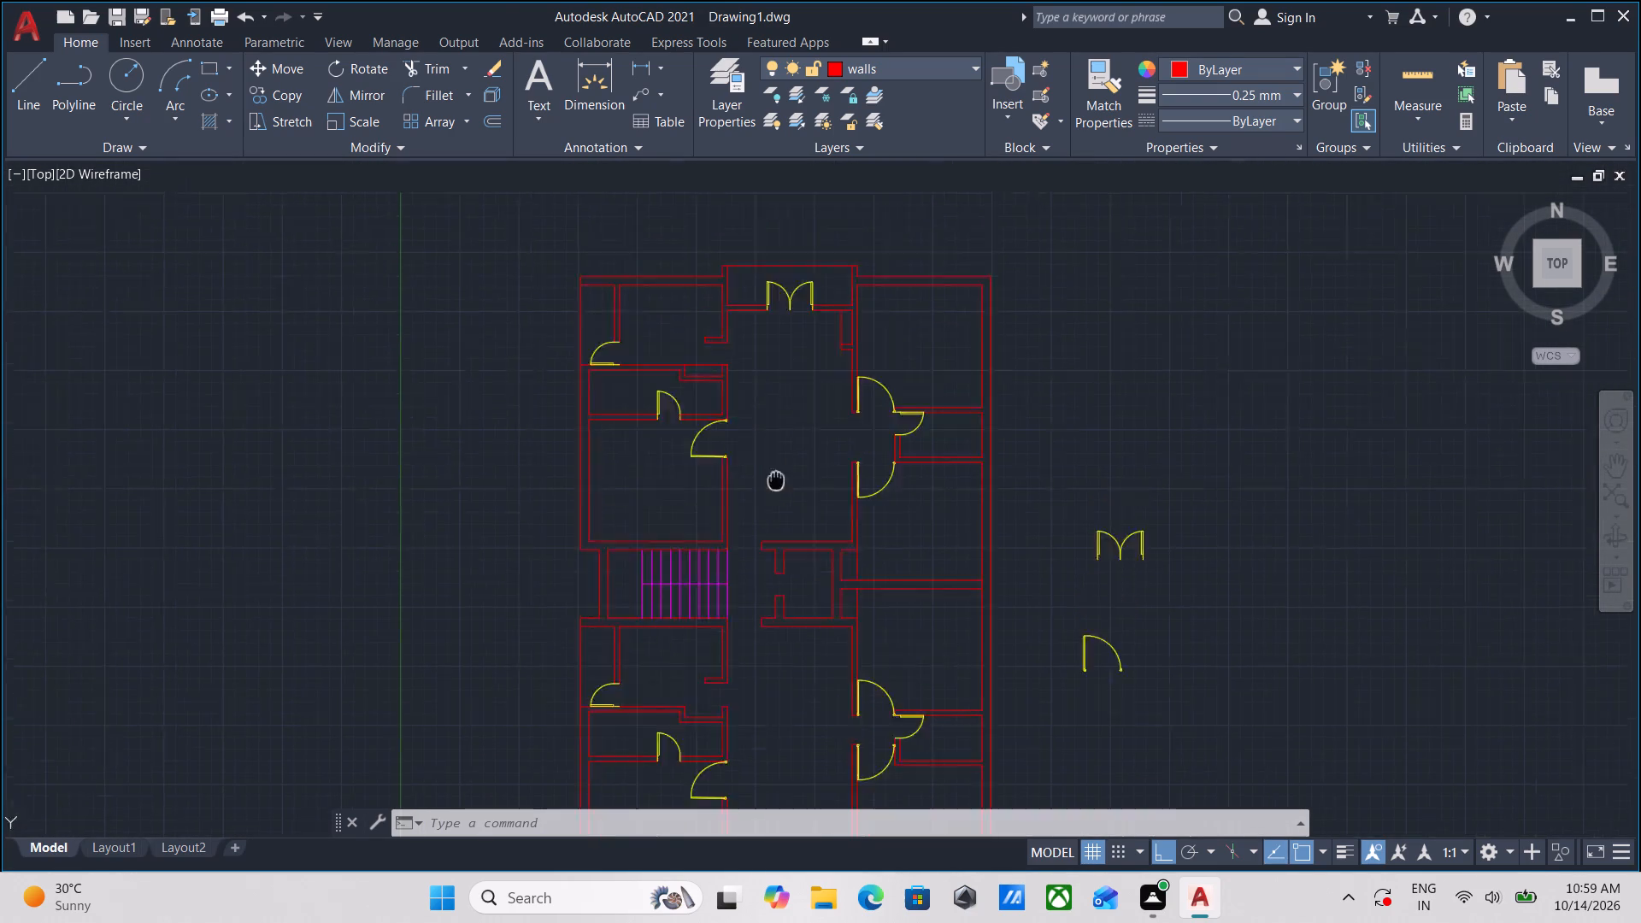
{"action": "middle_click_drag", "start_coordinate": [770, 491], "coordinate": [736, 556]}
{"action": "scroll", "coordinate": [760, 440], "scroll_direction": "up", "scroll_amount": 2}
{"action": "middle_click_drag", "start_coordinate": [759, 490], "coordinate": [628, 435]}
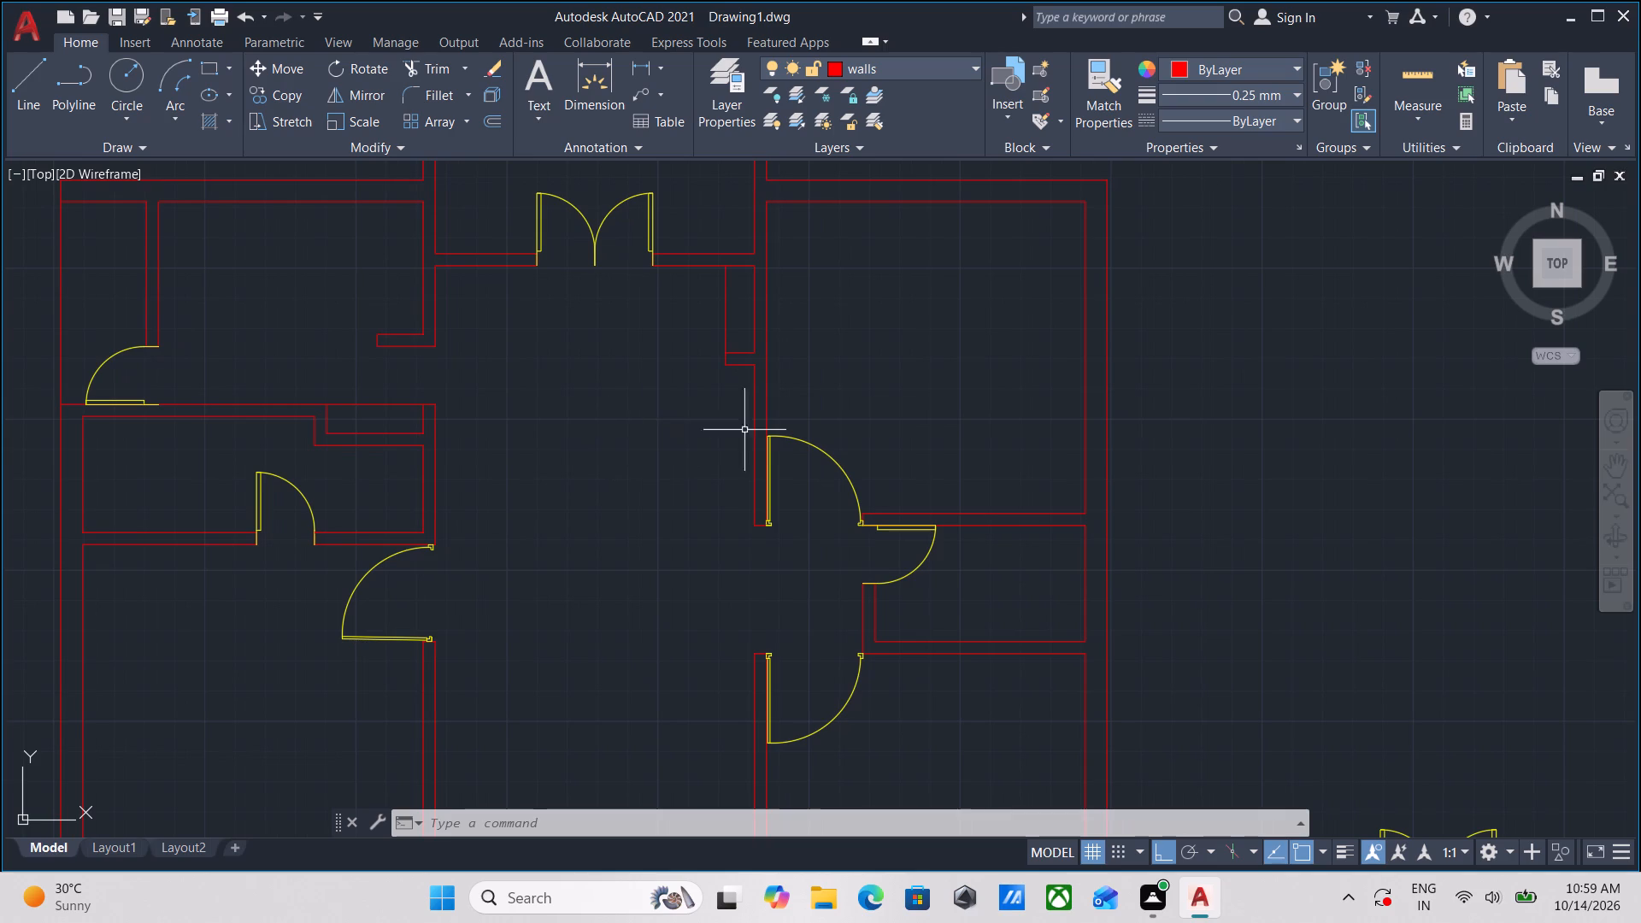
{"action": "scroll", "coordinate": [932, 412], "scroll_direction": "down", "scroll_amount": 1}
{"action": "middle_click_drag", "start_coordinate": [923, 416], "coordinate": [621, 326]}
{"action": "scroll", "coordinate": [757, 397], "scroll_direction": "down", "scroll_amount": 2}
{"action": "middle_click_drag", "start_coordinate": [788, 412], "coordinate": [754, 306]}
{"action": "scroll", "coordinate": [718, 454], "scroll_direction": "up", "scroll_amount": 2}
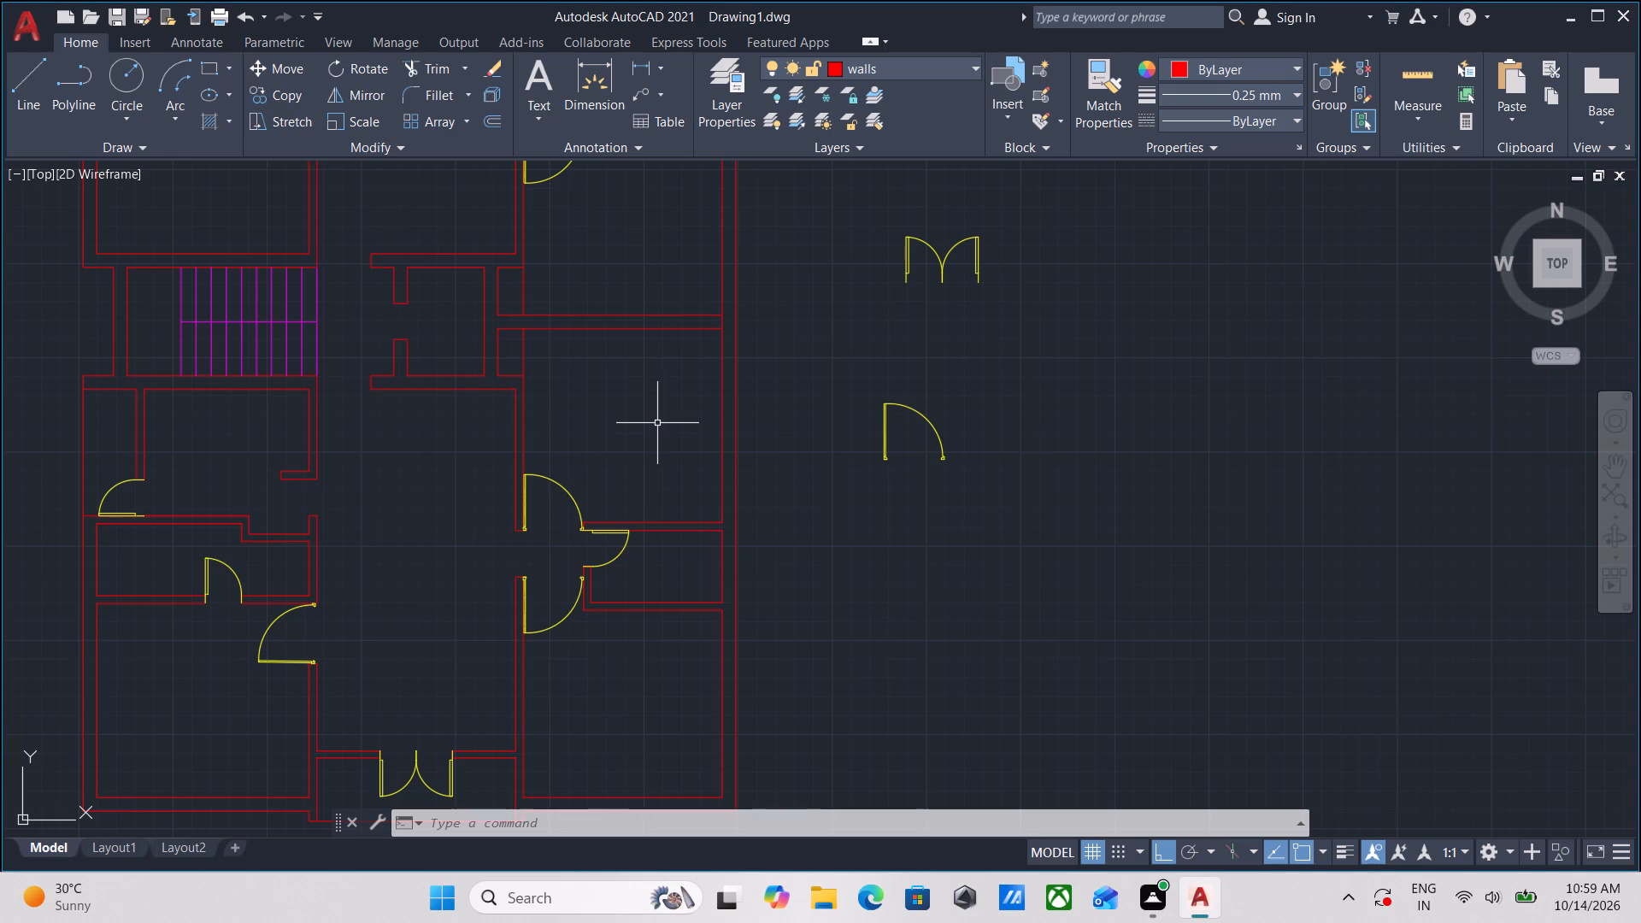
{"action": "middle_click_drag", "start_coordinate": [672, 520], "coordinate": [720, 367]}
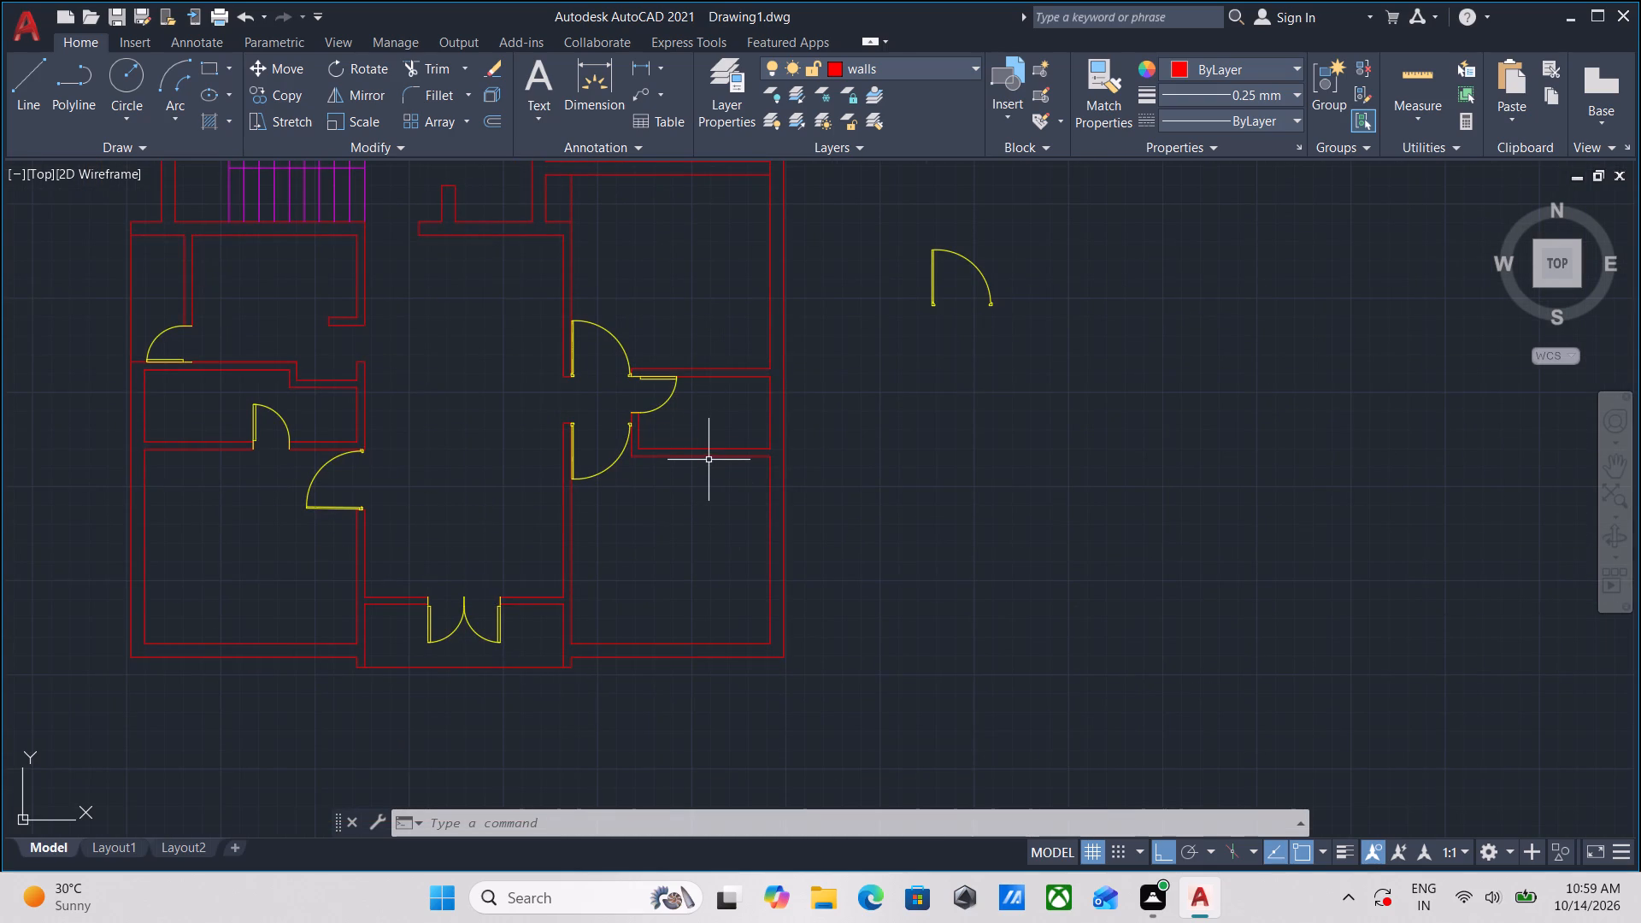
{"action": "scroll", "coordinate": [344, 478], "scroll_direction": "down", "scroll_amount": 1}
{"action": "middle_click_drag", "start_coordinate": [346, 477], "coordinate": [565, 600]}
{"action": "middle_click_drag", "start_coordinate": [571, 430], "coordinate": [557, 574]}
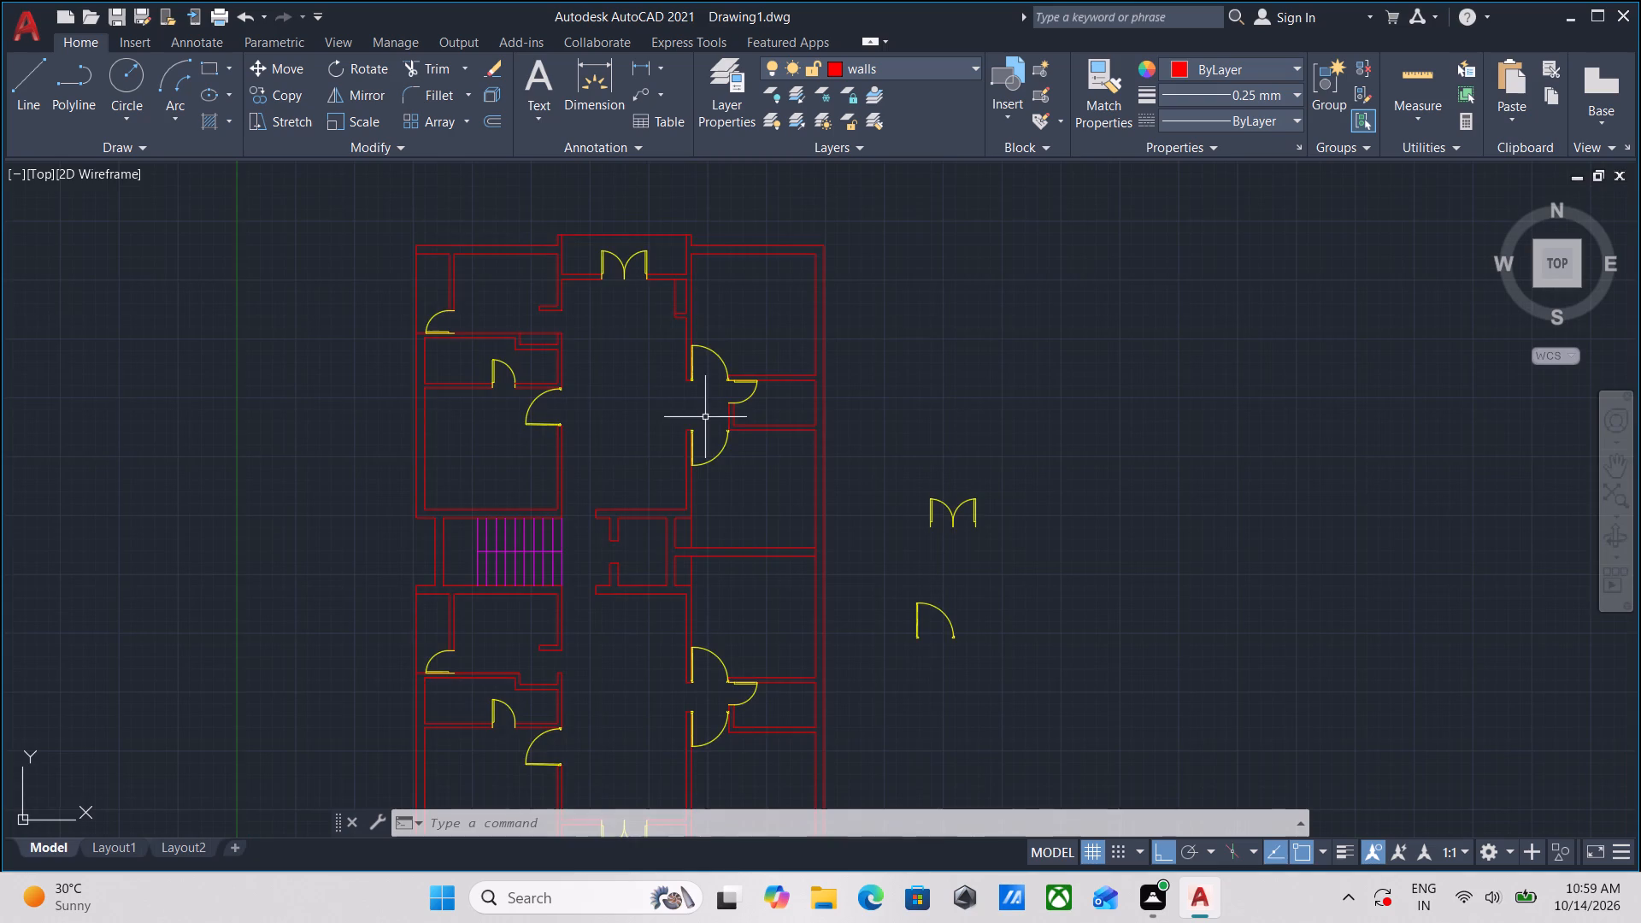
{"action": "middle_click_drag", "start_coordinate": [654, 442], "coordinate": [510, 483]}
{"action": "scroll", "coordinate": [753, 452], "scroll_direction": "up", "scroll_amount": 1}
{"action": "middle_click_drag", "start_coordinate": [723, 418], "coordinate": [627, 579]}
{"action": "middle_click_drag", "start_coordinate": [732, 447], "coordinate": [660, 580]}
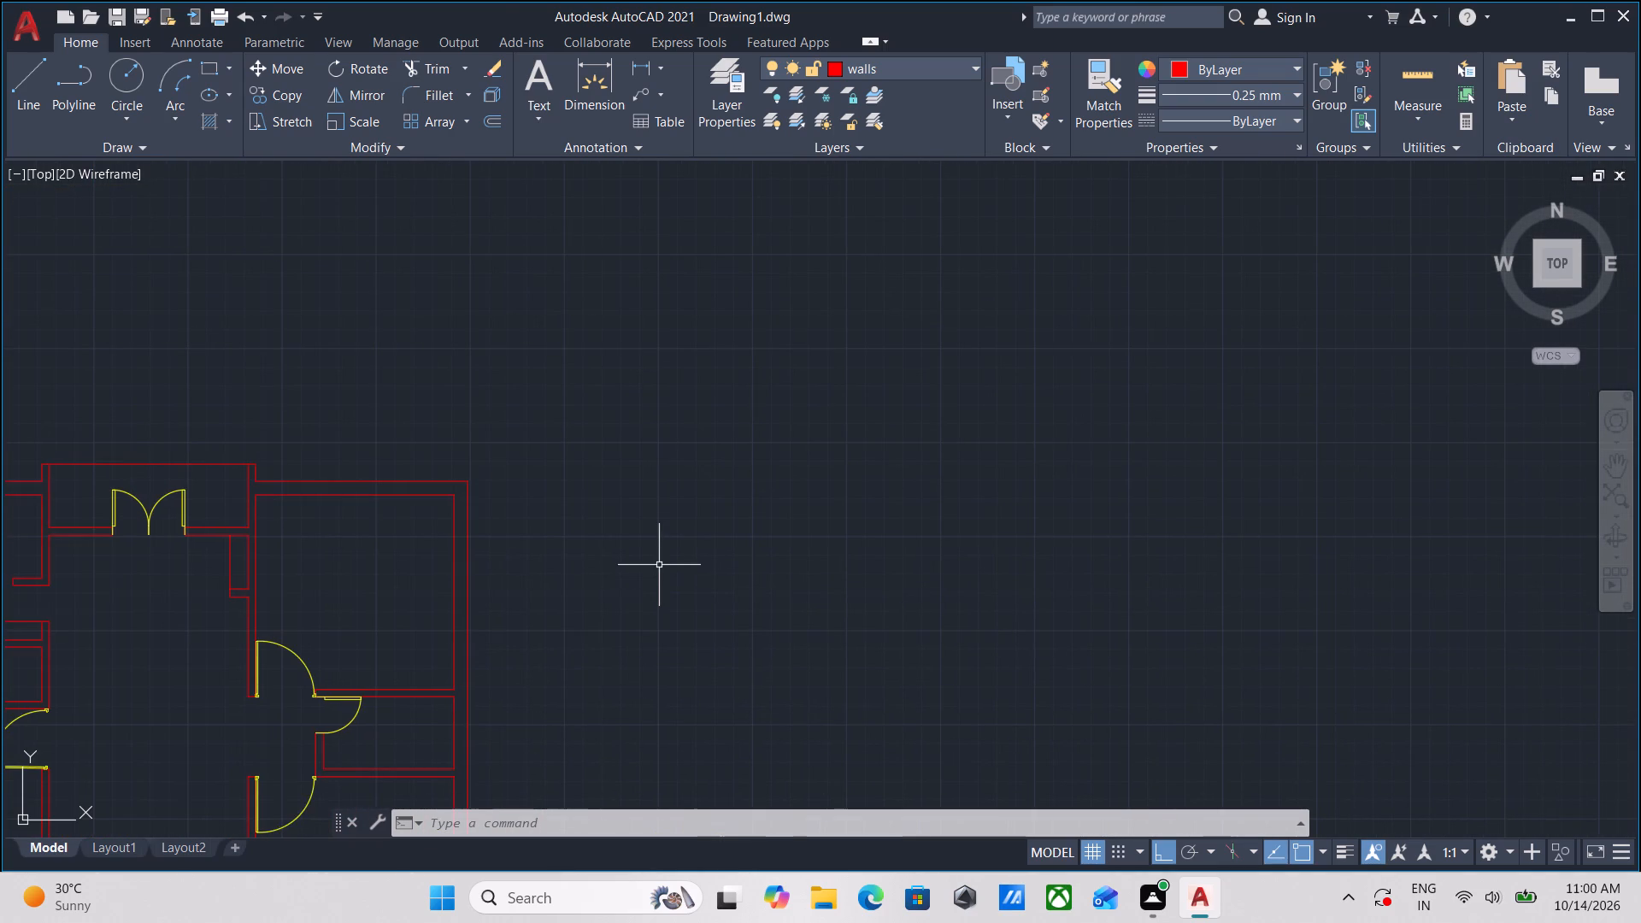
{"action": "scroll", "coordinate": [659, 565], "scroll_direction": "up", "scroll_amount": 1}
{"action": "middle_click_drag", "start_coordinate": [659, 565], "coordinate": [885, 501]}
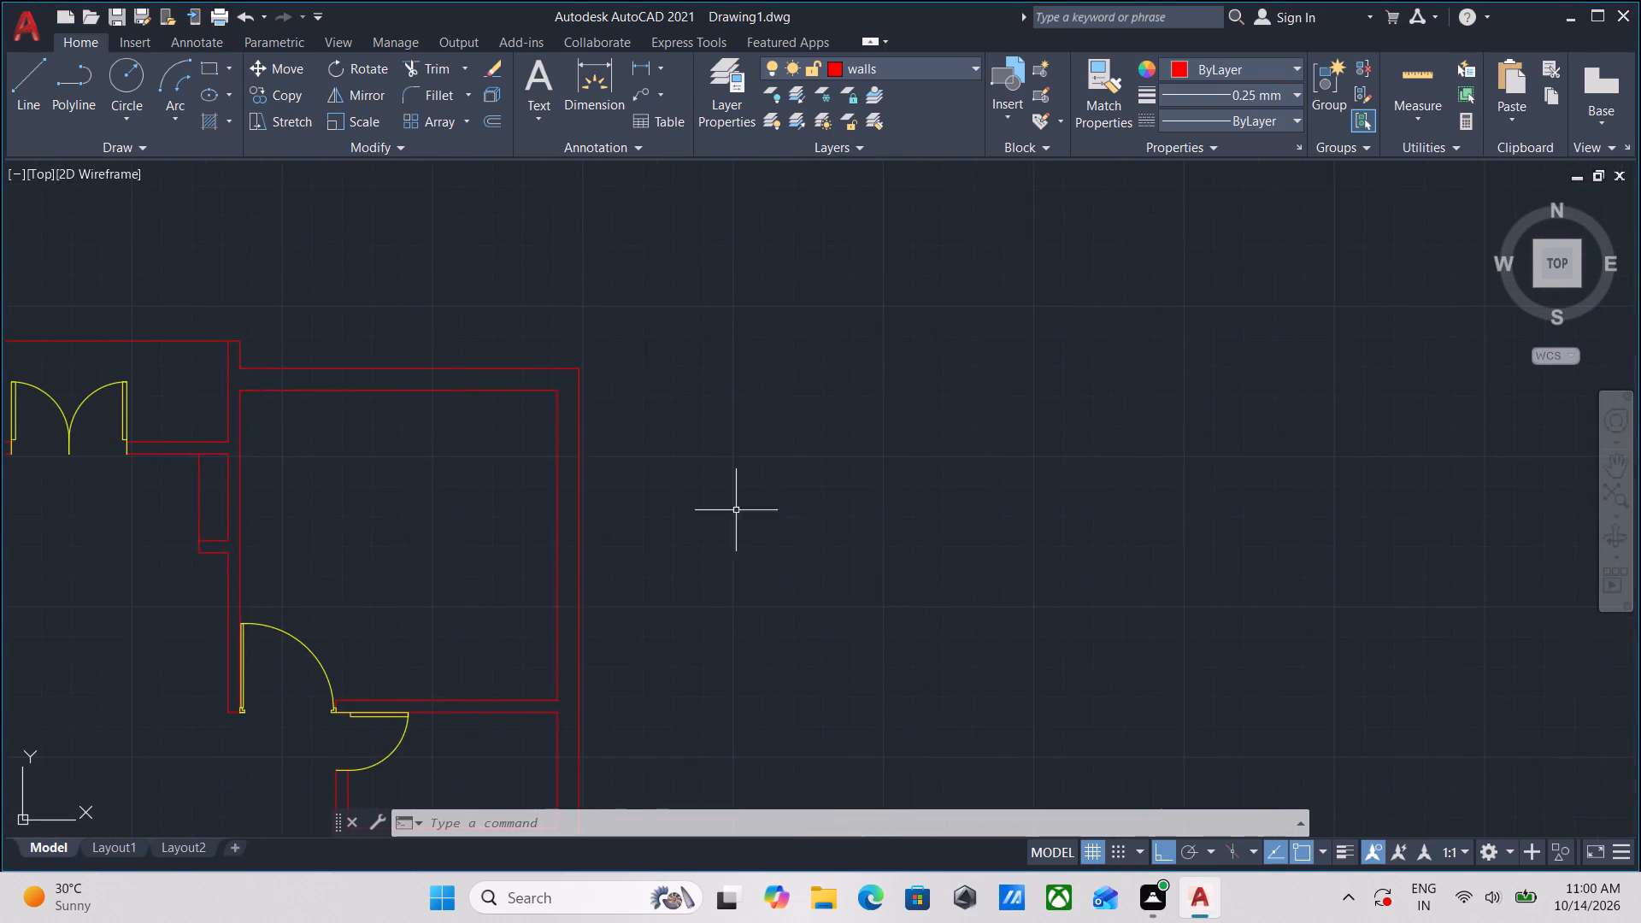
{"action": "middle_click_drag", "start_coordinate": [777, 484], "coordinate": [851, 449]}
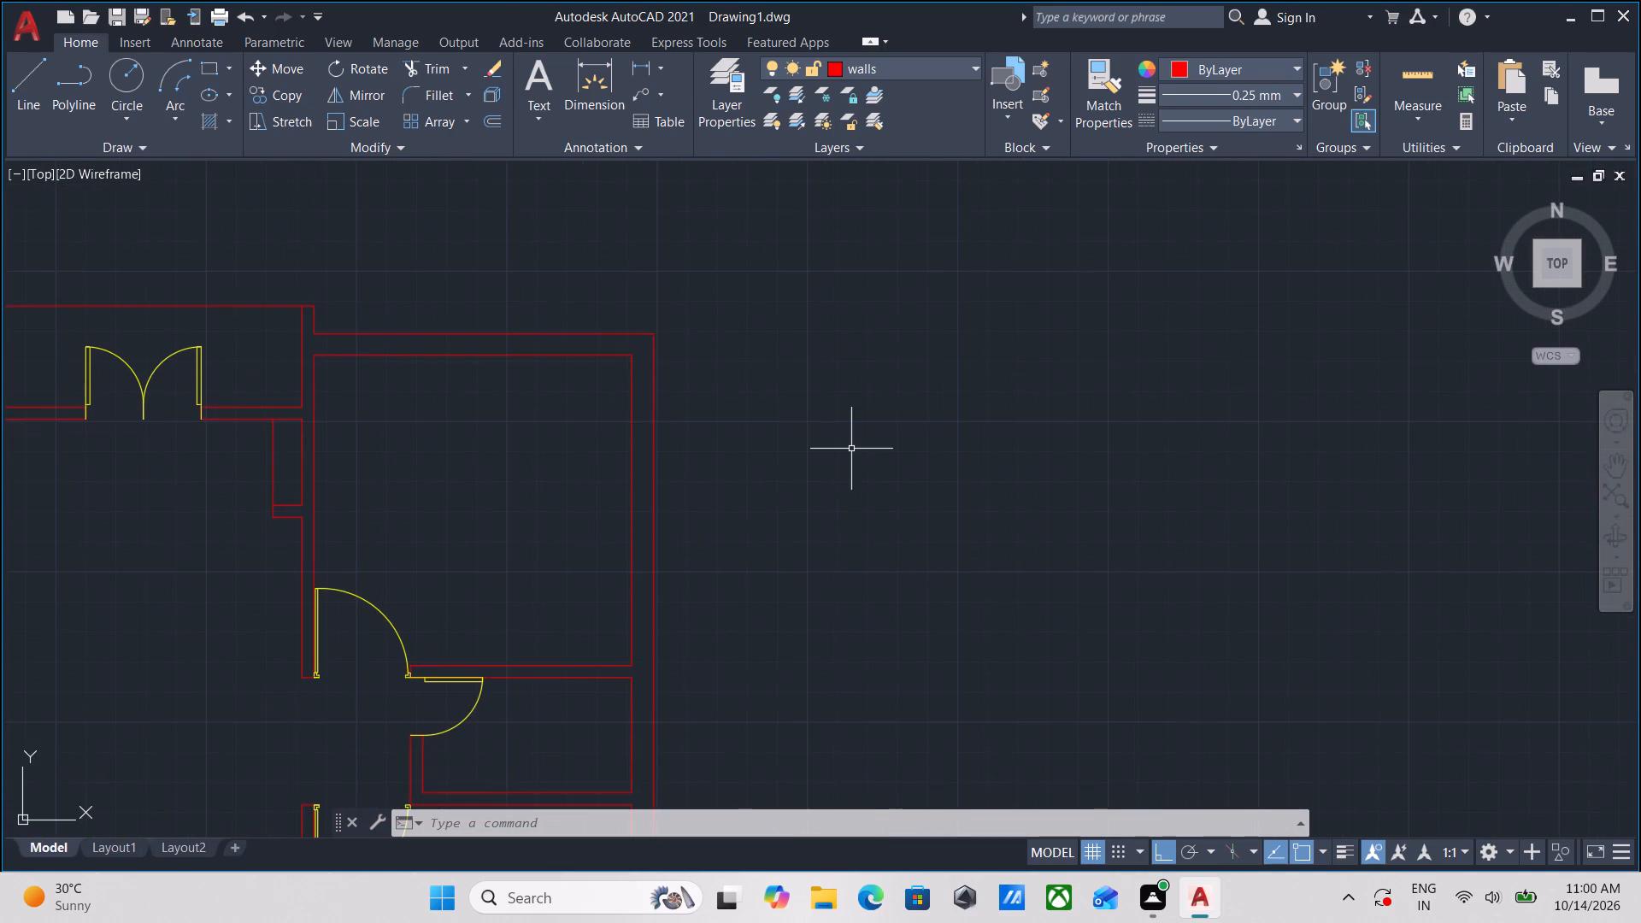
{"action": "middle_click_drag", "start_coordinate": [881, 438], "coordinate": [699, 442]}
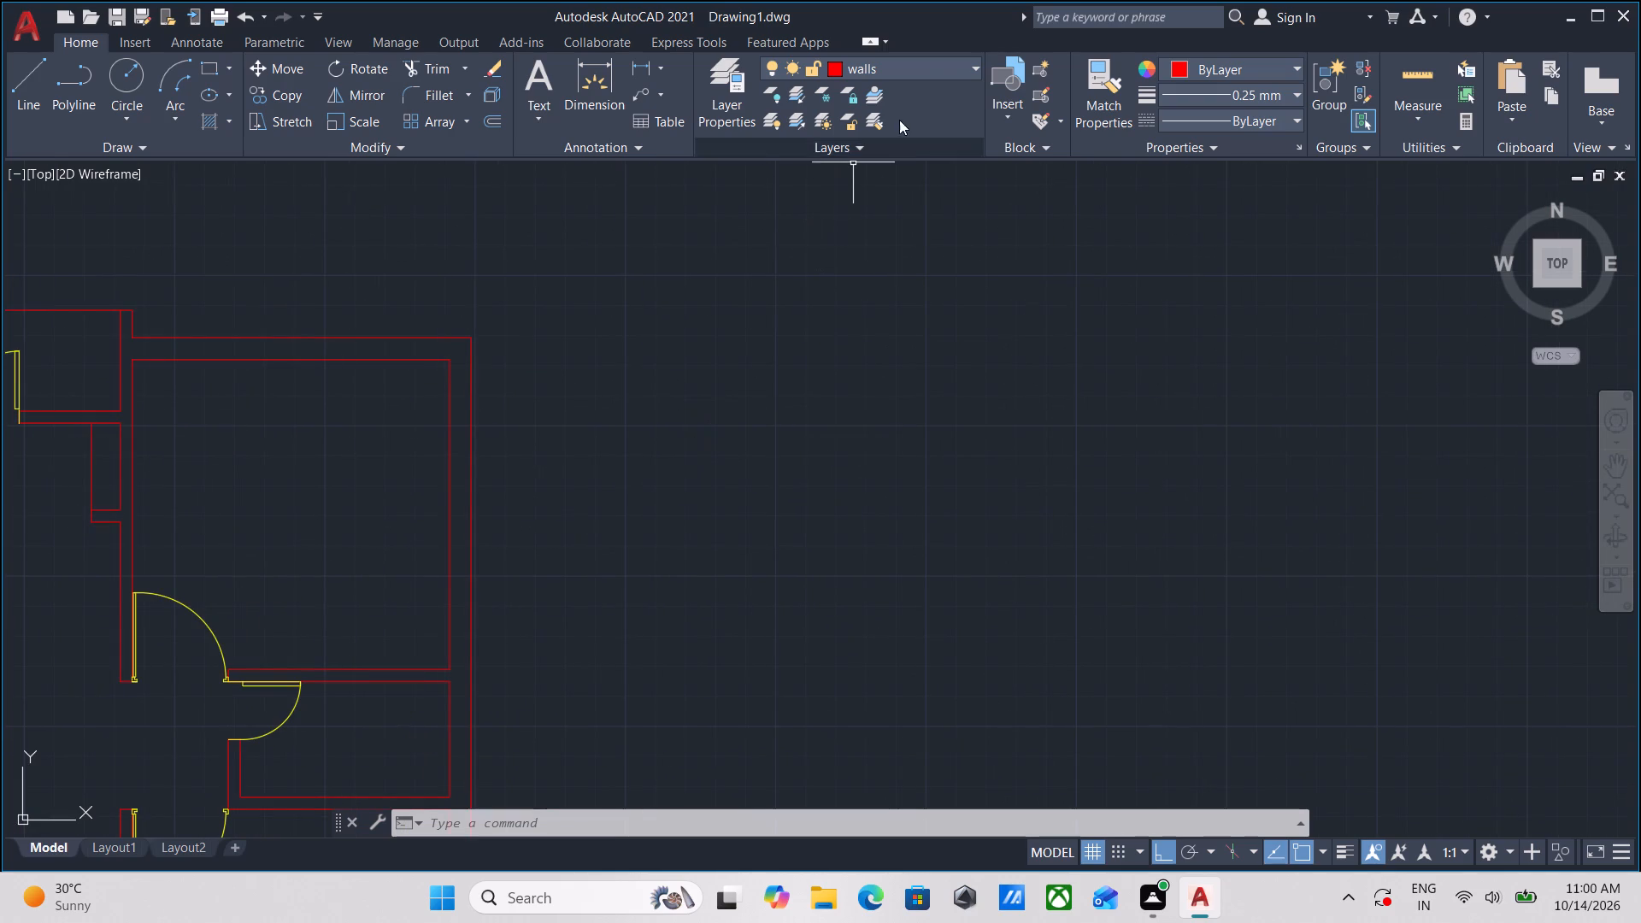
Make the windows layer current.
{"action": "left_click", "coordinate": [920, 60]}
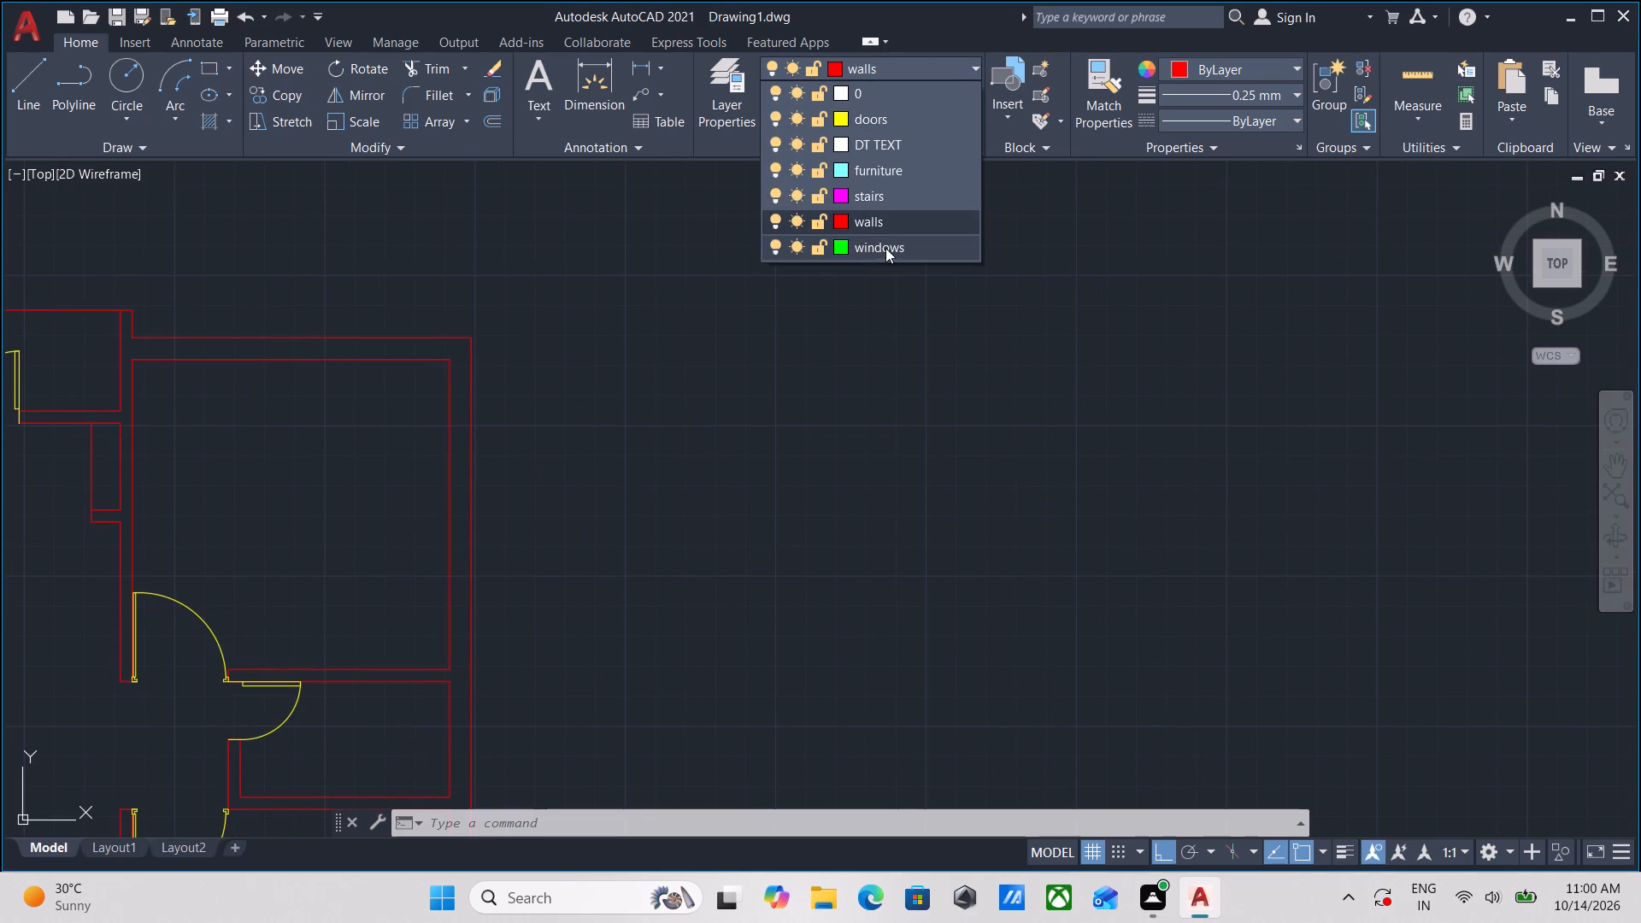
{"action": "left_click", "coordinate": [885, 241]}
Draw a 4' by 9" rectangle in the empty space east of the northern unit's northeast room.
{"action": "scroll", "coordinate": [732, 305], "scroll_direction": "up", "scroll_amount": 1}
{"action": "middle_click_drag", "start_coordinate": [732, 305], "coordinate": [692, 385]}
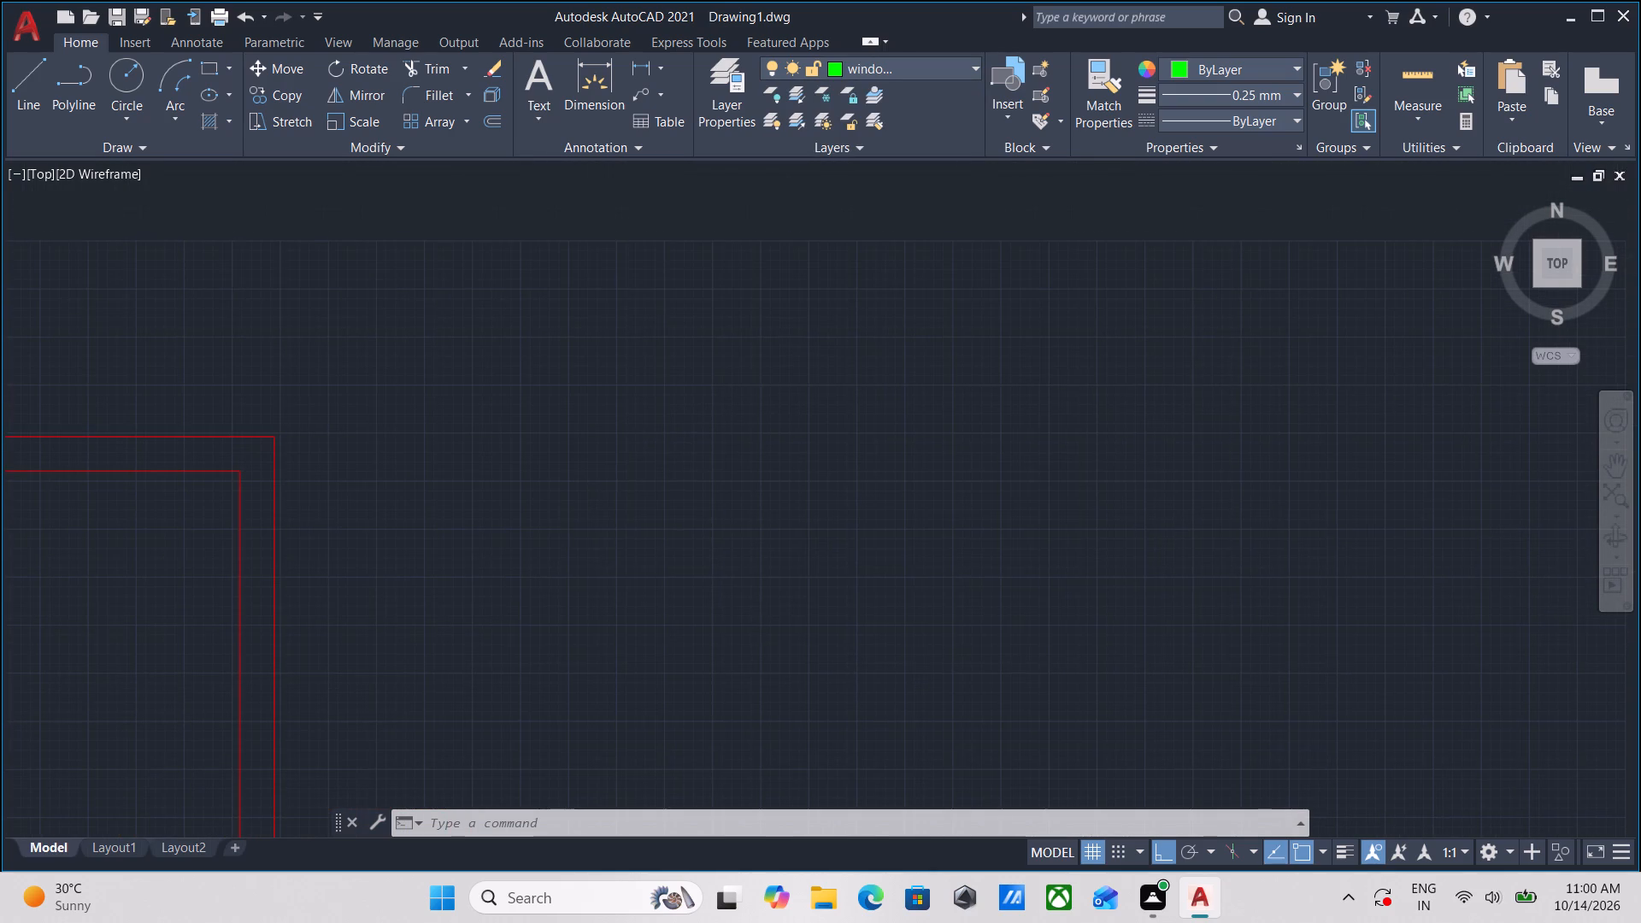
{"action": "type", "text": "RC"}
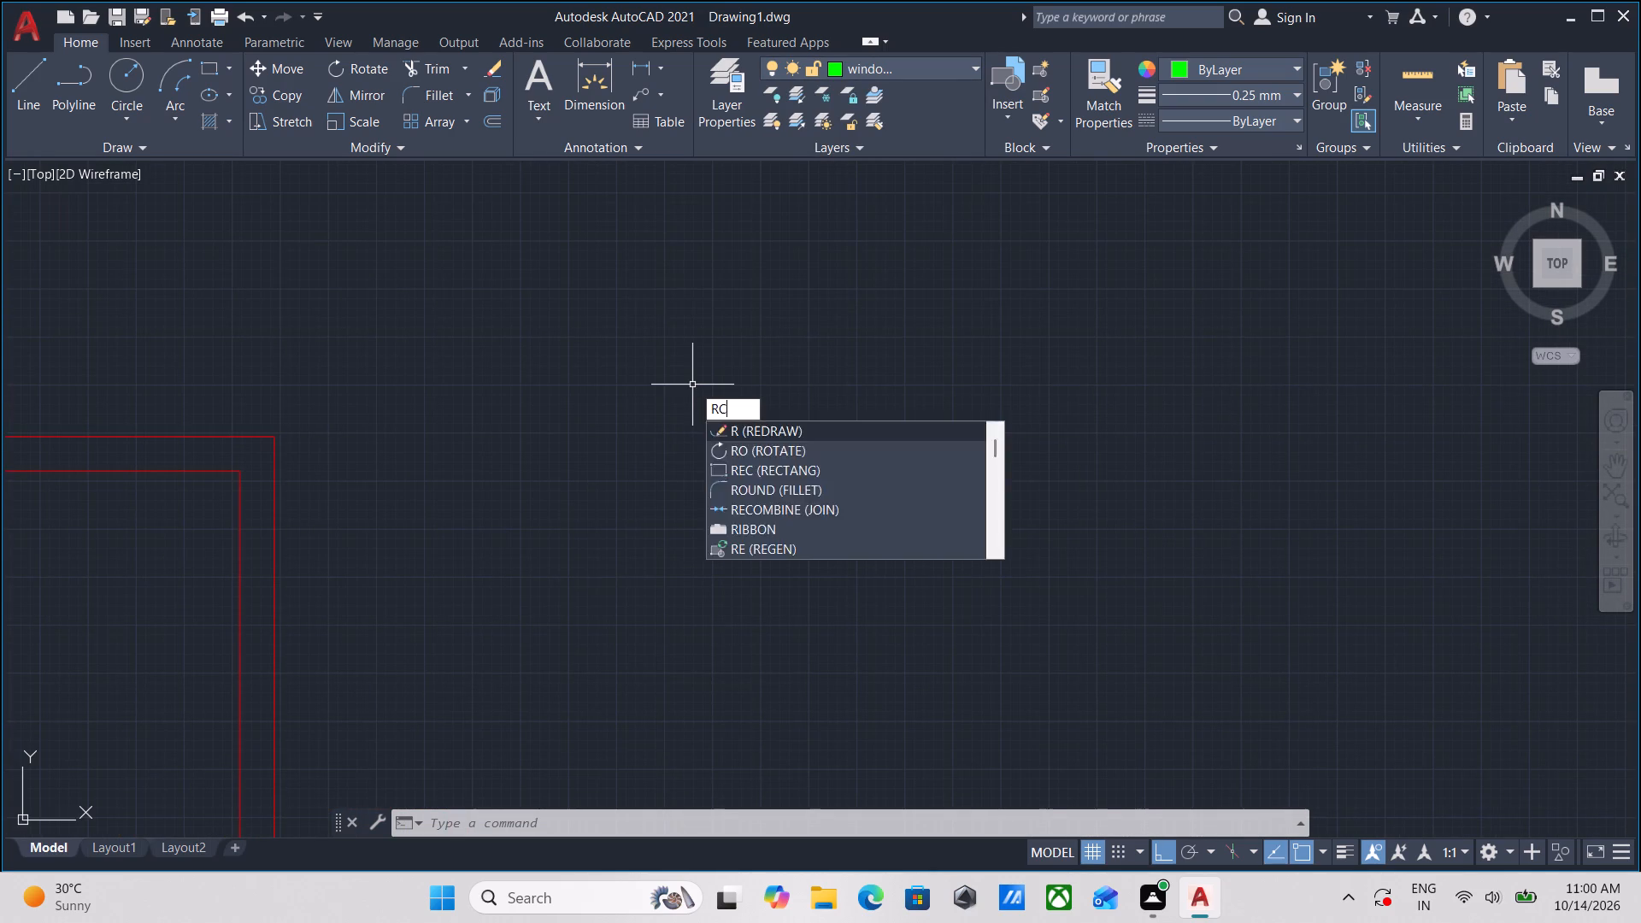
{"action": "key", "text": "BackSpace"}
{"action": "key", "text": "e"}
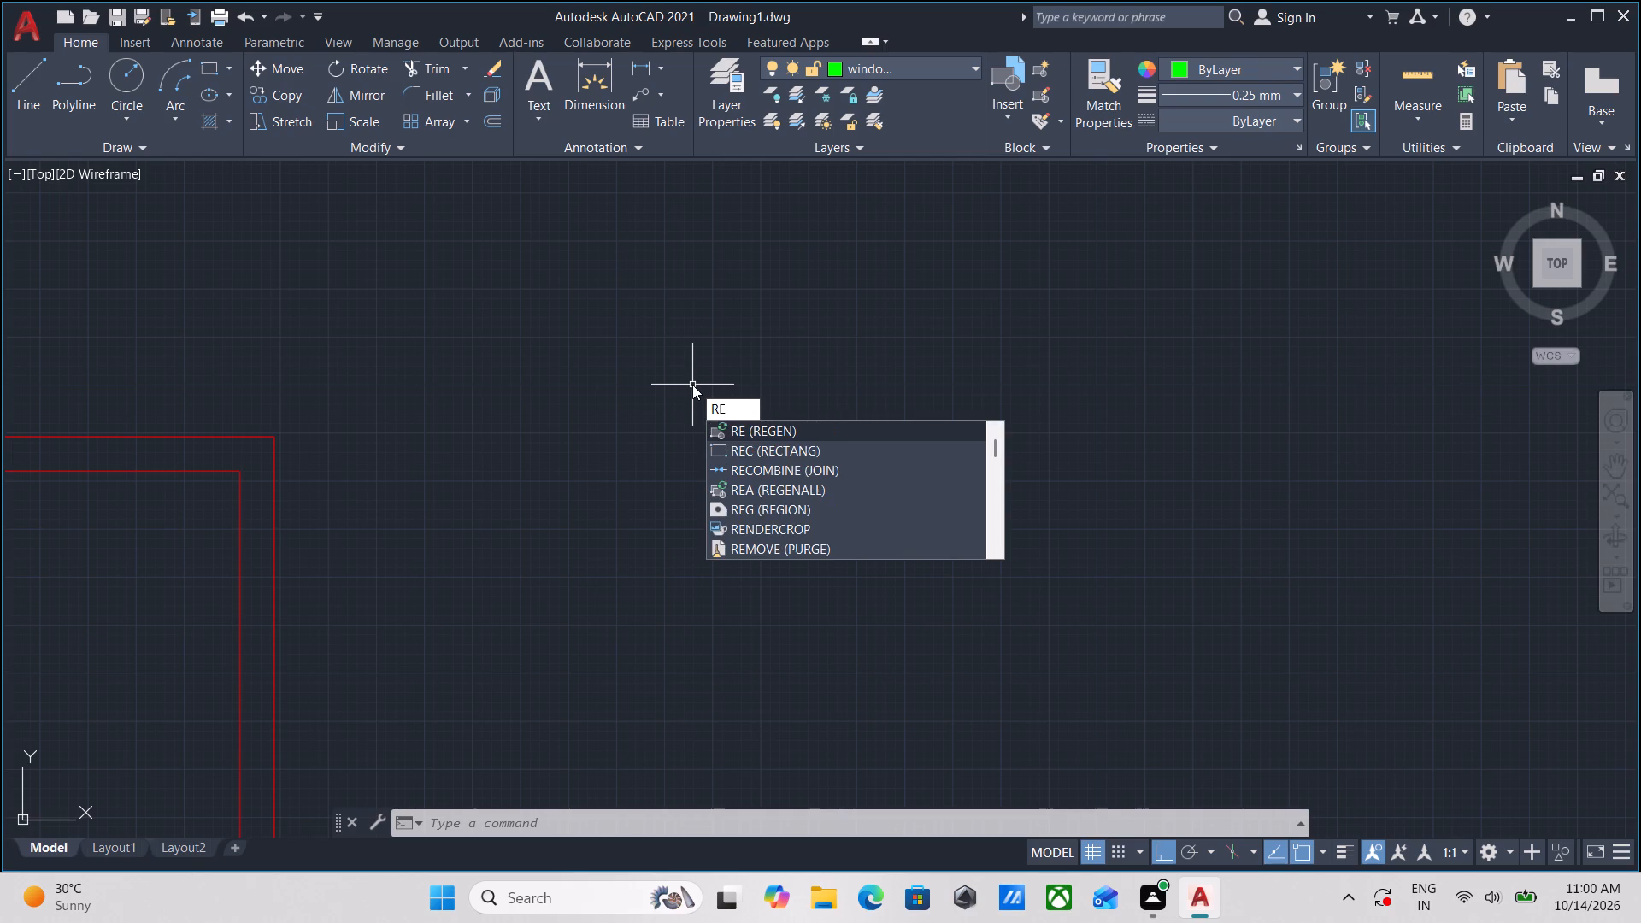
{"action": "key", "text": "c"}
{"action": "key", "text": "Return"}
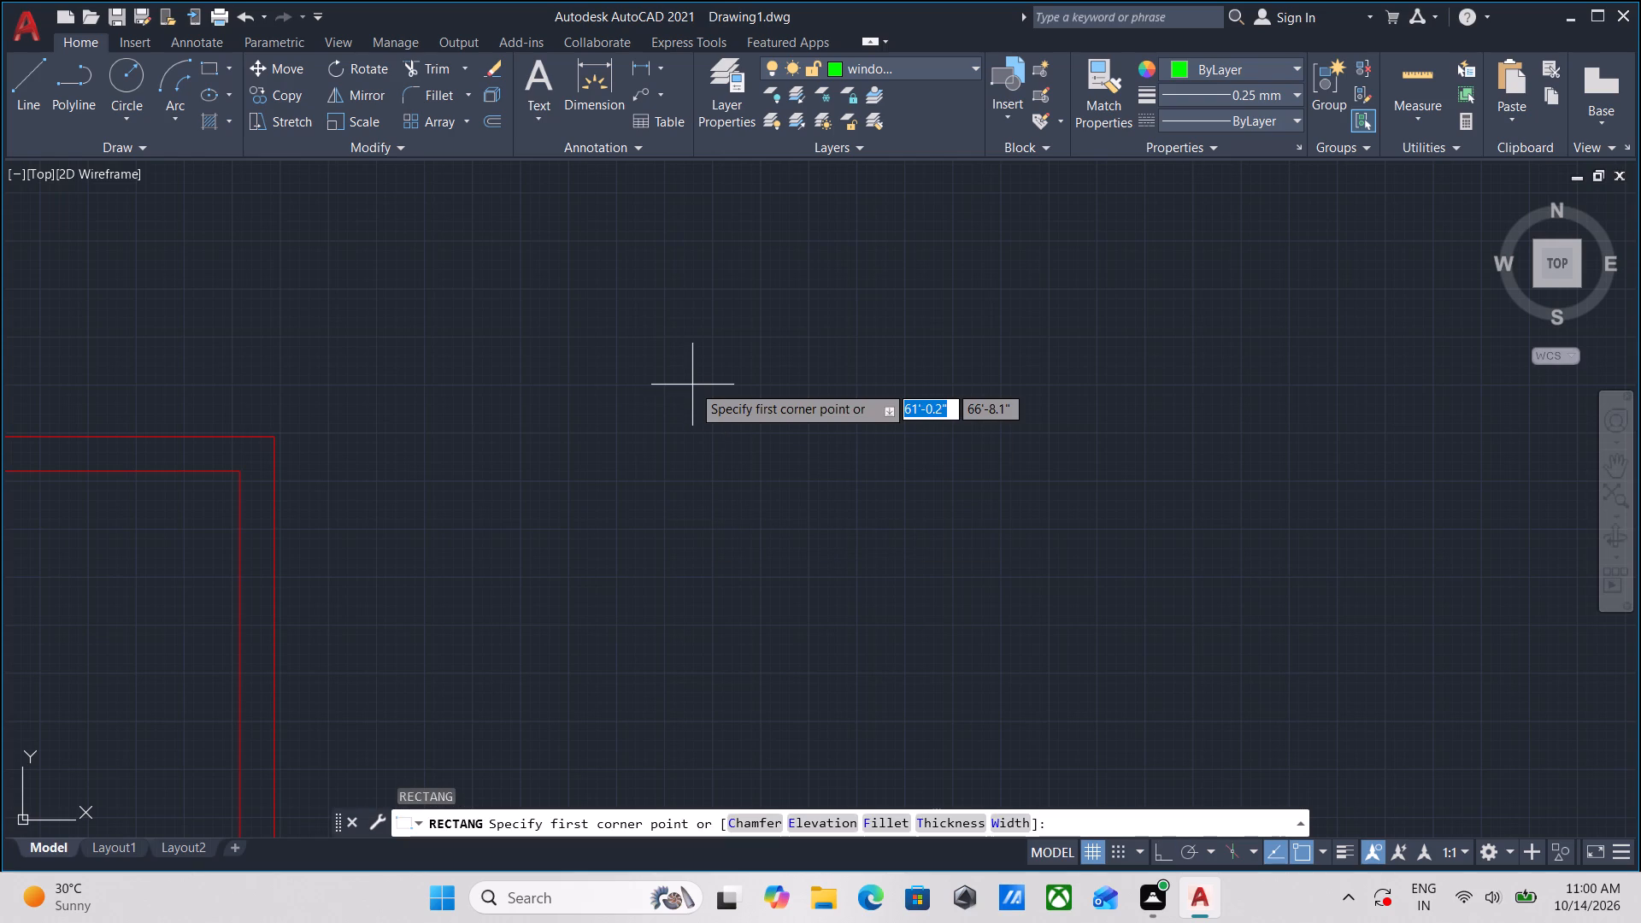
{"action": "left_click", "coordinate": [636, 426]}
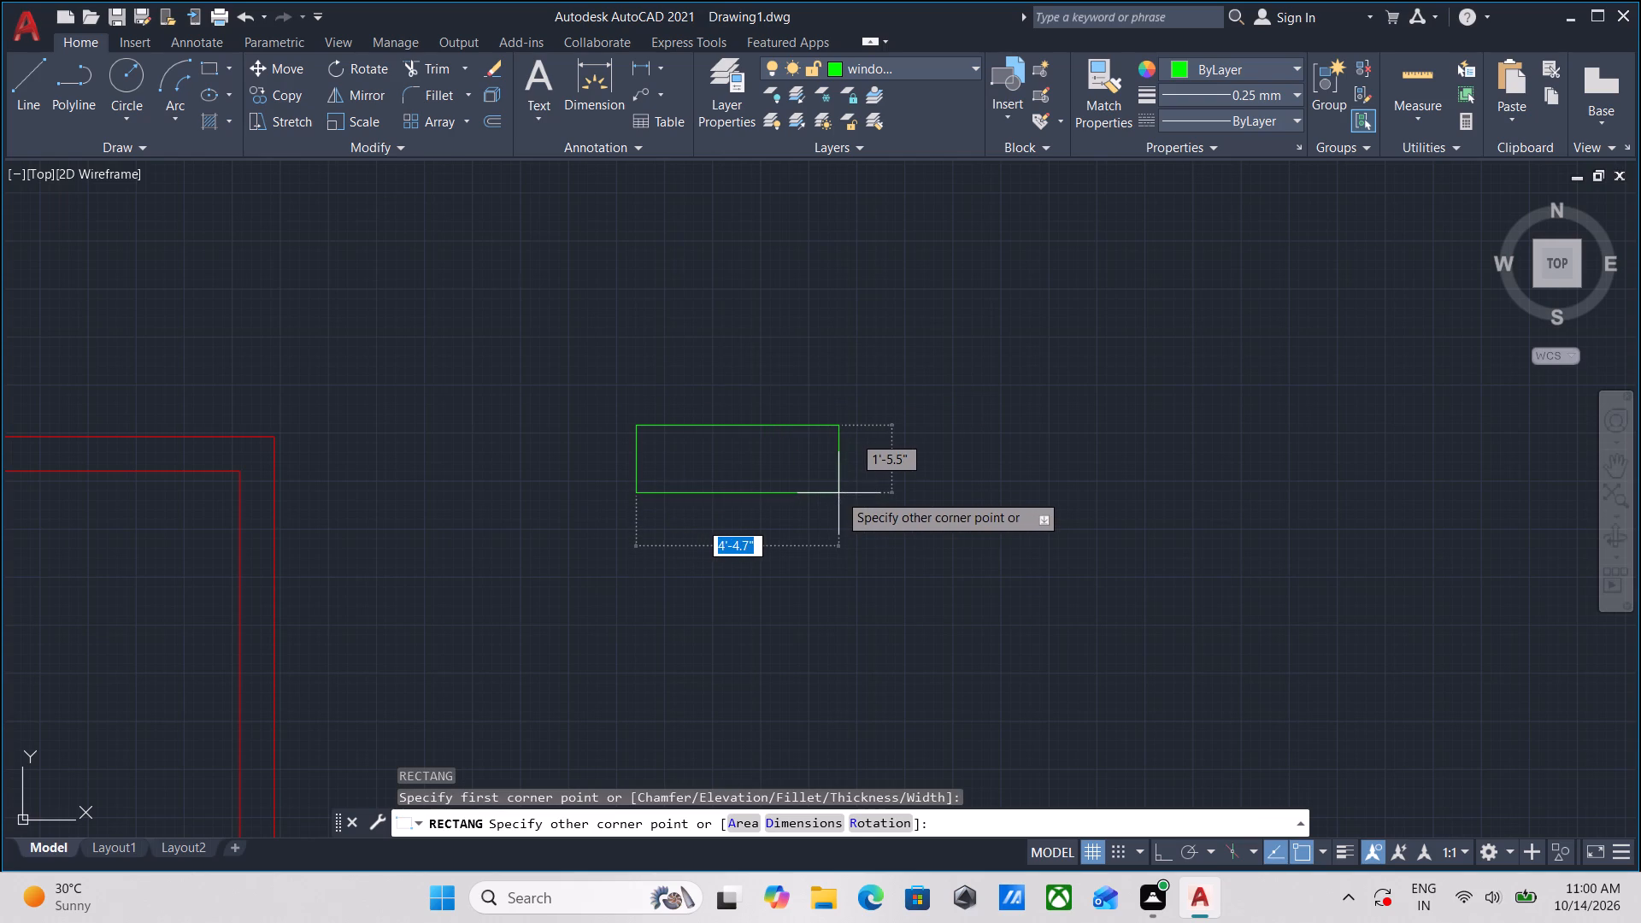
{"action": "scroll", "coordinate": [850, 497], "scroll_direction": "up", "scroll_amount": 1}
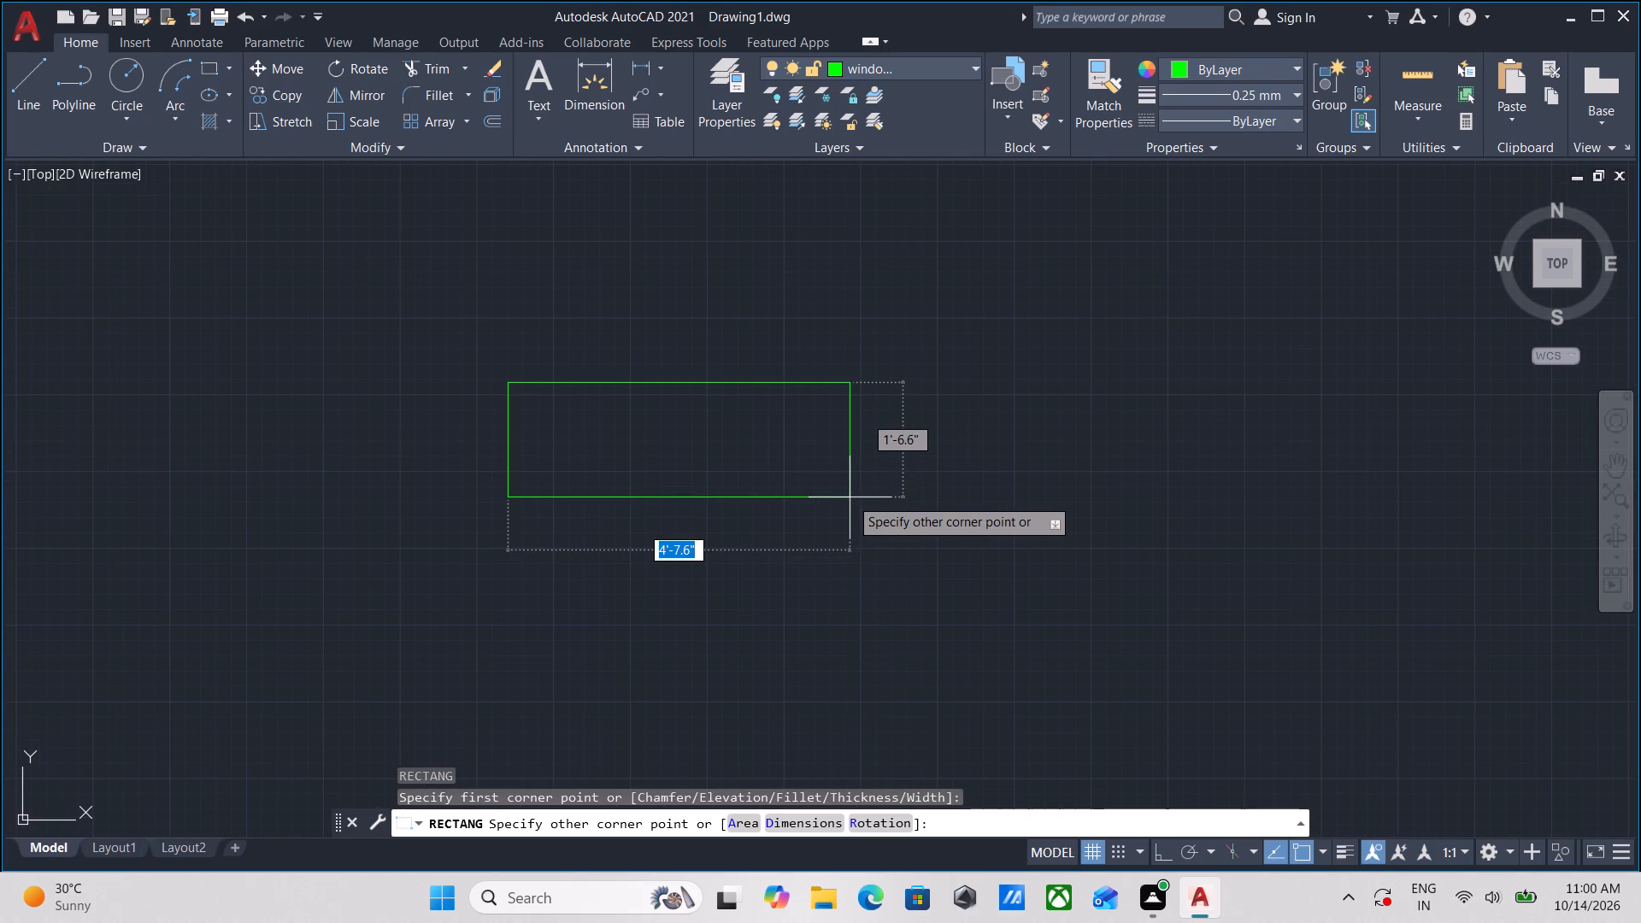
{"action": "type", "text": "4'"}
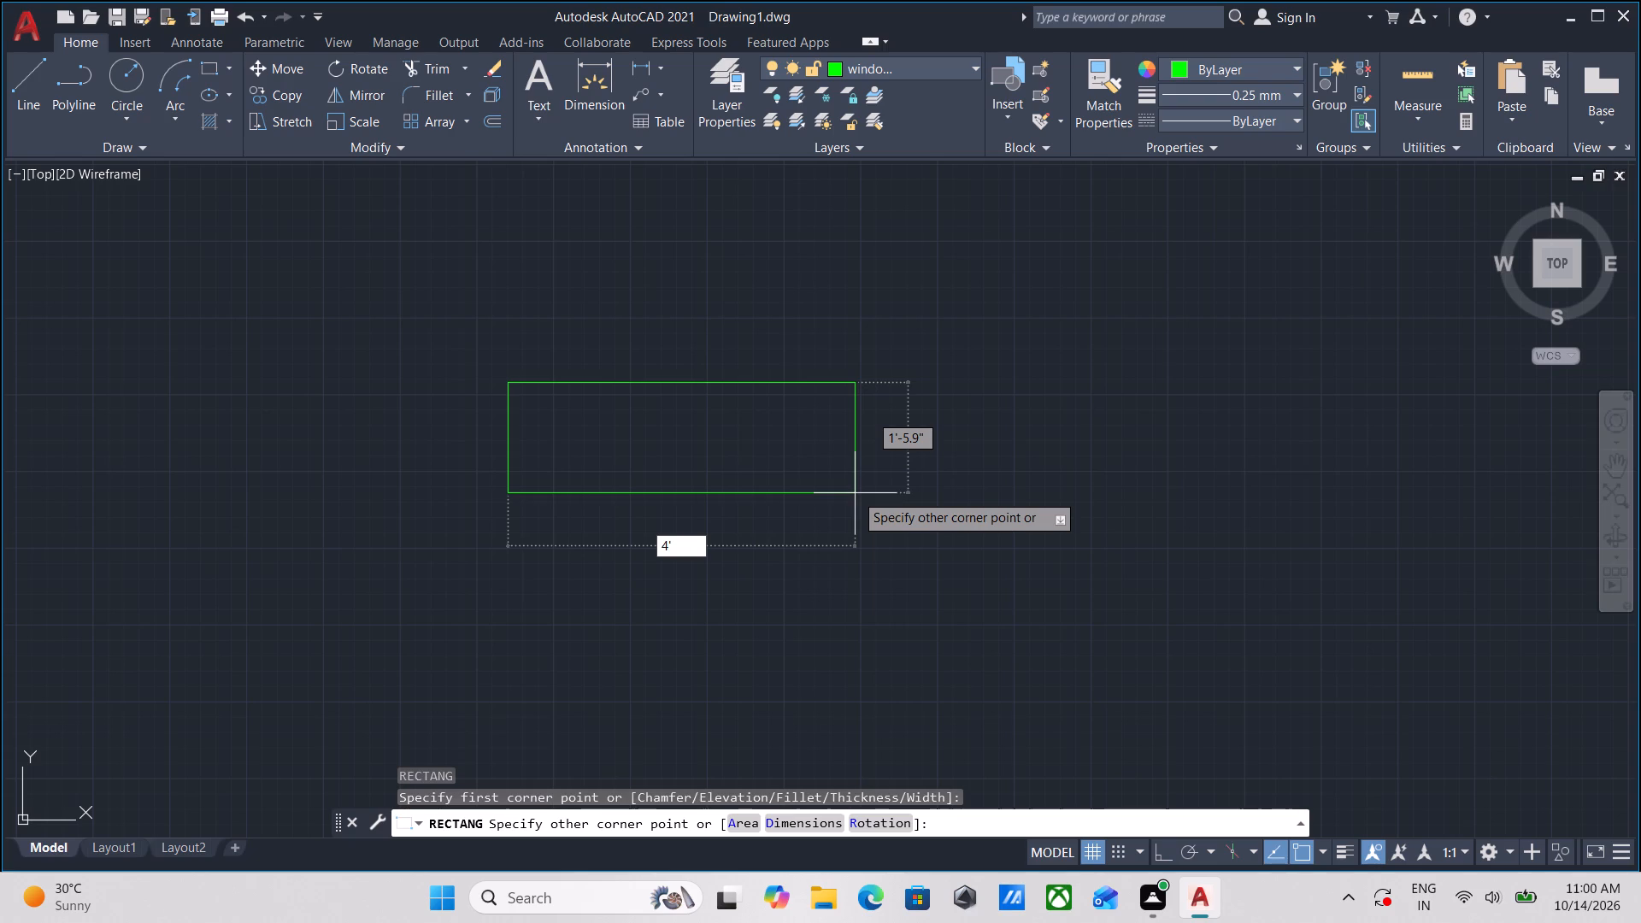
{"action": "key", "text": "Tab"}
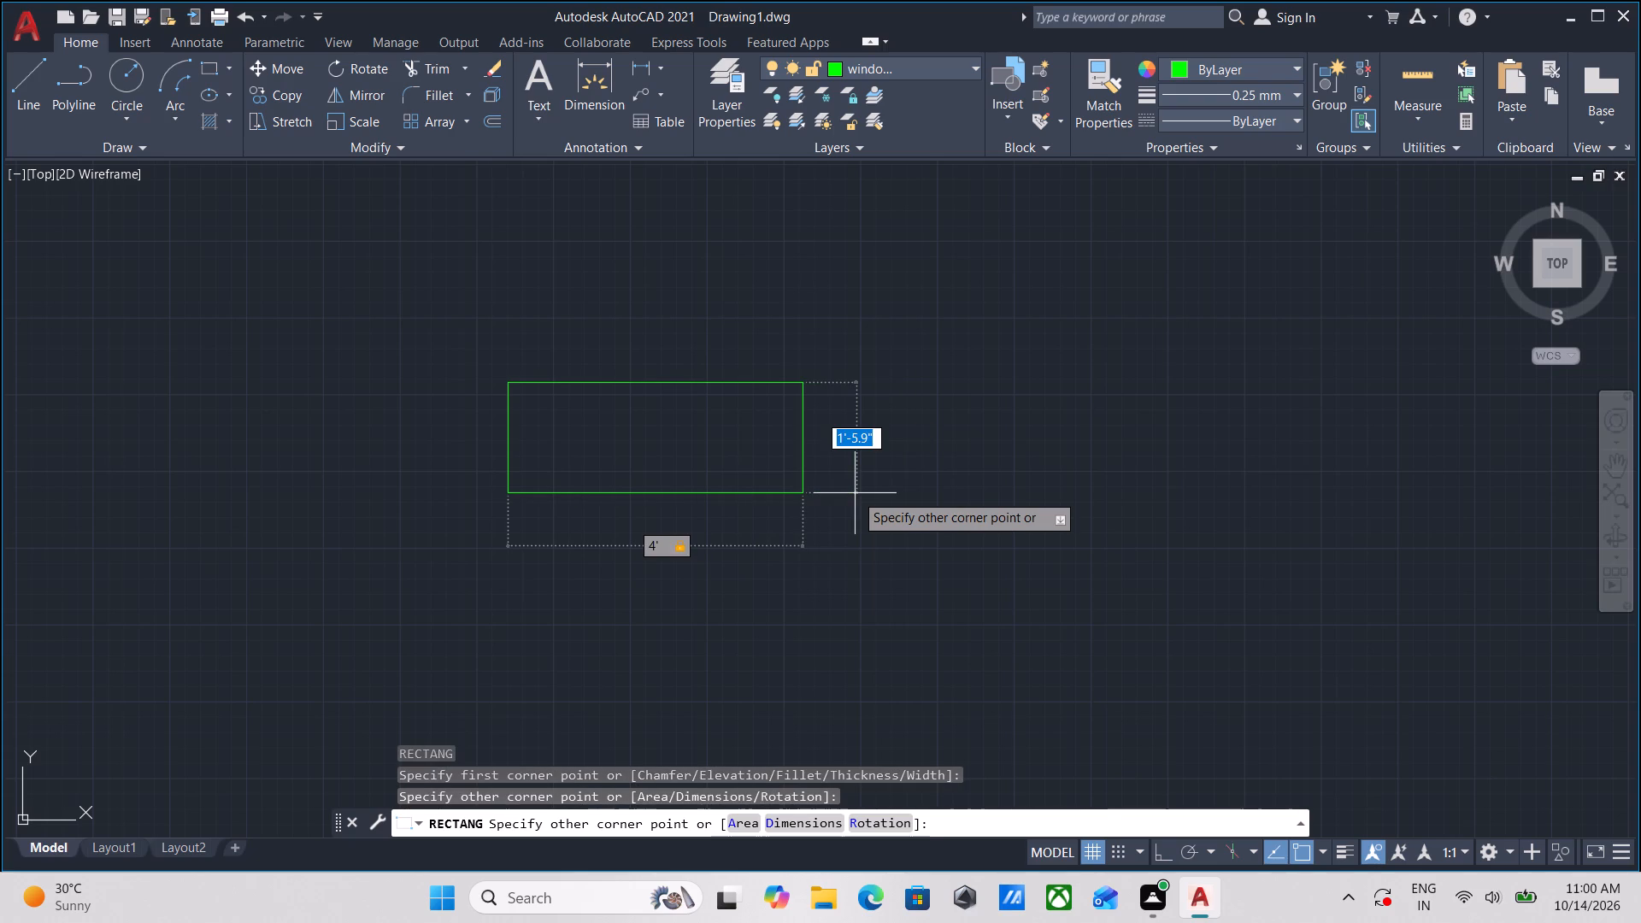
{"action": "key", "text": "9"}
{"action": "key", "text": "Return"}
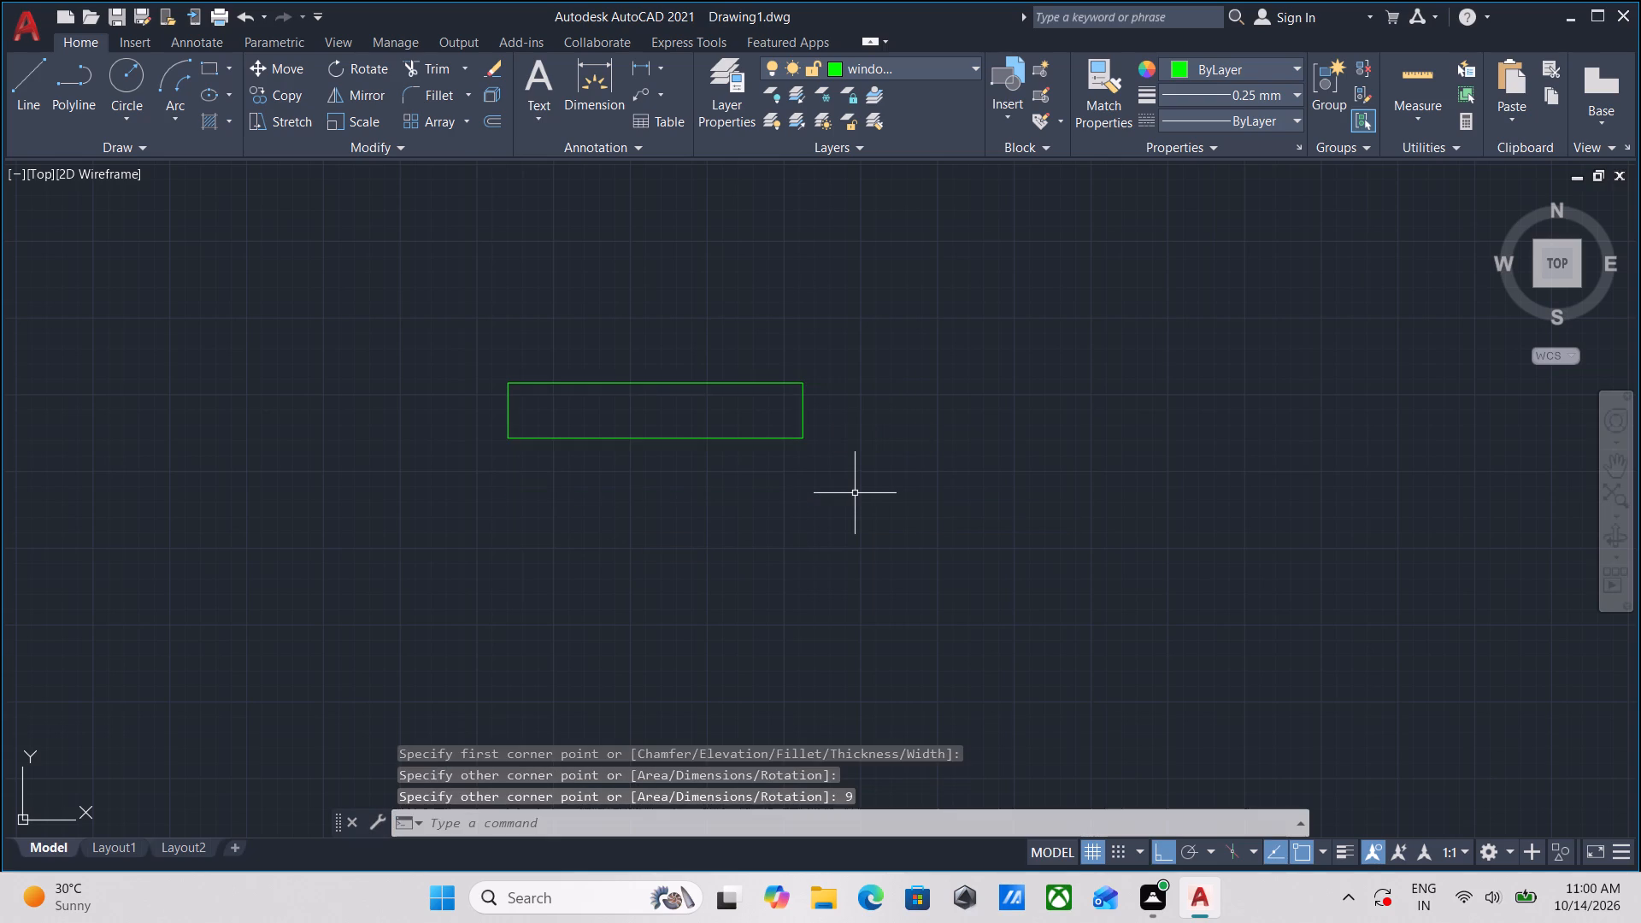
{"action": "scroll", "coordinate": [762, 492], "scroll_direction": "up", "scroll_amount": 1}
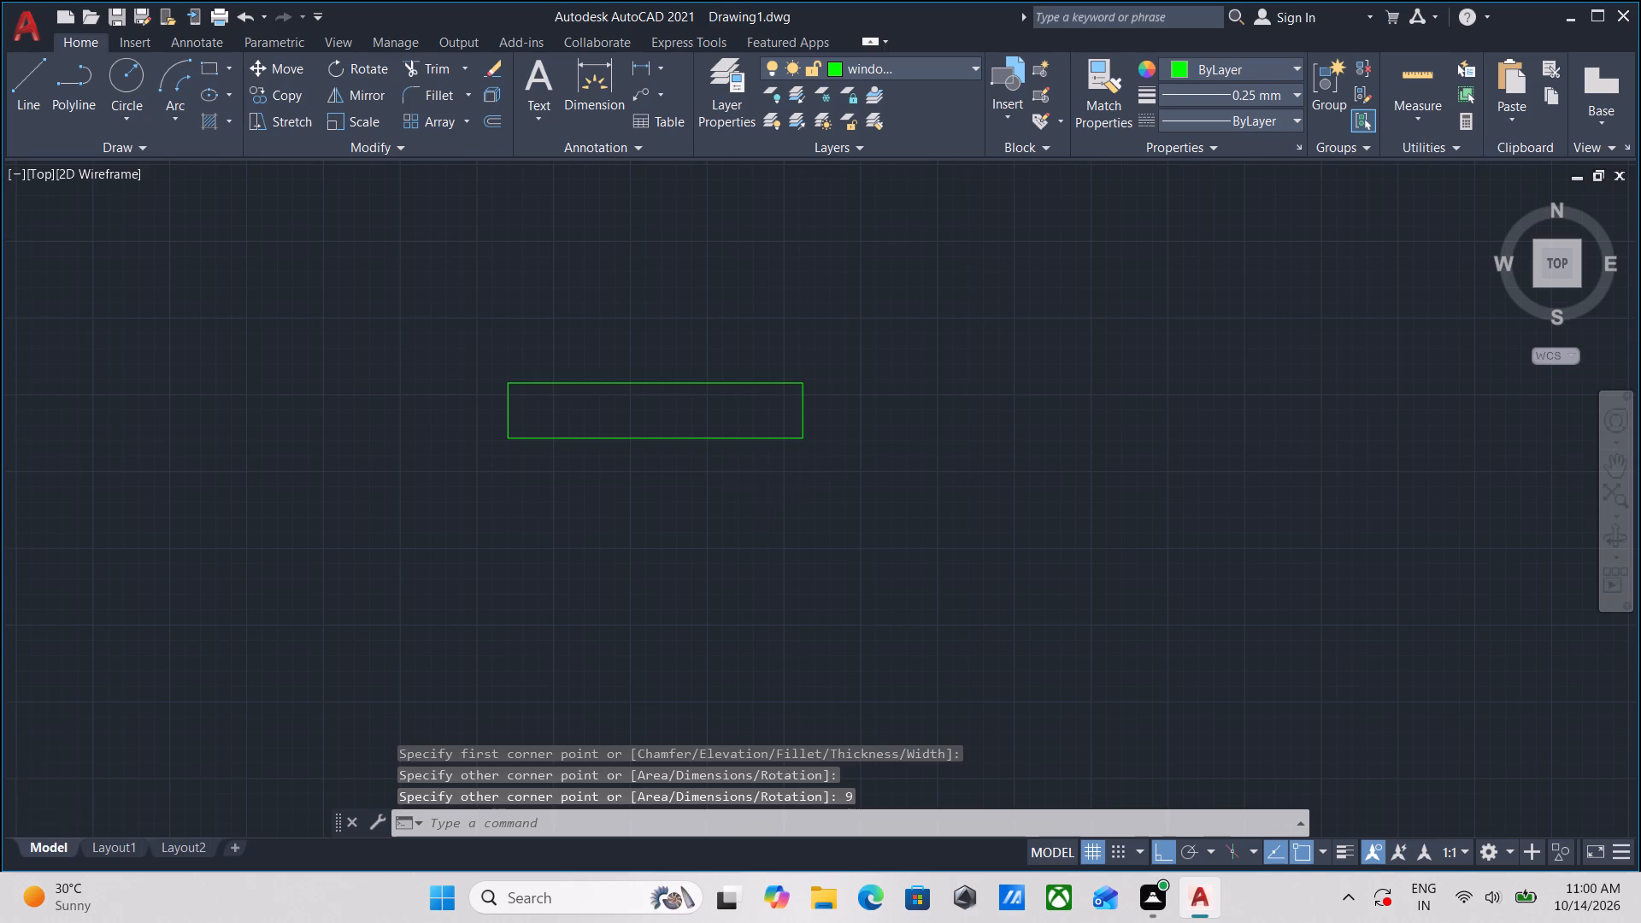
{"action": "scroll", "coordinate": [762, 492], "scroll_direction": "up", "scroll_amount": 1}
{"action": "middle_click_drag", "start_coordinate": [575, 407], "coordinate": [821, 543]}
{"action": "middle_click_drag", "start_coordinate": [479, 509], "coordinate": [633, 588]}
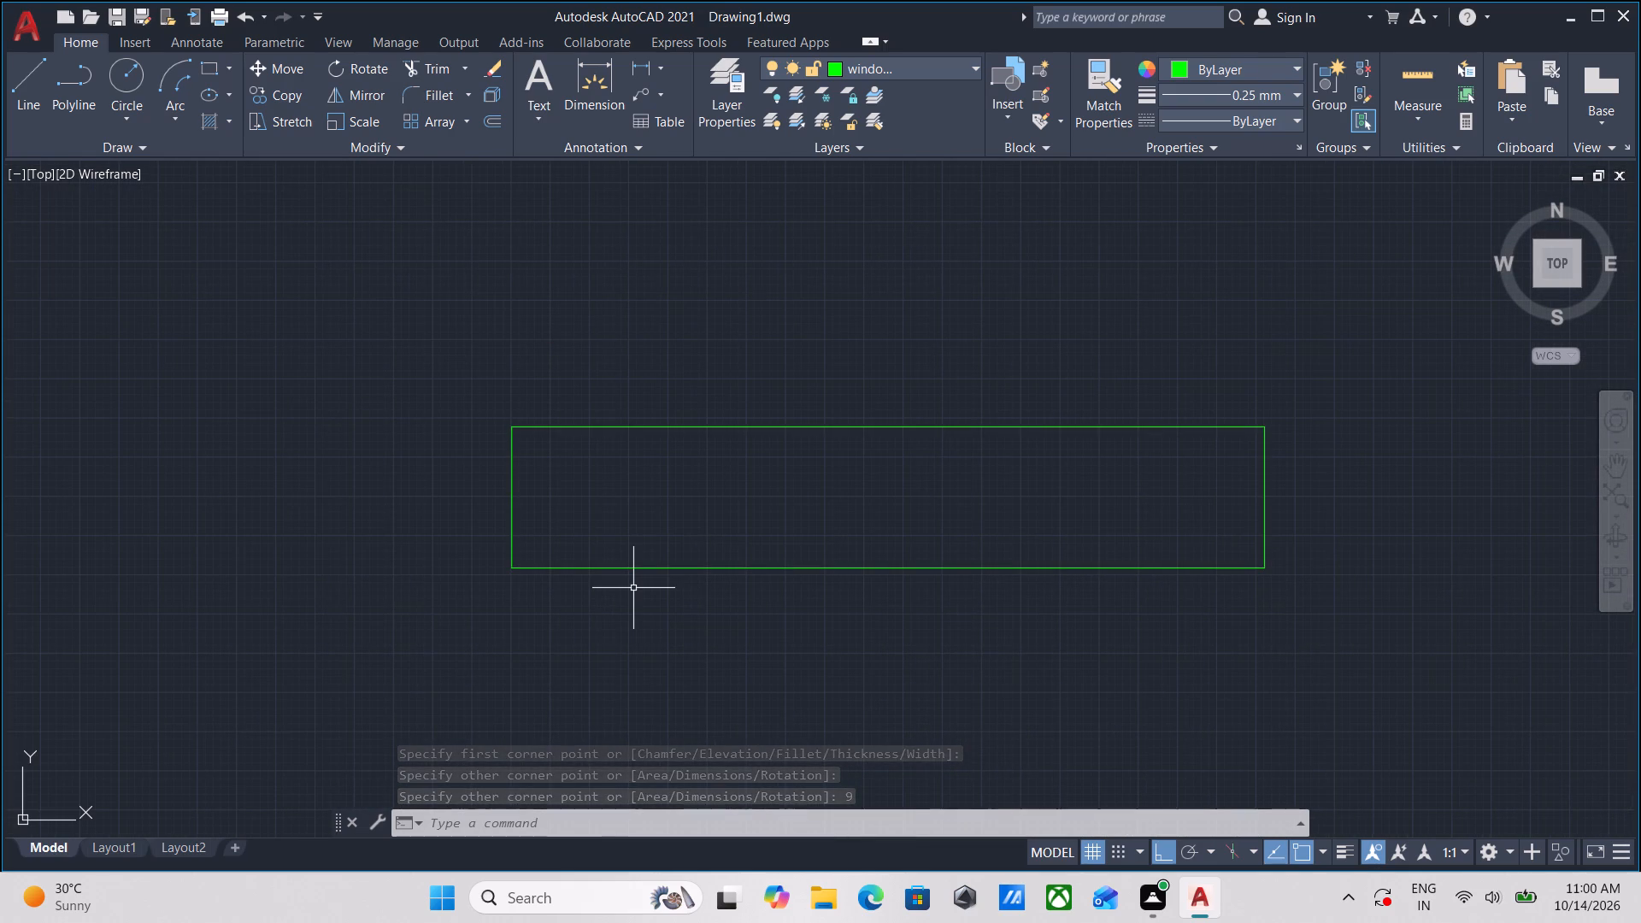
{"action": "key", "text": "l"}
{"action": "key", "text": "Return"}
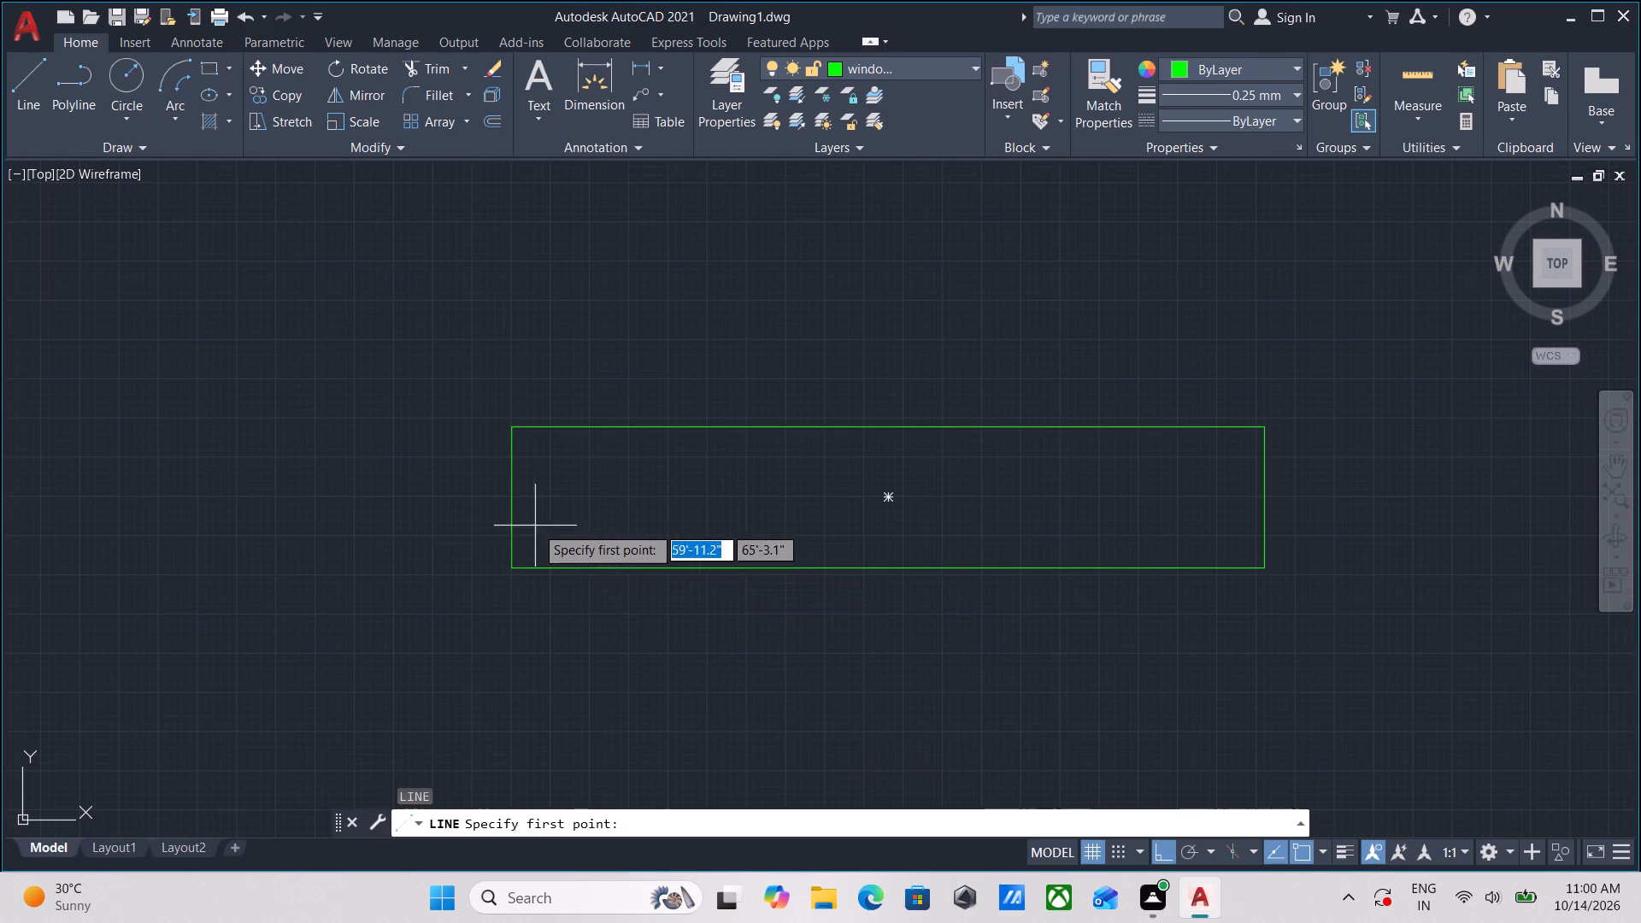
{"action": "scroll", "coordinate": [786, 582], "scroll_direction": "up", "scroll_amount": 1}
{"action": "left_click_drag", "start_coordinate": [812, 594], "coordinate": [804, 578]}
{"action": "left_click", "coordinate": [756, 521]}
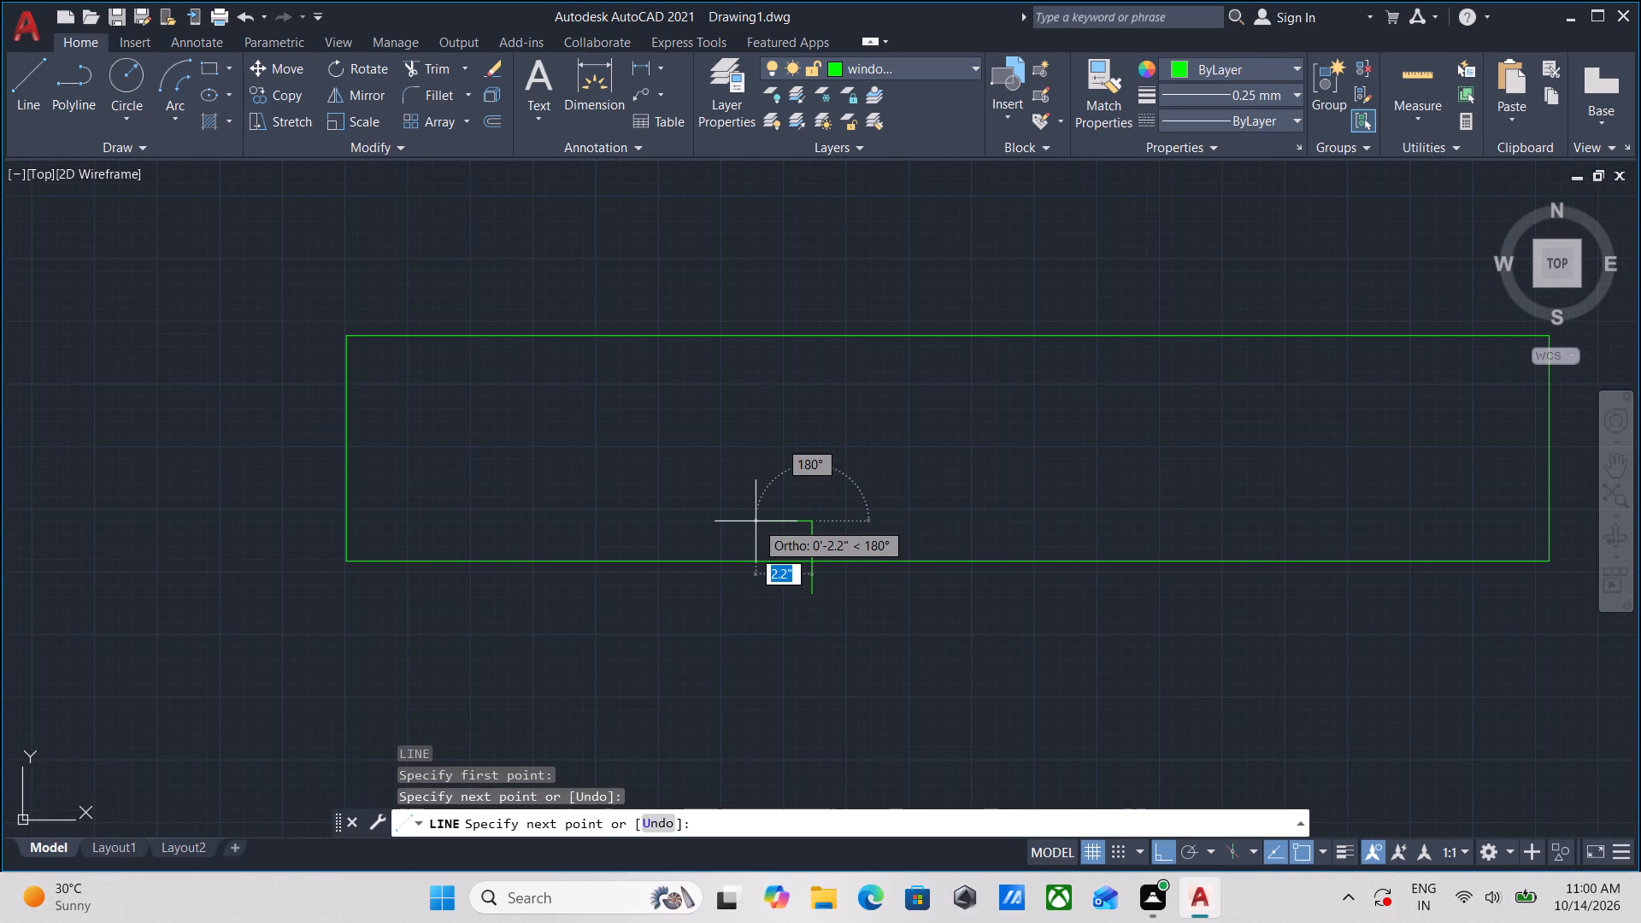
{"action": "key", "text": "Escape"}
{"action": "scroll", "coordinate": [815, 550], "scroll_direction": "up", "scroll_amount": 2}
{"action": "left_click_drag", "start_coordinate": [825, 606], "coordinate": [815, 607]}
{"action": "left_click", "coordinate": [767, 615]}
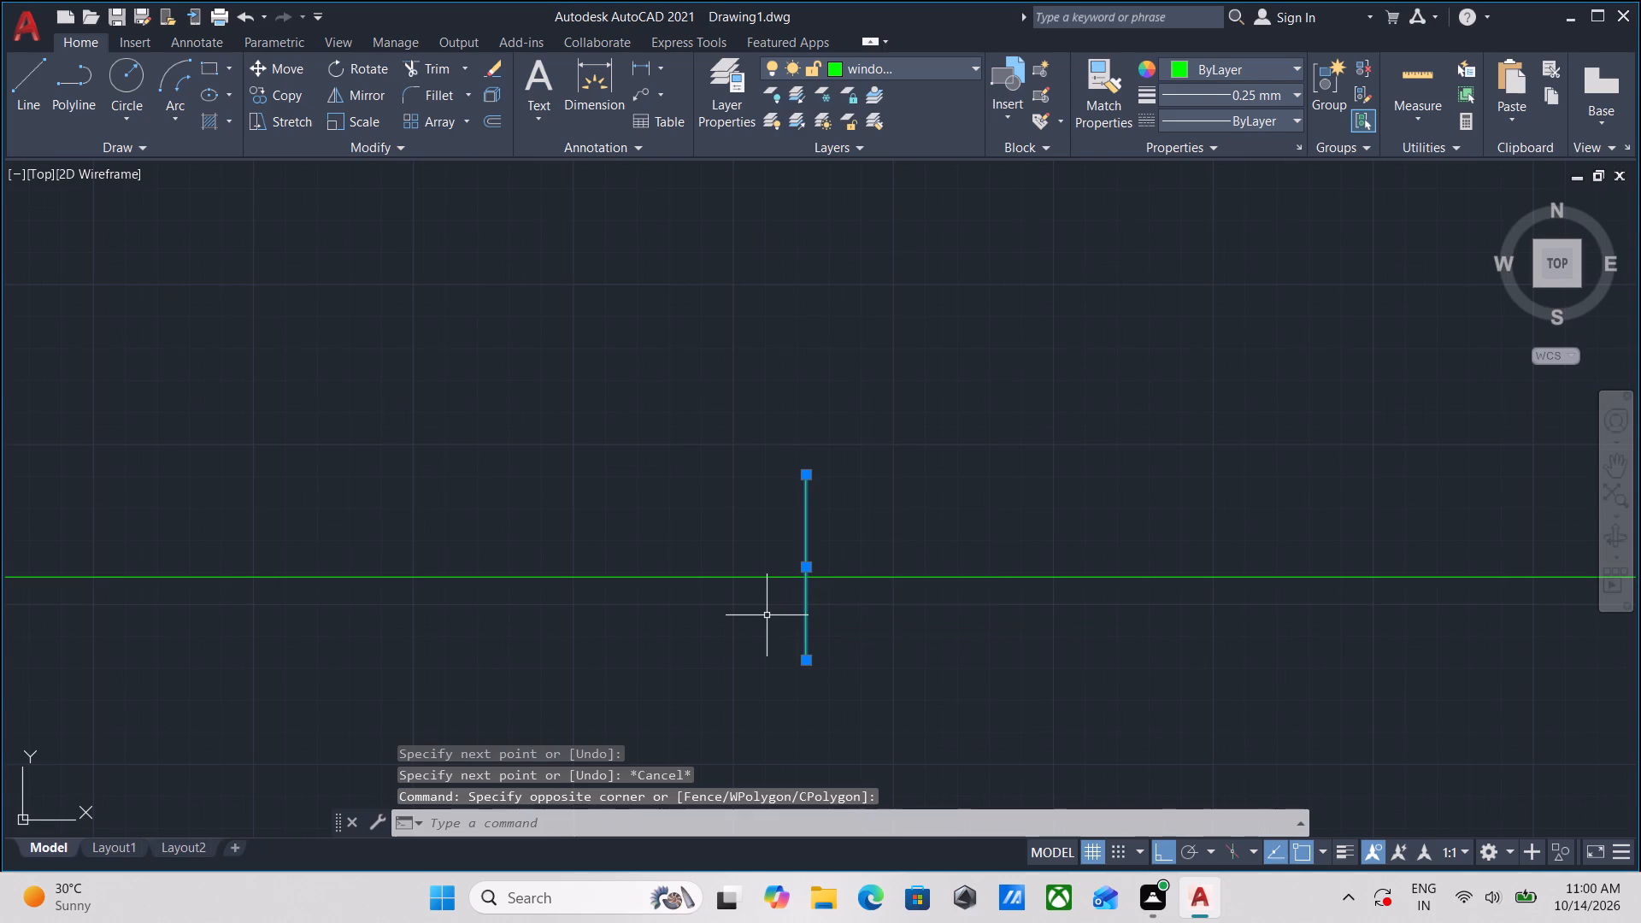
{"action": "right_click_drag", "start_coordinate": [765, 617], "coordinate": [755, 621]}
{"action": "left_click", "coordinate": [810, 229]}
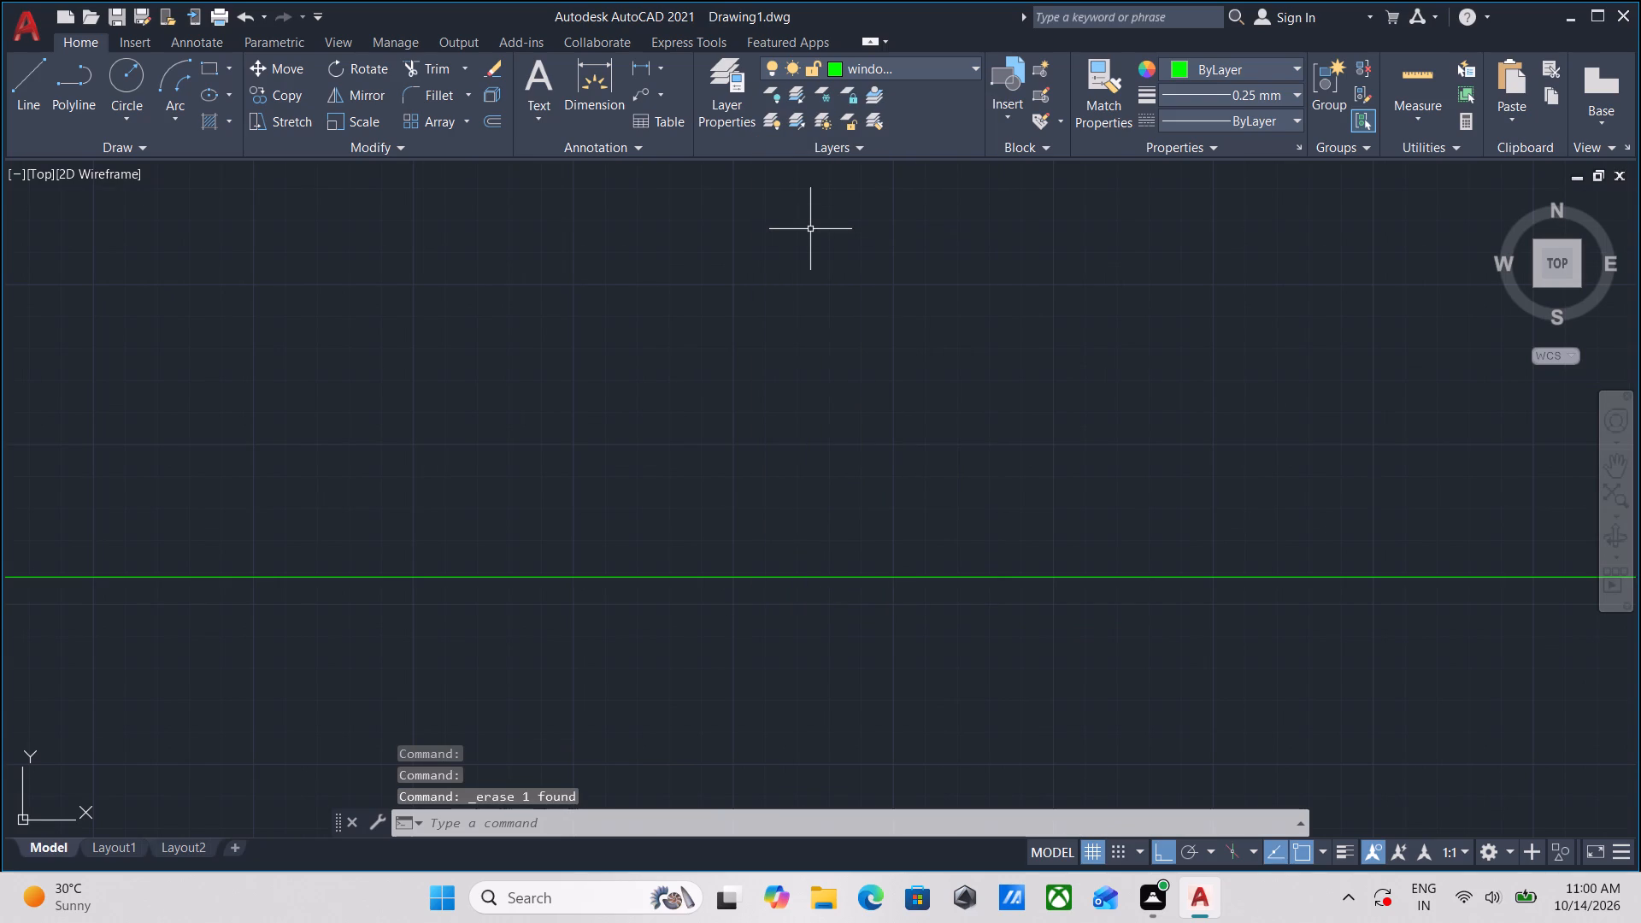
Explode the 4' by 9" window rectangle into separate lines.
{"action": "scroll", "coordinate": [670, 407], "scroll_direction": "down", "scroll_amount": 3}
{"action": "middle_click_drag", "start_coordinate": [669, 408], "coordinate": [826, 437]}
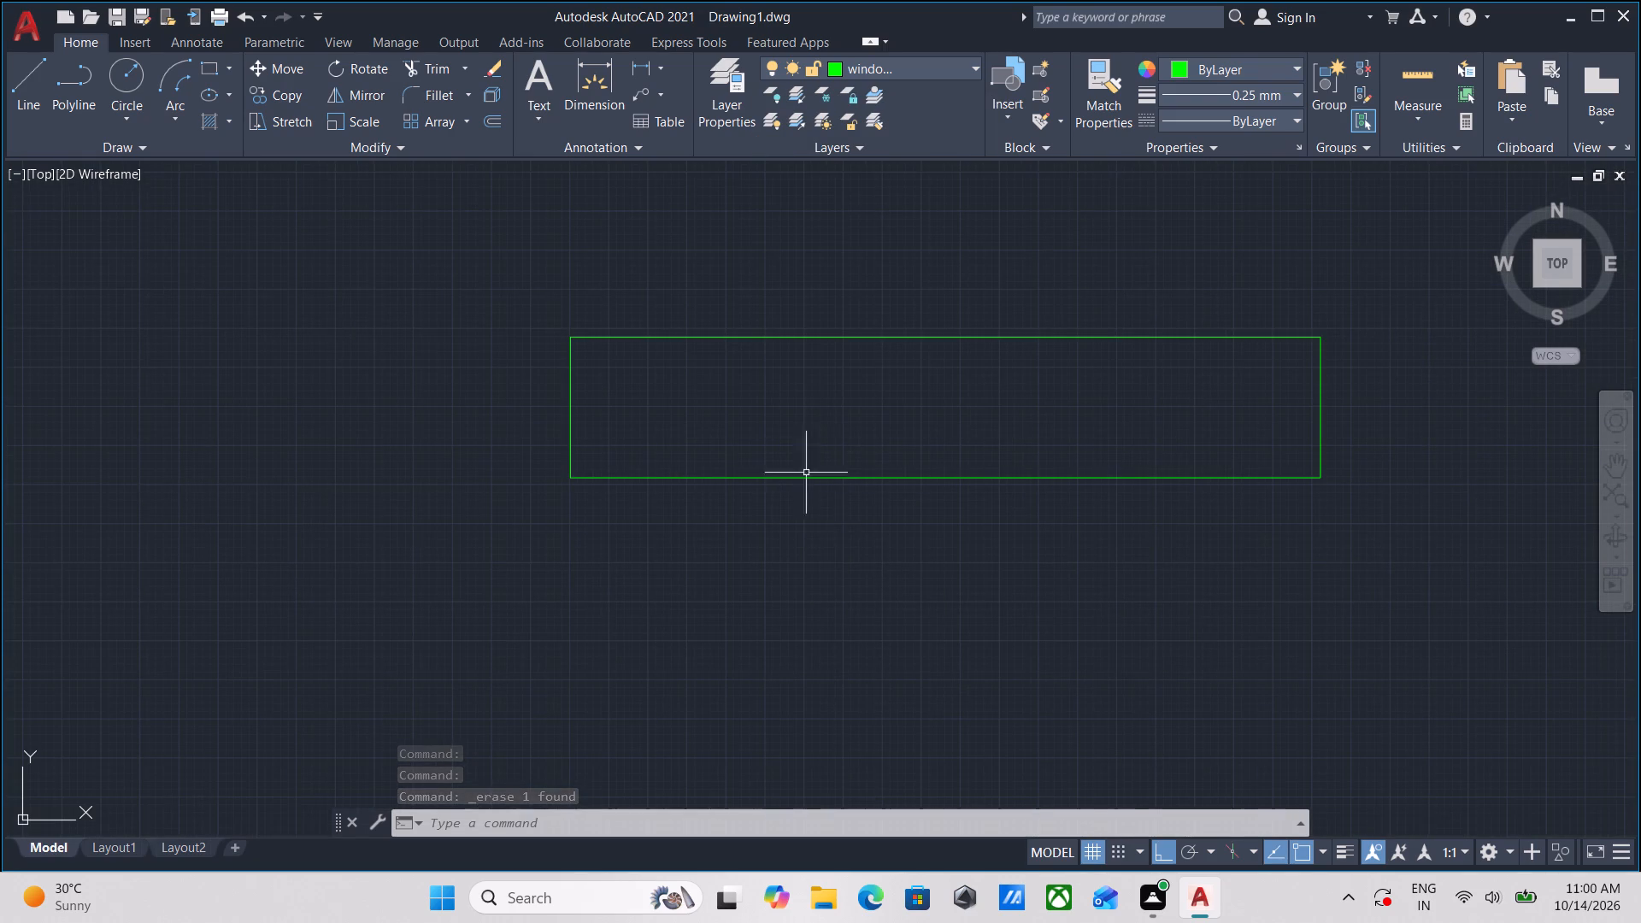
{"action": "left_click", "coordinate": [874, 503]}
{"action": "left_click", "coordinate": [826, 428]}
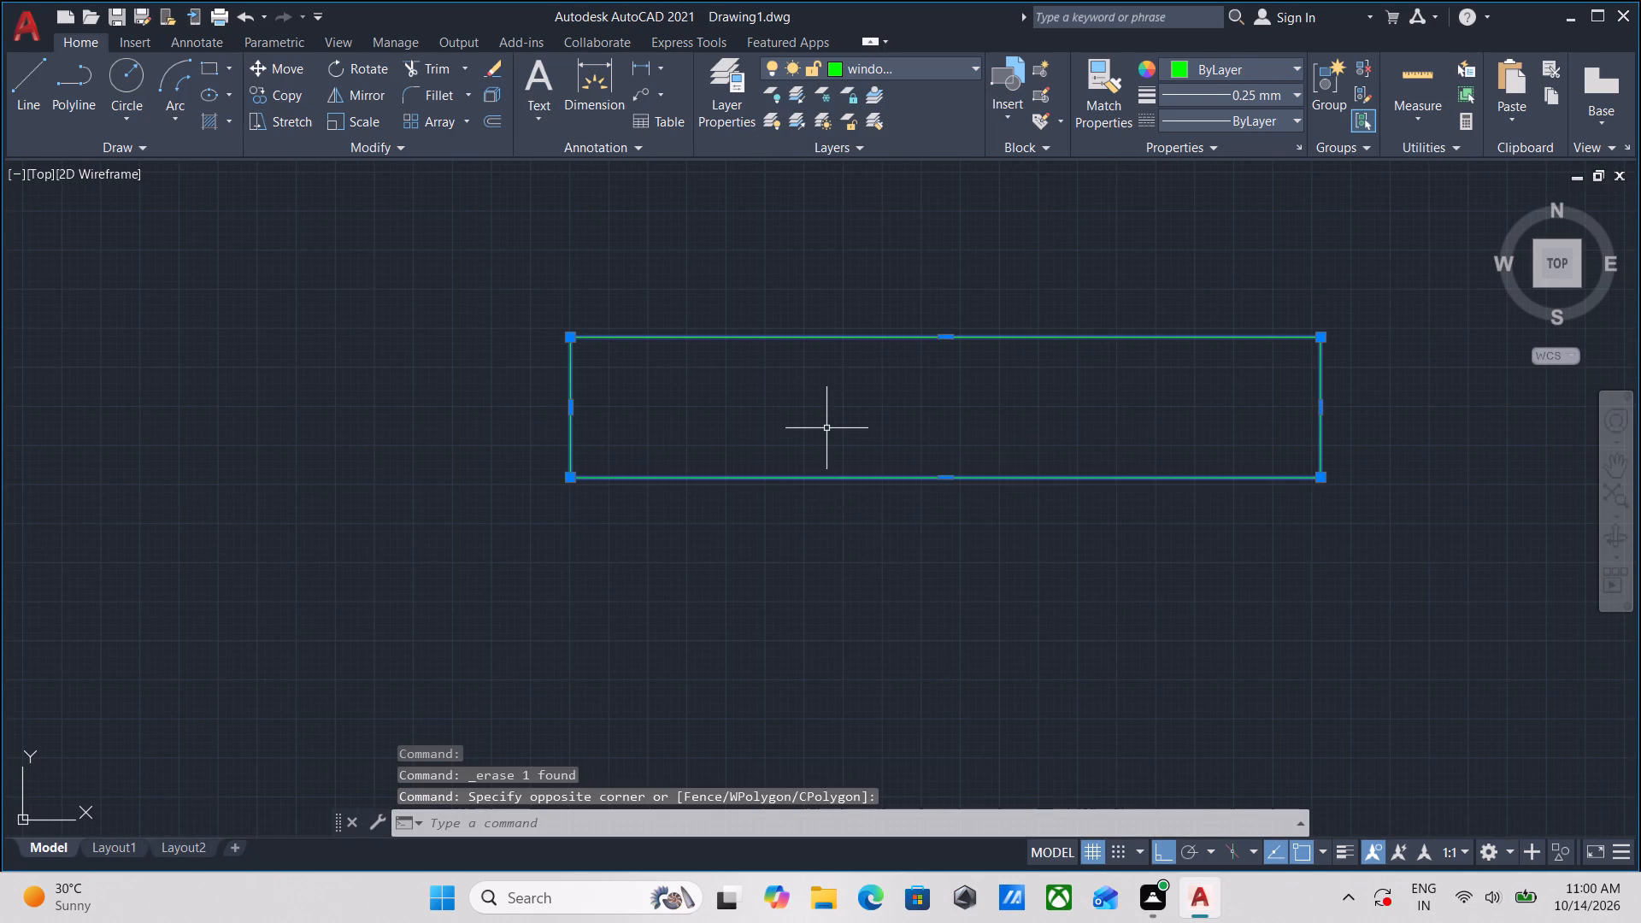
{"action": "key", "text": "x"}
{"action": "key", "text": "Return"}
Offset the window rectangle's bottom line 2" upward, into the rectangle.
{"action": "left_click", "coordinate": [880, 510]}
{"action": "left_click", "coordinate": [842, 450]}
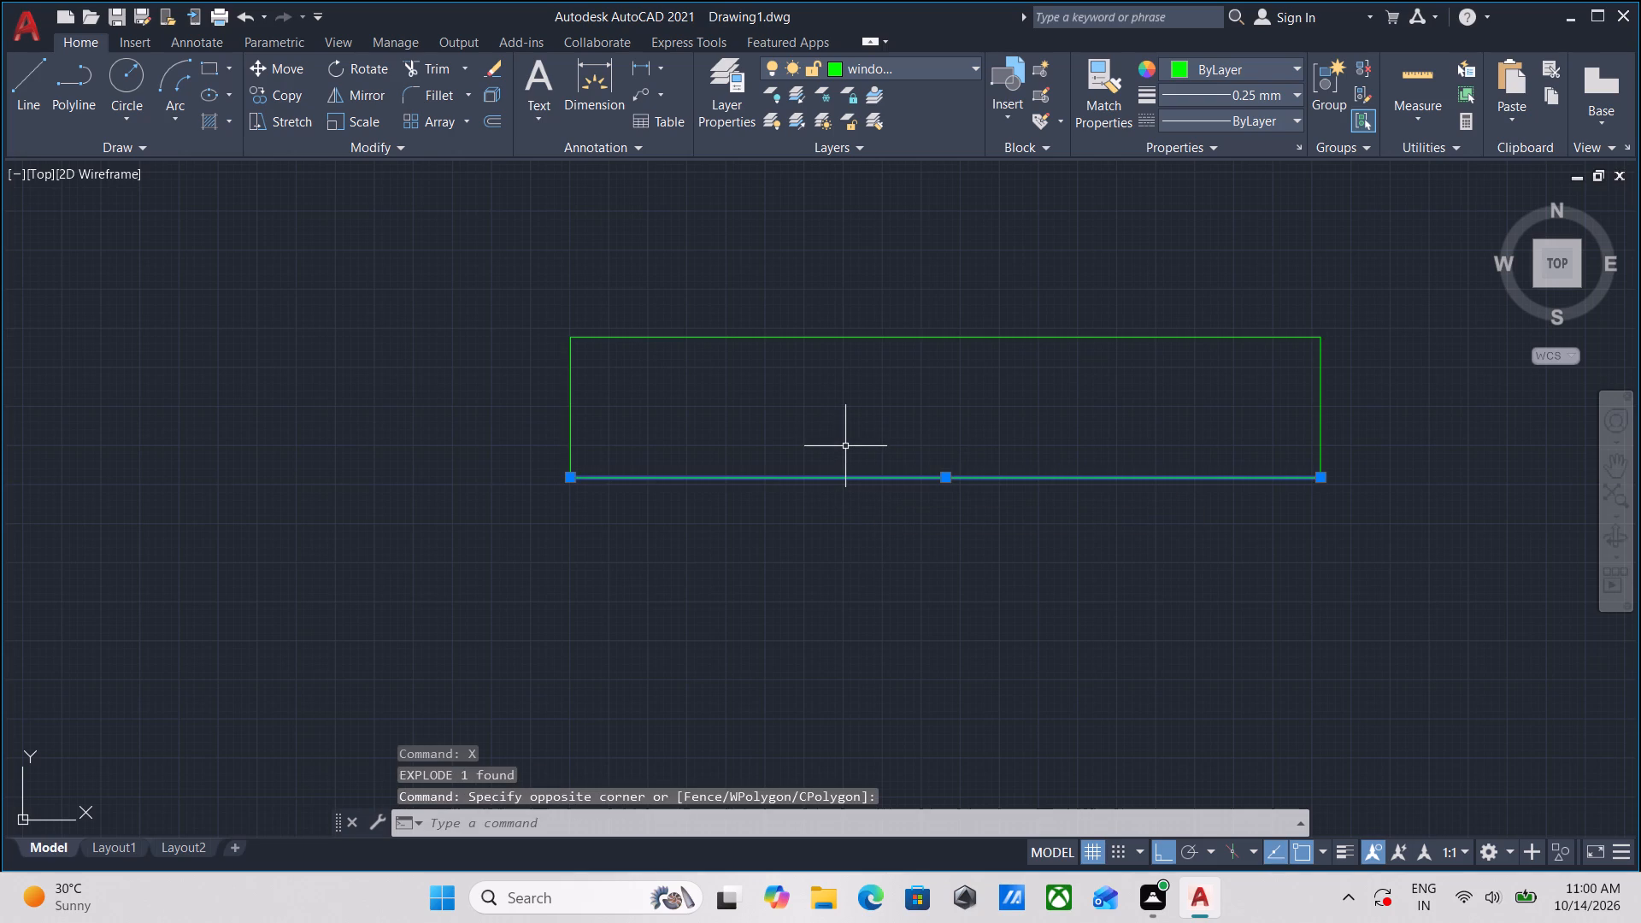
{"action": "key", "text": "o"}
{"action": "key", "text": "Return"}
{"action": "scroll", "coordinate": [894, 507], "scroll_direction": "up", "scroll_amount": 2}
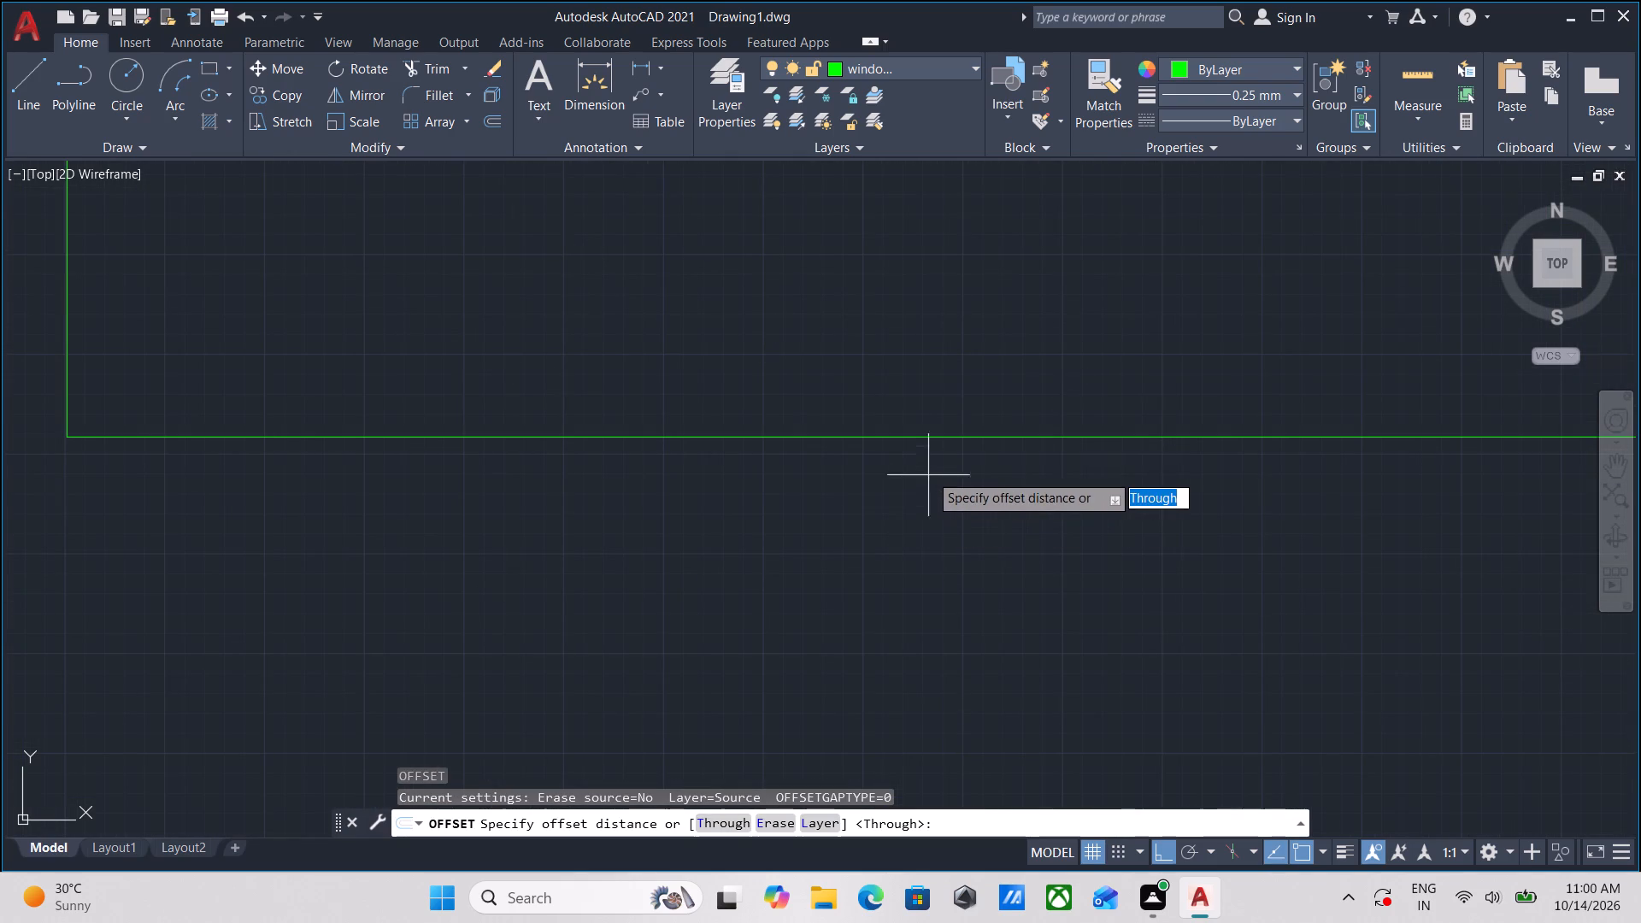
{"action": "left_click", "coordinate": [940, 436]}
{"action": "left_click", "coordinate": [932, 375]}
{"action": "scroll", "coordinate": [923, 309], "scroll_direction": "down", "scroll_amount": 1}
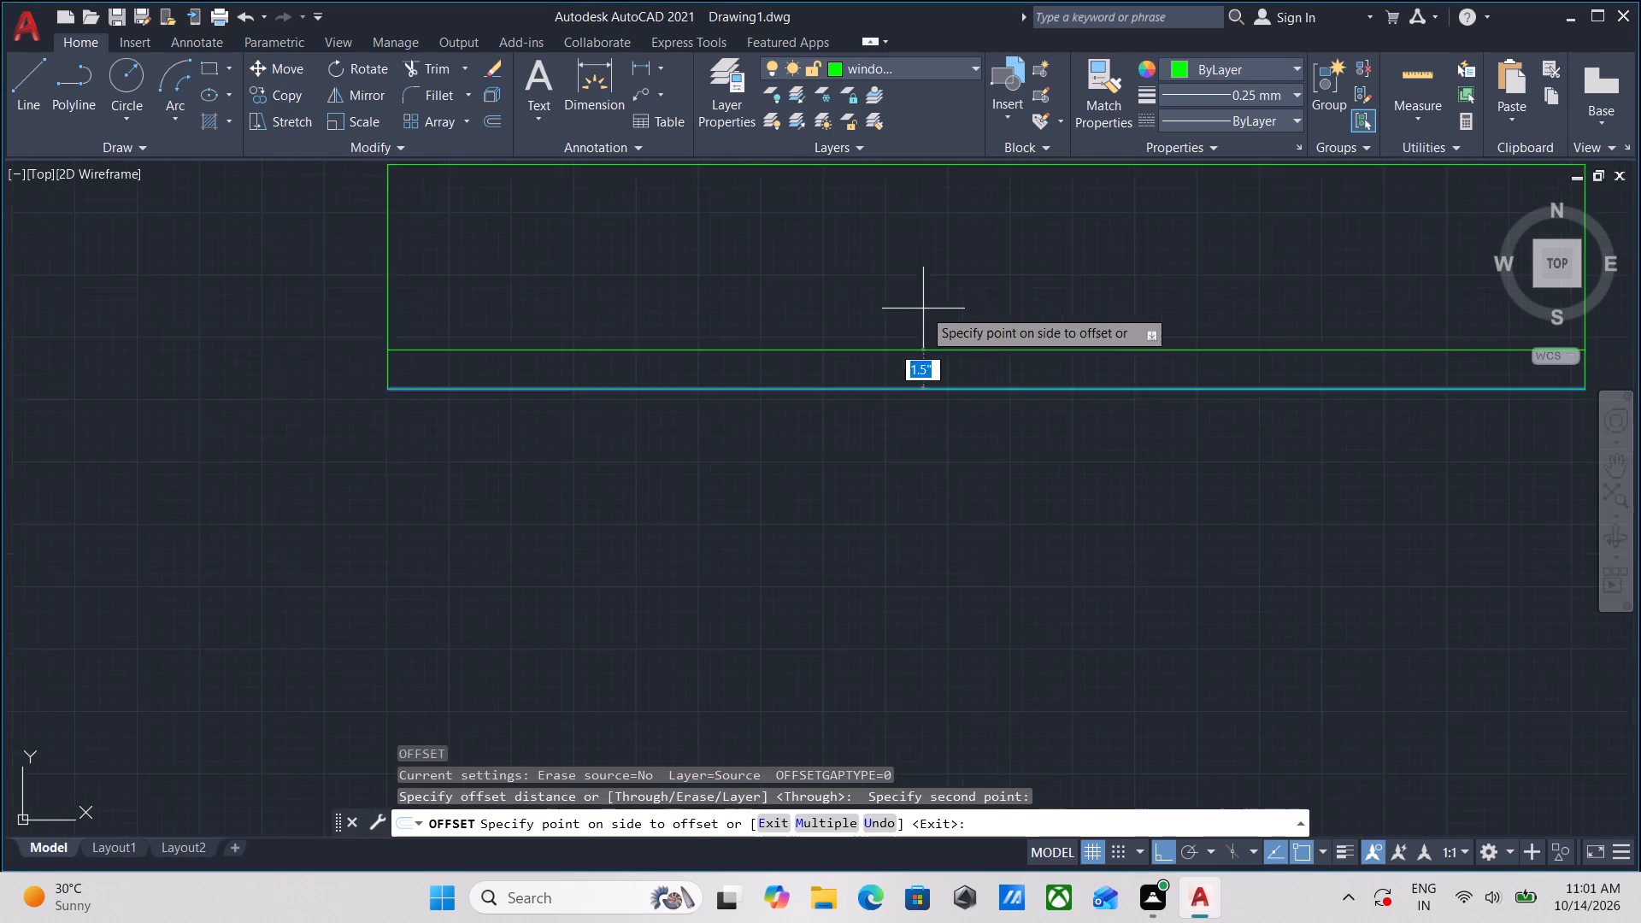
{"action": "middle_click_drag", "start_coordinate": [923, 309], "coordinate": [901, 452]}
{"action": "key", "text": "2"}
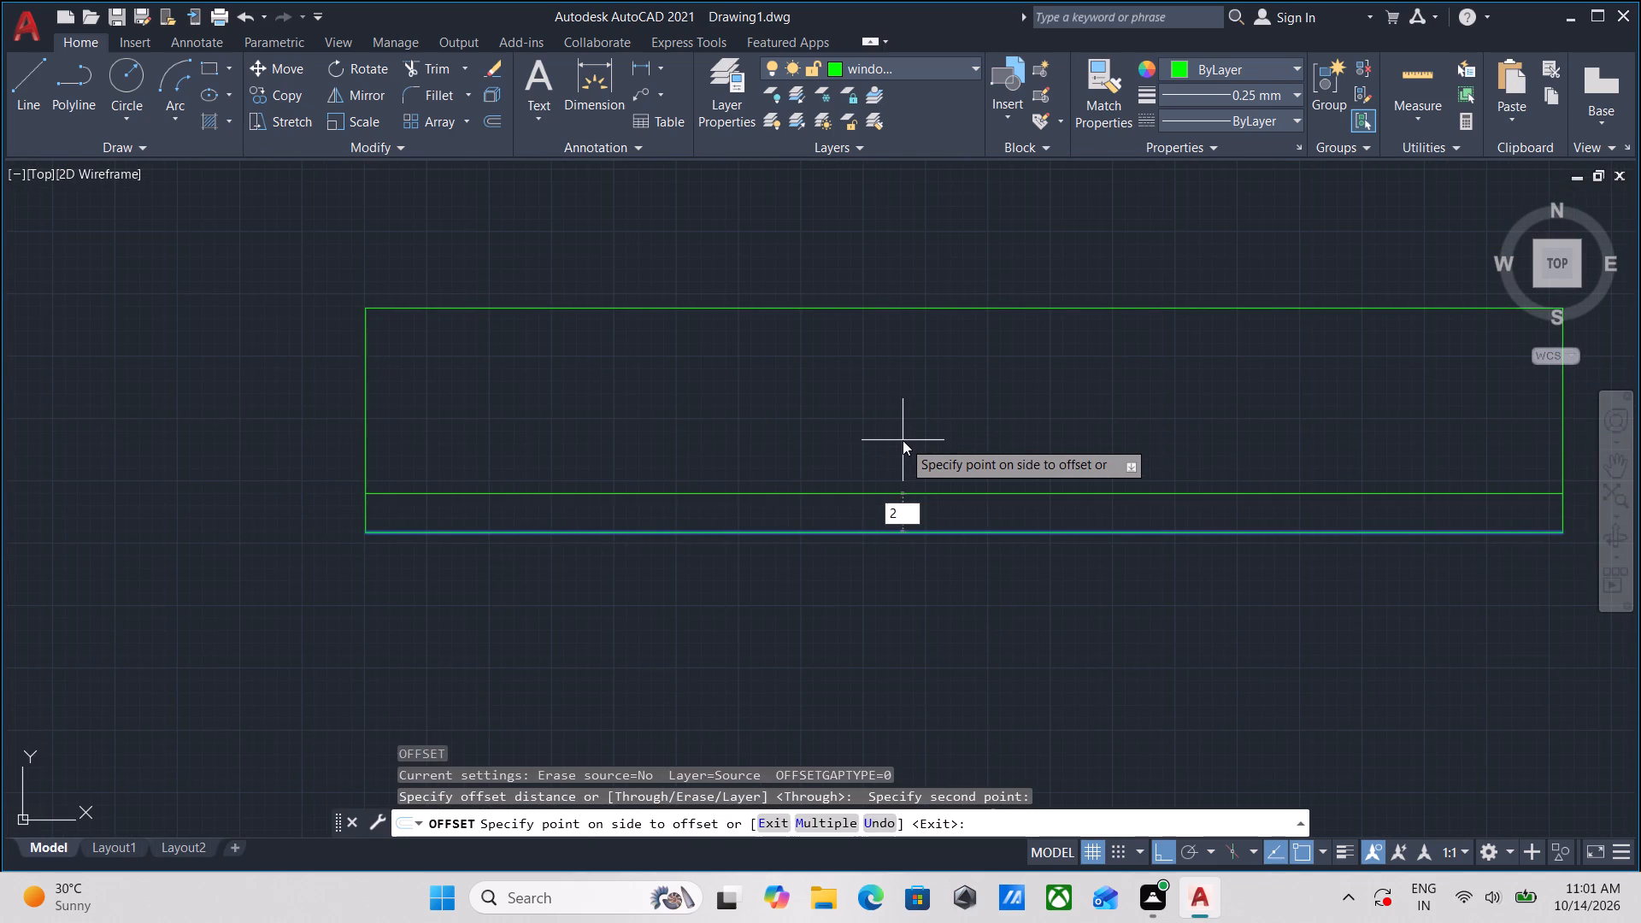
{"action": "key", "text": "Return"}
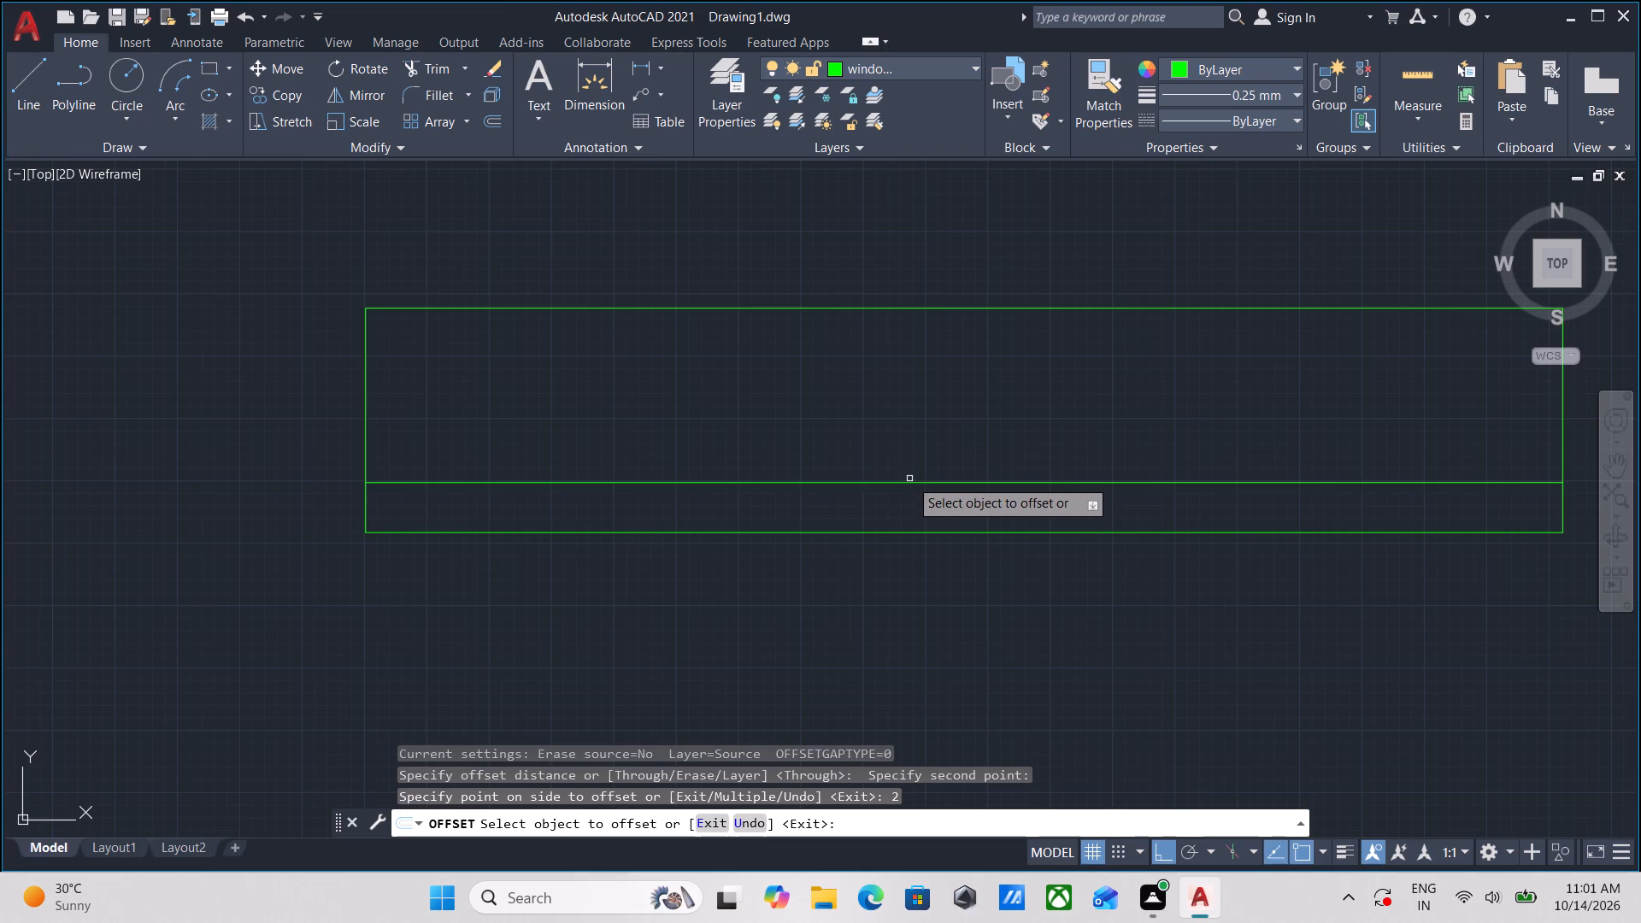
Offset the window's new inner line another 0.5" upward to form a thin glass strip.
{"action": "left_click", "coordinate": [909, 482]}
{"action": "type", "text": "0.5"}
{"action": "key", "text": "Return"}
{"action": "scroll", "coordinate": [967, 444], "scroll_direction": "down", "scroll_amount": 1}
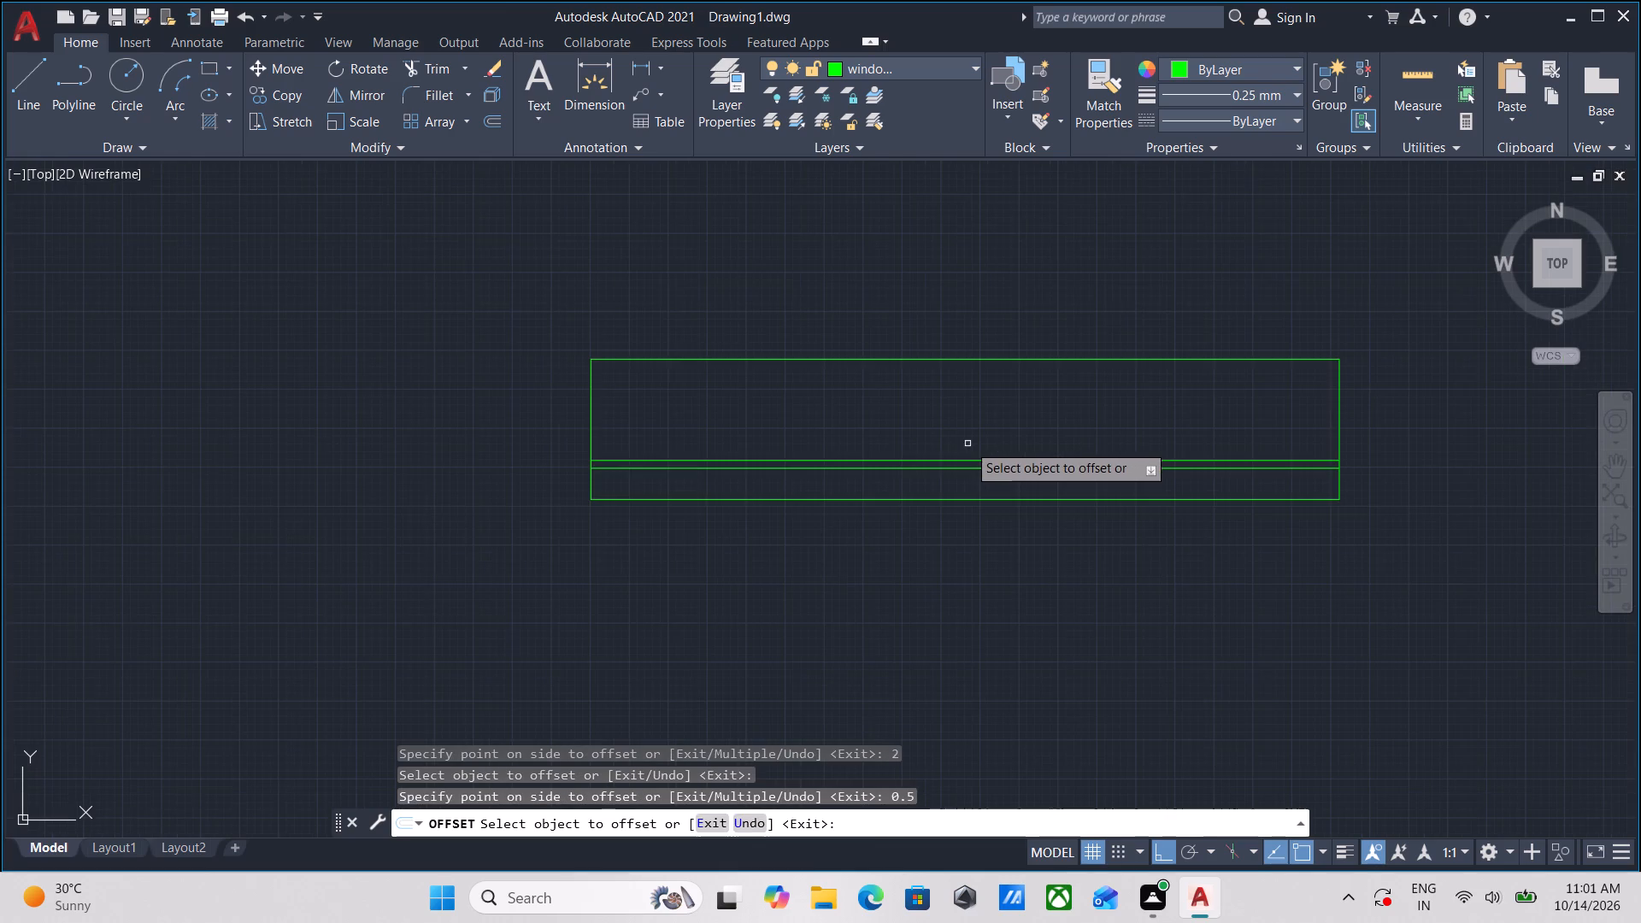
{"action": "middle_click_drag", "start_coordinate": [968, 444], "coordinate": [868, 479]}
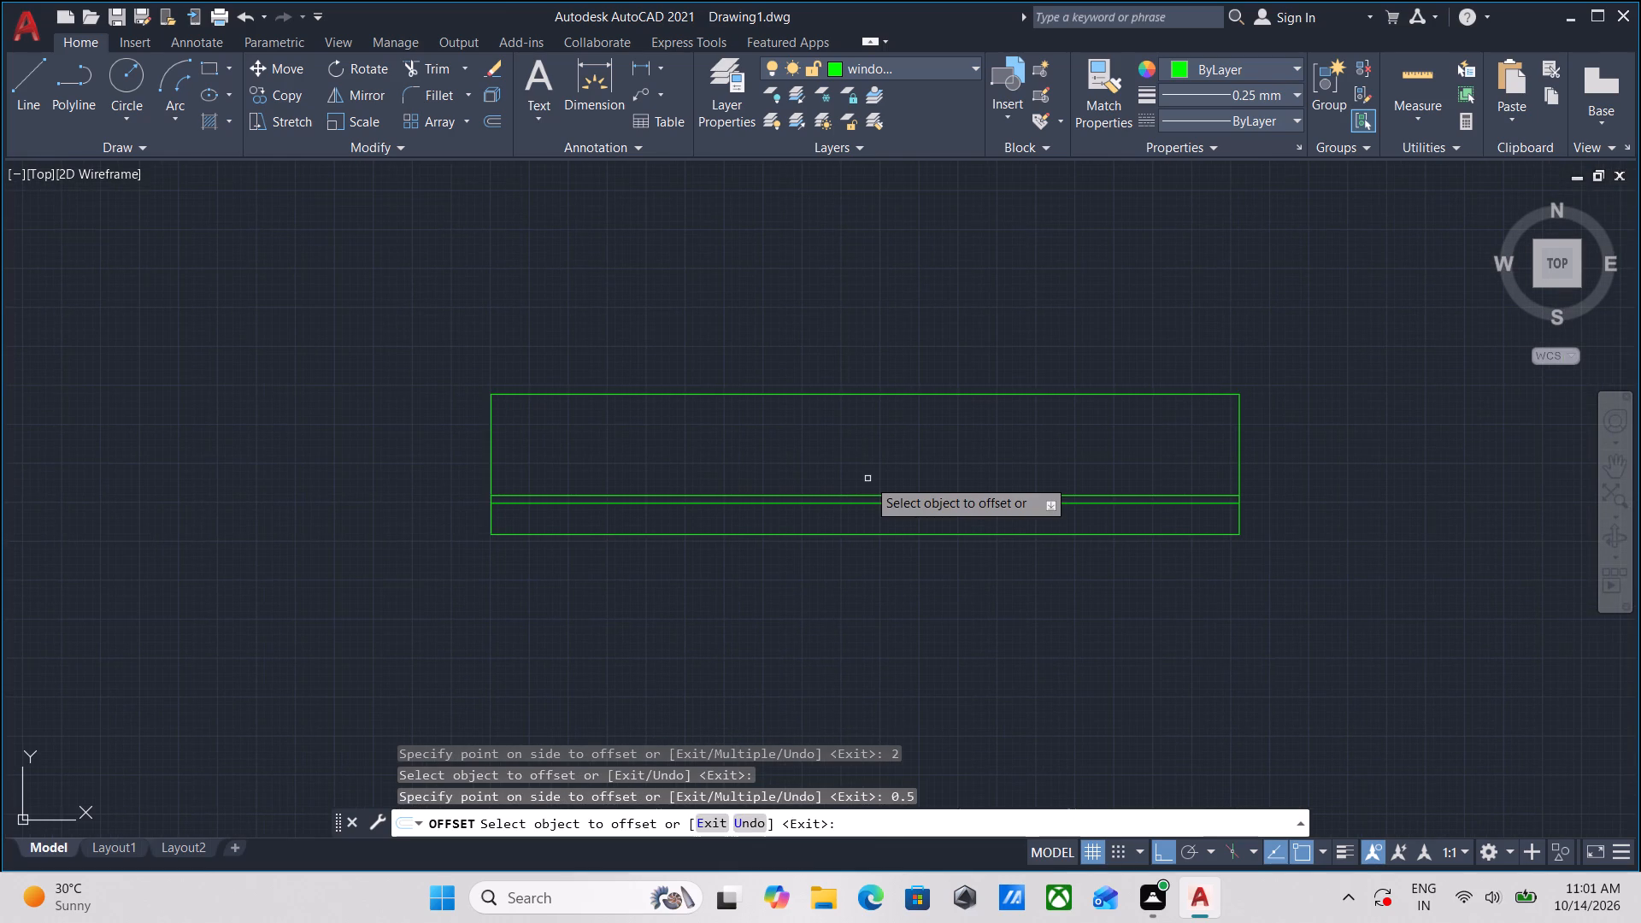
{"action": "scroll", "coordinate": [868, 479], "scroll_direction": "up", "scroll_amount": 3}
{"action": "scroll", "coordinate": [835, 514], "scroll_direction": "down", "scroll_amount": 1}
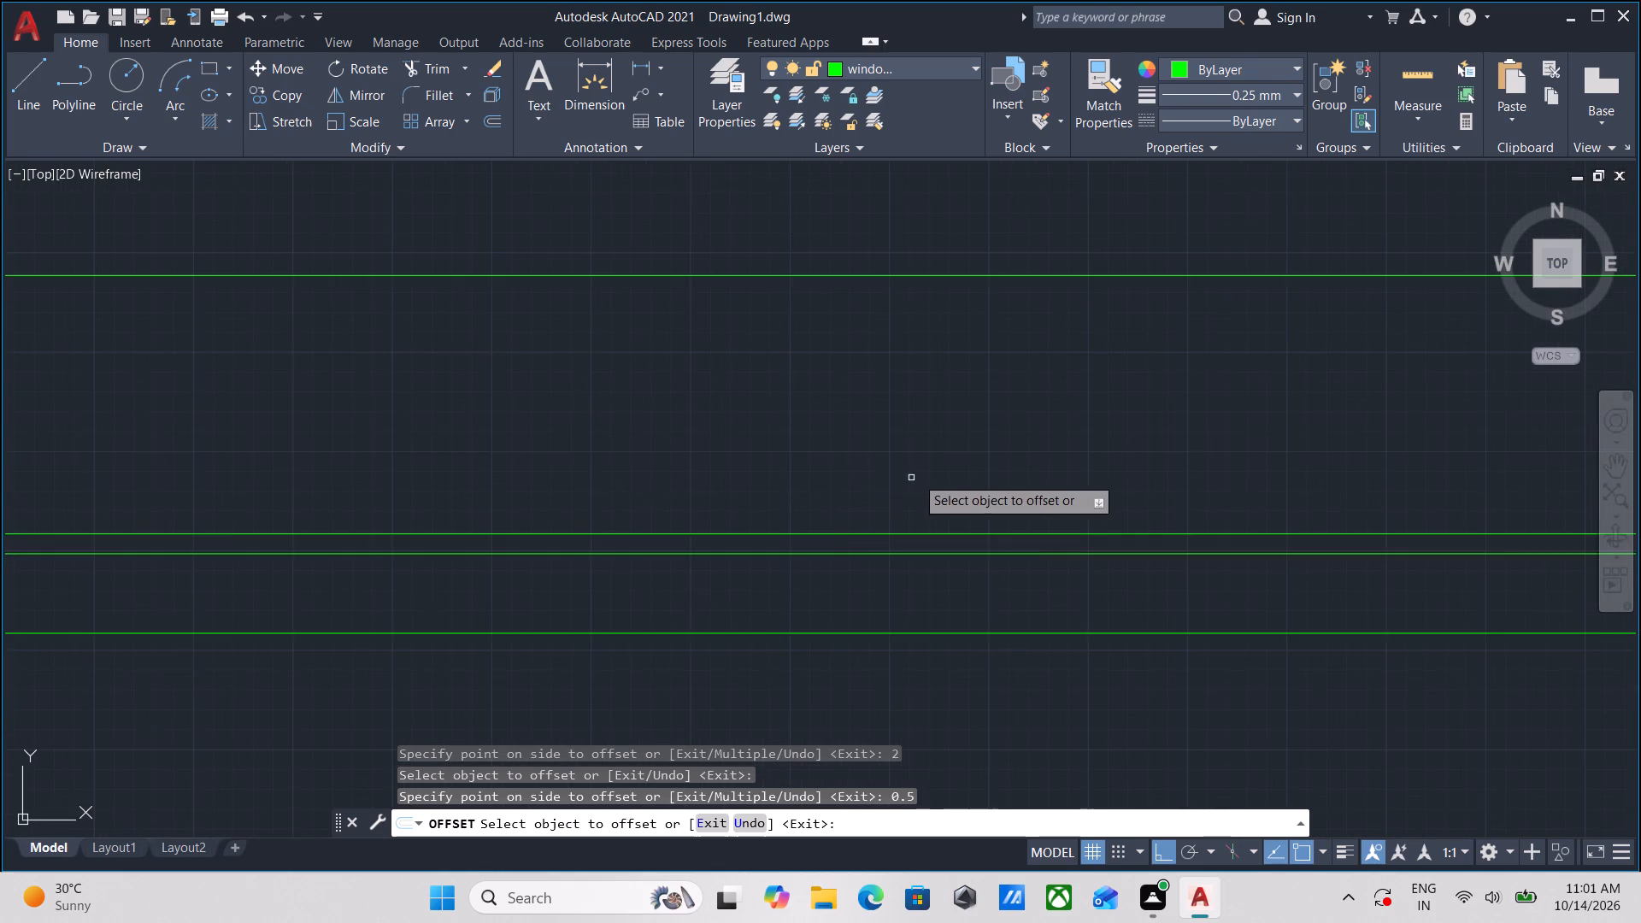
{"action": "middle_click_drag", "start_coordinate": [922, 471], "coordinate": [922, 514]}
{"action": "key", "text": "Escape"}
Hatch the 0.5" strip between the two inner lines with a solid fill in green 88,186,72.
{"action": "scroll", "coordinate": [838, 531], "scroll_direction": "down", "scroll_amount": 1}
{"action": "middle_click_drag", "start_coordinate": [838, 531], "coordinate": [847, 524]}
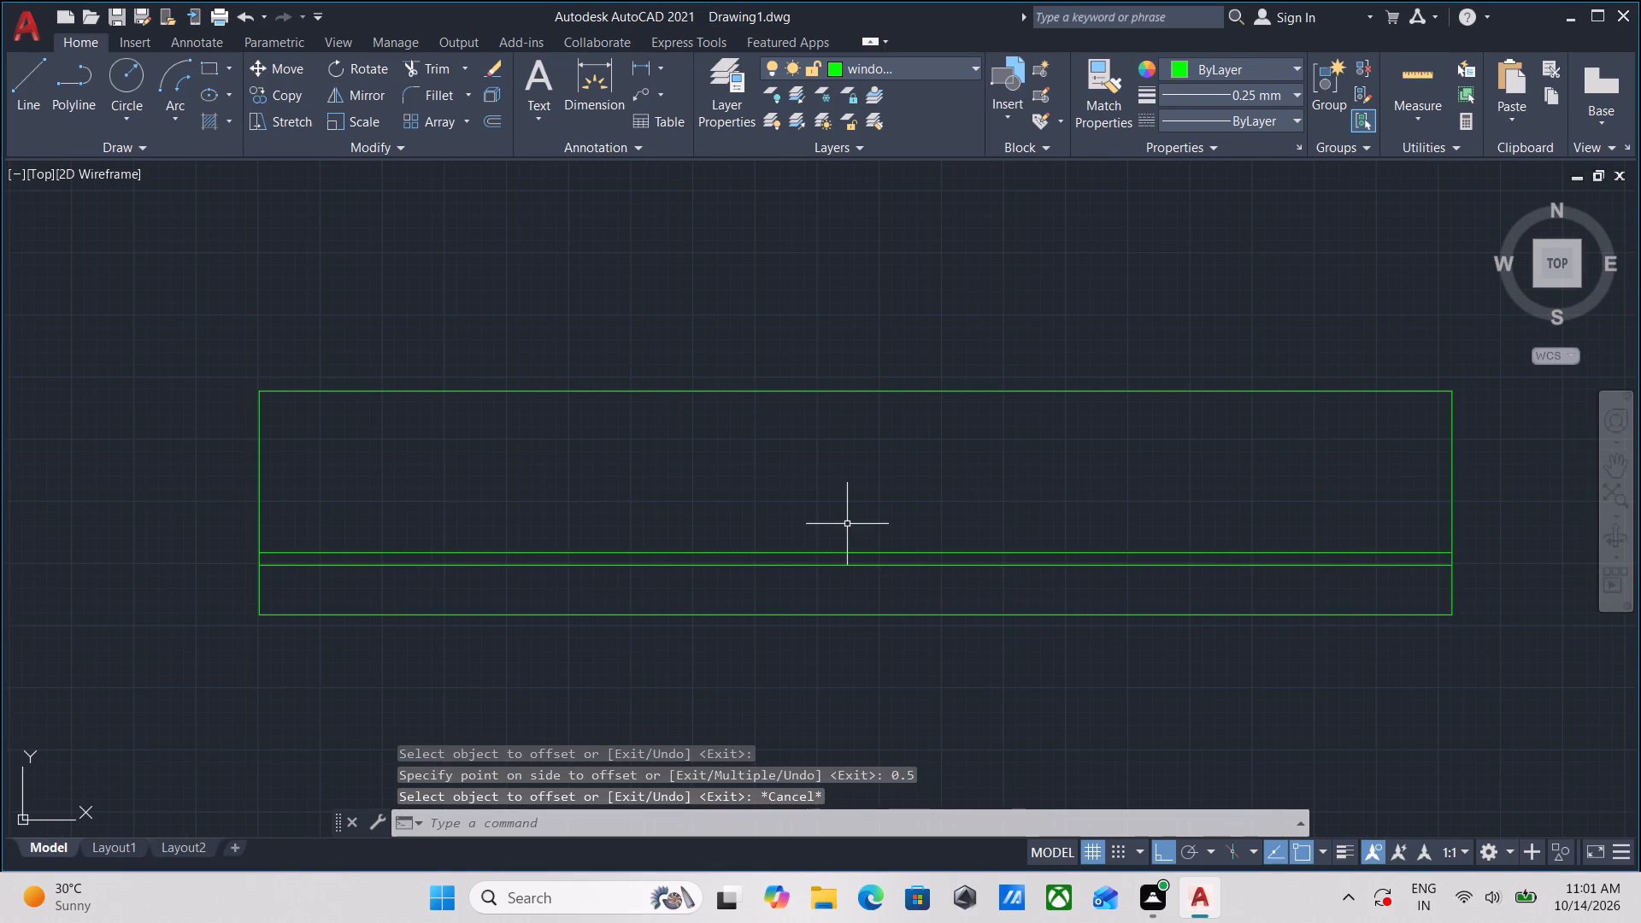
{"action": "key", "text": "h"}
{"action": "key", "text": "Return"}
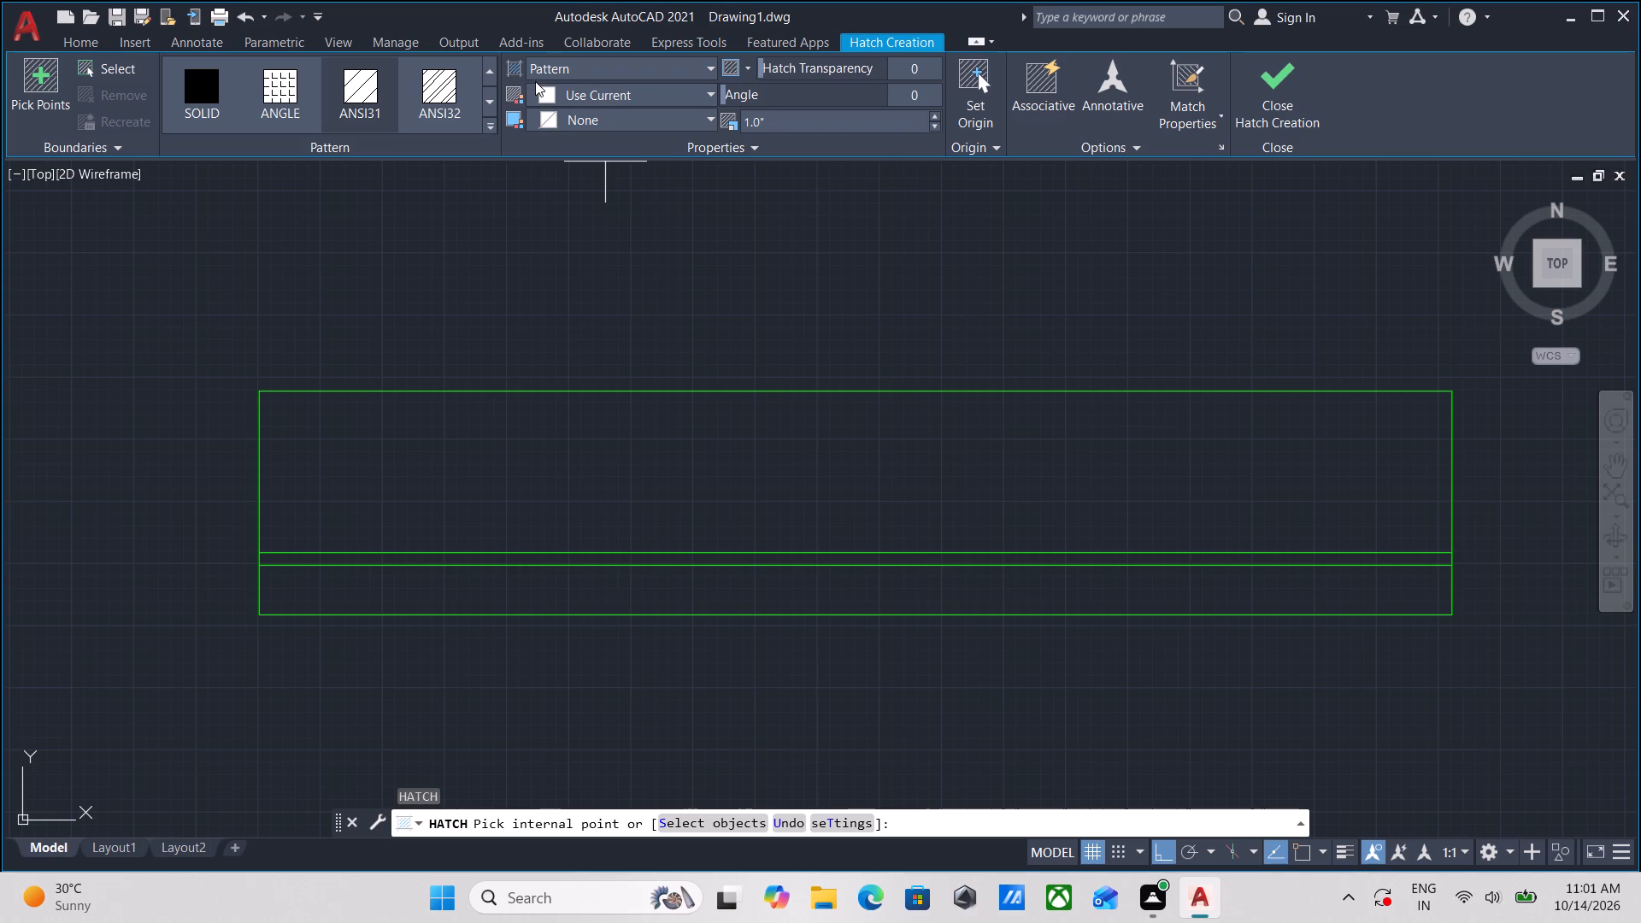
{"action": "left_click", "coordinate": [568, 64]}
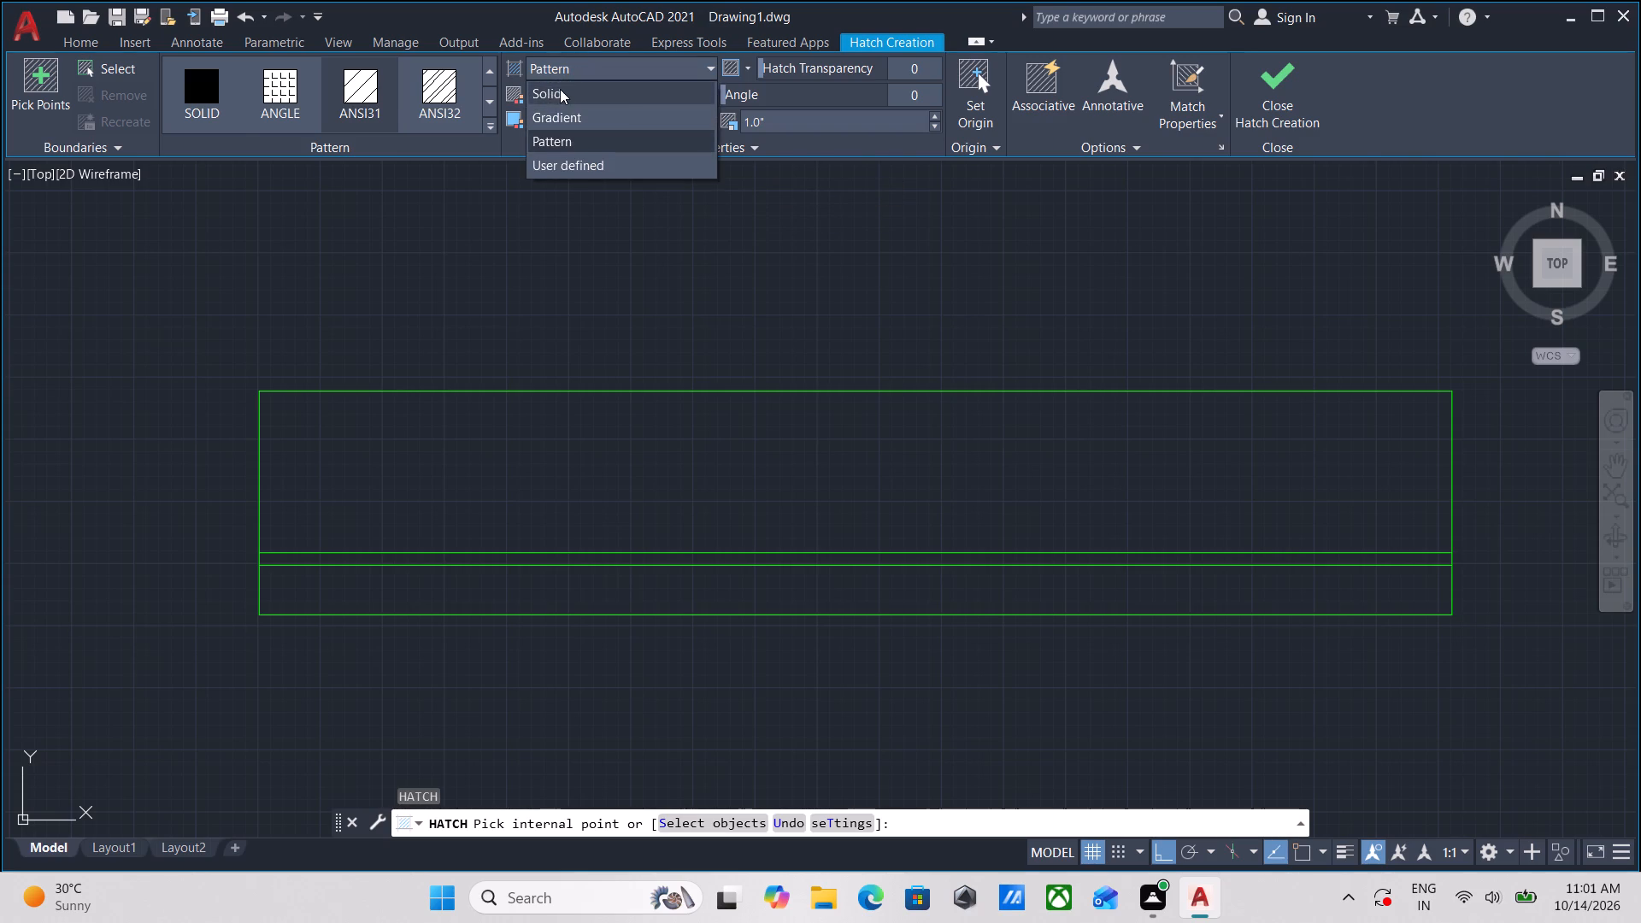
{"action": "left_click", "coordinate": [560, 89]}
{"action": "left_click", "coordinate": [541, 94]}
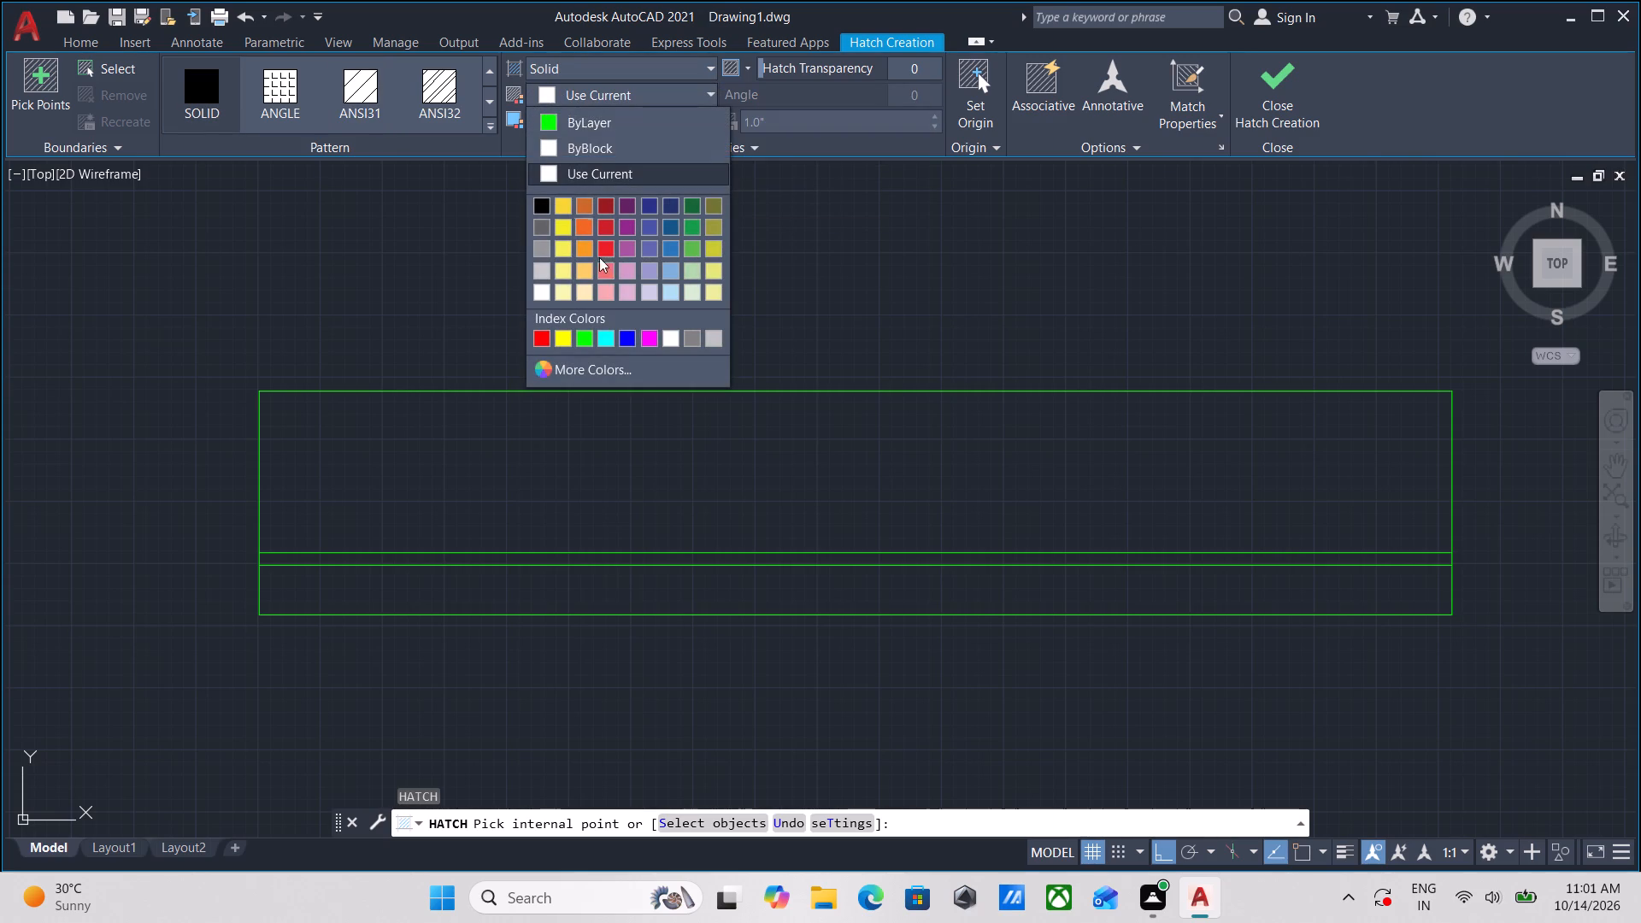
{"action": "left_click", "coordinate": [693, 244]}
{"action": "left_click", "coordinate": [696, 560]}
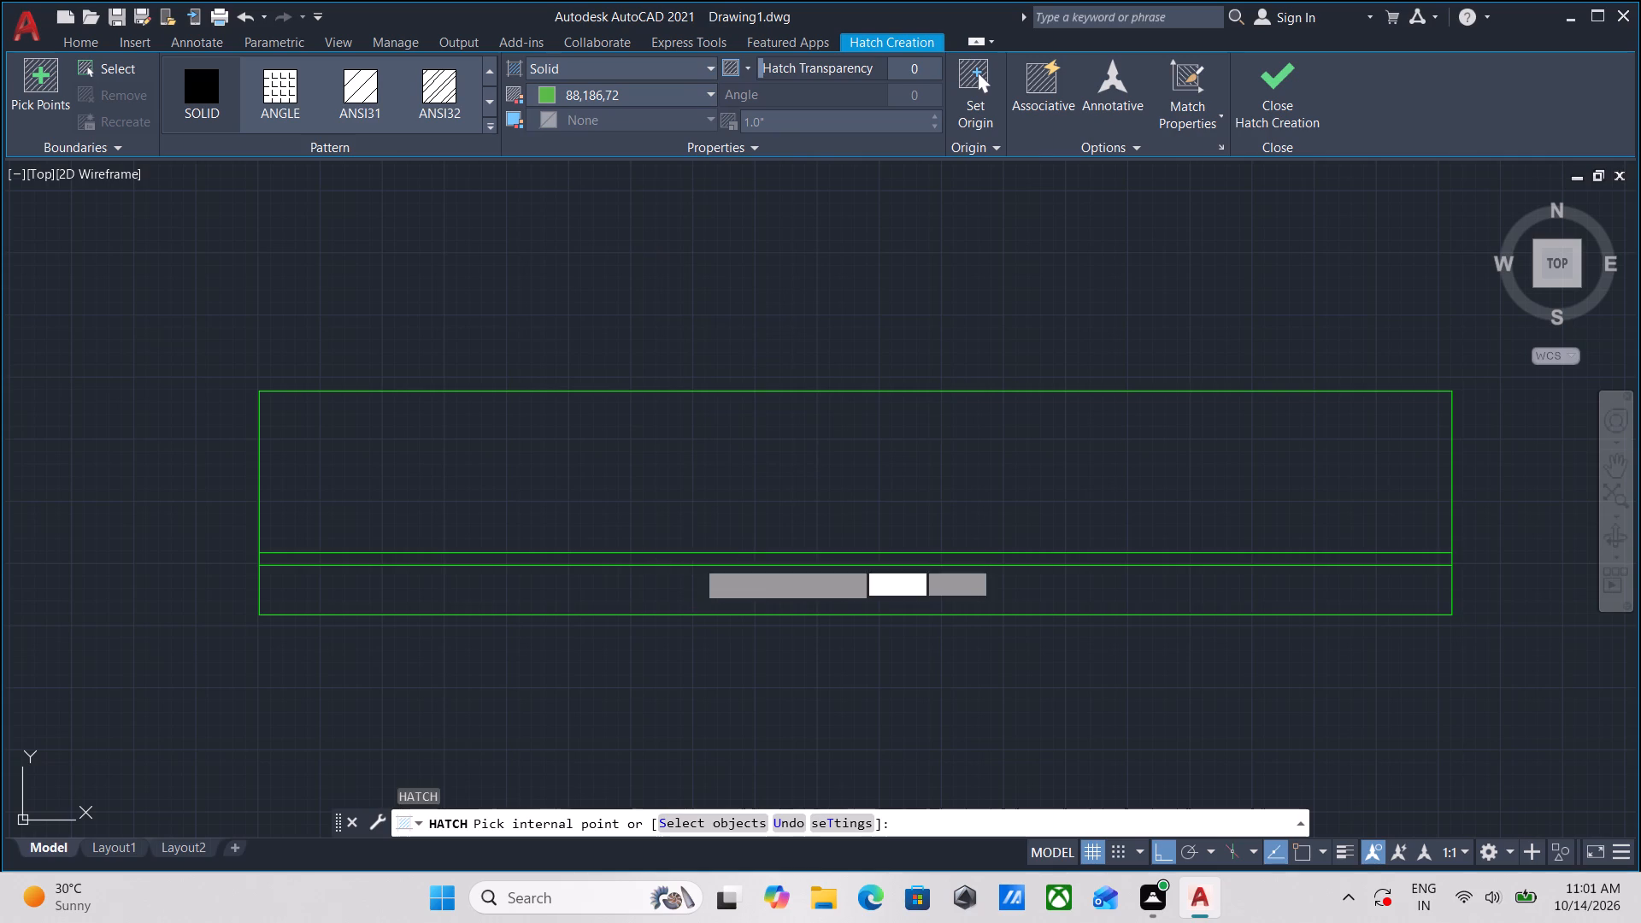
{"action": "left_click", "coordinate": [1269, 91]}
Group the 4' by 9" window's outline, inner lines and solid hatch into one object.
{"action": "scroll", "coordinate": [1068, 392], "scroll_direction": "down", "scroll_amount": 4}
{"action": "scroll", "coordinate": [1142, 441], "scroll_direction": "up", "scroll_amount": 2}
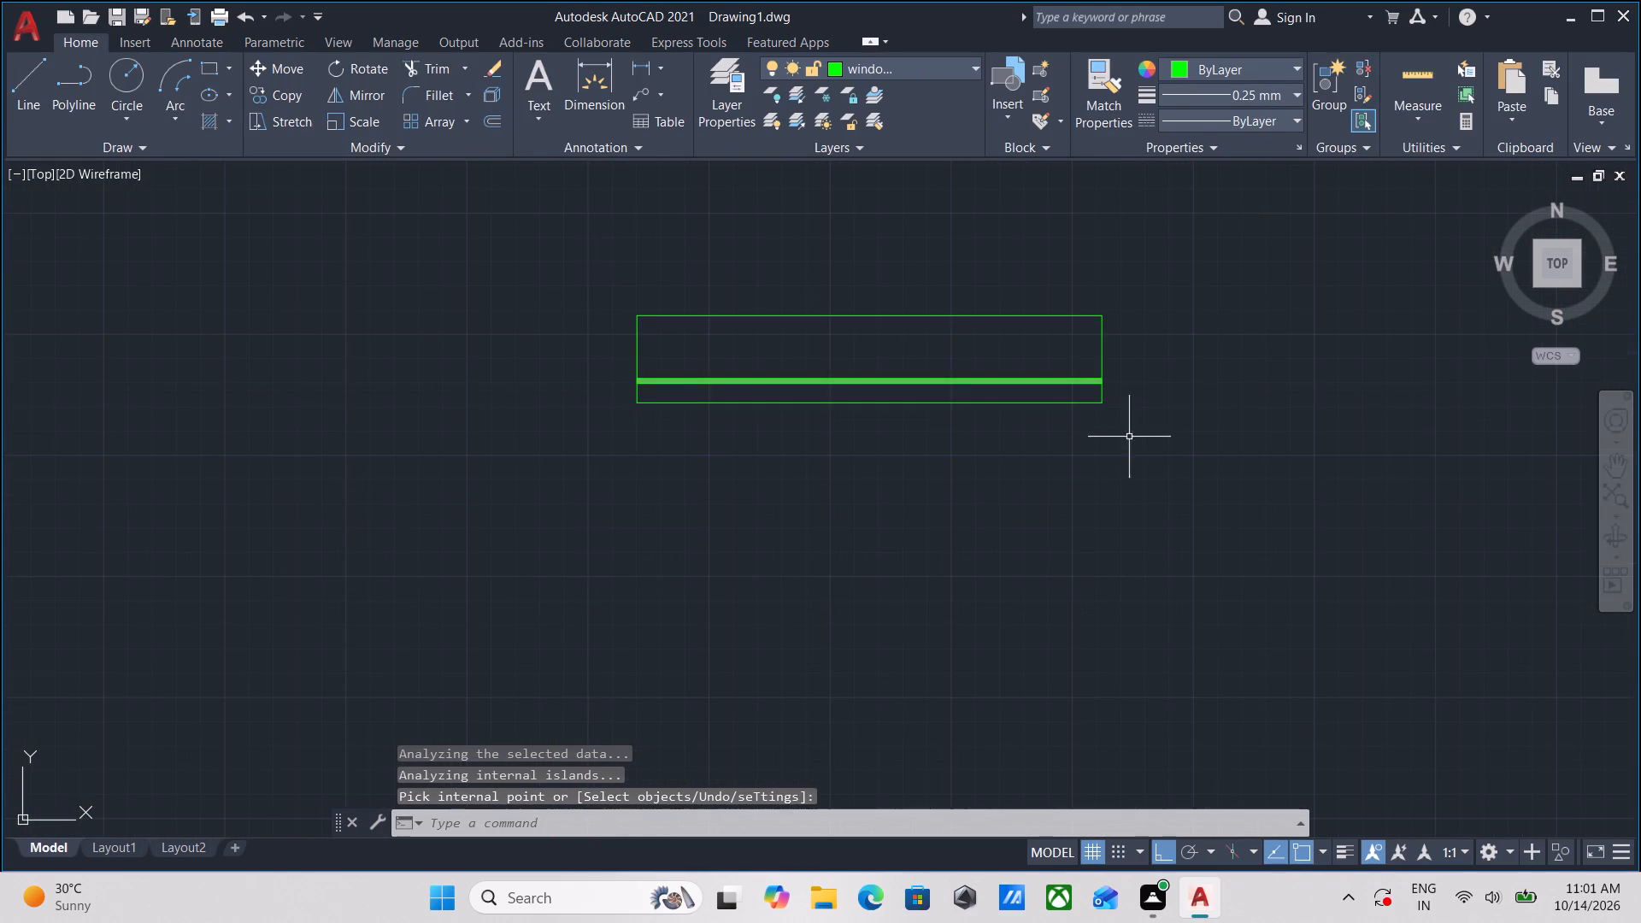
{"action": "scroll", "coordinate": [1121, 422], "scroll_direction": "up", "scroll_amount": 2}
{"action": "scroll", "coordinate": [1129, 444], "scroll_direction": "down", "scroll_amount": 1}
{"action": "key", "text": "Escape"}
{"action": "left_click", "coordinate": [1144, 463]}
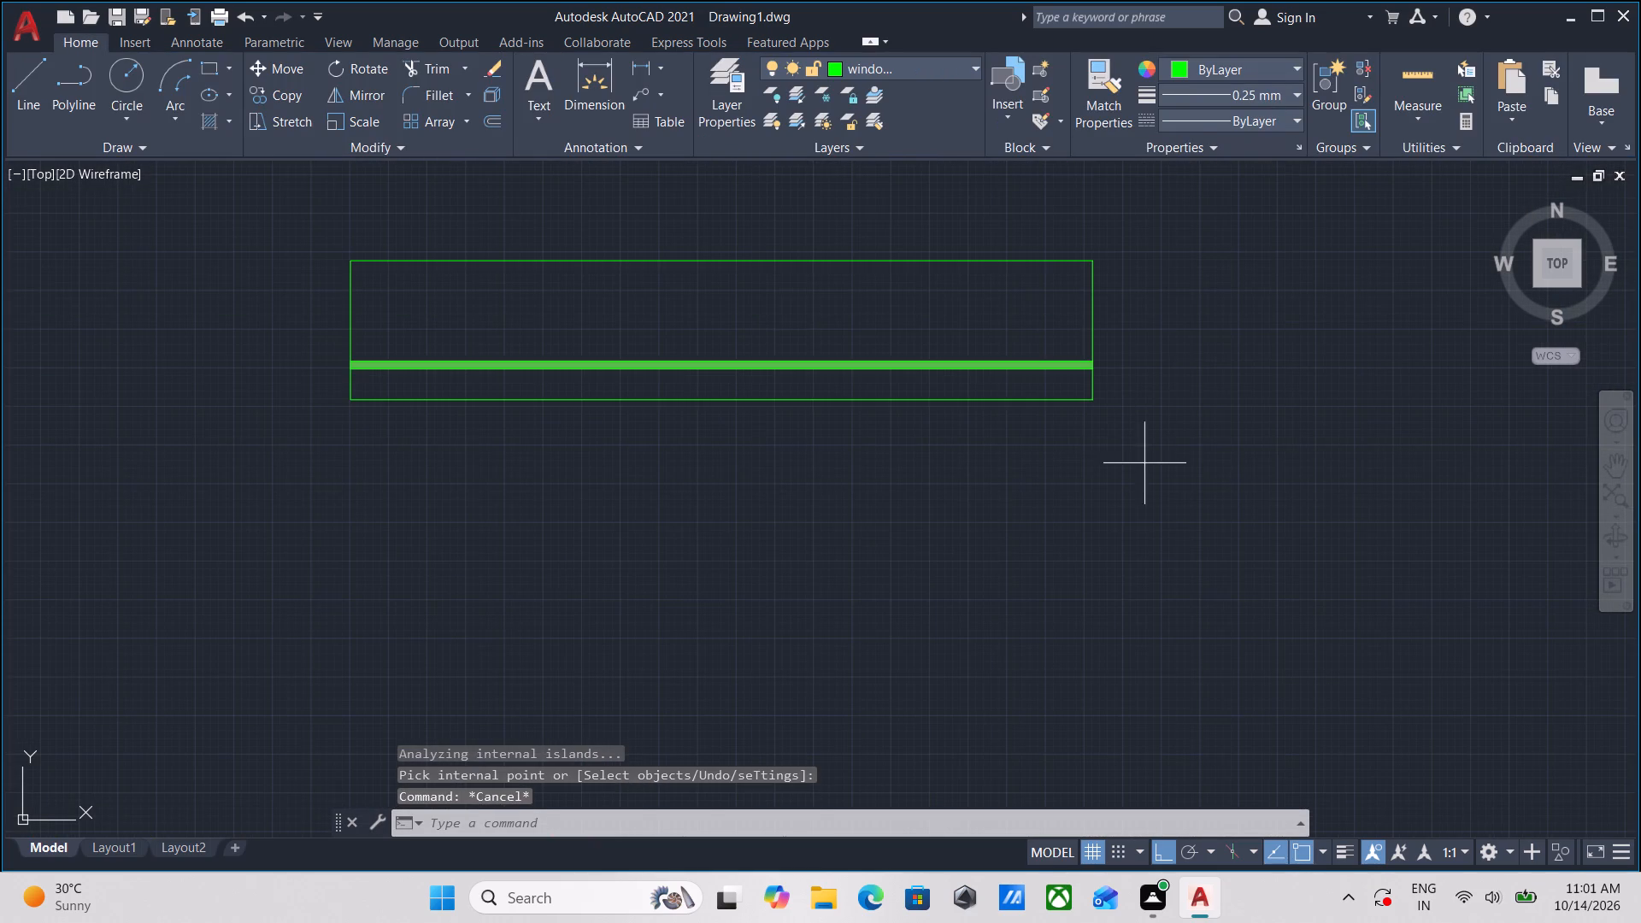
{"action": "left_click", "coordinate": [197, 192]}
{"action": "middle_click_drag", "start_coordinate": [497, 356], "coordinate": [649, 386]}
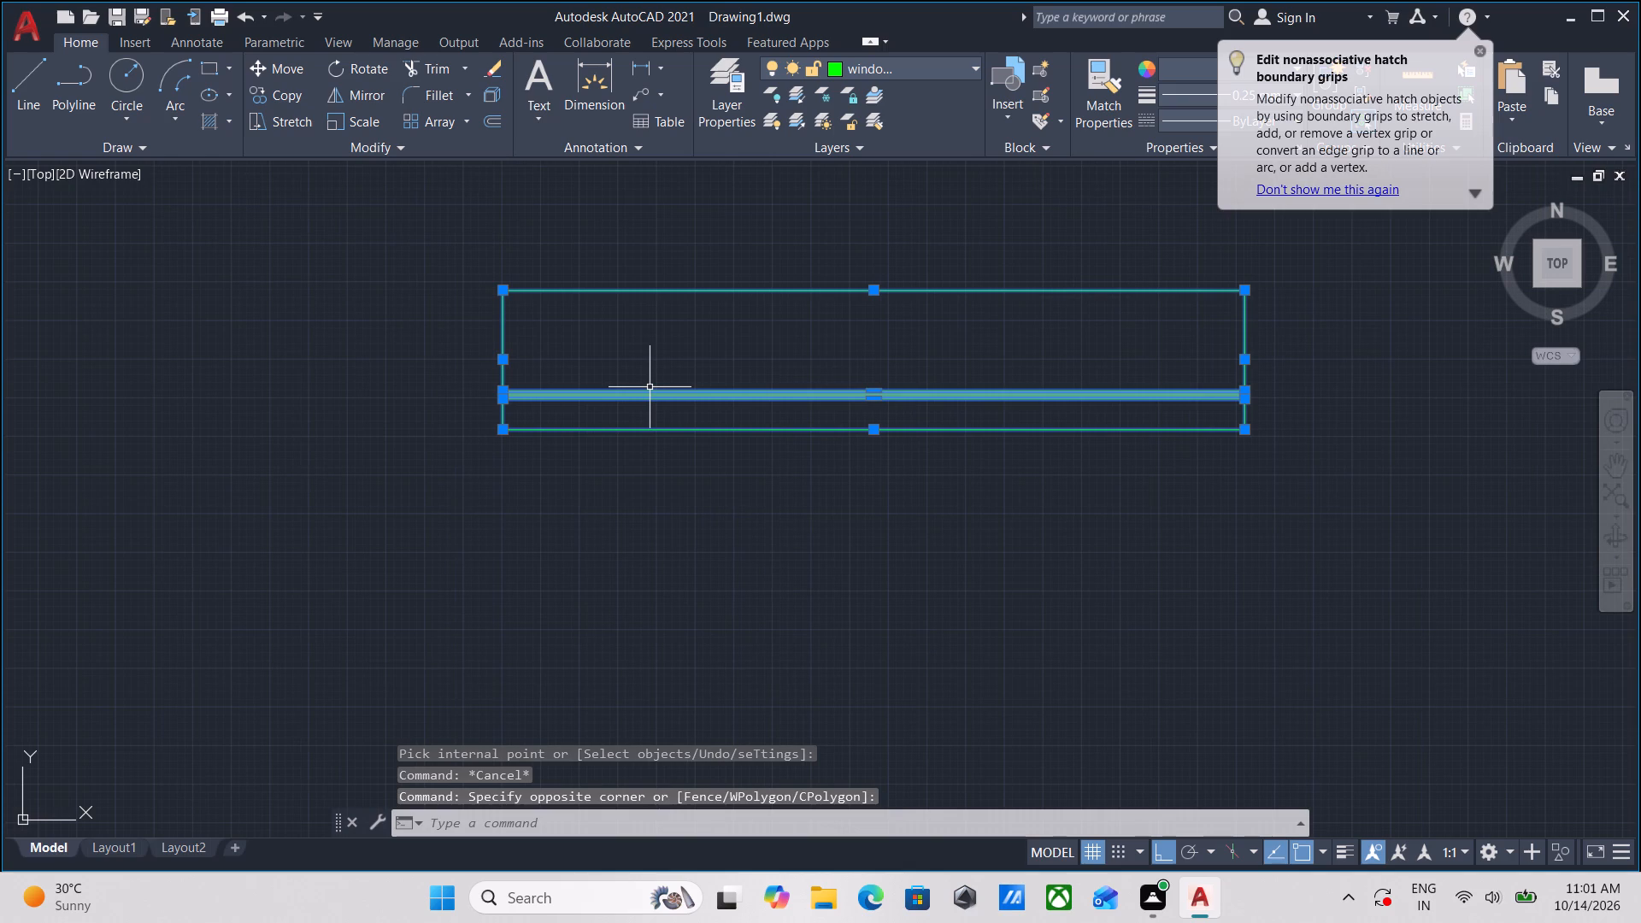
{"action": "key", "text": "g"}
{"action": "key", "text": "Return"}
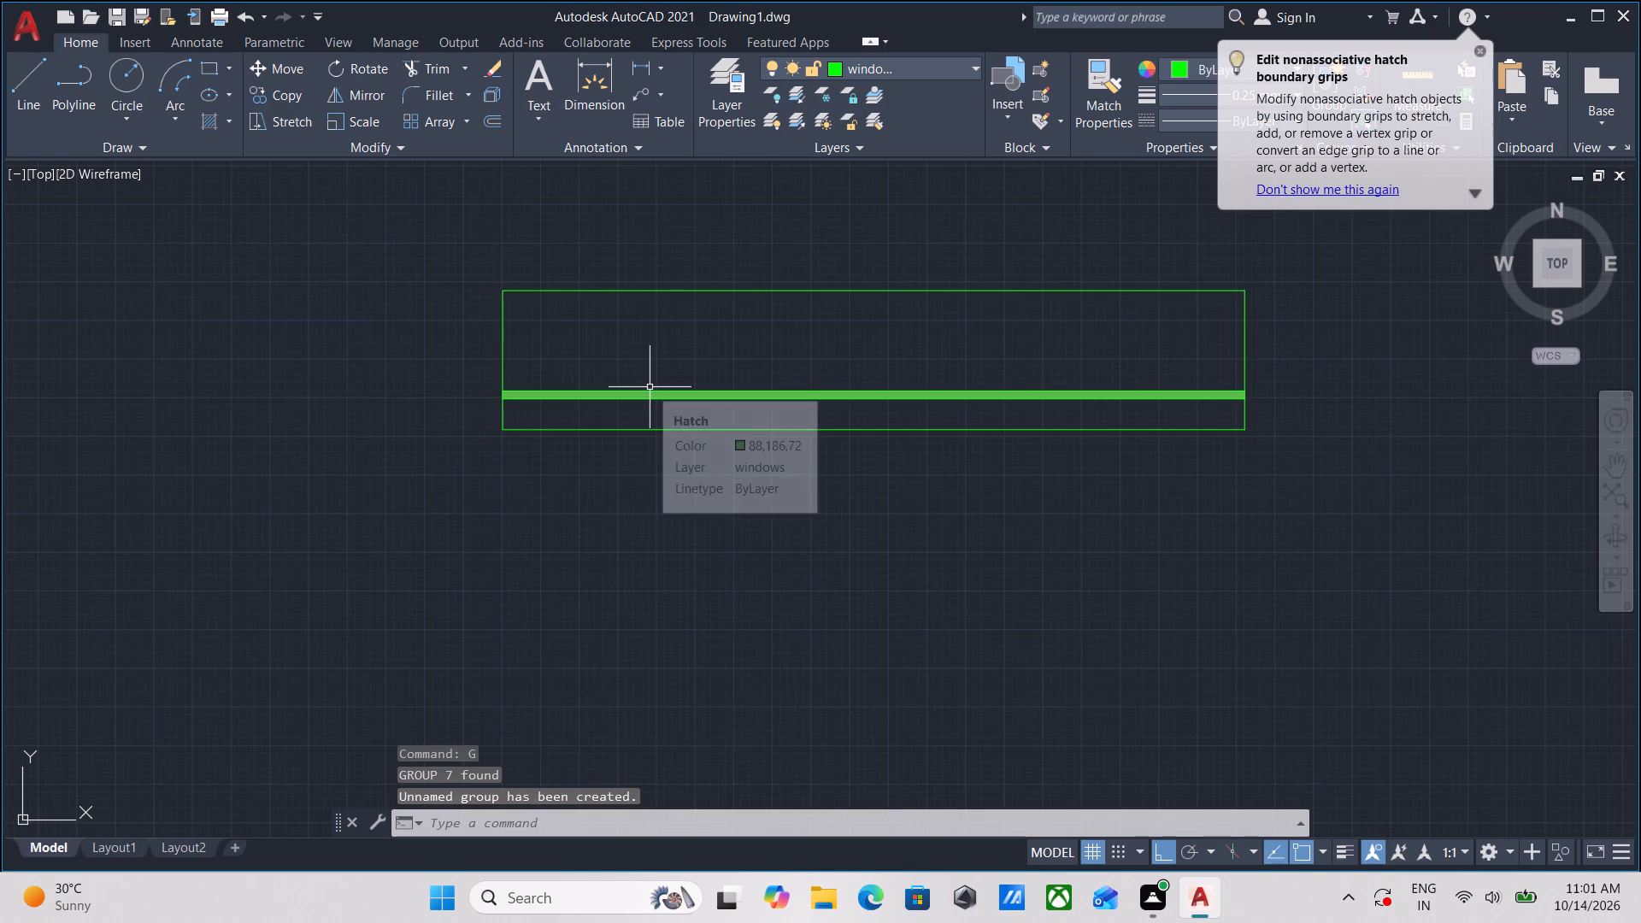
Check that the 4' window selects as a single group.
{"action": "scroll", "coordinate": [650, 387], "scroll_direction": "down", "scroll_amount": 2}
{"action": "middle_click_drag", "start_coordinate": [662, 387], "coordinate": [555, 456]}
{"action": "scroll", "coordinate": [553, 462], "scroll_direction": "up", "scroll_amount": 2}
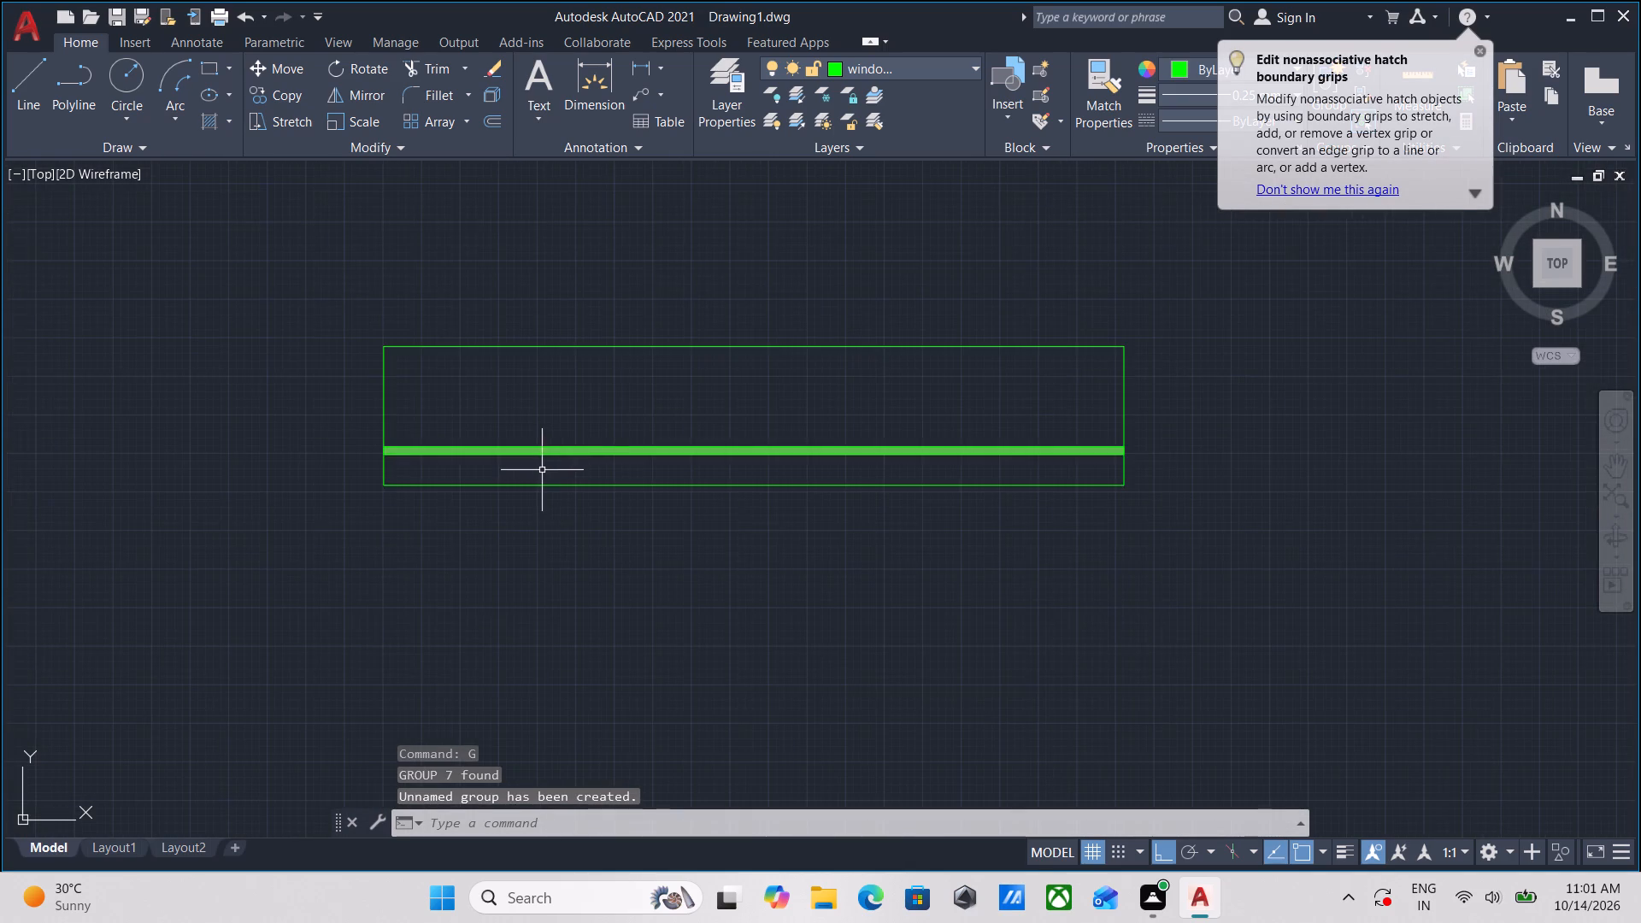
{"action": "middle_click_drag", "start_coordinate": [544, 469], "coordinate": [682, 495]}
{"action": "left_click_drag", "start_coordinate": [919, 592], "coordinate": [900, 585]}
{"action": "left_click", "coordinate": [720, 442]}
{"action": "scroll", "coordinate": [804, 468], "scroll_direction": "down", "scroll_amount": 1}
{"action": "middle_click_drag", "start_coordinate": [804, 468], "coordinate": [807, 468]}
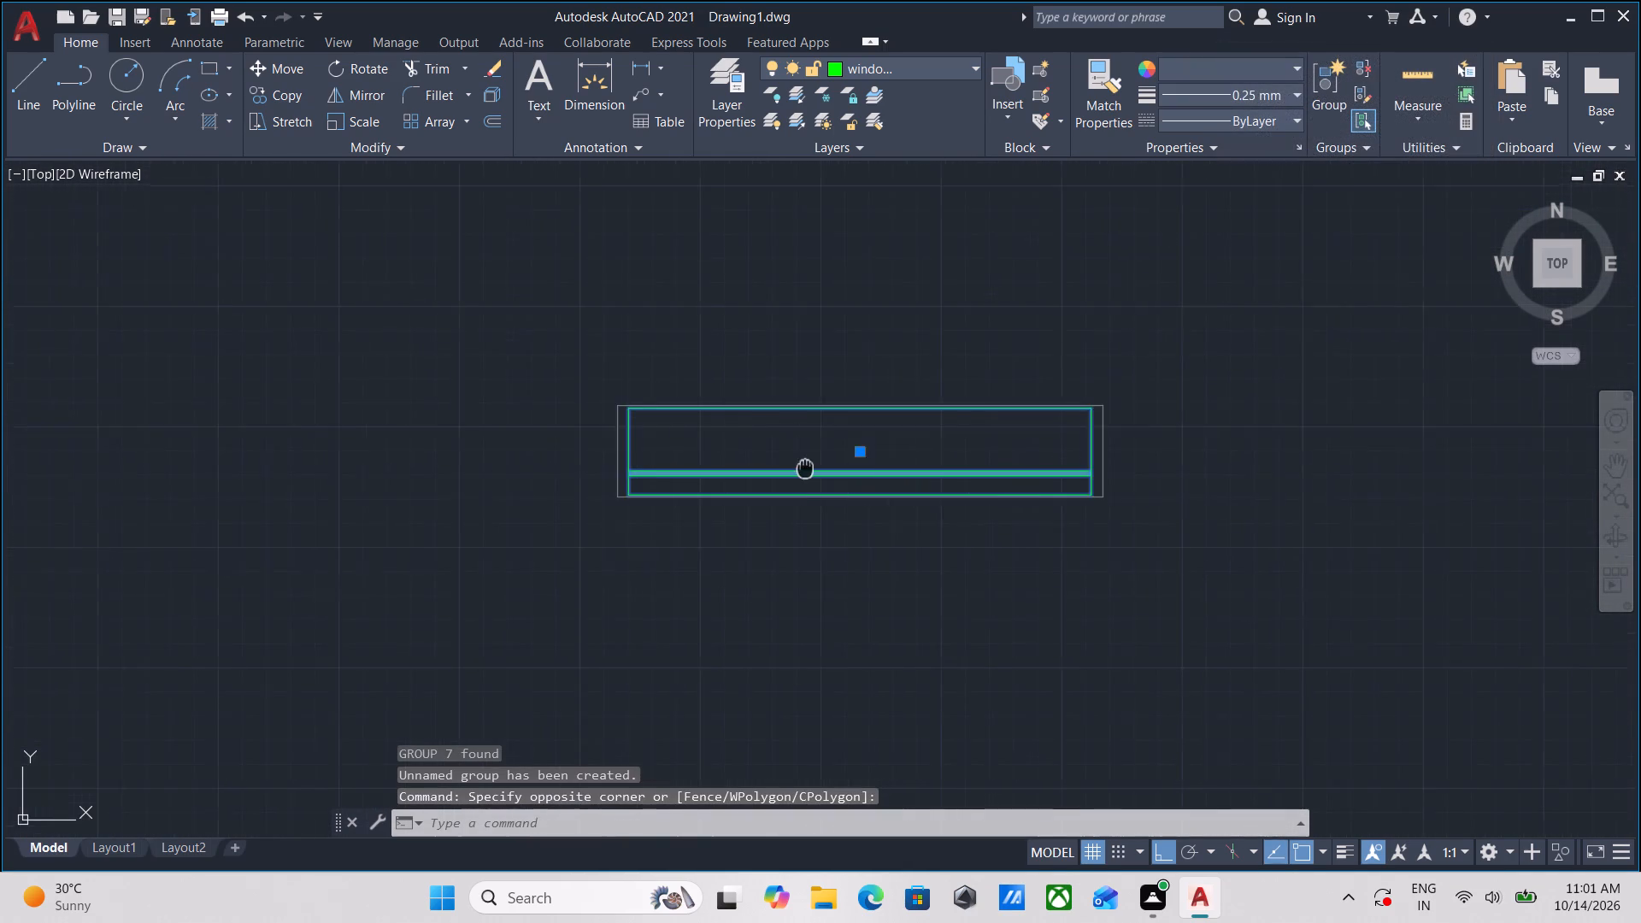
{"action": "middle_click_drag", "start_coordinate": [807, 468], "coordinate": [970, 466]}
{"action": "scroll", "coordinate": [1070, 499], "scroll_direction": "up", "scroll_amount": 2}
{"action": "key", "text": "Escape"}
{"action": "scroll", "coordinate": [1022, 489], "scroll_direction": "down", "scroll_amount": 1}
{"action": "middle_click_drag", "start_coordinate": [1022, 489], "coordinate": [922, 487]}
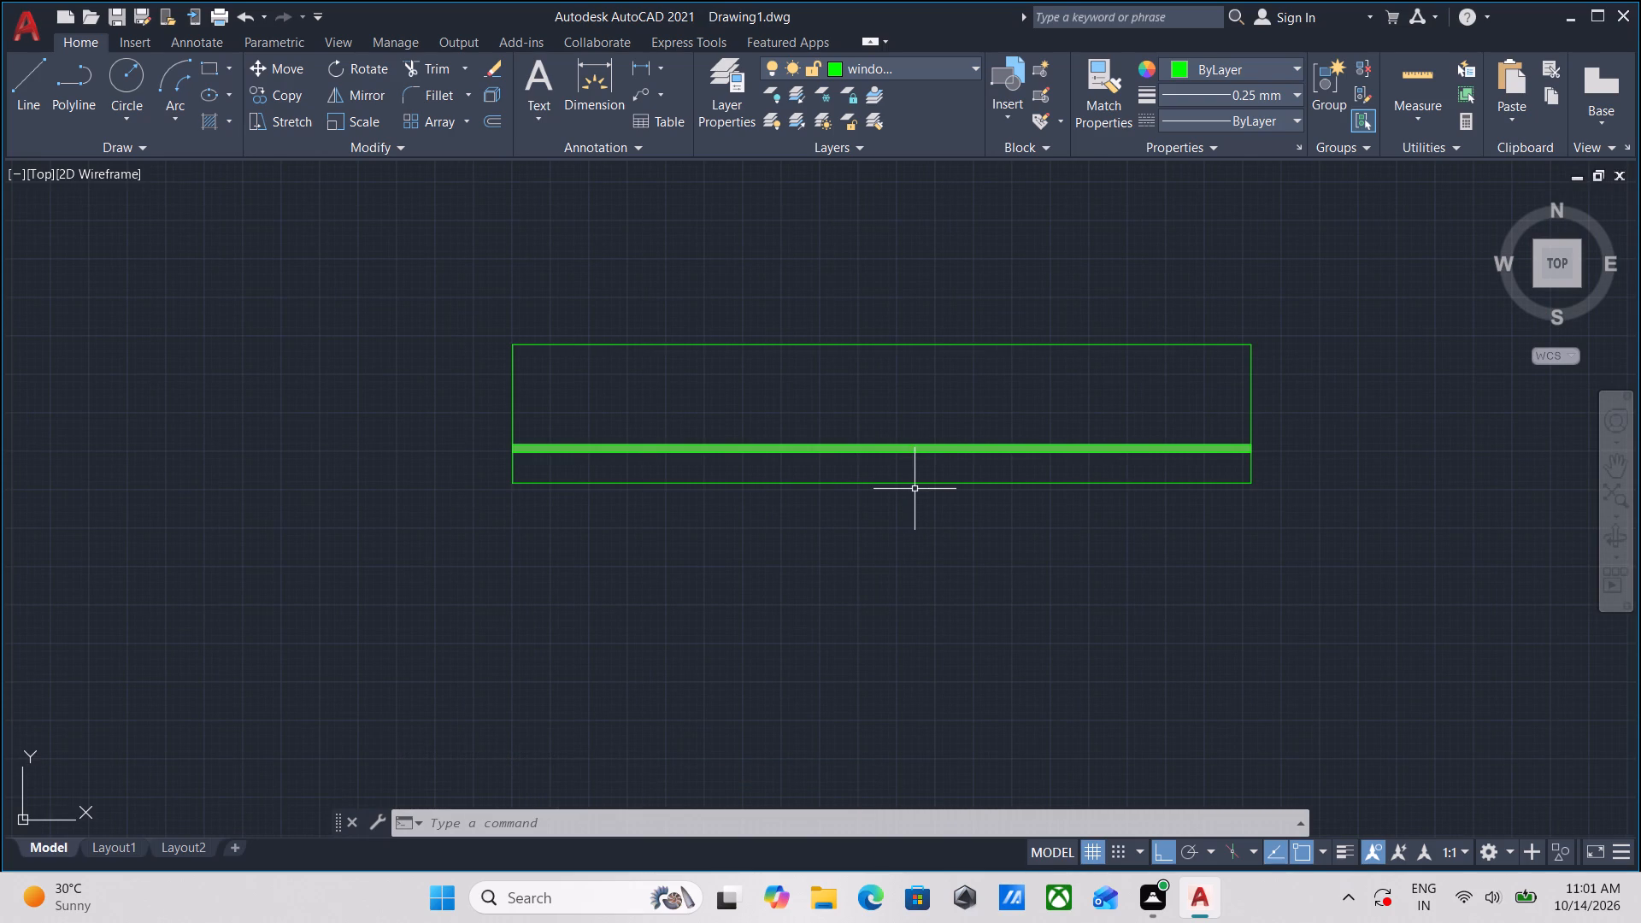
Draw a 2' by 9" rectangle below the 4' window on the windows layer.
{"action": "scroll", "coordinate": [915, 489], "scroll_direction": "down", "scroll_amount": 3}
{"action": "middle_click_drag", "start_coordinate": [937, 516], "coordinate": [1127, 421]}
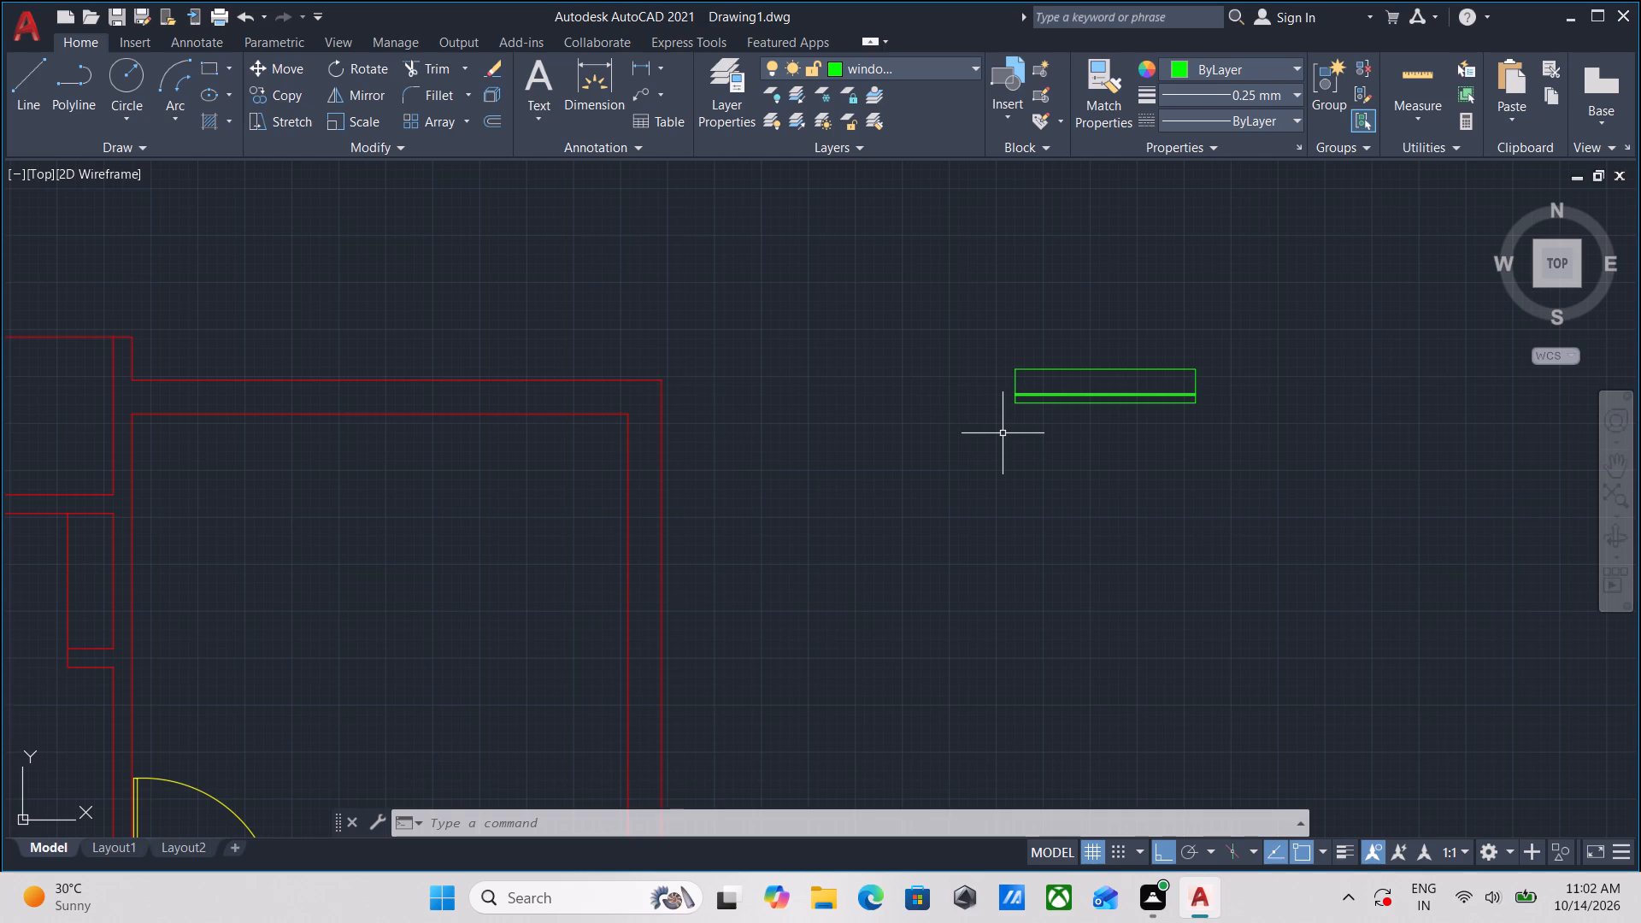
{"action": "middle_click_drag", "start_coordinate": [1039, 438], "coordinate": [885, 442]}
{"action": "type", "text": "REC"}
{"action": "key", "text": "Return"}
{"action": "scroll", "coordinate": [883, 460], "scroll_direction": "up", "scroll_amount": 2}
{"action": "middle_click_drag", "start_coordinate": [883, 460], "coordinate": [803, 382]}
{"action": "left_click", "coordinate": [770, 426]}
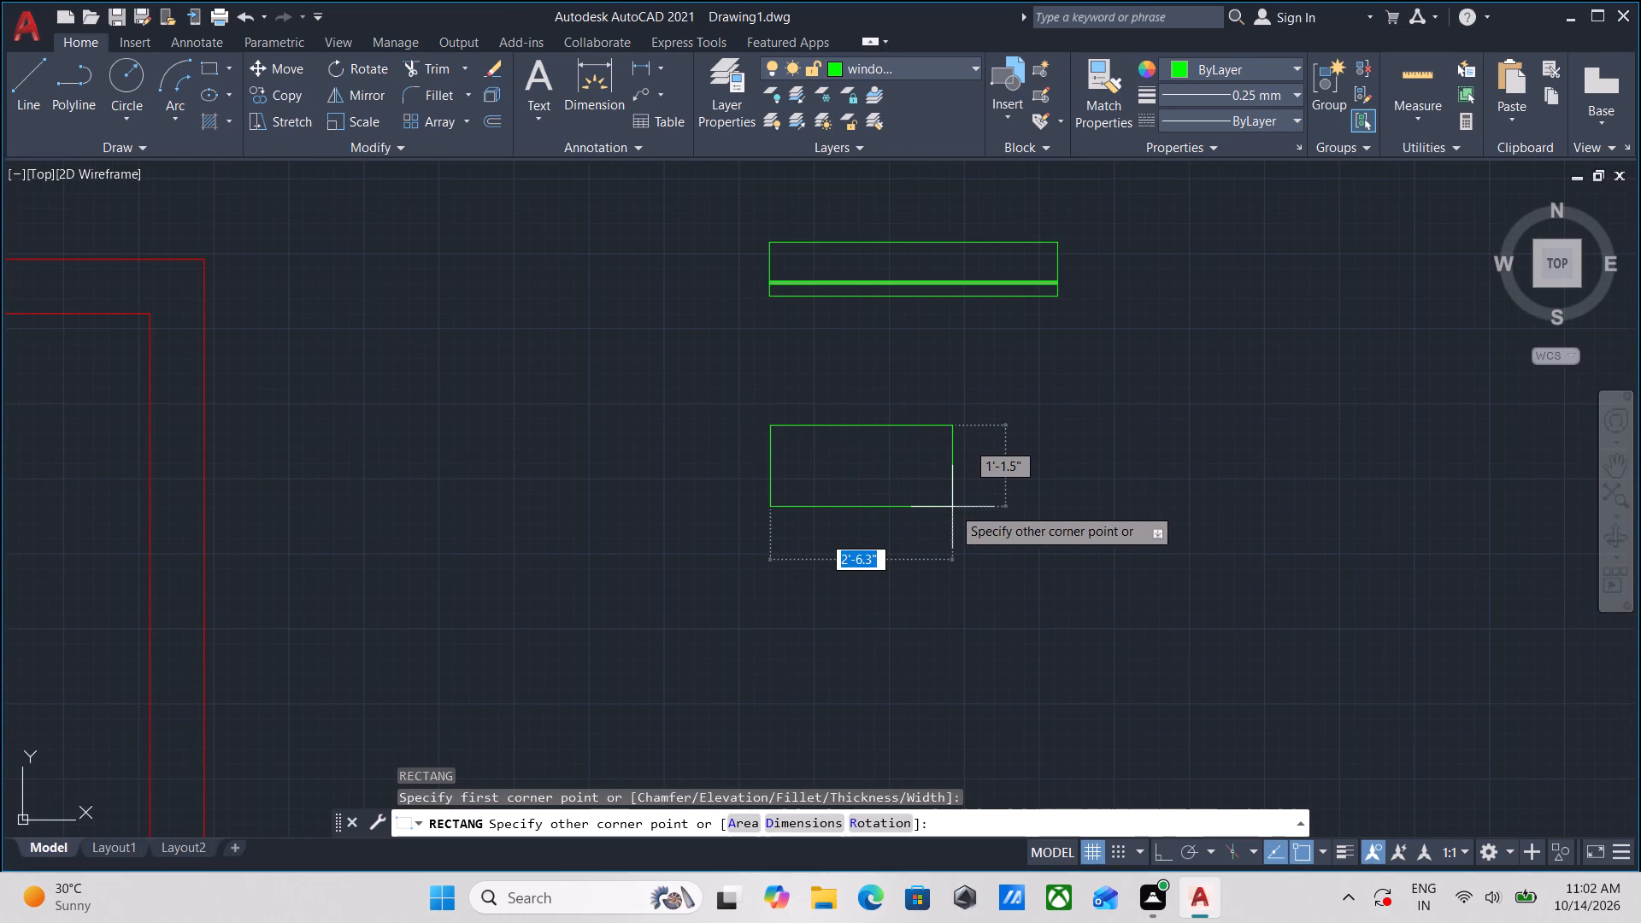
{"action": "type", "text": "2'"}
{"action": "key", "text": "Tab"}
{"action": "scroll", "coordinate": [967, 495], "scroll_direction": "up", "scroll_amount": 2}
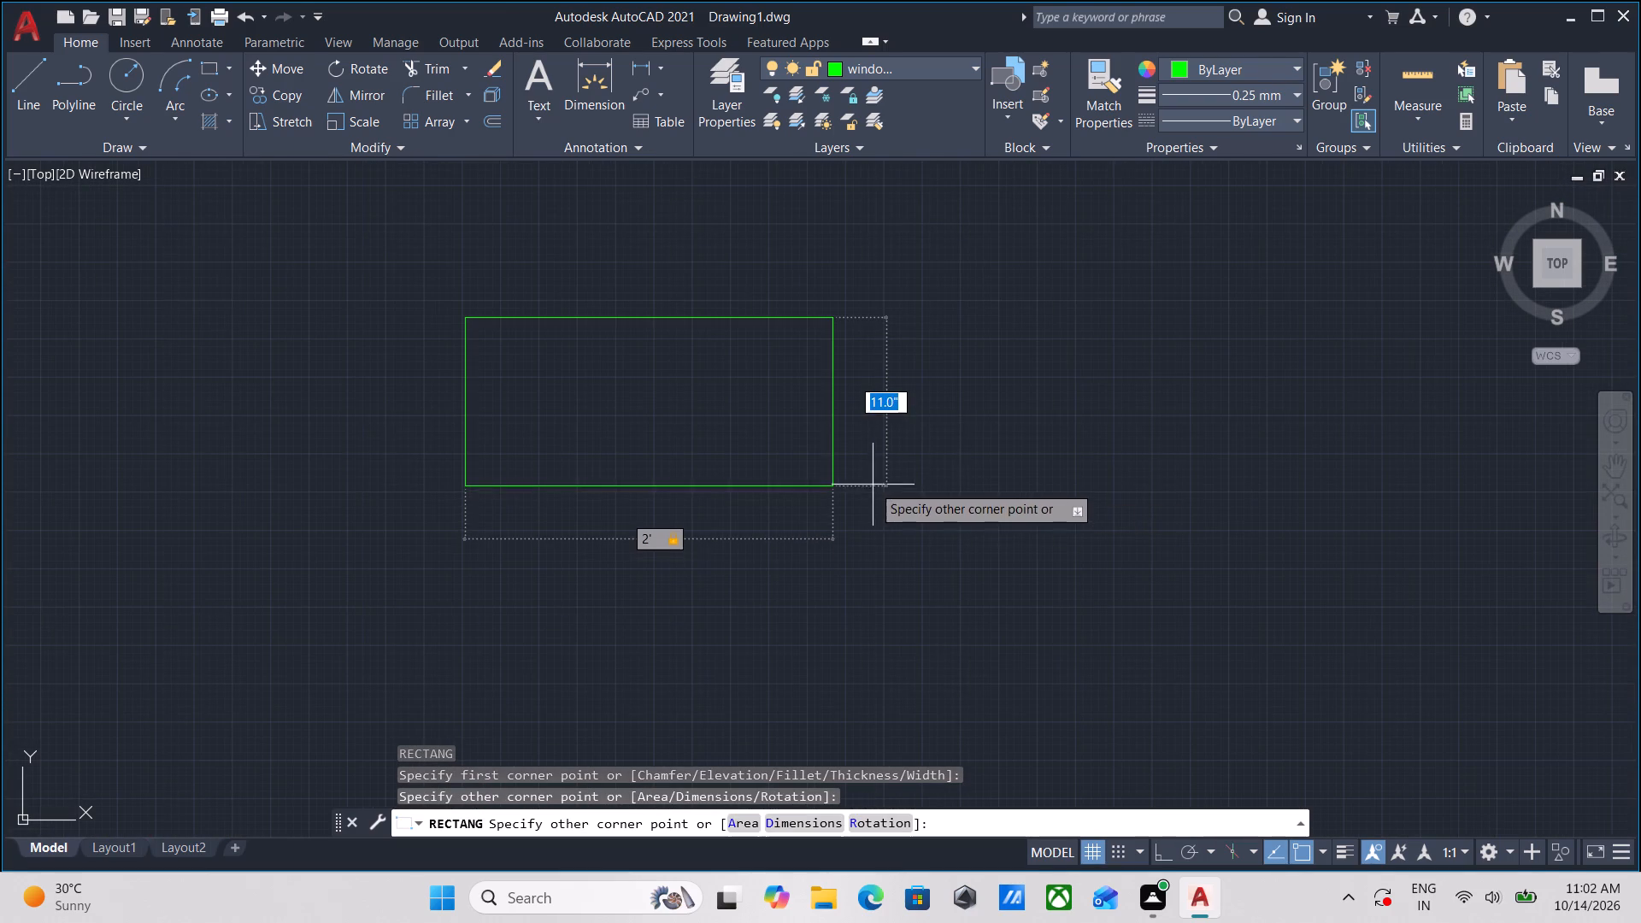
{"action": "middle_click_drag", "start_coordinate": [873, 488], "coordinate": [909, 635]}
{"action": "scroll", "coordinate": [905, 573], "scroll_direction": "down", "scroll_amount": 1}
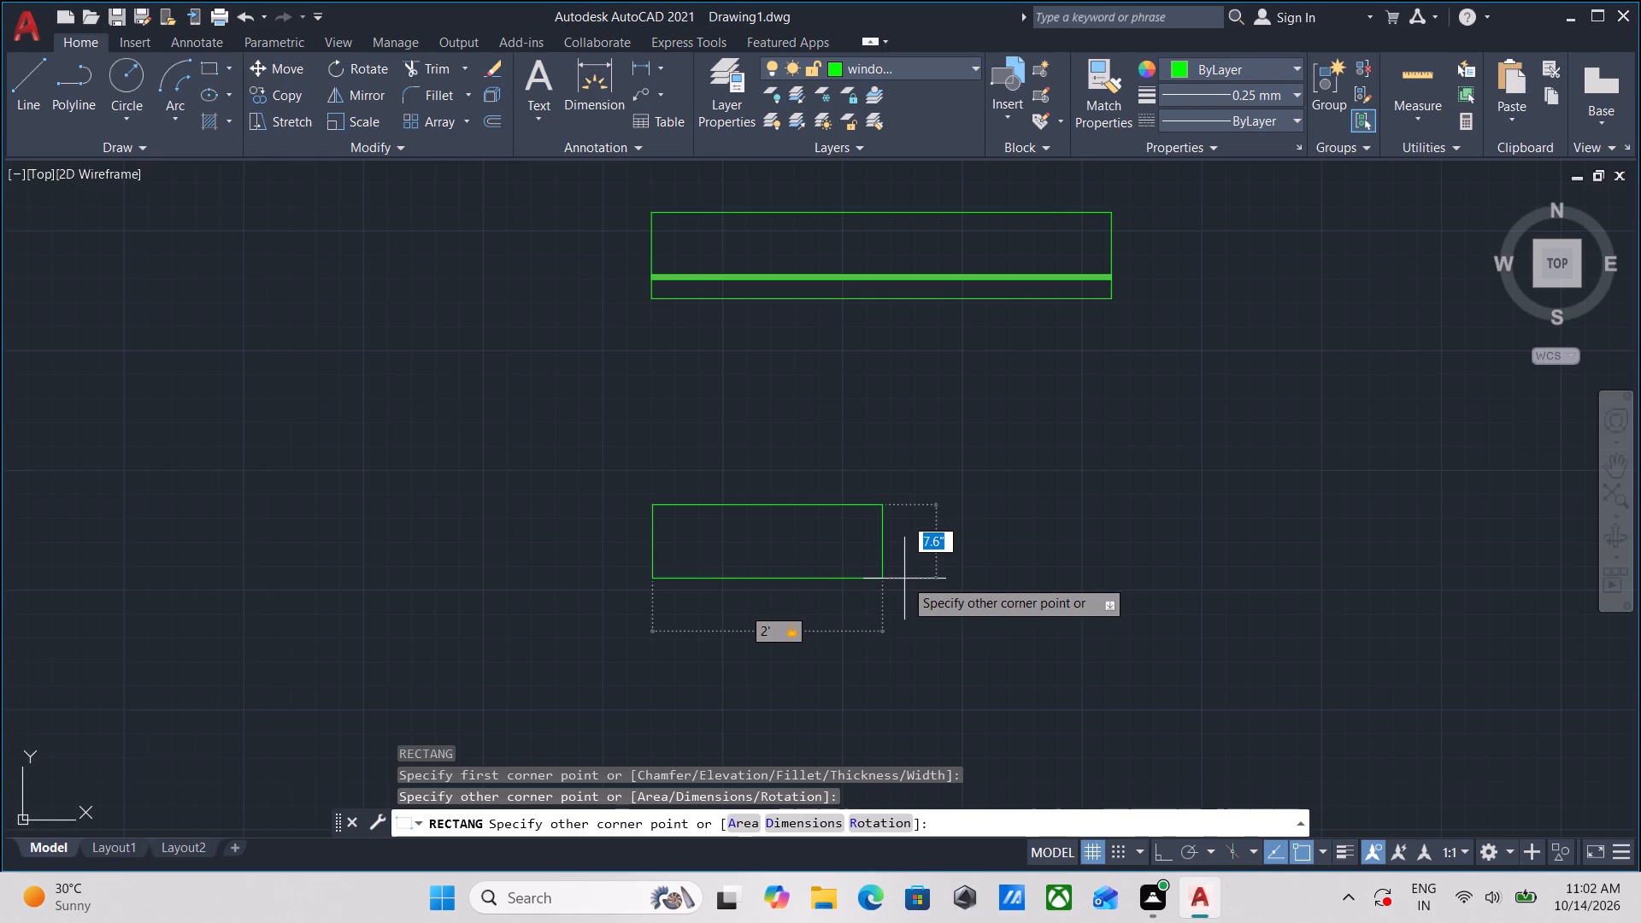
{"action": "key", "text": "9"}
{"action": "key", "text": "Return"}
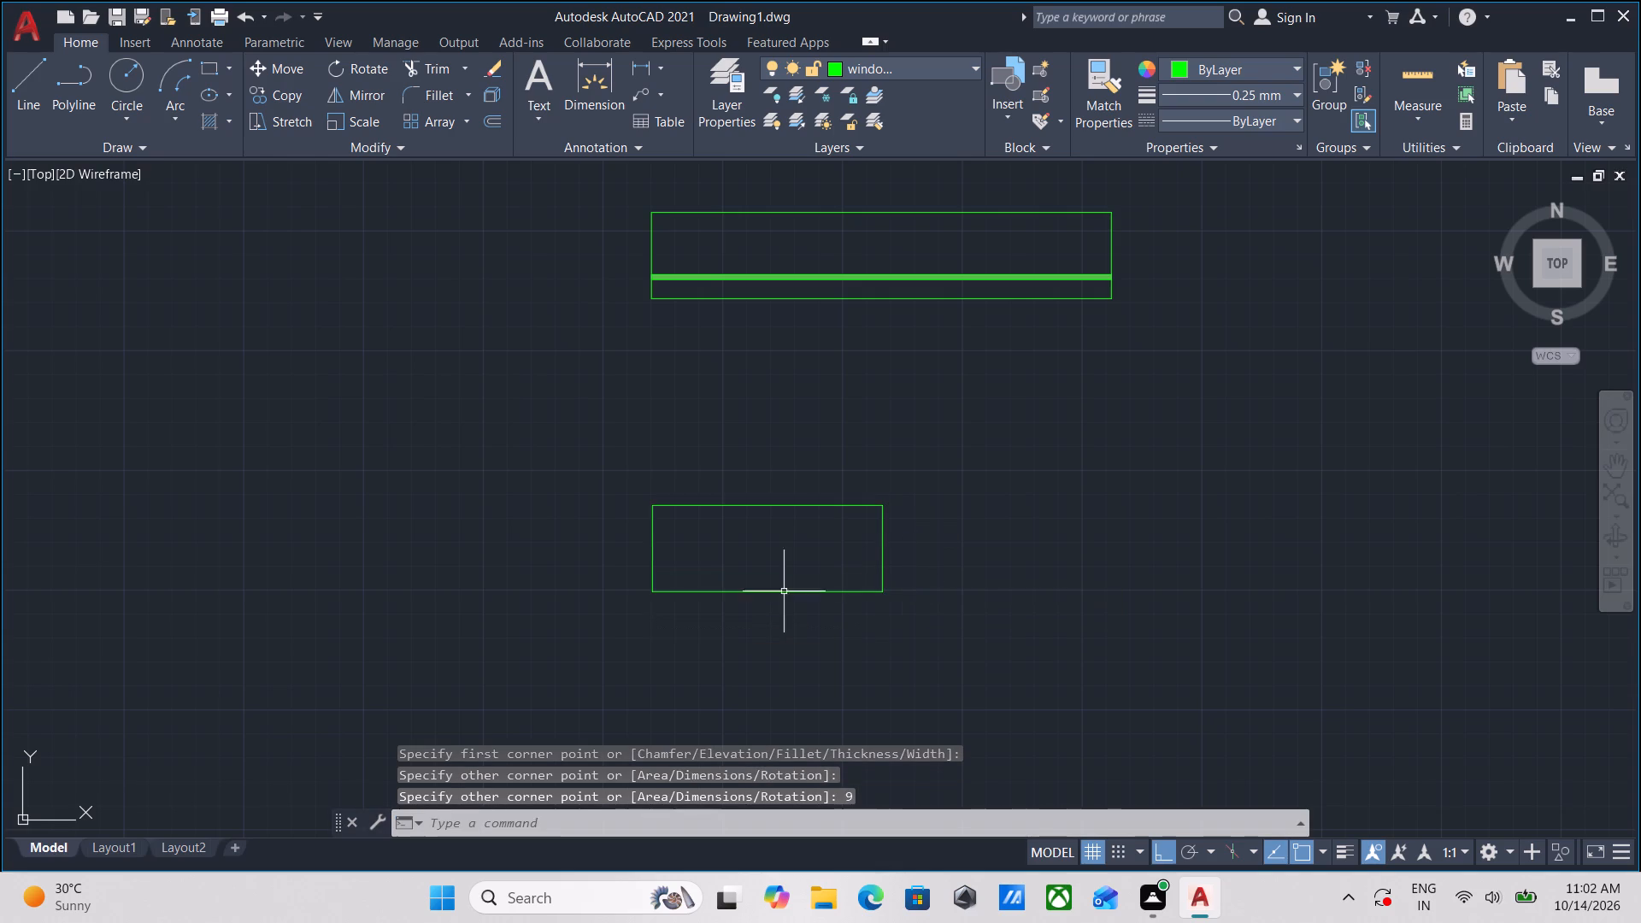
Explode the 2' by 9" window rectangle into separate lines.
{"action": "scroll", "coordinate": [752, 573], "scroll_direction": "up", "scroll_amount": 1}
{"action": "scroll", "coordinate": [619, 571], "scroll_direction": "up", "scroll_amount": 1}
{"action": "left_click", "coordinate": [868, 686]}
{"action": "left_click", "coordinate": [784, 573]}
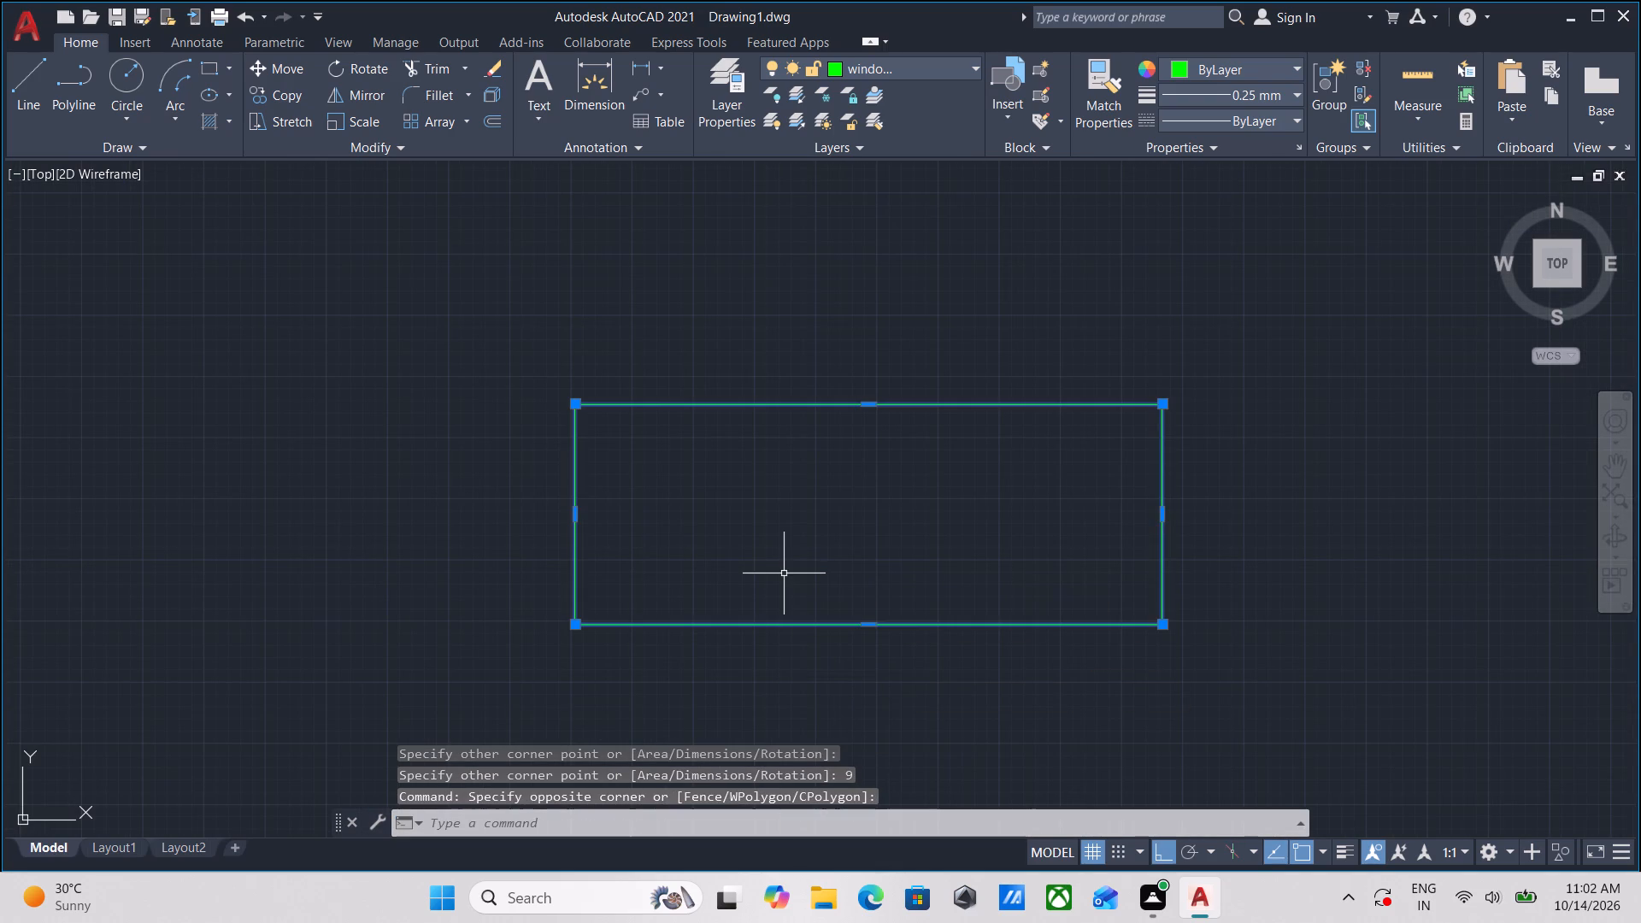
{"action": "key", "text": "x"}
{"action": "key", "text": "Return"}
Offset the 2' rectangle's bottom line 2" upward, into the rectangle.
{"action": "left_click_drag", "start_coordinate": [862, 692], "coordinate": [848, 644]}
{"action": "left_click", "coordinate": [797, 567]}
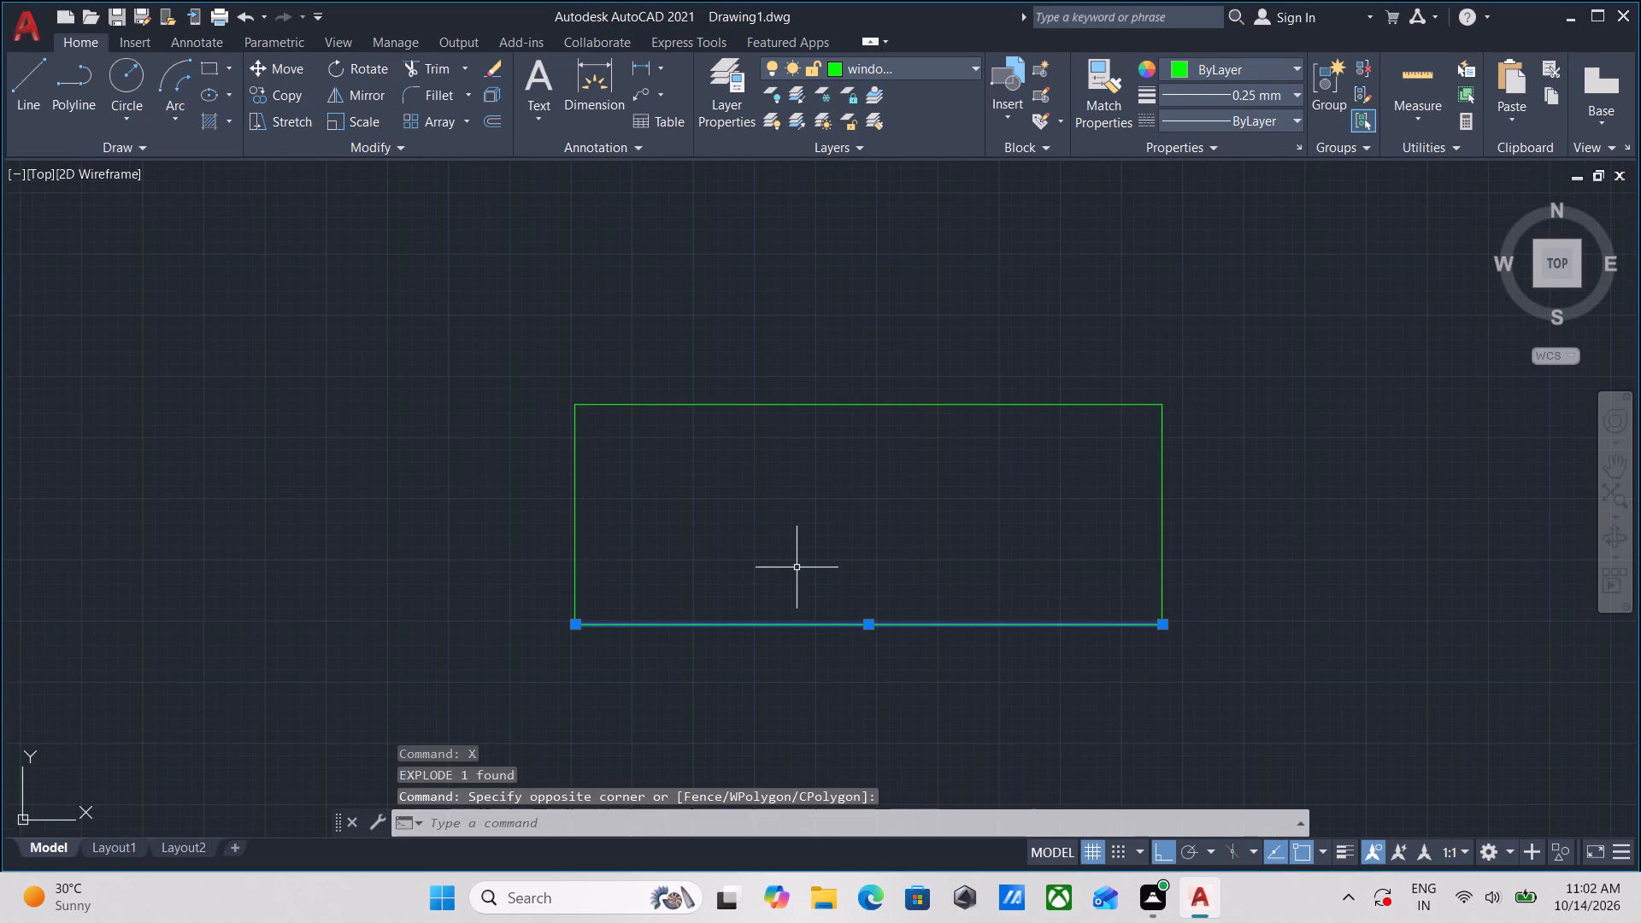
{"action": "key", "text": "o"}
{"action": "key", "text": "Return"}
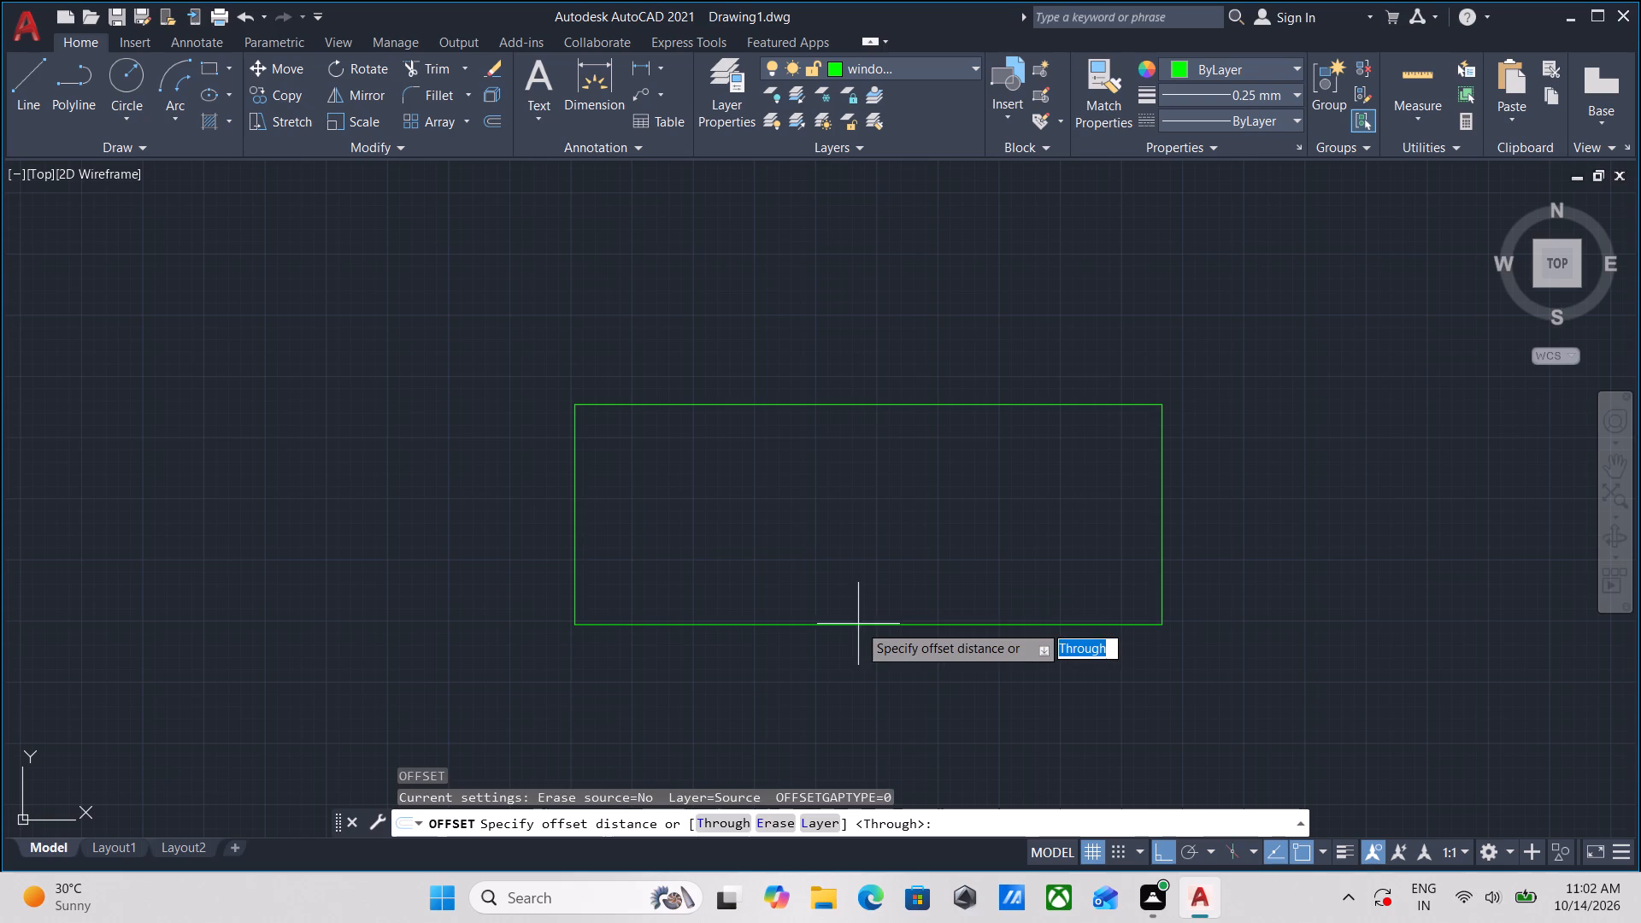
{"action": "left_click", "coordinate": [867, 626]}
{"action": "left_click", "coordinate": [863, 533]}
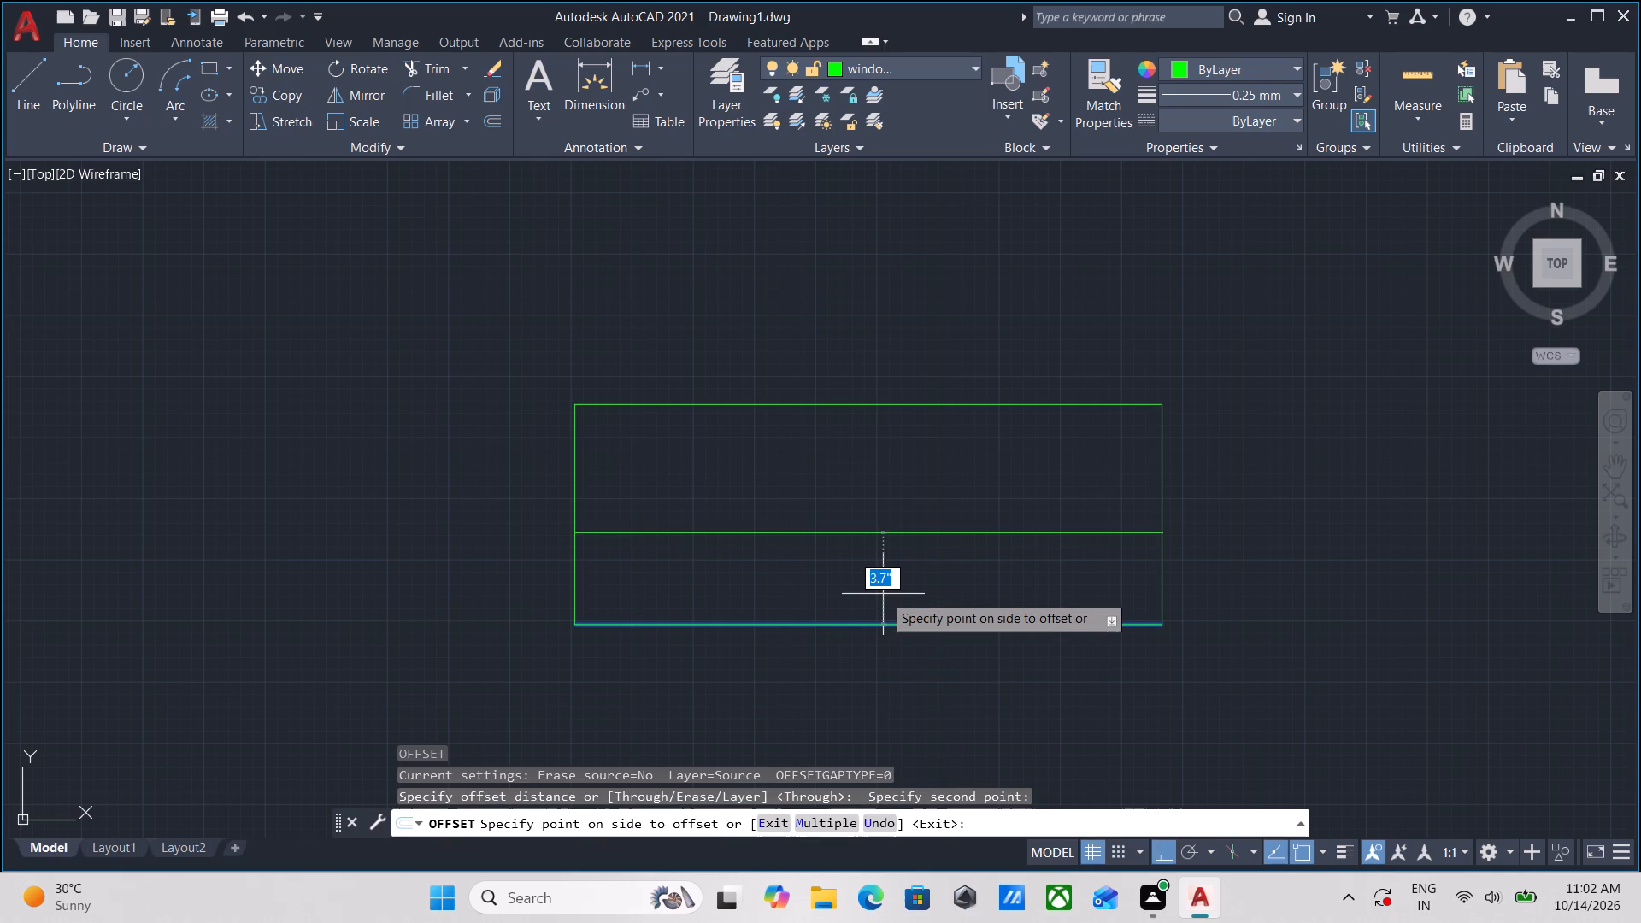
{"action": "key", "text": "2"}
{"action": "key", "text": "Return"}
Offset the 2' window's new inner line another 0.5" upward to form a thin glass strip.
{"action": "scroll", "coordinate": [882, 617], "scroll_direction": "up", "scroll_amount": 1}
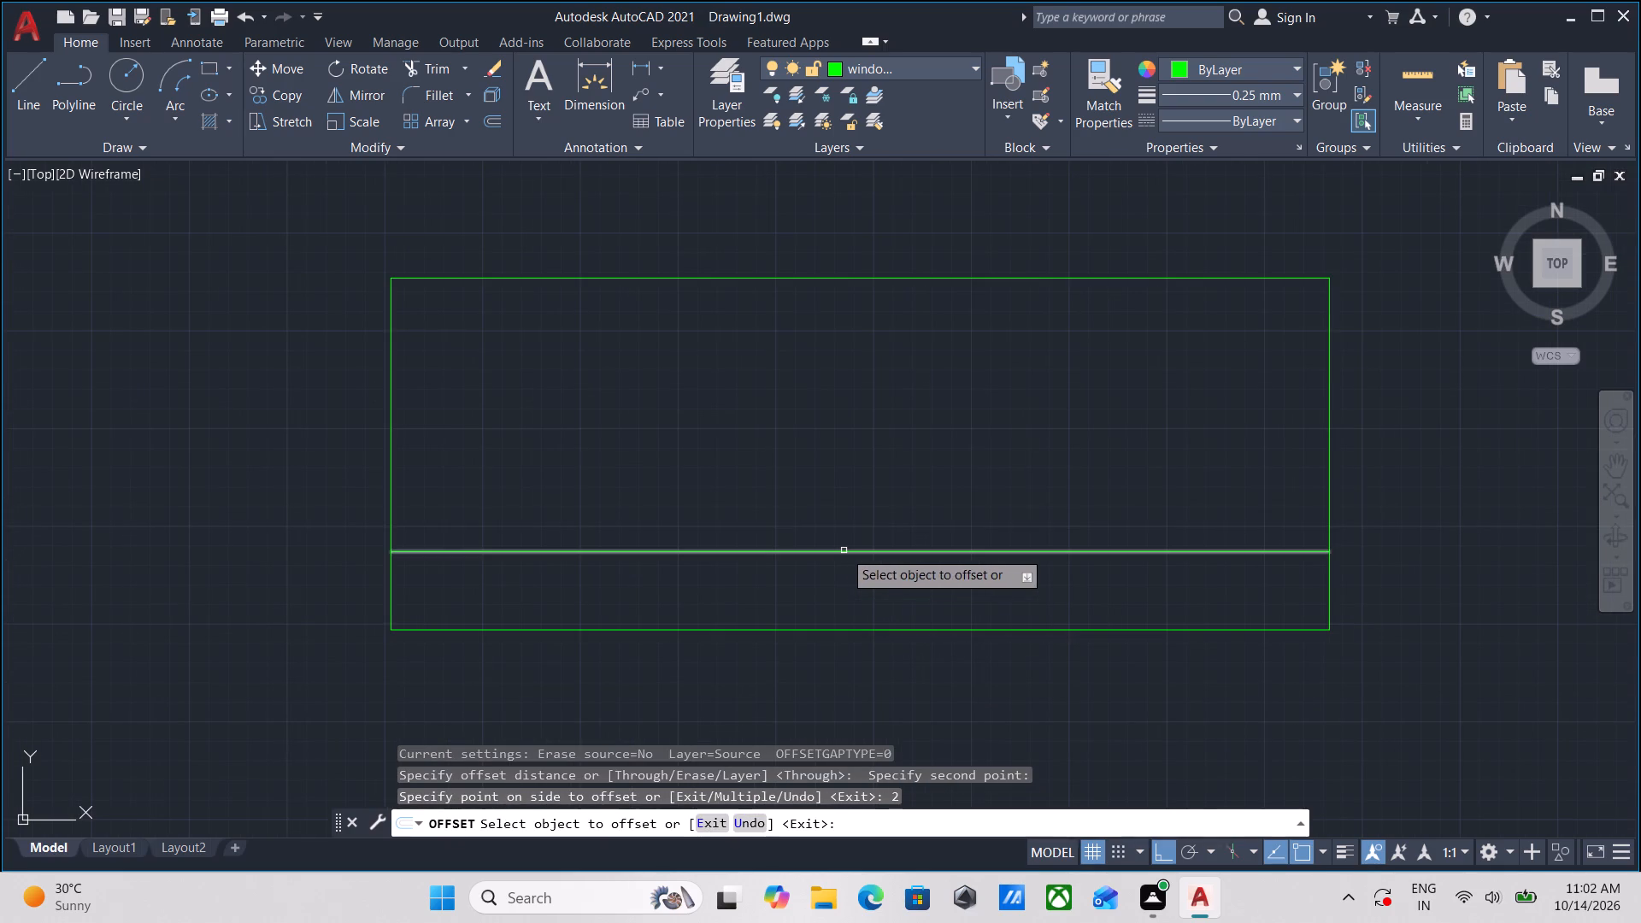
{"action": "left_click", "coordinate": [844, 550]}
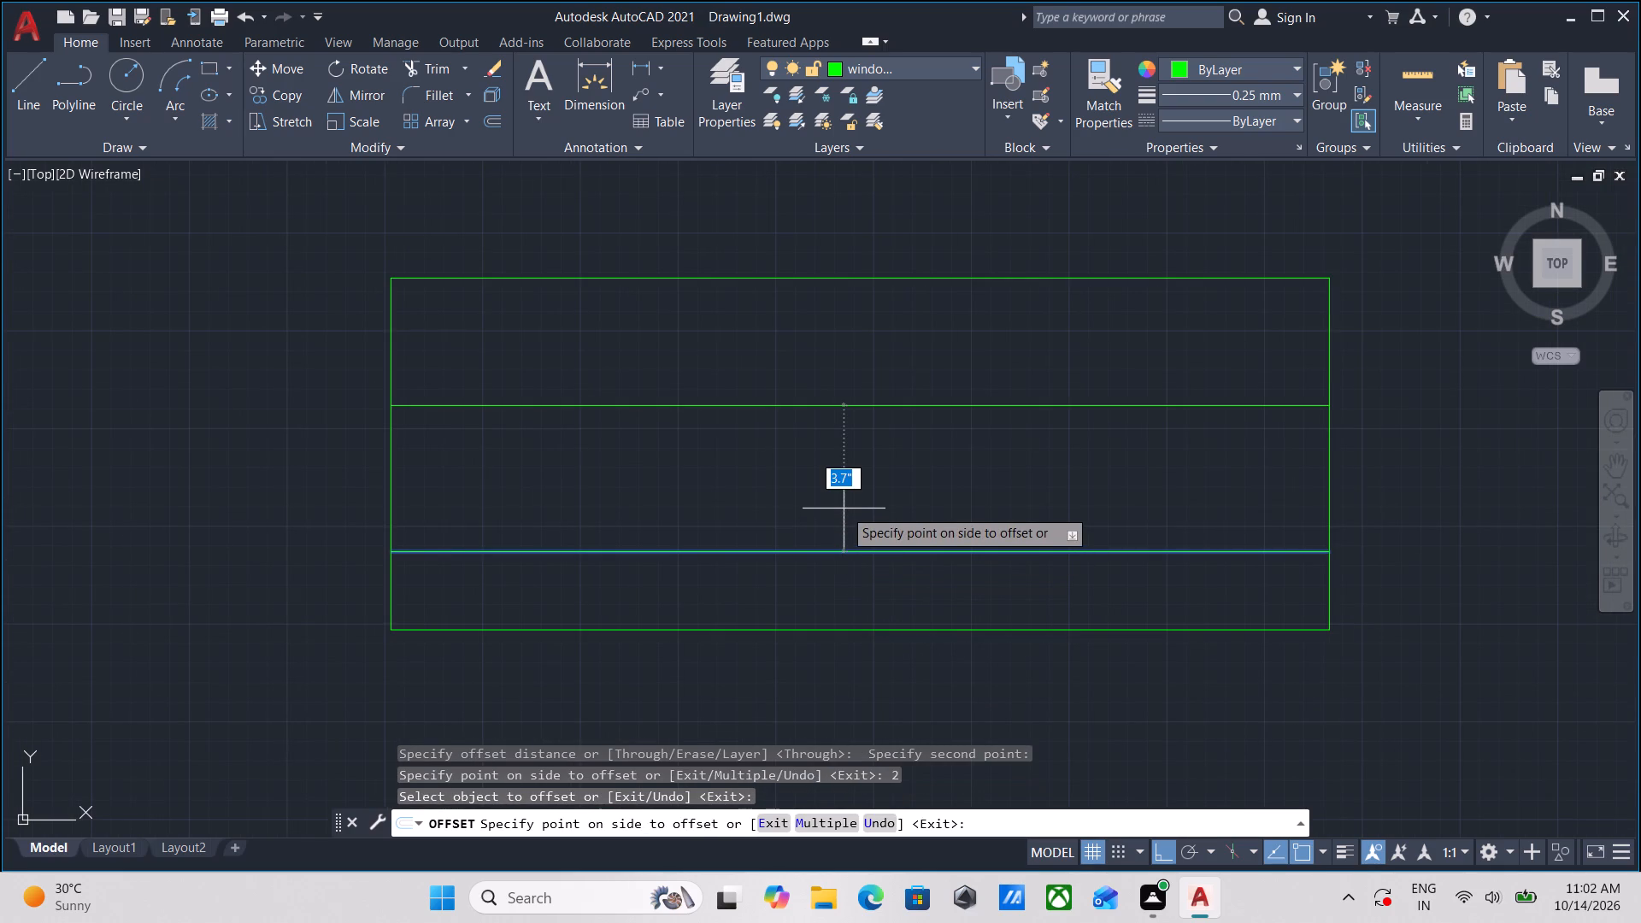
{"action": "type", "text": "0."}
{"action": "key", "text": "5"}
{"action": "key", "text": "Return"}
{"action": "scroll", "coordinate": [844, 509], "scroll_direction": "up", "scroll_amount": 2}
{"action": "key", "text": "Escape"}
Hatch the 0.5" strip in the 2' window with a solid fill in green 88,186,72.
{"action": "key", "text": "h"}
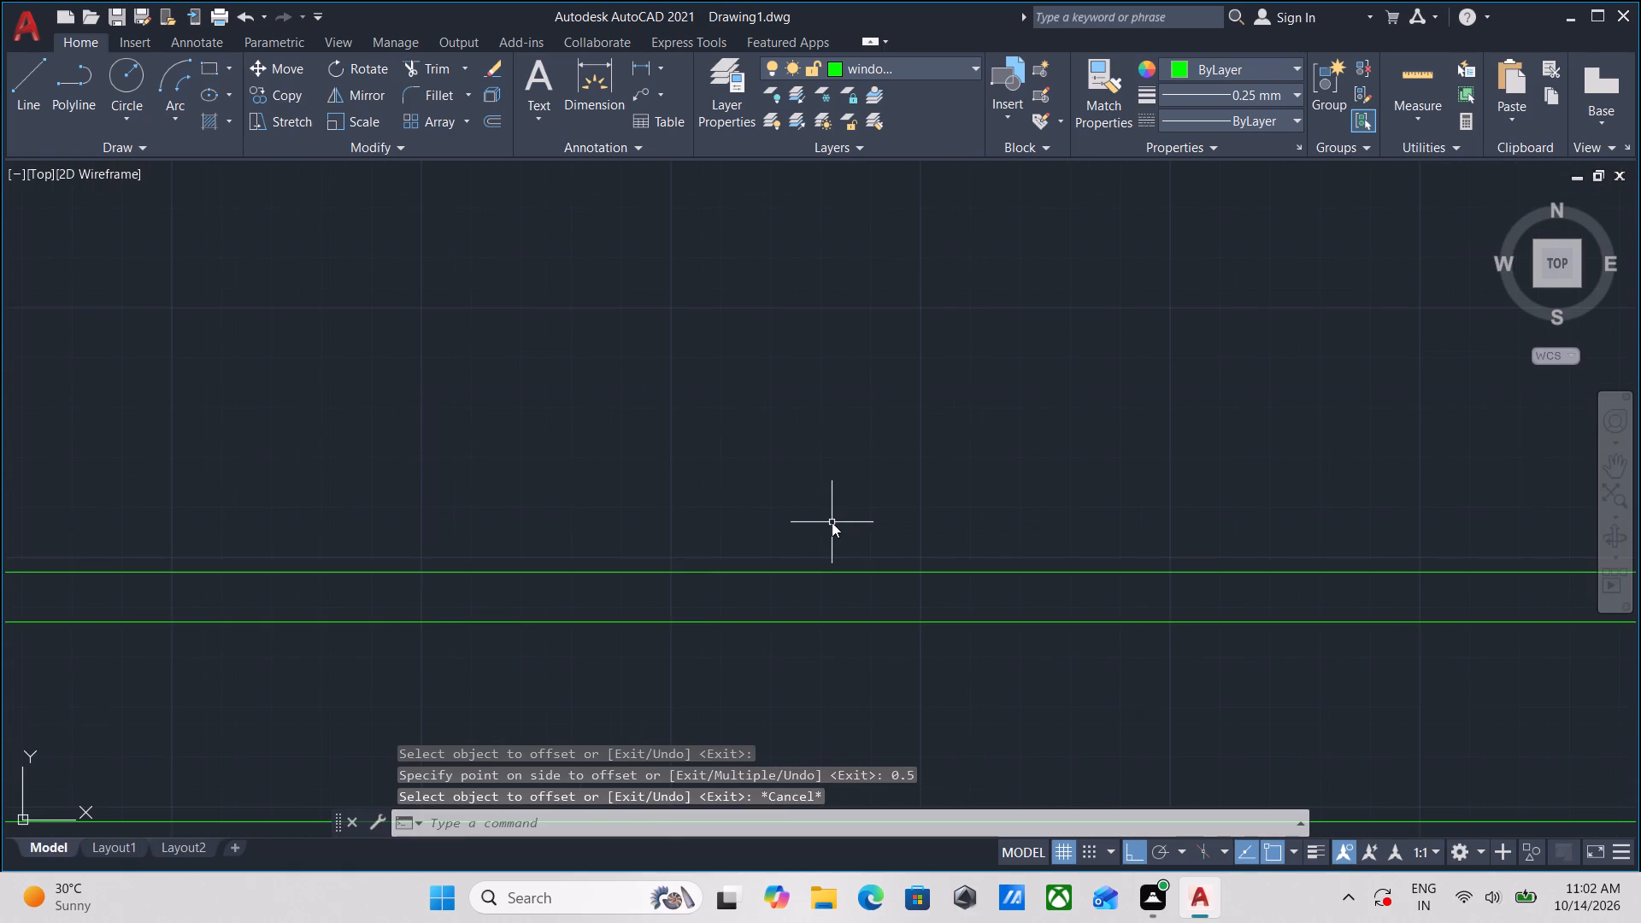
{"action": "key", "text": "Return"}
{"action": "scroll", "coordinate": [832, 522], "scroll_direction": "down", "scroll_amount": 2}
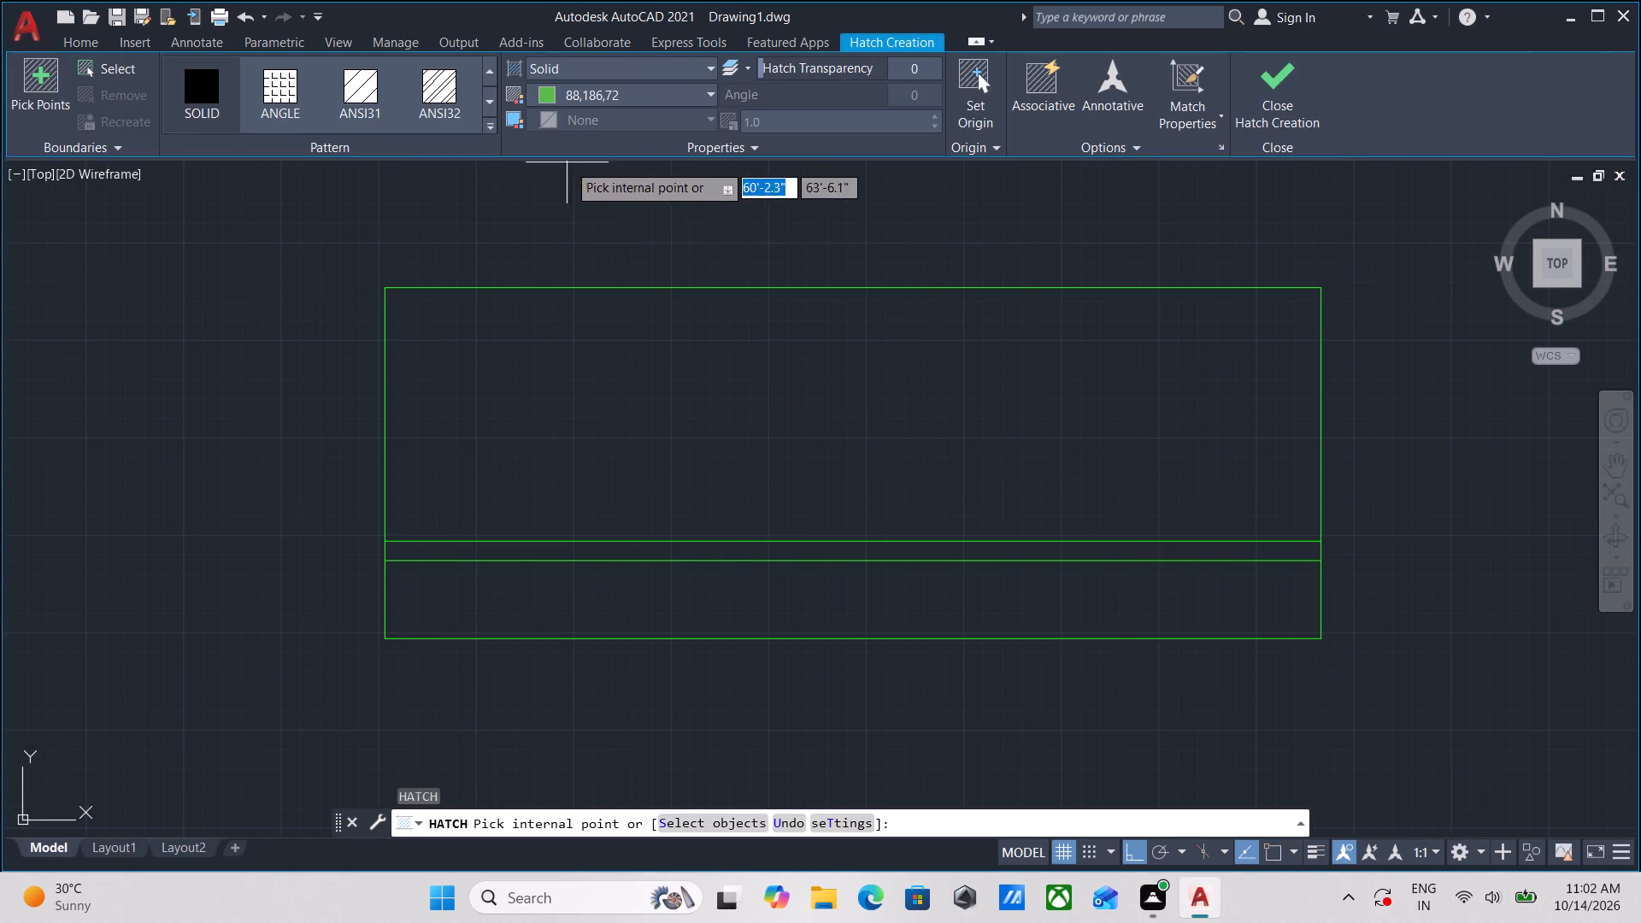
{"action": "left_click", "coordinate": [721, 561]}
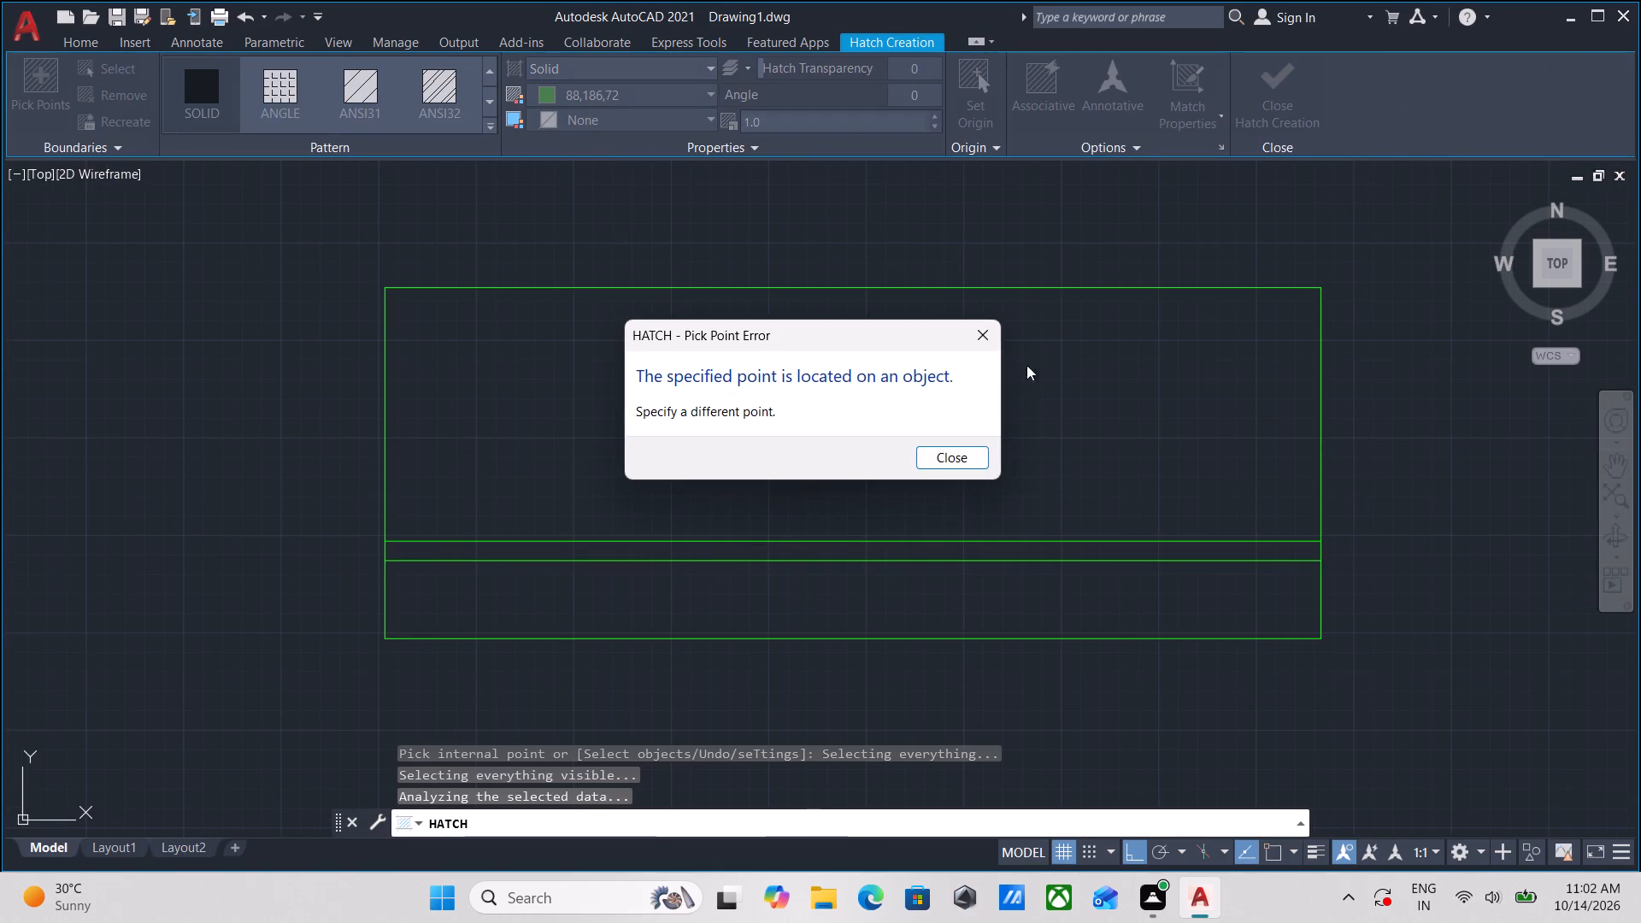
{"action": "left_click", "coordinate": [947, 459]}
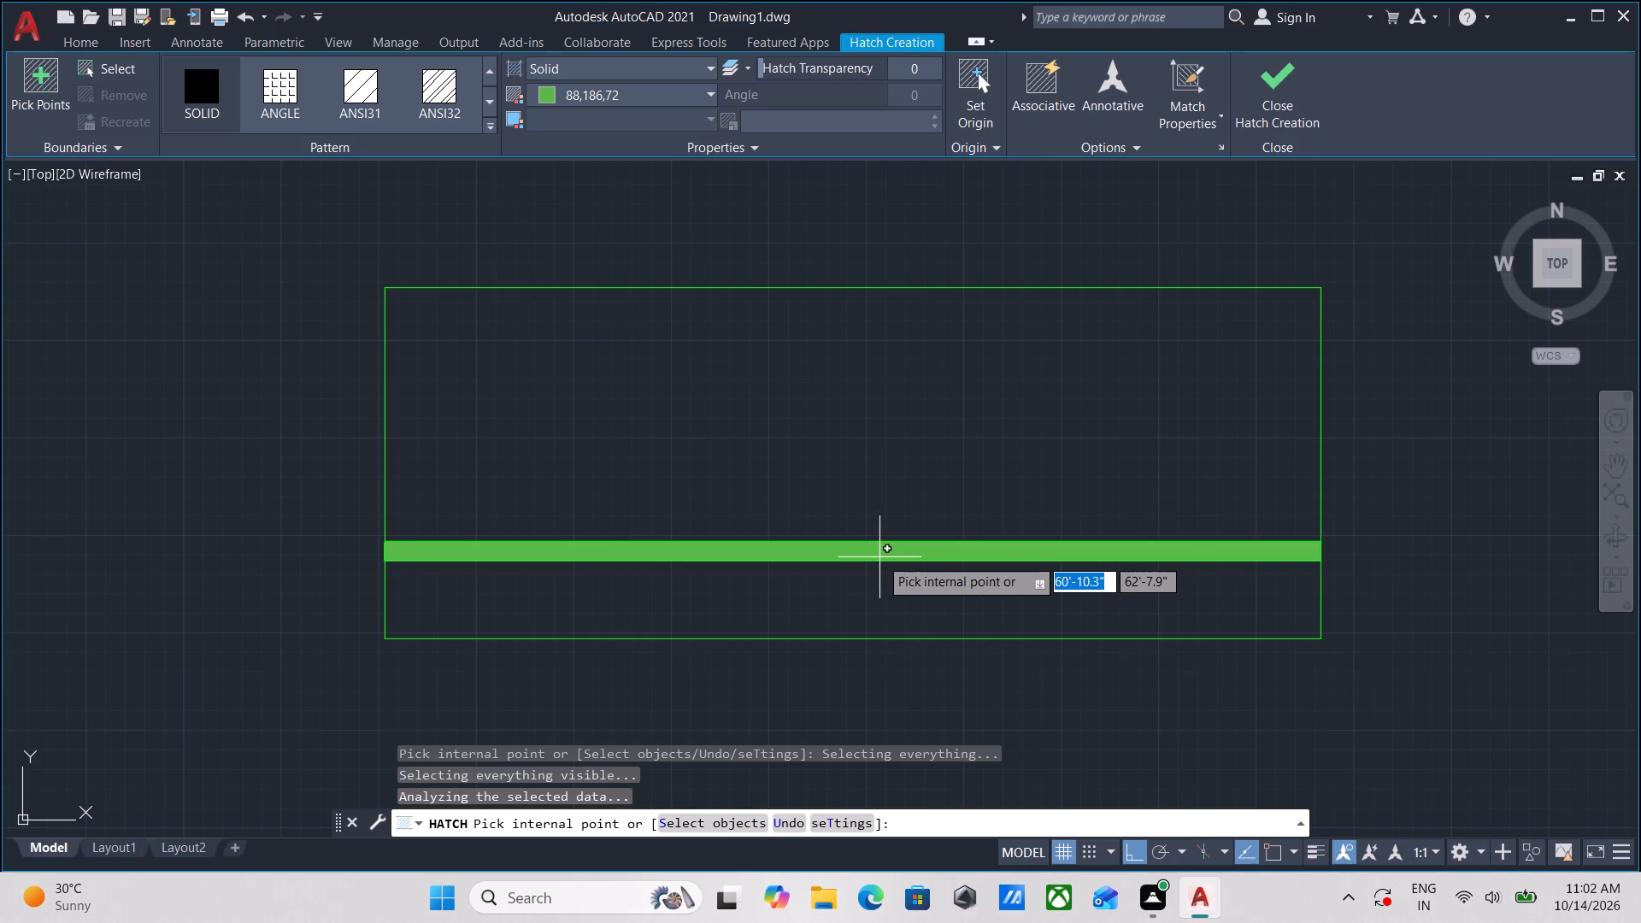
{"action": "scroll", "coordinate": [879, 557], "scroll_direction": "down", "scroll_amount": 1}
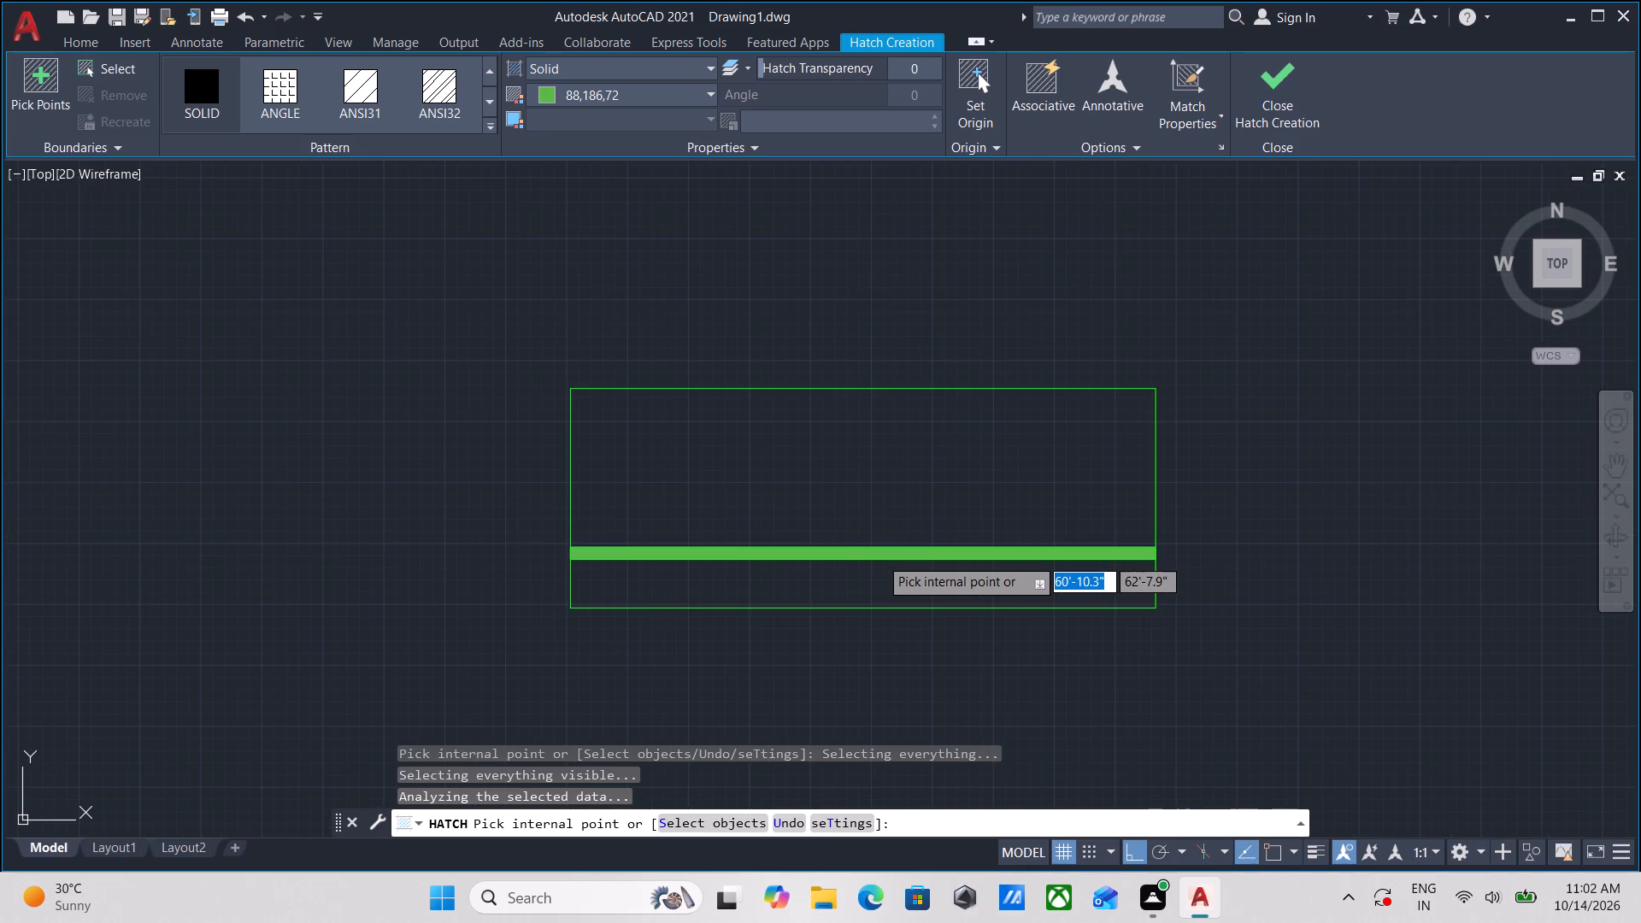
{"action": "left_click", "coordinate": [879, 557]}
{"action": "left_click", "coordinate": [1270, 76]}
Group the 2' by 9" window's outline, inner lines and solid hatch into one object.
{"action": "scroll", "coordinate": [1078, 508], "scroll_direction": "down", "scroll_amount": 2}
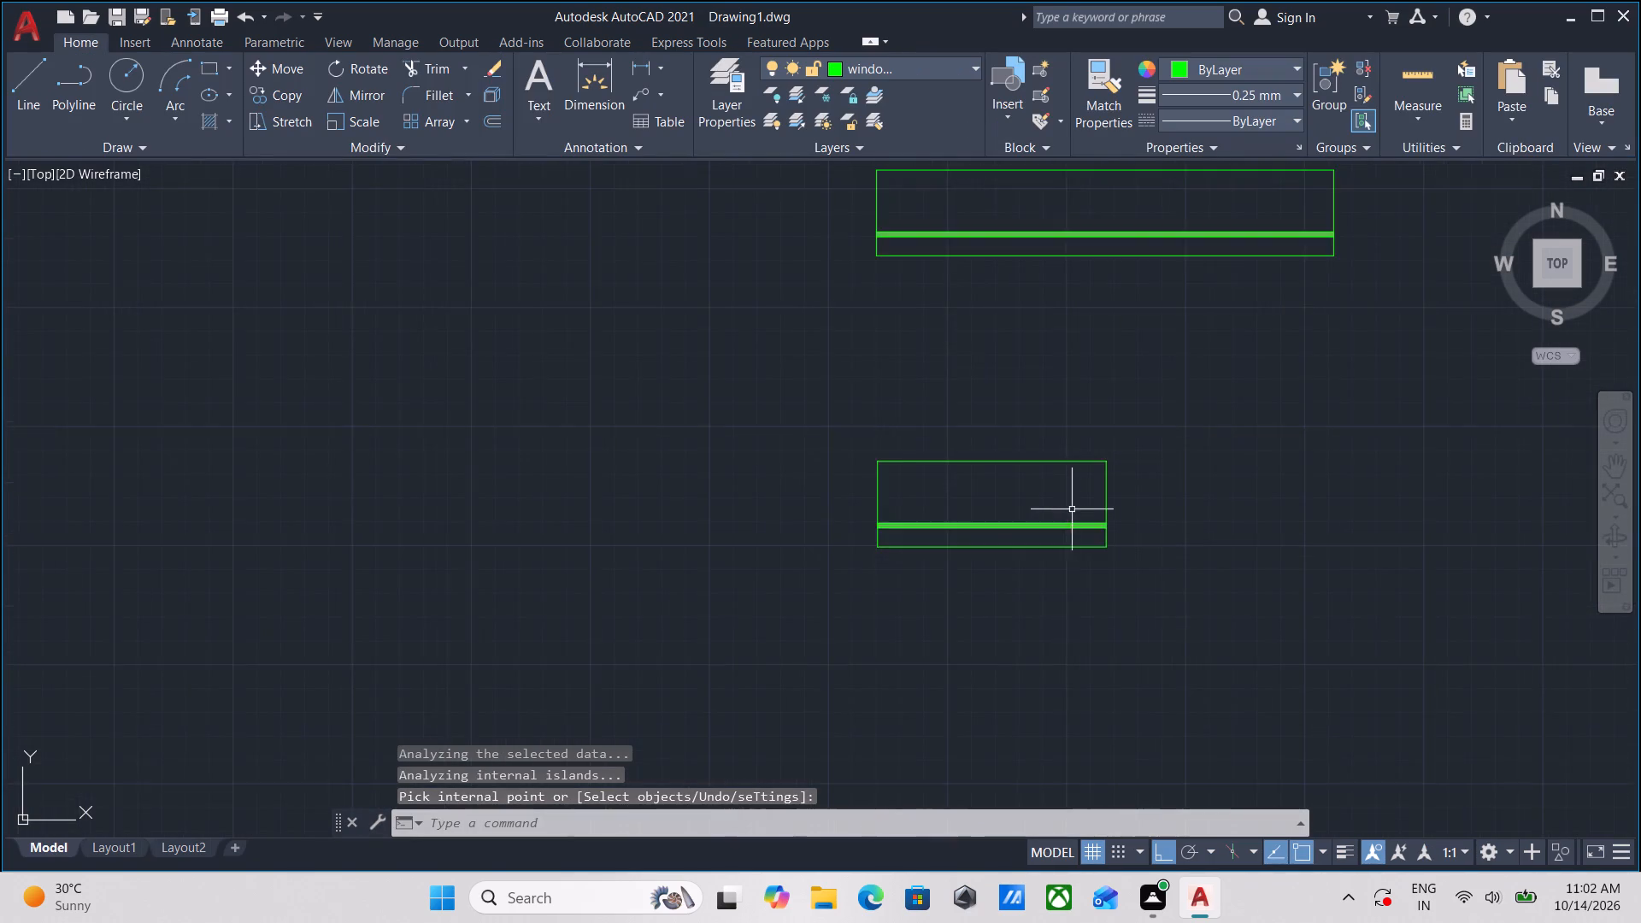
{"action": "middle_click_drag", "start_coordinate": [1072, 509], "coordinate": [975, 556]}
{"action": "left_click_drag", "start_coordinate": [1110, 627], "coordinate": [1009, 573]}
{"action": "left_click", "coordinate": [659, 429]}
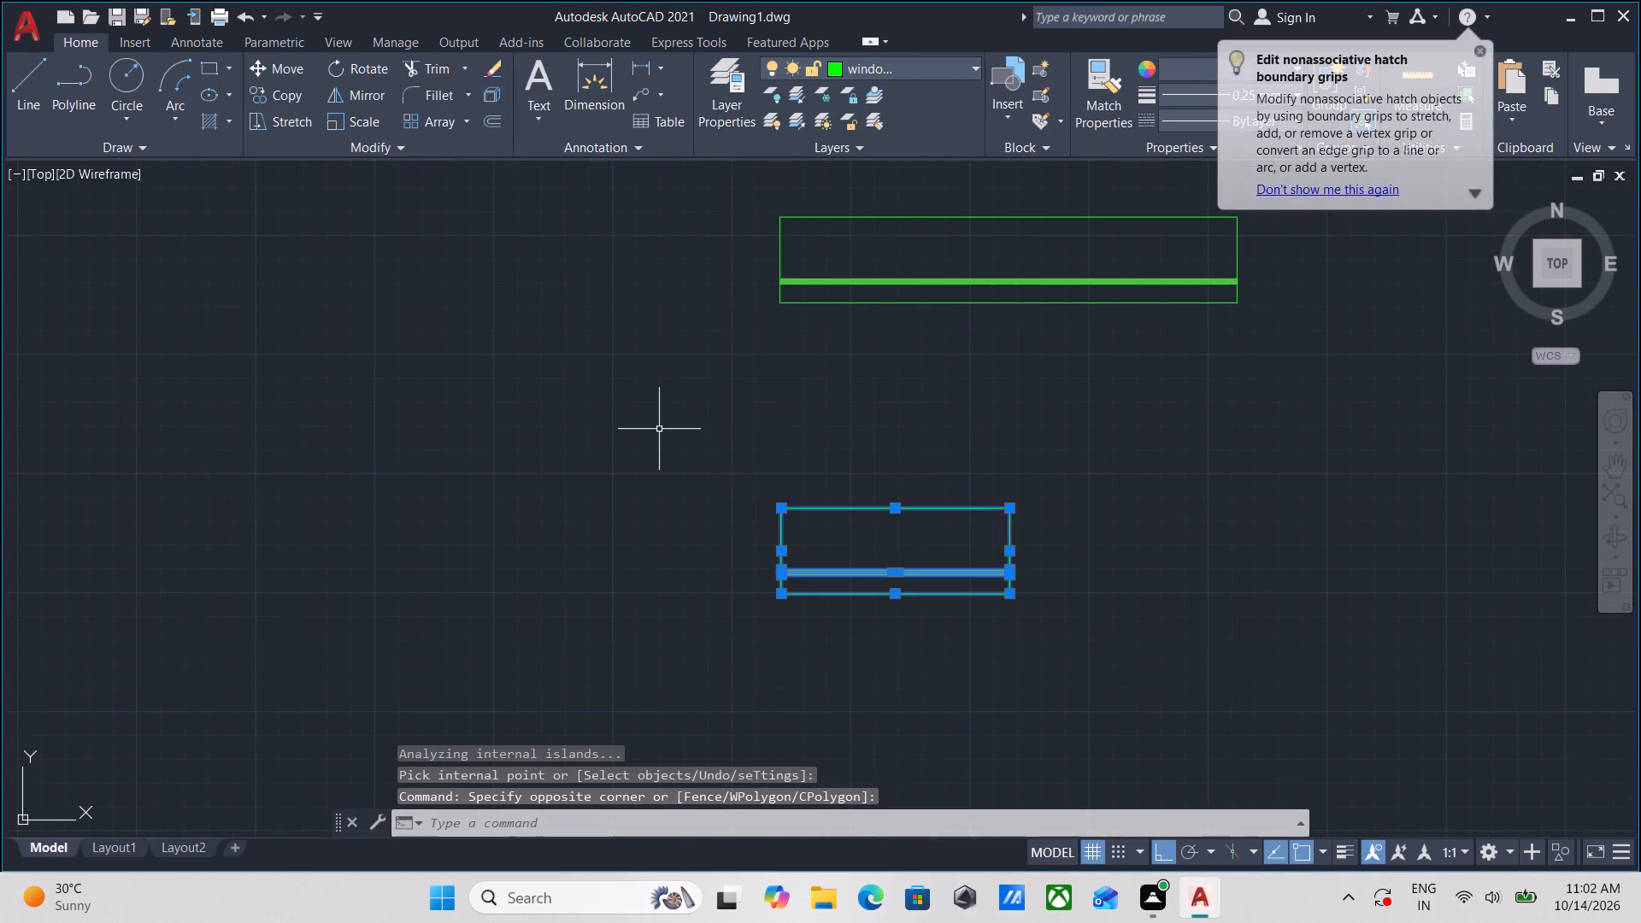
{"action": "key", "text": "g"}
{"action": "key", "text": "Return"}
Check that the 2' window and the 4' window each select as a single group.
{"action": "left_click_drag", "start_coordinate": [995, 674], "coordinate": [974, 645]}
{"action": "left_click", "coordinate": [912, 526]}
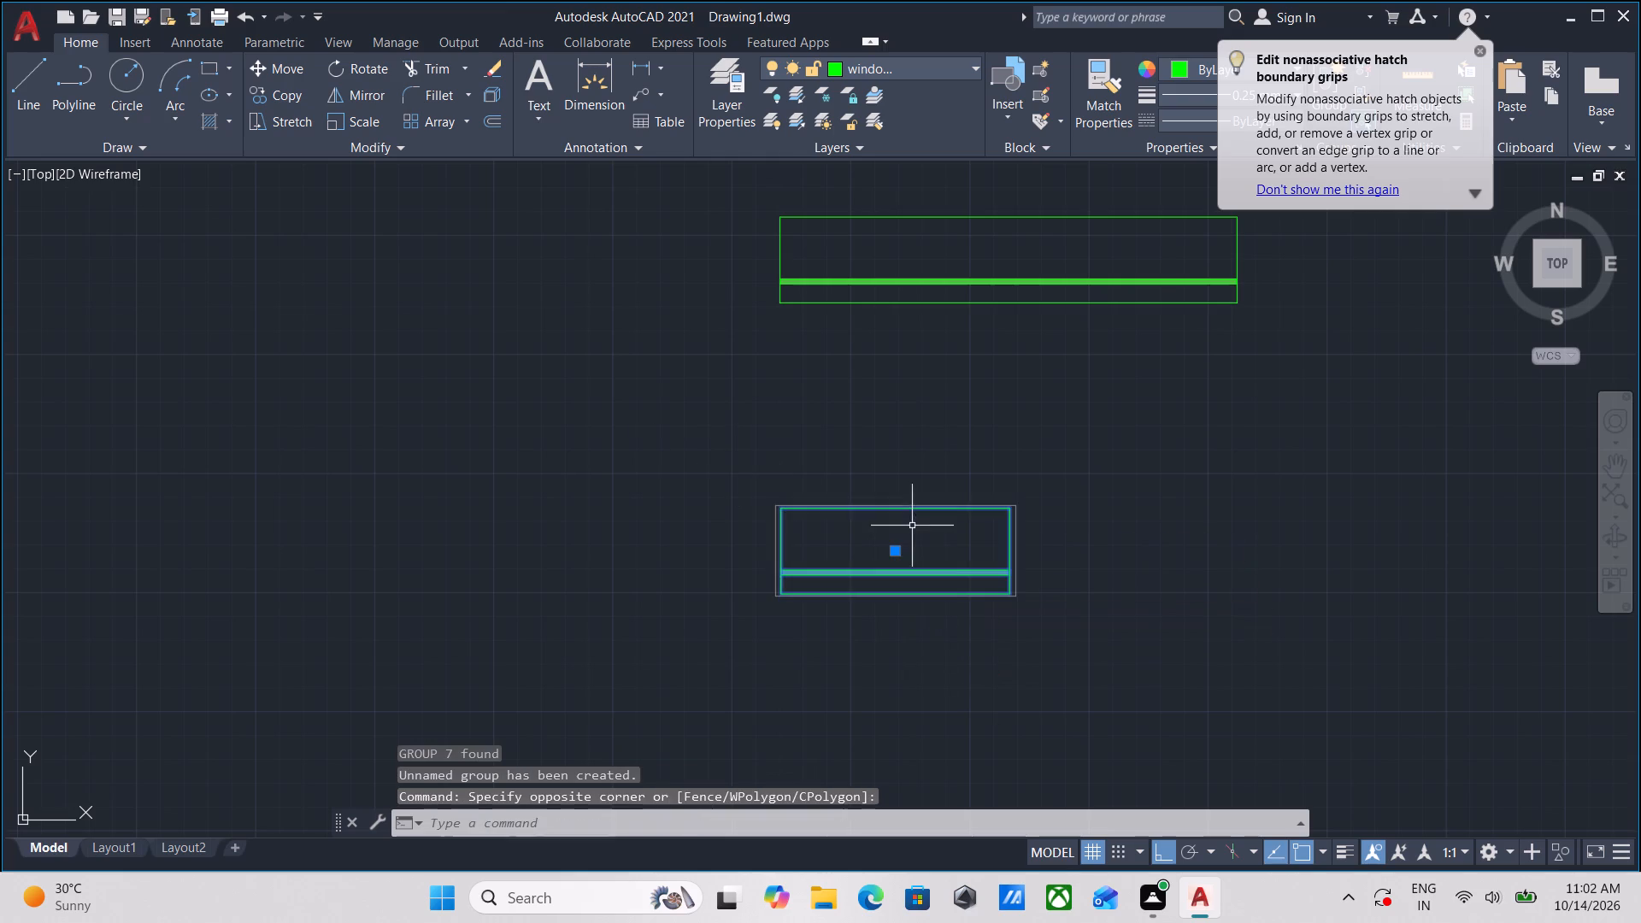
{"action": "middle_click_drag", "start_coordinate": [959, 491], "coordinate": [918, 601]}
{"action": "key", "text": "Escape"}
{"action": "left_click_drag", "start_coordinate": [1015, 497], "coordinate": [964, 428]}
{"action": "left_click_drag", "start_coordinate": [865, 309], "coordinate": [853, 284]}
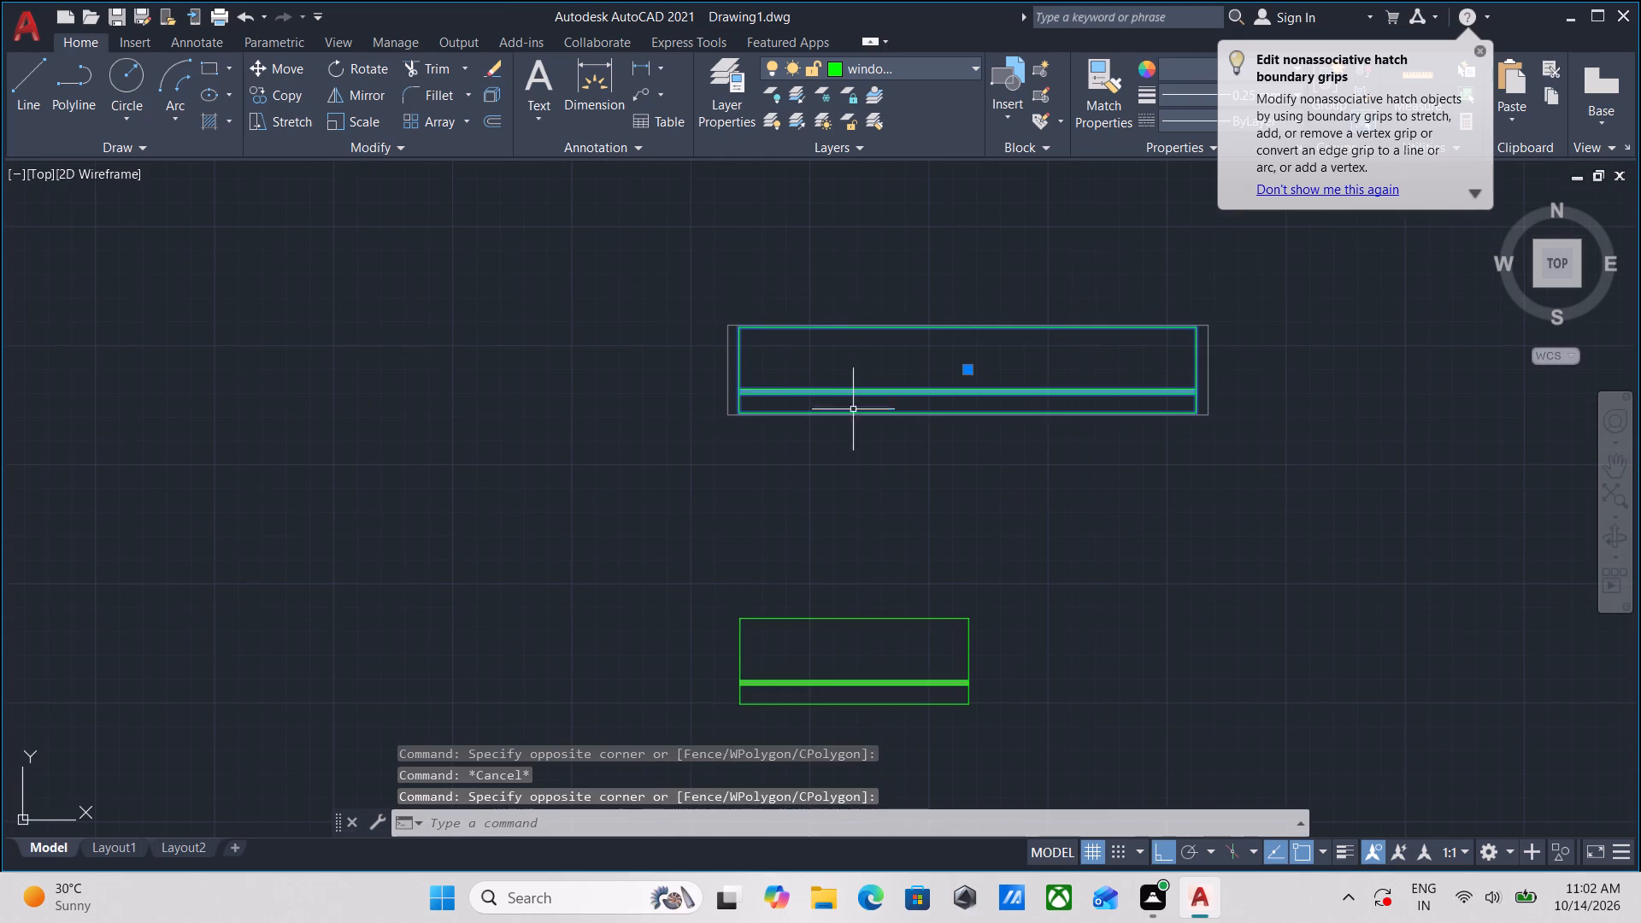
{"action": "scroll", "coordinate": [855, 418], "scroll_direction": "down", "scroll_amount": 2}
{"action": "key", "text": "Escape"}
{"action": "scroll", "coordinate": [888, 517], "scroll_direction": "up", "scroll_amount": 2}
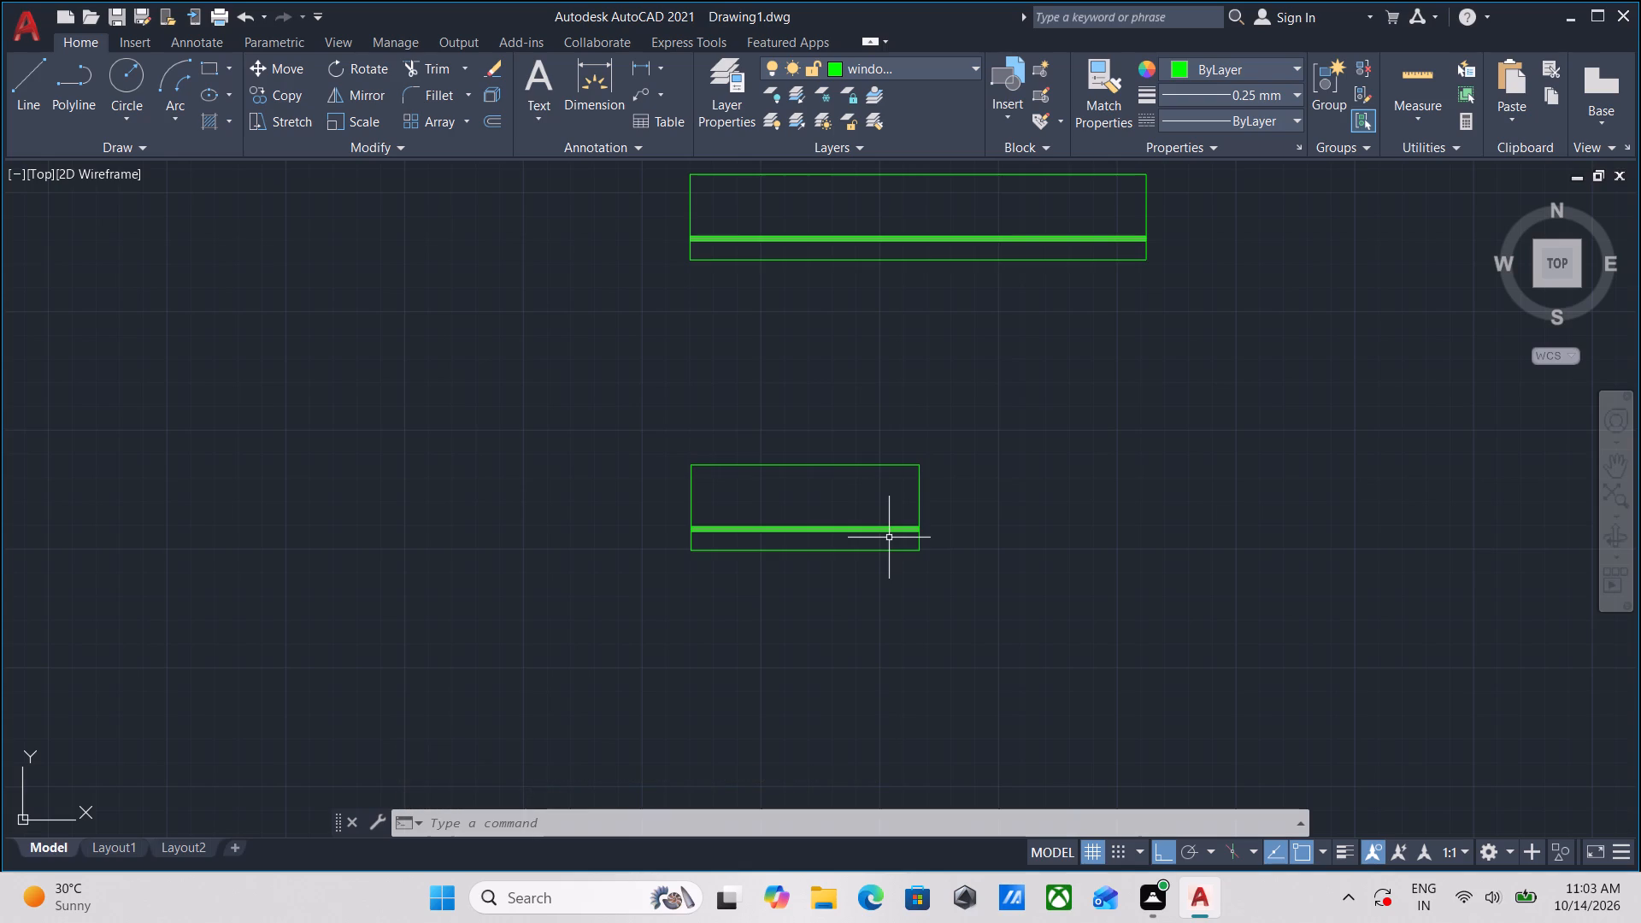
Copy the grouped 4' window from its lower-right corner into the top exterior wall of the plan's upper-right room.
{"action": "scroll", "coordinate": [953, 498], "scroll_direction": "down", "scroll_amount": 2}
{"action": "middle_click_drag", "start_coordinate": [937, 402], "coordinate": [932, 474]}
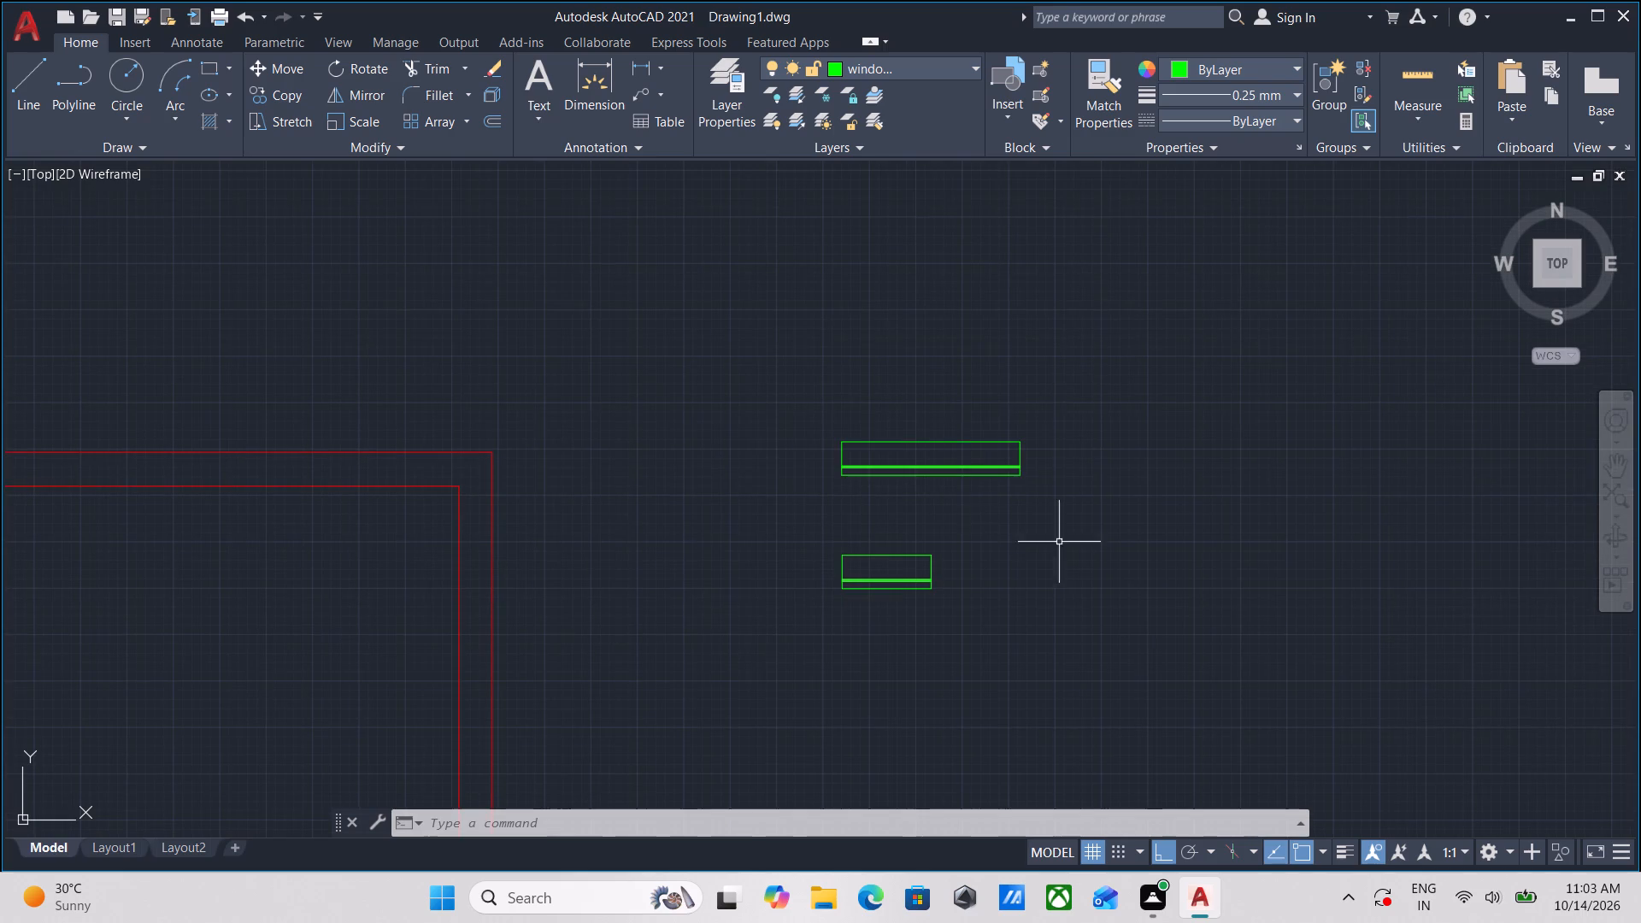
{"action": "left_click_drag", "start_coordinate": [1059, 542], "coordinate": [1021, 495]}
{"action": "left_click", "coordinate": [860, 381]}
{"action": "scroll", "coordinate": [909, 417], "scroll_direction": "up", "scroll_amount": 2}
{"action": "type", "text": "CO"}
{"action": "key", "text": "Return"}
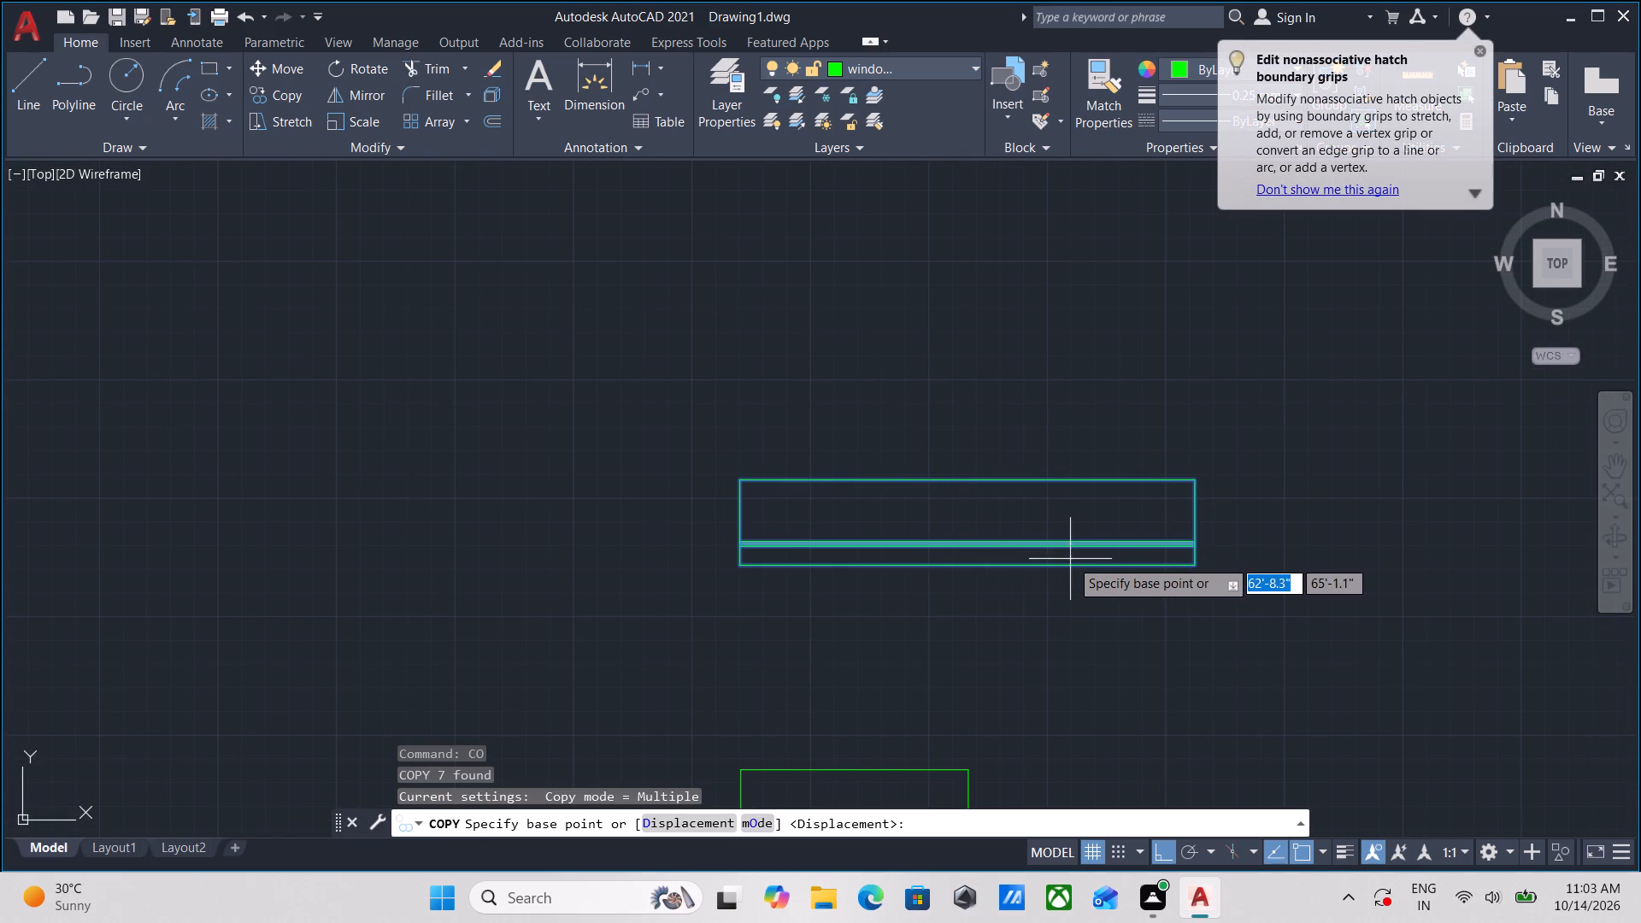
{"action": "left_click", "coordinate": [1197, 566]}
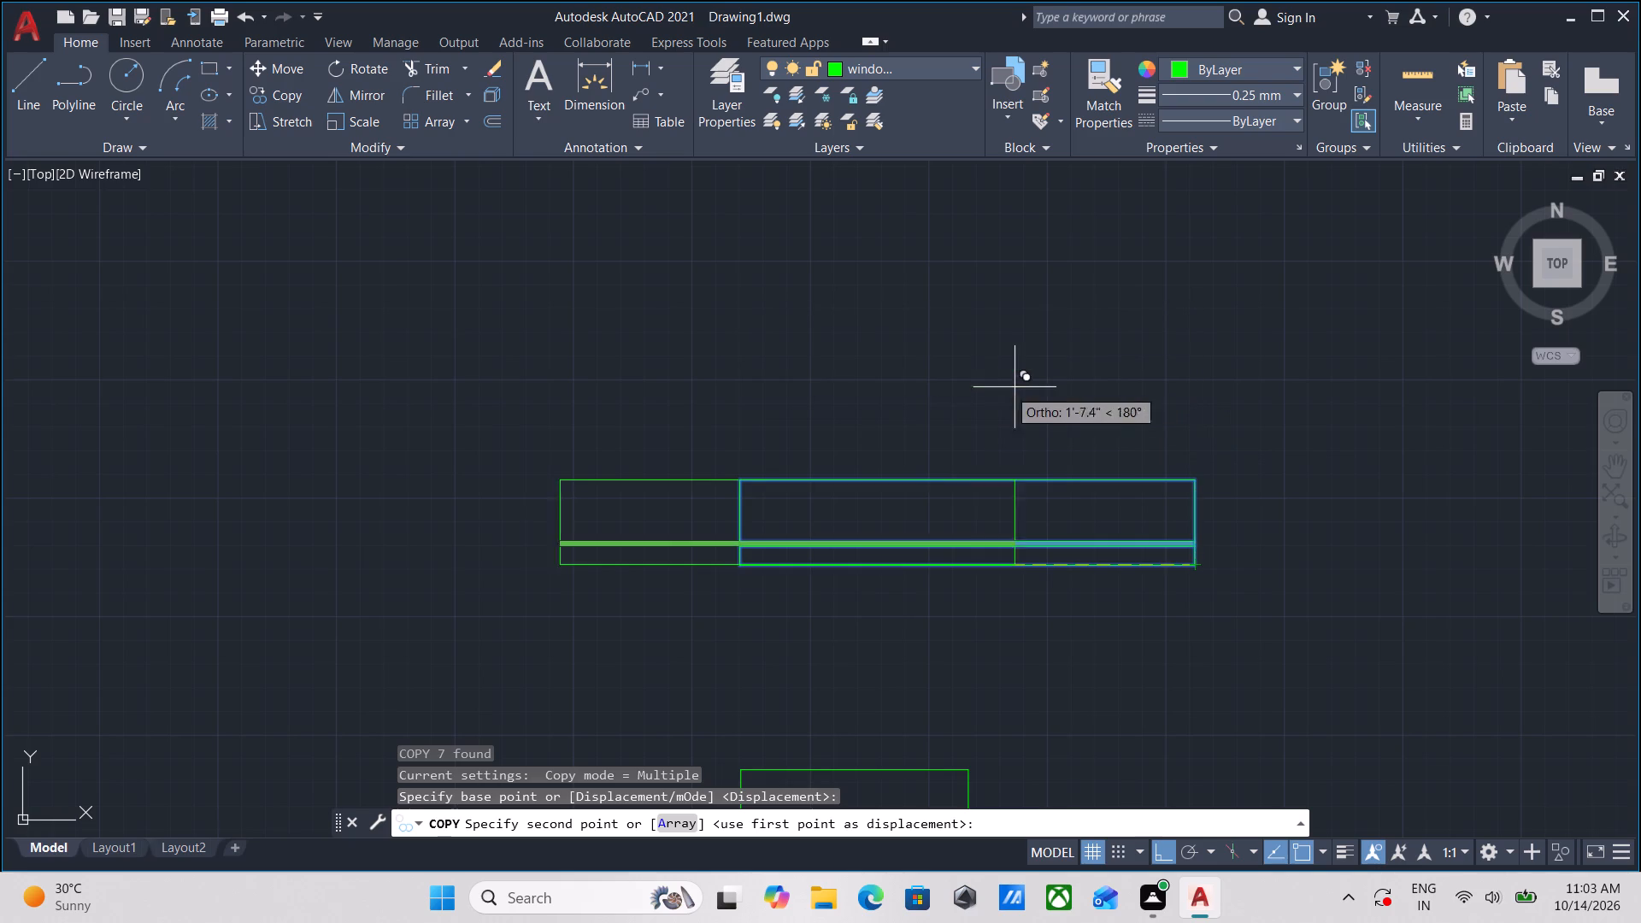
{"action": "key", "text": "F8"}
{"action": "scroll", "coordinate": [544, 456], "scroll_direction": "down", "scroll_amount": 1}
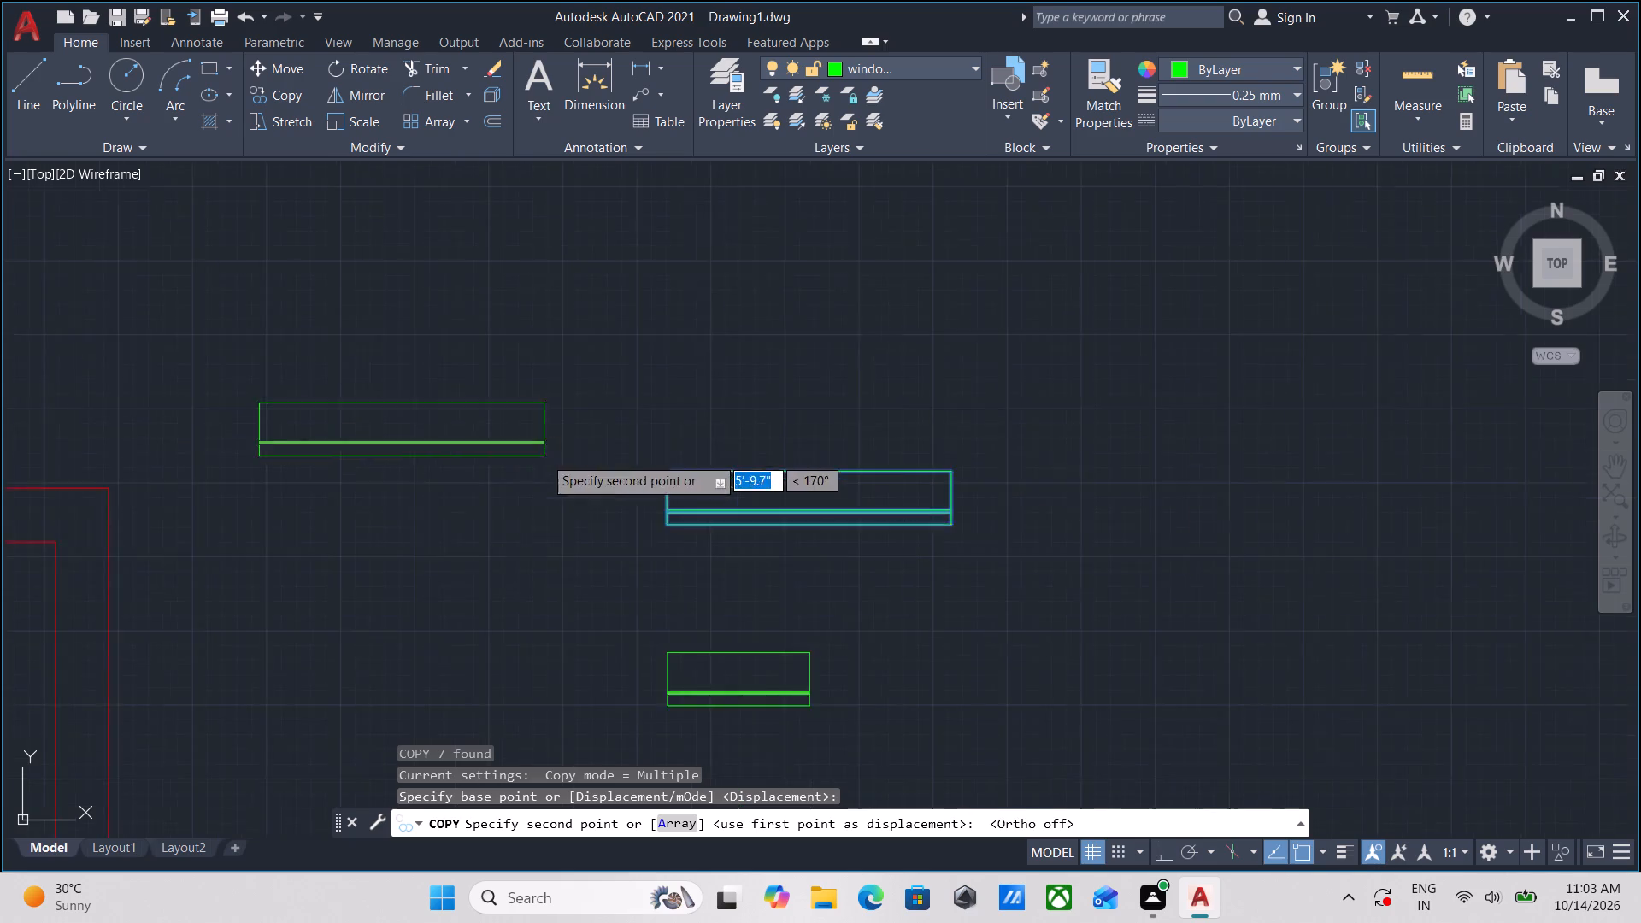
{"action": "middle_click_drag", "start_coordinate": [544, 456], "coordinate": [890, 425]}
{"action": "middle_click_drag", "start_coordinate": [496, 466], "coordinate": [967, 424]}
{"action": "scroll", "coordinate": [616, 435], "scroll_direction": "down", "scroll_amount": 3}
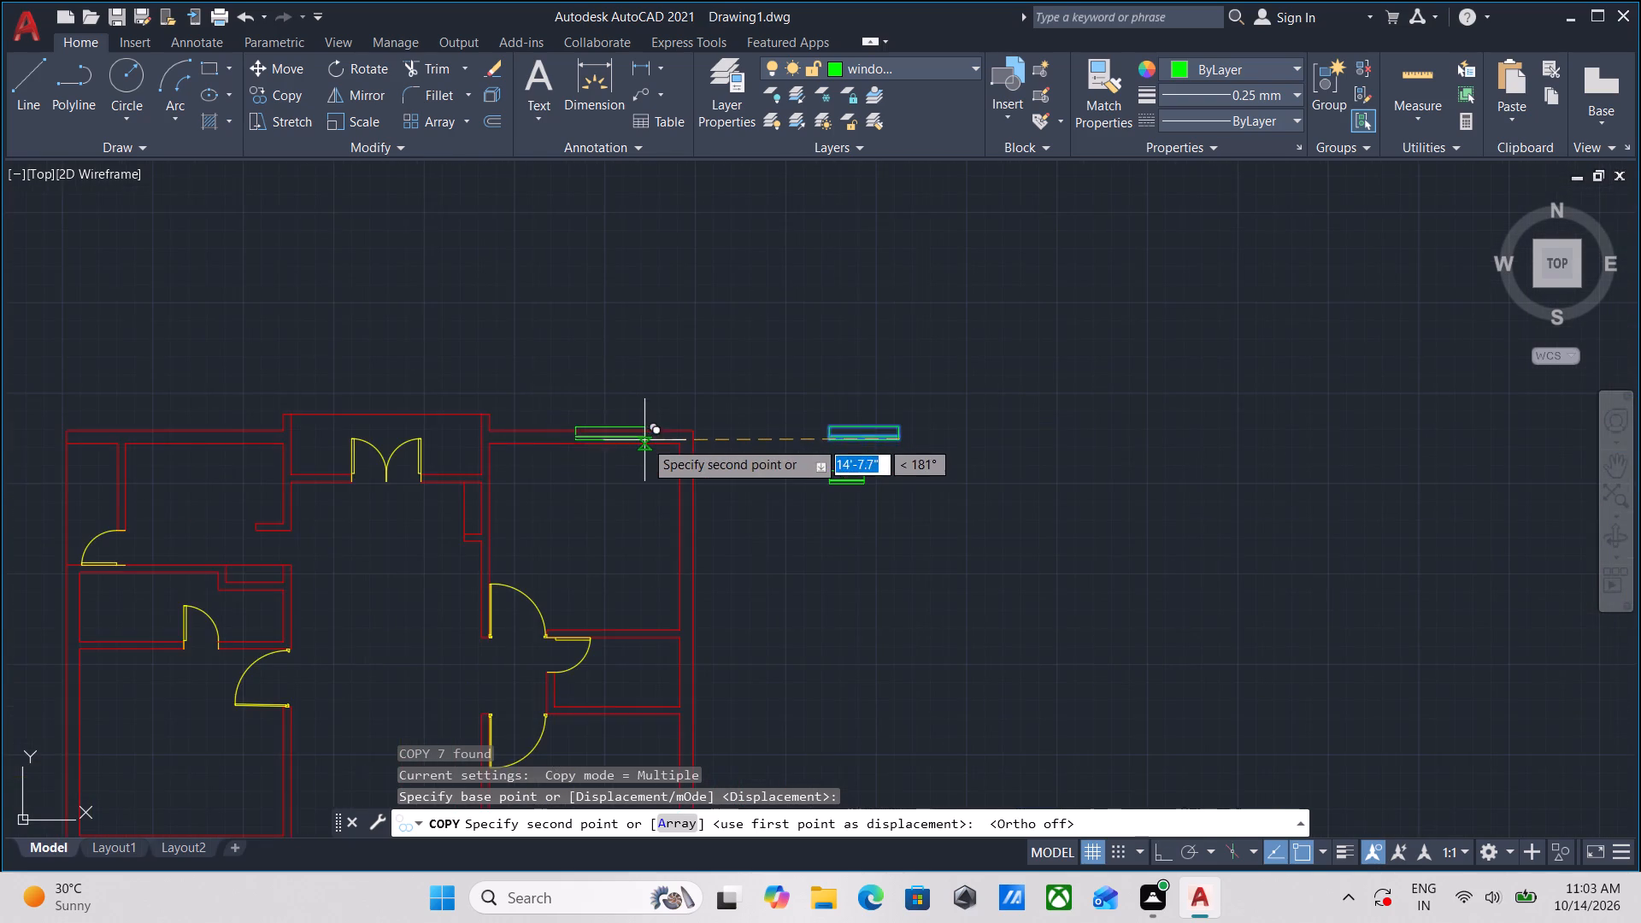
{"action": "scroll", "coordinate": [628, 450], "scroll_direction": "up", "scroll_amount": 3}
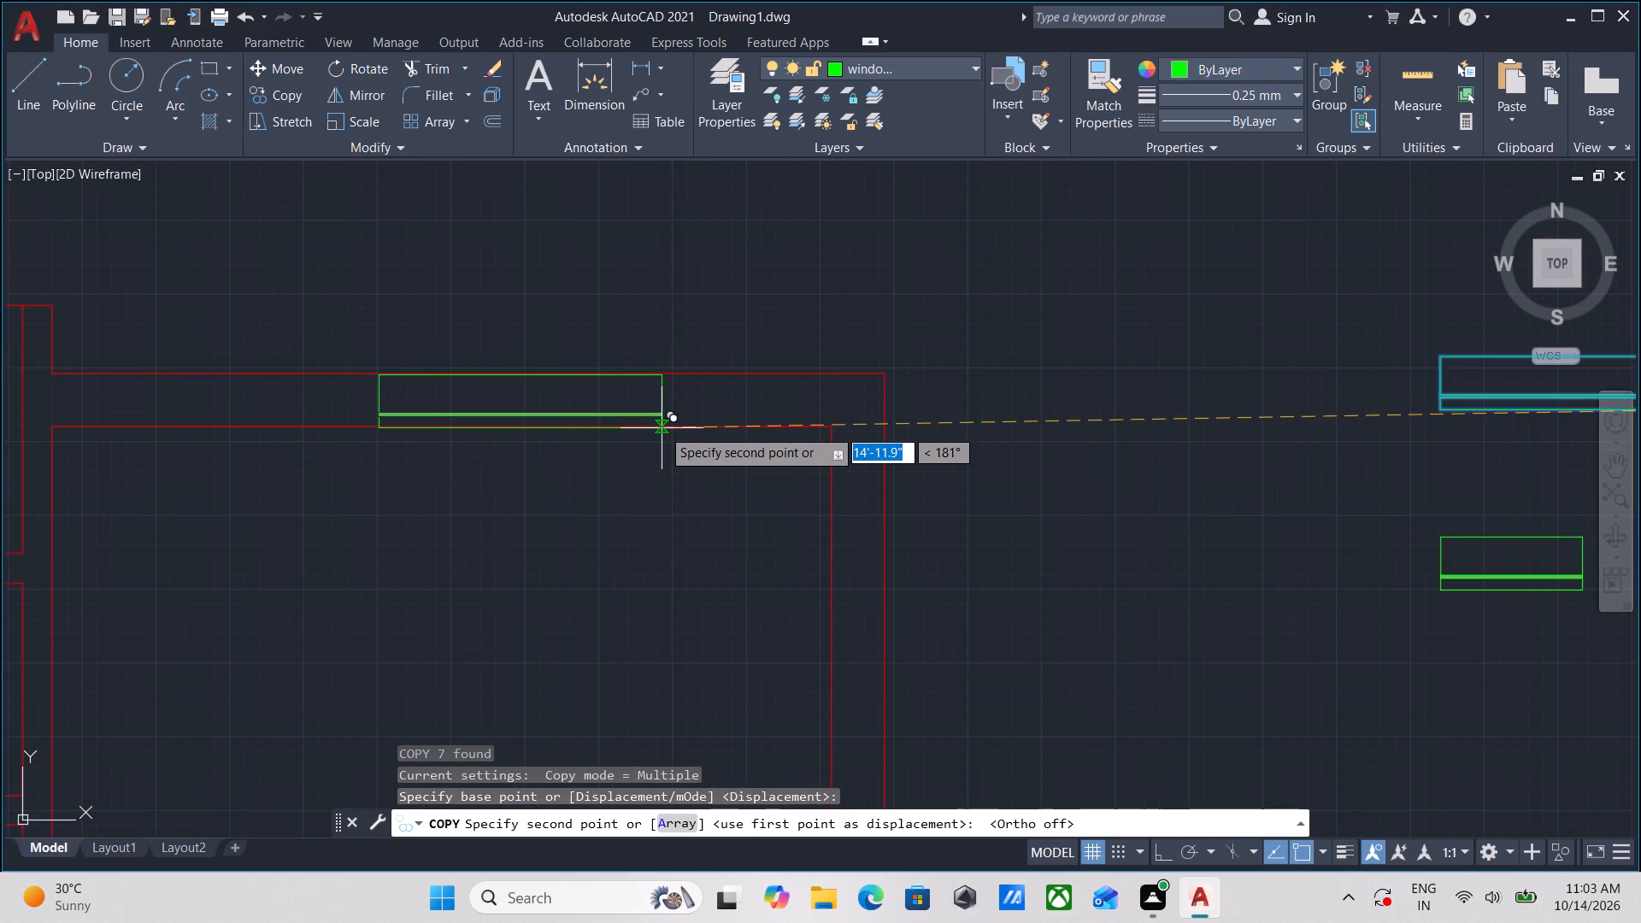
{"action": "scroll", "coordinate": [662, 428], "scroll_direction": "up", "scroll_amount": 3}
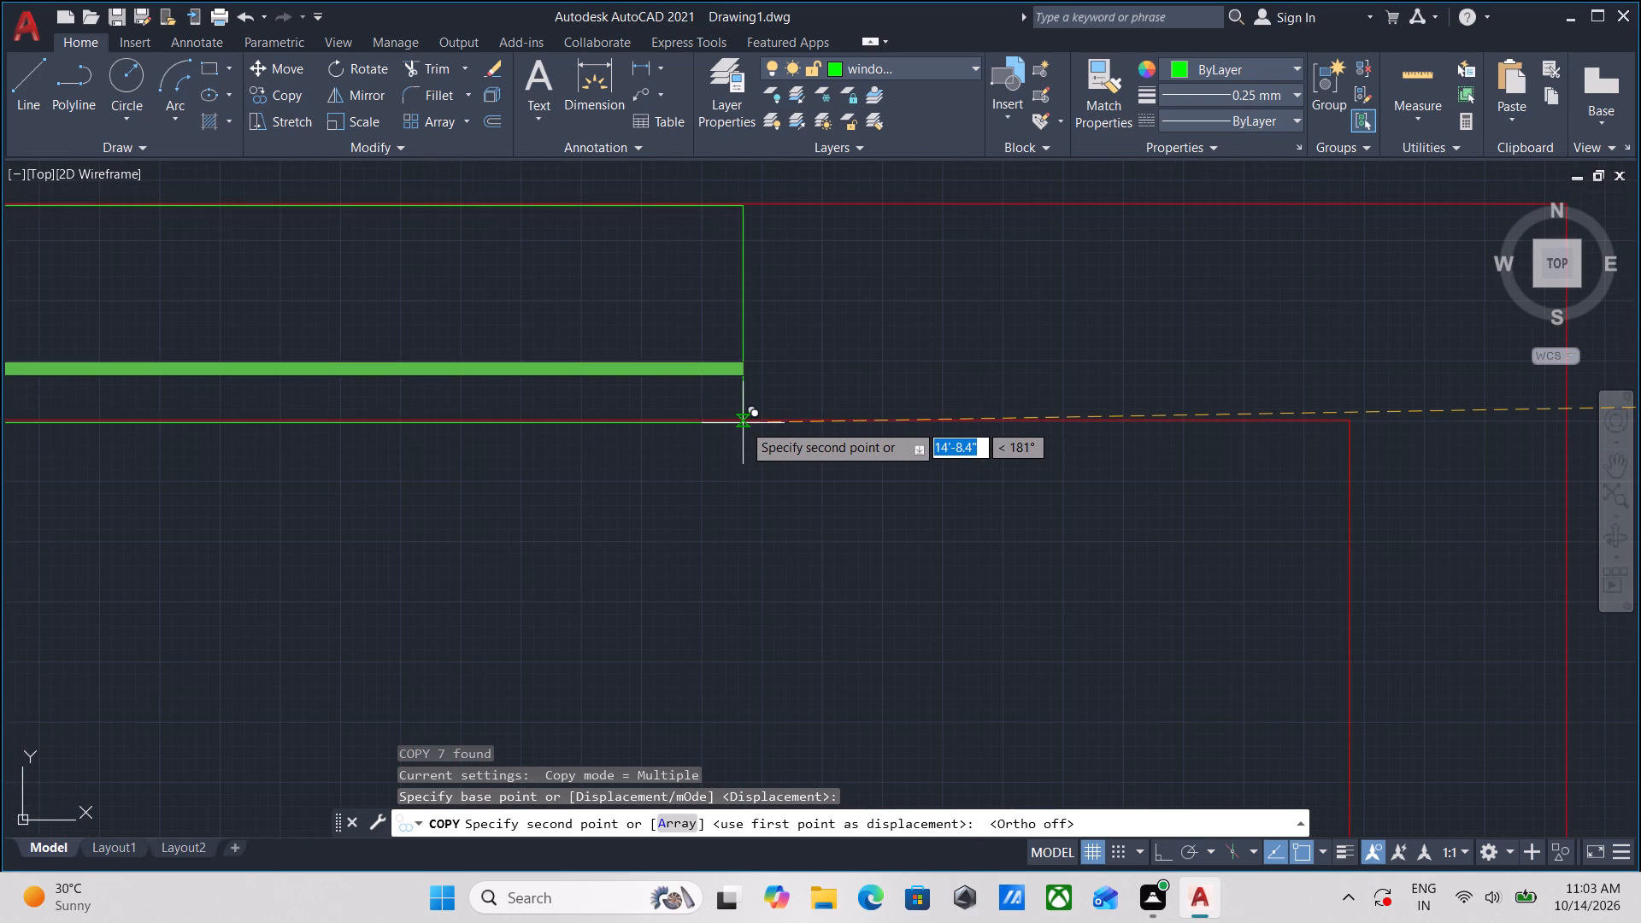
{"action": "left_click", "coordinate": [743, 423]}
{"action": "scroll", "coordinate": [935, 371], "scroll_direction": "down", "scroll_amount": 2}
{"action": "scroll", "coordinate": [887, 609], "scroll_direction": "down", "scroll_amount": 2}
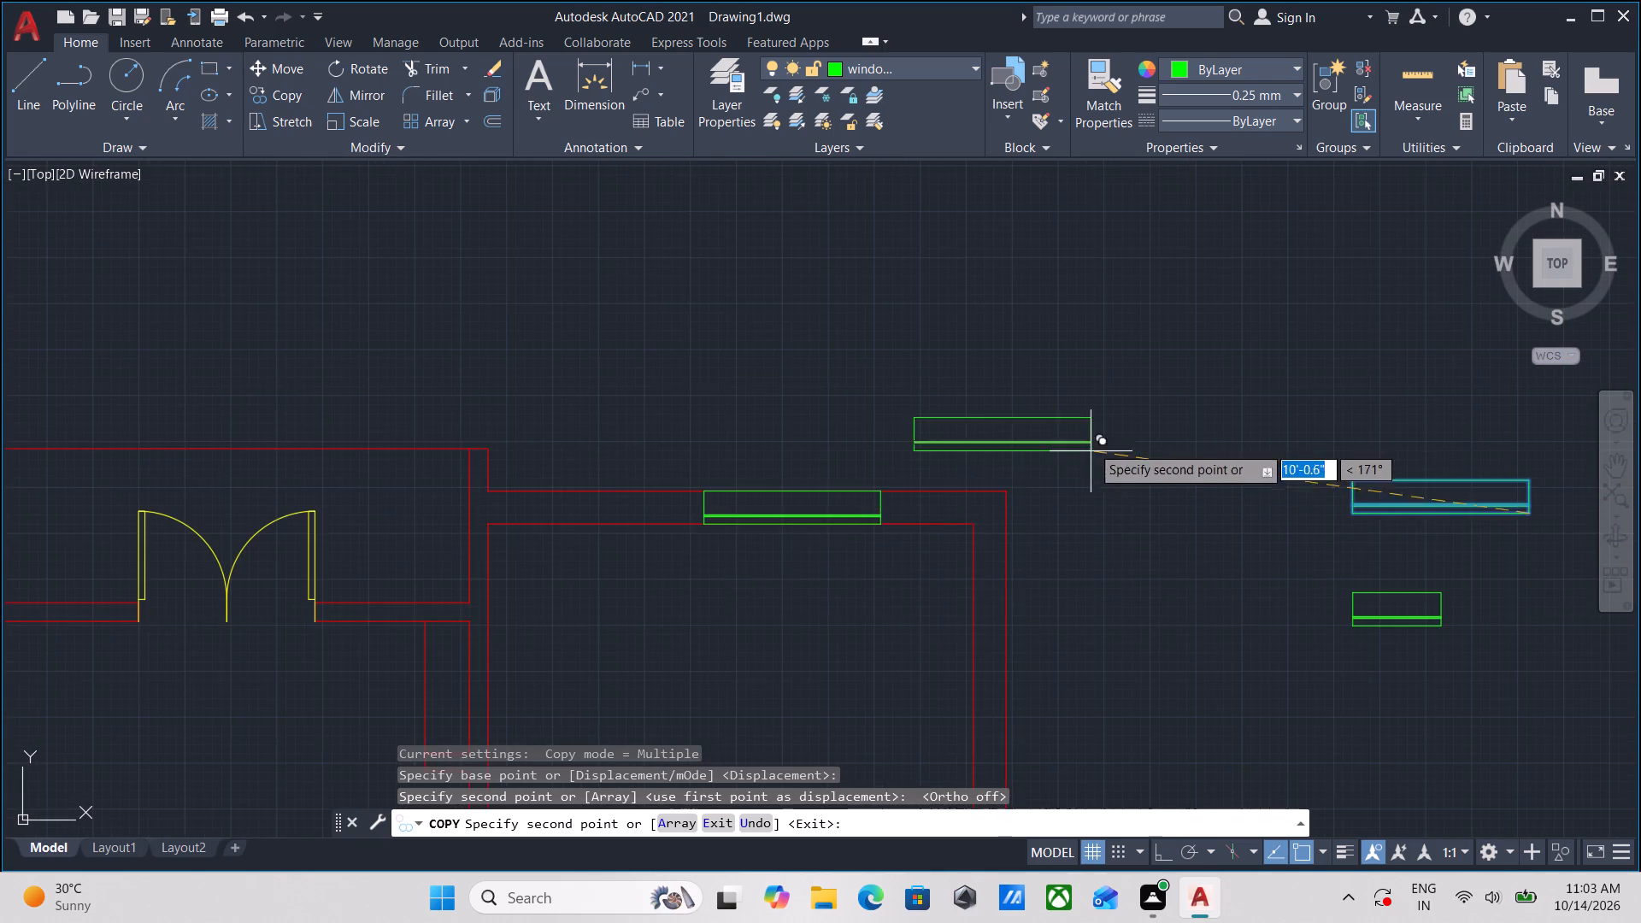
{"action": "middle_click_drag", "start_coordinate": [1088, 439], "coordinate": [912, 214]}
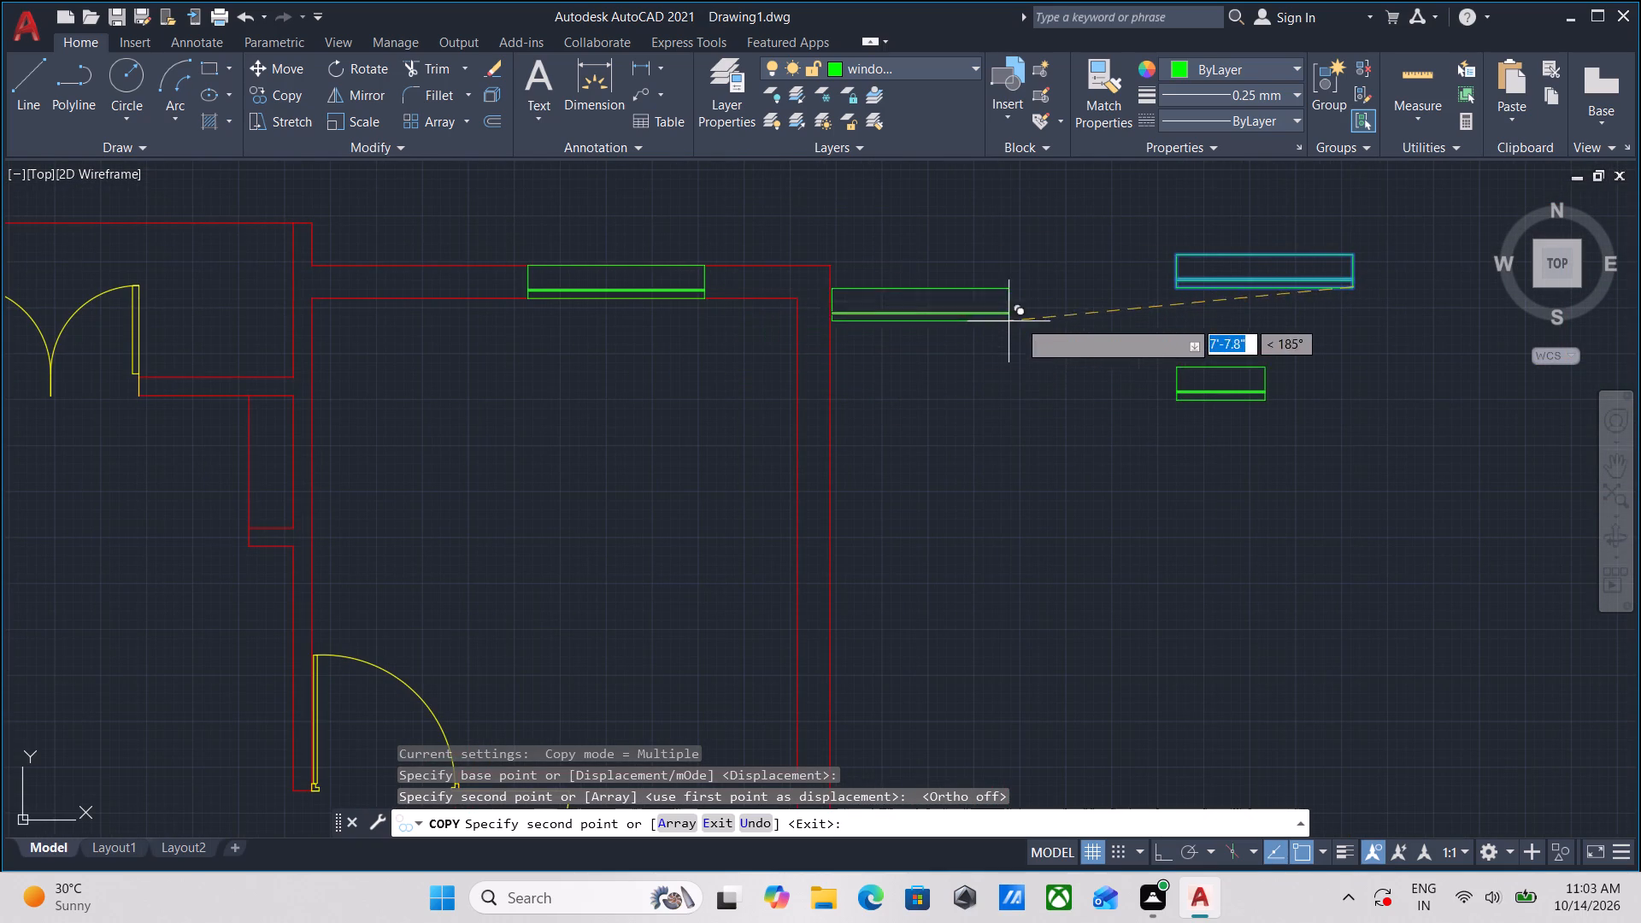
{"action": "middle_click_drag", "start_coordinate": [930, 375], "coordinate": [1157, 326]}
{"action": "scroll", "coordinate": [941, 374], "scroll_direction": "down", "scroll_amount": 1}
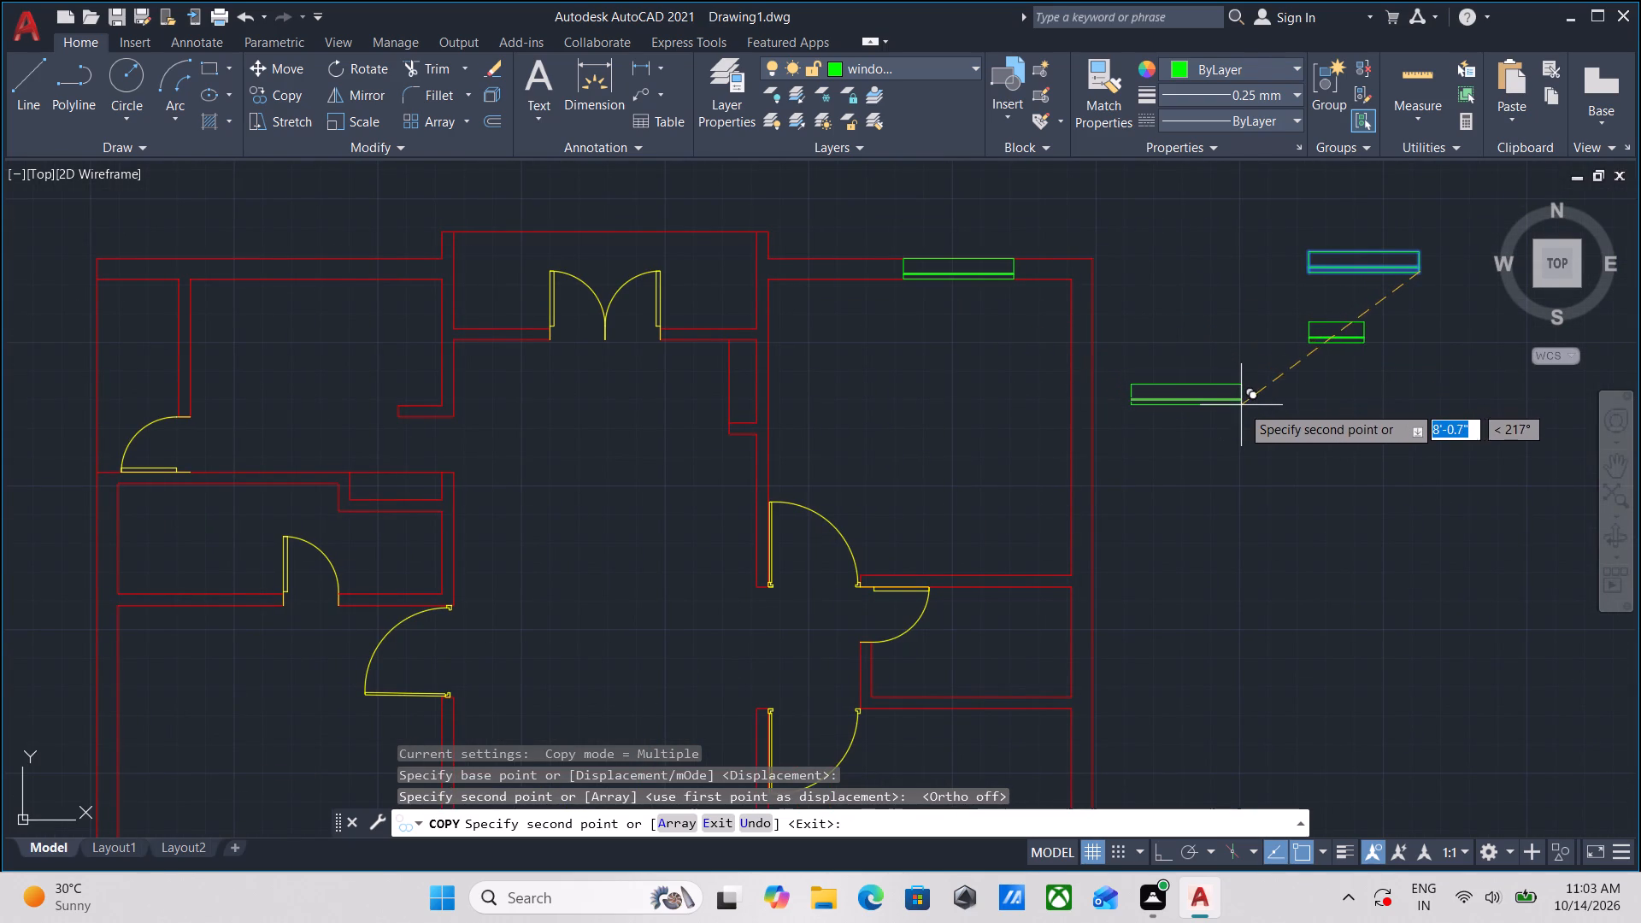
{"action": "key", "text": "Escape"}
Copy the original 4' window from its bottom-edge midpoint into the top exterior wall of the plan's upper-left room.
{"action": "scroll", "coordinate": [1364, 301], "scroll_direction": "up", "scroll_amount": 1}
{"action": "middle_click_drag", "start_coordinate": [1364, 301], "coordinate": [1232, 399]}
{"action": "left_click_drag", "start_coordinate": [1342, 385], "coordinate": [1278, 339]}
{"action": "left_click", "coordinate": [1195, 250]}
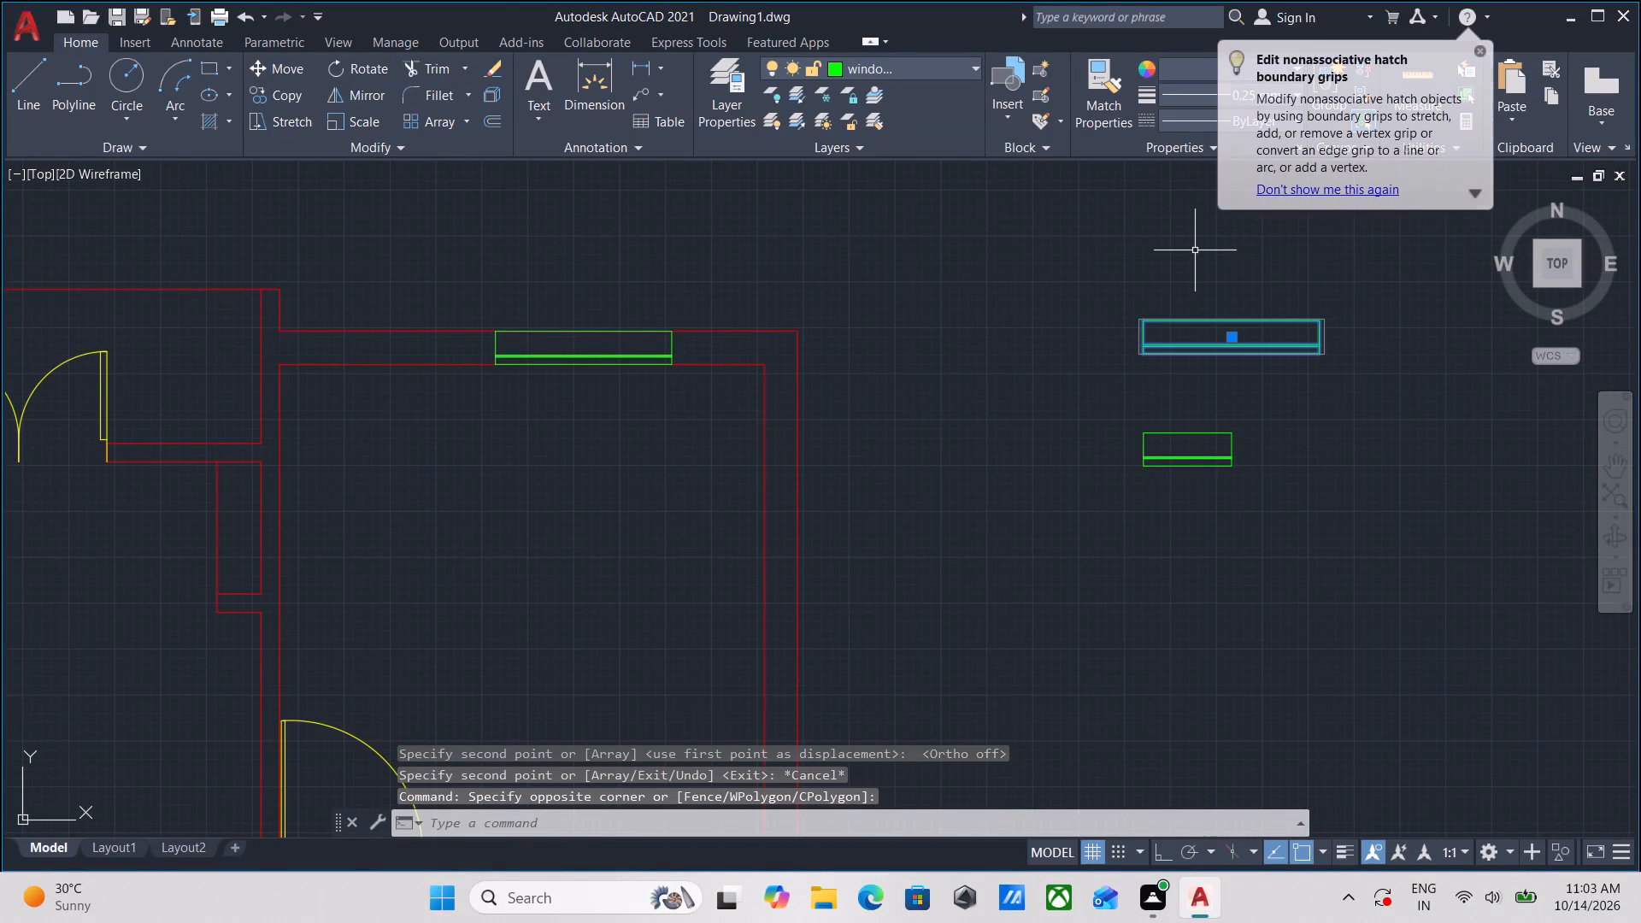
{"action": "type", "text": "CO"}
{"action": "key", "text": "Return"}
{"action": "scroll", "coordinate": [1198, 397], "scroll_direction": "up", "scroll_amount": 3}
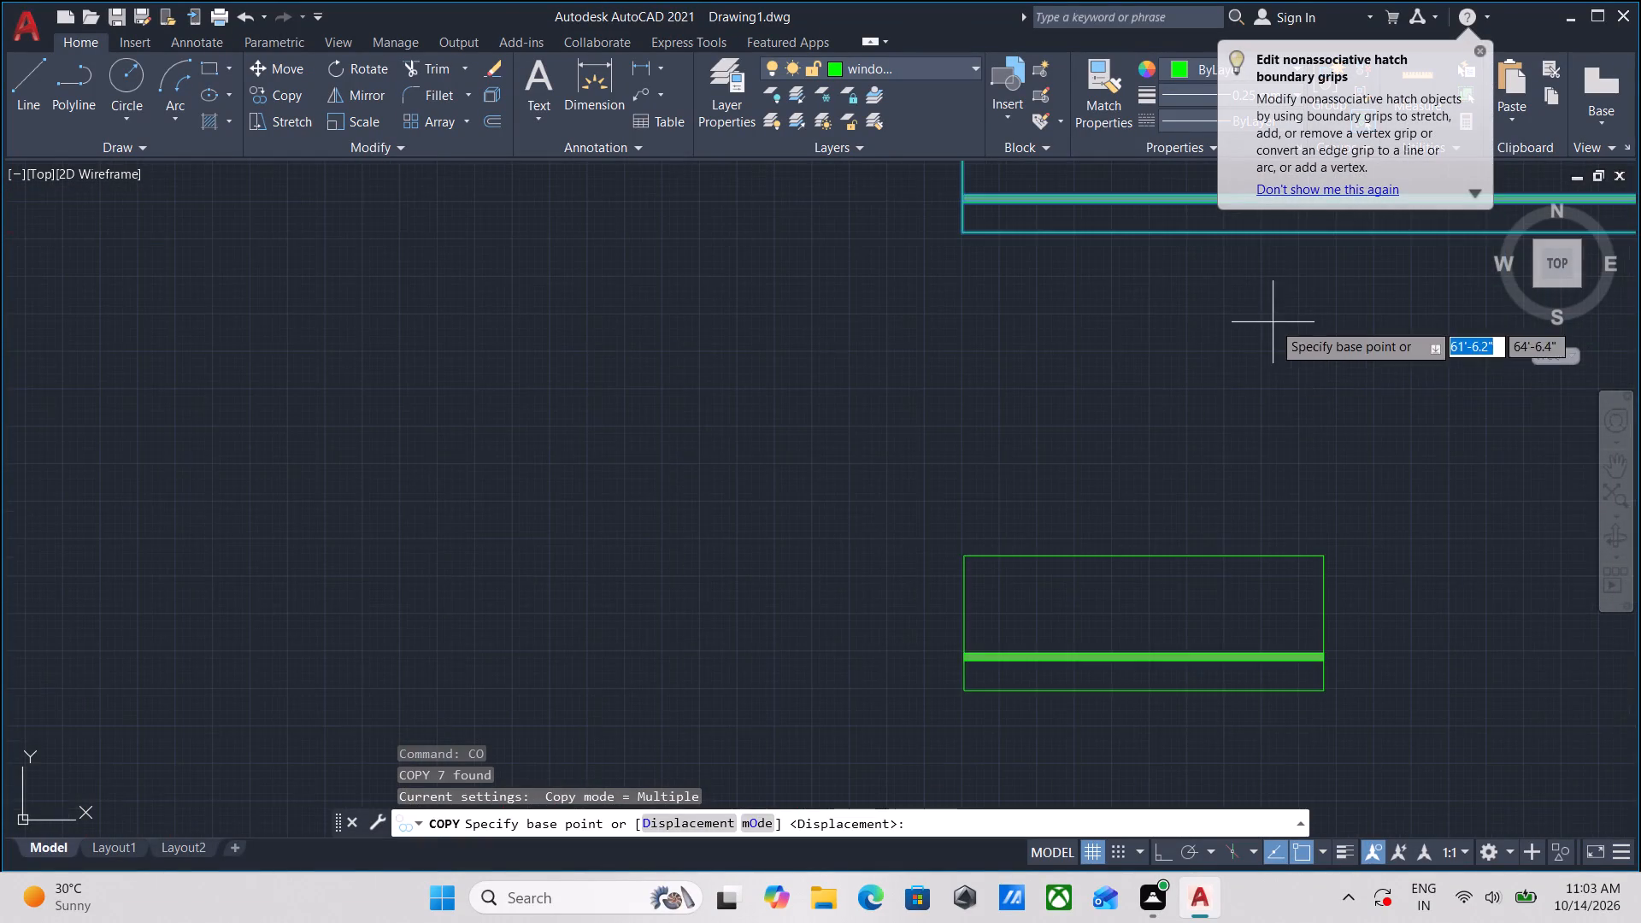
{"action": "middle_click_drag", "start_coordinate": [1273, 322], "coordinate": [1021, 472]}
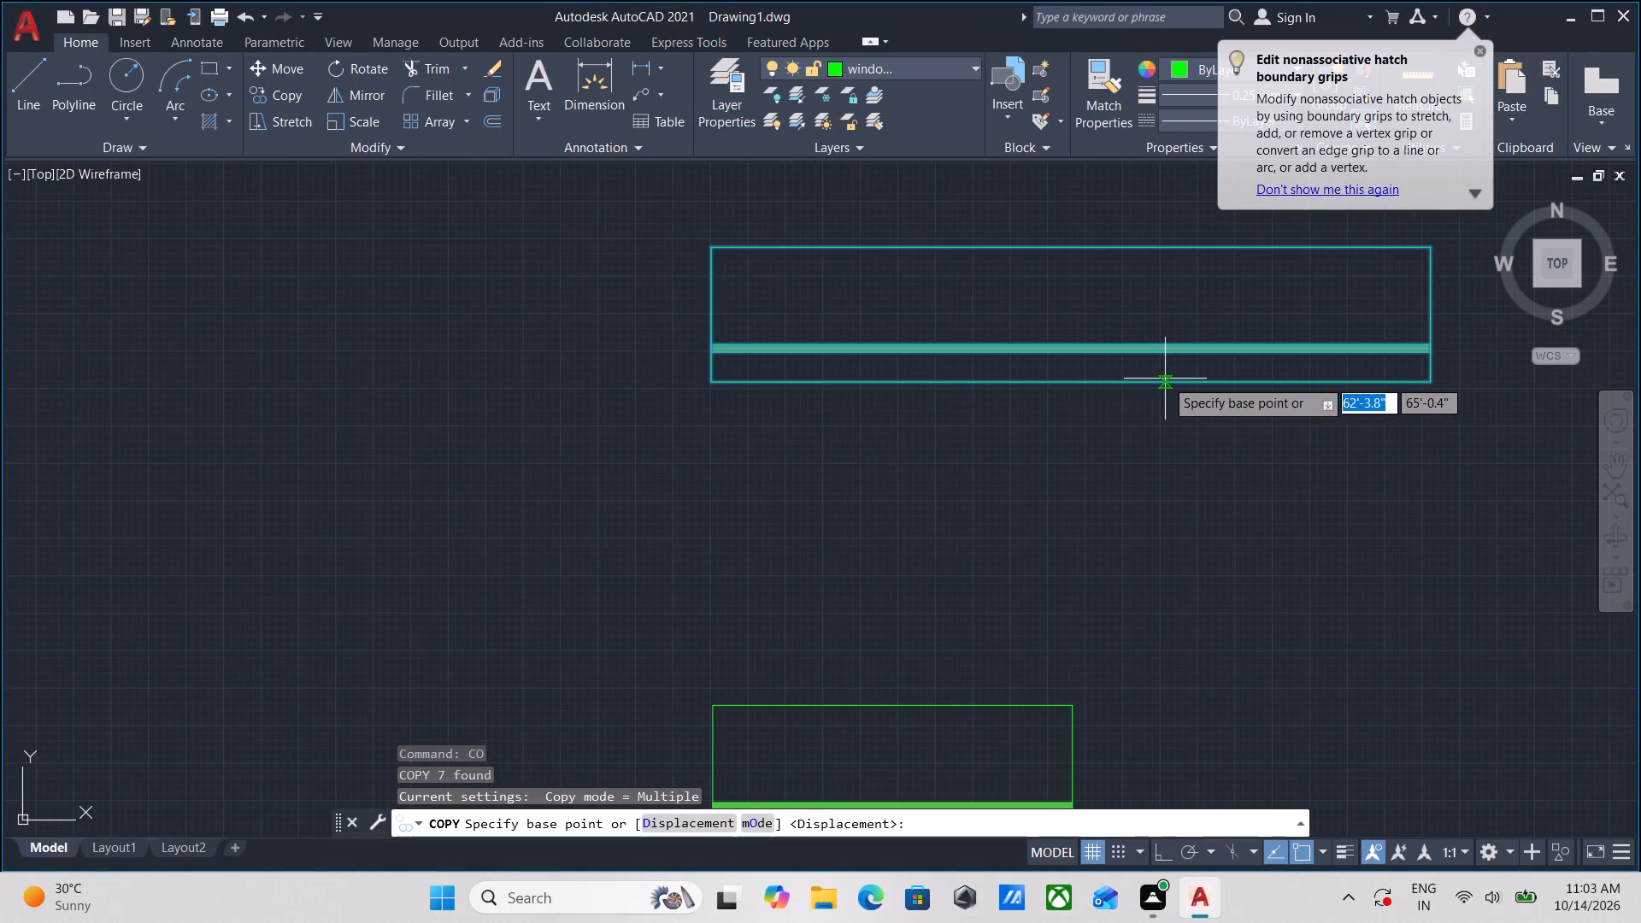
{"action": "left_click", "coordinate": [1074, 381]}
{"action": "scroll", "coordinate": [550, 493], "scroll_direction": "down", "scroll_amount": 2}
{"action": "middle_click_drag", "start_coordinate": [550, 493], "coordinate": [1006, 382]}
{"action": "scroll", "coordinate": [679, 435], "scroll_direction": "down", "scroll_amount": 3}
{"action": "middle_click_drag", "start_coordinate": [679, 435], "coordinate": [1021, 407]}
{"action": "scroll", "coordinate": [450, 409], "scroll_direction": "up", "scroll_amount": 1}
{"action": "middle_click_drag", "start_coordinate": [450, 409], "coordinate": [685, 515]}
{"action": "scroll", "coordinate": [738, 471], "scroll_direction": "up", "scroll_amount": 3}
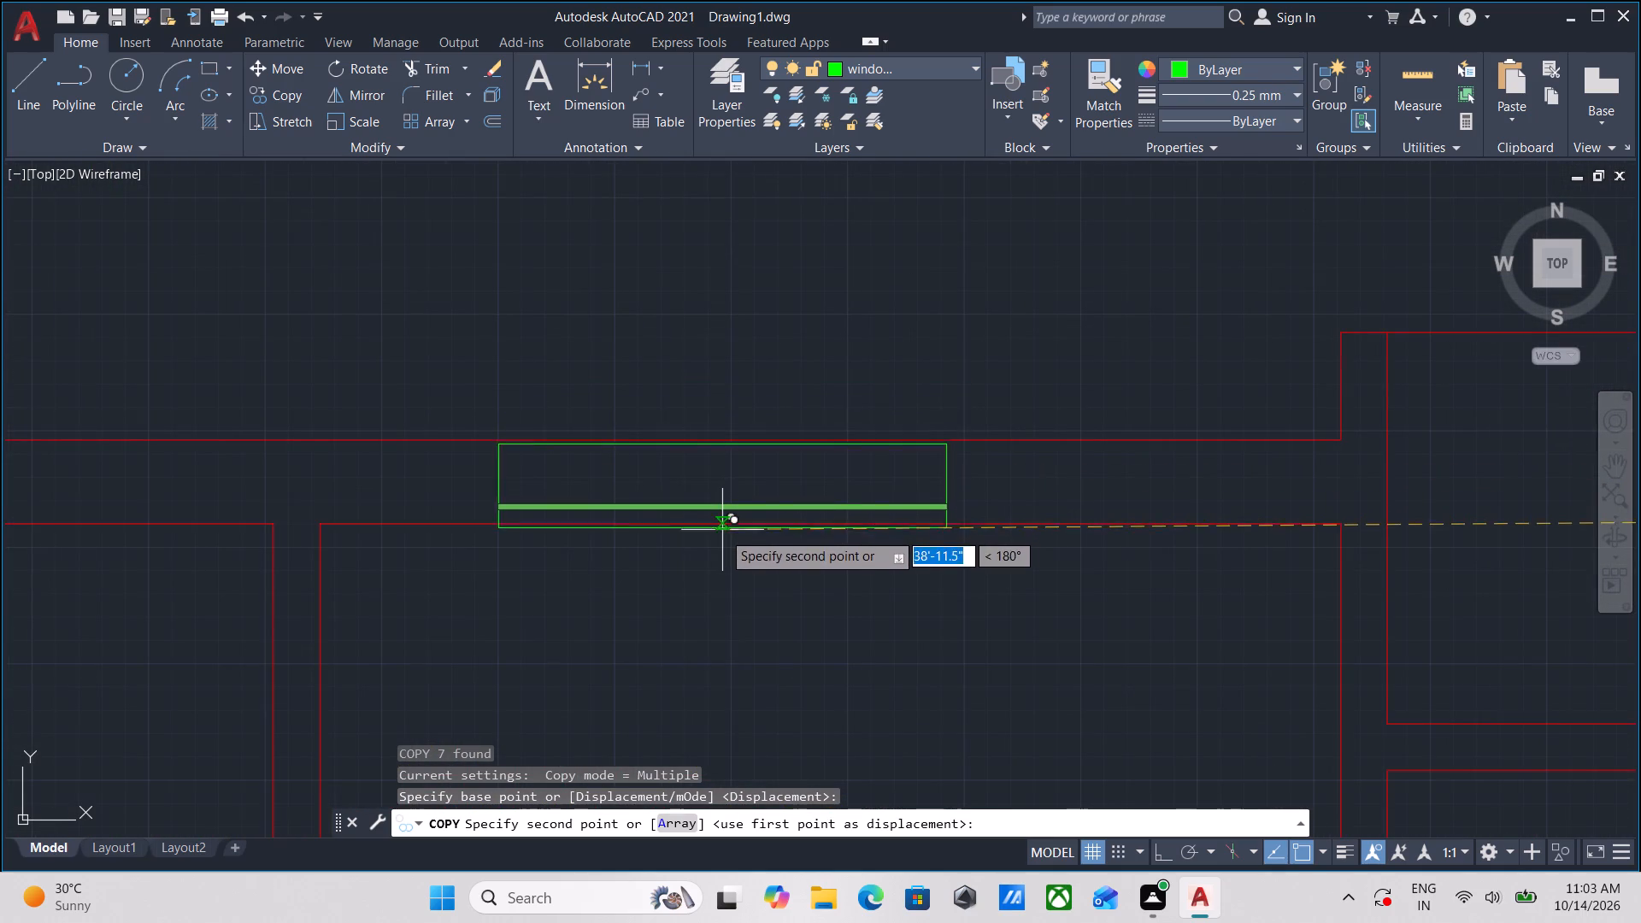
{"action": "left_click", "coordinate": [831, 522]}
{"action": "scroll", "coordinate": [936, 470], "scroll_direction": "down", "scroll_amount": 2}
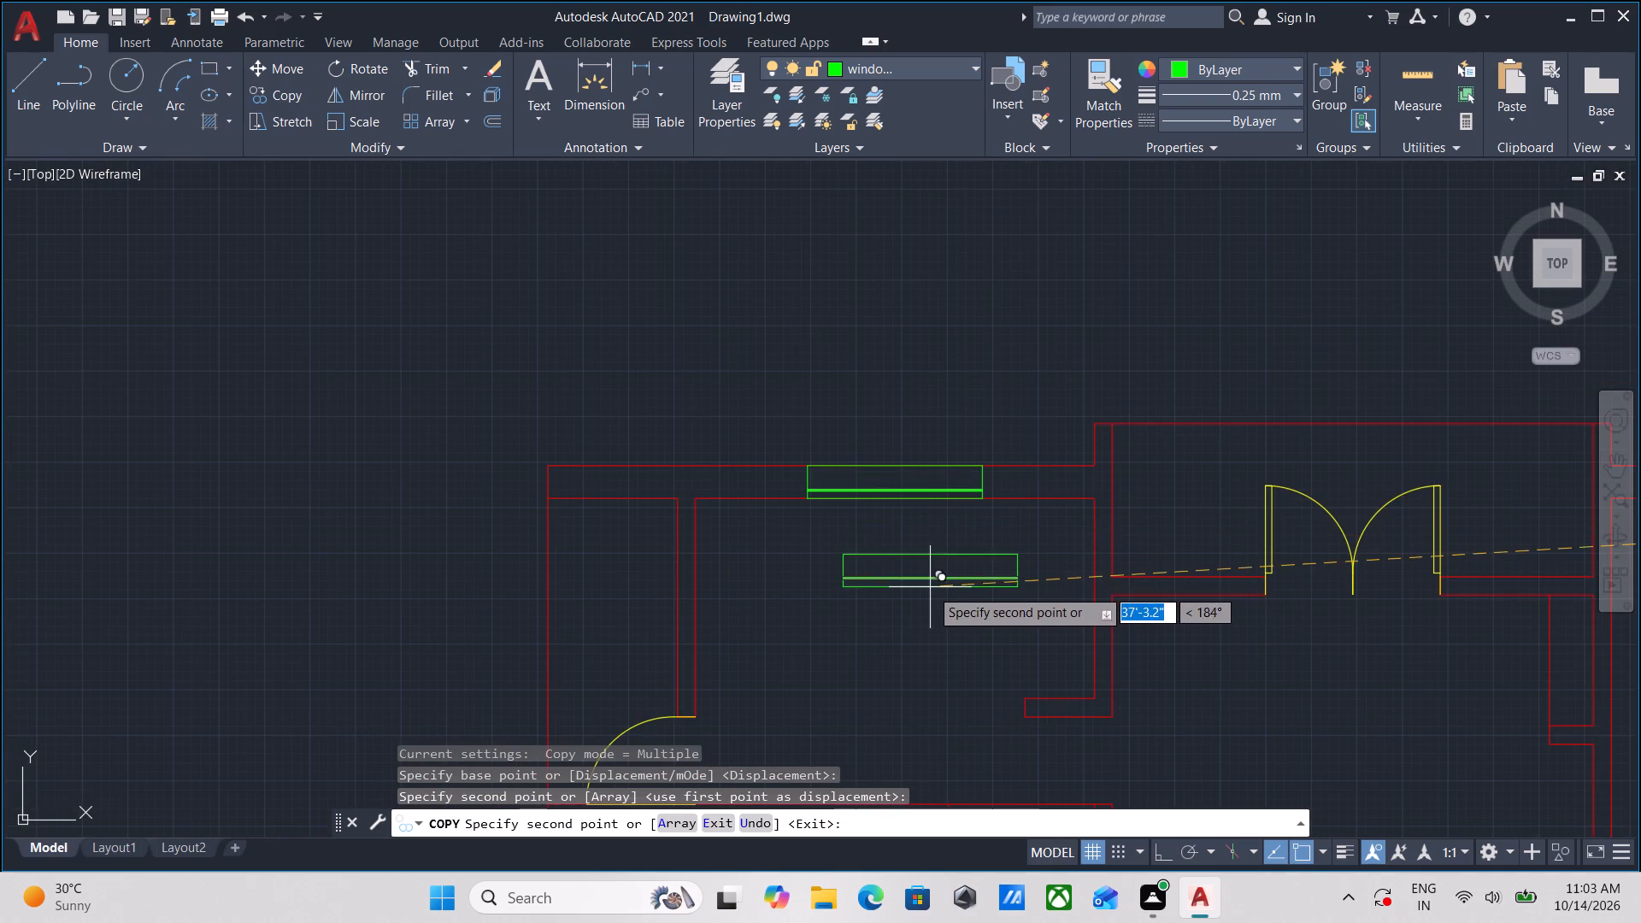
{"action": "middle_click_drag", "start_coordinate": [930, 581], "coordinate": [939, 452]}
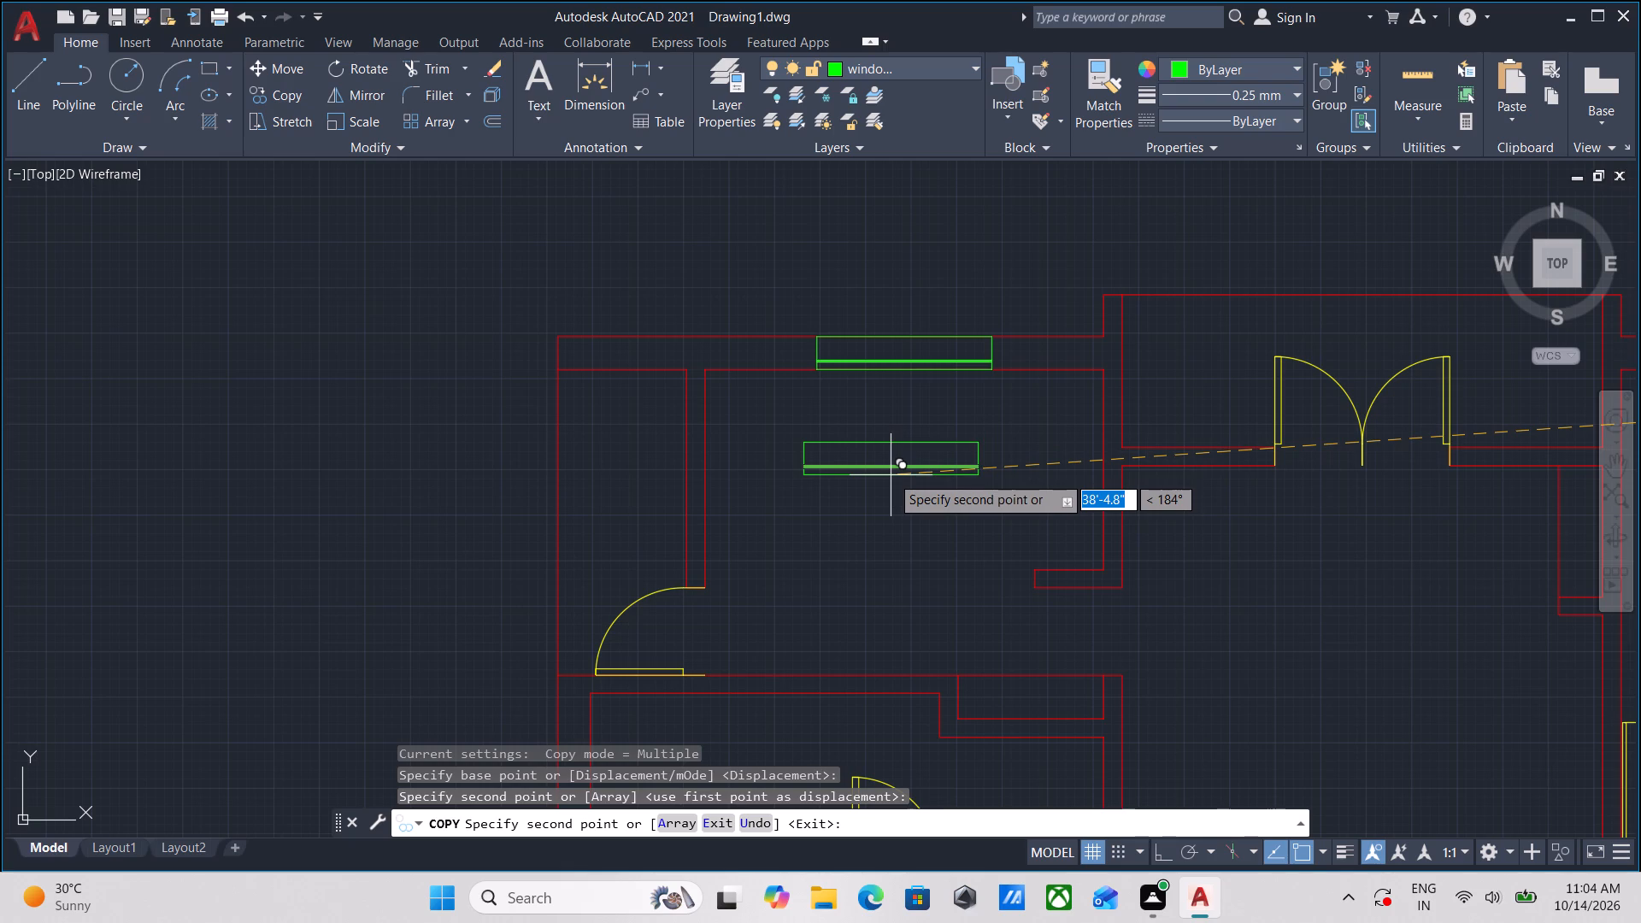
{"action": "middle_click_drag", "start_coordinate": [885, 567], "coordinate": [314, 451]}
{"action": "scroll", "coordinate": [653, 506], "scroll_direction": "down", "scroll_amount": 1}
{"action": "middle_click_drag", "start_coordinate": [653, 506], "coordinate": [317, 477]}
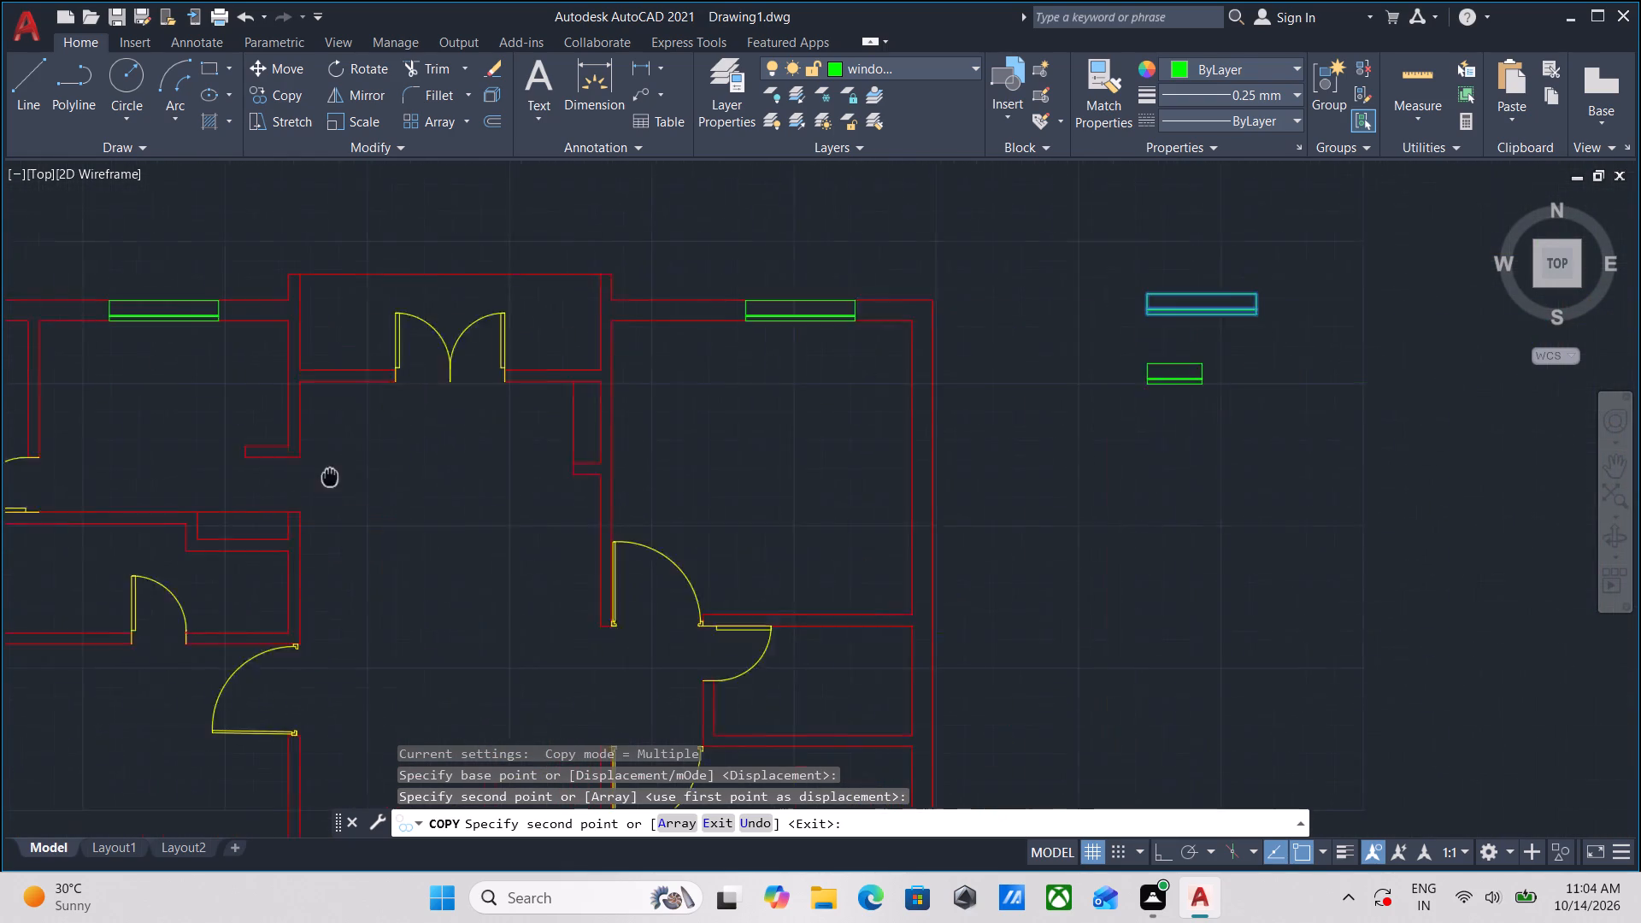
{"action": "middle_click_drag", "start_coordinate": [317, 477], "coordinate": [298, 477]}
{"action": "scroll", "coordinate": [1117, 379], "scroll_direction": "down", "scroll_amount": 1}
{"action": "scroll", "coordinate": [1130, 345], "scroll_direction": "up", "scroll_amount": 2}
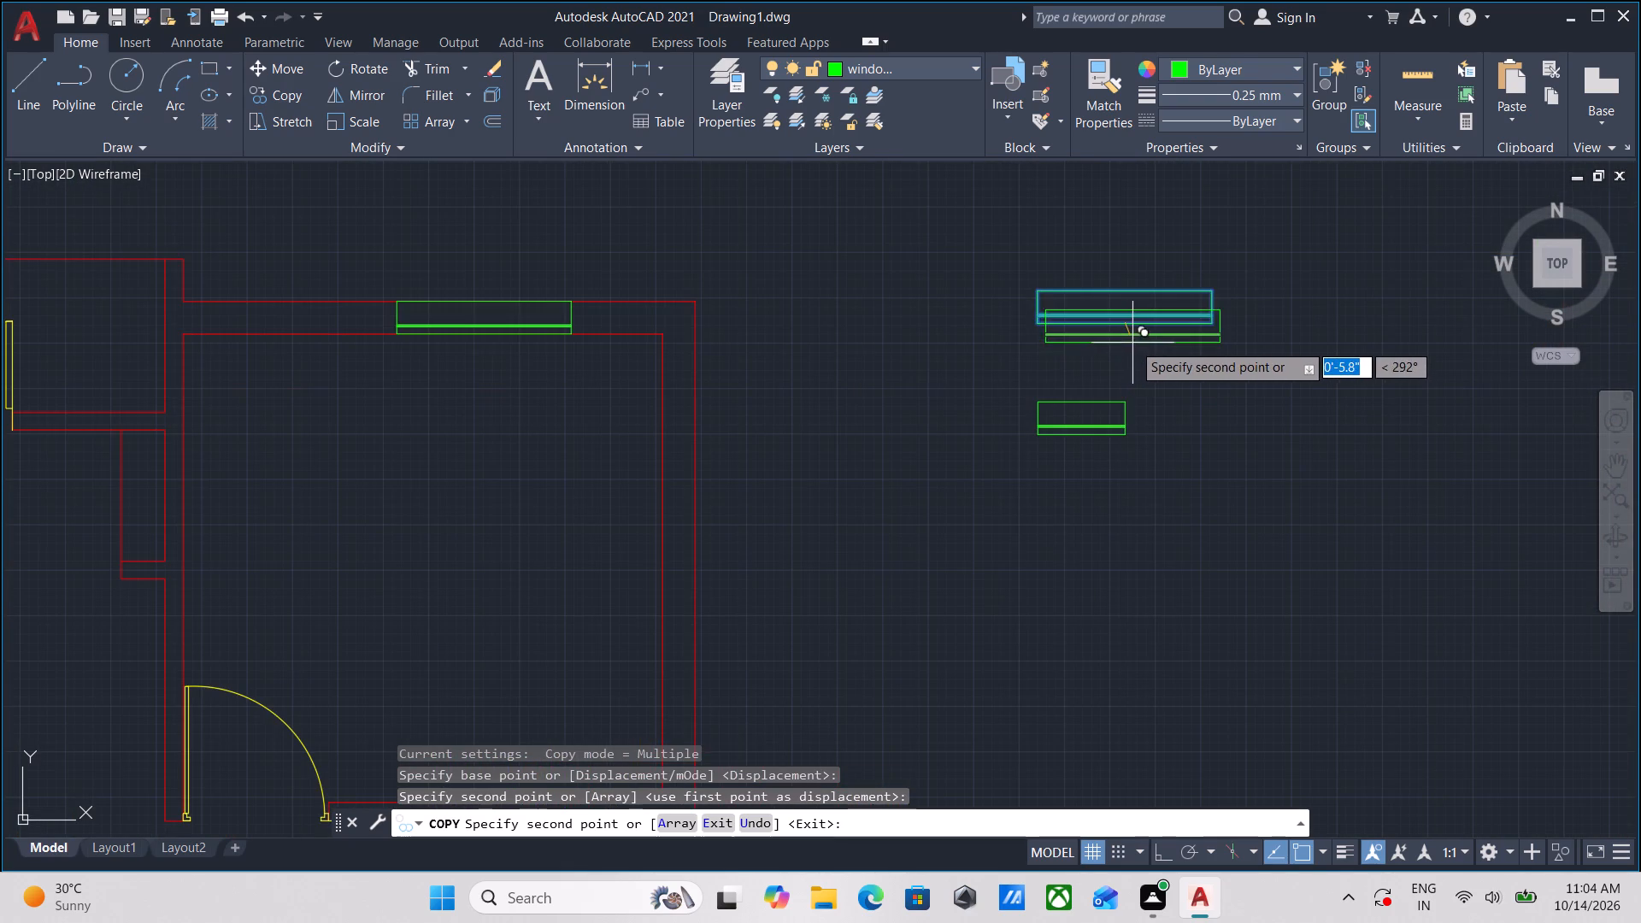
{"action": "key", "text": "Escape"}
Rotate the grouped 2' window 90° about its lower-left corner so it stands vertical.
{"action": "left_click_drag", "start_coordinate": [1147, 485], "coordinate": [1138, 472]}
{"action": "left_click", "coordinate": [1050, 385]}
{"action": "type", "text": "RO"}
{"action": "key", "text": "Return"}
{"action": "scroll", "coordinate": [1036, 419], "scroll_direction": "up", "scroll_amount": 3}
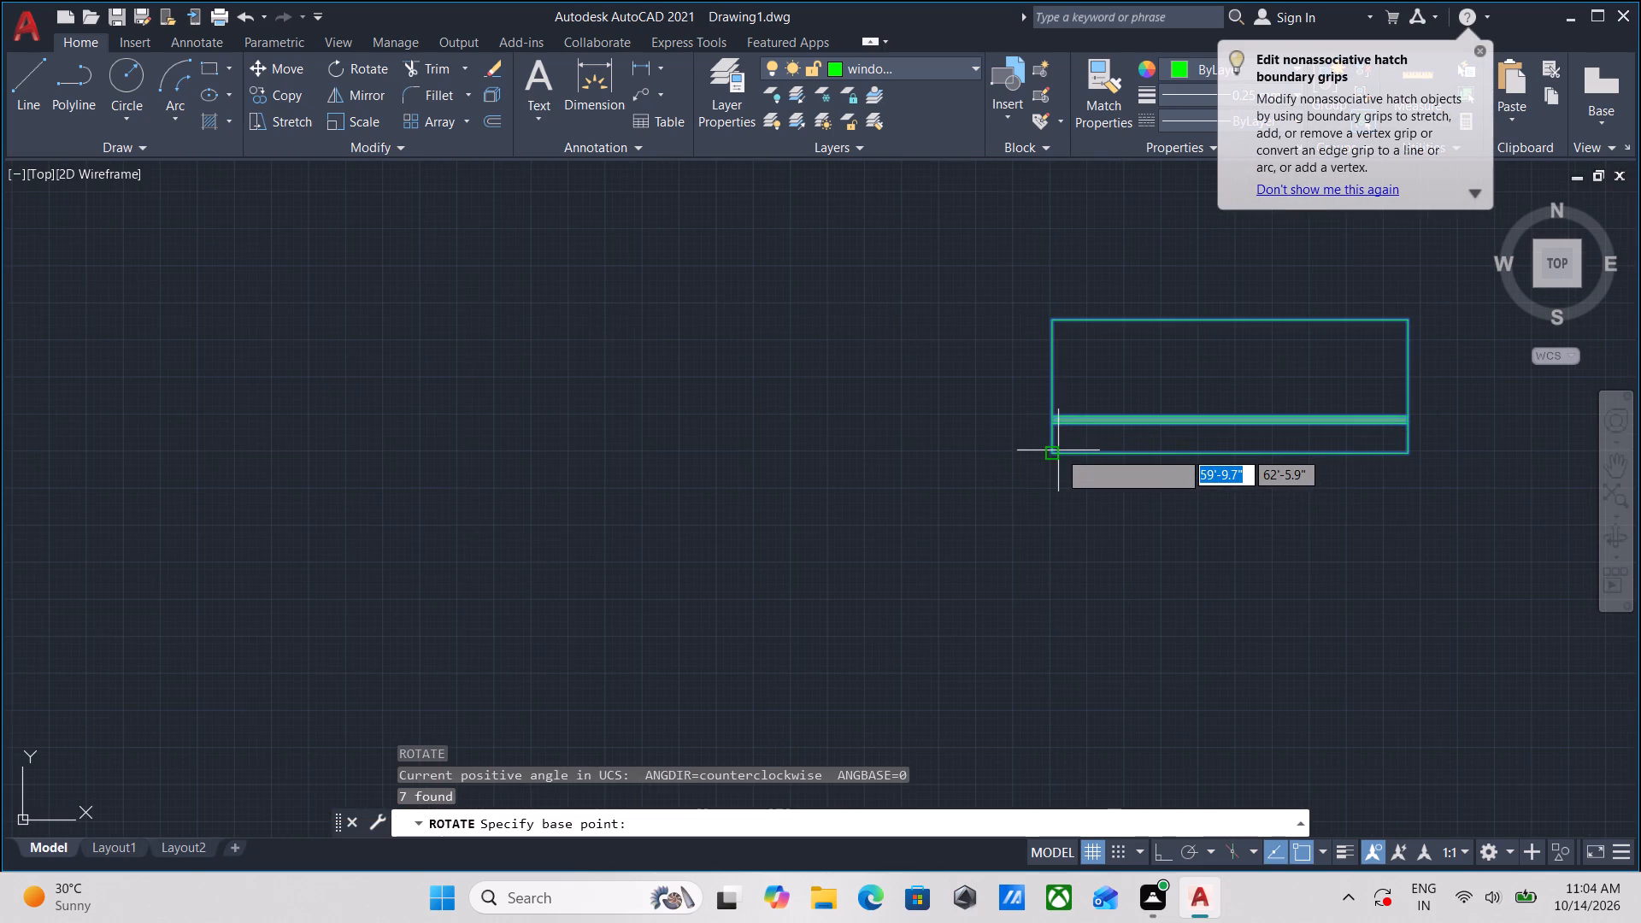
{"action": "left_click", "coordinate": [1056, 450]}
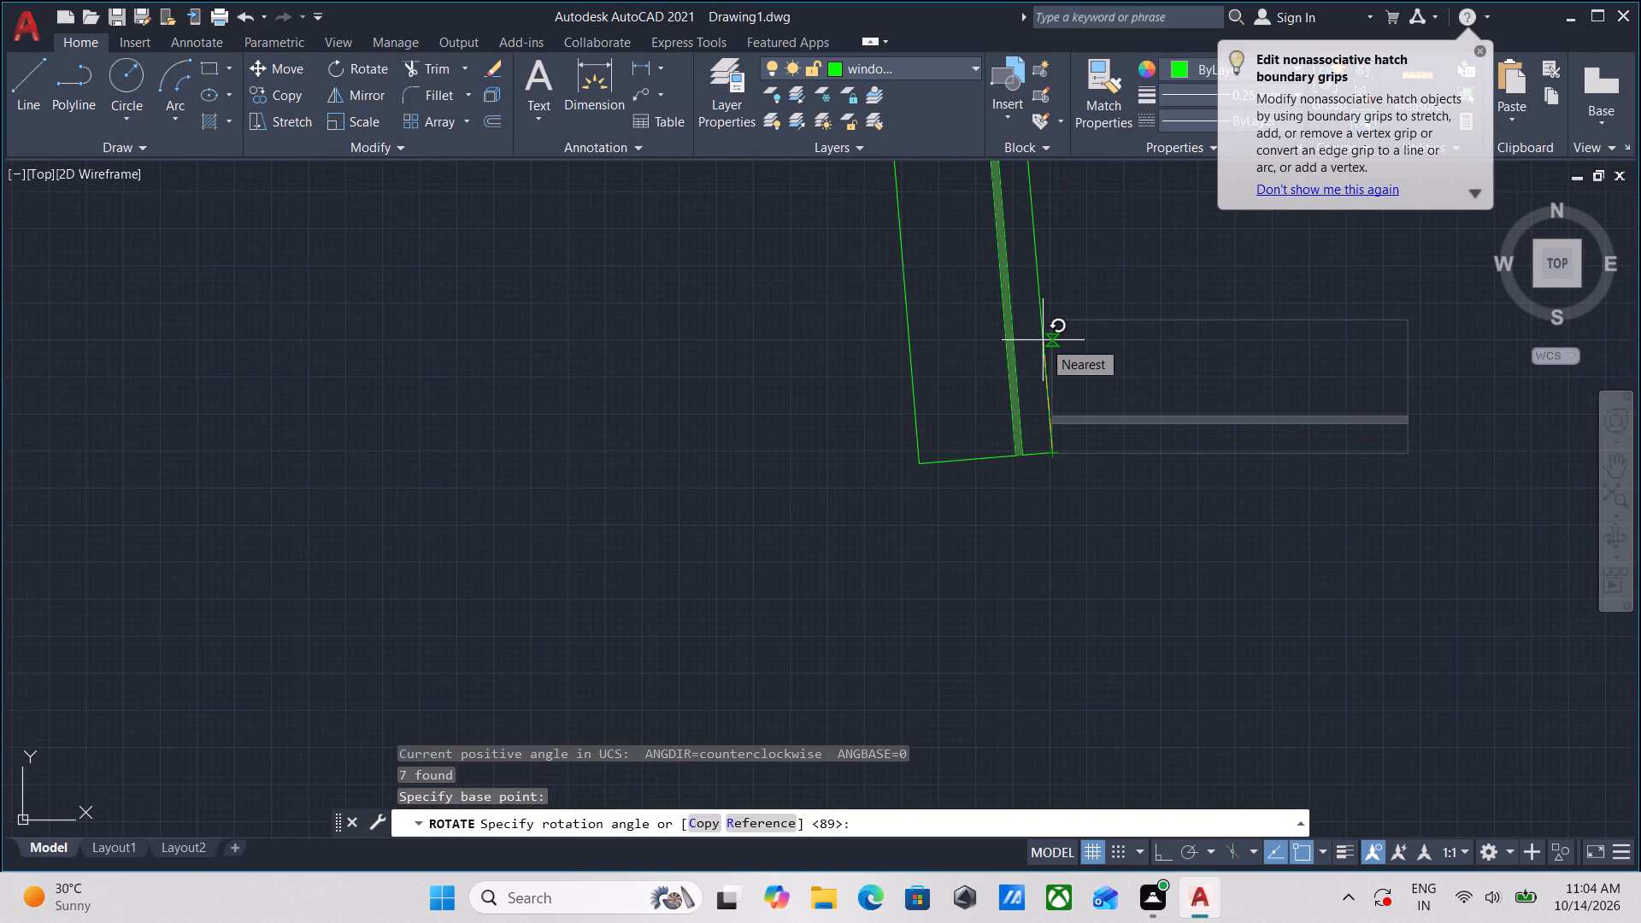
{"action": "key", "text": "F8"}
{"action": "scroll", "coordinate": [1067, 311], "scroll_direction": "down", "scroll_amount": 1}
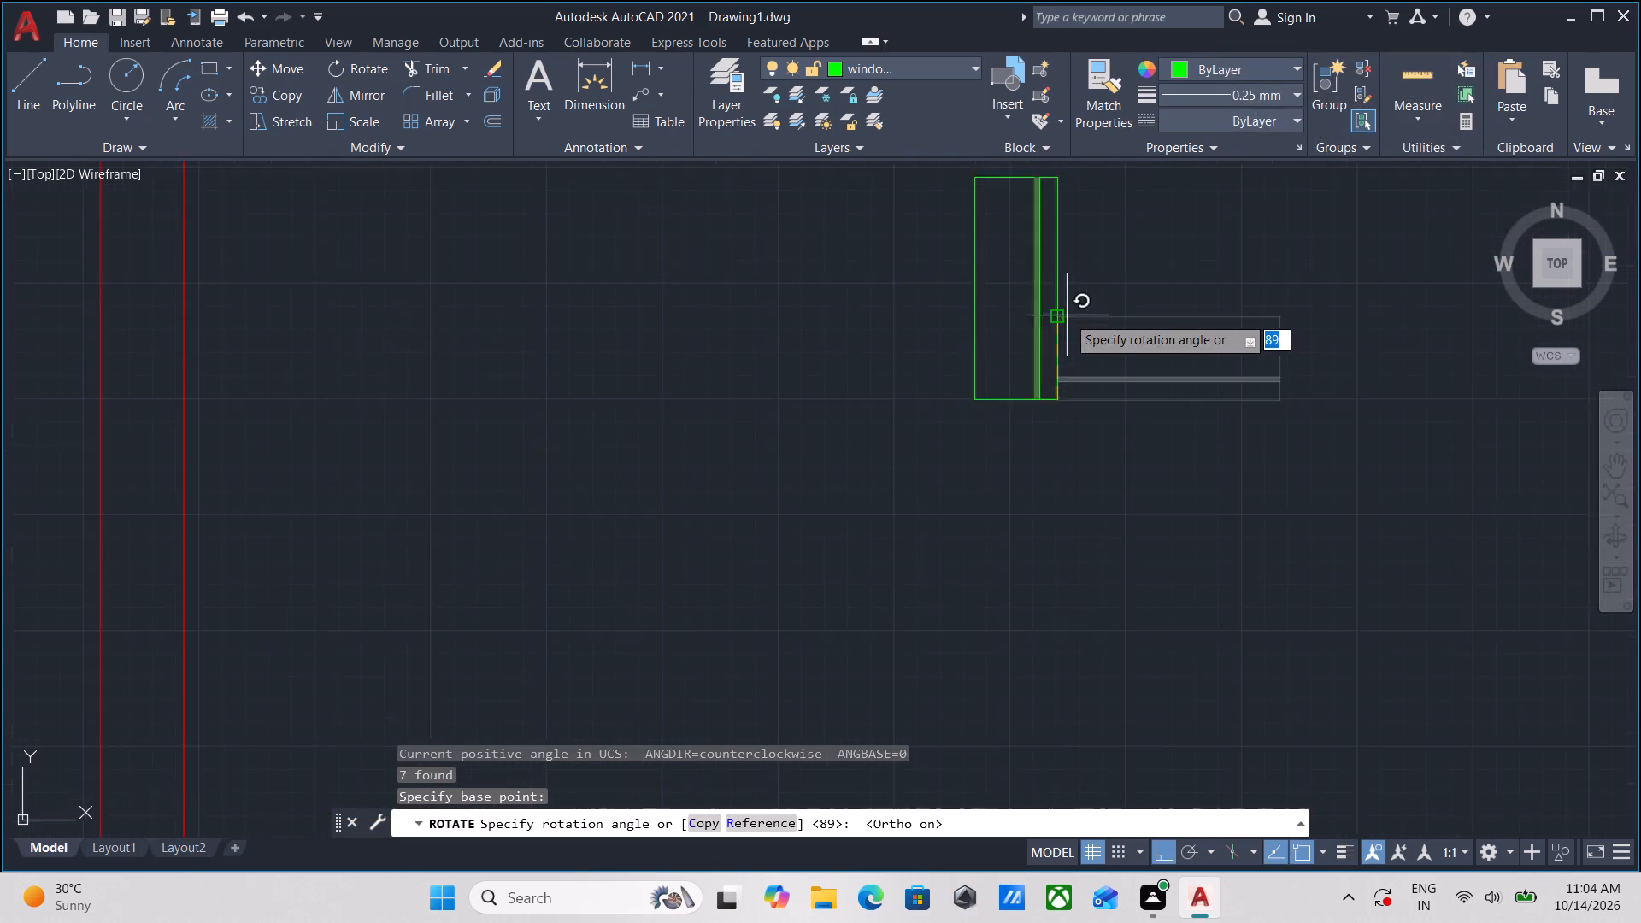
{"action": "middle_click_drag", "start_coordinate": [1067, 315], "coordinate": [1048, 449]}
{"action": "scroll", "coordinate": [1039, 381], "scroll_direction": "up", "scroll_amount": 5}
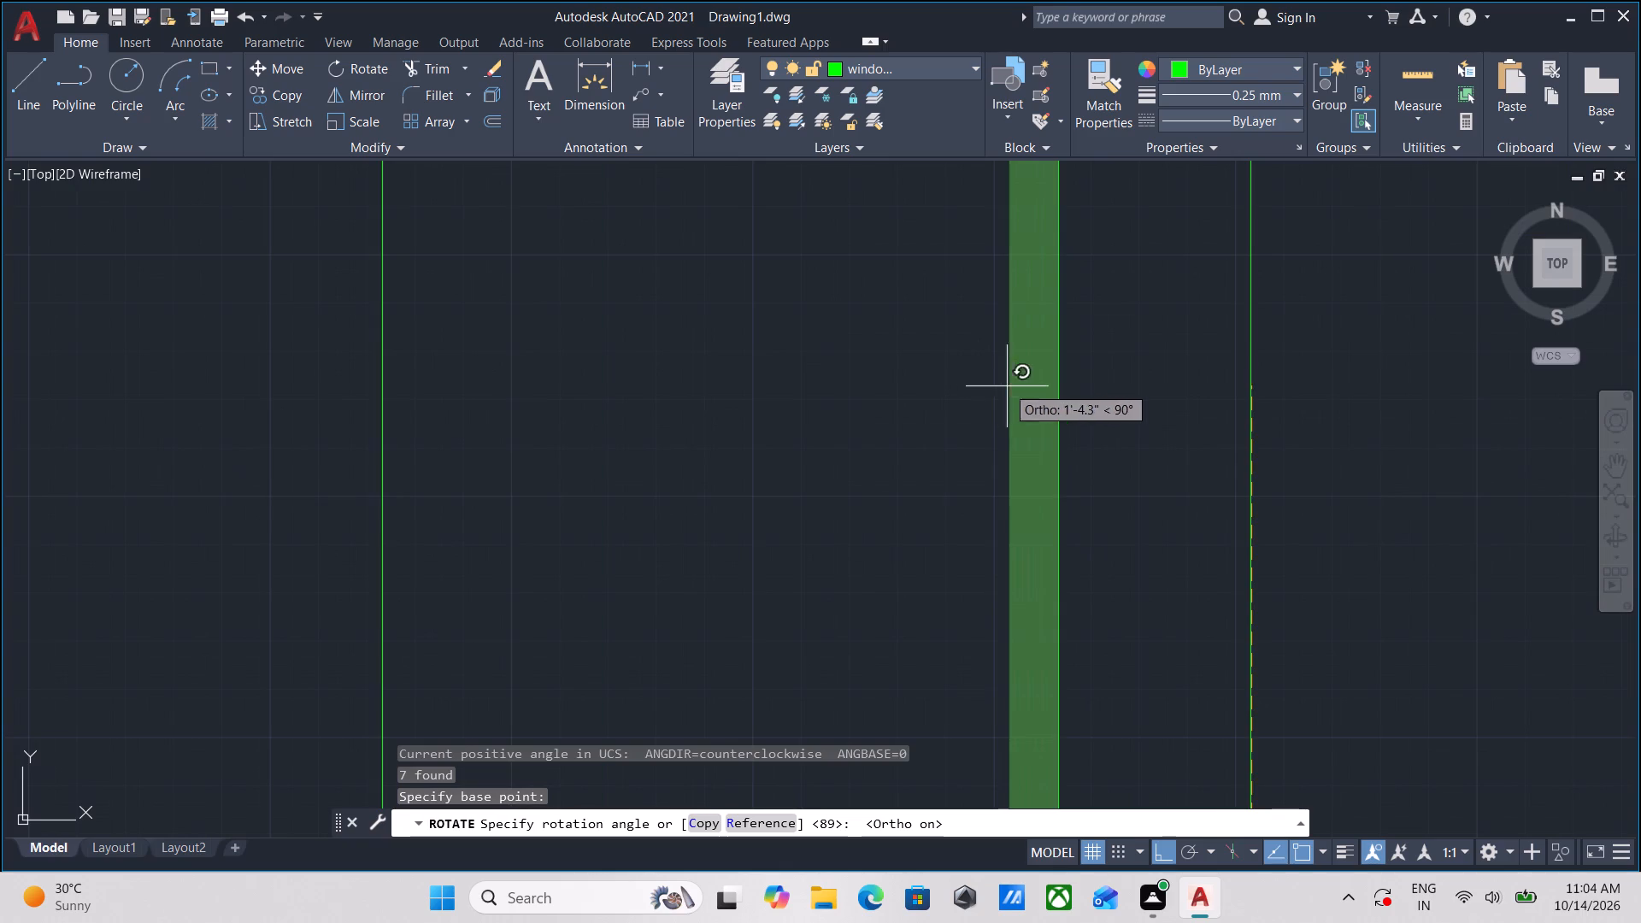
{"action": "scroll", "coordinate": [1192, 358], "scroll_direction": "down", "scroll_amount": 2}
{"action": "middle_click_drag", "start_coordinate": [1192, 358], "coordinate": [899, 615]}
{"action": "scroll", "coordinate": [959, 444], "scroll_direction": "down", "scroll_amount": 3}
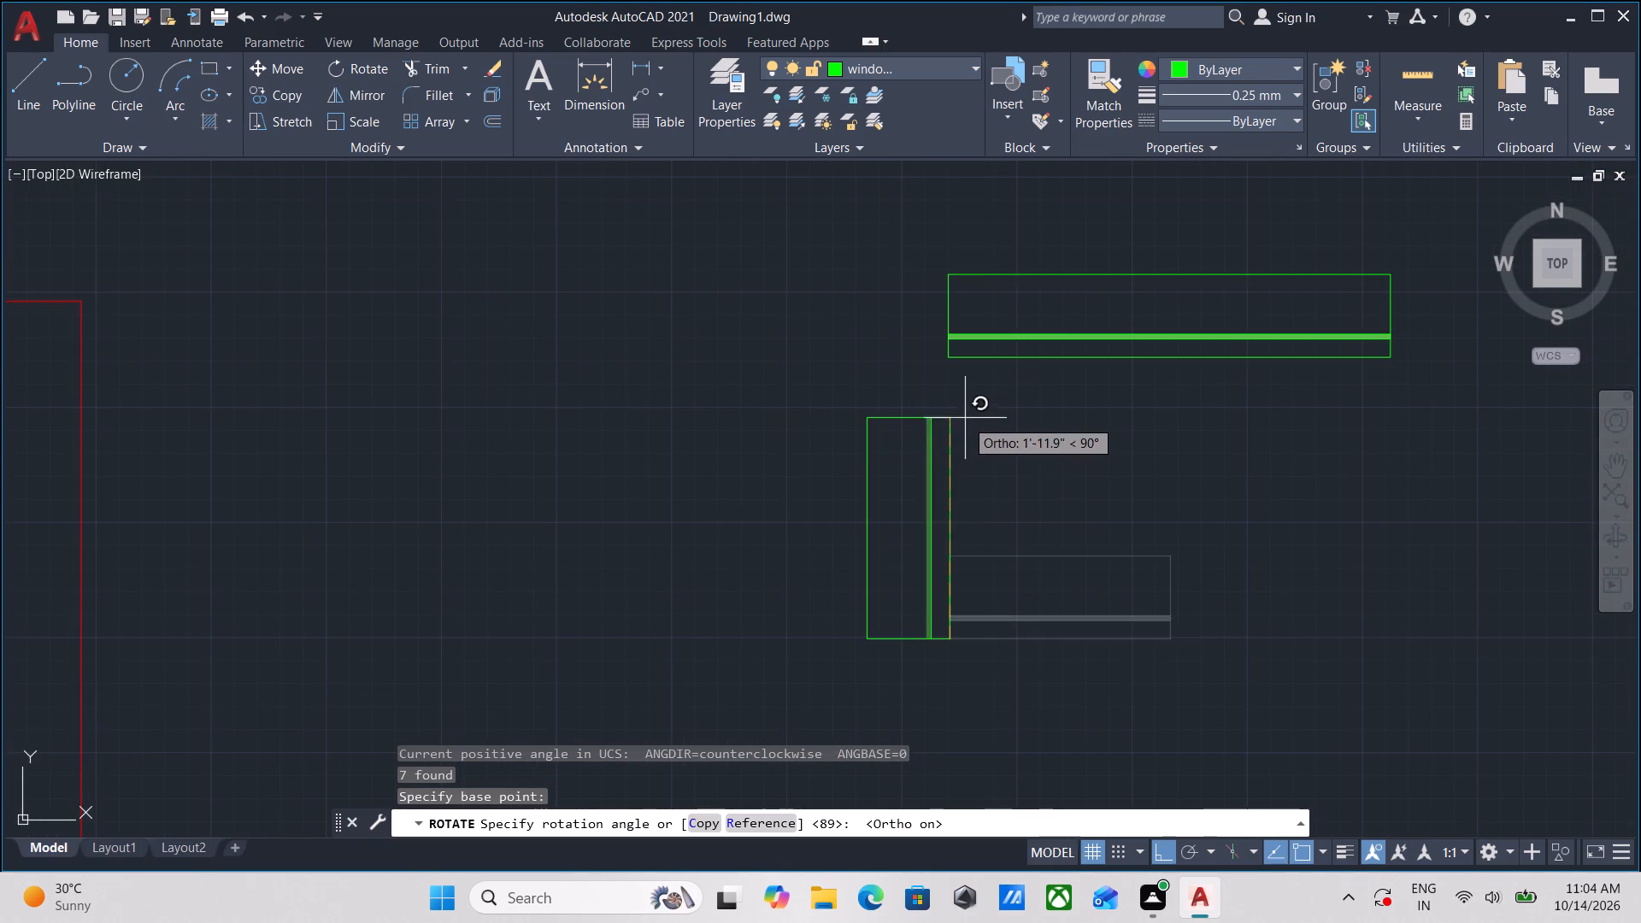
{"action": "scroll", "coordinate": [965, 418], "scroll_direction": "up", "scroll_amount": 1}
{"action": "left_click", "coordinate": [965, 418]}
Copy the vertical 2' window from its lower-left corner into the left exterior wall of the small room below the upper-left room.
{"action": "scroll", "coordinate": [958, 565], "scroll_direction": "up", "scroll_amount": 2}
{"action": "middle_click_drag", "start_coordinate": [946, 532], "coordinate": [953, 369]}
{"action": "scroll", "coordinate": [988, 470], "scroll_direction": "down", "scroll_amount": 2}
{"action": "middle_click_drag", "start_coordinate": [988, 477], "coordinate": [1005, 384]}
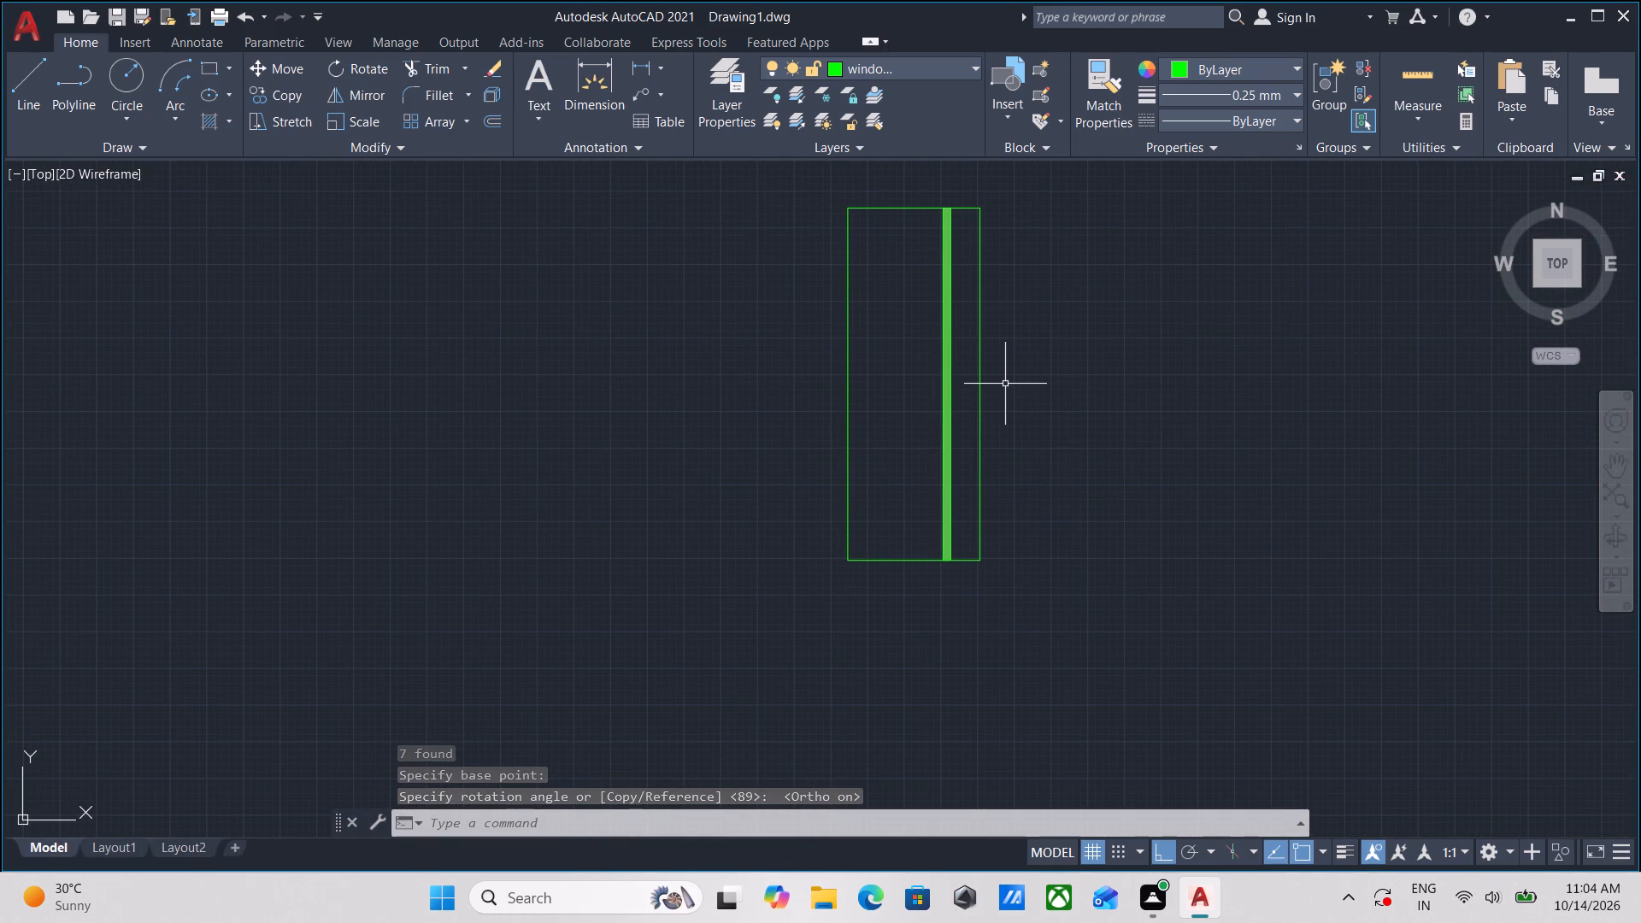
{"action": "scroll", "coordinate": [1091, 559], "scroll_direction": "up", "scroll_amount": 1}
{"action": "left_click_drag", "start_coordinate": [991, 637], "coordinate": [980, 624]}
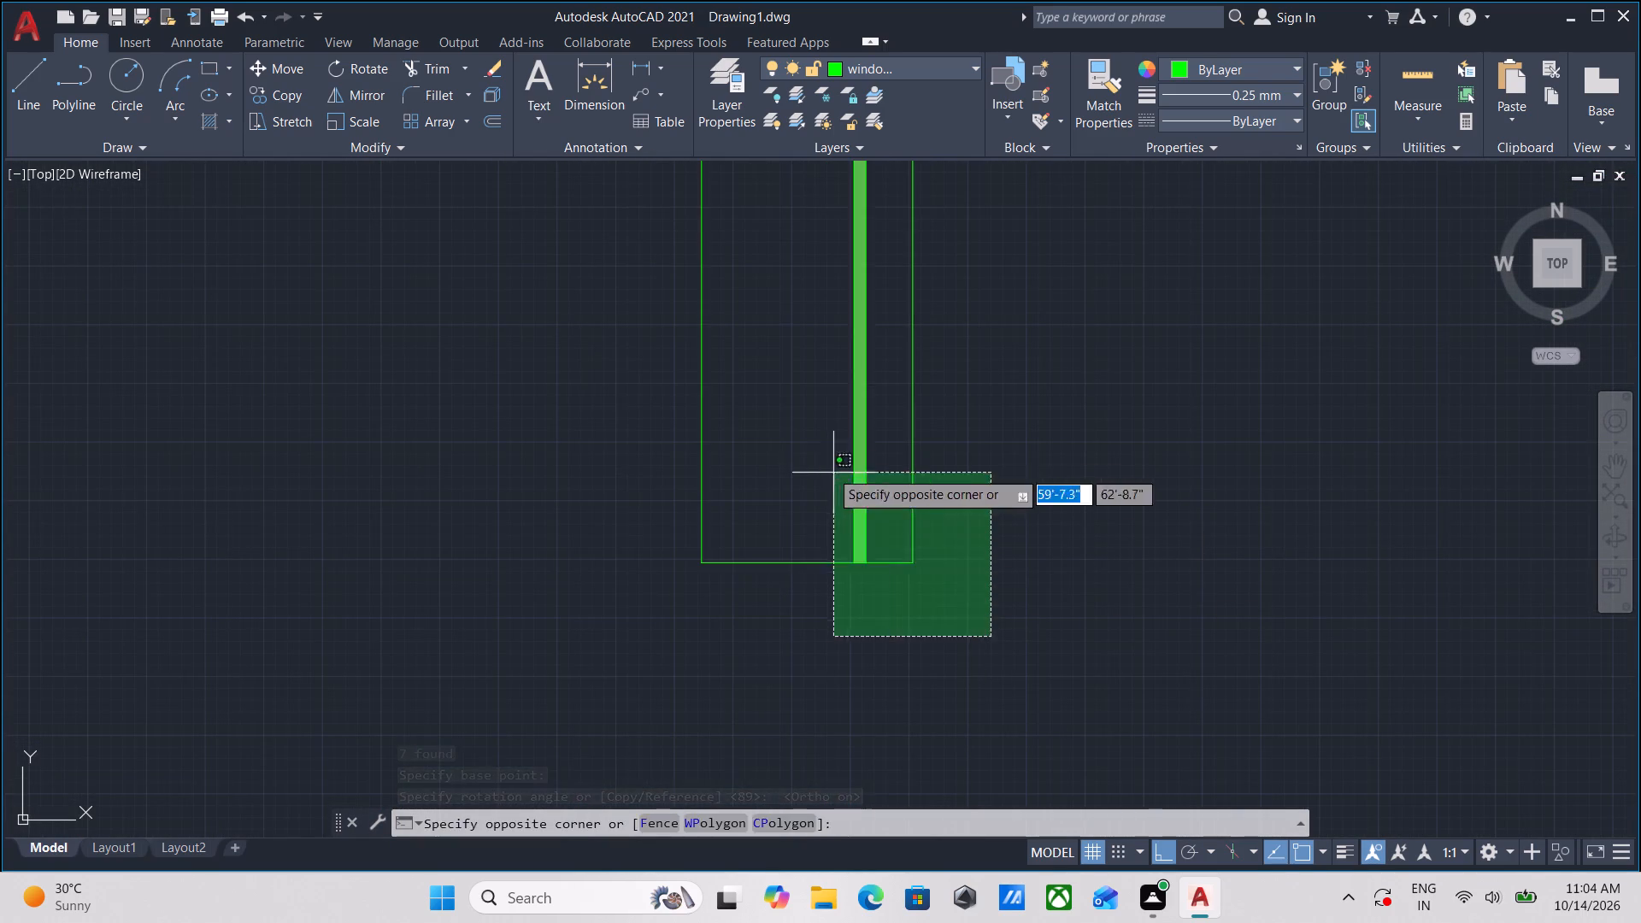
{"action": "left_click", "coordinate": [812, 456]}
{"action": "middle_click_drag", "start_coordinate": [812, 456], "coordinate": [866, 460]}
{"action": "type", "text": "CO"}
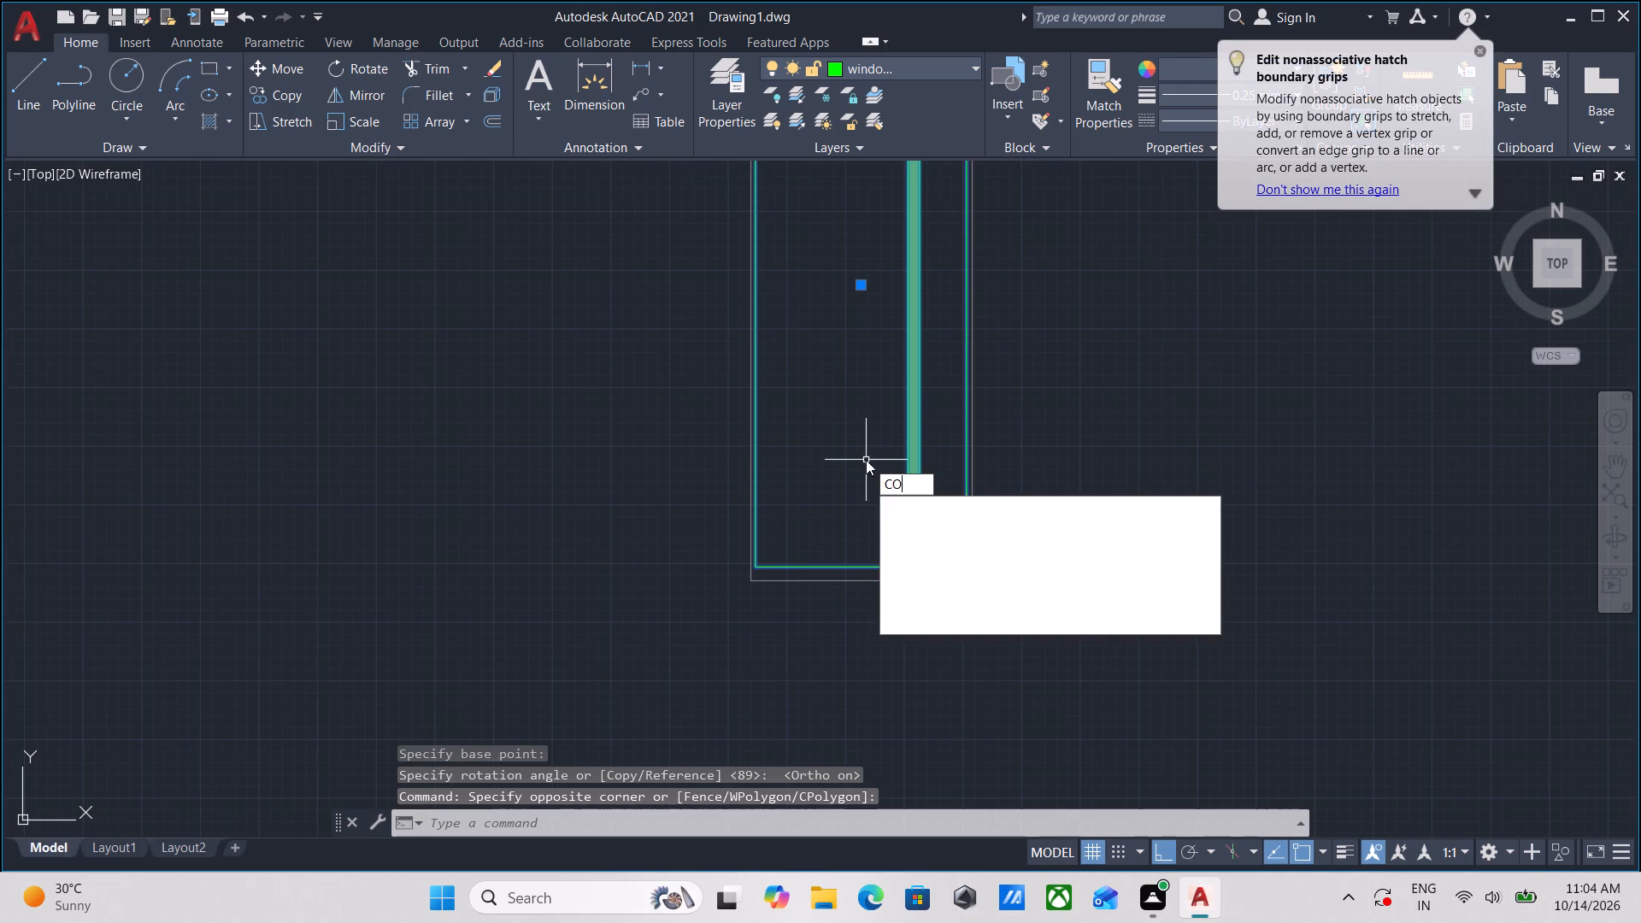
{"action": "key", "text": "Return"}
{"action": "left_click", "coordinate": [758, 564]}
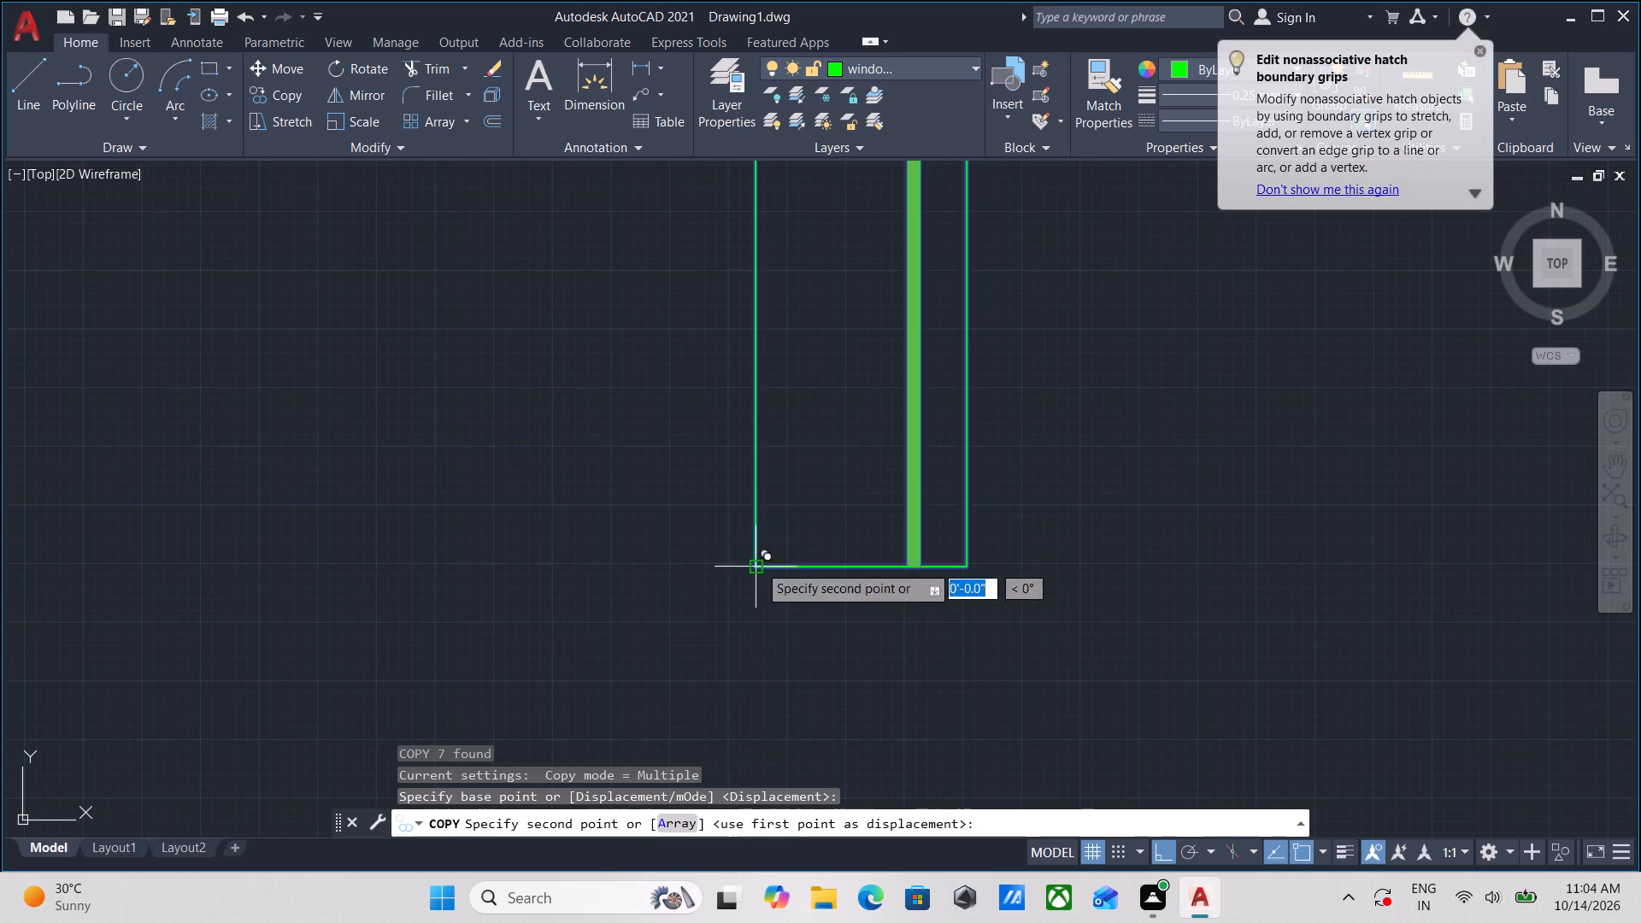
{"action": "key", "text": "F8"}
{"action": "scroll", "coordinate": [385, 542], "scroll_direction": "down", "scroll_amount": 3}
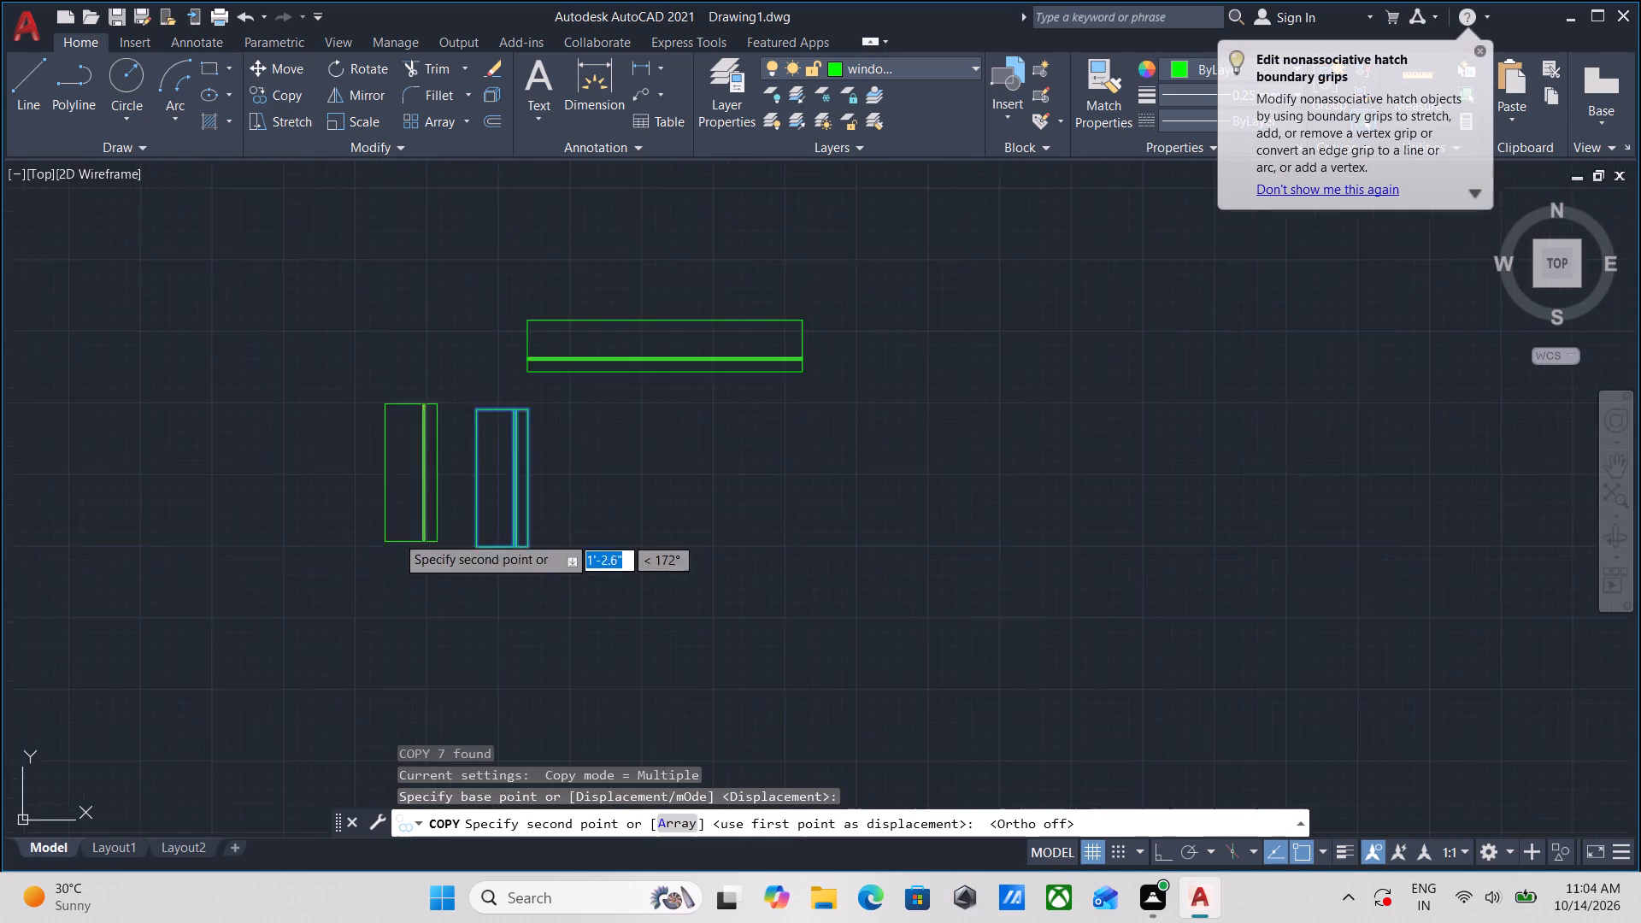
{"action": "middle_click_drag", "start_coordinate": [405, 530], "coordinate": [749, 505]}
{"action": "scroll", "coordinate": [442, 566], "scroll_direction": "down", "scroll_amount": 2}
{"action": "middle_click_drag", "start_coordinate": [442, 566], "coordinate": [1070, 358]}
{"action": "scroll", "coordinate": [551, 485], "scroll_direction": "down", "scroll_amount": 1}
{"action": "middle_click_drag", "start_coordinate": [590, 460], "coordinate": [1135, 217]}
{"action": "scroll", "coordinate": [797, 471], "scroll_direction": "up", "scroll_amount": 2}
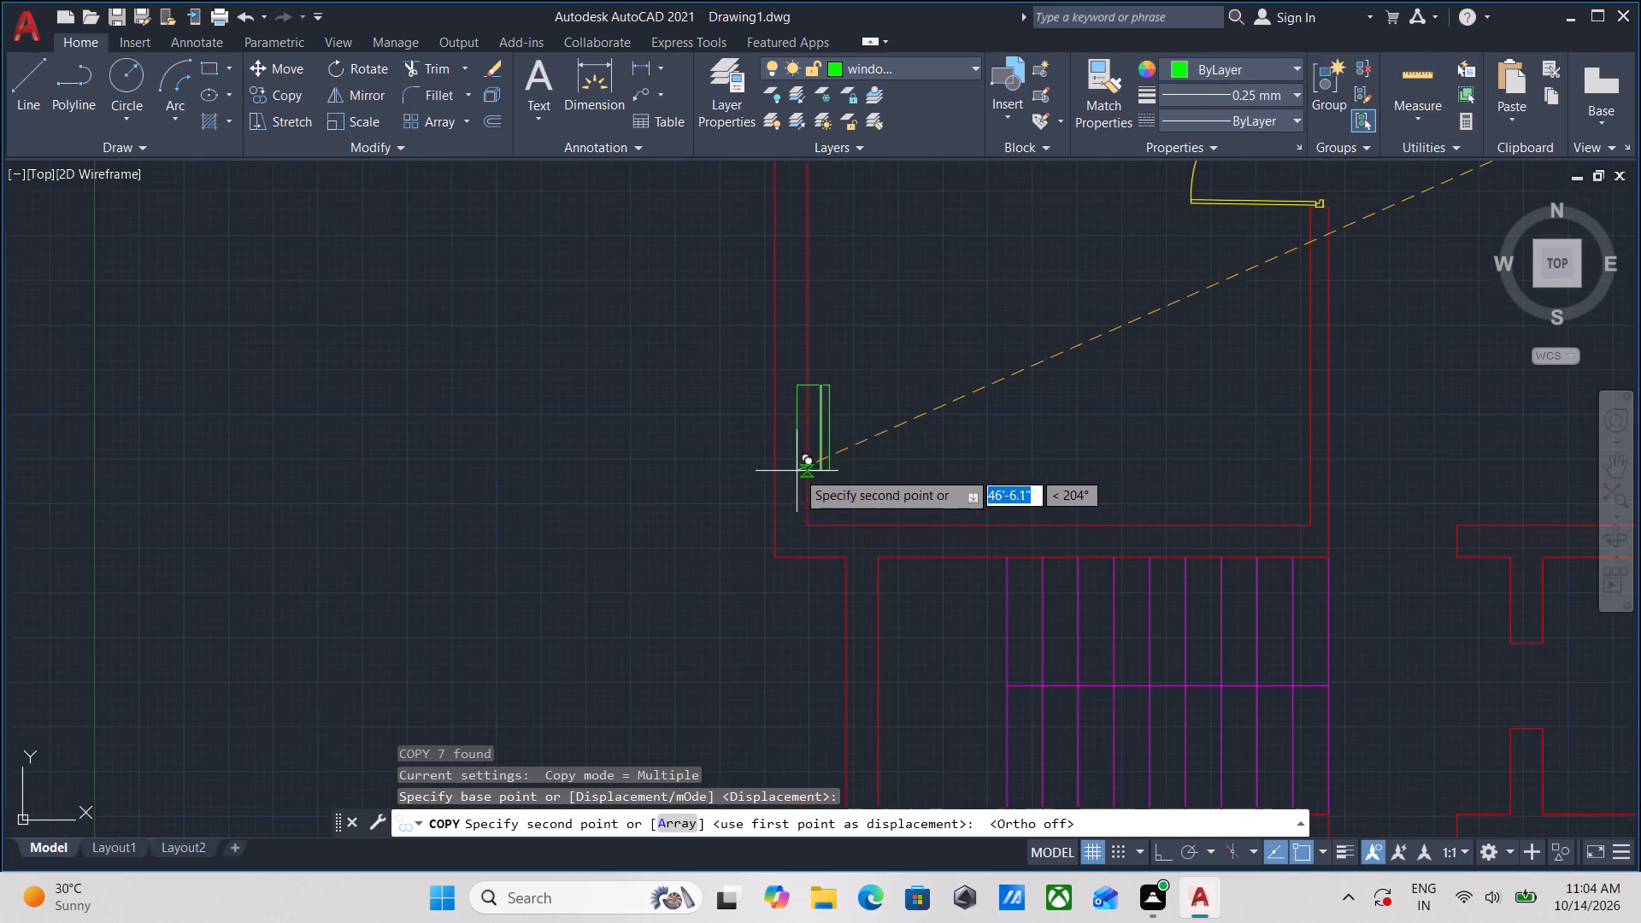
{"action": "middle_click_drag", "start_coordinate": [803, 464], "coordinate": [1025, 182]}
{"action": "middle_click_drag", "start_coordinate": [1027, 531], "coordinate": [1123, 215]}
{"action": "middle_click_drag", "start_coordinate": [1203, 530], "coordinate": [1226, 326]}
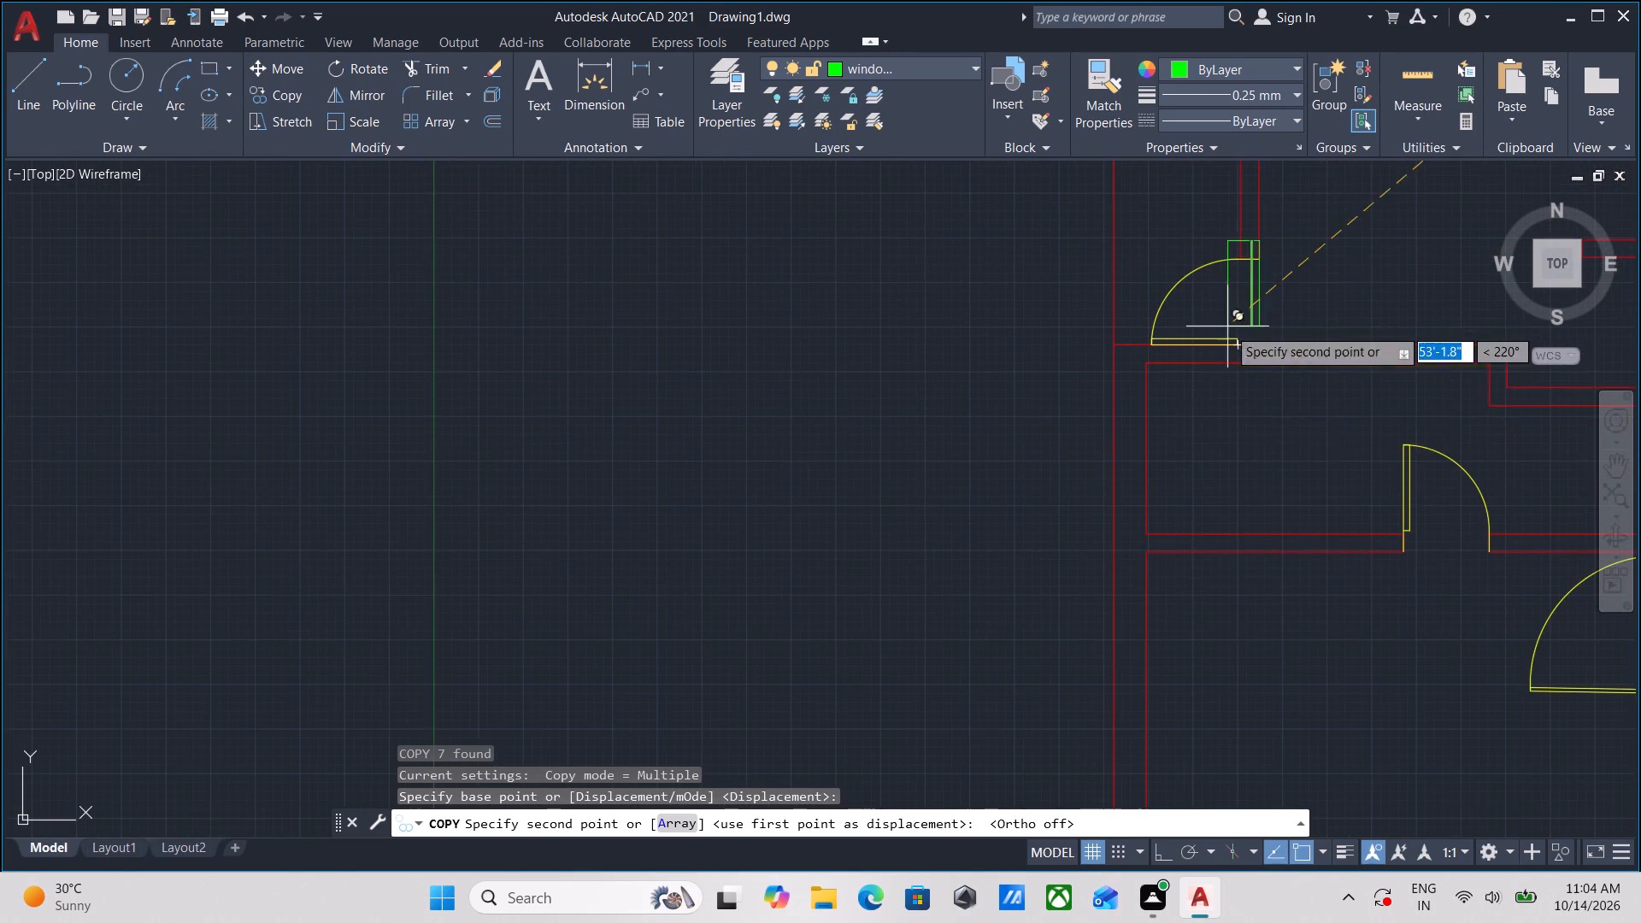
{"action": "scroll", "coordinate": [1195, 421], "scroll_direction": "up", "scroll_amount": 2}
{"action": "scroll", "coordinate": [1174, 491], "scroll_direction": "down", "scroll_amount": 1}
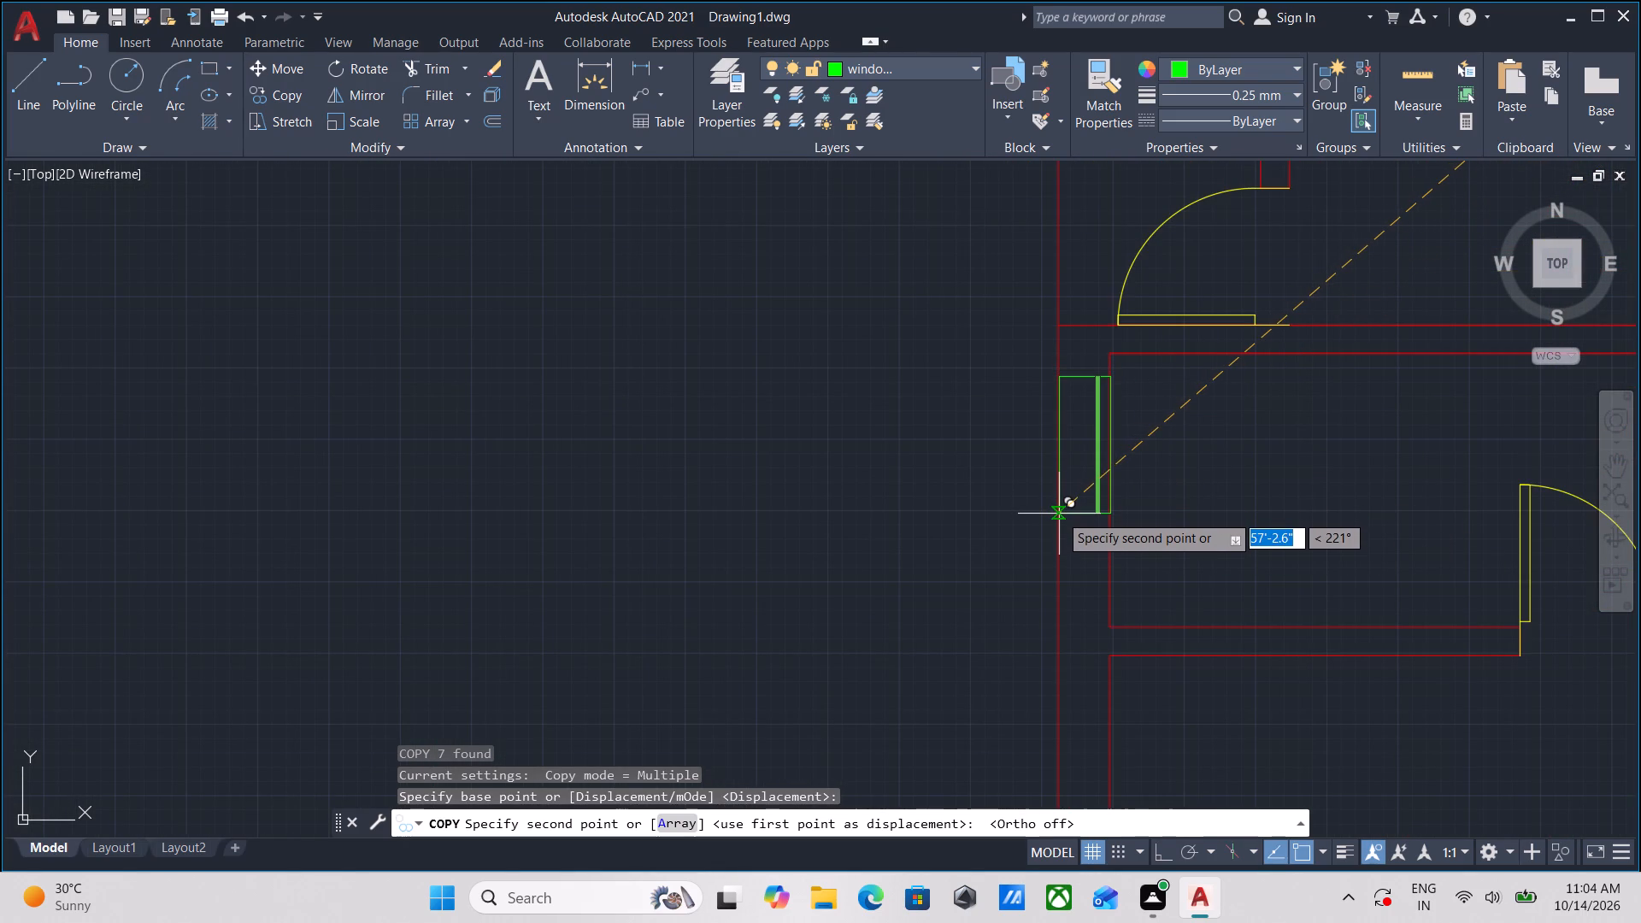
{"action": "left_click", "coordinate": [1059, 523]}
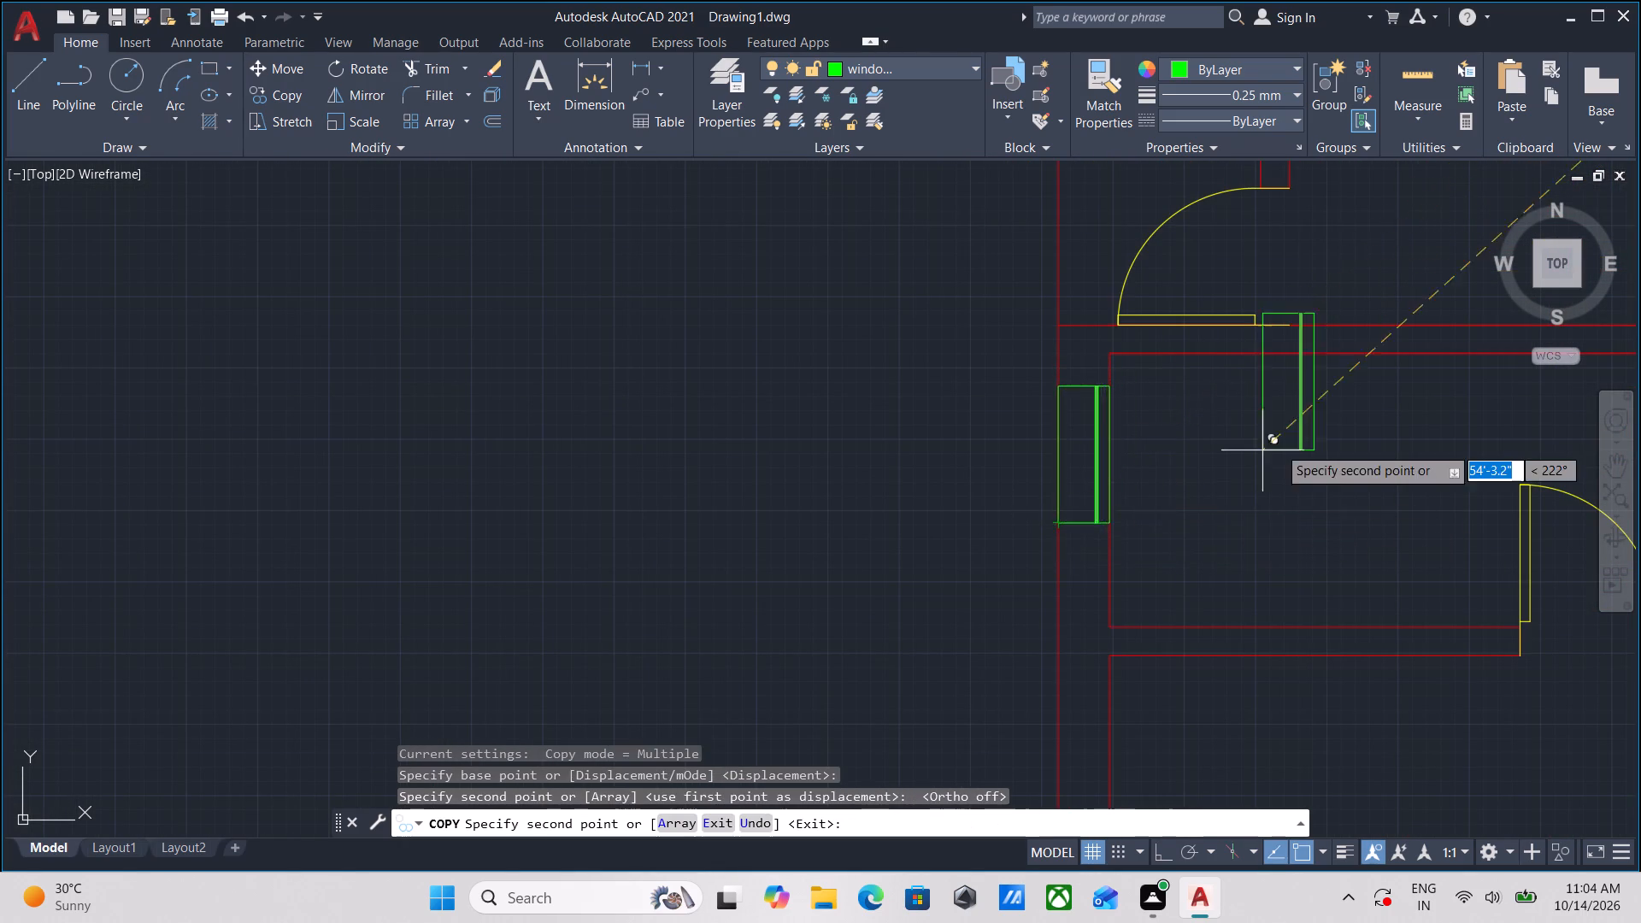
Place another copy of the vertical 2' window in the right exterior wall of the small room between the plan's two right-hand rooms.
{"action": "scroll", "coordinate": [1288, 442], "scroll_direction": "down", "scroll_amount": 2}
{"action": "middle_click_drag", "start_coordinate": [1288, 442], "coordinate": [1028, 487]}
{"action": "middle_click_drag", "start_coordinate": [1287, 478], "coordinate": [476, 376]}
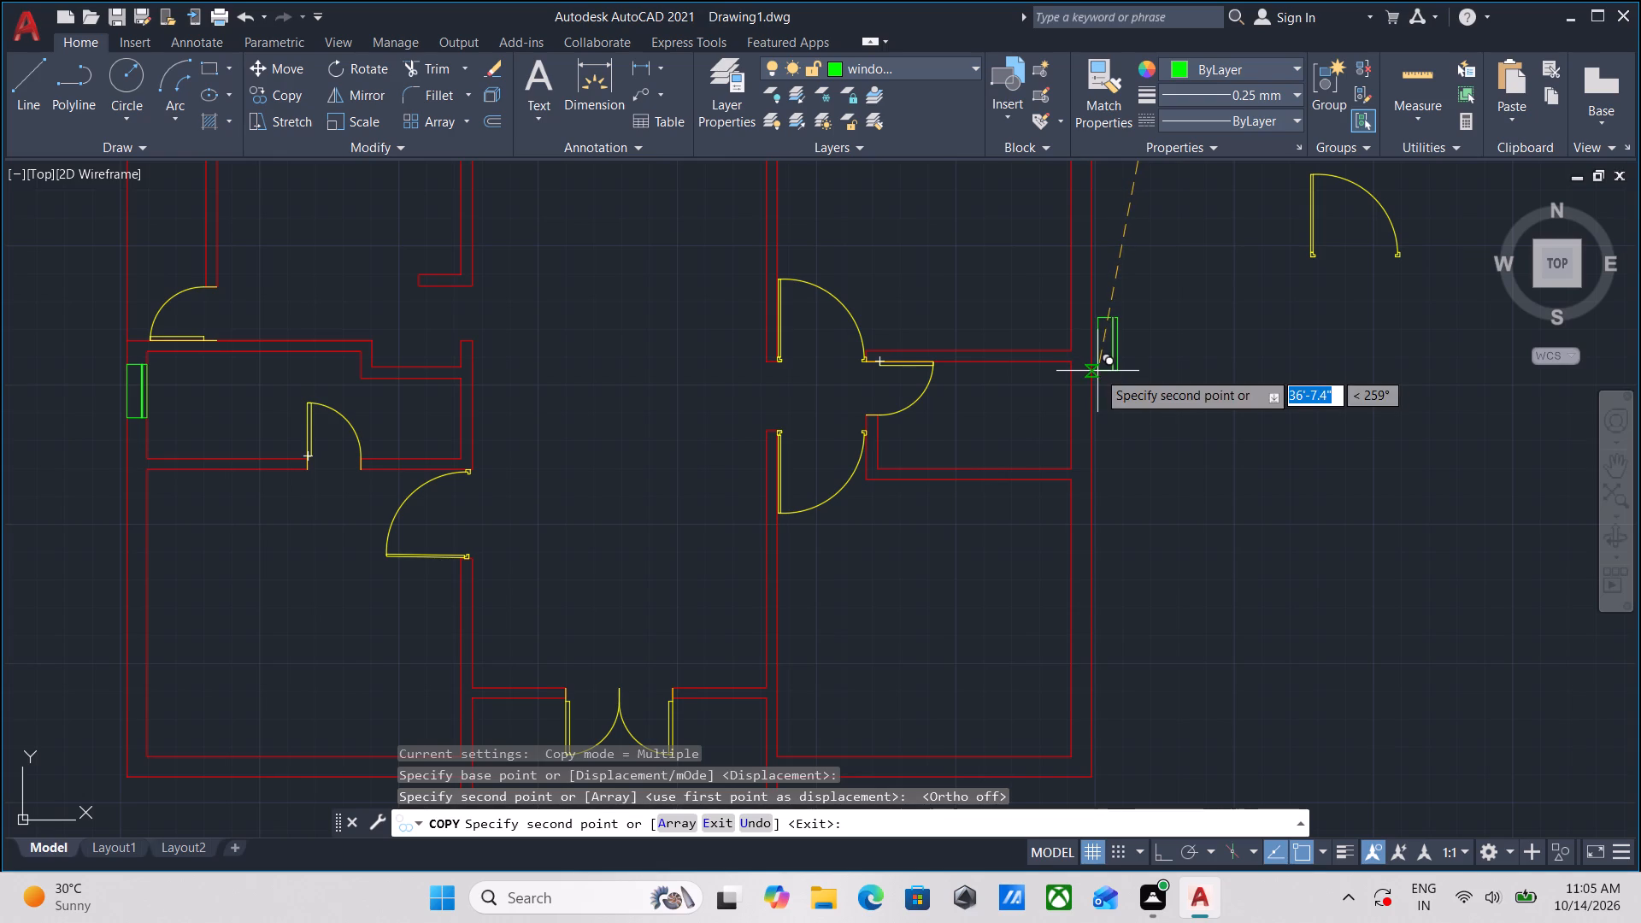
{"action": "scroll", "coordinate": [969, 409], "scroll_direction": "down", "scroll_amount": 2}
{"action": "middle_click_drag", "start_coordinate": [942, 426], "coordinate": [1016, 309]}
{"action": "scroll", "coordinate": [944, 425], "scroll_direction": "up", "scroll_amount": 3}
{"action": "middle_click_drag", "start_coordinate": [1020, 368], "coordinate": [1015, 412]}
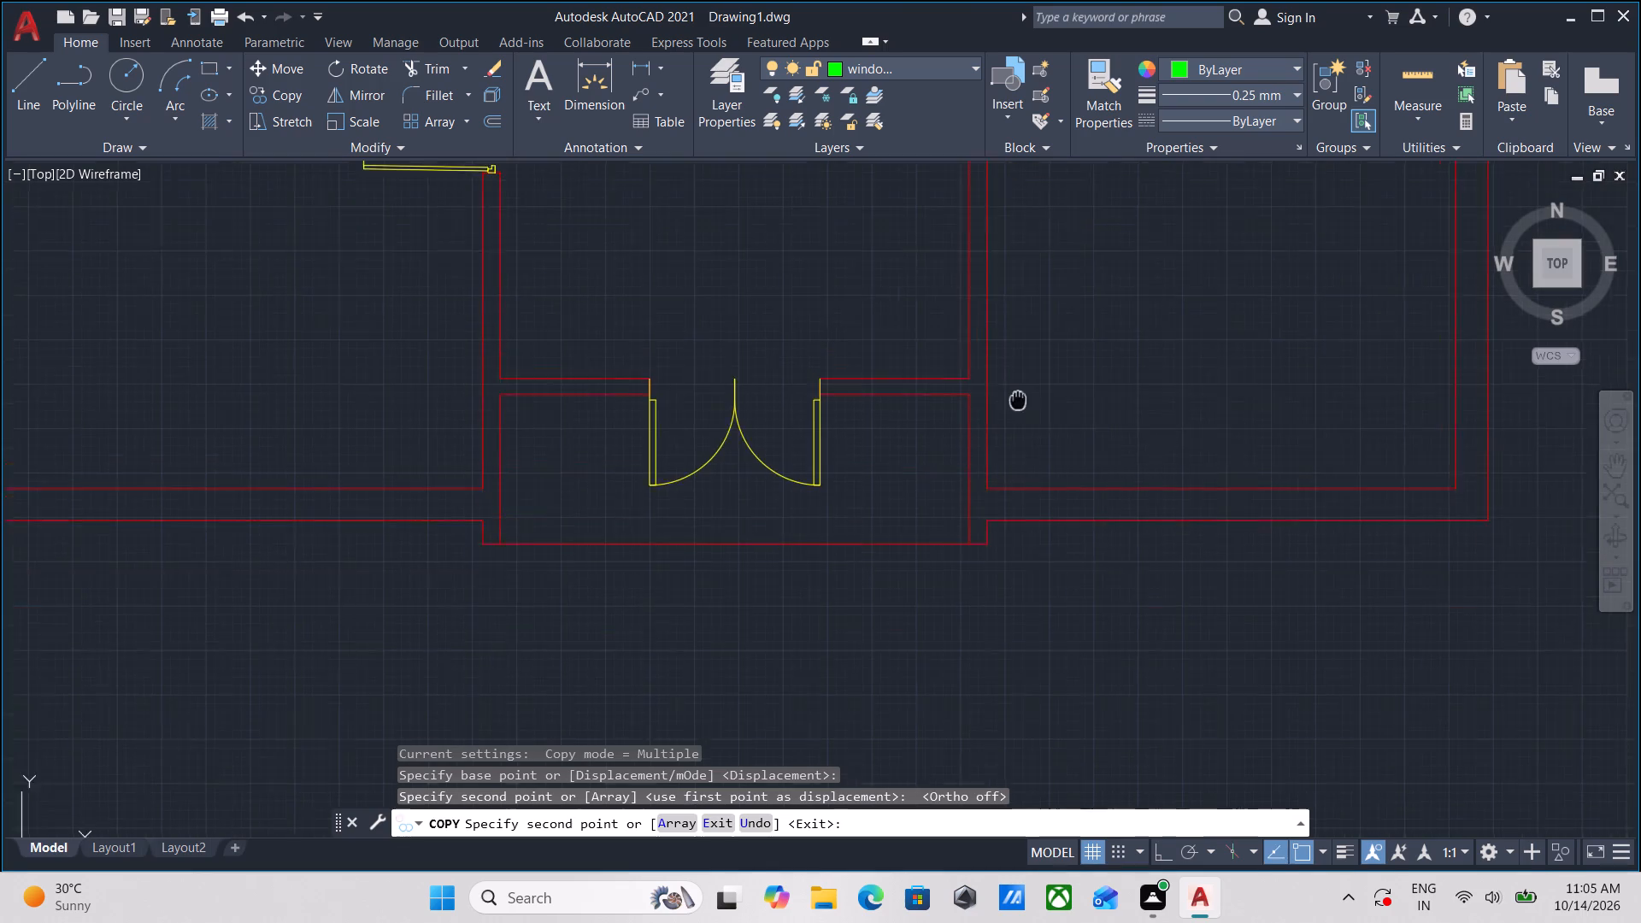
{"action": "middle_click_drag", "start_coordinate": [1015, 412], "coordinate": [997, 505]}
{"action": "scroll", "coordinate": [1043, 446], "scroll_direction": "down", "scroll_amount": 1}
{"action": "middle_click_drag", "start_coordinate": [1043, 446], "coordinate": [989, 550]}
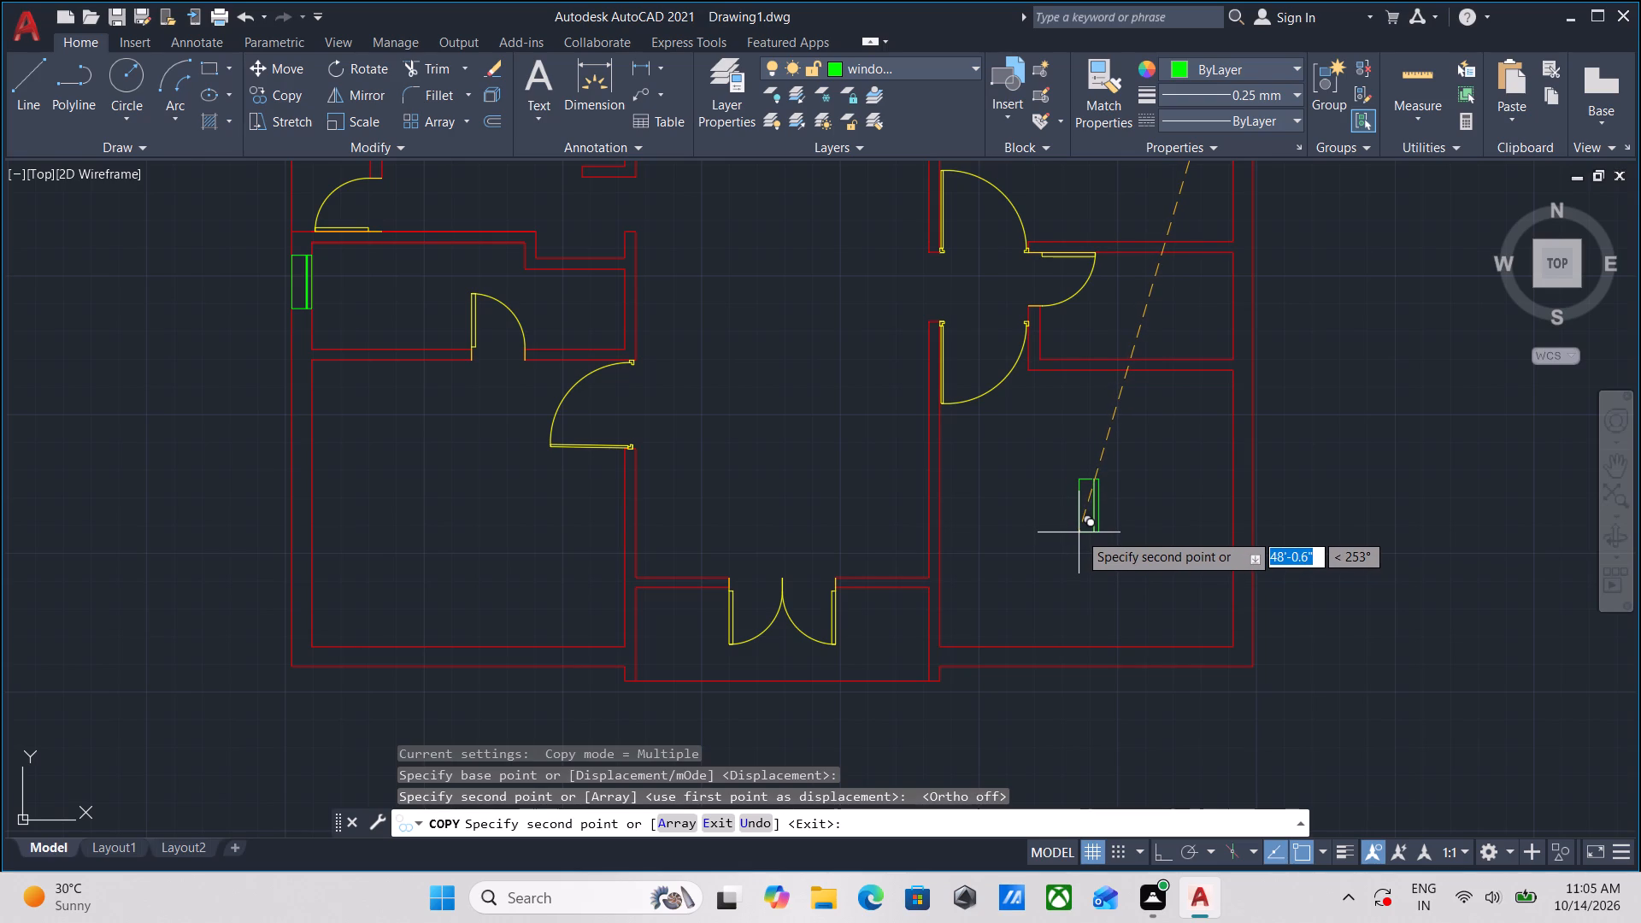
{"action": "scroll", "coordinate": [1085, 508], "scroll_direction": "down", "scroll_amount": 2}
{"action": "middle_click_drag", "start_coordinate": [1085, 508], "coordinate": [1090, 396]}
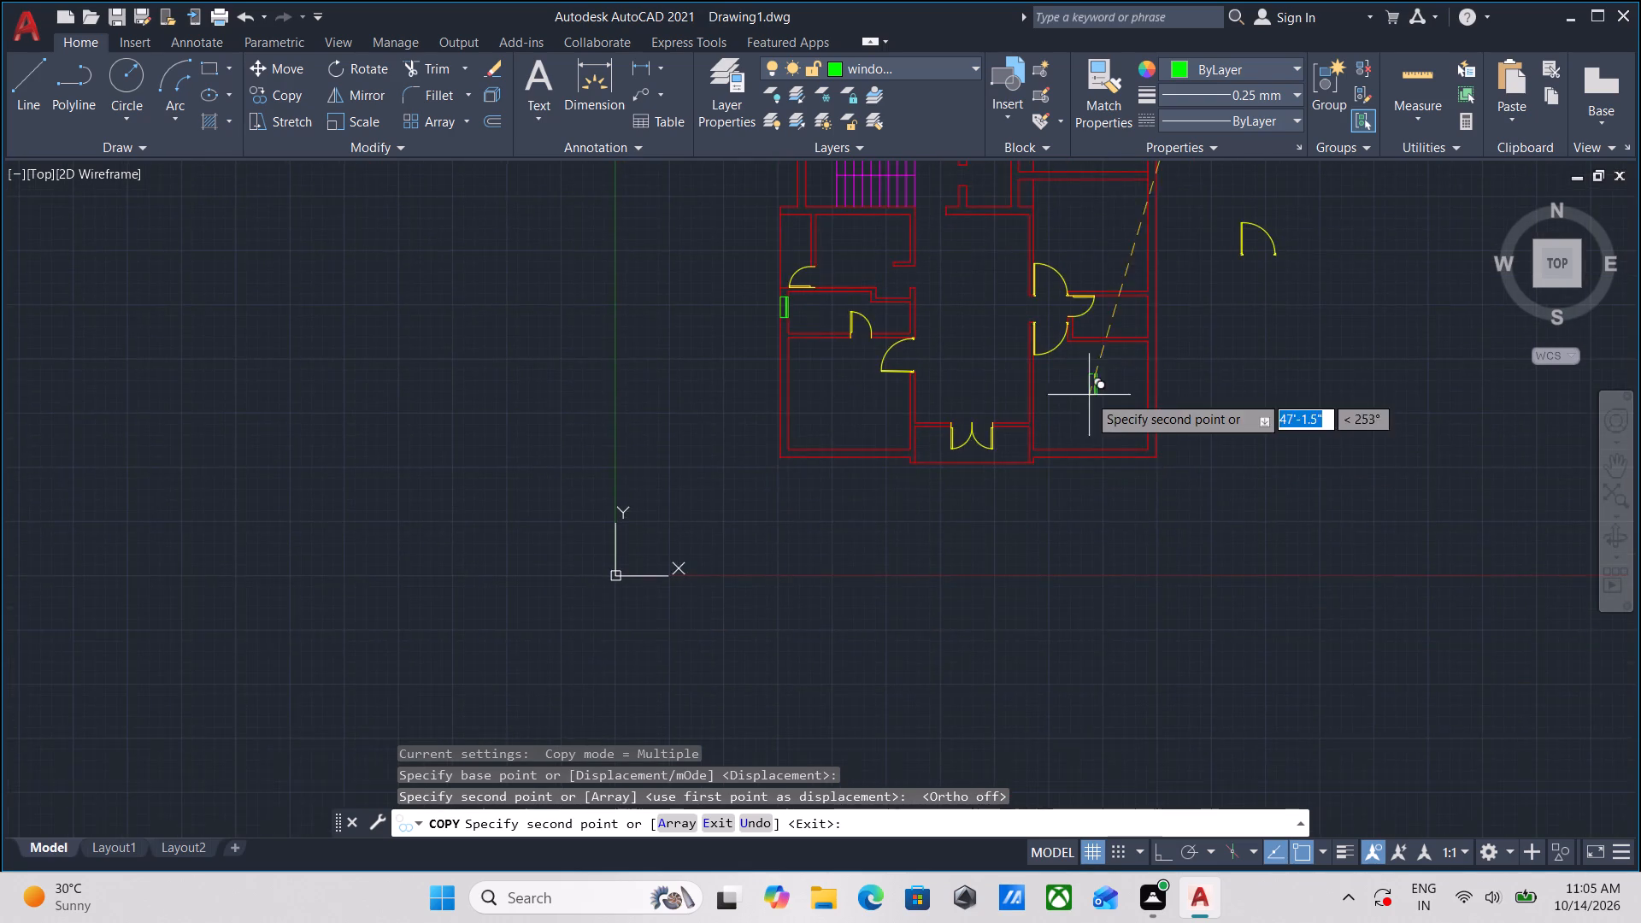
{"action": "scroll", "coordinate": [1059, 406], "scroll_direction": "up", "scroll_amount": 3}
{"action": "scroll", "coordinate": [617, 390], "scroll_direction": "down", "scroll_amount": 1}
{"action": "middle_click_drag", "start_coordinate": [617, 390], "coordinate": [833, 481]}
{"action": "scroll", "coordinate": [636, 477], "scroll_direction": "down", "scroll_amount": 1}
{"action": "middle_click_drag", "start_coordinate": [621, 477], "coordinate": [678, 514]}
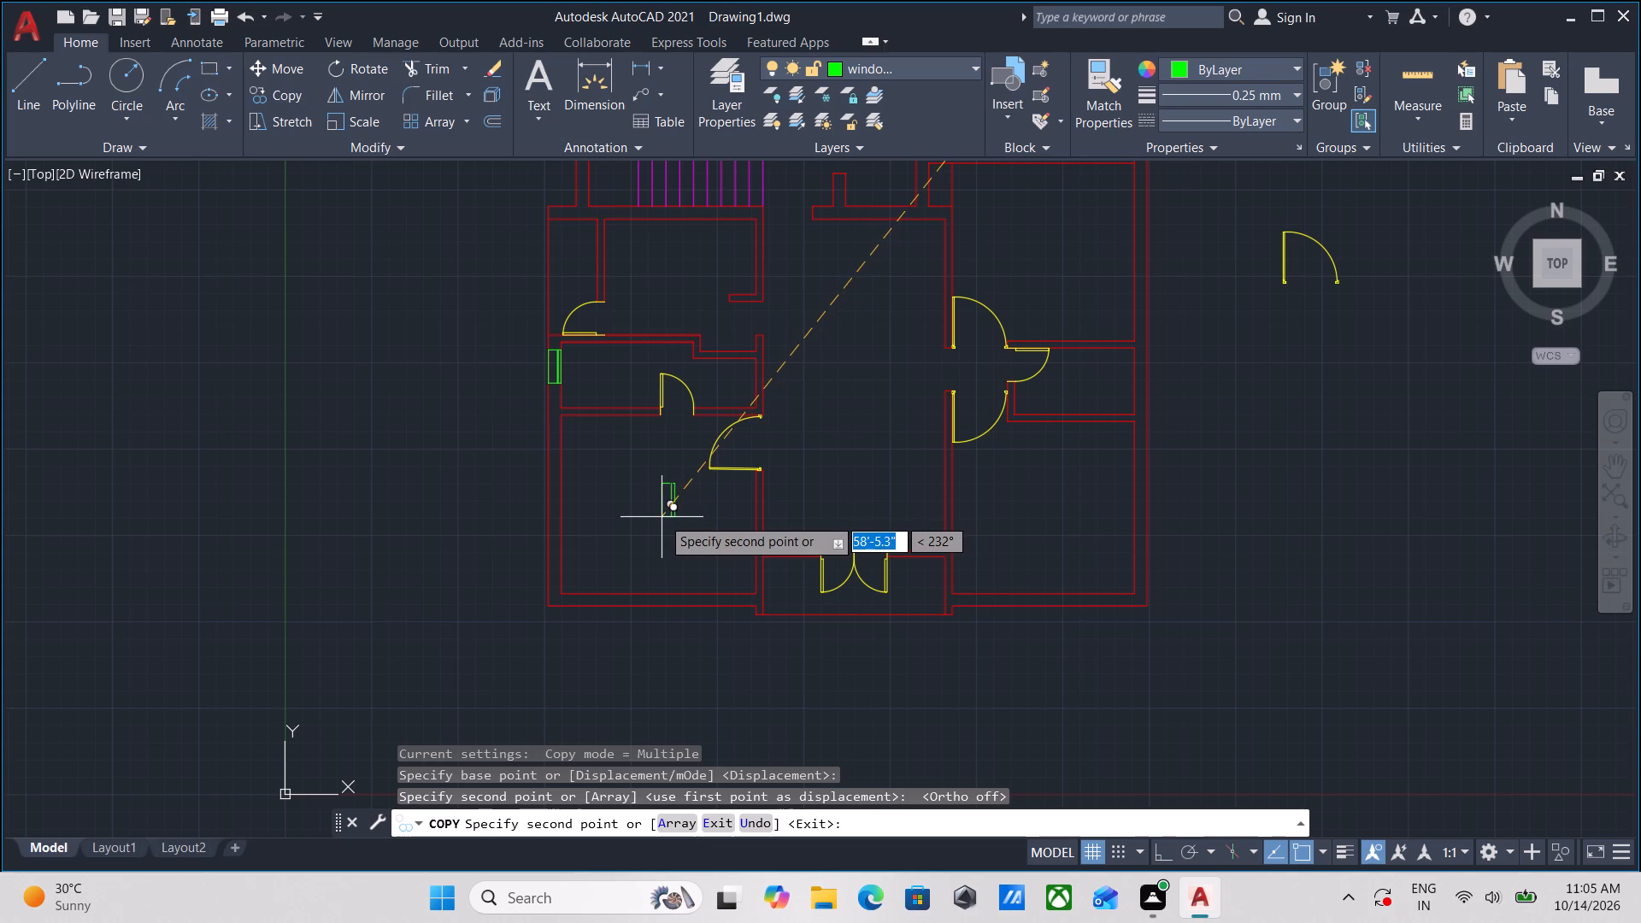
{"action": "middle_click_drag", "start_coordinate": [647, 517], "coordinate": [751, 525]}
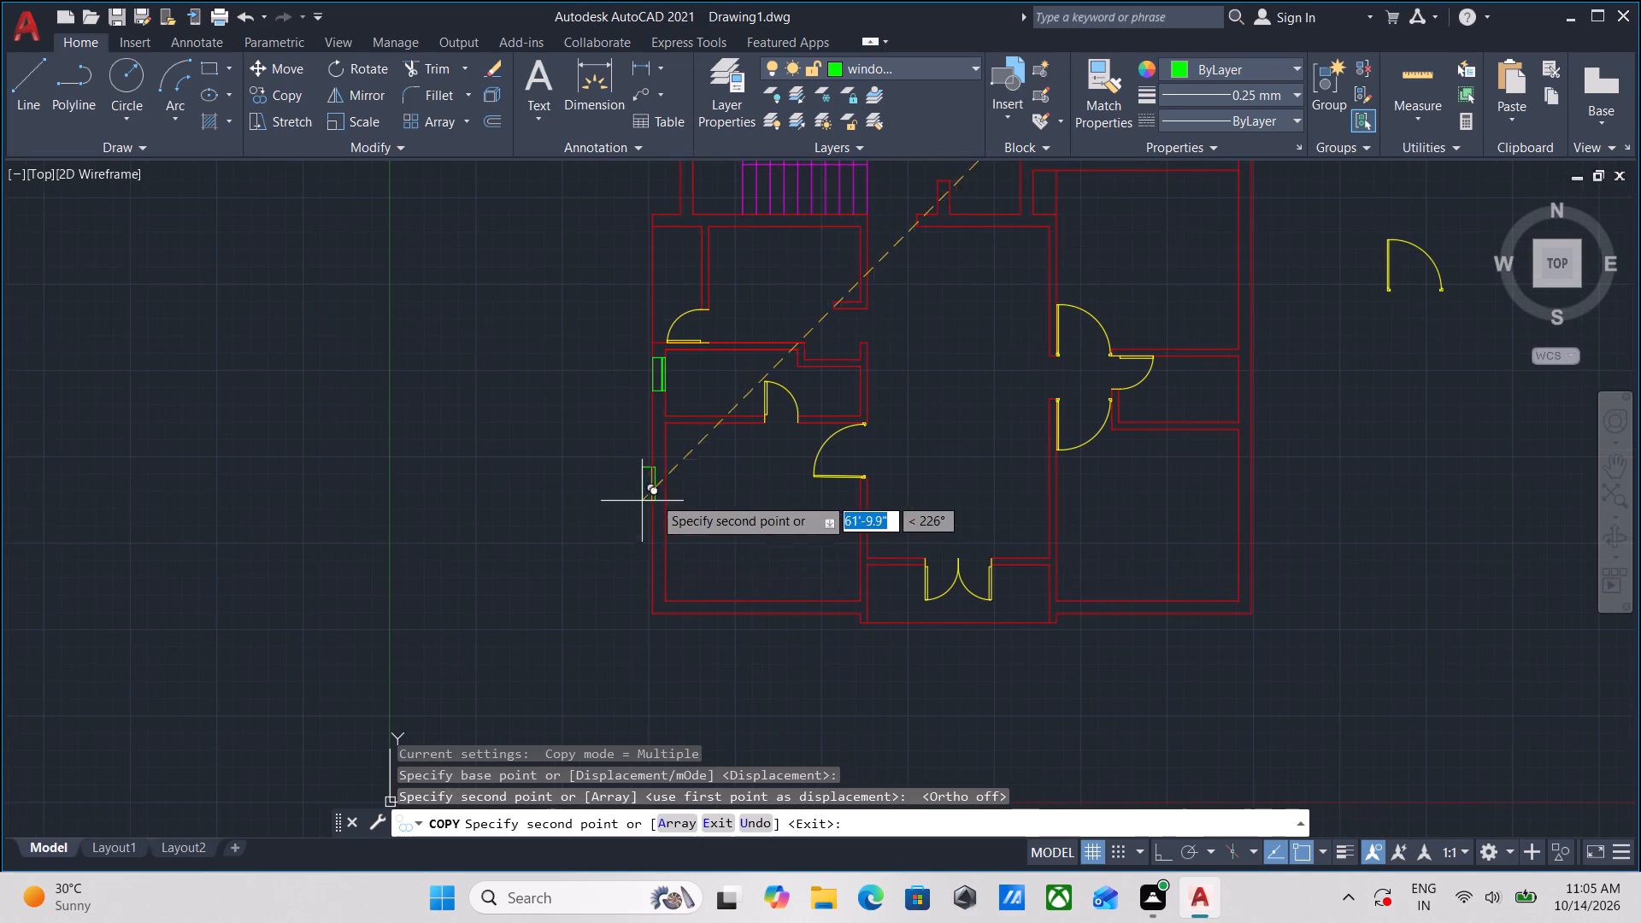
{"action": "scroll", "coordinate": [690, 484], "scroll_direction": "up", "scroll_amount": 1}
{"action": "scroll", "coordinate": [690, 484], "scroll_direction": "down", "scroll_amount": 1}
{"action": "middle_click_drag", "start_coordinate": [690, 484], "coordinate": [755, 569]}
{"action": "scroll", "coordinate": [786, 579], "scroll_direction": "up", "scroll_amount": 2}
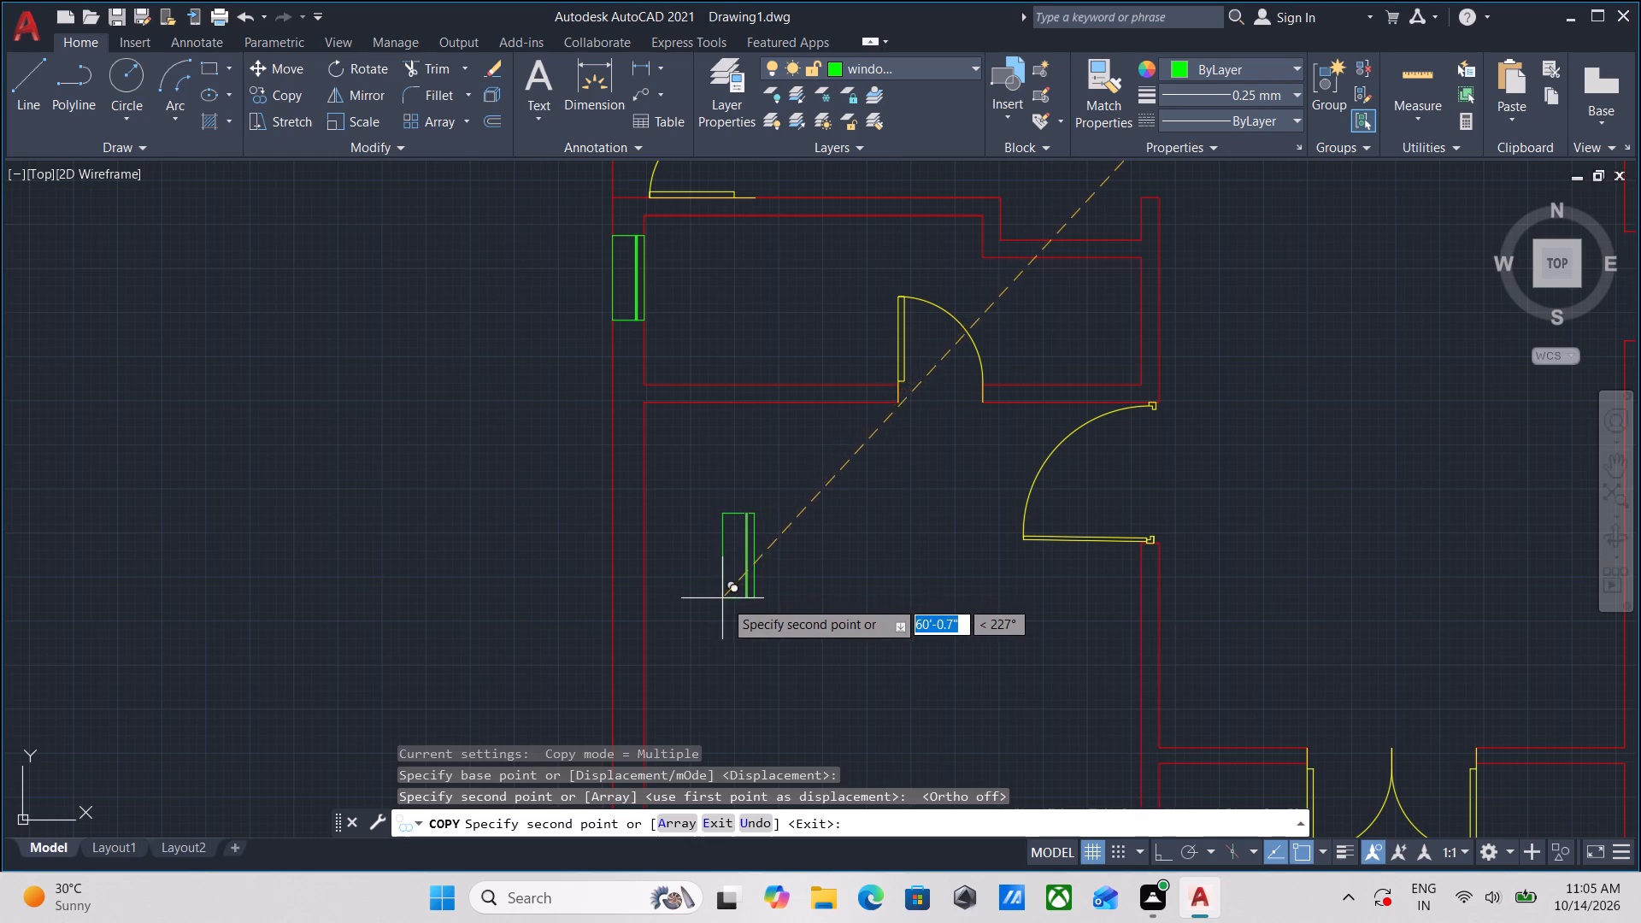
{"action": "scroll", "coordinate": [726, 596], "scroll_direction": "down", "scroll_amount": 1}
{"action": "scroll", "coordinate": [804, 542], "scroll_direction": "down", "scroll_amount": 1}
{"action": "middle_click_drag", "start_coordinate": [799, 570], "coordinate": [734, 620]}
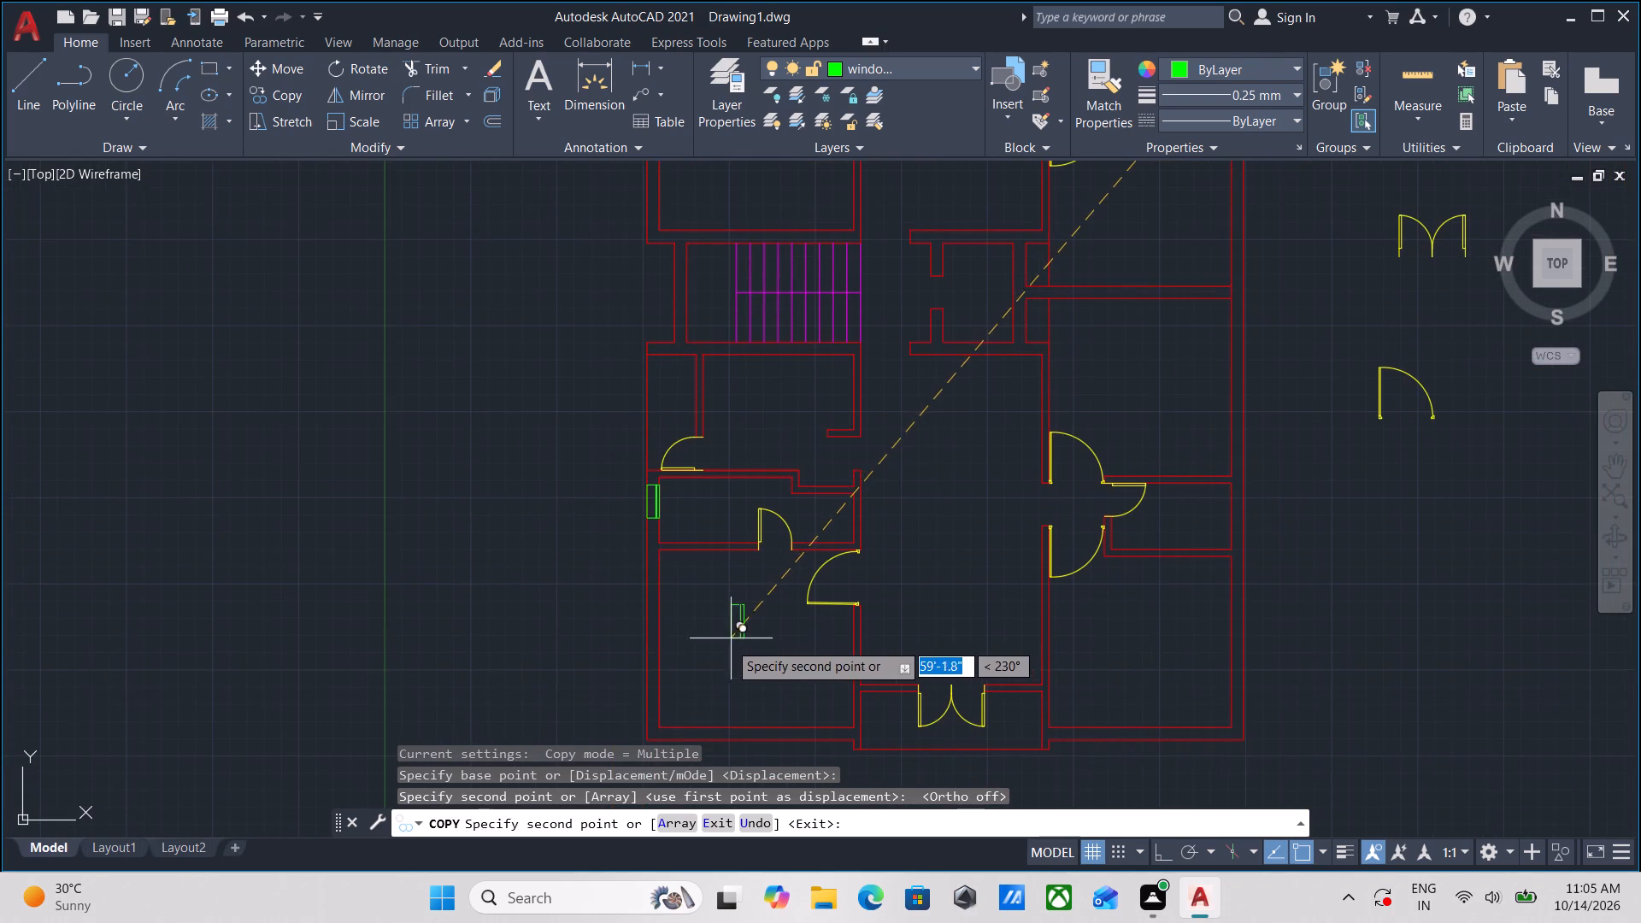
{"action": "middle_click_drag", "start_coordinate": [728, 642], "coordinate": [755, 510]}
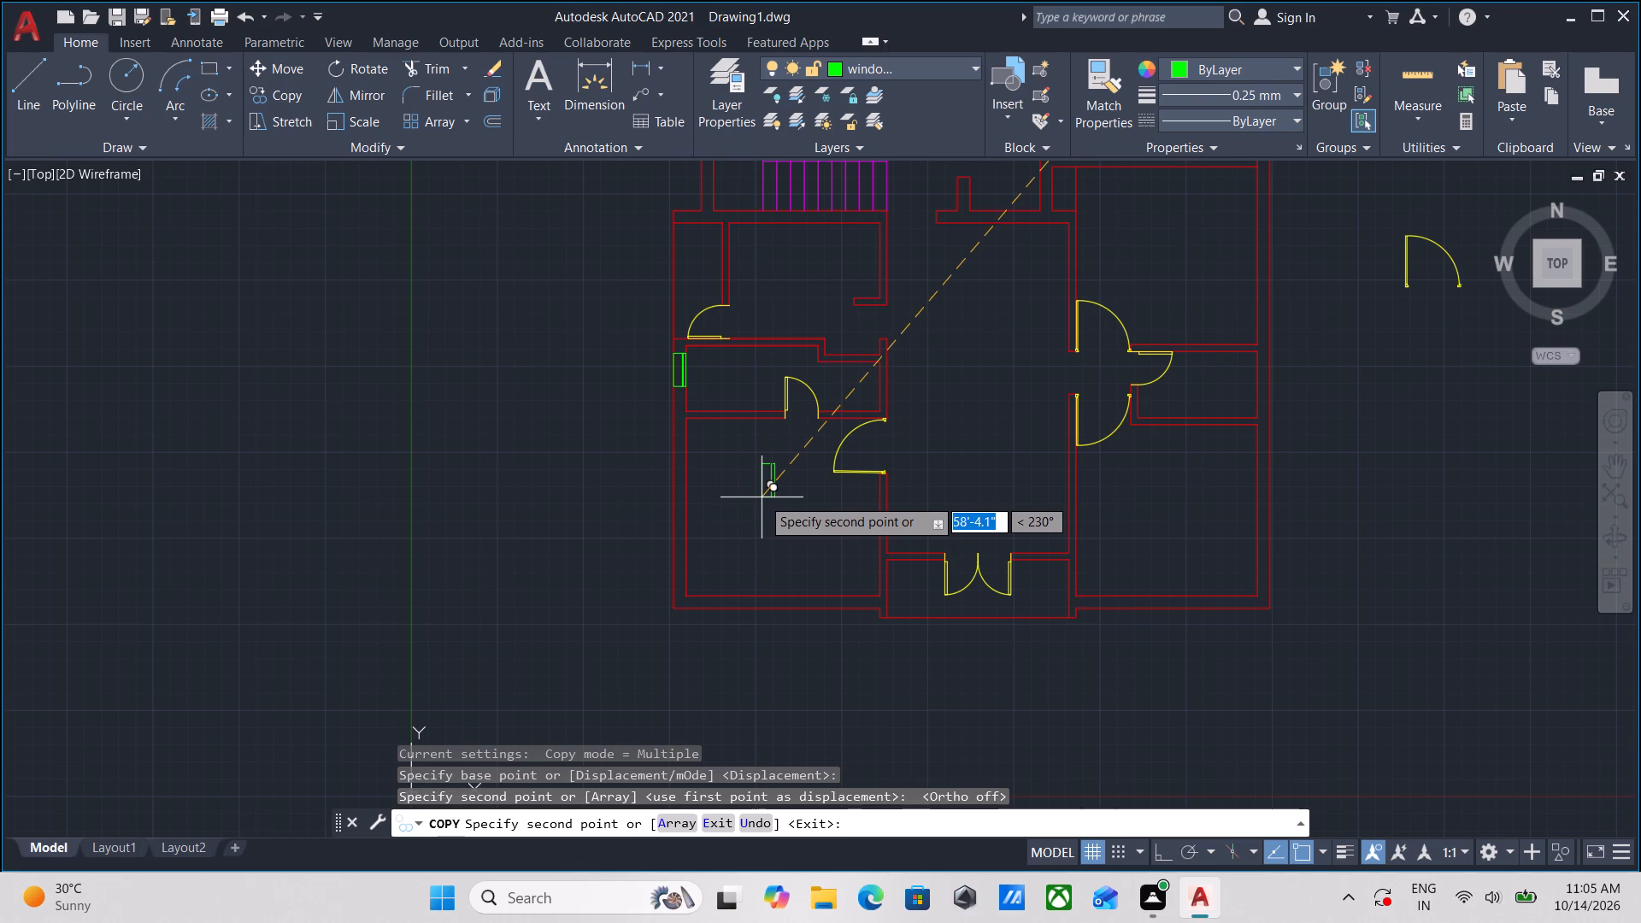
{"action": "middle_click_drag", "start_coordinate": [1106, 488], "coordinate": [860, 534]}
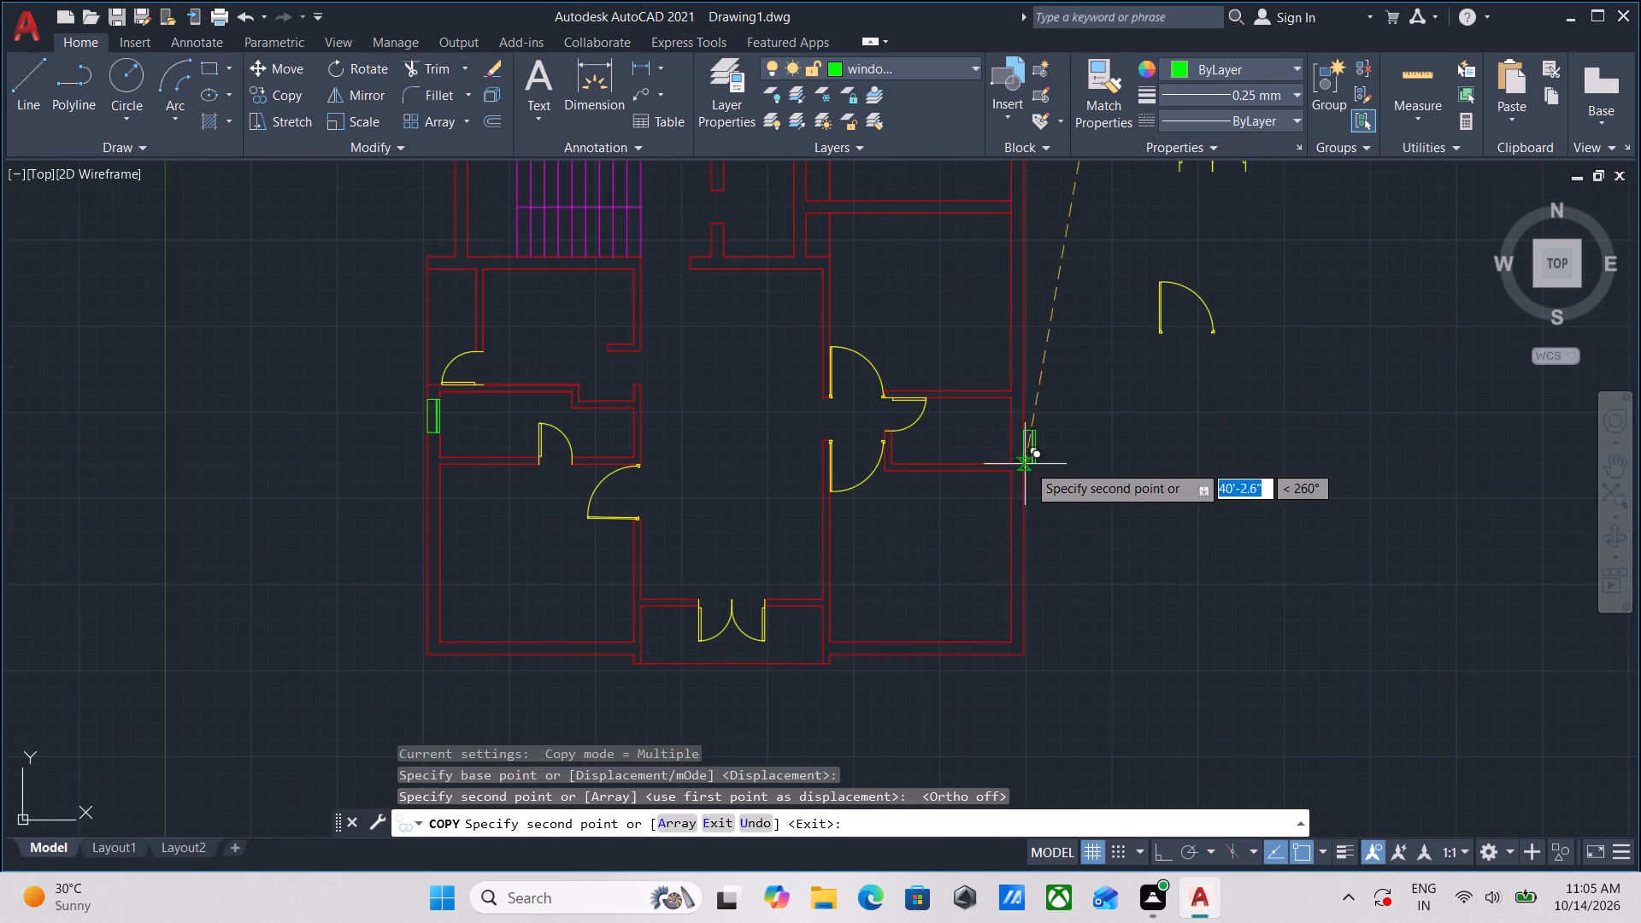
{"action": "scroll", "coordinate": [1038, 462], "scroll_direction": "up", "scroll_amount": 3}
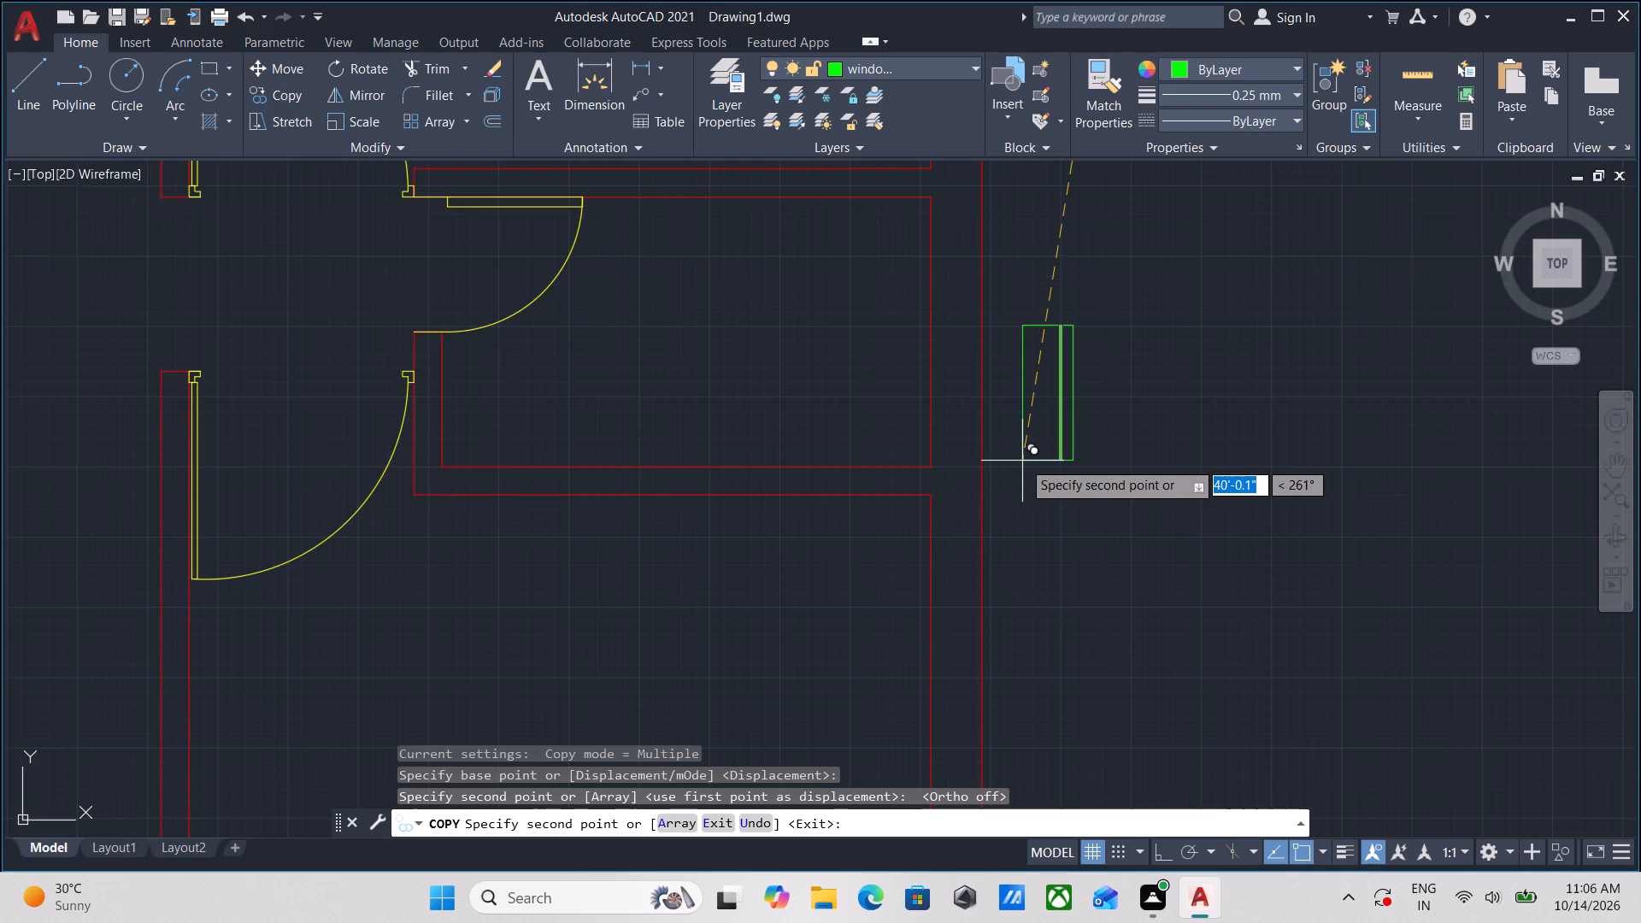
{"action": "scroll", "coordinate": [1022, 461], "scroll_direction": "up", "scroll_amount": 2}
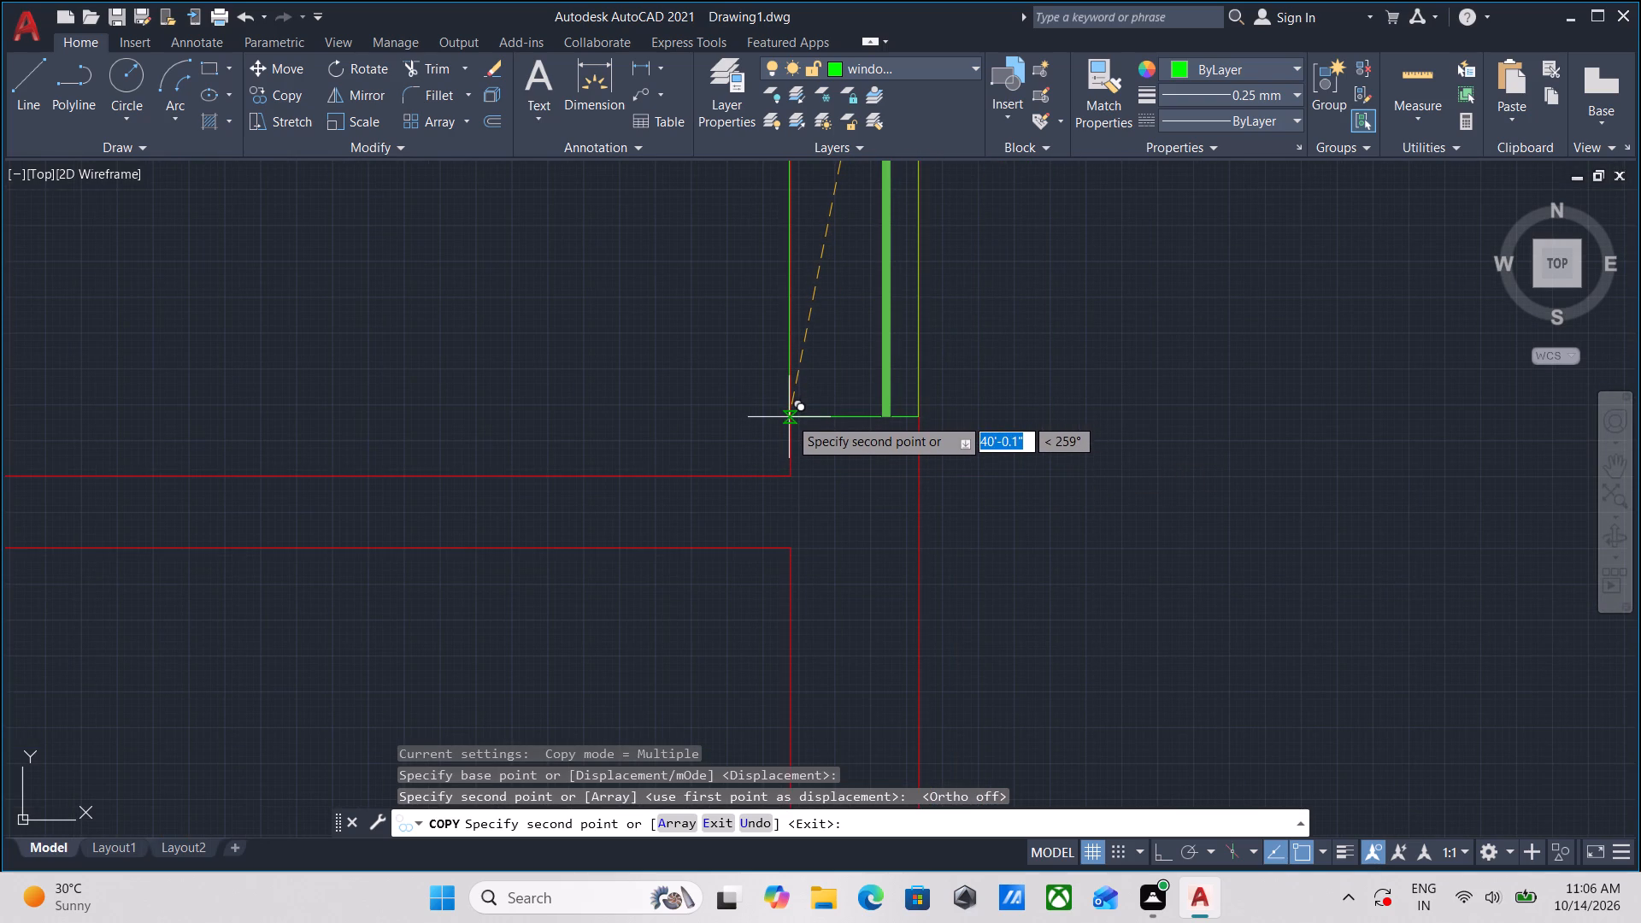
{"action": "scroll", "coordinate": [789, 417], "scroll_direction": "up", "scroll_amount": 1}
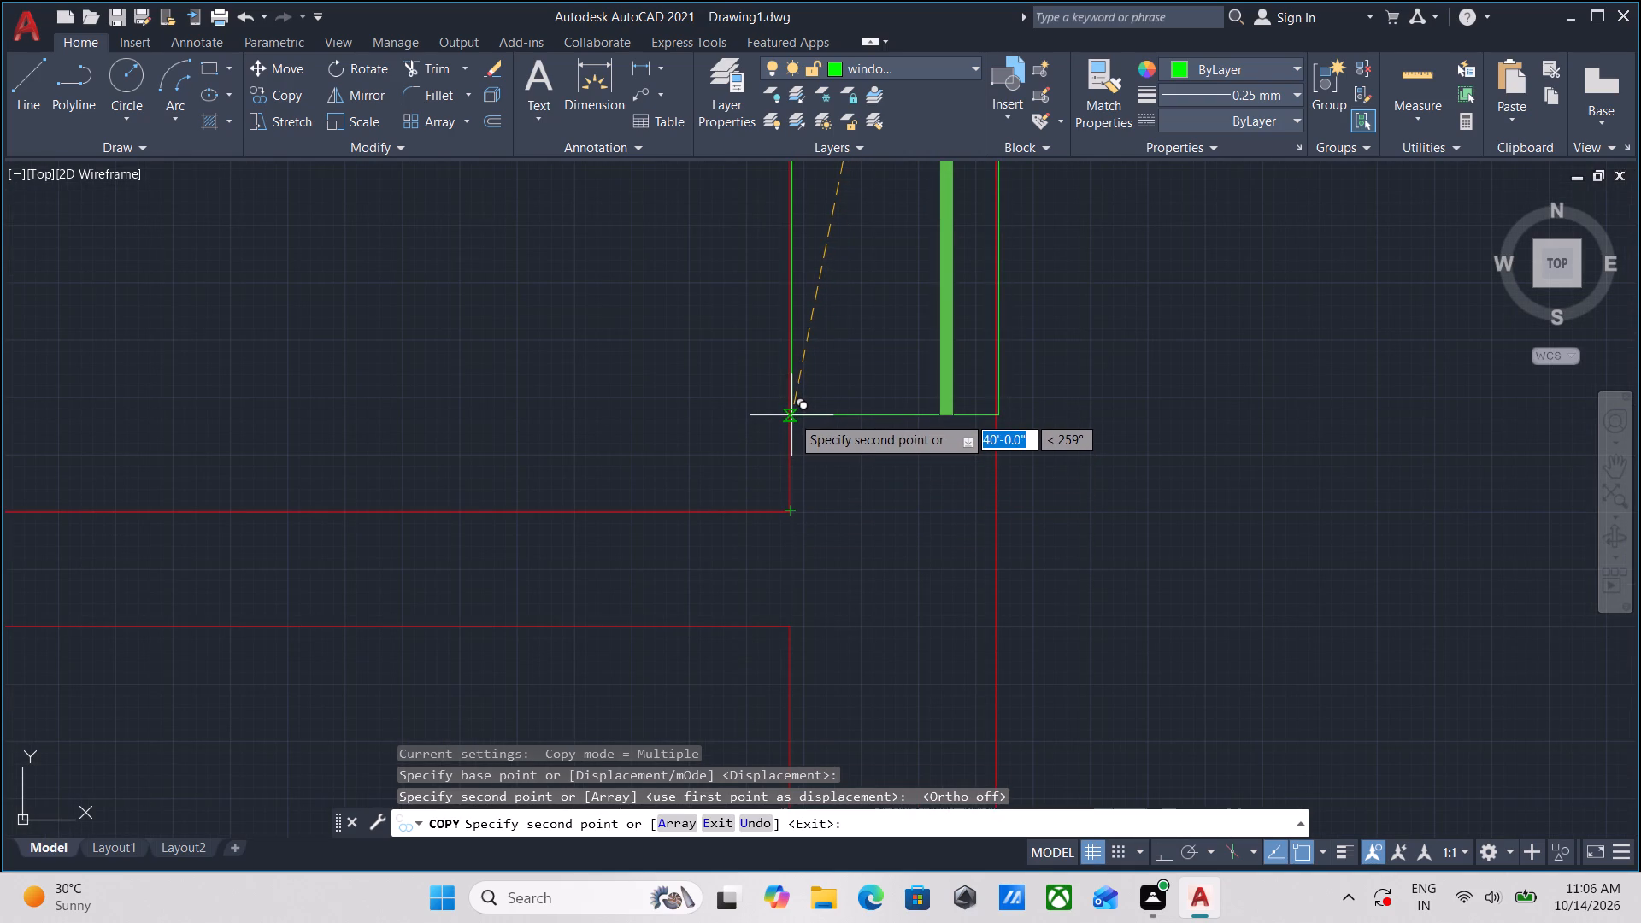
{"action": "left_click", "coordinate": [791, 415]}
{"action": "scroll", "coordinate": [1065, 356], "scroll_direction": "down", "scroll_amount": 2}
{"action": "middle_click_drag", "start_coordinate": [1066, 363], "coordinate": [1032, 515]}
{"action": "scroll", "coordinate": [1072, 485], "scroll_direction": "down", "scroll_amount": 2}
{"action": "middle_click_drag", "start_coordinate": [1074, 481], "coordinate": [1039, 534]}
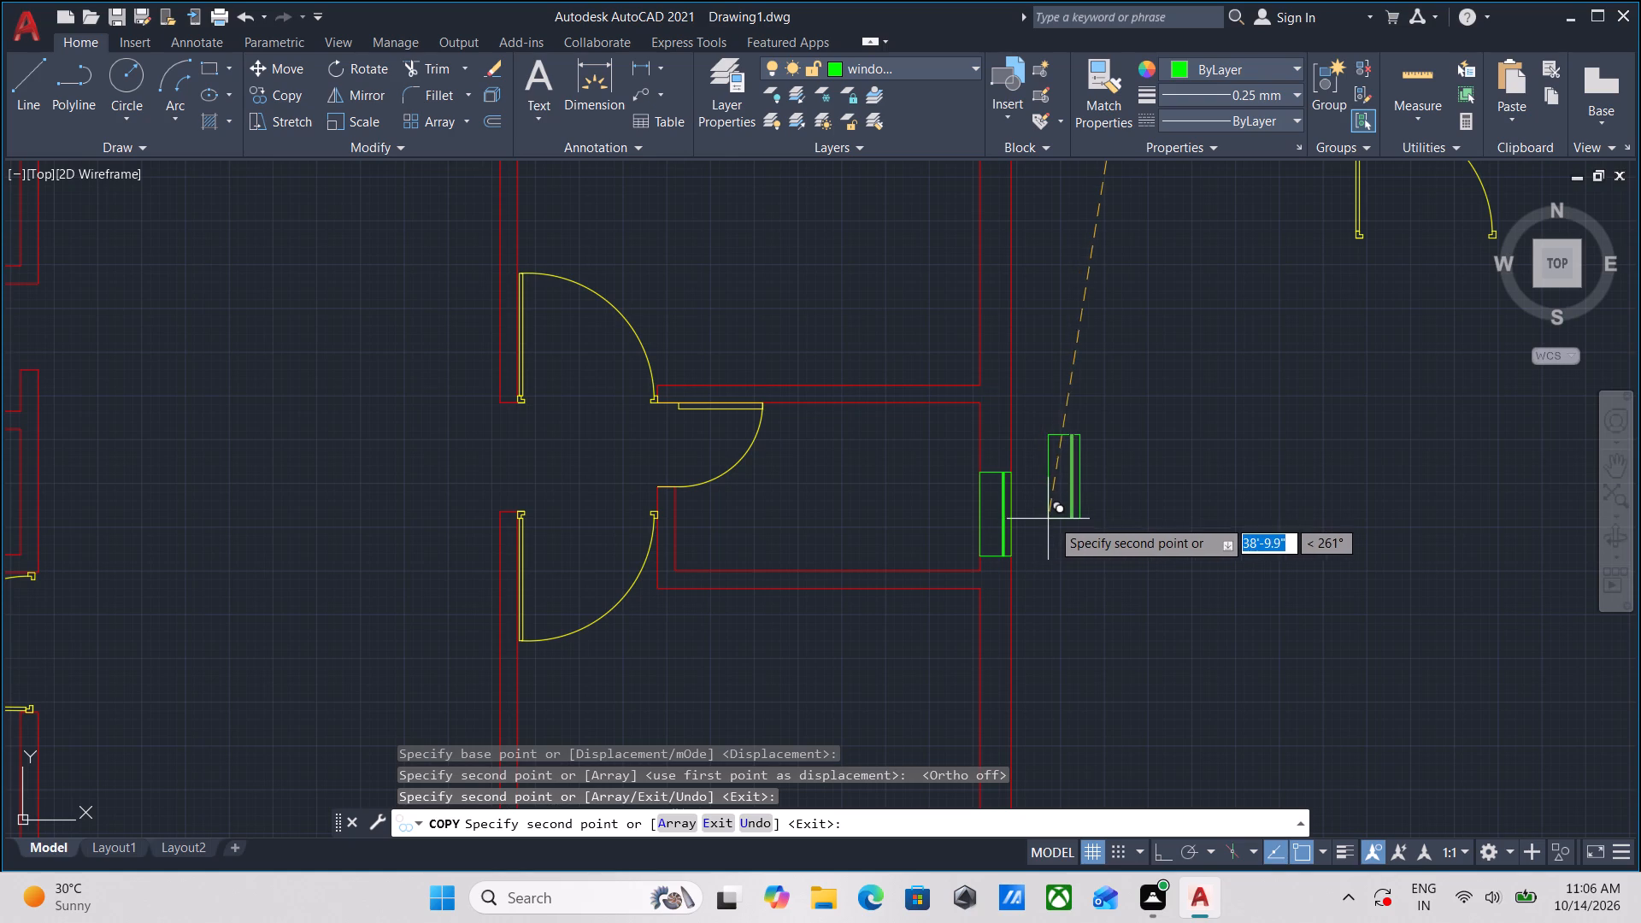
{"action": "scroll", "coordinate": [1079, 516], "scroll_direction": "down", "scroll_amount": 2}
{"action": "key", "text": "Escape"}
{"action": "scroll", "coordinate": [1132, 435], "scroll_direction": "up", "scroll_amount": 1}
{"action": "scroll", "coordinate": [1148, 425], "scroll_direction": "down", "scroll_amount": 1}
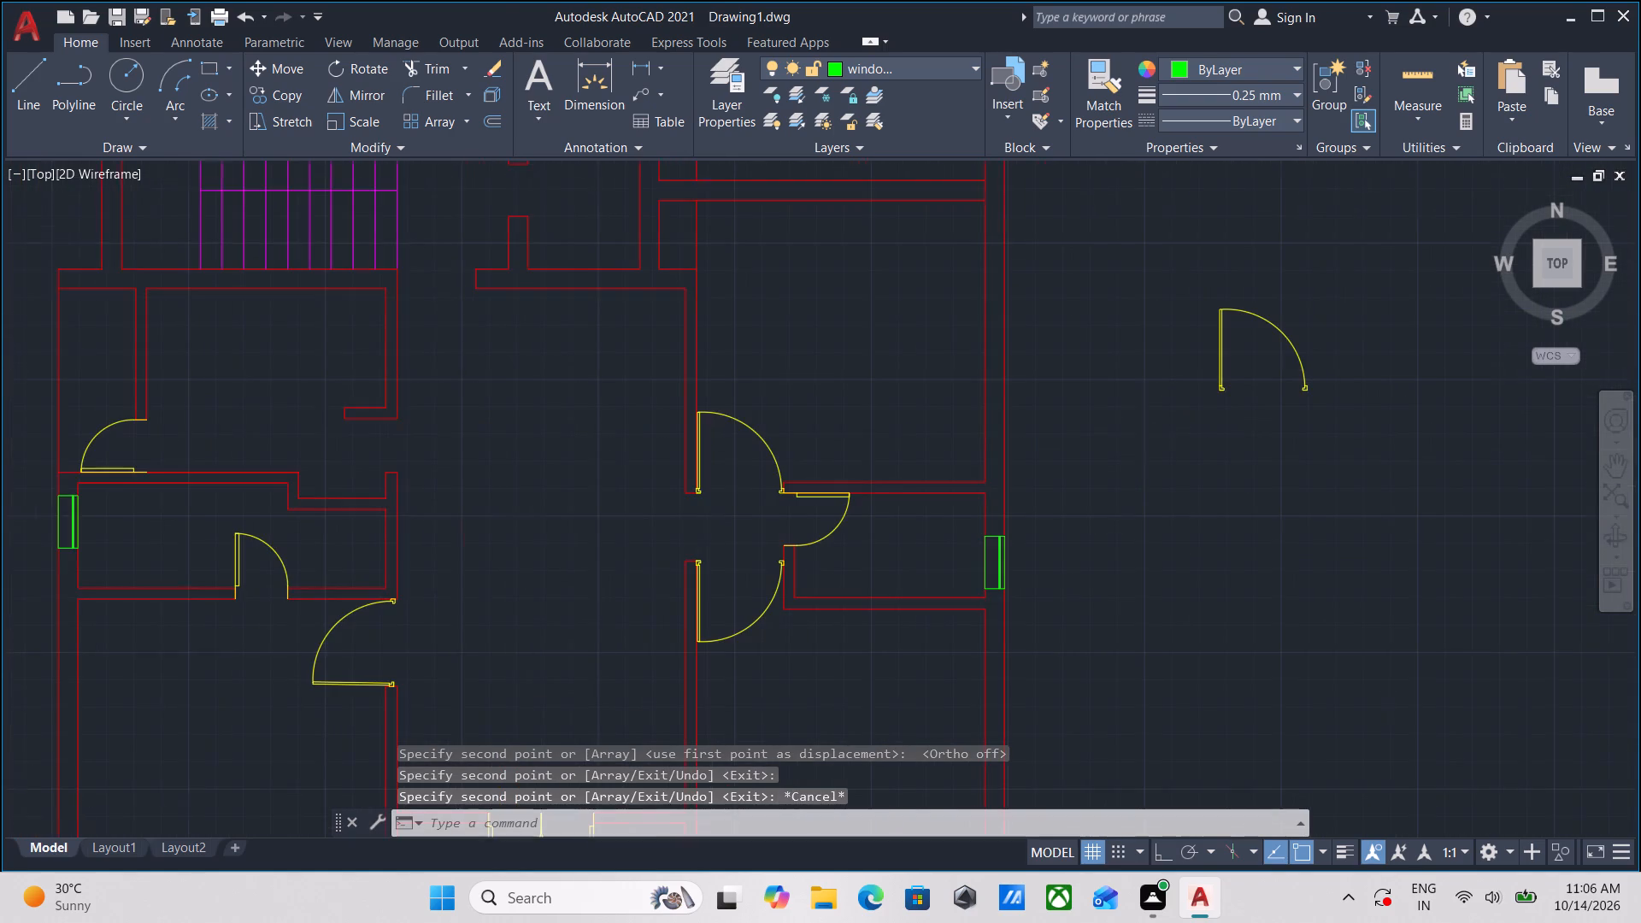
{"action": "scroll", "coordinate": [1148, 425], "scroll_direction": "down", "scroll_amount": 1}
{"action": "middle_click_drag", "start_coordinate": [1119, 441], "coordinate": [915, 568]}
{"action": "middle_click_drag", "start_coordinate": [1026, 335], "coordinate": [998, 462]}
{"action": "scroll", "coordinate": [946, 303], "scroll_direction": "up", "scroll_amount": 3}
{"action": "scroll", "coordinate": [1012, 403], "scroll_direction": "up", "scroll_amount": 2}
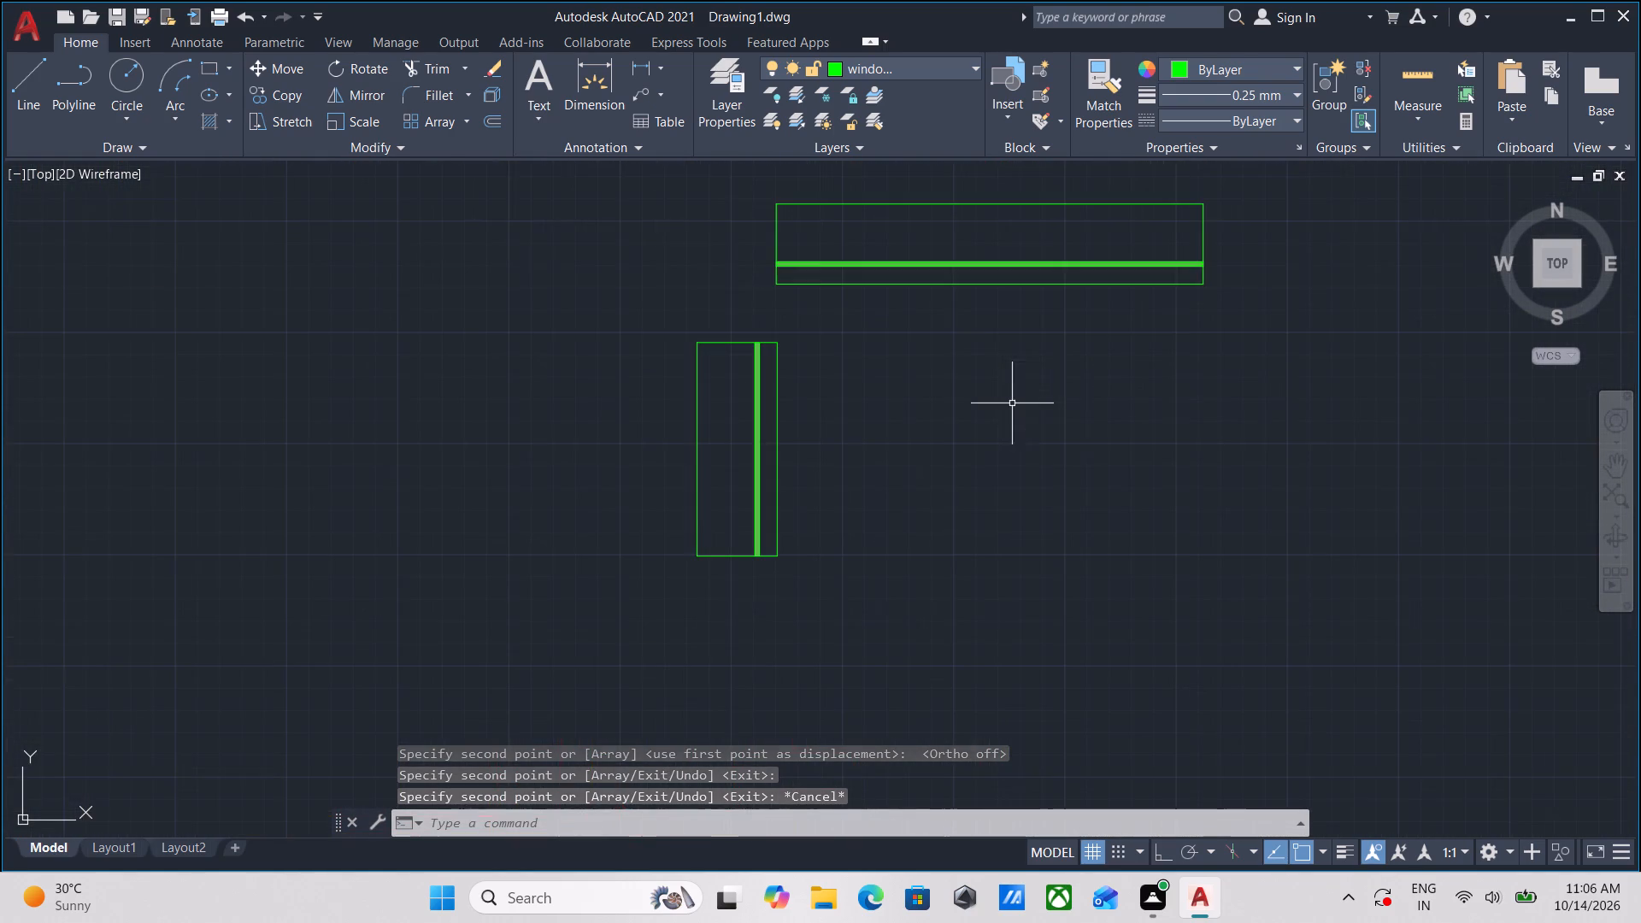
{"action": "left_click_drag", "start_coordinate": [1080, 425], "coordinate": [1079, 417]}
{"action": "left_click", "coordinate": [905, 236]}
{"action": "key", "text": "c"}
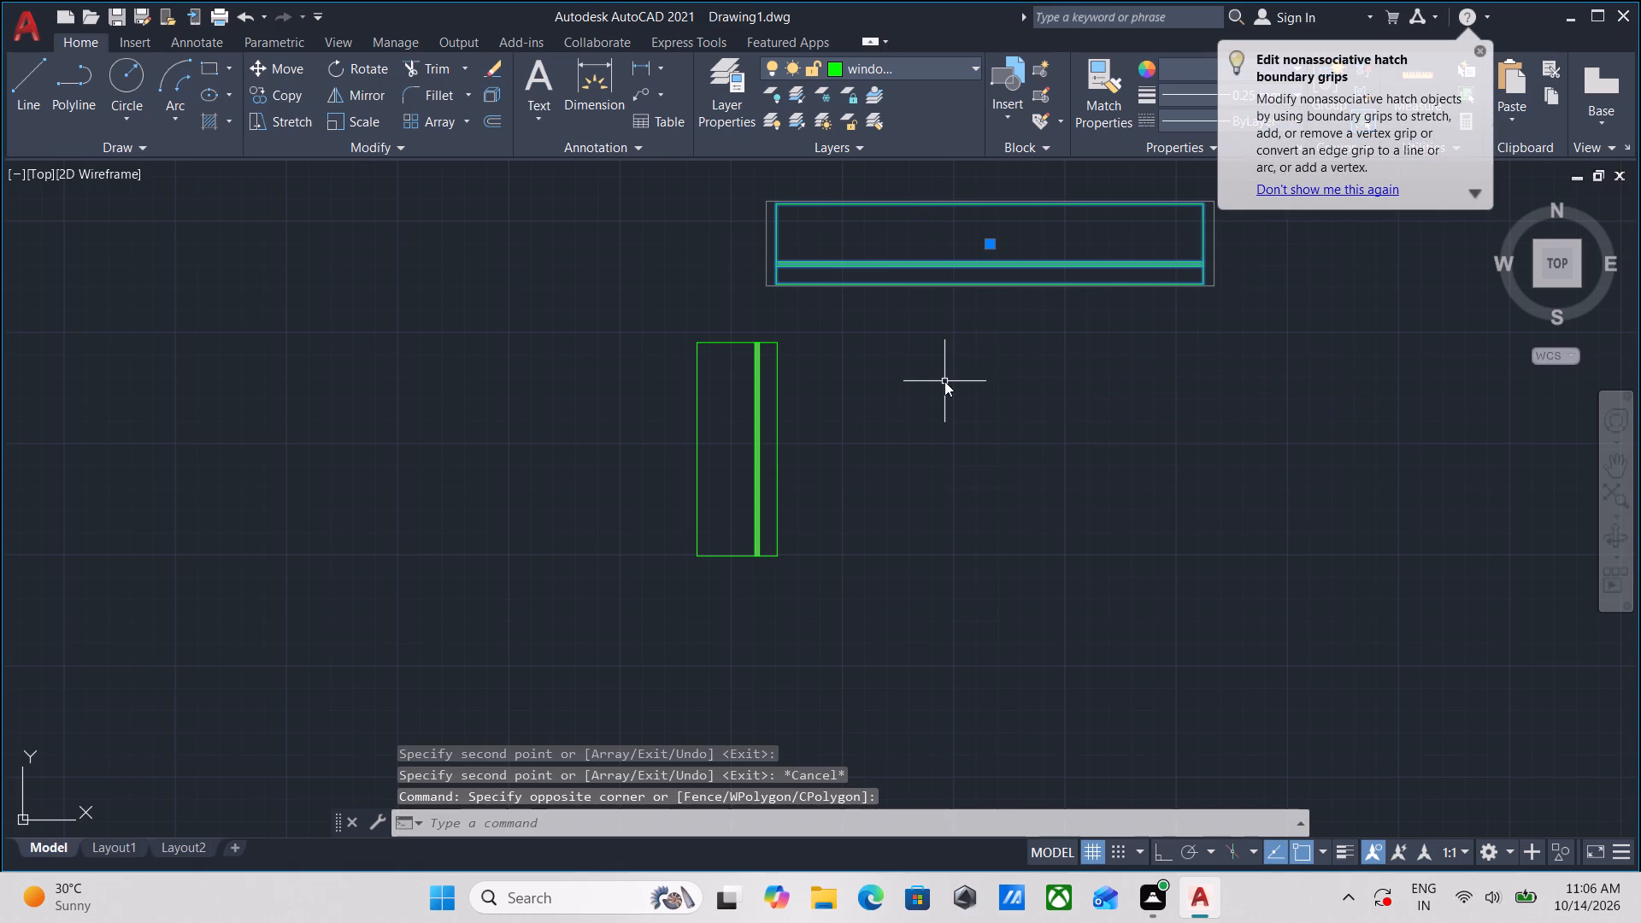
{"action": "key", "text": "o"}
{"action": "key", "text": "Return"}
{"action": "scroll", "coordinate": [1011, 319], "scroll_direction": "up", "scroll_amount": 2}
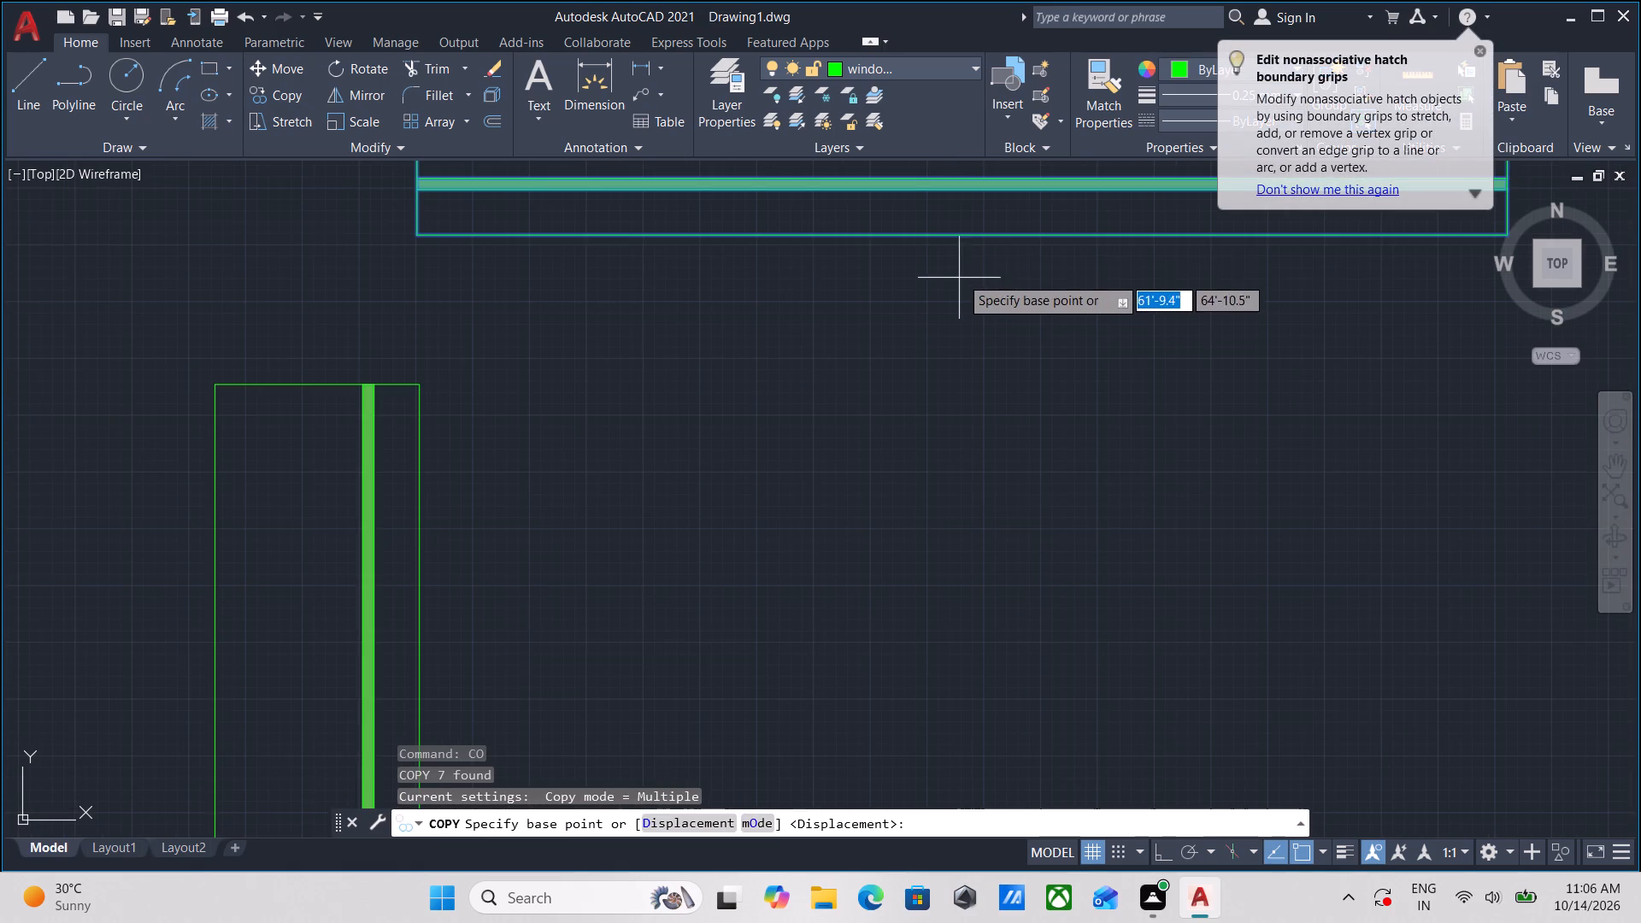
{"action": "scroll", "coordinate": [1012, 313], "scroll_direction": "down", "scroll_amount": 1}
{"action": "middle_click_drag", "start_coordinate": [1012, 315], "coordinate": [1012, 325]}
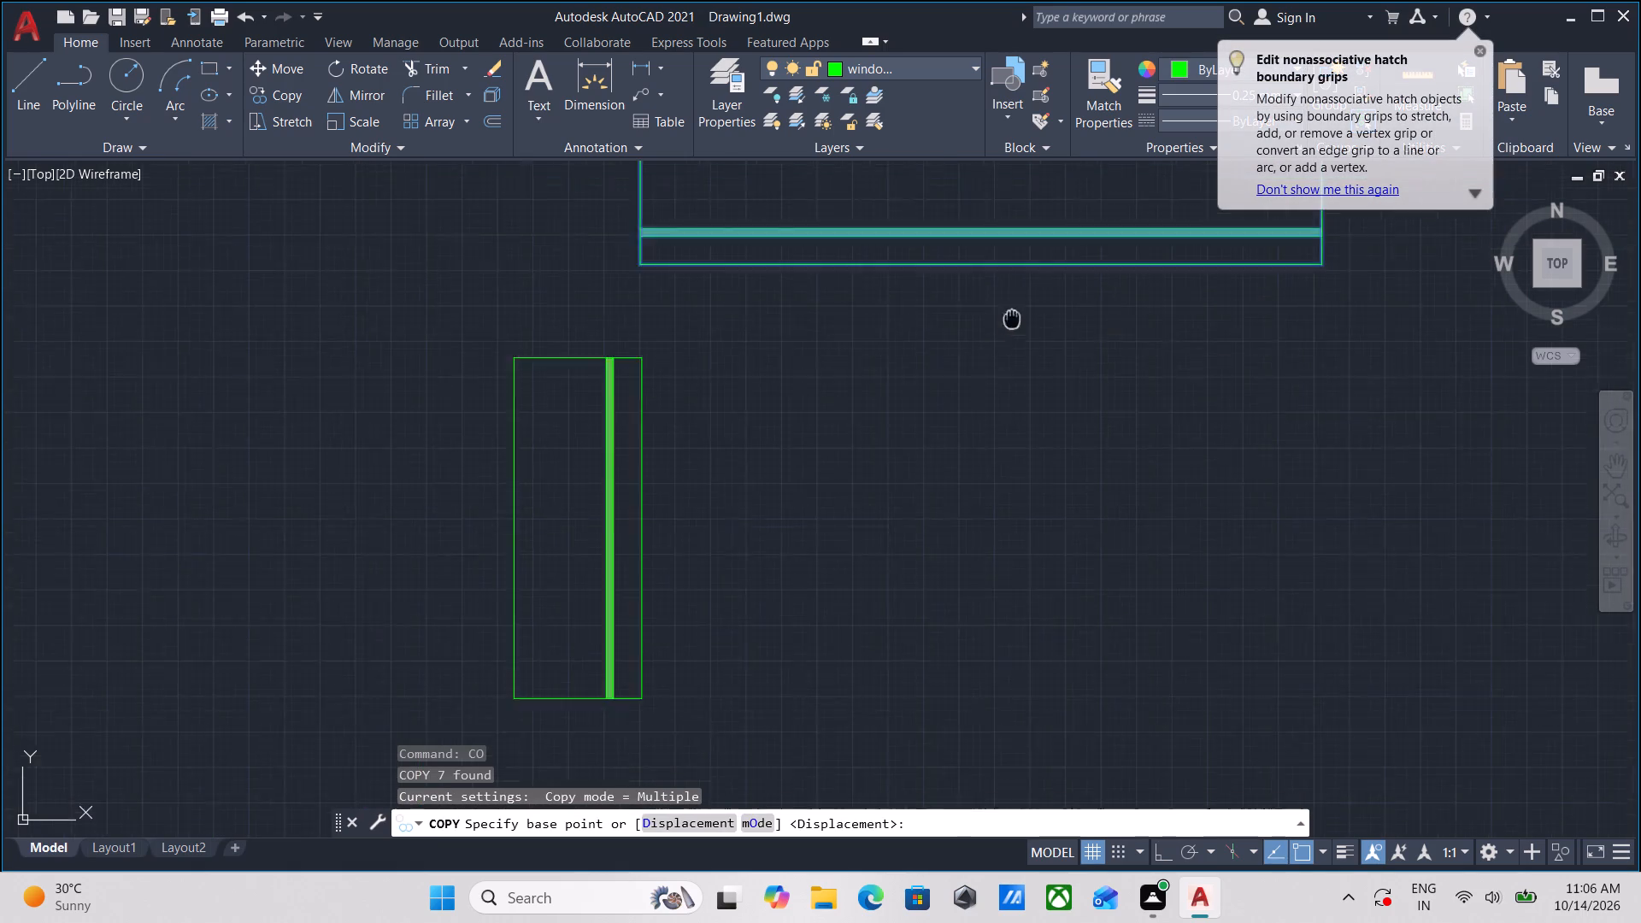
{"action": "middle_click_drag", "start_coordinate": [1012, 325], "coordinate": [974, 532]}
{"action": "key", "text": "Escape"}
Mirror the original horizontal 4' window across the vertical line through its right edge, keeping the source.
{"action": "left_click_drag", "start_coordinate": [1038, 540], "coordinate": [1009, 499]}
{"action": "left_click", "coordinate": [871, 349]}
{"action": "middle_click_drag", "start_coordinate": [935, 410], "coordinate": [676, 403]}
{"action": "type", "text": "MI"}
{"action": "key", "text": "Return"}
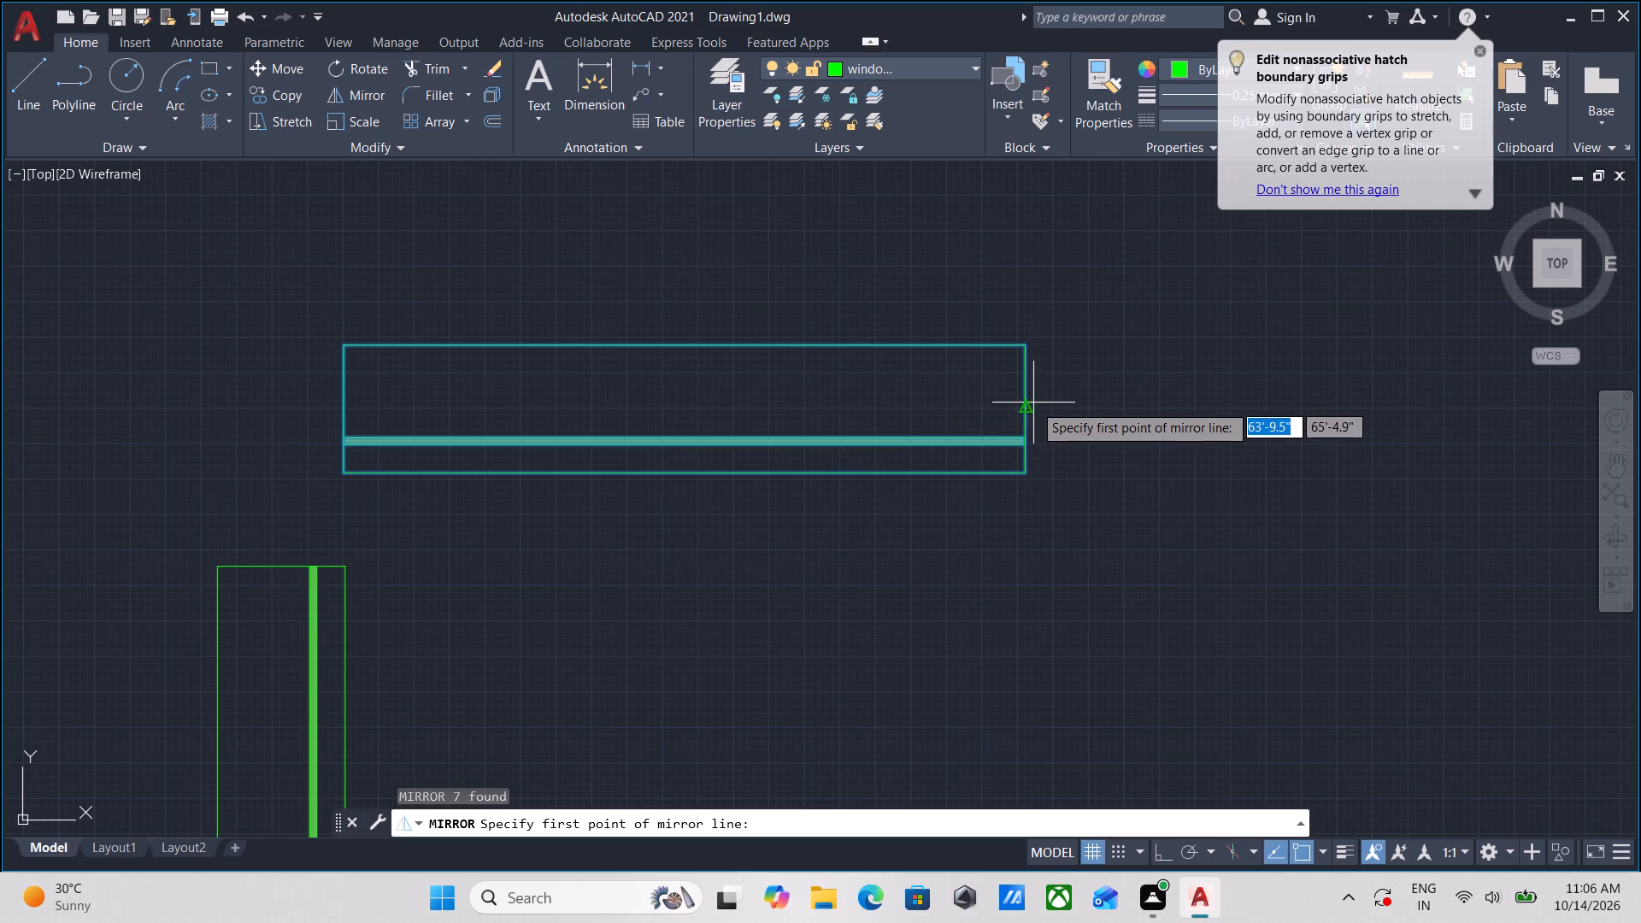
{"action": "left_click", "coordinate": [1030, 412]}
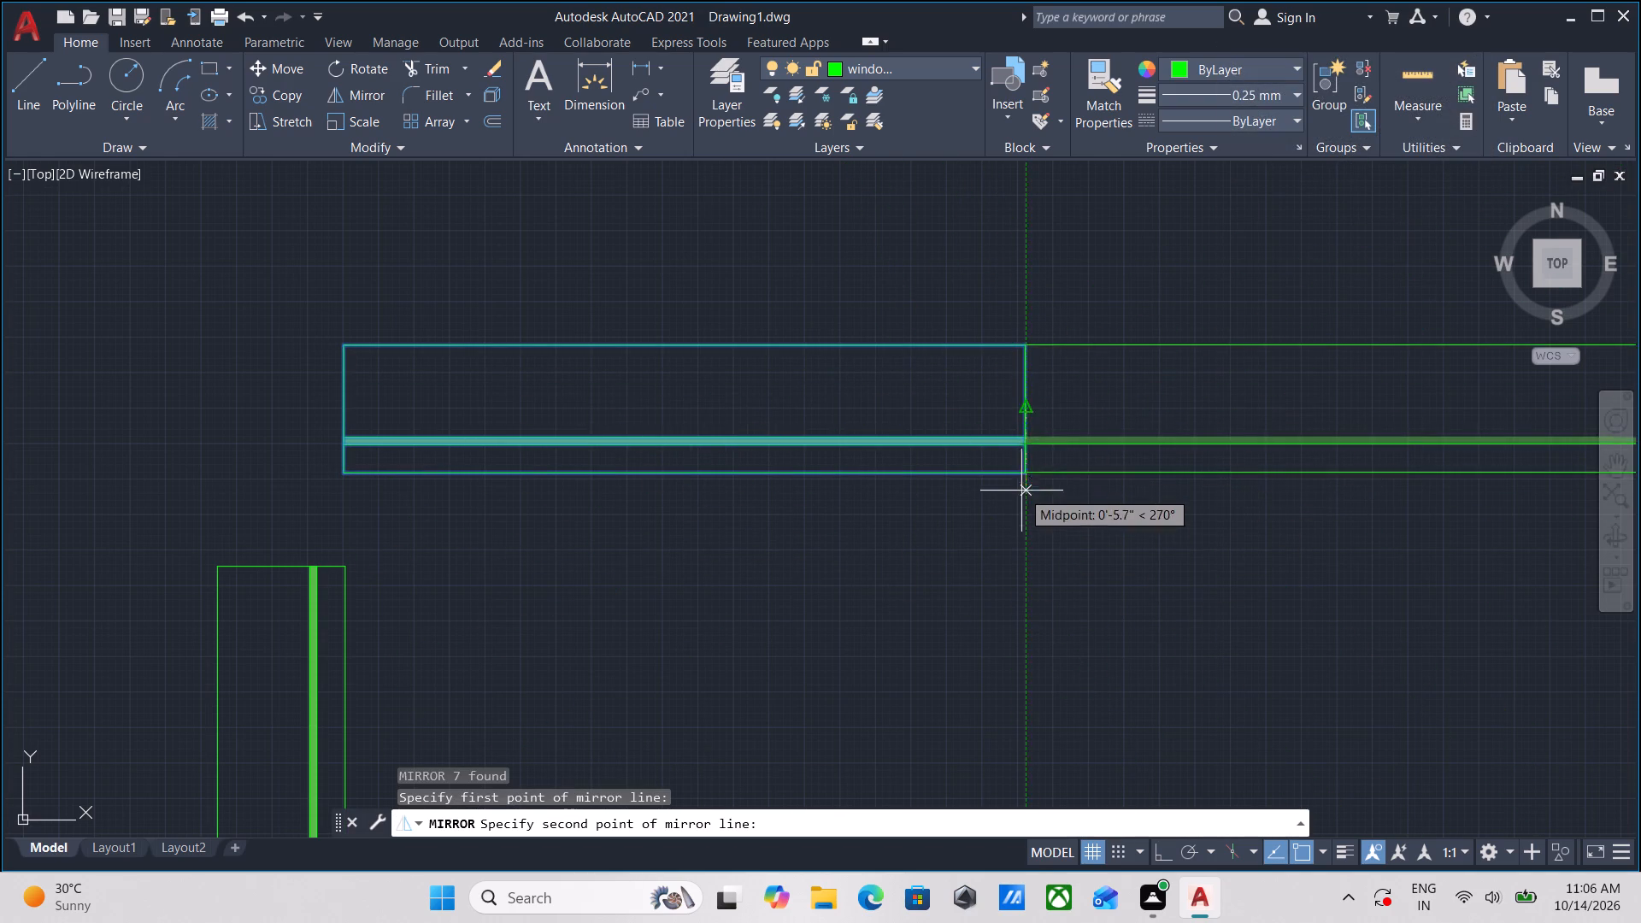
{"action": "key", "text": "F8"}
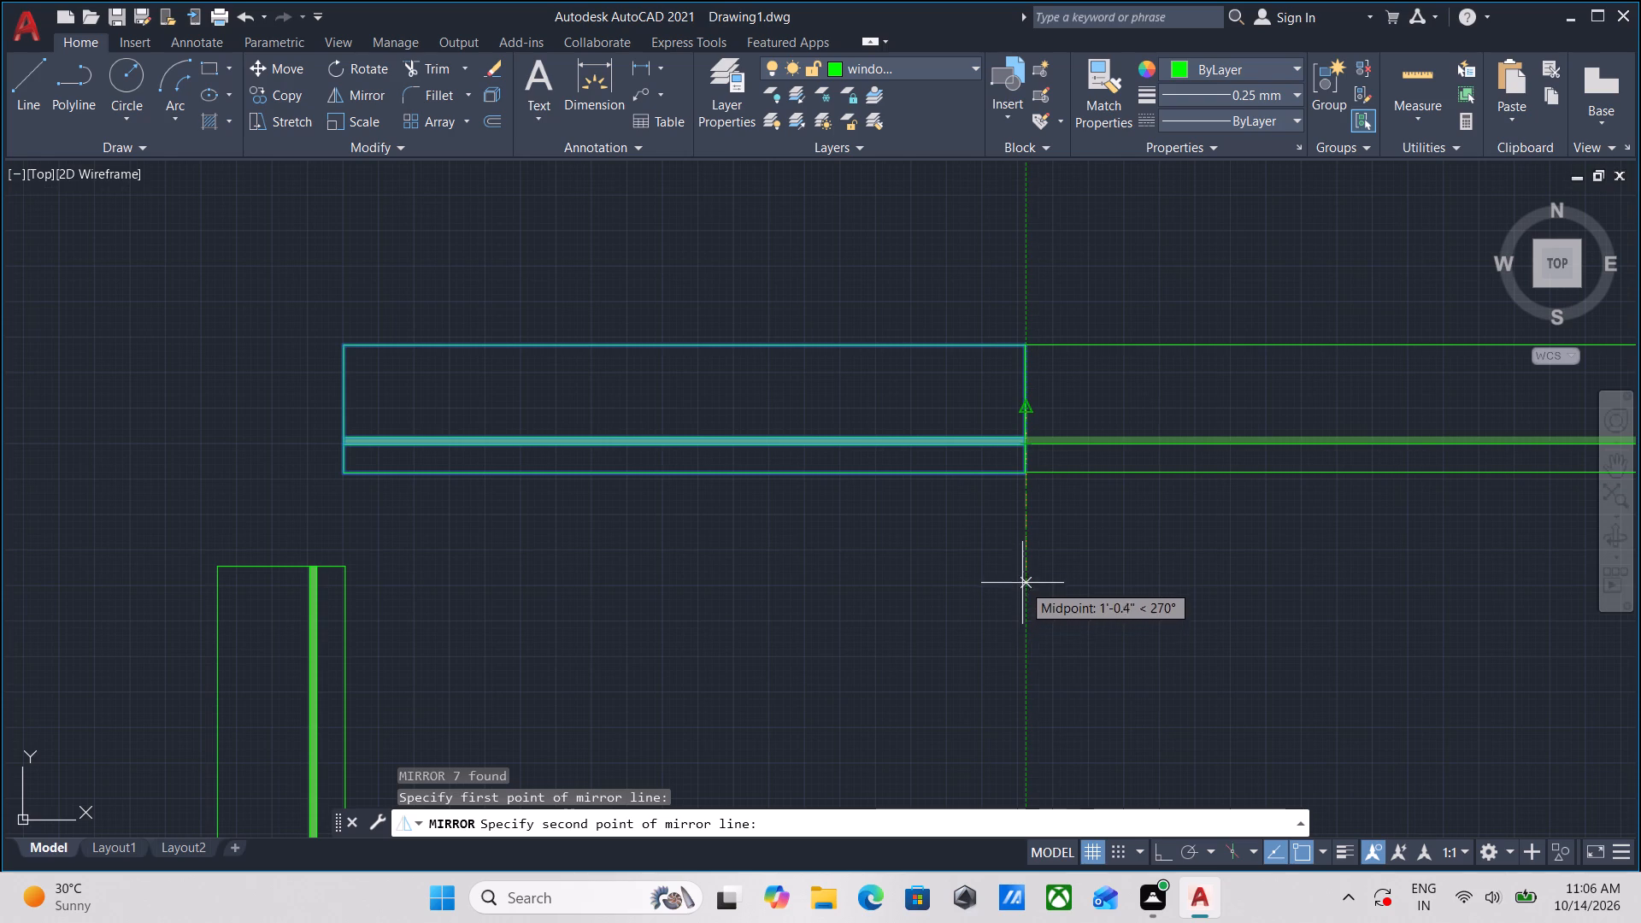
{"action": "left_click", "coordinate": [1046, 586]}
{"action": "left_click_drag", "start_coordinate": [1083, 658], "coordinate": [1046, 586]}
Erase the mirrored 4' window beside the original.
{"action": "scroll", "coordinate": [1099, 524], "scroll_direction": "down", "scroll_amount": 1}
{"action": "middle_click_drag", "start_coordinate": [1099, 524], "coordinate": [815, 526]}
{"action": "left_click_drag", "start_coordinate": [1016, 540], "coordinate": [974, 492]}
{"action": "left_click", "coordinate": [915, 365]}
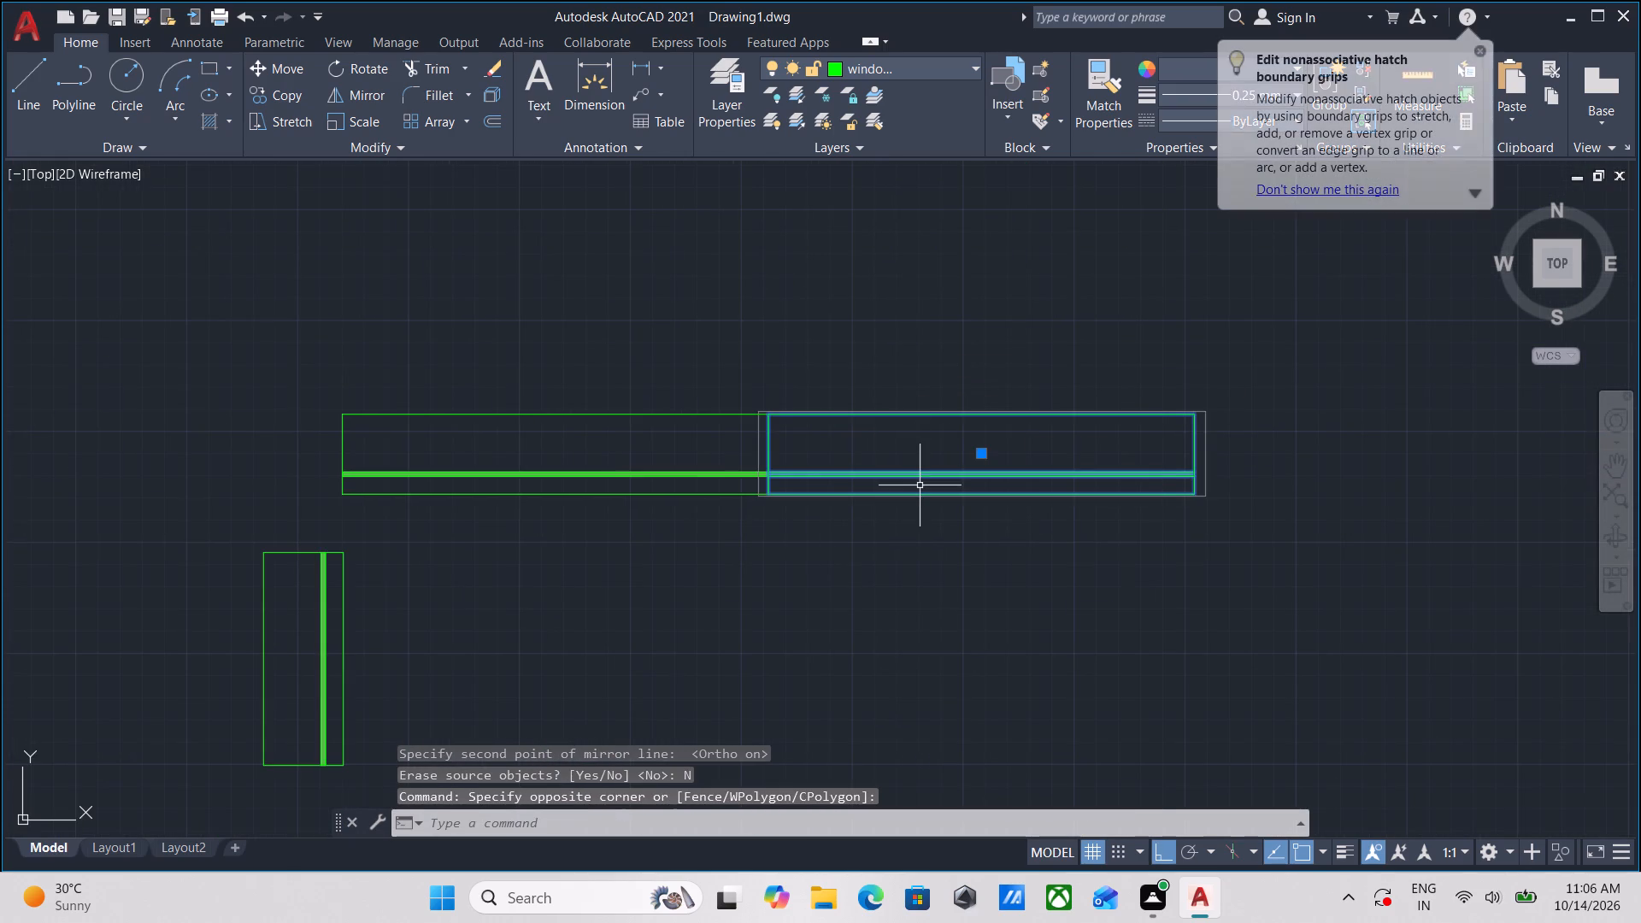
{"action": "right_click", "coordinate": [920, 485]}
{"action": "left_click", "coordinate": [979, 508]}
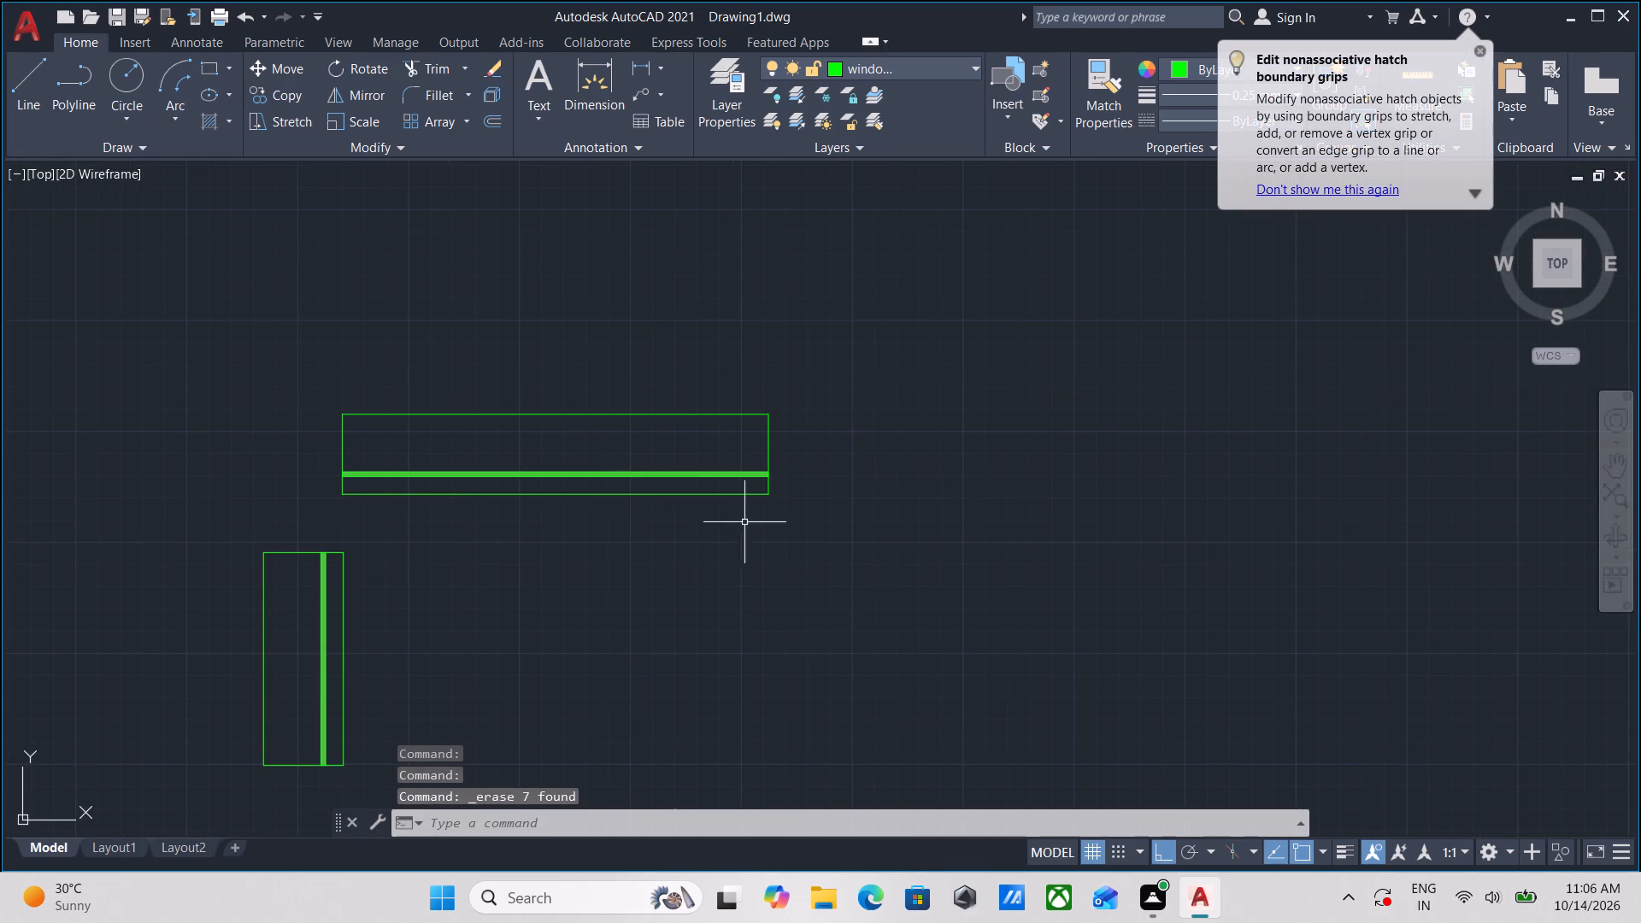
Rotate the original 4' window 180° about its lower-right corner.
{"action": "left_click", "coordinate": [749, 526]}
{"action": "left_click", "coordinate": [727, 481]}
{"action": "type", "text": "RO"}
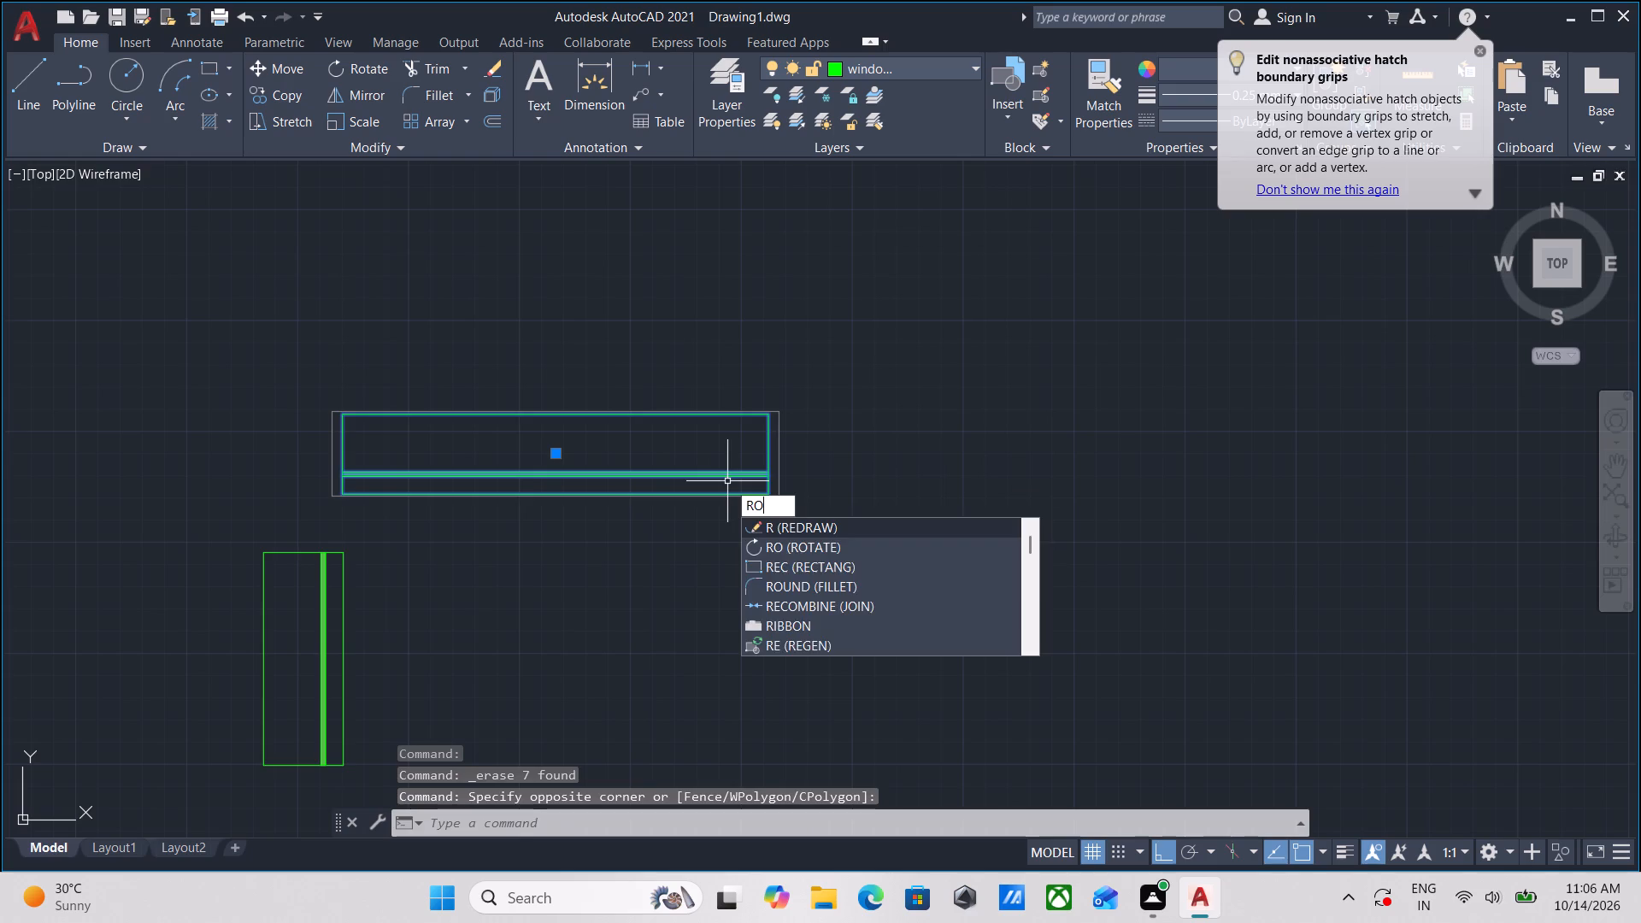
{"action": "key", "text": "Return"}
{"action": "scroll", "coordinate": [754, 490], "scroll_direction": "up", "scroll_amount": 2}
{"action": "left_click", "coordinate": [785, 495]}
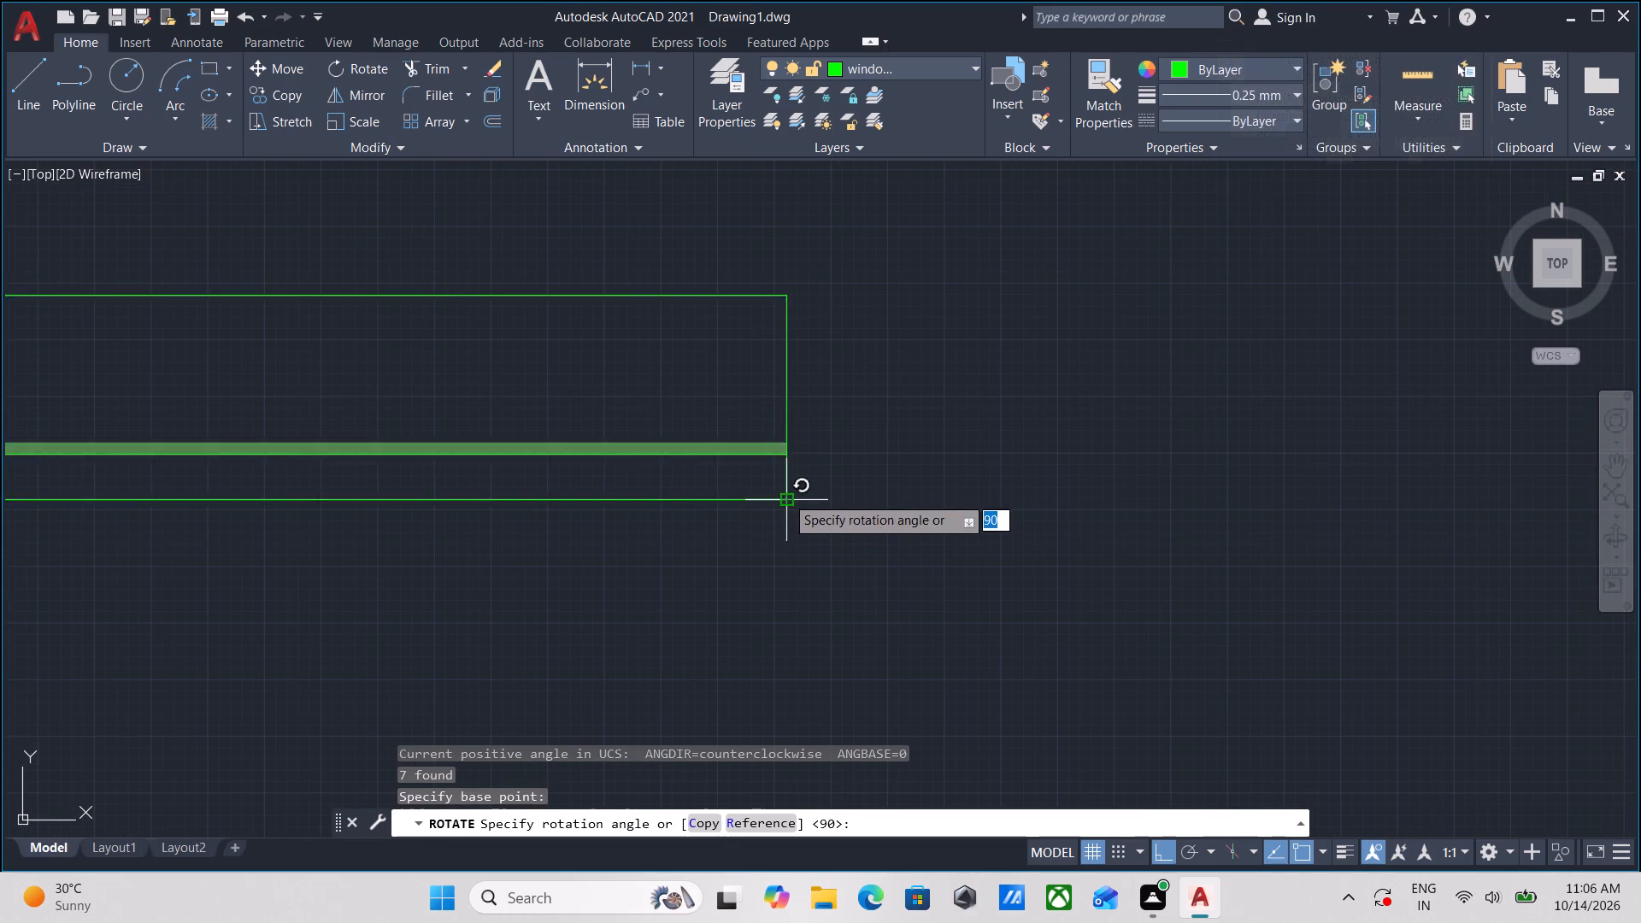
{"action": "left_click", "coordinate": [535, 507]}
Copy the rotated 4' window from its bottom-edge midpoint to the midpoint of the lower-left room's bottom exterior wall.
{"action": "scroll", "coordinate": [721, 516], "scroll_direction": "down", "scroll_amount": 2}
{"action": "middle_click_drag", "start_coordinate": [721, 516], "coordinate": [545, 452]}
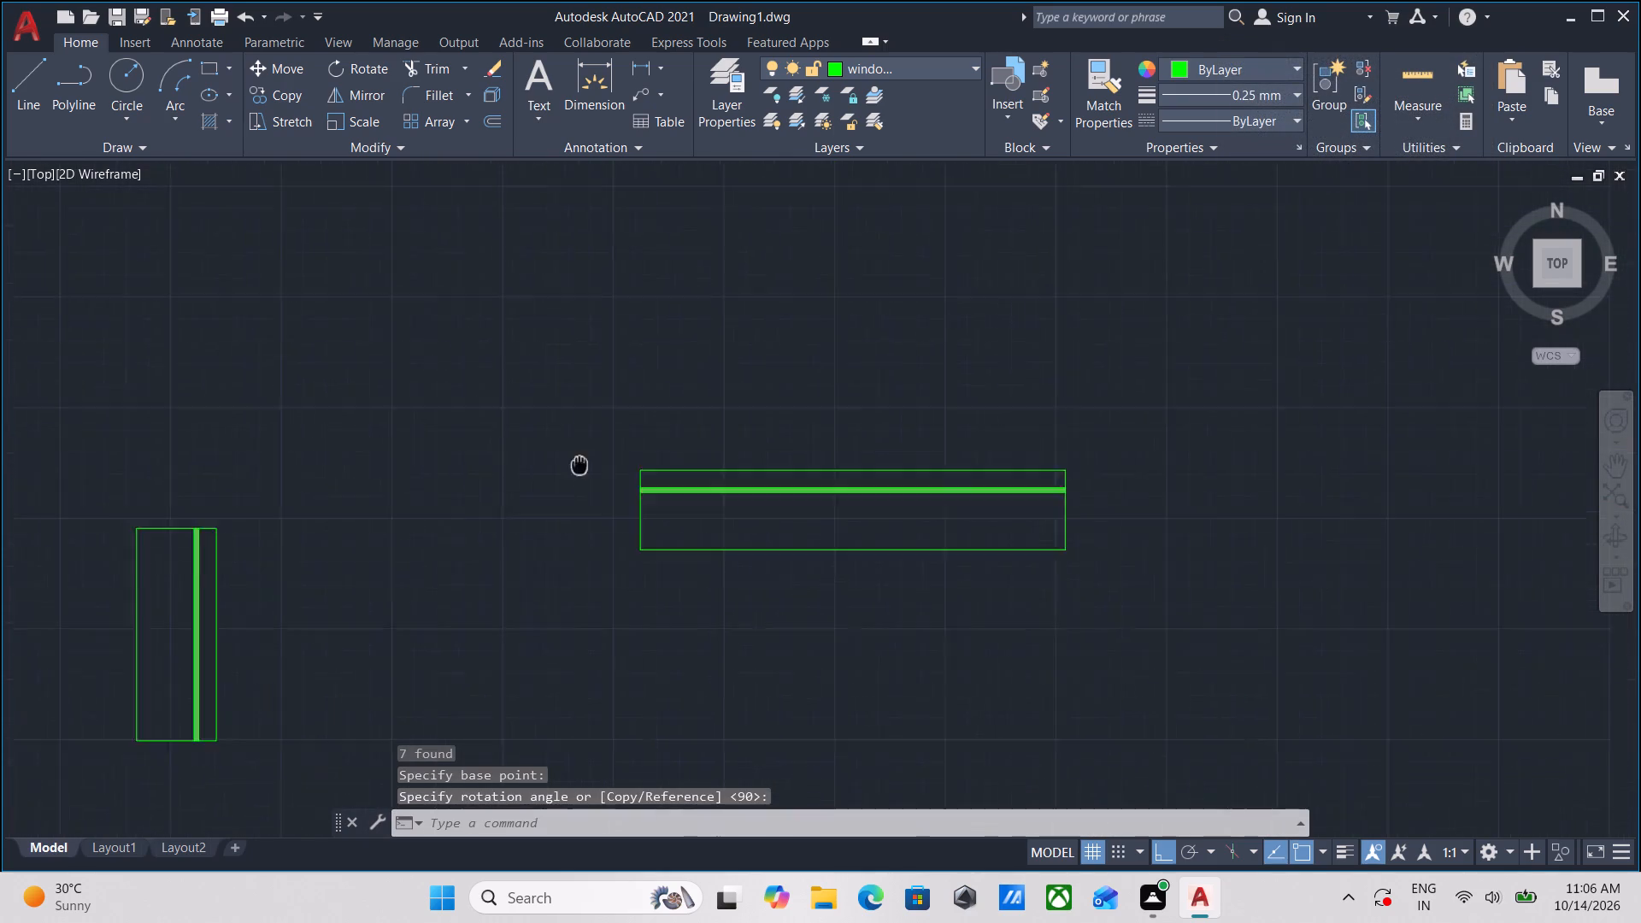
{"action": "middle_click_drag", "start_coordinate": [545, 452], "coordinate": [485, 419]}
{"action": "left_click_drag", "start_coordinate": [863, 581], "coordinate": [812, 533]}
{"action": "left_click", "coordinate": [677, 369]}
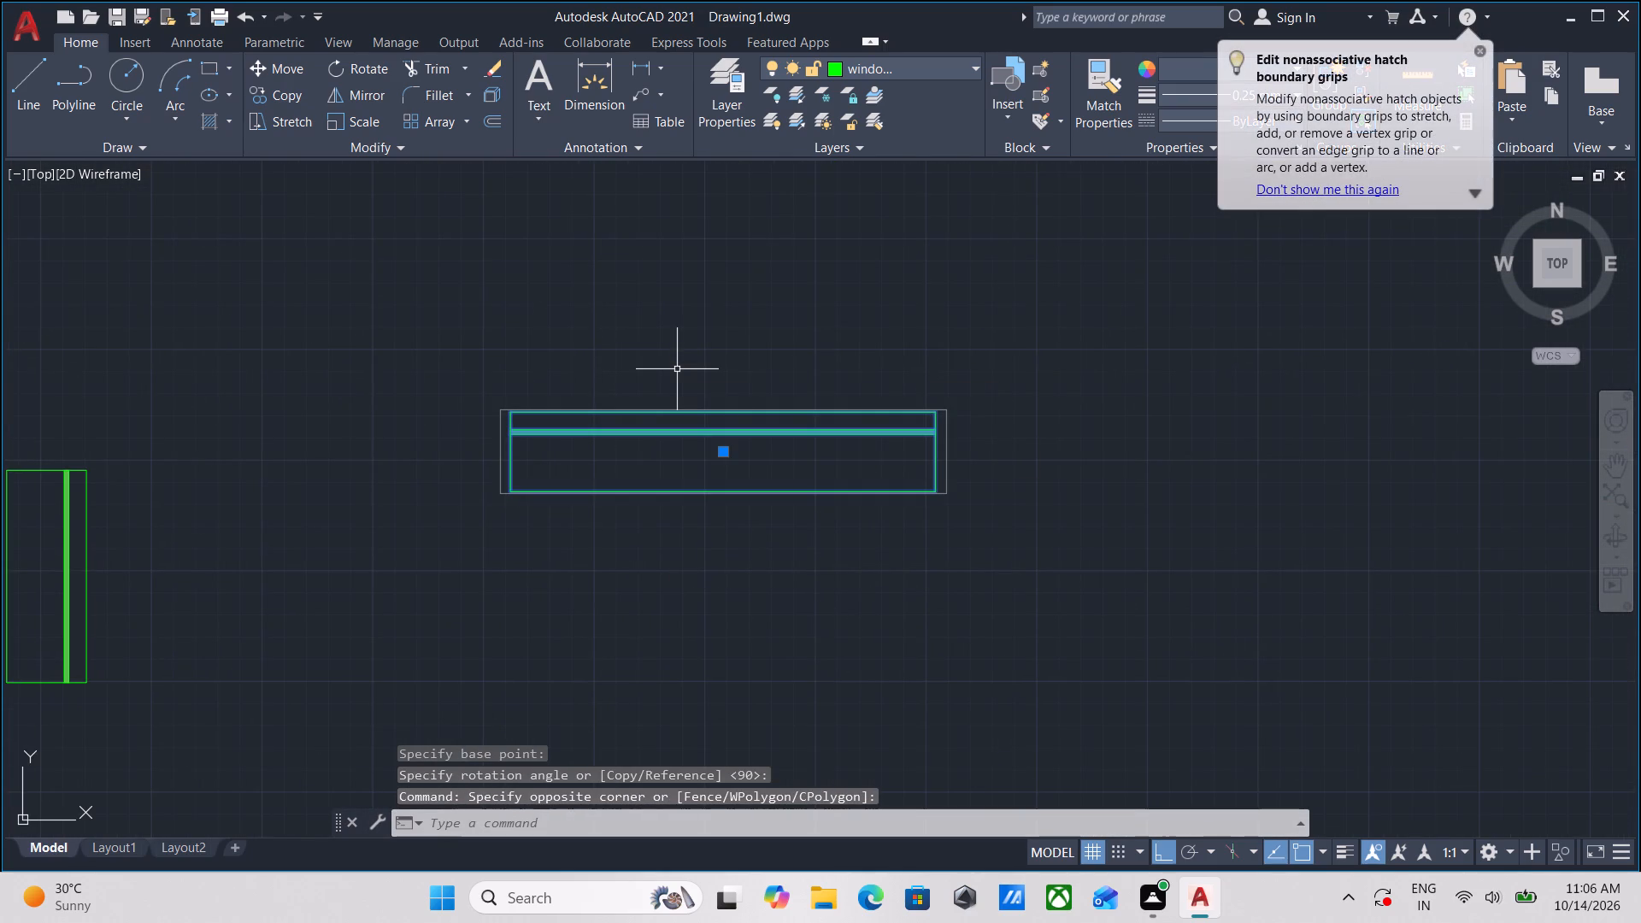
{"action": "type", "text": "CO"}
{"action": "key", "text": "Return"}
{"action": "scroll", "coordinate": [691, 451], "scroll_direction": "up", "scroll_amount": 2}
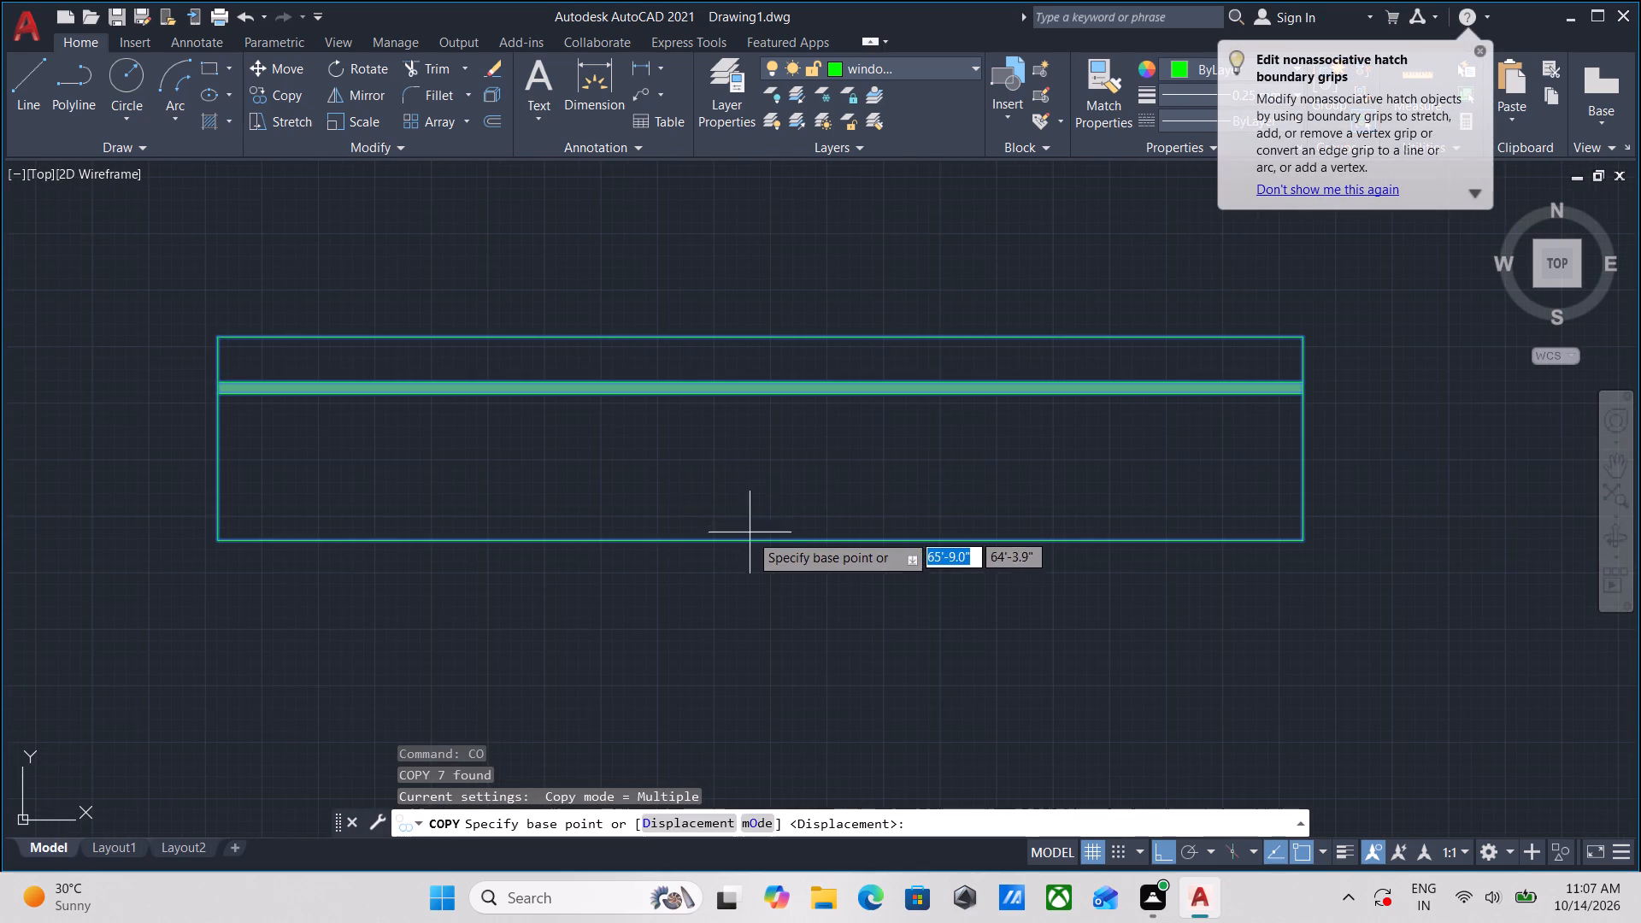
{"action": "scroll", "coordinate": [765, 527], "scroll_direction": "down", "scroll_amount": 3}
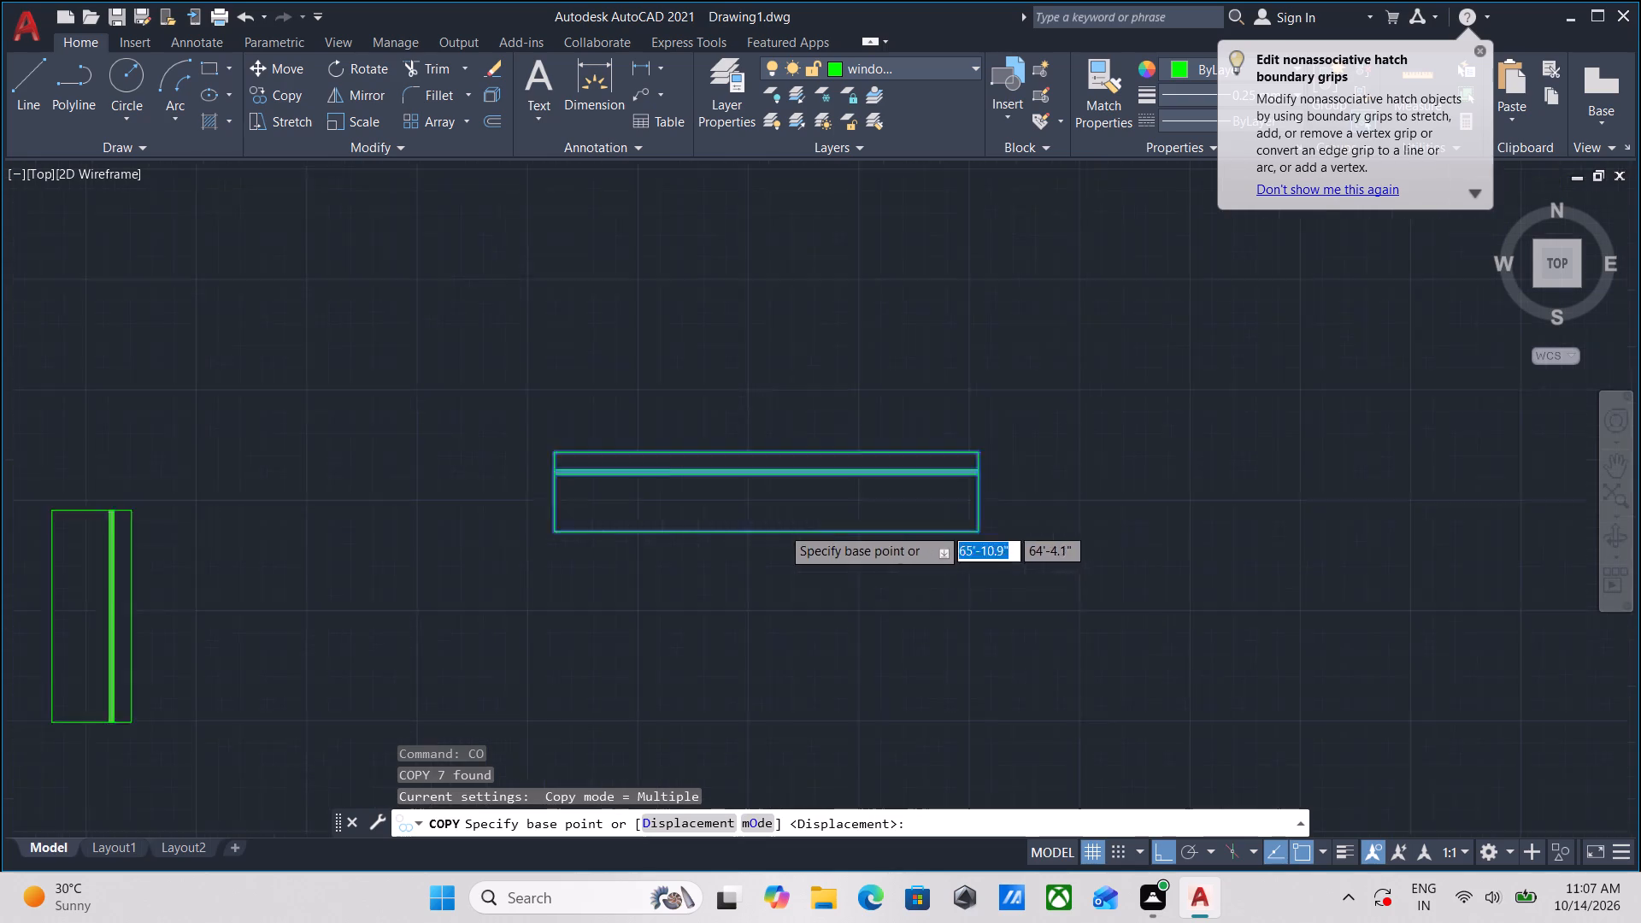
{"action": "left_click", "coordinate": [766, 532]}
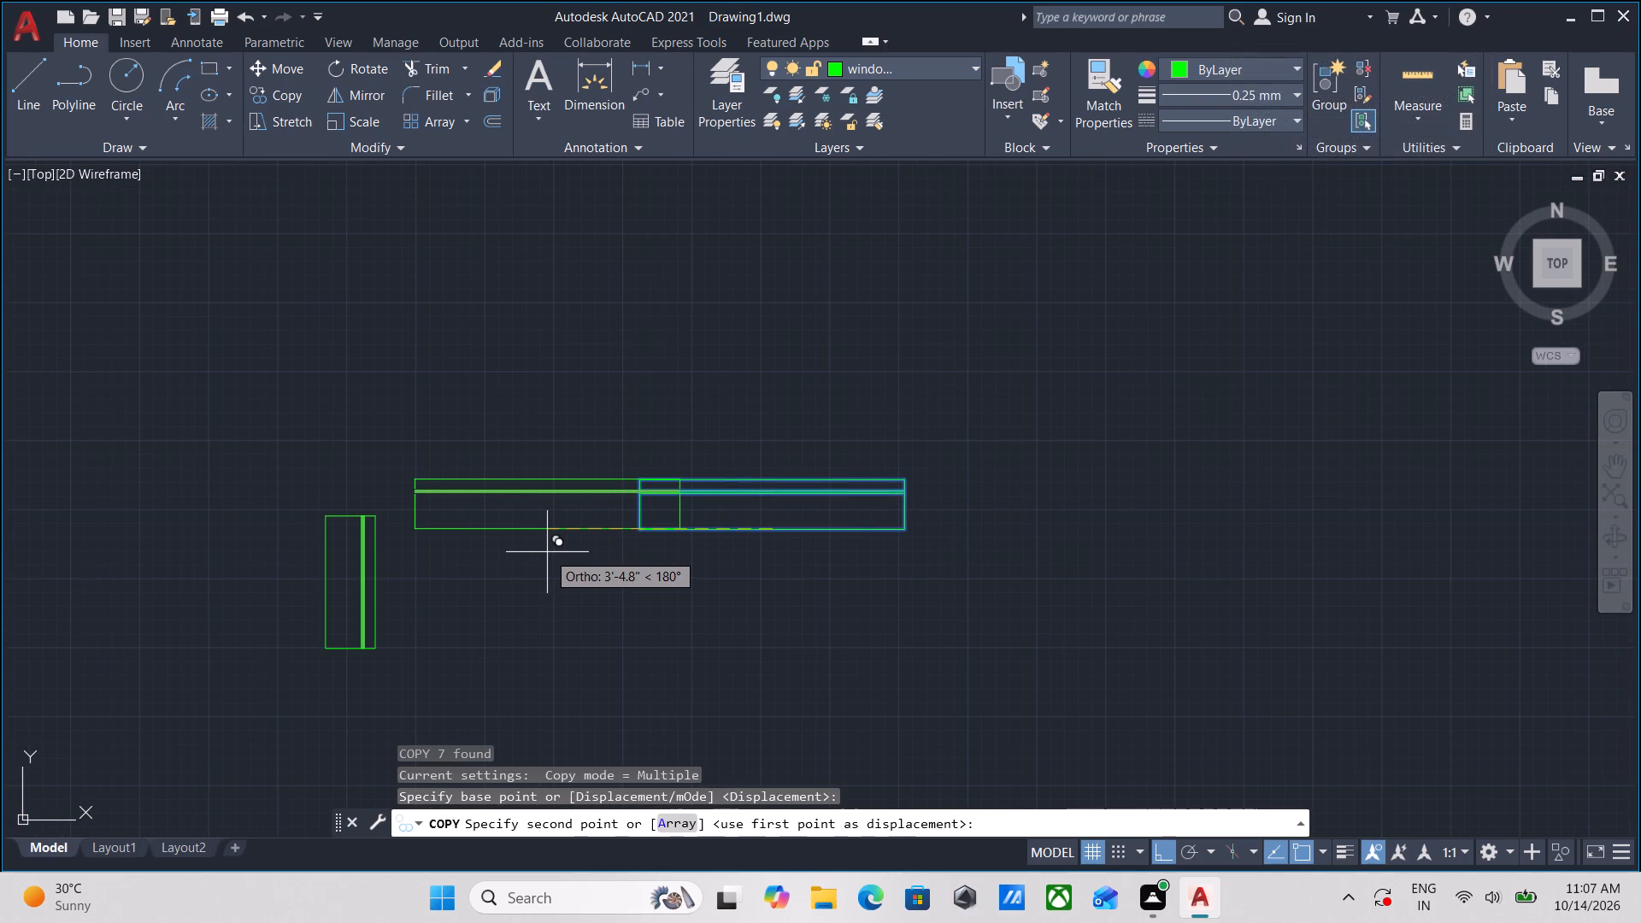
{"action": "key", "text": "F8"}
{"action": "scroll", "coordinate": [423, 610], "scroll_direction": "down", "scroll_amount": 2}
{"action": "middle_click_drag", "start_coordinate": [422, 610], "coordinate": [765, 130]}
{"action": "scroll", "coordinate": [468, 430], "scroll_direction": "down", "scroll_amount": 3}
{"action": "middle_click_drag", "start_coordinate": [475, 420], "coordinate": [918, 94]}
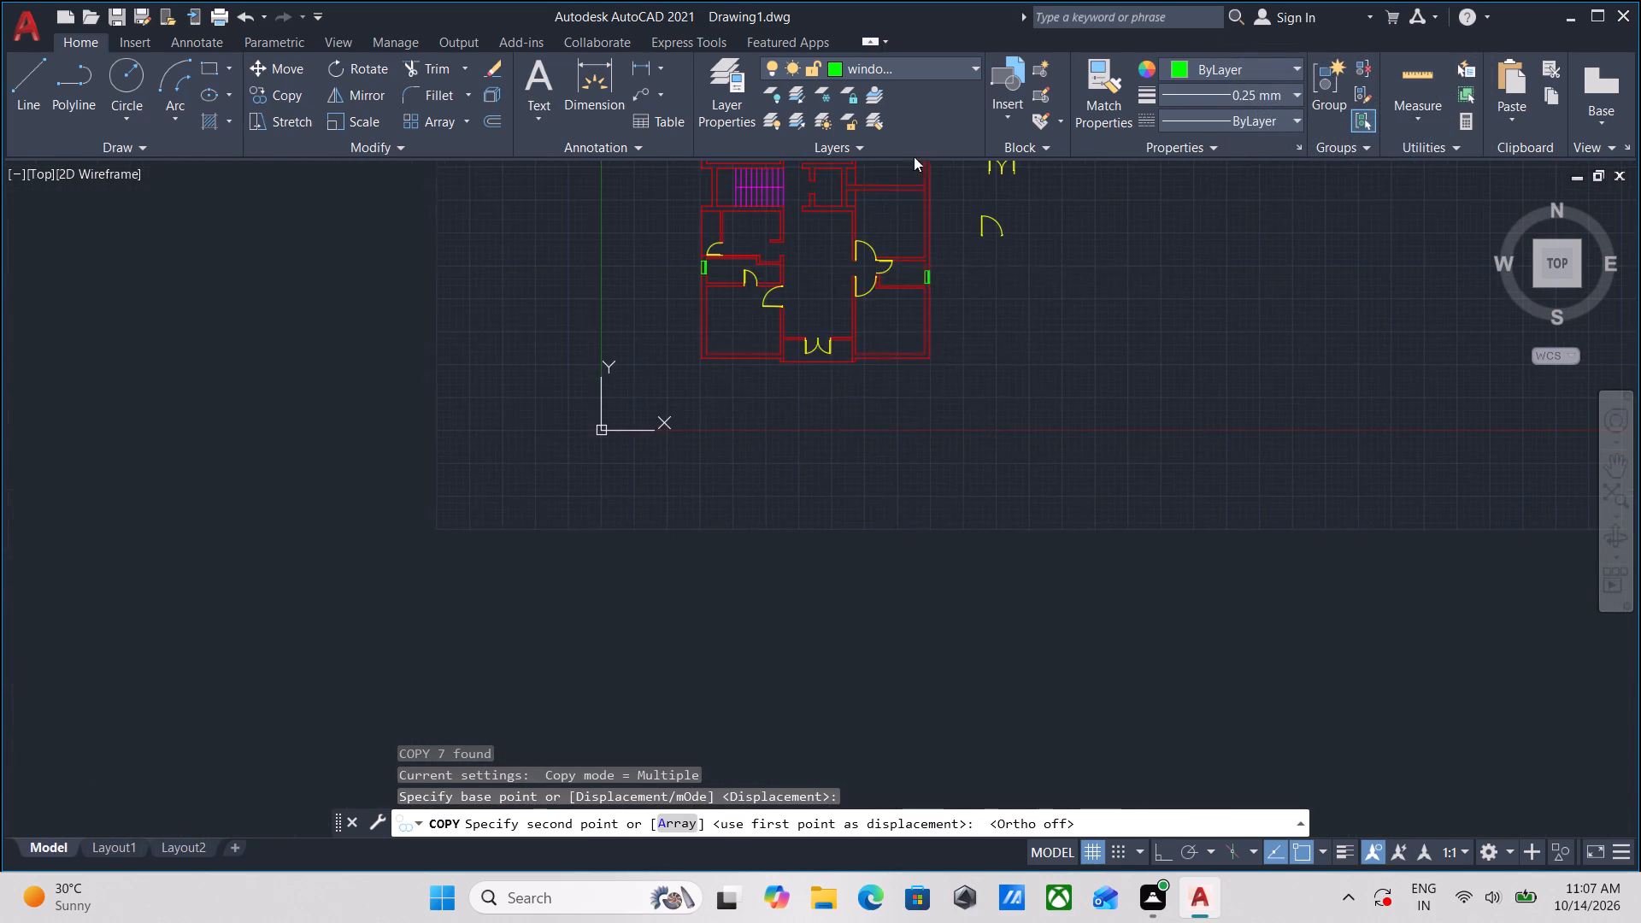
{"action": "scroll", "coordinate": [738, 325], "scroll_direction": "up", "scroll_amount": 5}
{"action": "middle_click_drag", "start_coordinate": [700, 412], "coordinate": [807, 220]}
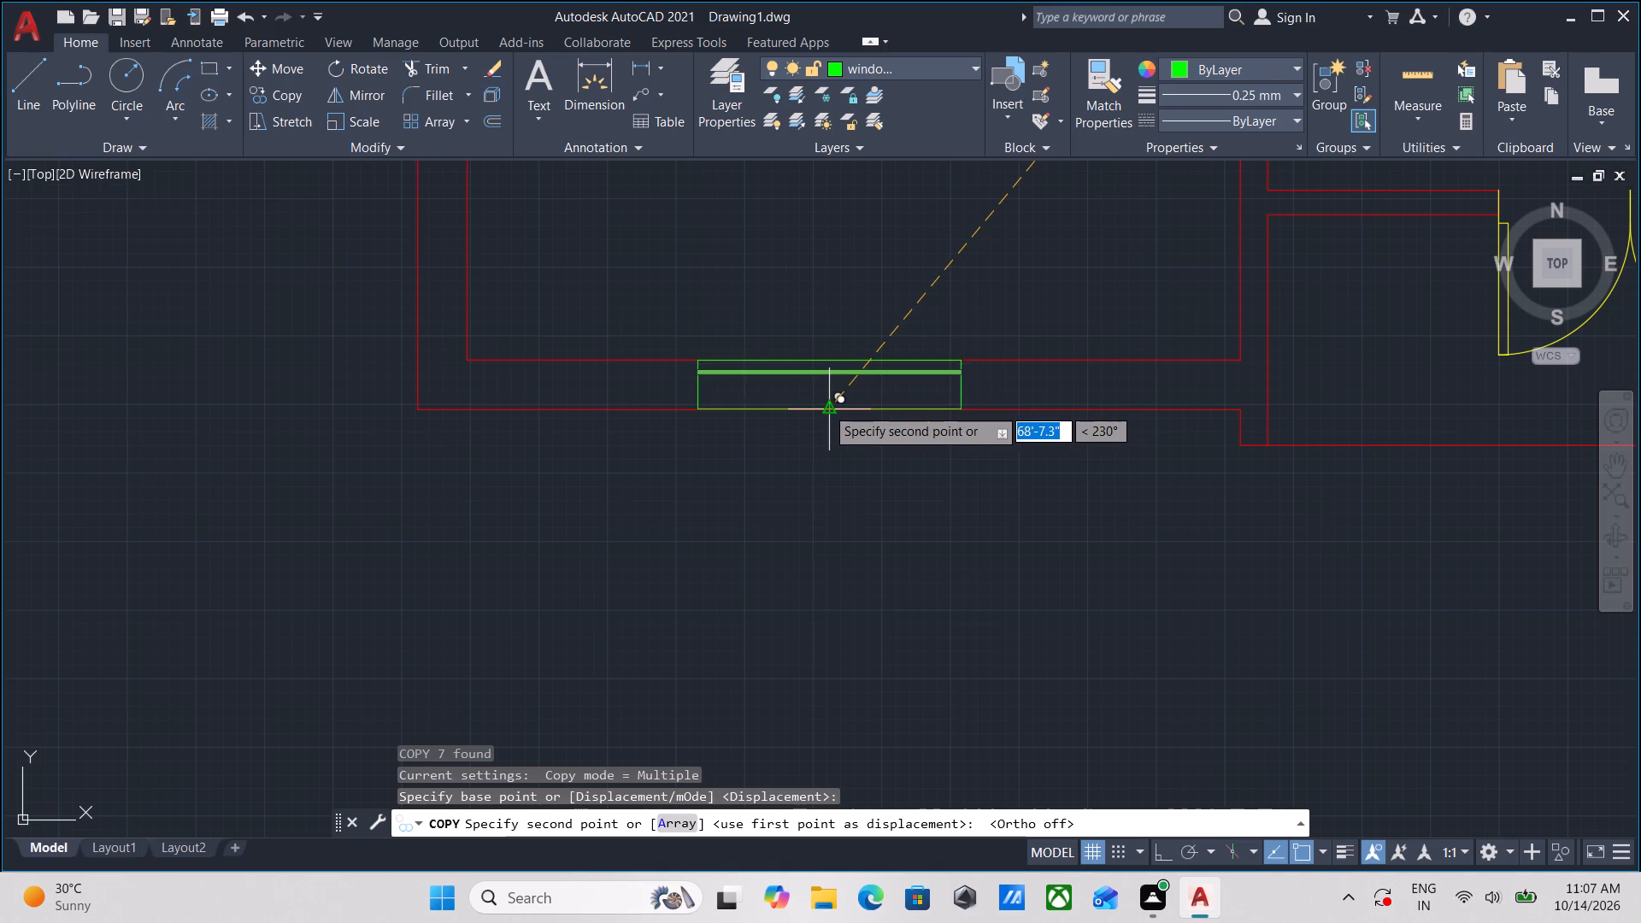
{"action": "left_click", "coordinate": [826, 407]}
Place another copy of the 4' window at the midpoint of the lower-right room's bottom exterior wall.
{"action": "middle_click_drag", "start_coordinate": [931, 262], "coordinate": [273, 285]}
{"action": "scroll", "coordinate": [374, 278], "scroll_direction": "down", "scroll_amount": 1}
{"action": "middle_click_drag", "start_coordinate": [378, 278], "coordinate": [107, 287]}
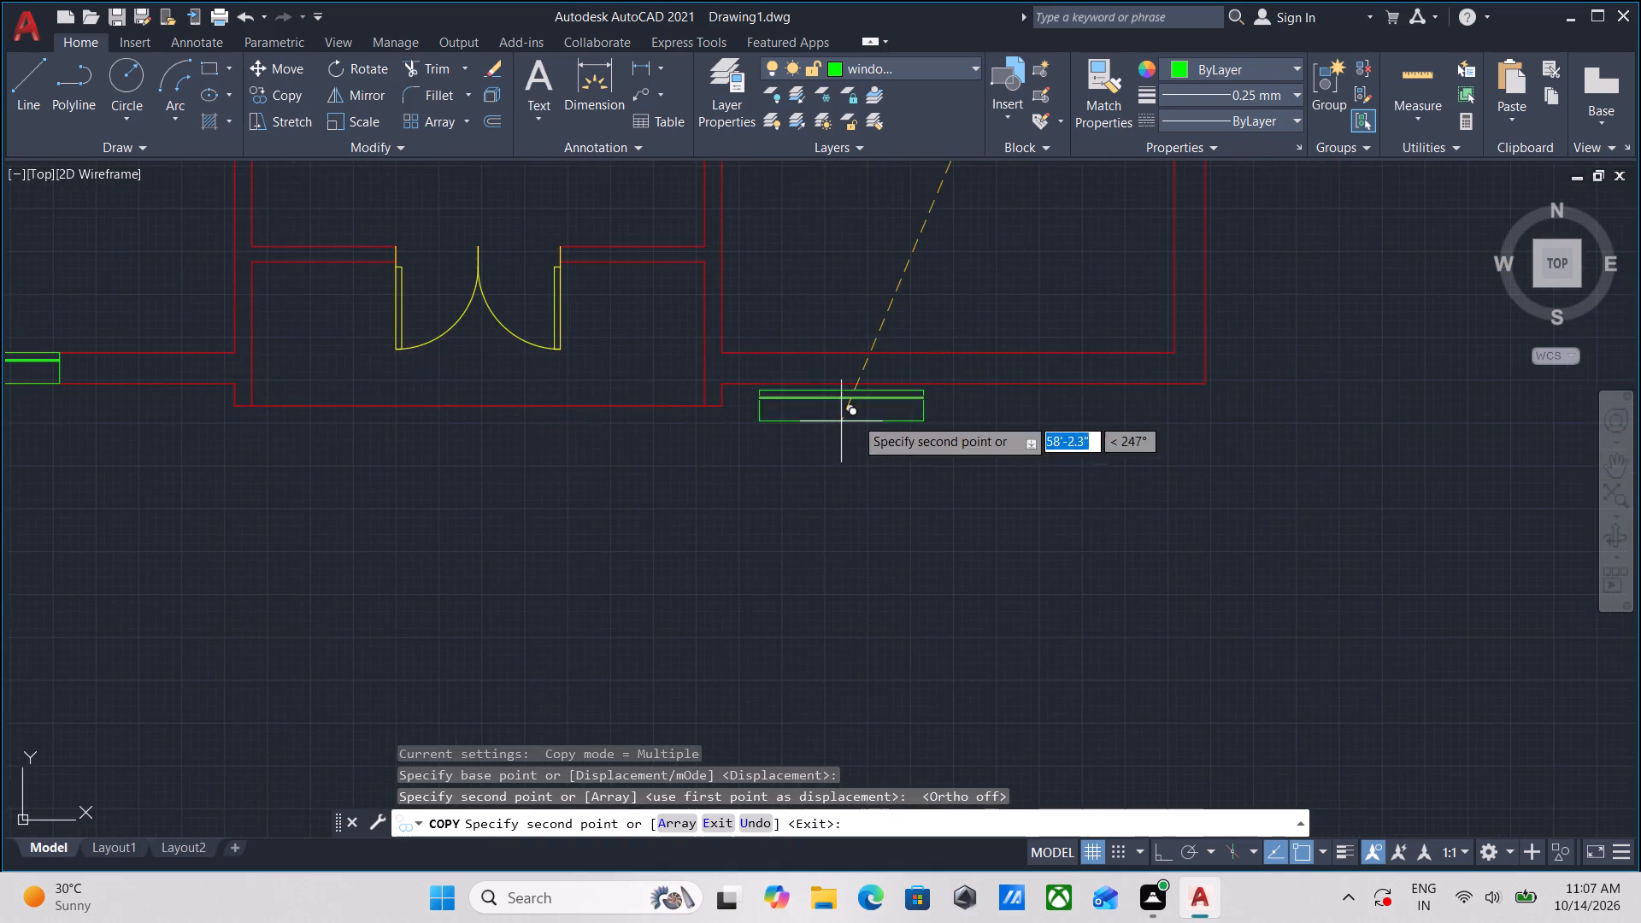
{"action": "middle_click_drag", "start_coordinate": [855, 417], "coordinate": [655, 452]}
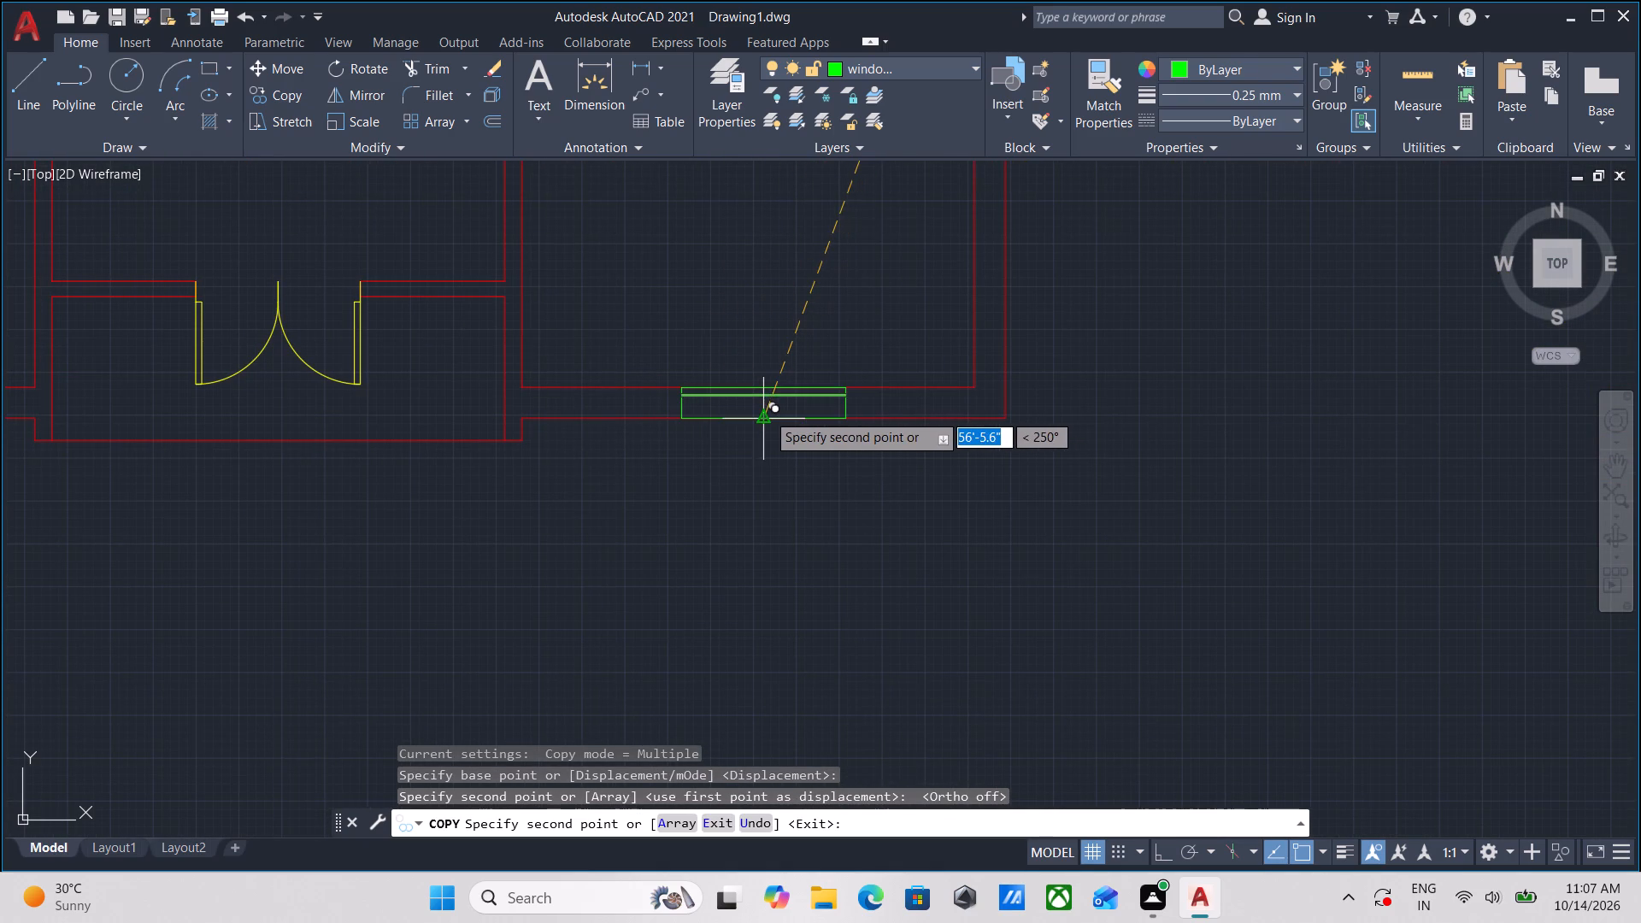
{"action": "left_click", "coordinate": [767, 413]}
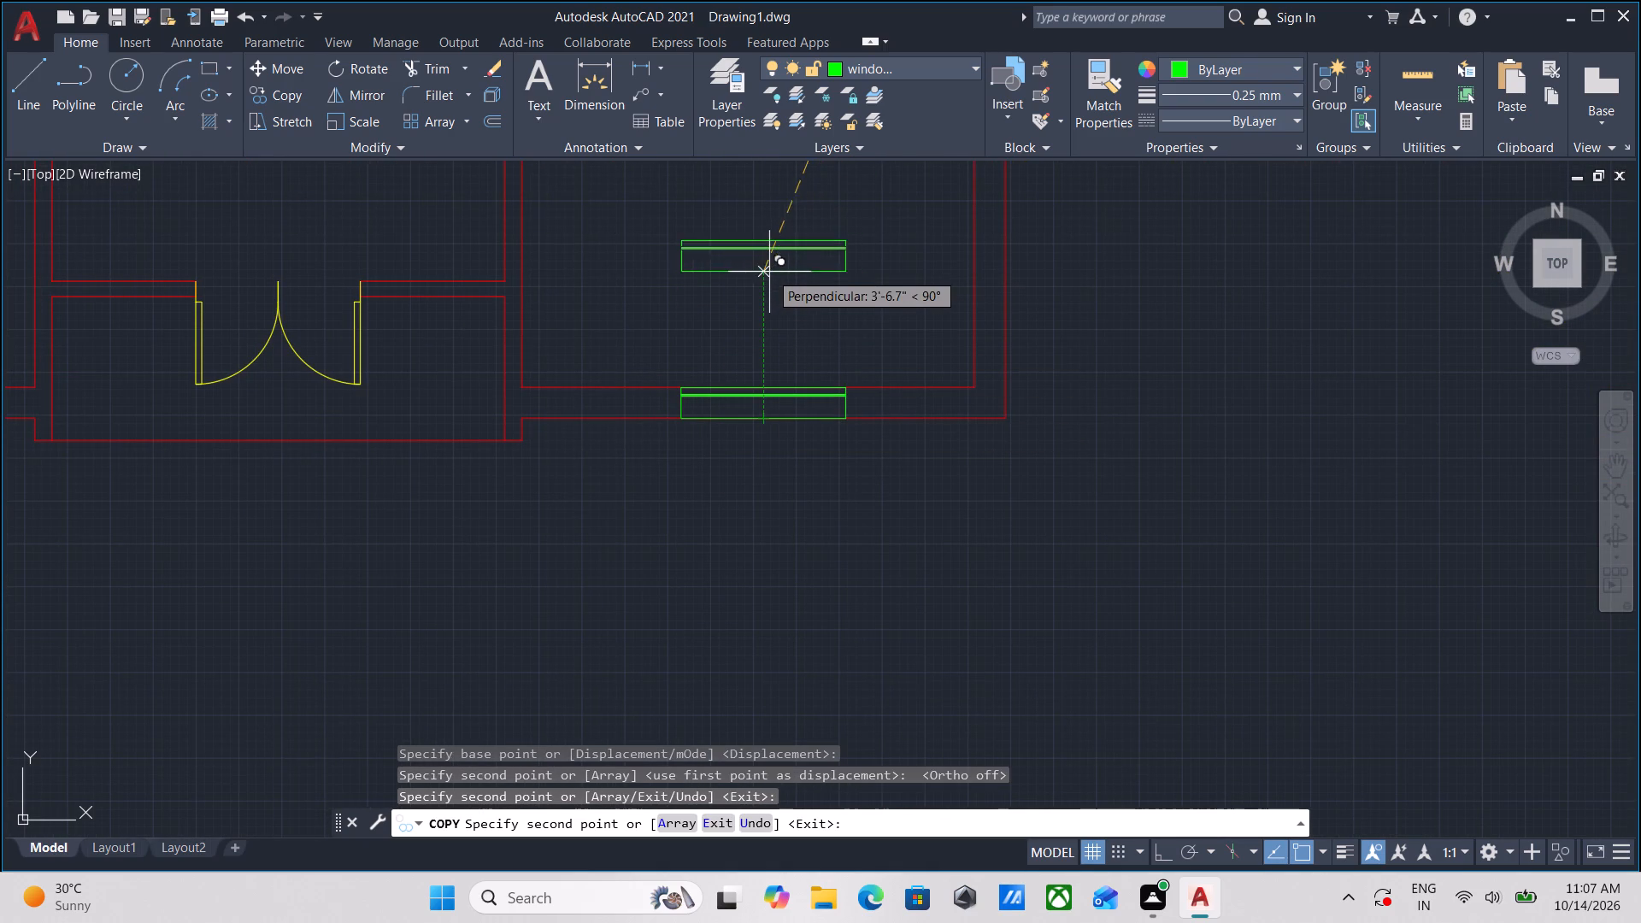
Place a loose copy of the horizontal 4' window just outside the lower unit's right exterior wall and finish copying.
{"action": "scroll", "coordinate": [758, 275], "scroll_direction": "down", "scroll_amount": 3}
{"action": "middle_click_drag", "start_coordinate": [758, 275], "coordinate": [715, 470]}
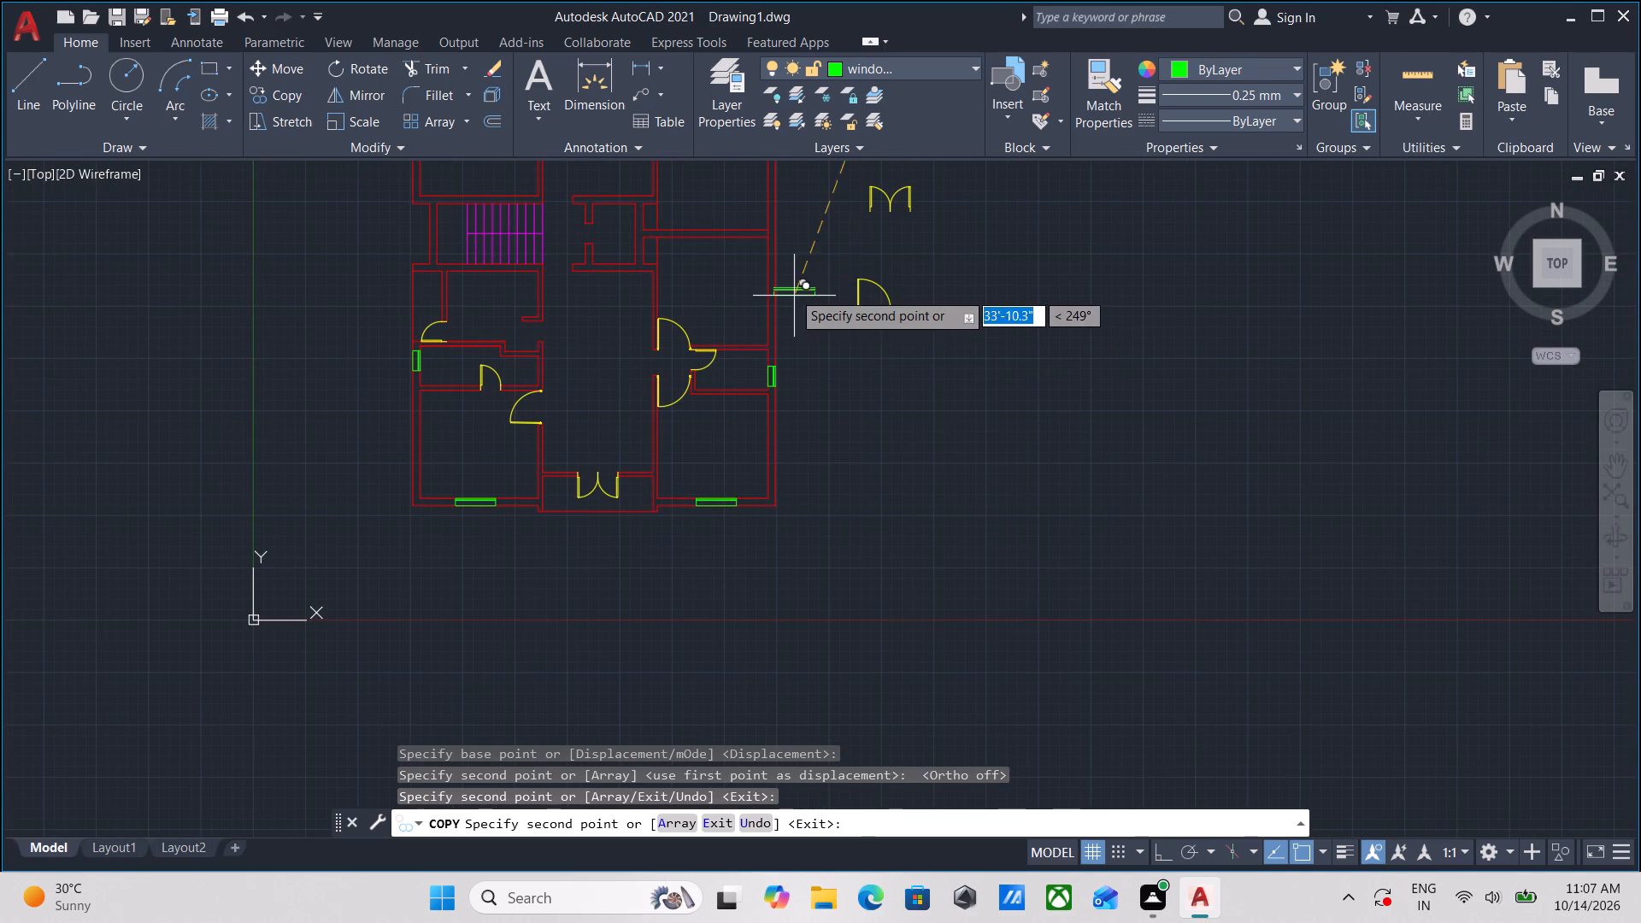
{"action": "scroll", "coordinate": [796, 289], "scroll_direction": "up", "scroll_amount": 1}
{"action": "middle_click_drag", "start_coordinate": [797, 321], "coordinate": [801, 595]}
{"action": "scroll", "coordinate": [803, 561], "scroll_direction": "down", "scroll_amount": 1}
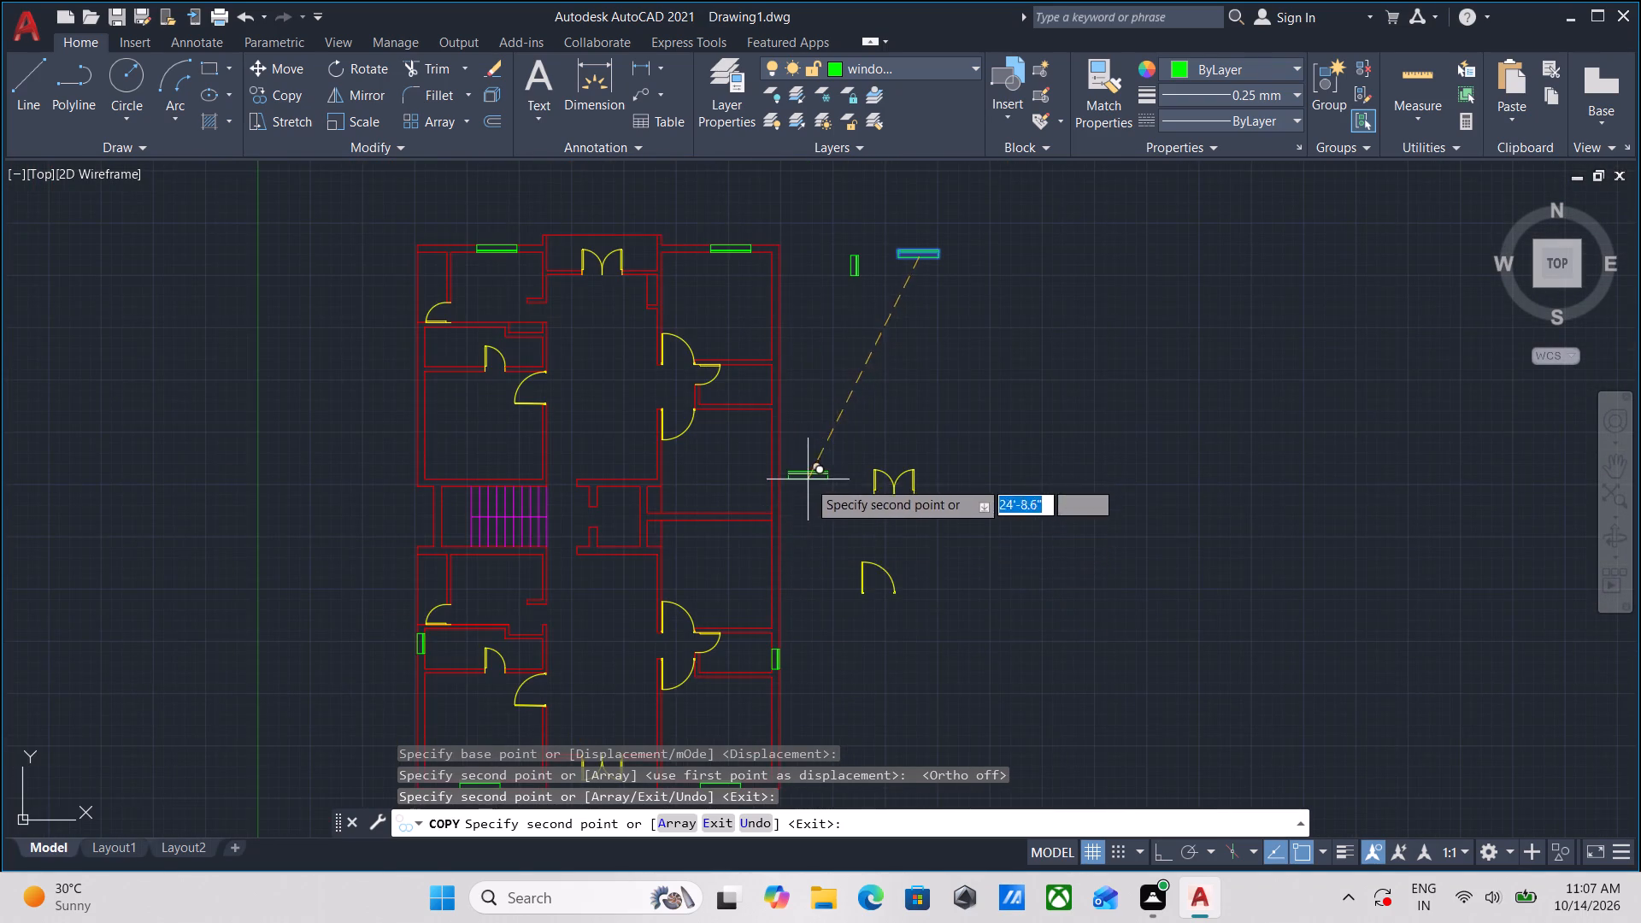
{"action": "scroll", "coordinate": [809, 491], "scroll_direction": "up", "scroll_amount": 2}
{"action": "middle_click_drag", "start_coordinate": [807, 550], "coordinate": [784, 400]}
{"action": "left_click", "coordinate": [780, 566]}
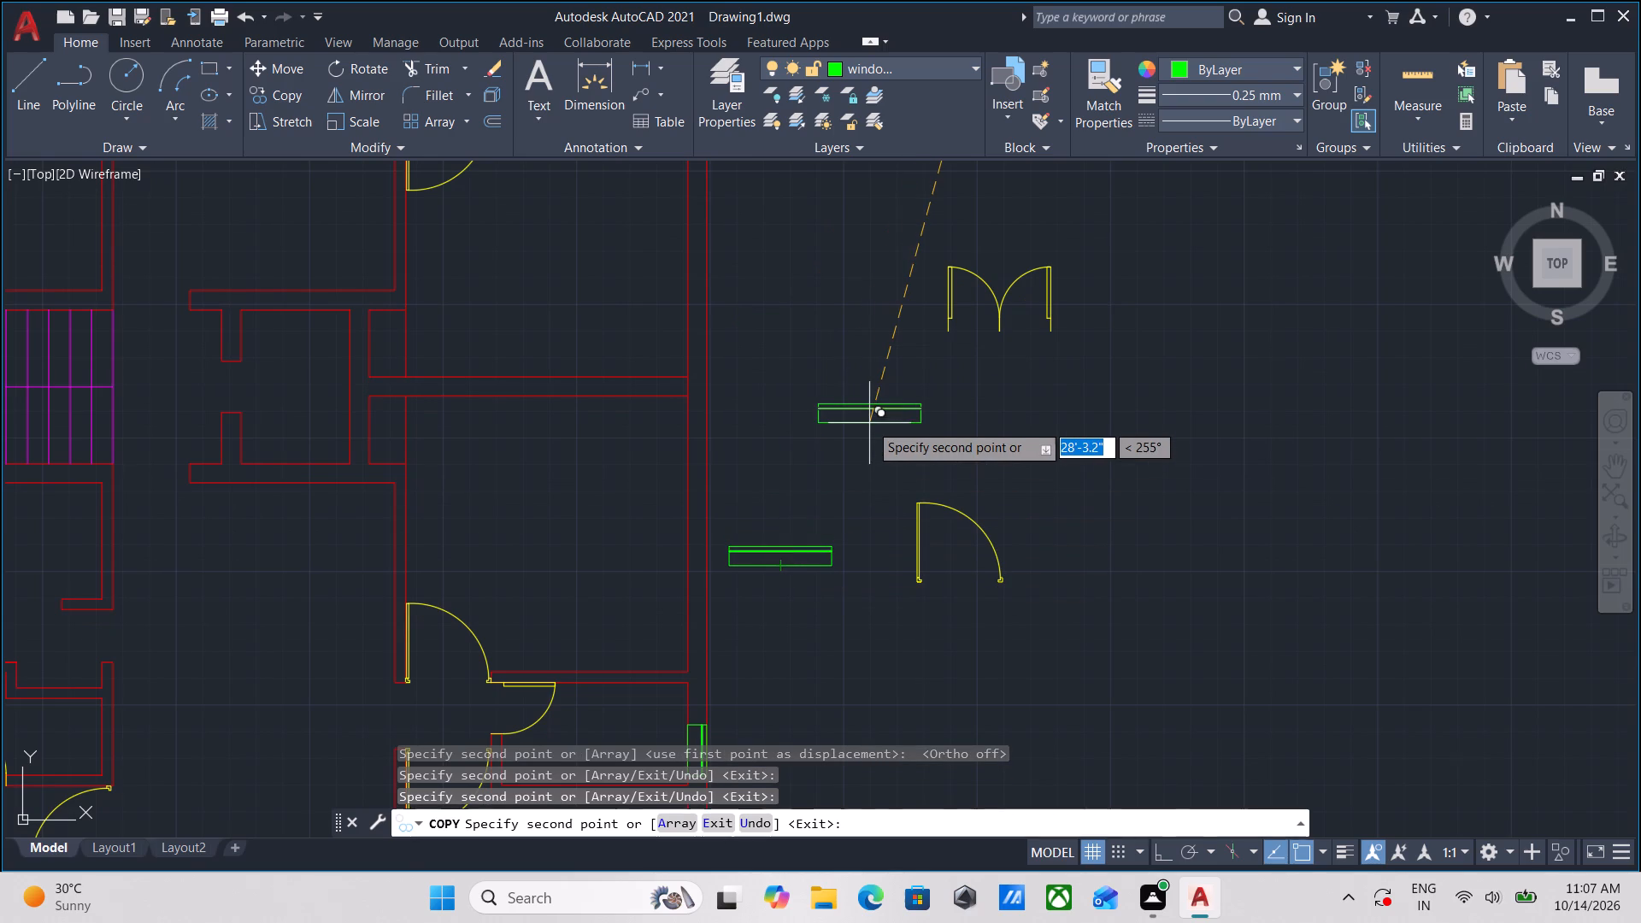
{"action": "key", "text": "Escape"}
Rotate the loose 4' window copy 90° about its lower-left corner so it stands vertical.
{"action": "left_click_drag", "start_coordinate": [868, 619], "coordinate": [850, 597]}
{"action": "left_click", "coordinate": [772, 482]}
{"action": "scroll", "coordinate": [778, 568], "scroll_direction": "up", "scroll_amount": 3}
{"action": "type", "text": "RO"}
{"action": "key", "text": "Return"}
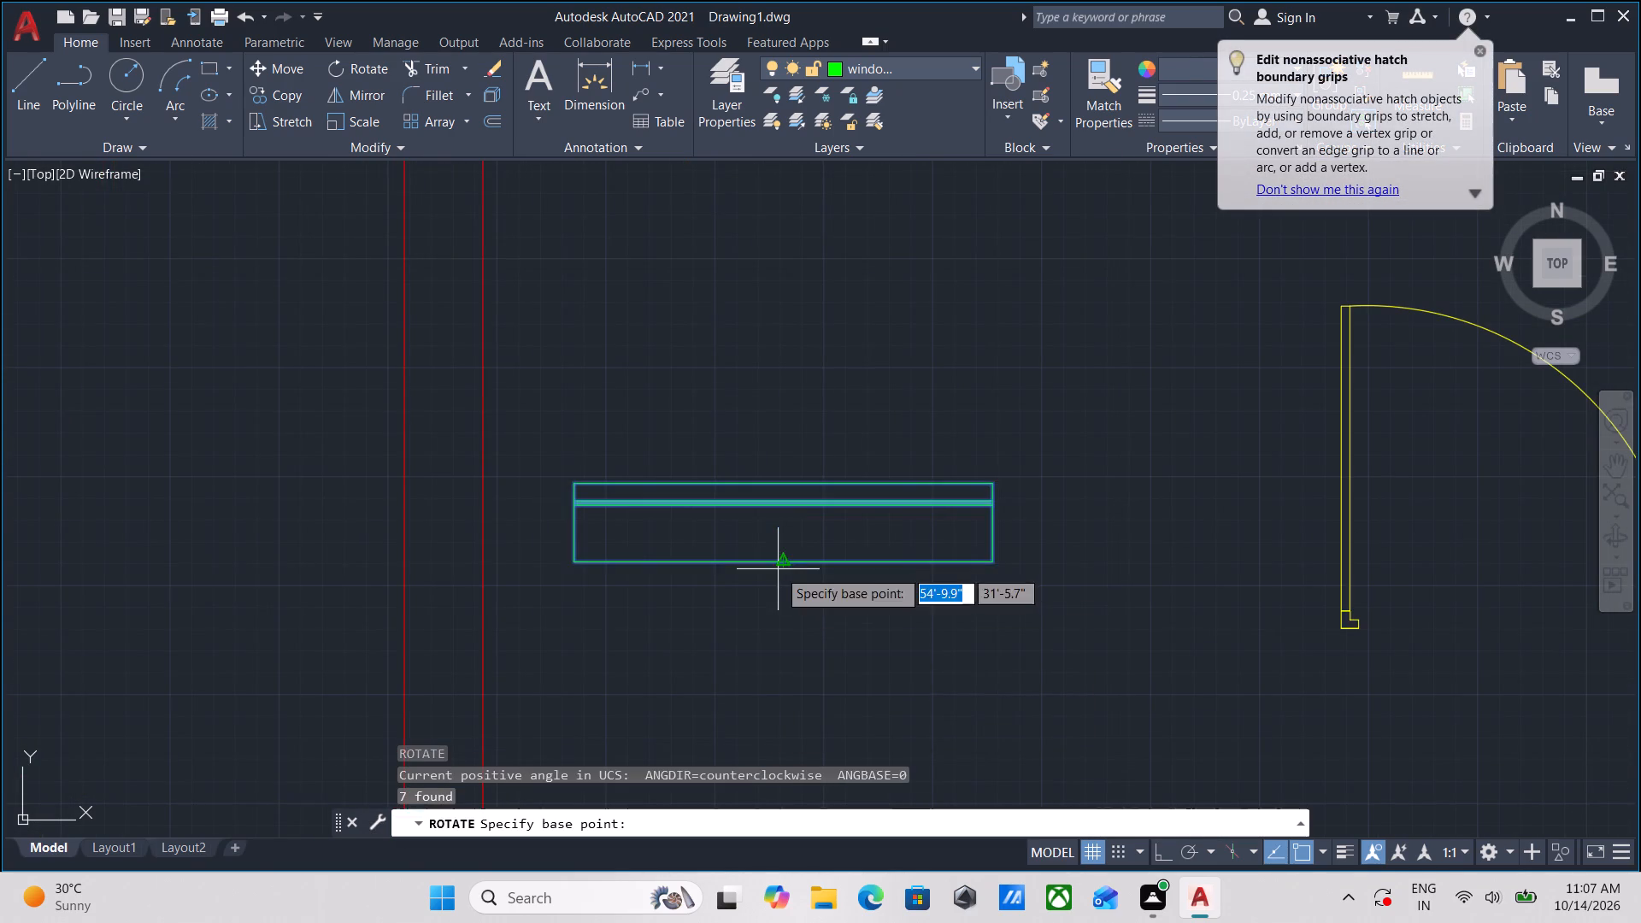
{"action": "scroll", "coordinate": [701, 593], "scroll_direction": "up", "scroll_amount": 1}
{"action": "left_click", "coordinate": [493, 551]}
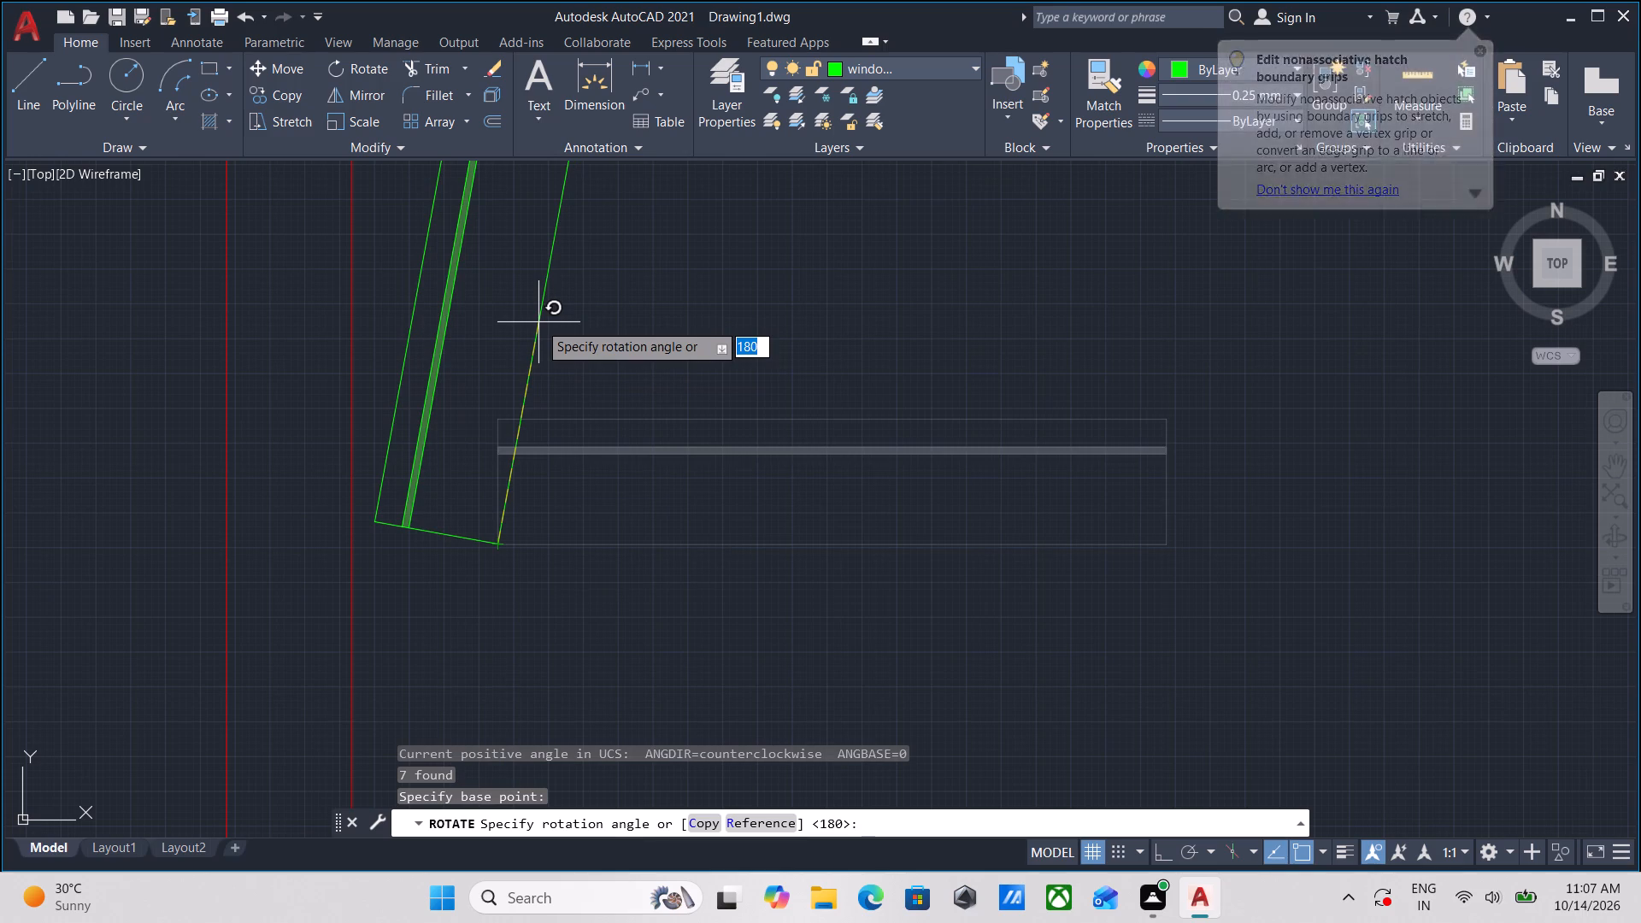
{"action": "key", "text": "F8"}
{"action": "middle_click_drag", "start_coordinate": [497, 258], "coordinate": [552, 477]}
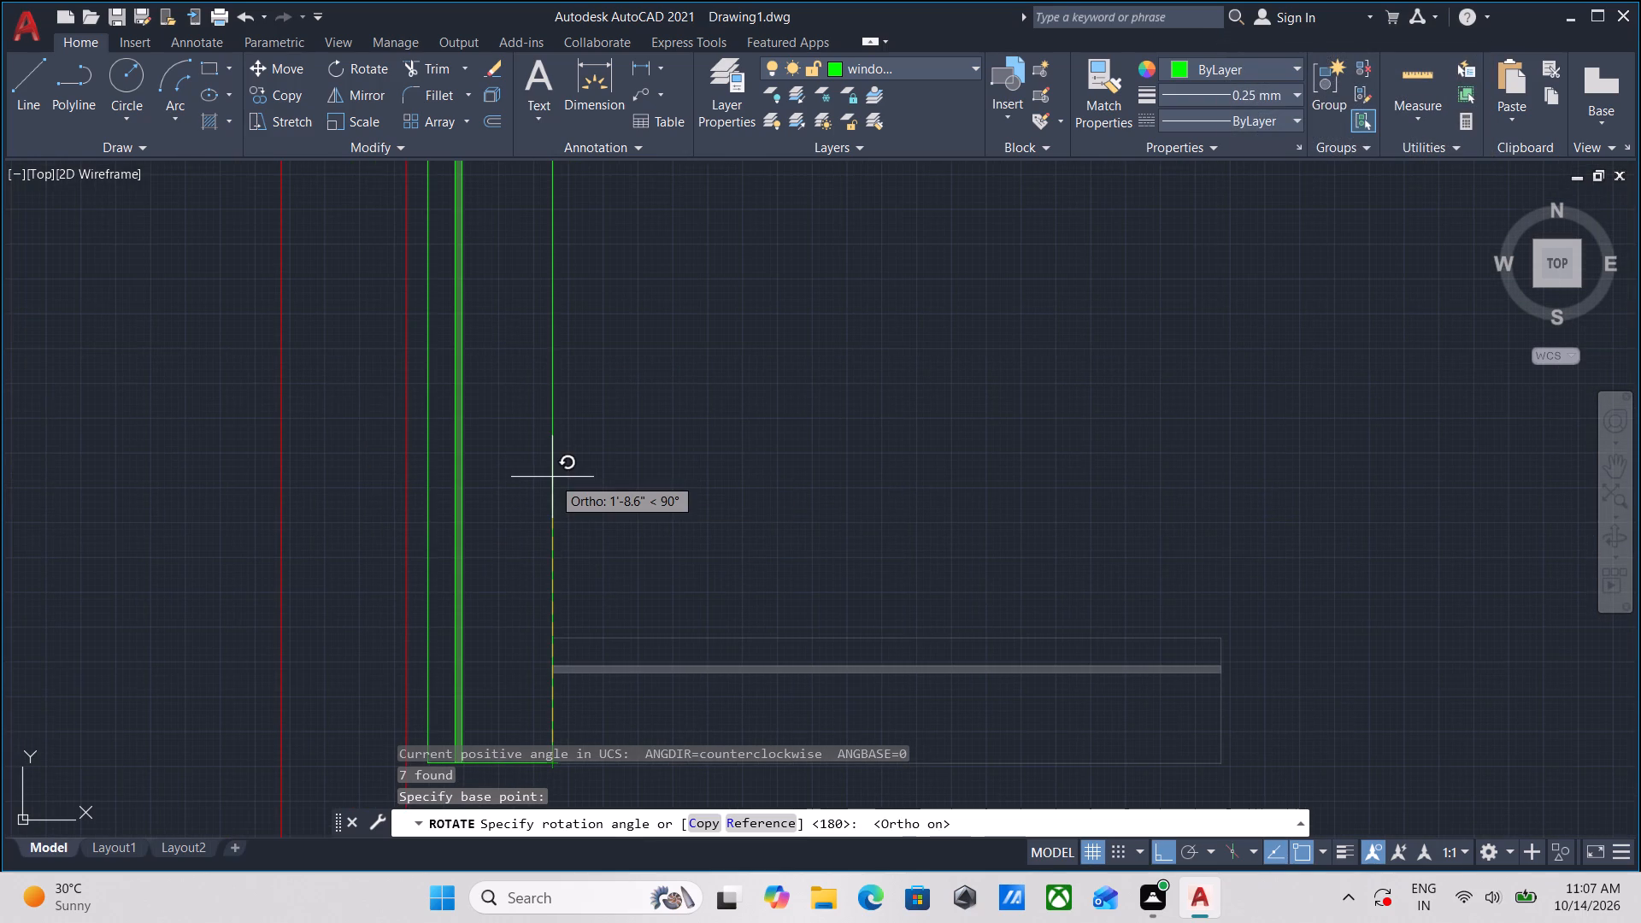
{"action": "left_click", "coordinate": [544, 425]}
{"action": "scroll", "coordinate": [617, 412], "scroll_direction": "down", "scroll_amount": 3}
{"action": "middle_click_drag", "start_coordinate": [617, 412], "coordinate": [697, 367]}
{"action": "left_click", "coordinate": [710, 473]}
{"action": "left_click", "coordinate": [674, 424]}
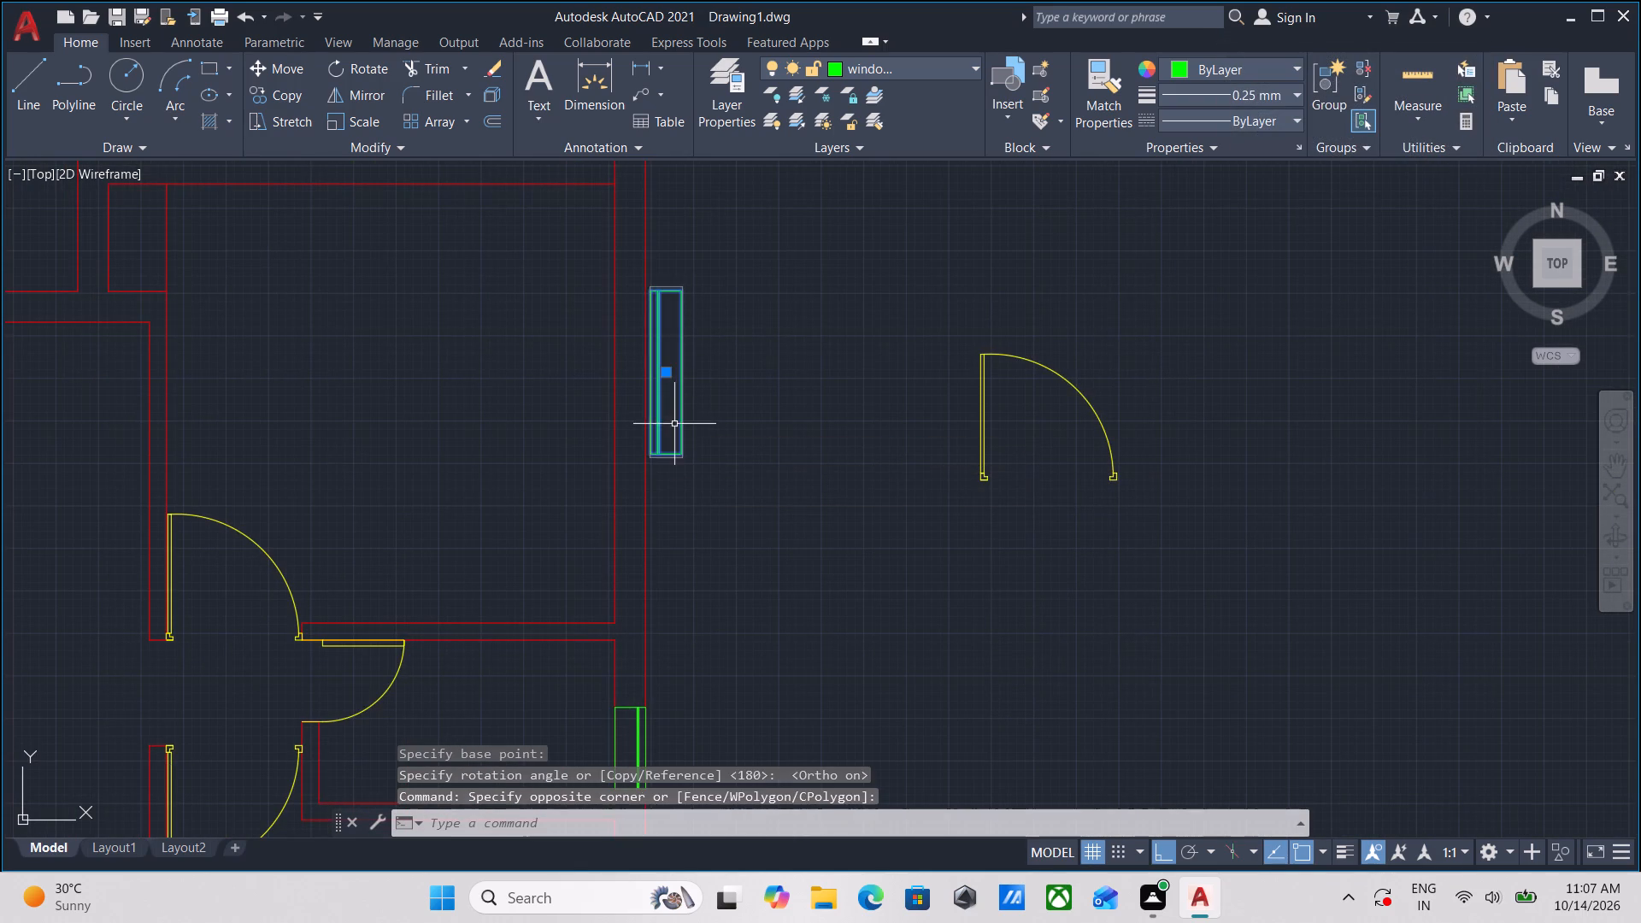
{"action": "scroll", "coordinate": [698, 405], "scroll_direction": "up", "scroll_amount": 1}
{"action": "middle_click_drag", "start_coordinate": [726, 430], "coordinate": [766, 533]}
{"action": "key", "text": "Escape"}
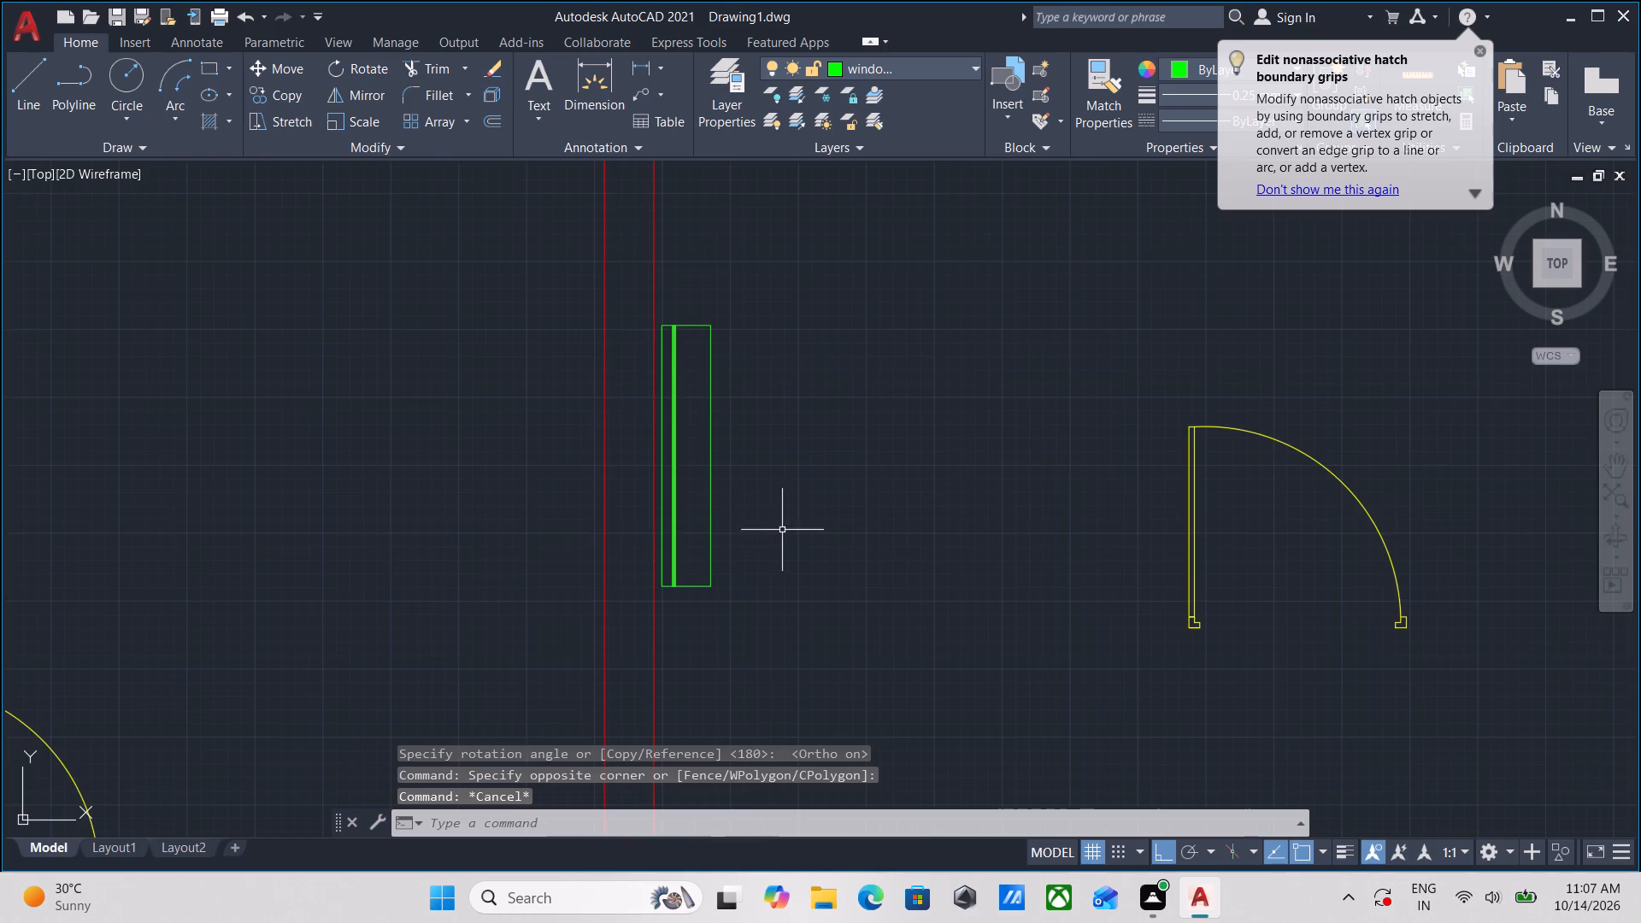
Trim the right exterior wall's inner line where the dividing wall between the two units meets it.
{"action": "scroll", "coordinate": [783, 520], "scroll_direction": "down", "scroll_amount": 2}
{"action": "middle_click_drag", "start_coordinate": [744, 357], "coordinate": [762, 505]}
{"action": "scroll", "coordinate": [736, 503], "scroll_direction": "up", "scroll_amount": 3}
{"action": "type", "text": "TR"}
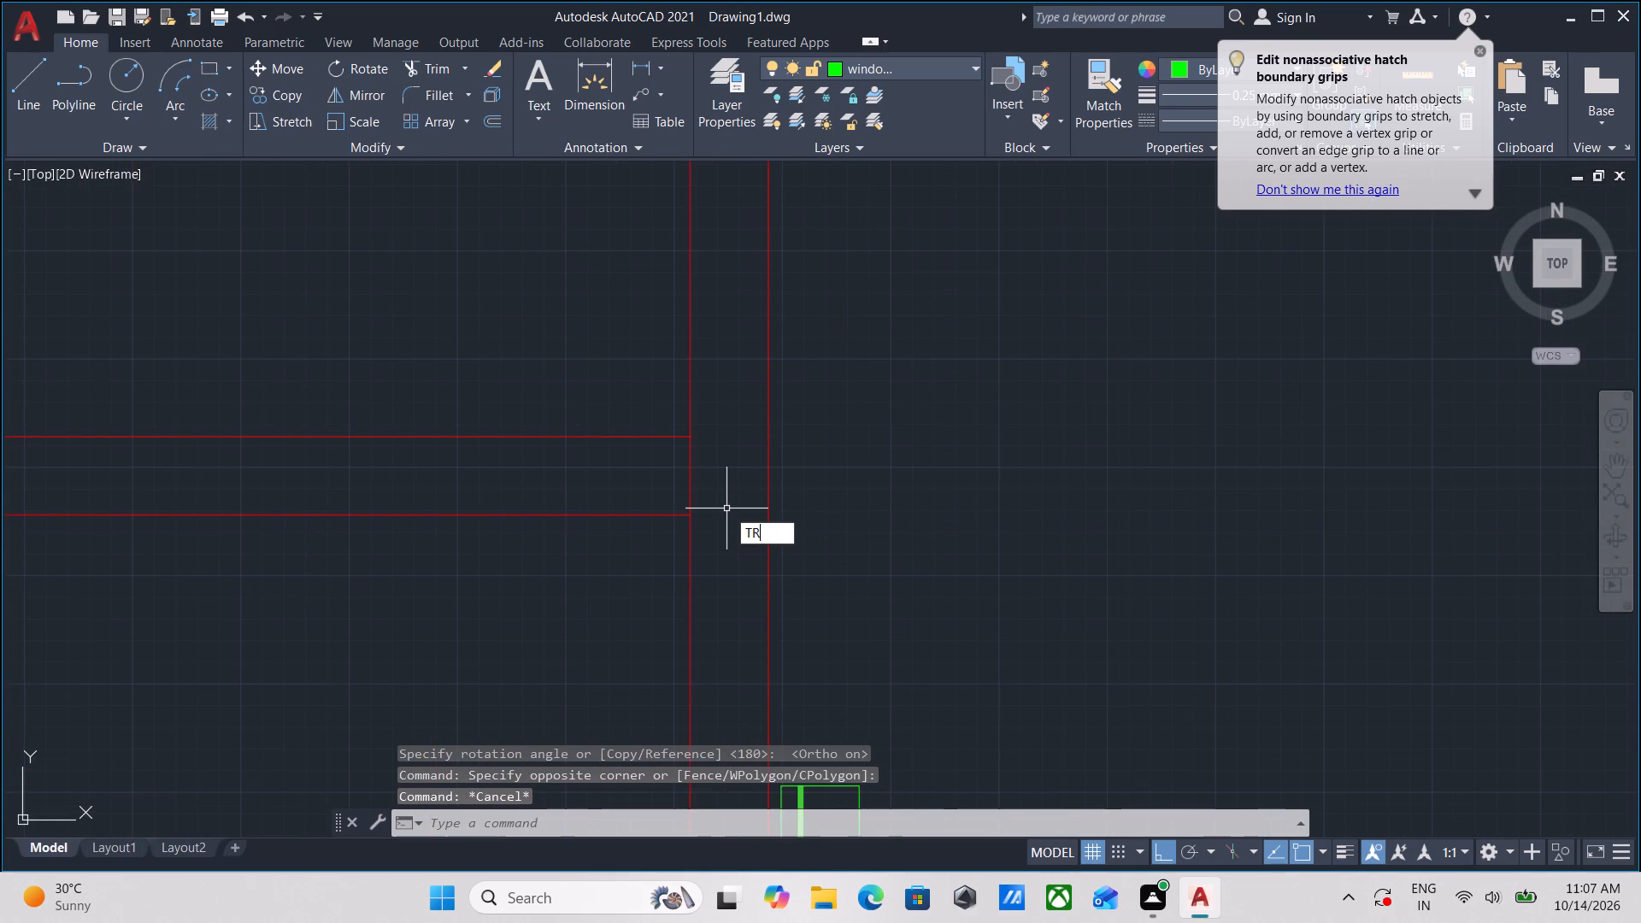
{"action": "key", "text": "Return"}
{"action": "left_click", "coordinate": [711, 461]}
{"action": "left_click", "coordinate": [648, 488]}
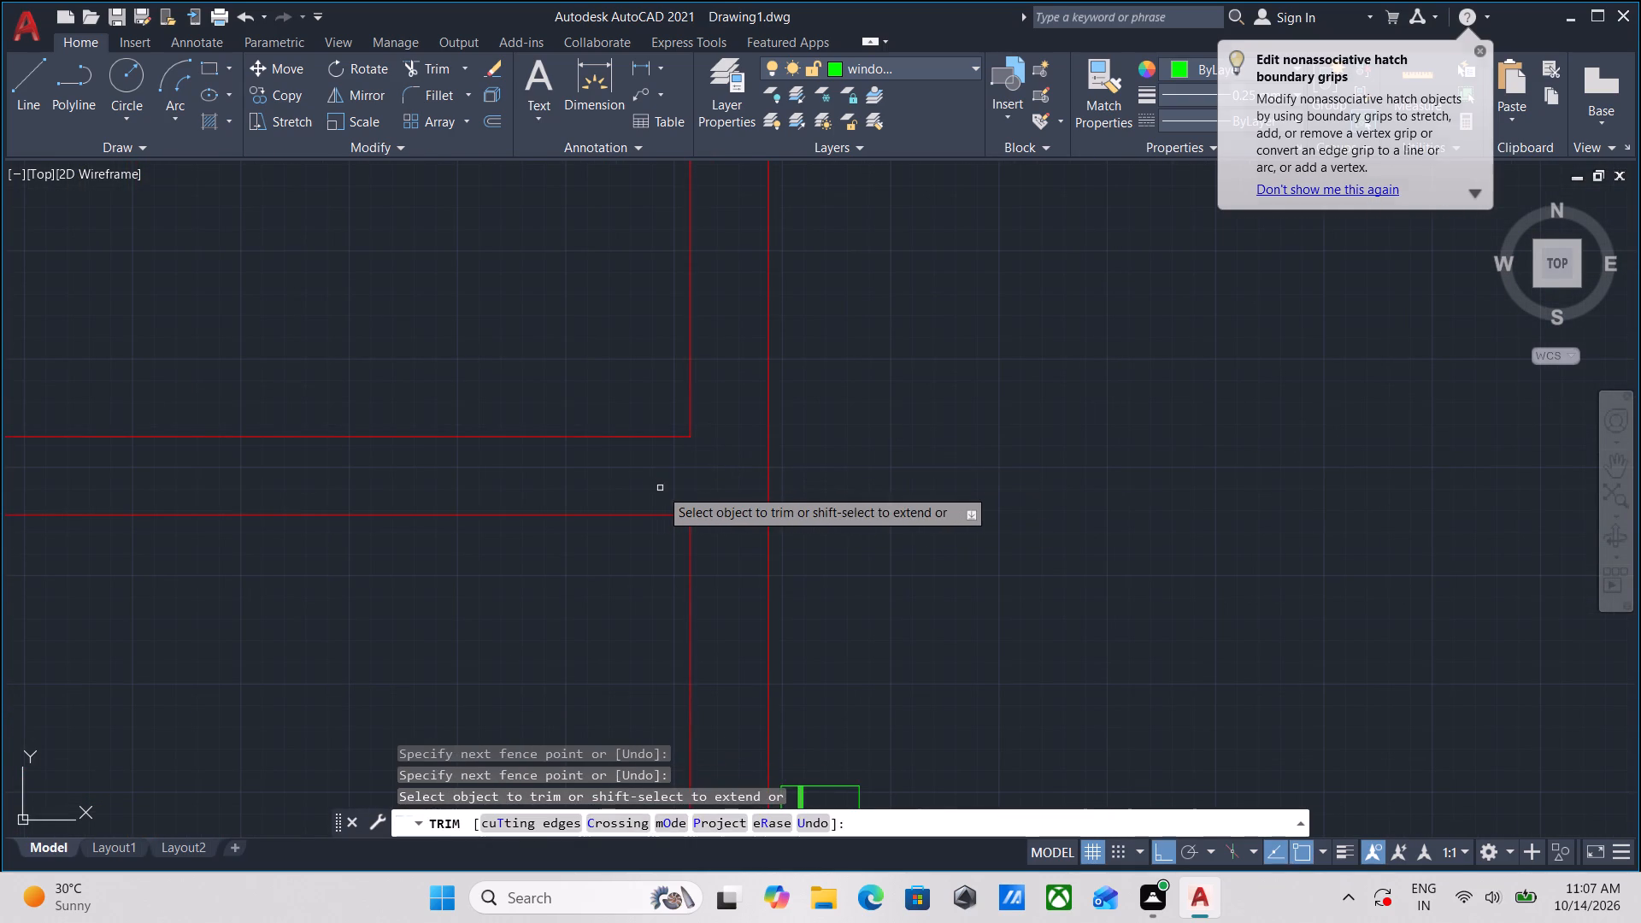
{"action": "scroll", "coordinate": [662, 488], "scroll_direction": "down", "scroll_amount": 2}
{"action": "key", "text": "Escape"}
Copy the vertical 4' window from its left-edge midpoint to the inner-line midpoint of the lower unit's upper-right room's exterior wall.
{"action": "scroll", "coordinate": [754, 576], "scroll_direction": "down", "scroll_amount": 1}
{"action": "middle_click_drag", "start_coordinate": [754, 576], "coordinate": [784, 392]}
{"action": "scroll", "coordinate": [797, 491], "scroll_direction": "up", "scroll_amount": 2}
{"action": "left_click_drag", "start_coordinate": [749, 580], "coordinate": [749, 571]}
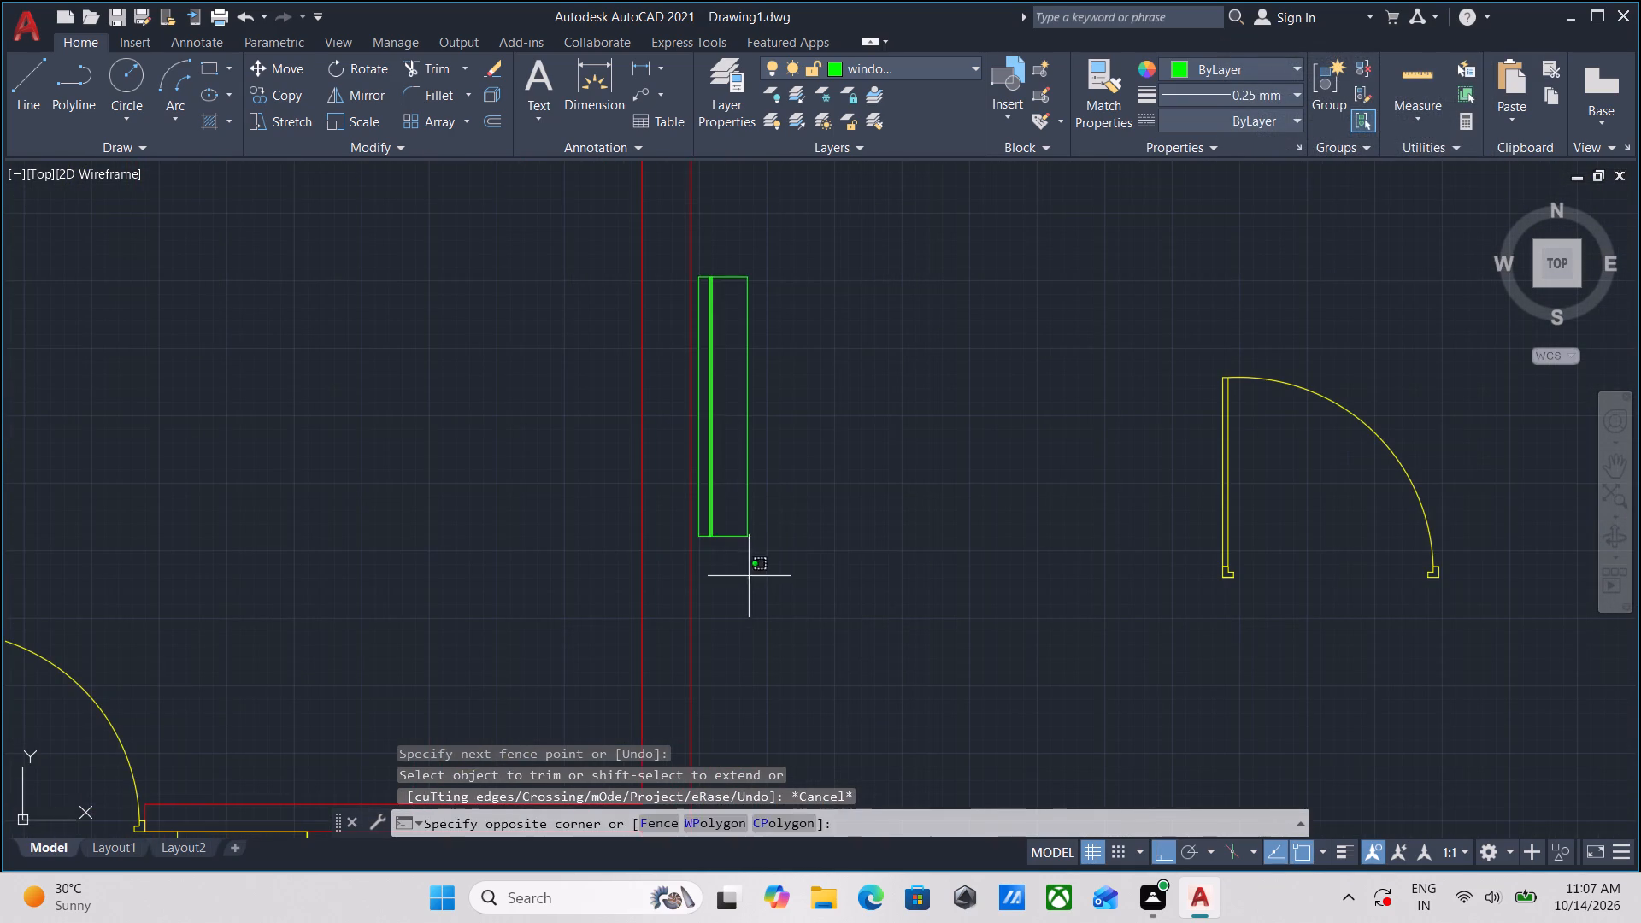
{"action": "left_click_drag", "start_coordinate": [749, 571], "coordinate": [749, 570]}
{"action": "left_click", "coordinate": [731, 461]}
{"action": "middle_click_drag", "start_coordinate": [807, 456], "coordinate": [875, 508]}
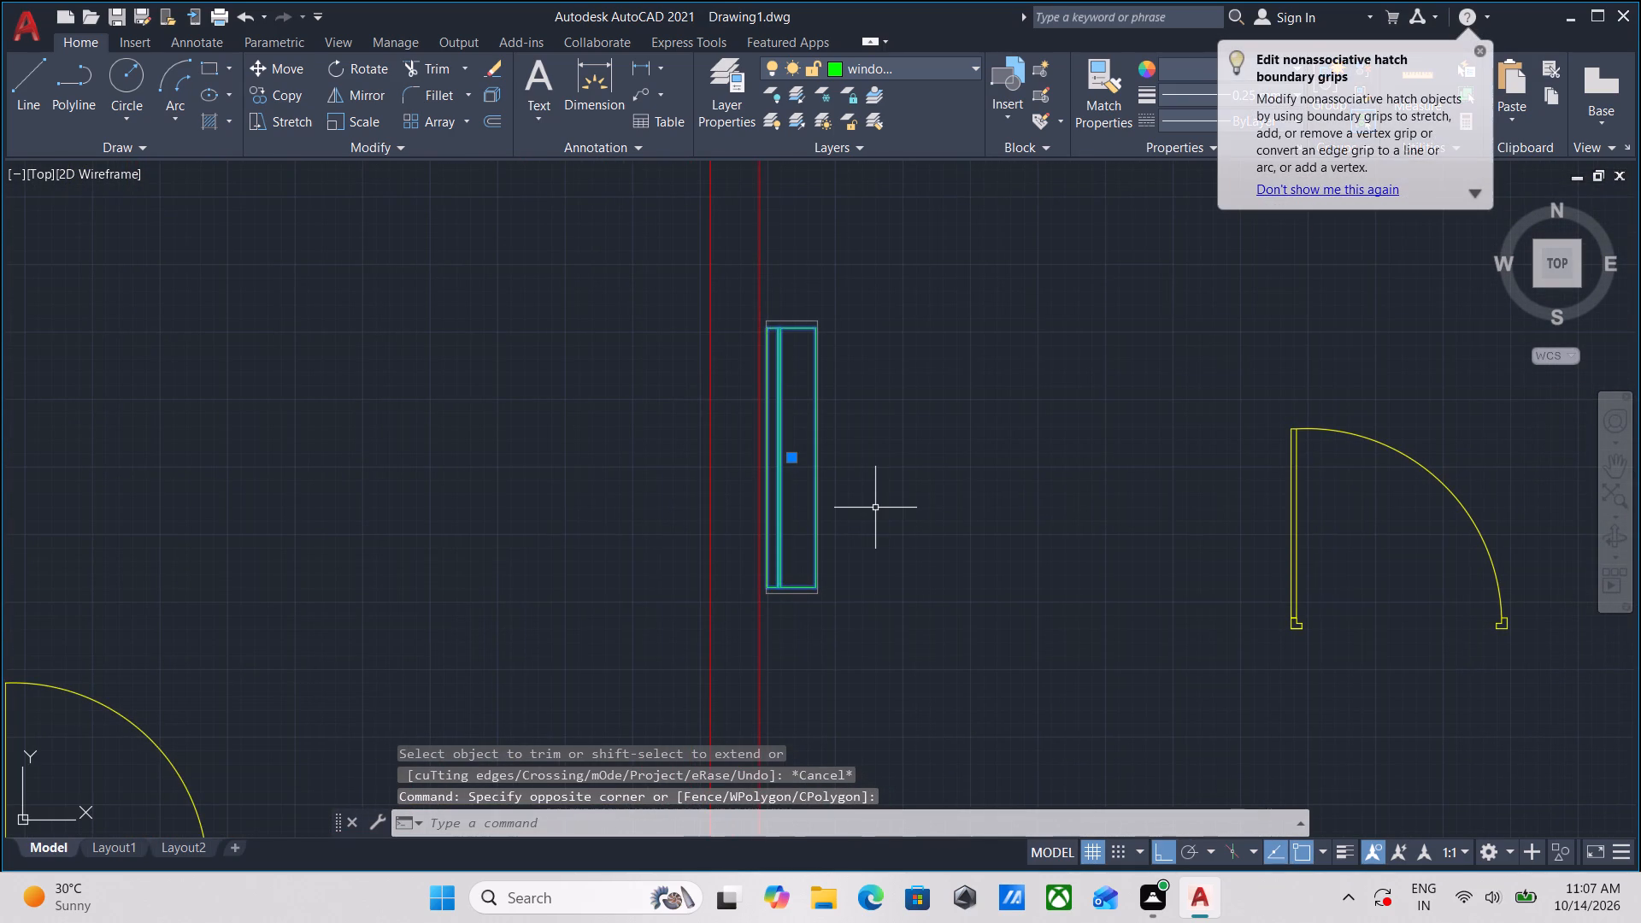
{"action": "type", "text": "CO"}
{"action": "key", "text": "Return"}
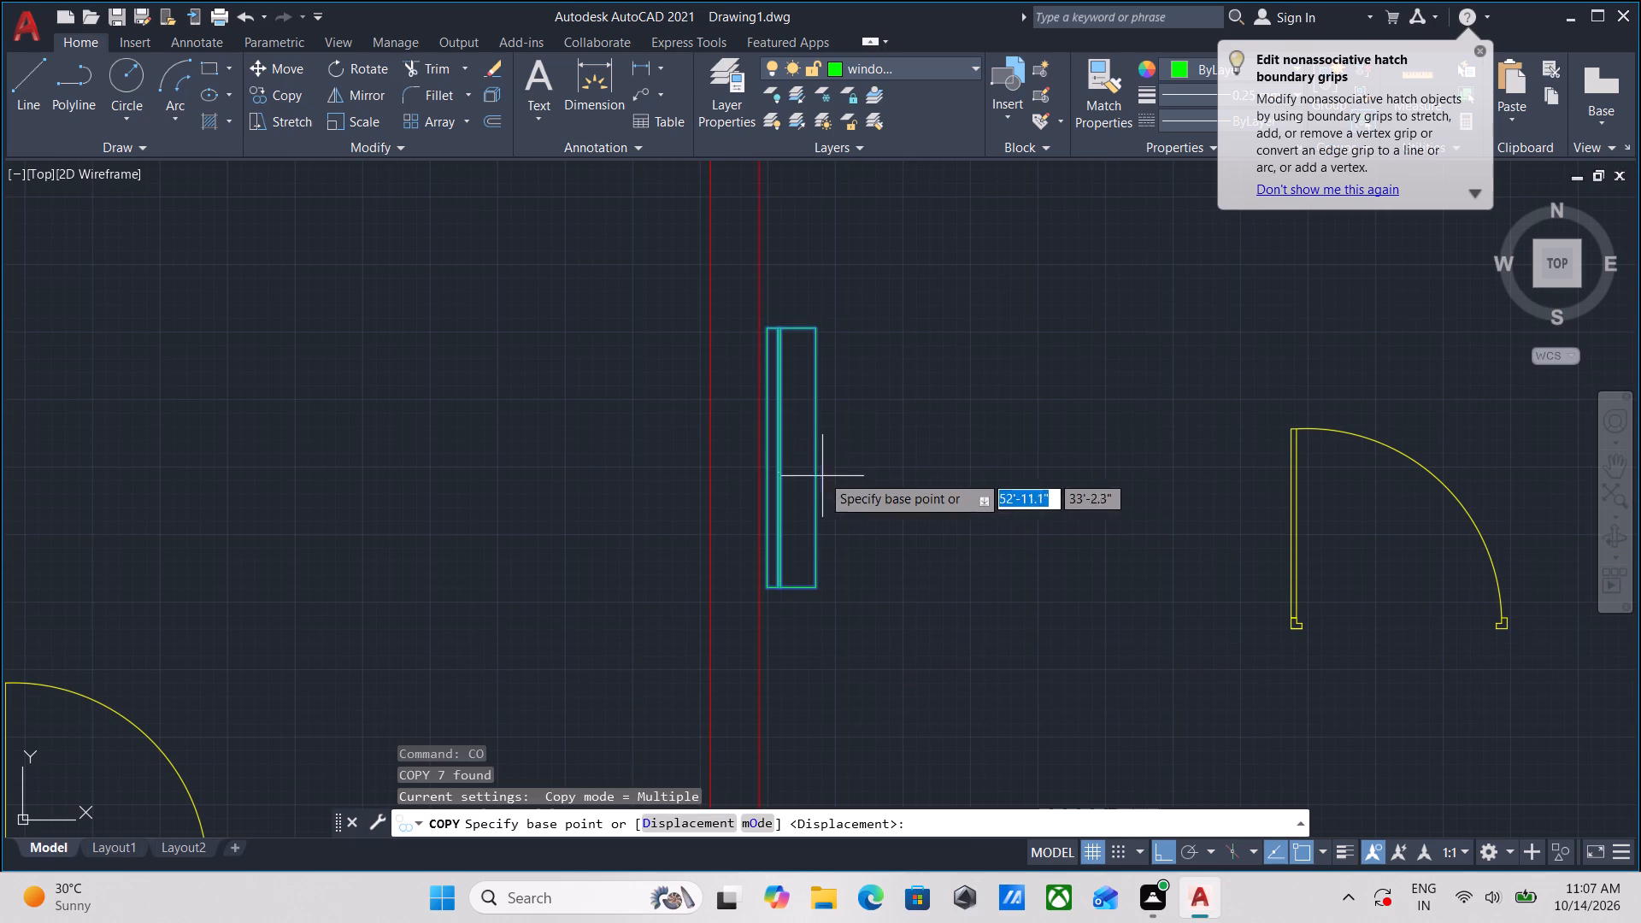
{"action": "scroll", "coordinate": [770, 460], "scroll_direction": "up", "scroll_amount": 2}
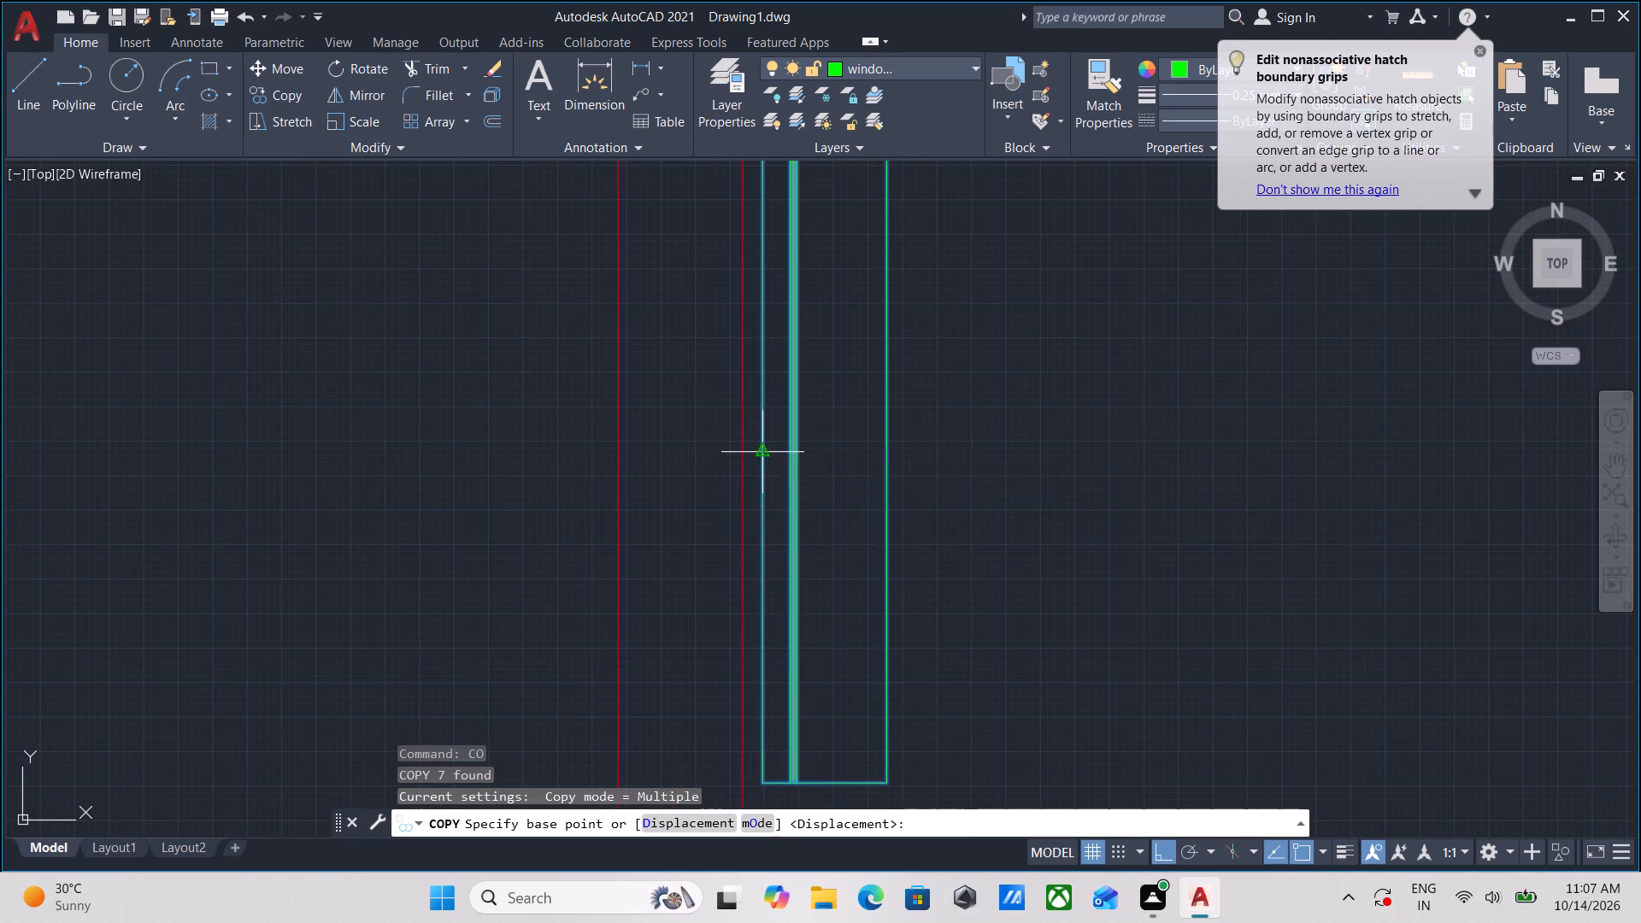
{"action": "left_click", "coordinate": [760, 450]}
{"action": "scroll", "coordinate": [619, 460], "scroll_direction": "down", "scroll_amount": 2}
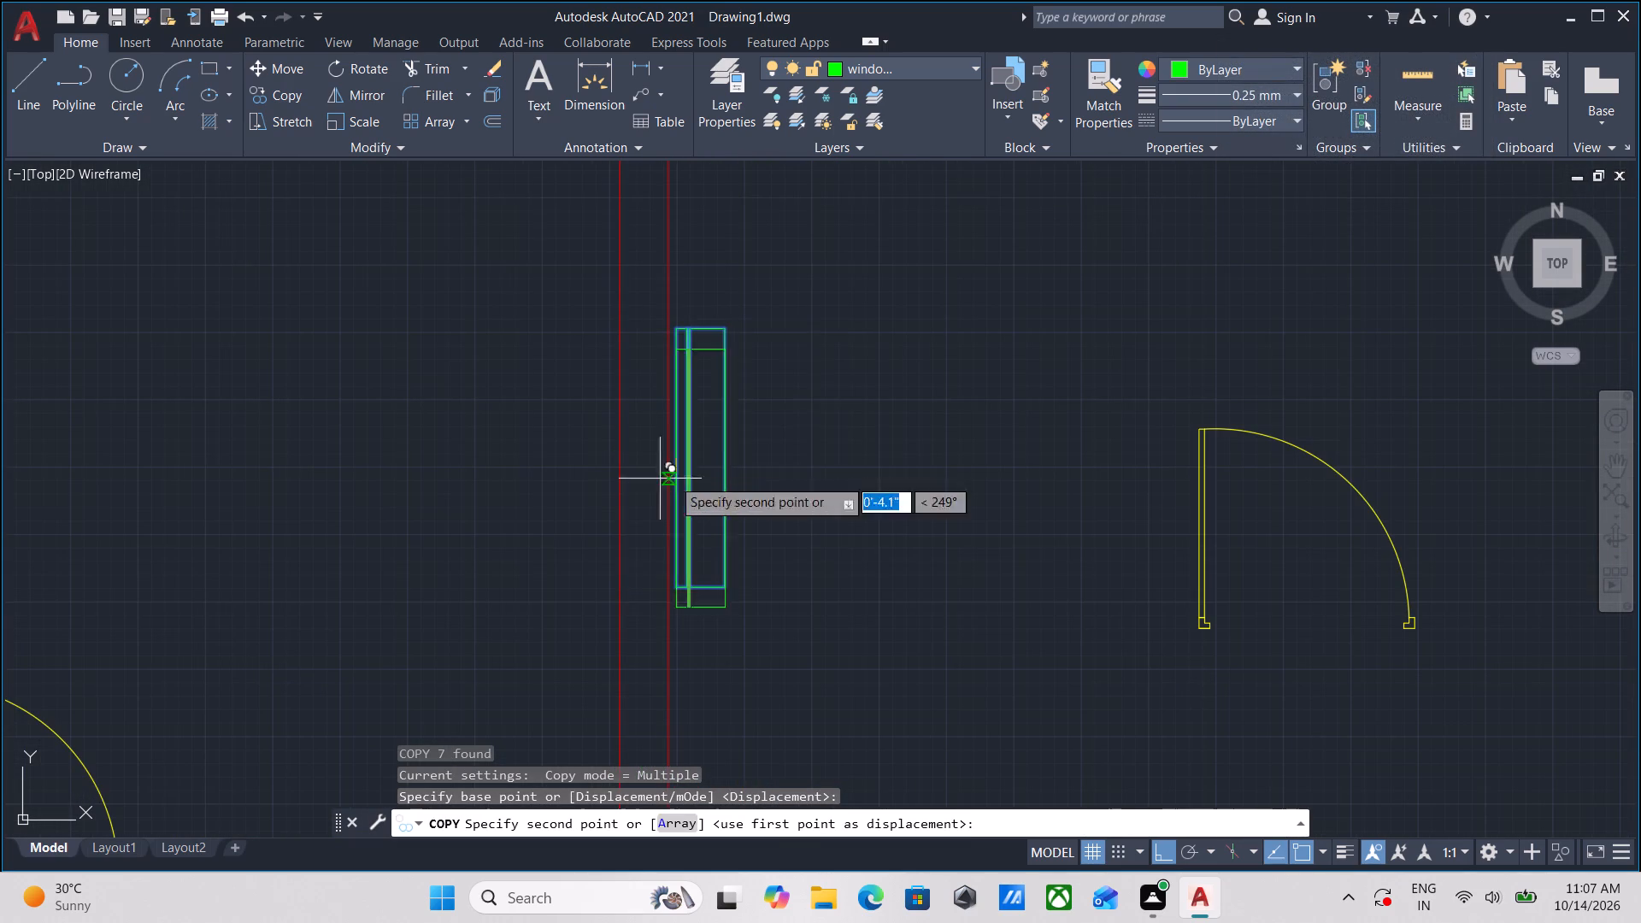
{"action": "key", "text": "F8"}
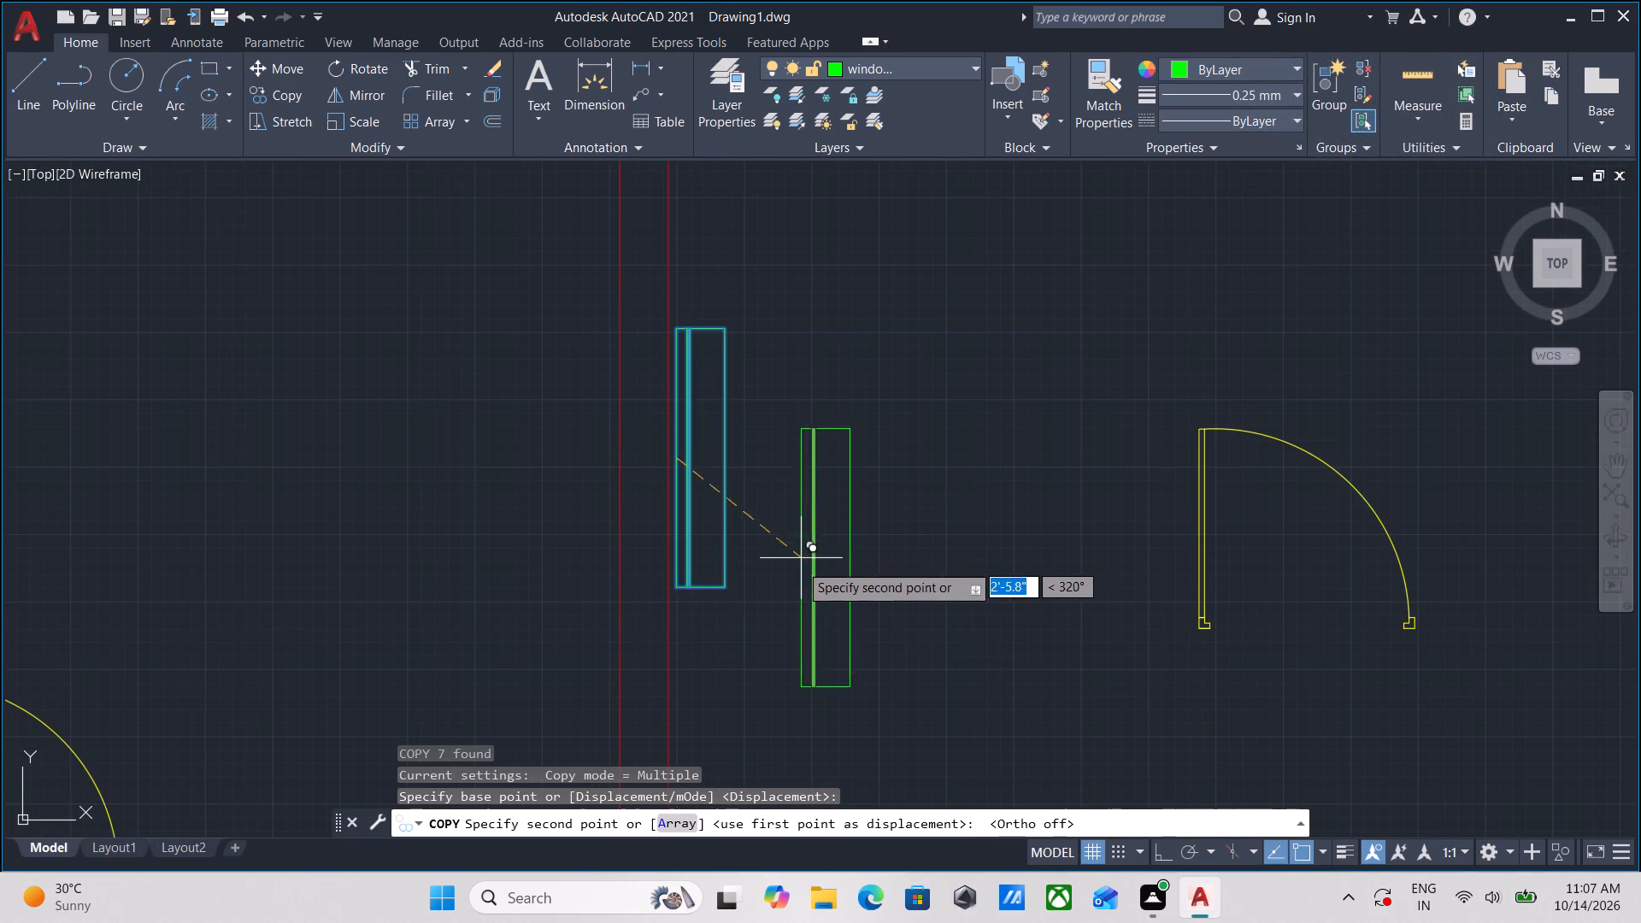
{"action": "scroll", "coordinate": [799, 563], "scroll_direction": "down", "scroll_amount": 1}
{"action": "middle_click_drag", "start_coordinate": [799, 563], "coordinate": [828, 461]}
{"action": "scroll", "coordinate": [715, 541], "scroll_direction": "up", "scroll_amount": 1}
{"action": "middle_click_drag", "start_coordinate": [712, 523], "coordinate": [714, 591]}
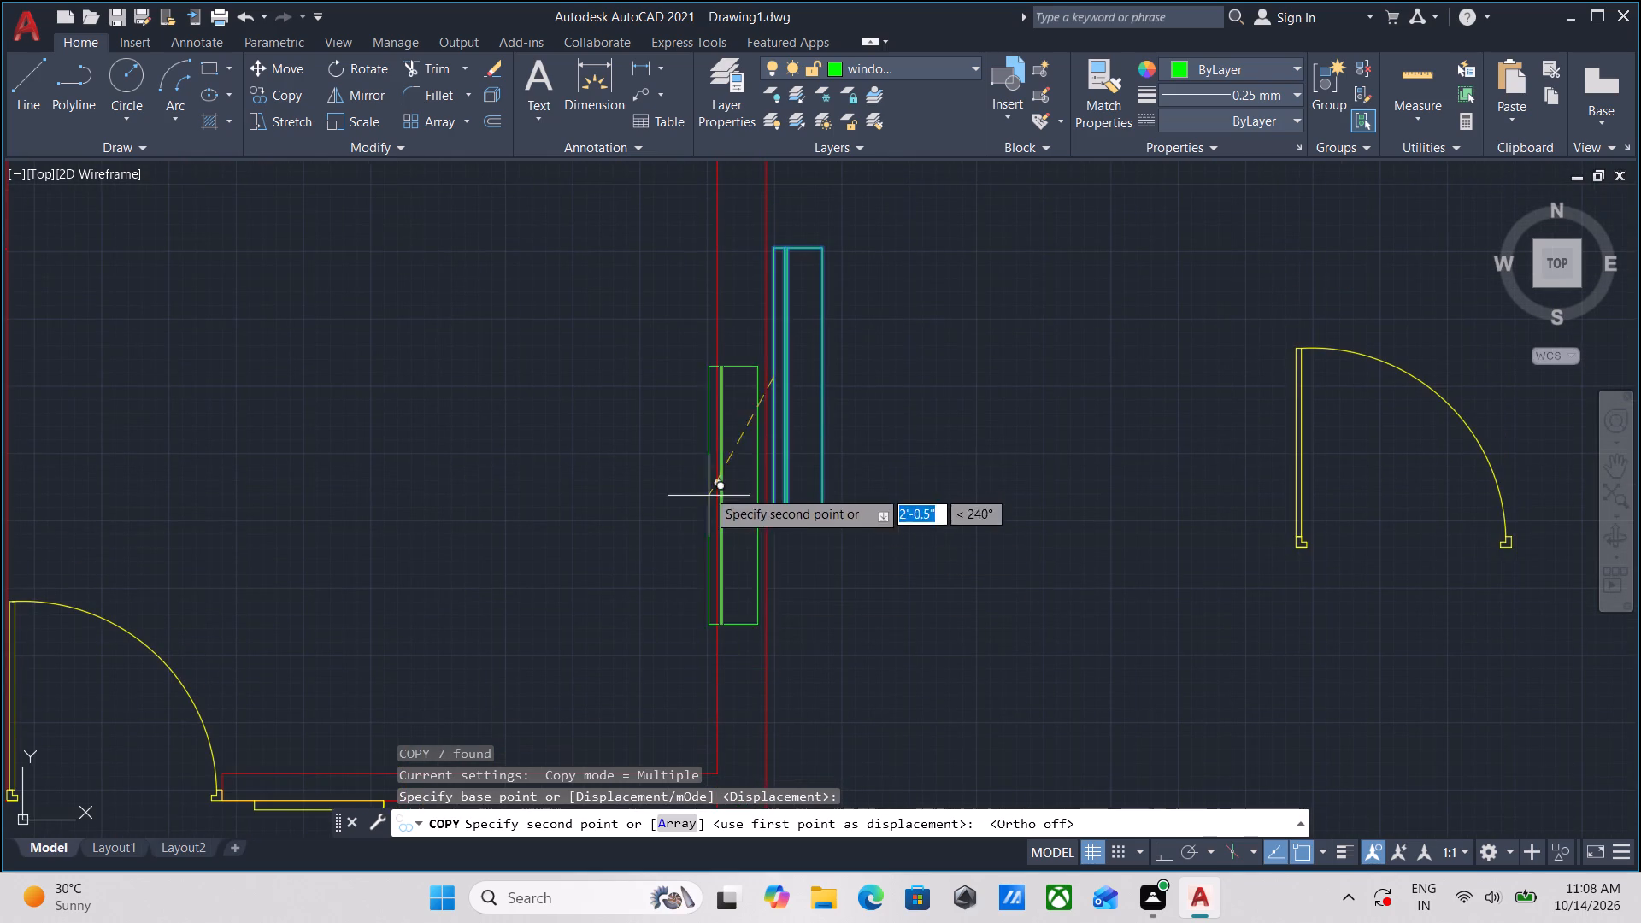
{"action": "left_click", "coordinate": [715, 419]}
{"action": "scroll", "coordinate": [928, 418], "scroll_direction": "down", "scroll_amount": 1}
{"action": "middle_click_drag", "start_coordinate": [926, 427], "coordinate": [921, 467]}
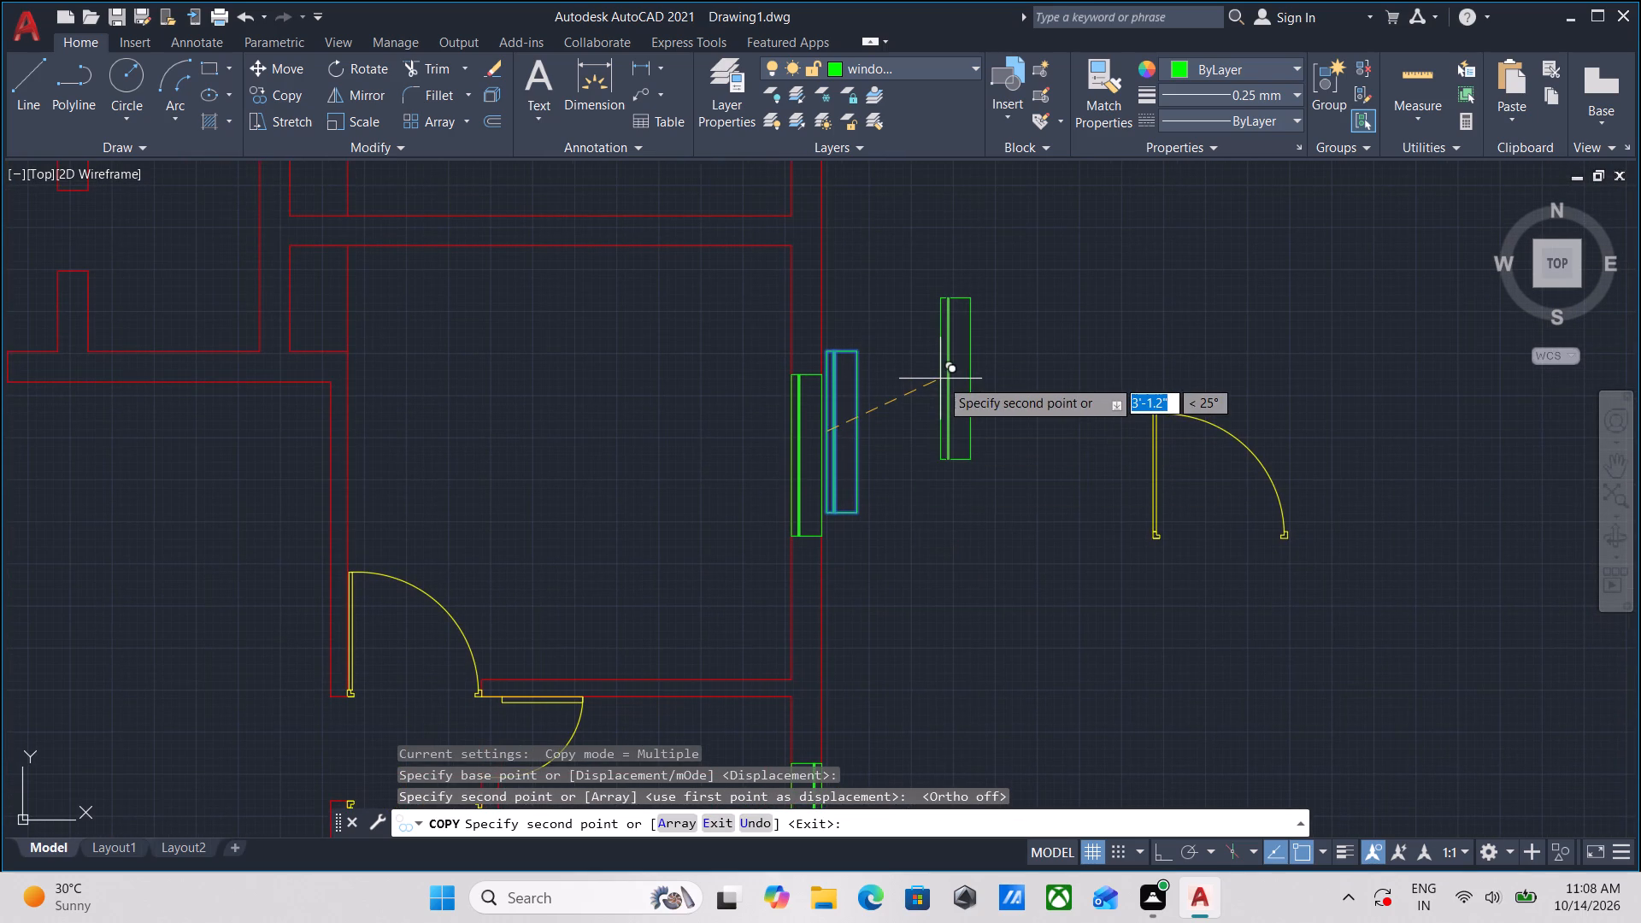
{"action": "key", "text": "Escape"}
Move the loose vertical 4' window by its lower-right corner to the open space below the single-door symbol.
{"action": "scroll", "coordinate": [848, 538], "scroll_direction": "up", "scroll_amount": 2}
{"action": "left_click", "coordinate": [889, 520]}
{"action": "left_click", "coordinate": [862, 417]}
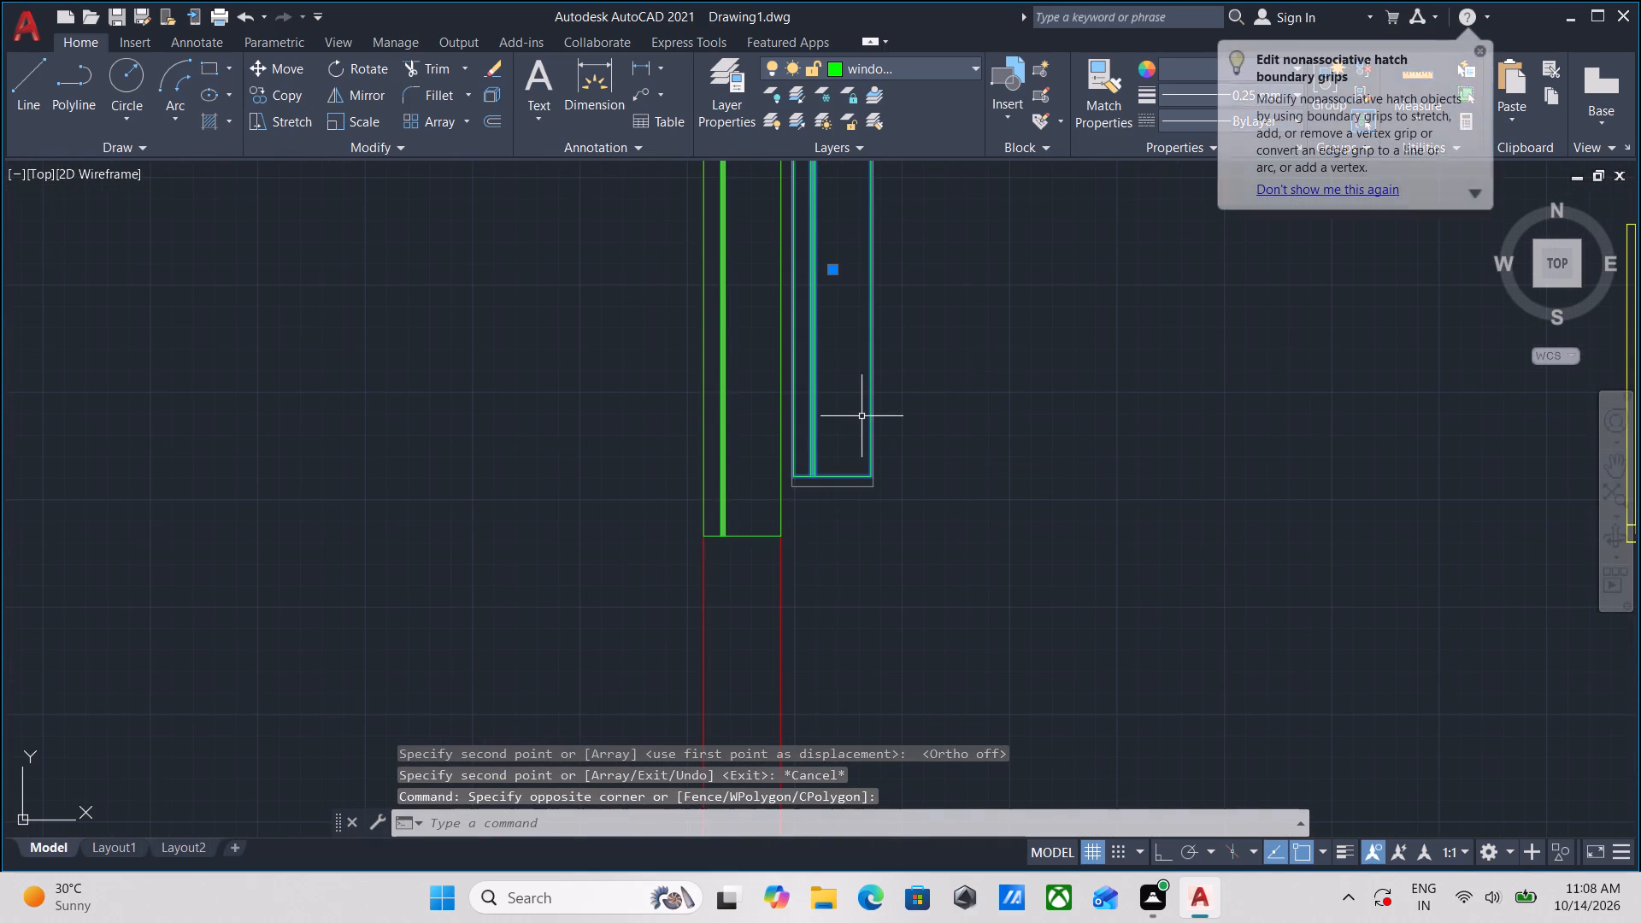
{"action": "key", "text": "m"}
{"action": "key", "text": "Return"}
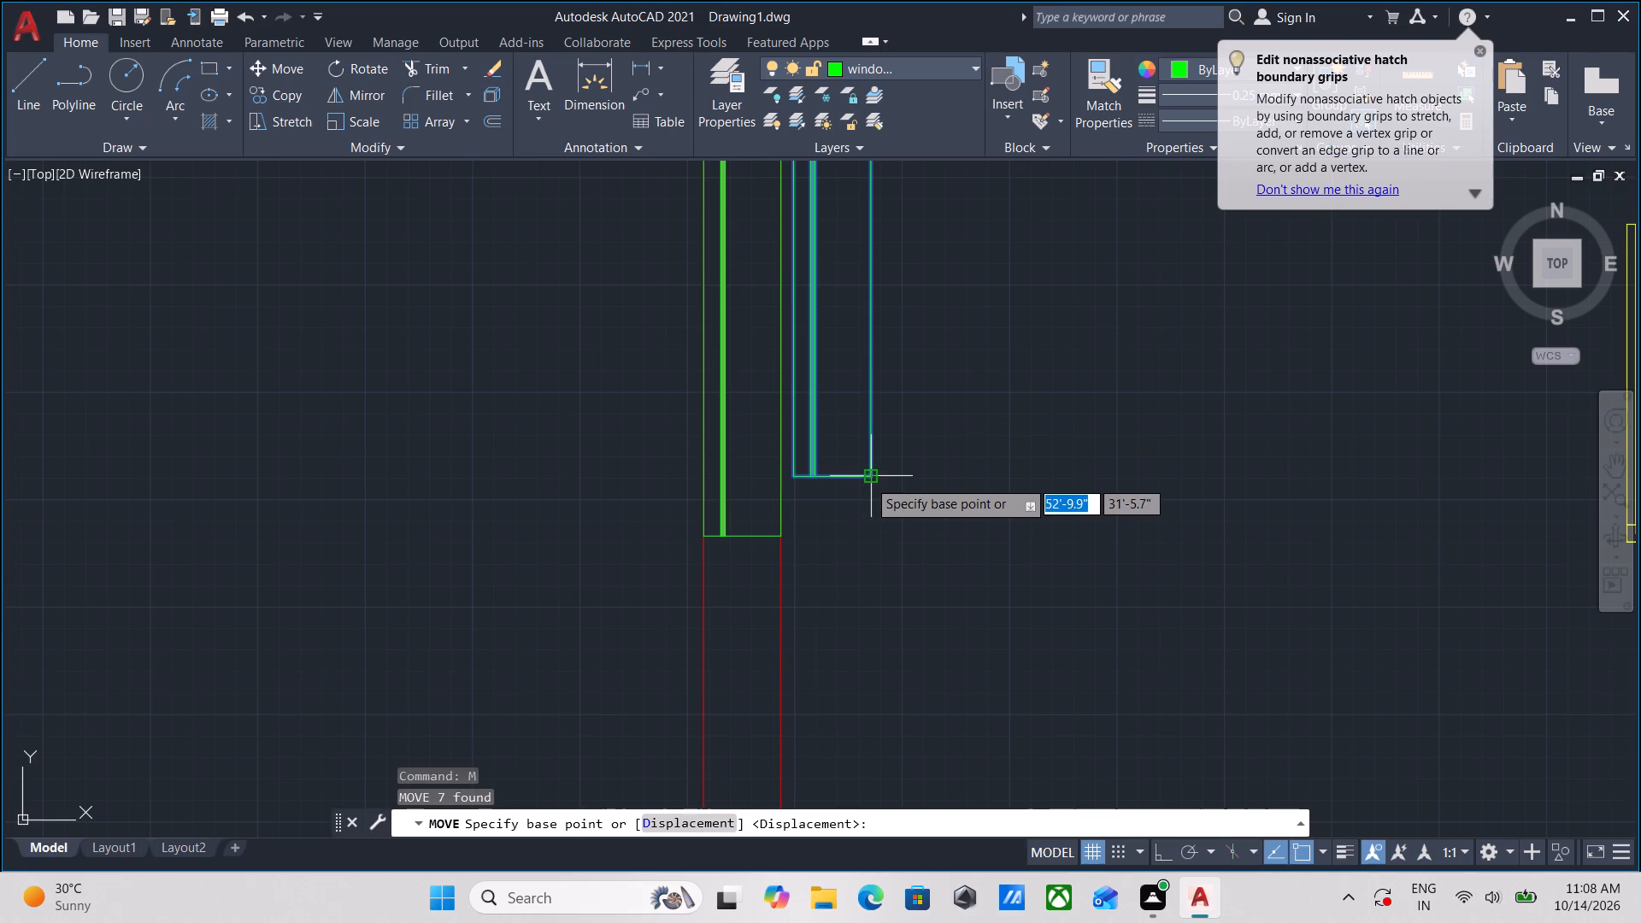
{"action": "left_click", "coordinate": [868, 479]}
{"action": "scroll", "coordinate": [1000, 543], "scroll_direction": "down", "scroll_amount": 1}
{"action": "middle_click_drag", "start_coordinate": [999, 543], "coordinate": [776, 419]}
{"action": "scroll", "coordinate": [924, 479], "scroll_direction": "down", "scroll_amount": 2}
{"action": "middle_click_drag", "start_coordinate": [931, 488], "coordinate": [956, 296]}
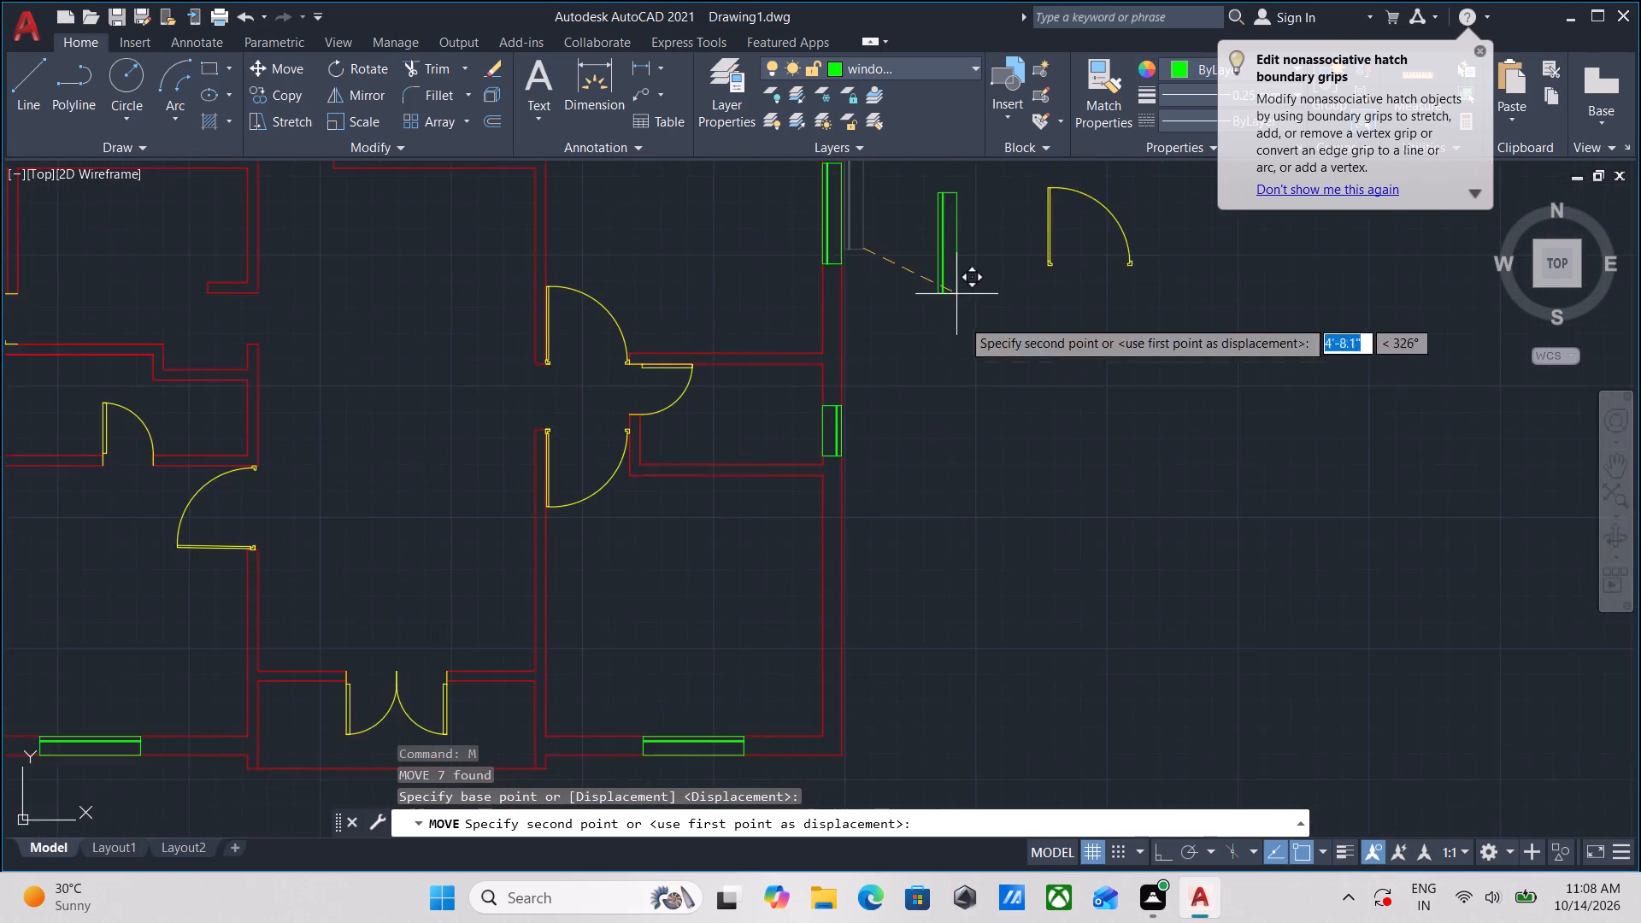
{"action": "scroll", "coordinate": [975, 439], "scroll_direction": "down", "scroll_amount": 1}
{"action": "middle_click_drag", "start_coordinate": [1022, 513], "coordinate": [998, 449]}
{"action": "left_click", "coordinate": [1039, 441]}
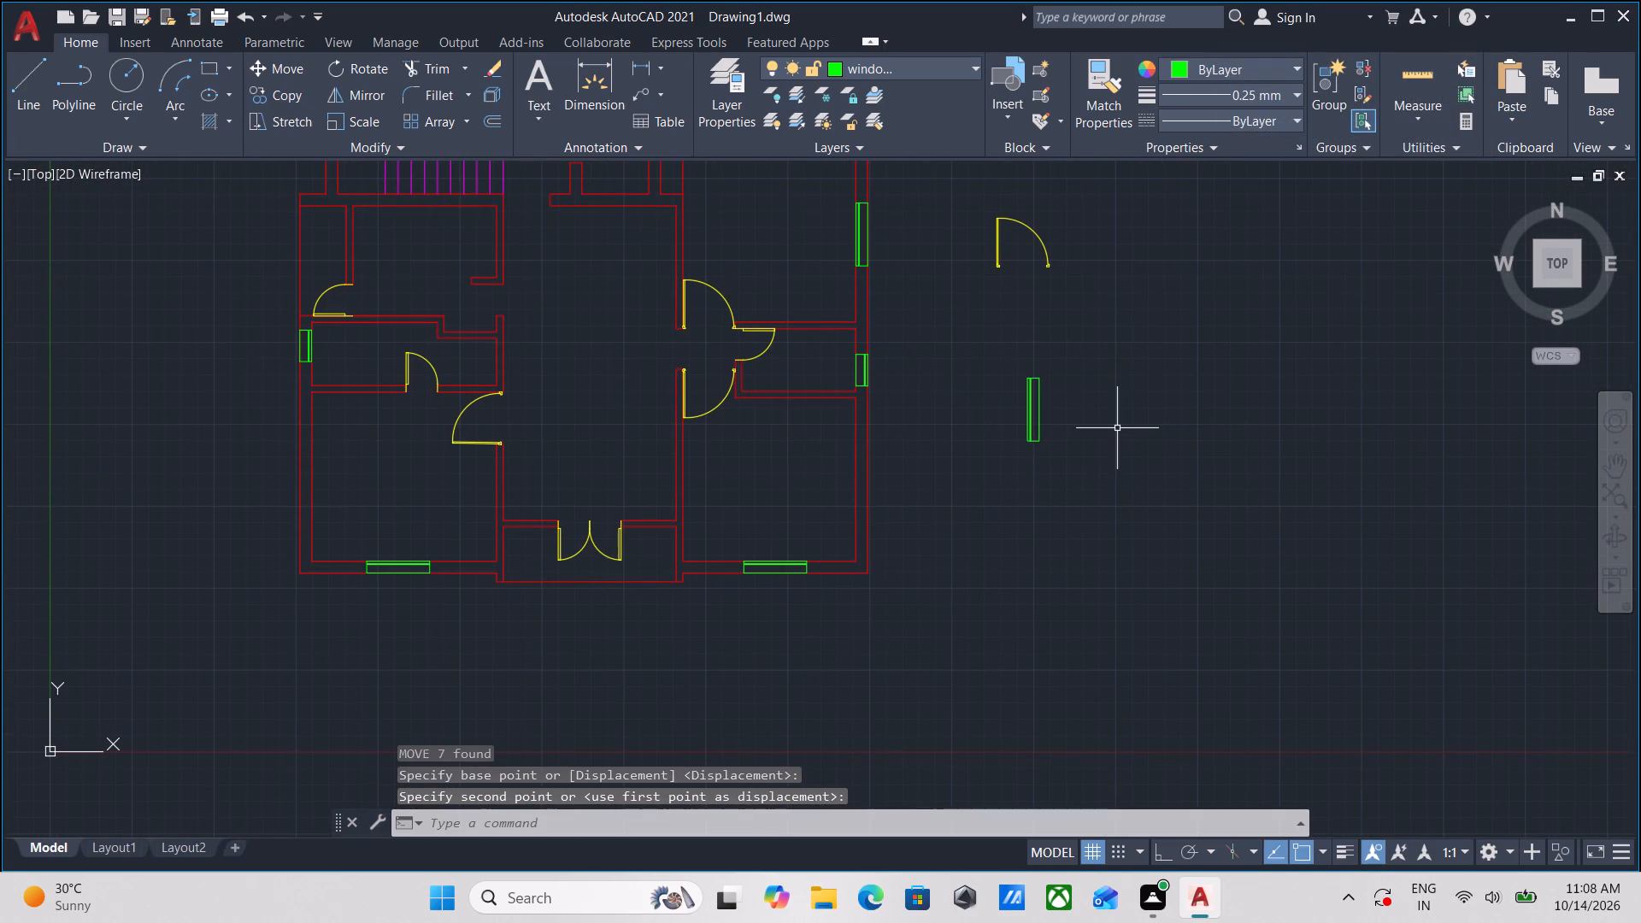
Copy the loose vertical 4' window by its lower-left corner onto the right exterior wall's inner line in the upper unit's lower-right room.
{"action": "middle_click_drag", "start_coordinate": [787, 485], "coordinate": [926, 620]}
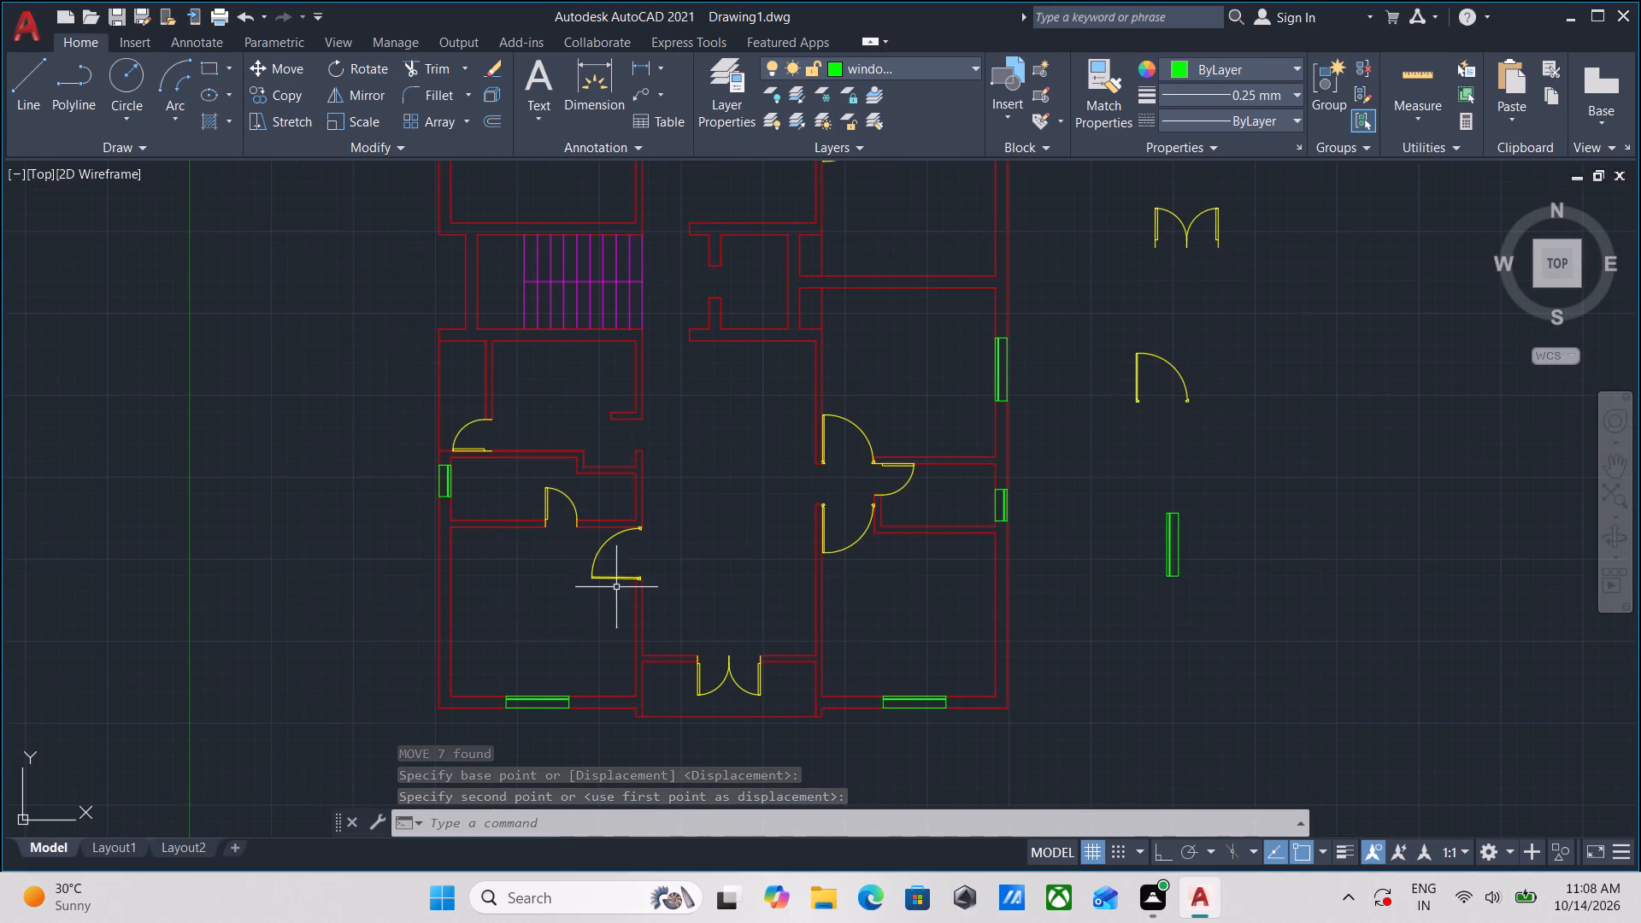
{"action": "middle_click_drag", "start_coordinate": [741, 536], "coordinate": [704, 661]}
{"action": "middle_click_drag", "start_coordinate": [892, 518], "coordinate": [864, 579]}
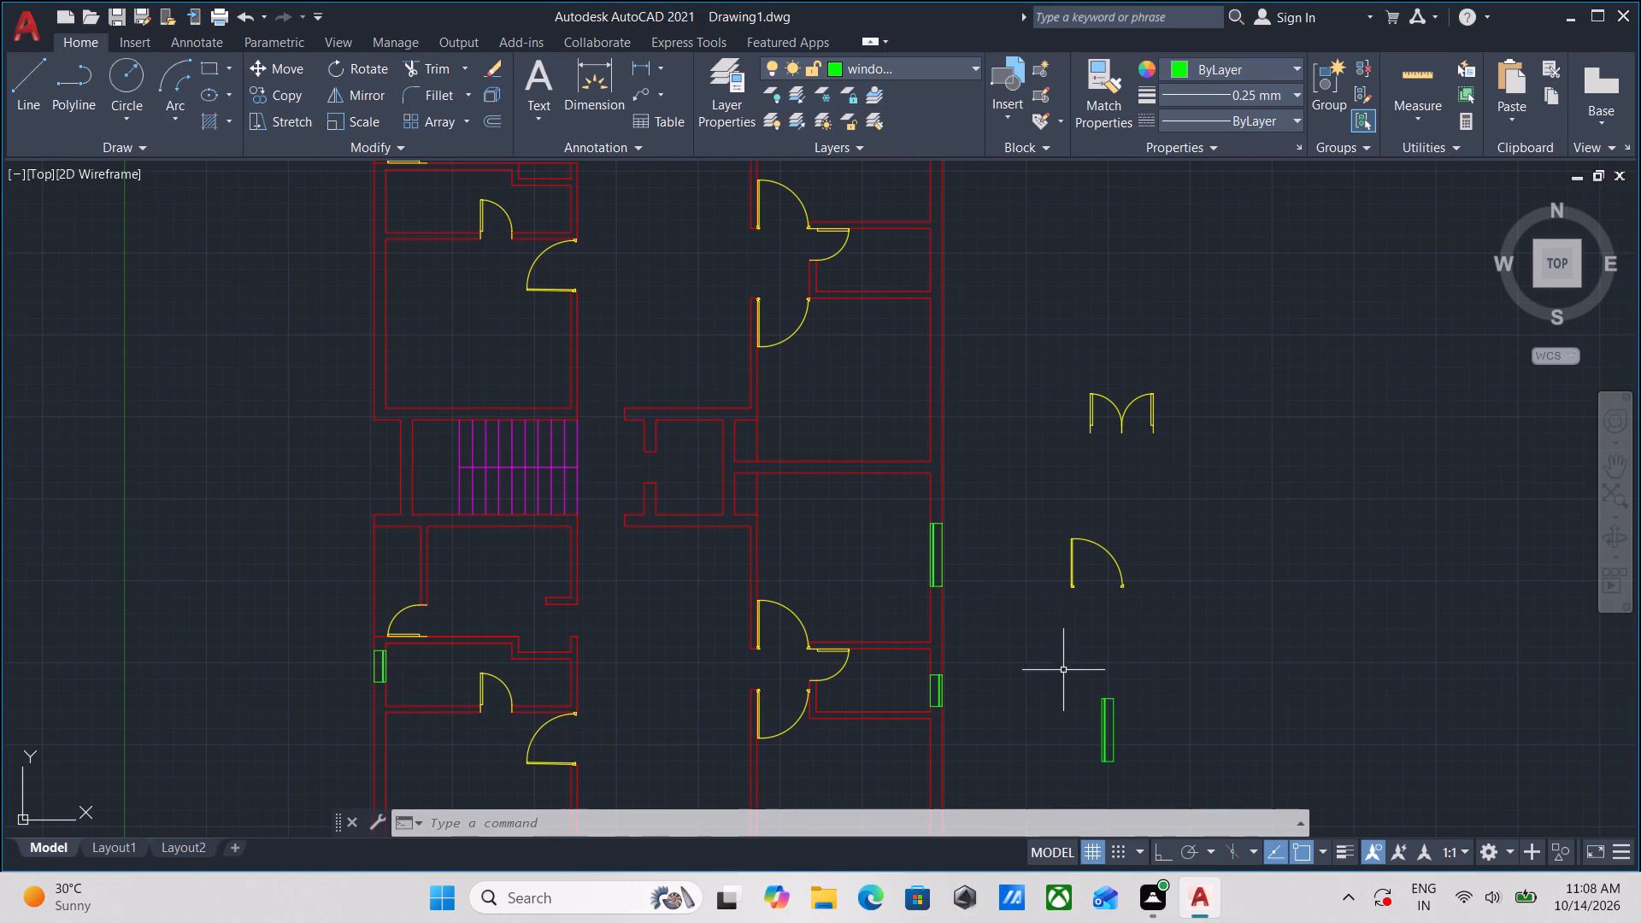
{"action": "middle_click_drag", "start_coordinate": [1060, 655], "coordinate": [982, 510]}
{"action": "scroll", "coordinate": [1029, 649], "scroll_direction": "up", "scroll_amount": 2}
{"action": "left_click_drag", "start_coordinate": [1096, 616], "coordinate": [1079, 611]}
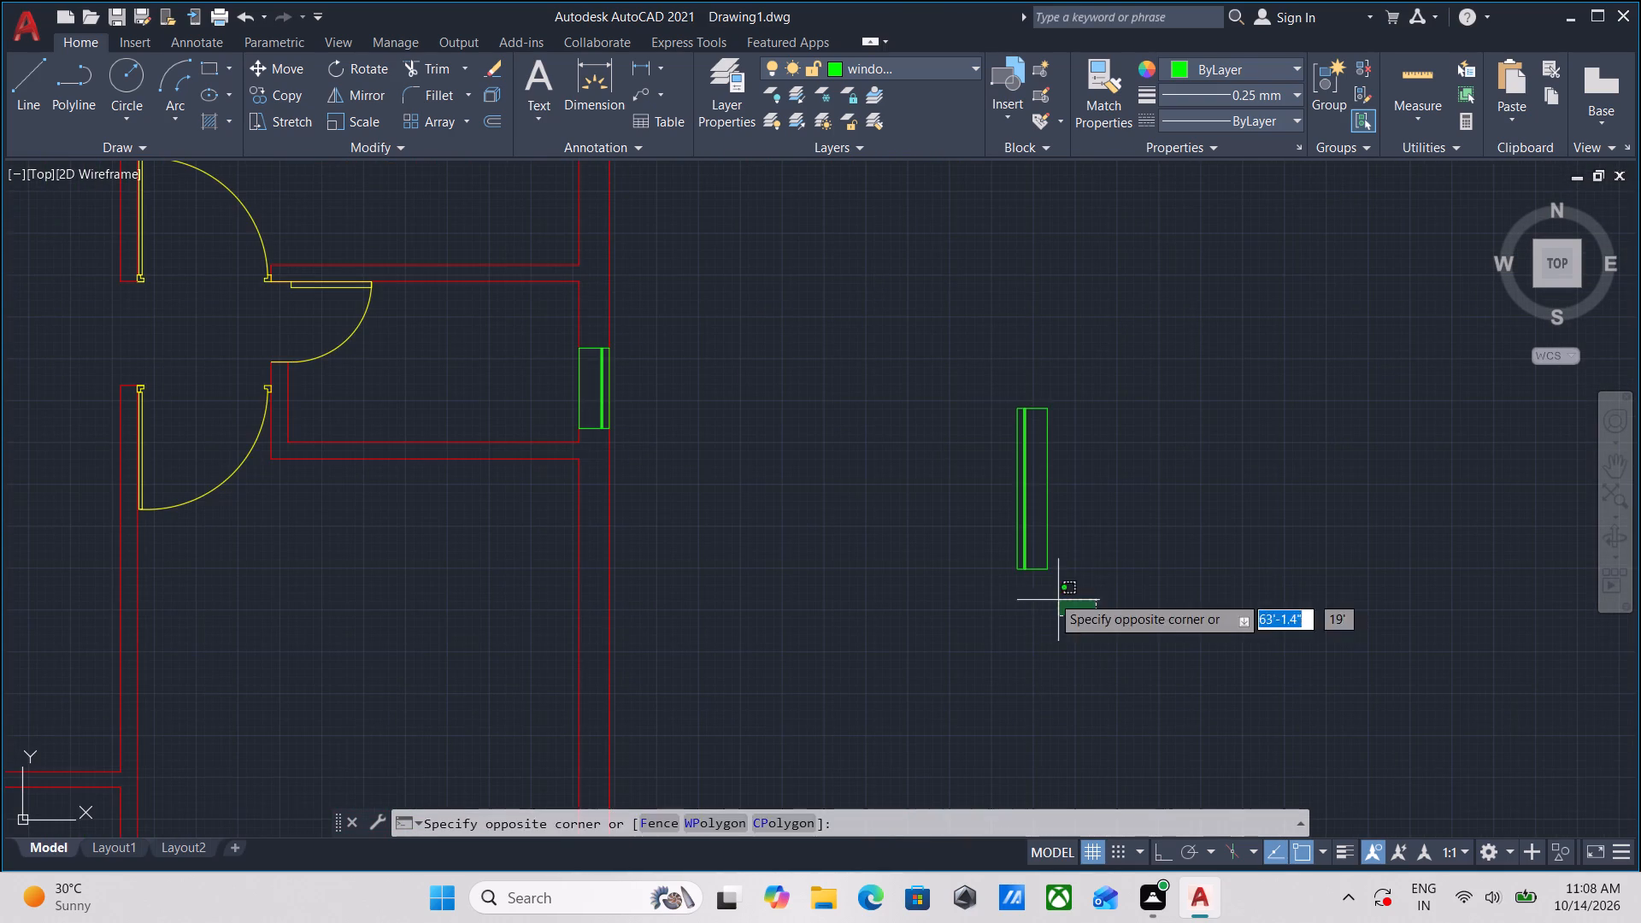
{"action": "left_click", "coordinate": [994, 547]}
{"action": "type", "text": "CO"}
{"action": "key", "text": "Return"}
{"action": "scroll", "coordinate": [1132, 619], "scroll_direction": "up", "scroll_amount": 2}
{"action": "left_click", "coordinate": [849, 491]}
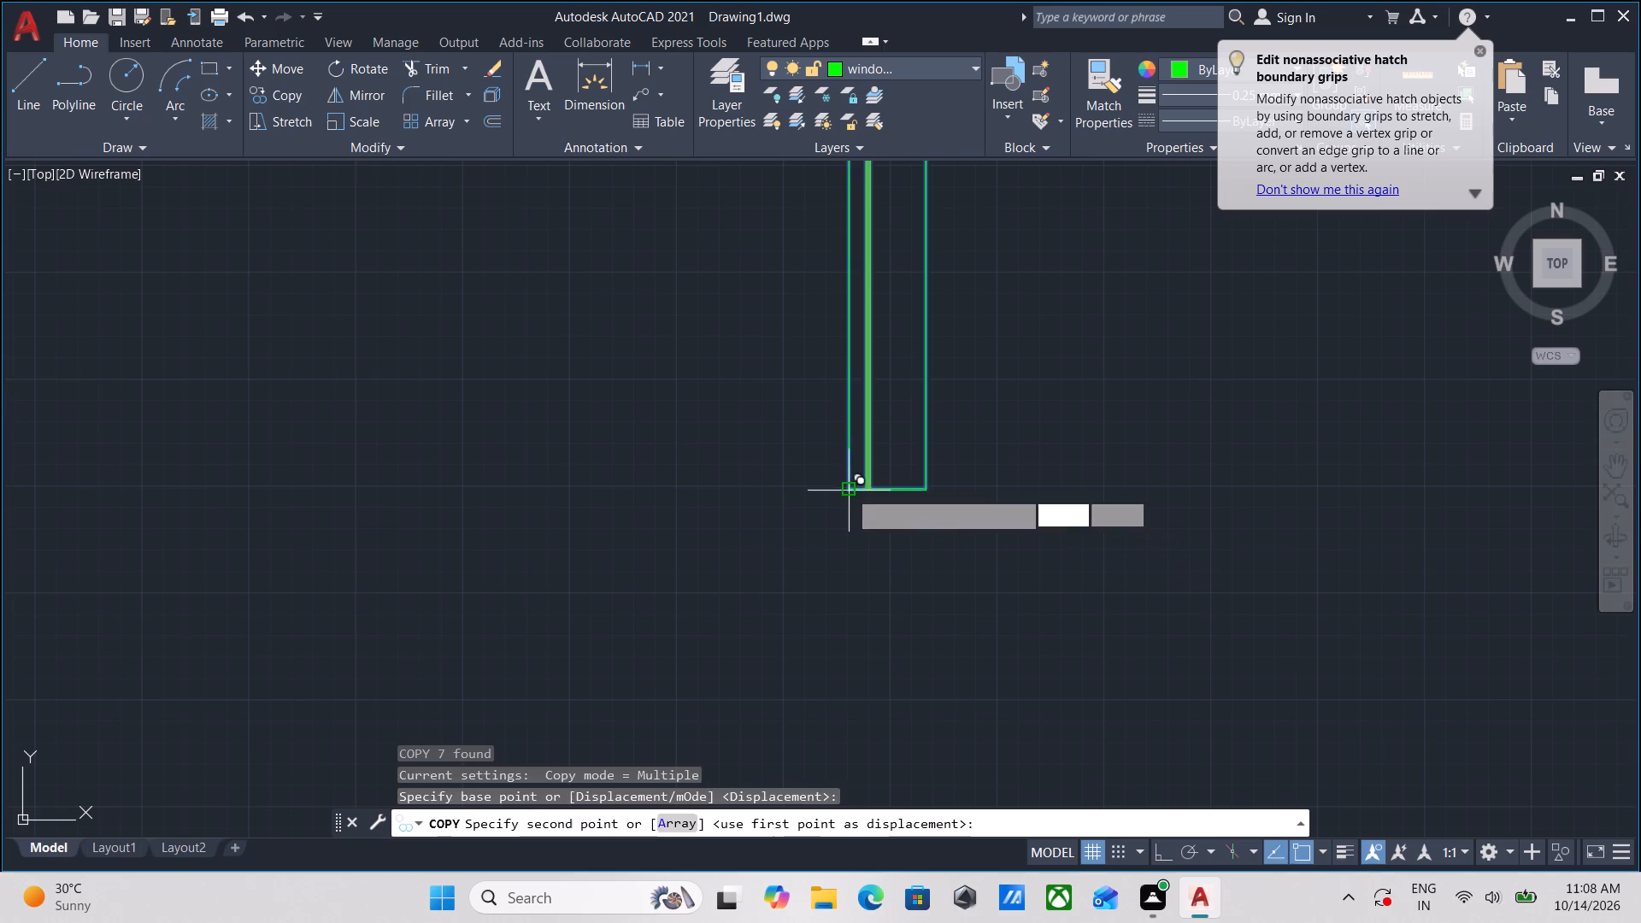
{"action": "scroll", "coordinate": [513, 412], "scroll_direction": "down", "scroll_amount": 3}
{"action": "middle_click_drag", "start_coordinate": [538, 432], "coordinate": [715, 686]}
{"action": "scroll", "coordinate": [671, 496], "scroll_direction": "down", "scroll_amount": 2}
{"action": "middle_click_drag", "start_coordinate": [671, 496], "coordinate": [717, 679]}
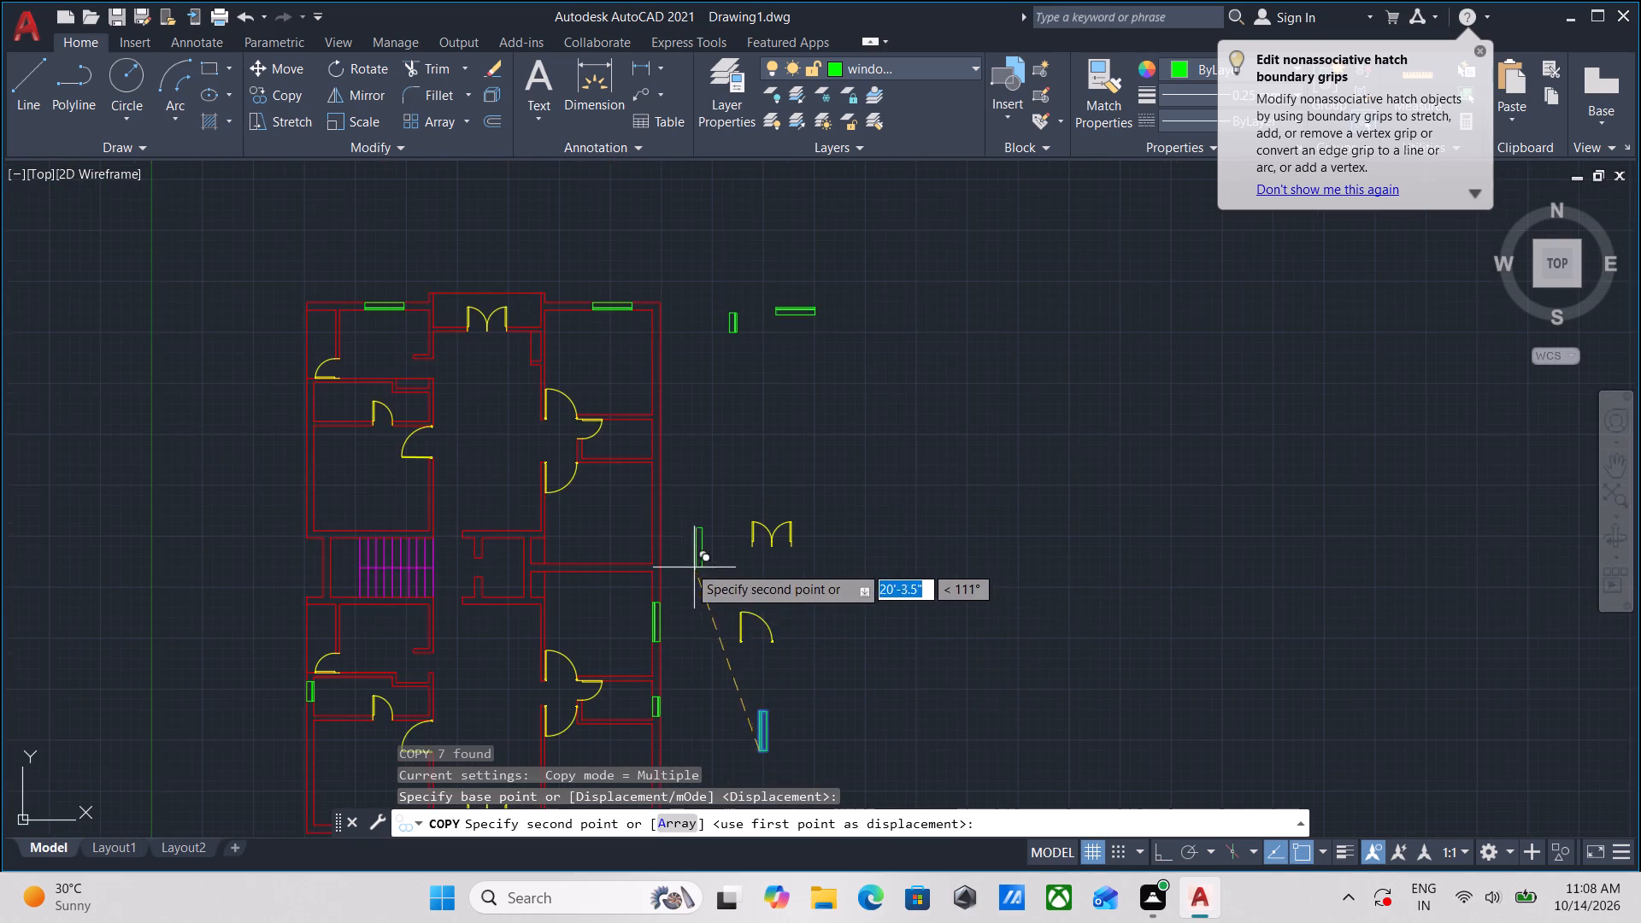
{"action": "scroll", "coordinate": [676, 560], "scroll_direction": "up", "scroll_amount": 3}
{"action": "middle_click_drag", "start_coordinate": [634, 541], "coordinate": [668, 579]}
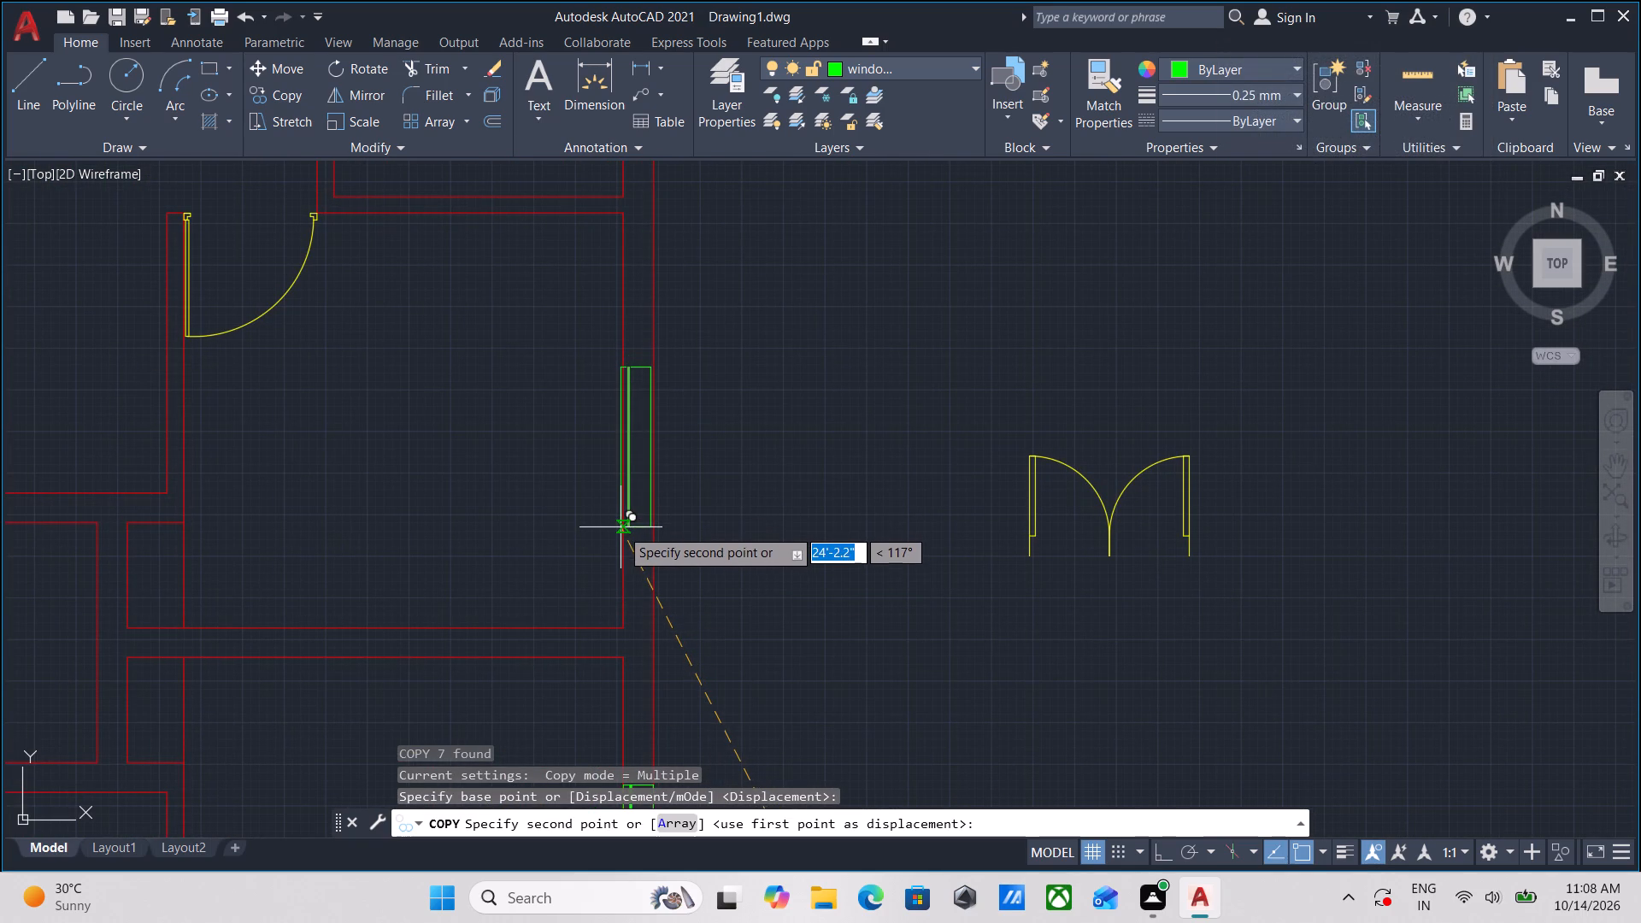
{"action": "left_click", "coordinate": [621, 528]}
{"action": "scroll", "coordinate": [810, 481], "scroll_direction": "down", "scroll_amount": 2}
{"action": "middle_click_drag", "start_coordinate": [812, 503], "coordinate": [809, 553]}
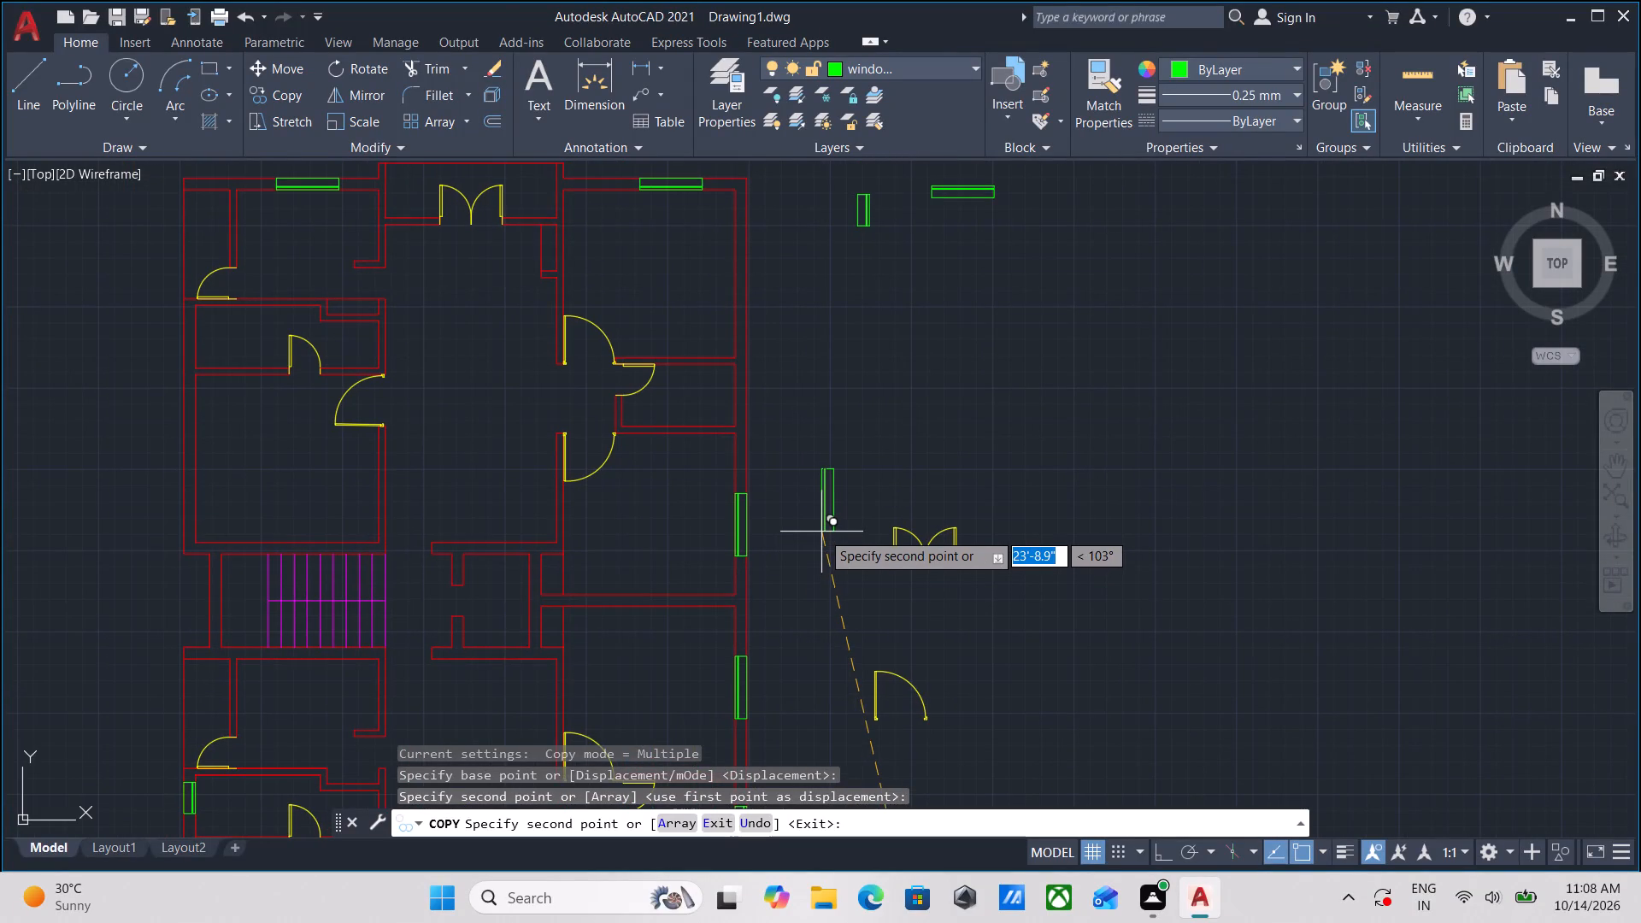
{"action": "key", "text": "Escape"}
Copy the vertical 2' window by its lower-left corner from the lower unit's small right room to the same upper-unit room's inner exterior-wall line.
{"action": "scroll", "coordinate": [838, 523], "scroll_direction": "up", "scroll_amount": 1}
{"action": "middle_click_drag", "start_coordinate": [765, 581], "coordinate": [809, 356]}
{"action": "scroll", "coordinate": [809, 413], "scroll_direction": "down", "scroll_amount": 2}
{"action": "middle_click_drag", "start_coordinate": [809, 413], "coordinate": [809, 549]}
{"action": "middle_click_drag", "start_coordinate": [809, 377], "coordinate": [868, 200]}
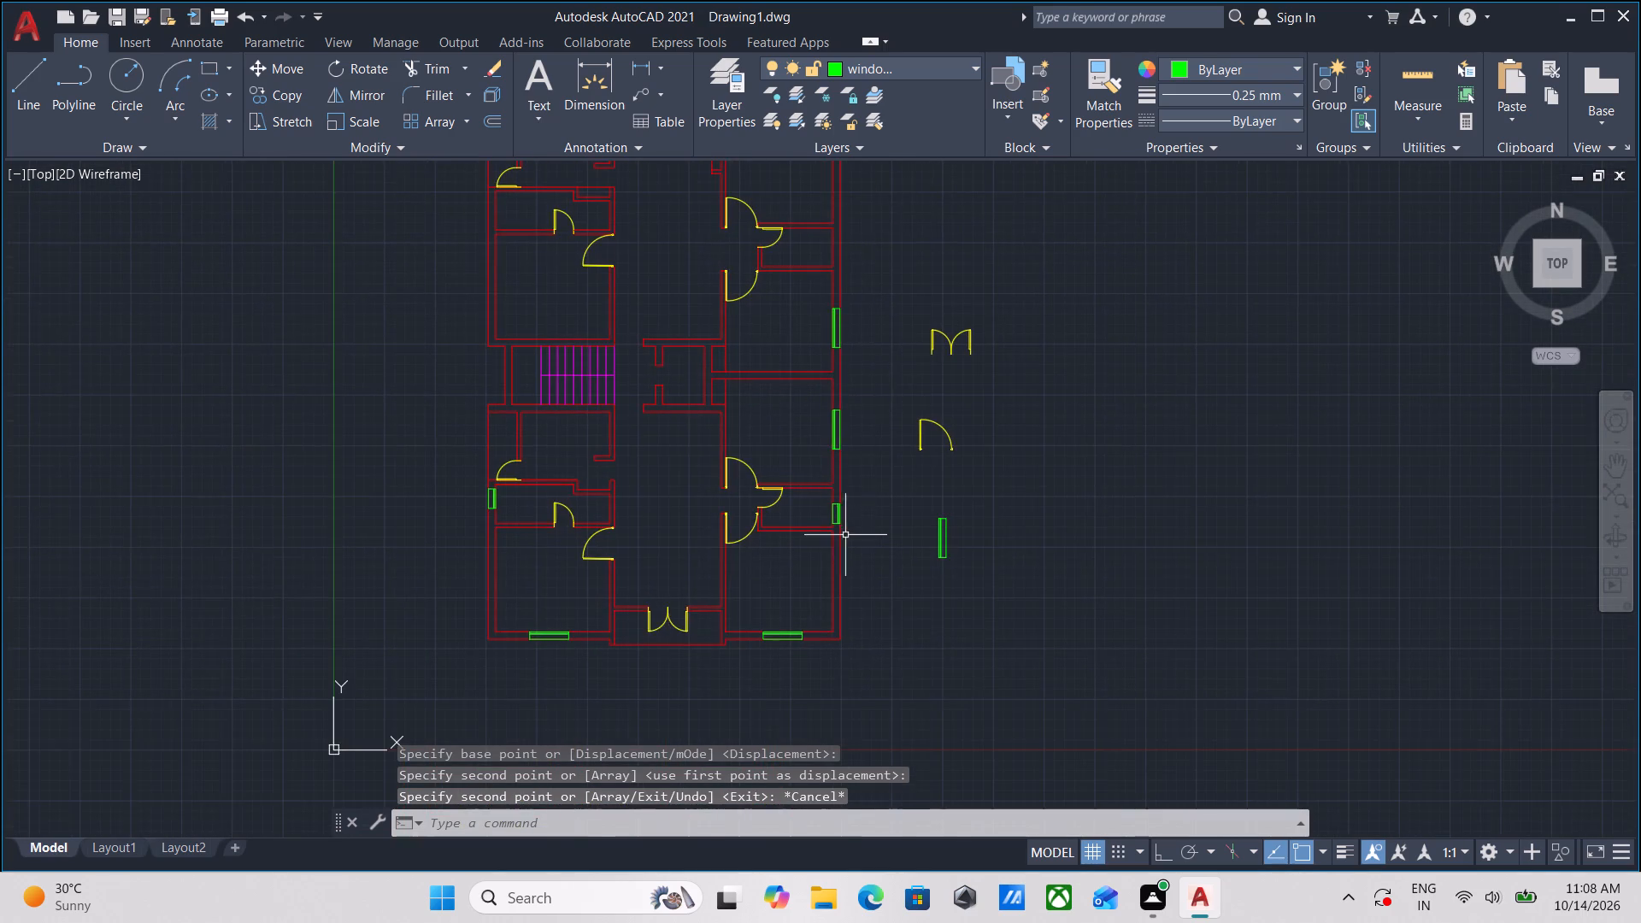
{"action": "scroll", "coordinate": [838, 522], "scroll_direction": "up", "scroll_amount": 5}
{"action": "left_click", "coordinate": [884, 539]}
{"action": "left_click", "coordinate": [883, 461]}
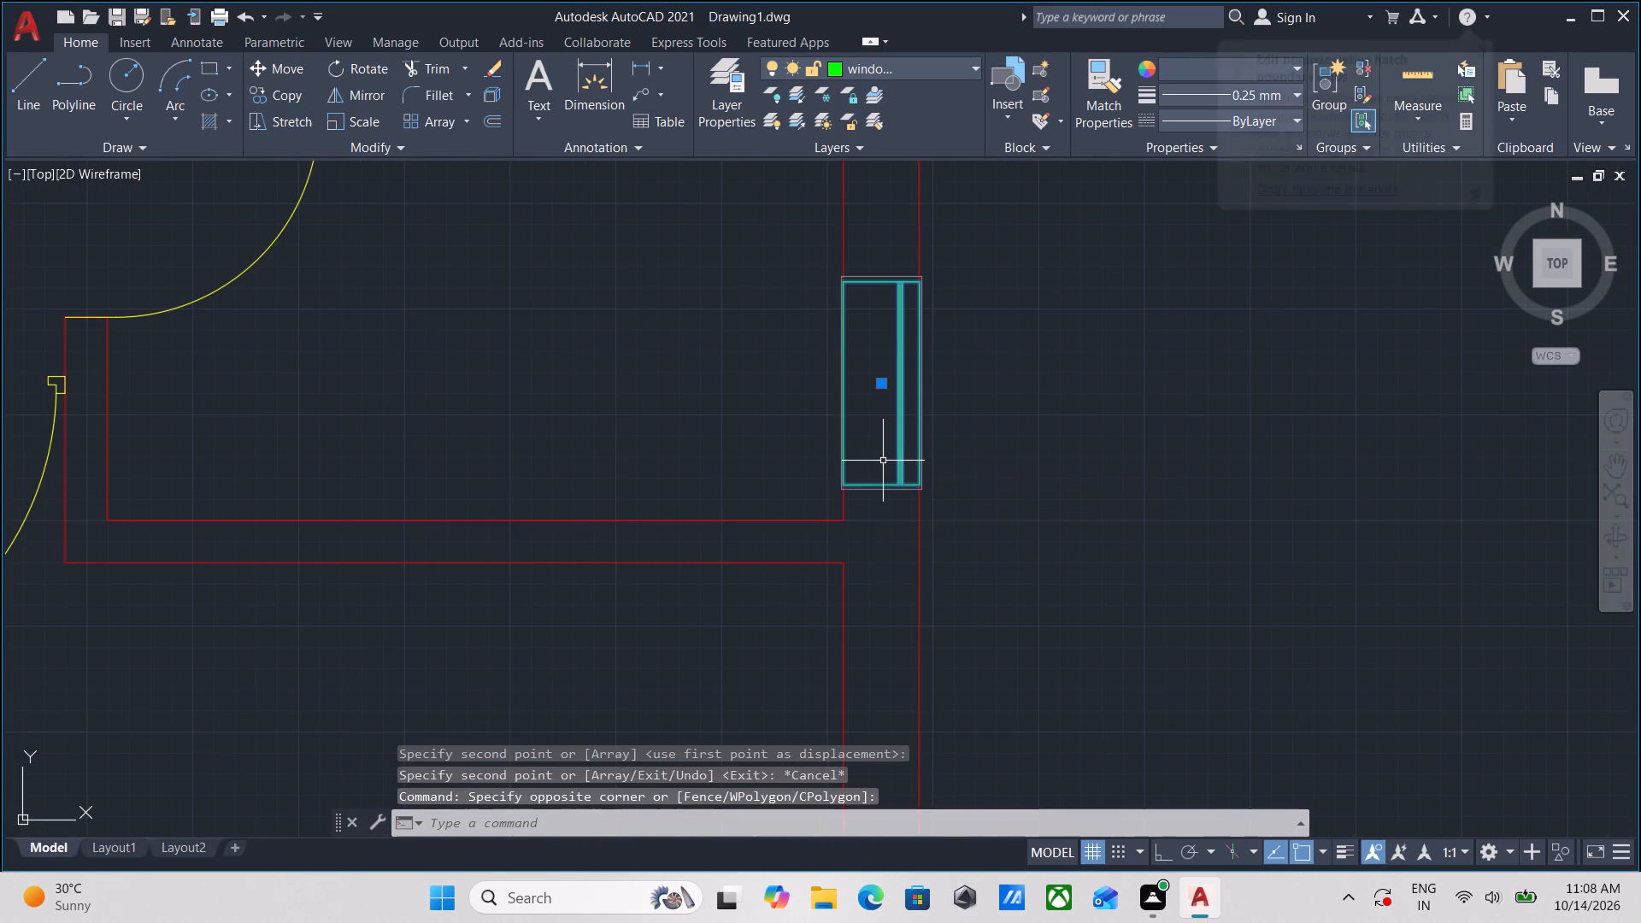
{"action": "middle_click_drag", "start_coordinate": [882, 461], "coordinate": [882, 548]}
{"action": "type", "text": "CO"}
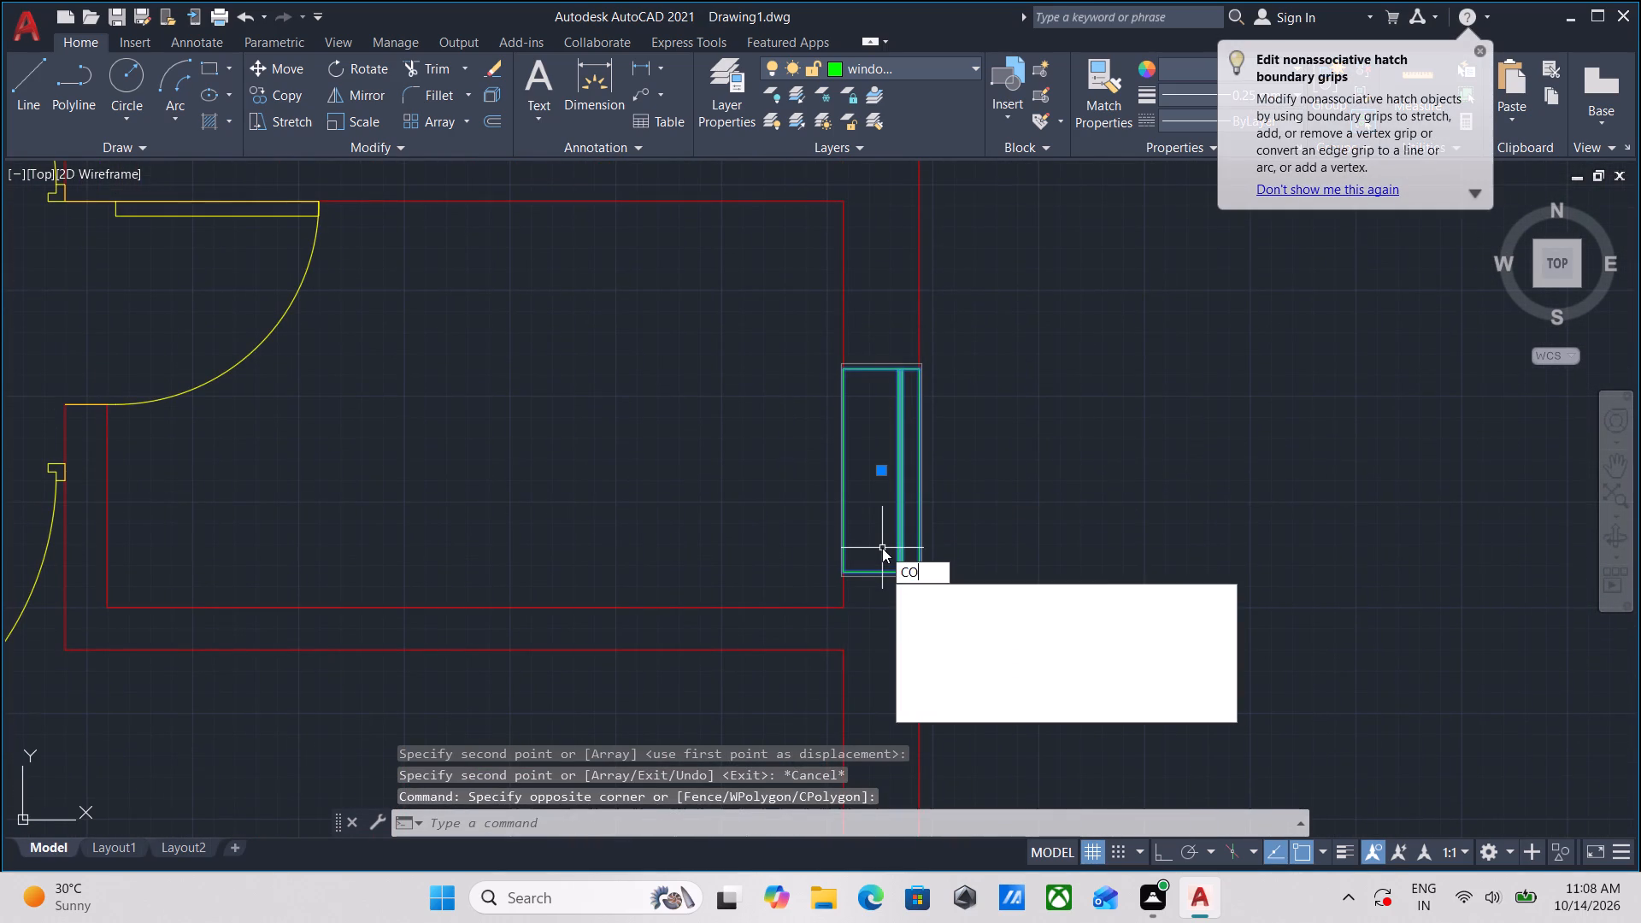
{"action": "key", "text": "Return"}
{"action": "scroll", "coordinate": [811, 586], "scroll_direction": "up", "scroll_amount": 2}
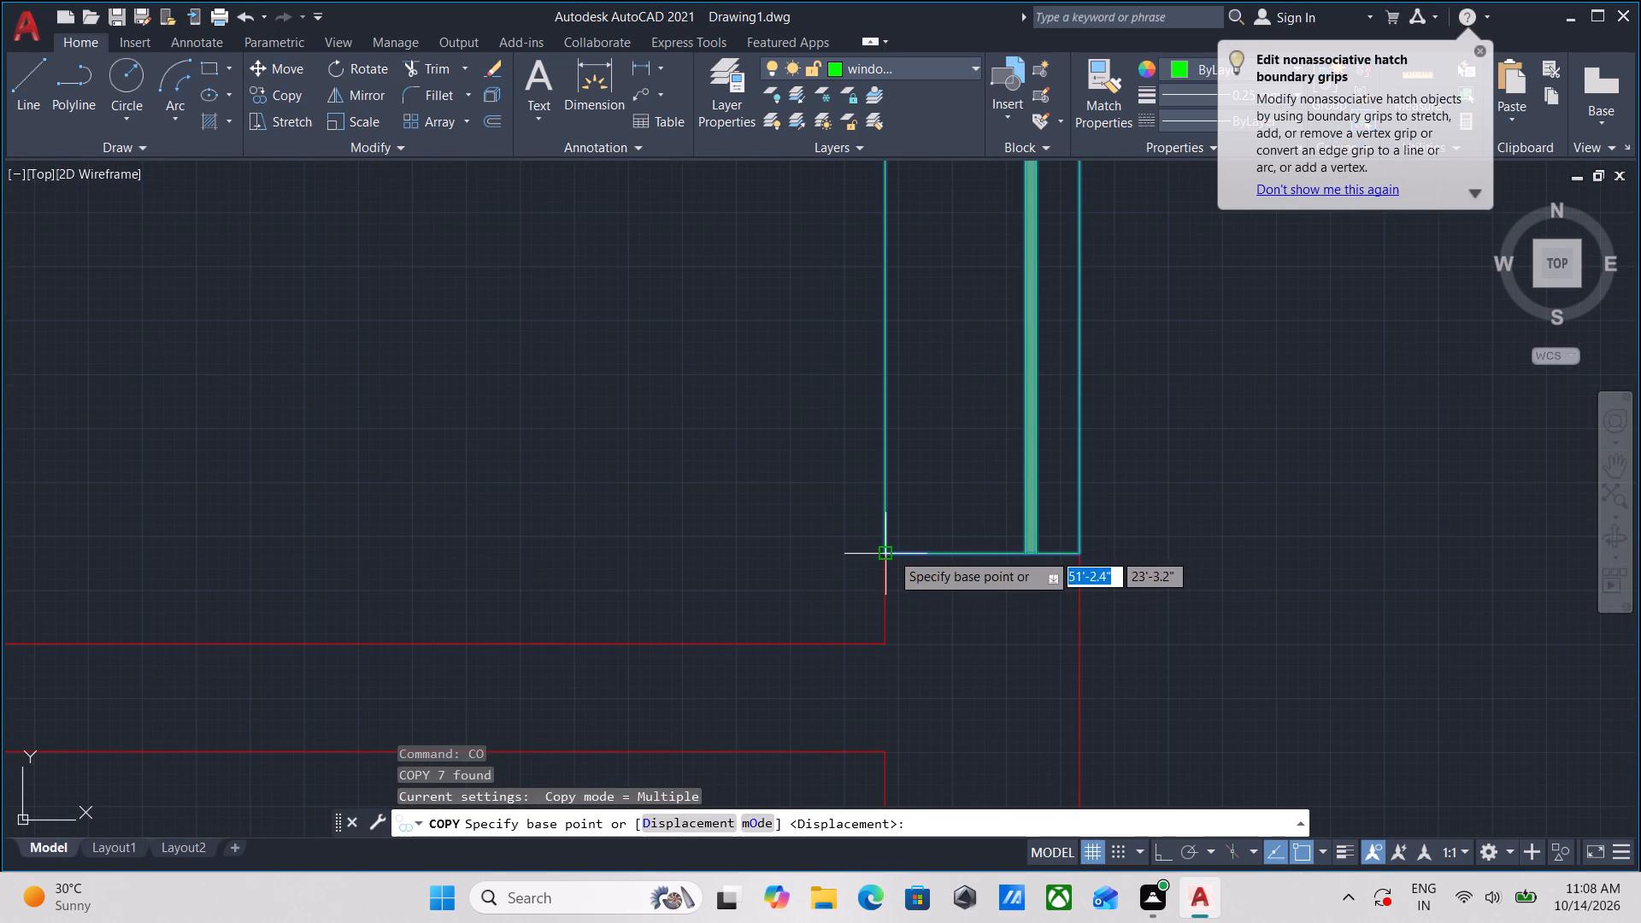
{"action": "left_click", "coordinate": [891, 552]}
{"action": "scroll", "coordinate": [903, 305], "scroll_direction": "down", "scroll_amount": 2}
{"action": "middle_click_drag", "start_coordinate": [903, 305], "coordinate": [903, 576]}
{"action": "scroll", "coordinate": [908, 356], "scroll_direction": "down", "scroll_amount": 3}
{"action": "middle_click_drag", "start_coordinate": [908, 356], "coordinate": [887, 569]}
{"action": "middle_click_drag", "start_coordinate": [913, 280], "coordinate": [920, 393]}
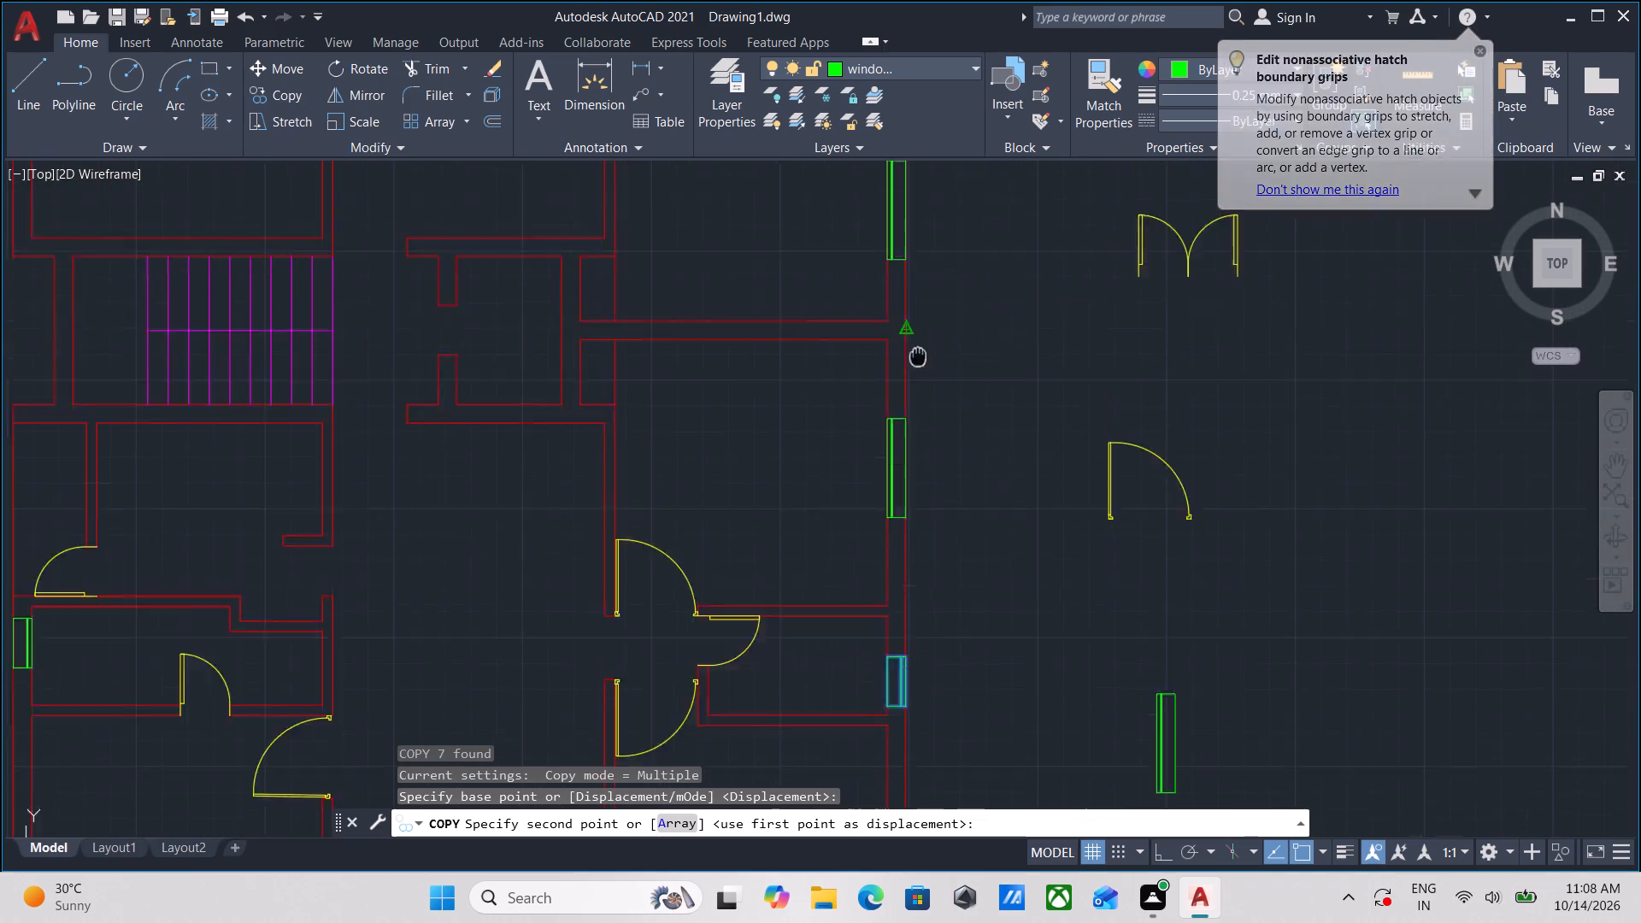
{"action": "middle_click_drag", "start_coordinate": [920, 393], "coordinate": [928, 536]}
{"action": "middle_click_drag", "start_coordinate": [926, 317], "coordinate": [938, 491]}
{"action": "scroll", "coordinate": [905, 399], "scroll_direction": "up", "scroll_amount": 6}
{"action": "scroll", "coordinate": [947, 537], "scroll_direction": "down", "scroll_amount": 1}
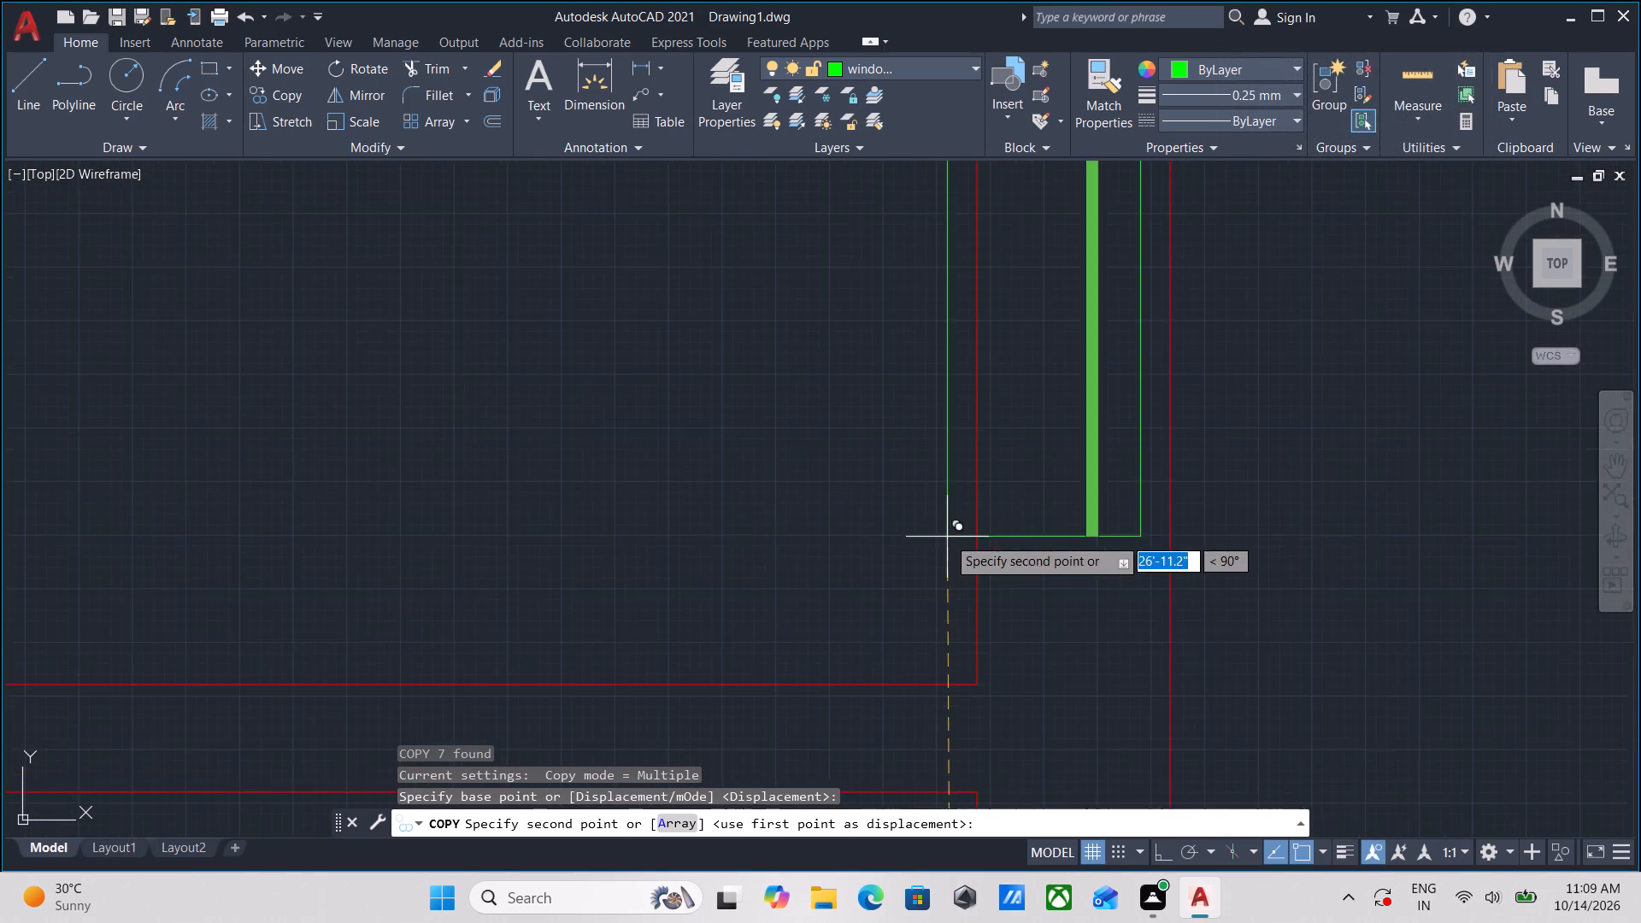
{"action": "middle_click_drag", "start_coordinate": [947, 536], "coordinate": [932, 396]}
{"action": "scroll", "coordinate": [976, 509], "scroll_direction": "down", "scroll_amount": 1}
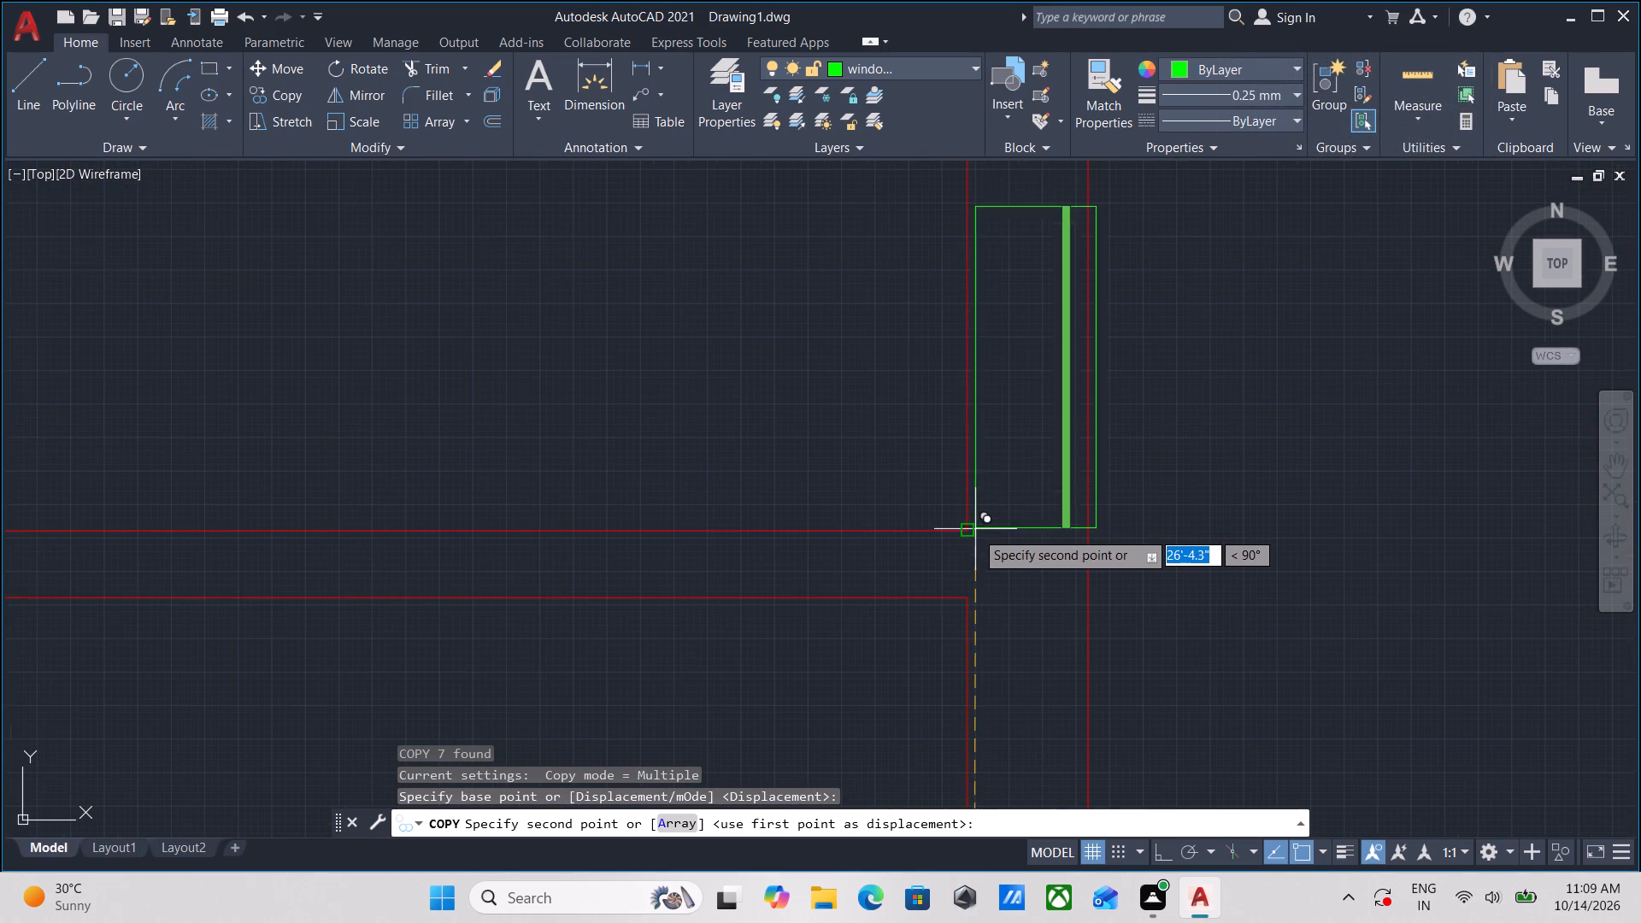
{"action": "scroll", "coordinate": [968, 451], "scroll_direction": "down", "scroll_amount": 1}
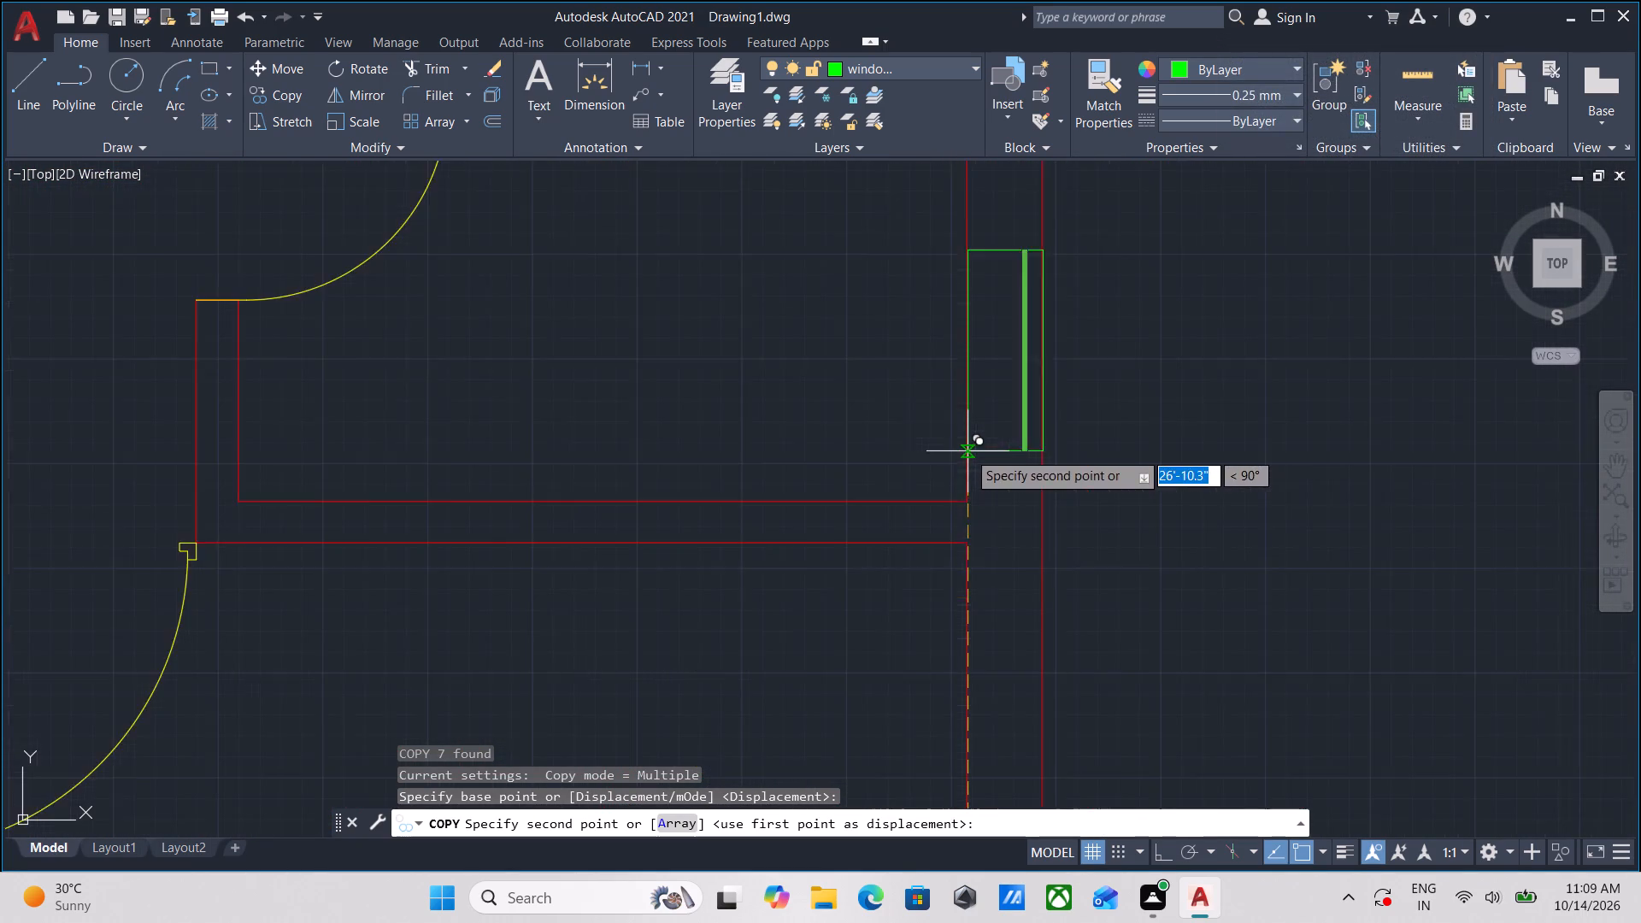
{"action": "middle_click_drag", "start_coordinate": [968, 451], "coordinate": [968, 499]}
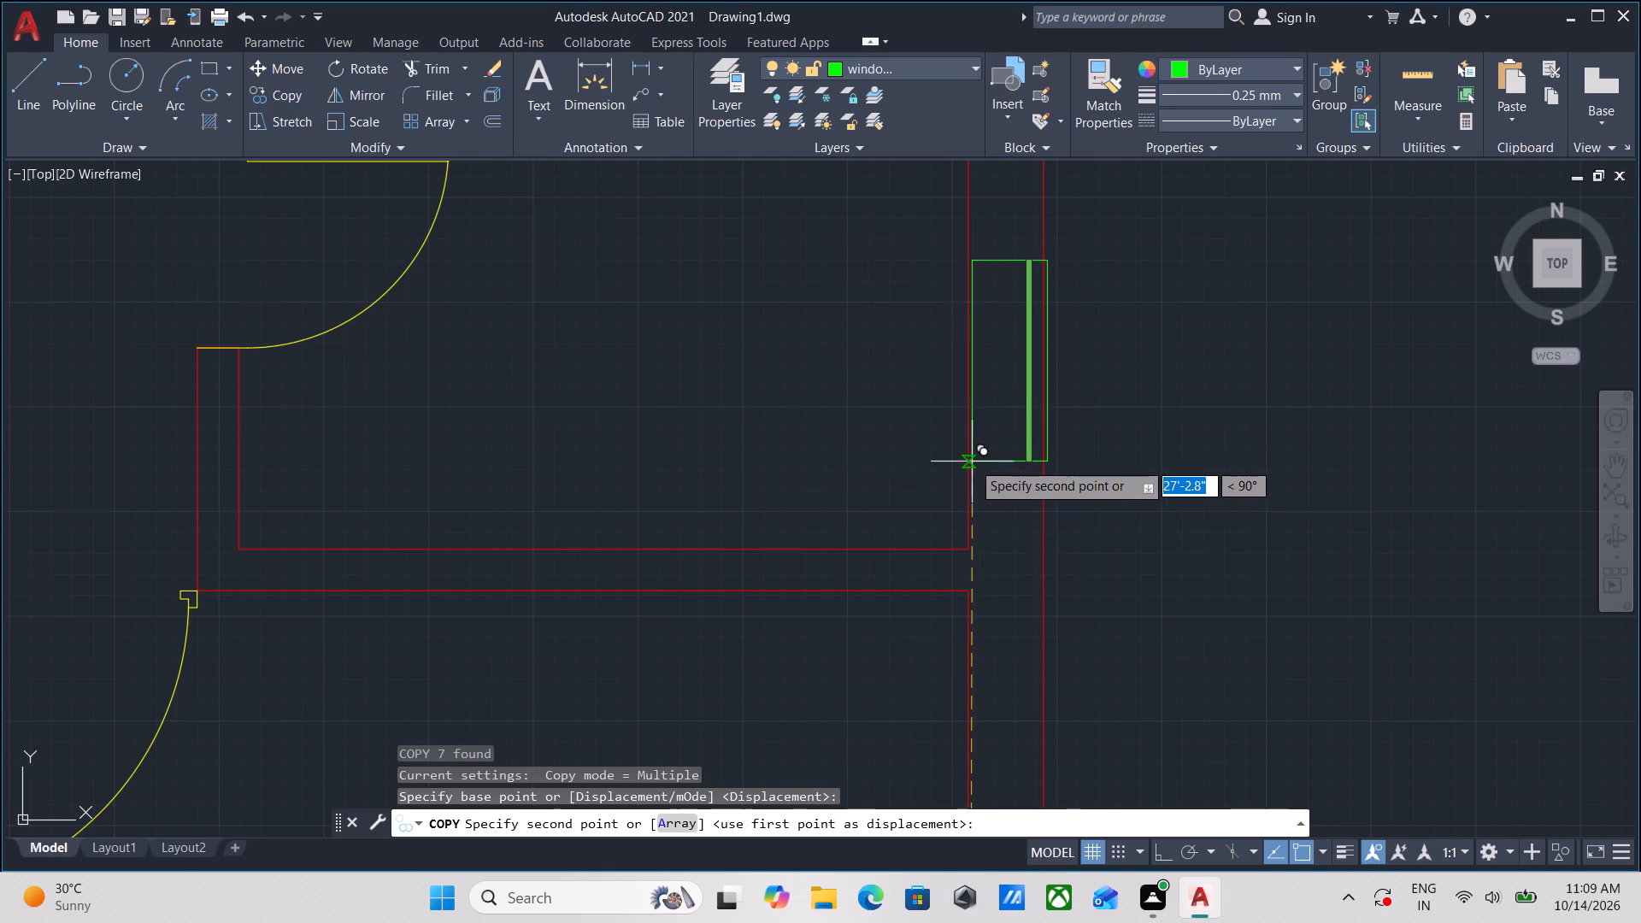
{"action": "left_click", "coordinate": [967, 461]}
{"action": "scroll", "coordinate": [1048, 402], "scroll_direction": "down", "scroll_amount": 2}
{"action": "middle_click_drag", "start_coordinate": [1034, 416], "coordinate": [987, 479]}
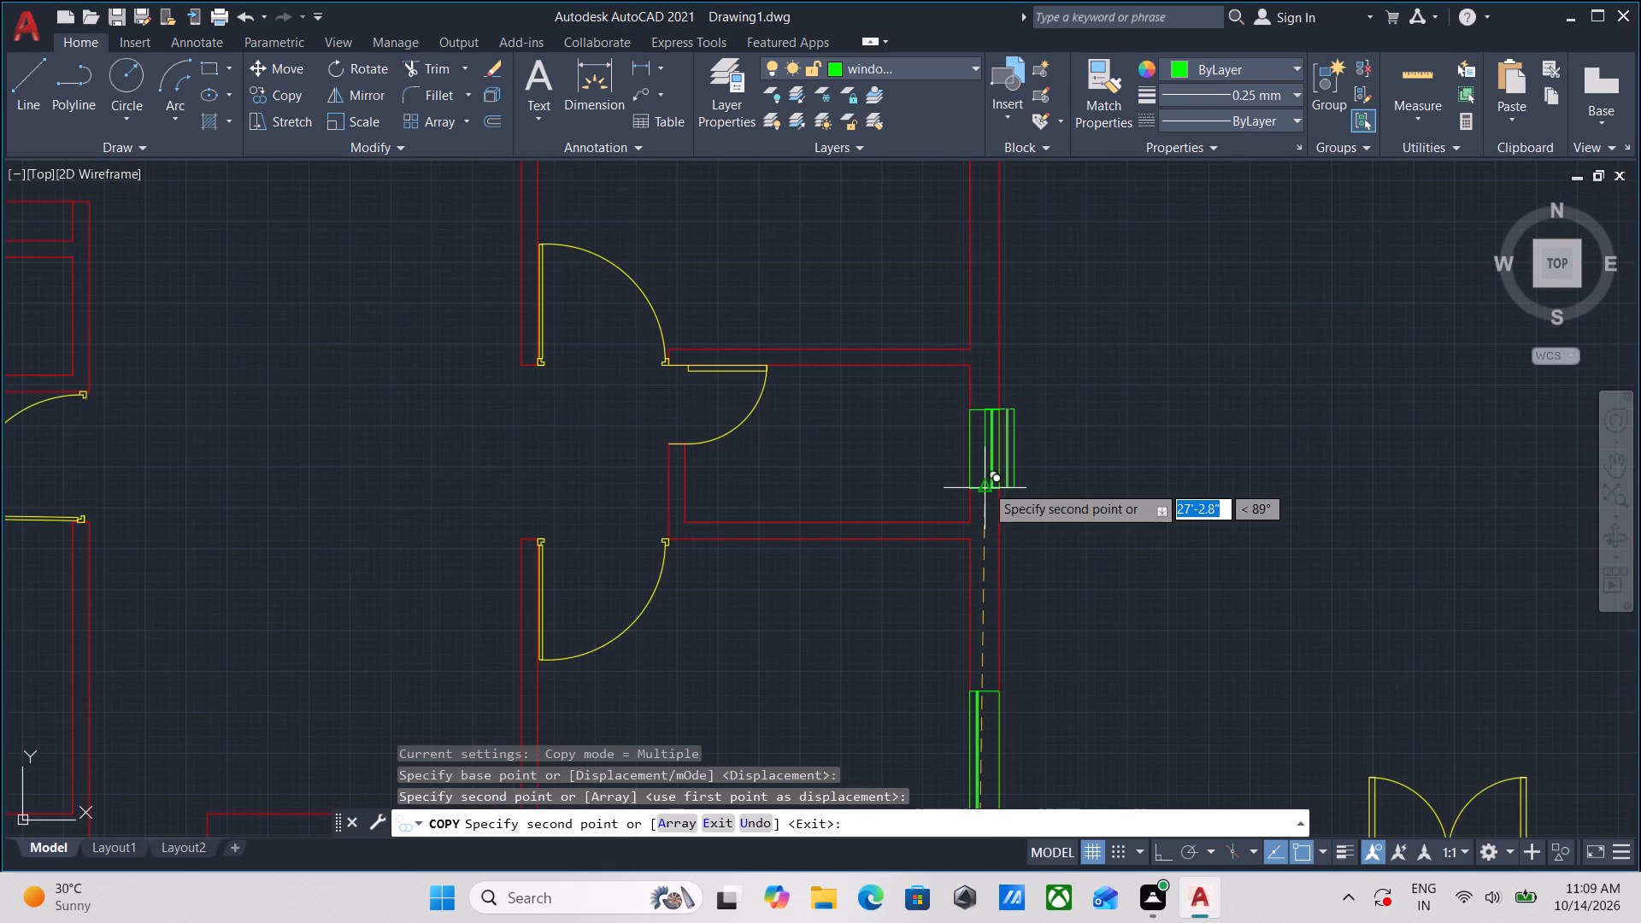
{"action": "key", "text": "Escape"}
Move the upper unit's new vertical 2' window slightly down along the right exterior wall's inner line, using its lower-left corner as base.
{"action": "scroll", "coordinate": [1104, 479], "scroll_direction": "up", "scroll_amount": 1}
{"action": "scroll", "coordinate": [889, 509], "scroll_direction": "up", "scroll_amount": 2}
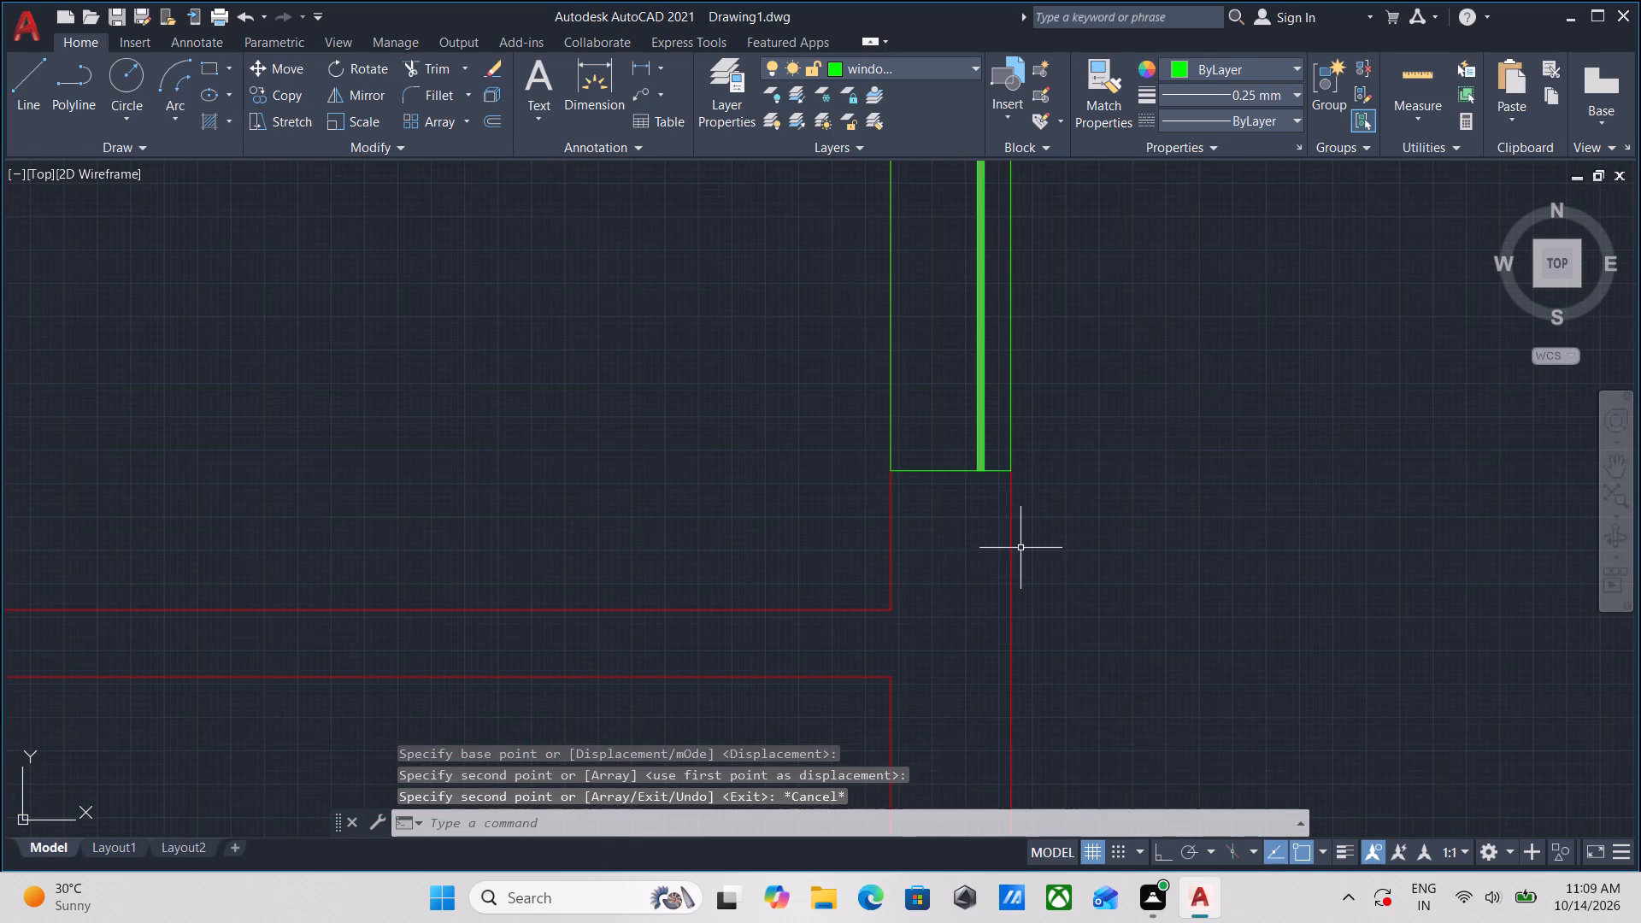
{"action": "left_click", "coordinate": [947, 512]}
{"action": "left_click", "coordinate": [924, 407]}
{"action": "key", "text": "m"}
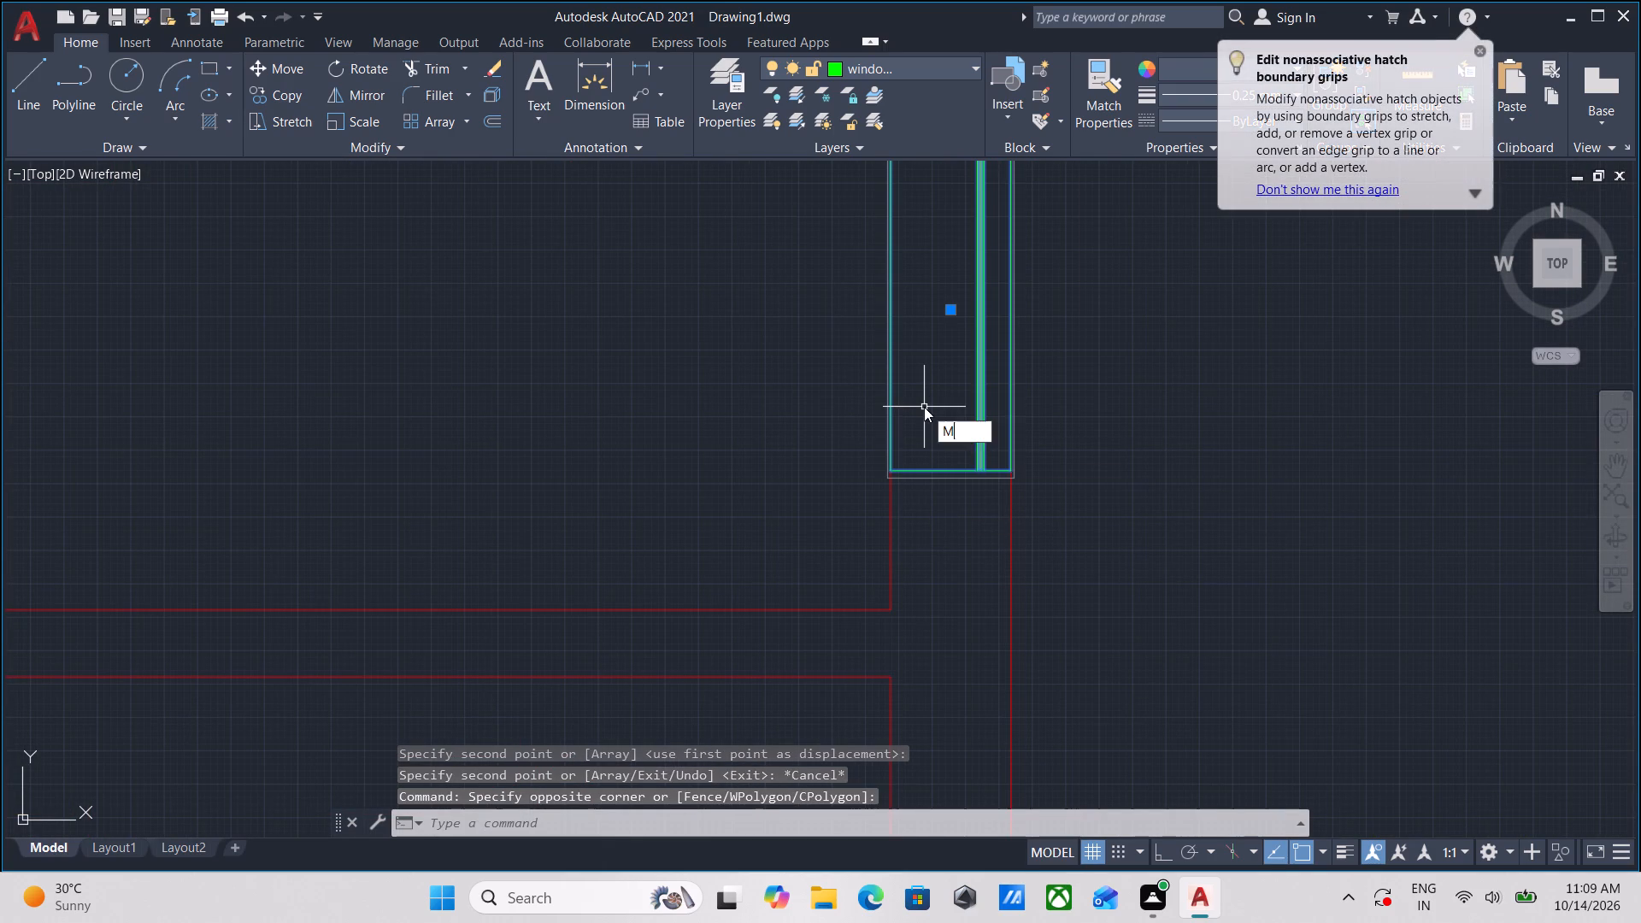
{"action": "key", "text": "Return"}
{"action": "scroll", "coordinate": [897, 491], "scroll_direction": "up", "scroll_amount": 1}
{"action": "left_click", "coordinate": [886, 455]}
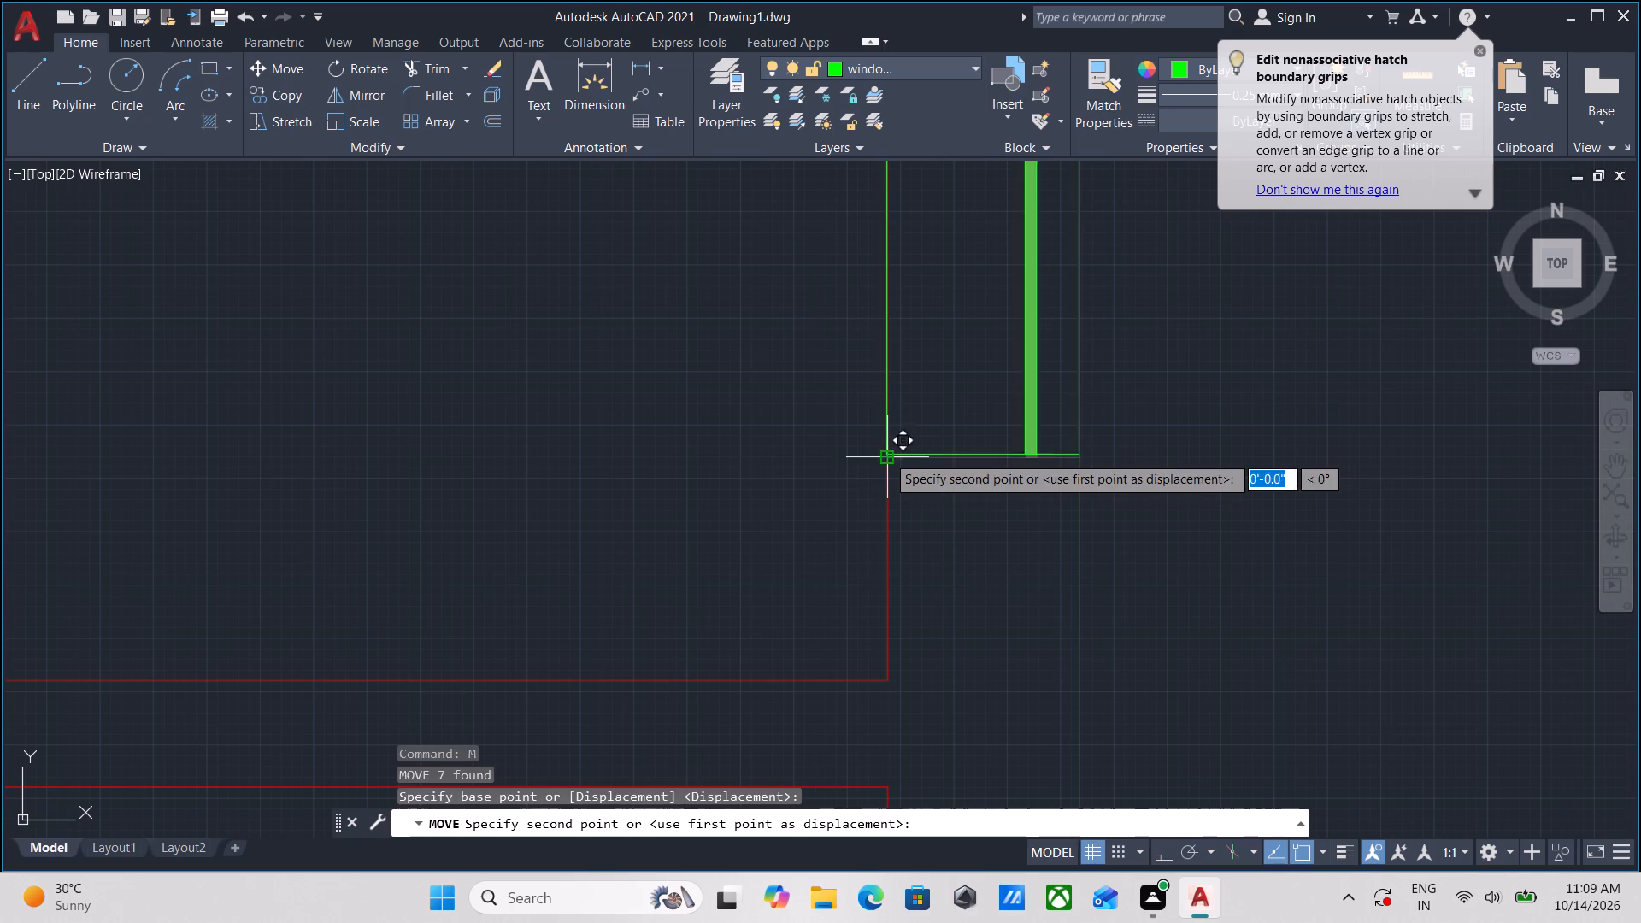
{"action": "left_click", "coordinate": [886, 544]}
{"action": "scroll", "coordinate": [977, 499], "scroll_direction": "down", "scroll_amount": 3}
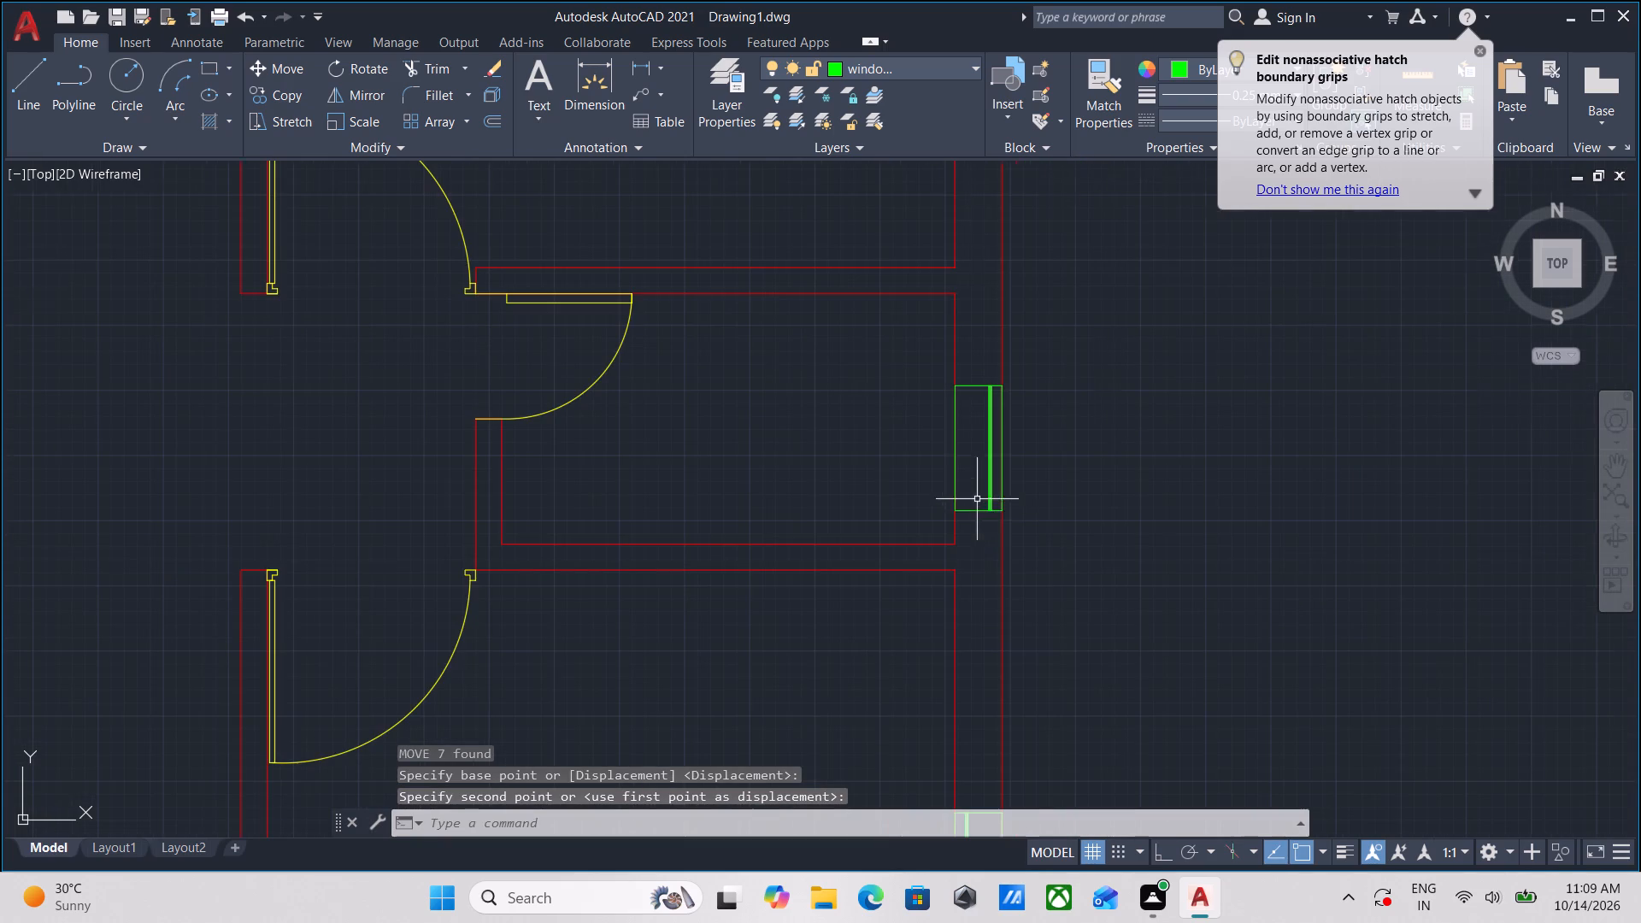
{"action": "key", "text": "Escape"}
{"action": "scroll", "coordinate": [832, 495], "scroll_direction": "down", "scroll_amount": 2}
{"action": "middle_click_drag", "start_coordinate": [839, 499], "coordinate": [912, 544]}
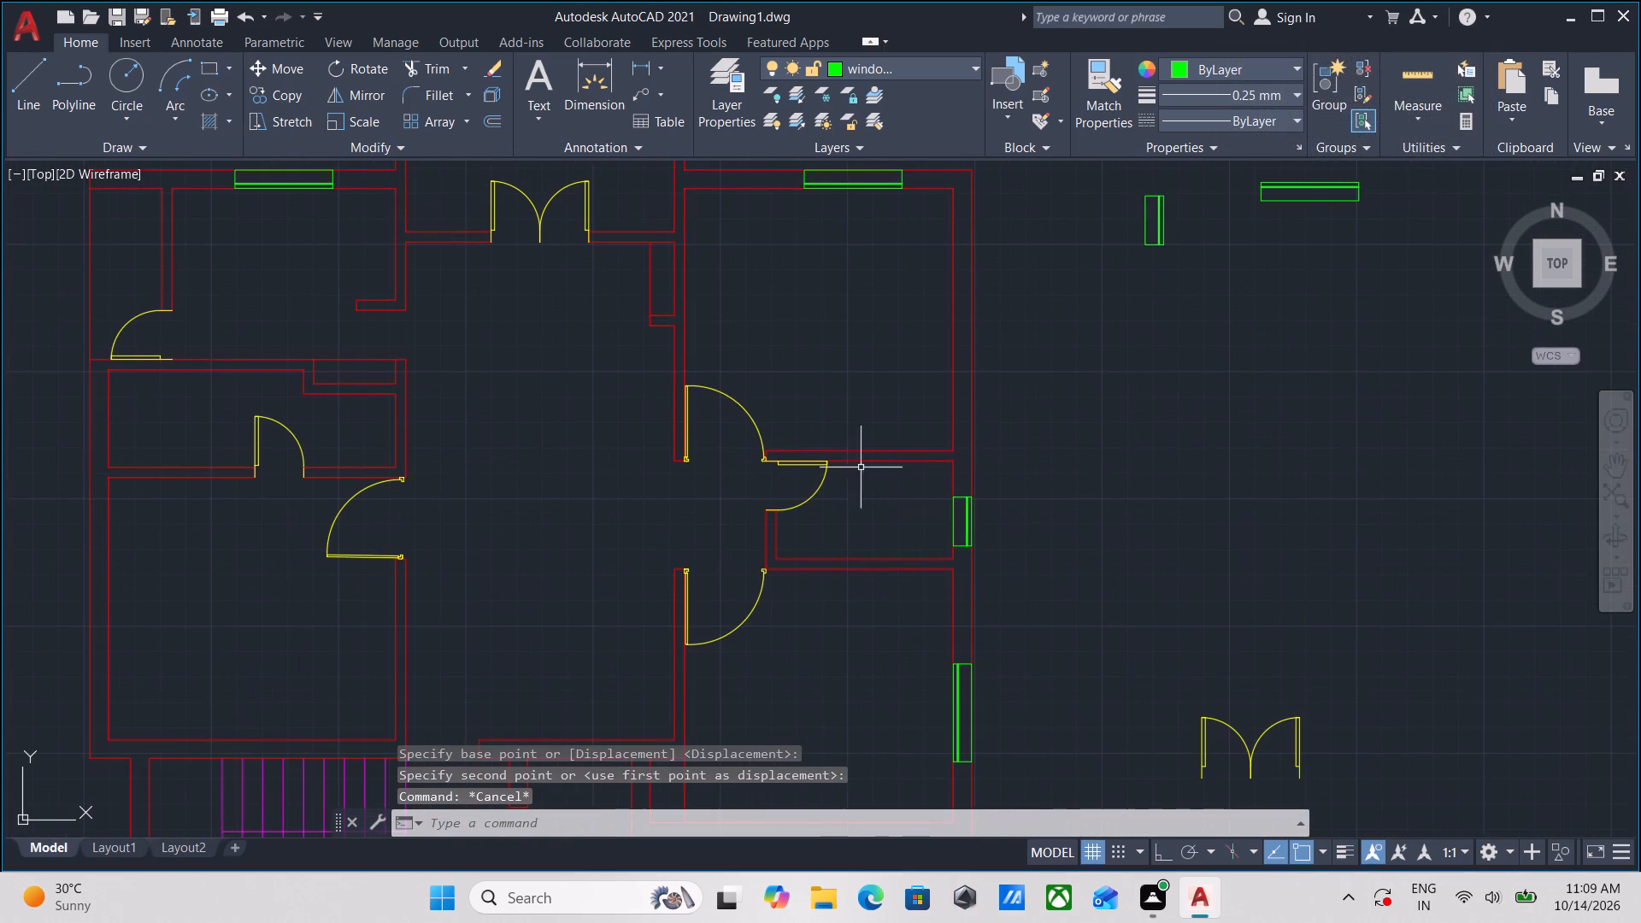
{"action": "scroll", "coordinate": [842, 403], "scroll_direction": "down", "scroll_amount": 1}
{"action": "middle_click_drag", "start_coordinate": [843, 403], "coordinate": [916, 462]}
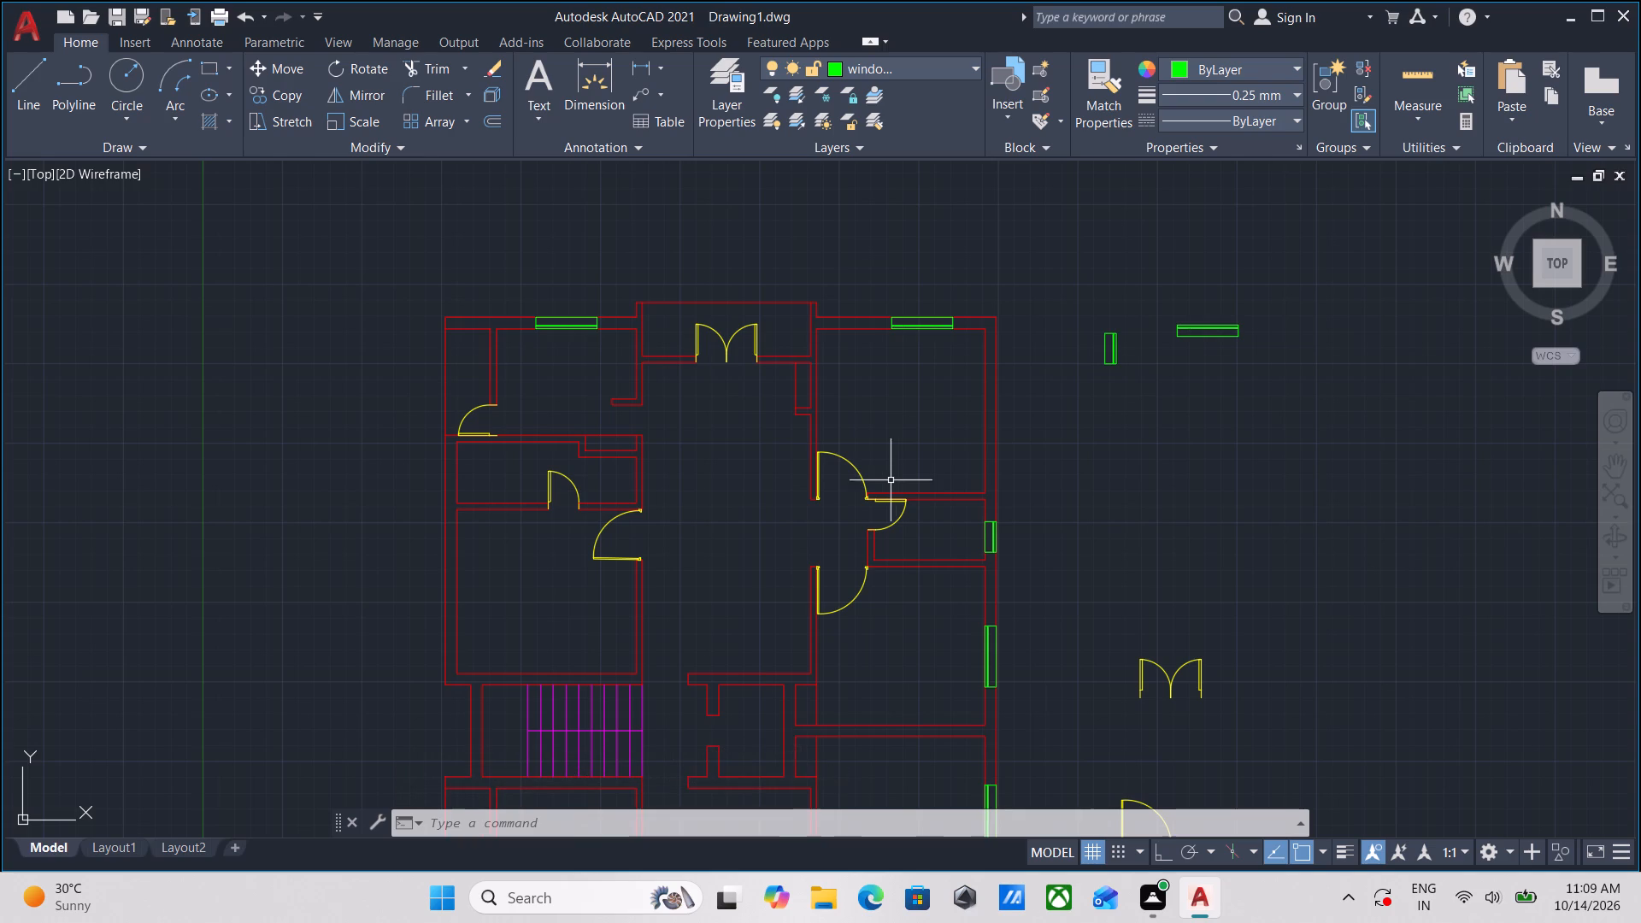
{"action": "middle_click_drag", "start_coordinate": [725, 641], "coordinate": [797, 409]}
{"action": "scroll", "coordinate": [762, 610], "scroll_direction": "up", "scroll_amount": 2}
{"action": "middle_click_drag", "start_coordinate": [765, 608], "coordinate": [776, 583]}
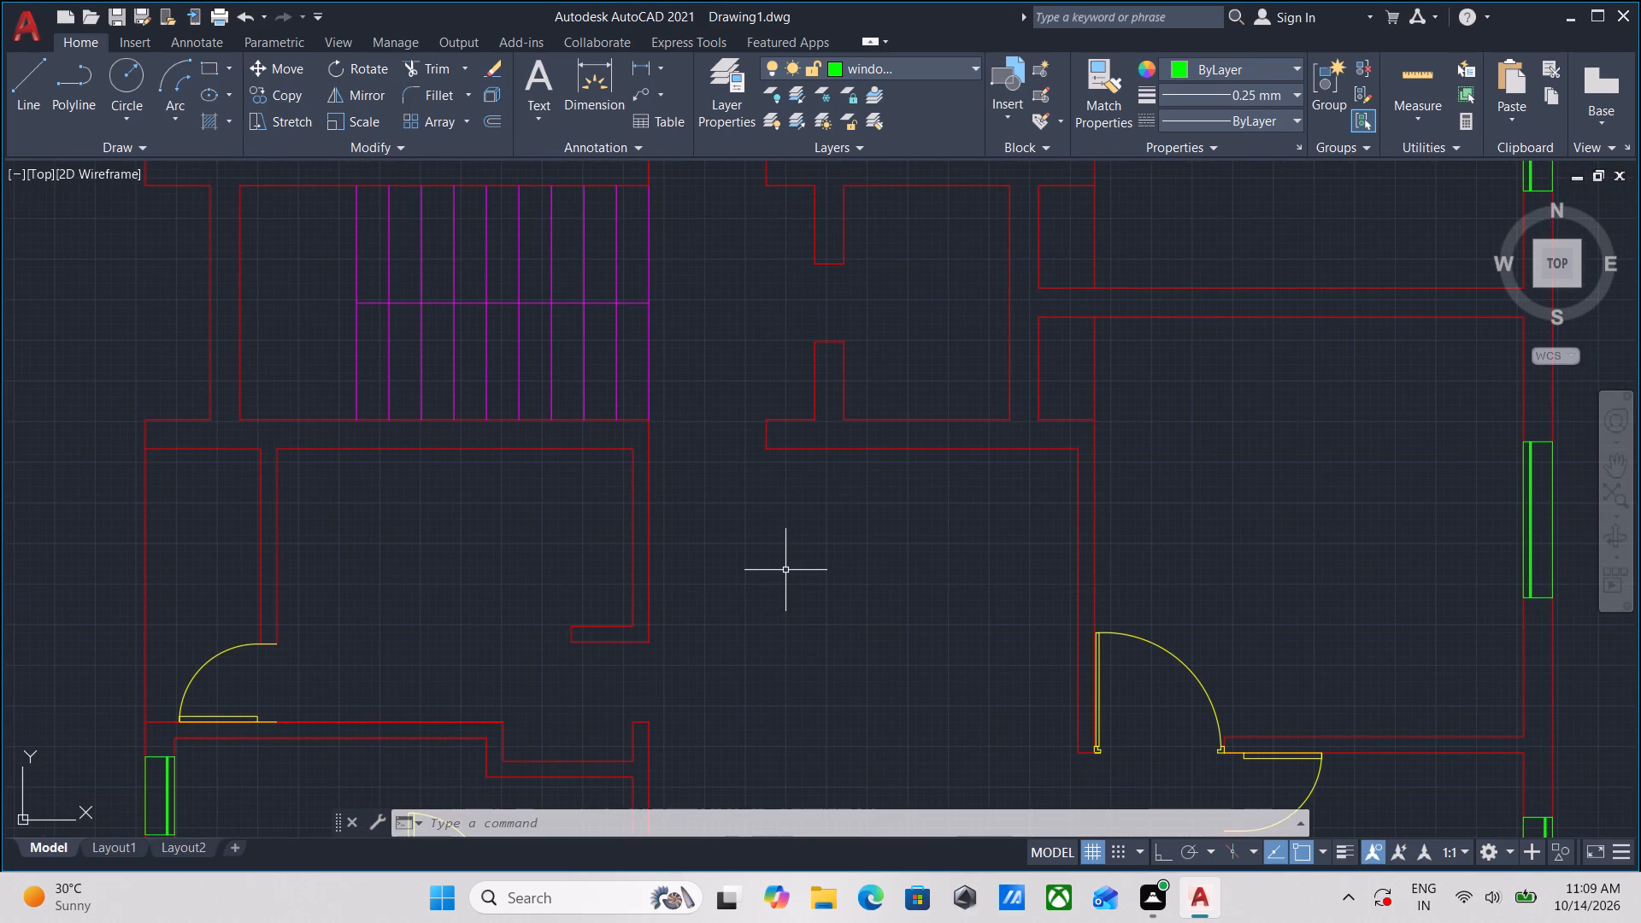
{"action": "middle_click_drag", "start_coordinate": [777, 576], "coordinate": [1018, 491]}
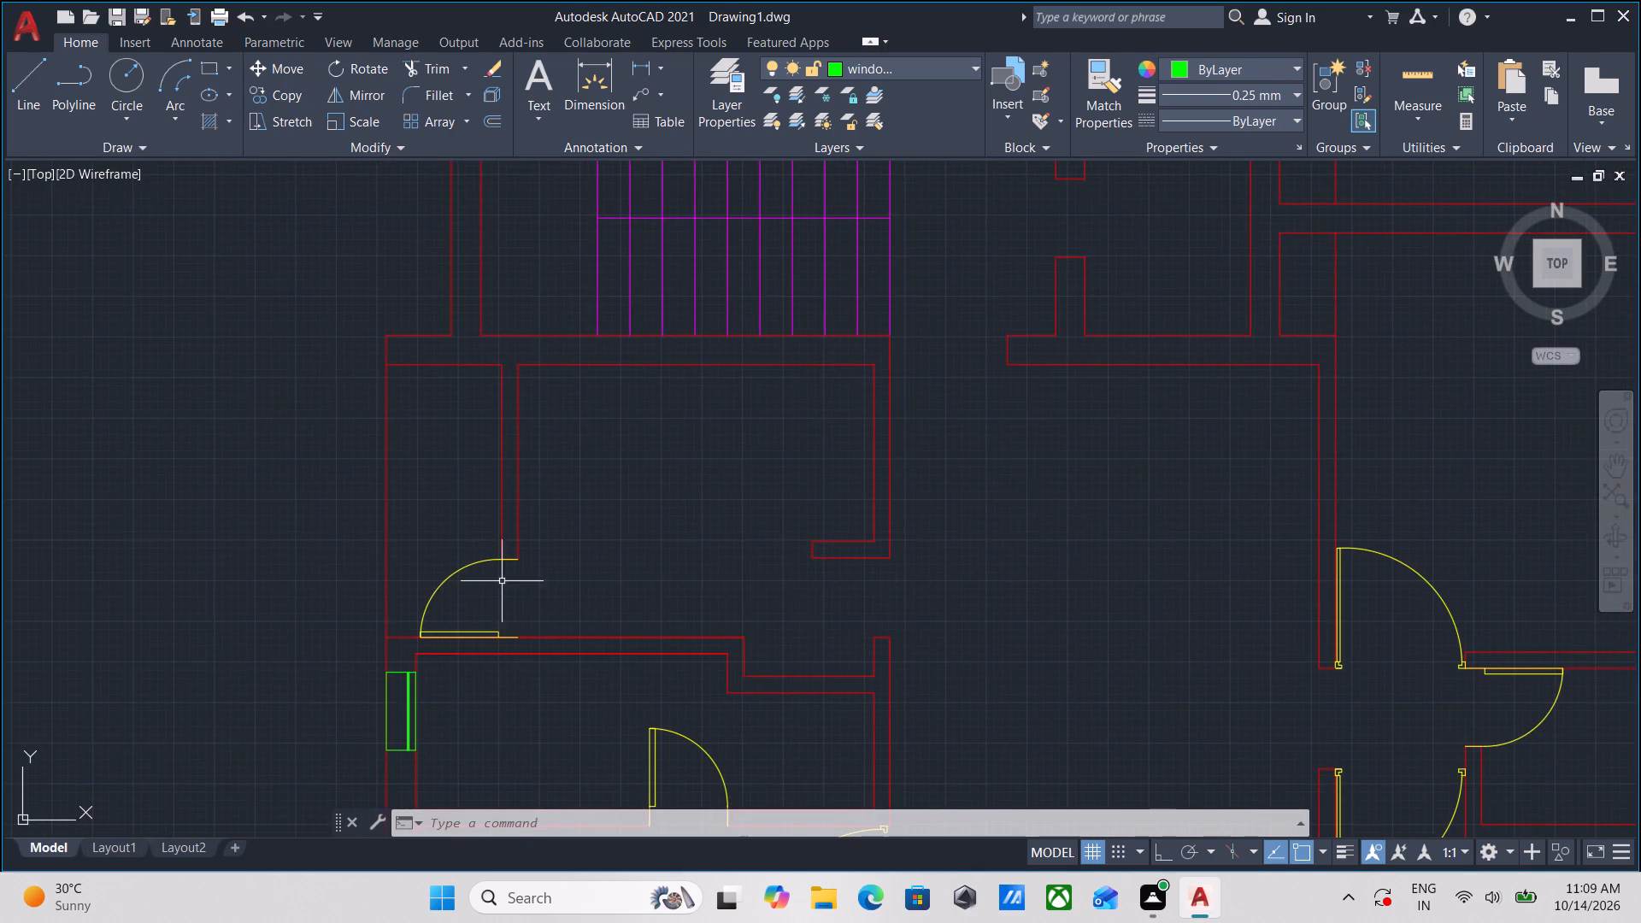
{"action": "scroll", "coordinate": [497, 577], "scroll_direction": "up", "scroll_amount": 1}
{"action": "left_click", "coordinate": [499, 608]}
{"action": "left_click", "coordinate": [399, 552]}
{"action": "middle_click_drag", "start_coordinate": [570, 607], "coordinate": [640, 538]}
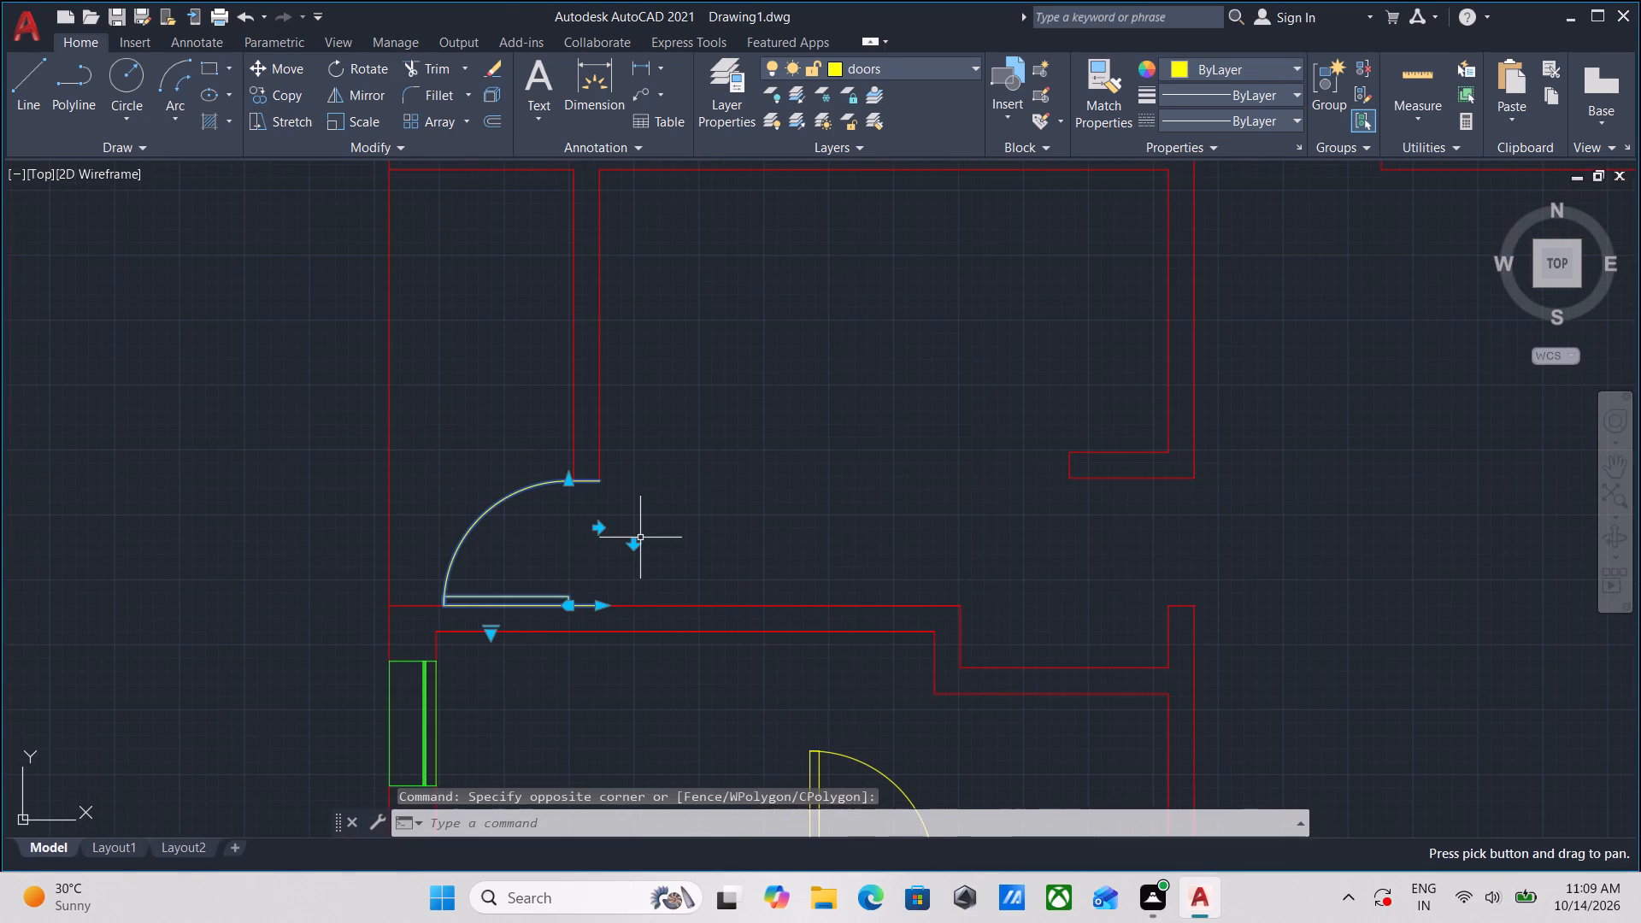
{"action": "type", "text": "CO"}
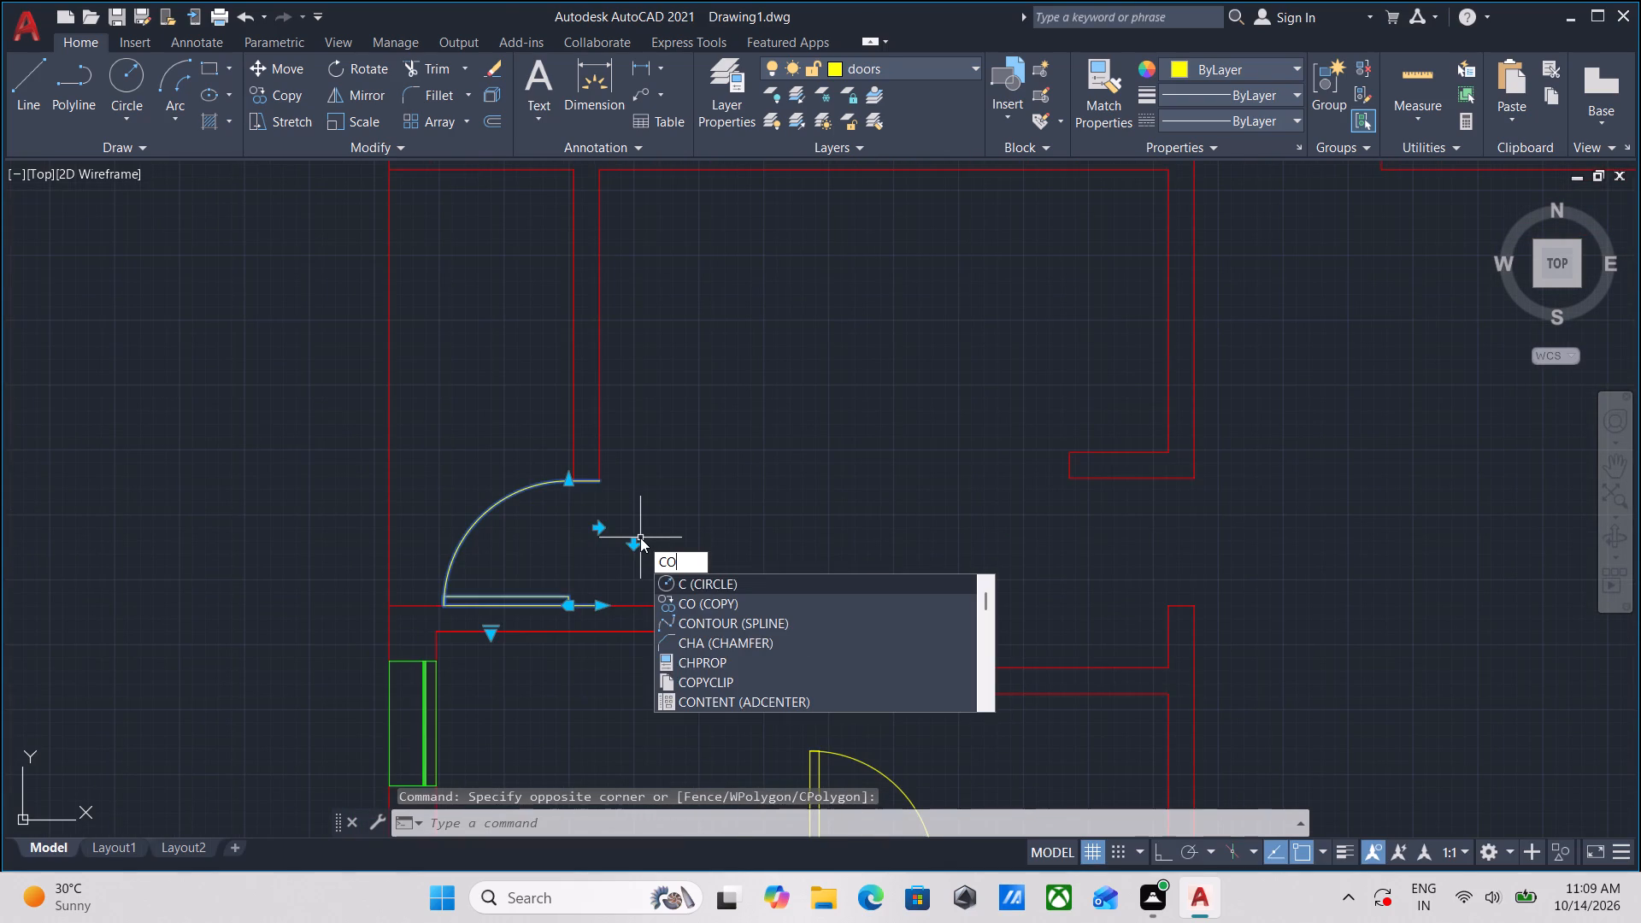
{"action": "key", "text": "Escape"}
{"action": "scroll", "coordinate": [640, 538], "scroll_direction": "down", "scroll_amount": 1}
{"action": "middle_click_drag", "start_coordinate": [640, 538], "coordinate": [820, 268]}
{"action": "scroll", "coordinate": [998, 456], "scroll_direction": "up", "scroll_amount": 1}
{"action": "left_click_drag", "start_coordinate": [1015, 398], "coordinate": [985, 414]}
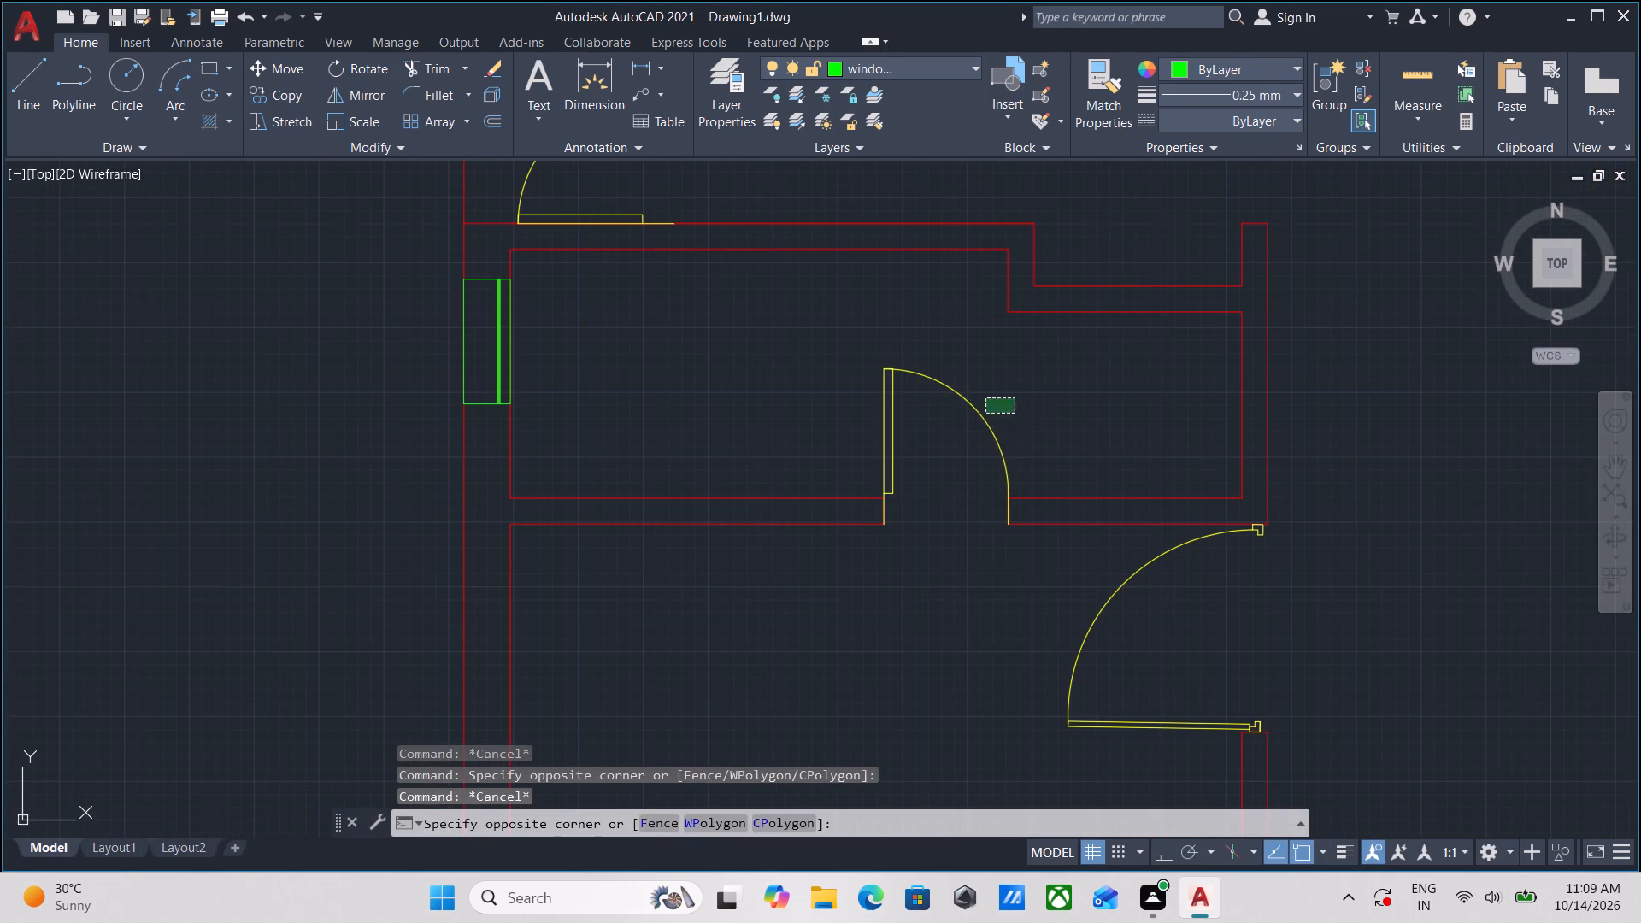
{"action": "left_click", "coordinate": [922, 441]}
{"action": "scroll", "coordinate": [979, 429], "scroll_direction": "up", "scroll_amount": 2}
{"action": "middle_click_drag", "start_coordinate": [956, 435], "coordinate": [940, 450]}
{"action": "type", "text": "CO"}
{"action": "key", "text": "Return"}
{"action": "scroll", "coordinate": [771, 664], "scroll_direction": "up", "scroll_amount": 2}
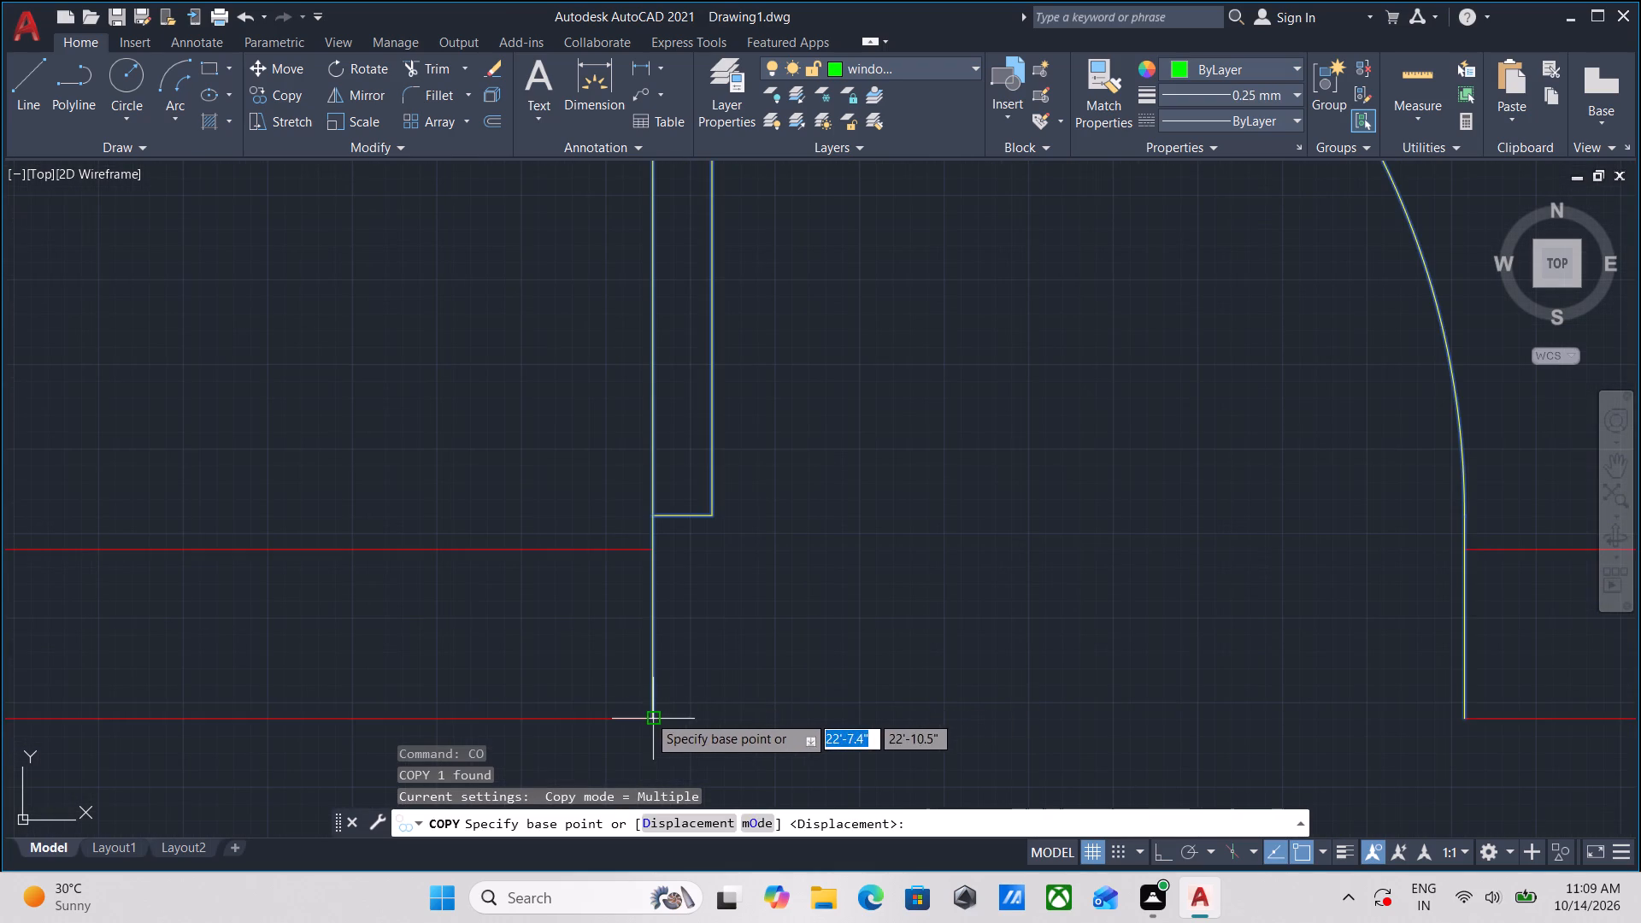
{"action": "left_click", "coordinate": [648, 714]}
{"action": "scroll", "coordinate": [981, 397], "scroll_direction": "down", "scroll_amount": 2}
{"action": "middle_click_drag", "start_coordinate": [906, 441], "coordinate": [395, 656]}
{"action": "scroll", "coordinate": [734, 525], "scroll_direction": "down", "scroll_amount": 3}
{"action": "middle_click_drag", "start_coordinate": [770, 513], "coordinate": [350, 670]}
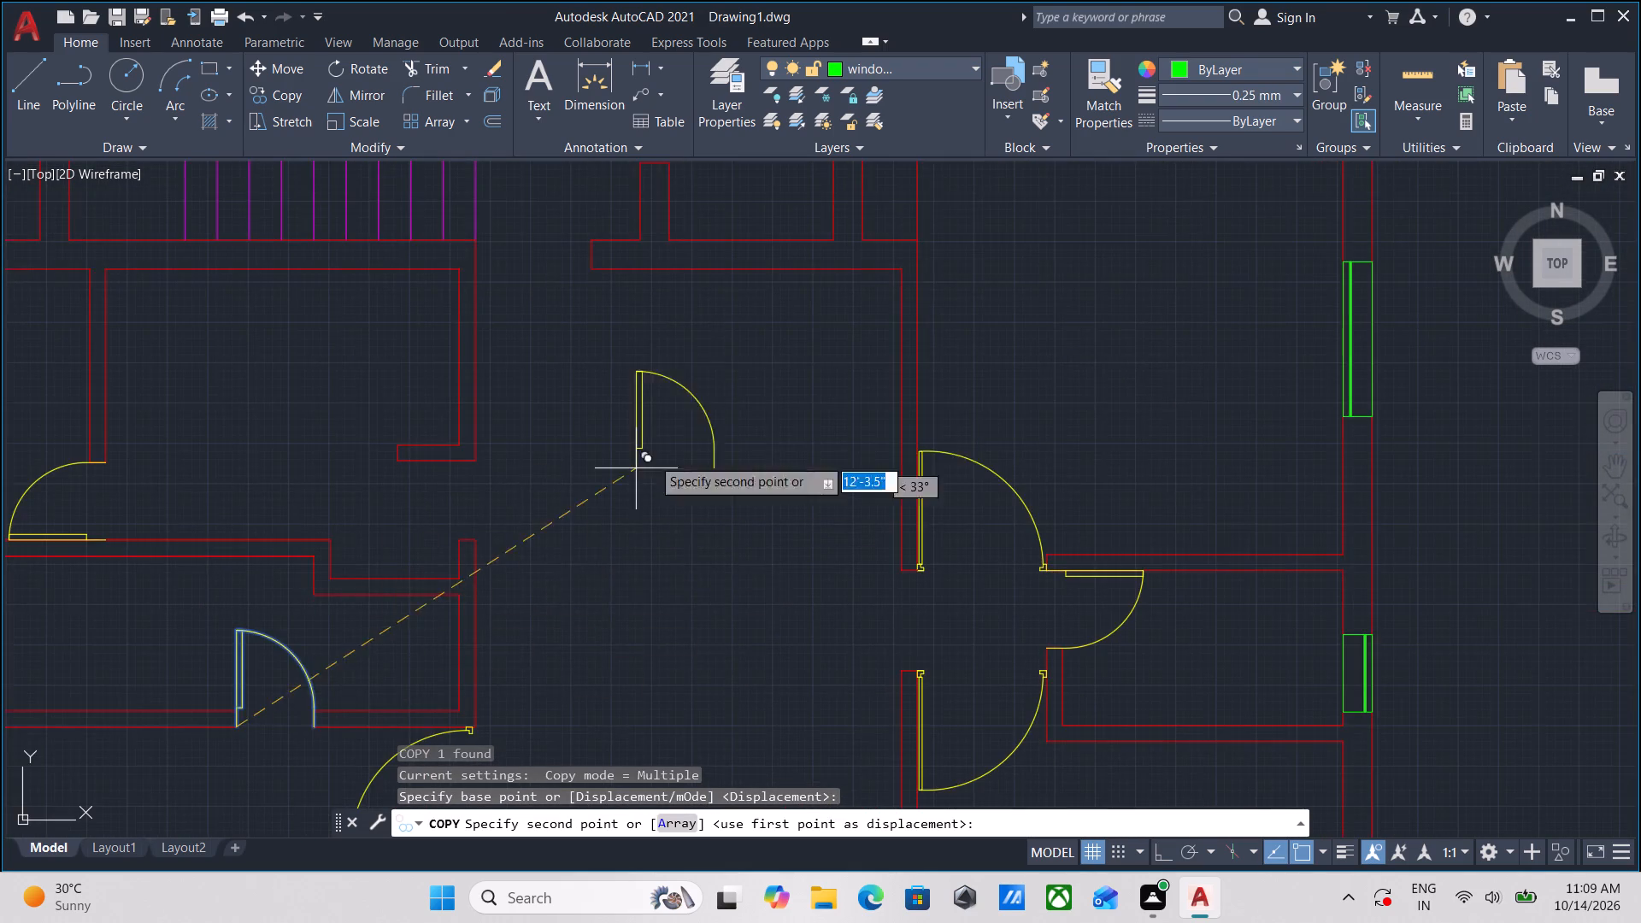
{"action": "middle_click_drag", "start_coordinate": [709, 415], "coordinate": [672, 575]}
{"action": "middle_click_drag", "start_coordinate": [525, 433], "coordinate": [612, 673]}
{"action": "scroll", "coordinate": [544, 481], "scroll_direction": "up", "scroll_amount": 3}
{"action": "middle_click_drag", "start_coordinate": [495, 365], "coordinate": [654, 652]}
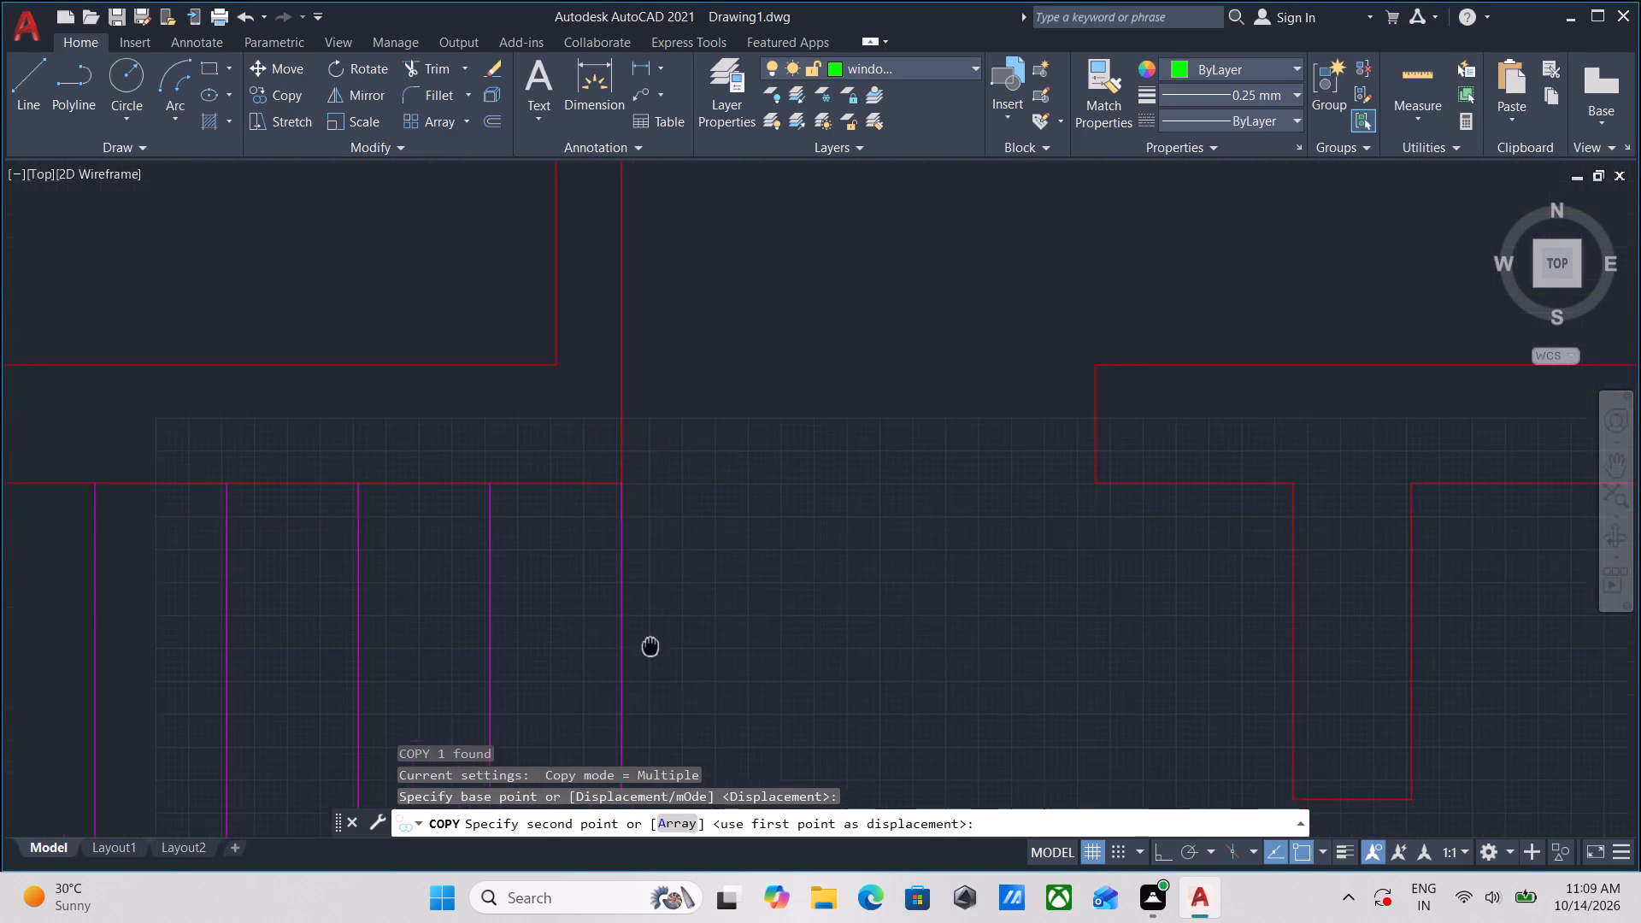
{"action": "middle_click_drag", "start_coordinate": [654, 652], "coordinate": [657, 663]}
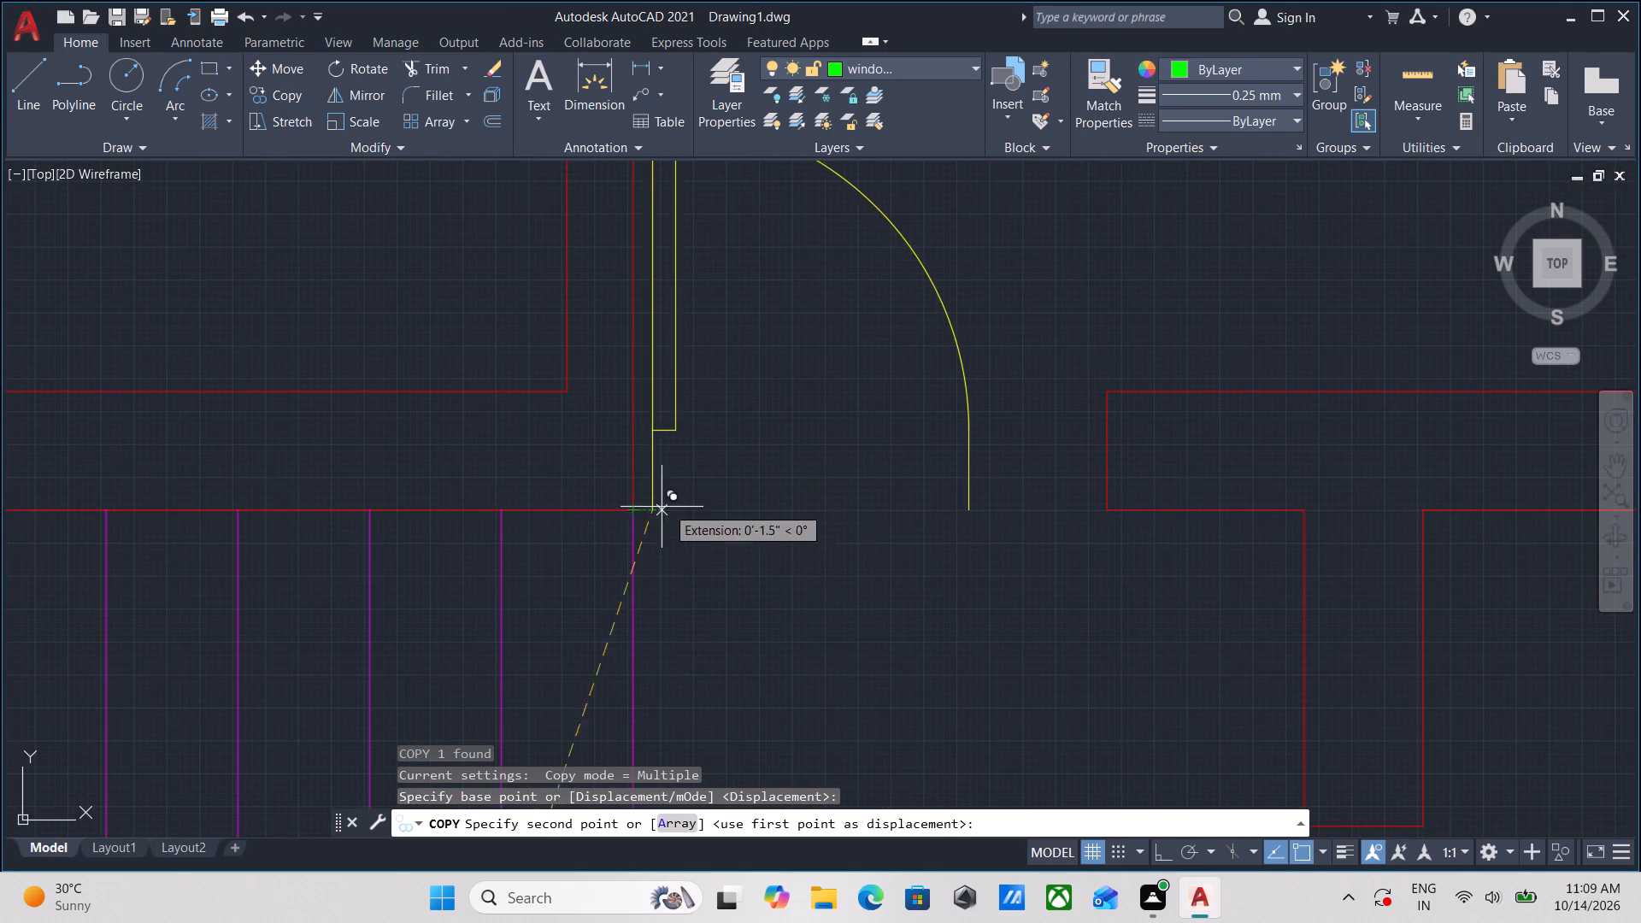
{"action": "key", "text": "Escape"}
Measure the width of the upper unit's entrance opening above the staircase with a linear dimension between its two wall ends.
{"action": "scroll", "coordinate": [705, 502], "scroll_direction": "down", "scroll_amount": 1}
{"action": "middle_click_drag", "start_coordinate": [705, 502], "coordinate": [716, 502]}
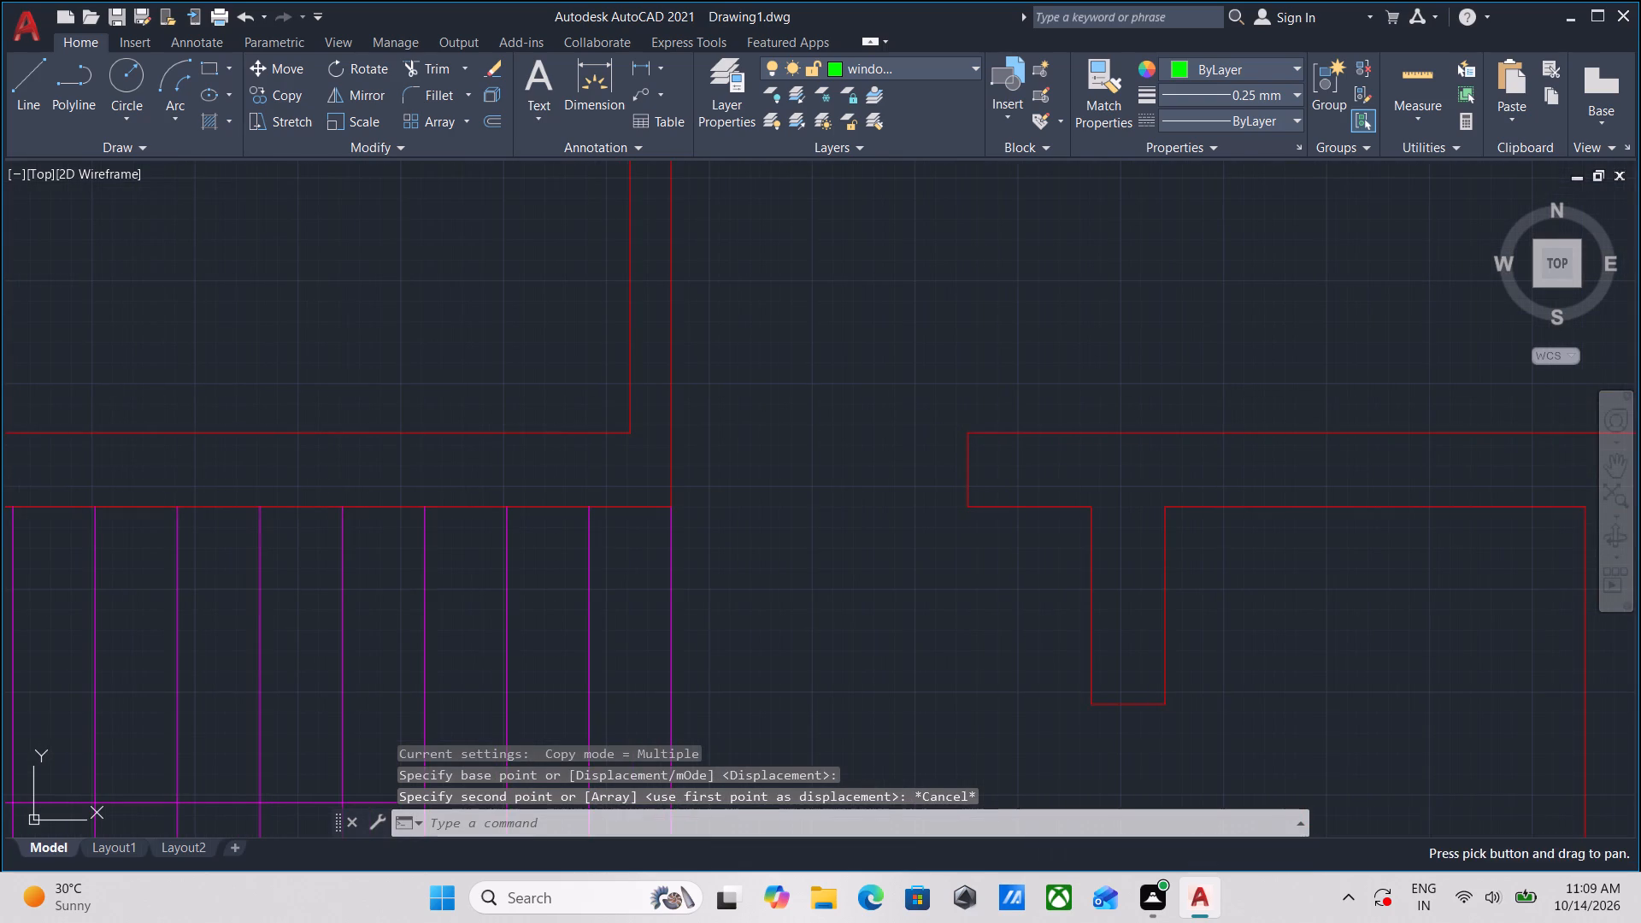
{"action": "type", "text": "DLI"}
{"action": "key", "text": "Return"}
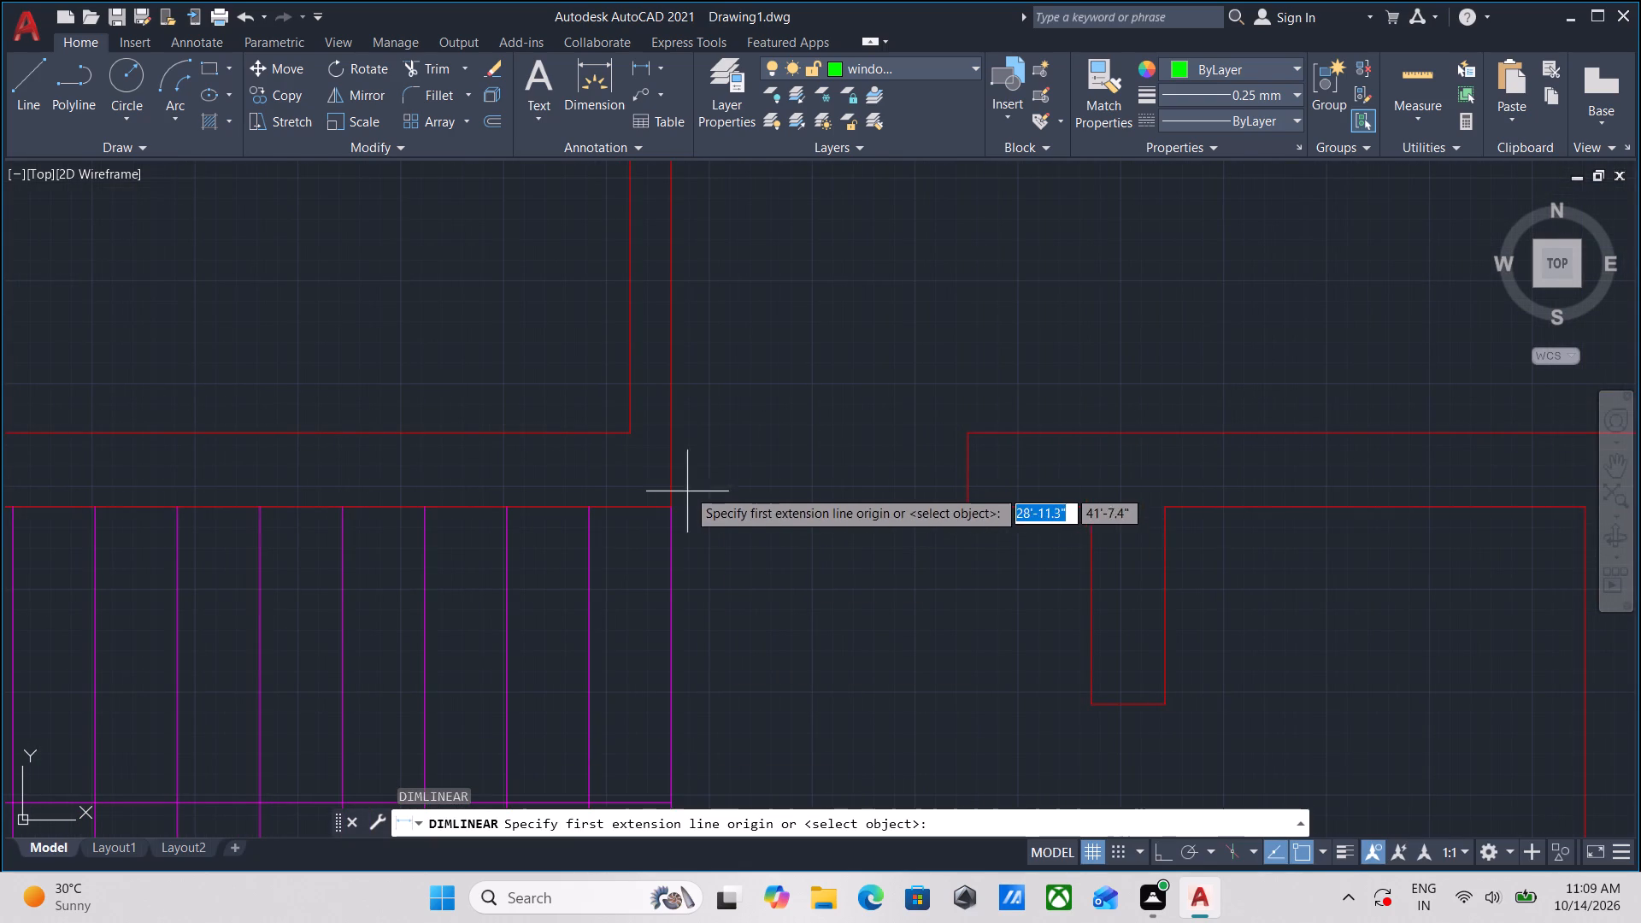
{"action": "left_click", "coordinate": [676, 466]}
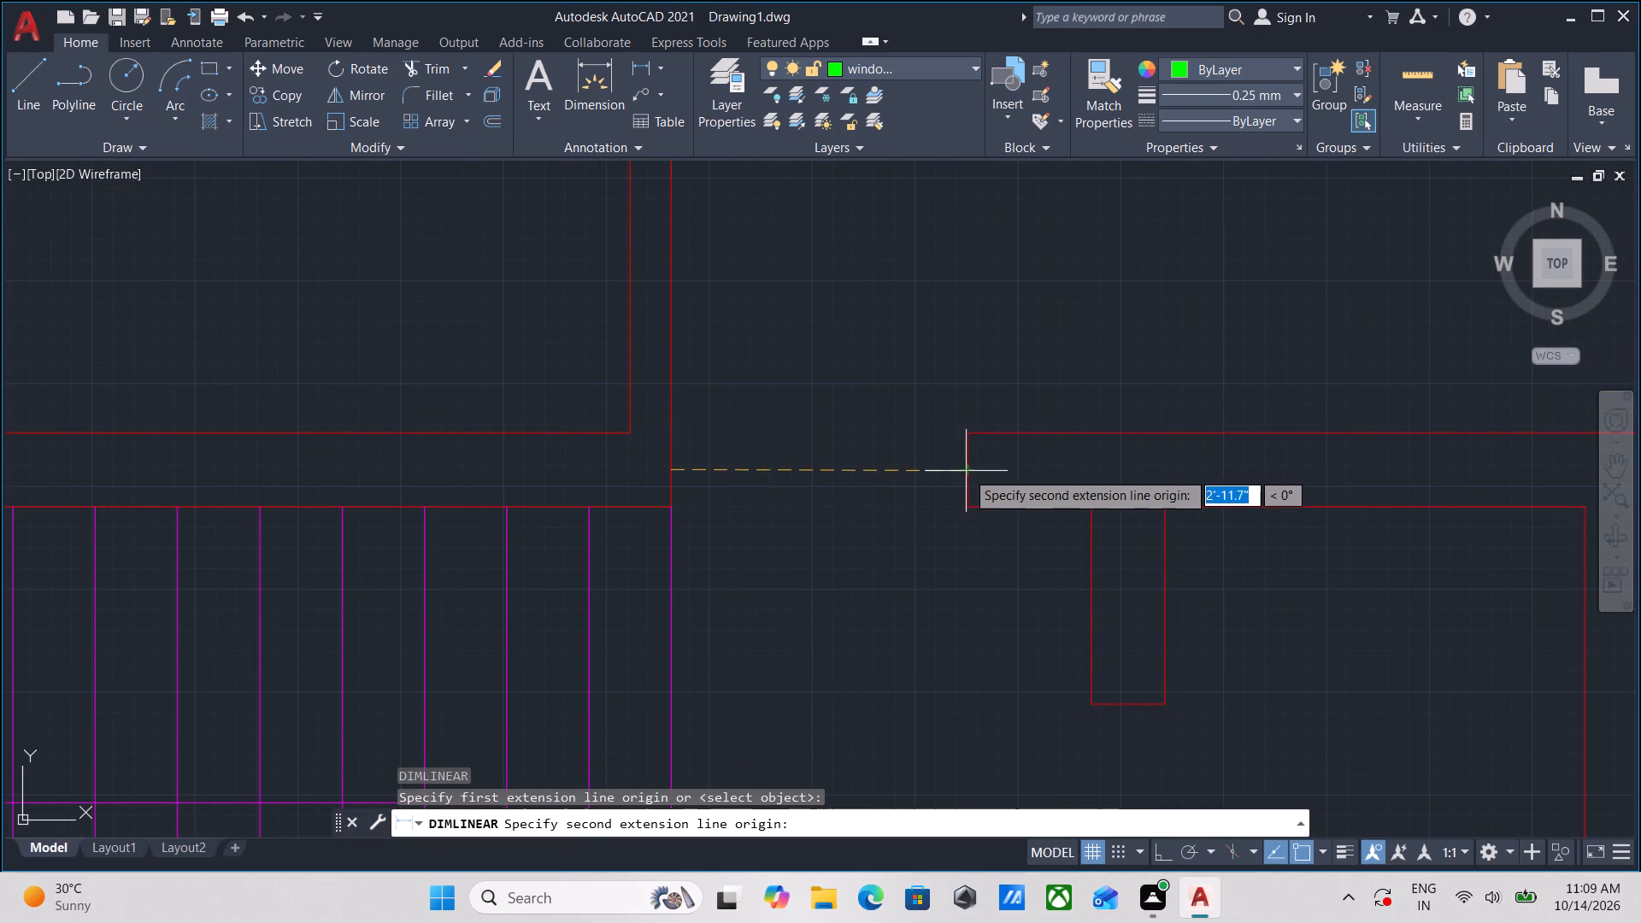
{"action": "left_click", "coordinate": [966, 471]}
{"action": "scroll", "coordinate": [840, 473], "scroll_direction": "up", "scroll_amount": 6}
{"action": "scroll", "coordinate": [745, 475], "scroll_direction": "down", "scroll_amount": 2}
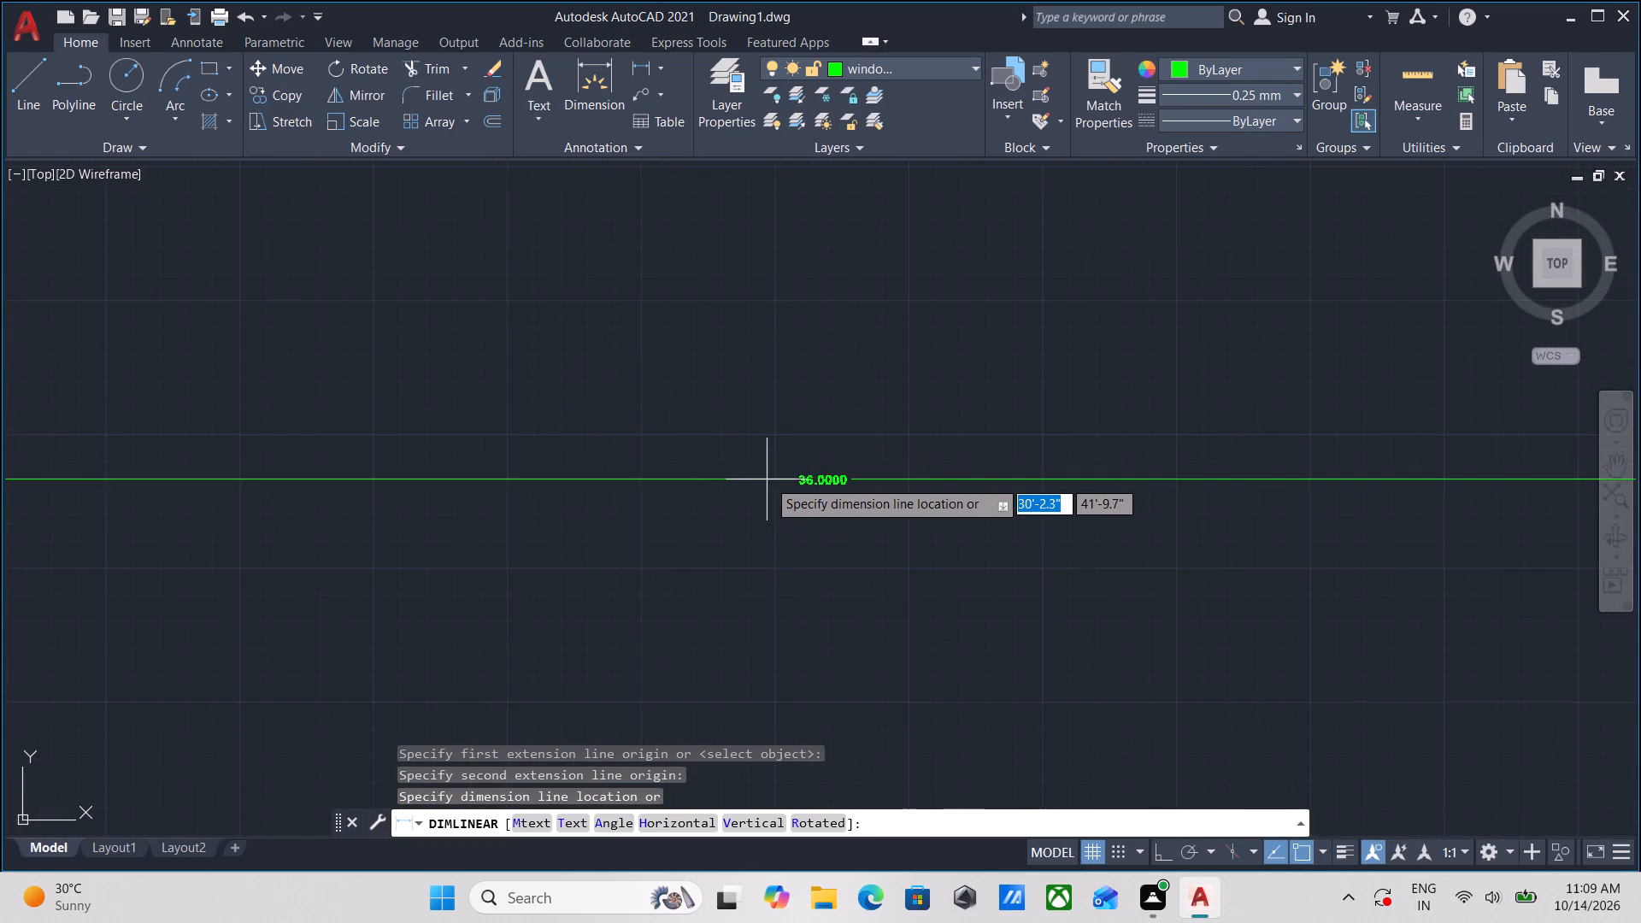
{"action": "scroll", "coordinate": [818, 489], "scroll_direction": "down", "scroll_amount": 3}
{"action": "scroll", "coordinate": [829, 487], "scroll_direction": "up", "scroll_amount": 4}
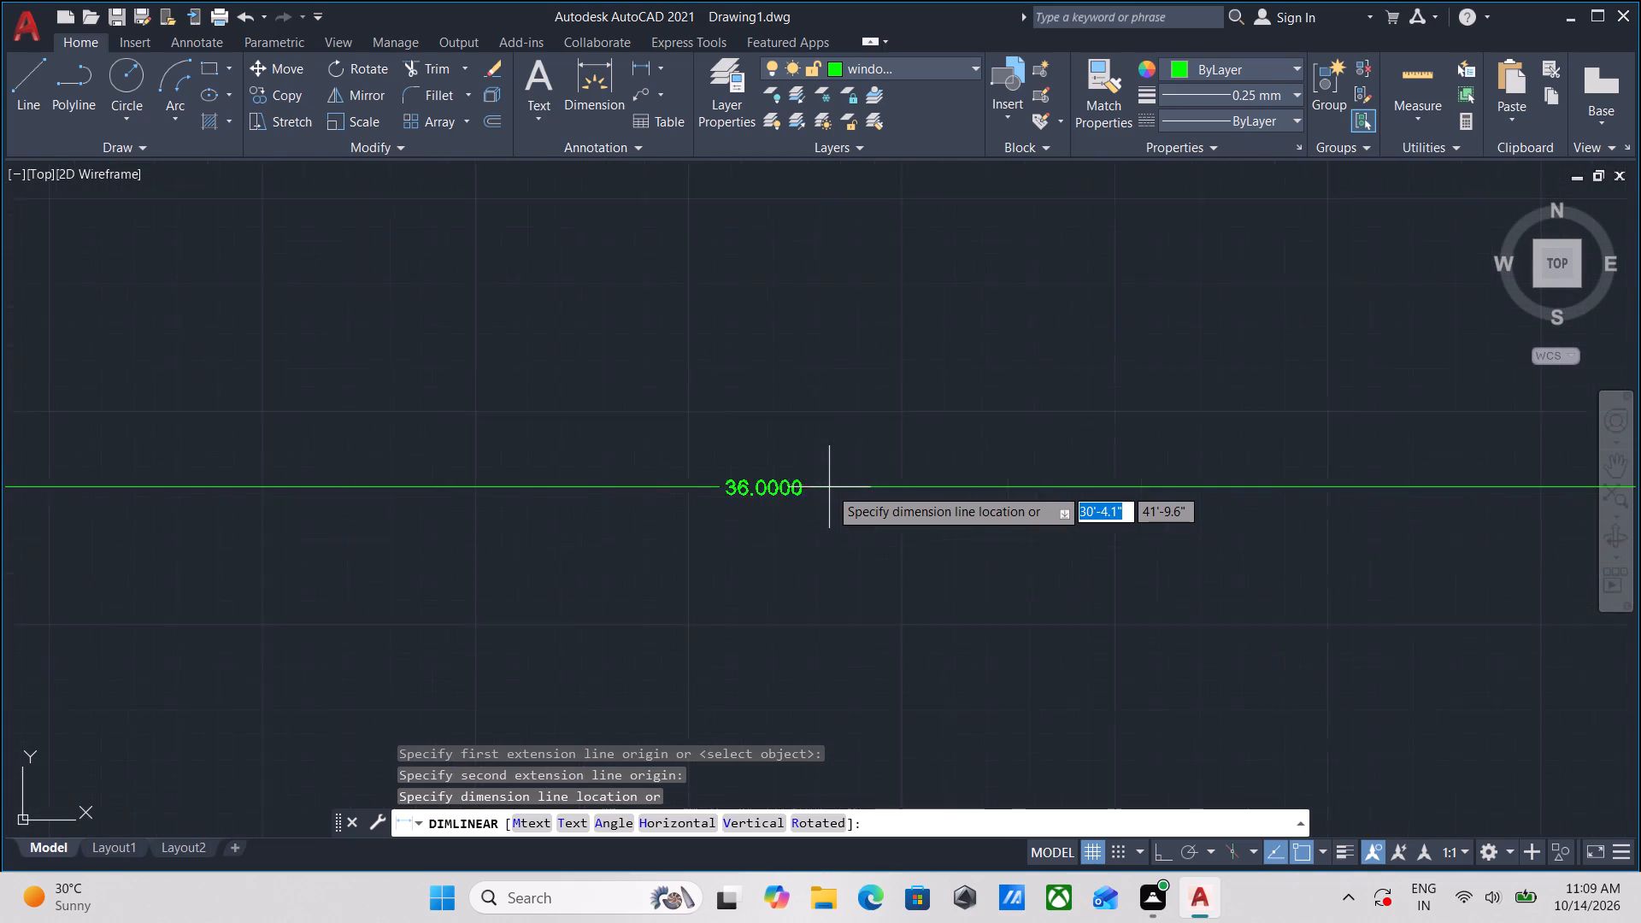
{"action": "scroll", "coordinate": [829, 487], "scroll_direction": "up", "scroll_amount": 1}
{"action": "scroll", "coordinate": [829, 487], "scroll_direction": "down", "scroll_amount": 1}
{"action": "key", "text": "Escape"}
Copy the lower unit's small left-room door by its lower-left corner to the wall corner at the staircase's upper-right end, in the upper unit's entrance opening.
{"action": "scroll", "coordinate": [829, 487], "scroll_direction": "down", "scroll_amount": 5}
{"action": "middle_click_drag", "start_coordinate": [731, 522], "coordinate": [899, 338]}
{"action": "scroll", "coordinate": [882, 340], "scroll_direction": "down", "scroll_amount": 3}
{"action": "middle_click_drag", "start_coordinate": [777, 422], "coordinate": [870, 228]}
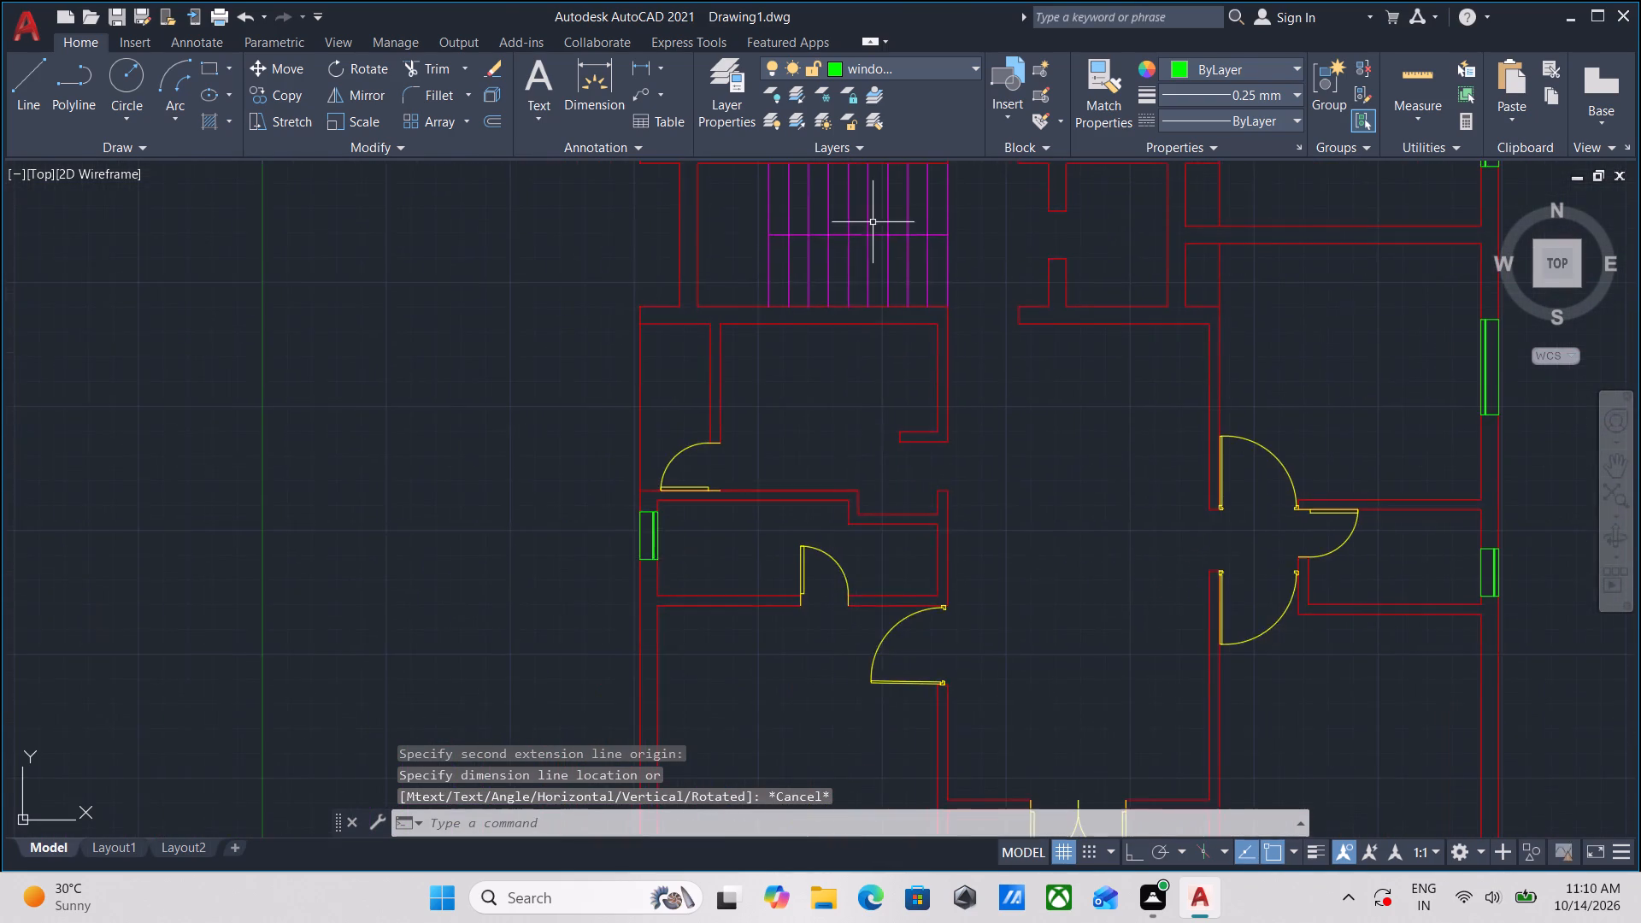
{"action": "scroll", "coordinate": [829, 529], "scroll_direction": "up", "scroll_amount": 2}
{"action": "middle_click_drag", "start_coordinate": [824, 564], "coordinate": [903, 453]}
{"action": "left_click", "coordinate": [932, 489]}
{"action": "left_click", "coordinate": [879, 550]}
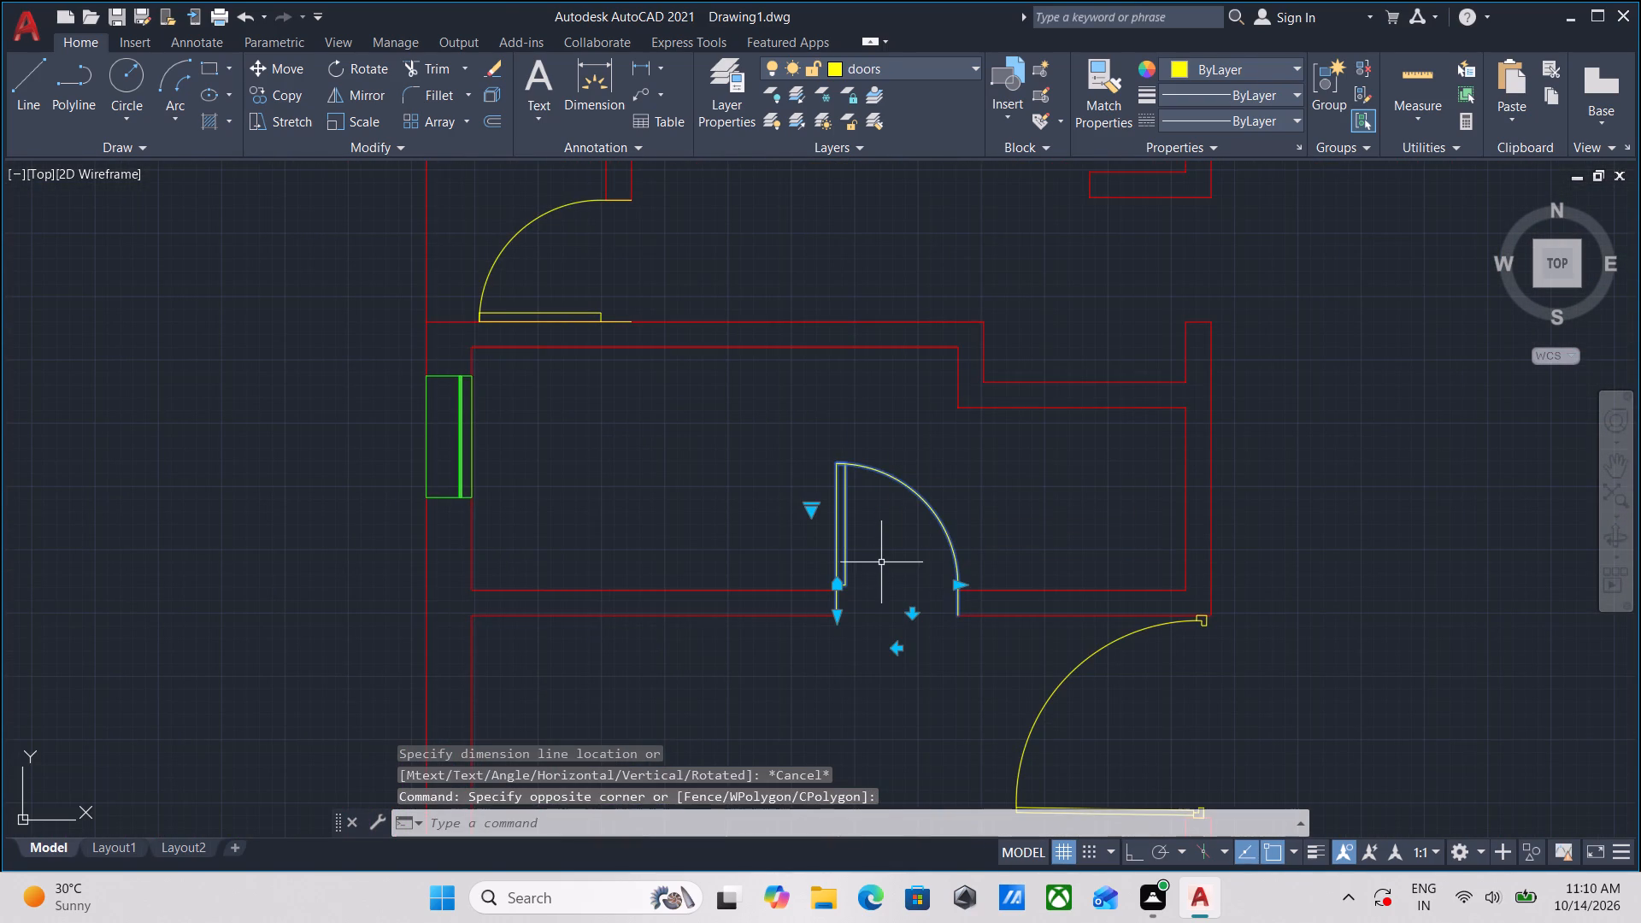
{"action": "type", "text": "CO"}
{"action": "key", "text": "Return"}
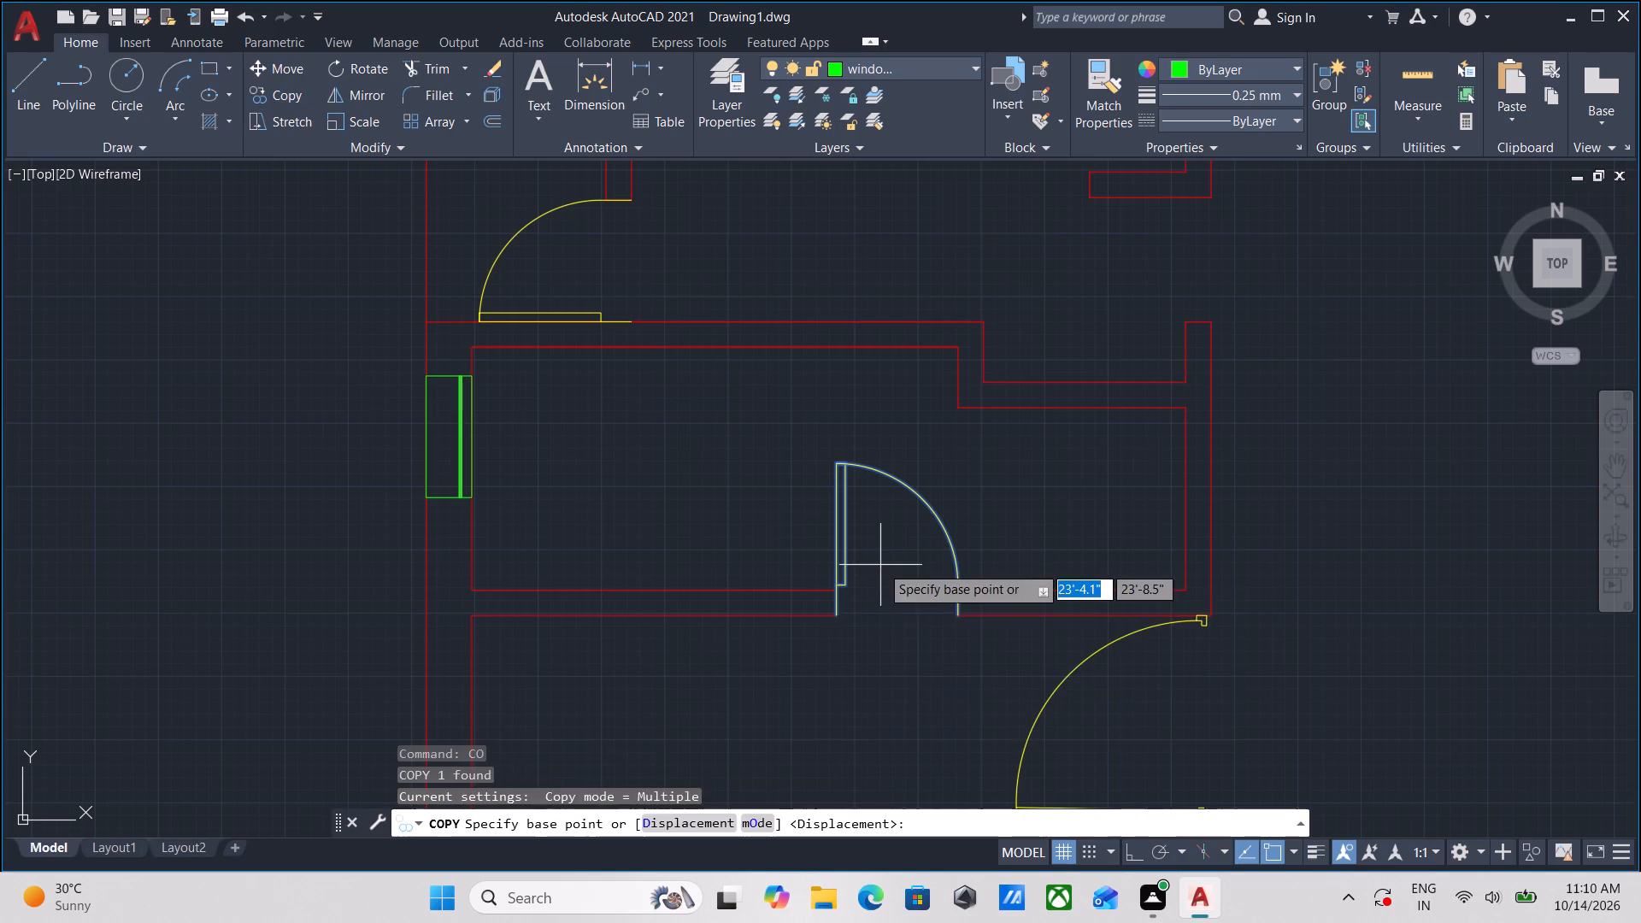
{"action": "scroll", "coordinate": [820, 627], "scroll_direction": "up", "scroll_amount": 3}
{"action": "left_click", "coordinate": [887, 579]}
{"action": "scroll", "coordinate": [1050, 387], "scroll_direction": "down", "scroll_amount": 2}
{"action": "middle_click_drag", "start_coordinate": [1030, 394], "coordinate": [573, 596]}
{"action": "scroll", "coordinate": [813, 480], "scroll_direction": "down", "scroll_amount": 3}
{"action": "middle_click_drag", "start_coordinate": [760, 526], "coordinate": [628, 629]}
{"action": "middle_click_drag", "start_coordinate": [830, 358], "coordinate": [818, 568]}
{"action": "scroll", "coordinate": [777, 369], "scroll_direction": "up", "scroll_amount": 1}
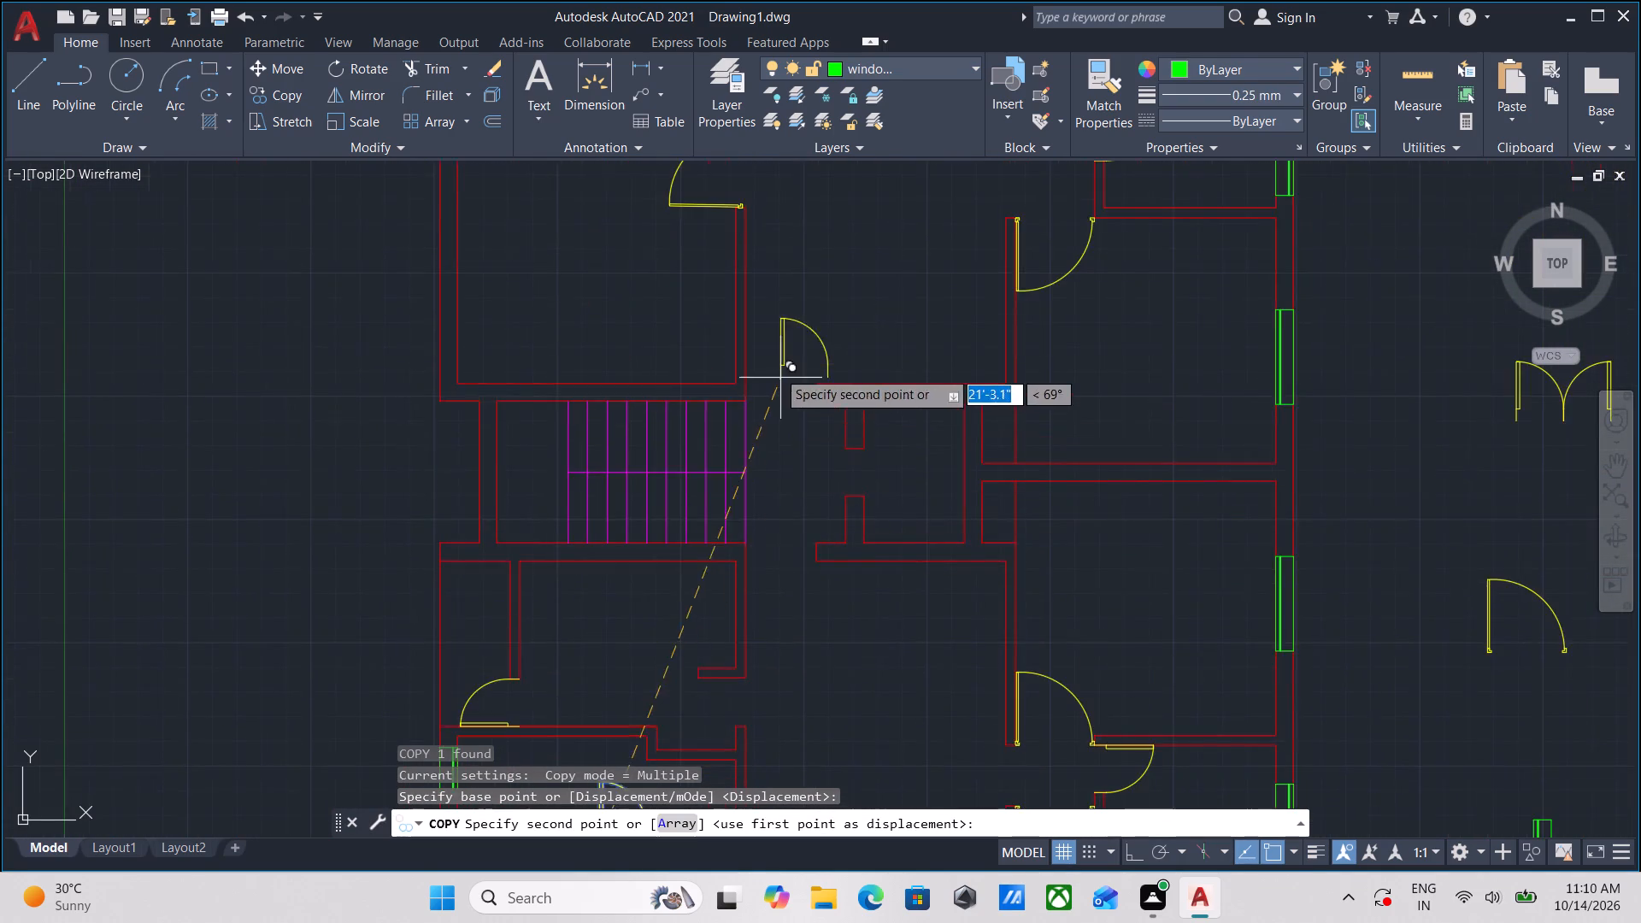
{"action": "scroll", "coordinate": [776, 368], "scroll_direction": "up", "scroll_amount": 2}
{"action": "left_click", "coordinate": [649, 502]}
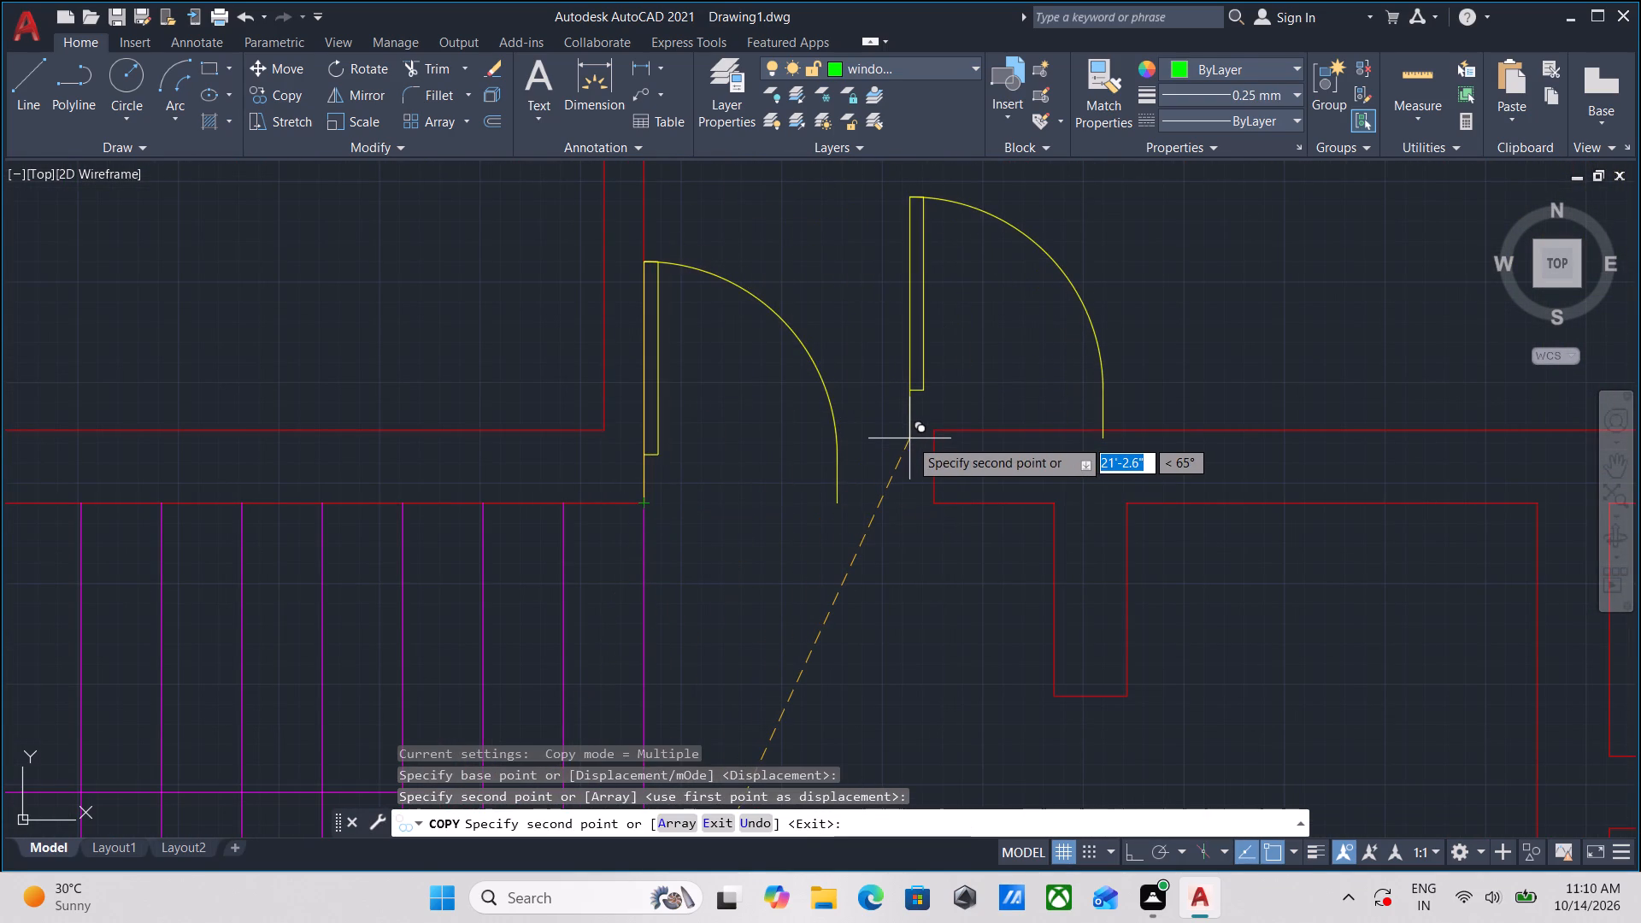
Stretch the upper unit's new entrance door above the staircase so its free end meets the opening's opposite wall end.
{"action": "key", "text": "Escape"}
{"action": "left_click", "coordinate": [857, 420]}
{"action": "left_click", "coordinate": [799, 453]}
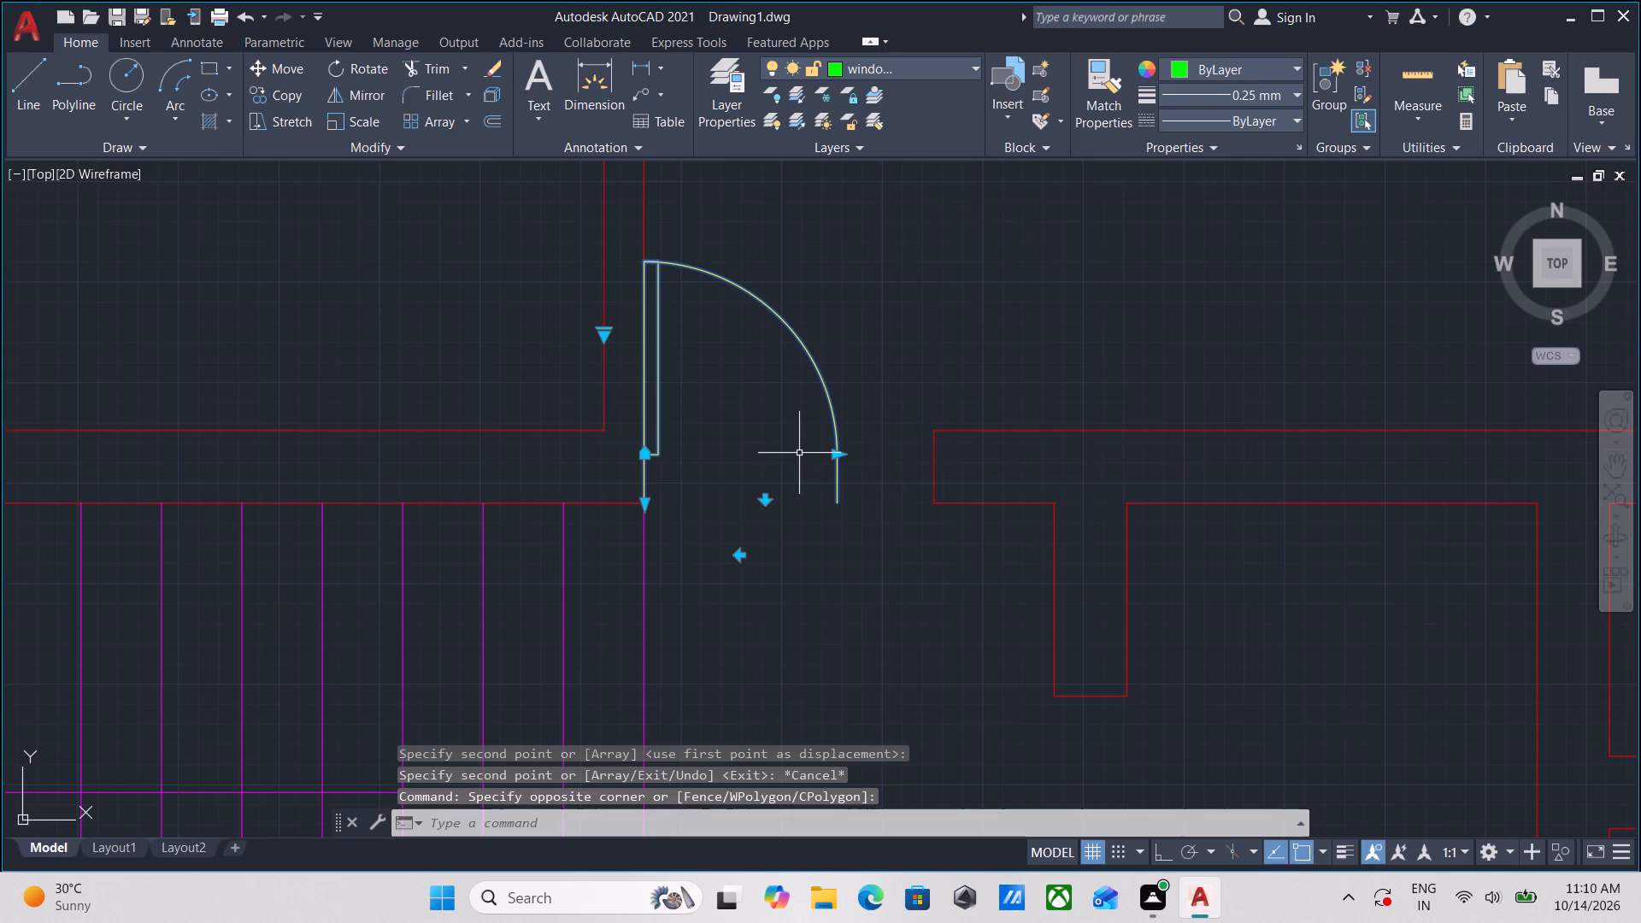
{"action": "left_click", "coordinate": [835, 452]}
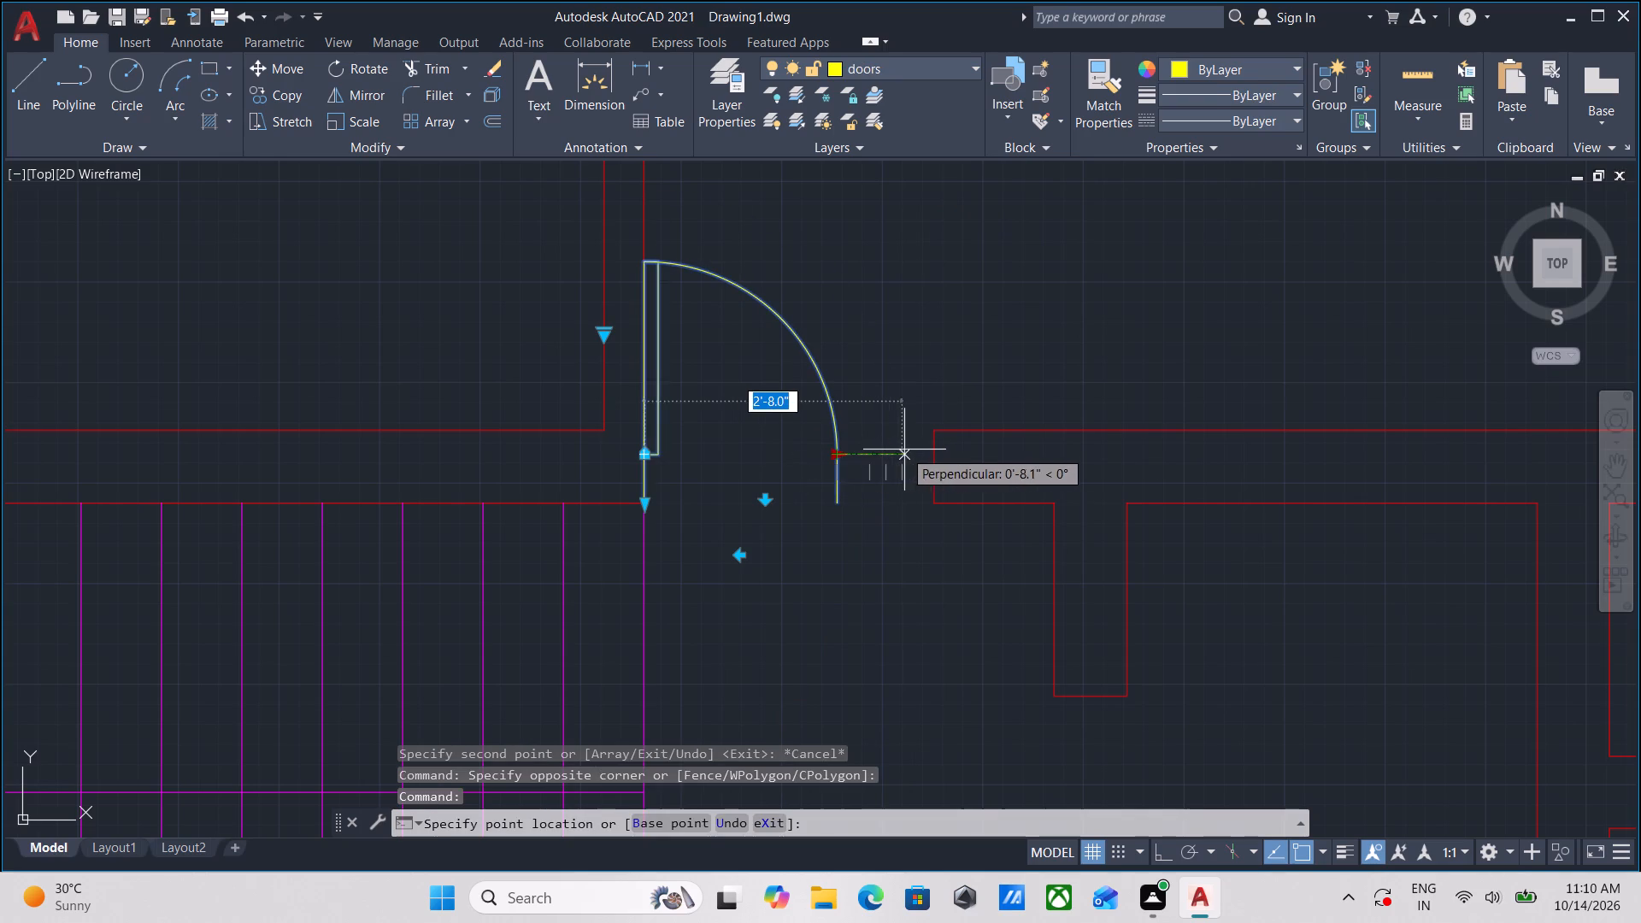
{"action": "left_click", "coordinate": [931, 445]}
{"action": "scroll", "coordinate": [938, 352], "scroll_direction": "down", "scroll_amount": 1}
{"action": "key", "text": "Escape"}
Mirror the upper unit's entrance door about the staircase's horizontal centre line into the lower unit's entrance opening, keeping the original.
{"action": "left_click_drag", "start_coordinate": [968, 301], "coordinate": [920, 332]}
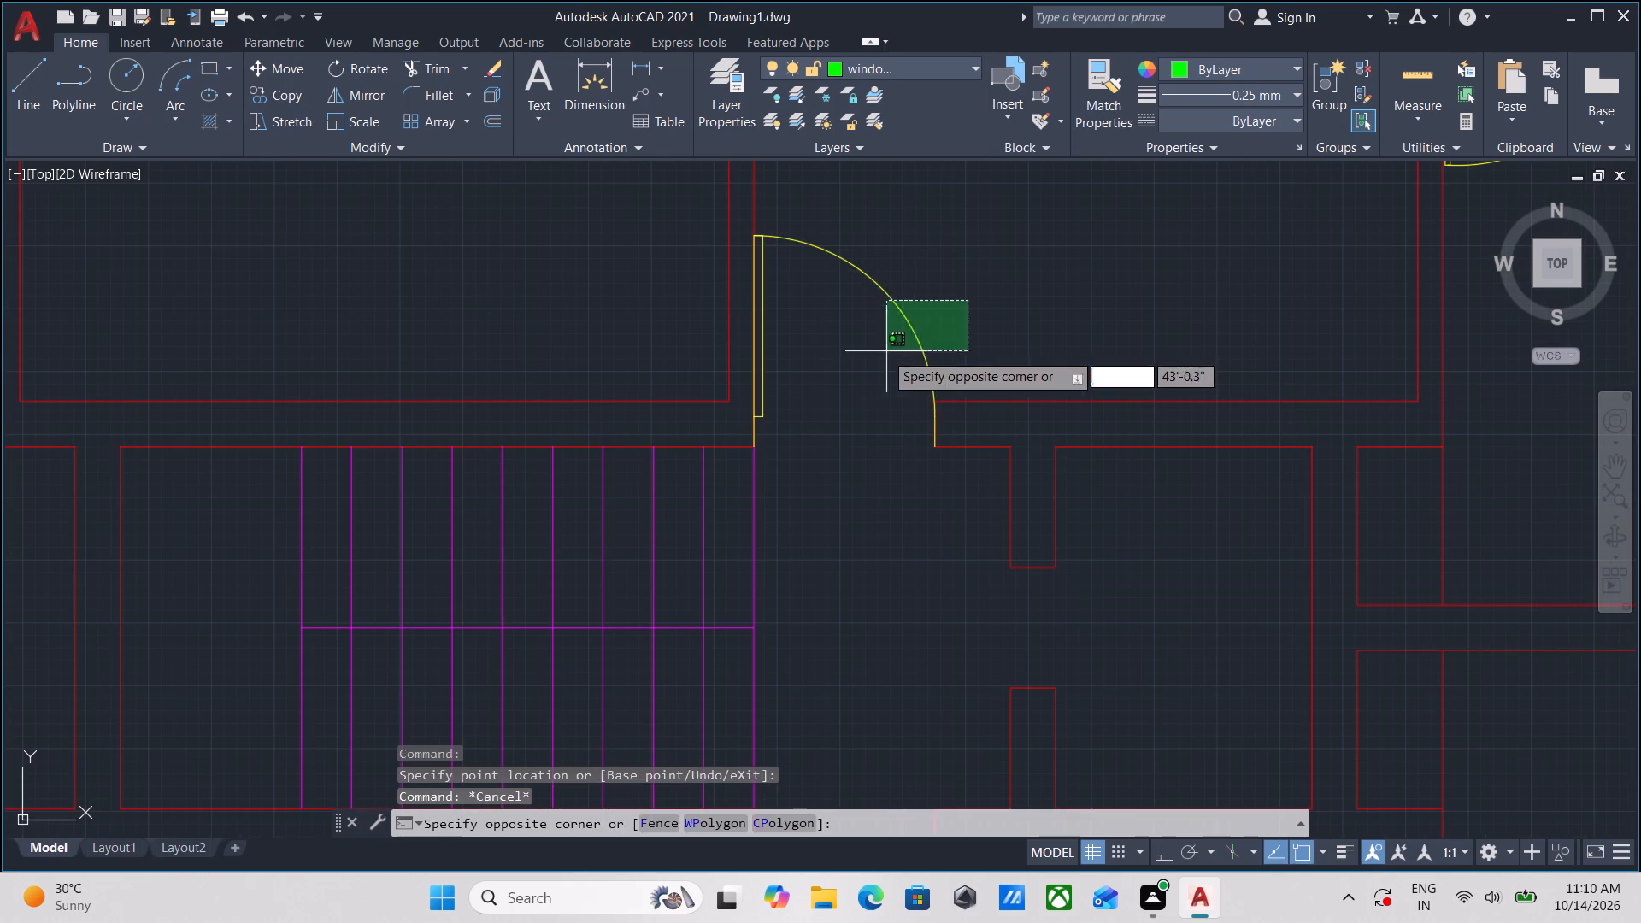
{"action": "left_click", "coordinate": [885, 352]}
{"action": "type", "text": "MI"}
{"action": "key", "text": "Return"}
{"action": "middle_click_drag", "start_coordinate": [889, 536], "coordinate": [1084, 328]}
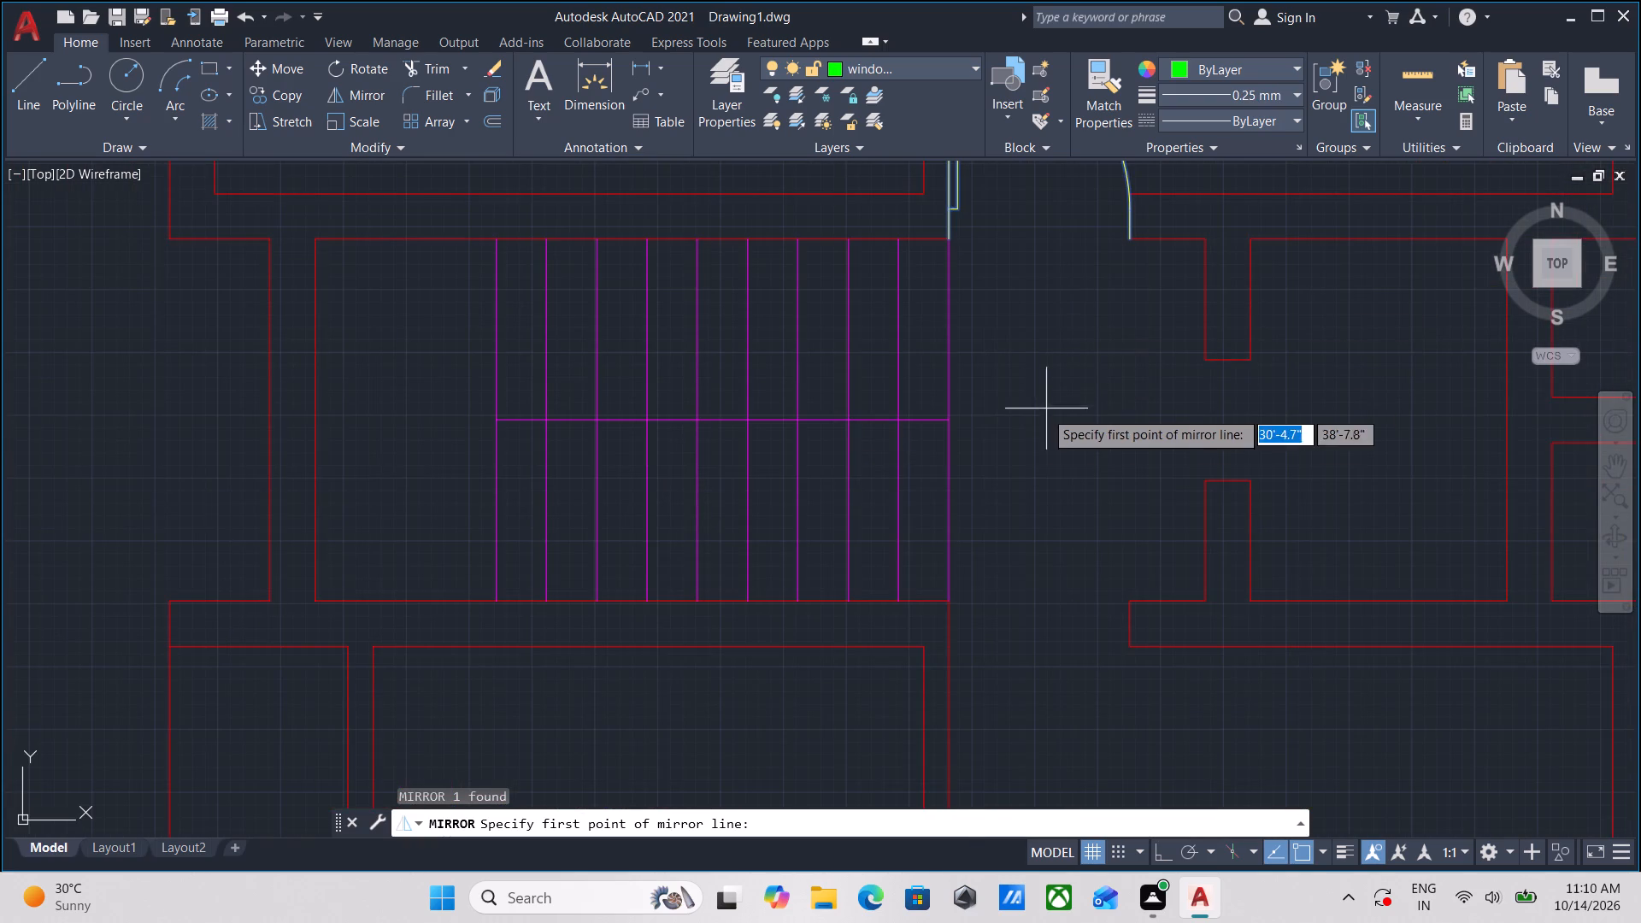
{"action": "left_click", "coordinate": [948, 420]}
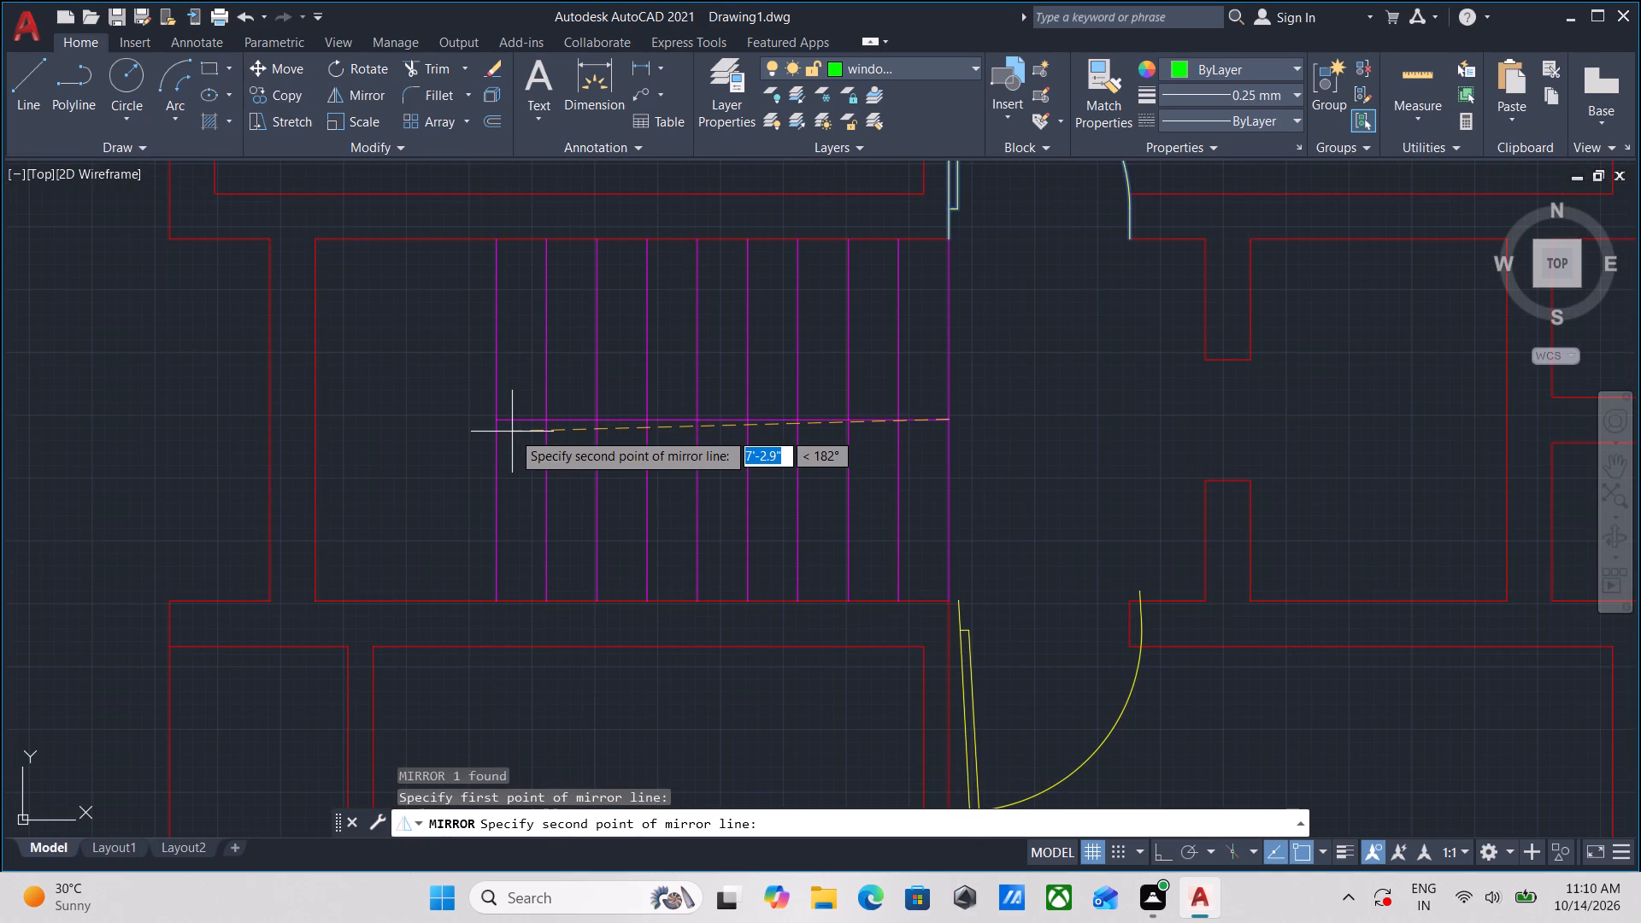
{"action": "key", "text": "F8"}
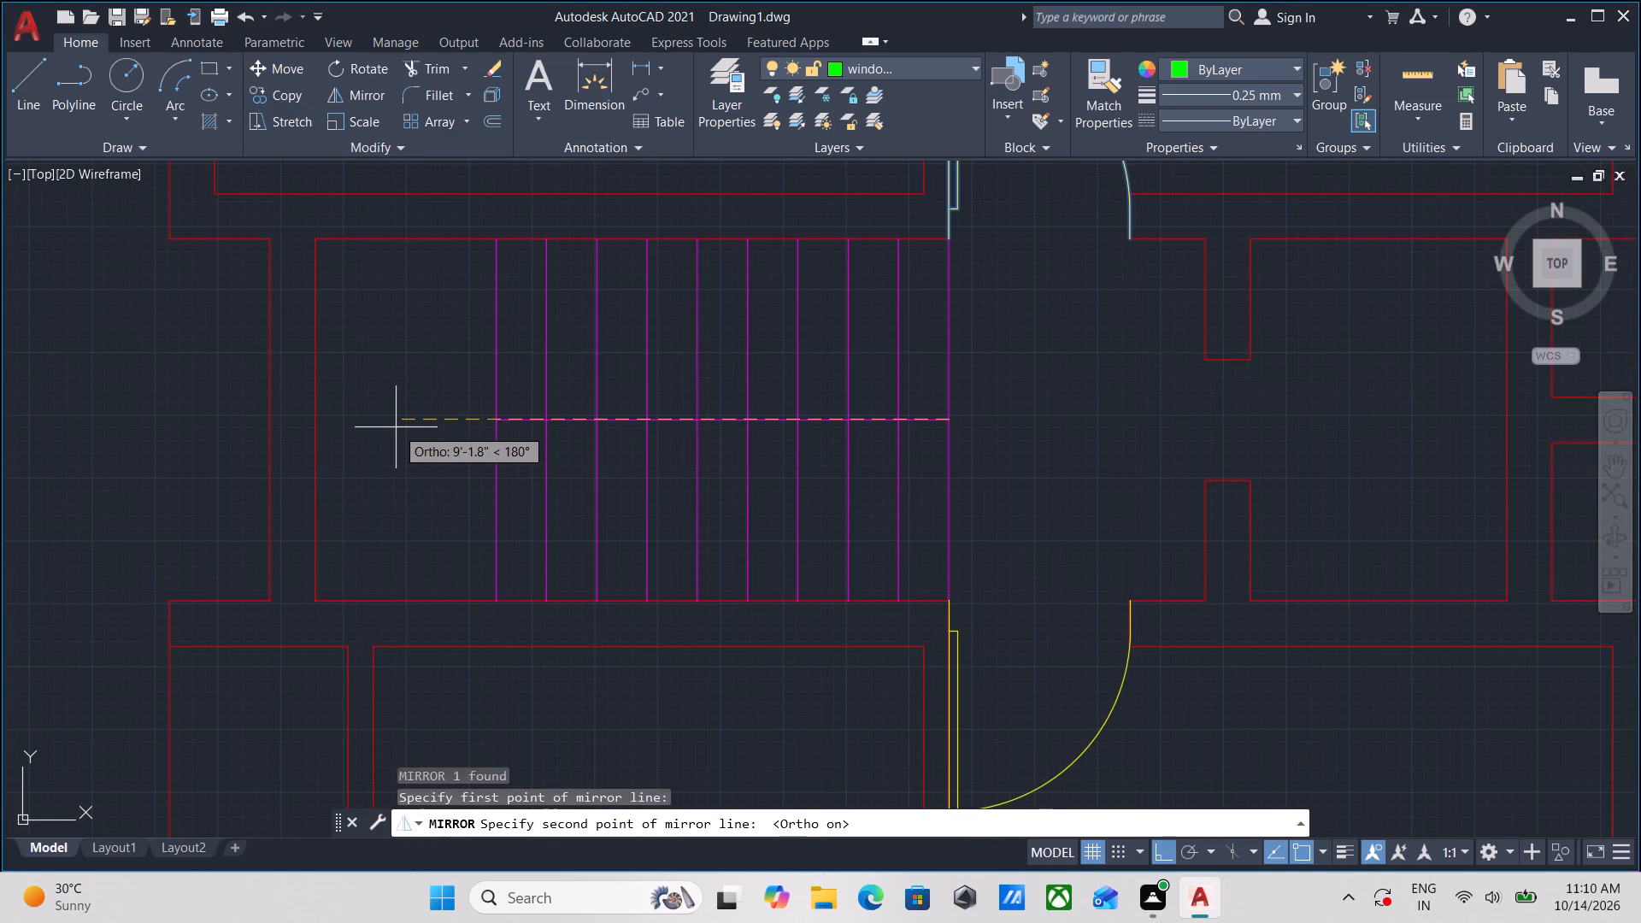
{"action": "left_click", "coordinate": [396, 427]}
{"action": "left_click_drag", "start_coordinate": [466, 498], "coordinate": [396, 427]}
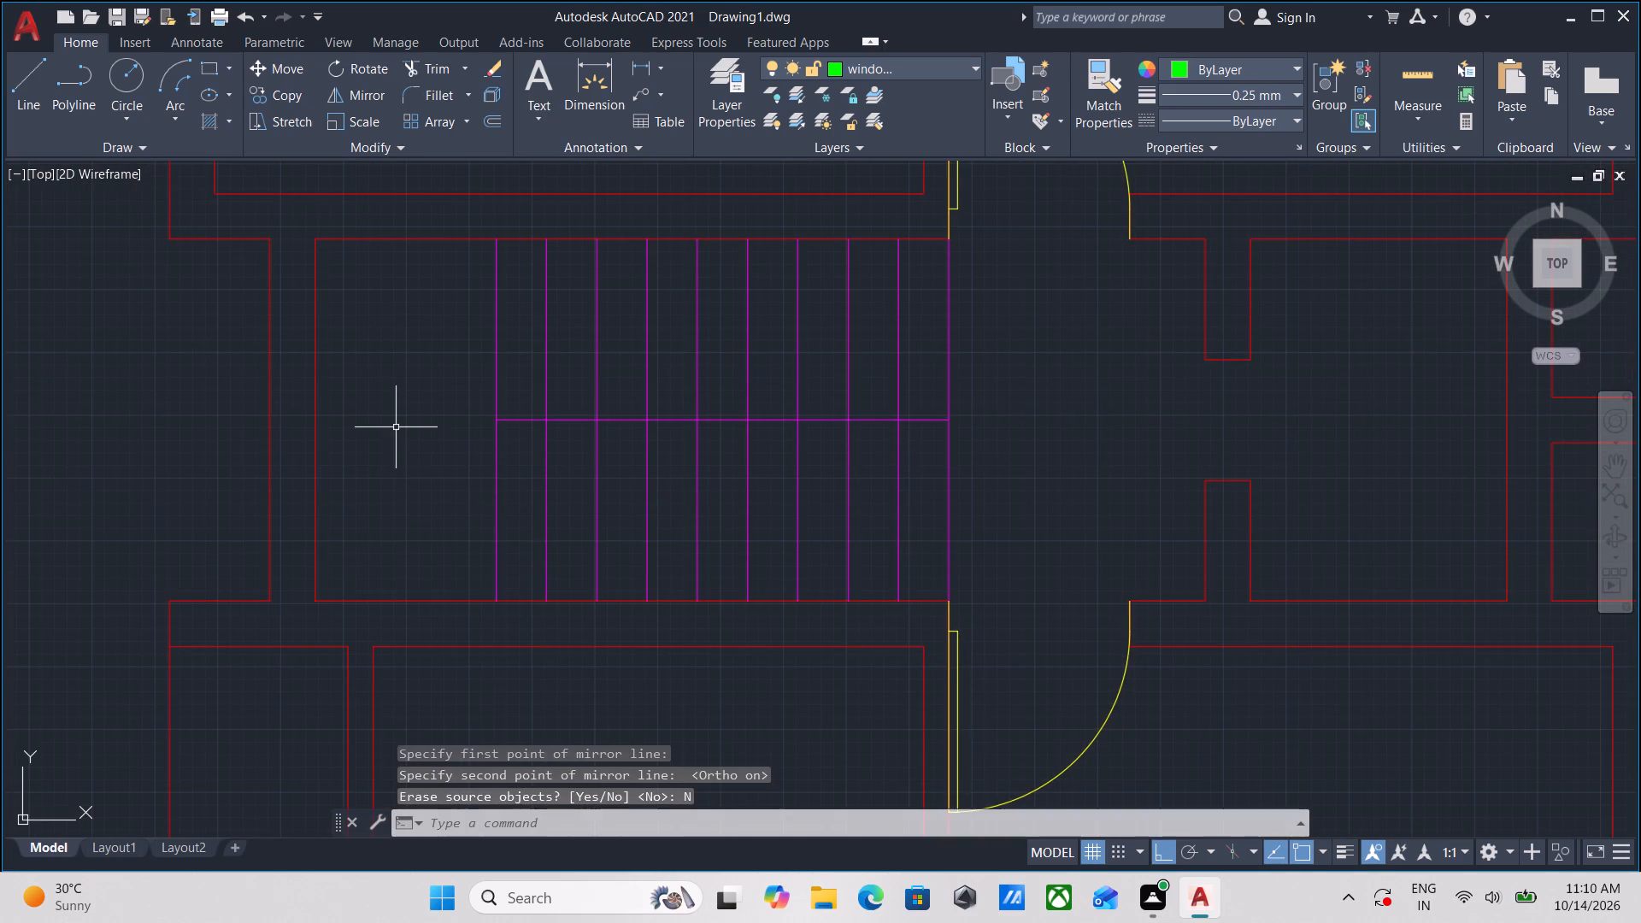
Examine the mirrored entrance door and its fit between the wall ends beside the staircase.
{"action": "scroll", "coordinate": [950, 439], "scroll_direction": "down", "scroll_amount": 1}
{"action": "middle_click_drag", "start_coordinate": [952, 439], "coordinate": [941, 362]}
{"action": "scroll", "coordinate": [1003, 492], "scroll_direction": "down", "scroll_amount": 1}
{"action": "middle_click_drag", "start_coordinate": [1003, 492], "coordinate": [995, 388]}
{"action": "middle_click_drag", "start_coordinate": [1015, 343], "coordinate": [938, 418]}
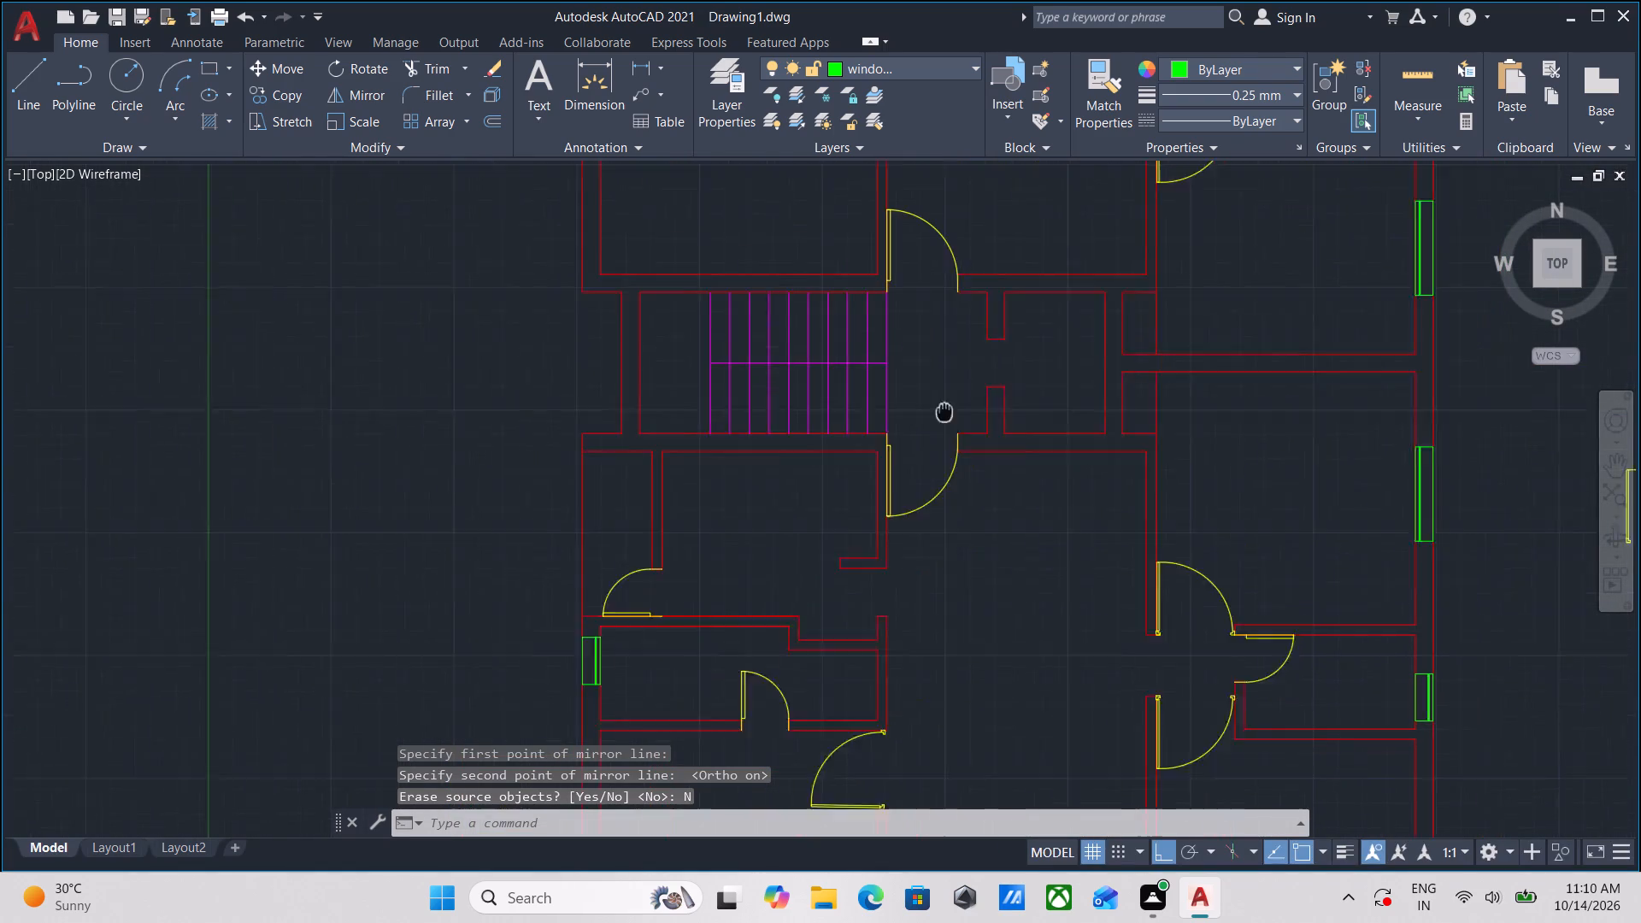
{"action": "middle_click_drag", "start_coordinate": [938, 418], "coordinate": [911, 449]}
{"action": "scroll", "coordinate": [952, 432], "scroll_direction": "up", "scroll_amount": 2}
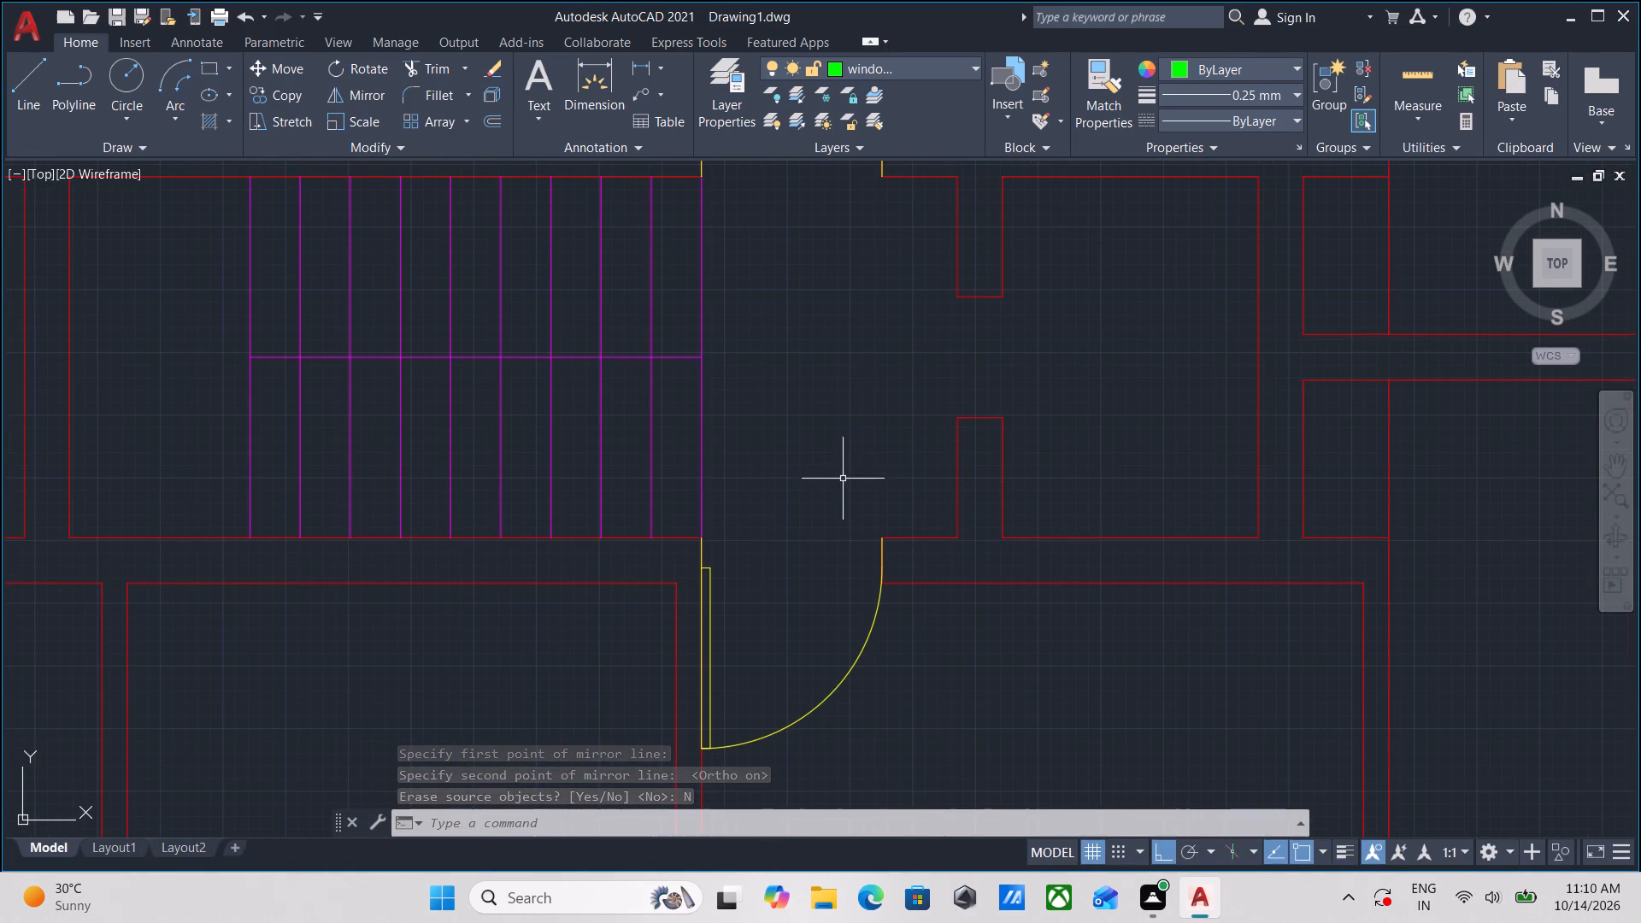
{"action": "scroll", "coordinate": [903, 426], "scroll_direction": "up", "scroll_amount": 2}
{"action": "scroll", "coordinate": [885, 369], "scroll_direction": "down", "scroll_amount": 2}
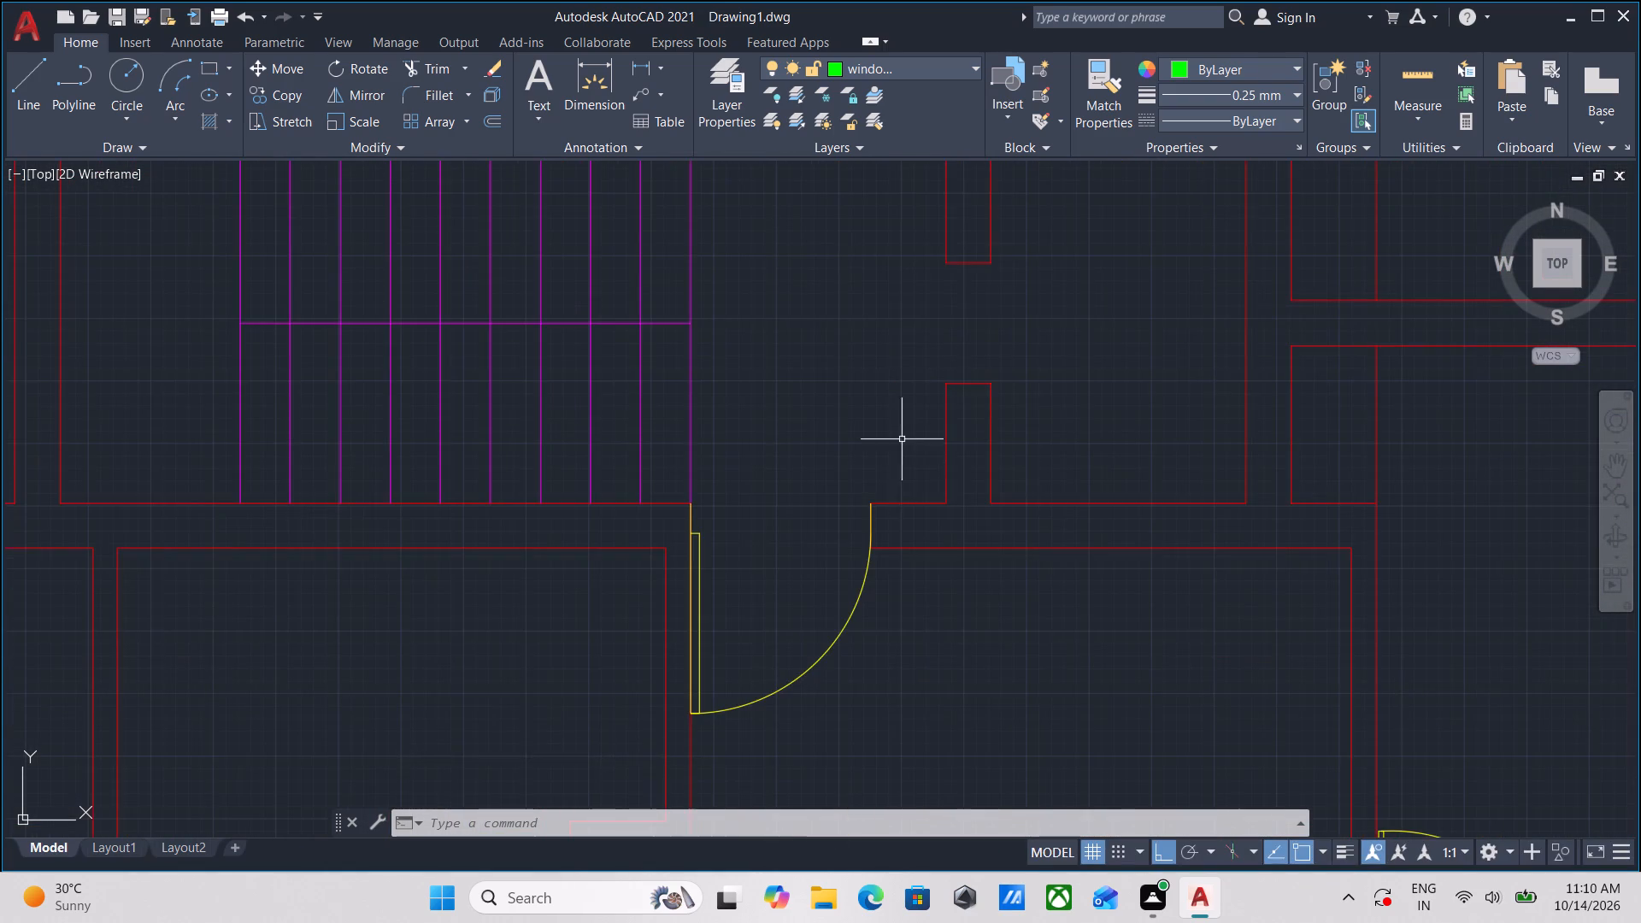
{"action": "middle_click_drag", "start_coordinate": [902, 438], "coordinate": [900, 530]}
{"action": "scroll", "coordinate": [902, 438], "scroll_direction": "down", "scroll_amount": 1}
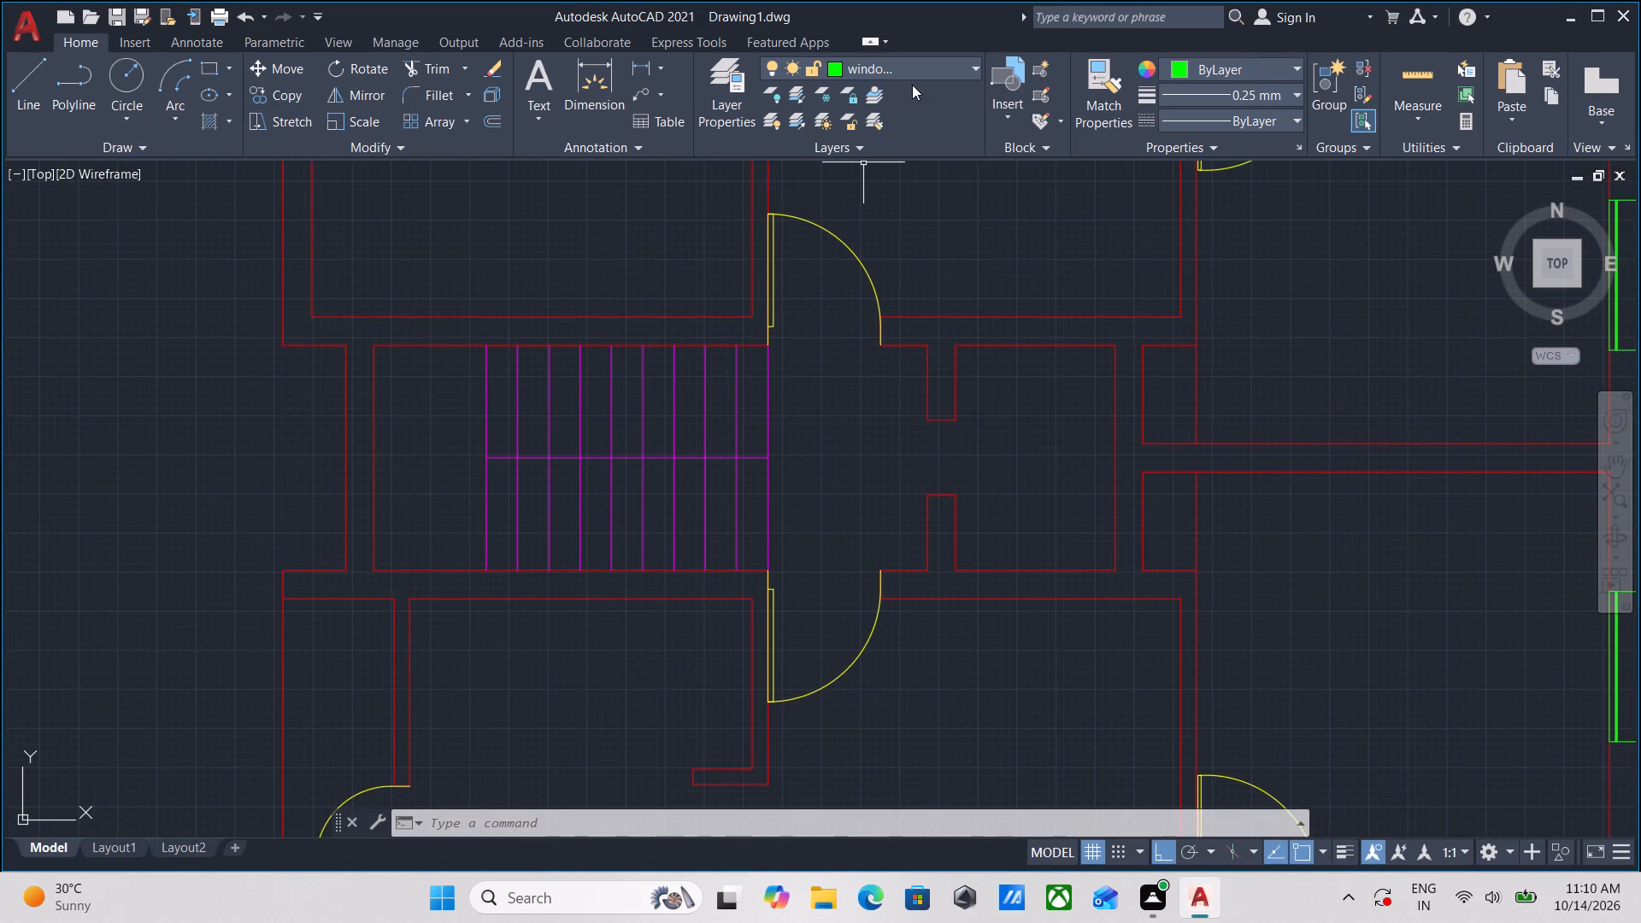
On the walls layer, draw a vertical line about 2' long closing the stair-side face of the small central room's wall gap.
{"action": "left_click", "coordinate": [943, 65]}
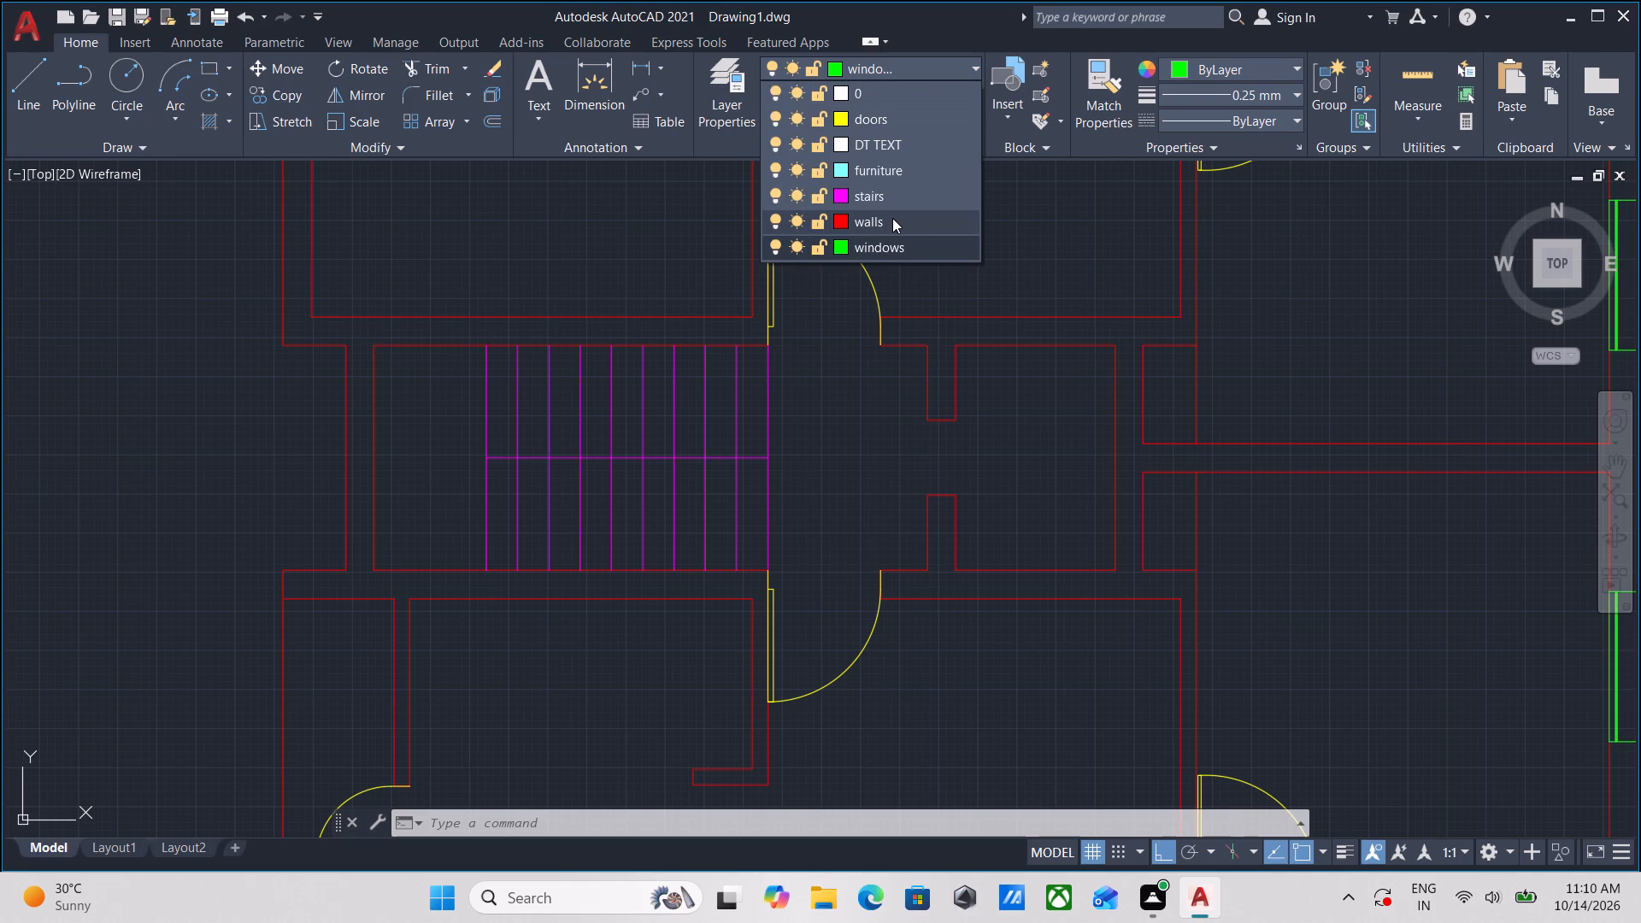
{"action": "left_click", "coordinate": [892, 218]}
{"action": "key", "text": "l"}
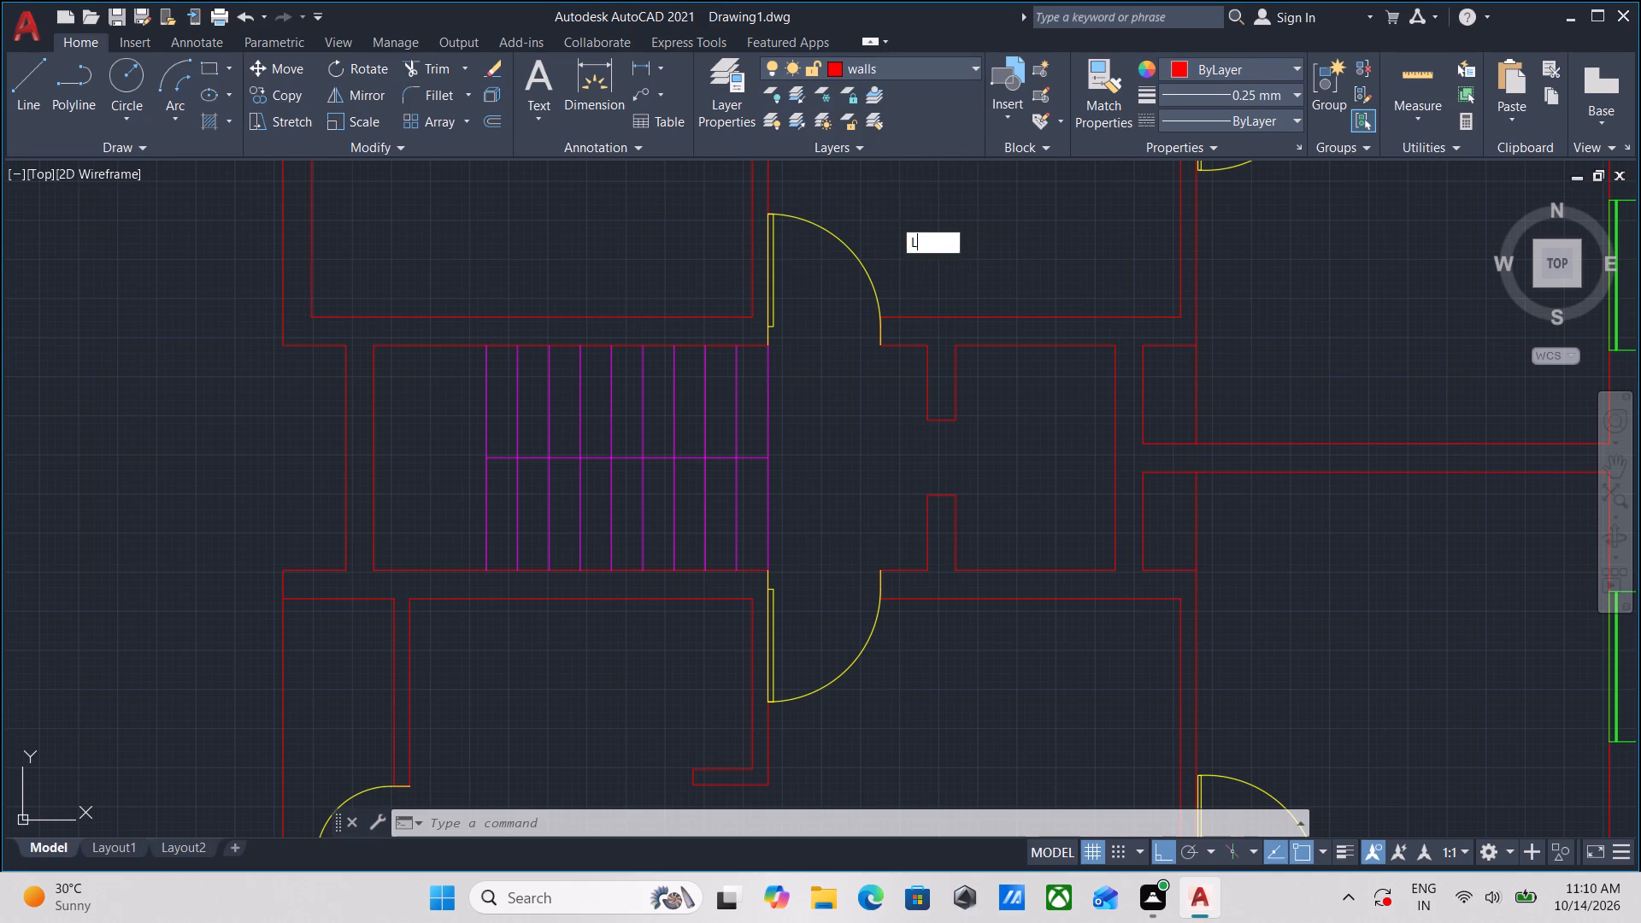
{"action": "key", "text": "Return"}
{"action": "scroll", "coordinate": [930, 512], "scroll_direction": "up", "scroll_amount": 2}
{"action": "left_click", "coordinate": [924, 471]}
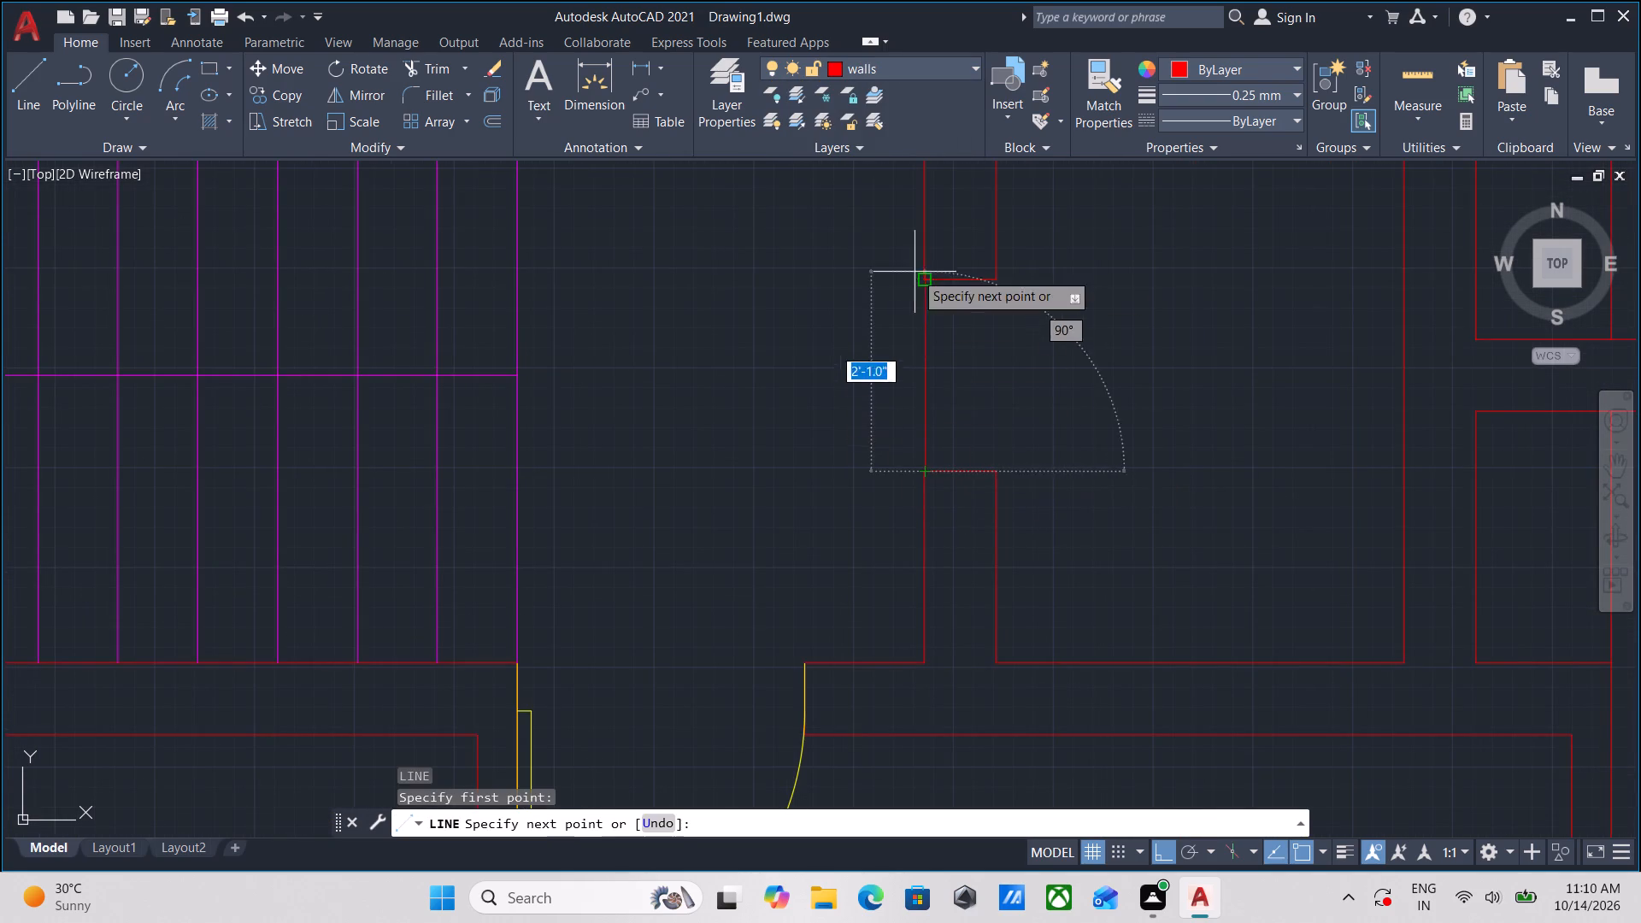
{"action": "middle_click_drag", "start_coordinate": [915, 272], "coordinate": [928, 362]}
{"action": "left_click", "coordinate": [934, 369]}
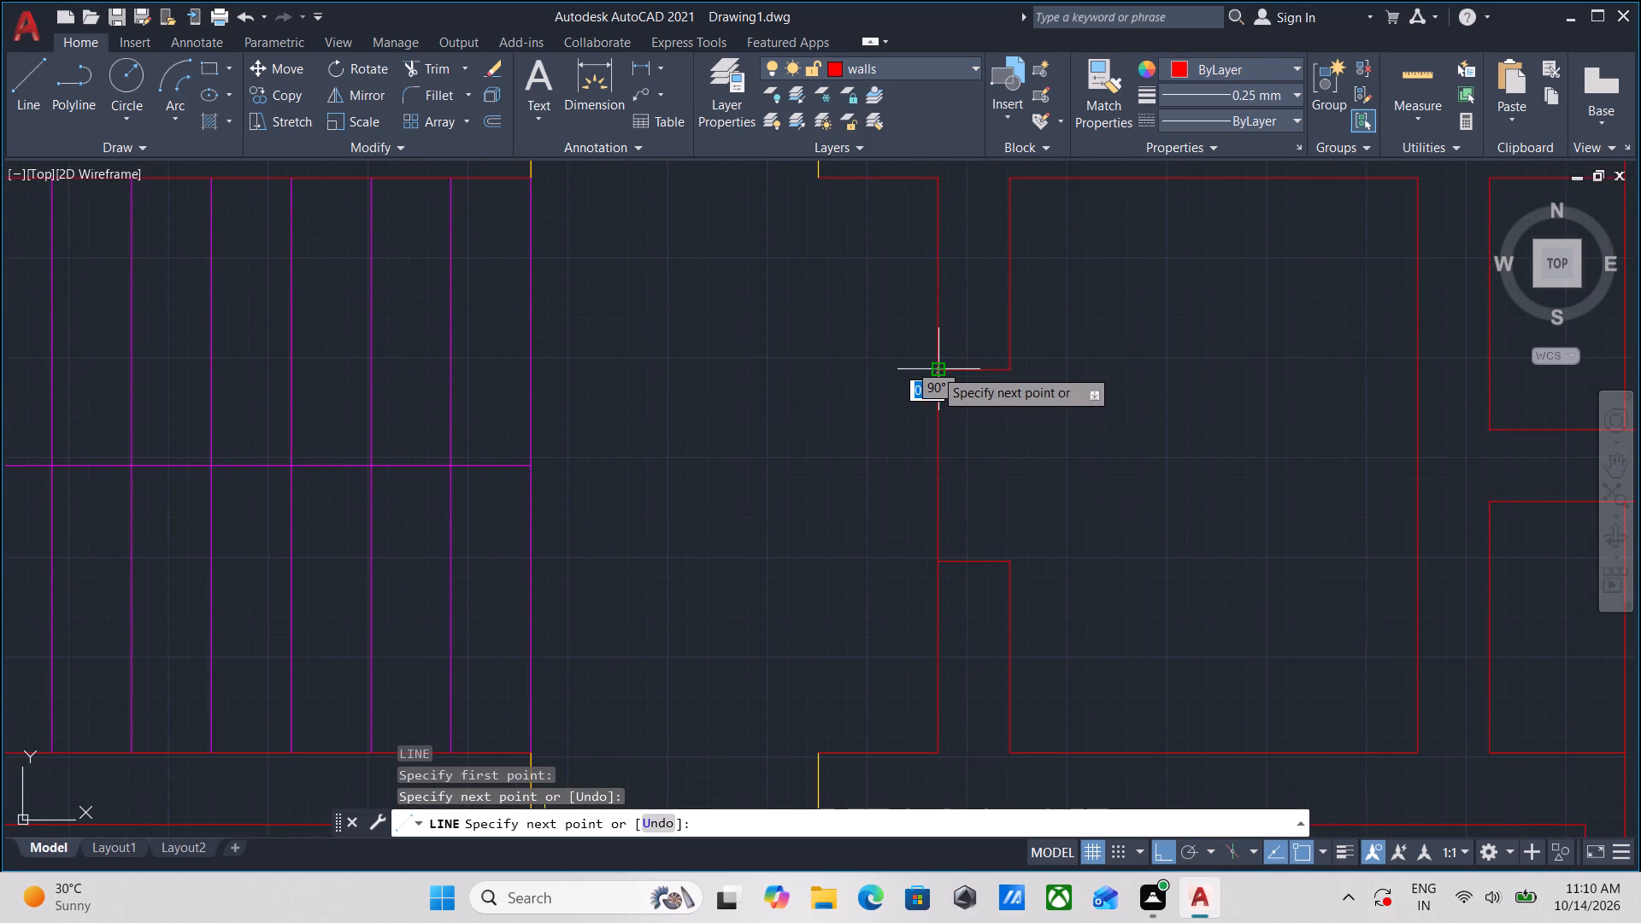
{"action": "key", "text": "Escape"}
Review both units of the floor plan to check the doors, windows and wall openings.
{"action": "scroll", "coordinate": [943, 376], "scroll_direction": "down", "scroll_amount": 3}
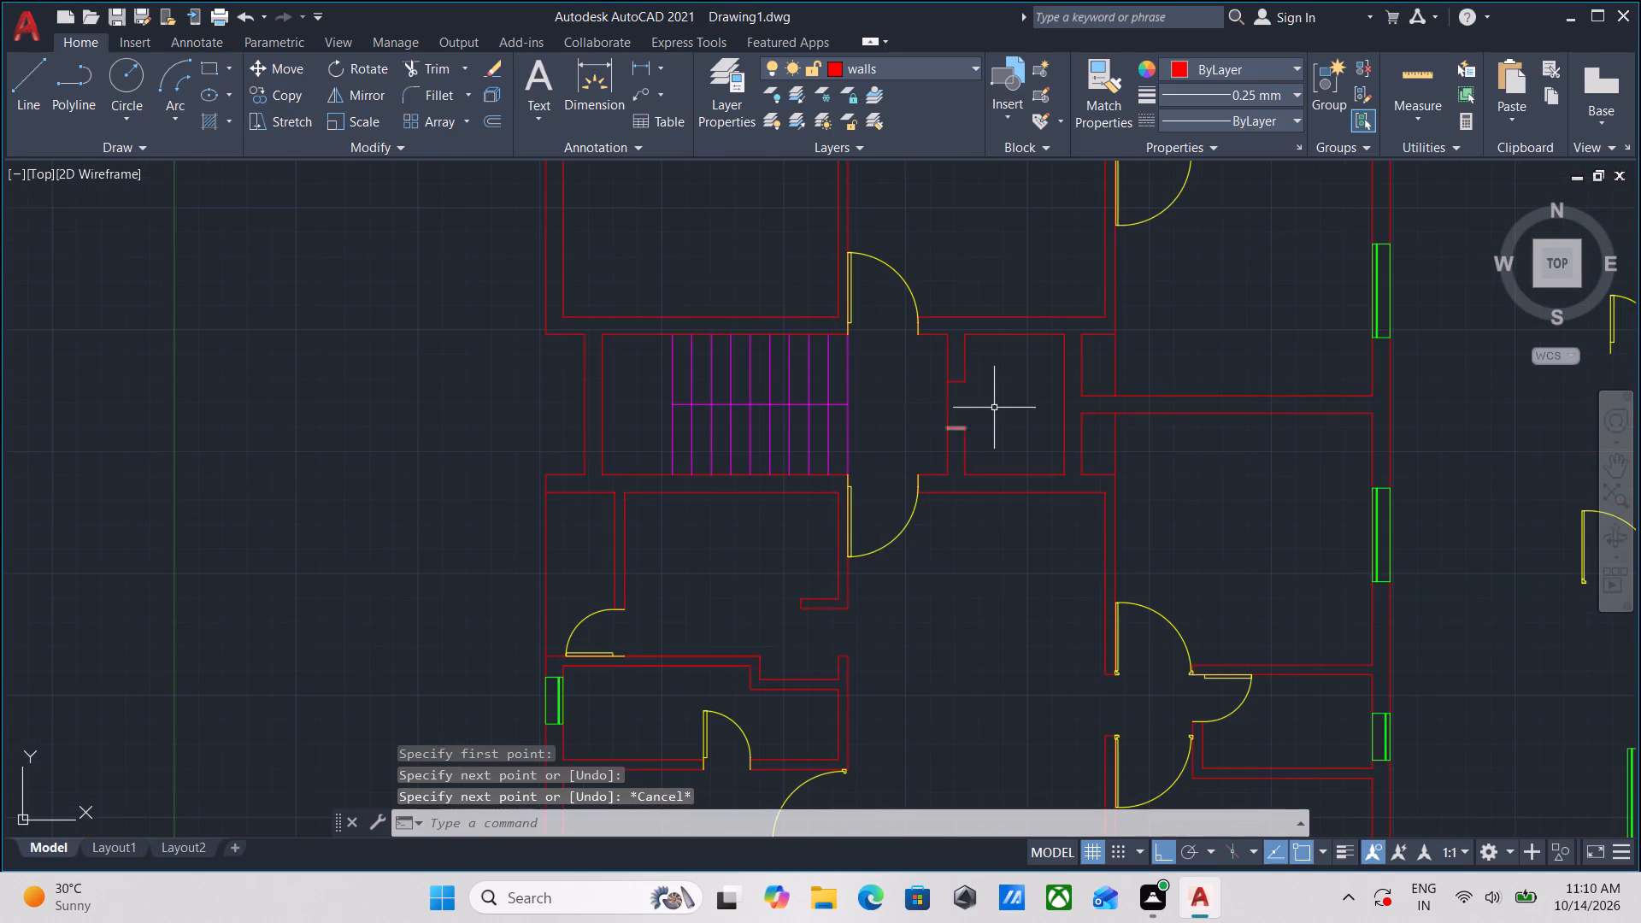
{"action": "middle_click_drag", "start_coordinate": [994, 407], "coordinate": [983, 384]}
{"action": "scroll", "coordinate": [983, 382], "scroll_direction": "down", "scroll_amount": 2}
{"action": "middle_click_drag", "start_coordinate": [959, 299], "coordinate": [968, 242]}
{"action": "middle_click_drag", "start_coordinate": [961, 249], "coordinate": [895, 475]}
{"action": "middle_click_drag", "start_coordinate": [802, 328], "coordinate": [842, 467]}
{"action": "scroll", "coordinate": [782, 488], "scroll_direction": "up", "scroll_amount": 3}
{"action": "middle_click_drag", "start_coordinate": [863, 478], "coordinate": [880, 382]}
{"action": "middle_click_drag", "start_coordinate": [903, 585], "coordinate": [909, 410]}
{"action": "middle_click_drag", "start_coordinate": [872, 583], "coordinate": [948, 414]}
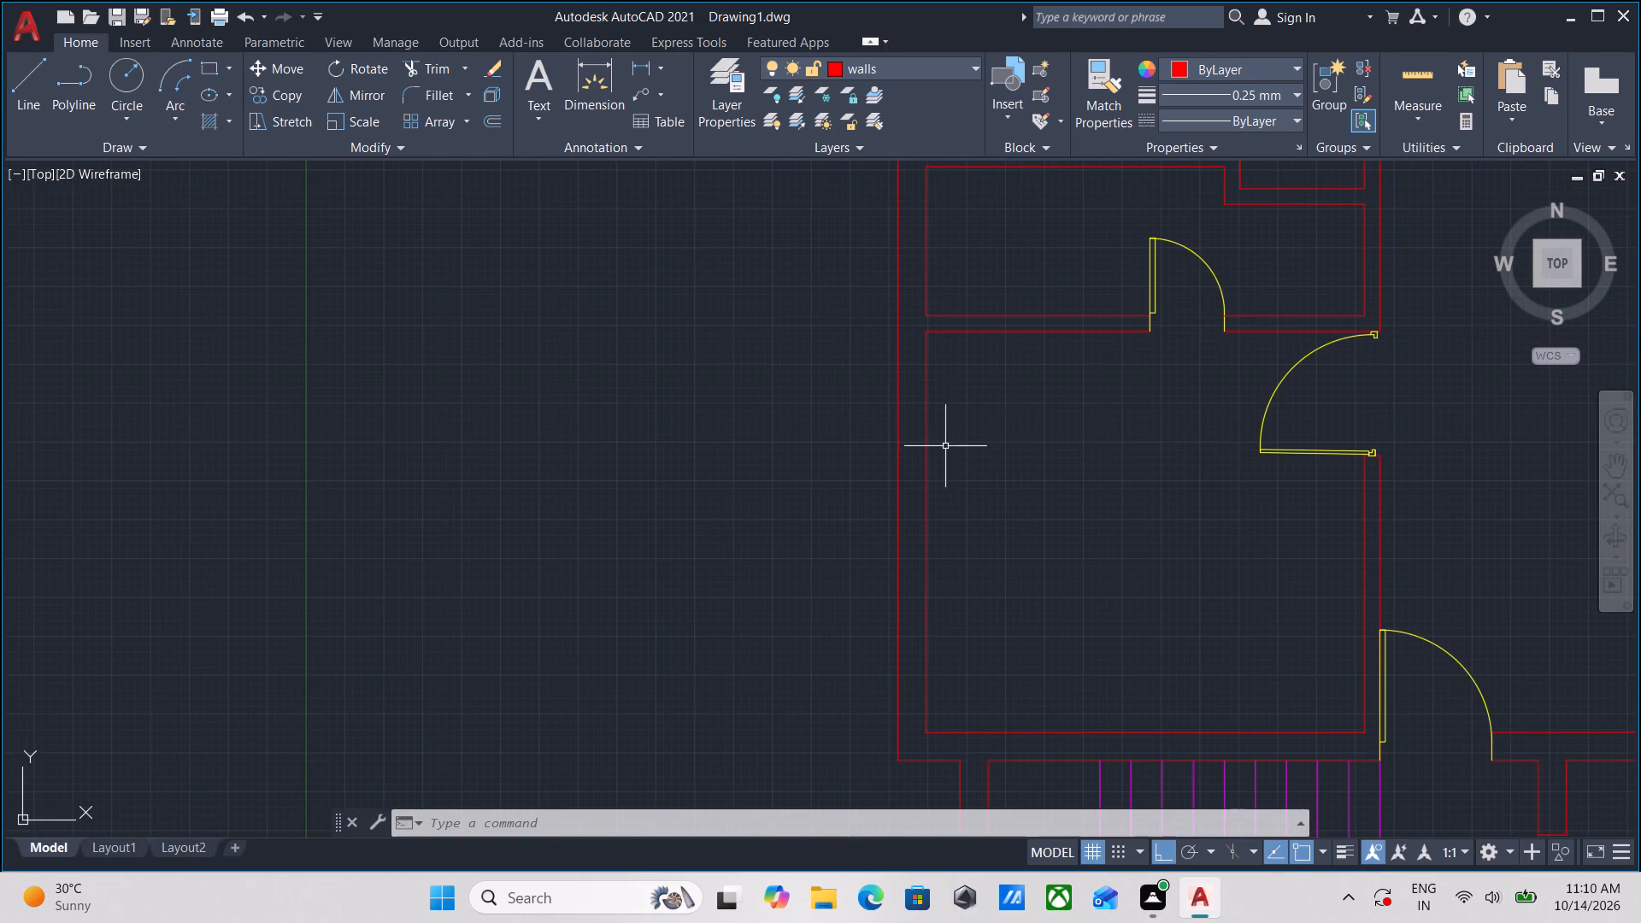
{"action": "scroll", "coordinate": [962, 431], "scroll_direction": "down", "scroll_amount": 1}
{"action": "scroll", "coordinate": [1079, 429], "scroll_direction": "down", "scroll_amount": 1}
{"action": "middle_click_drag", "start_coordinate": [1079, 429], "coordinate": [1009, 431]}
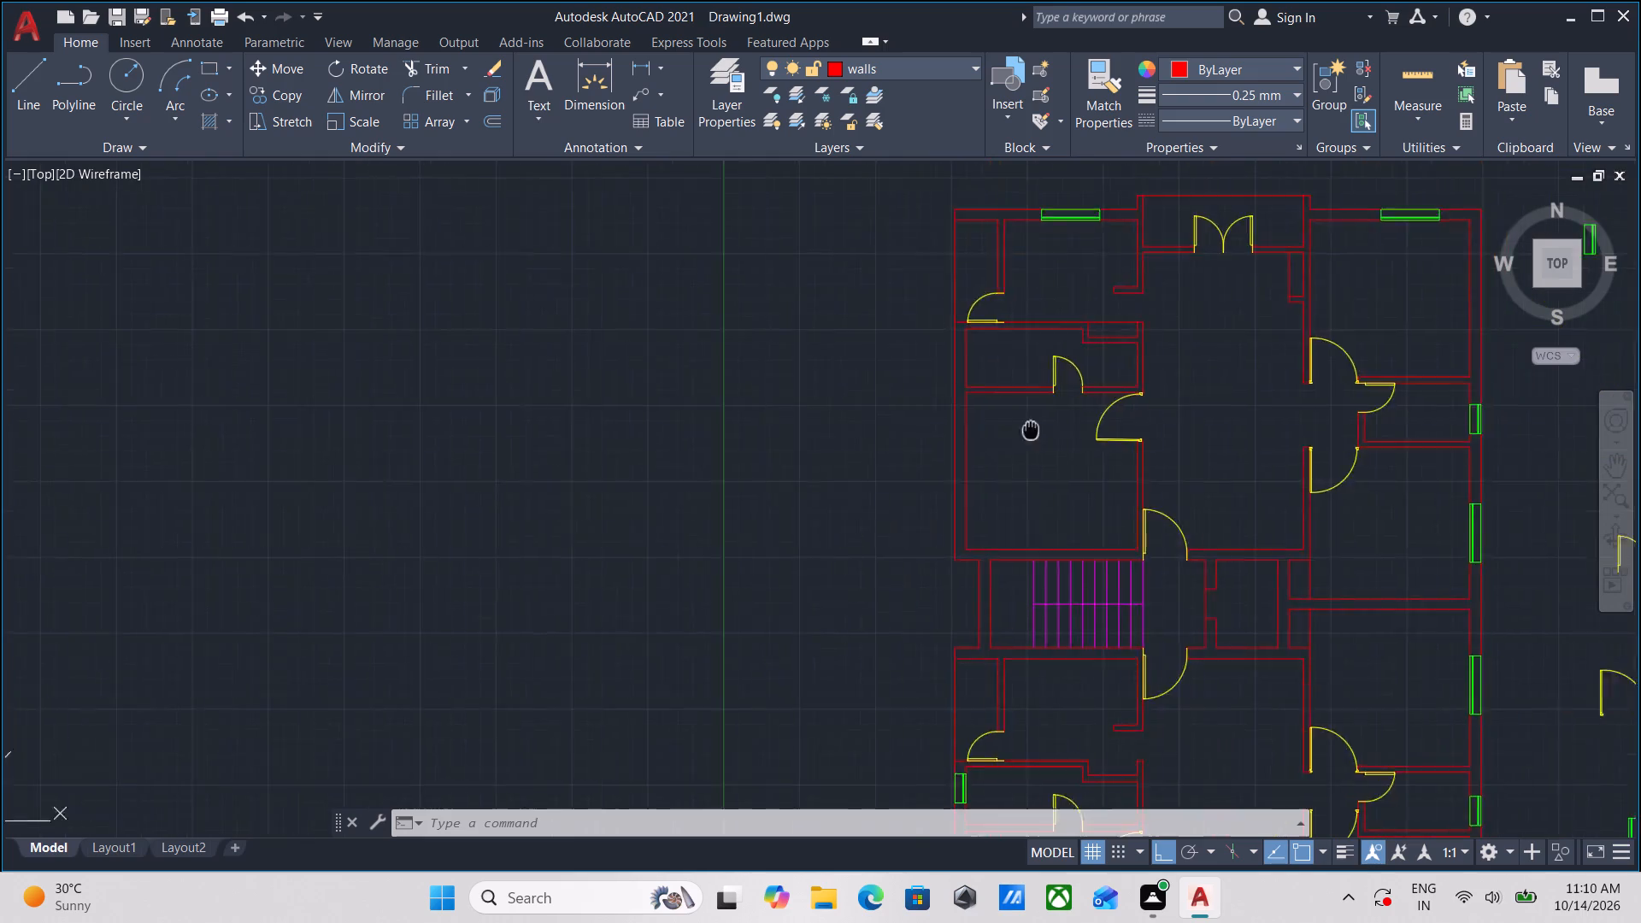
{"action": "middle_click_drag", "start_coordinate": [1009, 431], "coordinate": [488, 438]}
{"action": "scroll", "coordinate": [831, 400], "scroll_direction": "up", "scroll_amount": 1}
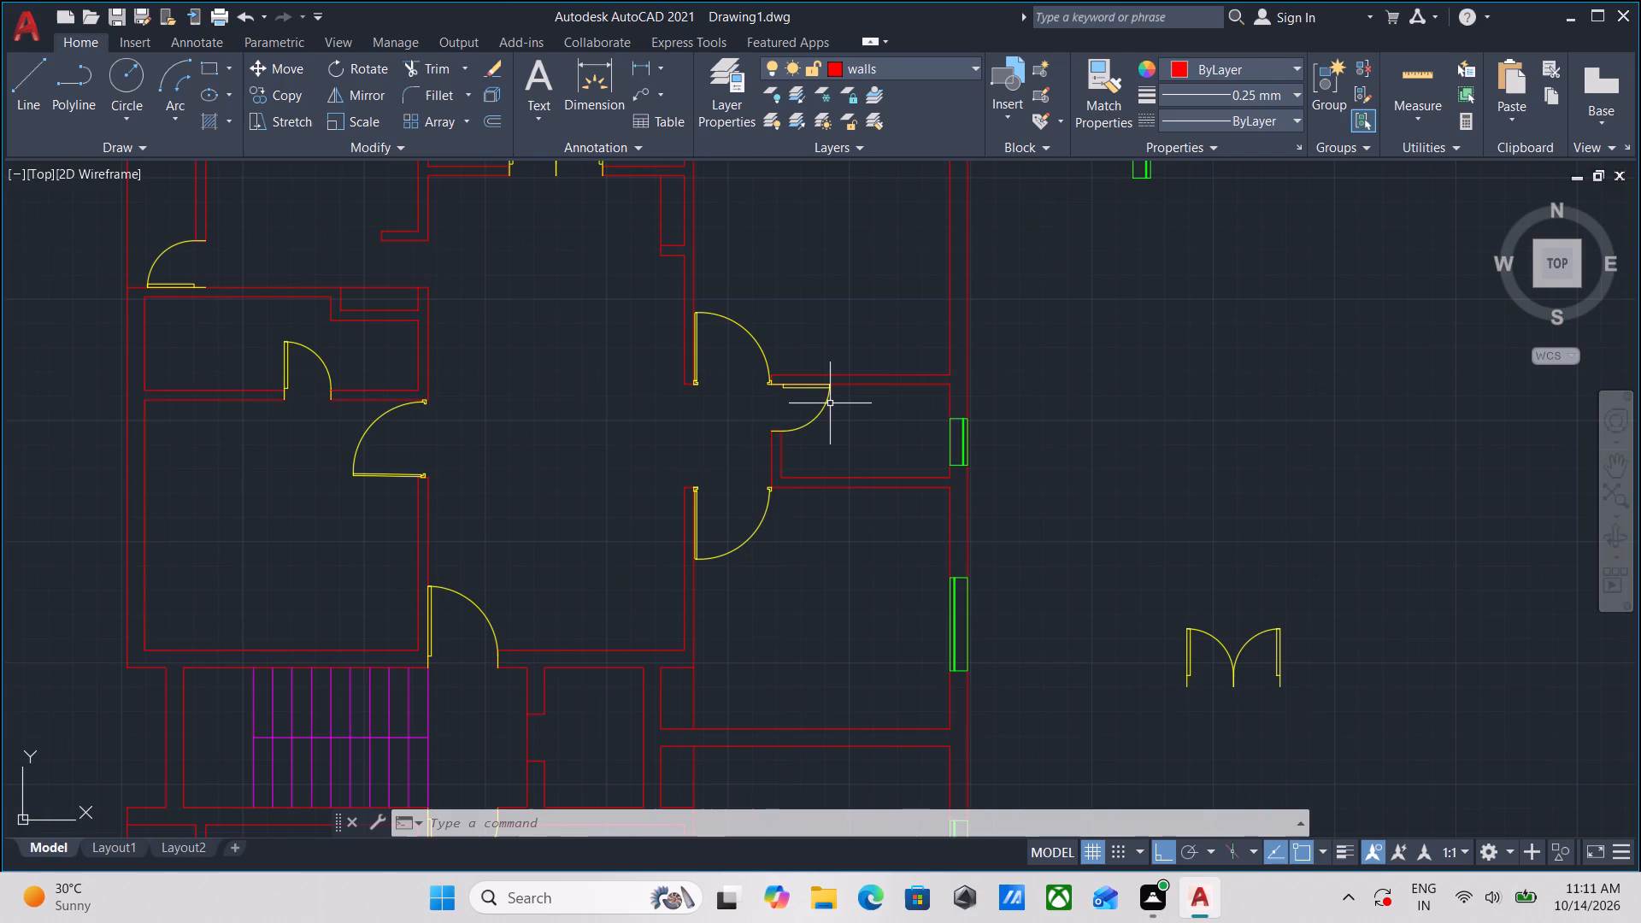
{"action": "middle_click_drag", "start_coordinate": [606, 416], "coordinate": [643, 612]}
{"action": "middle_click_drag", "start_coordinate": [612, 577], "coordinate": [649, 403]}
{"action": "scroll", "coordinate": [634, 478], "scroll_direction": "down", "scroll_amount": 1}
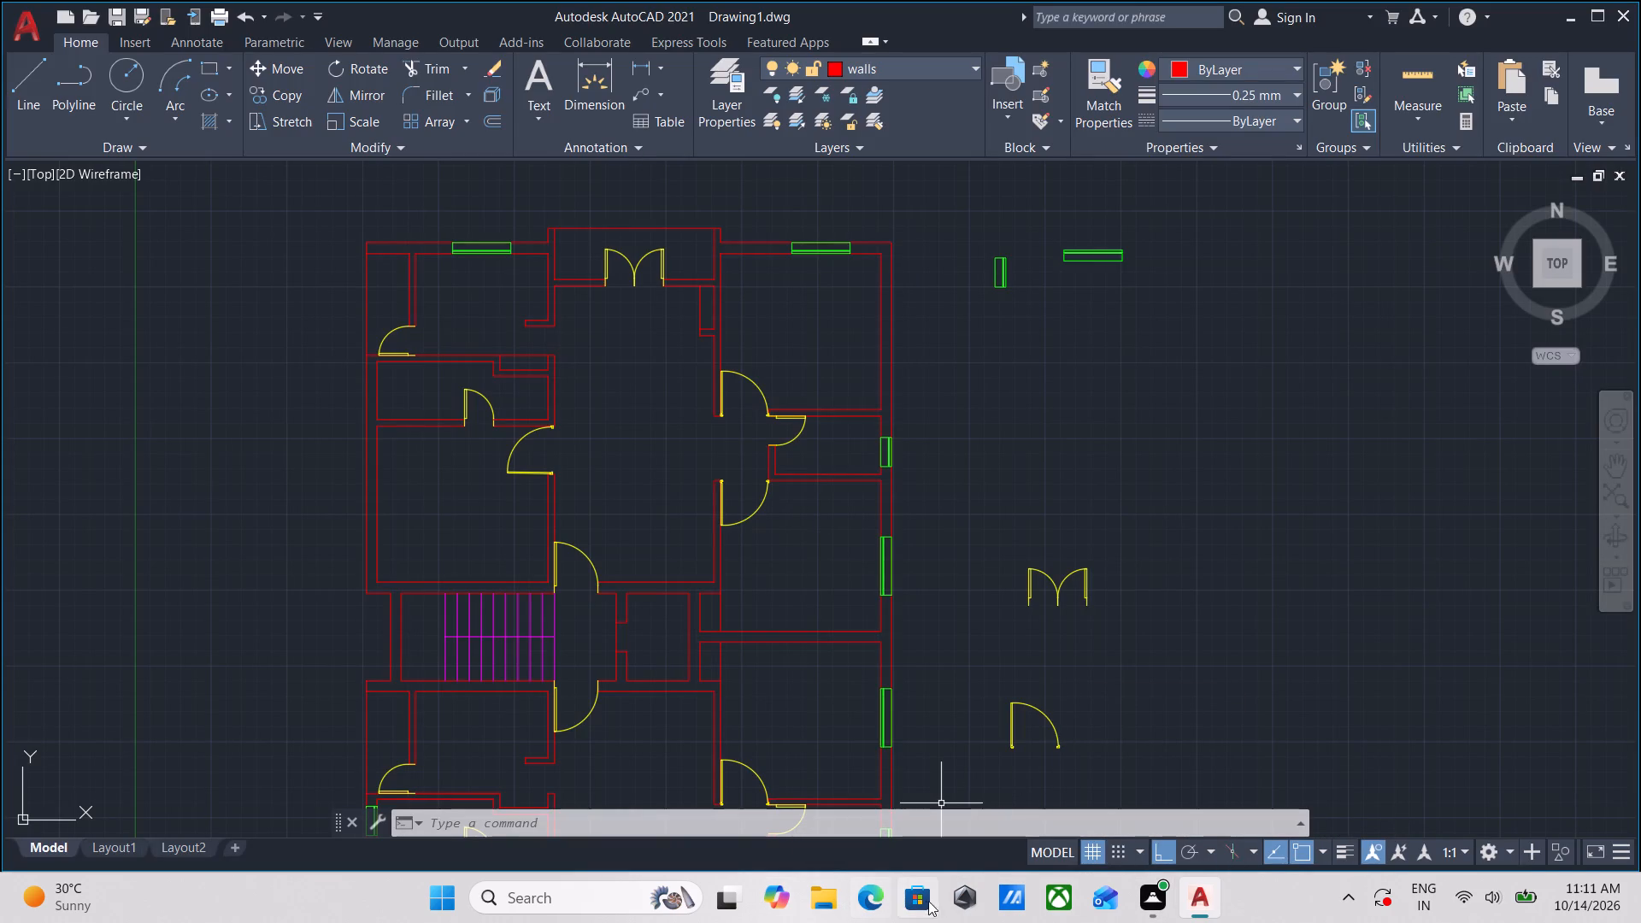
Open the Autocad Blocks drawing from the recent files, ignoring the missing SHX files and unresolved references.
{"action": "left_click", "coordinate": [826, 908]}
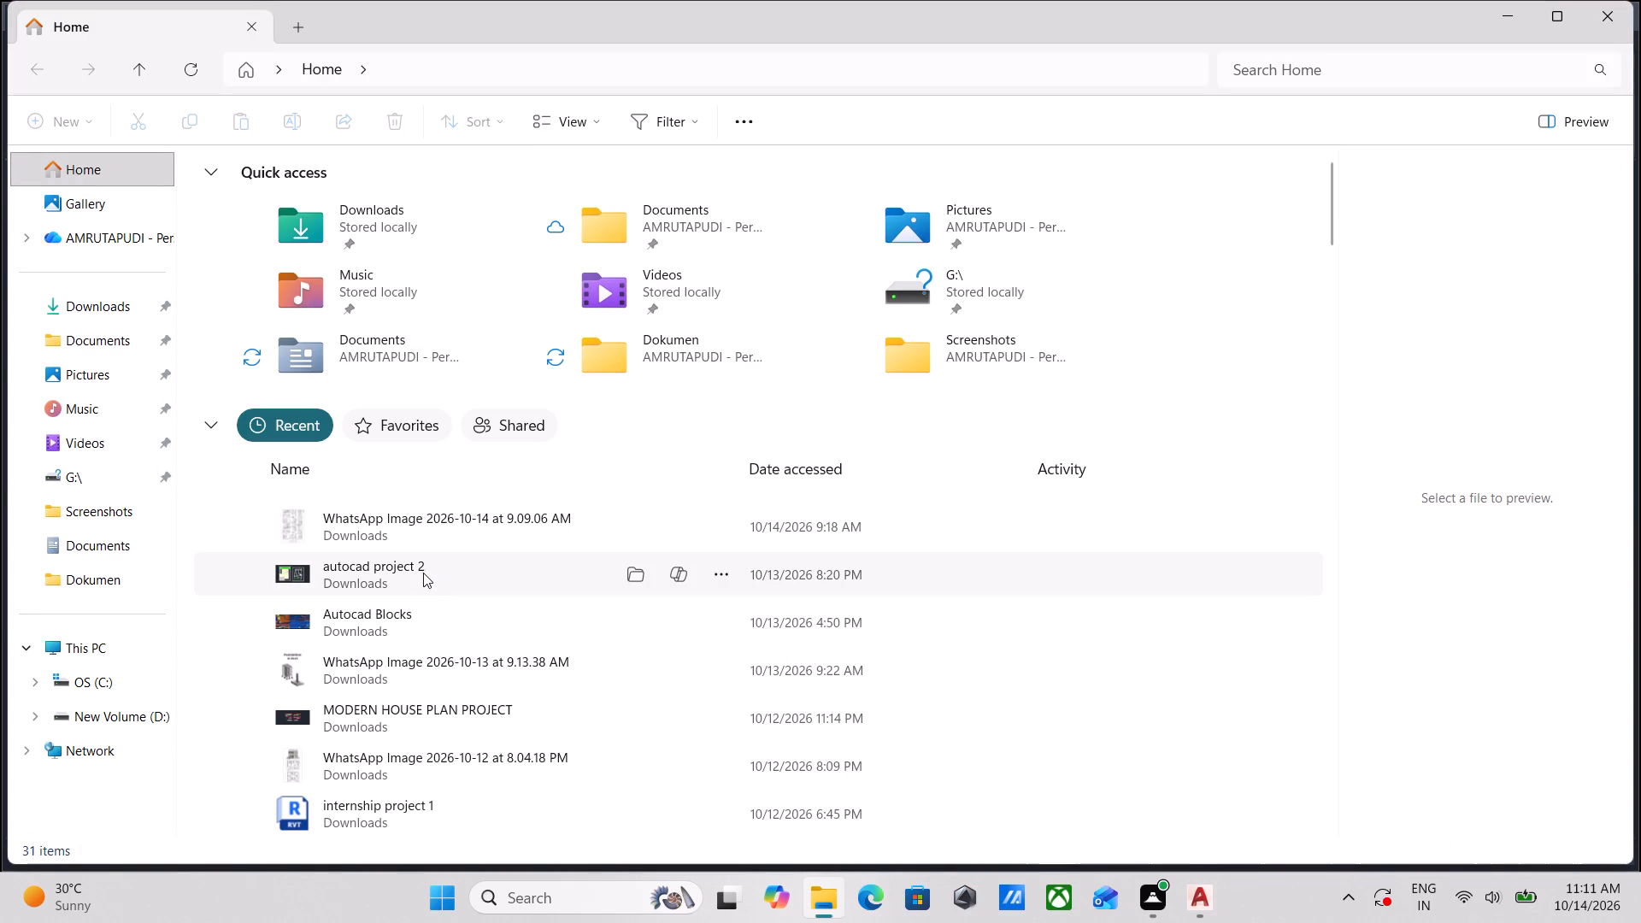
{"action": "double_click", "coordinate": [420, 621]}
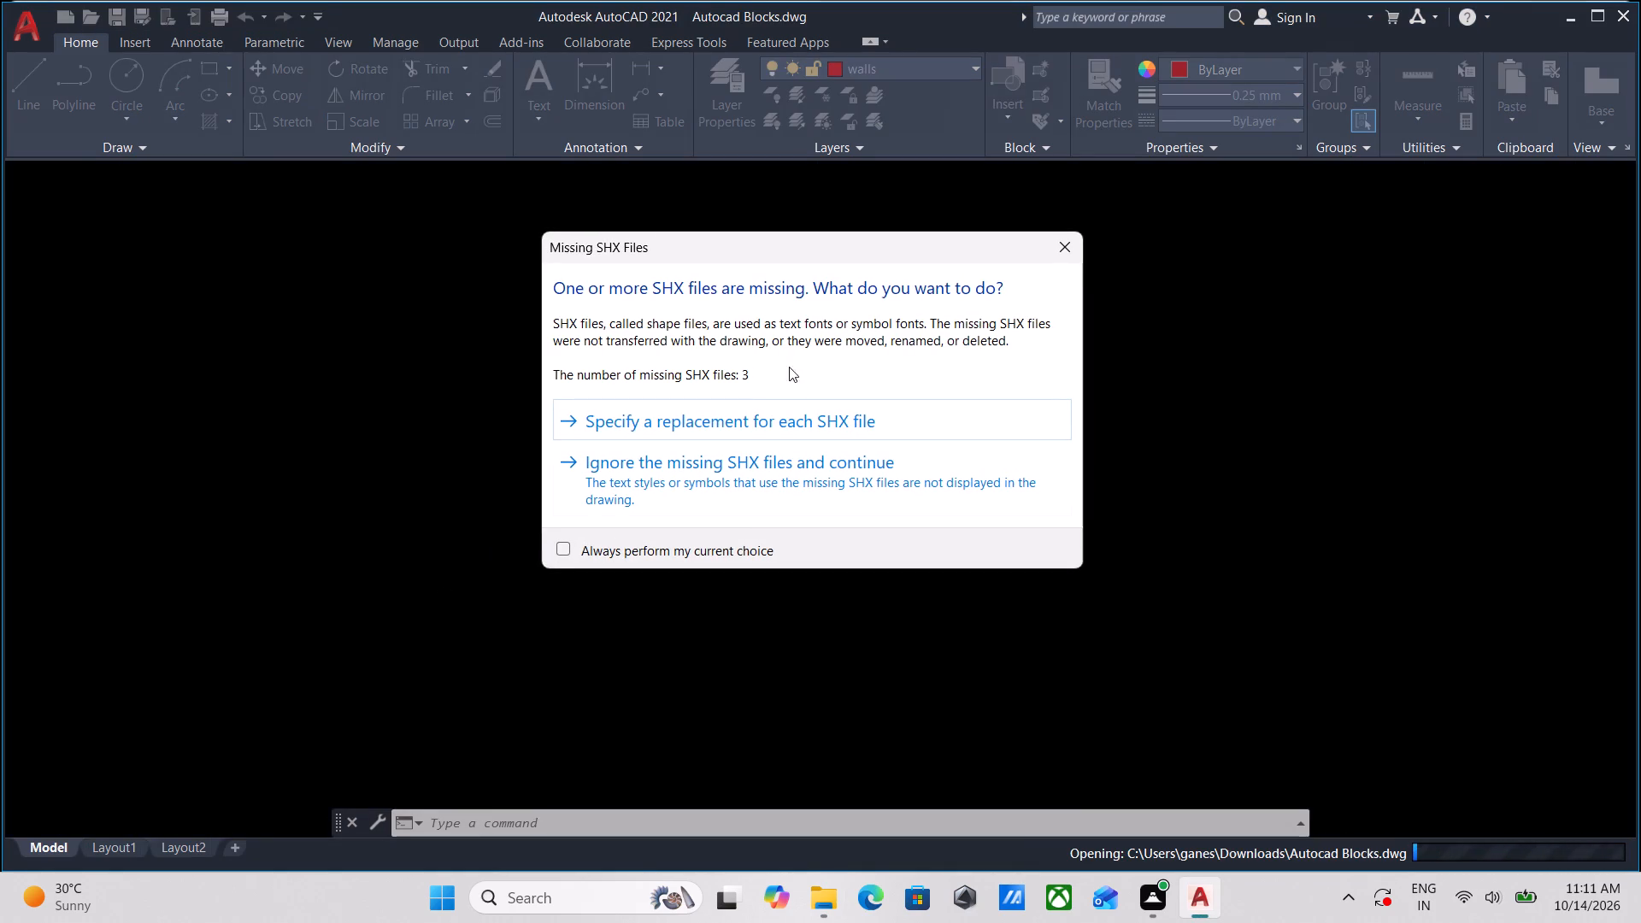
{"action": "double_click", "coordinate": [735, 468]}
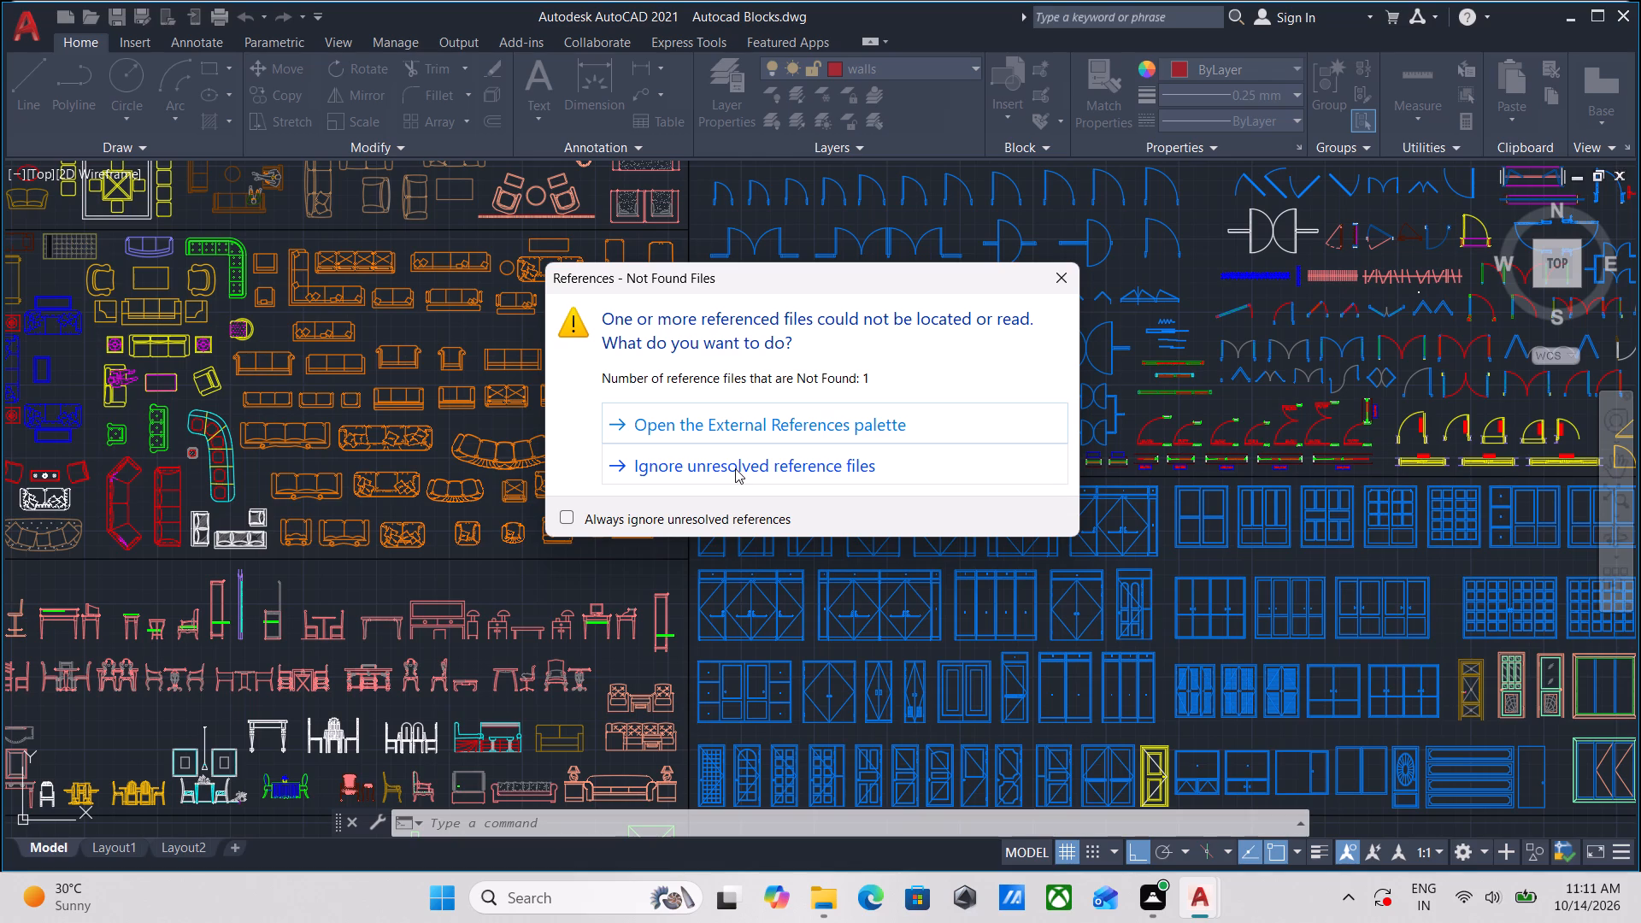
{"action": "left_click", "coordinate": [735, 468]}
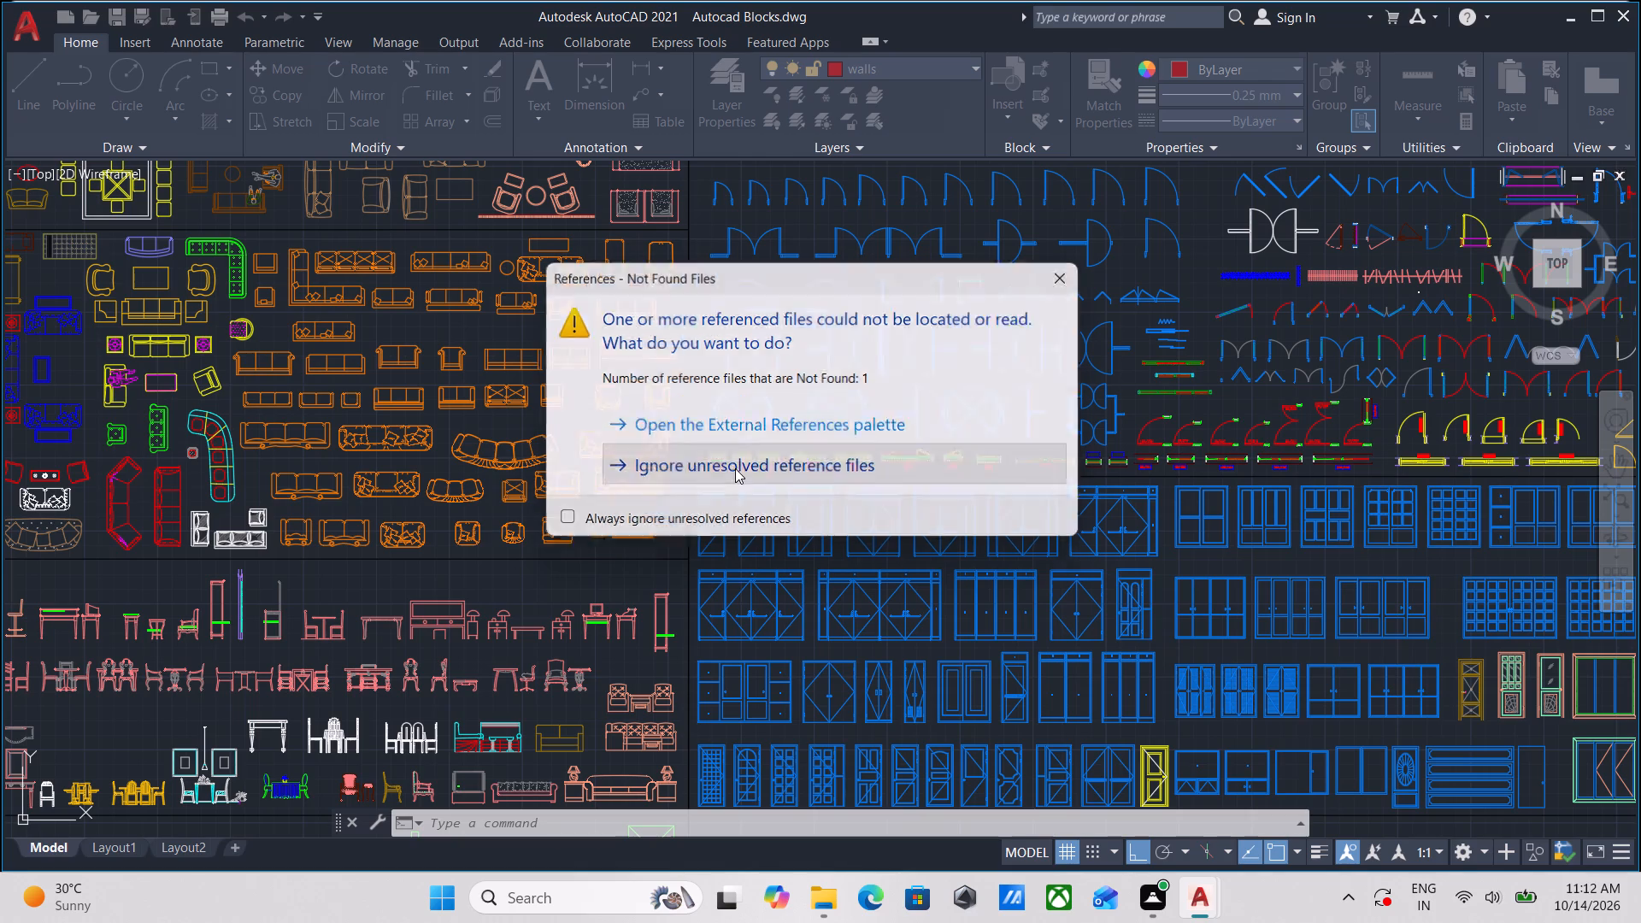
Look over the block library's categories to locate the furniture blocks.
{"action": "scroll", "coordinate": [783, 479], "scroll_direction": "down", "scroll_amount": 1}
{"action": "scroll", "coordinate": [626, 577], "scroll_direction": "down", "scroll_amount": 3}
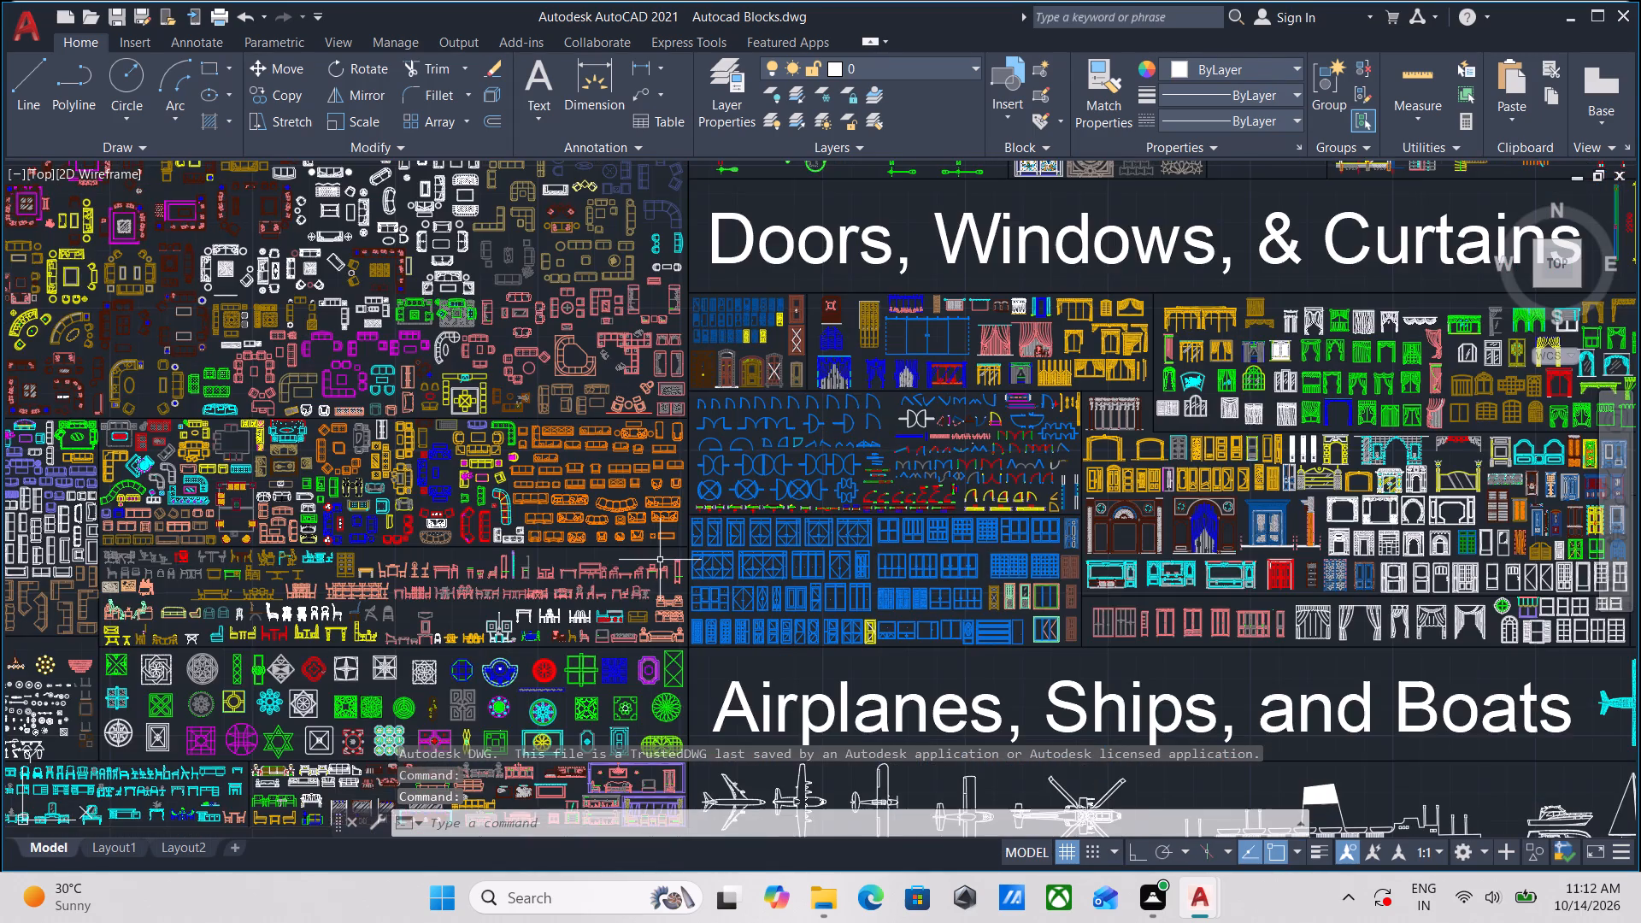
{"action": "scroll", "coordinate": [694, 548], "scroll_direction": "up", "scroll_amount": 2}
{"action": "scroll", "coordinate": [515, 504], "scroll_direction": "up", "scroll_amount": 3}
{"action": "scroll", "coordinate": [561, 490], "scroll_direction": "down", "scroll_amount": 1}
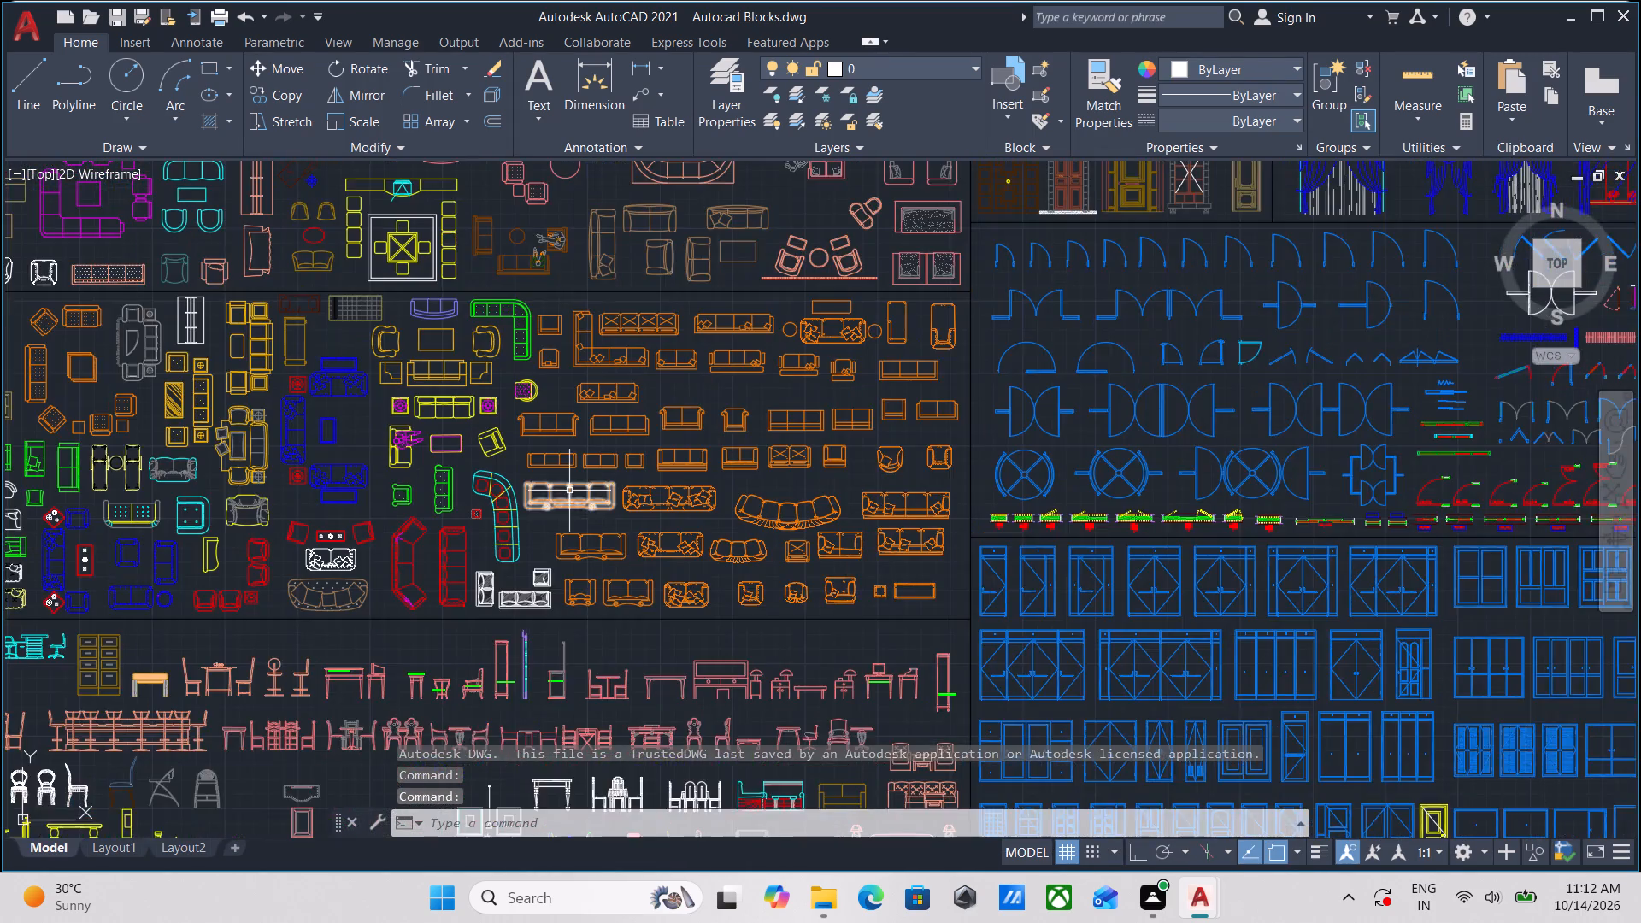
{"action": "middle_click_drag", "start_coordinate": [569, 491], "coordinate": [826, 539]}
{"action": "scroll", "coordinate": [800, 475], "scroll_direction": "down", "scroll_amount": 2}
{"action": "middle_click_drag", "start_coordinate": [800, 491], "coordinate": [817, 670]}
{"action": "middle_click_drag", "start_coordinate": [894, 448], "coordinate": [849, 579]}
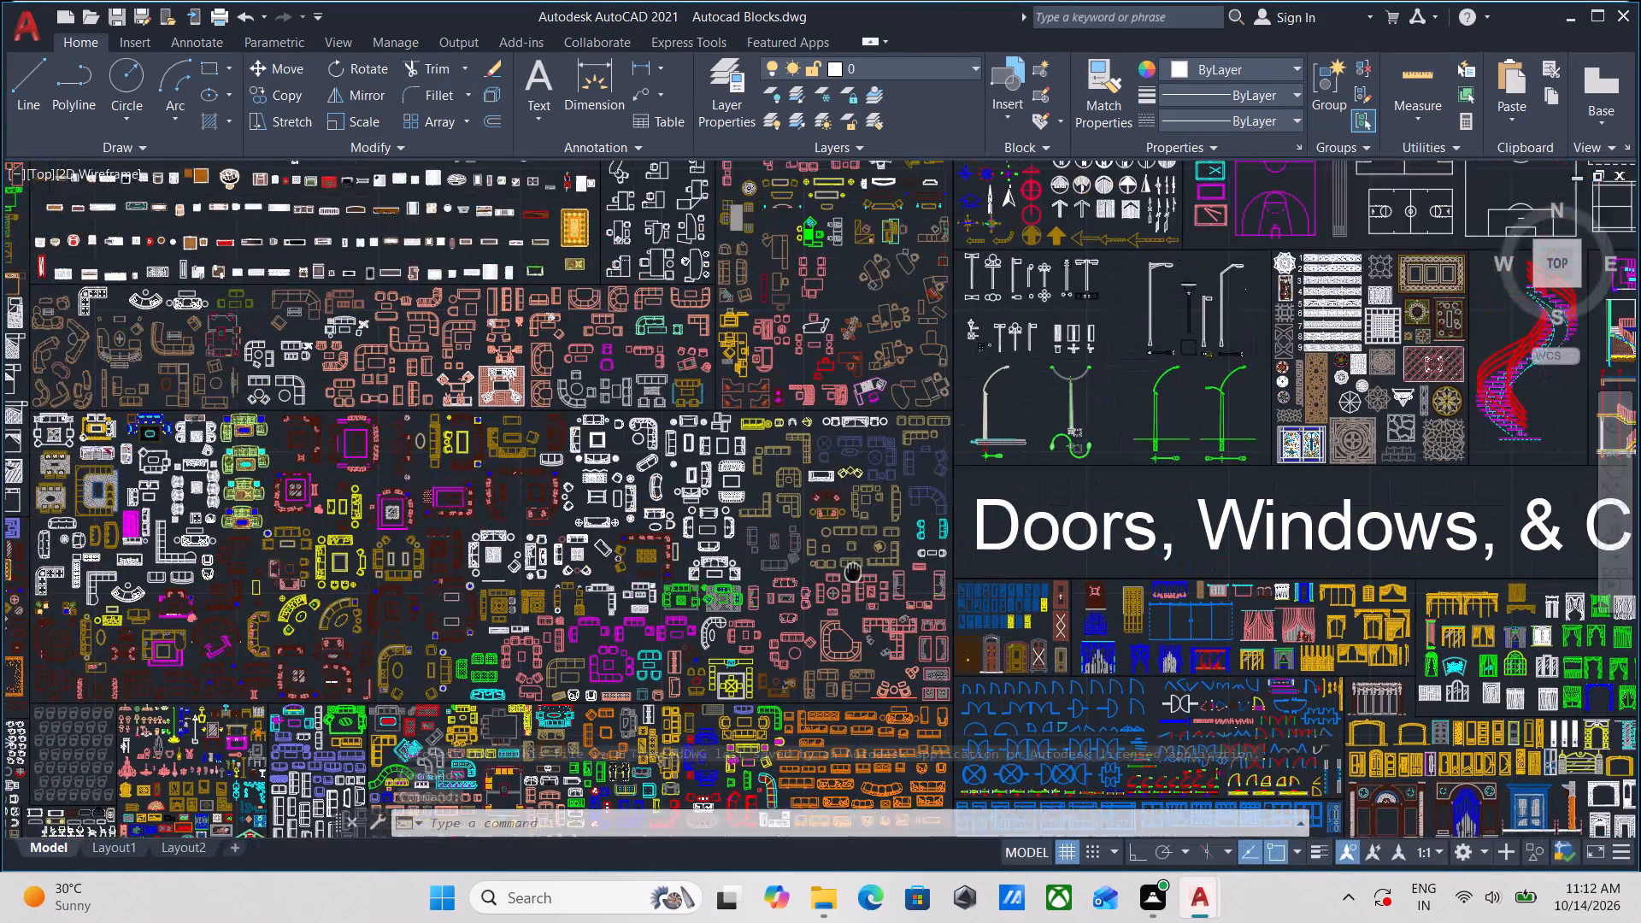
{"action": "middle_click_drag", "start_coordinate": [849, 579], "coordinate": [831, 608]}
{"action": "middle_click_drag", "start_coordinate": [1097, 480], "coordinate": [871, 550]}
{"action": "middle_click_drag", "start_coordinate": [1061, 417], "coordinate": [968, 505]}
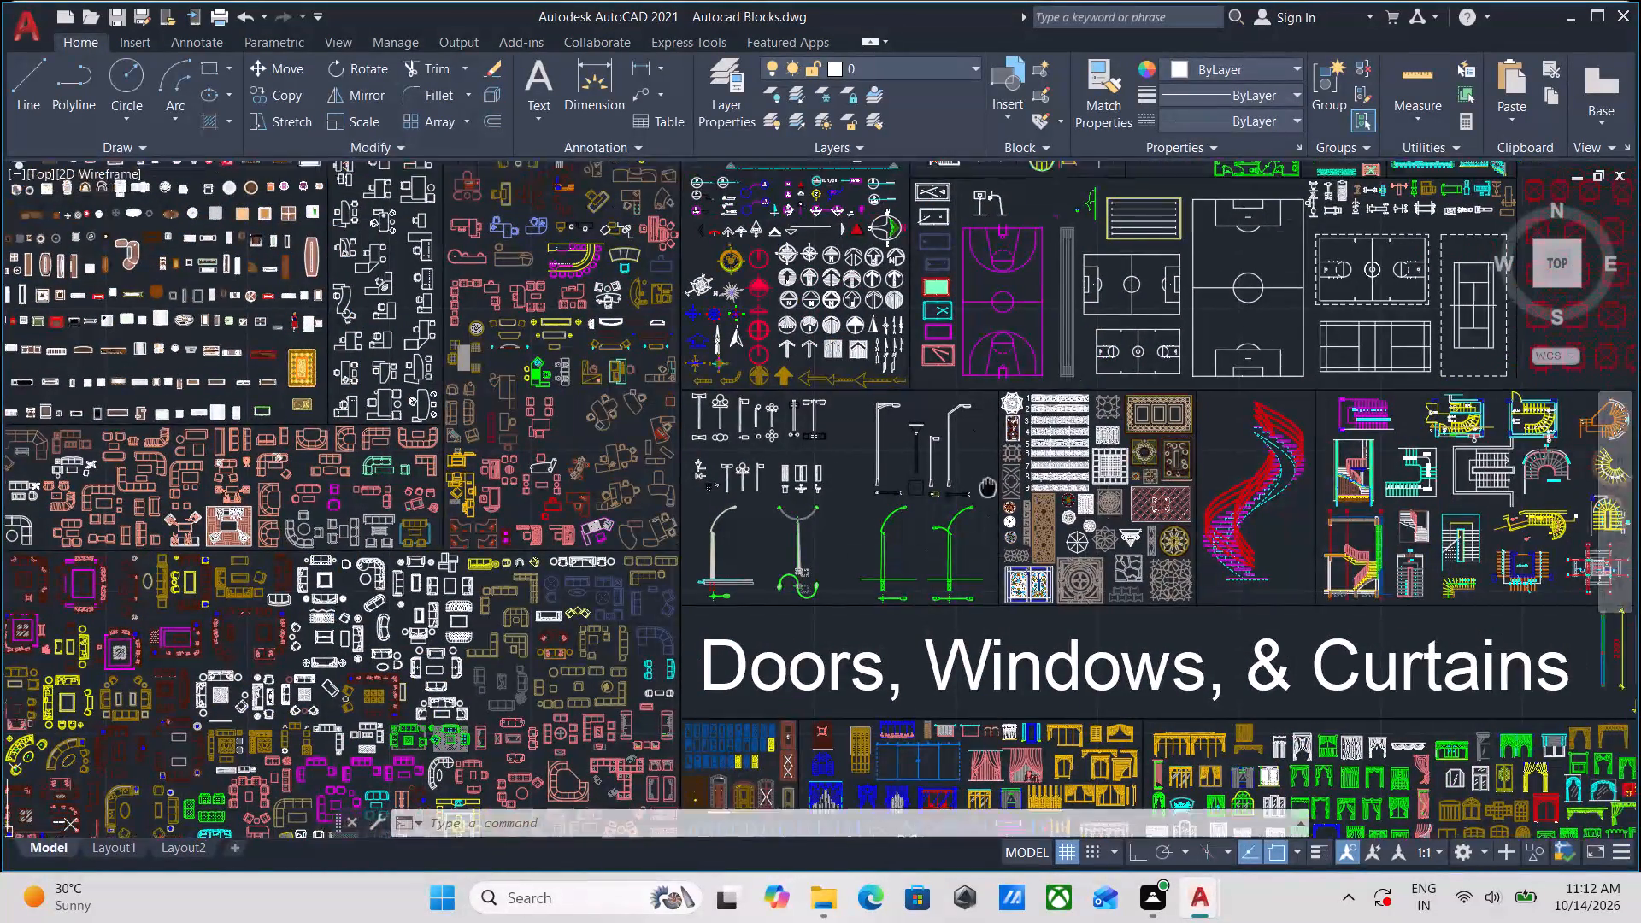
{"action": "middle_click_drag", "start_coordinate": [968, 505], "coordinate": [842, 612]}
{"action": "middle_click_drag", "start_coordinate": [886, 400], "coordinate": [959, 614]}
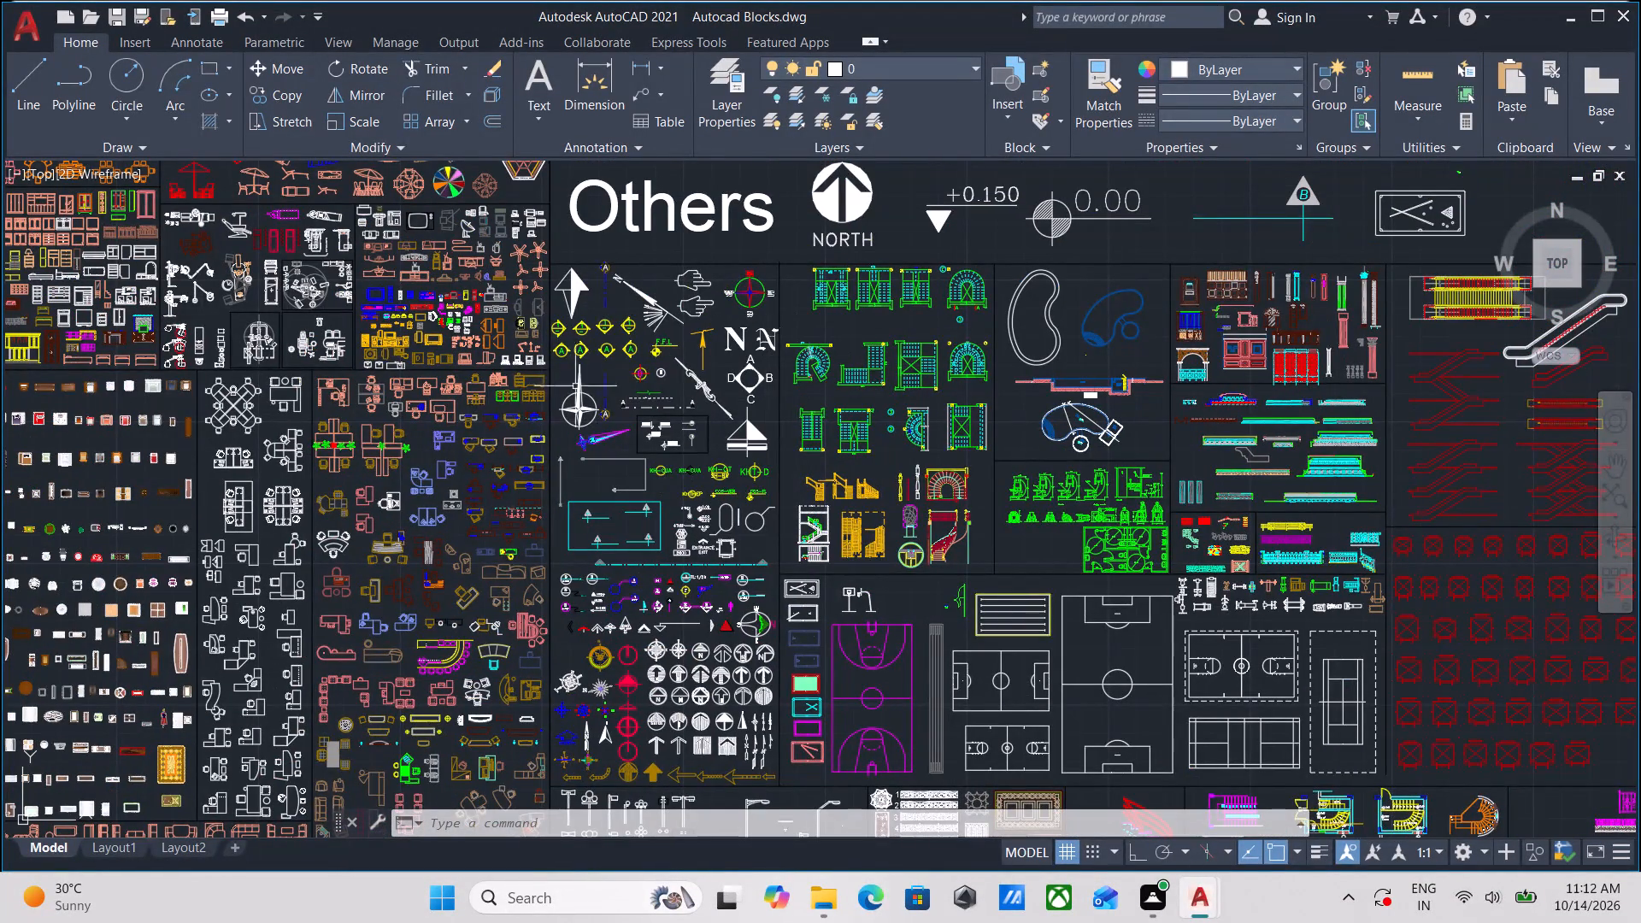
{"action": "scroll", "coordinate": [568, 384], "scroll_direction": "down", "scroll_amount": 1}
{"action": "middle_click_drag", "start_coordinate": [585, 374], "coordinate": [895, 247]}
{"action": "middle_click_drag", "start_coordinate": [562, 491], "coordinate": [800, 304]}
Look through the library's bed plan blocks to find a double bed suitable for the bedrooms.
{"action": "scroll", "coordinate": [482, 461], "scroll_direction": "up", "scroll_amount": 3}
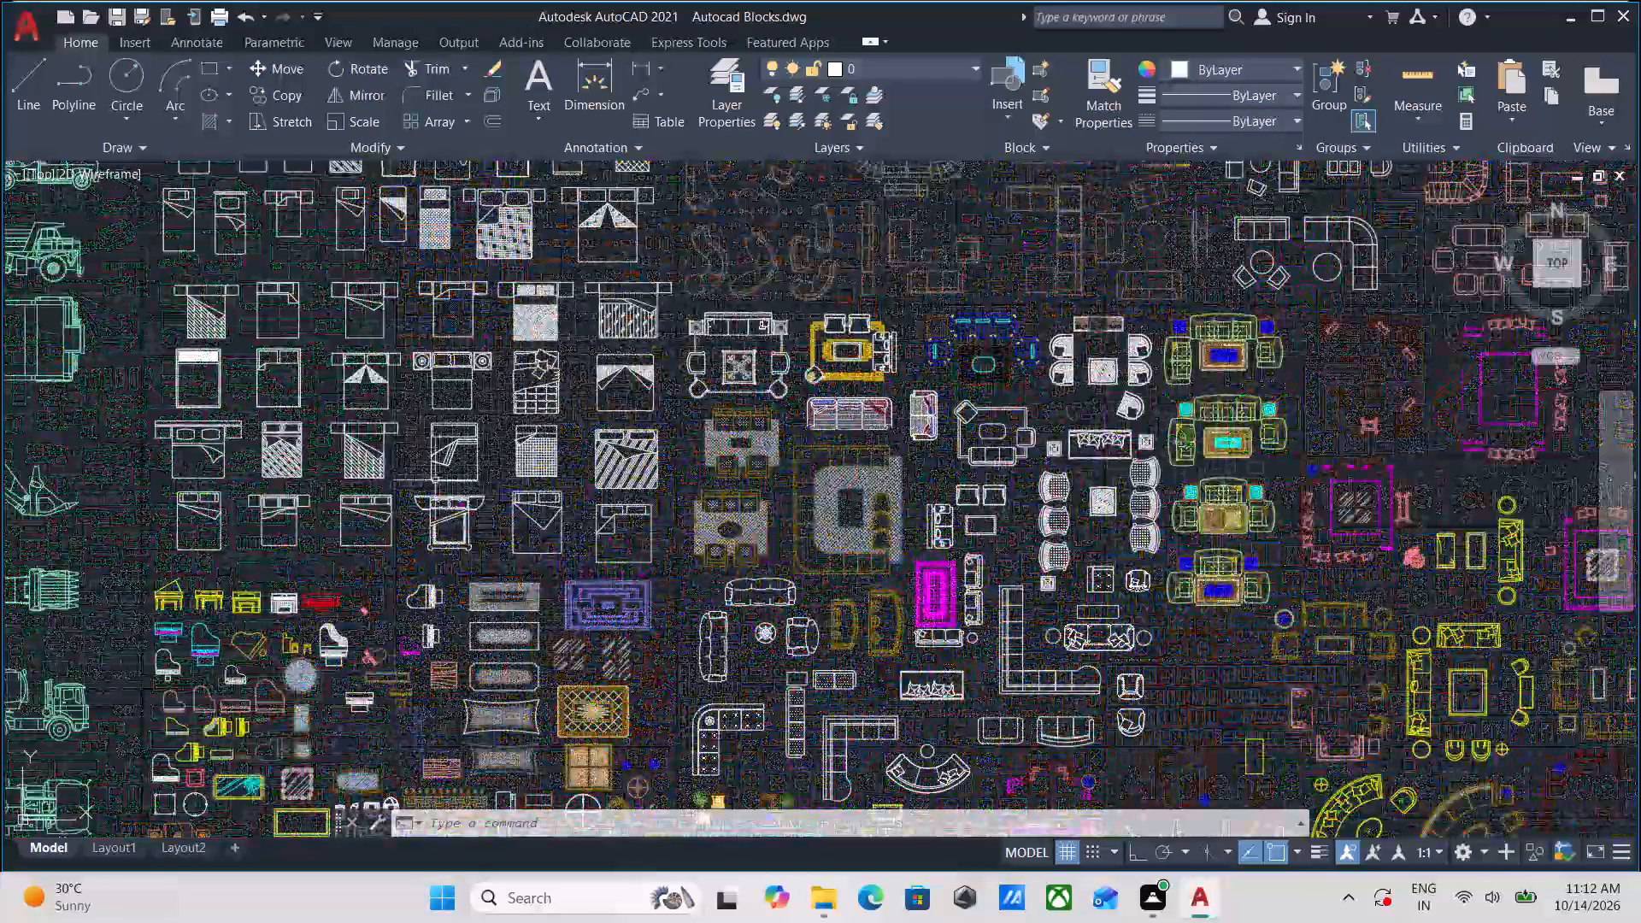
{"action": "middle_click_drag", "start_coordinate": [432, 523], "coordinate": [621, 714]}
{"action": "middle_click_drag", "start_coordinate": [583, 462], "coordinate": [605, 717]}
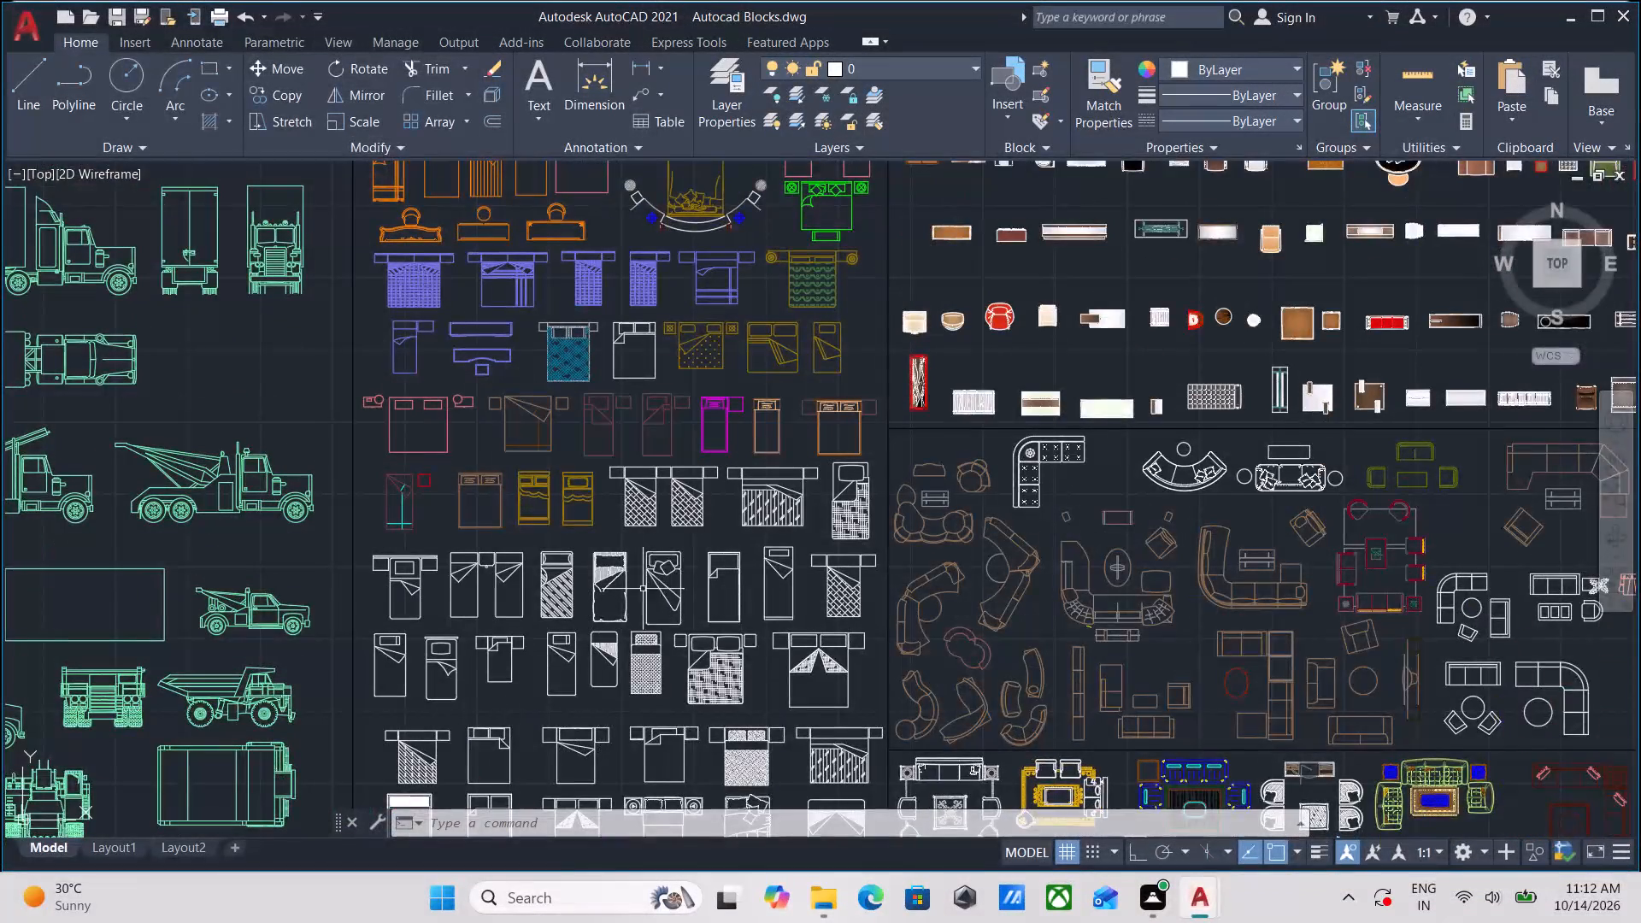
{"action": "middle_click_drag", "start_coordinate": [656, 559], "coordinate": [653, 679]}
{"action": "middle_click_drag", "start_coordinate": [702, 403], "coordinate": [700, 607]}
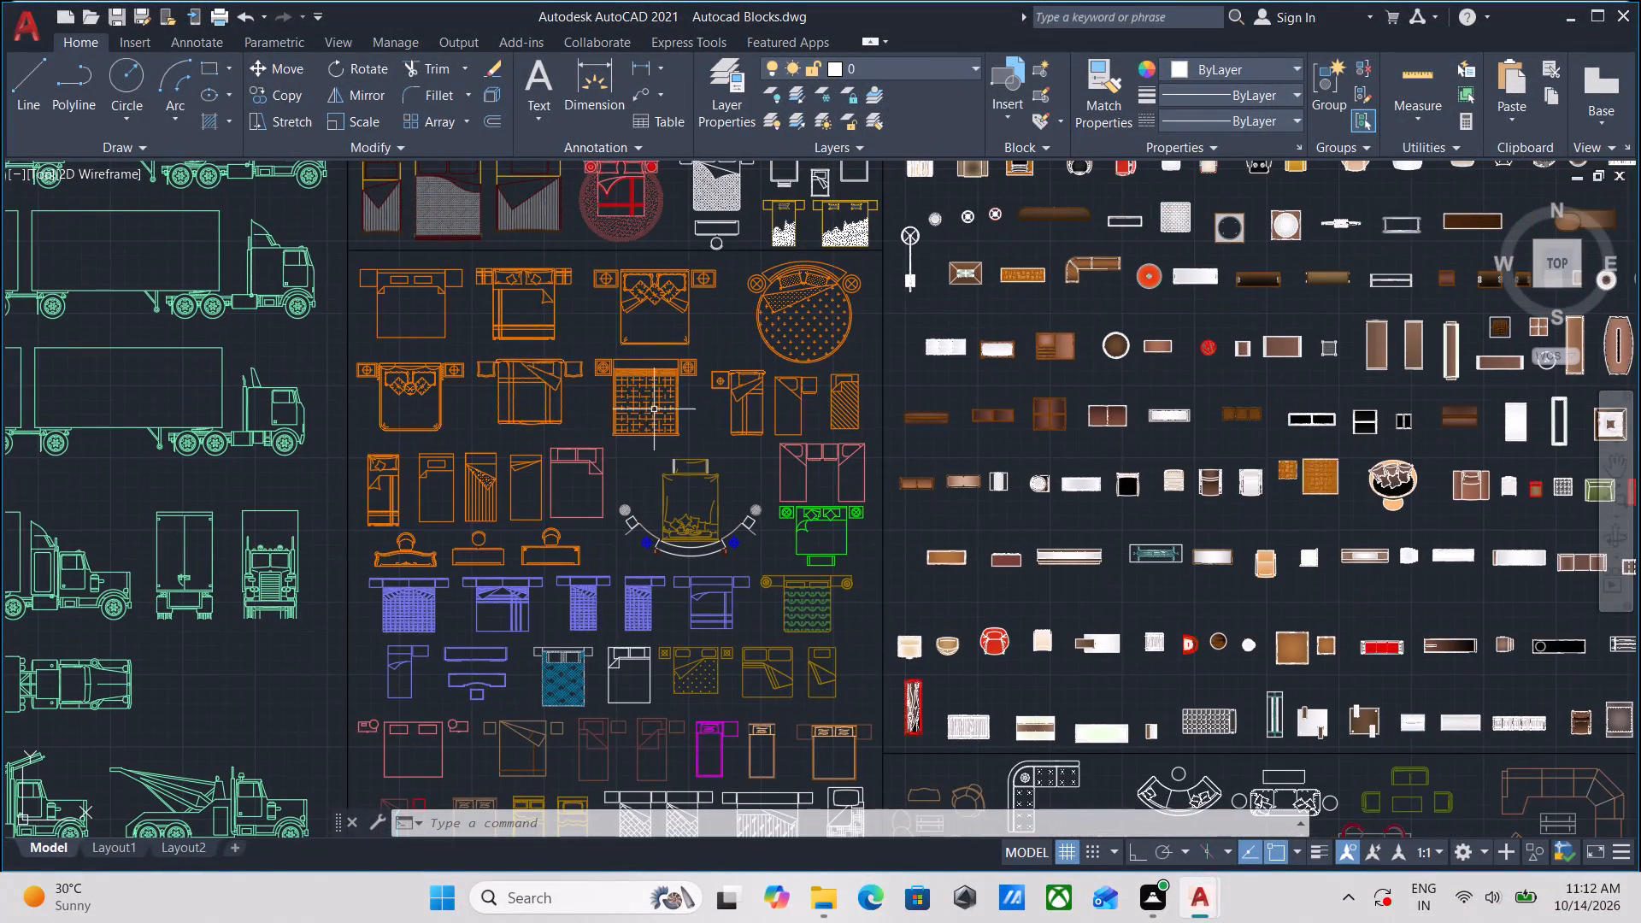
{"action": "middle_click_drag", "start_coordinate": [650, 441], "coordinate": [650, 597]}
{"action": "scroll", "coordinate": [744, 318], "scroll_direction": "up", "scroll_amount": 3}
{"action": "middle_click_drag", "start_coordinate": [744, 318], "coordinate": [747, 438]}
{"action": "scroll", "coordinate": [722, 417], "scroll_direction": "down", "scroll_amount": 1}
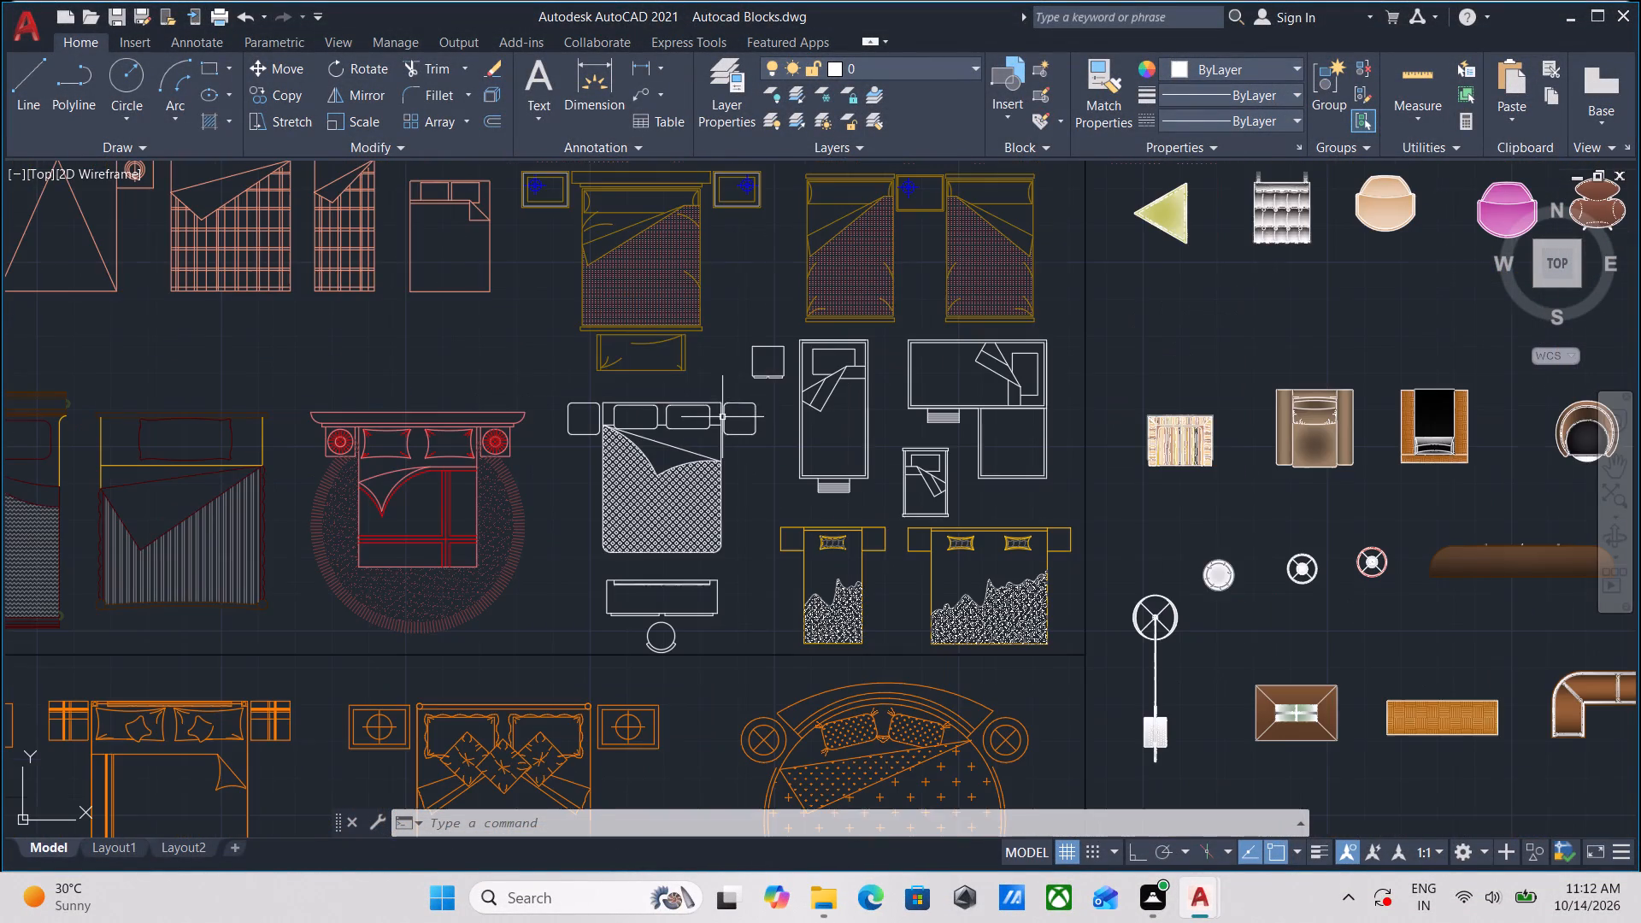
{"action": "middle_click_drag", "start_coordinate": [673, 409], "coordinate": [791, 296]}
{"action": "scroll", "coordinate": [705, 449], "scroll_direction": "down", "scroll_amount": 1}
{"action": "middle_click_drag", "start_coordinate": [704, 449], "coordinate": [836, 293]}
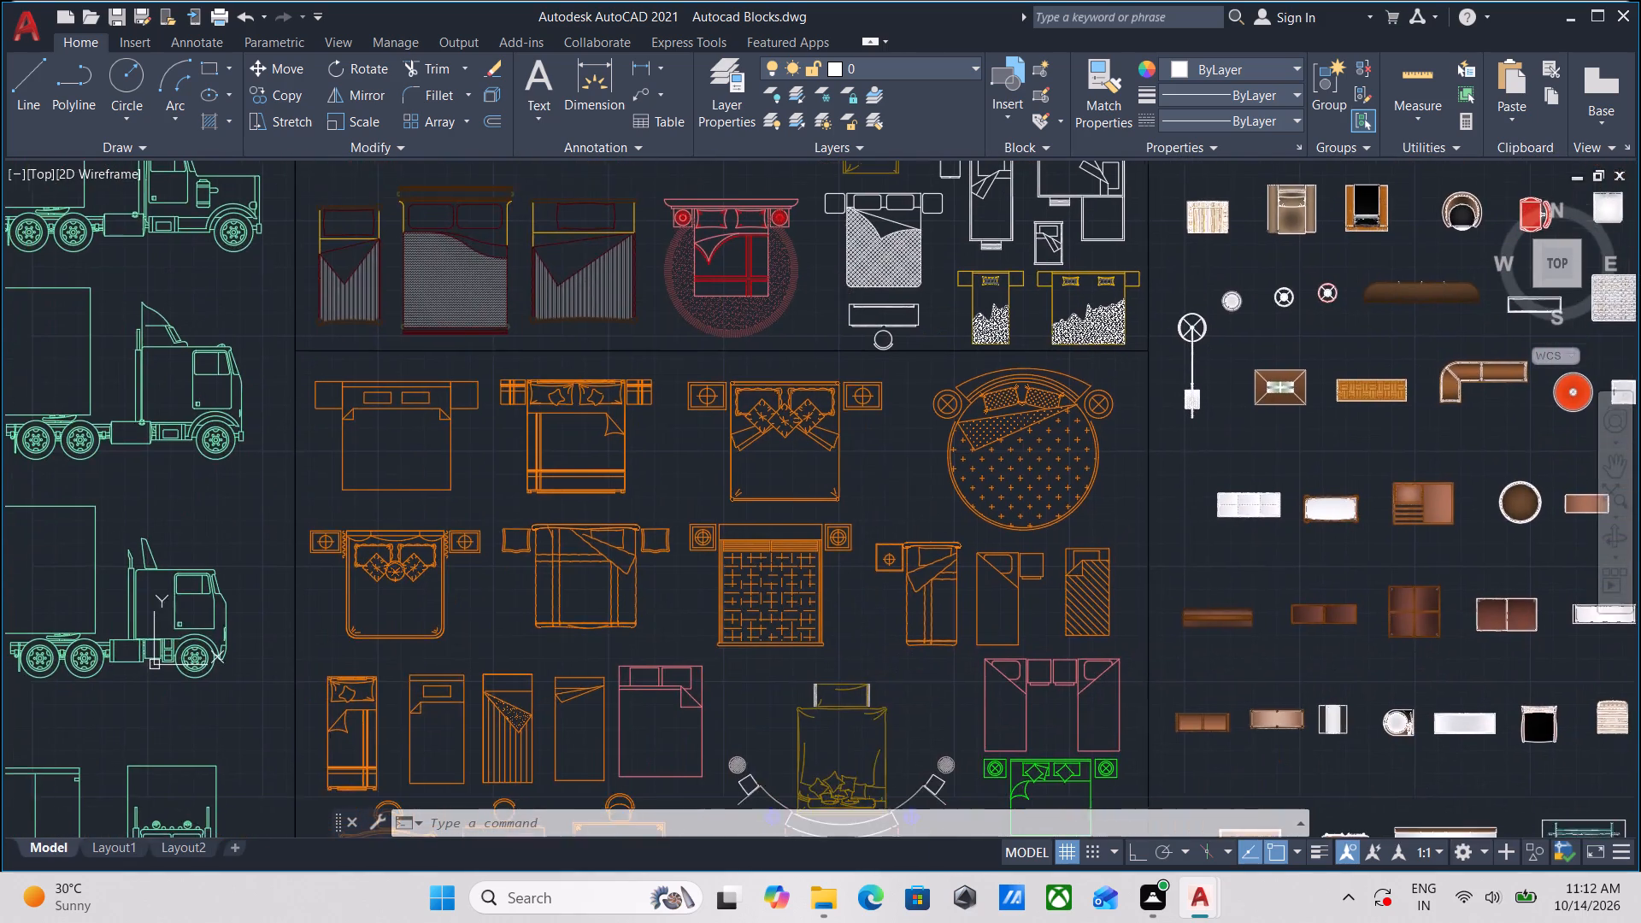
{"action": "scroll", "coordinate": [652, 409], "scroll_direction": "down", "scroll_amount": 1}
{"action": "middle_click_drag", "start_coordinate": [646, 423], "coordinate": [700, 332]}
{"action": "middle_click_drag", "start_coordinate": [681, 508], "coordinate": [728, 281]}
{"action": "middle_click_drag", "start_coordinate": [754, 450], "coordinate": [666, 276]}
{"action": "middle_click_drag", "start_coordinate": [744, 520], "coordinate": [713, 236]}
{"action": "middle_click_drag", "start_coordinate": [835, 502], "coordinate": [829, 482]}
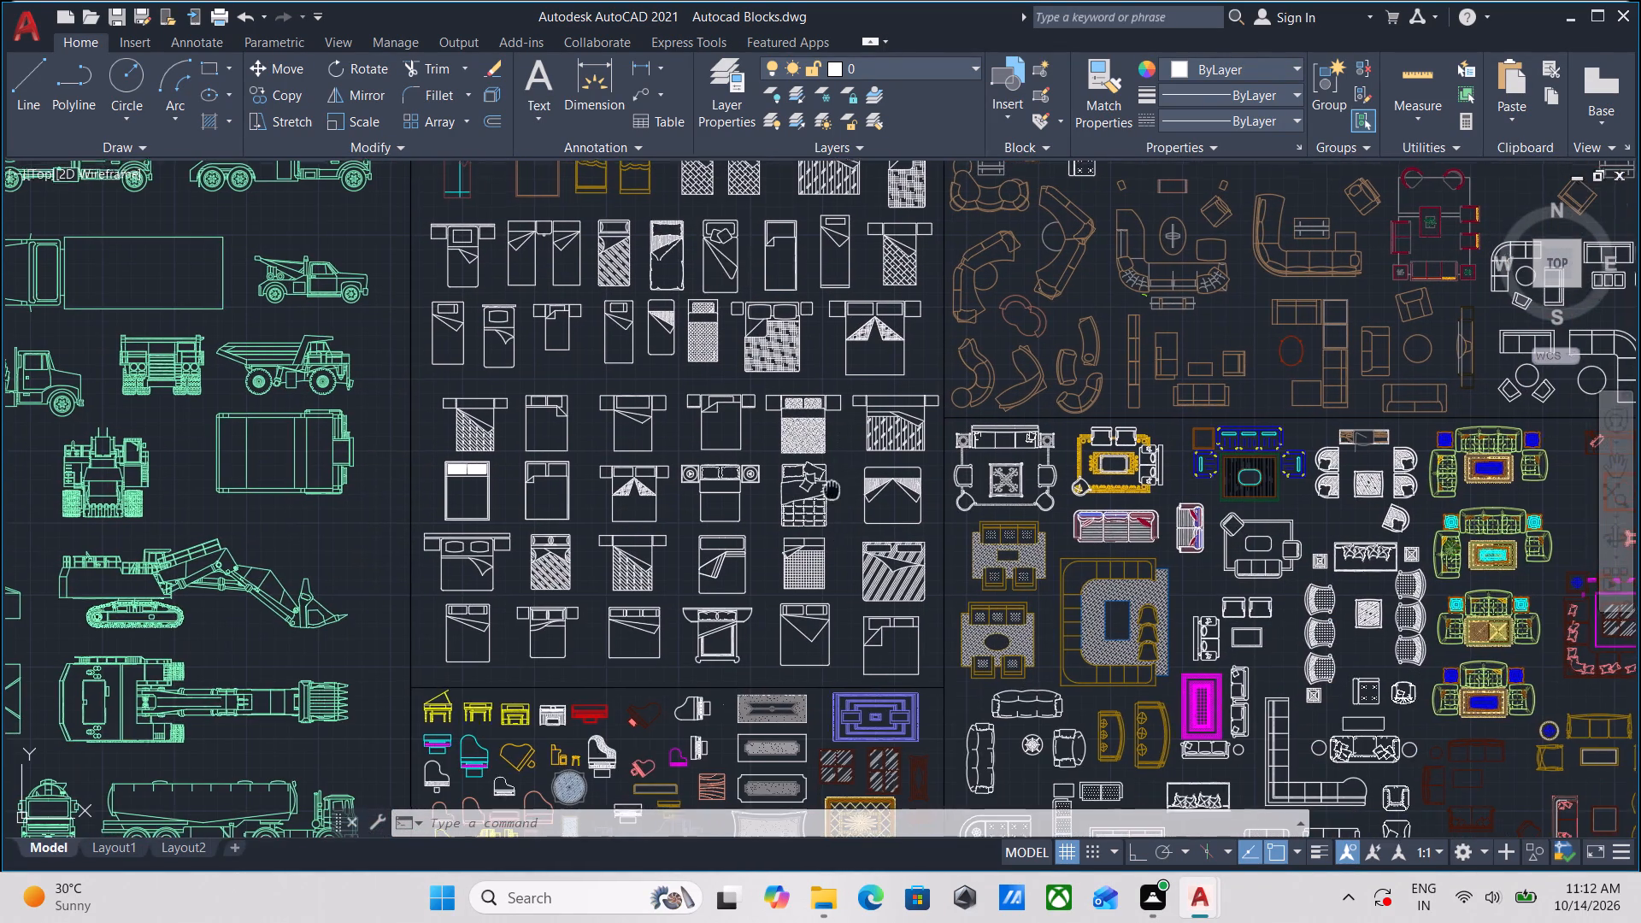
{"action": "middle_click_drag", "start_coordinate": [829, 482], "coordinate": [806, 367]}
{"action": "scroll", "coordinate": [776, 558], "scroll_direction": "up", "scroll_amount": 1}
{"action": "middle_click_drag", "start_coordinate": [774, 561], "coordinate": [842, 338]}
{"action": "scroll", "coordinate": [663, 497], "scroll_direction": "down", "scroll_amount": 1}
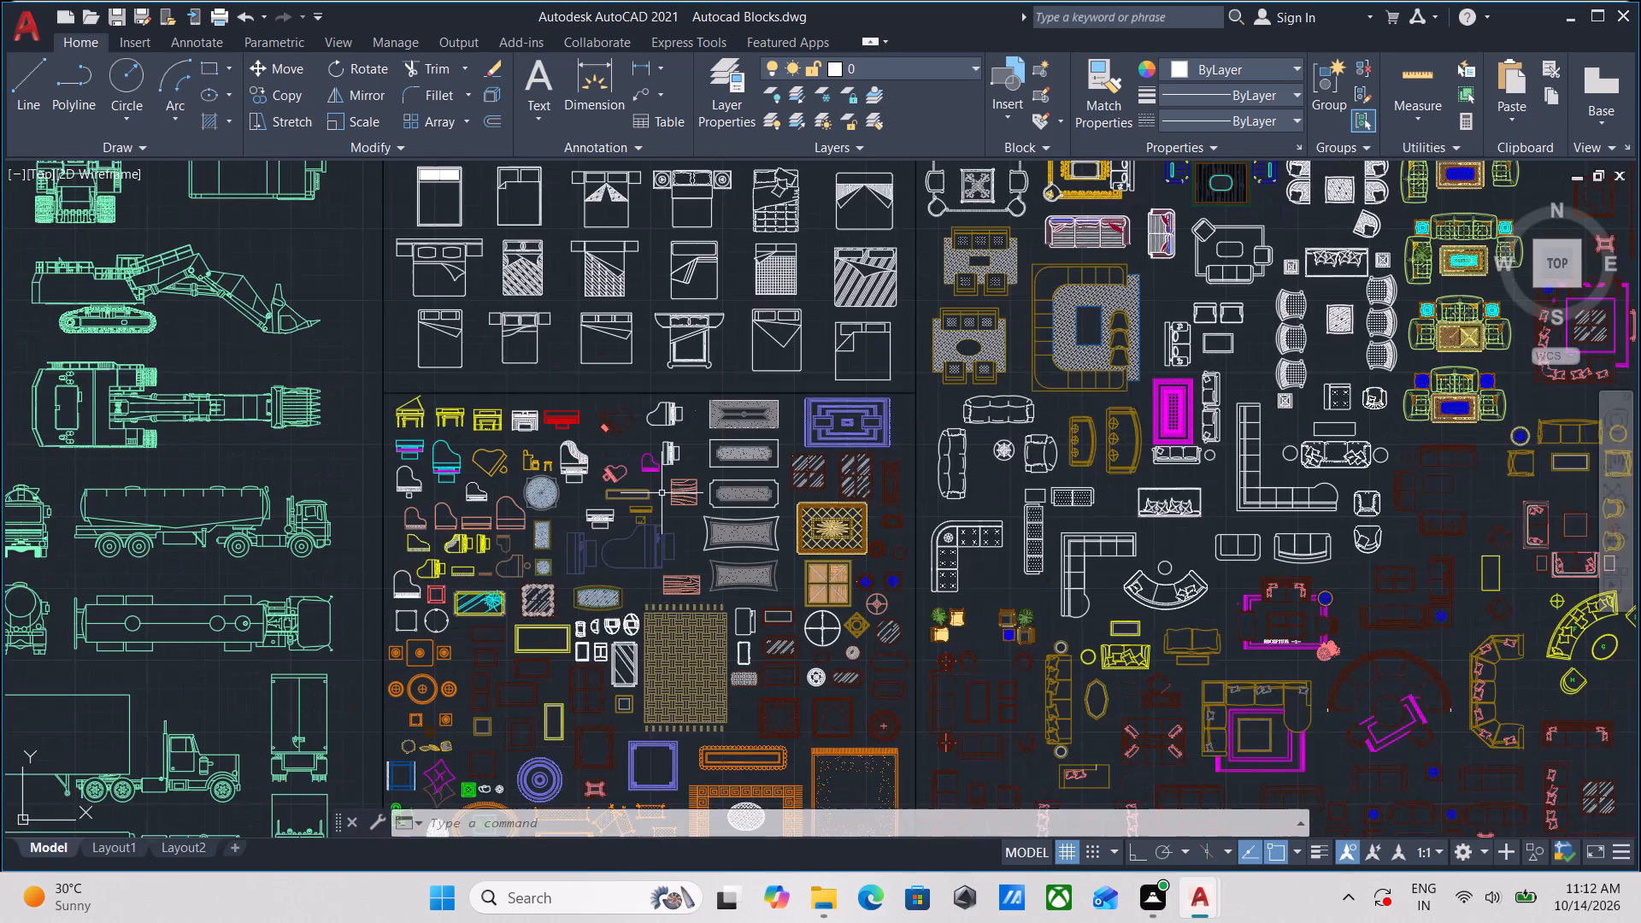
{"action": "middle_click_drag", "start_coordinate": [662, 493], "coordinate": [633, 354]}
{"action": "scroll", "coordinate": [629, 417], "scroll_direction": "down", "scroll_amount": 1}
{"action": "middle_click_drag", "start_coordinate": [629, 417], "coordinate": [697, 247]}
{"action": "scroll", "coordinate": [697, 473], "scroll_direction": "up", "scroll_amount": 1}
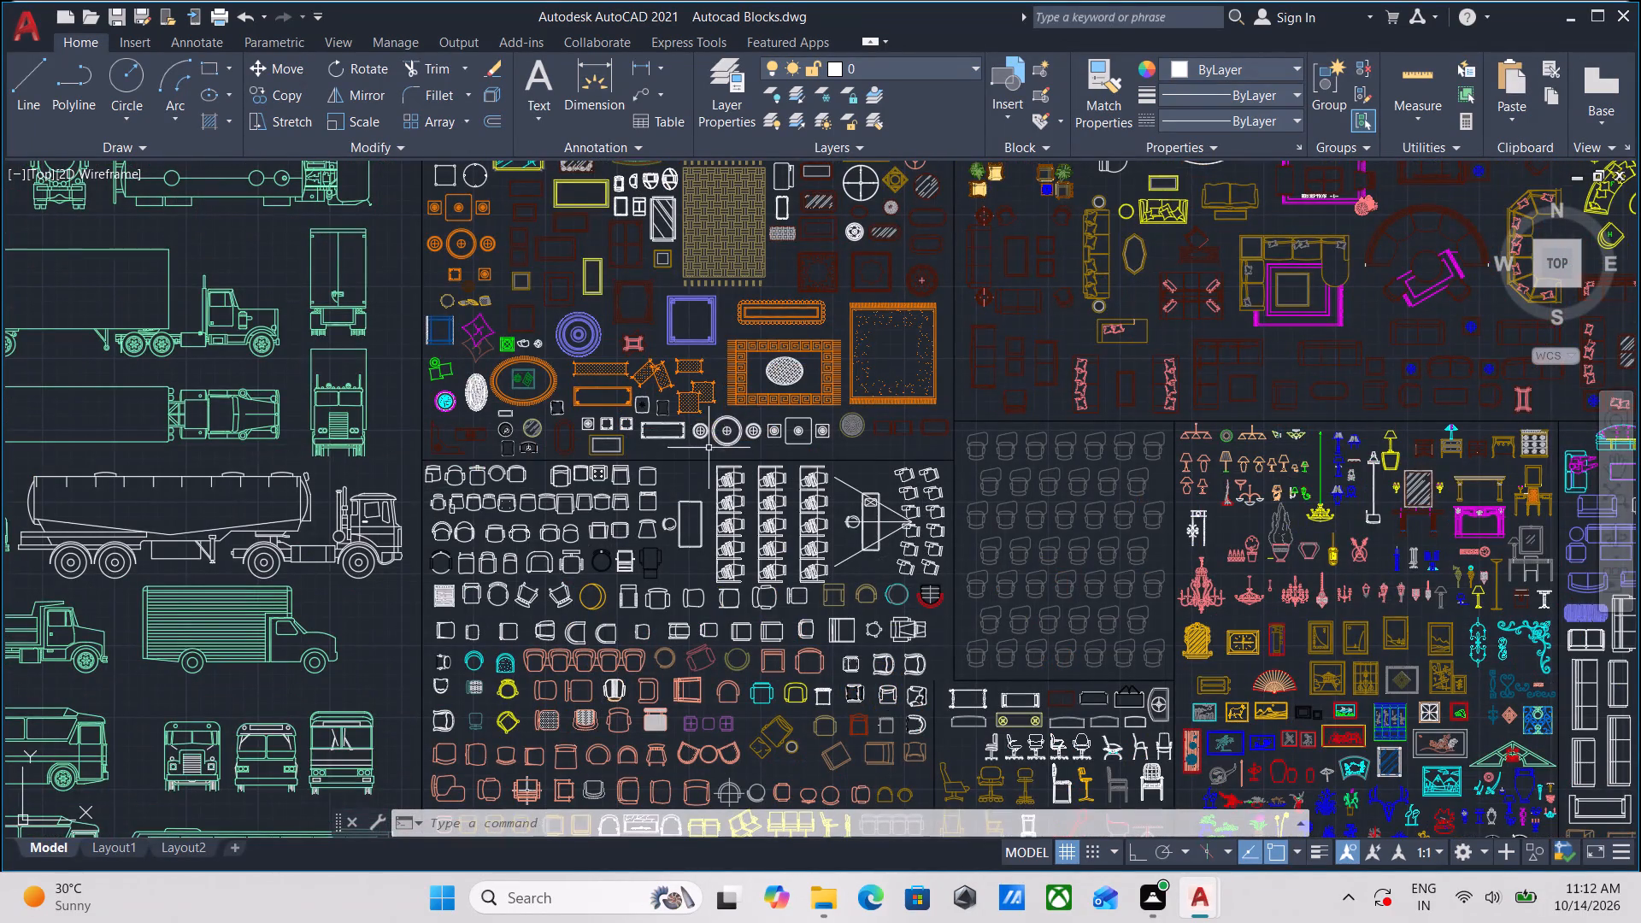
{"action": "middle_click_drag", "start_coordinate": [925, 423], "coordinate": [852, 552]}
{"action": "middle_click_drag", "start_coordinate": [859, 447], "coordinate": [795, 598]}
{"action": "middle_click_drag", "start_coordinate": [804, 473], "coordinate": [752, 651]}
{"action": "middle_click_drag", "start_coordinate": [706, 511], "coordinate": [683, 695]}
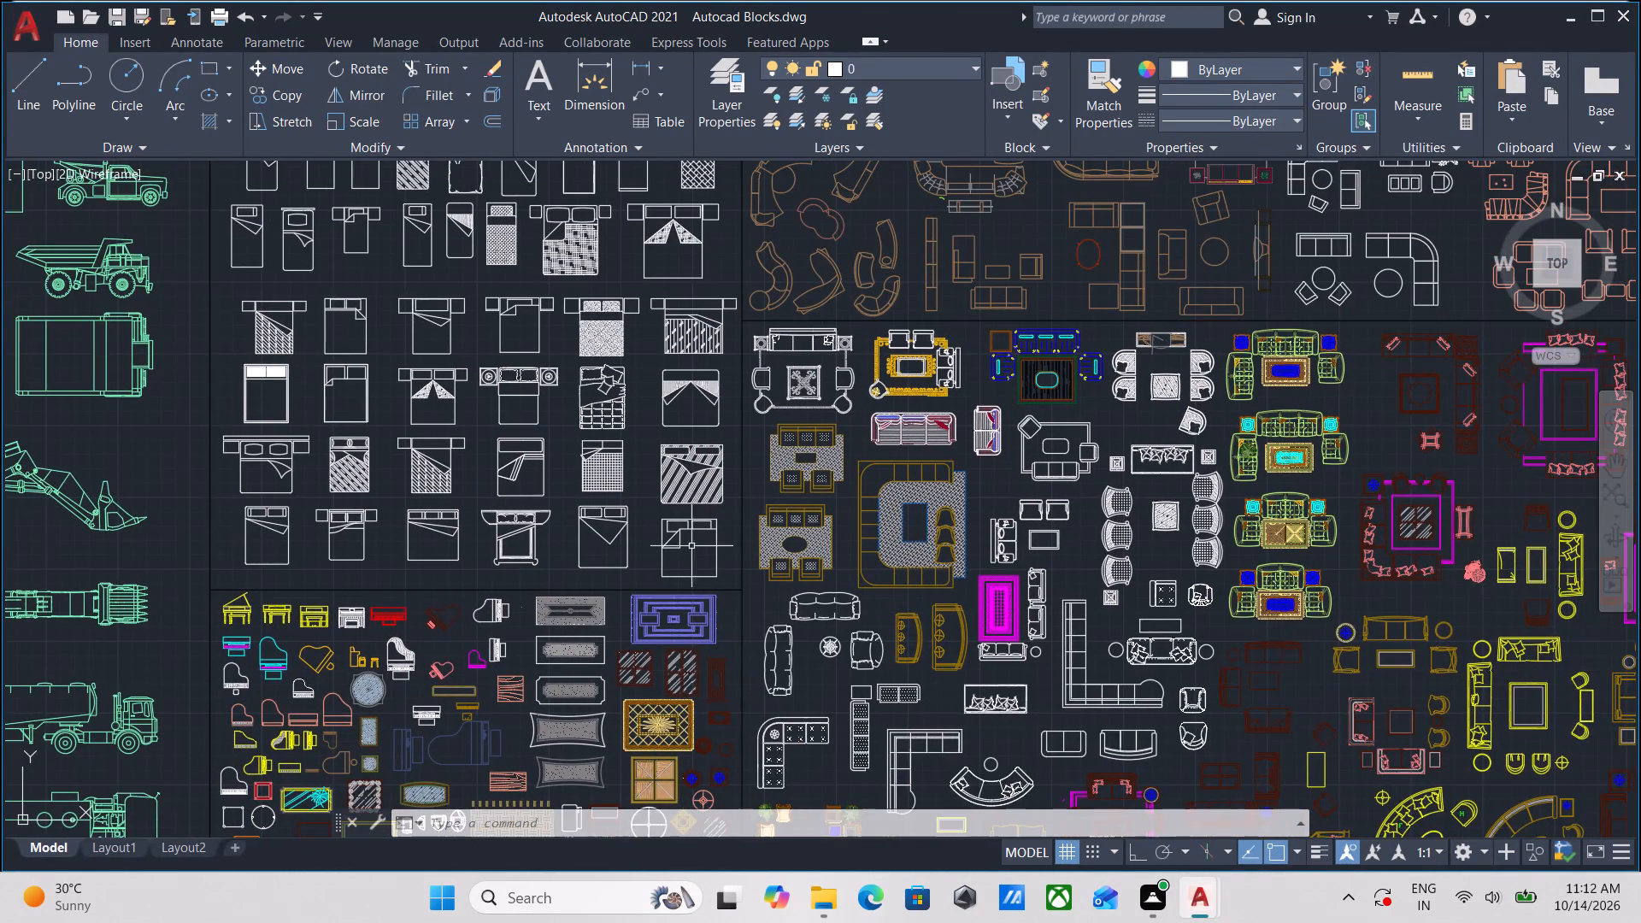
{"action": "middle_click_drag", "start_coordinate": [697, 509], "coordinate": [661, 670]}
{"action": "middle_click_drag", "start_coordinate": [662, 479], "coordinate": [658, 614]}
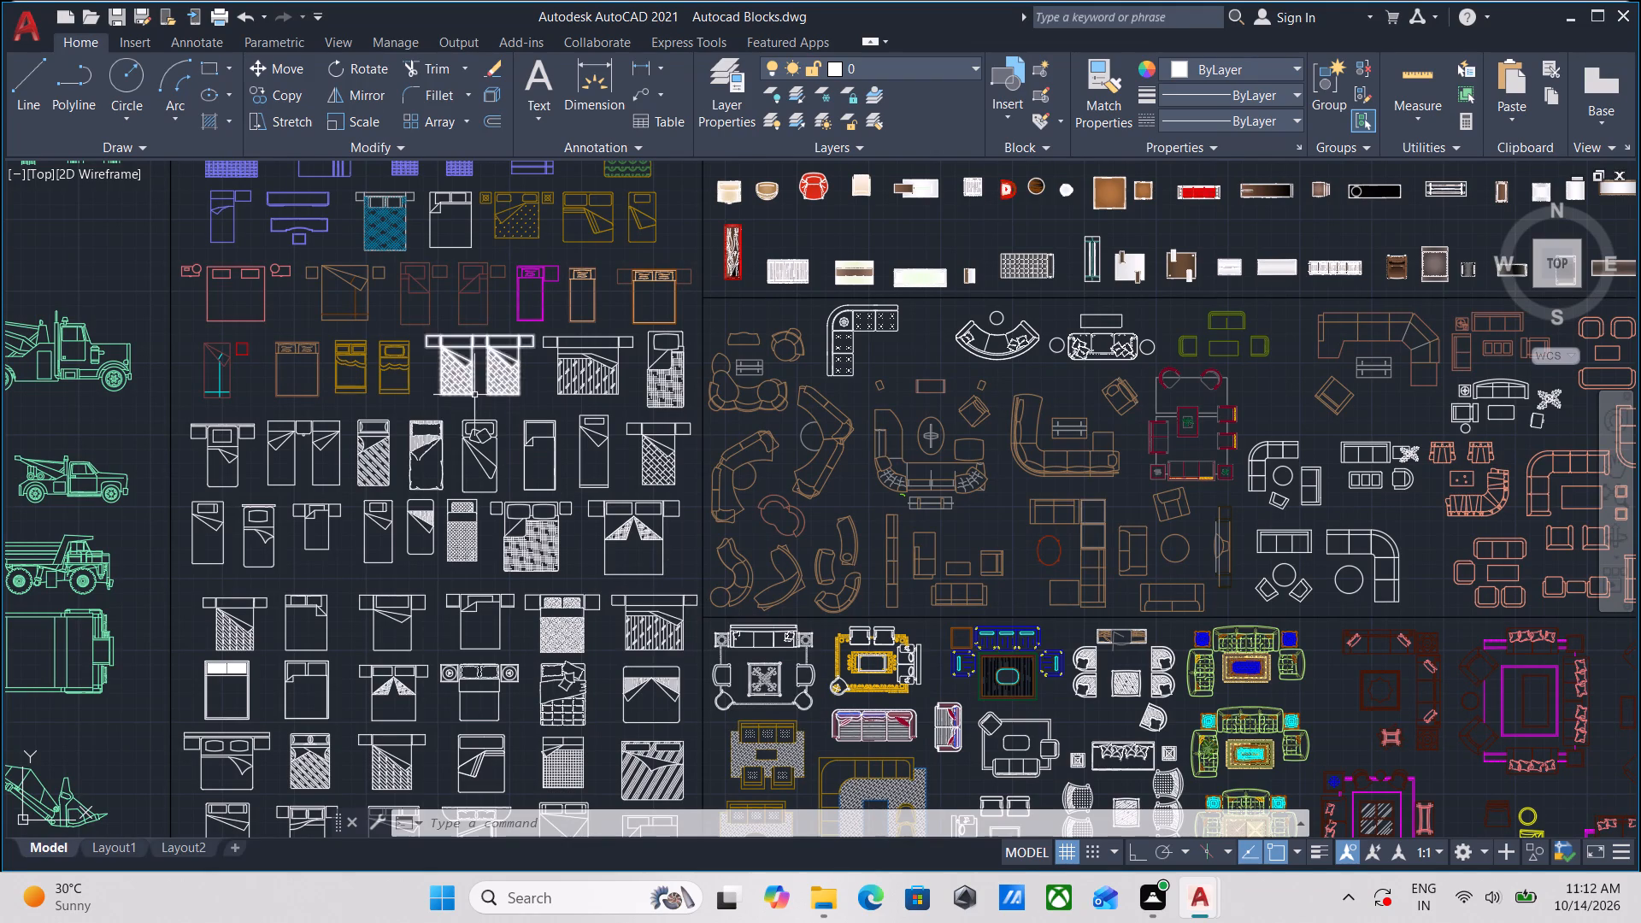
{"action": "middle_click_drag", "start_coordinate": [473, 396], "coordinate": [505, 636]}
{"action": "middle_click_drag", "start_coordinate": [544, 326], "coordinate": [535, 464]}
{"action": "middle_click_drag", "start_coordinate": [533, 340], "coordinate": [560, 434]}
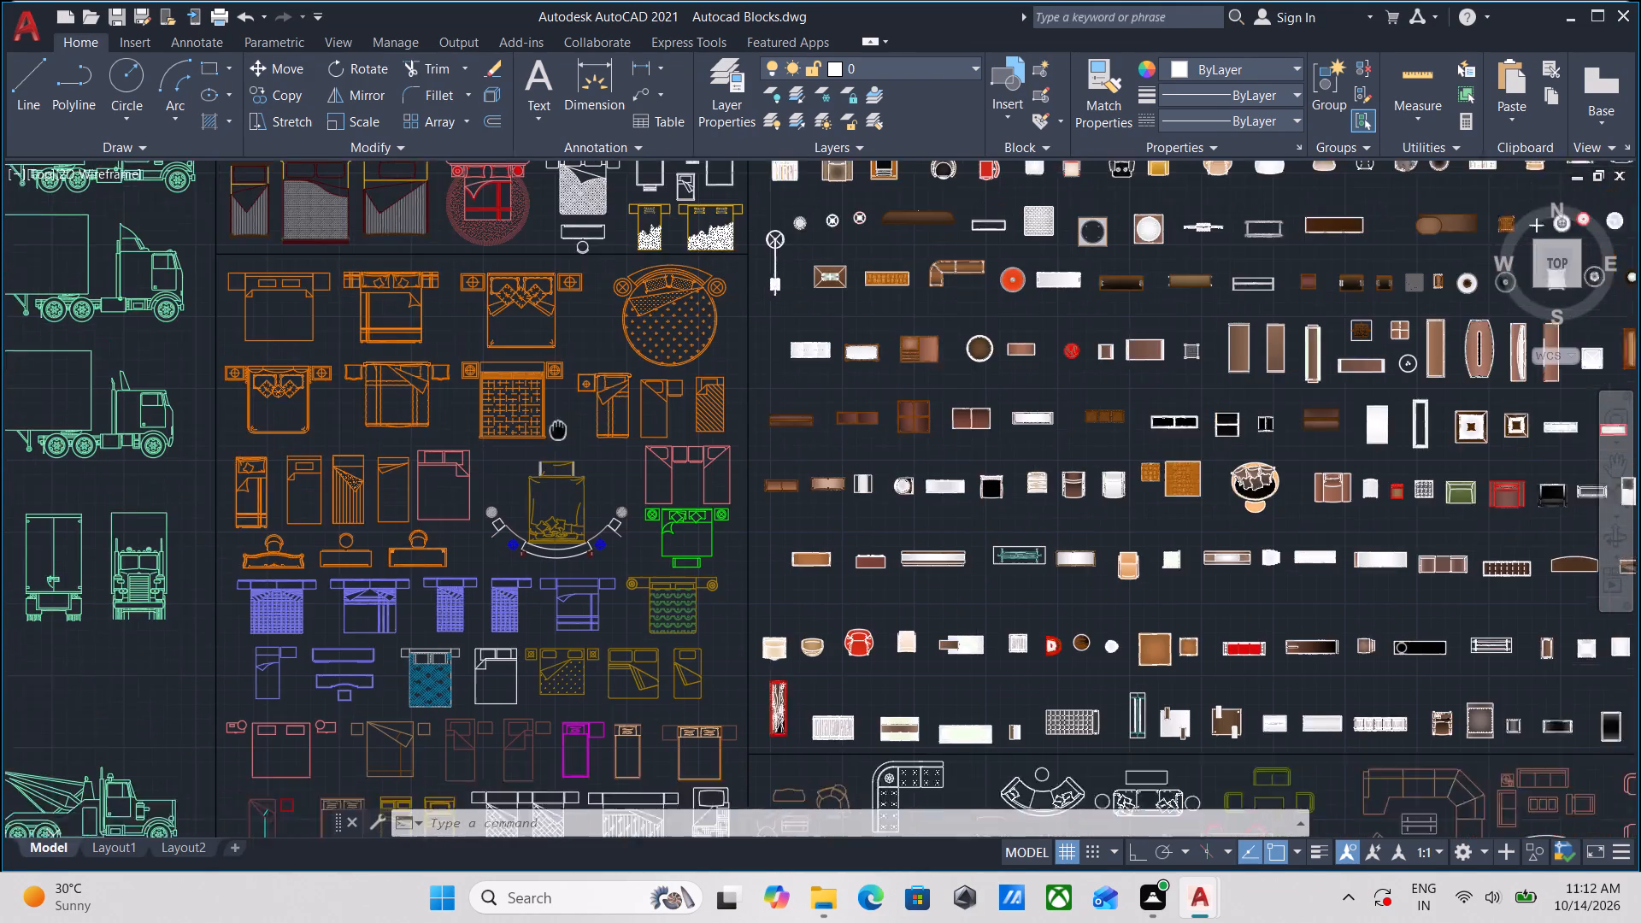
{"action": "middle_click_drag", "start_coordinate": [560, 434], "coordinate": [565, 459]}
{"action": "middle_click_drag", "start_coordinate": [626, 409], "coordinate": [656, 484]}
{"action": "scroll", "coordinate": [566, 530], "scroll_direction": "up", "scroll_amount": 2}
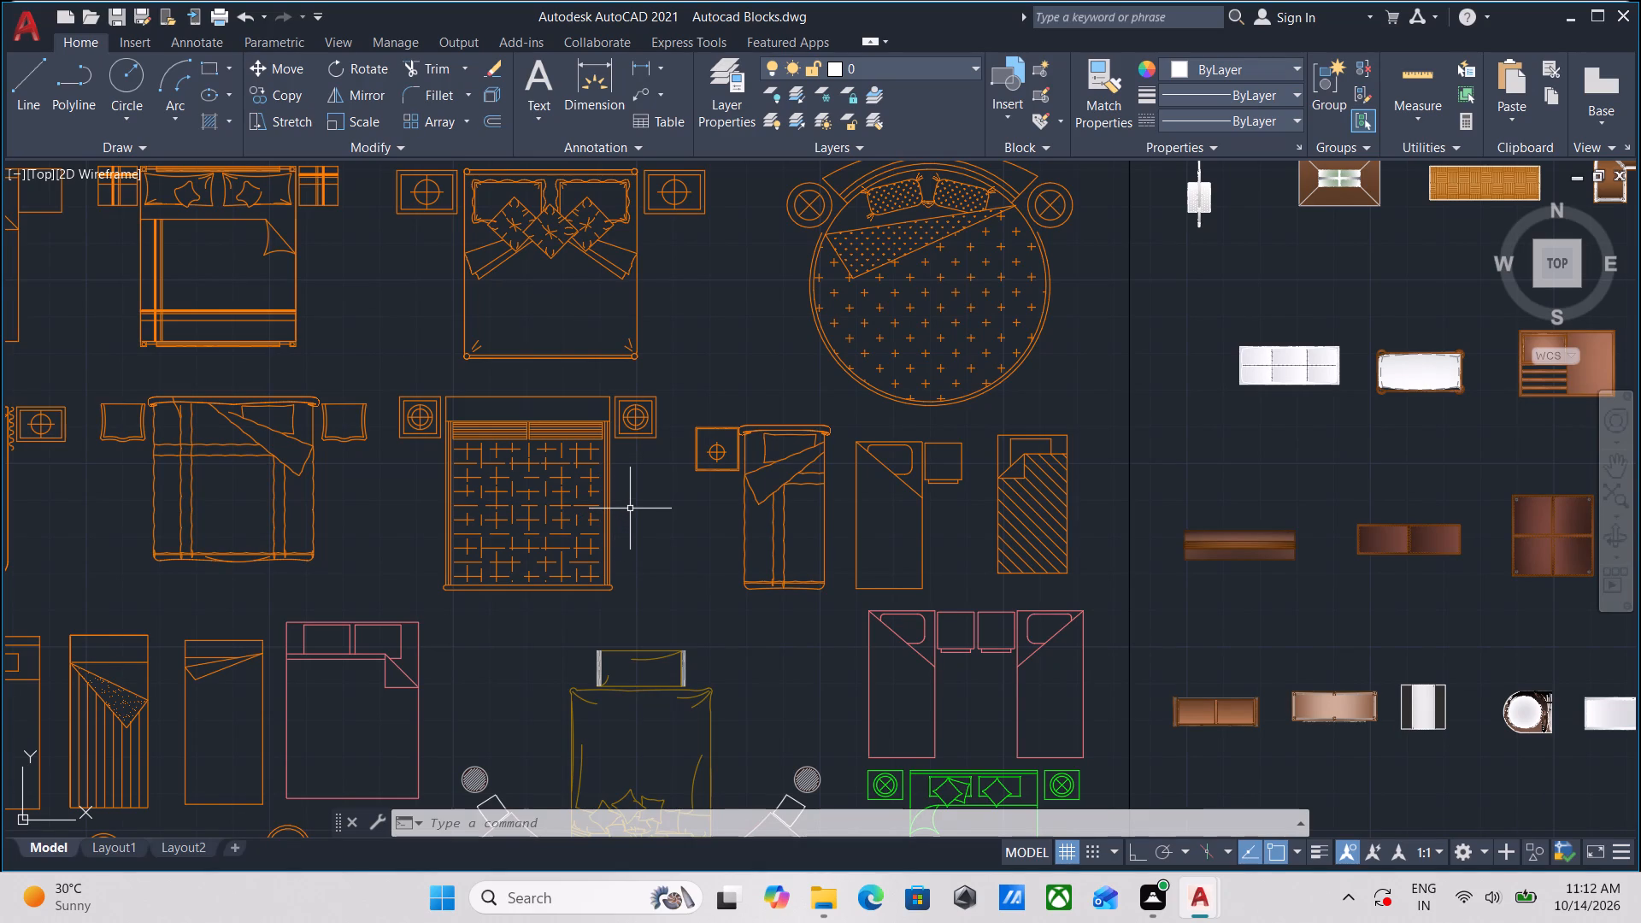
{"action": "scroll", "coordinate": [634, 505], "scroll_direction": "down", "scroll_amount": 2}
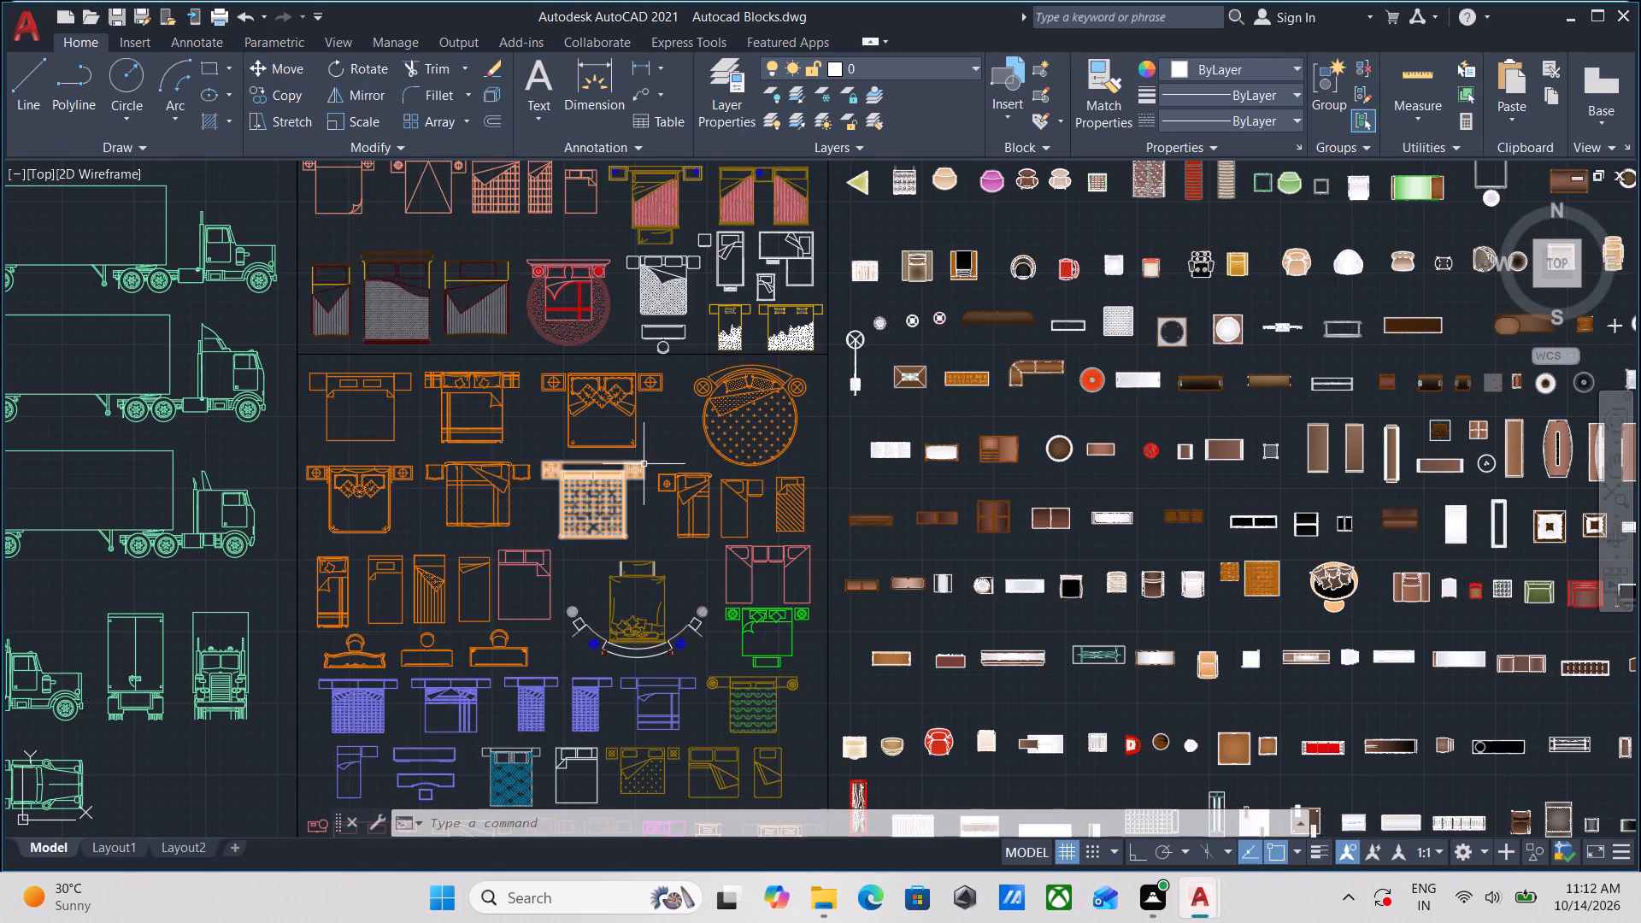
{"action": "scroll", "coordinate": [644, 464], "scroll_direction": "down", "scroll_amount": 1}
{"action": "middle_click_drag", "start_coordinate": [651, 387], "coordinate": [657, 499]}
{"action": "scroll", "coordinate": [596, 389], "scroll_direction": "up", "scroll_amount": 2}
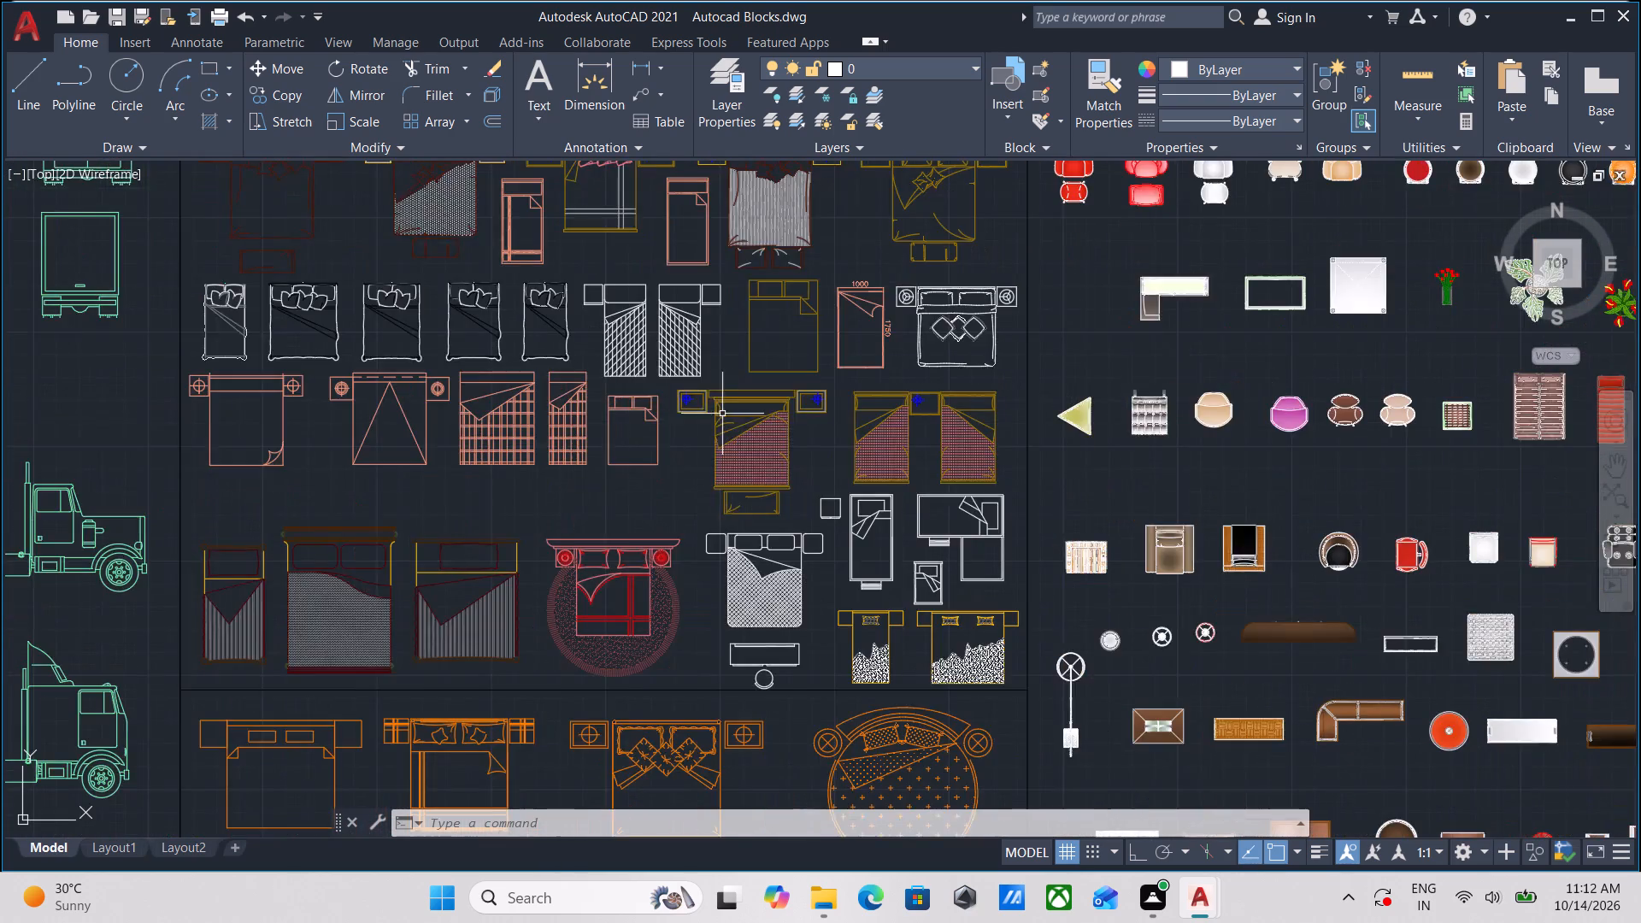
{"action": "scroll", "coordinate": [734, 414], "scroll_direction": "down", "scroll_amount": 1}
{"action": "middle_click_drag", "start_coordinate": [734, 414], "coordinate": [671, 559]}
{"action": "middle_click_drag", "start_coordinate": [666, 349], "coordinate": [691, 587]}
{"action": "middle_click_drag", "start_coordinate": [638, 403], "coordinate": [552, 863]}
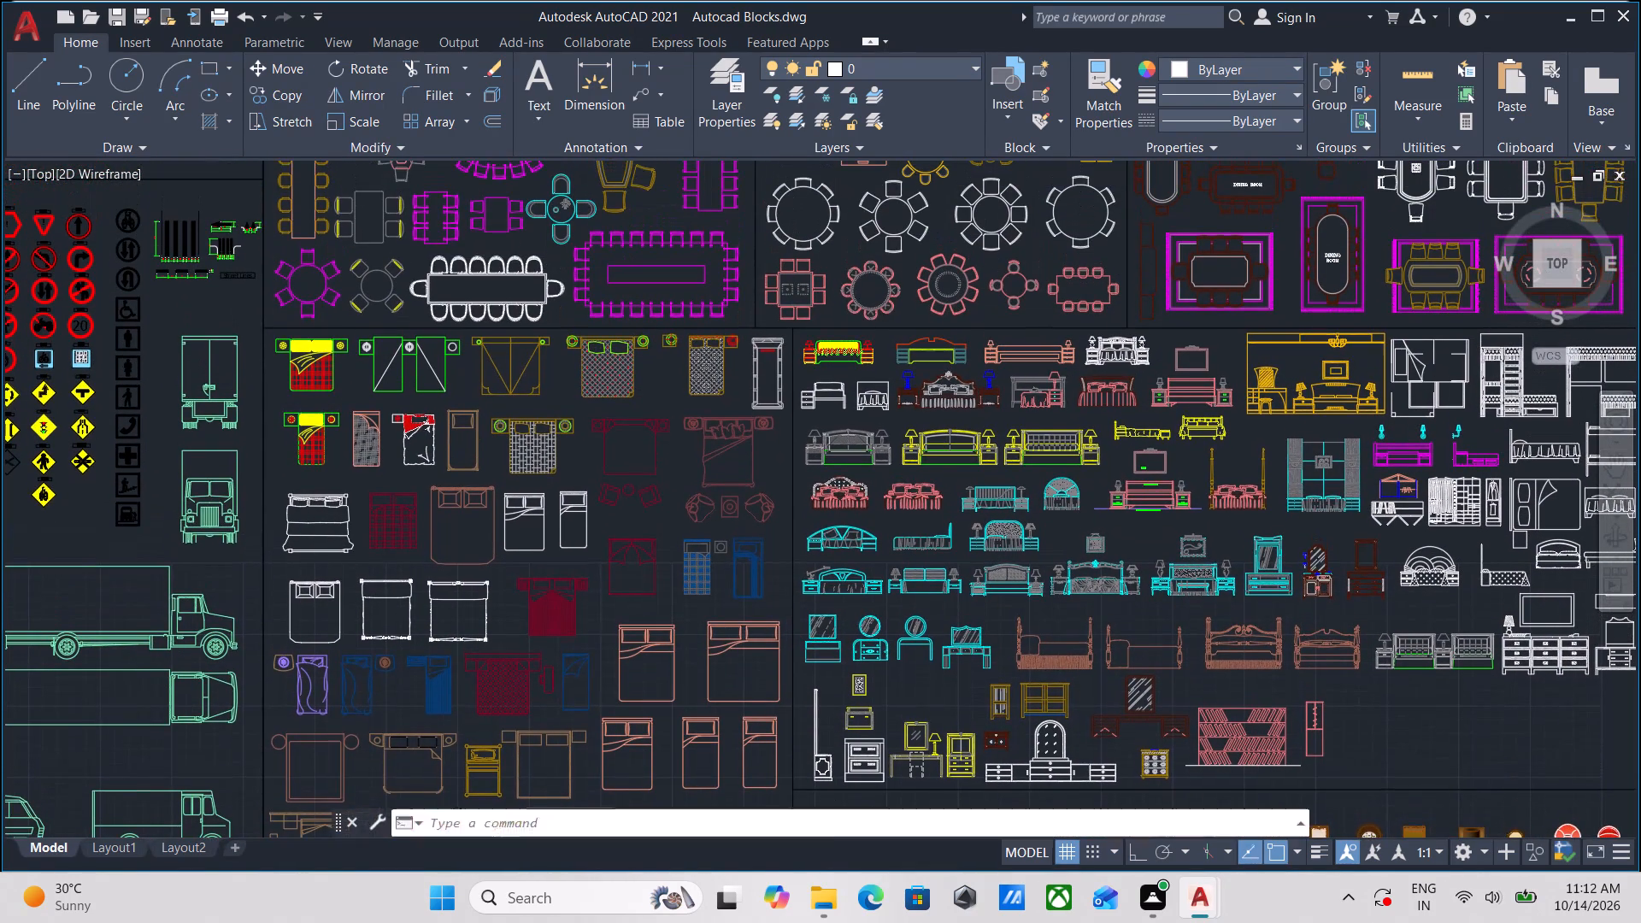
Look over the dining table and chair sets above the bed blocks.
{"action": "middle_click_drag", "start_coordinate": [554, 354], "coordinate": [442, 625]}
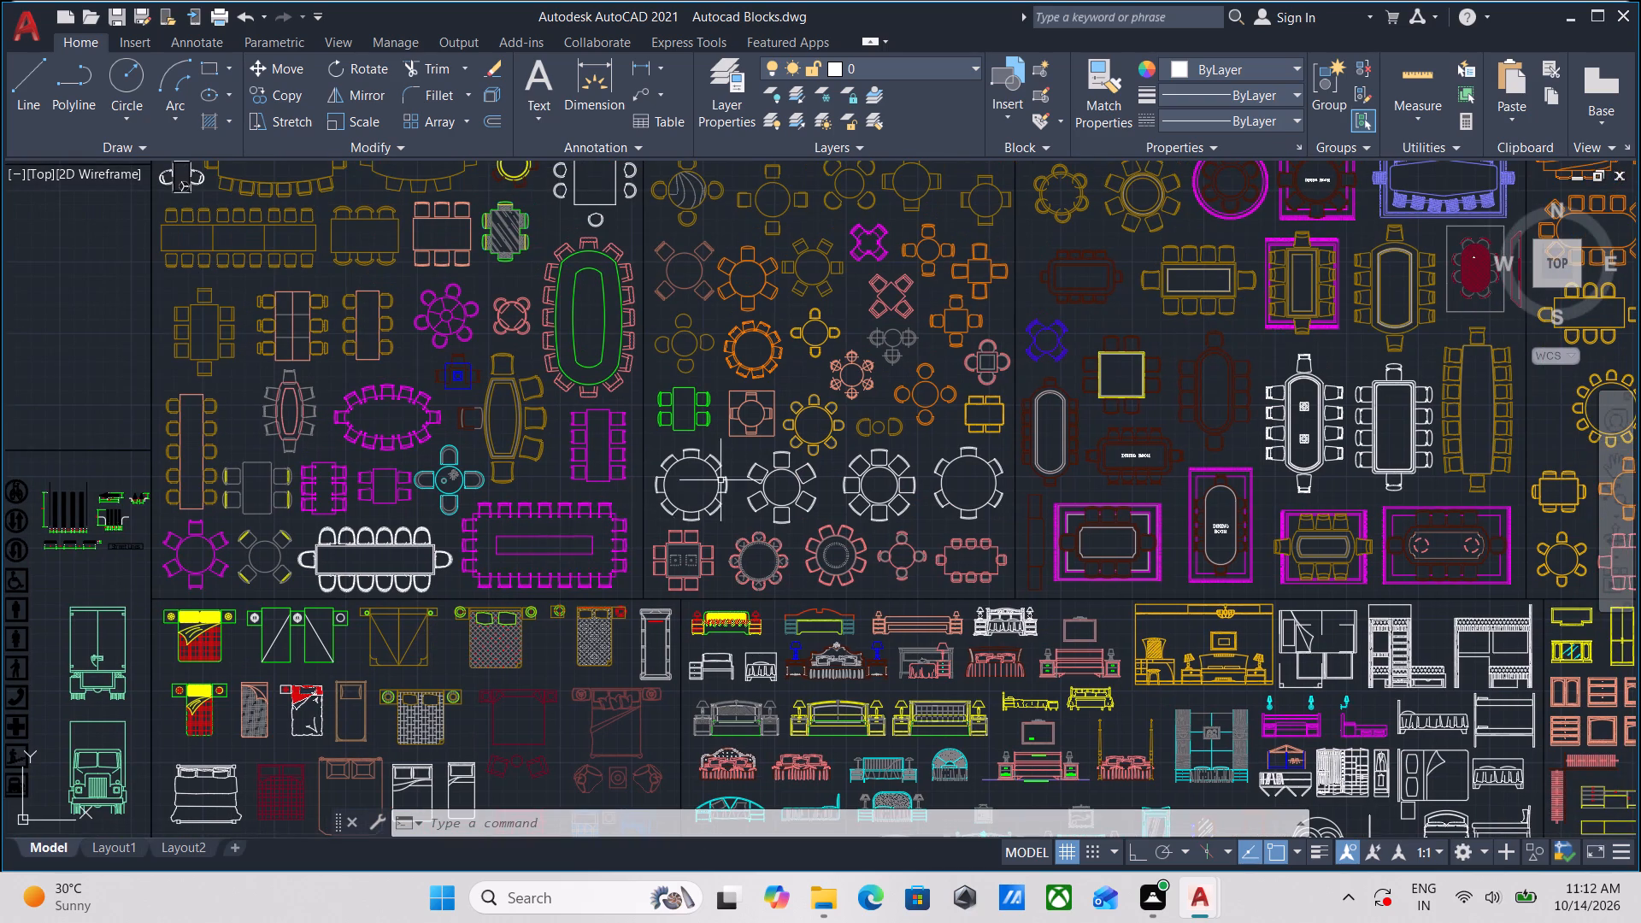
{"action": "middle_click_drag", "start_coordinate": [873, 471], "coordinate": [715, 568]}
{"action": "middle_click_drag", "start_coordinate": [836, 438], "coordinate": [747, 624]}
{"action": "middle_click_drag", "start_coordinate": [690, 422], "coordinate": [682, 532]}
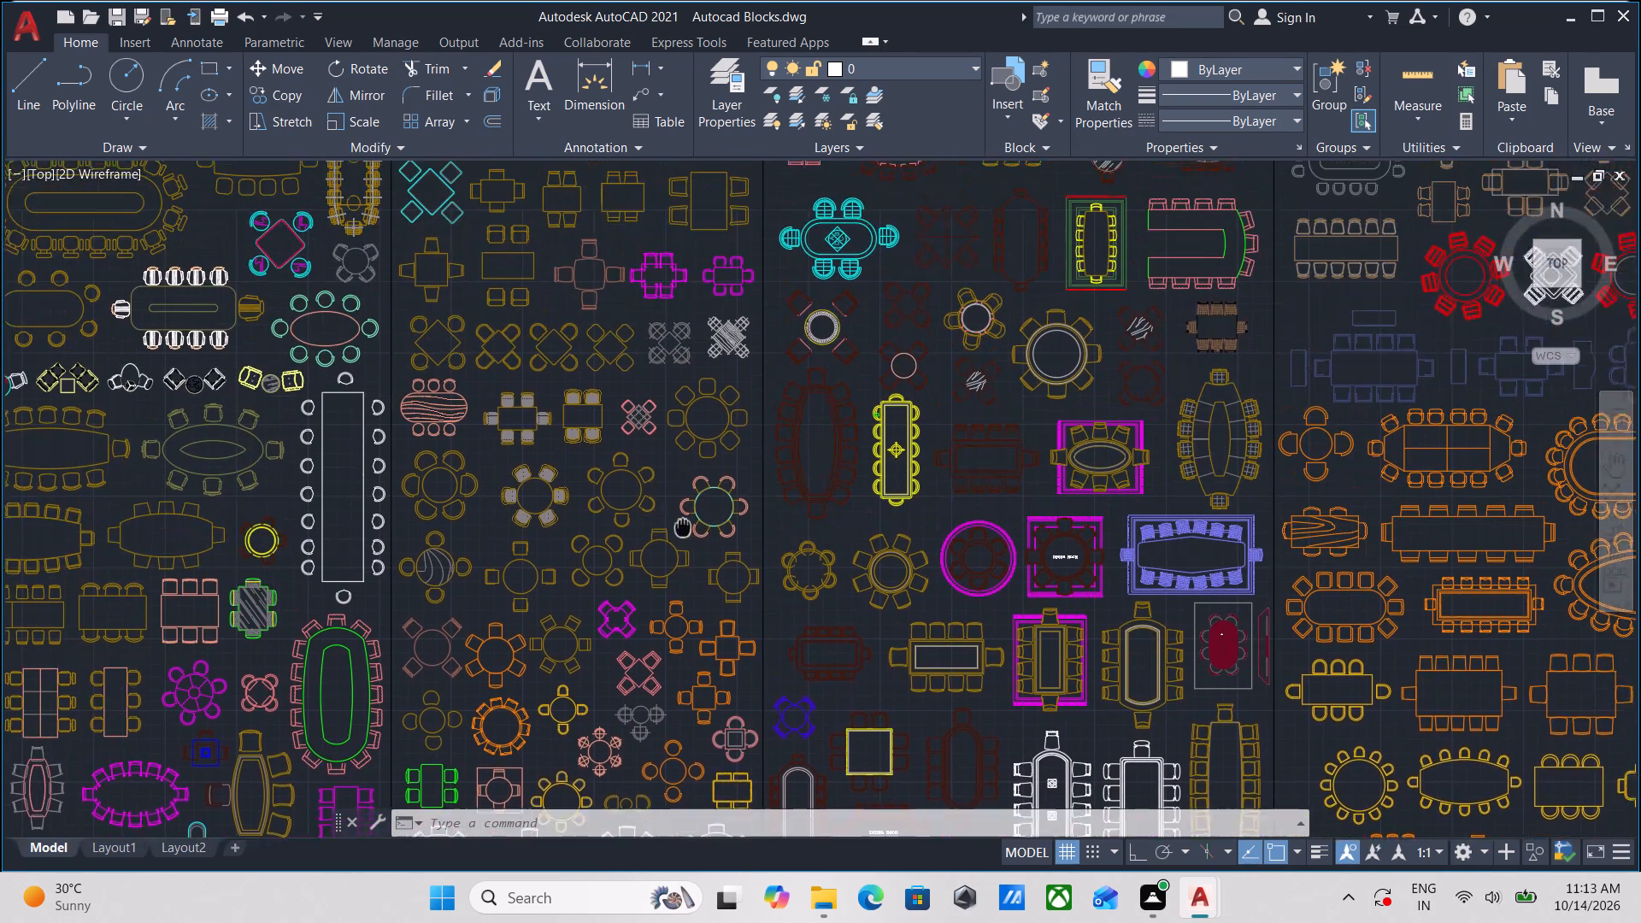
{"action": "middle_click_drag", "start_coordinate": [682, 532], "coordinate": [674, 550]}
{"action": "middle_click_drag", "start_coordinate": [697, 426], "coordinate": [340, 591]}
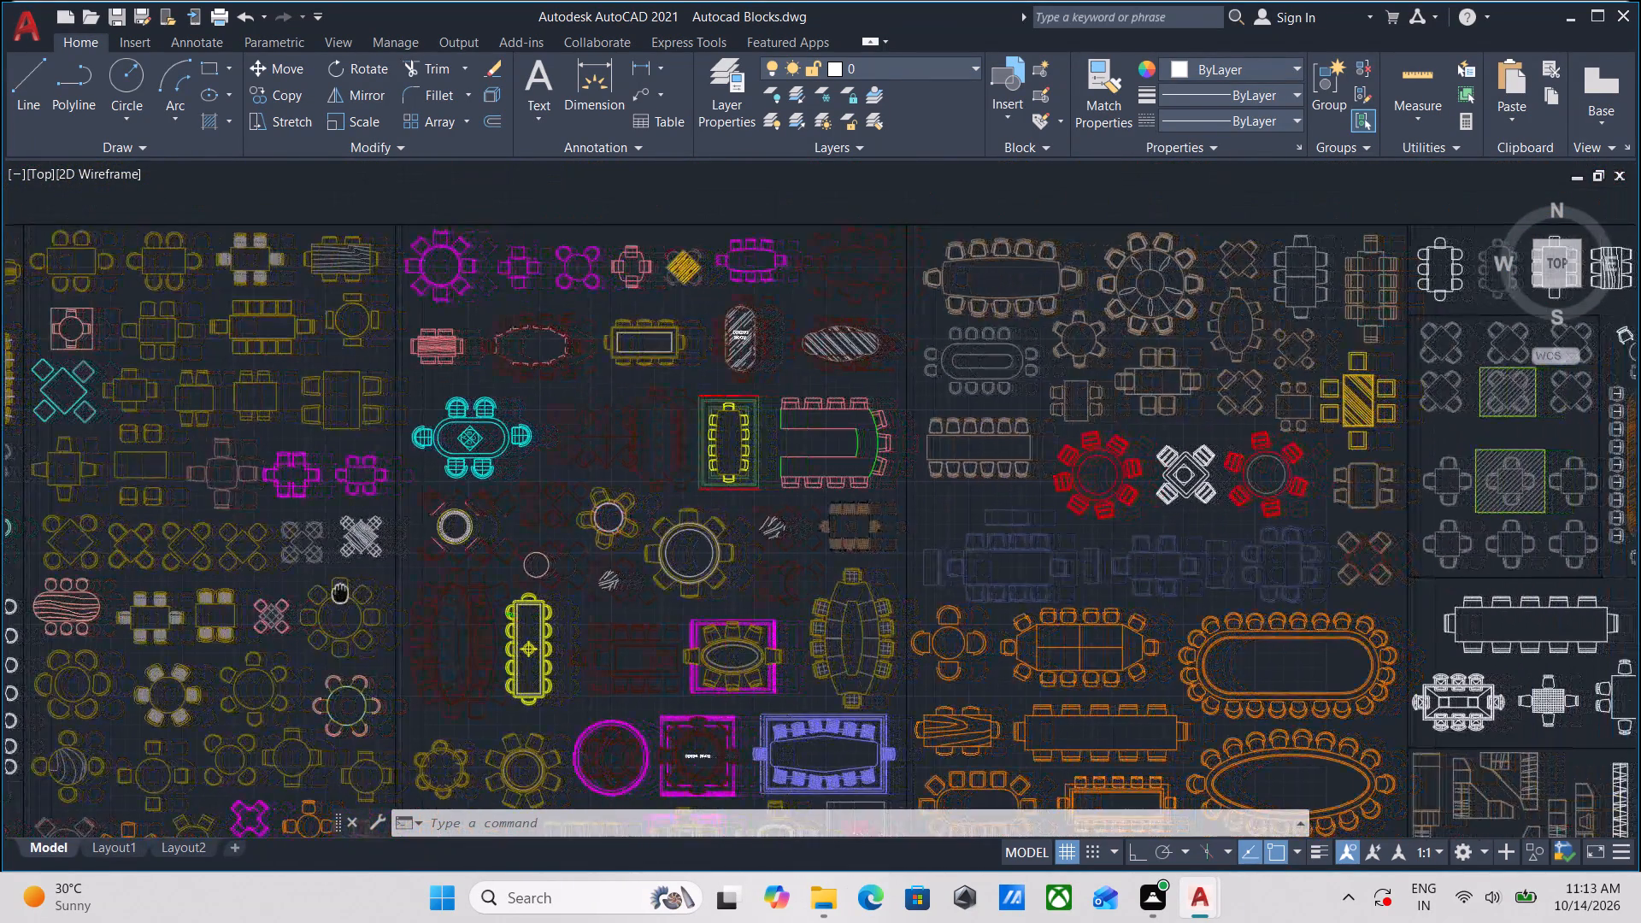
{"action": "middle_click_drag", "start_coordinate": [340, 591], "coordinate": [552, 348]}
{"action": "middle_click_drag", "start_coordinate": [349, 549], "coordinate": [759, 403]}
Scan the library from the beds down through the pianos, rugs, chairs and floor patterns for usable furniture.
{"action": "scroll", "coordinate": [538, 602], "scroll_direction": "down", "scroll_amount": 1}
{"action": "middle_click_drag", "start_coordinate": [538, 602], "coordinate": [632, 426]}
{"action": "middle_click_drag", "start_coordinate": [565, 530], "coordinate": [650, 365]}
{"action": "middle_click_drag", "start_coordinate": [588, 522], "coordinate": [678, 345]}
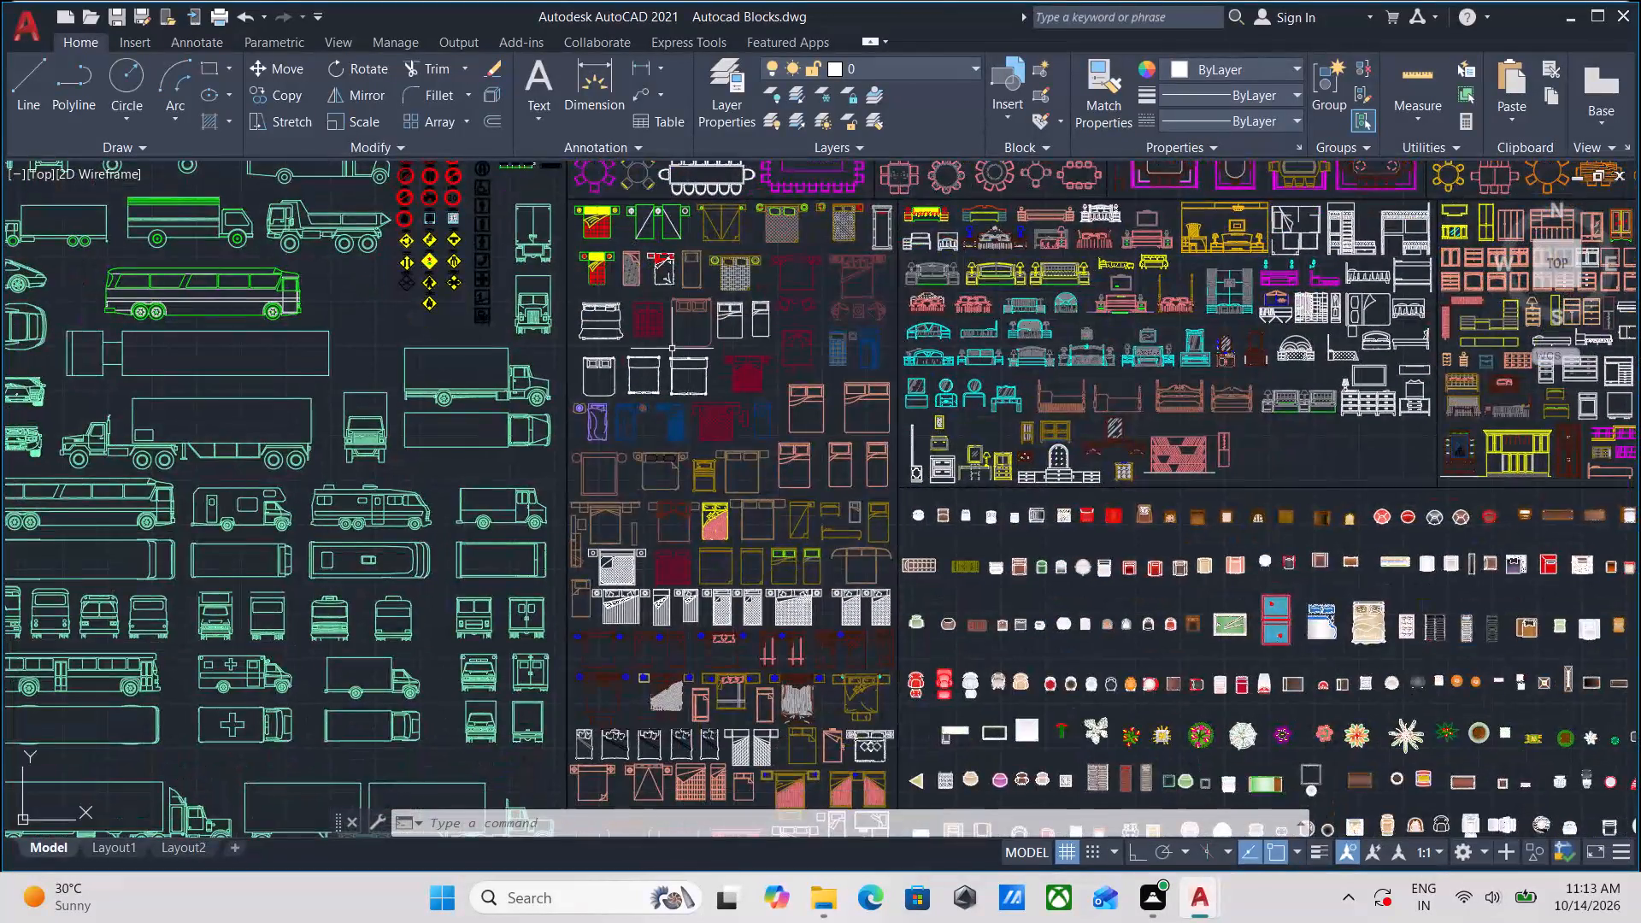
{"action": "middle_click_drag", "start_coordinate": [683, 434], "coordinate": [709, 323]}
{"action": "middle_click_drag", "start_coordinate": [750, 517], "coordinate": [769, 357]}
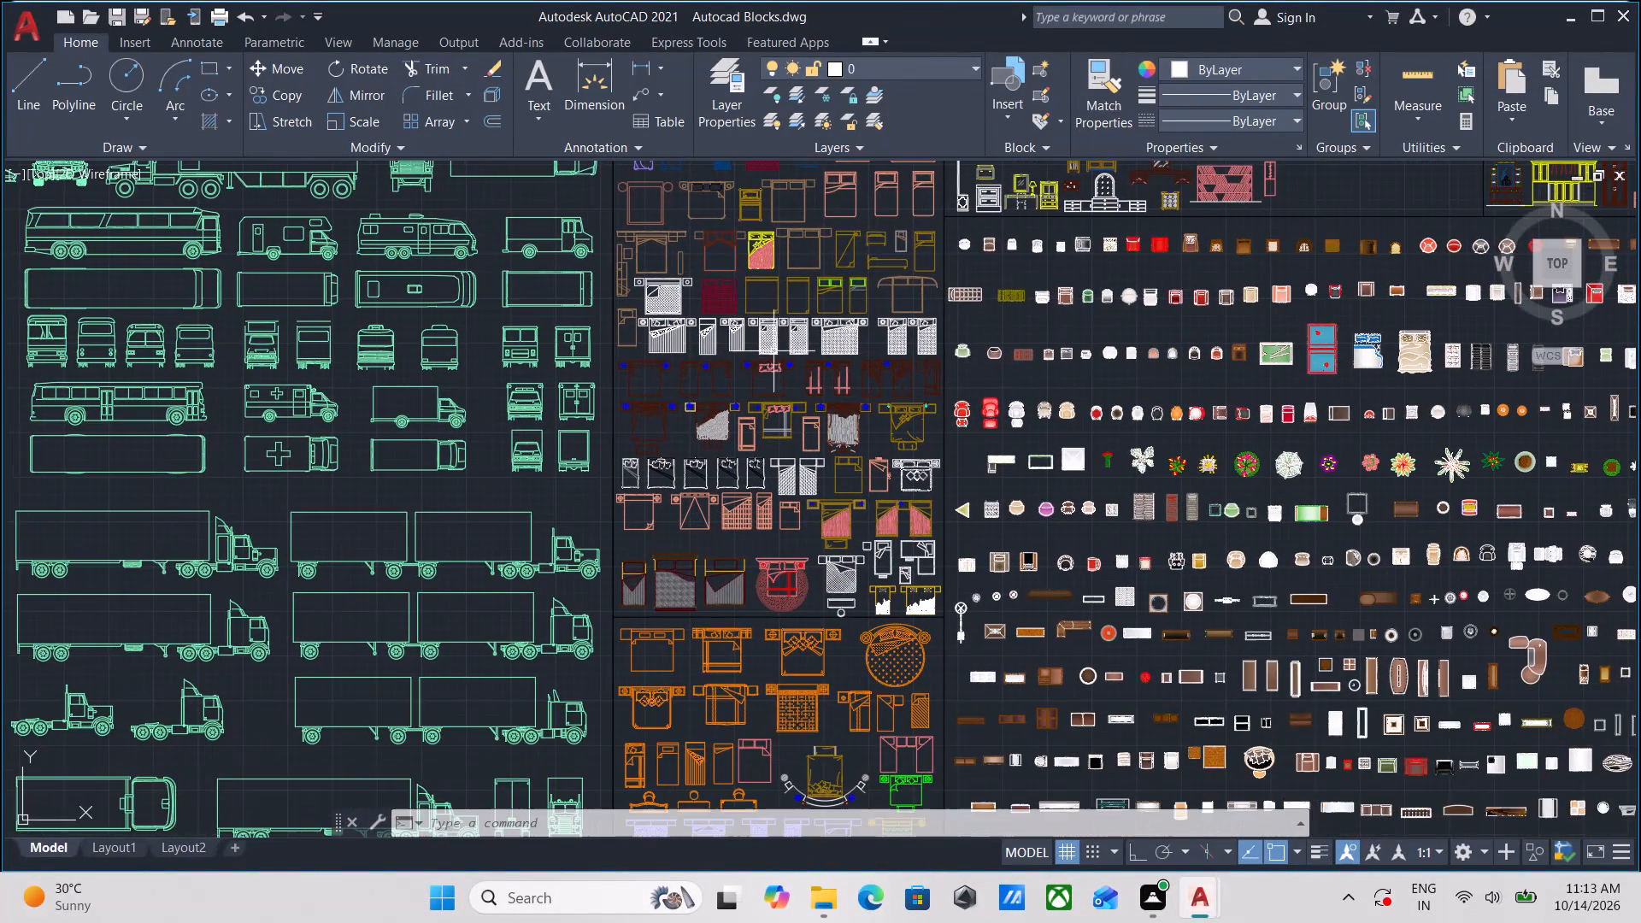
{"action": "middle_click_drag", "start_coordinate": [729, 538], "coordinate": [737, 358]}
{"action": "middle_click_drag", "start_coordinate": [736, 538], "coordinate": [721, 327]}
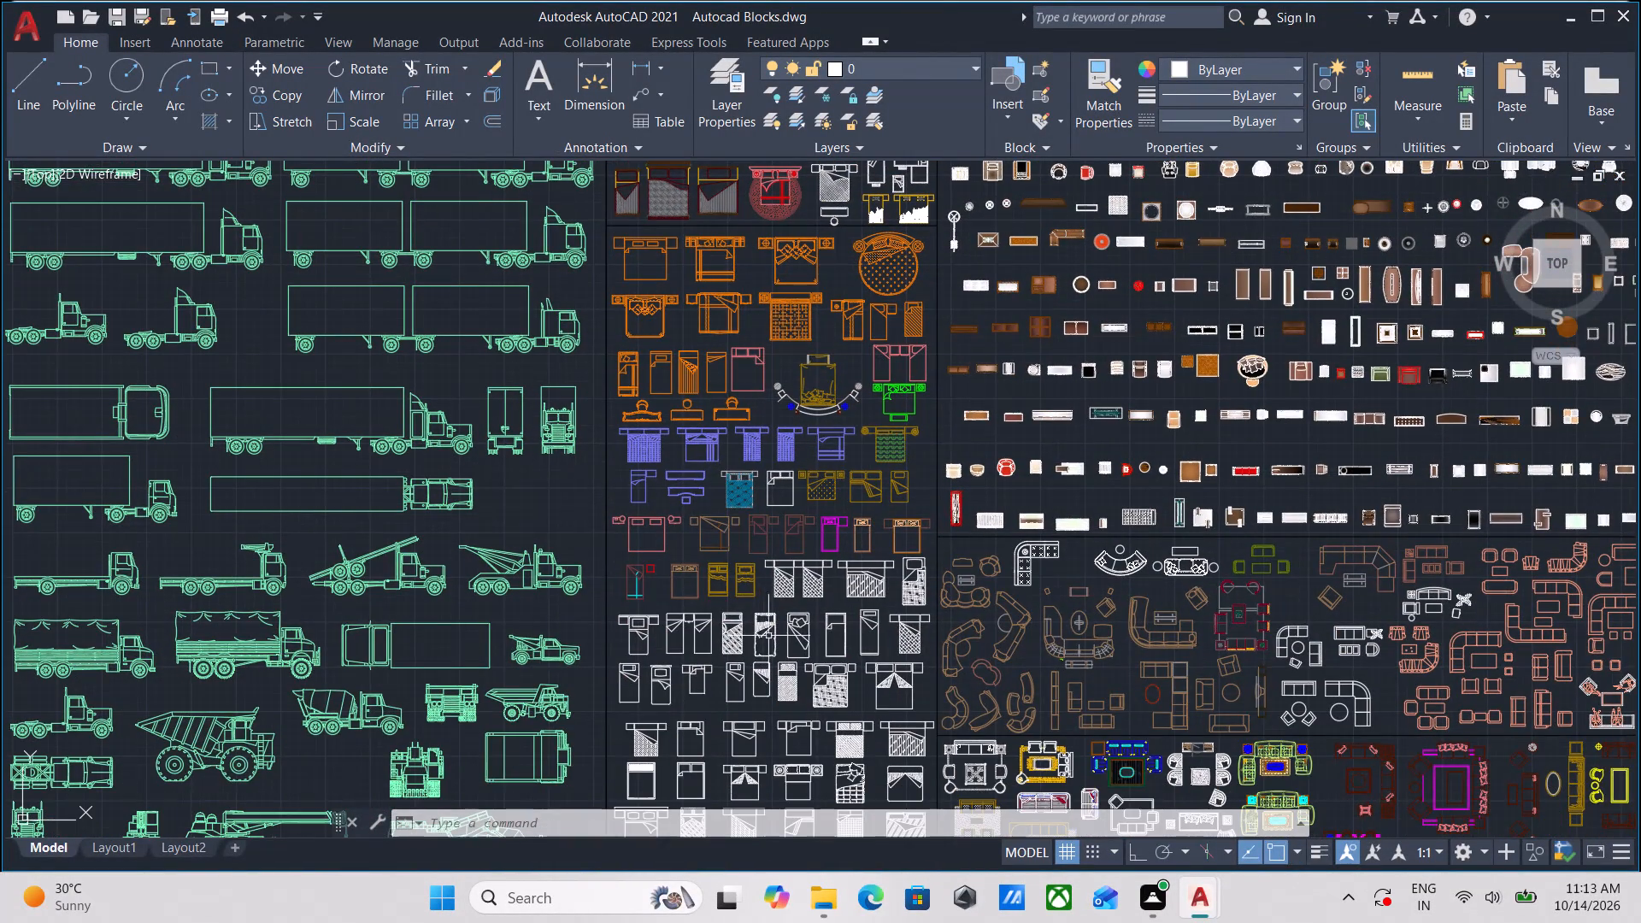
{"action": "middle_click_drag", "start_coordinate": [768, 636], "coordinate": [779, 410]}
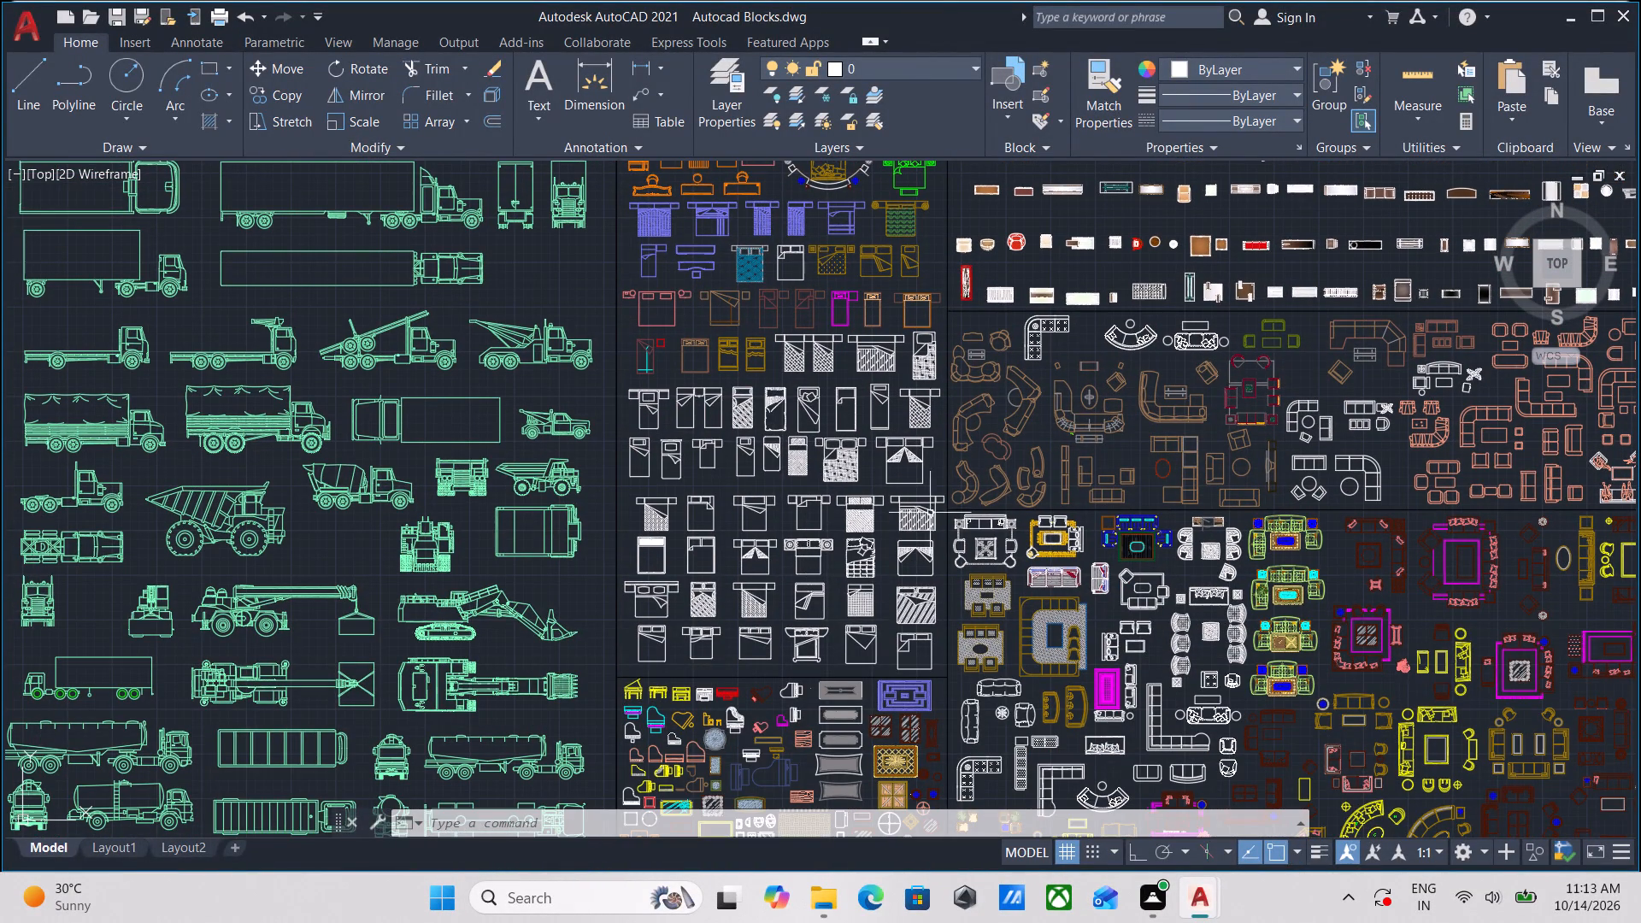
{"action": "scroll", "coordinate": [931, 504], "scroll_direction": "up", "scroll_amount": 2}
{"action": "scroll", "coordinate": [812, 568], "scroll_direction": "down", "scroll_amount": 2}
{"action": "middle_click_drag", "start_coordinate": [809, 567], "coordinate": [779, 259]}
{"action": "scroll", "coordinate": [667, 445], "scroll_direction": "up", "scroll_amount": 2}
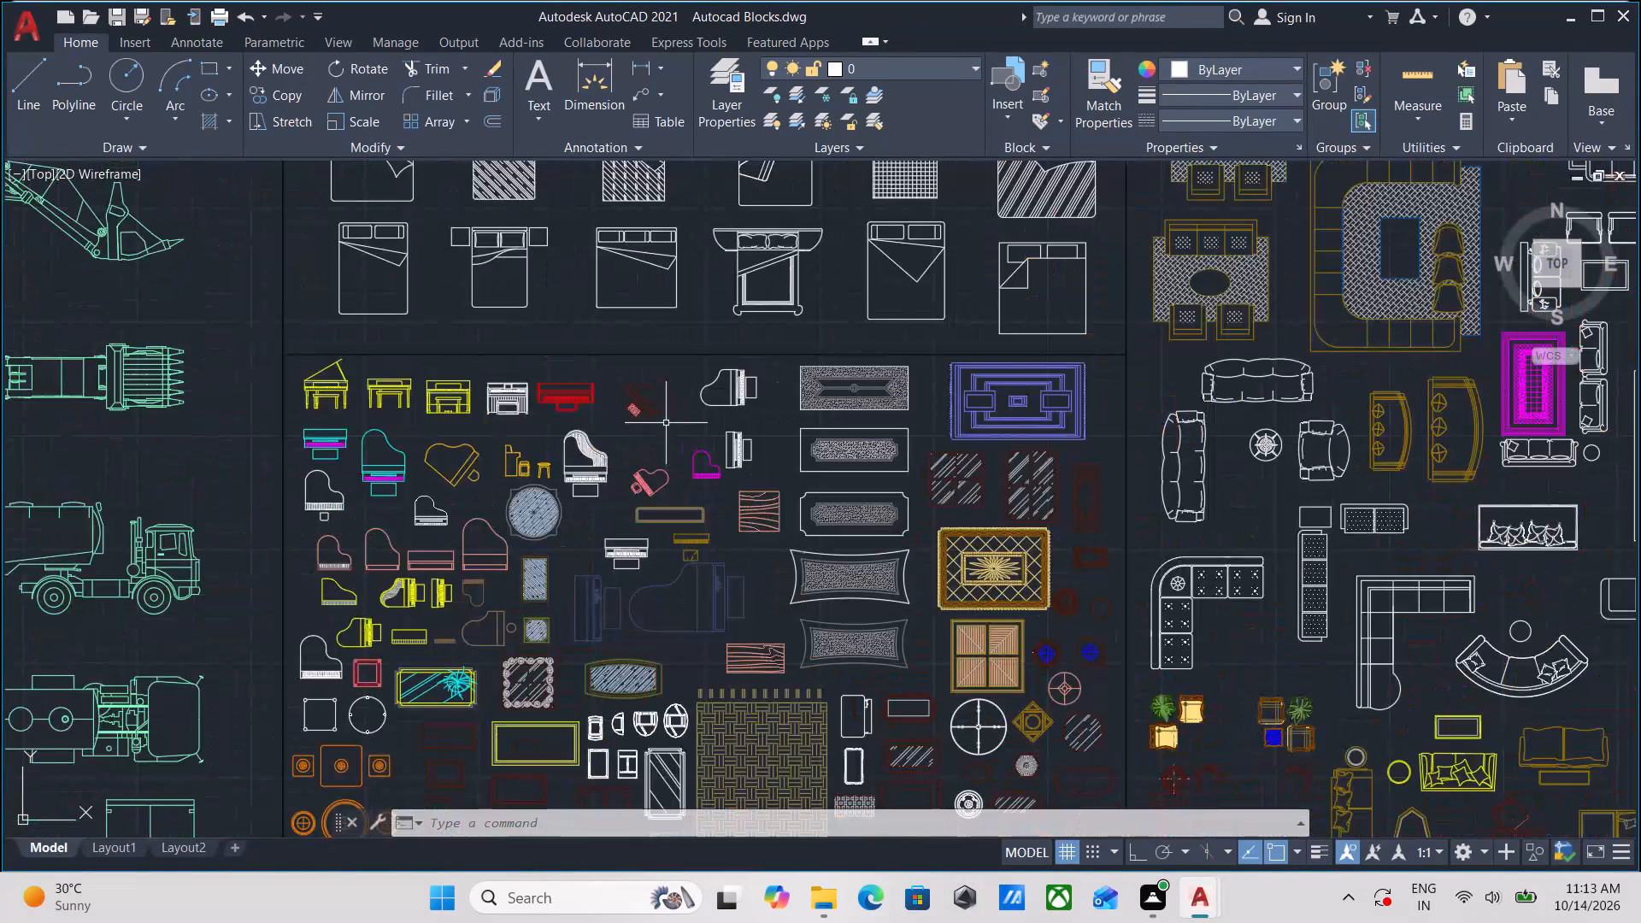
{"action": "scroll", "coordinate": [525, 450], "scroll_direction": "down", "scroll_amount": 1}
{"action": "middle_click_drag", "start_coordinate": [527, 443], "coordinate": [624, 319]}
{"action": "middle_click_drag", "start_coordinate": [746, 577], "coordinate": [783, 358]}
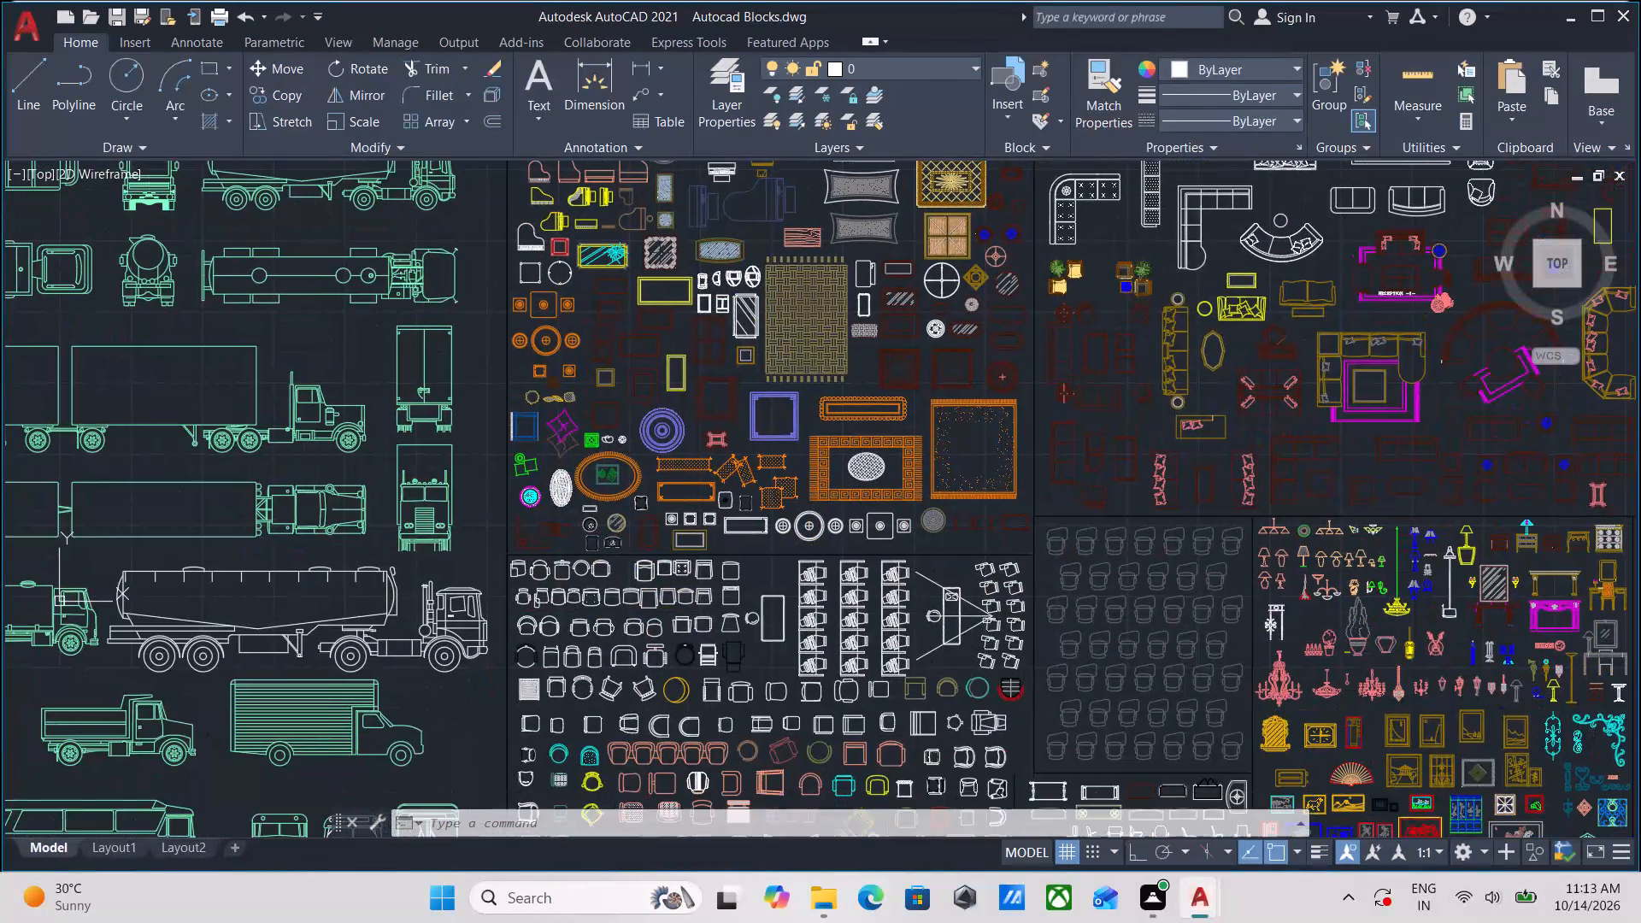
{"action": "middle_click_drag", "start_coordinate": [779, 575], "coordinate": [795, 323]}
{"action": "middle_click_drag", "start_coordinate": [873, 516], "coordinate": [850, 259]}
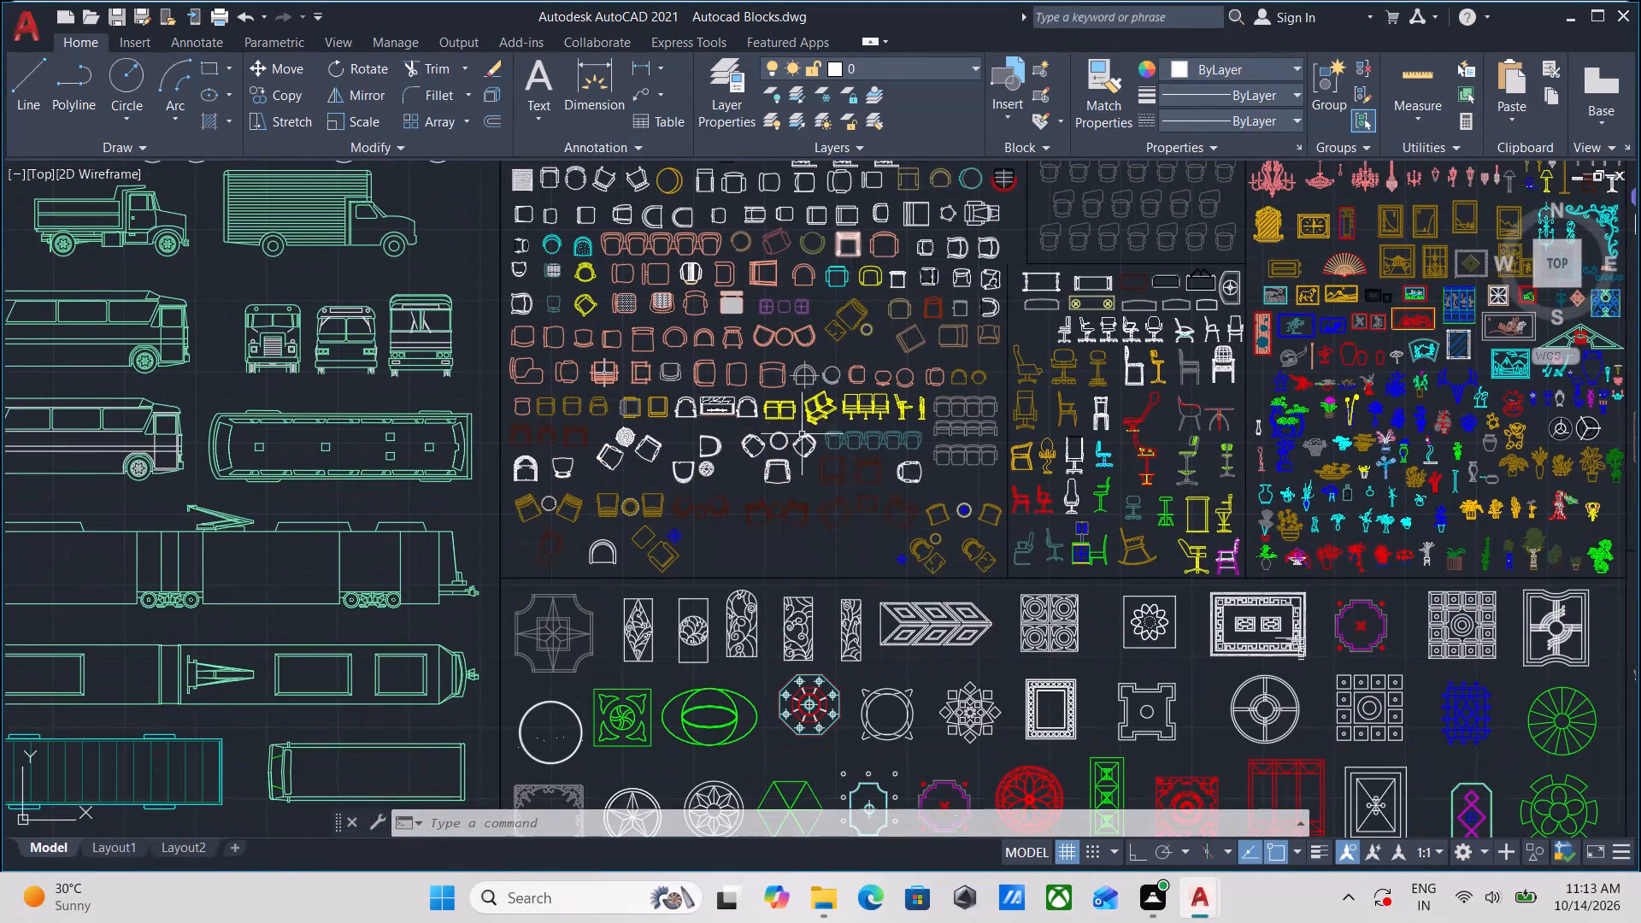
{"action": "middle_click_drag", "start_coordinate": [787, 461], "coordinate": [785, 281]}
{"action": "scroll", "coordinate": [791, 313], "scroll_direction": "down", "scroll_amount": 2}
{"action": "middle_click_drag", "start_coordinate": [803, 361], "coordinate": [685, 546]}
{"action": "scroll", "coordinate": [708, 521], "scroll_direction": "up", "scroll_amount": 1}
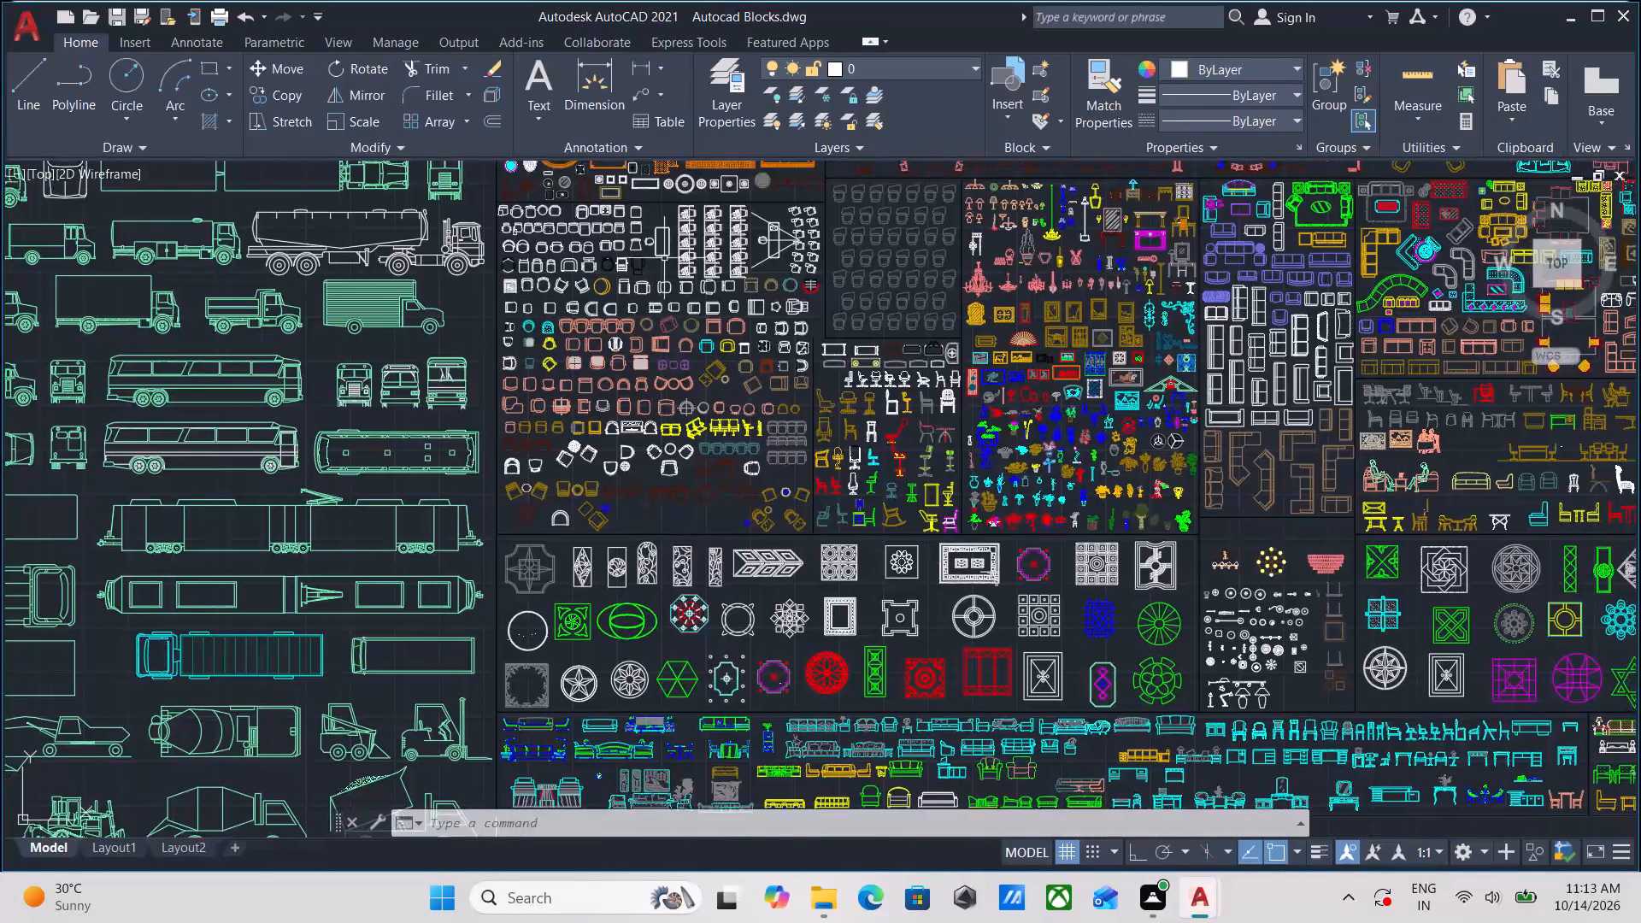
{"action": "scroll", "coordinate": [668, 224], "scroll_direction": "up", "scroll_amount": 1}
{"action": "middle_click_drag", "start_coordinate": [668, 225], "coordinate": [632, 444]}
{"action": "middle_click_drag", "start_coordinate": [677, 215], "coordinate": [638, 550]}
{"action": "middle_click_drag", "start_coordinate": [645, 297], "coordinate": [648, 408]}
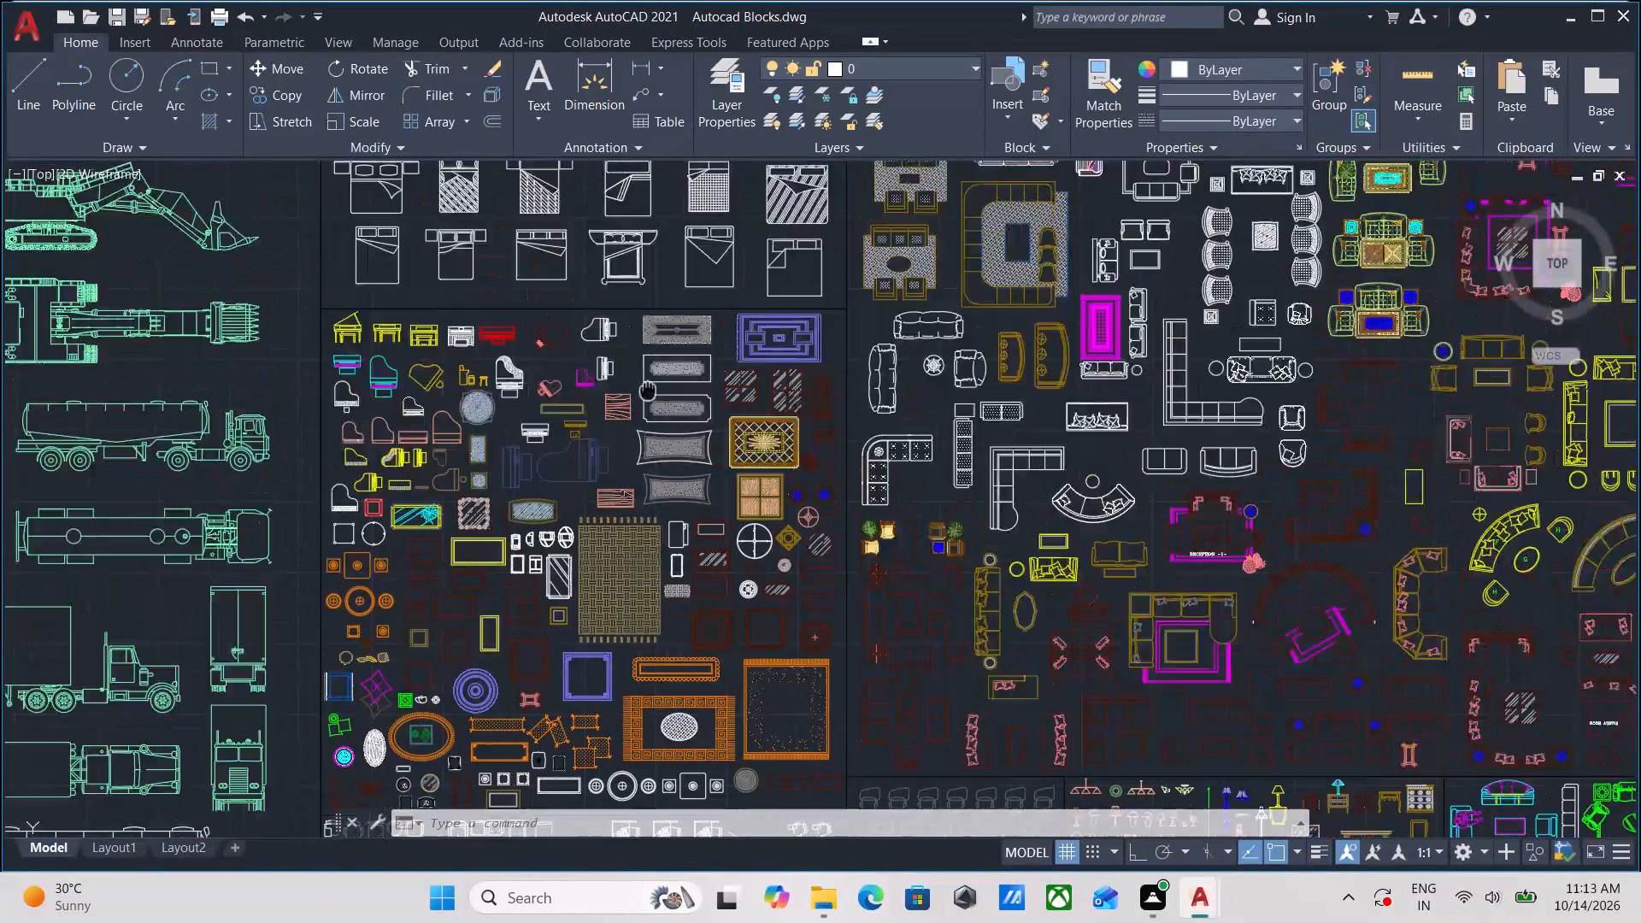
{"action": "middle_click_drag", "start_coordinate": [648, 408], "coordinate": [603, 645]}
{"action": "middle_click_drag", "start_coordinate": [638, 326], "coordinate": [652, 520]}
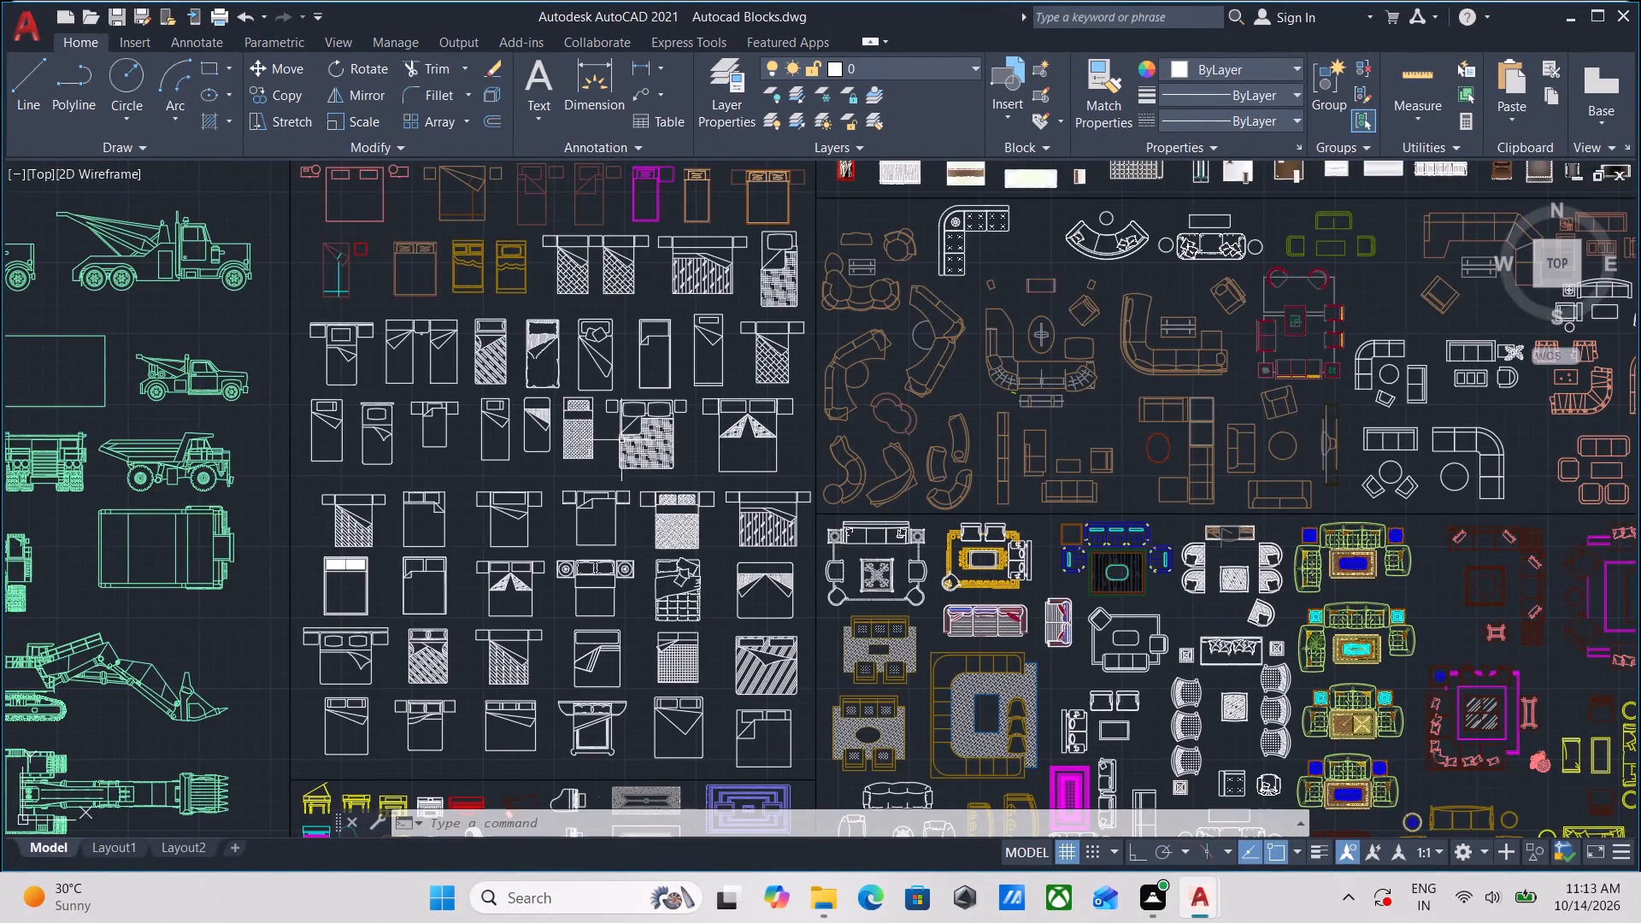
Compare the white double and single bed blocks up close to choose one for the floor plan.
{"action": "scroll", "coordinate": [608, 438], "scroll_direction": "up", "scroll_amount": 2}
{"action": "scroll", "coordinate": [547, 419], "scroll_direction": "down", "scroll_amount": 2}
{"action": "middle_click_drag", "start_coordinate": [547, 419], "coordinate": [562, 479]}
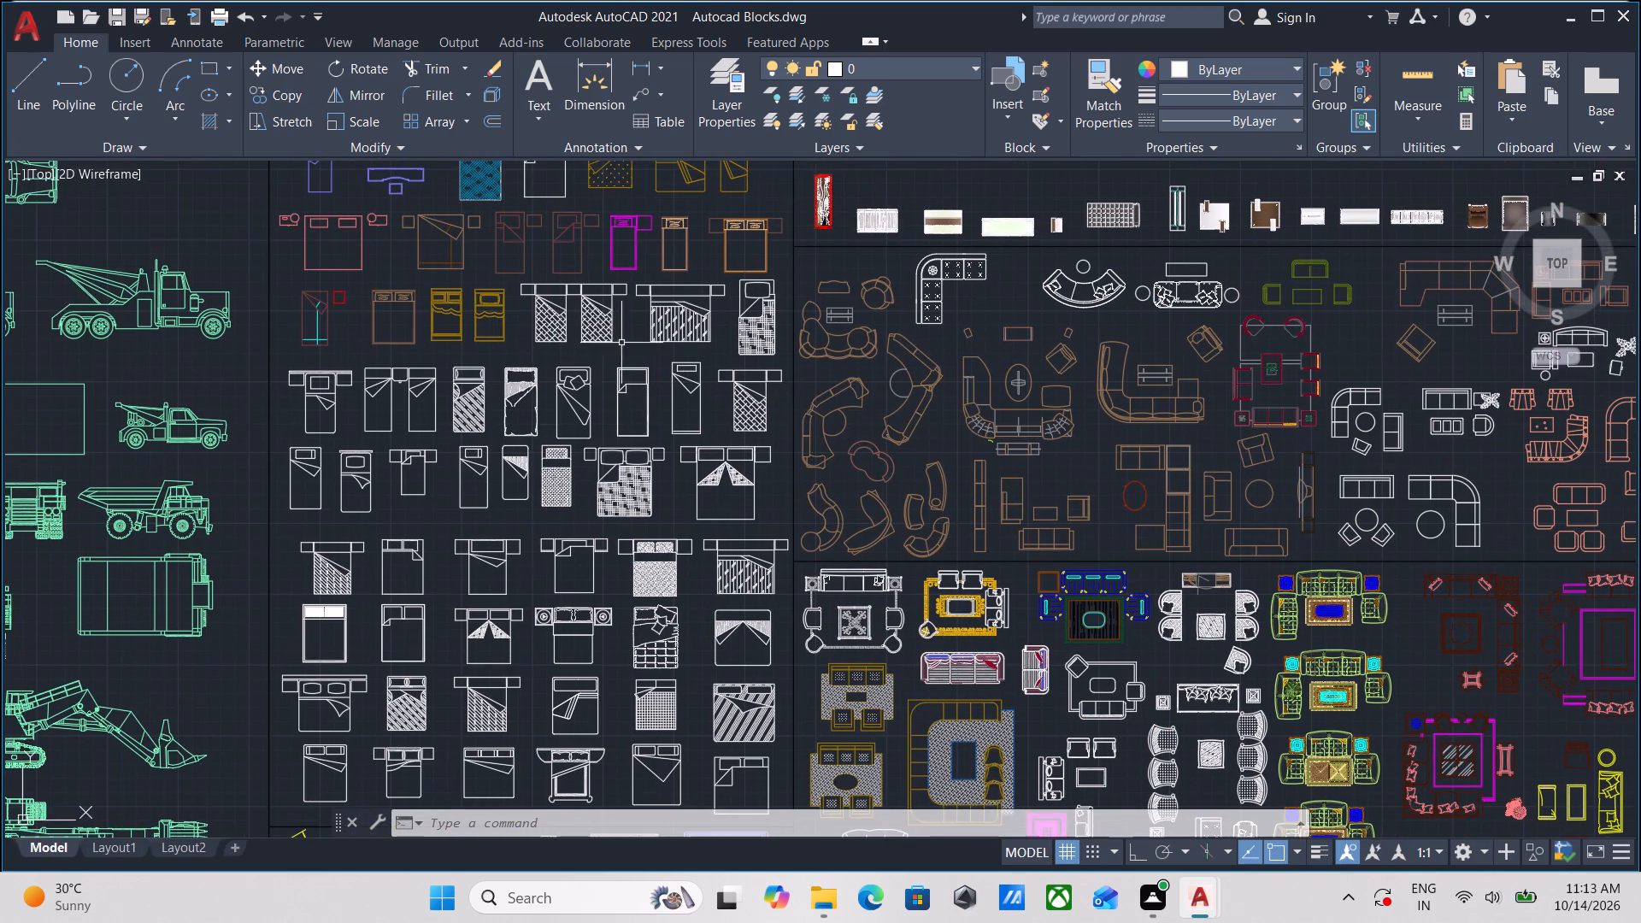
{"action": "scroll", "coordinate": [623, 341], "scroll_direction": "up", "scroll_amount": 2}
{"action": "scroll", "coordinate": [623, 341], "scroll_direction": "down", "scroll_amount": 2}
{"action": "scroll", "coordinate": [526, 473], "scroll_direction": "up", "scroll_amount": 2}
{"action": "scroll", "coordinate": [638, 443], "scroll_direction": "down", "scroll_amount": 1}
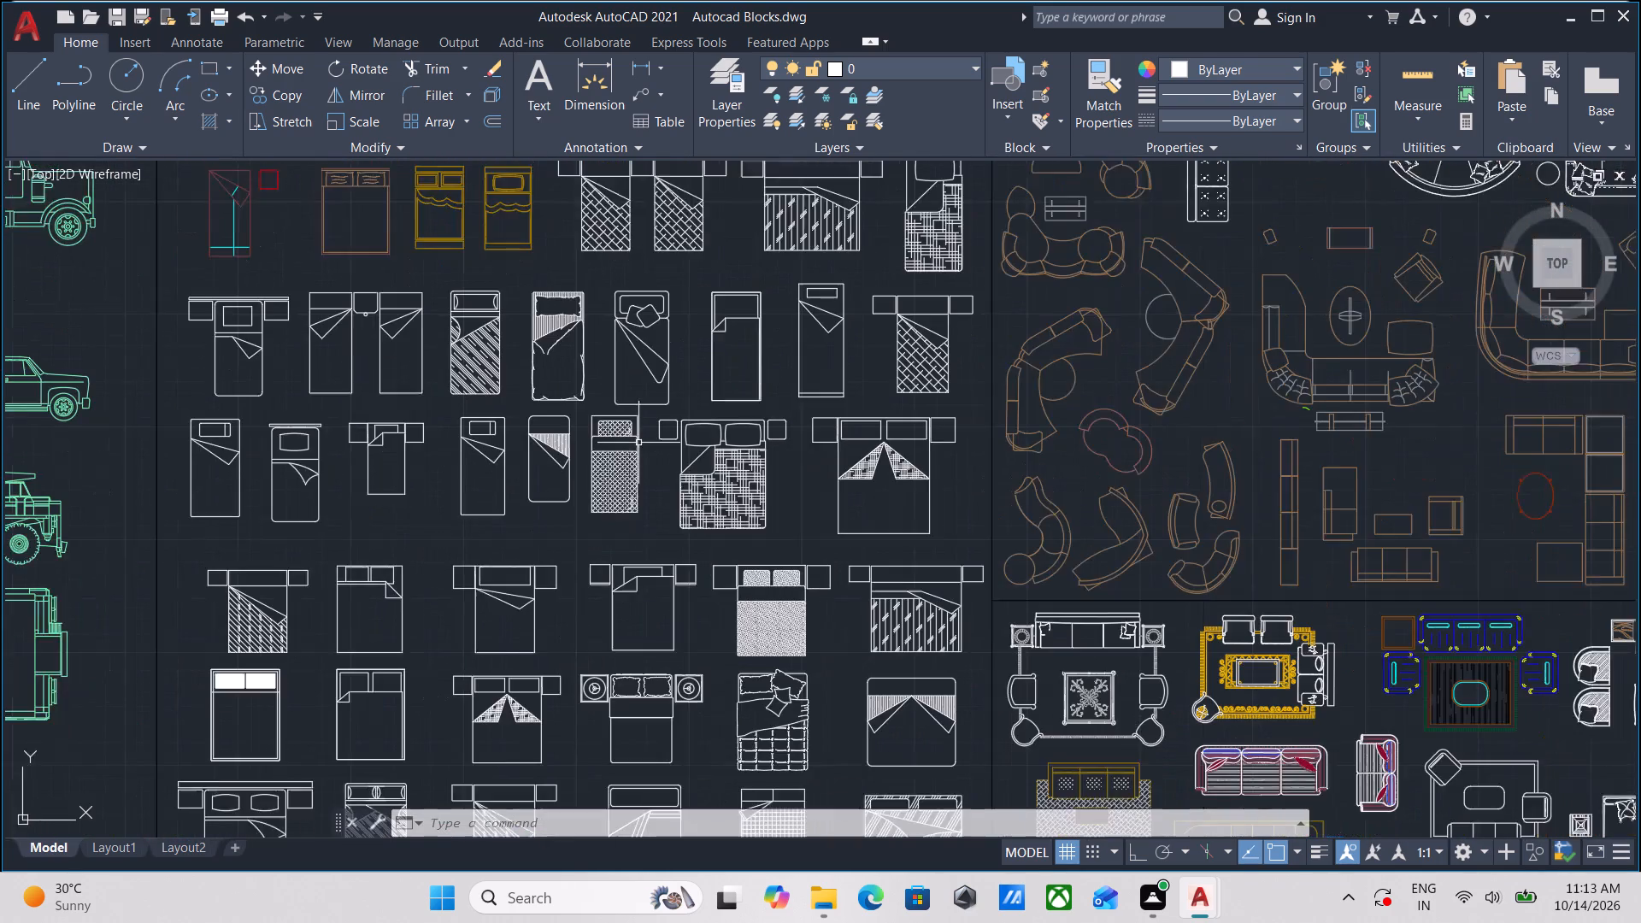
{"action": "middle_click_drag", "start_coordinate": [638, 443], "coordinate": [635, 363]}
{"action": "scroll", "coordinate": [741, 497], "scroll_direction": "up", "scroll_amount": 2}
{"action": "middle_click_drag", "start_coordinate": [849, 552], "coordinate": [854, 573]}
{"action": "middle_click_drag", "start_coordinate": [872, 446], "coordinate": [893, 545]}
{"action": "scroll", "coordinate": [857, 538], "scroll_direction": "down", "scroll_amount": 1}
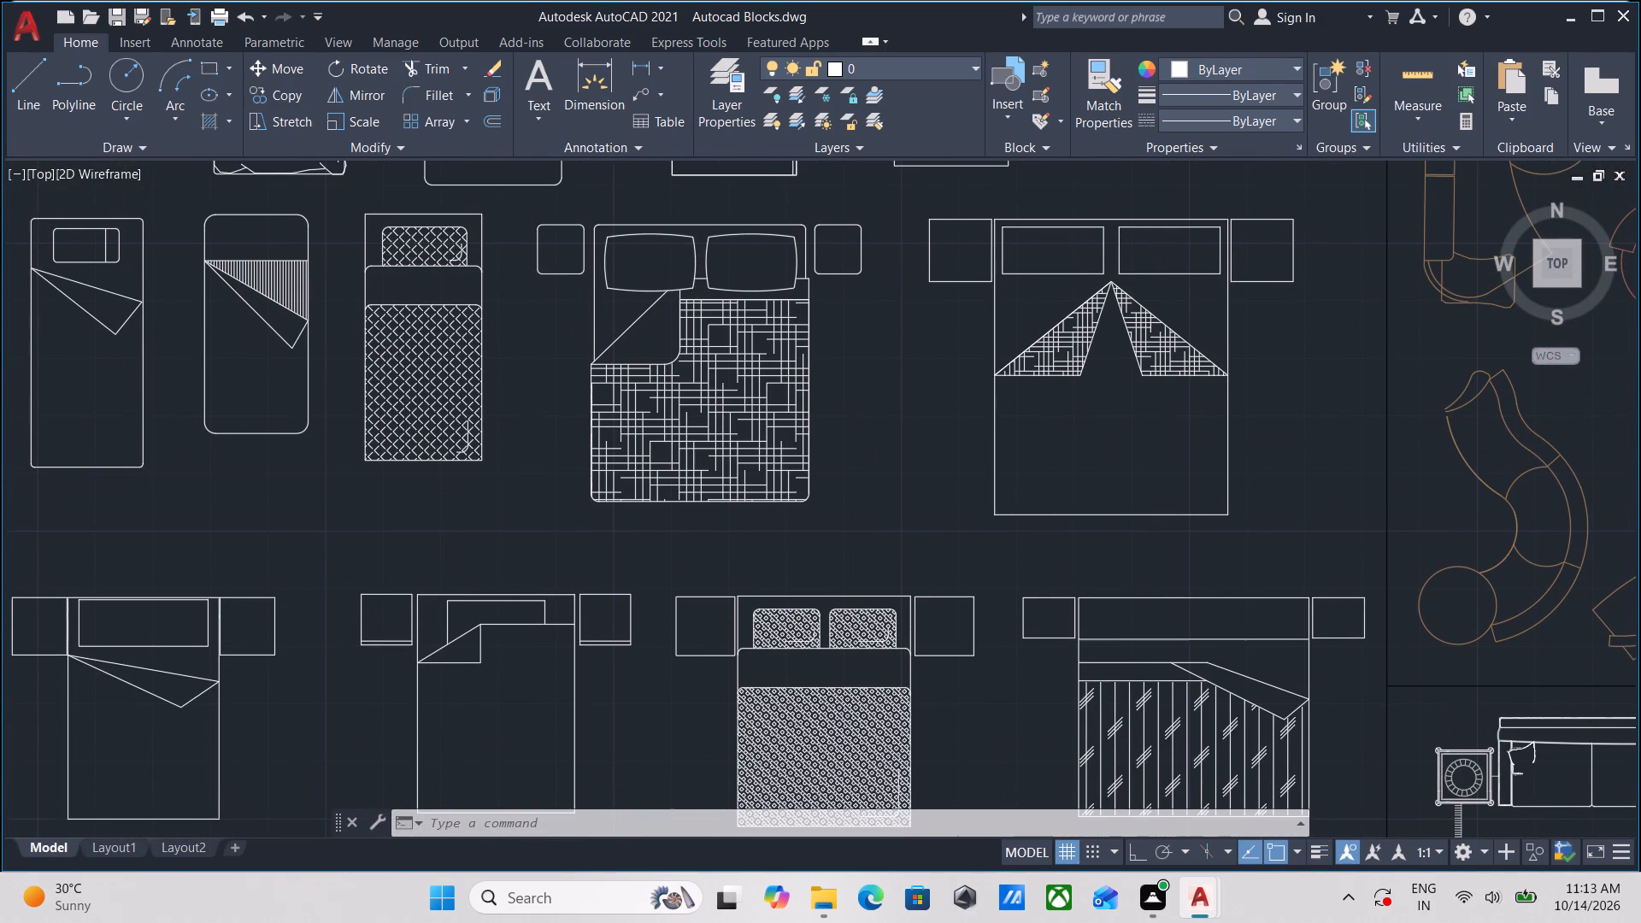
{"action": "scroll", "coordinate": [857, 537], "scroll_direction": "down", "scroll_amount": 1}
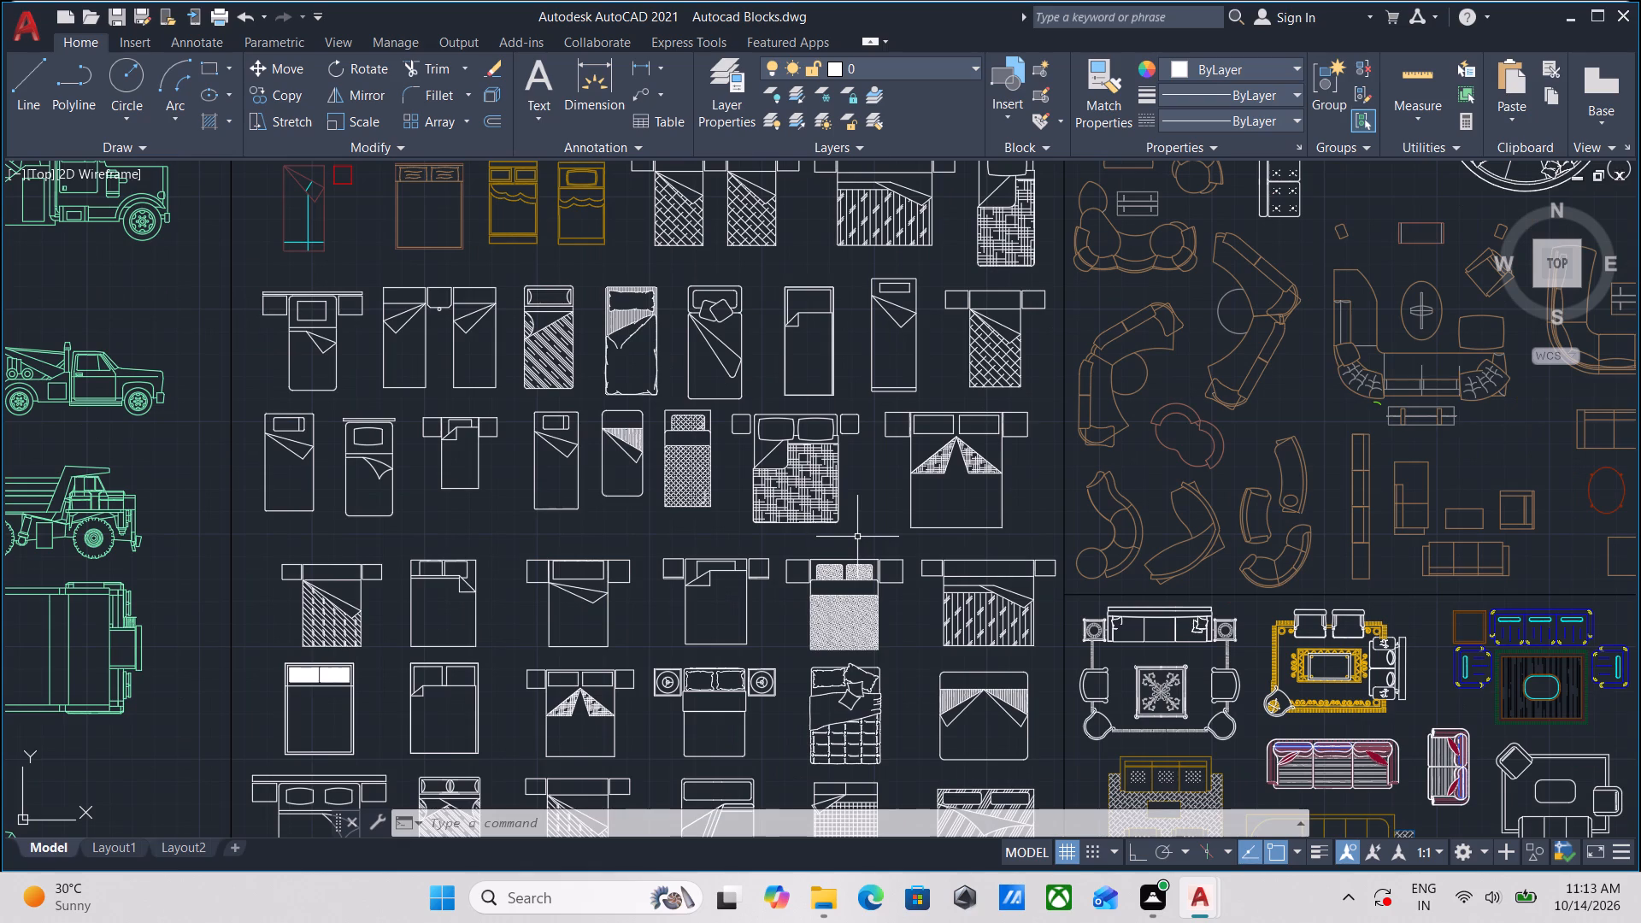
Copy the white double bed block with two pillows, two square side tables and a folded crosshatched blanket to the clipboard.
{"action": "scroll", "coordinate": [820, 527], "scroll_direction": "up", "scroll_amount": 2}
{"action": "left_click", "coordinate": [922, 532]}
{"action": "left_click", "coordinate": [805, 387]}
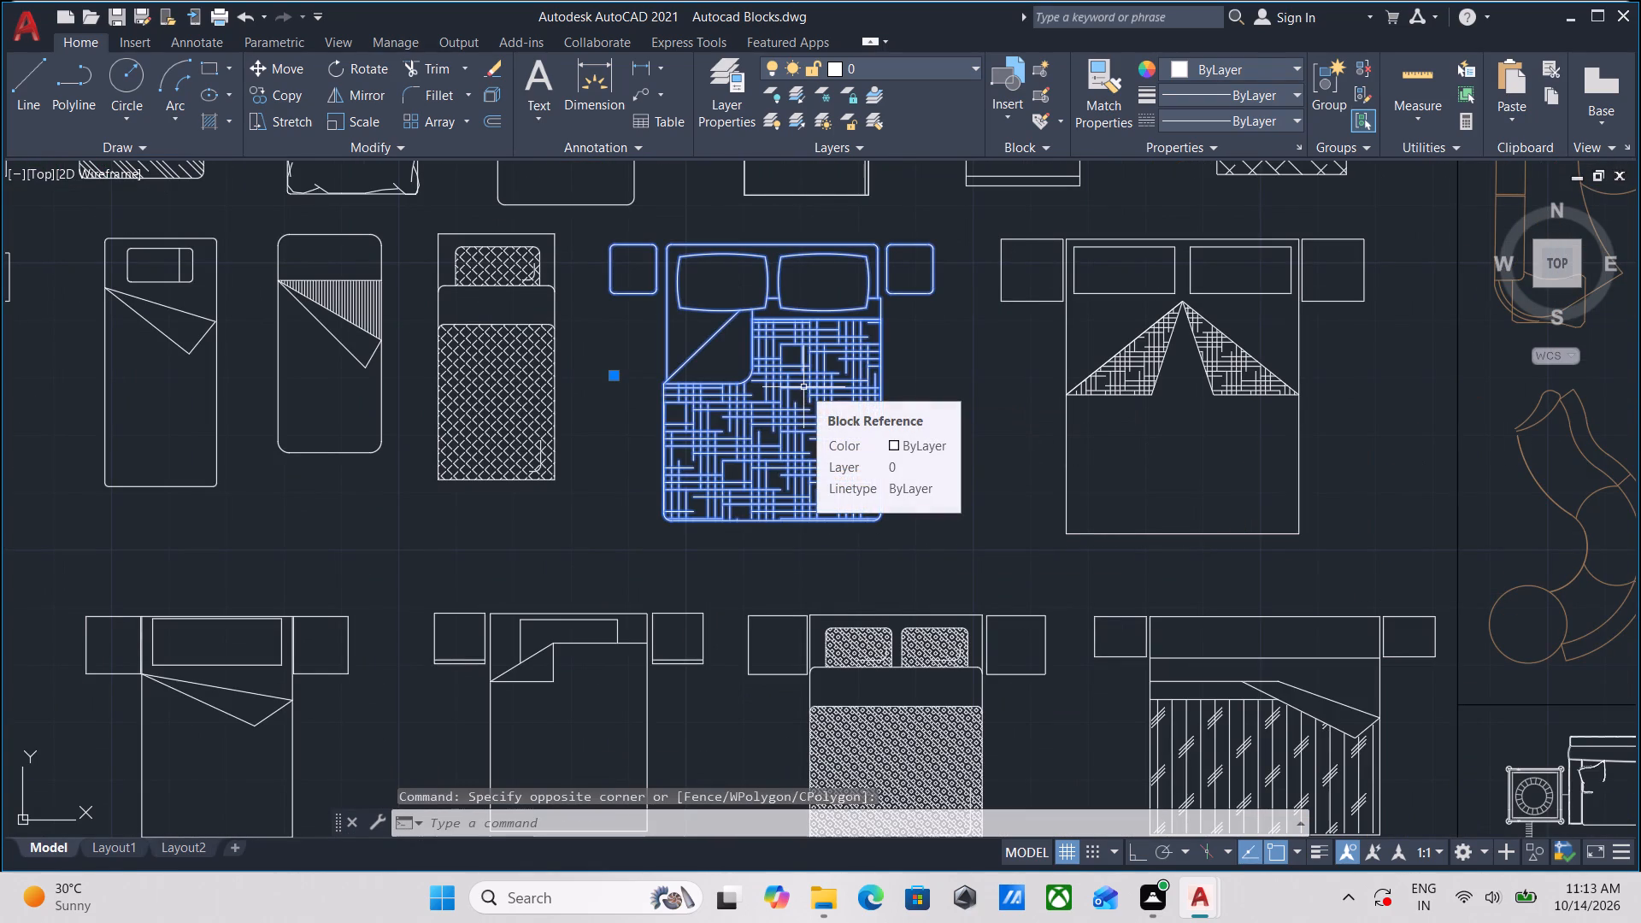
{"action": "key", "text": "ctrl+c"}
{"action": "key", "text": "ctrl+c"}
{"action": "key", "text": "c"}
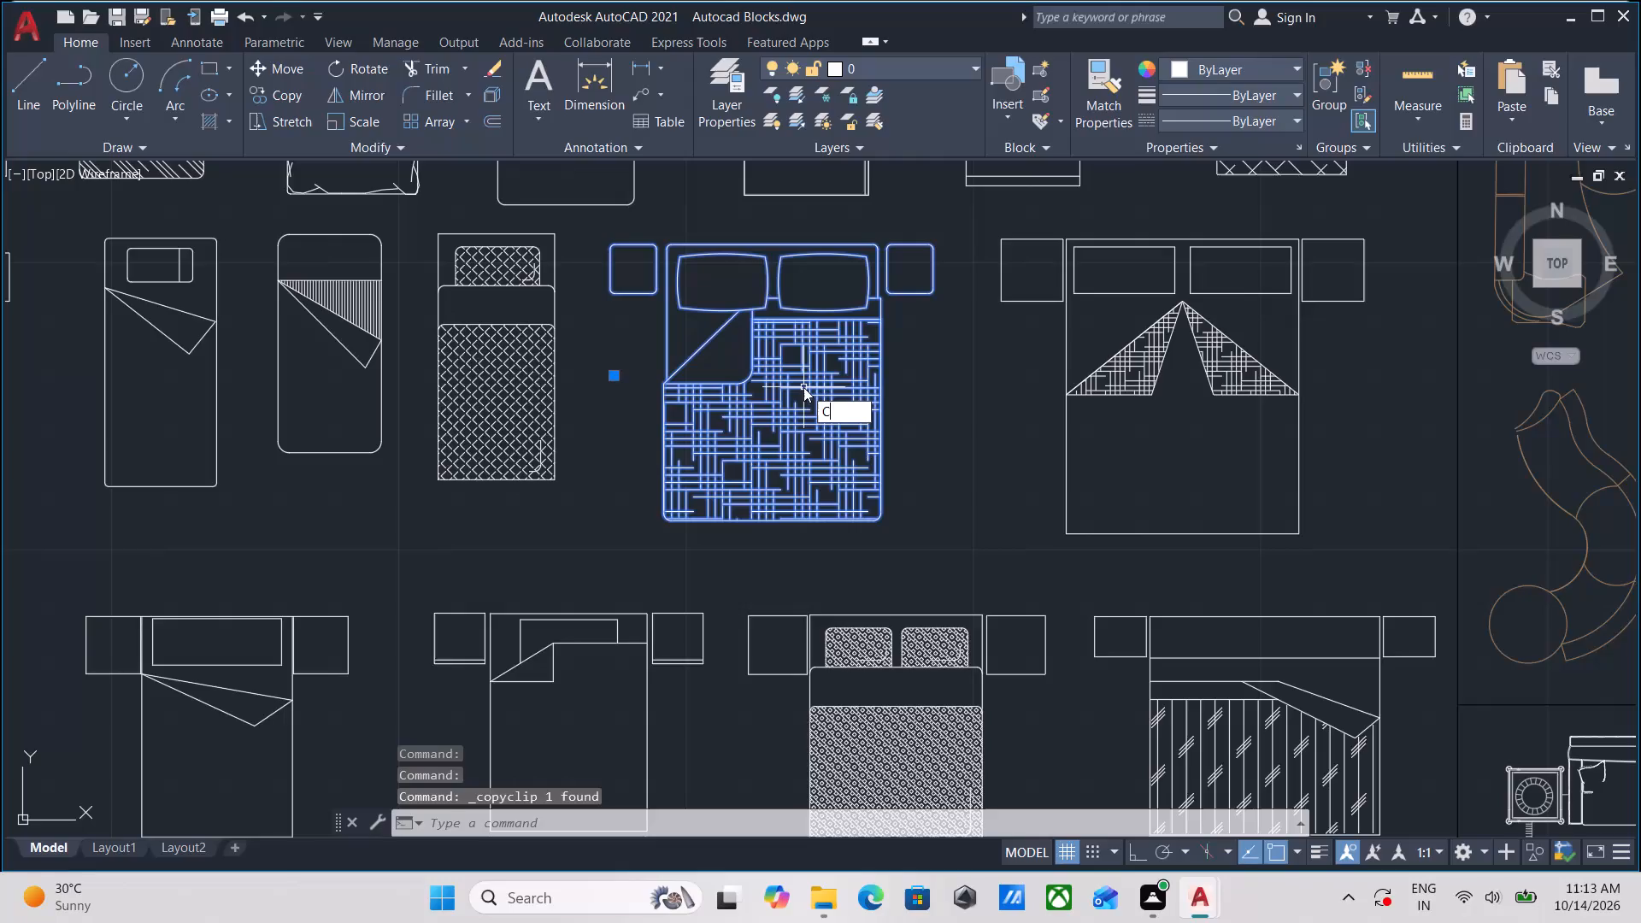
{"action": "key", "text": "Escape"}
{"action": "scroll", "coordinate": [895, 365], "scroll_direction": "down", "scroll_amount": 1}
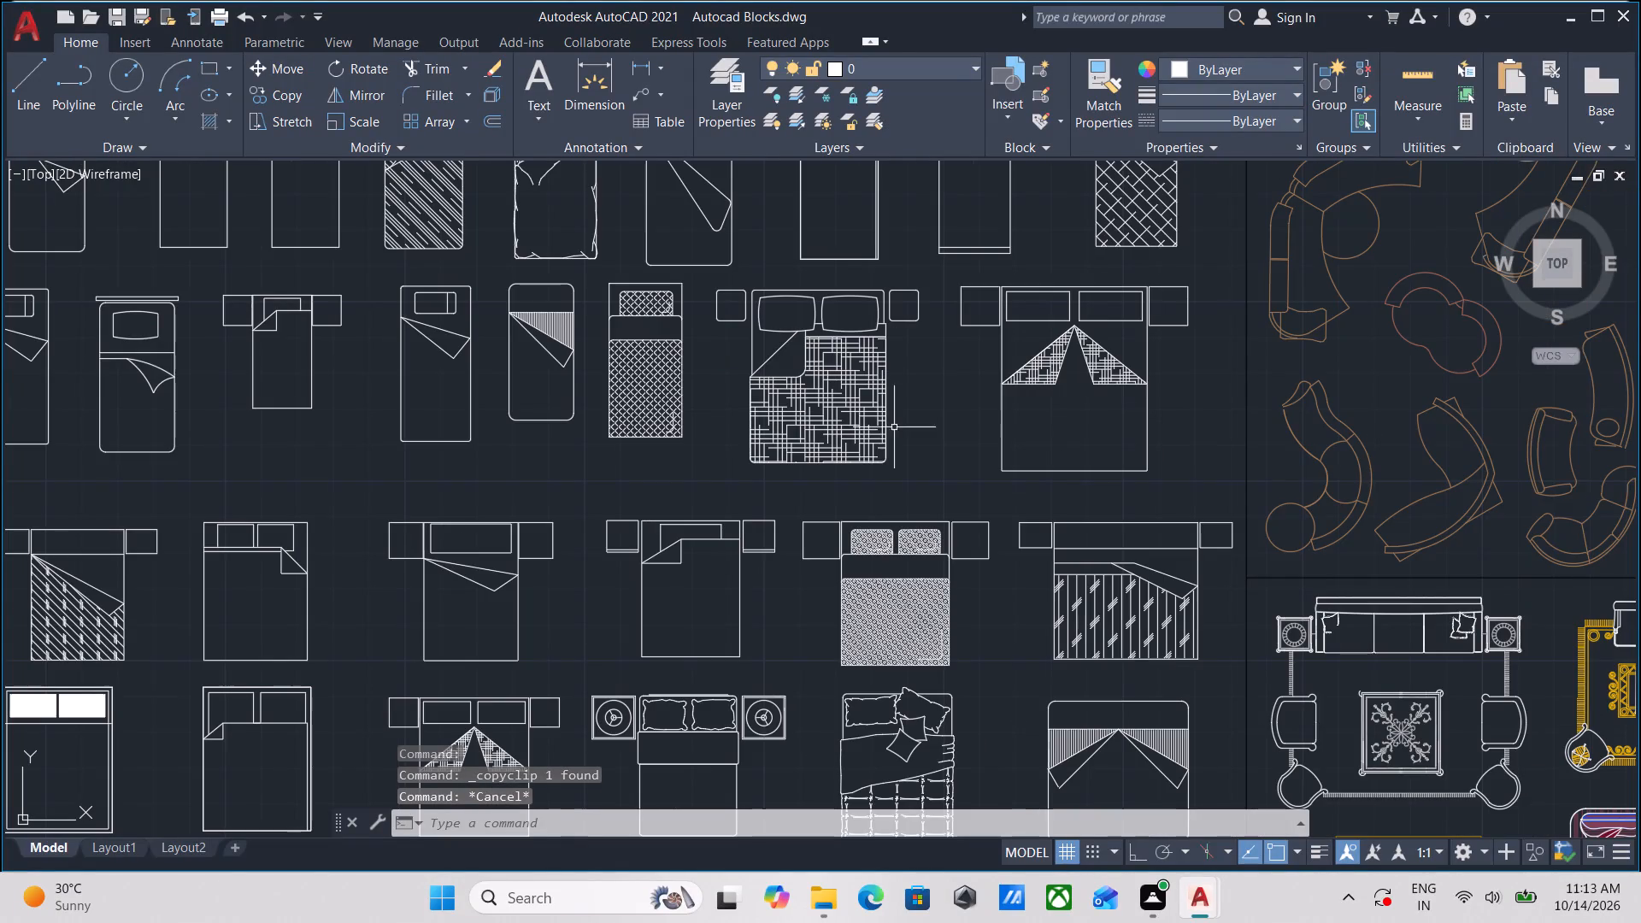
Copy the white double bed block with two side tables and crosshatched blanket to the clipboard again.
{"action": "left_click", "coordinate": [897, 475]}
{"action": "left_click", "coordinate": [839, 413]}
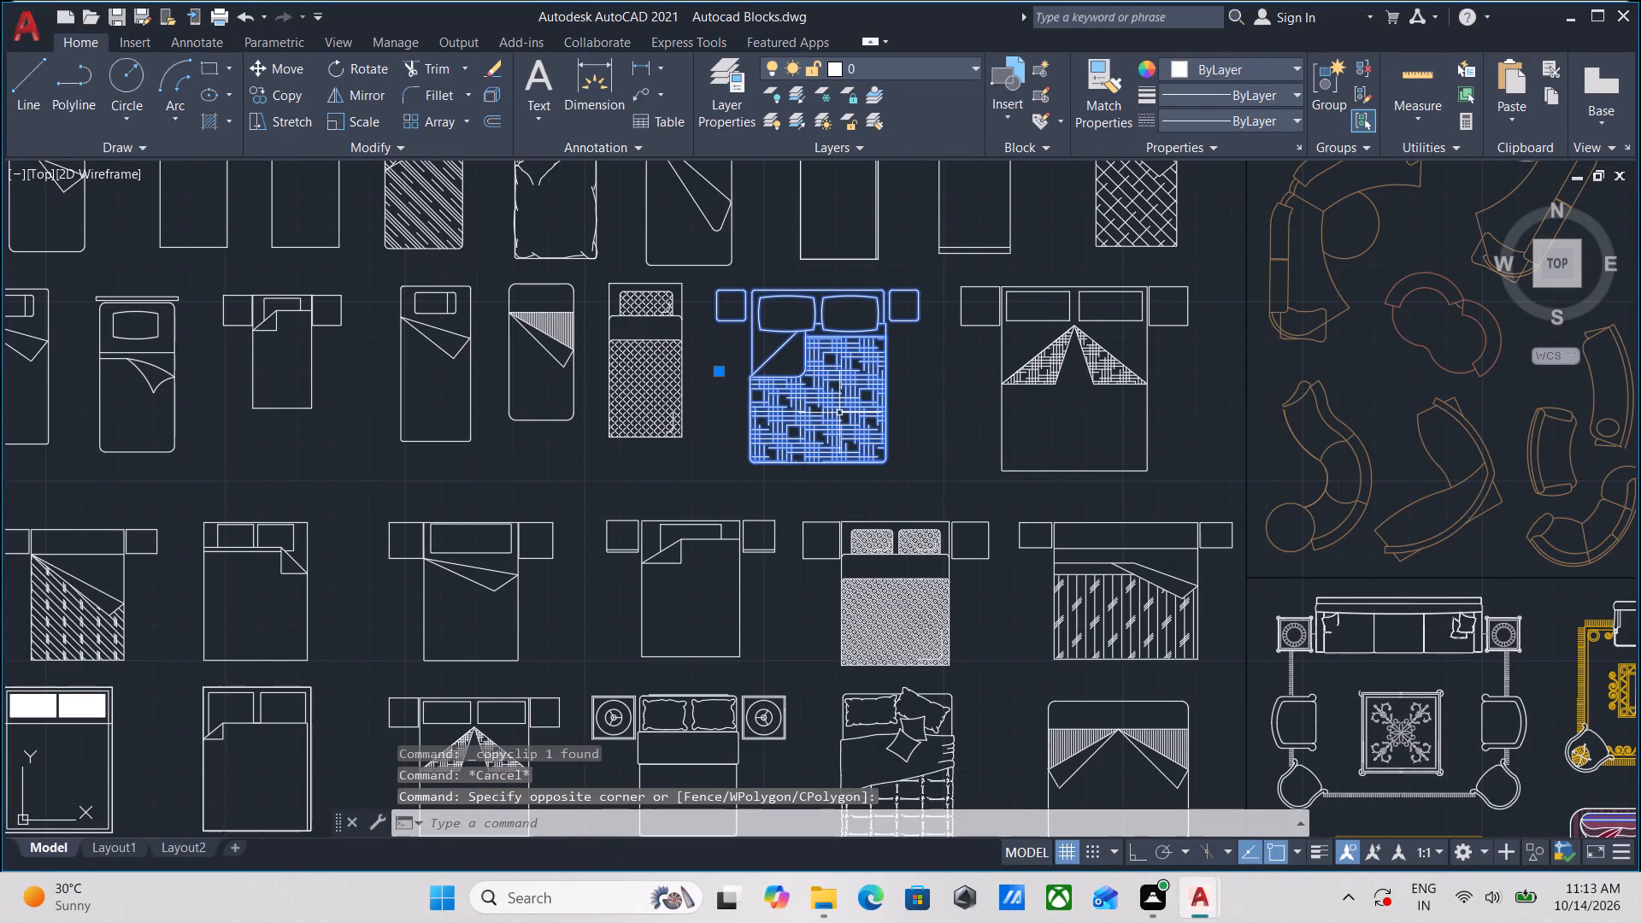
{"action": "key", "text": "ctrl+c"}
Scan the library from the beds across the sofas, coloured furniture and office desks to the kitchen layouts above the Others heading.
{"action": "scroll", "coordinate": [865, 376], "scroll_direction": "down", "scroll_amount": 1}
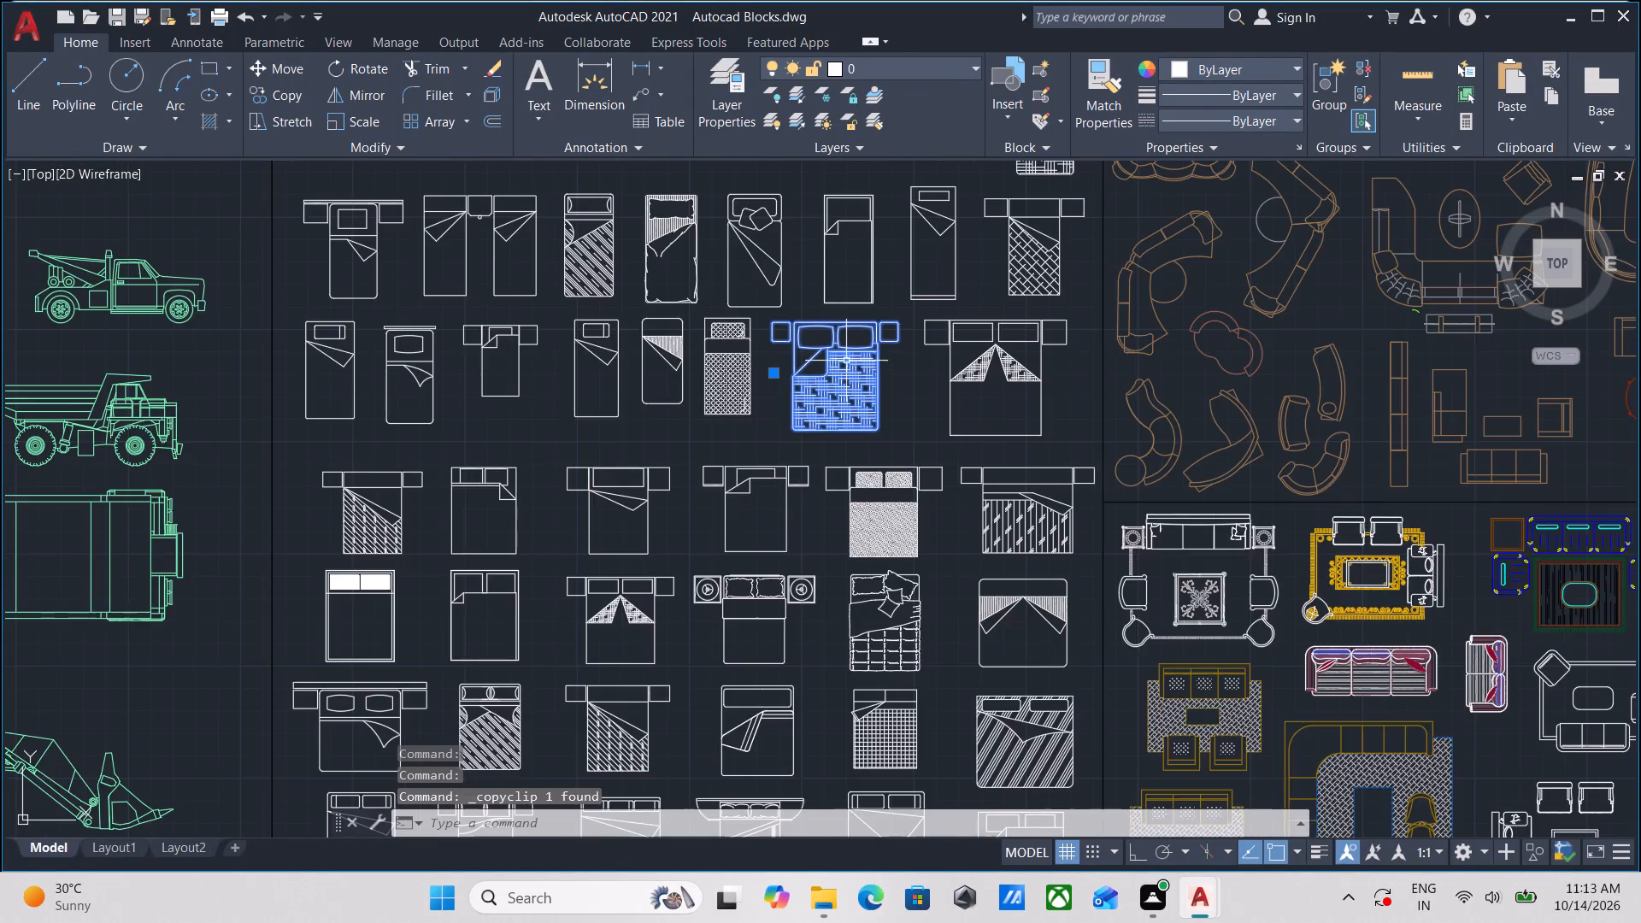
{"action": "scroll", "coordinate": [848, 354], "scroll_direction": "down", "scroll_amount": 1}
{"action": "middle_click_drag", "start_coordinate": [848, 354], "coordinate": [519, 420]}
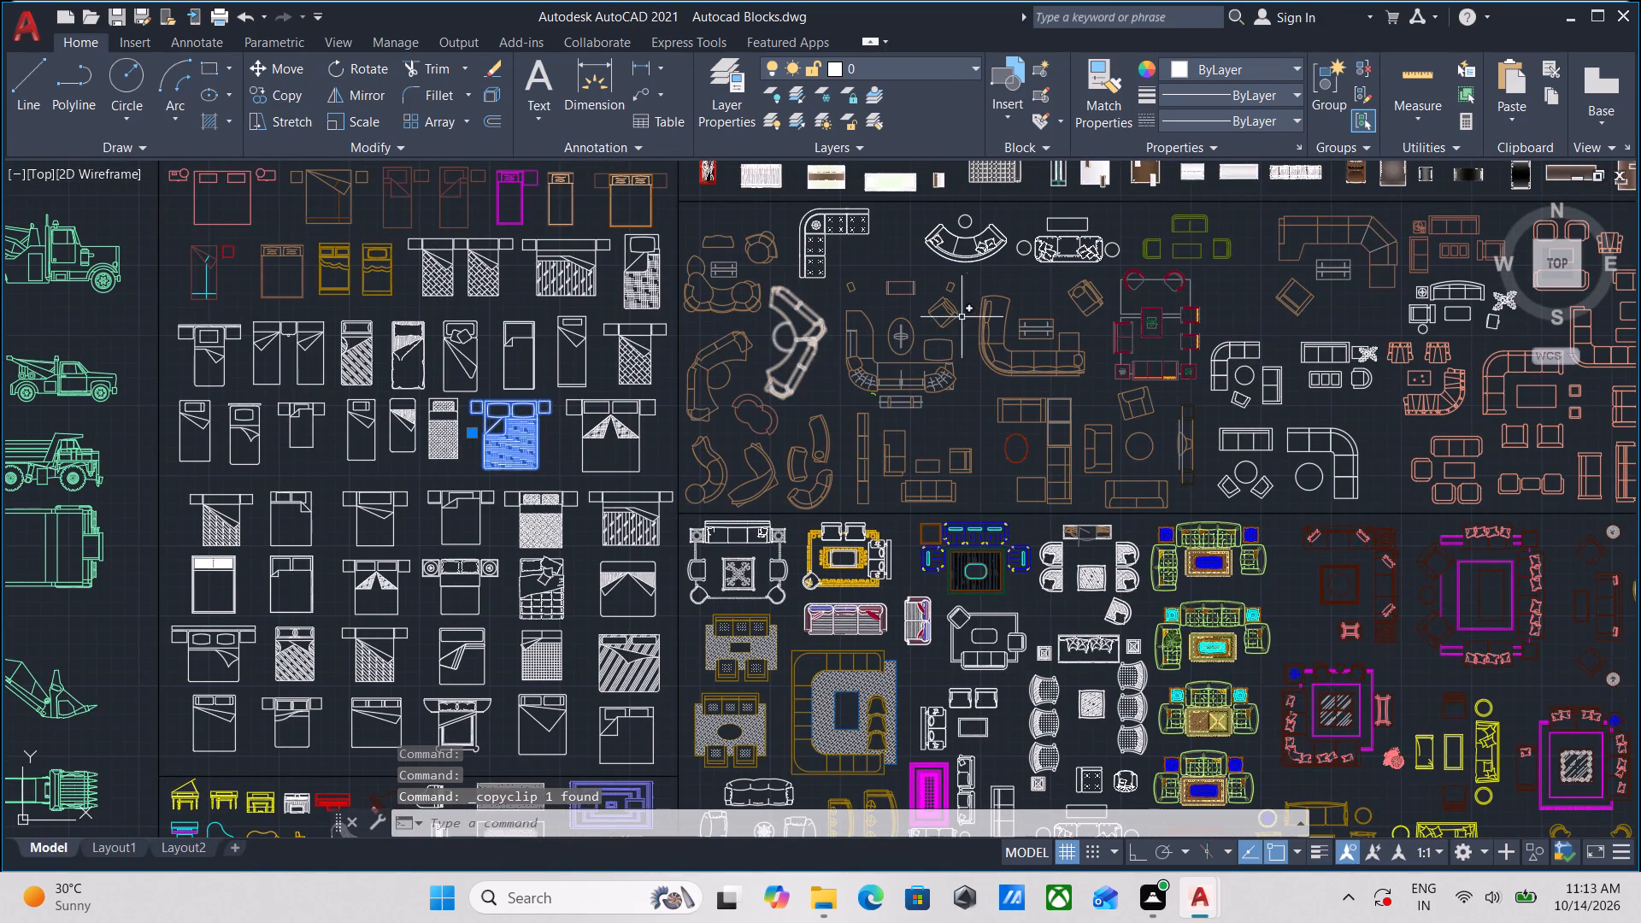
{"action": "middle_click_drag", "start_coordinate": [876, 263], "coordinate": [580, 483]}
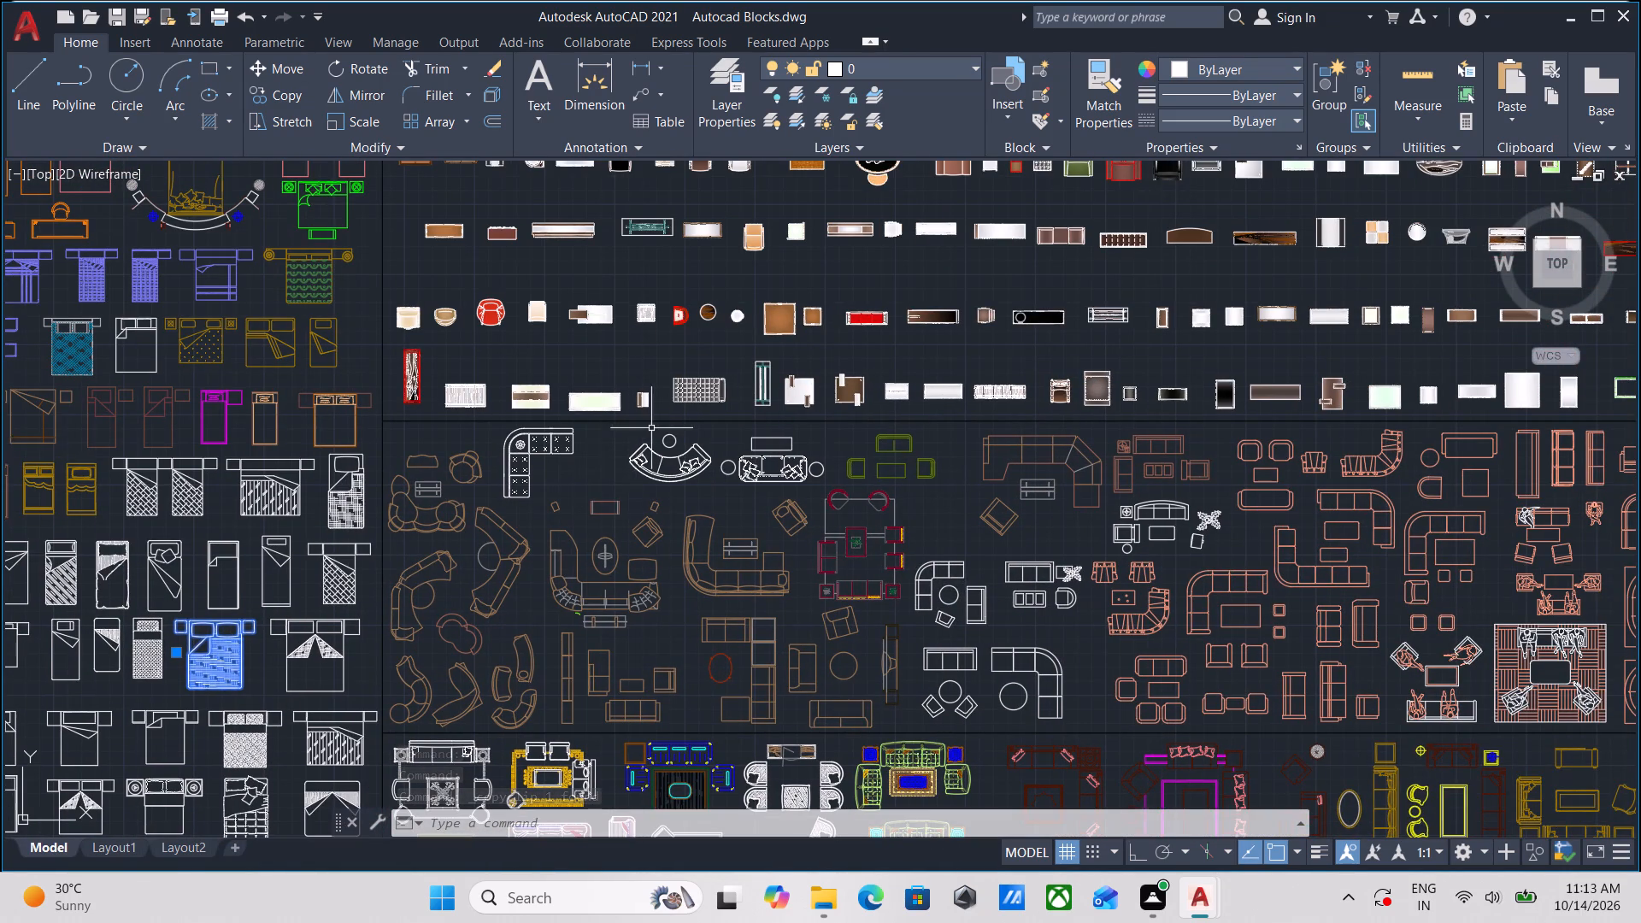
{"action": "middle_click_drag", "start_coordinate": [321, 367], "coordinate": [588, 541]}
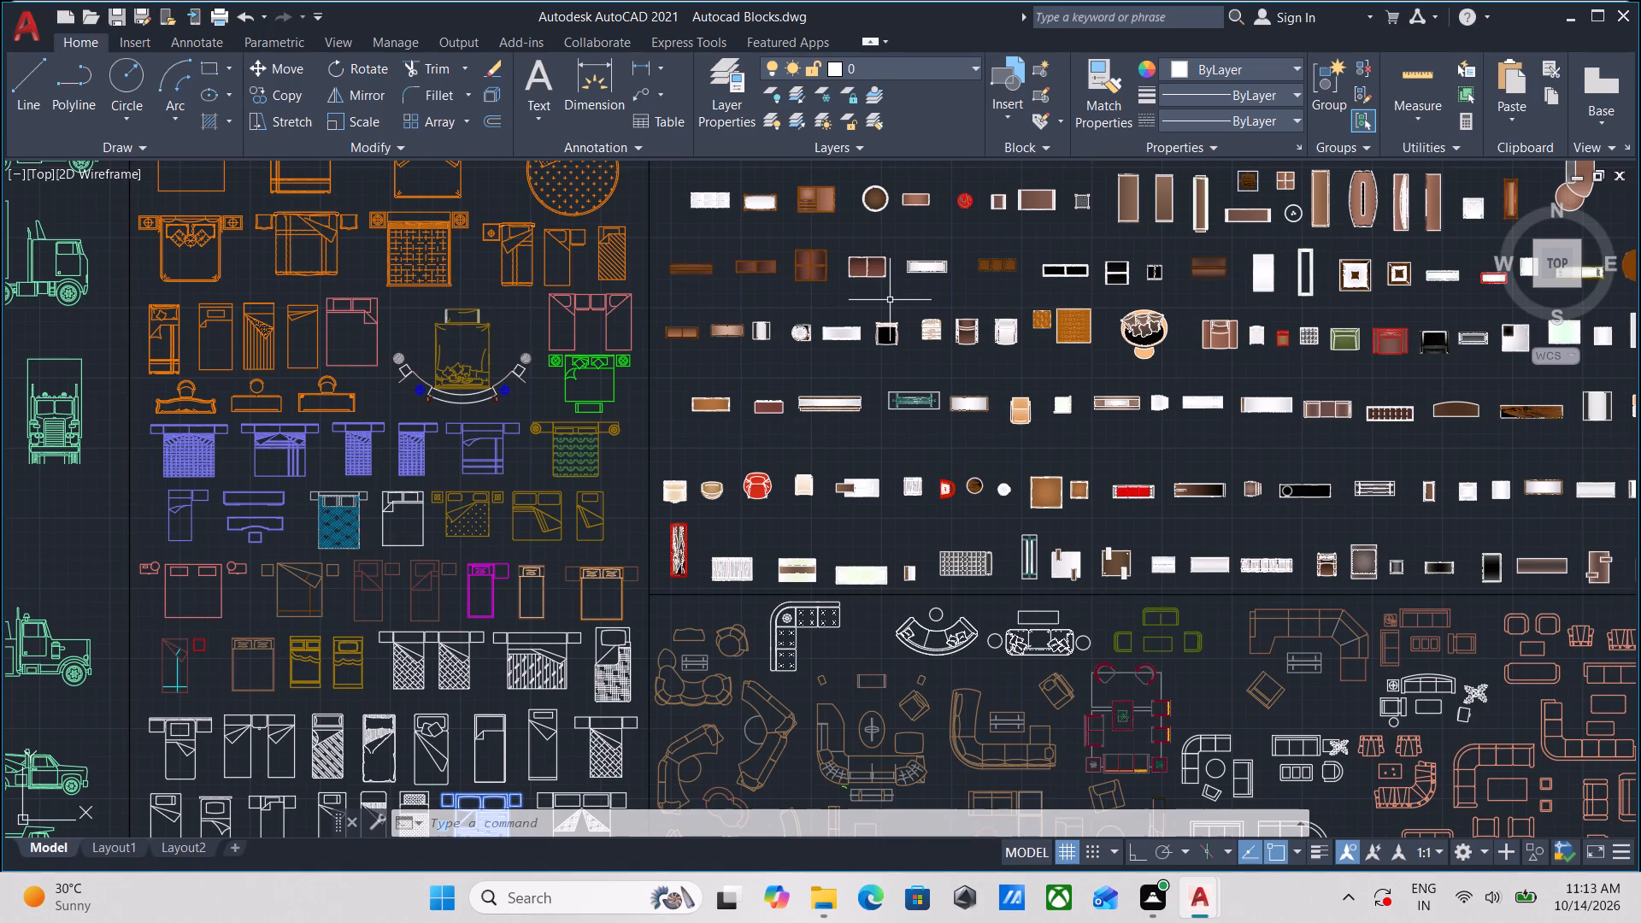
{"action": "scroll", "coordinate": [892, 300], "scroll_direction": "down", "scroll_amount": 1}
{"action": "middle_click_drag", "start_coordinate": [892, 300], "coordinate": [603, 526]}
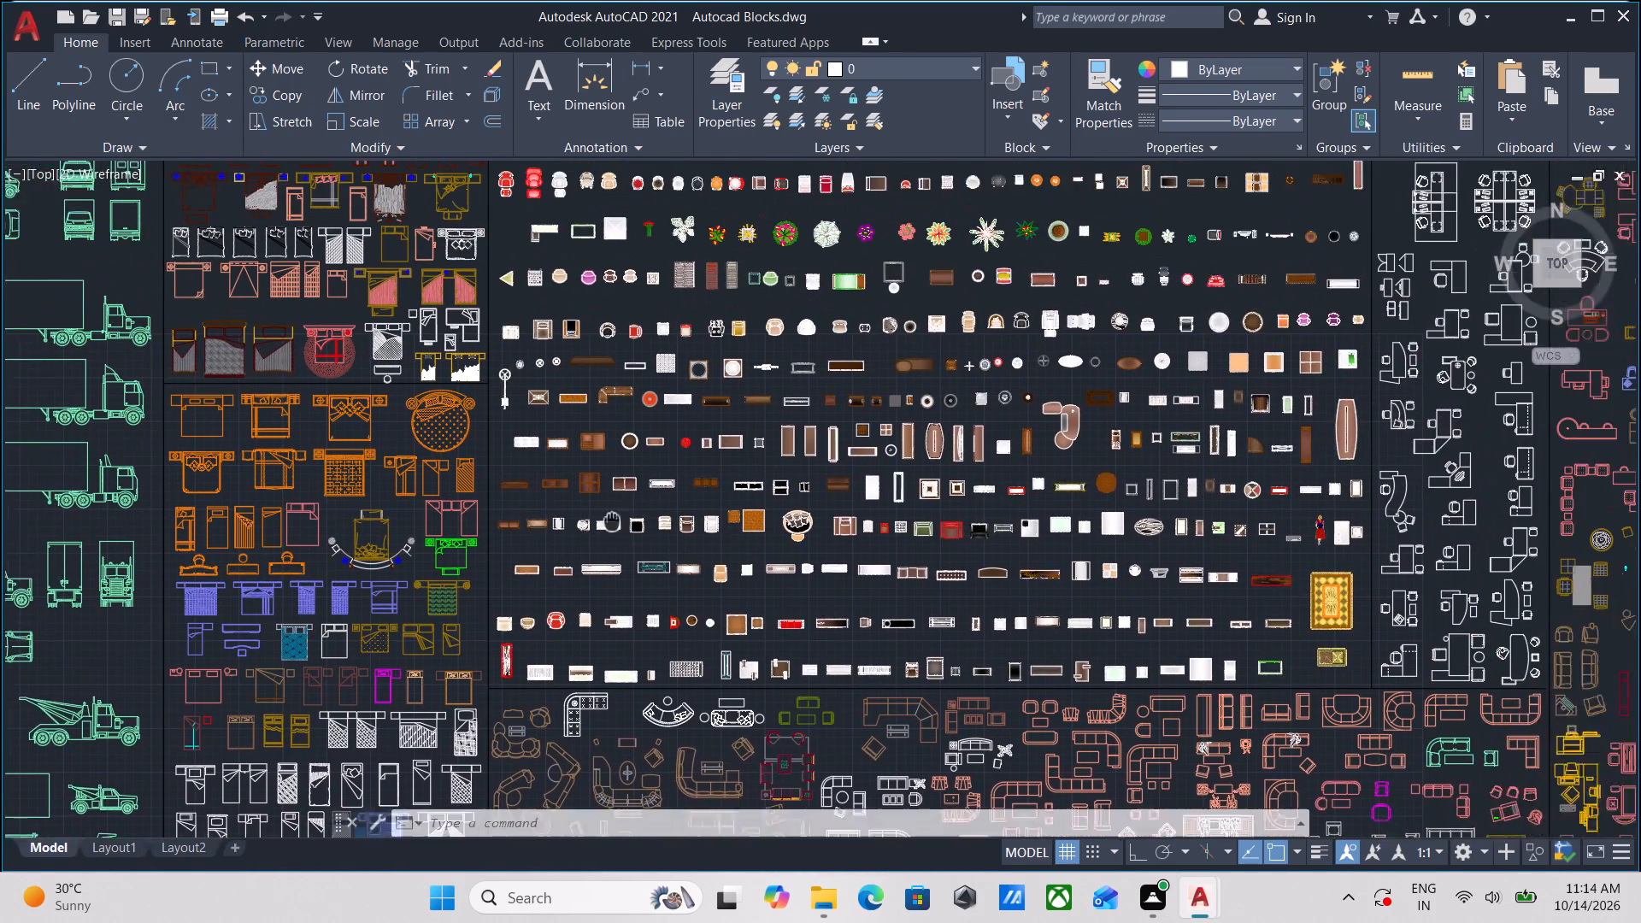
{"action": "middle_click_drag", "start_coordinate": [603, 526], "coordinate": [573, 543]}
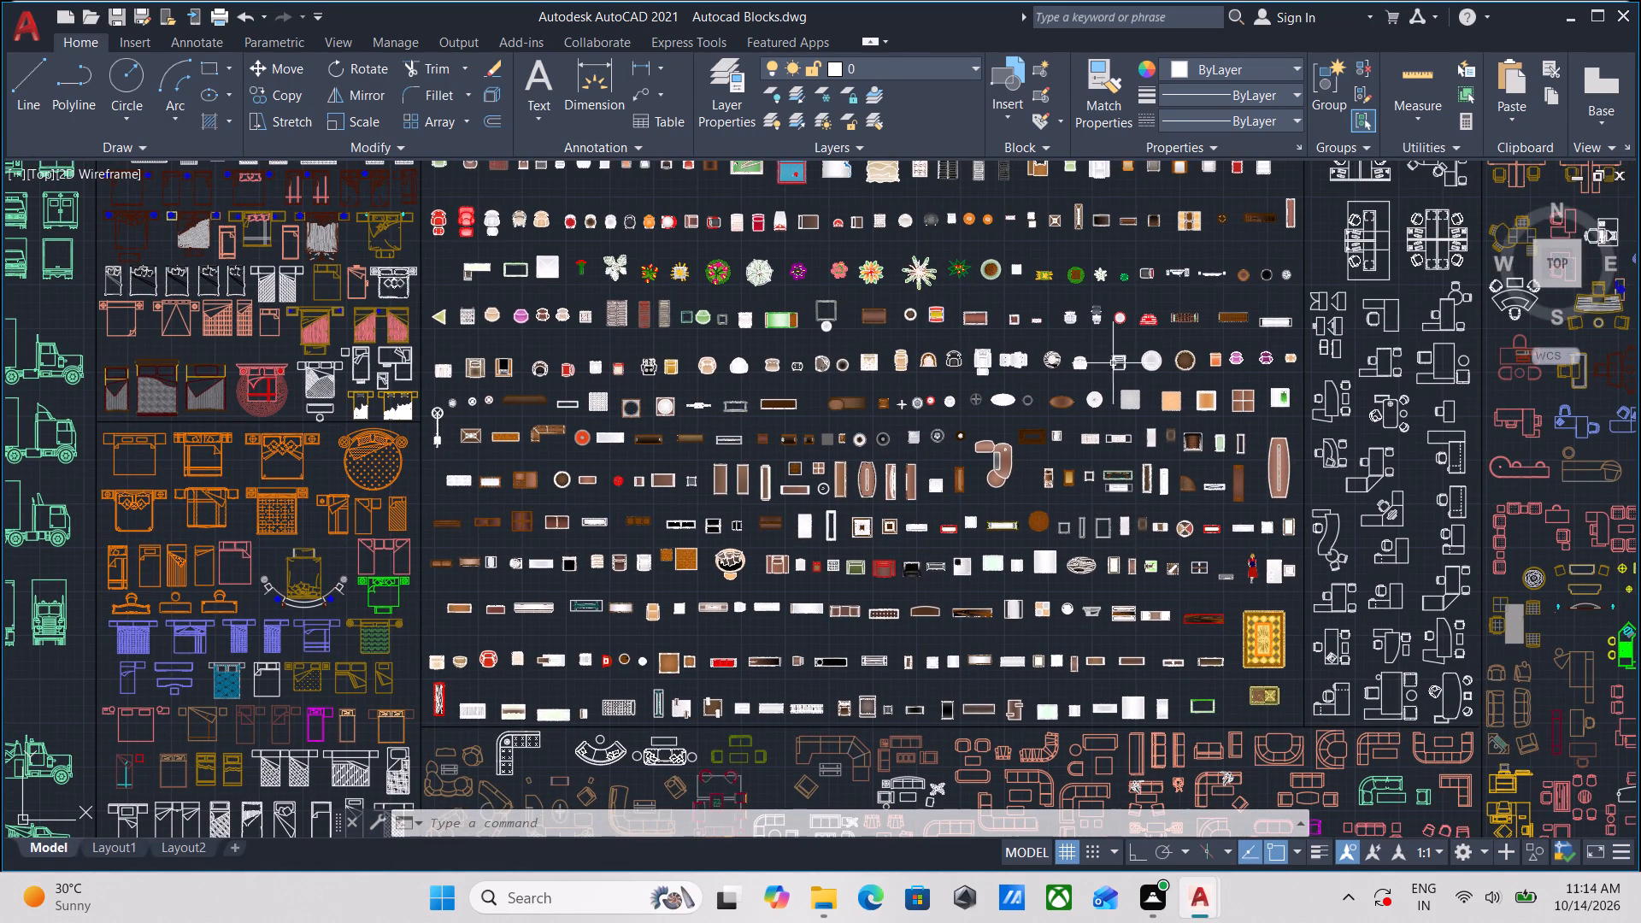
{"action": "middle_click_drag", "start_coordinate": [492, 298], "coordinate": [544, 526]}
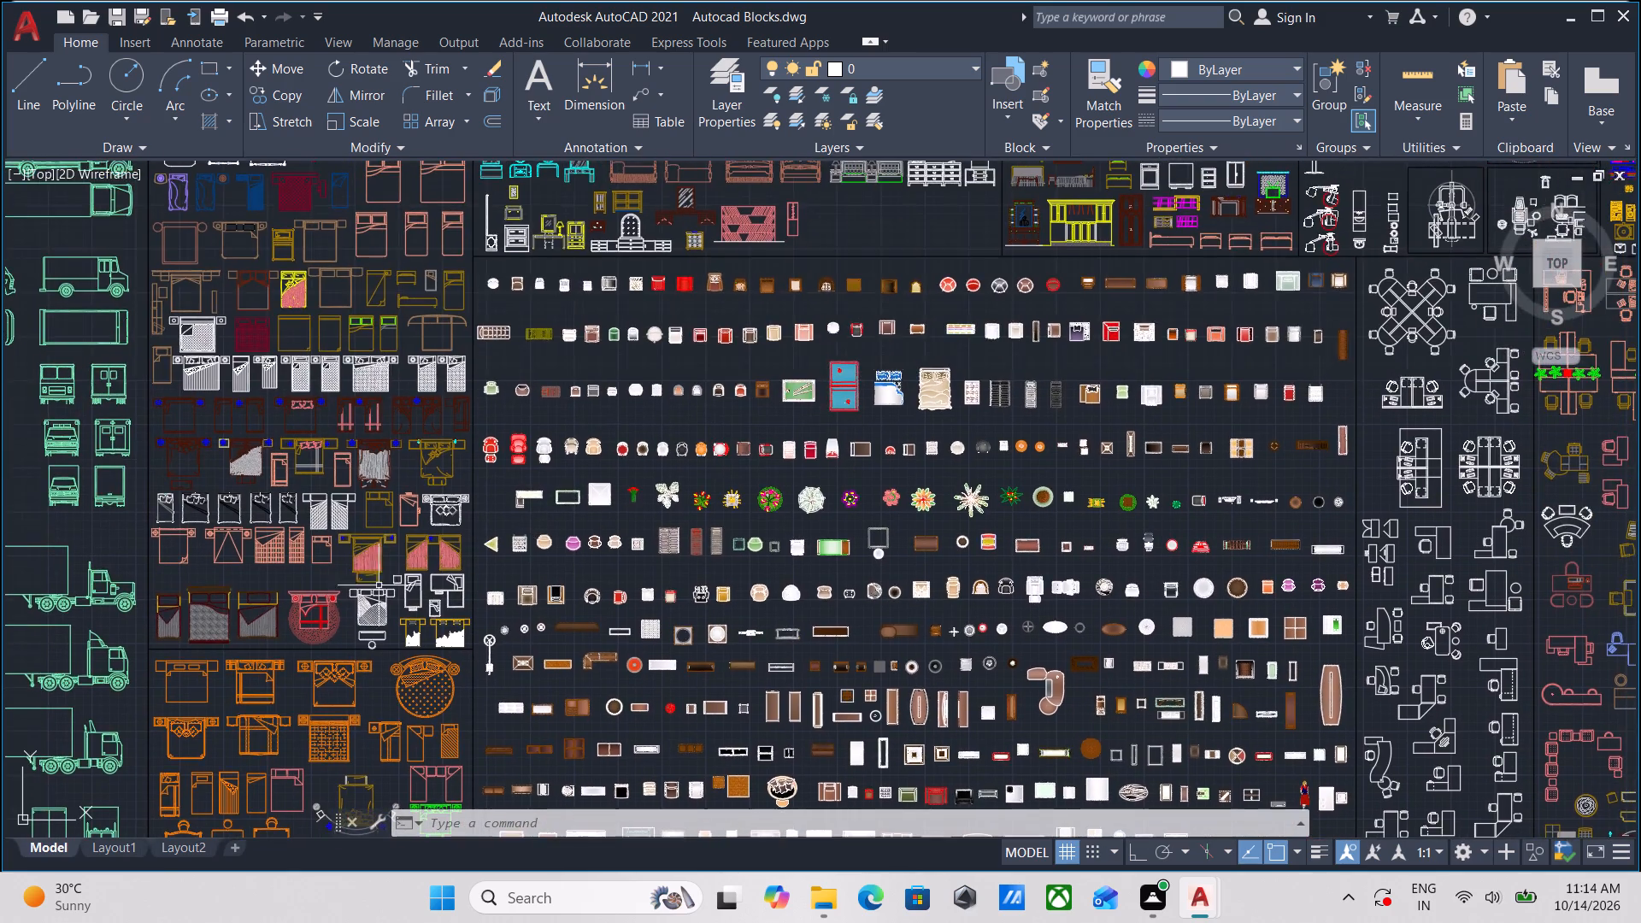
{"action": "scroll", "coordinate": [323, 608], "scroll_direction": "up", "scroll_amount": 4}
{"action": "scroll", "coordinate": [472, 603], "scroll_direction": "down", "scroll_amount": 2}
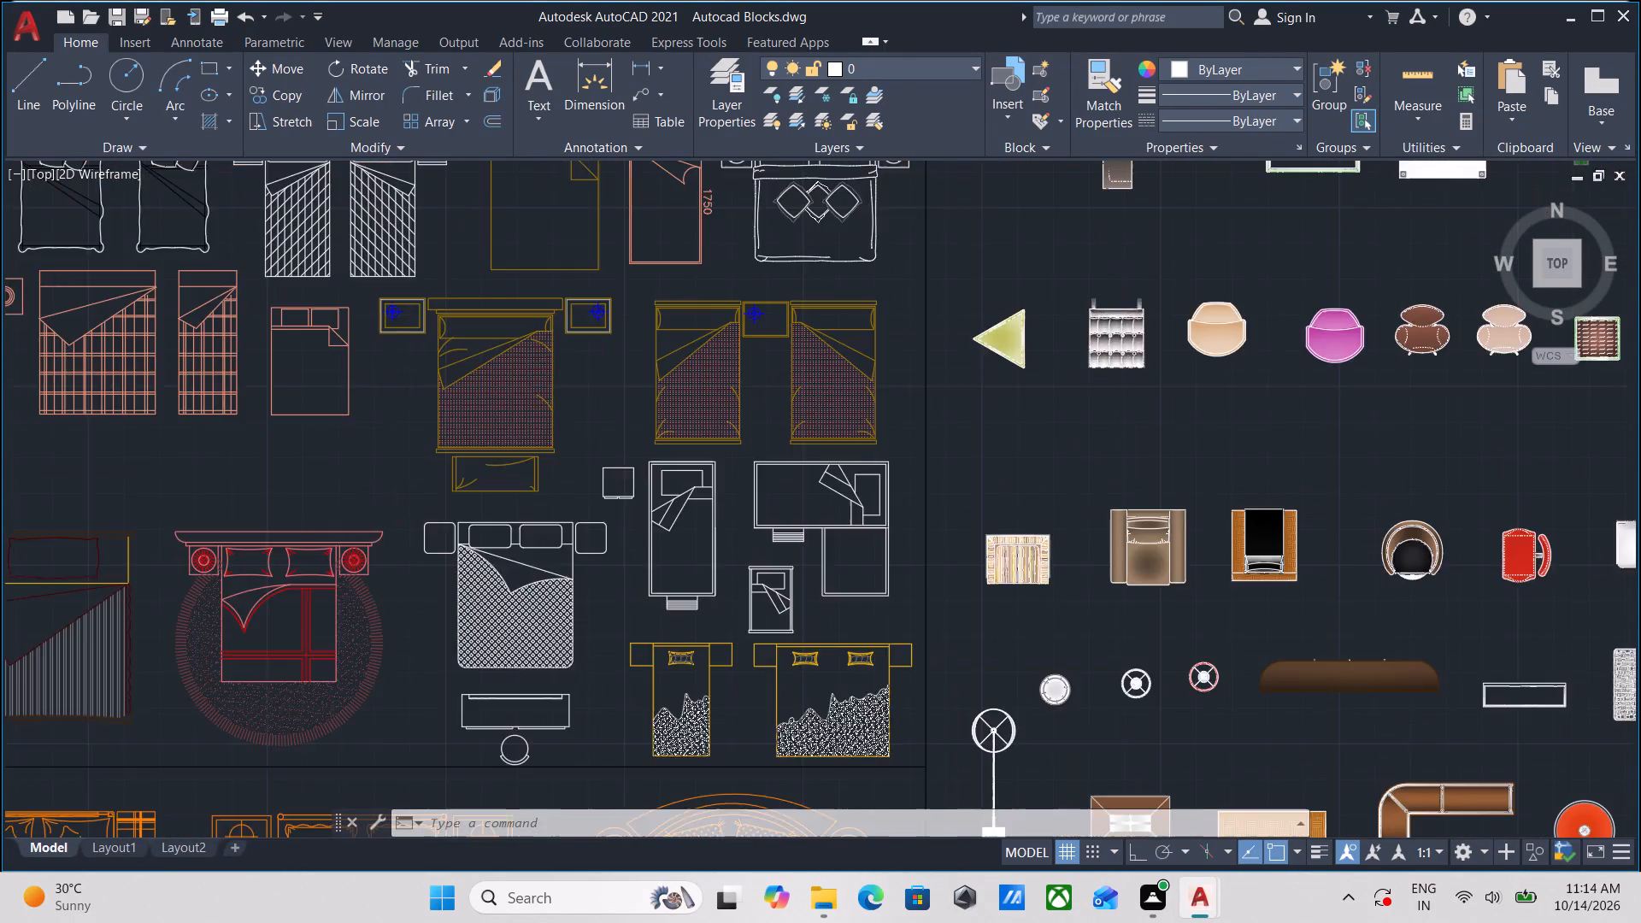
{"action": "middle_click_drag", "start_coordinate": [586, 338], "coordinate": [582, 487]}
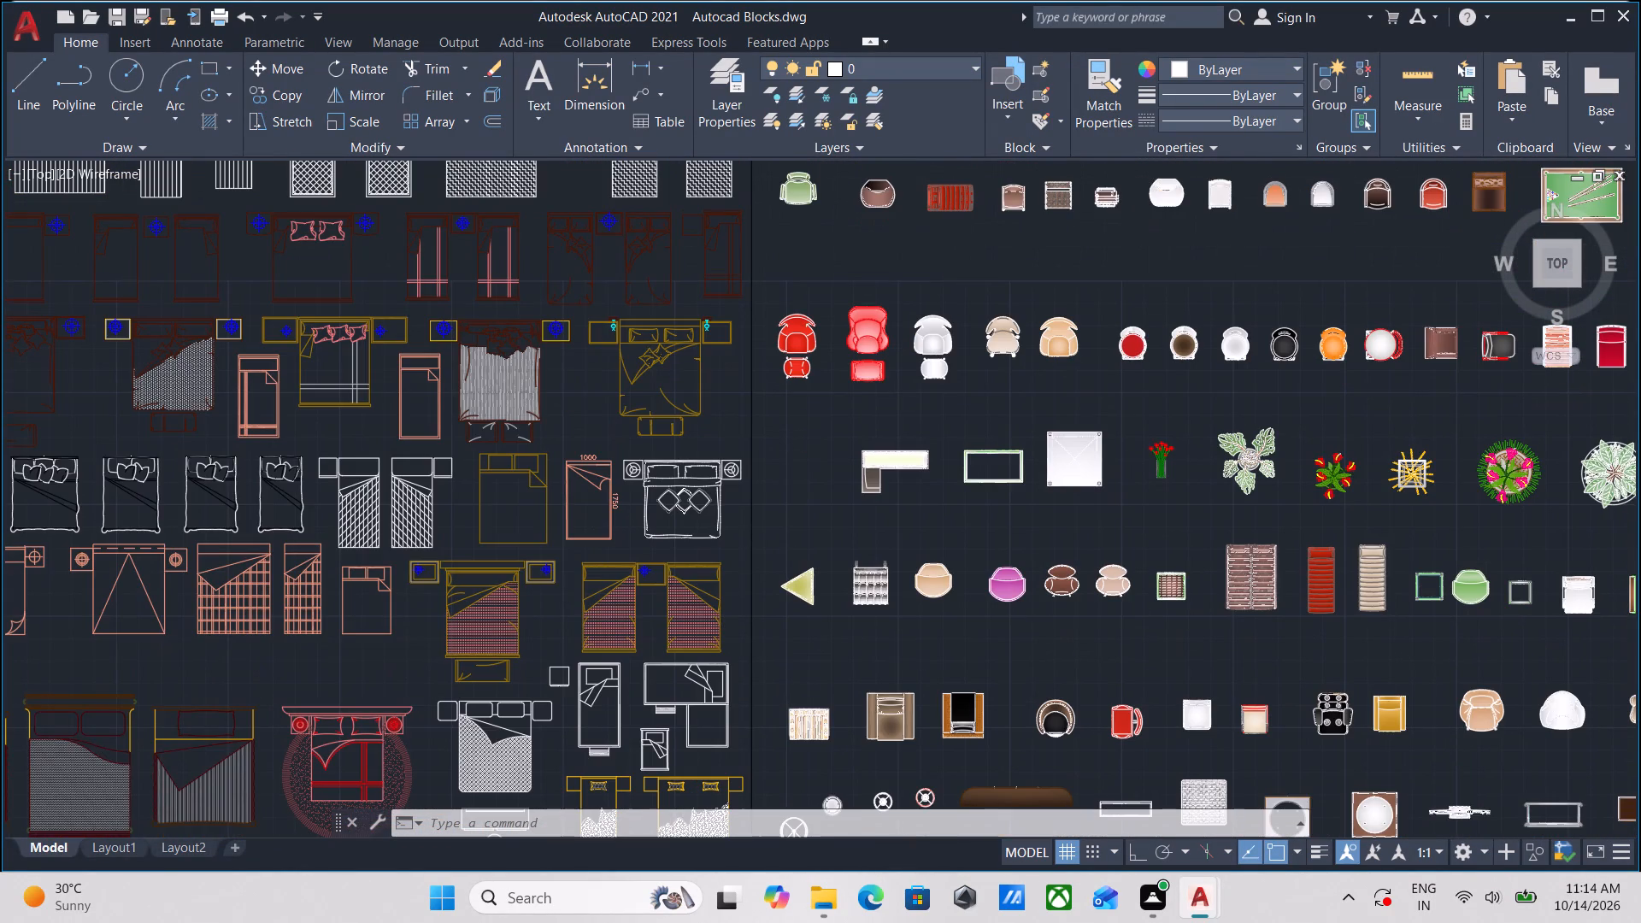
{"action": "scroll", "coordinate": [624, 458], "scroll_direction": "down", "scroll_amount": 3}
{"action": "middle_click_drag", "start_coordinate": [767, 391], "coordinate": [762, 396]}
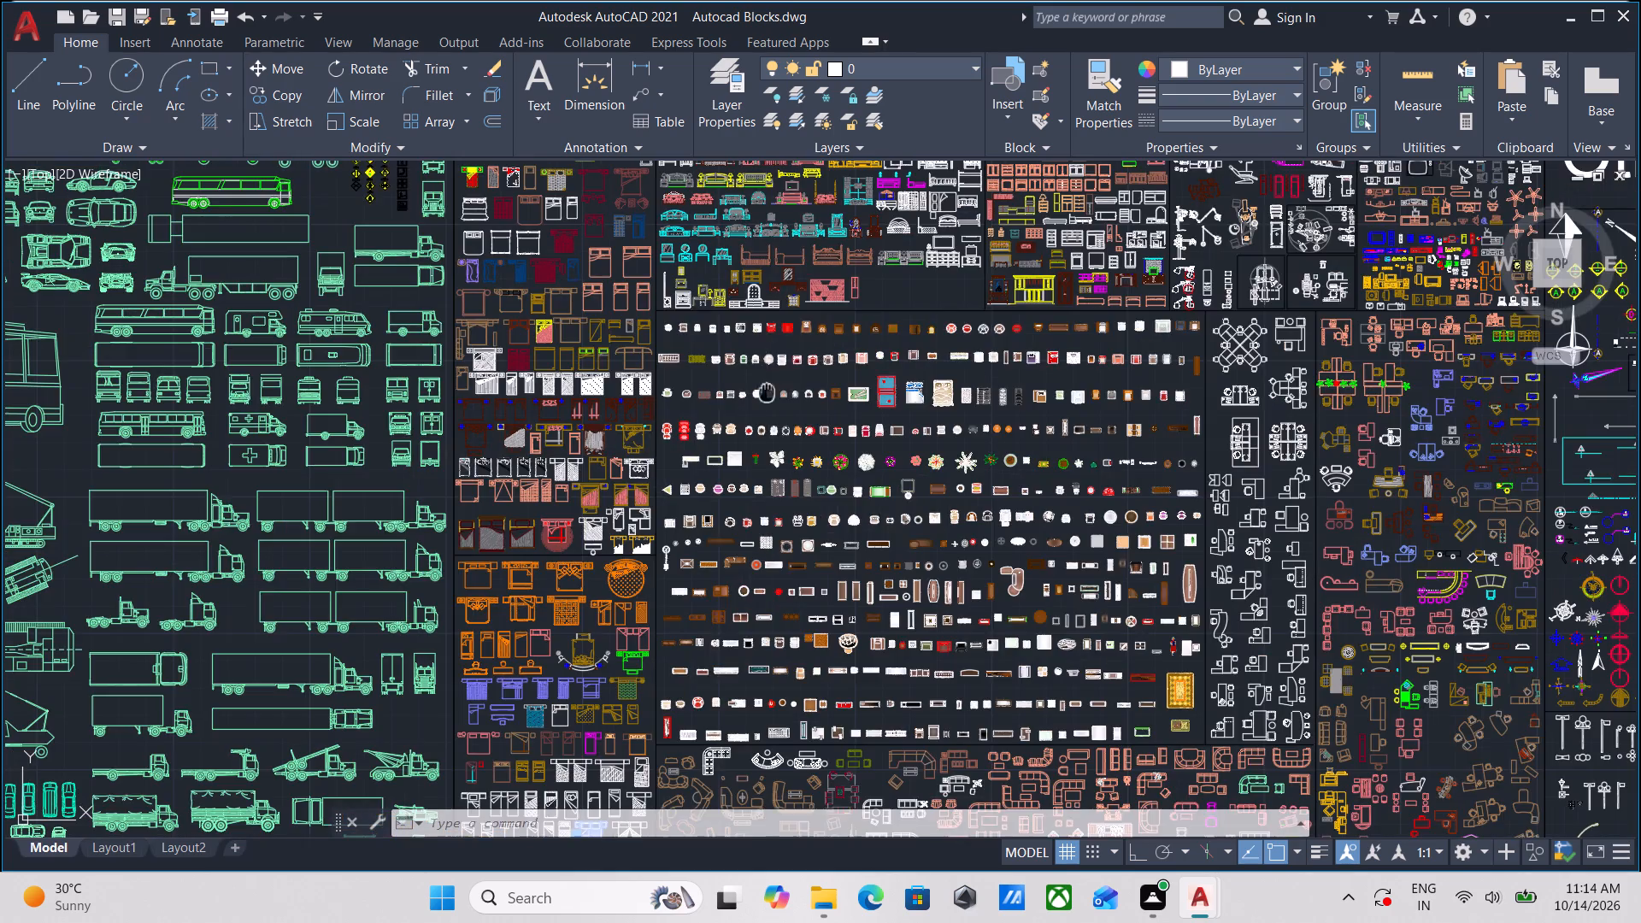
{"action": "middle_click_drag", "start_coordinate": [762, 396], "coordinate": [522, 515]}
{"action": "middle_click_drag", "start_coordinate": [799, 372], "coordinate": [548, 426]}
{"action": "middle_click_drag", "start_coordinate": [859, 424], "coordinate": [638, 480]}
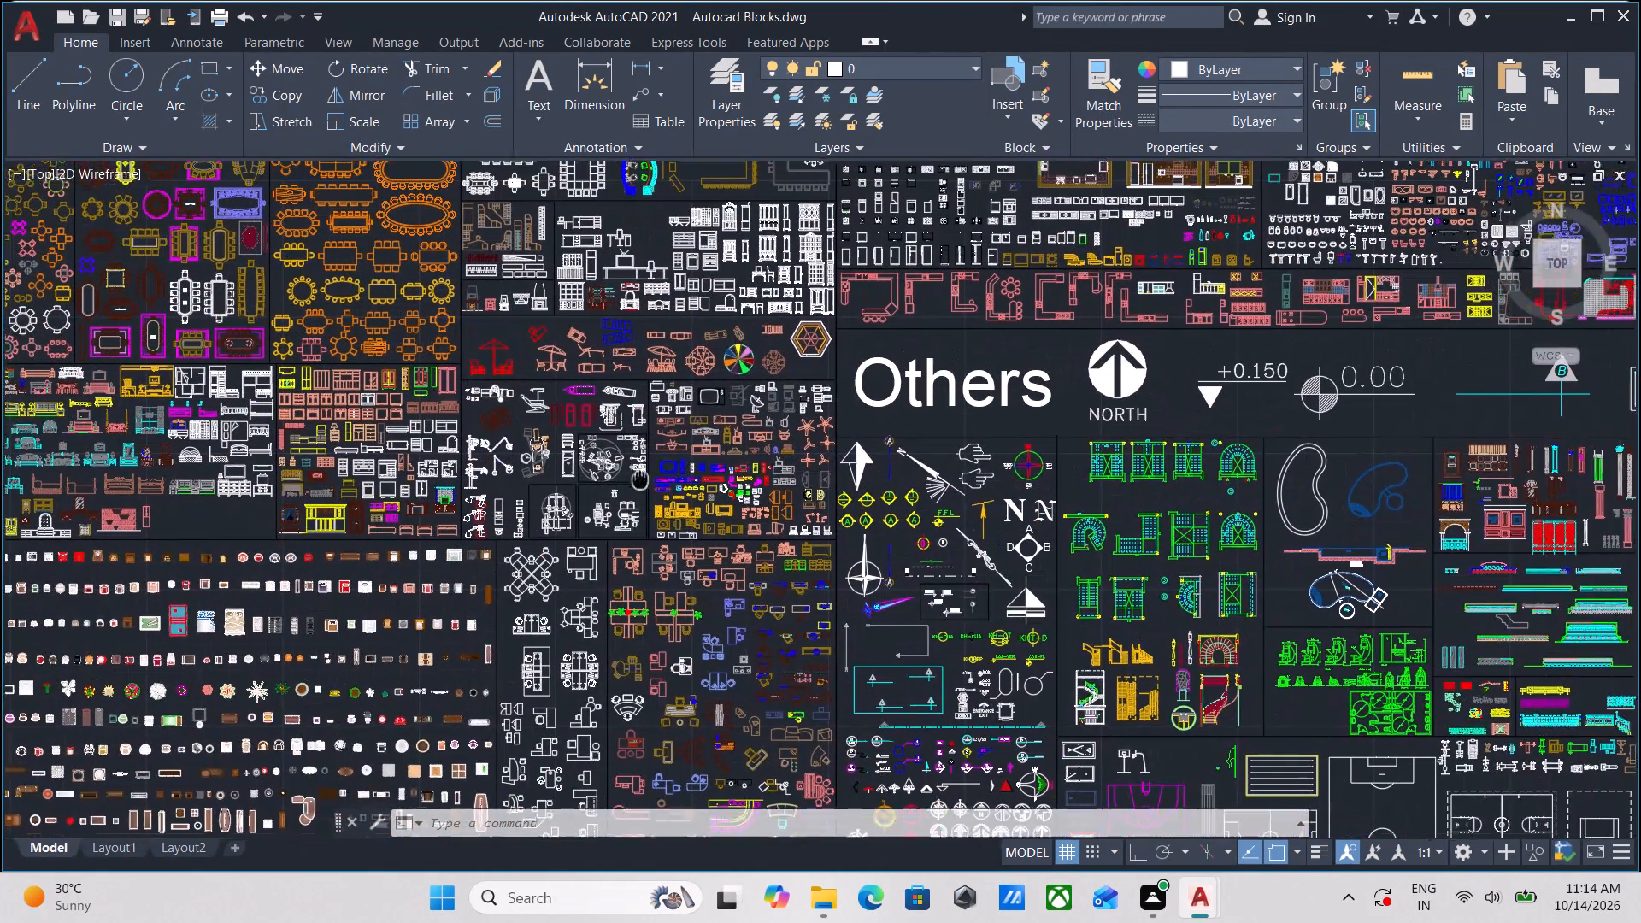
{"action": "middle_click_drag", "start_coordinate": [638, 480], "coordinate": [638, 481]}
{"action": "middle_click_drag", "start_coordinate": [844, 357], "coordinate": [591, 453]}
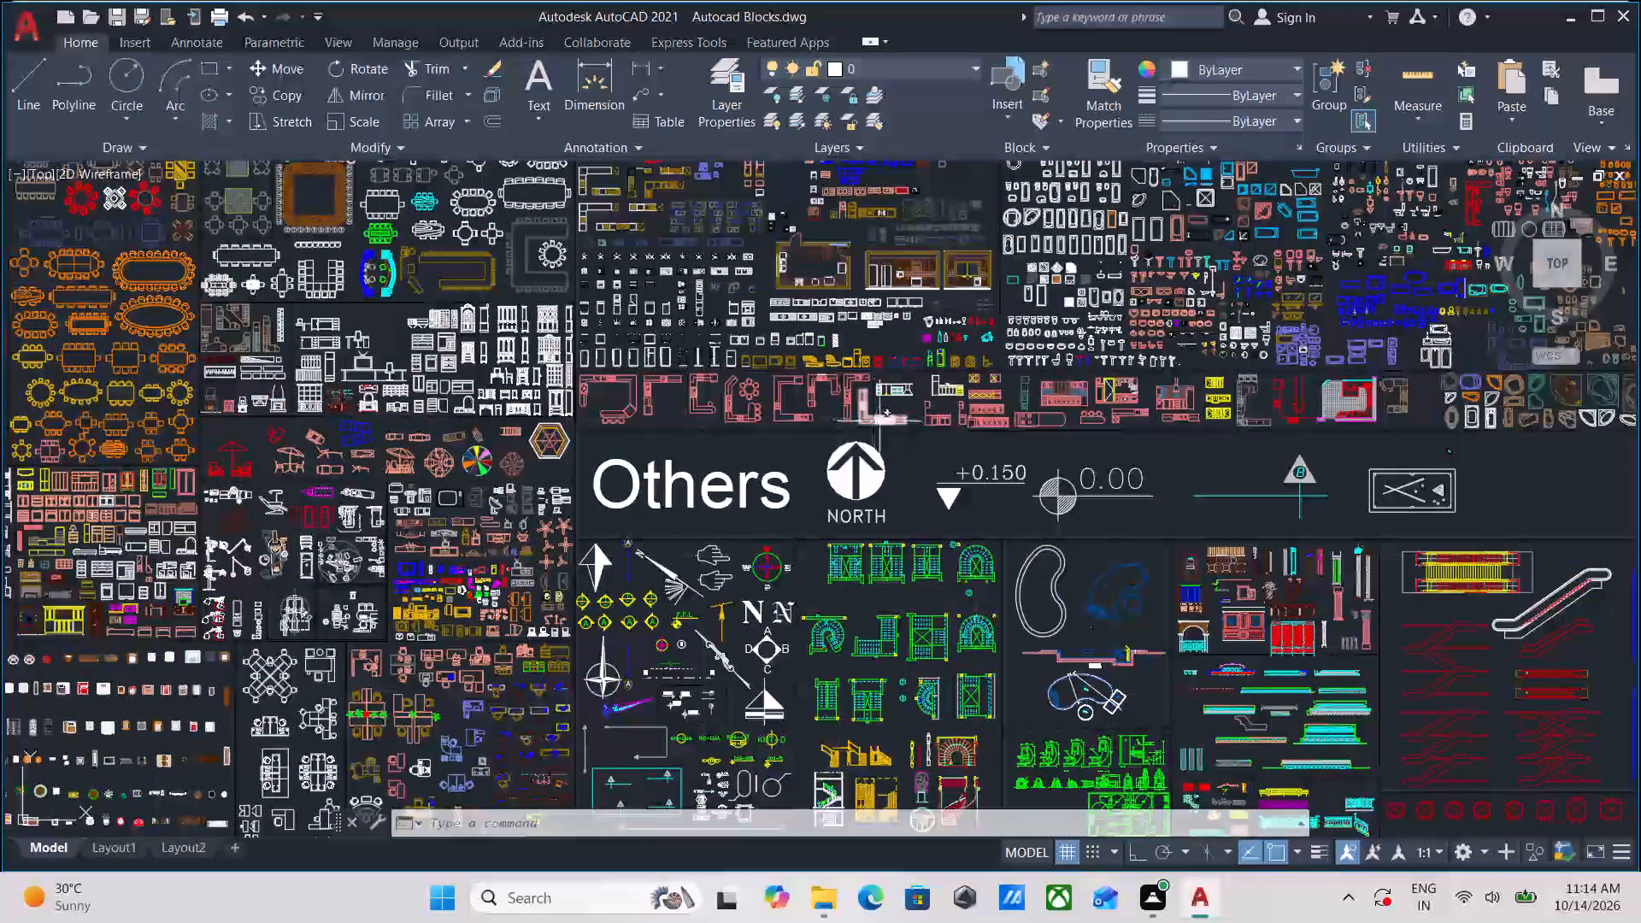
Compare the red kitchen counter layouts above the Others heading to choose one for the floor plan.
{"action": "scroll", "coordinate": [879, 396], "scroll_direction": "up", "scroll_amount": 4}
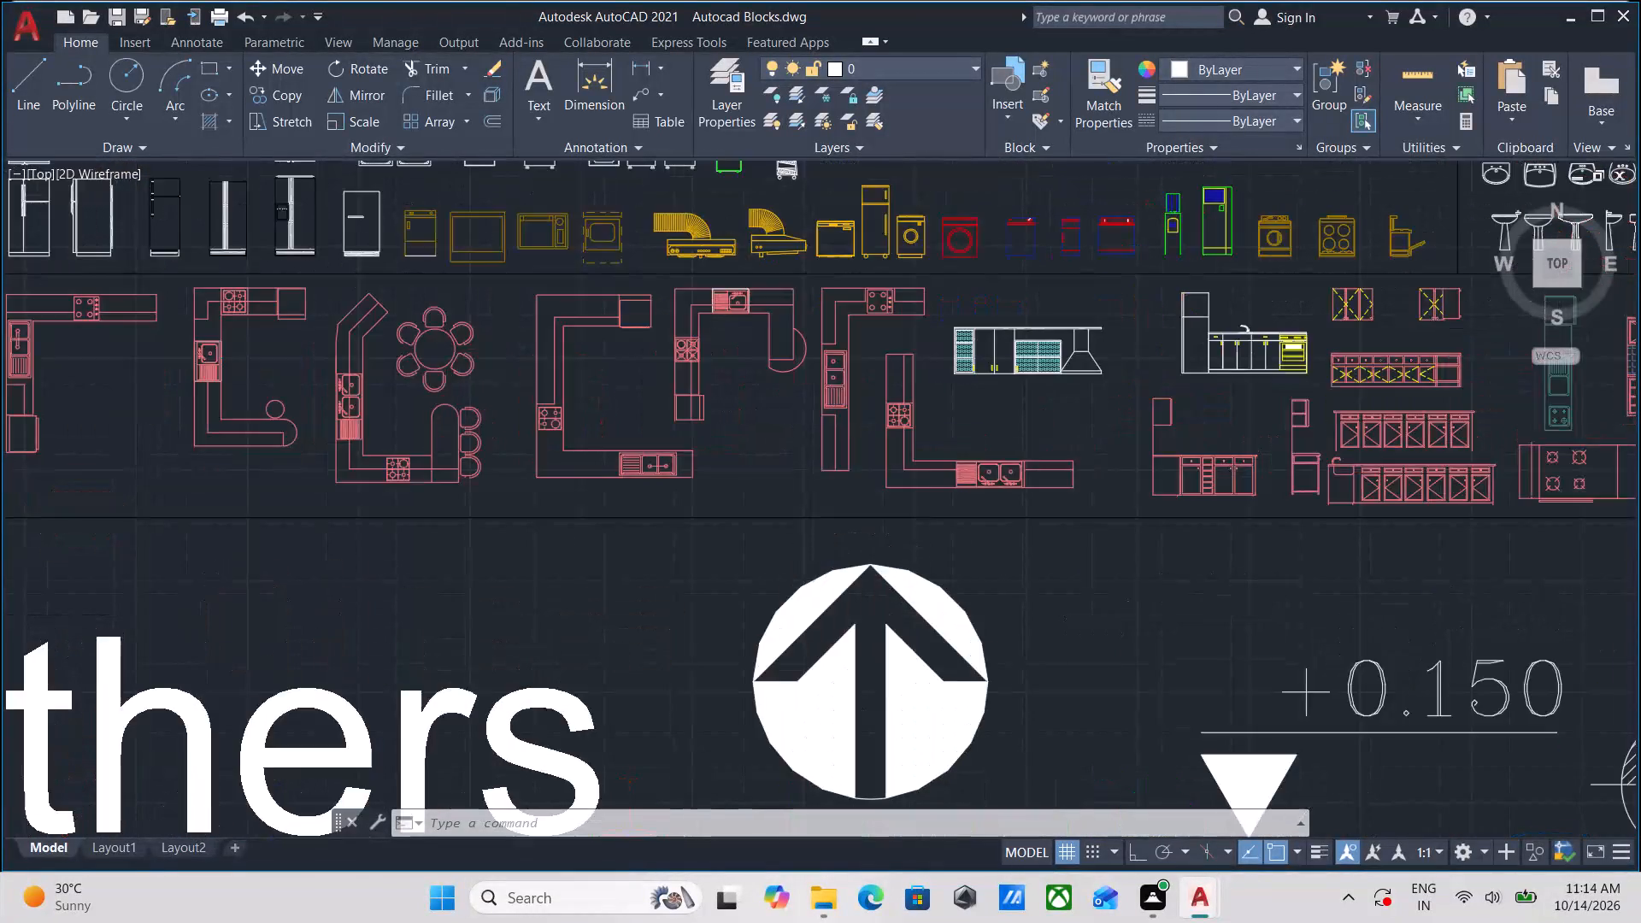
{"action": "scroll", "coordinate": [855, 422], "scroll_direction": "down", "scroll_amount": 1}
{"action": "middle_click_drag", "start_coordinate": [855, 422], "coordinate": [770, 420]}
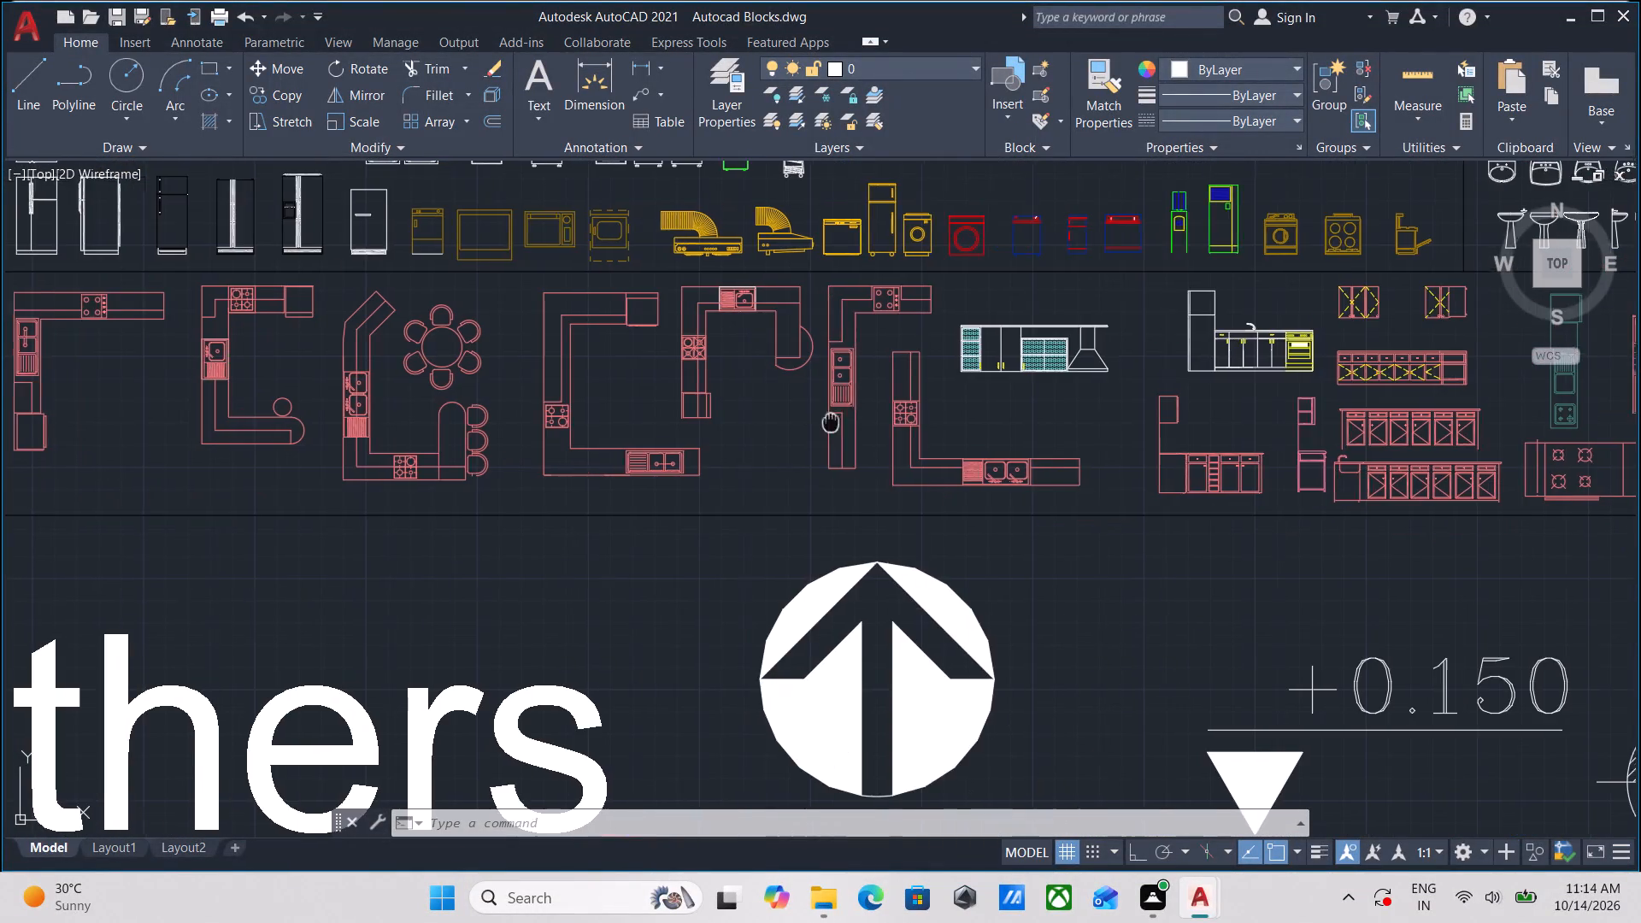
{"action": "middle_click_drag", "start_coordinate": [770, 420], "coordinate": [722, 422]}
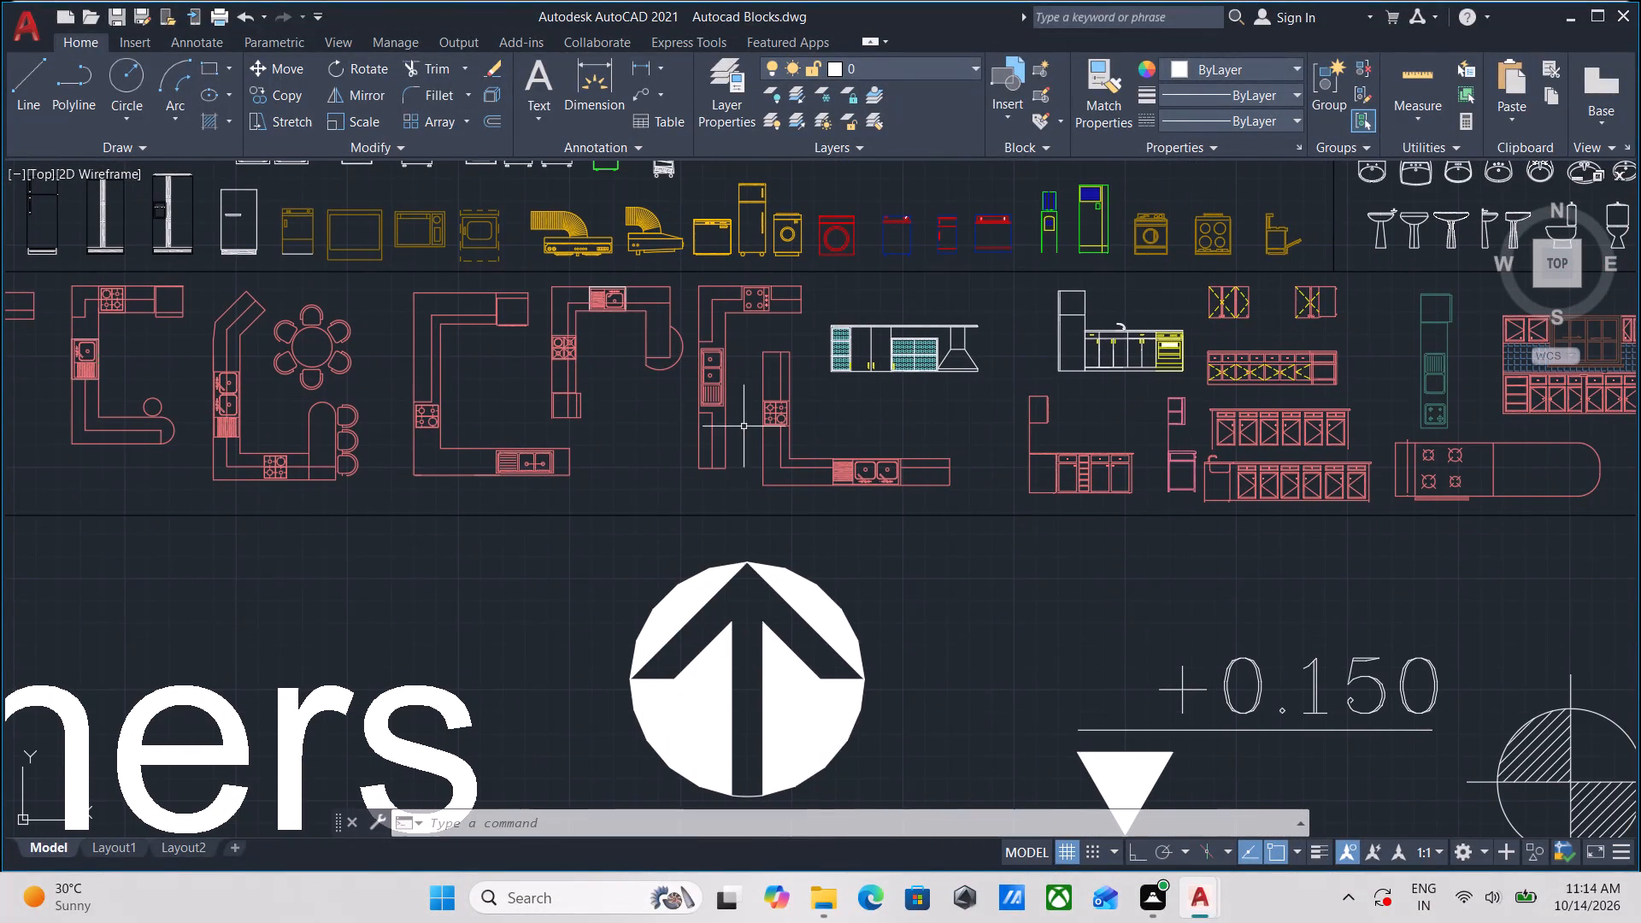
{"action": "scroll", "coordinate": [286, 405], "scroll_direction": "down", "scroll_amount": 1}
{"action": "middle_click_drag", "start_coordinate": [286, 405], "coordinate": [346, 397]}
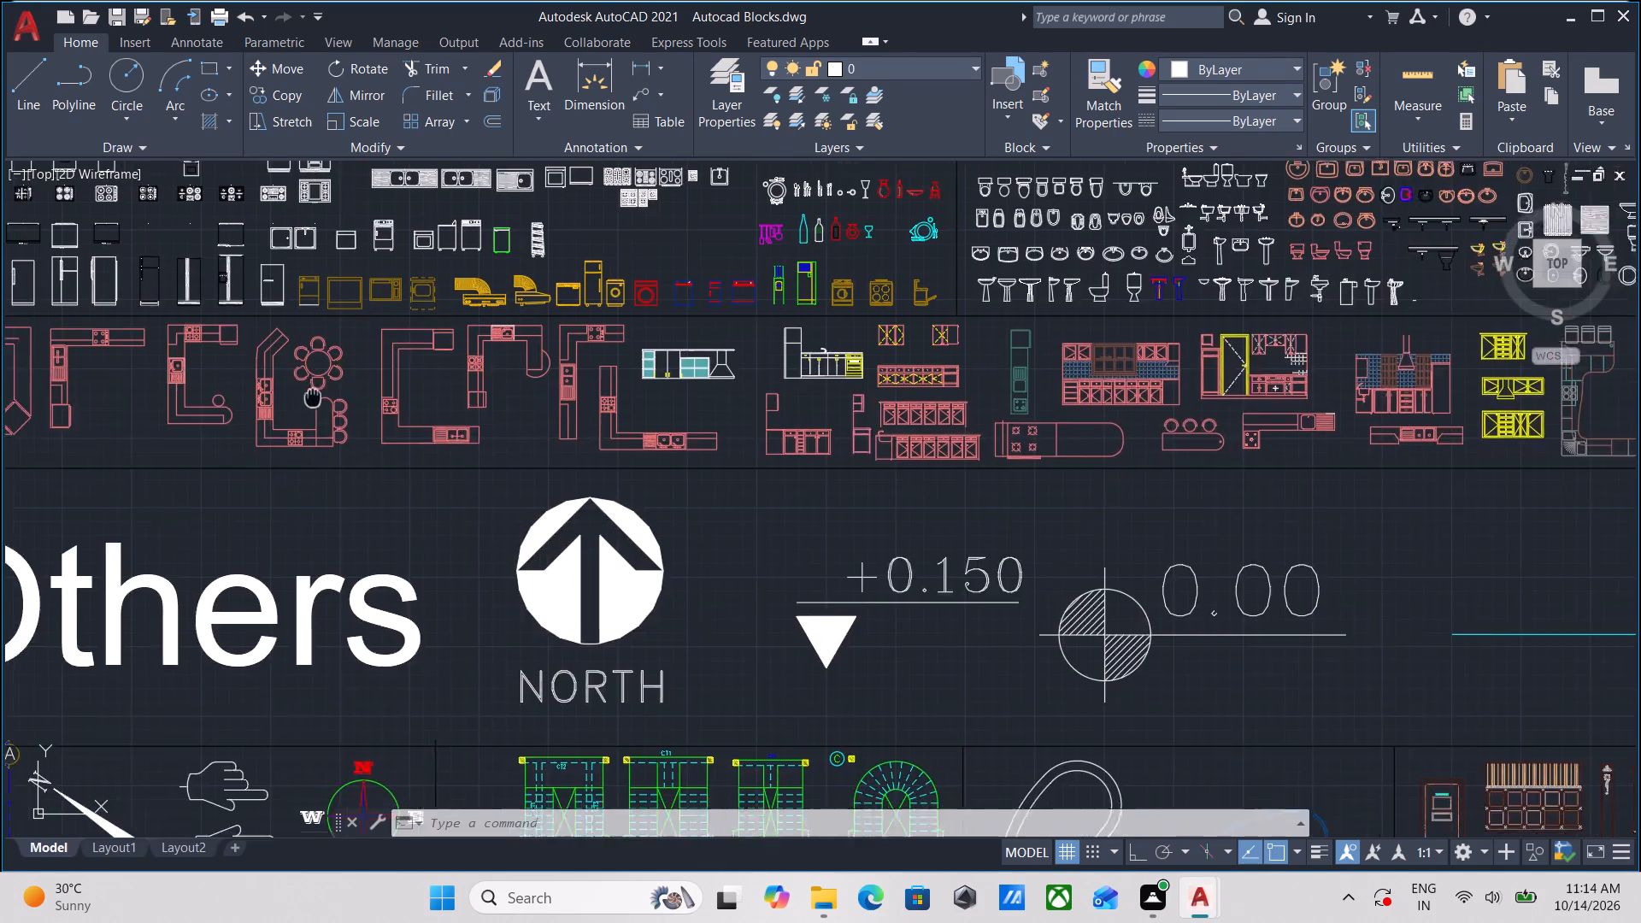
{"action": "middle_click_drag", "start_coordinate": [346, 397], "coordinate": [514, 395]}
{"action": "scroll", "coordinate": [285, 388], "scroll_direction": "up", "scroll_amount": 2}
{"action": "scroll", "coordinate": [304, 380], "scroll_direction": "down", "scroll_amount": 1}
{"action": "middle_click_drag", "start_coordinate": [304, 380], "coordinate": [369, 450]}
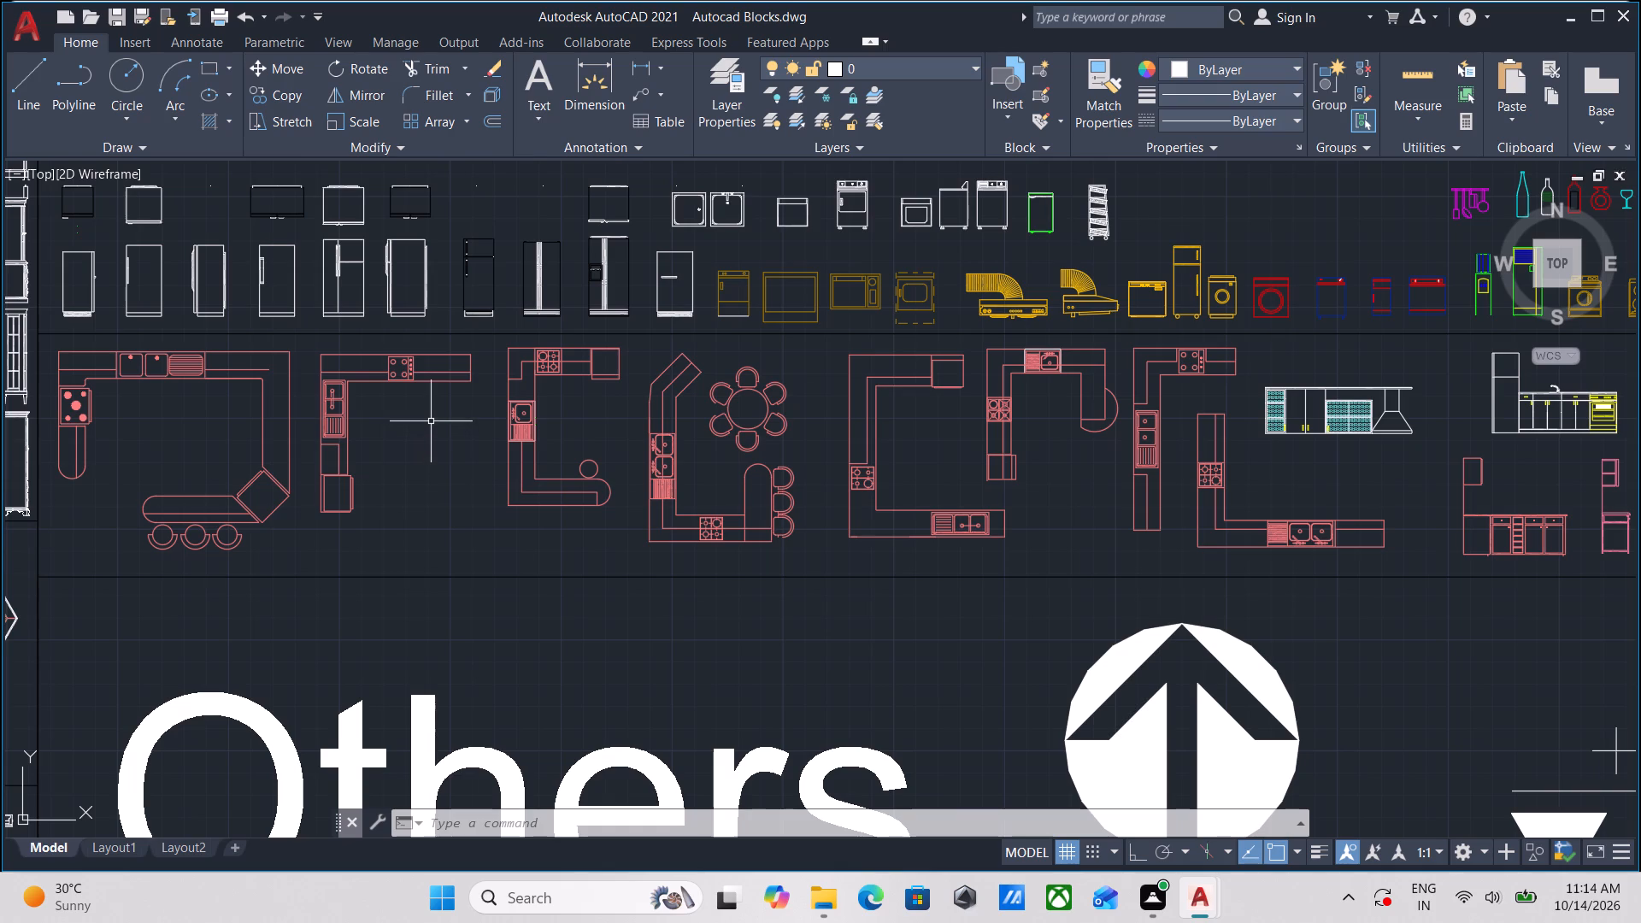
Copy the red L-shaped kitchen counter layout with hob and sink, beside the U-shaped one with three stools, to the clipboard.
{"action": "left_click", "coordinate": [417, 439]}
{"action": "left_click", "coordinate": [351, 358]}
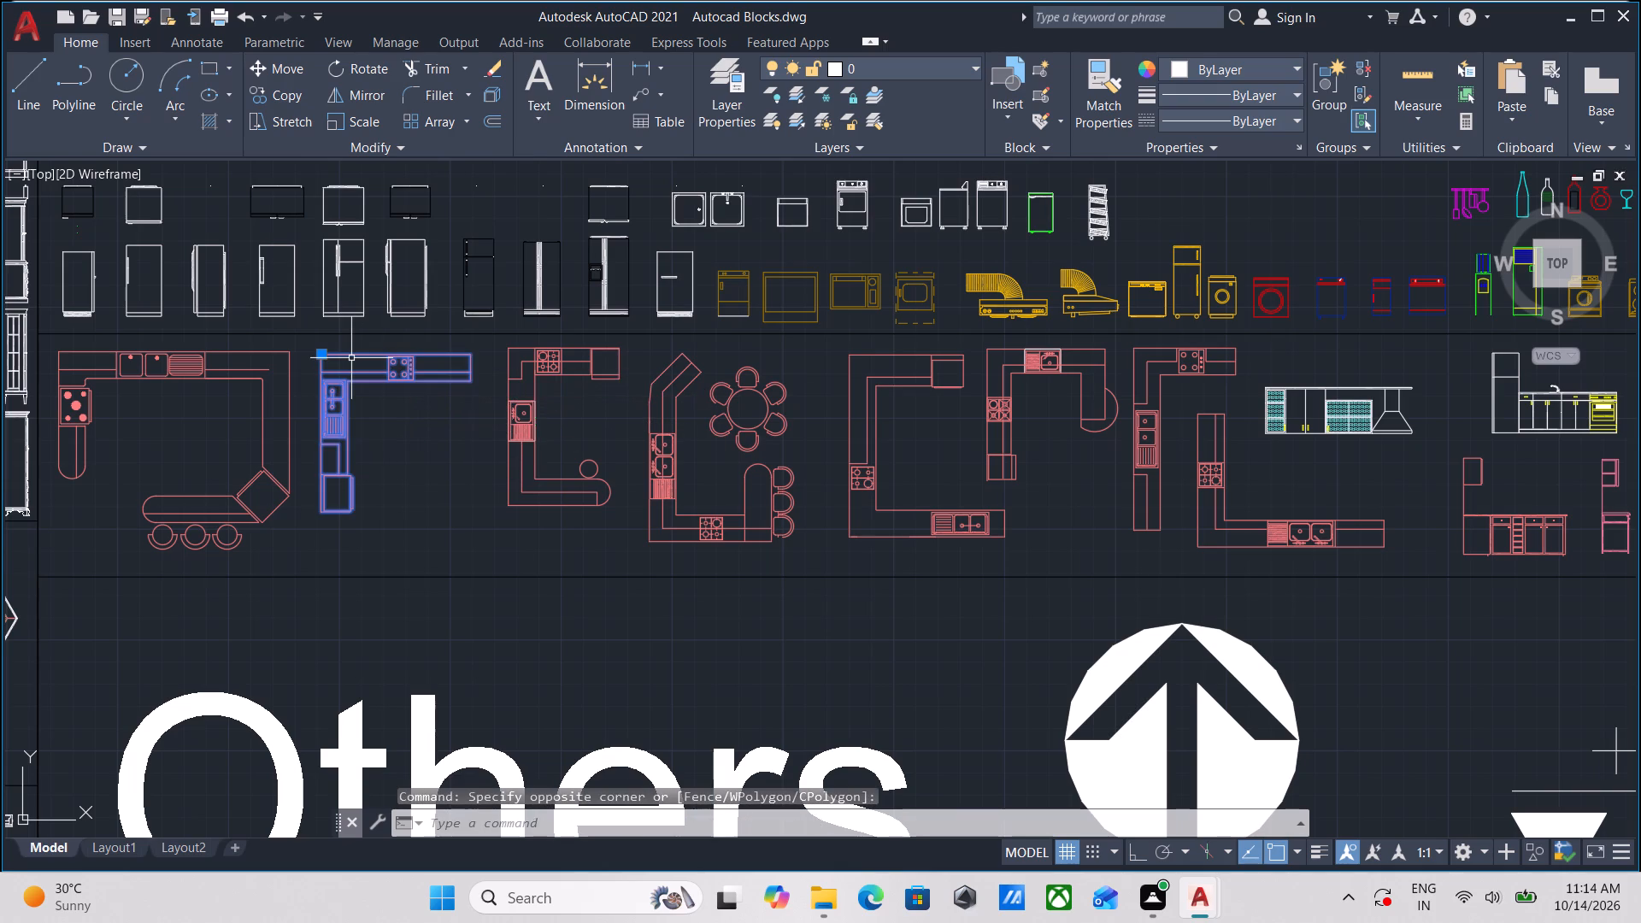
{"action": "key", "text": "ctrl+c"}
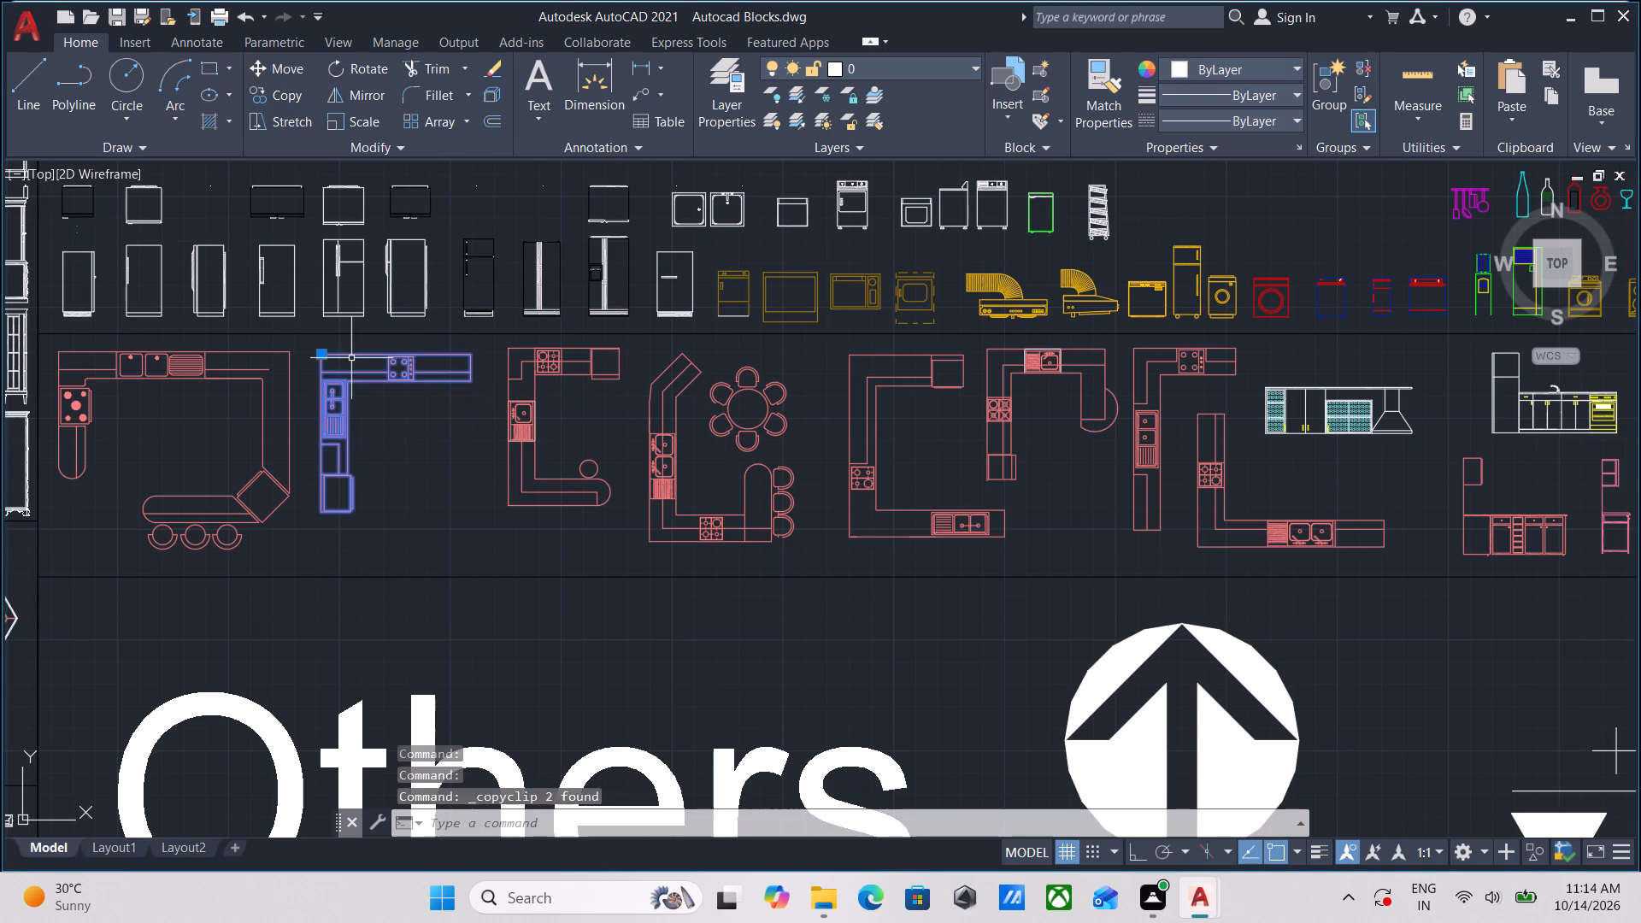
{"action": "key", "text": "ctrl+c"}
Scan the library from the kitchen appliances and elevations across to the bathtubs, showers, washbasins and toilets.
{"action": "scroll", "coordinate": [440, 338], "scroll_direction": "down", "scroll_amount": 1}
{"action": "middle_click_drag", "start_coordinate": [473, 346], "coordinate": [377, 460]}
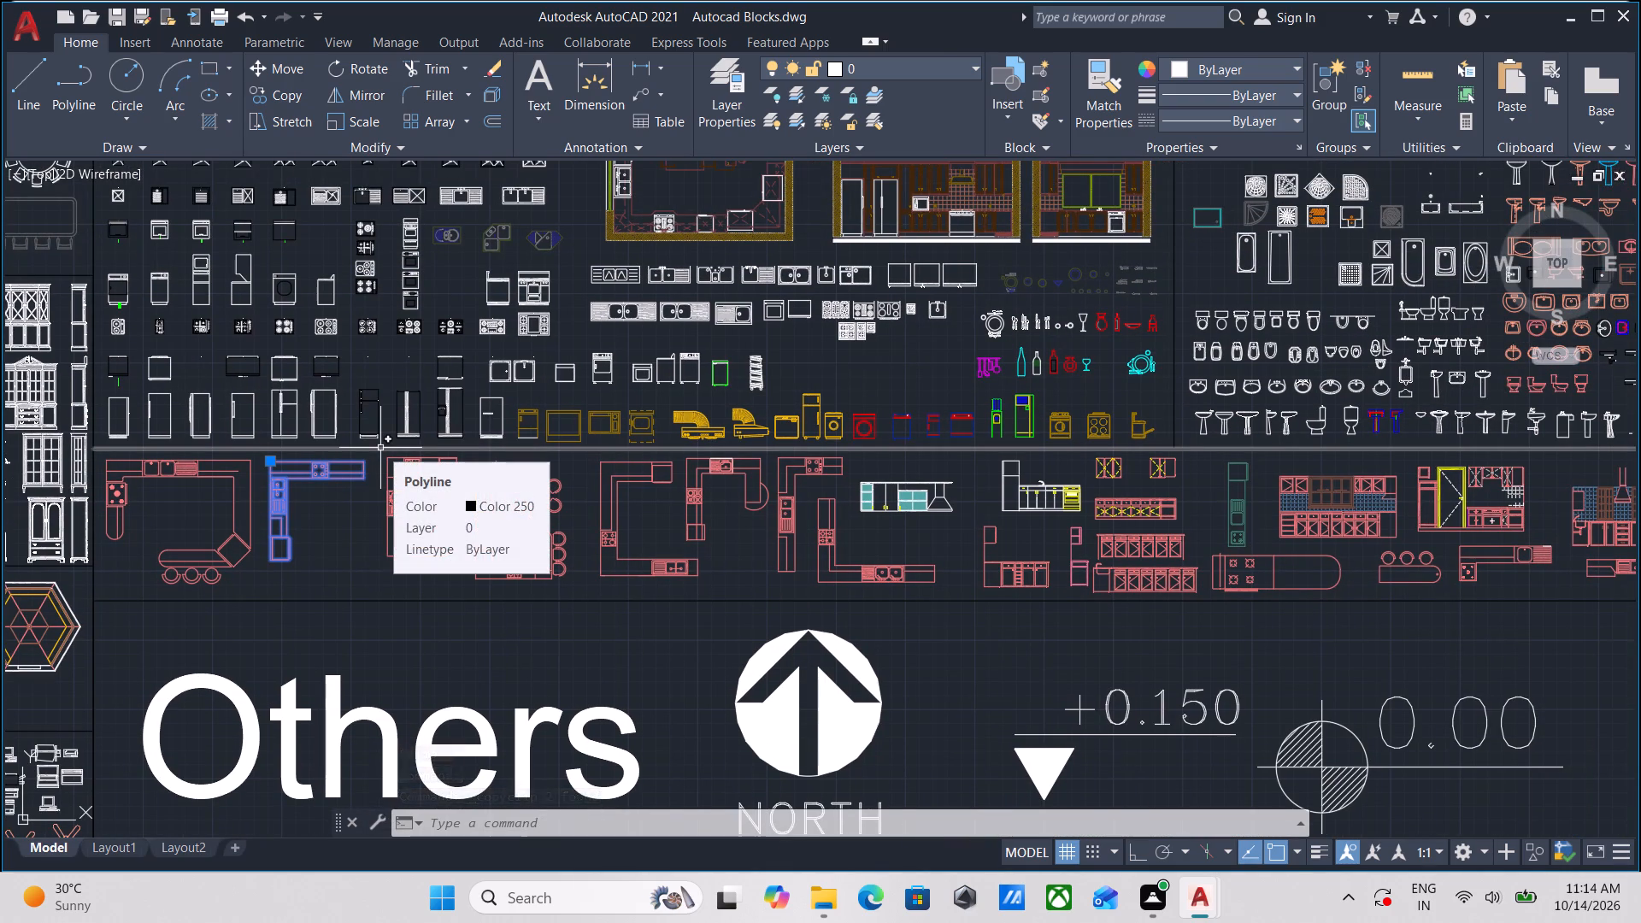
{"action": "scroll", "coordinate": [439, 444], "scroll_direction": "down", "scroll_amount": 2}
{"action": "scroll", "coordinate": [640, 357], "scroll_direction": "up", "scroll_amount": 2}
{"action": "scroll", "coordinate": [323, 434], "scroll_direction": "up", "scroll_amount": 1}
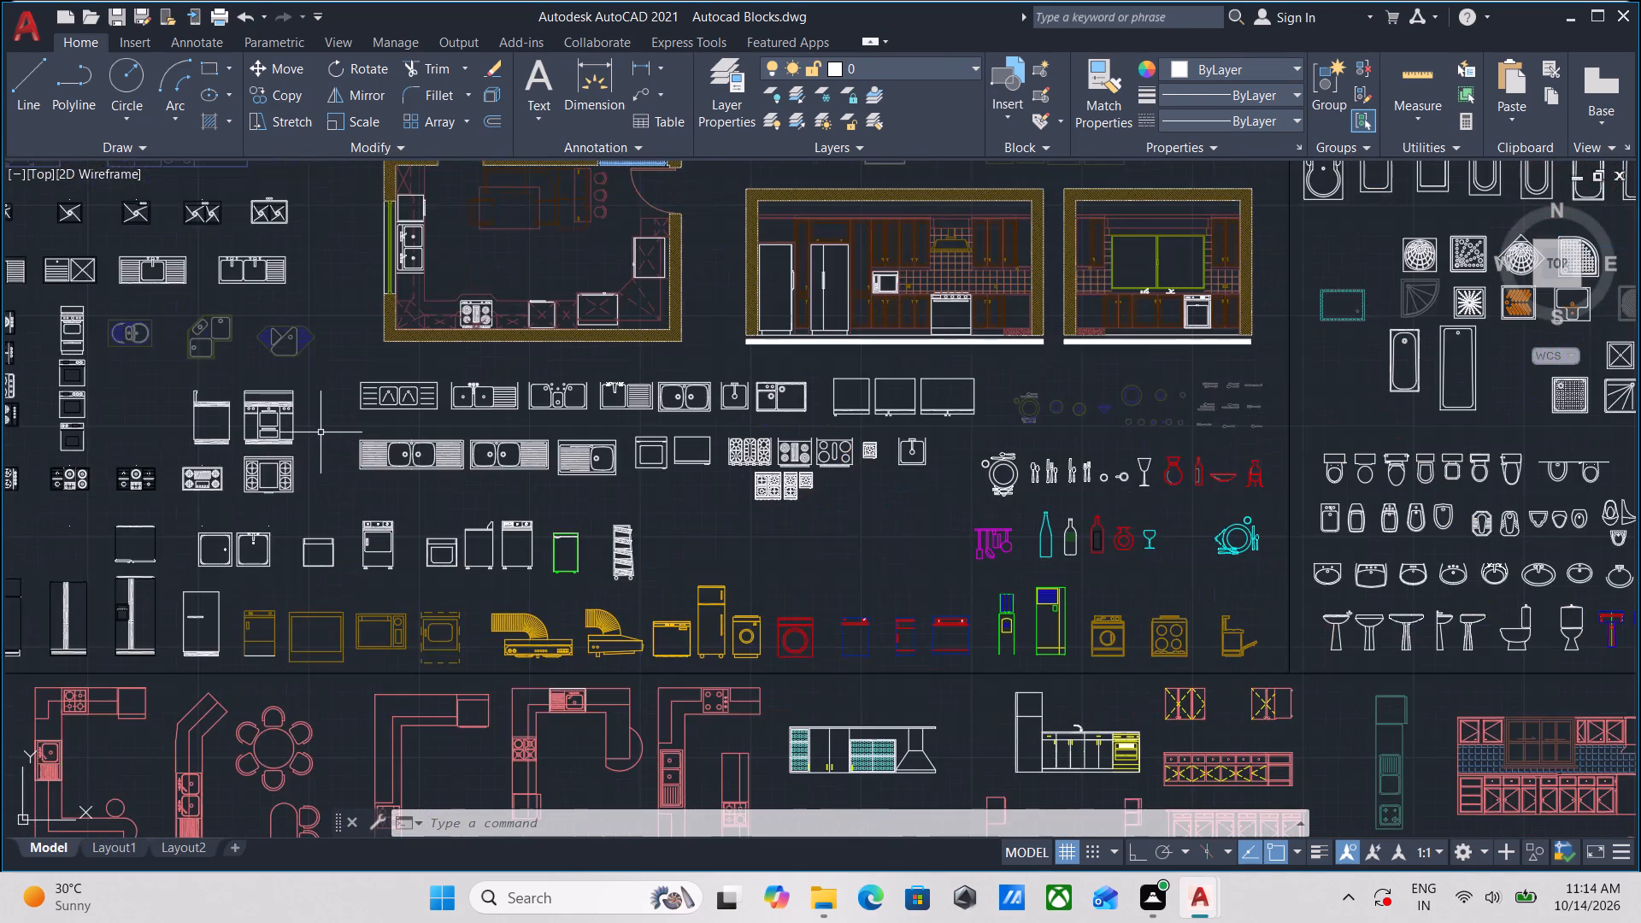
{"action": "middle_click_drag", "start_coordinate": [881, 432], "coordinate": [695, 456]}
{"action": "middle_click_drag", "start_coordinate": [889, 391], "coordinate": [723, 424]}
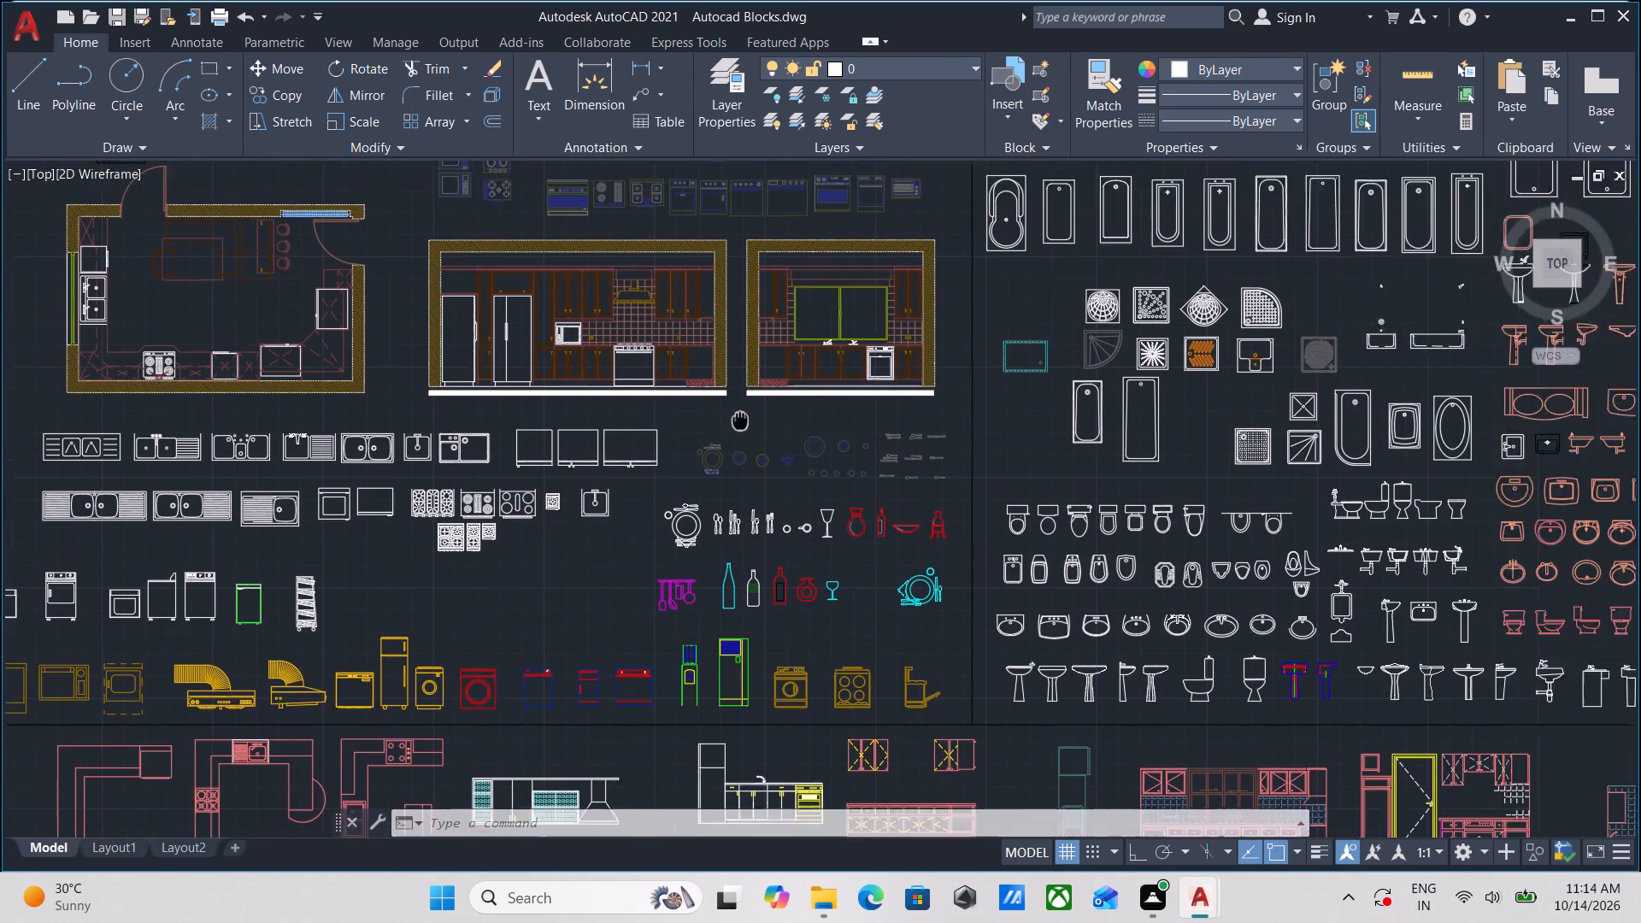
{"action": "middle_click_drag", "start_coordinate": [723, 424], "coordinate": [484, 442]}
{"action": "middle_click_drag", "start_coordinate": [758, 355], "coordinate": [679, 308]}
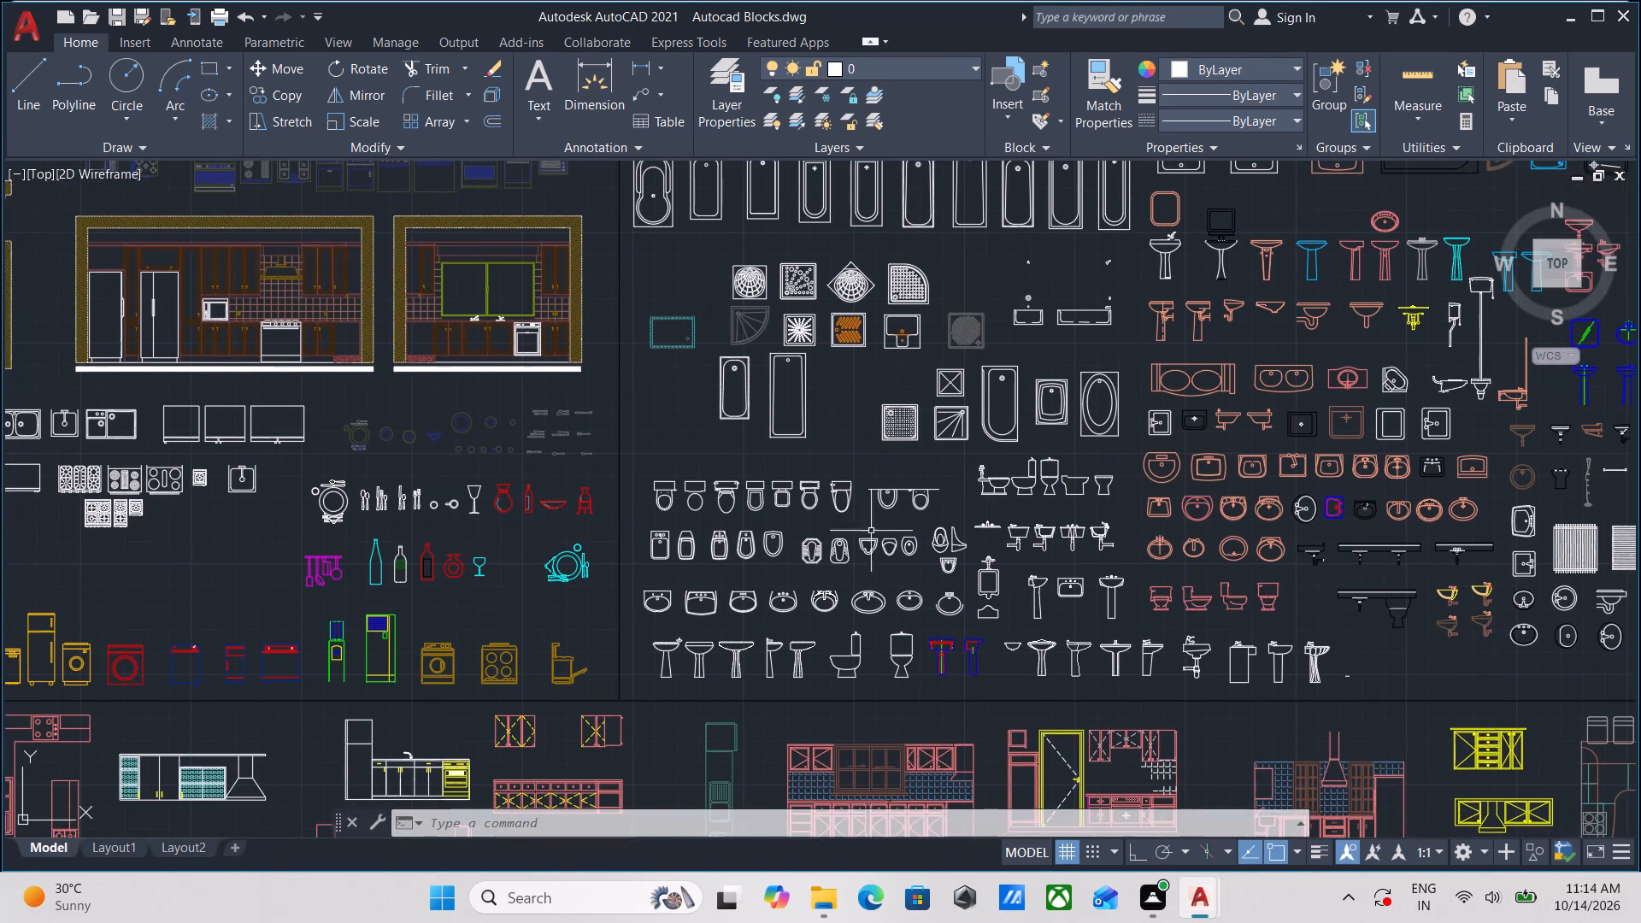
{"action": "middle_click_drag", "start_coordinate": [925, 566], "coordinate": [803, 389]}
{"action": "middle_click_drag", "start_coordinate": [844, 423], "coordinate": [365, 464]}
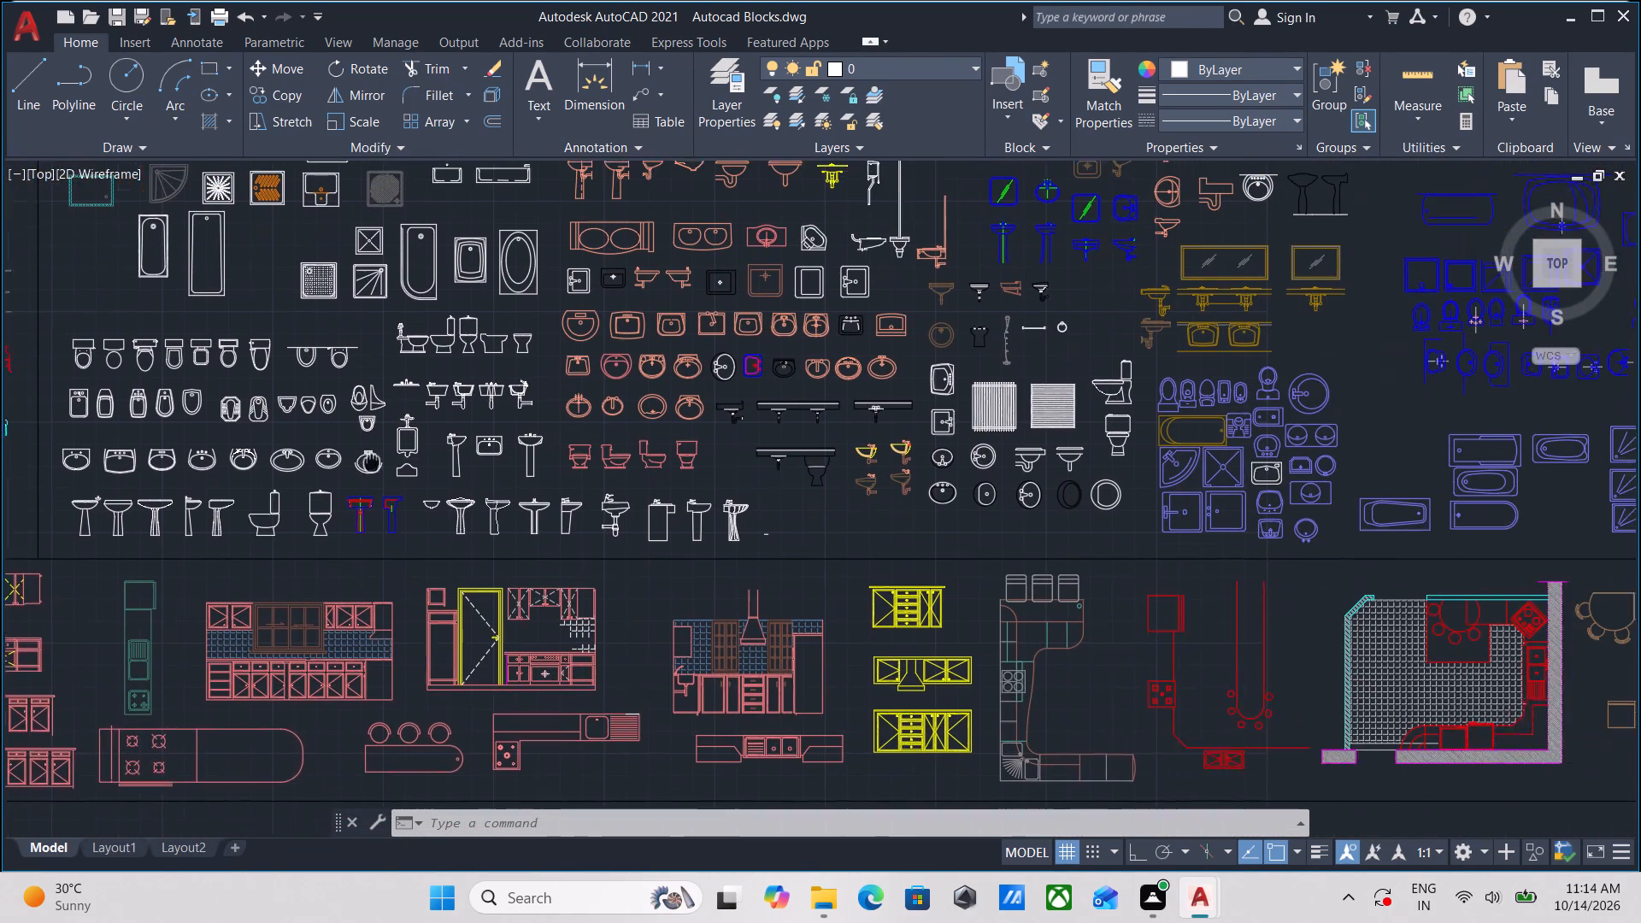
{"action": "middle_click_drag", "start_coordinate": [365, 464], "coordinate": [341, 472]}
{"action": "middle_click_drag", "start_coordinate": [707, 350], "coordinate": [480, 522]}
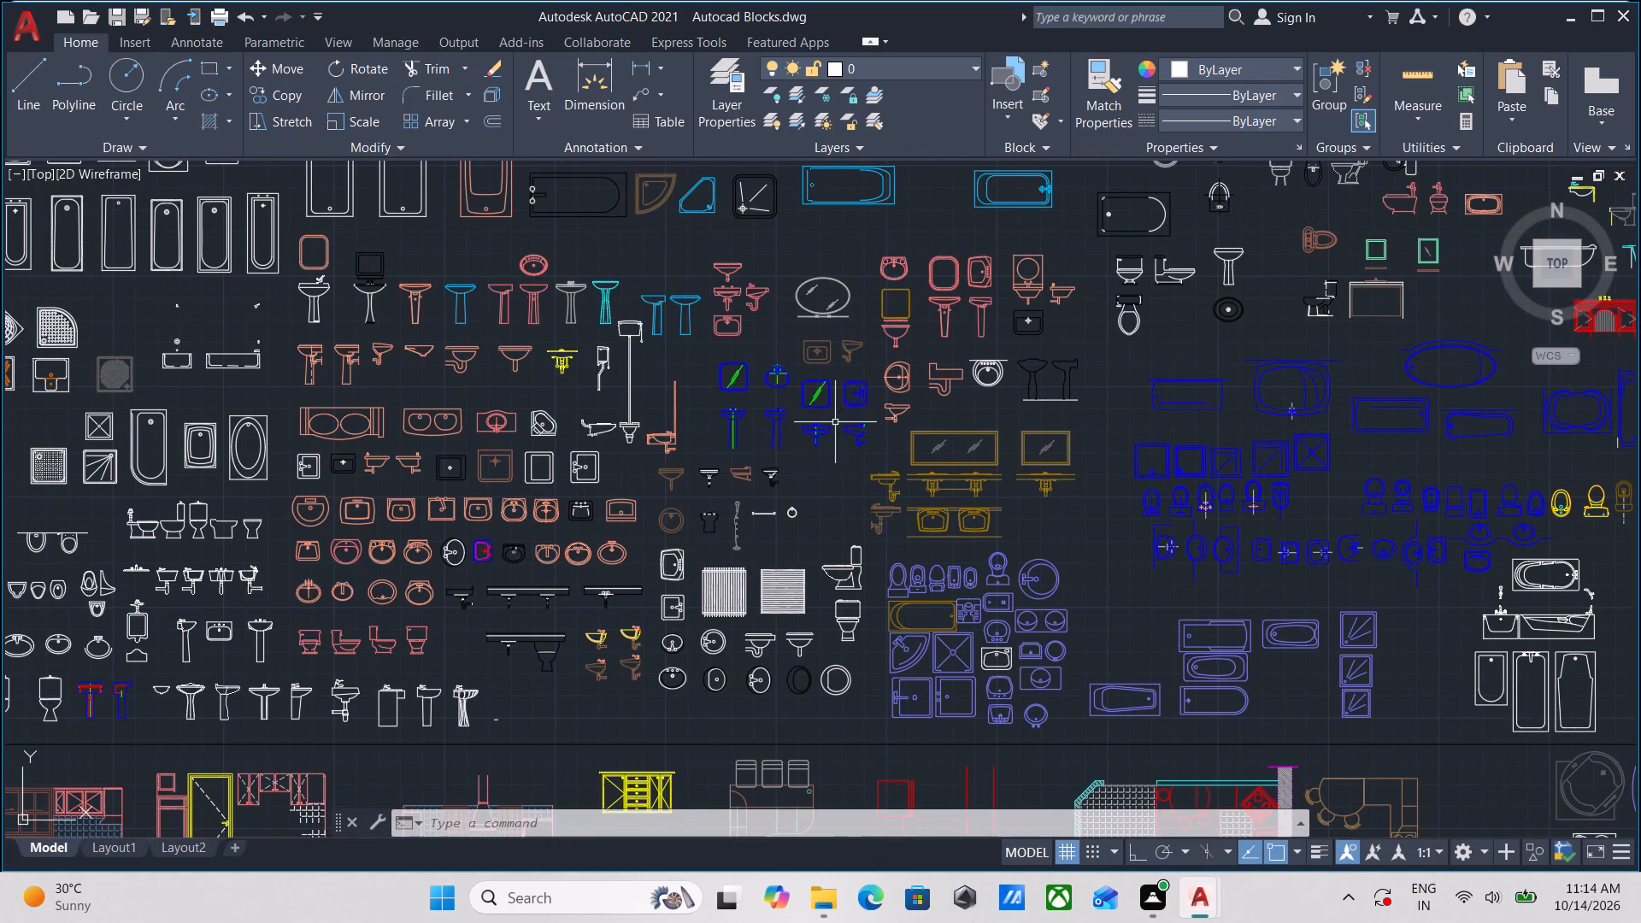
{"action": "middle_click_drag", "start_coordinate": [835, 422], "coordinate": [643, 447]}
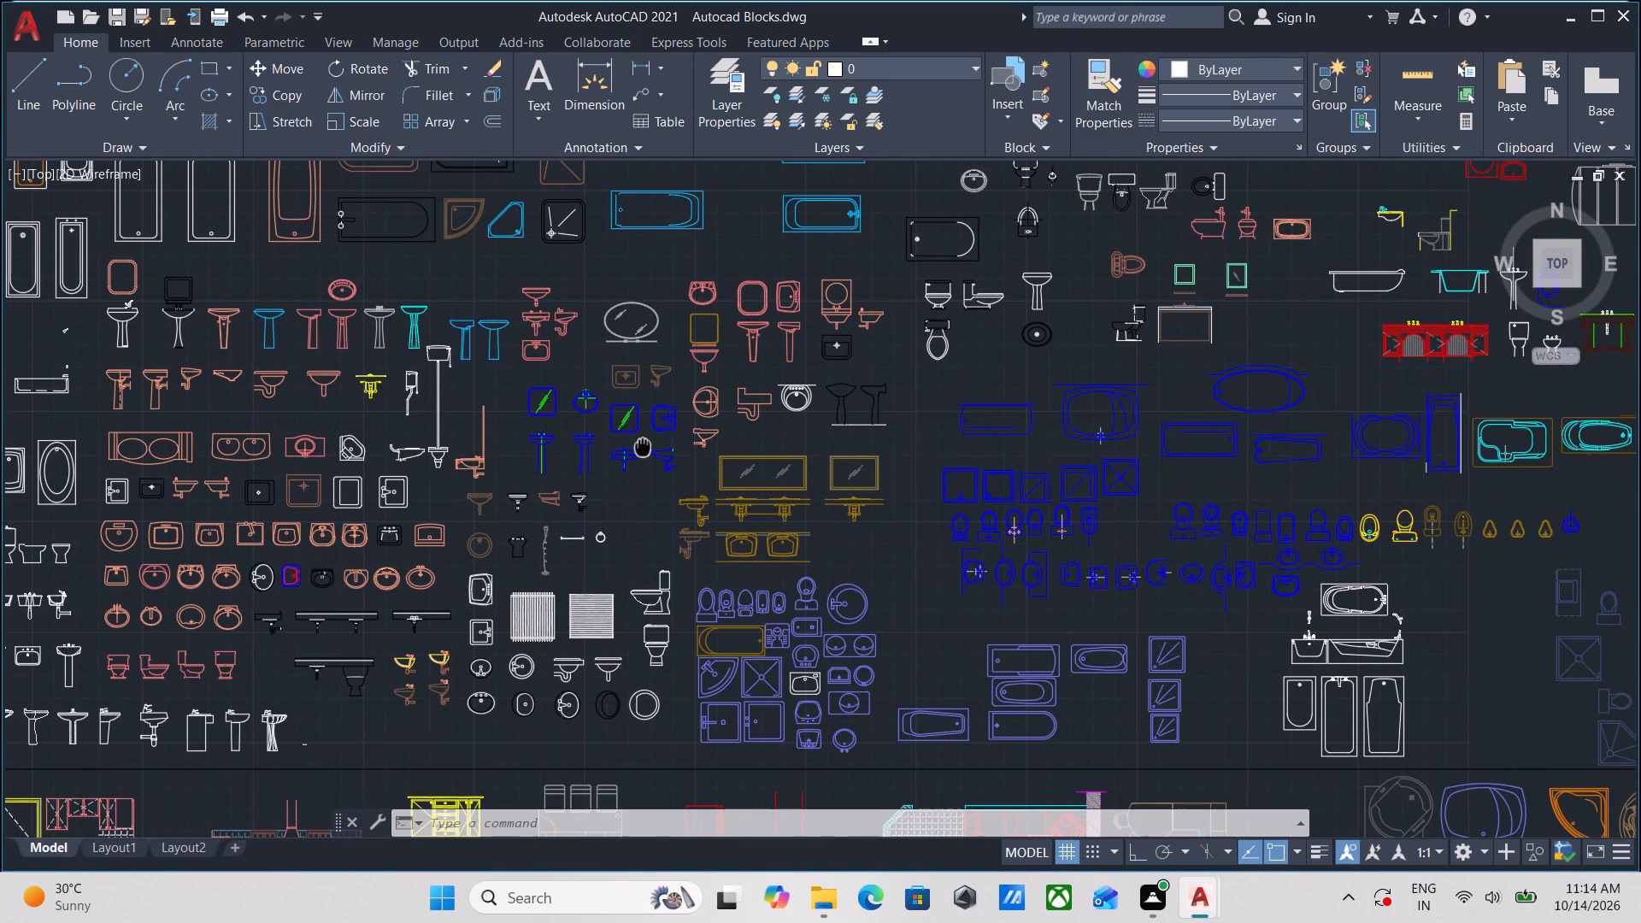
{"action": "middle_click_drag", "start_coordinate": [643, 447], "coordinate": [666, 426]}
Scan the library's blue shower trays, toilets and washbasins and the neighbouring purple and black fixtures for bathroom blocks.
{"action": "middle_click_drag", "start_coordinate": [1038, 550], "coordinate": [724, 496]}
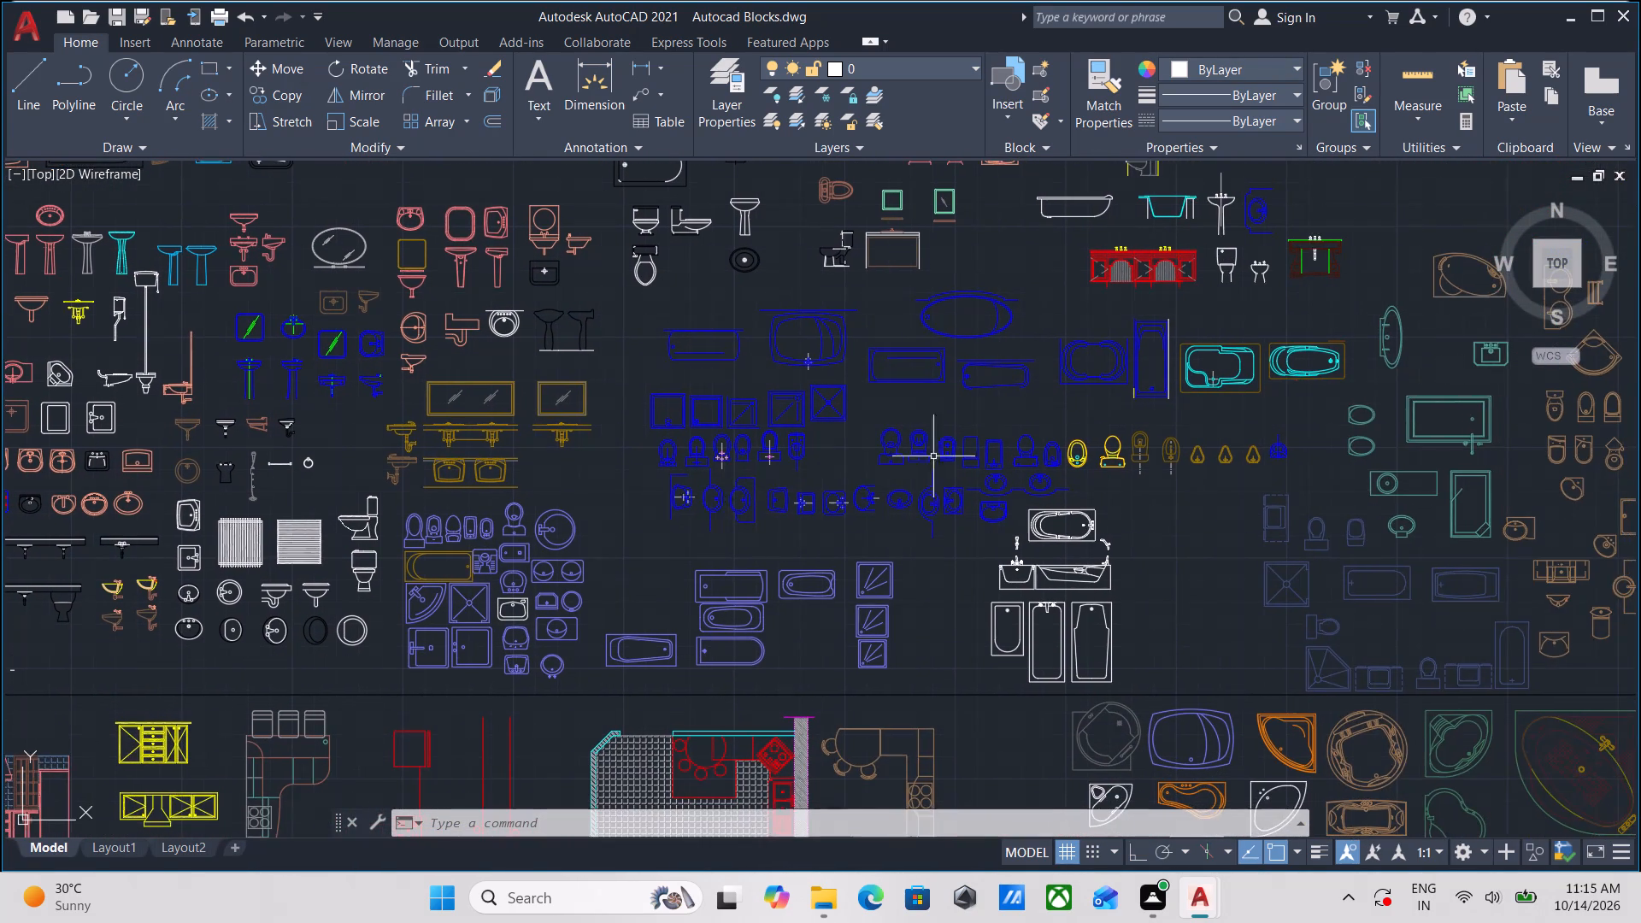
{"action": "scroll", "coordinate": [856, 456], "scroll_direction": "up", "scroll_amount": 4}
{"action": "scroll", "coordinate": [867, 442], "scroll_direction": "down", "scroll_amount": 2}
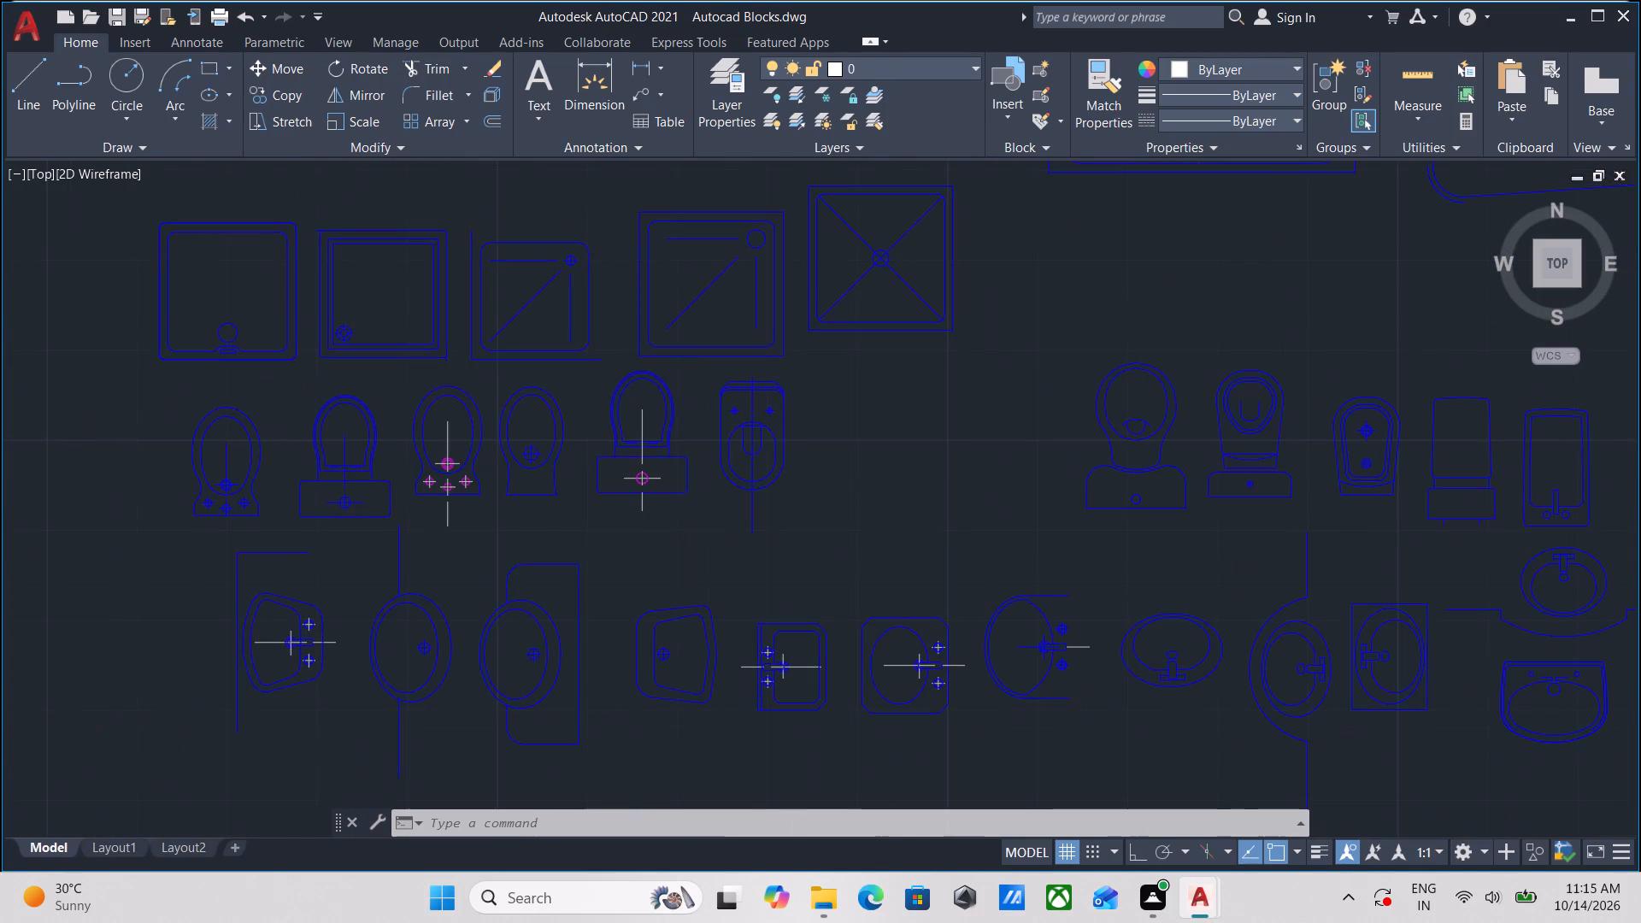
{"action": "scroll", "coordinate": [867, 442], "scroll_direction": "down", "scroll_amount": 1}
{"action": "middle_click_drag", "start_coordinate": [867, 442], "coordinate": [635, 430]}
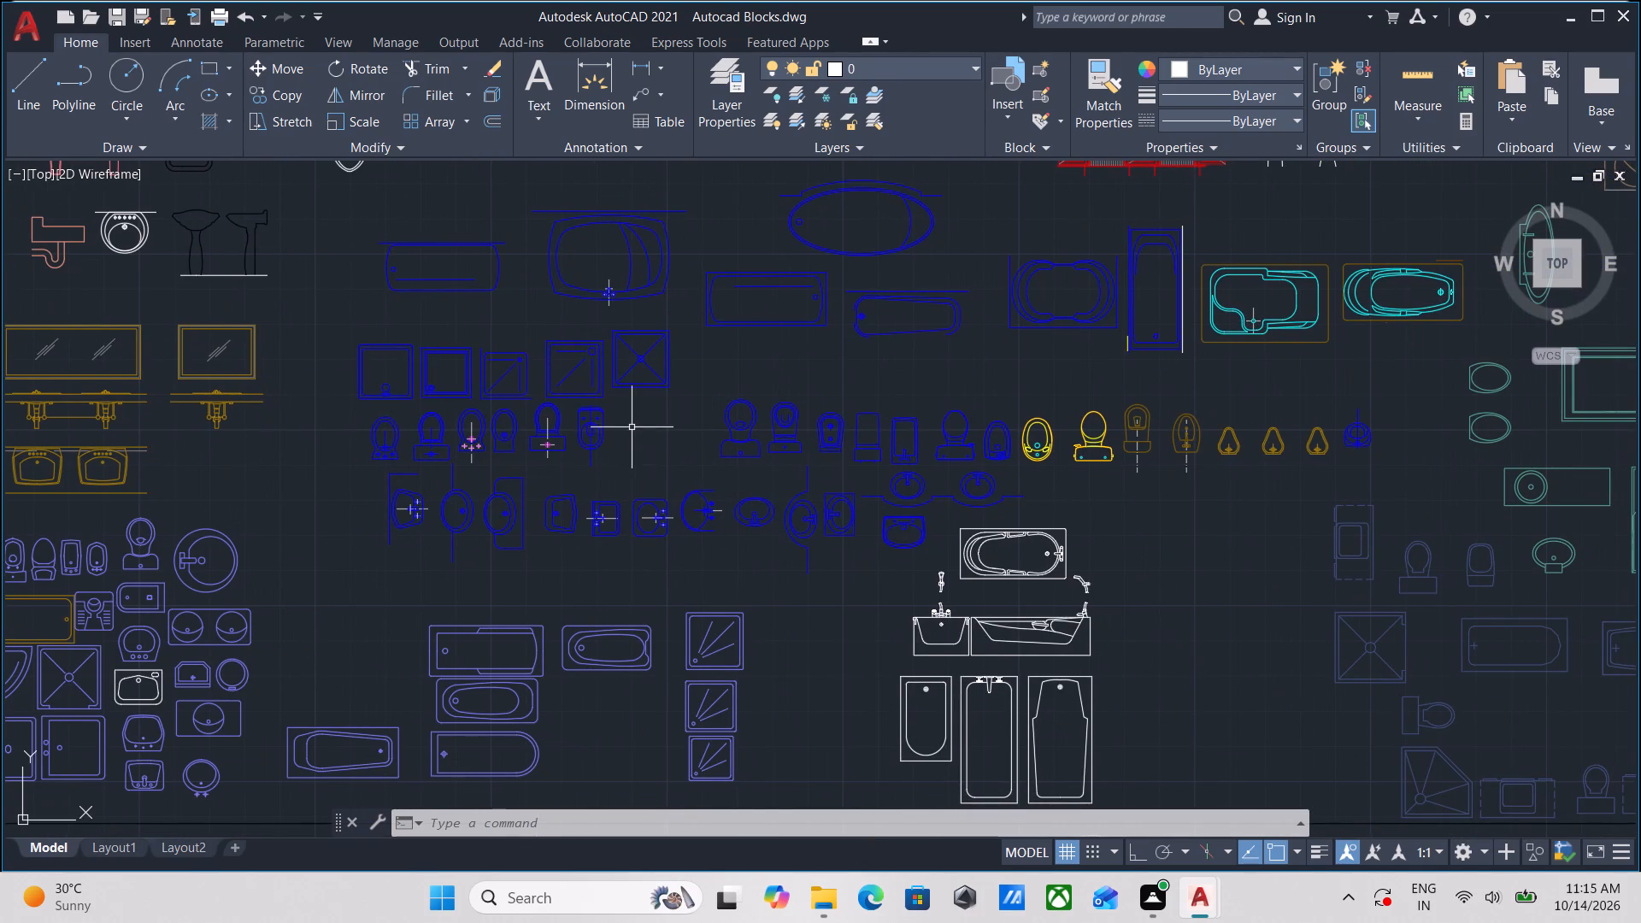
{"action": "scroll", "coordinate": [405, 396], "scroll_direction": "down", "scroll_amount": 1}
{"action": "middle_click_drag", "start_coordinate": [405, 396], "coordinate": [728, 436]}
{"action": "scroll", "coordinate": [566, 607], "scroll_direction": "up", "scroll_amount": 1}
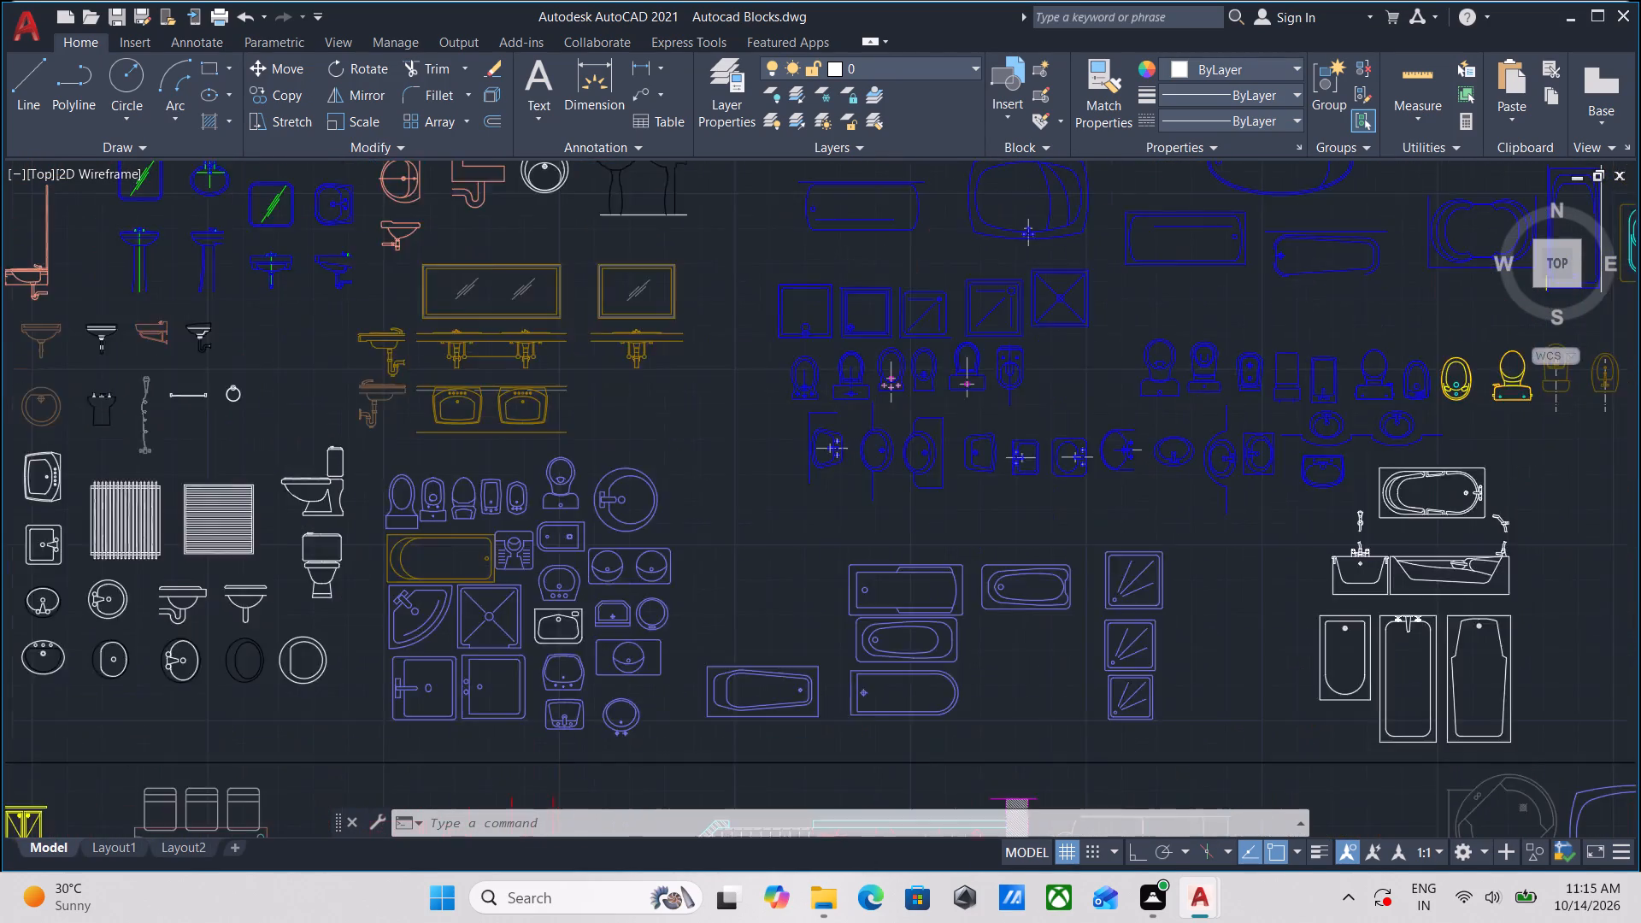
{"action": "scroll", "coordinate": [566, 607], "scroll_direction": "up", "scroll_amount": 2}
{"action": "scroll", "coordinate": [579, 584], "scroll_direction": "down", "scroll_amount": 2}
{"action": "scroll", "coordinate": [496, 370], "scroll_direction": "down", "scroll_amount": 1}
{"action": "middle_click_drag", "start_coordinate": [496, 370], "coordinate": [564, 499]}
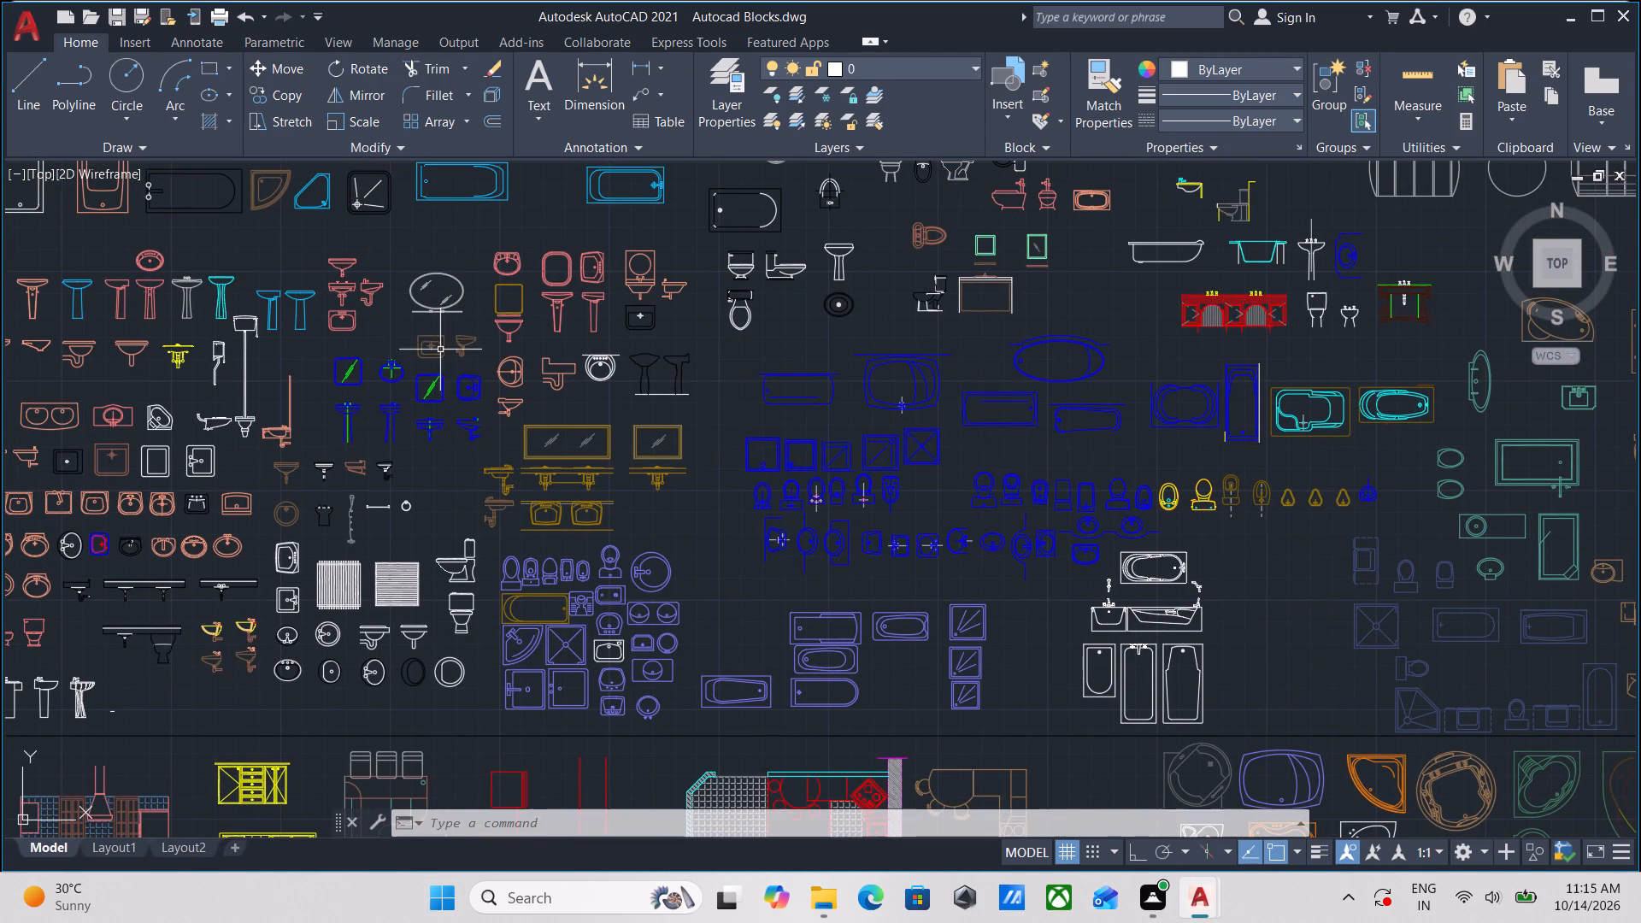
{"action": "scroll", "coordinate": [579, 292], "scroll_direction": "up", "scroll_amount": 2}
{"action": "scroll", "coordinate": [627, 301], "scroll_direction": "down", "scroll_amount": 1}
{"action": "middle_click_drag", "start_coordinate": [627, 301], "coordinate": [400, 435]}
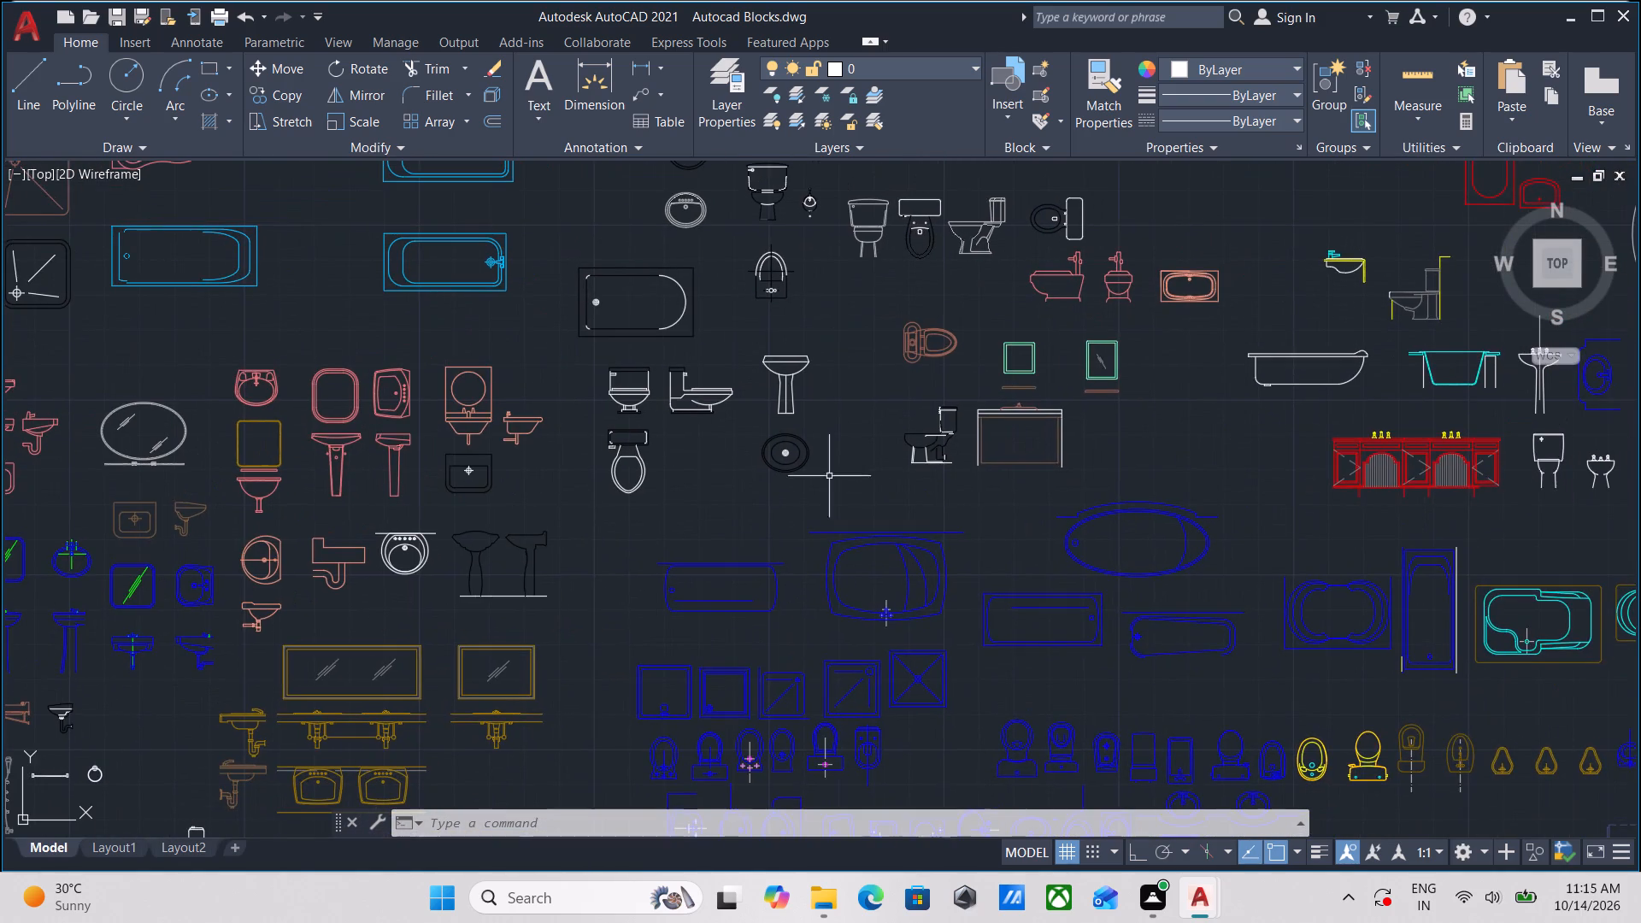
Look over the cyan bathtubs and brown fixtures, and back across the purple fixtures to the mirrors and pedestal basins.
{"action": "middle_click_drag", "start_coordinate": [840, 484], "coordinate": [353, 417]}
{"action": "middle_click_drag", "start_coordinate": [1034, 547], "coordinate": [658, 463]}
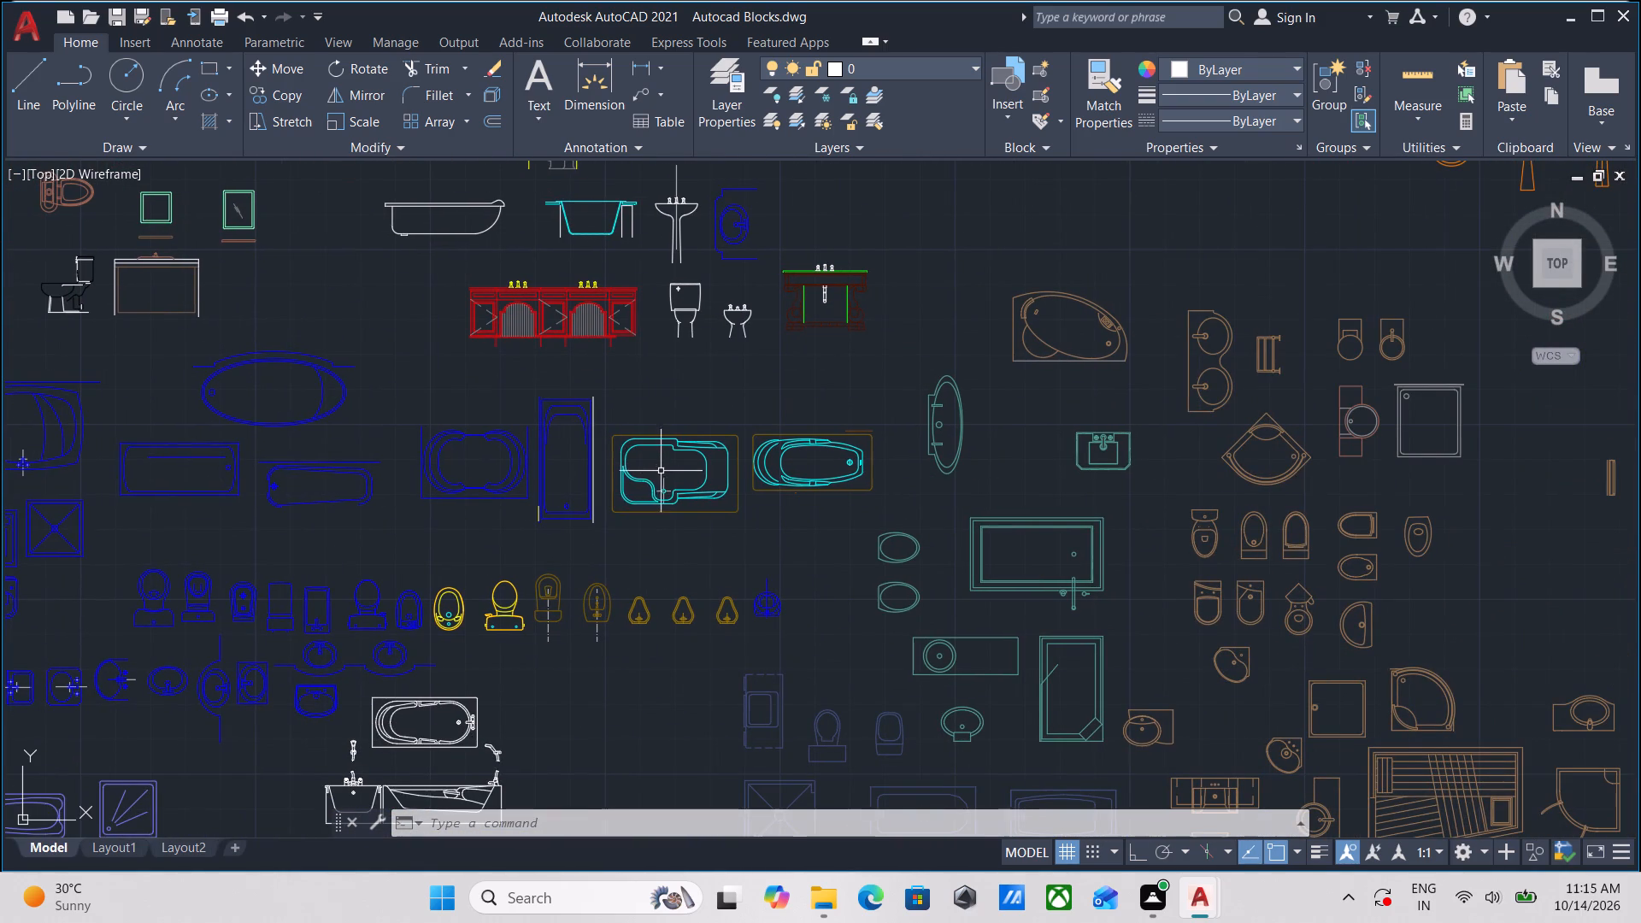
{"action": "scroll", "coordinate": [621, 505], "scroll_direction": "up", "scroll_amount": 1}
{"action": "scroll", "coordinate": [621, 505], "scroll_direction": "down", "scroll_amount": 1}
{"action": "middle_click_drag", "start_coordinate": [614, 429], "coordinate": [612, 406]}
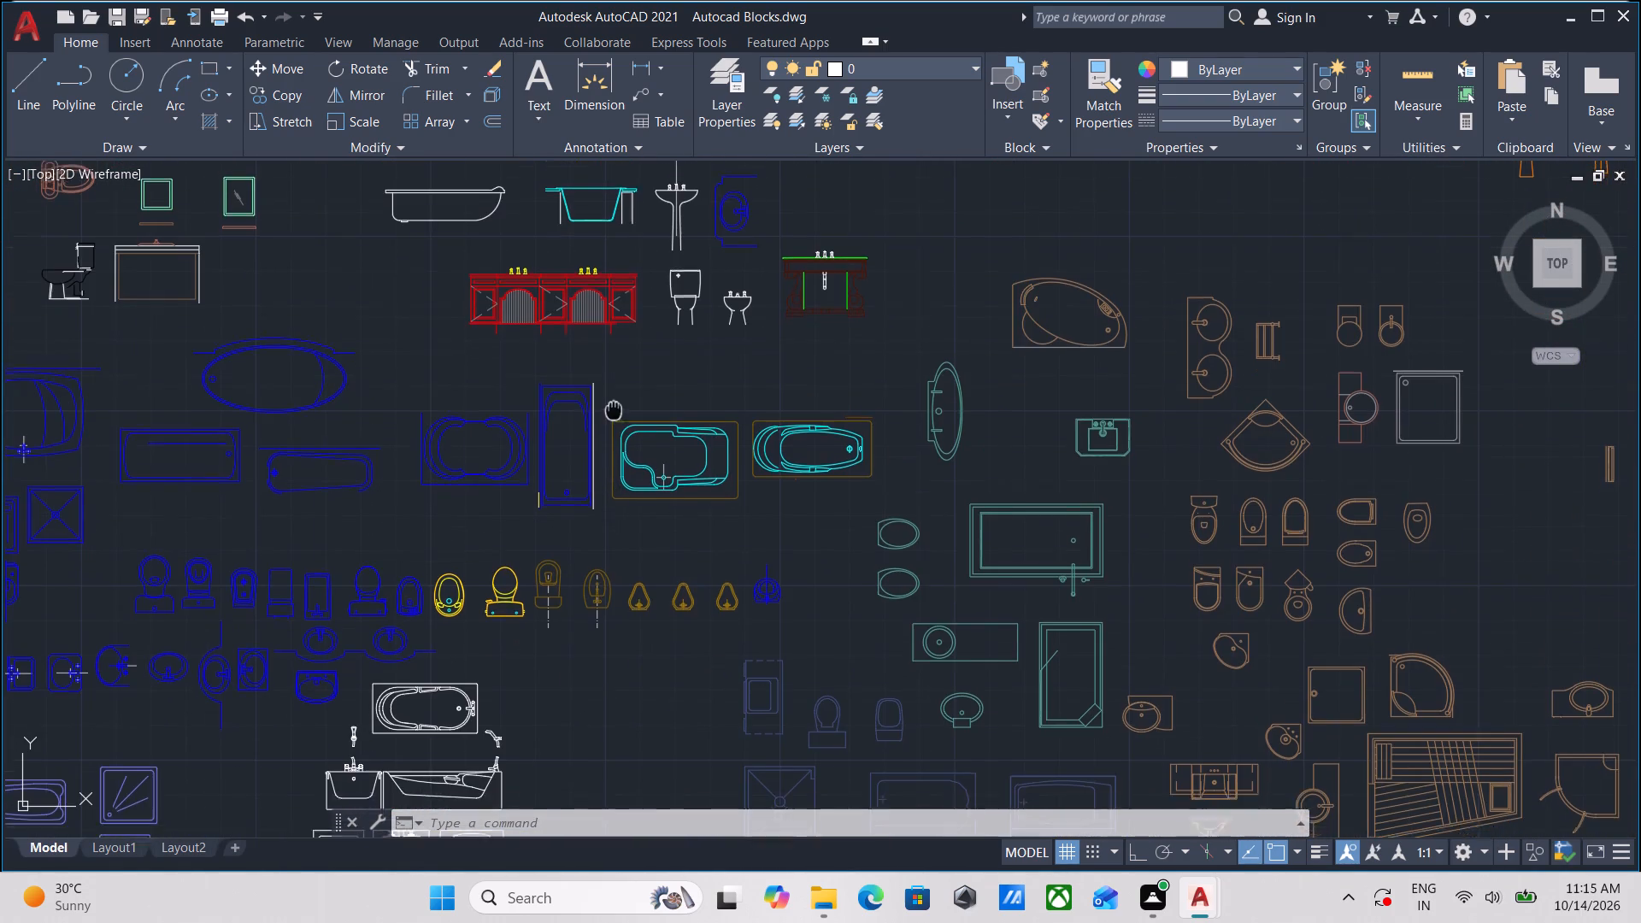
{"action": "middle_click_drag", "start_coordinate": [612, 406], "coordinate": [447, 325]}
{"action": "middle_click_drag", "start_coordinate": [463, 504], "coordinate": [930, 409]}
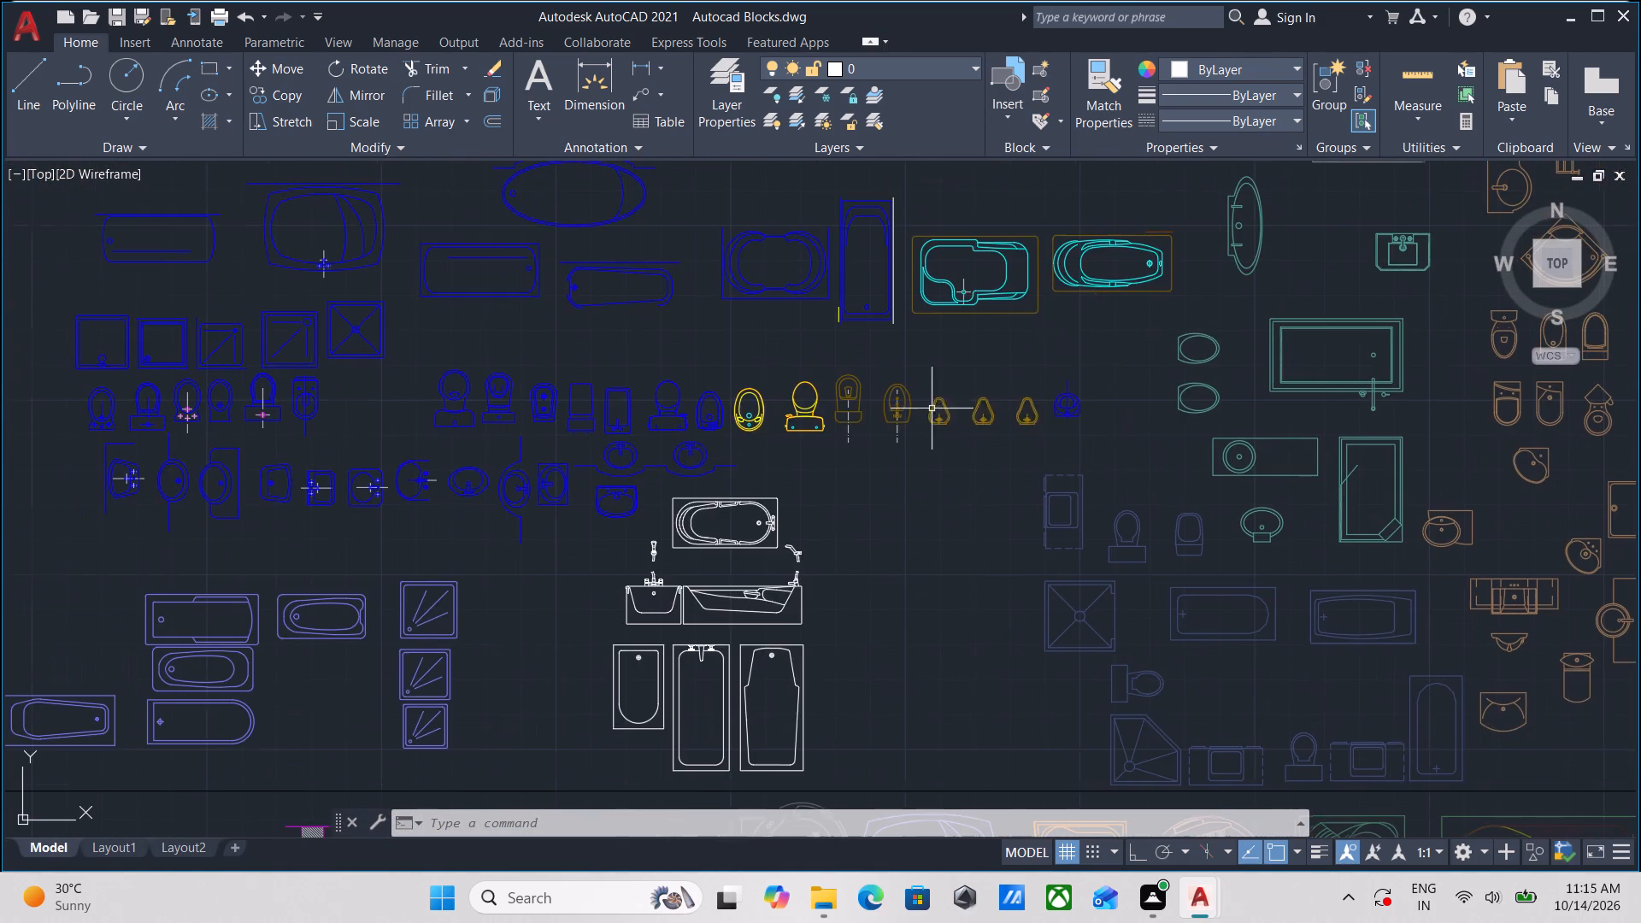
{"action": "middle_click_drag", "start_coordinate": [459, 485], "coordinate": [690, 460]}
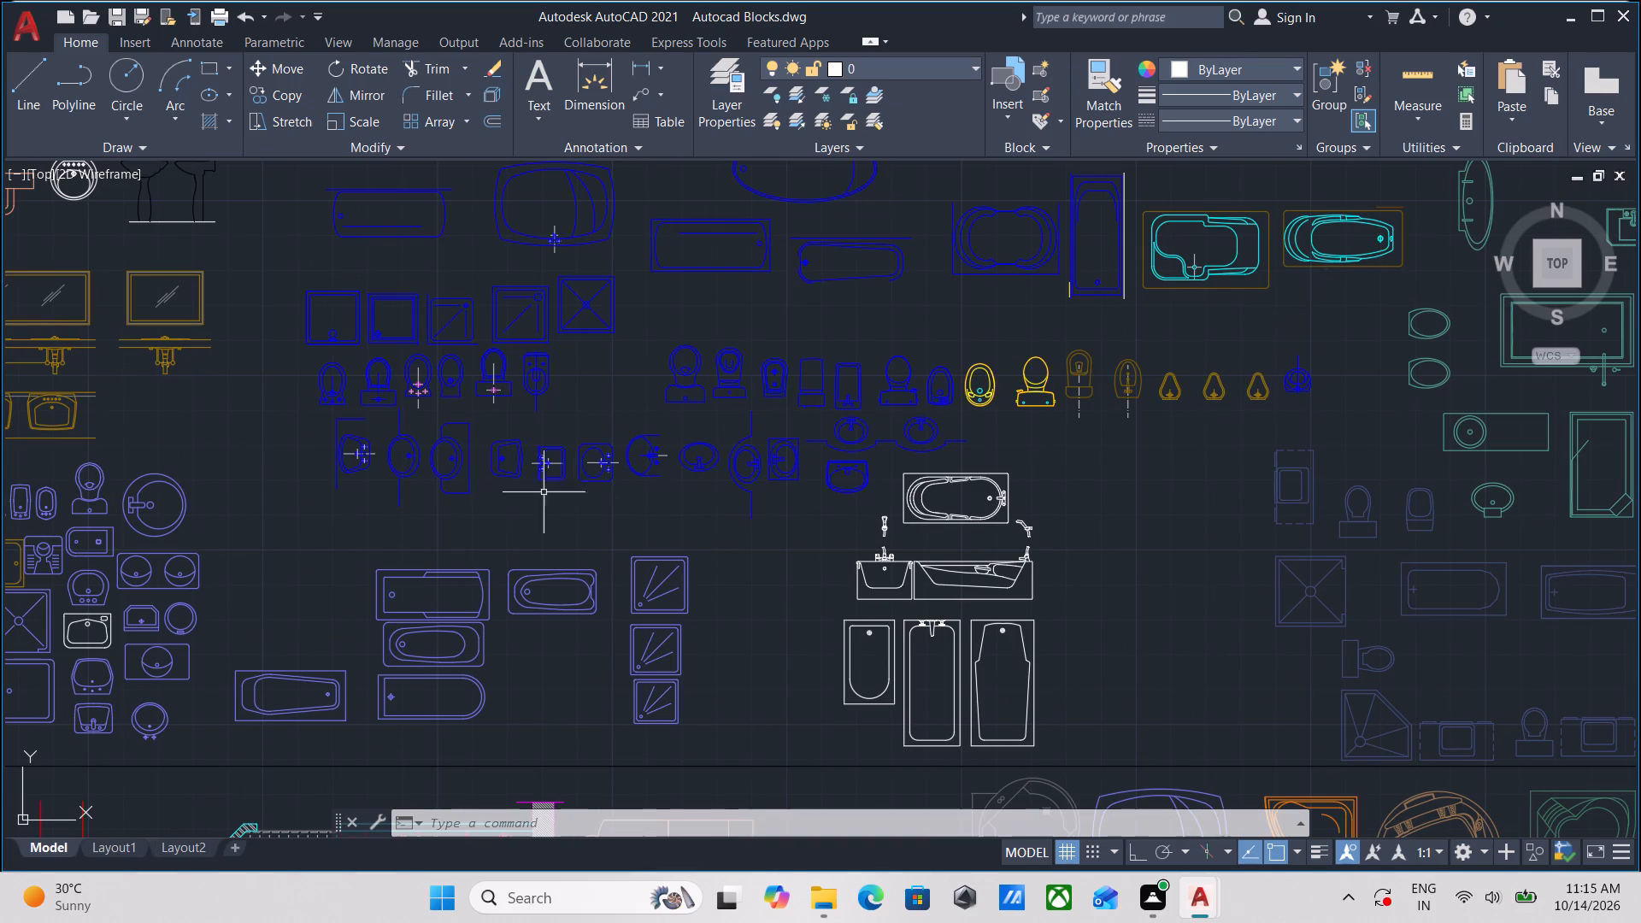
{"action": "middle_click_drag", "start_coordinate": [354, 487], "coordinate": [1008, 508]}
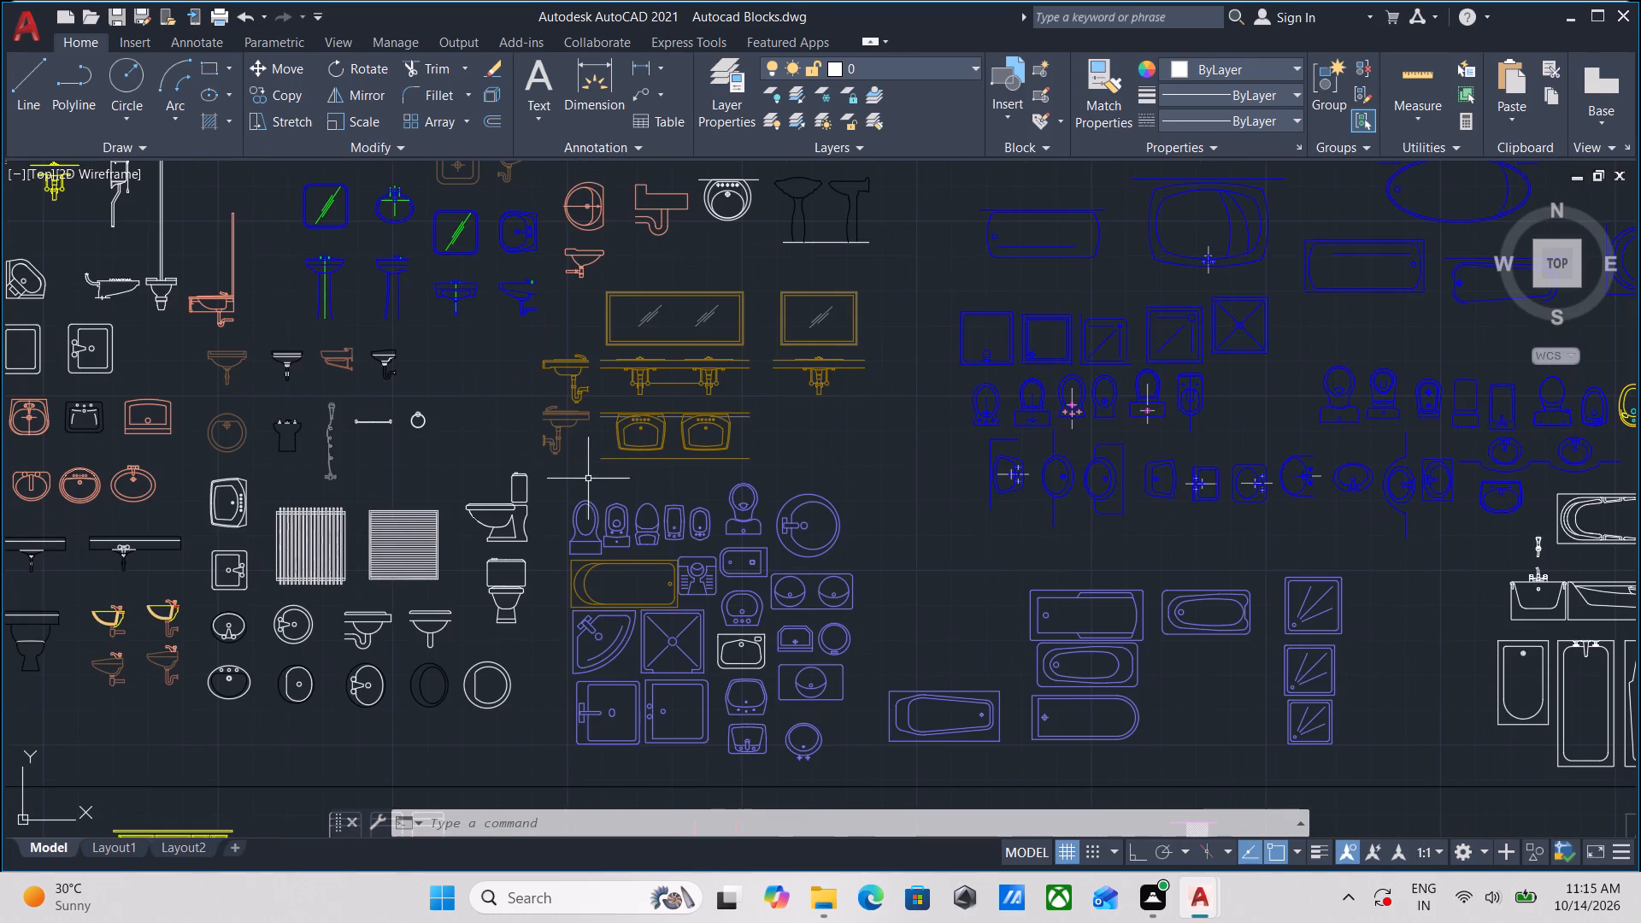
{"action": "middle_click_drag", "start_coordinate": [614, 455], "coordinate": [616, 581]}
{"action": "middle_click_drag", "start_coordinate": [501, 421], "coordinate": [443, 603]}
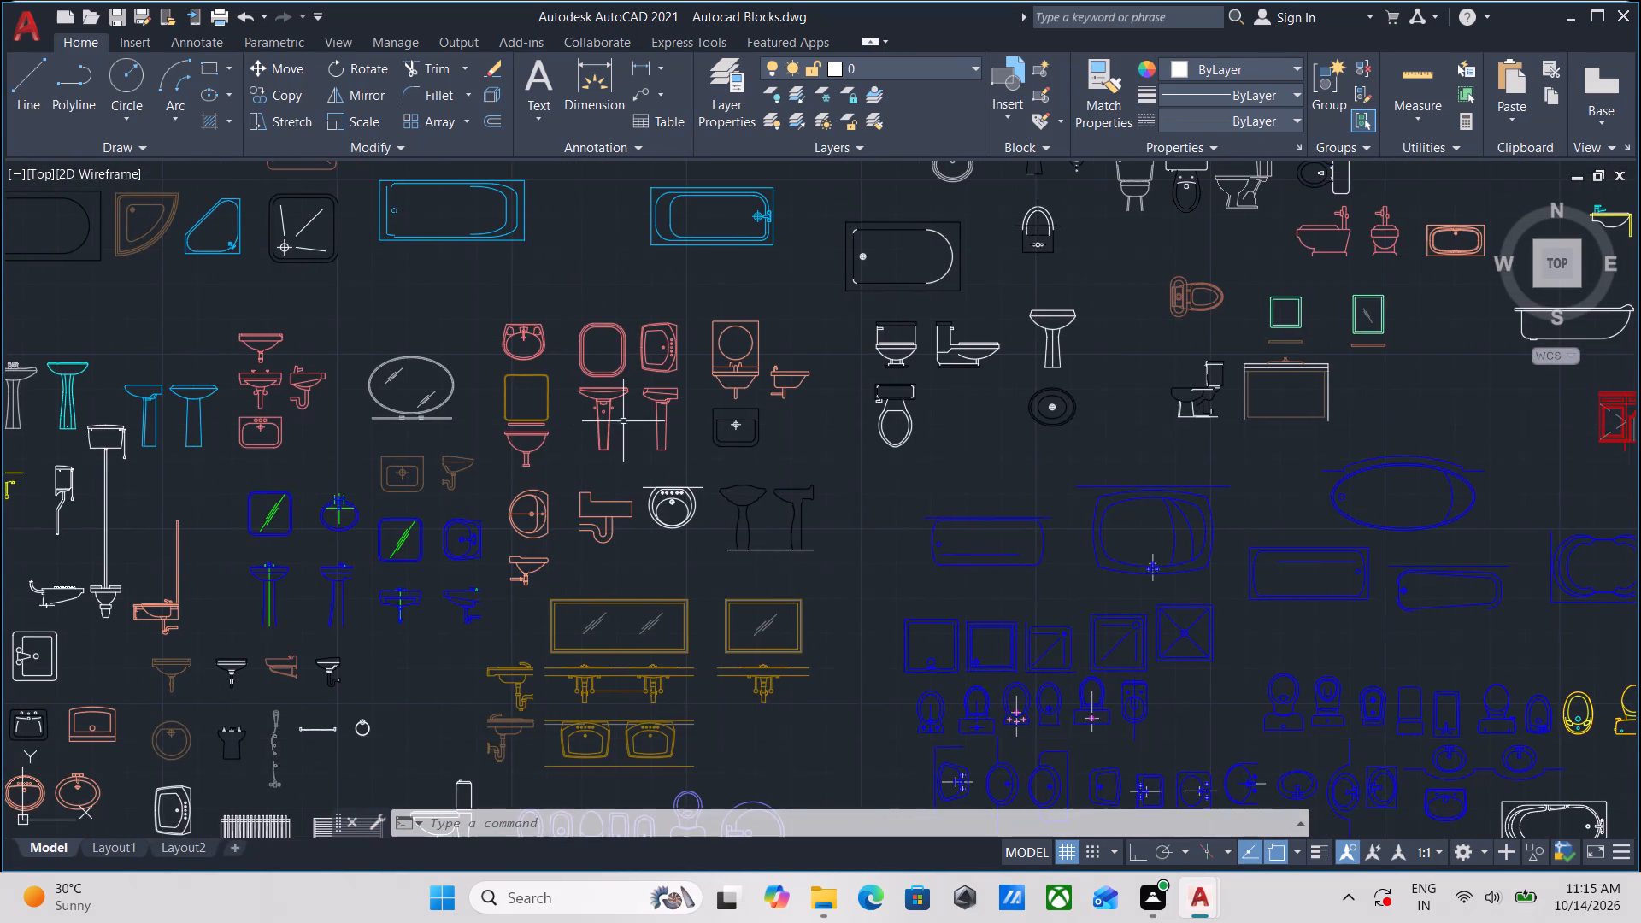
Examine the toilets and red bathroom layouts below the Toilet Room plans, down to the water tanks and corner bathtub.
{"action": "scroll", "coordinate": [639, 420], "scroll_direction": "down", "scroll_amount": 1}
{"action": "scroll", "coordinate": [915, 338], "scroll_direction": "down", "scroll_amount": 1}
{"action": "middle_click_drag", "start_coordinate": [915, 338], "coordinate": [639, 392]}
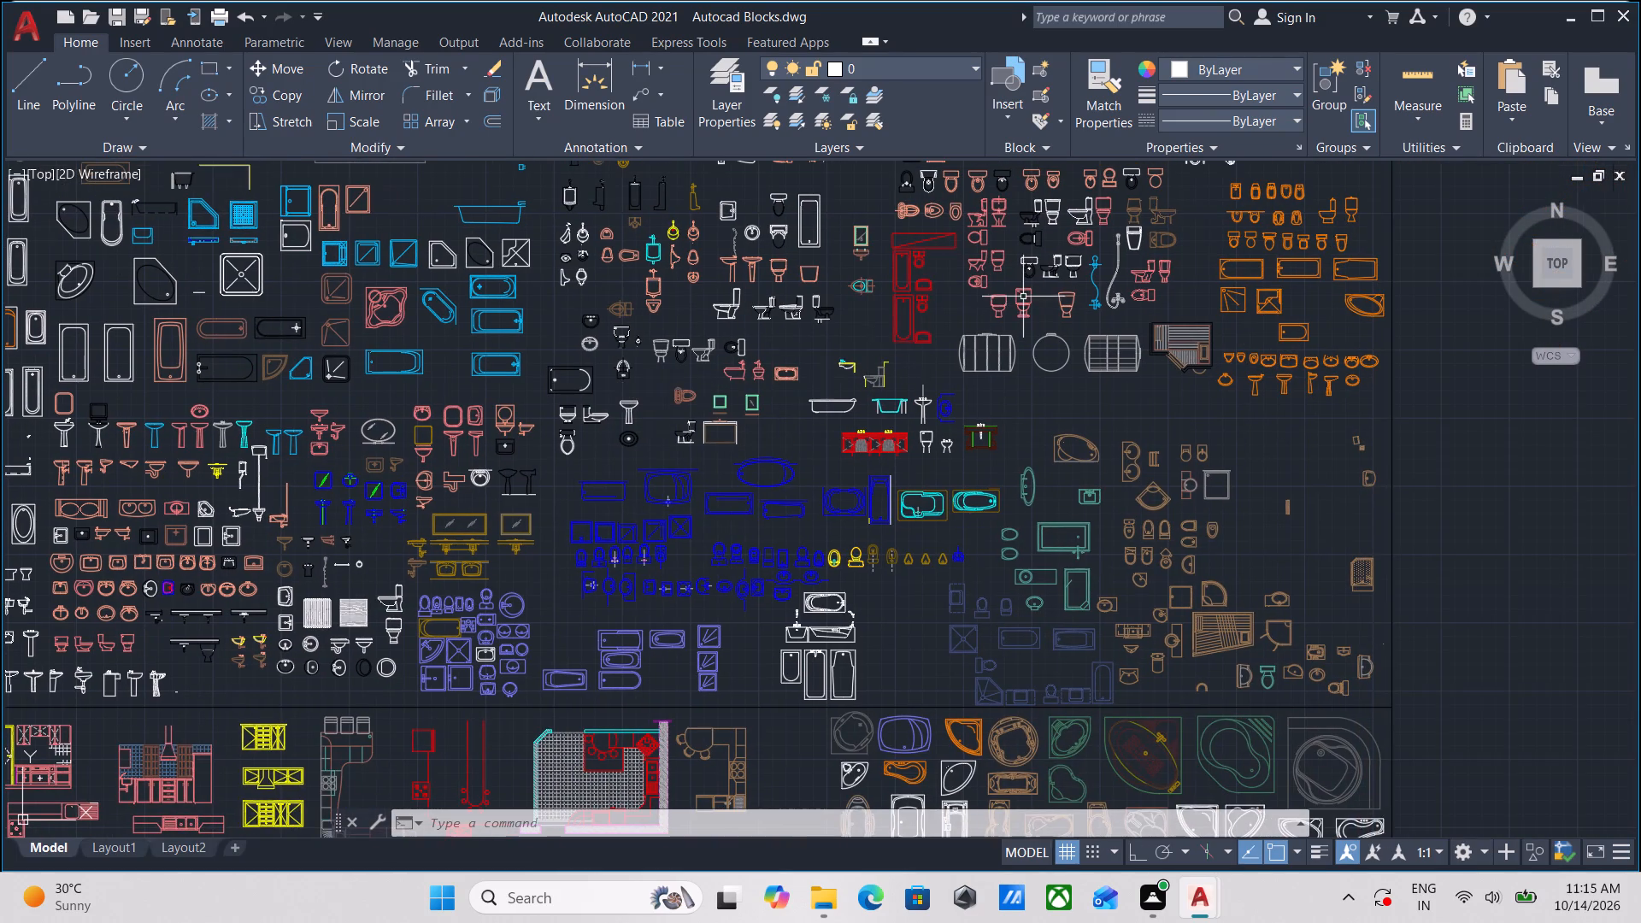
{"action": "scroll", "coordinate": [1021, 294], "scroll_direction": "up", "scroll_amount": 1}
{"action": "middle_click_drag", "start_coordinate": [1020, 291], "coordinate": [862, 457]}
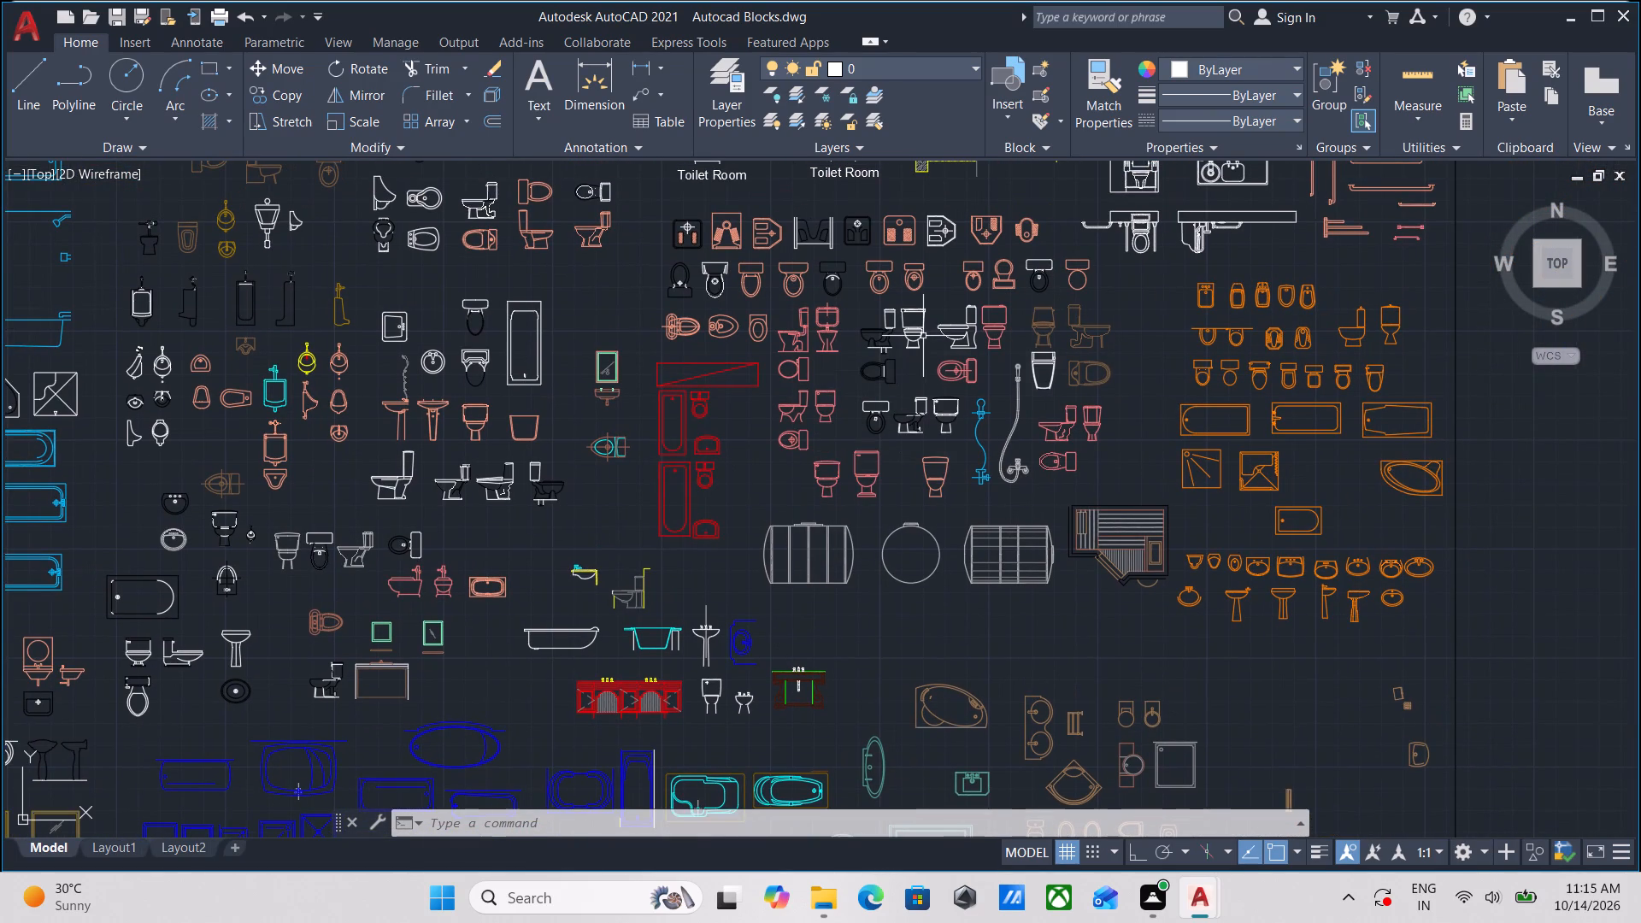
{"action": "scroll", "coordinate": [813, 439], "scroll_direction": "up", "scroll_amount": 1}
{"action": "middle_click_drag", "start_coordinate": [697, 444], "coordinate": [710, 246]}
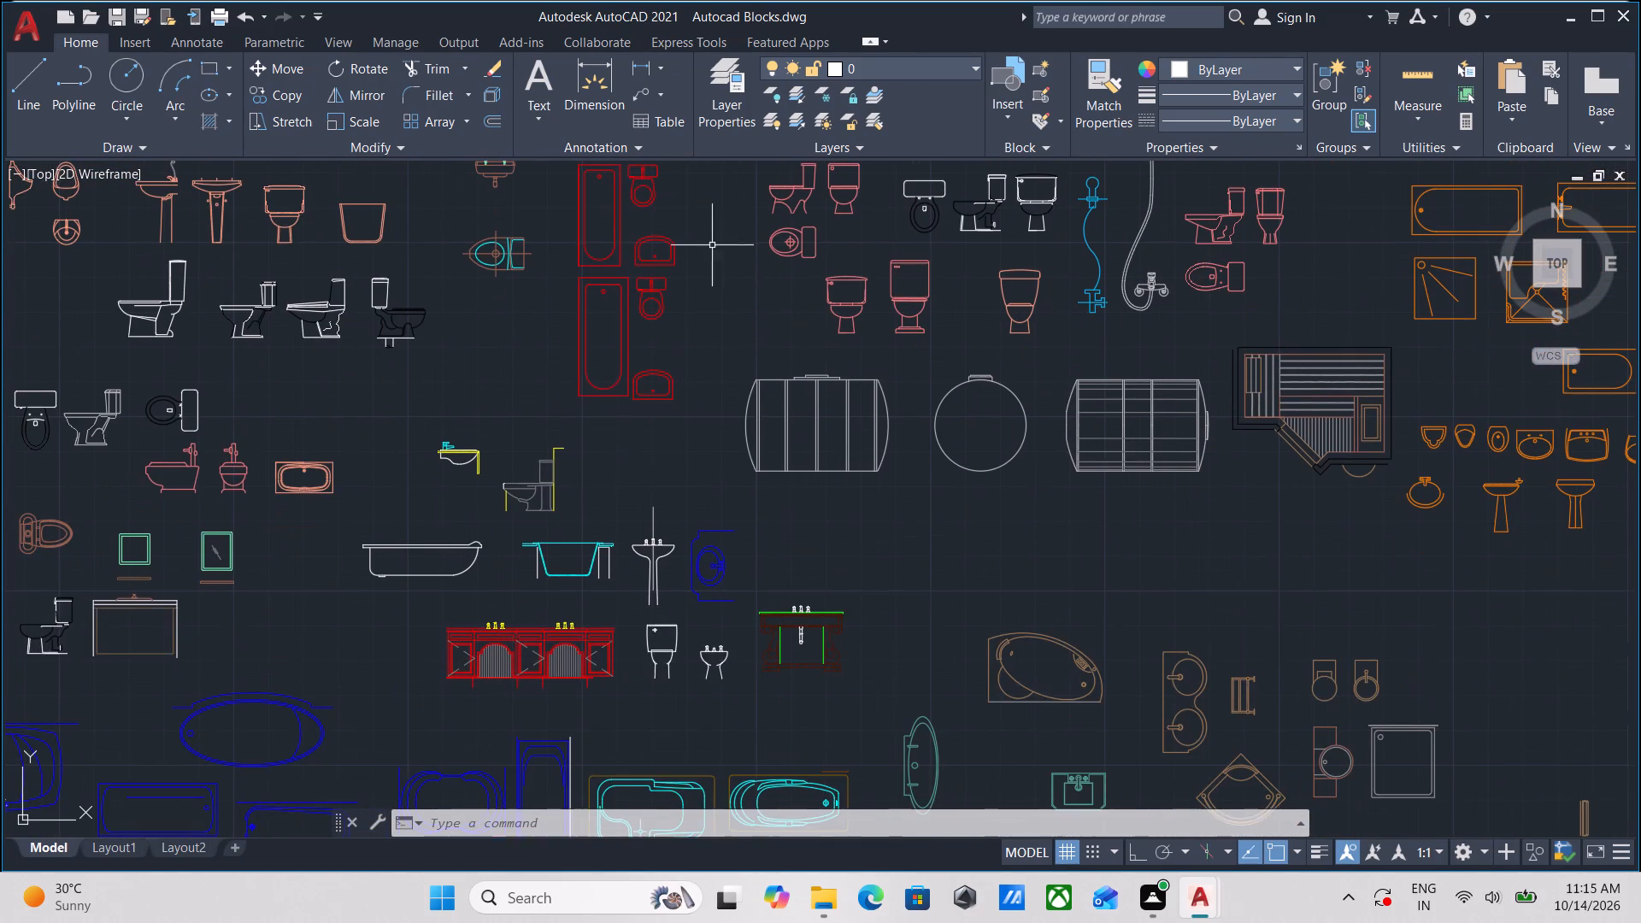
{"action": "middle_click_drag", "start_coordinate": [875, 507], "coordinate": [832, 310]}
{"action": "scroll", "coordinate": [838, 432], "scroll_direction": "down", "scroll_amount": 1}
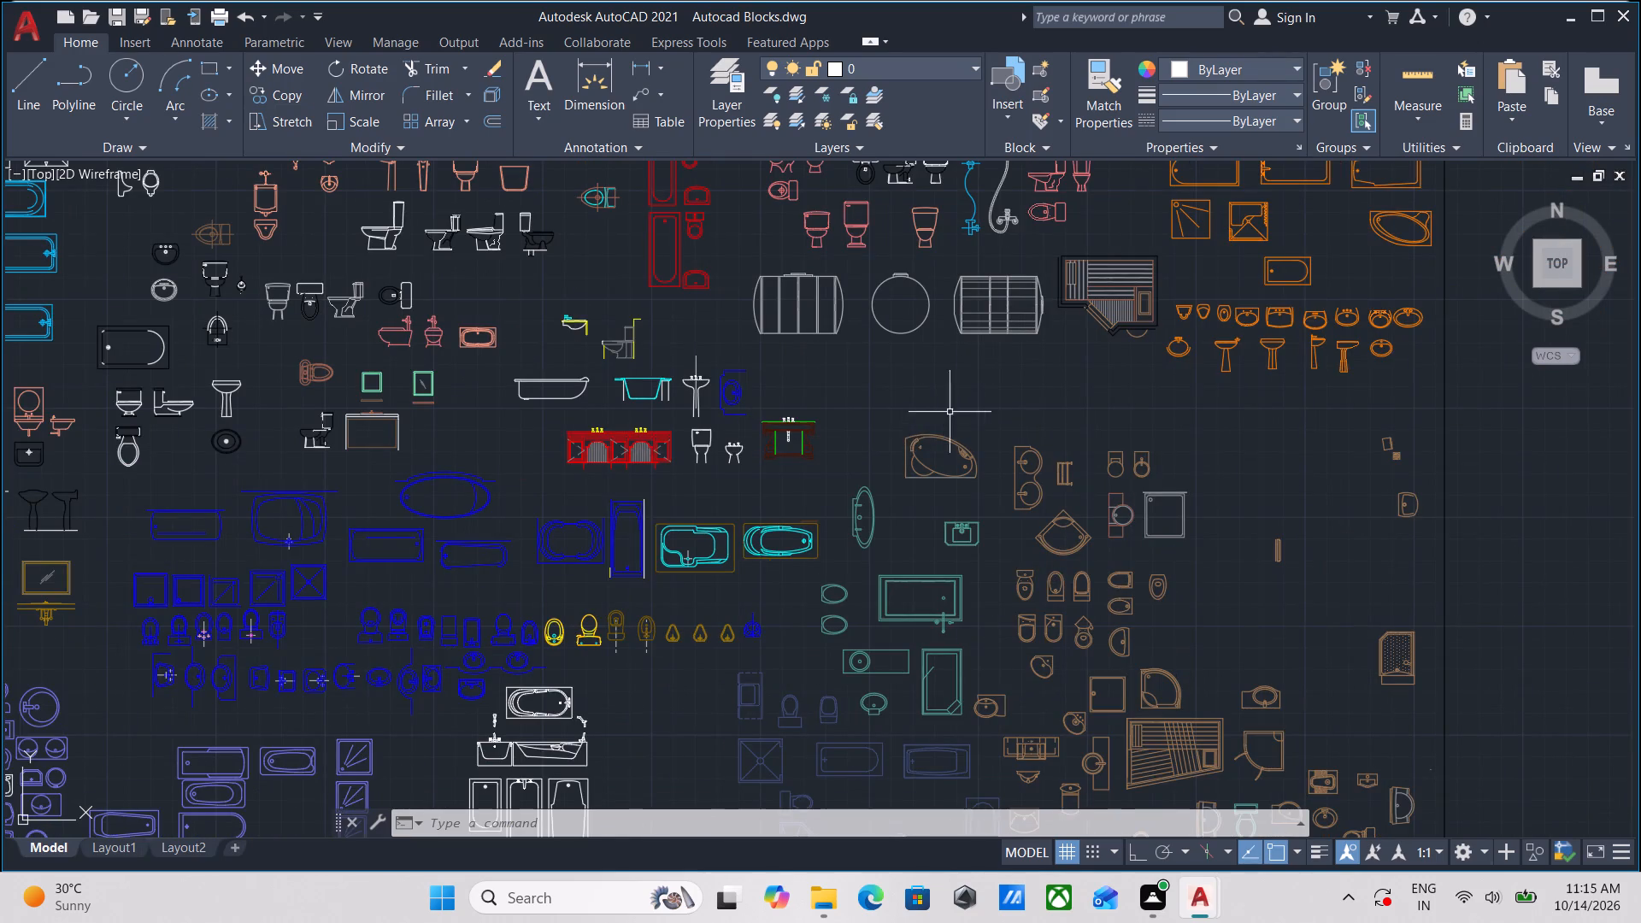
Add the third orange plan-view toilet, in the row above the orange bathtubs, to the selection and copy it to the clipboard.
{"action": "scroll", "coordinate": [984, 382], "scroll_direction": "down", "scroll_amount": 1}
{"action": "middle_click_drag", "start_coordinate": [985, 382], "coordinate": [690, 457]}
{"action": "scroll", "coordinate": [920, 246], "scroll_direction": "up", "scroll_amount": 2}
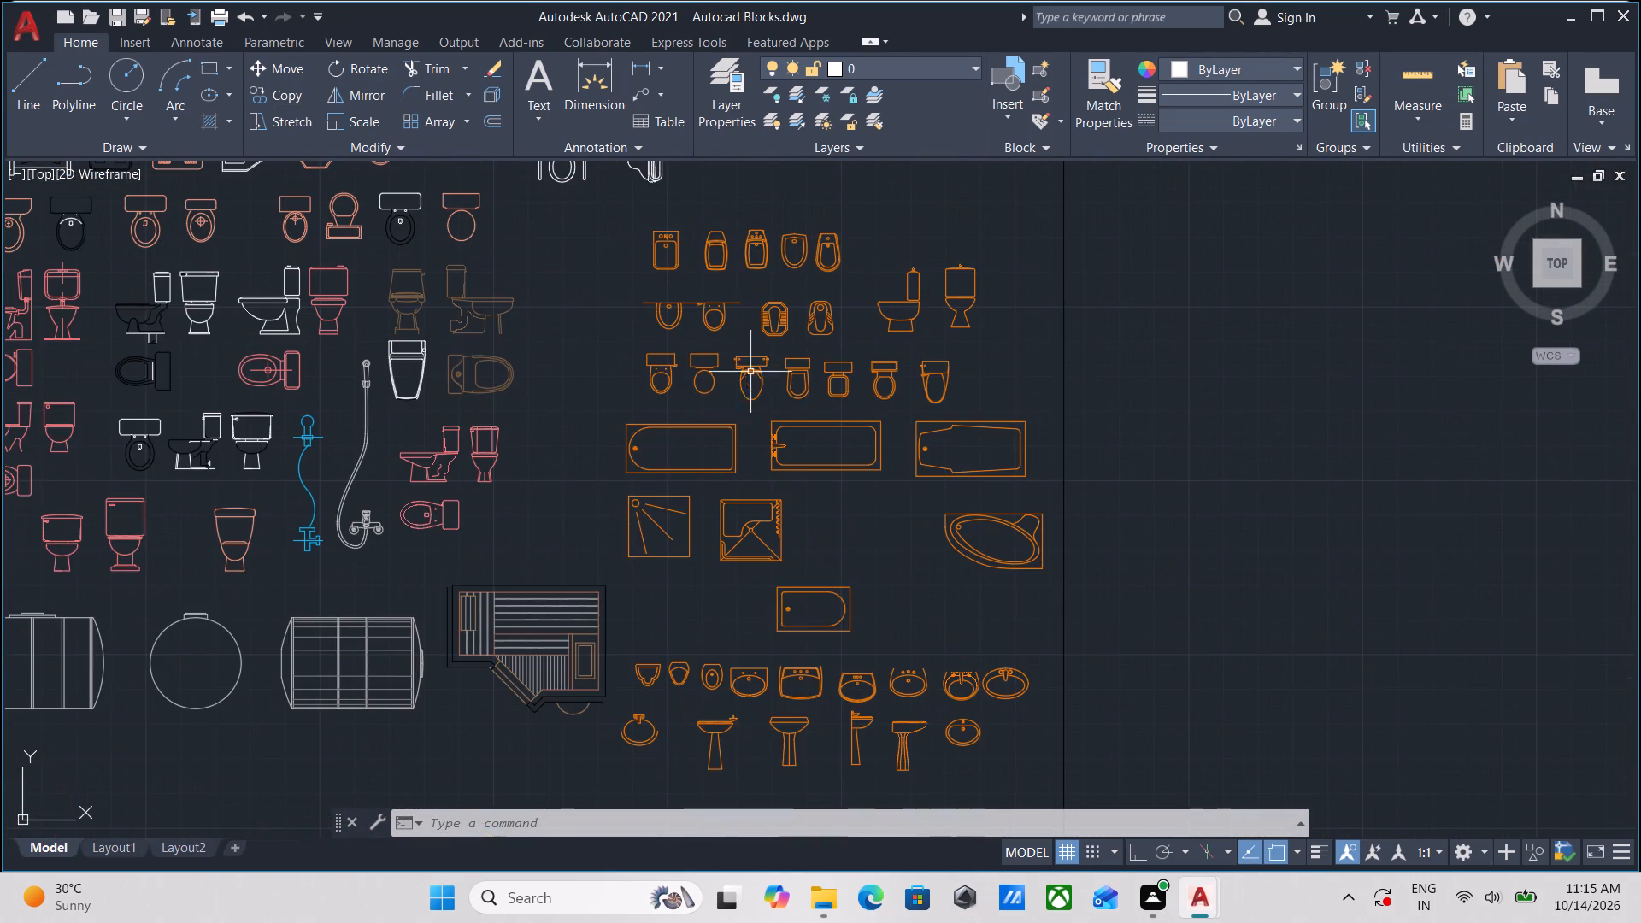
{"action": "scroll", "coordinate": [733, 385], "scroll_direction": "up", "scroll_amount": 2}
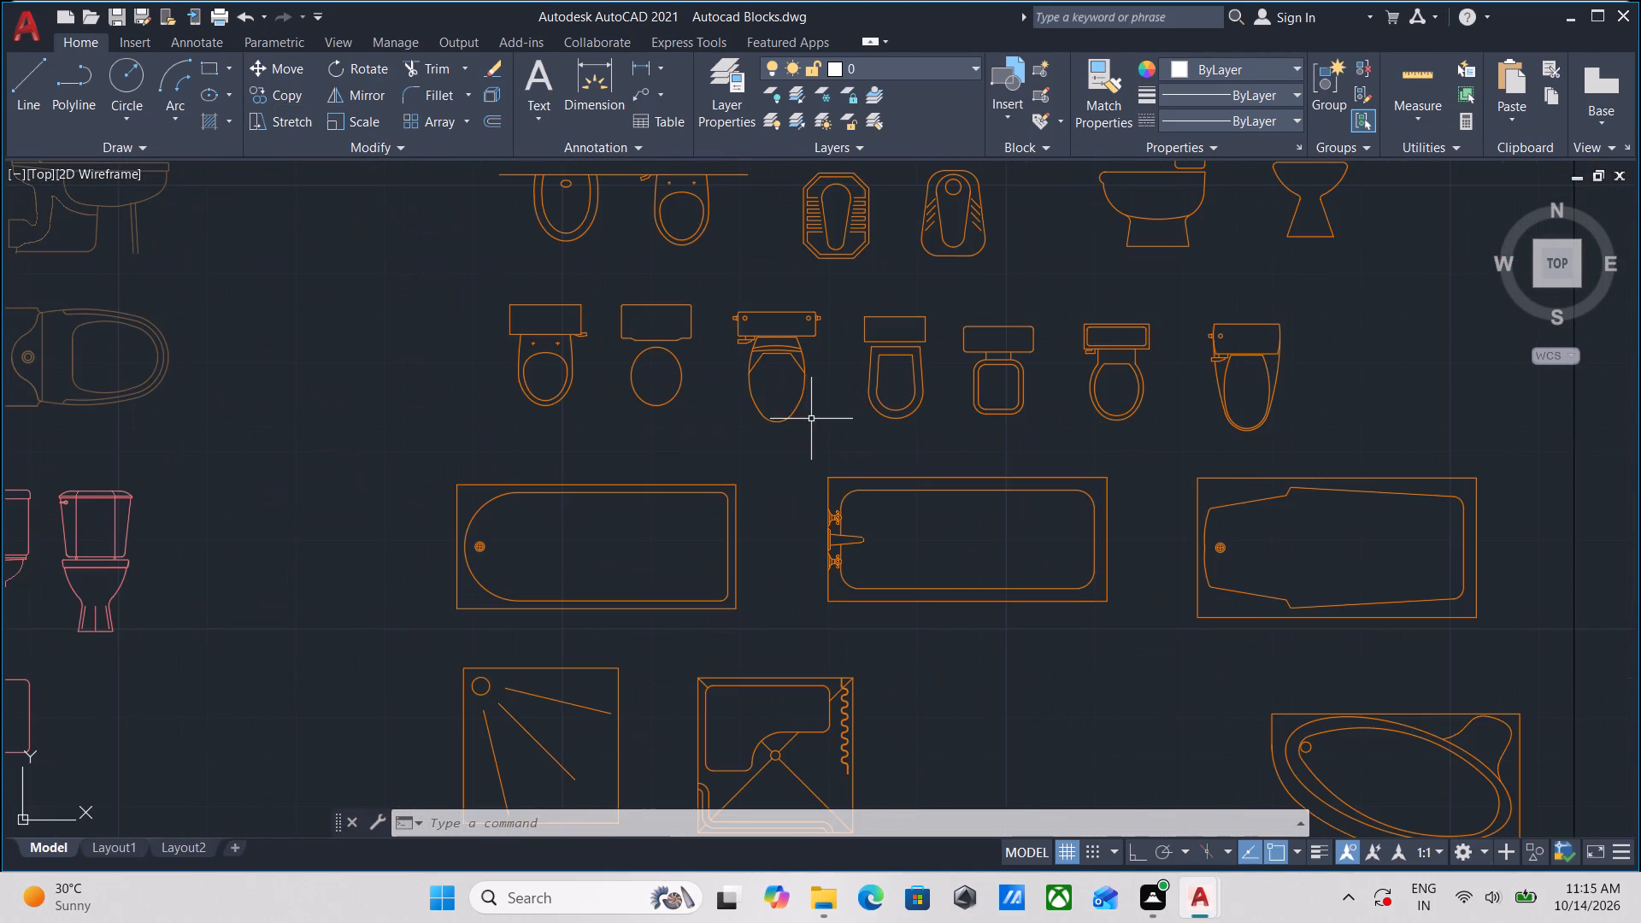
{"action": "scroll", "coordinate": [811, 419], "scroll_direction": "up", "scroll_amount": 2}
{"action": "left_click", "coordinate": [825, 450]}
{"action": "left_click", "coordinate": [715, 214]}
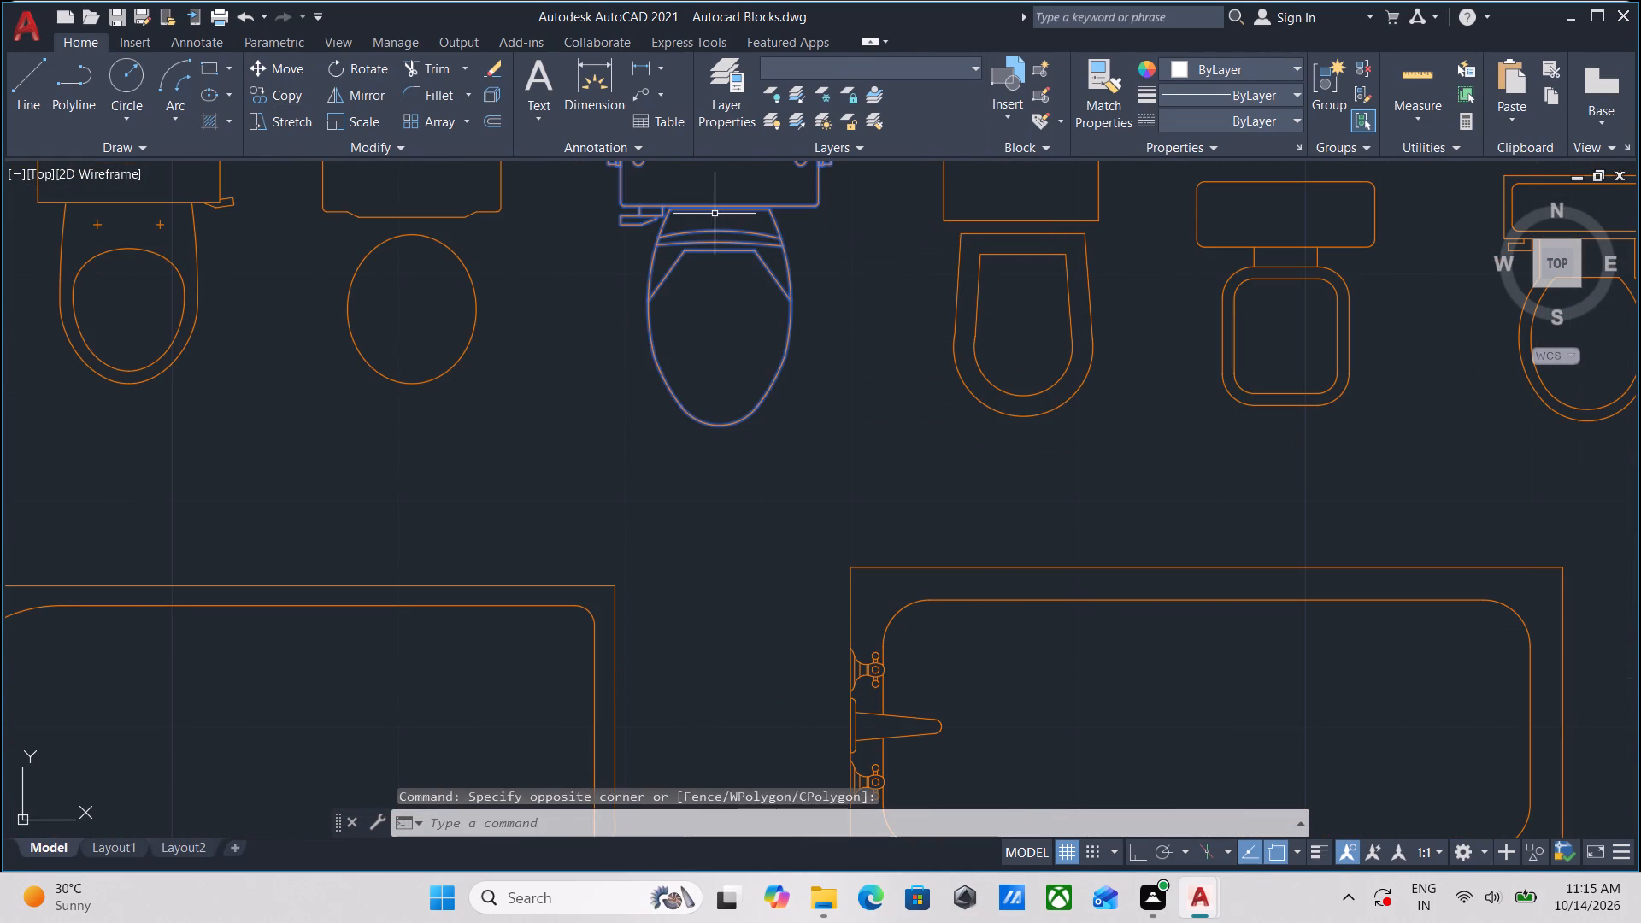
{"action": "key", "text": "ctrl+c"}
{"action": "key", "text": "ctrl+c"}
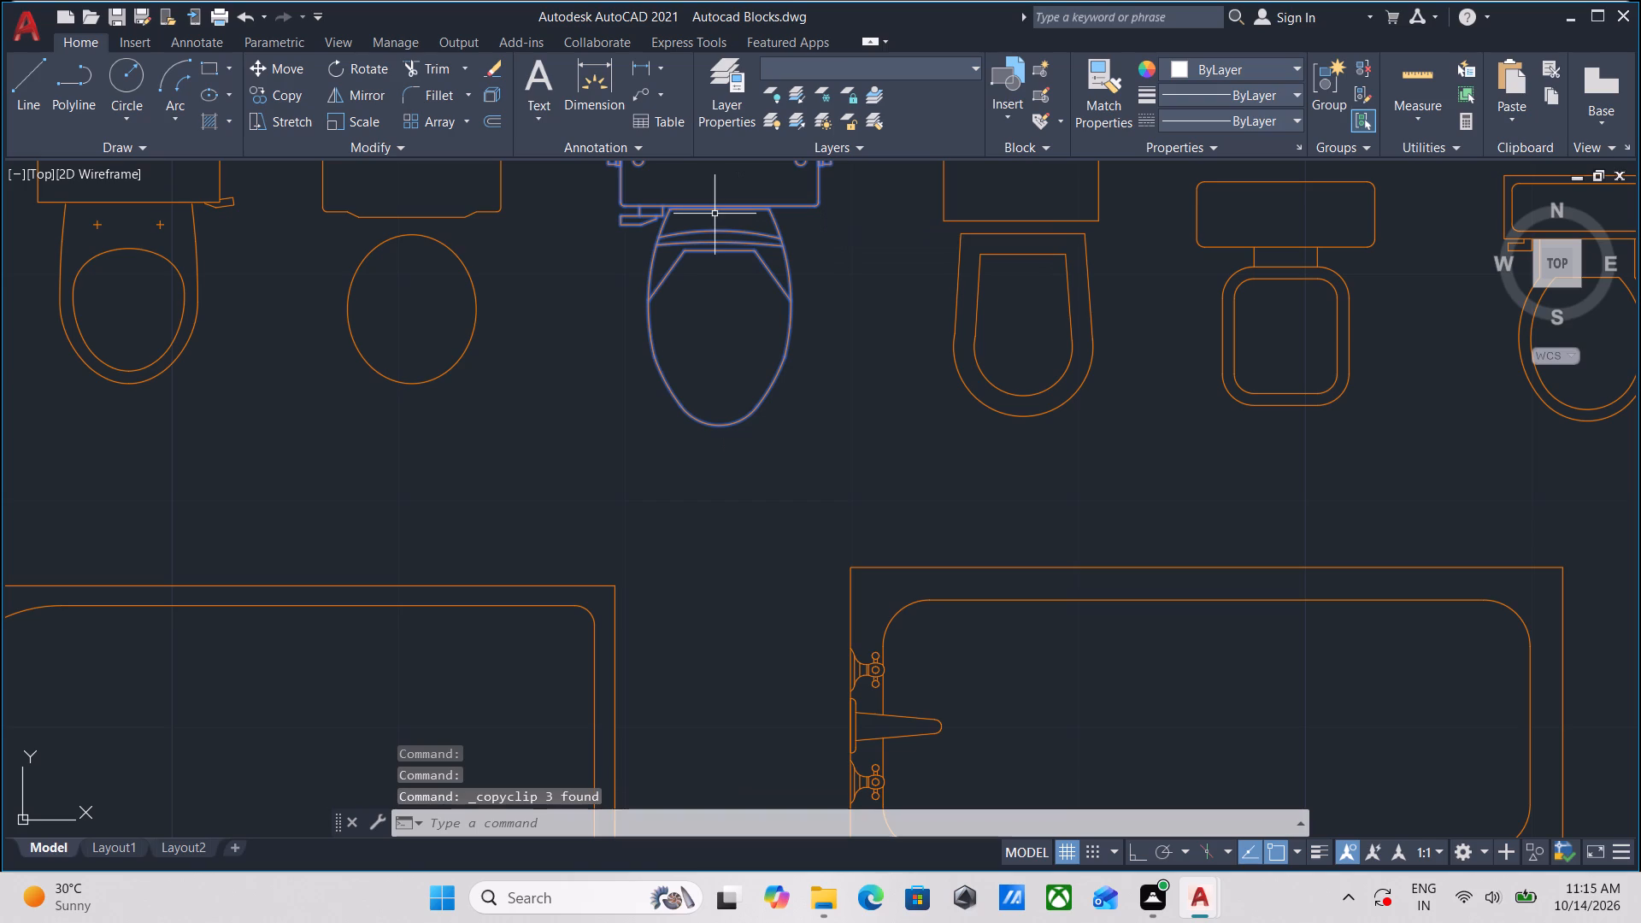
Add the orange oval washbasin with tap, at the end of the basin row, to the selected toilet and copy to the clipboard.
{"action": "scroll", "coordinate": [714, 215], "scroll_direction": "down", "scroll_amount": 3}
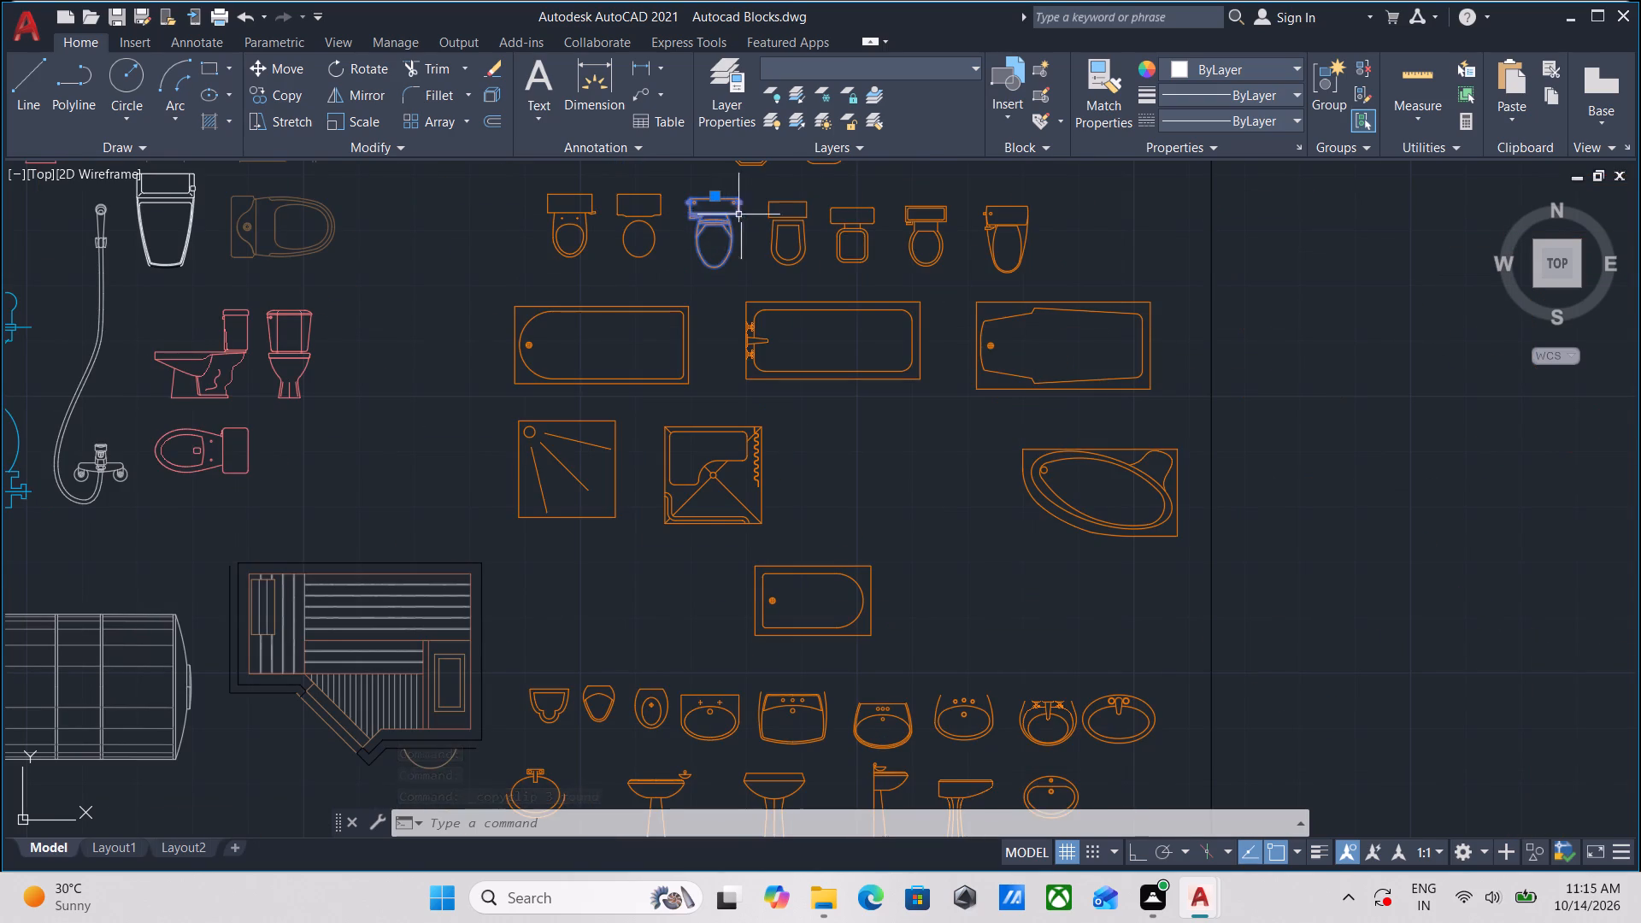
{"action": "scroll", "coordinate": [749, 231], "scroll_direction": "down", "scroll_amount": 1}
{"action": "middle_click_drag", "start_coordinate": [855, 256], "coordinate": [808, 409]}
{"action": "middle_click_drag", "start_coordinate": [773, 319], "coordinate": [734, 395]}
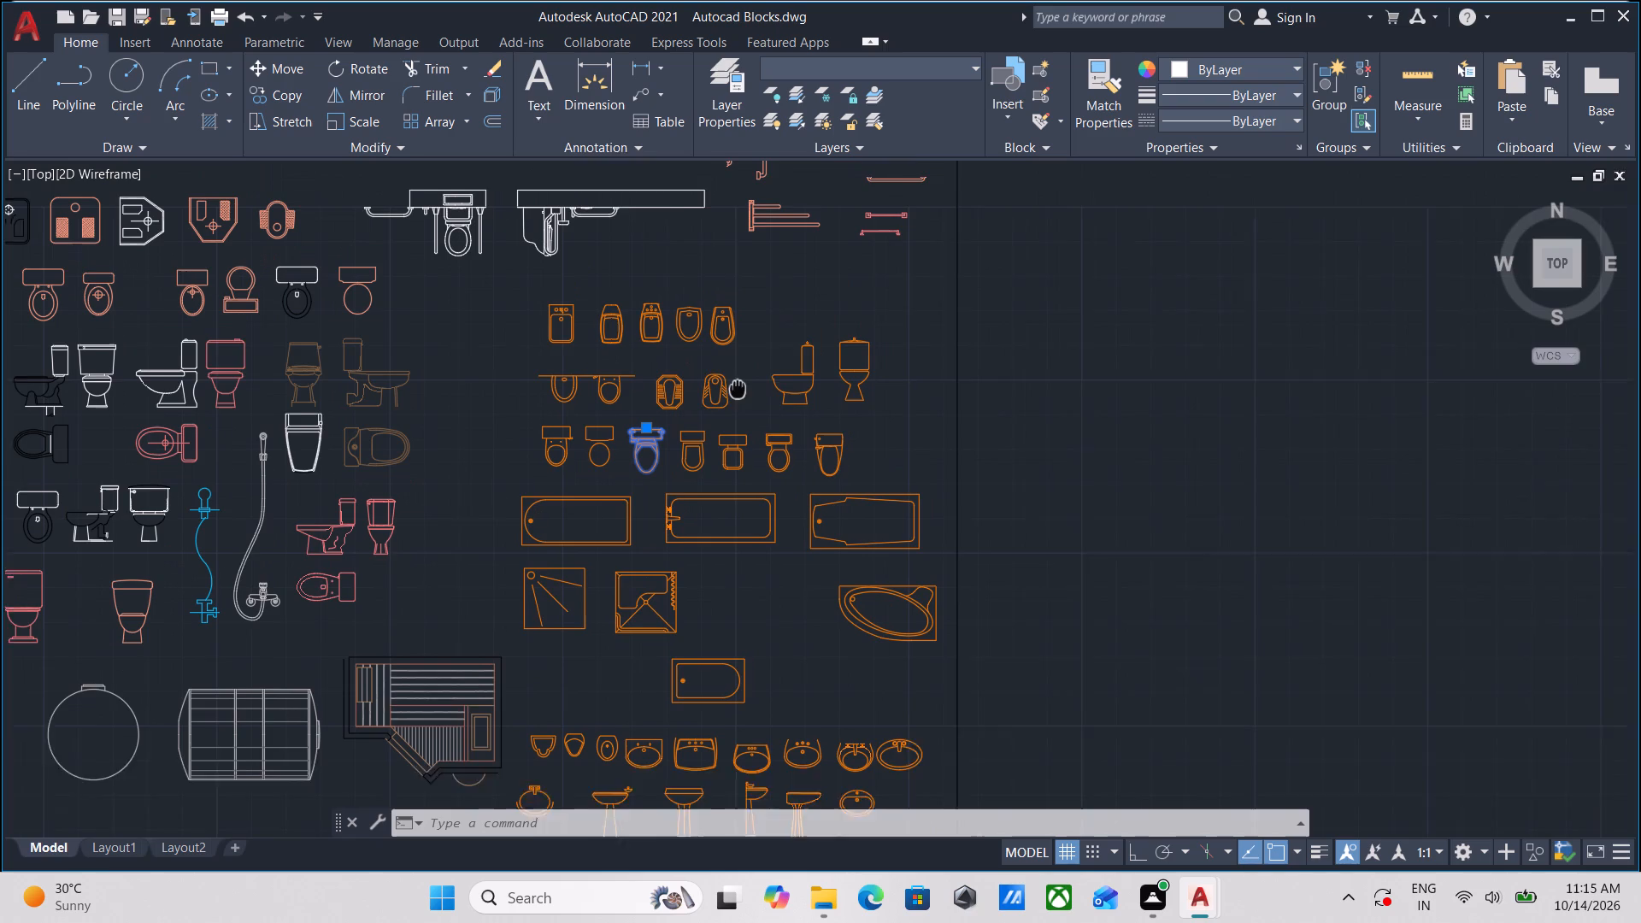
{"action": "middle_click_drag", "start_coordinate": [734, 395], "coordinate": [729, 404]}
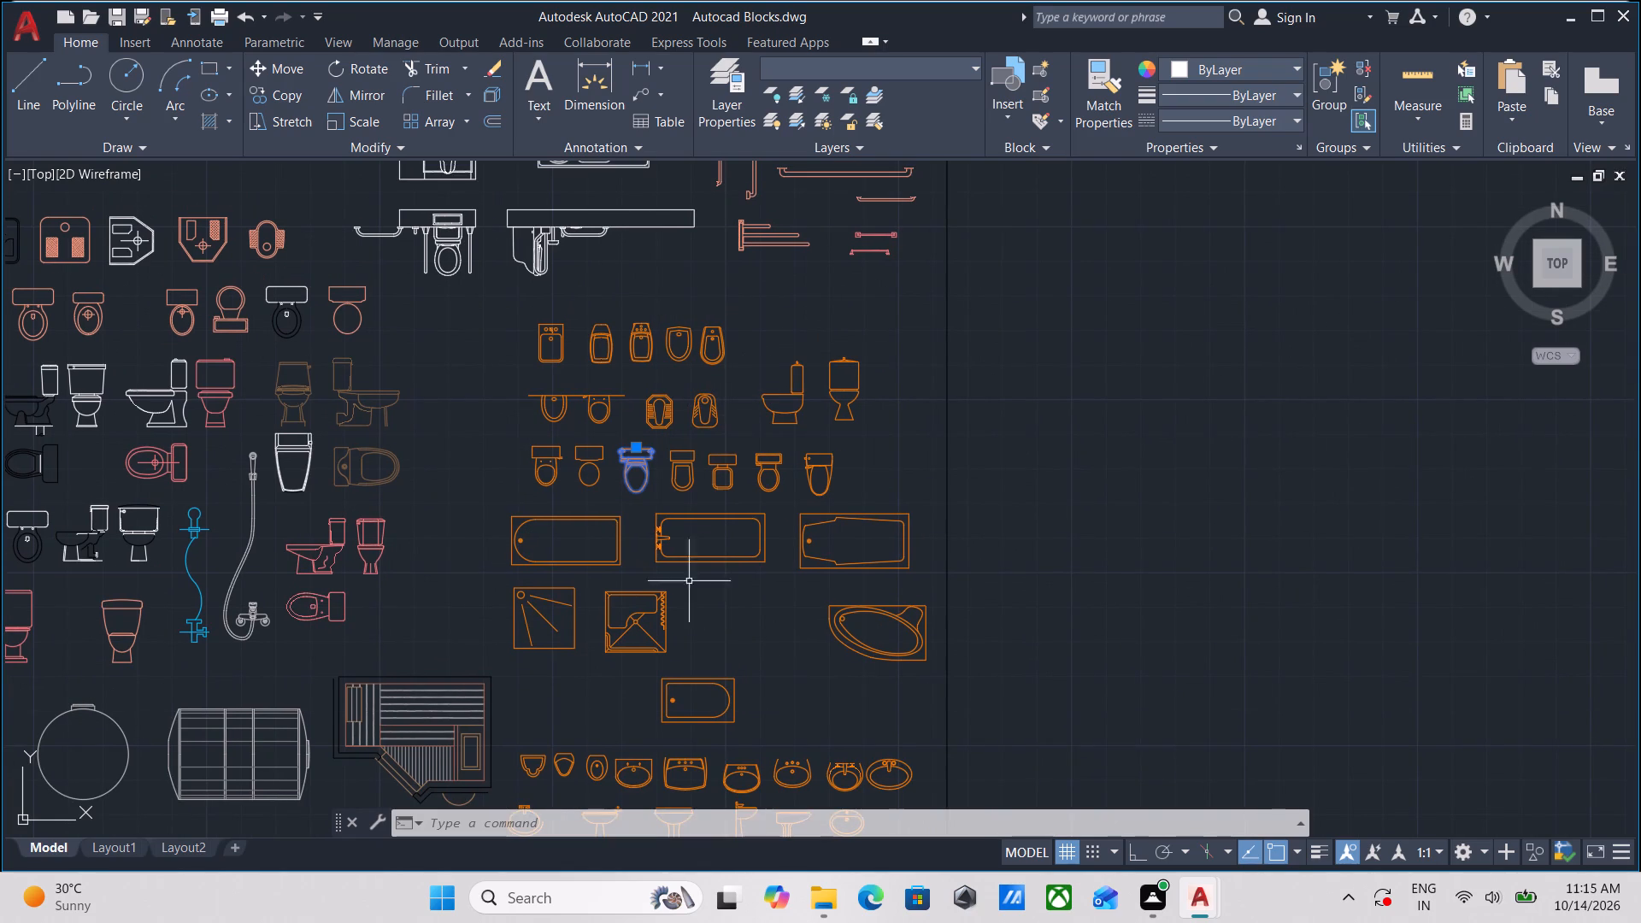
{"action": "middle_click_drag", "start_coordinate": [681, 616], "coordinate": [721, 339]}
{"action": "scroll", "coordinate": [905, 567], "scroll_direction": "up", "scroll_amount": 2}
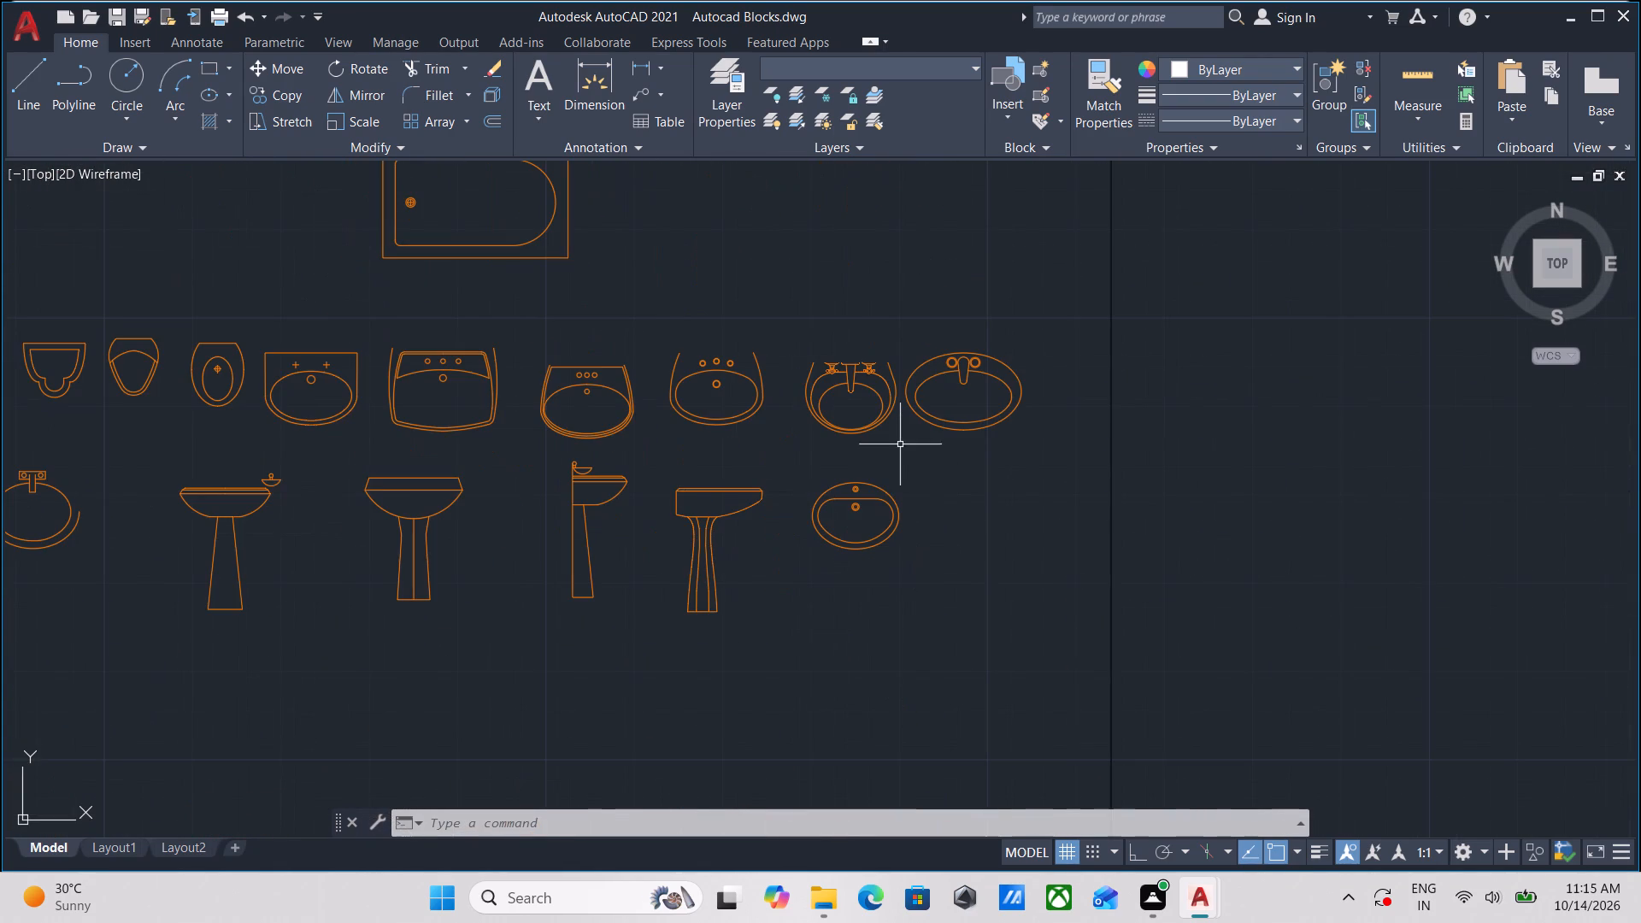
{"action": "scroll", "coordinate": [900, 444], "scroll_direction": "up", "scroll_amount": 1}
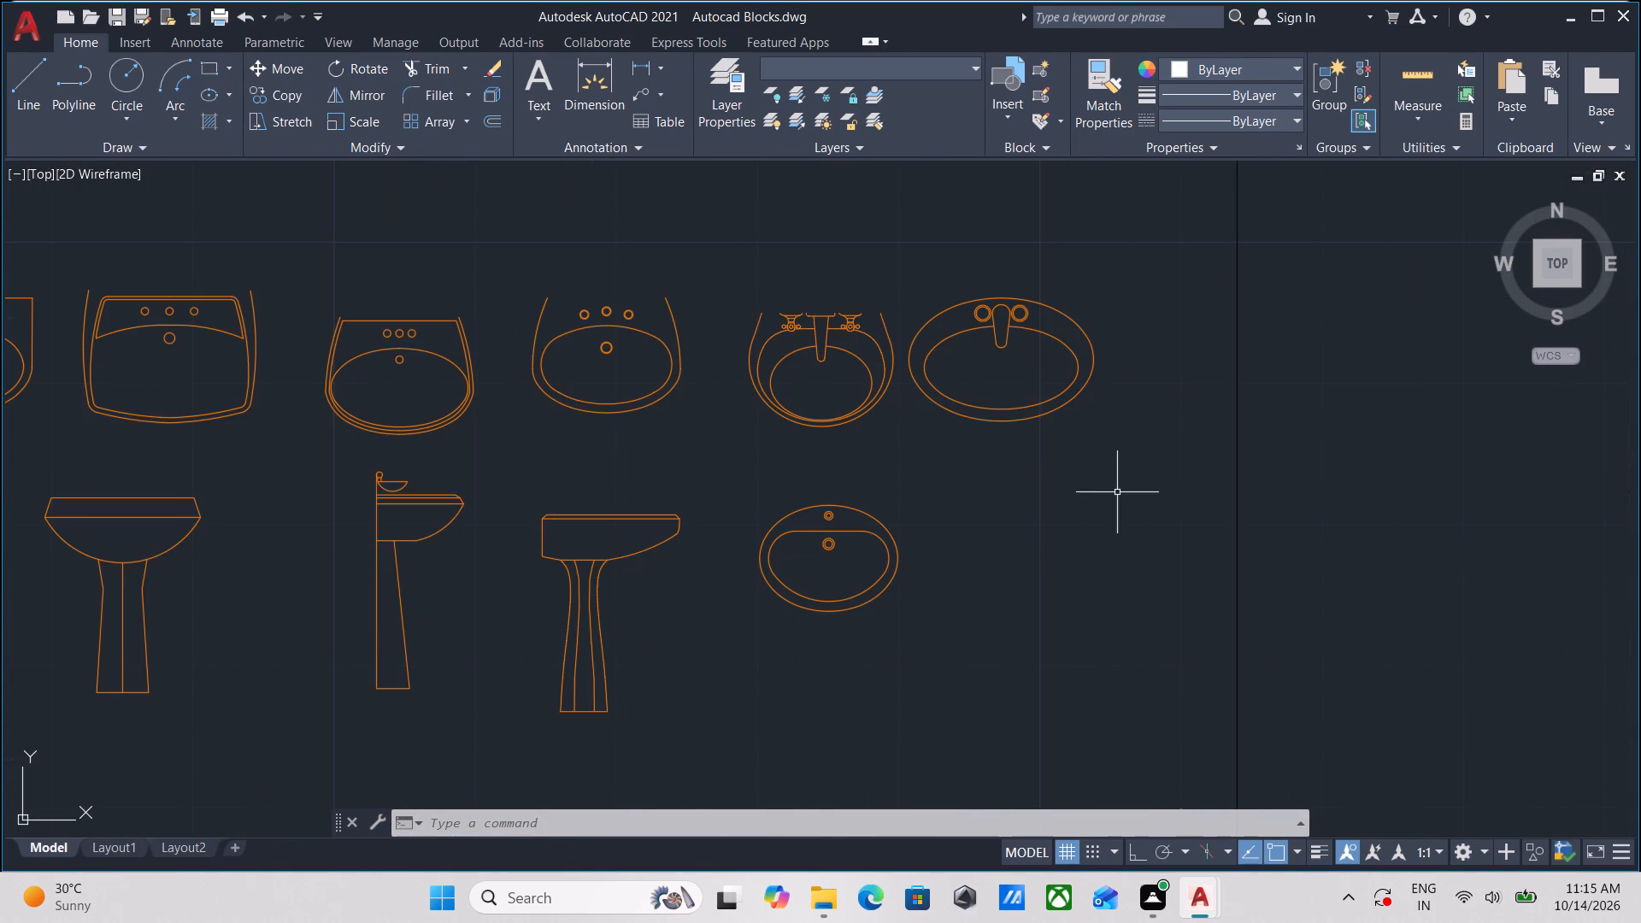
{"action": "left_click", "coordinate": [1118, 492]}
{"action": "left_click", "coordinate": [1030, 298]}
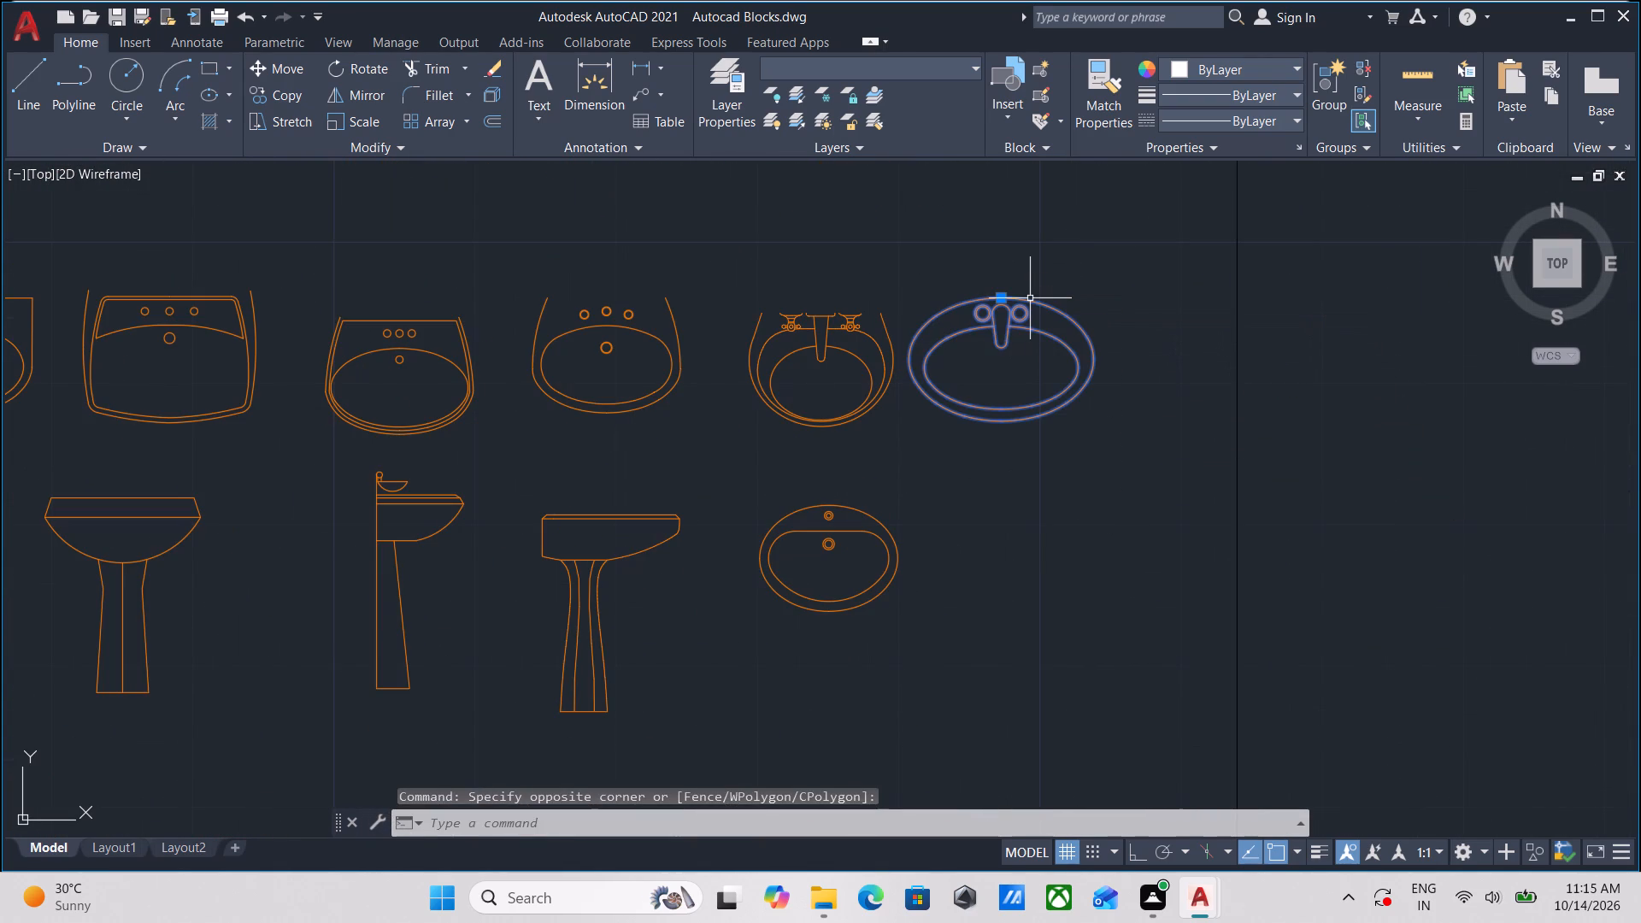
{"action": "key", "text": "ctrl+c"}
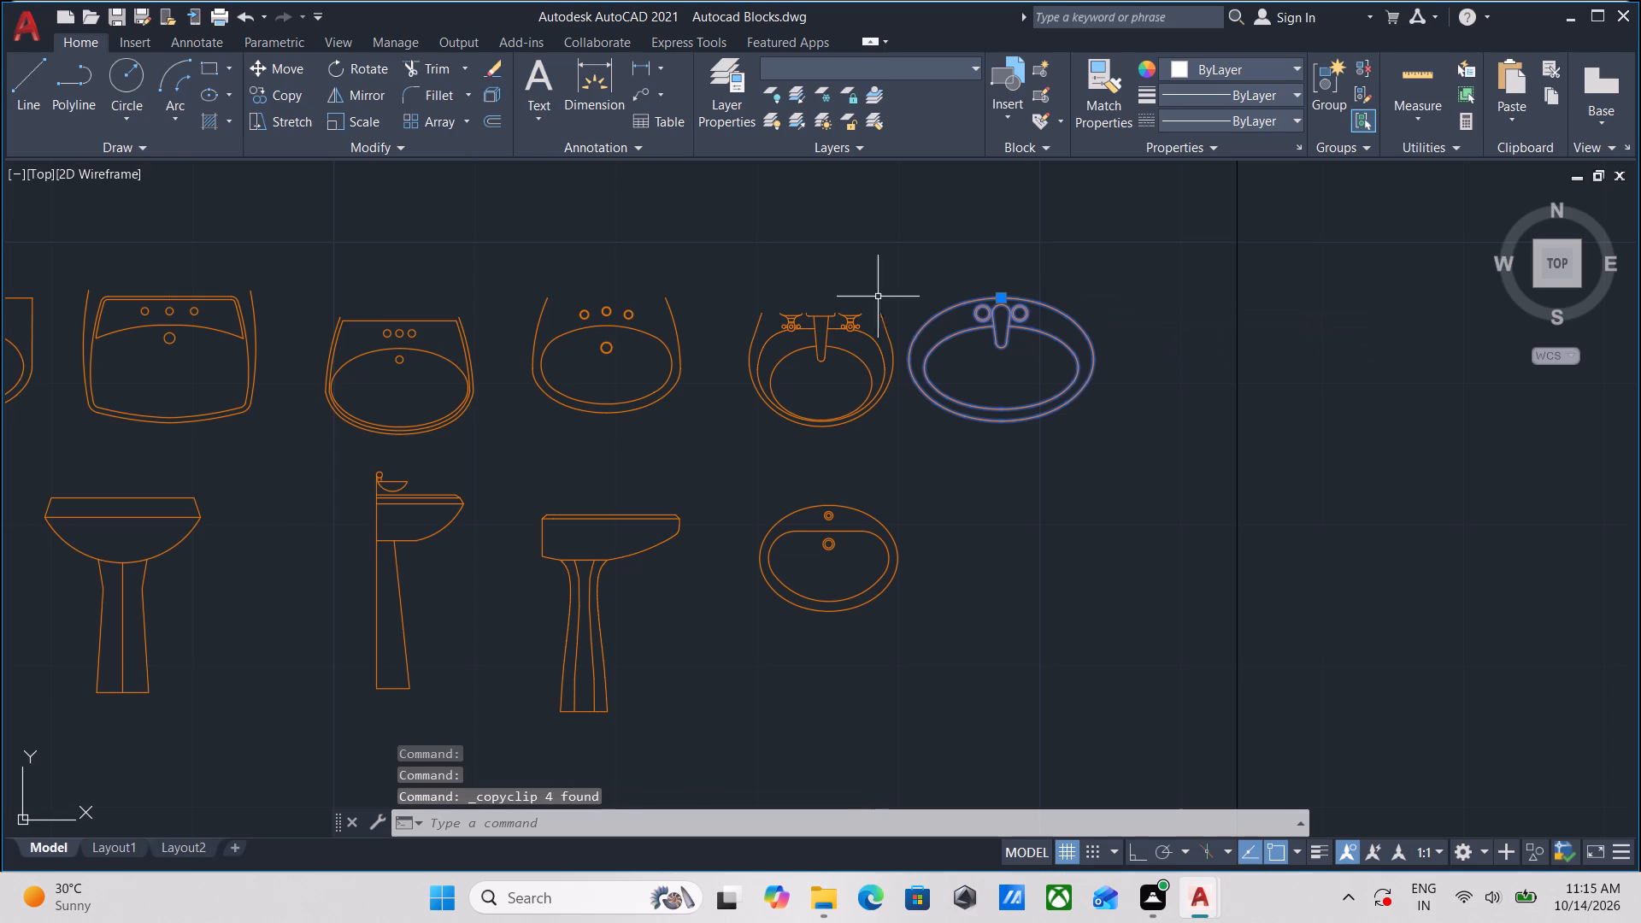
Look over the toilets, urinals and bathtubs in the Kitchens & Baths section, from the Toilet Room plans to the blue bathtubs.
{"action": "scroll", "coordinate": [672, 328], "scroll_direction": "down", "scroll_amount": 3}
{"action": "middle_click_drag", "start_coordinate": [704, 327], "coordinate": [894, 491]}
{"action": "scroll", "coordinate": [625, 403], "scroll_direction": "down", "scroll_amount": 2}
{"action": "middle_click_drag", "start_coordinate": [634, 410], "coordinate": [725, 463]}
{"action": "scroll", "coordinate": [725, 463], "scroll_direction": "down", "scroll_amount": 2}
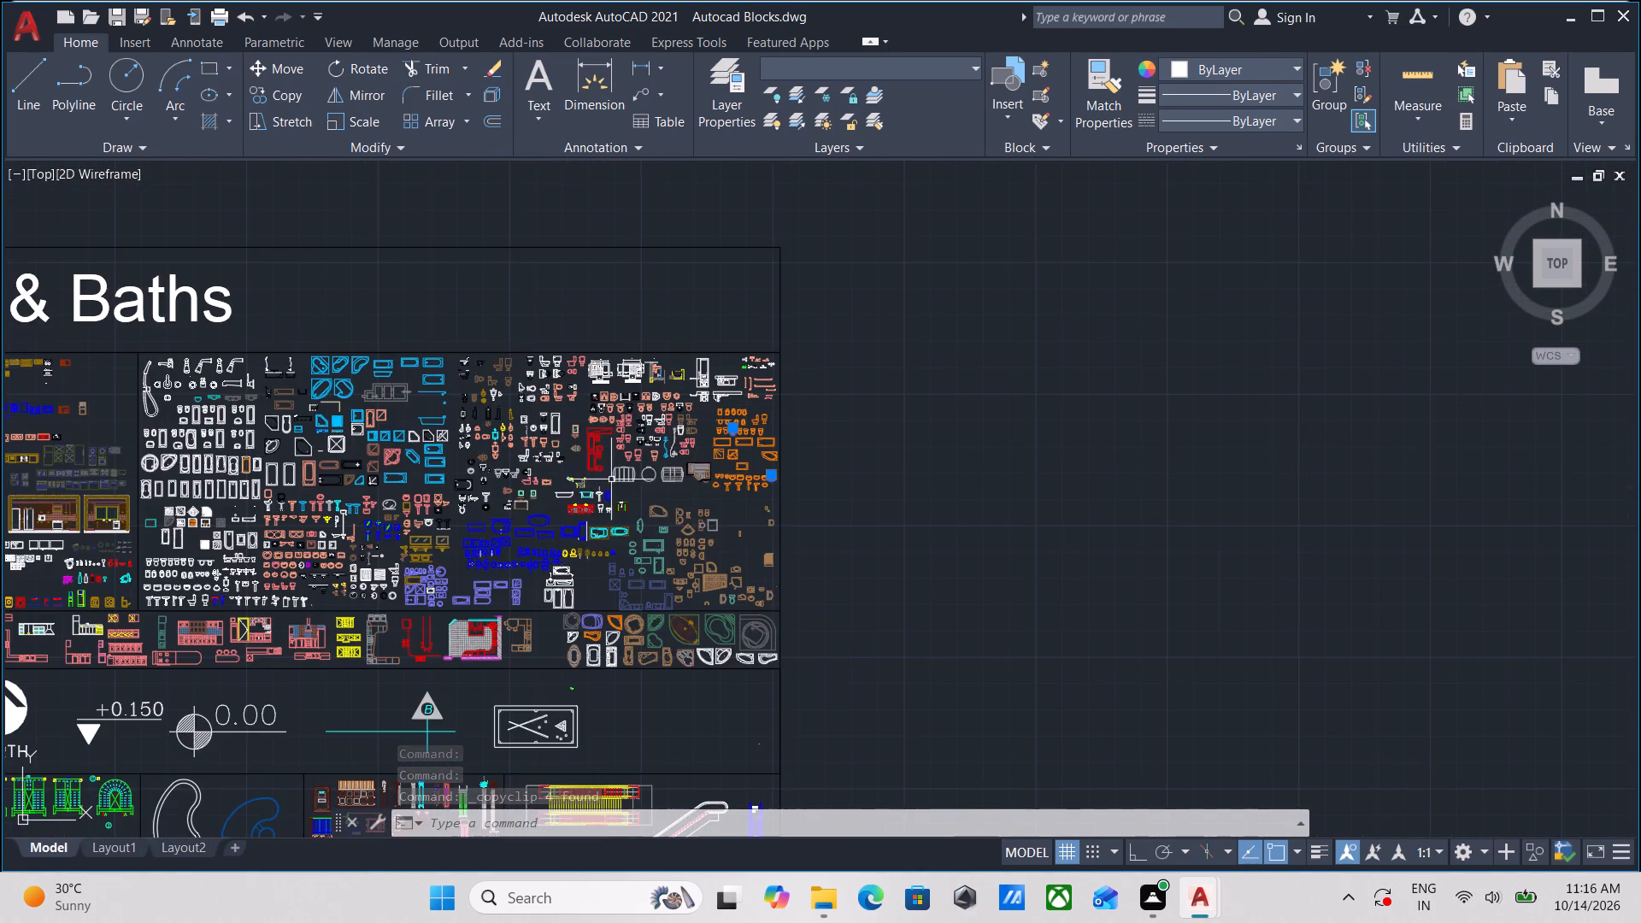
{"action": "scroll", "coordinate": [362, 411], "scroll_direction": "up", "scroll_amount": 2}
{"action": "scroll", "coordinate": [799, 367], "scroll_direction": "up", "scroll_amount": 3}
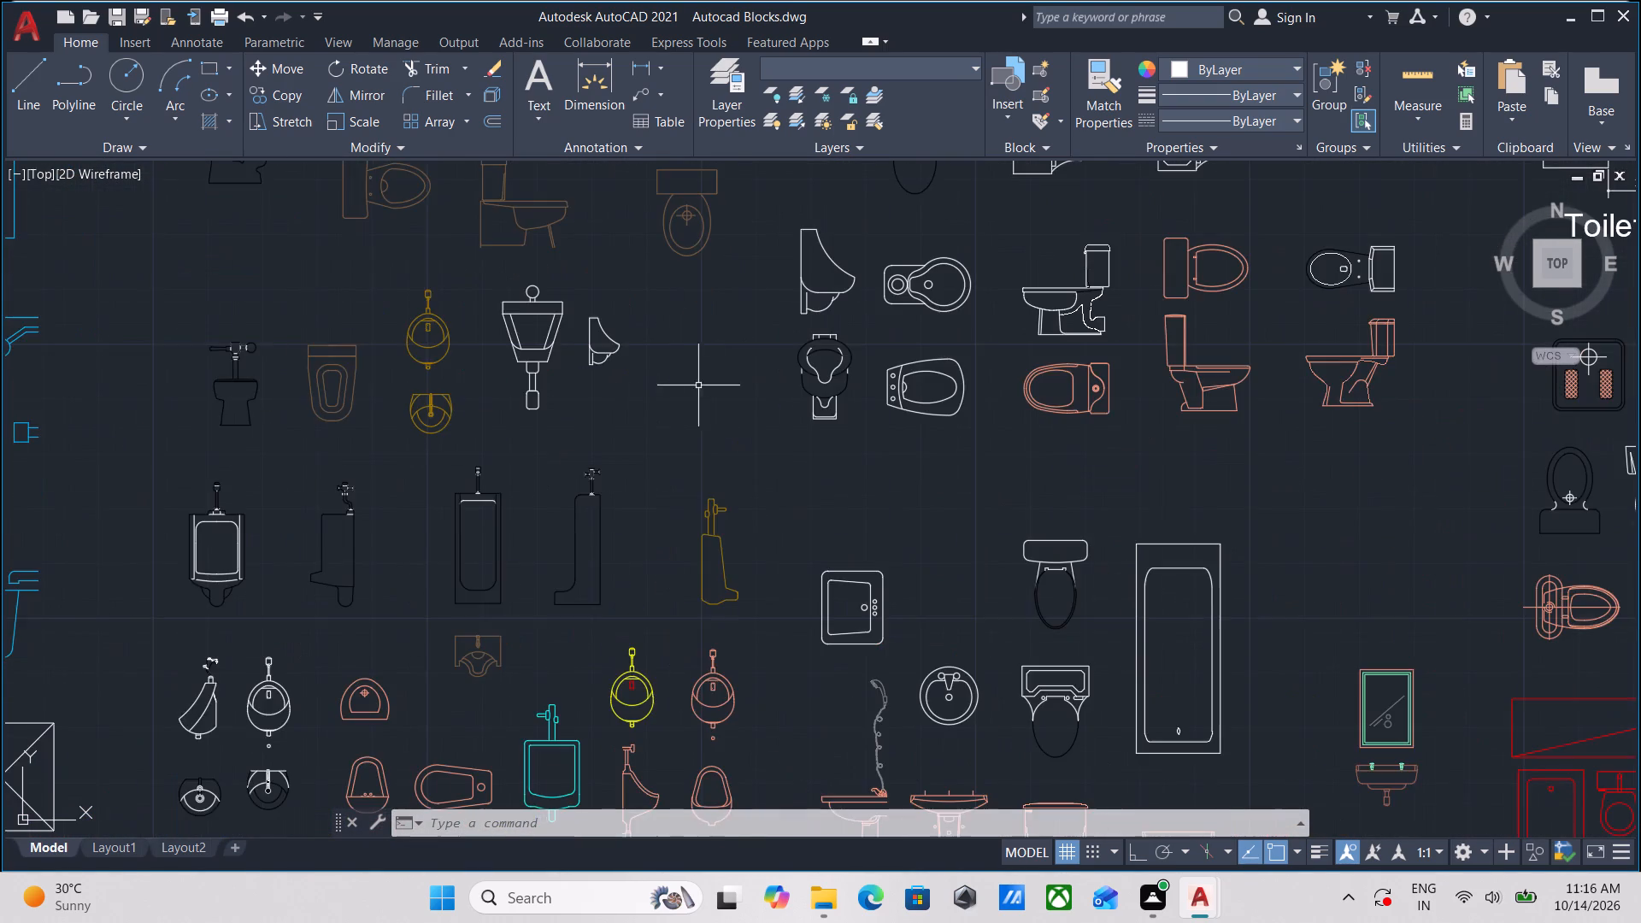
{"action": "scroll", "coordinate": [673, 385], "scroll_direction": "down", "scroll_amount": 1}
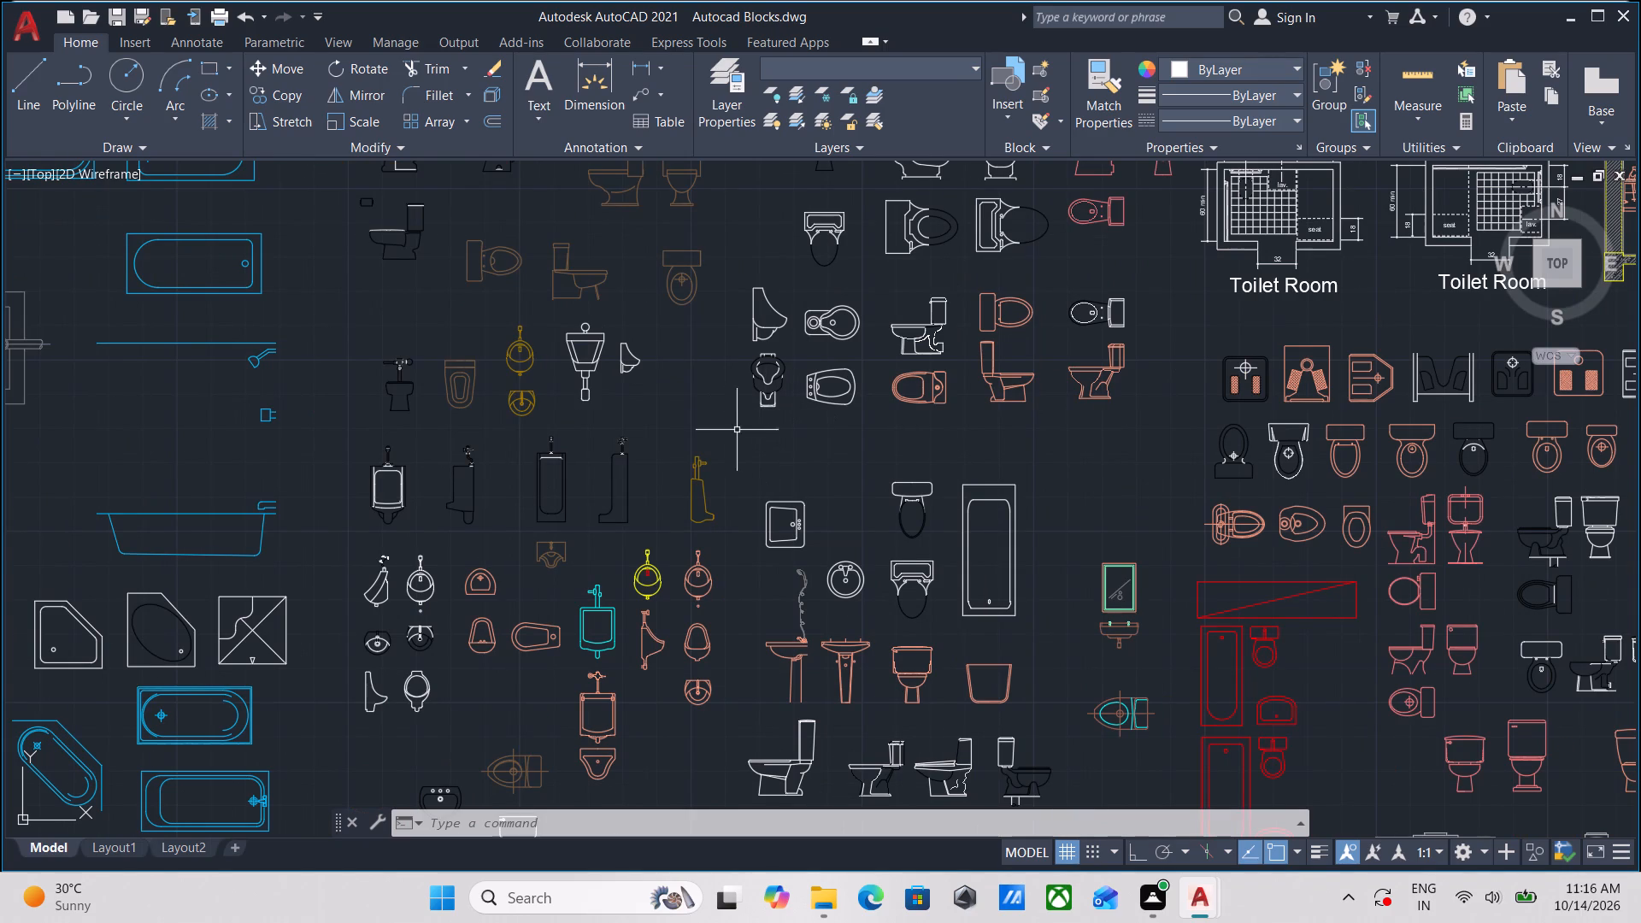
{"action": "middle_click_drag", "start_coordinate": [717, 427], "coordinate": [1062, 316]}
{"action": "scroll", "coordinate": [614, 356], "scroll_direction": "down", "scroll_amount": 1}
{"action": "middle_click_drag", "start_coordinate": [640, 362], "coordinate": [915, 380]}
{"action": "middle_click_drag", "start_coordinate": [737, 381], "coordinate": [922, 339]}
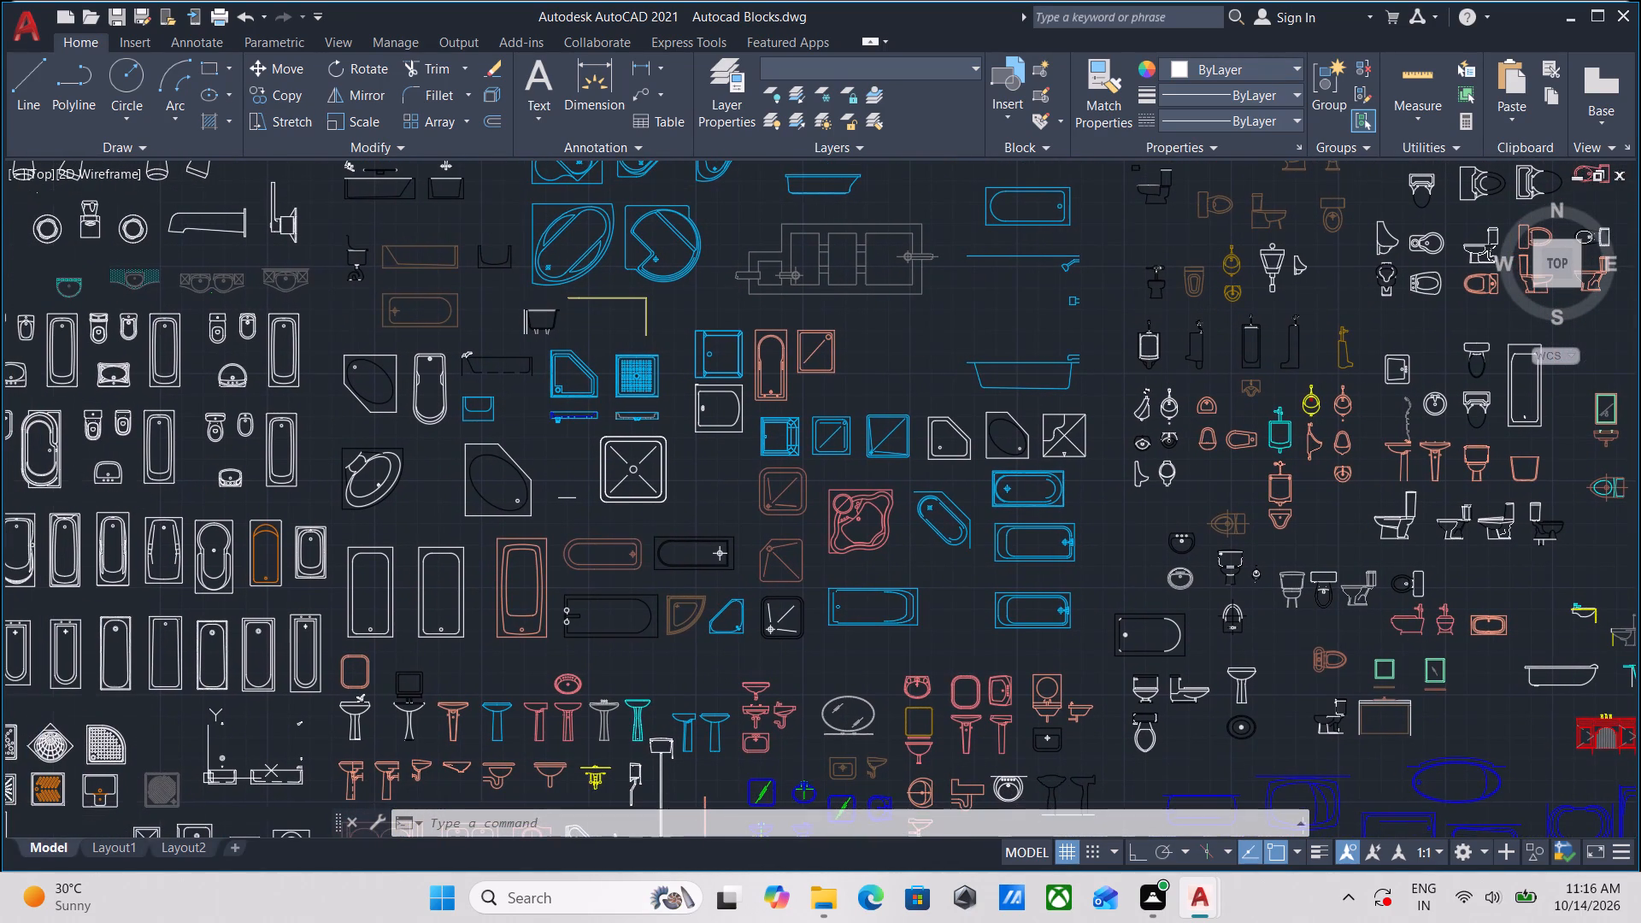
{"action": "scroll", "coordinate": [926, 338], "scroll_direction": "down", "scroll_amount": 1}
{"action": "middle_click_drag", "start_coordinate": [926, 338], "coordinate": [721, 350]}
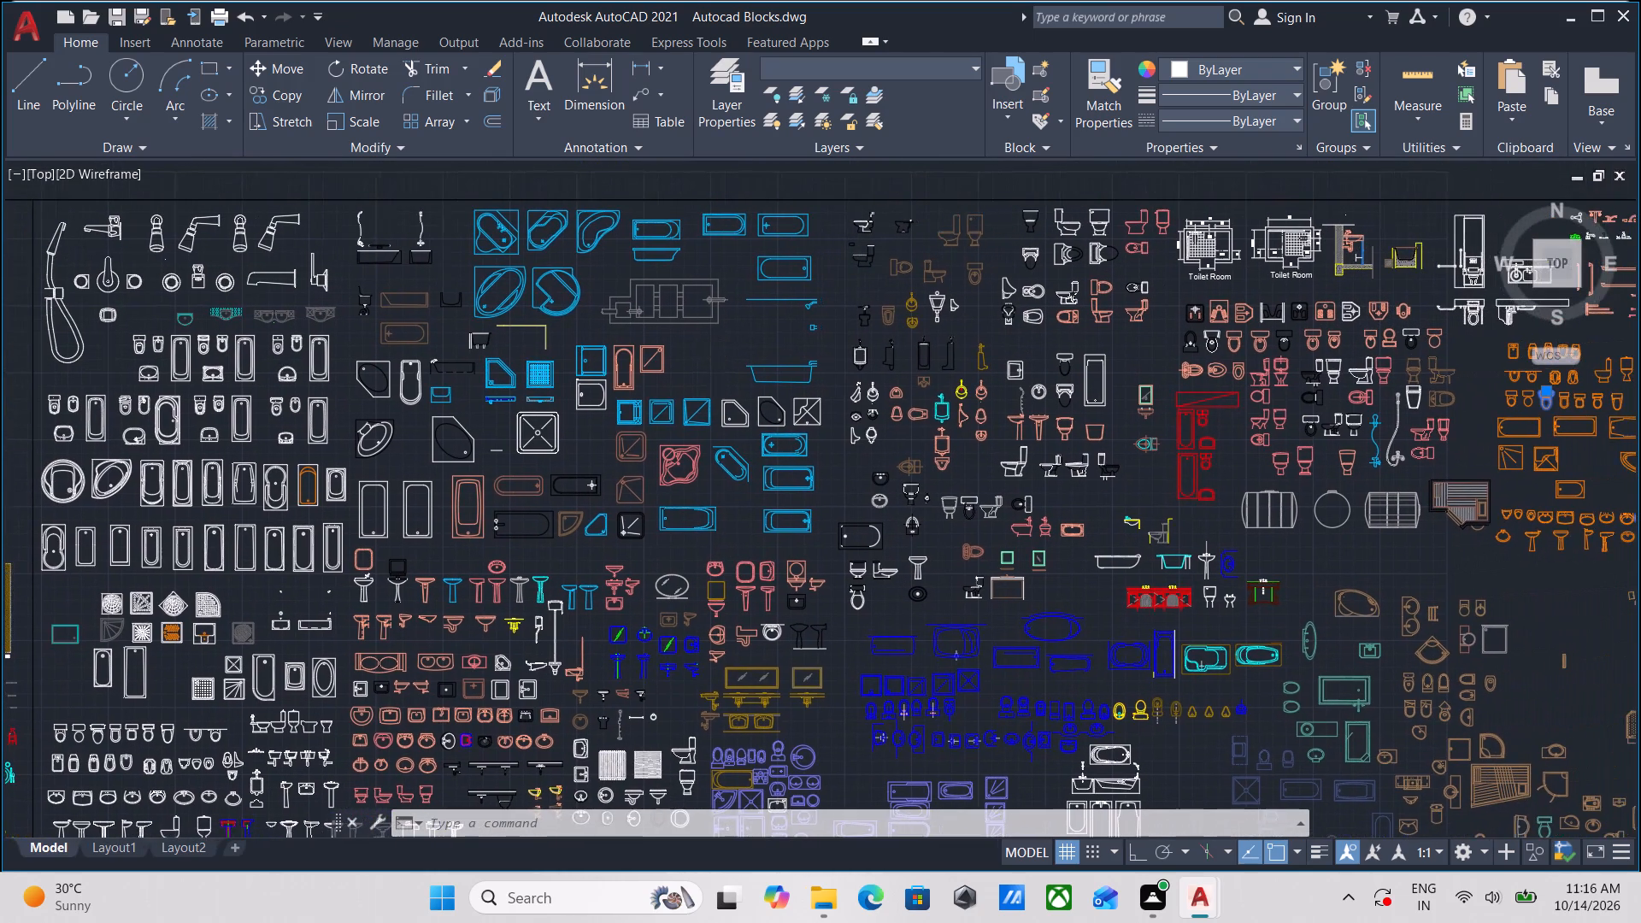
Examine the white toilets, washbasins, shower trays and bathtubs in the Kitchens & Baths section.
{"action": "scroll", "coordinate": [1118, 240], "scroll_direction": "up", "scroll_amount": 3}
{"action": "scroll", "coordinate": [1120, 239], "scroll_direction": "down", "scroll_amount": 1}
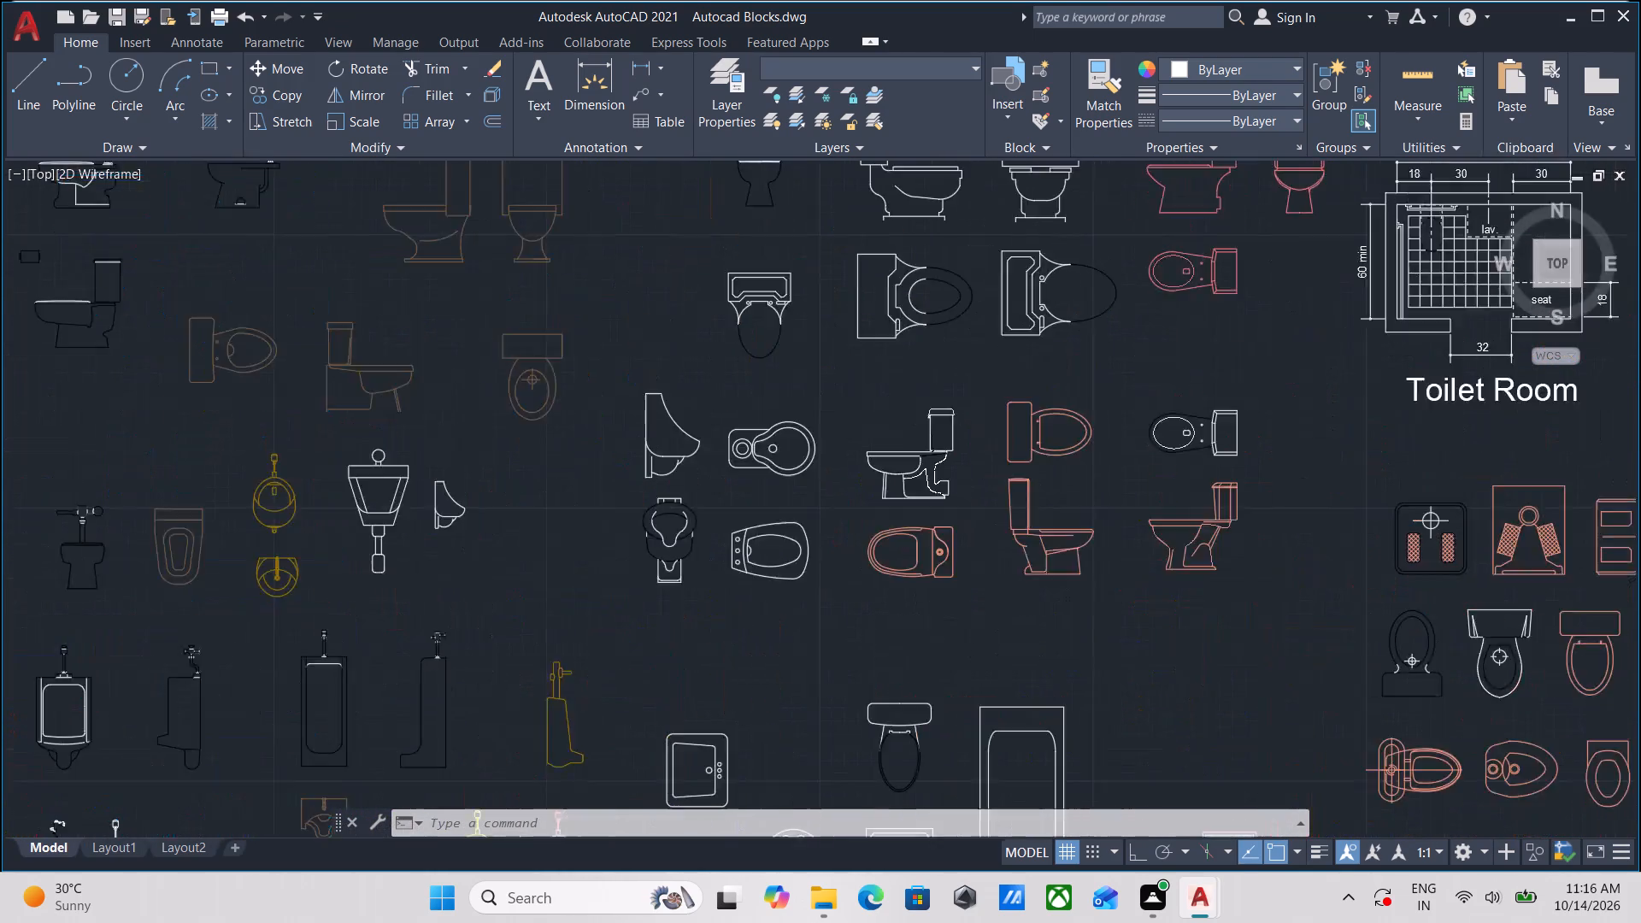
{"action": "scroll", "coordinate": [1120, 239], "scroll_direction": "down", "scroll_amount": 2}
{"action": "scroll", "coordinate": [682, 303], "scroll_direction": "down", "scroll_amount": 1}
{"action": "middle_click_drag", "start_coordinate": [682, 303], "coordinate": [876, 239]}
{"action": "scroll", "coordinate": [627, 466], "scroll_direction": "up", "scroll_amount": 3}
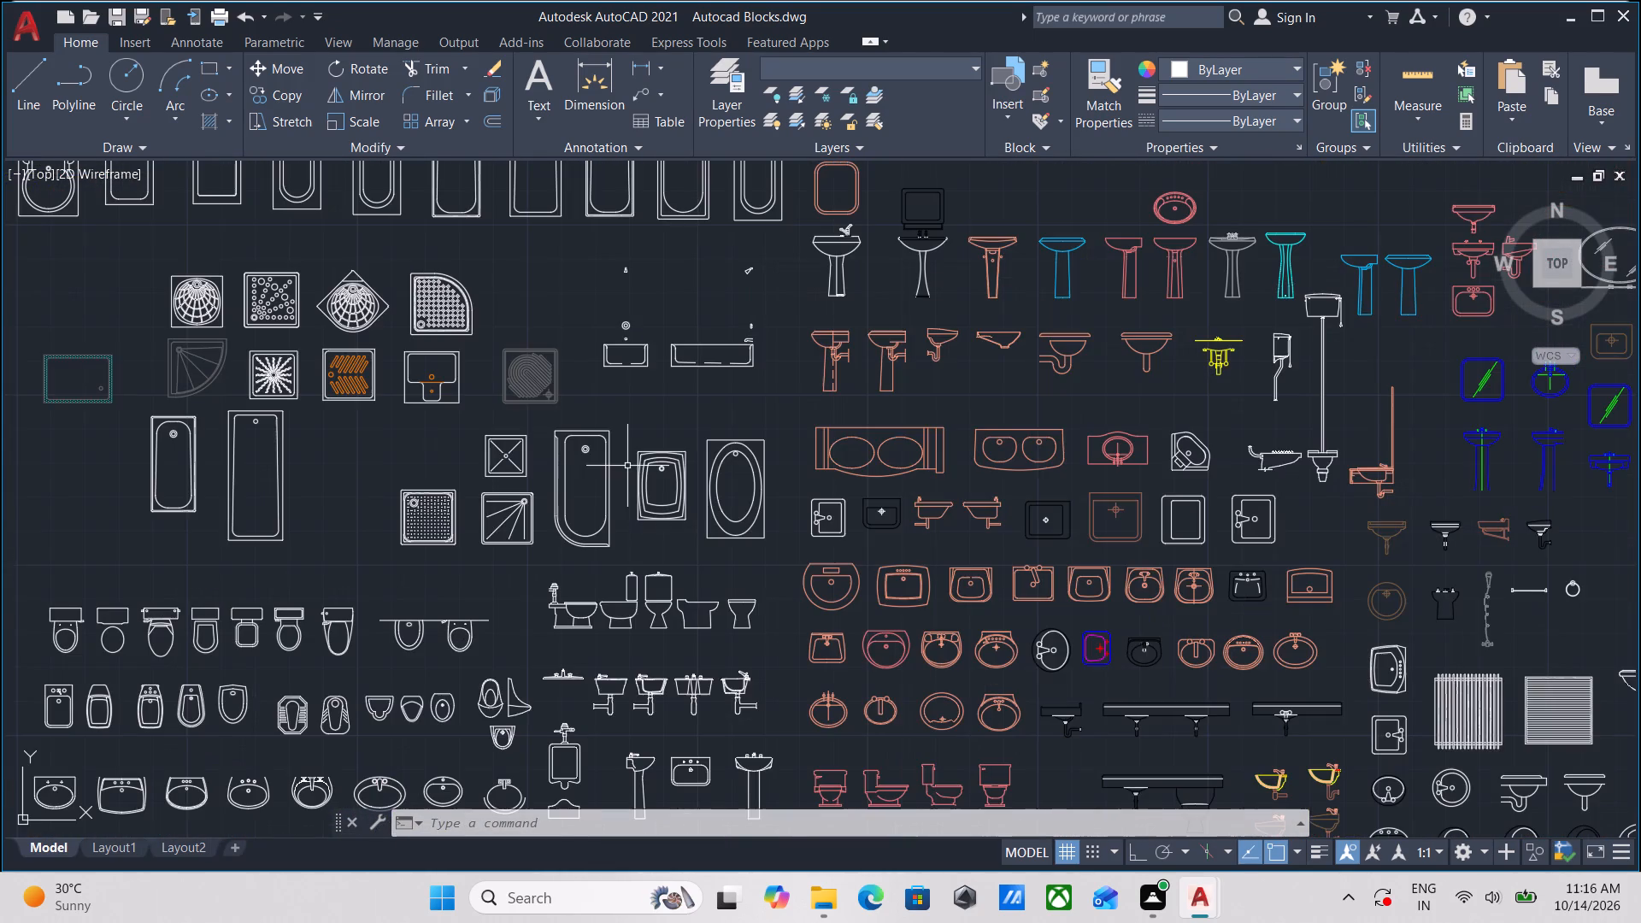
{"action": "scroll", "coordinate": [664, 420], "scroll_direction": "down", "scroll_amount": 2}
{"action": "scroll", "coordinate": [662, 399], "scroll_direction": "up", "scroll_amount": 4}
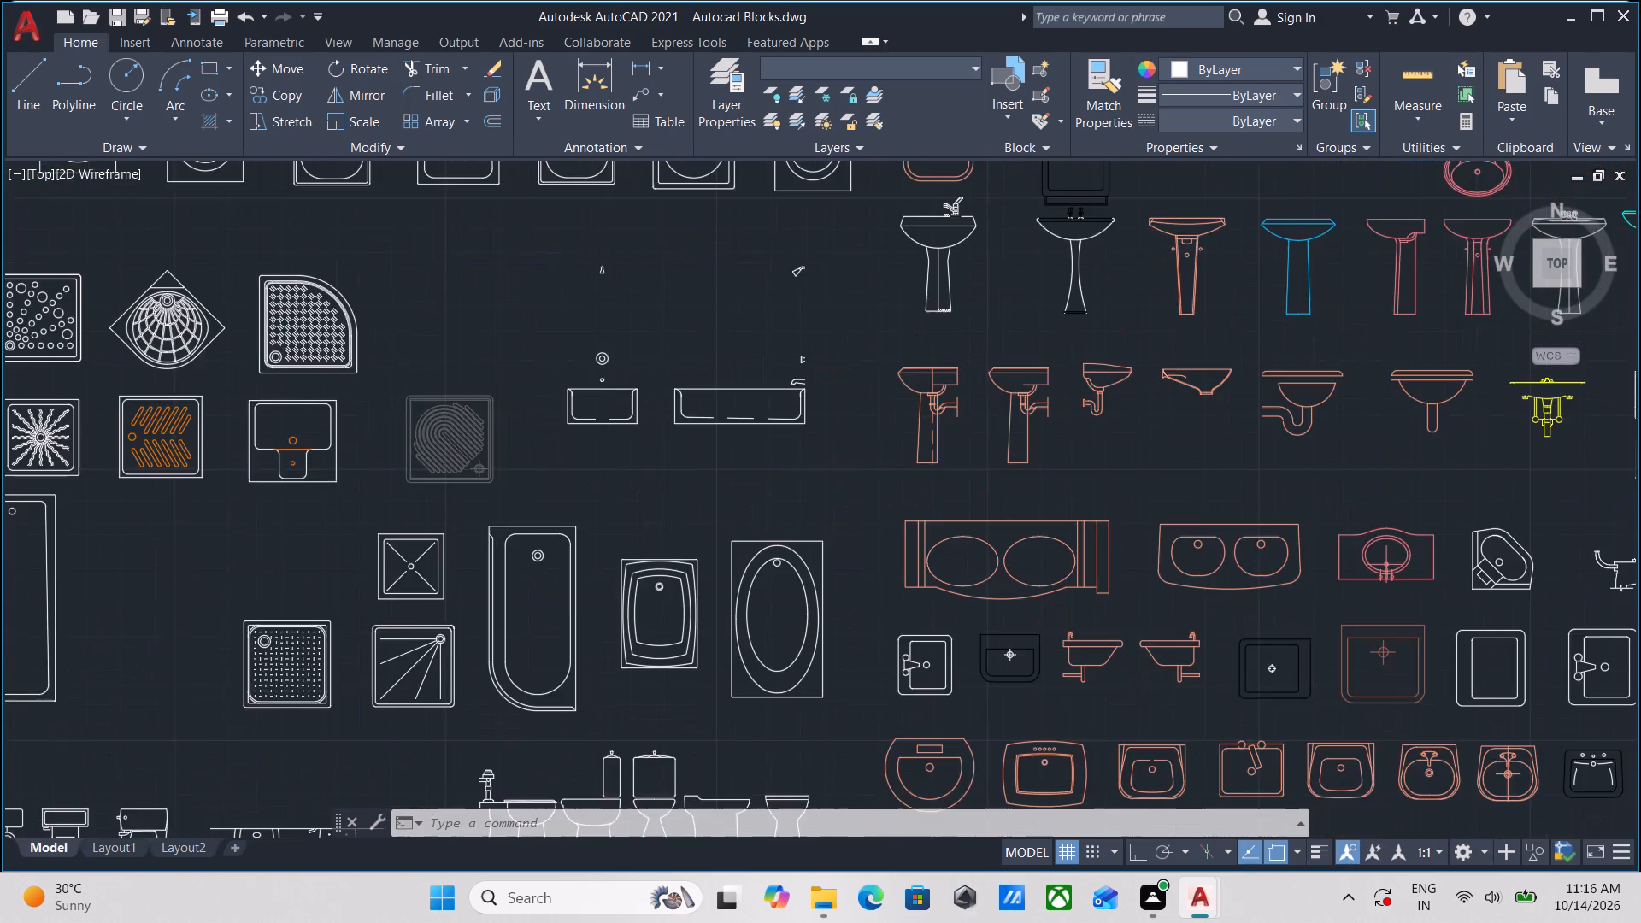
{"action": "scroll", "coordinate": [667, 370], "scroll_direction": "down", "scroll_amount": 5}
{"action": "middle_click_drag", "start_coordinate": [685, 354], "coordinate": [660, 523]}
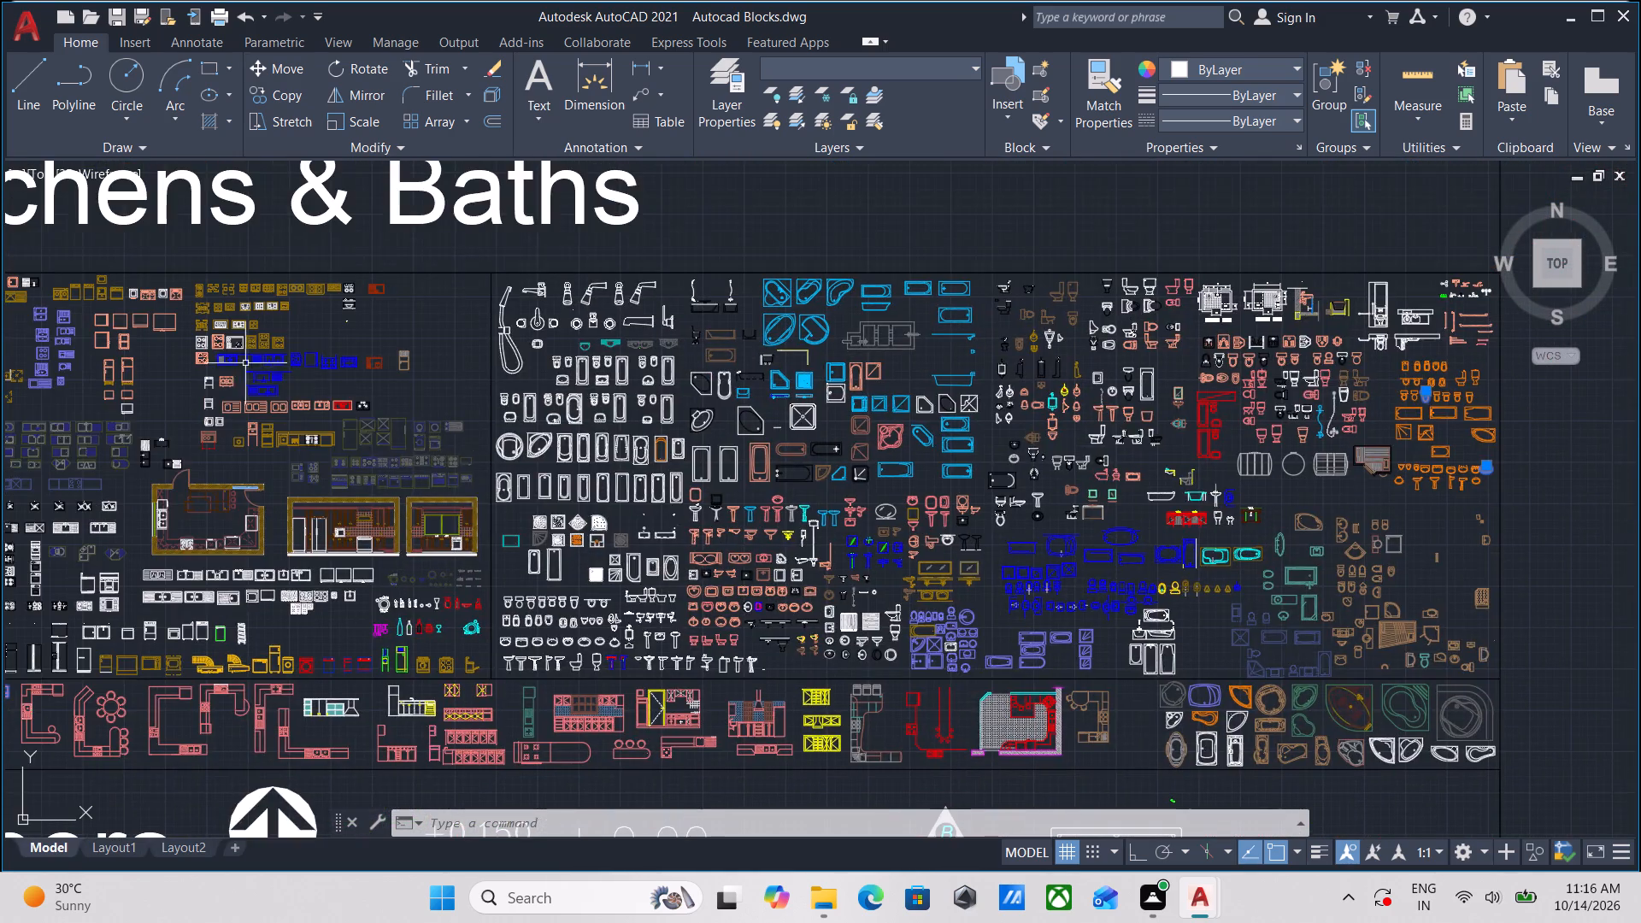
{"action": "scroll", "coordinate": [221, 356], "scroll_direction": "up", "scroll_amount": 3}
{"action": "scroll", "coordinate": [213, 356], "scroll_direction": "down", "scroll_amount": 2}
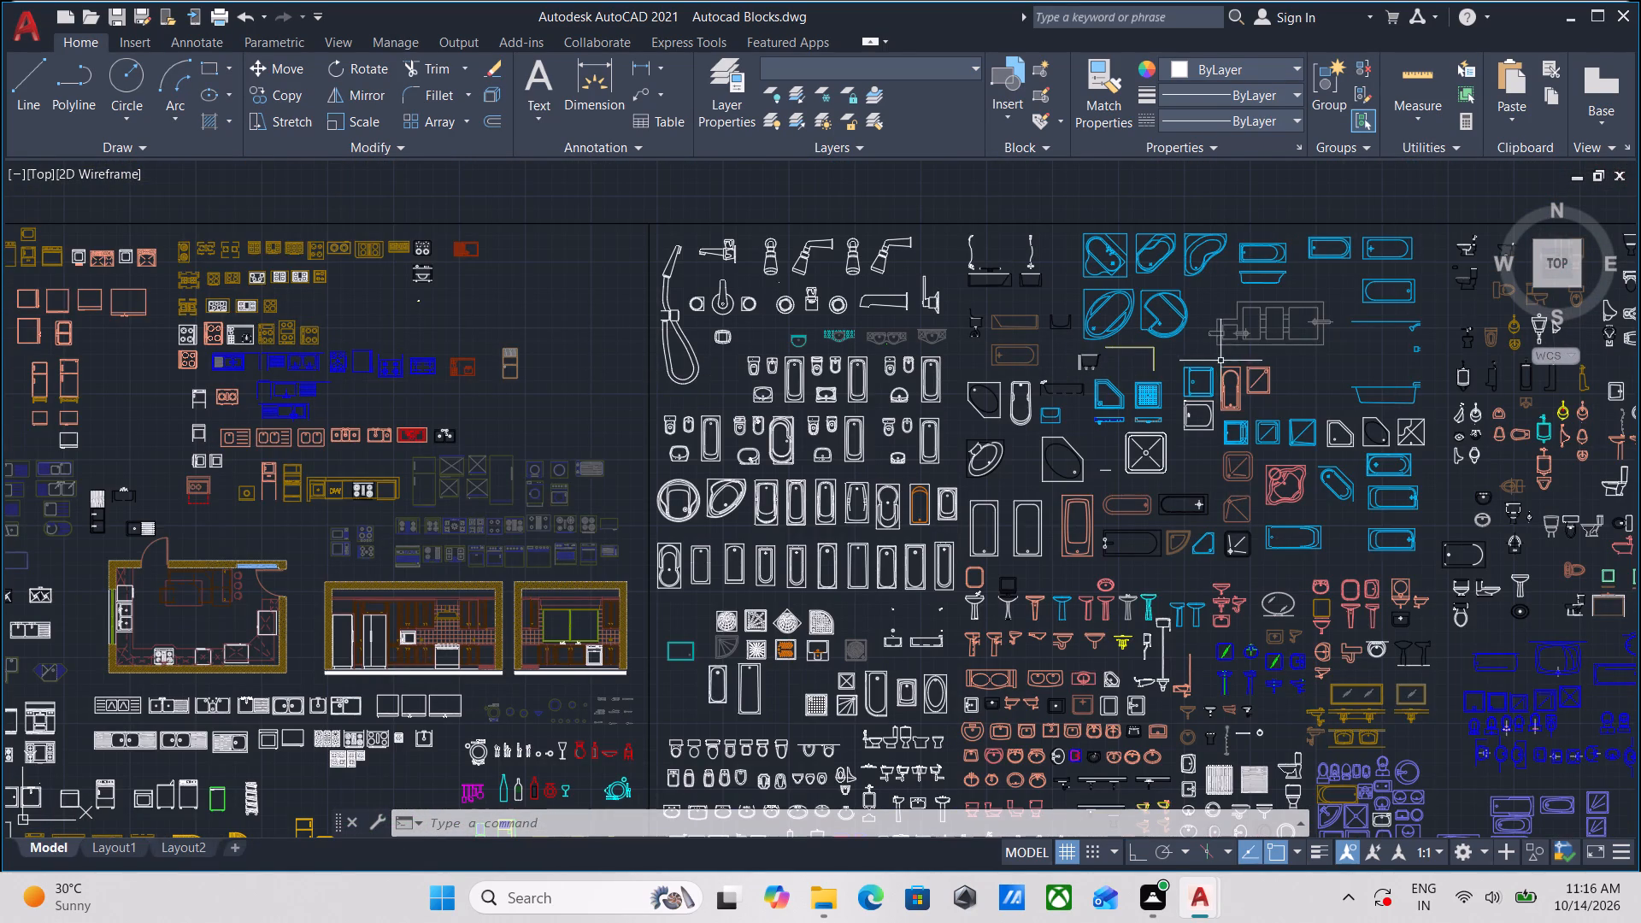
{"action": "middle_click_drag", "start_coordinate": [1293, 356], "coordinate": [749, 332]}
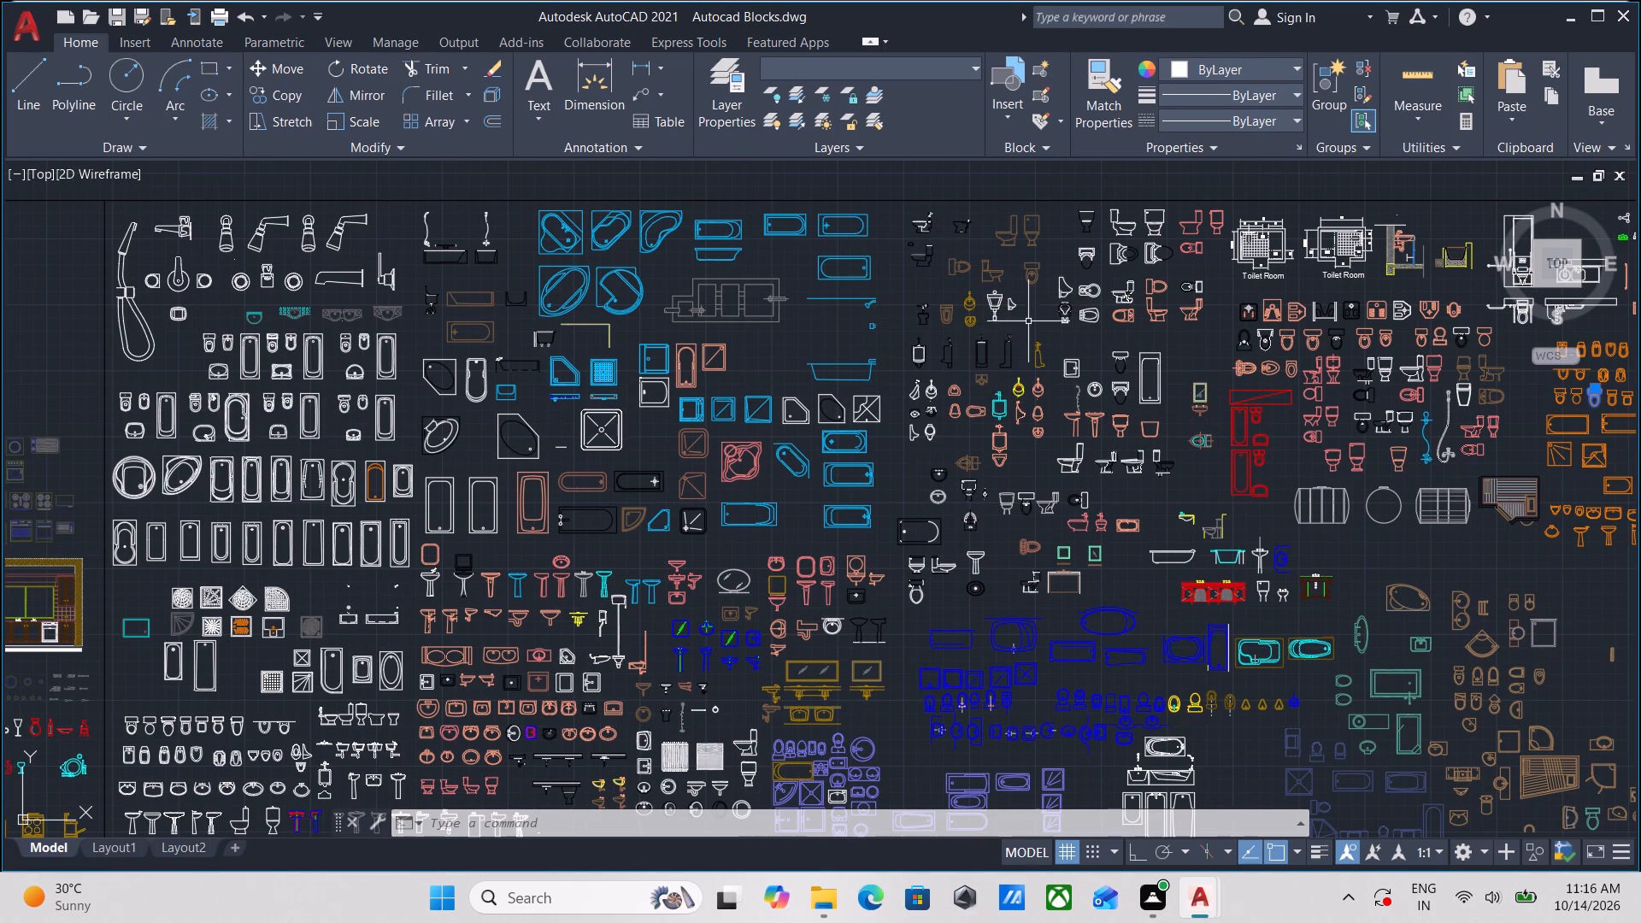
{"action": "middle_click_drag", "start_coordinate": [1028, 321], "coordinate": [962, 294]}
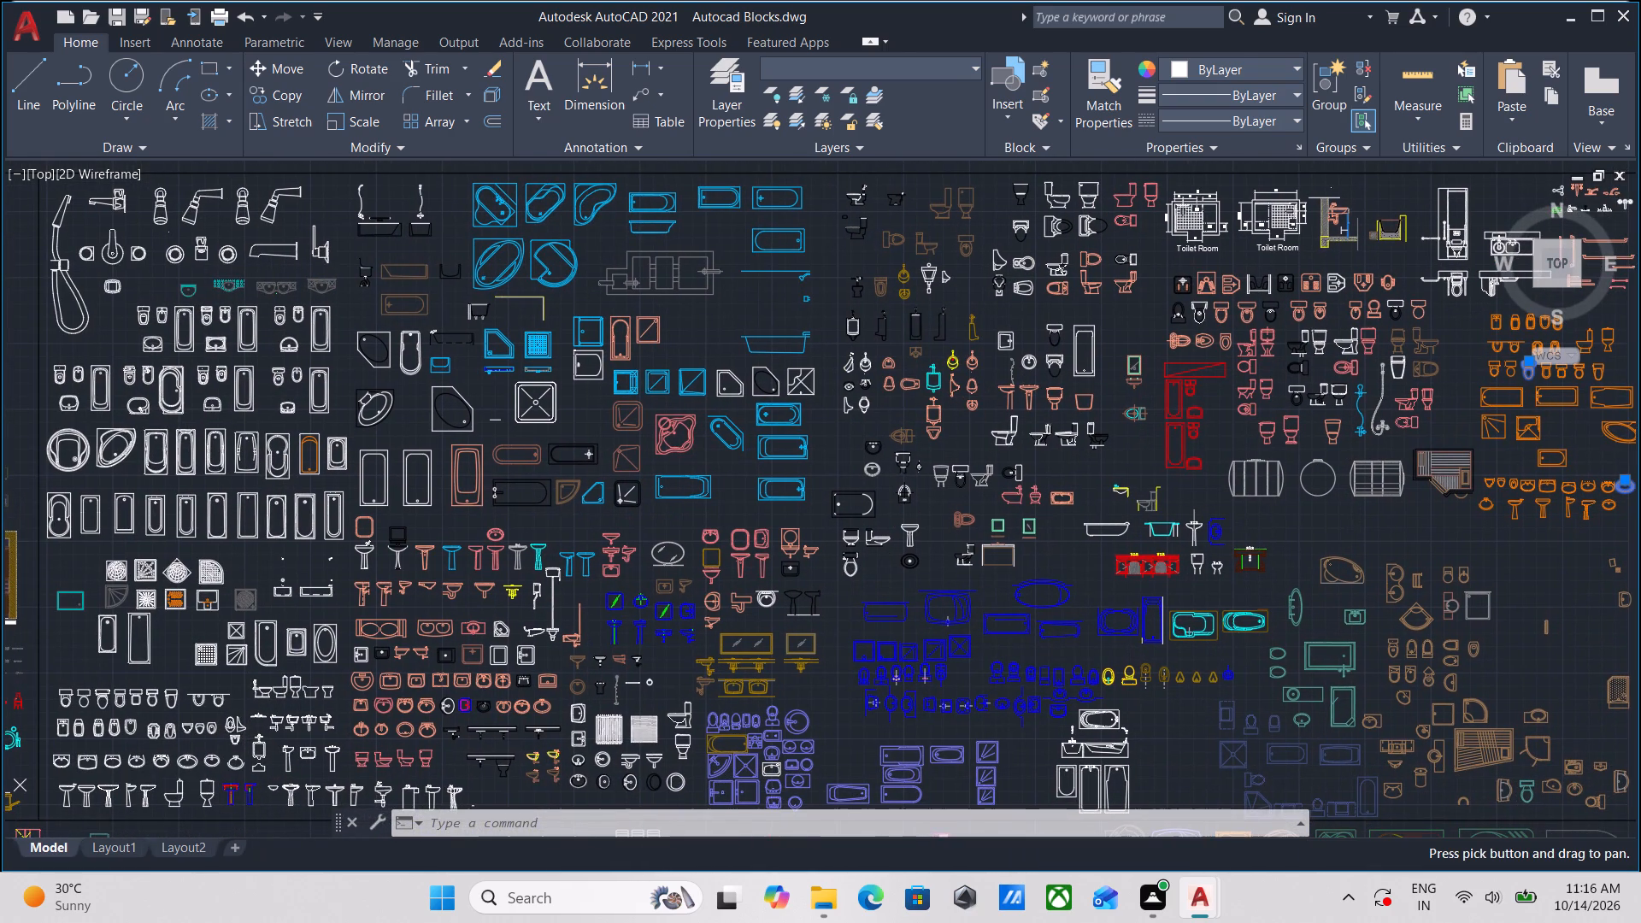
{"action": "middle_click_drag", "start_coordinate": [334, 382], "coordinate": [437, 323]}
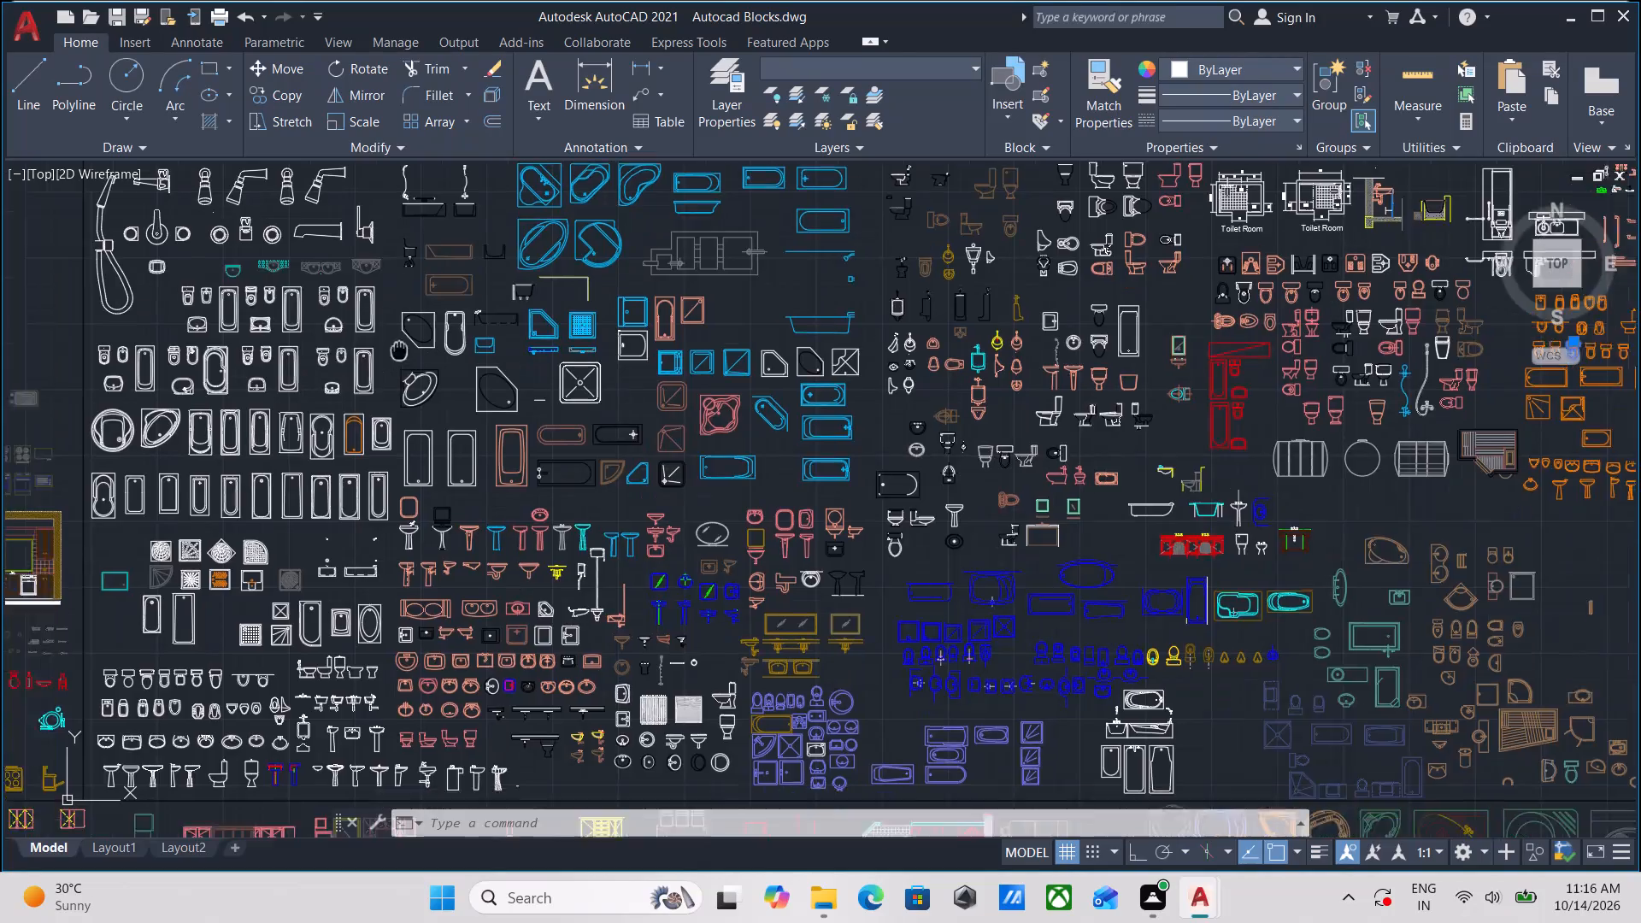
Look through the furniture sections, from the lamps and decor blocks to the living room sofa sets.
{"action": "middle_click_drag", "start_coordinate": [437, 323], "coordinate": [603, 197]}
{"action": "scroll", "coordinate": [542, 465], "scroll_direction": "down", "scroll_amount": 2}
{"action": "middle_click_drag", "start_coordinate": [542, 465], "coordinate": [641, 191]}
{"action": "middle_click_drag", "start_coordinate": [413, 434], "coordinate": [724, 153]}
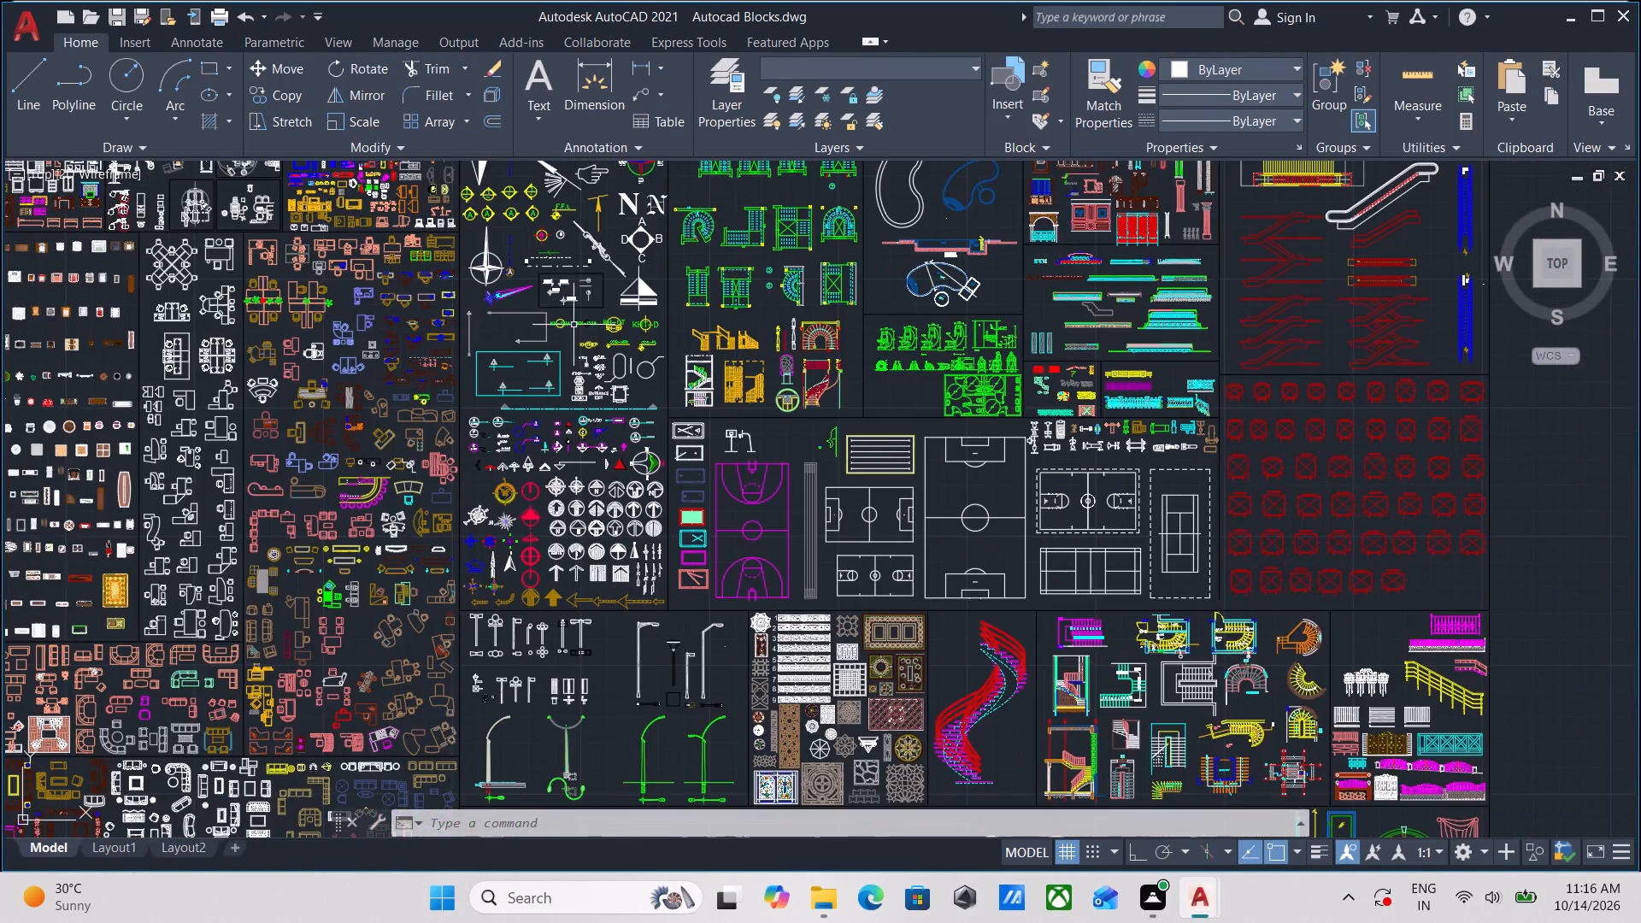
{"action": "middle_click_drag", "start_coordinate": [411, 452], "coordinate": [678, 166]}
{"action": "scroll", "coordinate": [471, 427], "scroll_direction": "down", "scroll_amount": 1}
{"action": "middle_click_drag", "start_coordinate": [456, 429], "coordinate": [724, 131]}
{"action": "scroll", "coordinate": [396, 351], "scroll_direction": "up", "scroll_amount": 2}
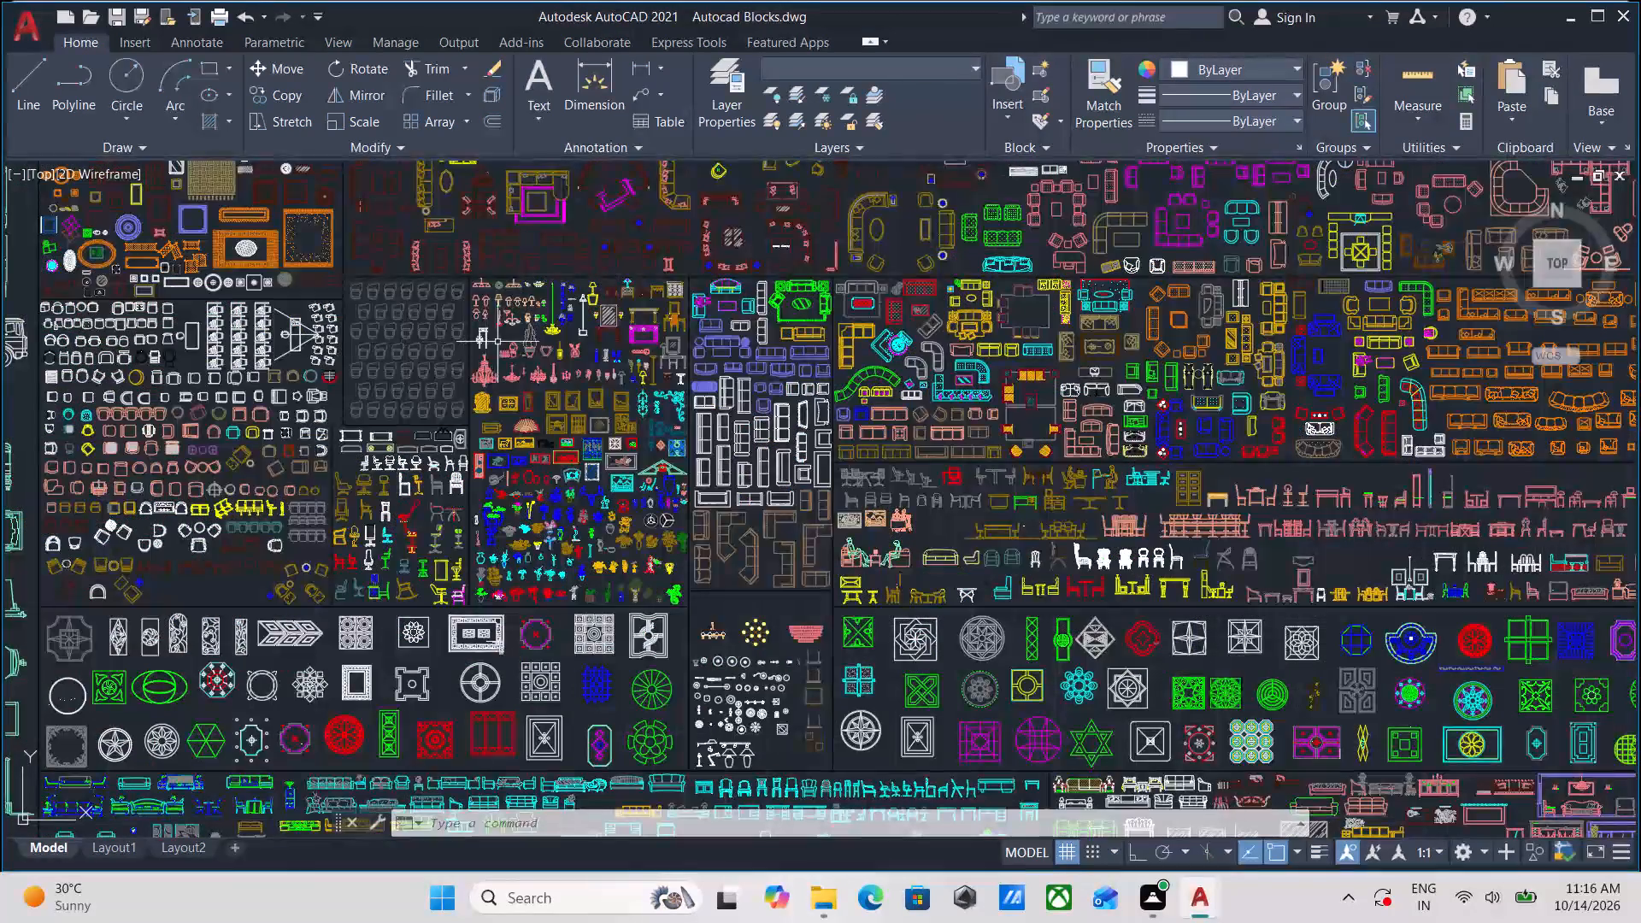
{"action": "scroll", "coordinate": [518, 336], "scroll_direction": "up", "scroll_amount": 2}
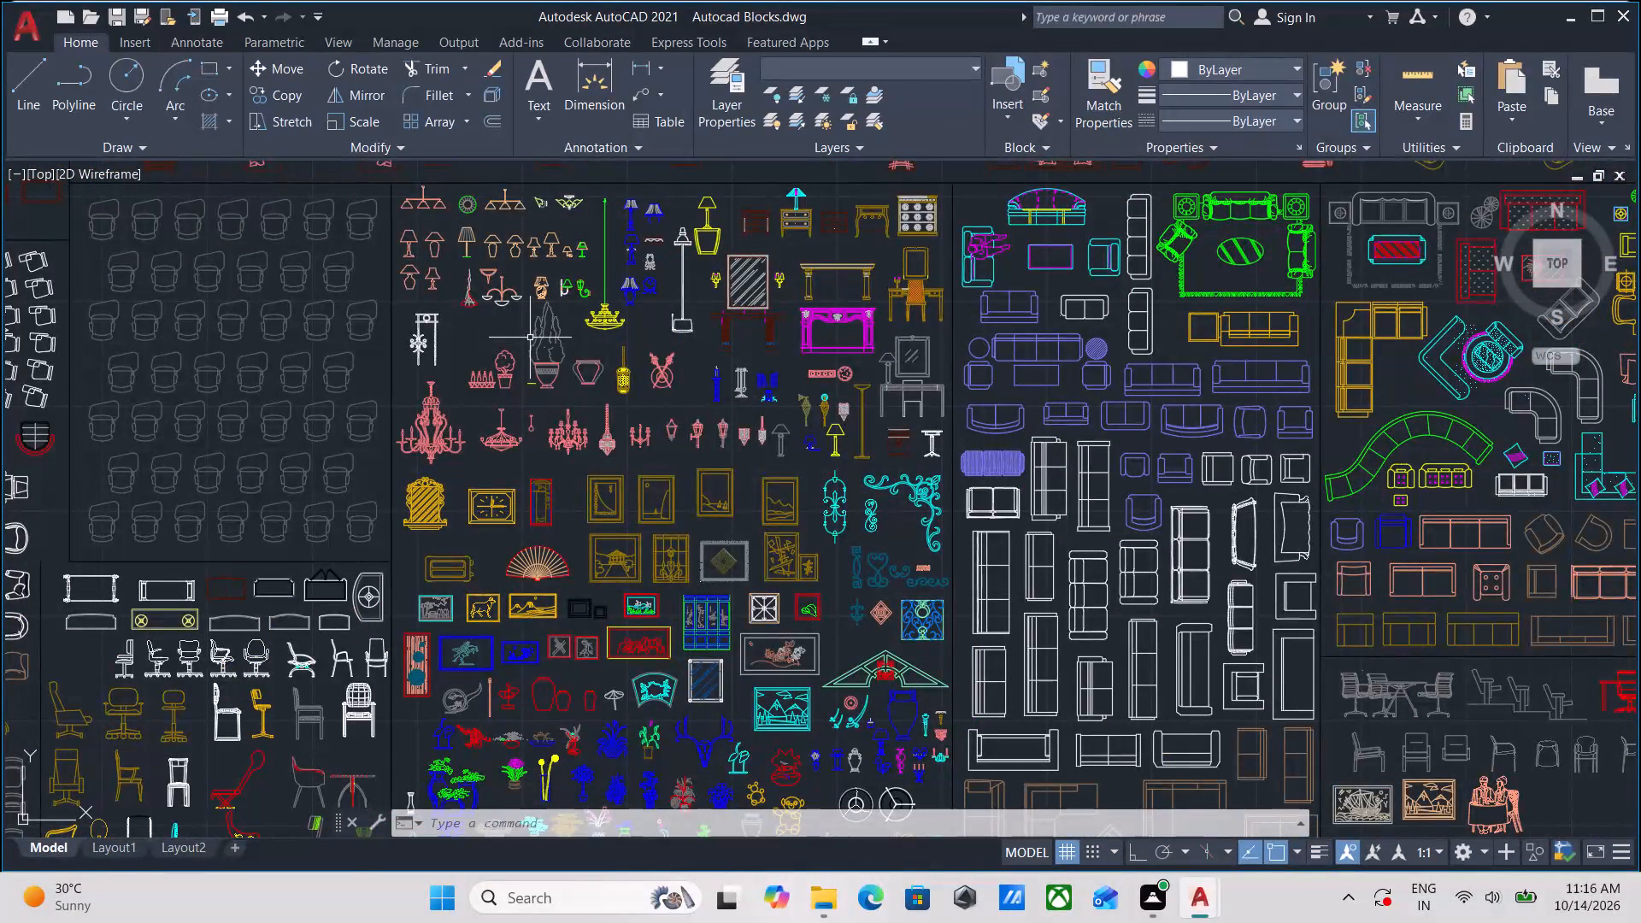
{"action": "scroll", "coordinate": [530, 338], "scroll_direction": "down", "scroll_amount": 2}
{"action": "middle_click_drag", "start_coordinate": [467, 315], "coordinate": [458, 495]}
{"action": "middle_click_drag", "start_coordinate": [489, 284], "coordinate": [491, 373]}
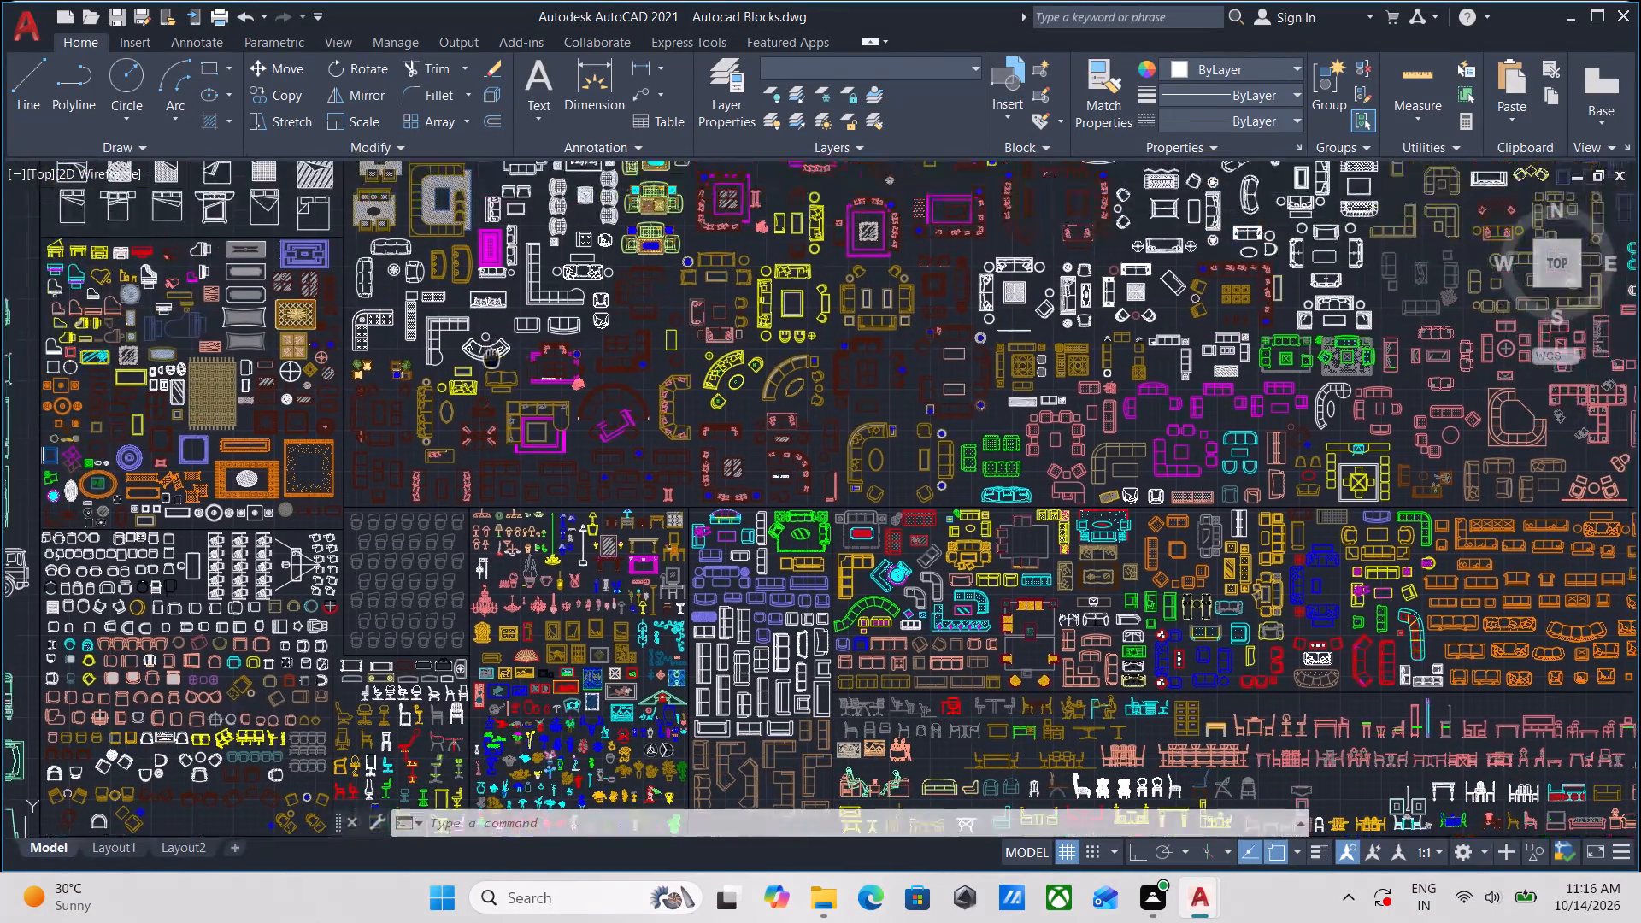
{"action": "middle_click_drag", "start_coordinate": [491, 373], "coordinate": [472, 455]}
{"action": "middle_click_drag", "start_coordinate": [508, 343], "coordinate": [491, 435]}
{"action": "scroll", "coordinate": [538, 384], "scroll_direction": "up", "scroll_amount": 2}
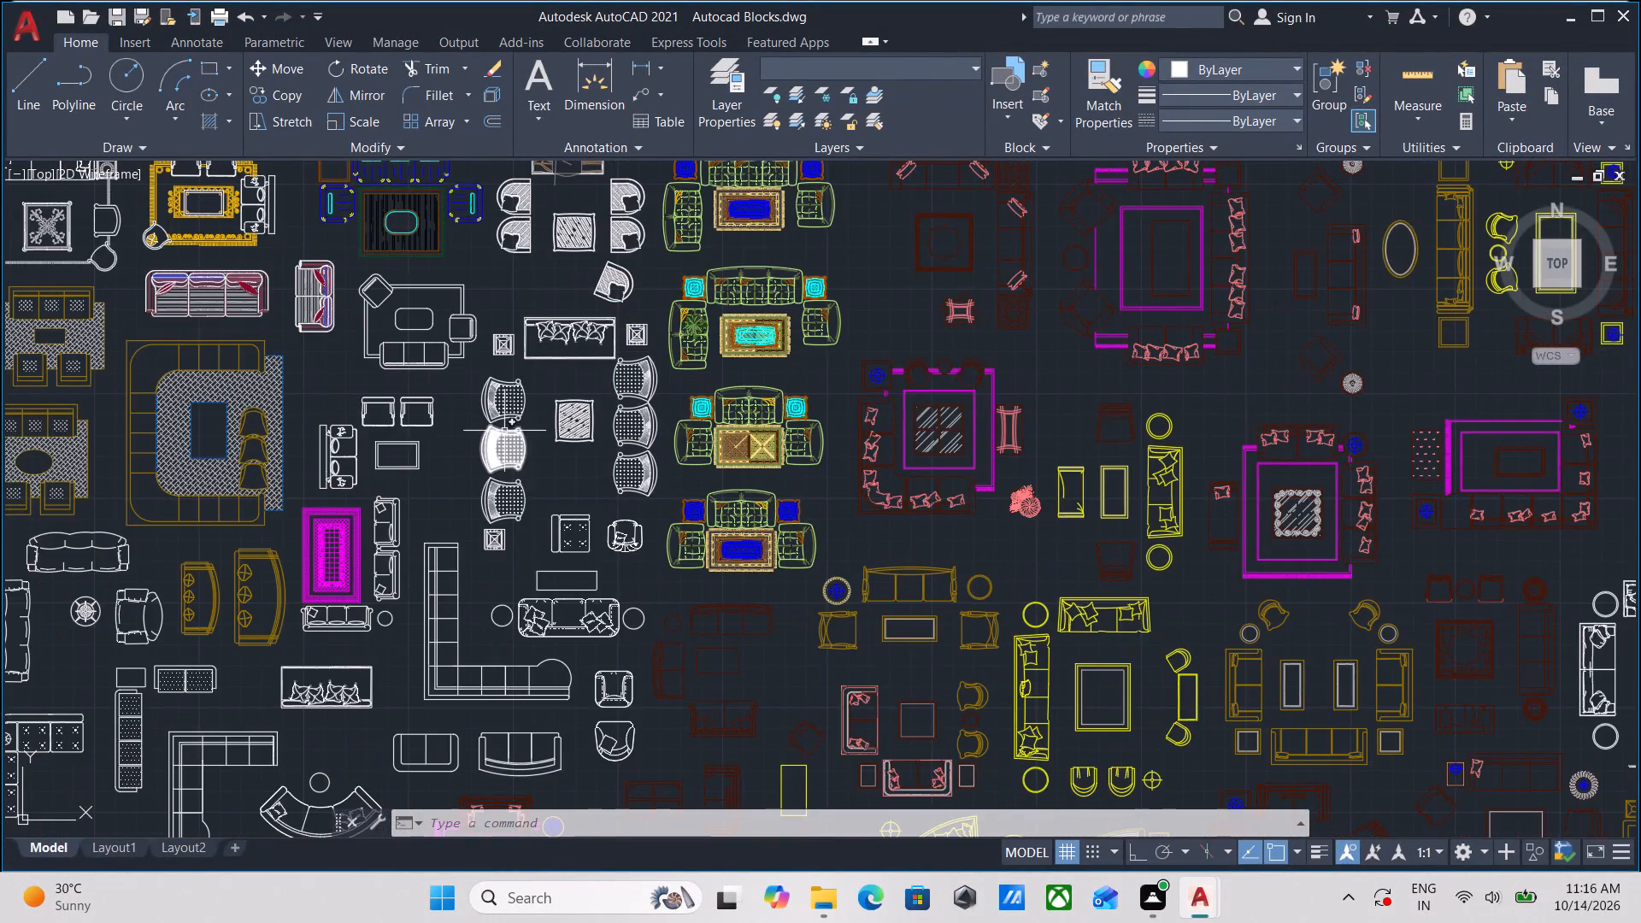
{"action": "scroll", "coordinate": [502, 414], "scroll_direction": "up", "scroll_amount": 2}
{"action": "scroll", "coordinate": [502, 414], "scroll_direction": "down", "scroll_amount": 2}
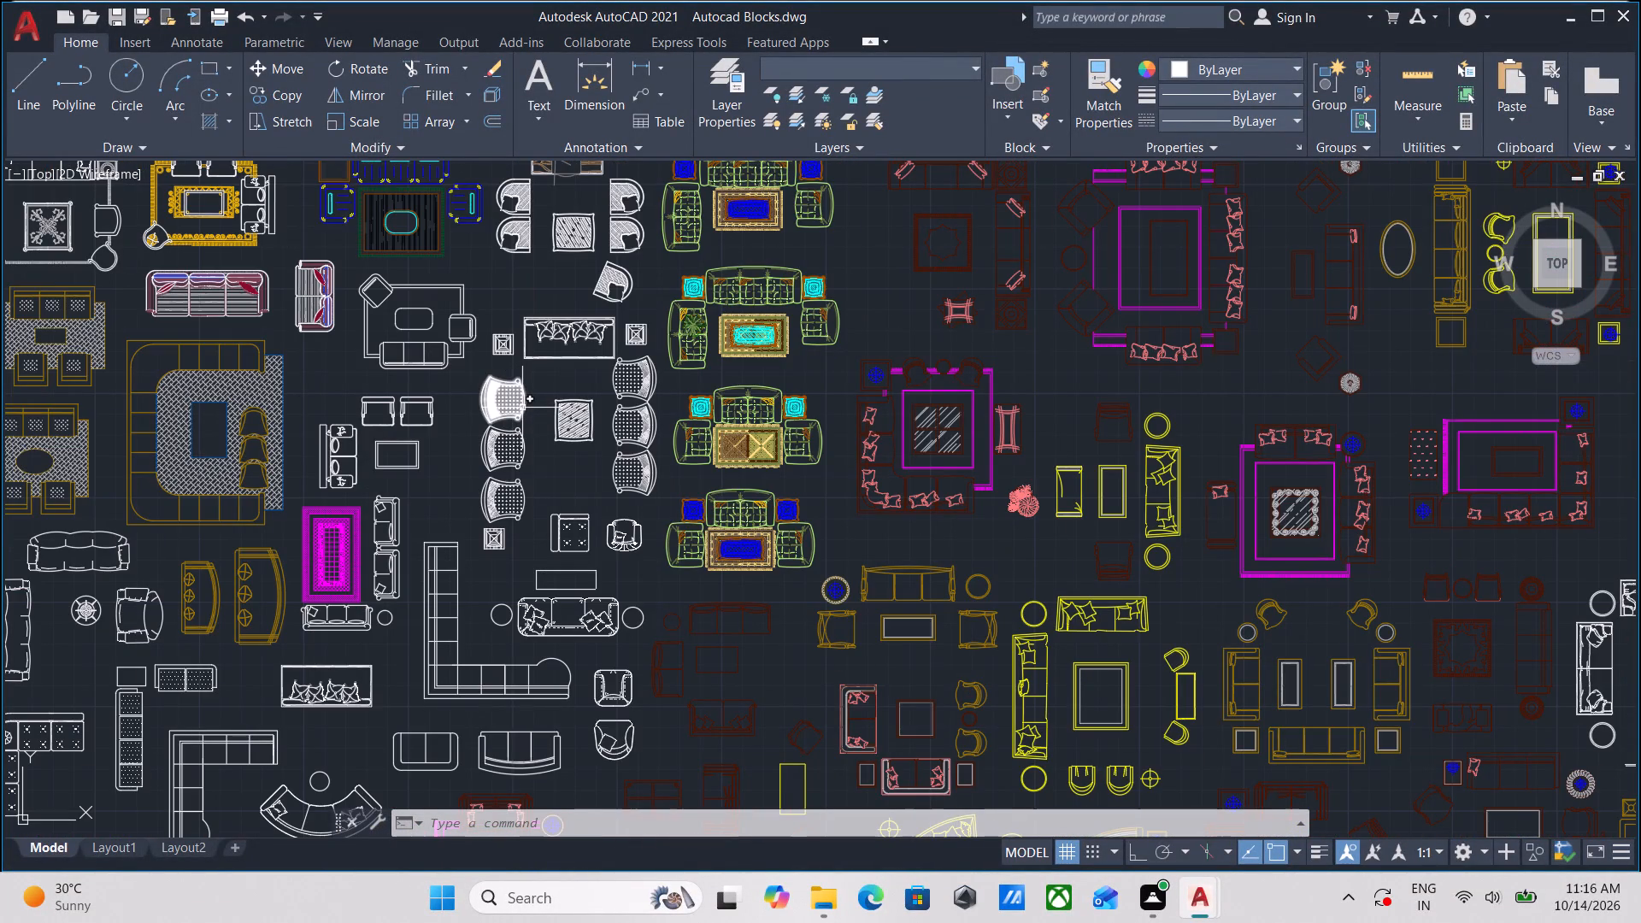
{"action": "scroll", "coordinate": [522, 405], "scroll_direction": "down", "scroll_amount": 1}
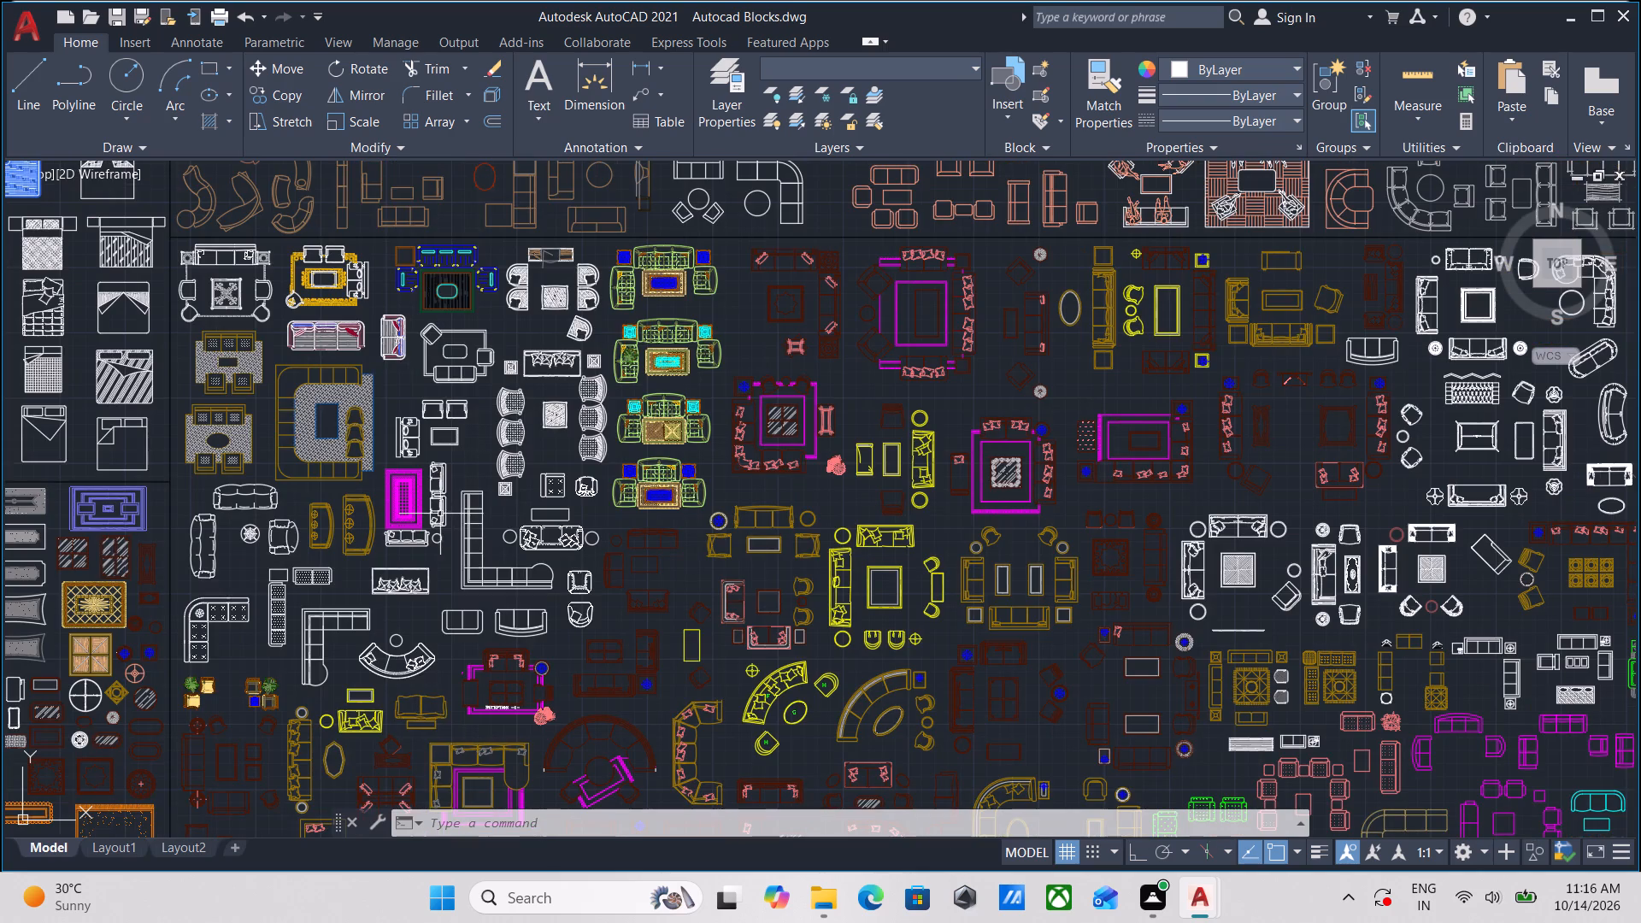
Examine the white sofas around the RECEPTION -1- set and the neighbouring seating groups.
{"action": "middle_click_drag", "start_coordinate": [440, 510], "coordinate": [509, 339]}
{"action": "scroll", "coordinate": [418, 473], "scroll_direction": "up", "scroll_amount": 2}
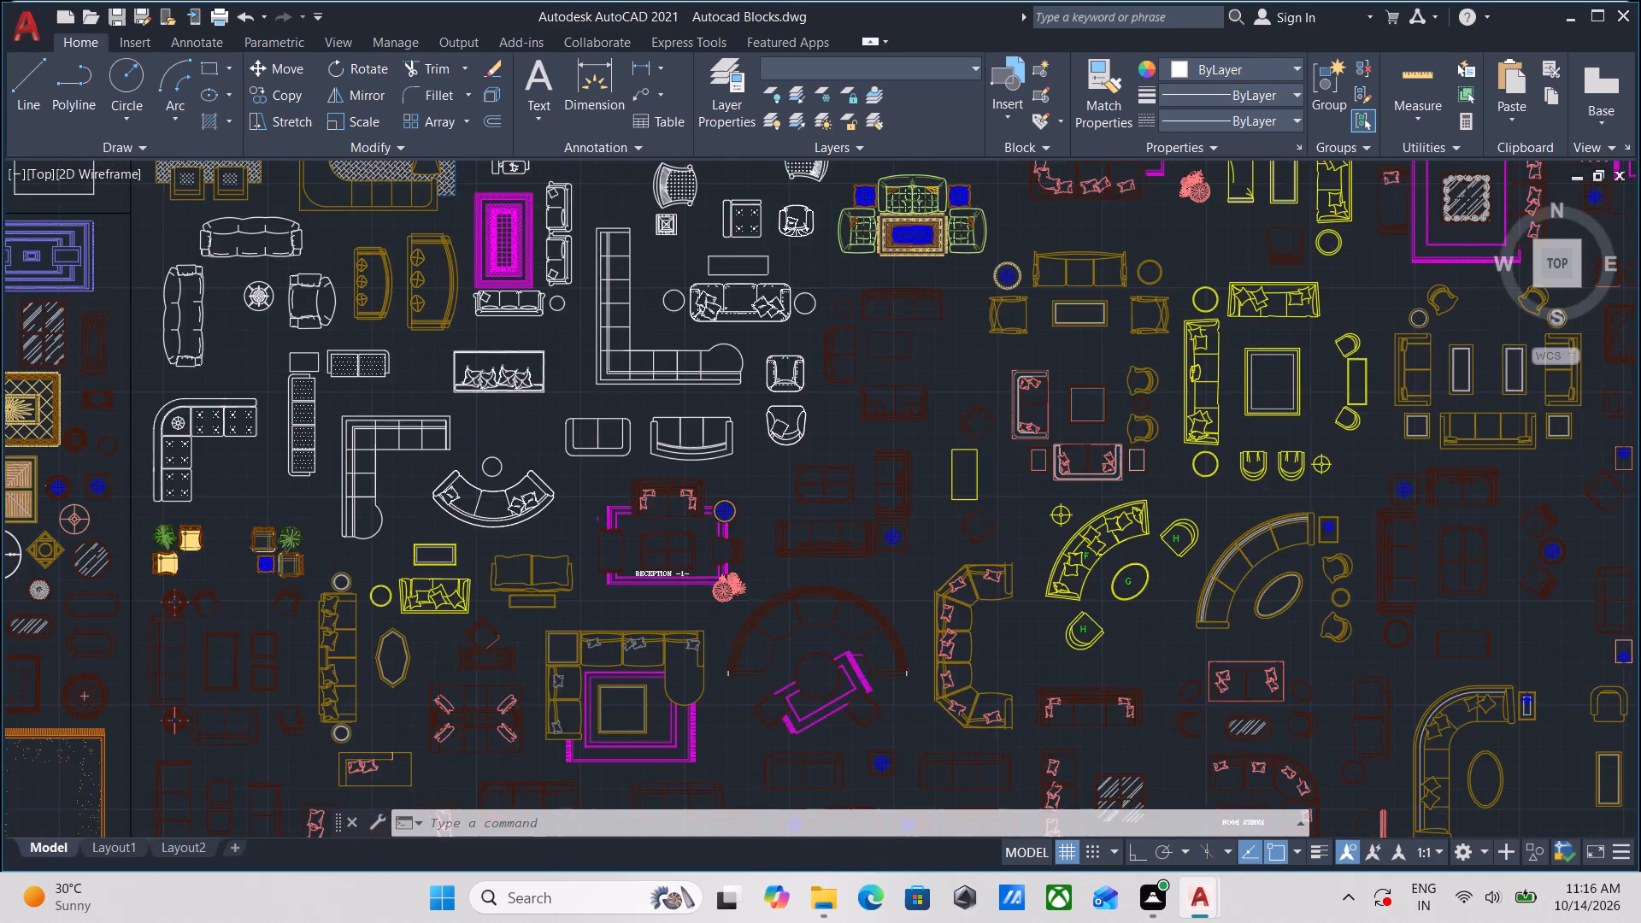
{"action": "scroll", "coordinate": [411, 478], "scroll_direction": "up", "scroll_amount": 1}
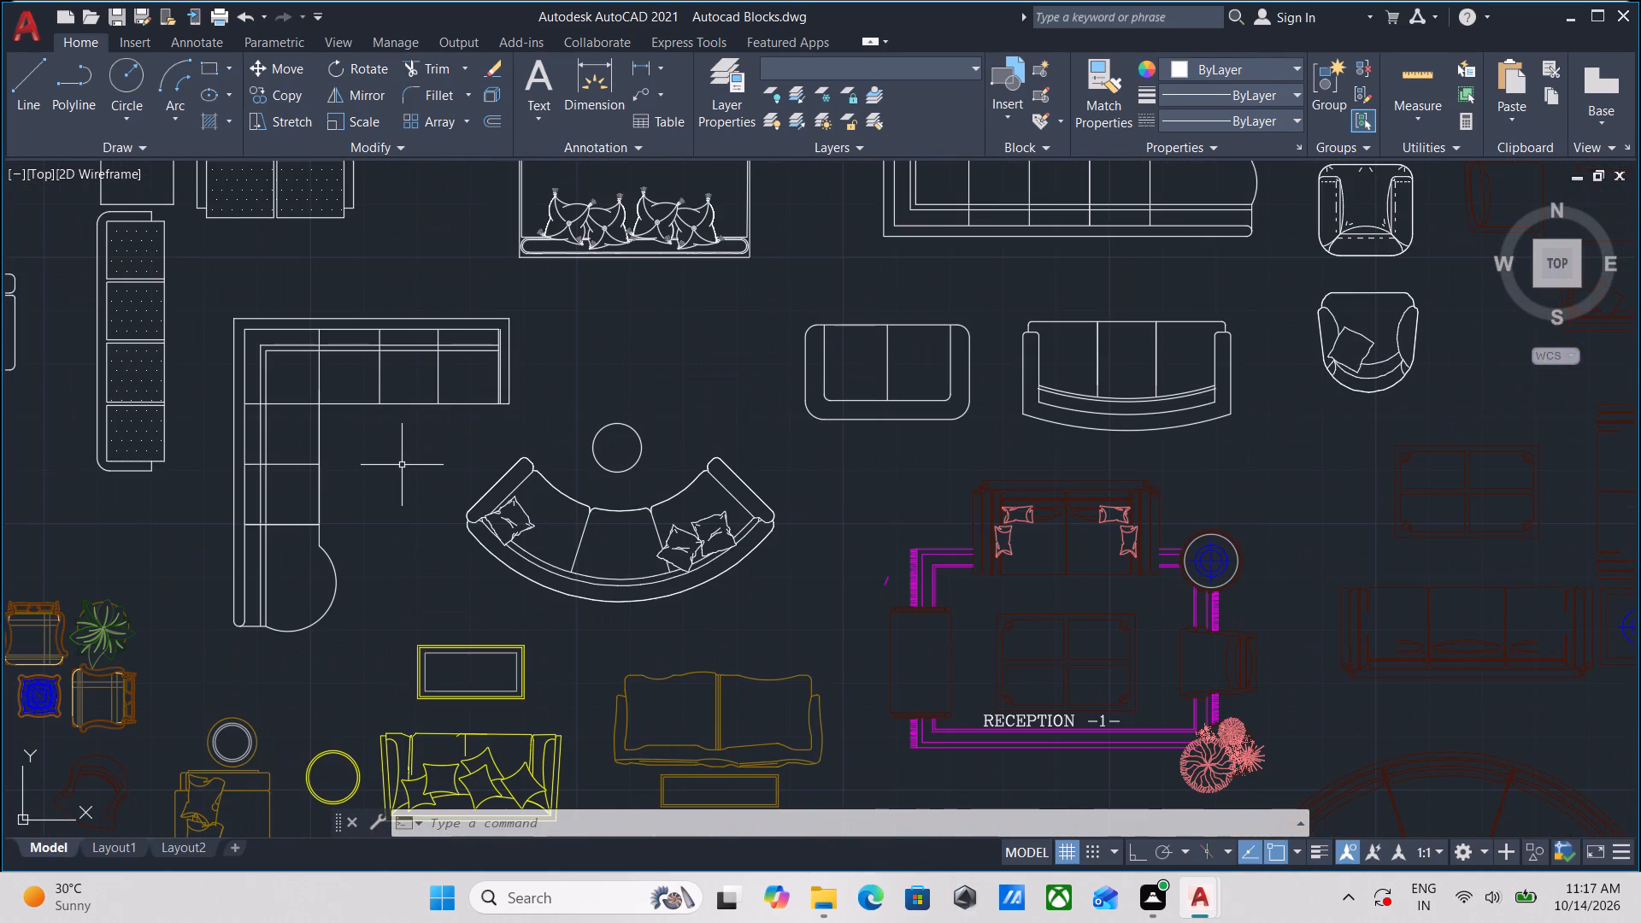
{"action": "scroll", "coordinate": [402, 465], "scroll_direction": "down", "scroll_amount": 1}
{"action": "middle_click_drag", "start_coordinate": [368, 365], "coordinate": [378, 381]}
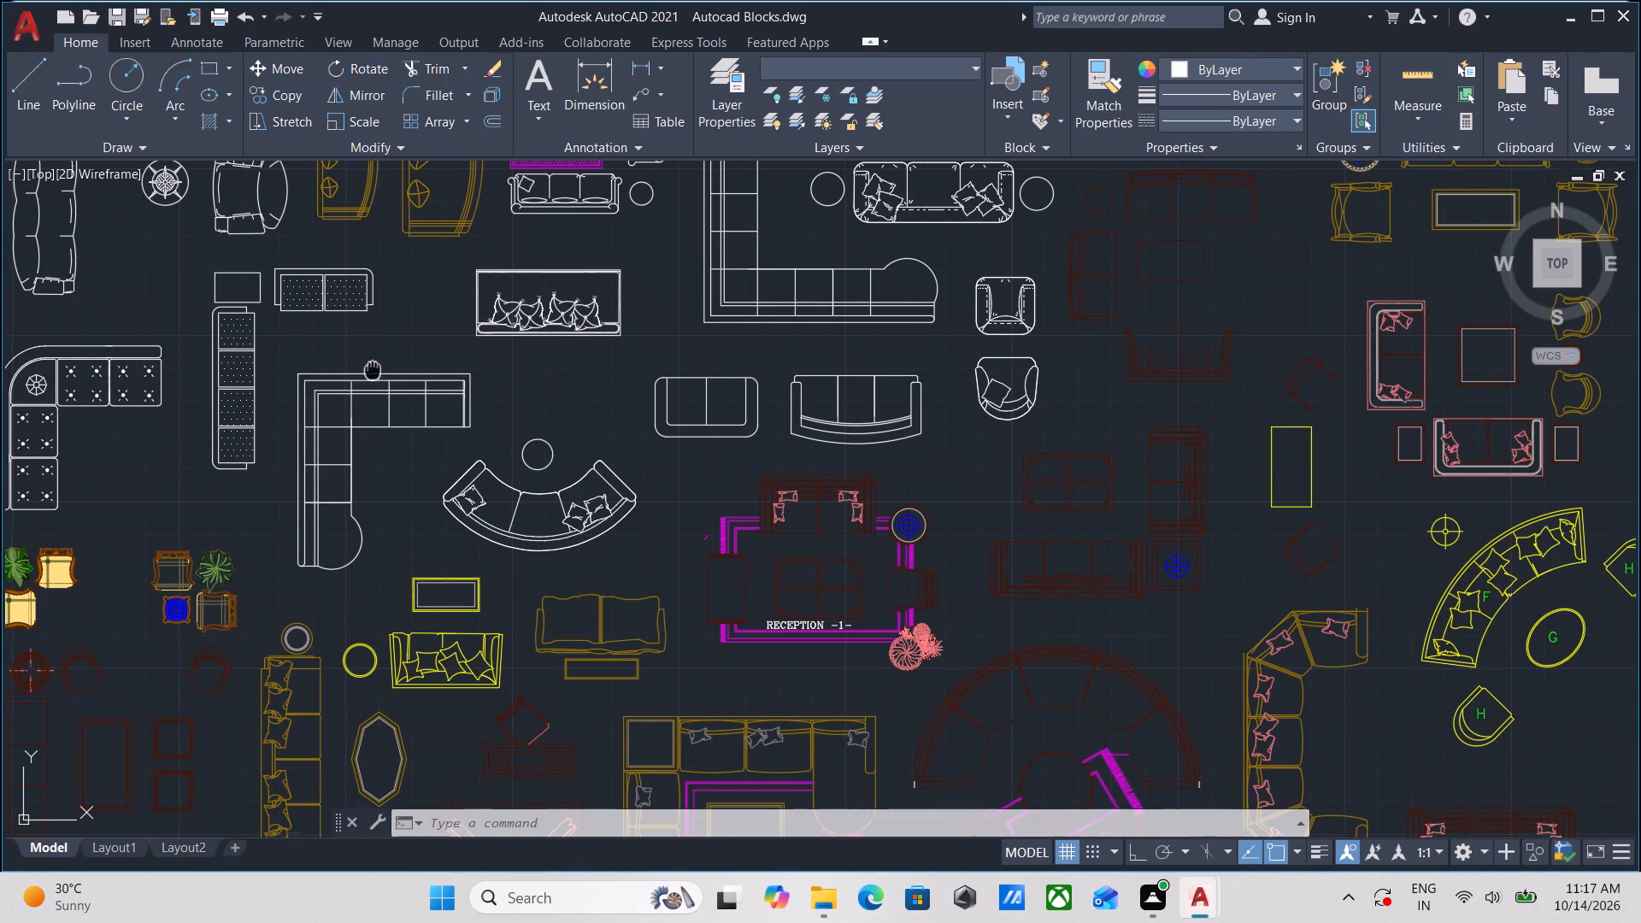
{"action": "middle_click_drag", "start_coordinate": [378, 381], "coordinate": [385, 461]}
{"action": "scroll", "coordinate": [385, 461], "scroll_direction": "down", "scroll_amount": 1}
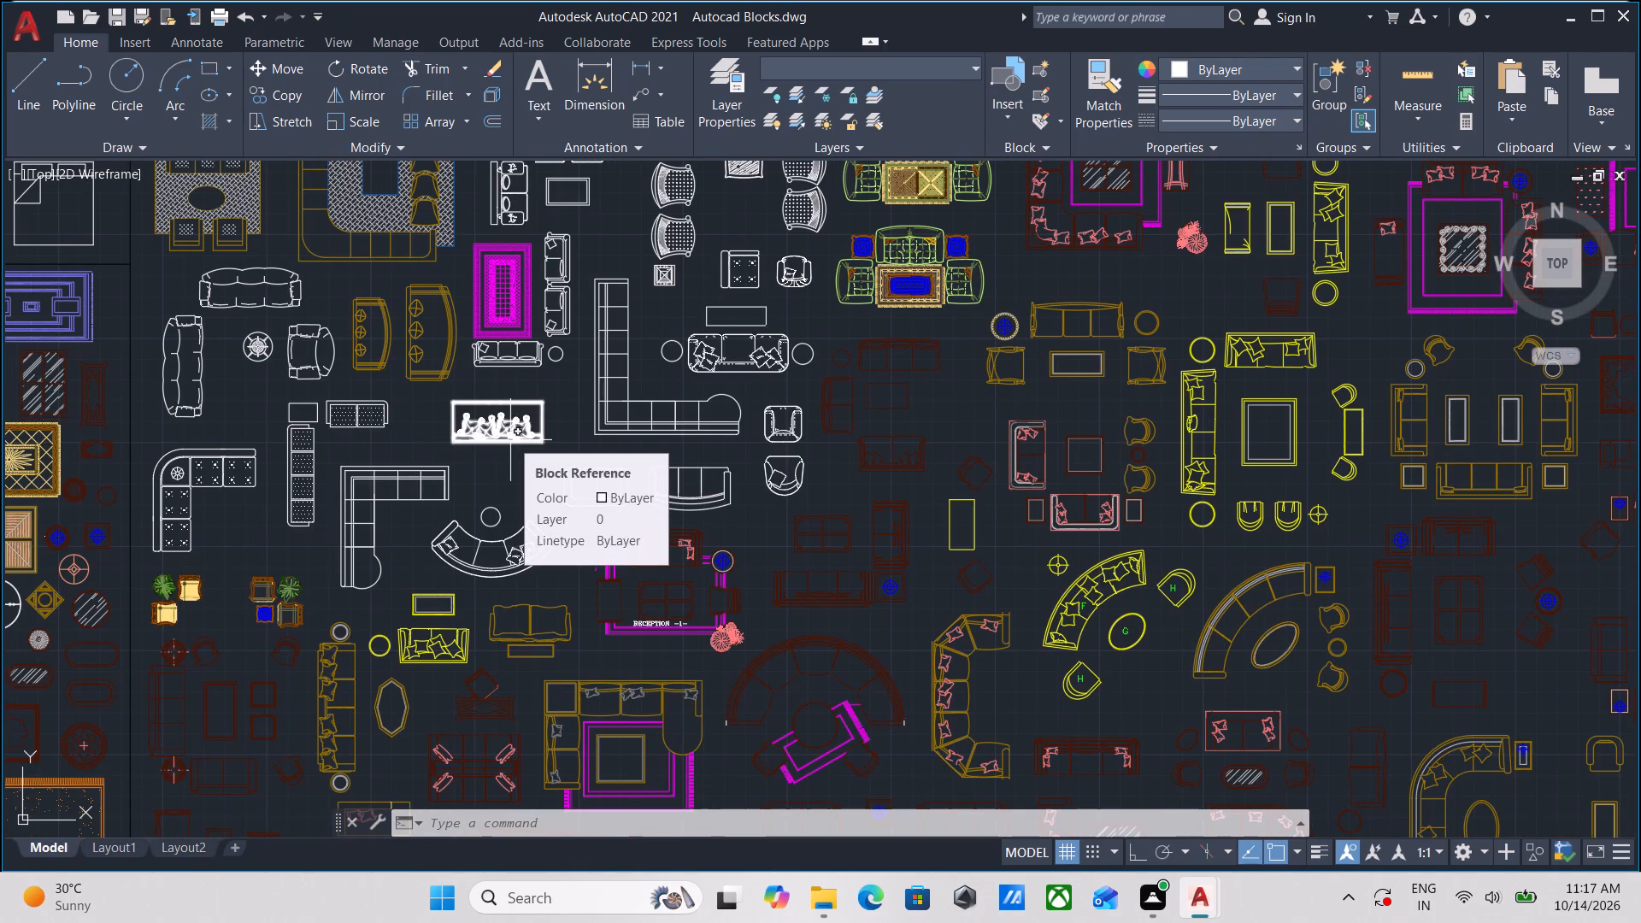
{"action": "middle_click_drag", "start_coordinate": [510, 440], "coordinate": [433, 615]}
{"action": "scroll", "coordinate": [496, 361], "scroll_direction": "down", "scroll_amount": 2}
{"action": "middle_click_drag", "start_coordinate": [496, 361], "coordinate": [444, 505]}
{"action": "middle_click_drag", "start_coordinate": [510, 344], "coordinate": [482, 388]}
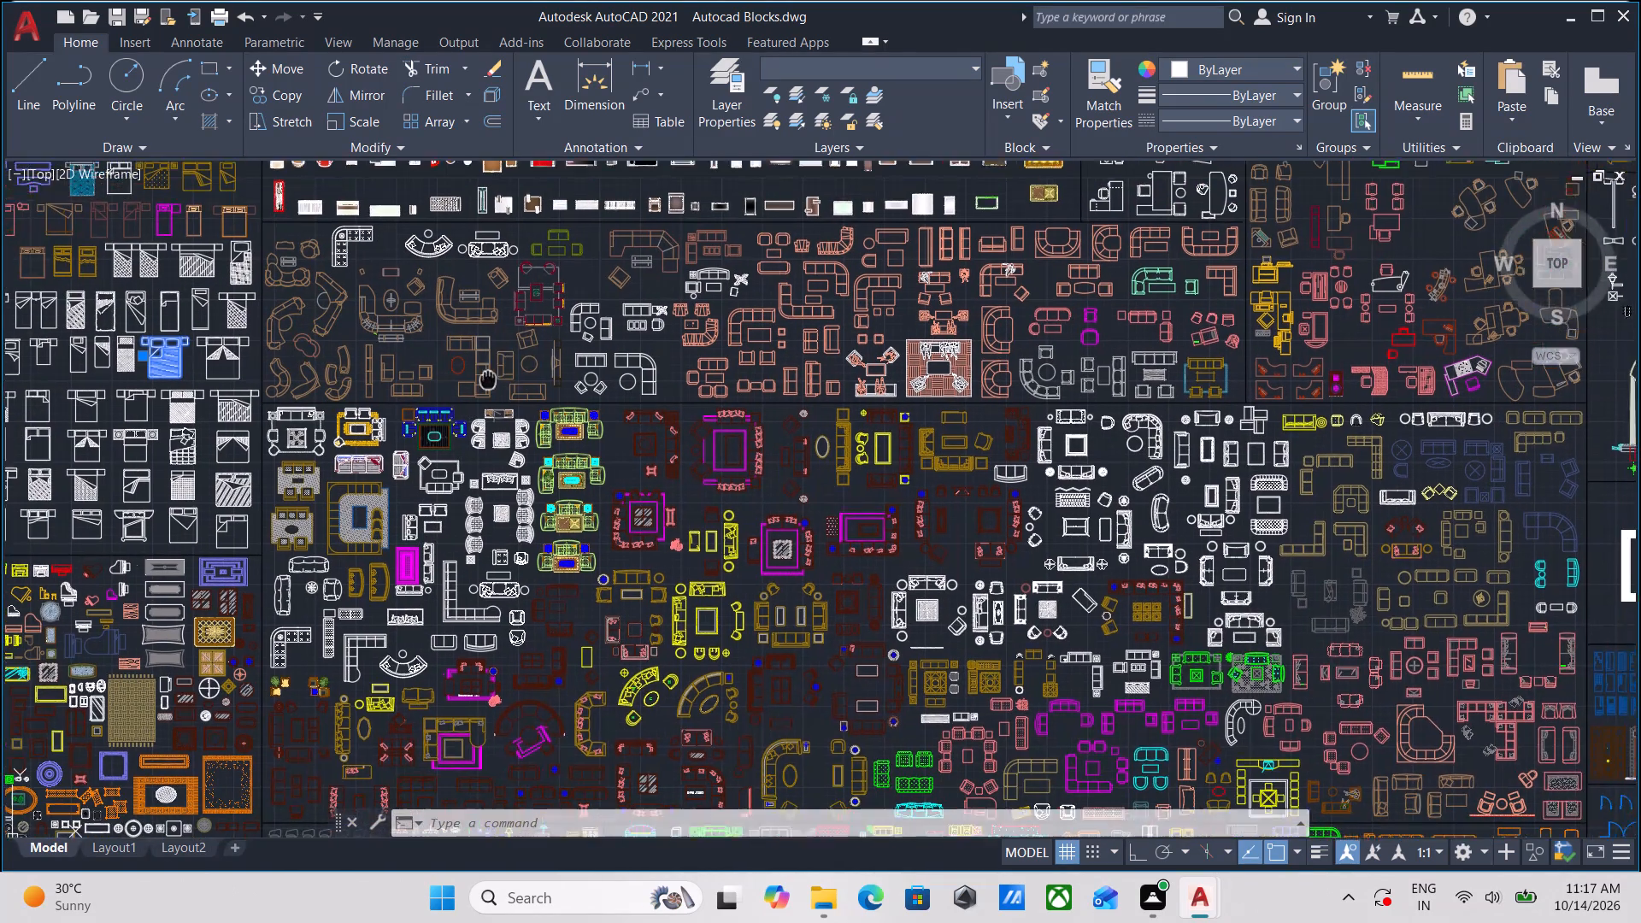
{"action": "middle_click_drag", "start_coordinate": [482, 388], "coordinate": [403, 468]}
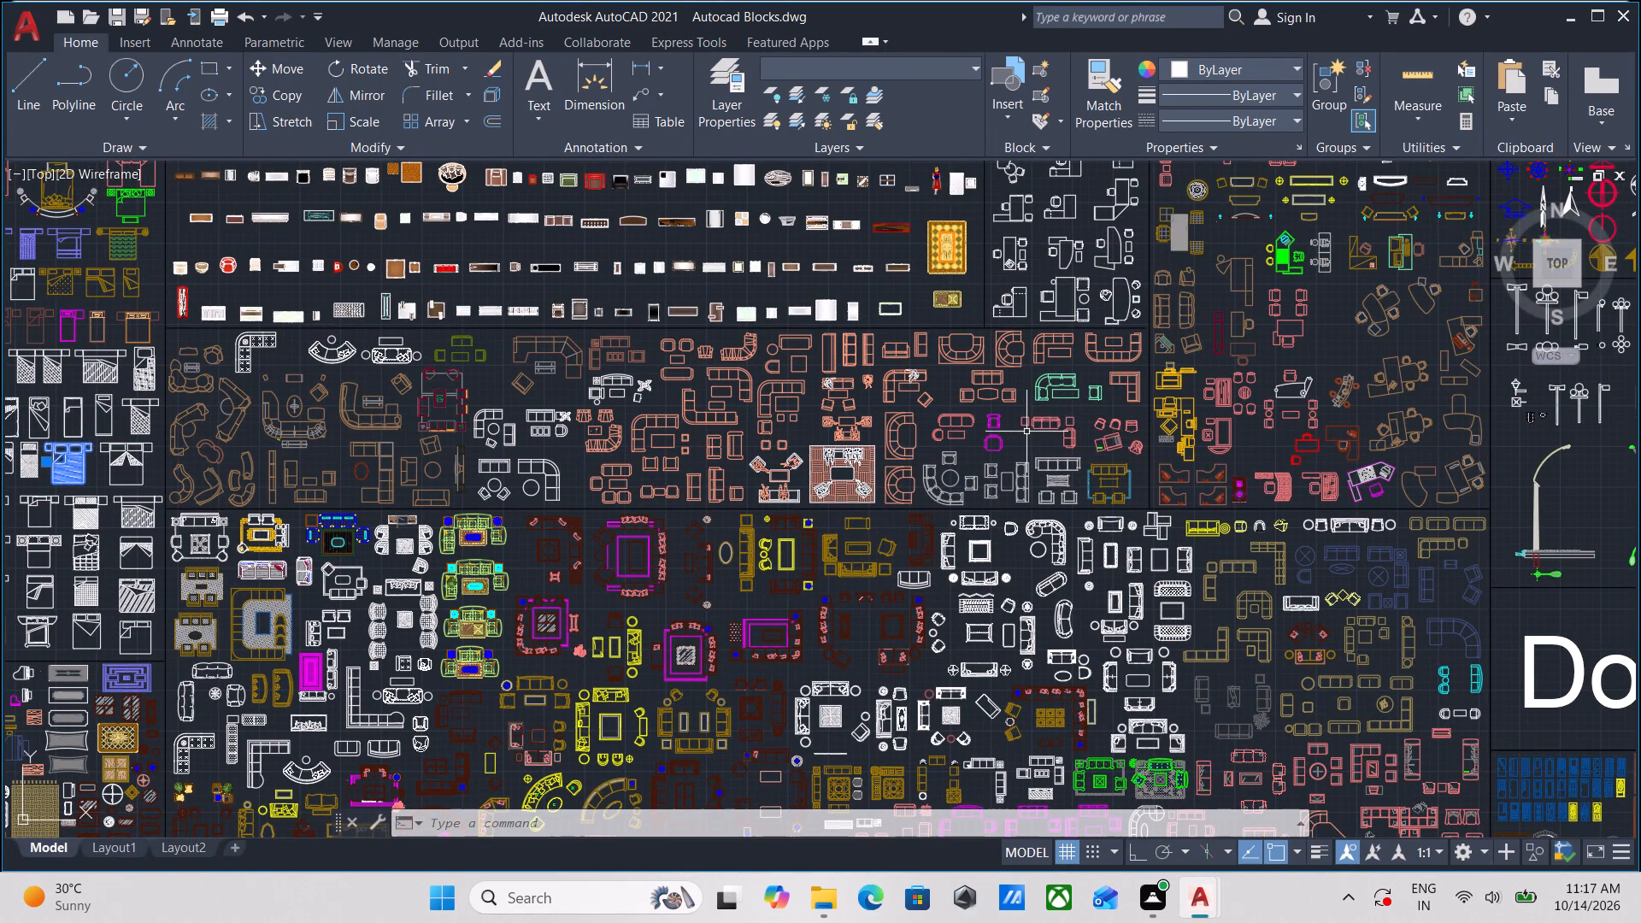
Add the white L-shaped sofa with a rounded end, beside the curved sofa, to the selection and copy it to the clipboard.
{"action": "middle_click_drag", "start_coordinate": [569, 538], "coordinate": [759, 345]}
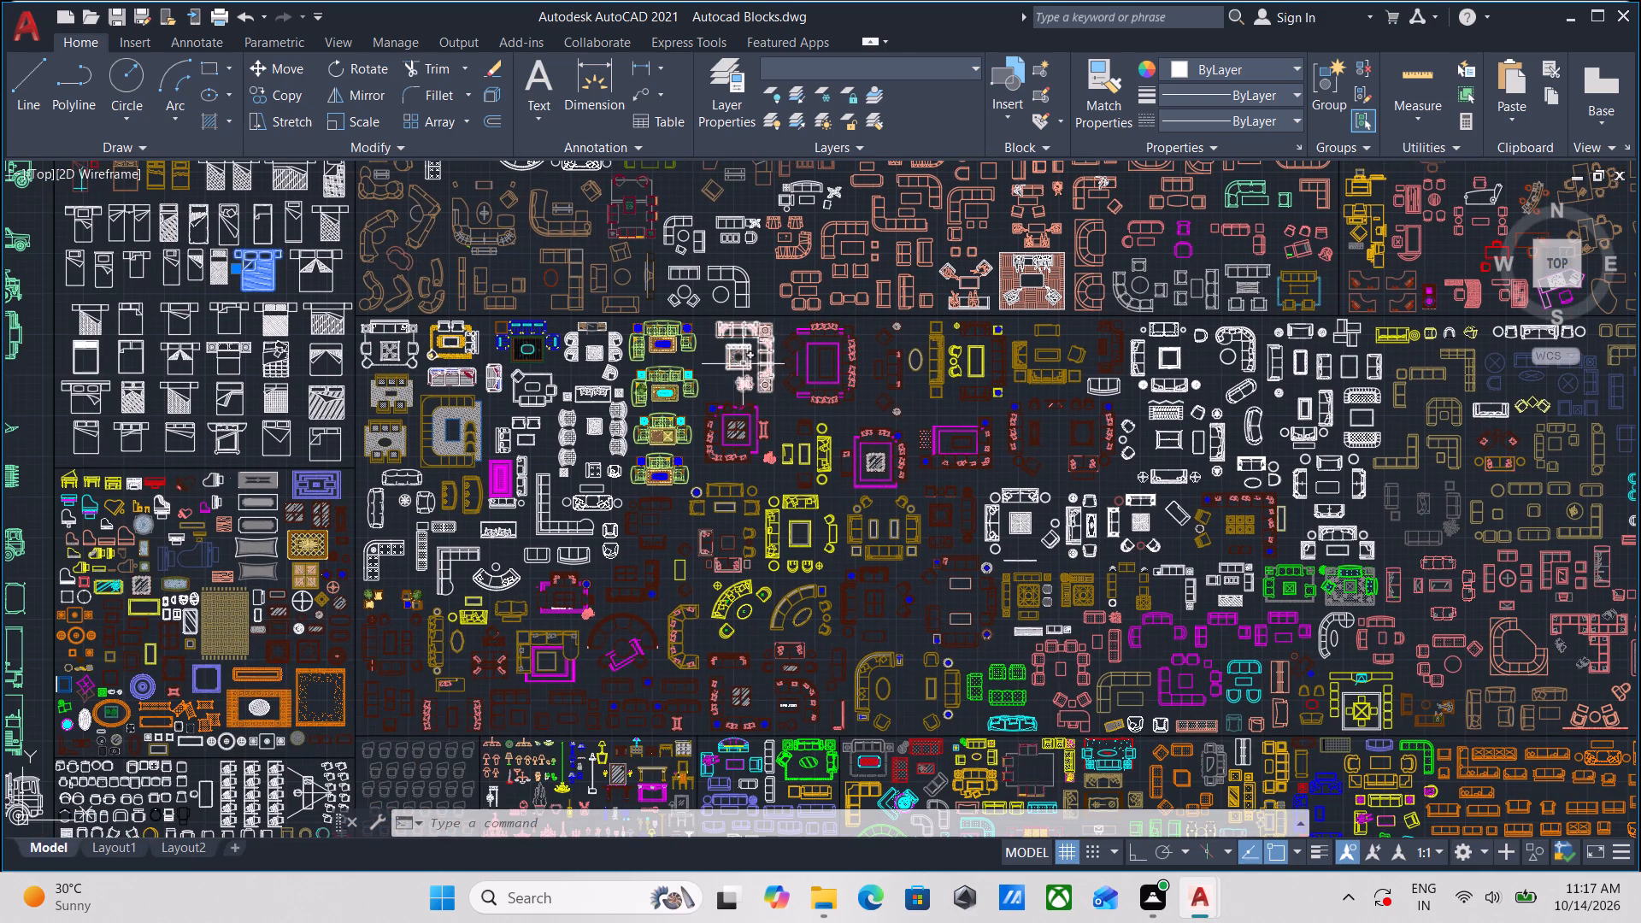
{"action": "scroll", "coordinate": [579, 526], "scroll_direction": "up", "scroll_amount": 2}
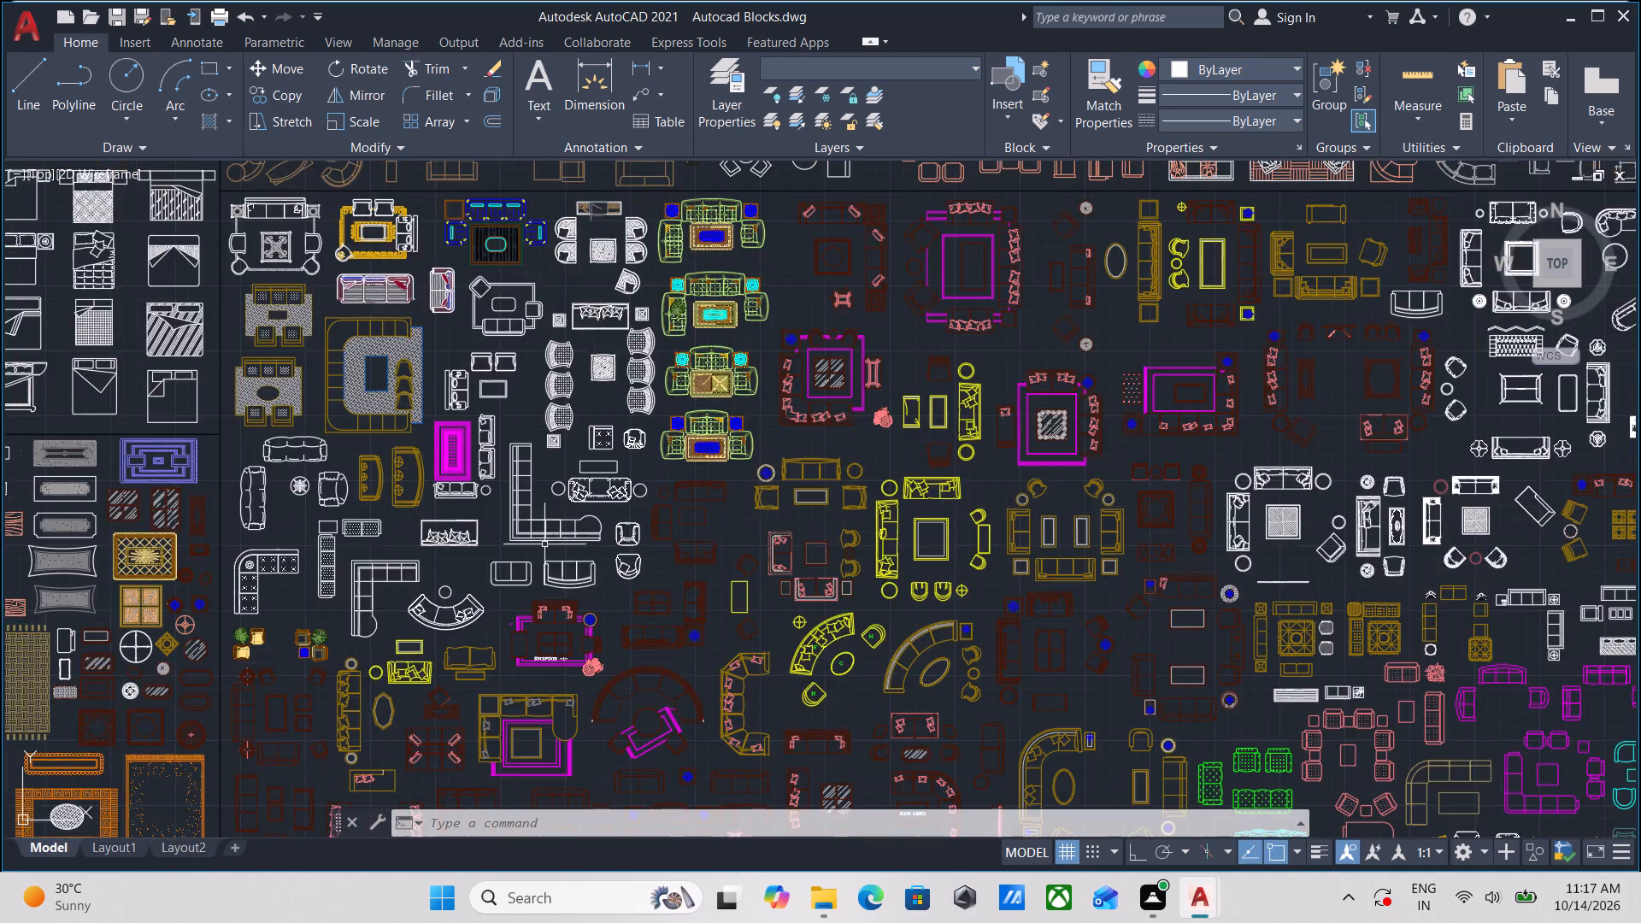
{"action": "scroll", "coordinate": [544, 544], "scroll_direction": "up", "scroll_amount": 1}
{"action": "scroll", "coordinate": [544, 544], "scroll_direction": "down", "scroll_amount": 2}
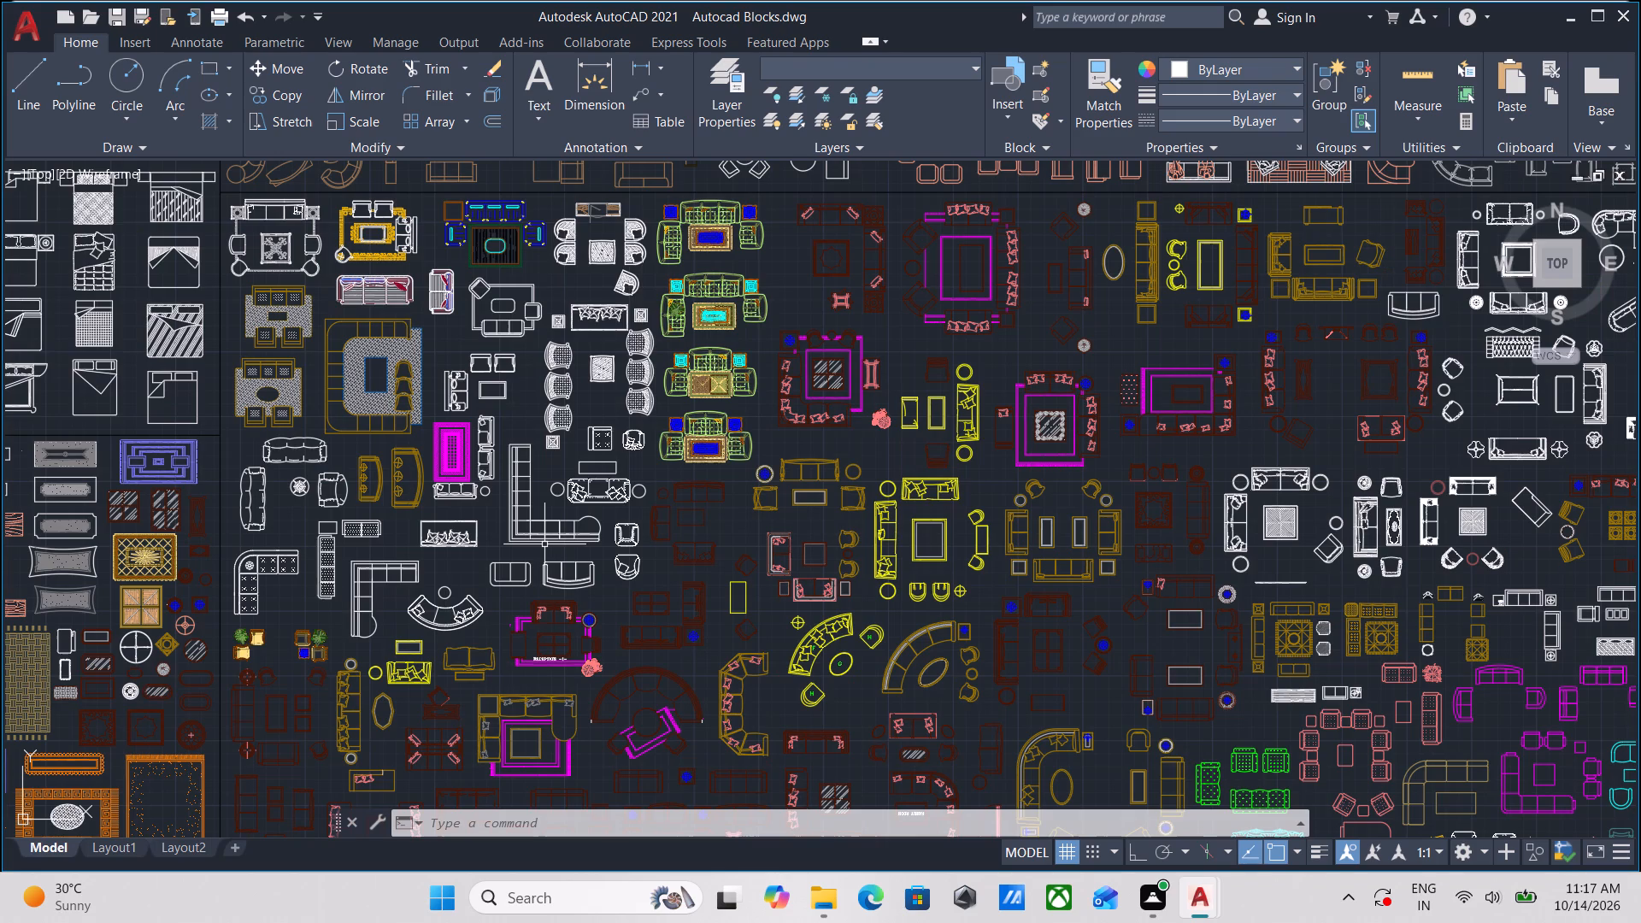
{"action": "scroll", "coordinate": [544, 544], "scroll_direction": "up", "scroll_amount": 2}
{"action": "left_click", "coordinate": [565, 549]}
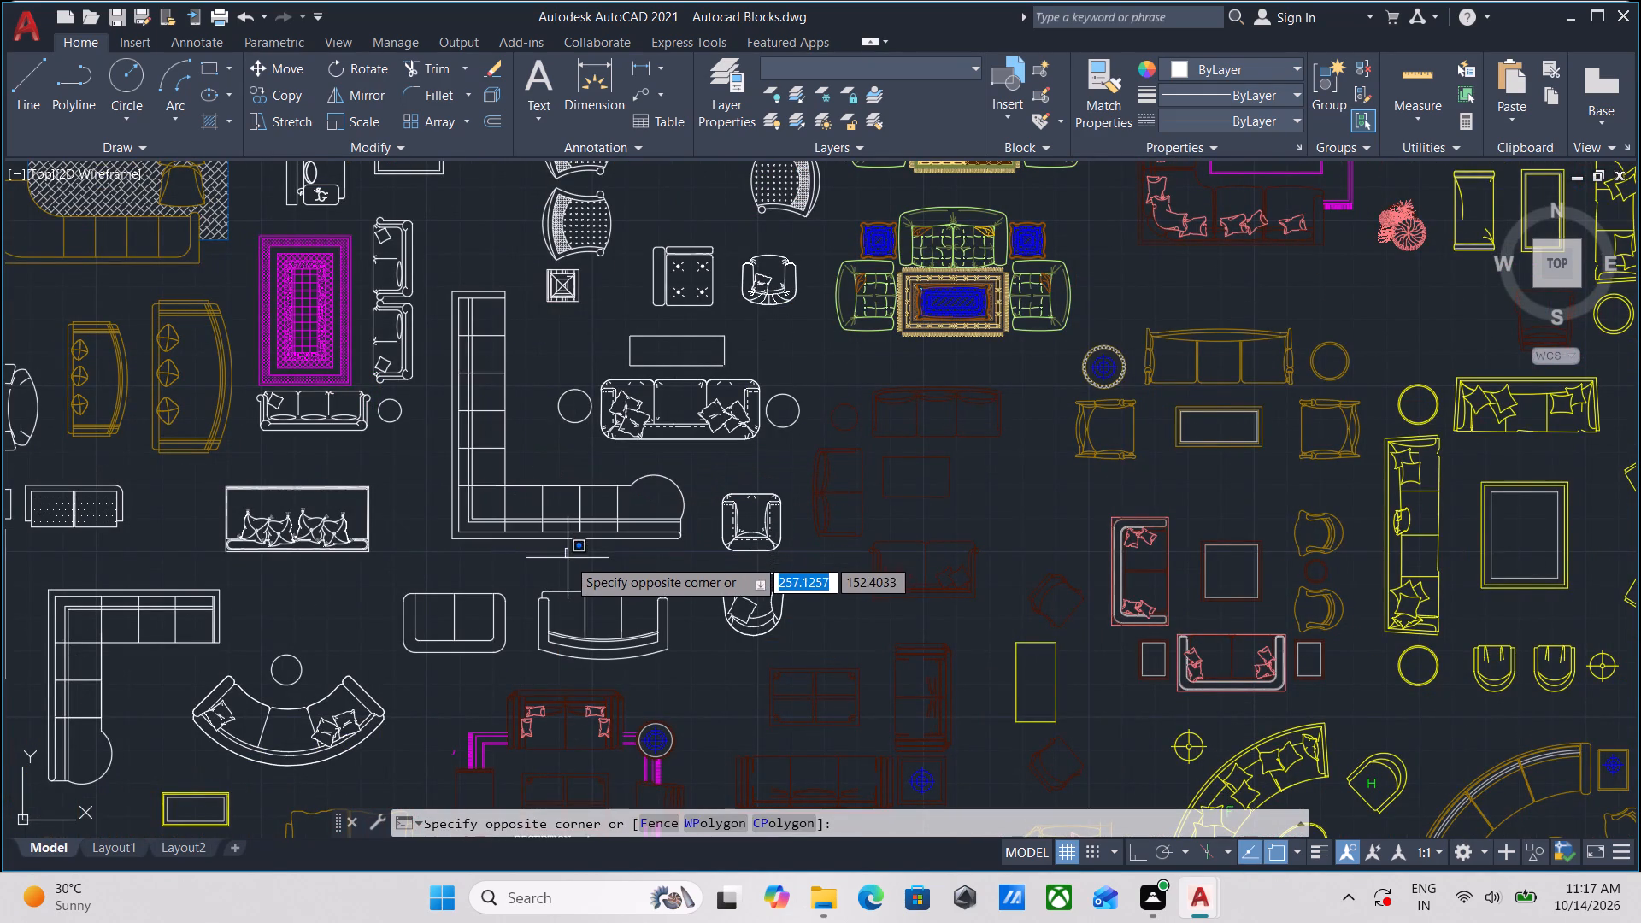
{"action": "left_click", "coordinate": [548, 550]}
{"action": "middle_click_drag", "start_coordinate": [421, 557], "coordinate": [636, 470]}
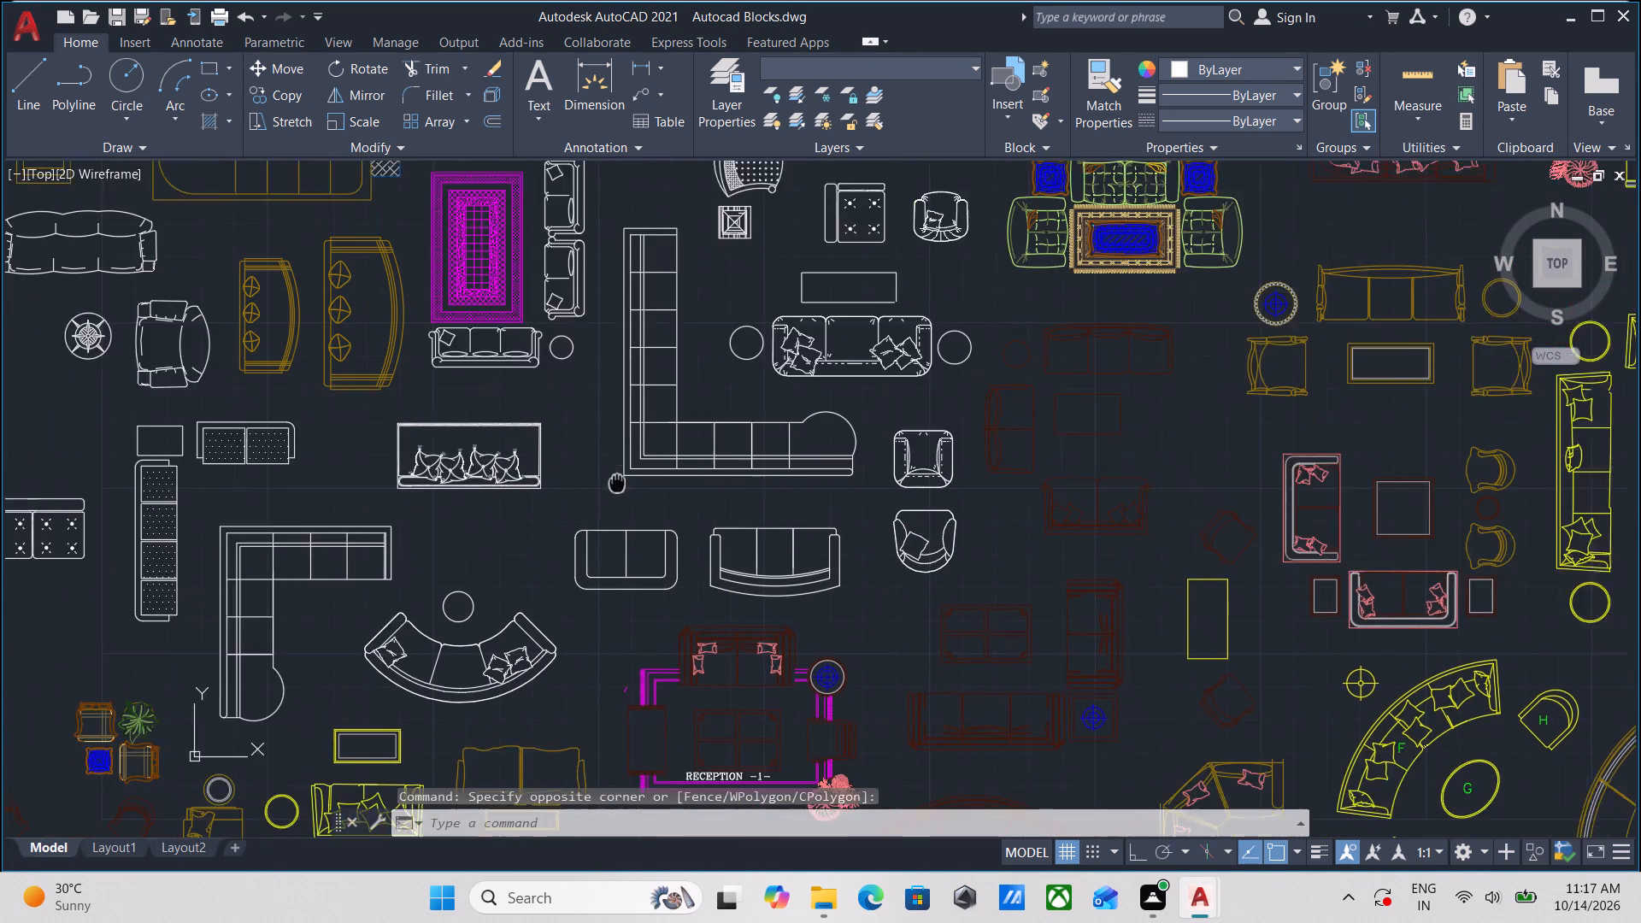
{"action": "middle_click_drag", "start_coordinate": [636, 470], "coordinate": [650, 461]}
{"action": "left_click", "coordinate": [409, 559]}
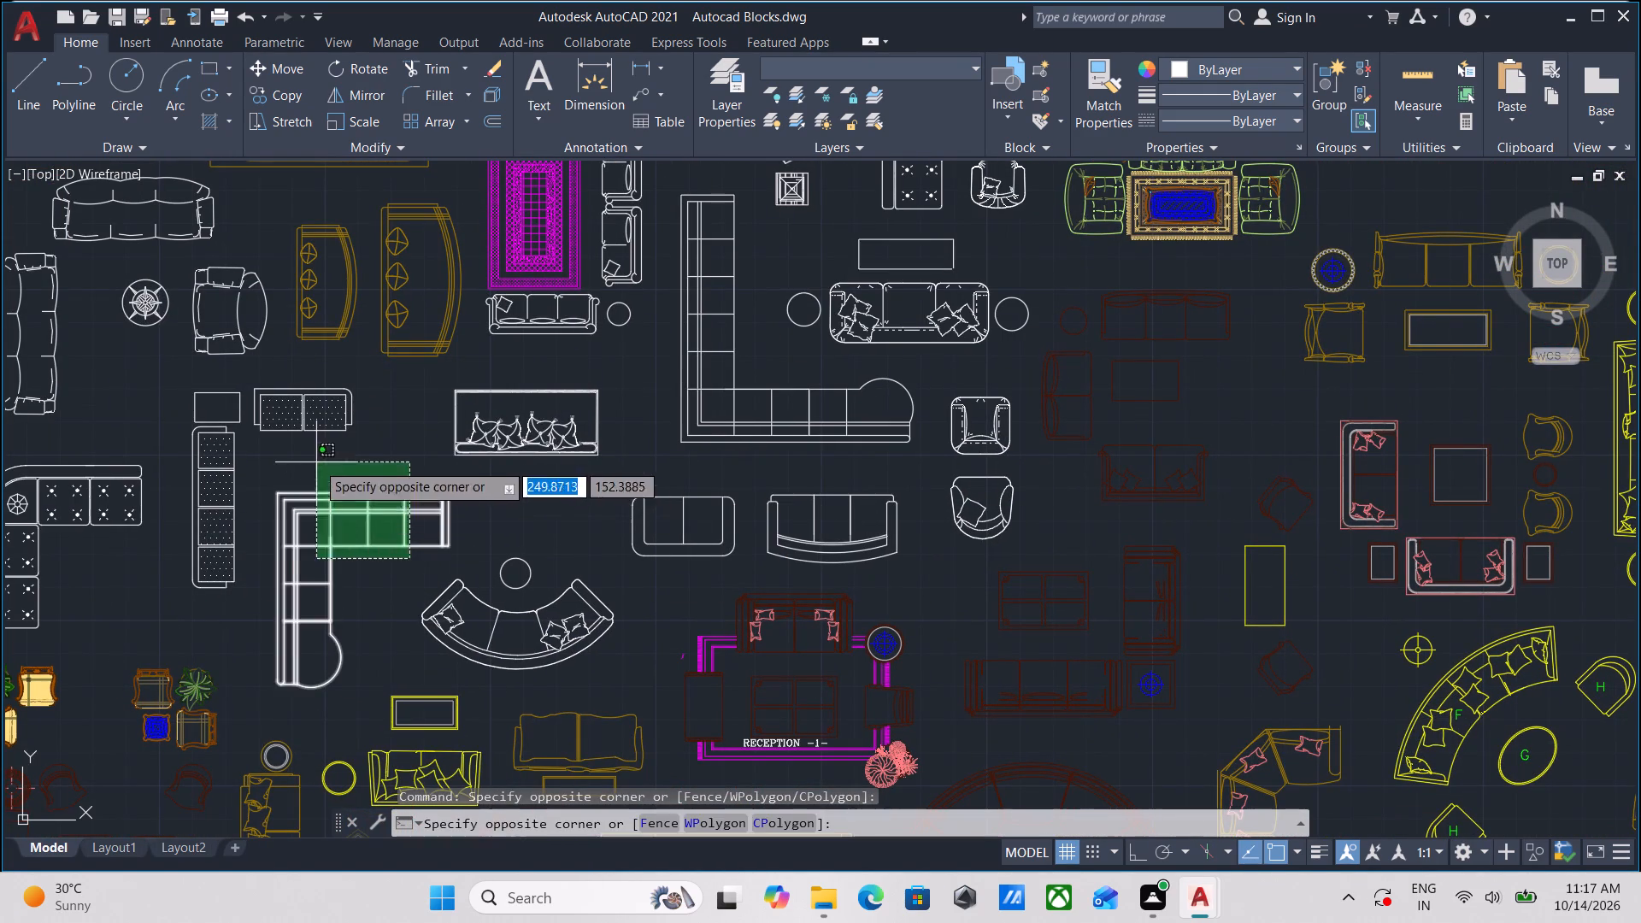
{"action": "left_click", "coordinate": [316, 462]}
{"action": "scroll", "coordinate": [329, 456], "scroll_direction": "down", "scroll_amount": 2}
{"action": "middle_click_drag", "start_coordinate": [329, 456], "coordinate": [463, 457]}
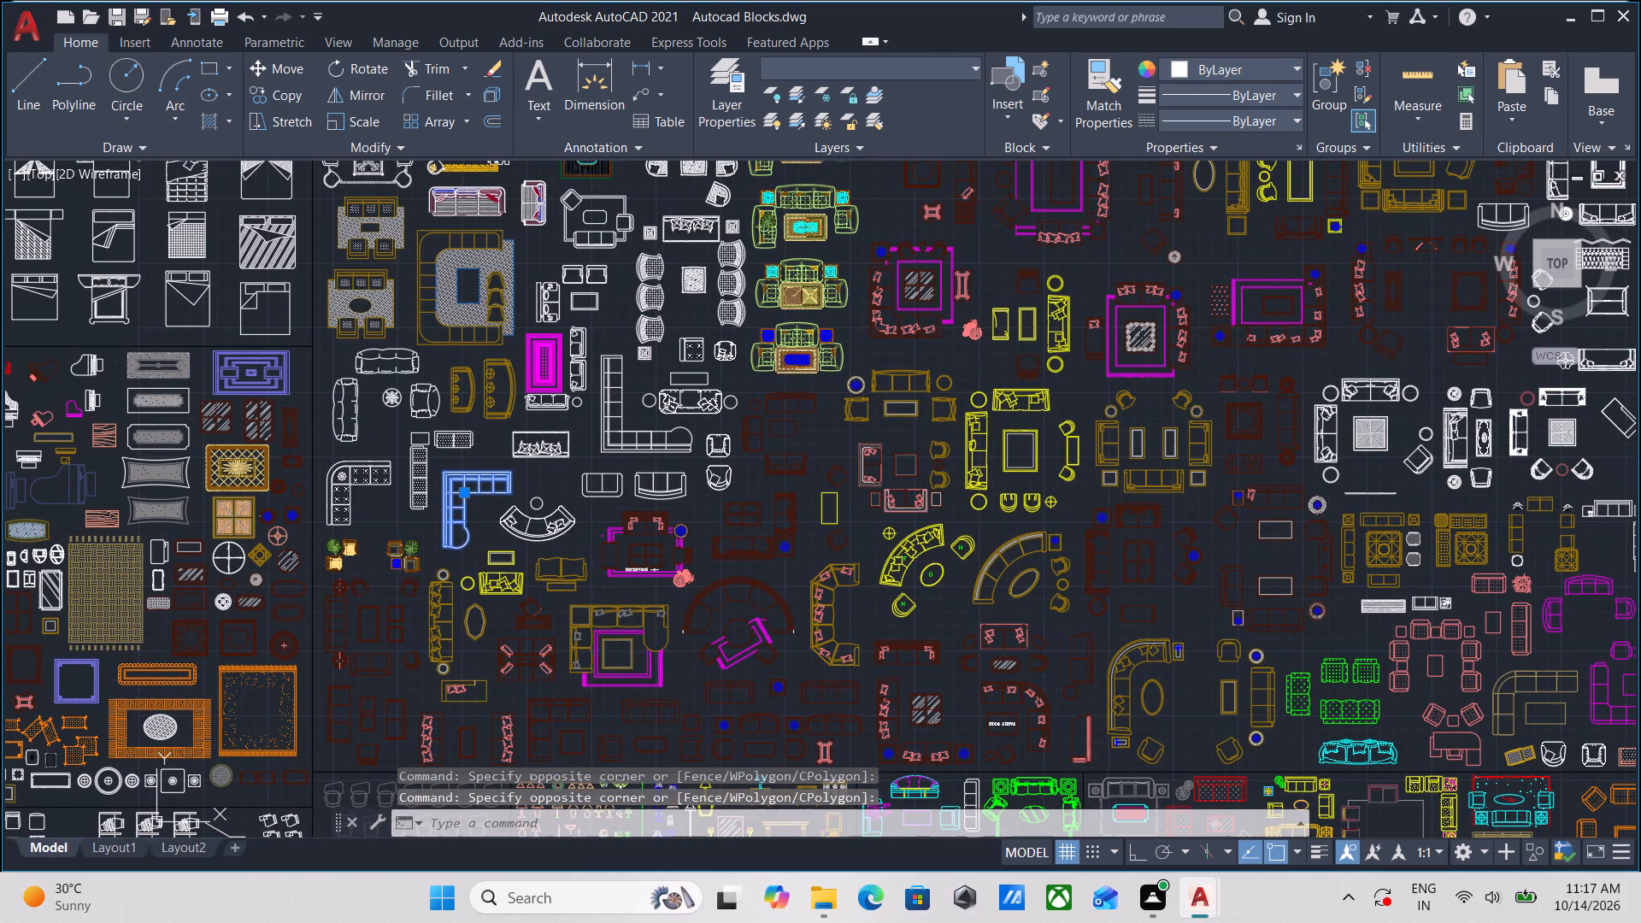
{"action": "key", "text": "ctrl+c"}
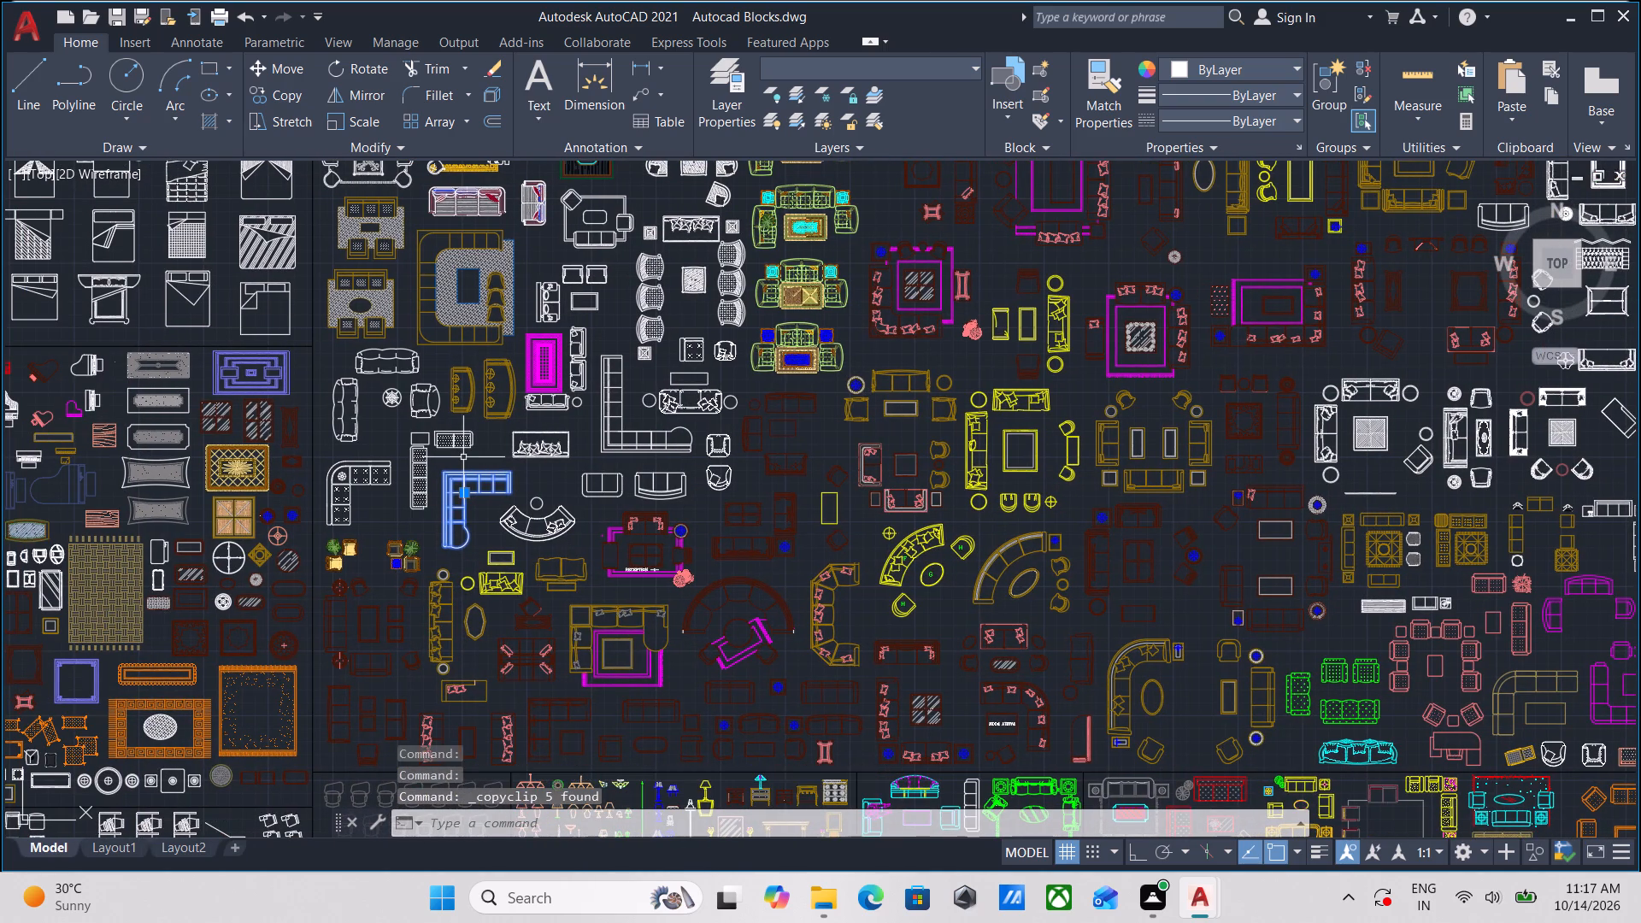
Look through the furniture sections from the sofa sets, past the decor and office desk blocks, to the dining tables.
{"action": "scroll", "coordinate": [685, 379], "scroll_direction": "down", "scroll_amount": 2}
{"action": "middle_click_drag", "start_coordinate": [685, 379], "coordinate": [556, 505]}
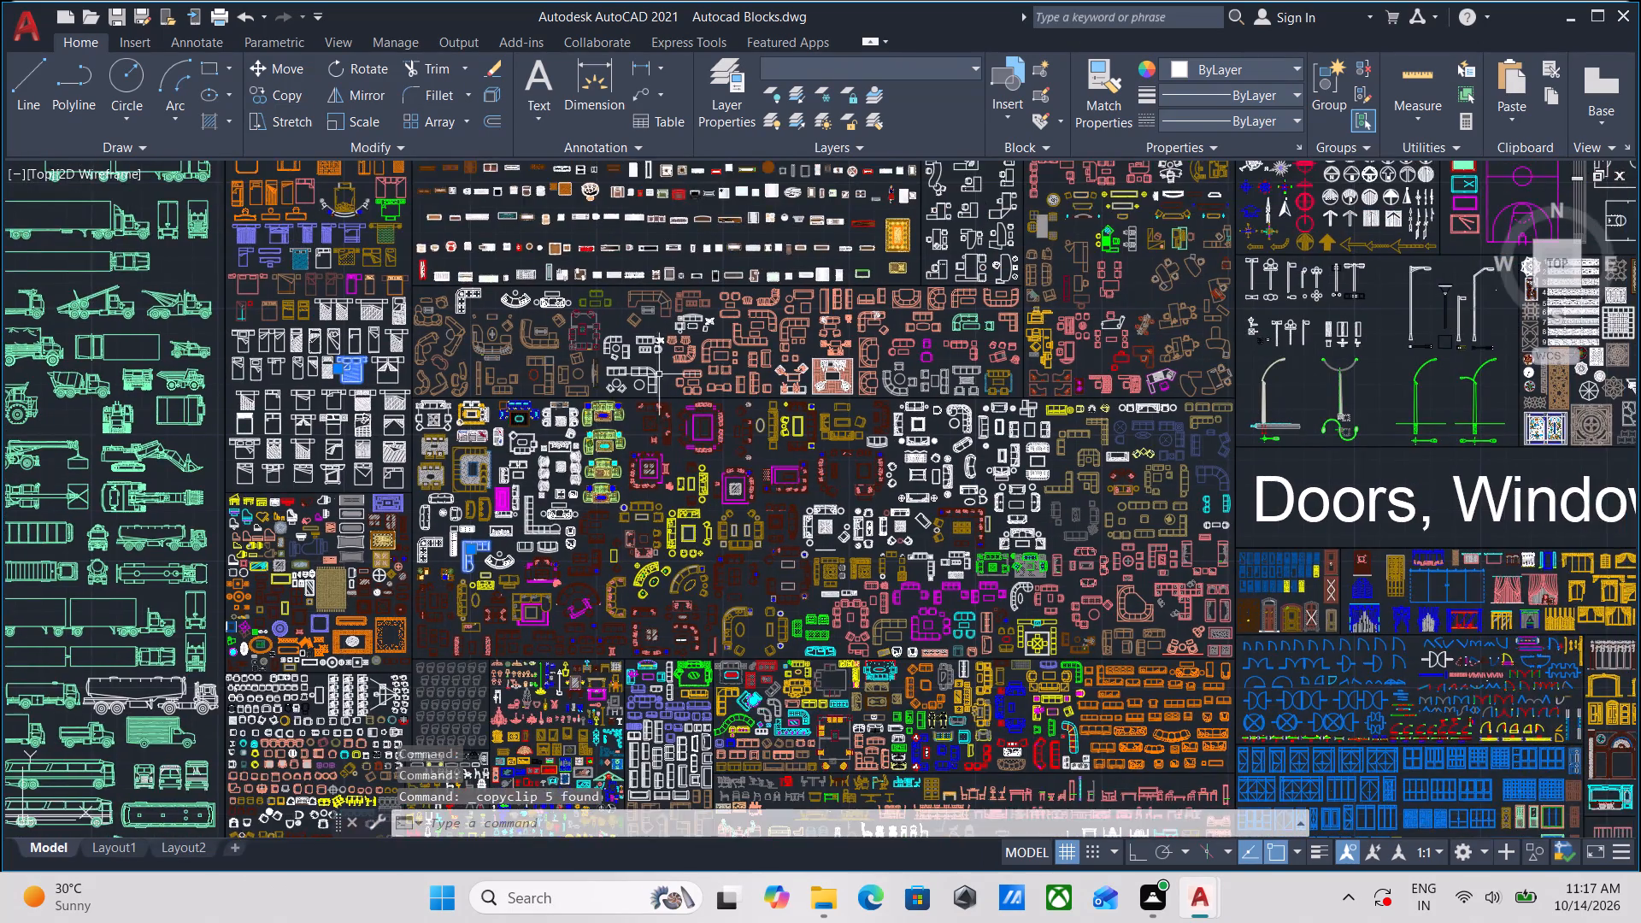
{"action": "scroll", "coordinate": [669, 367], "scroll_direction": "up", "scroll_amount": 2}
{"action": "middle_click_drag", "start_coordinate": [755, 344], "coordinate": [679, 444]}
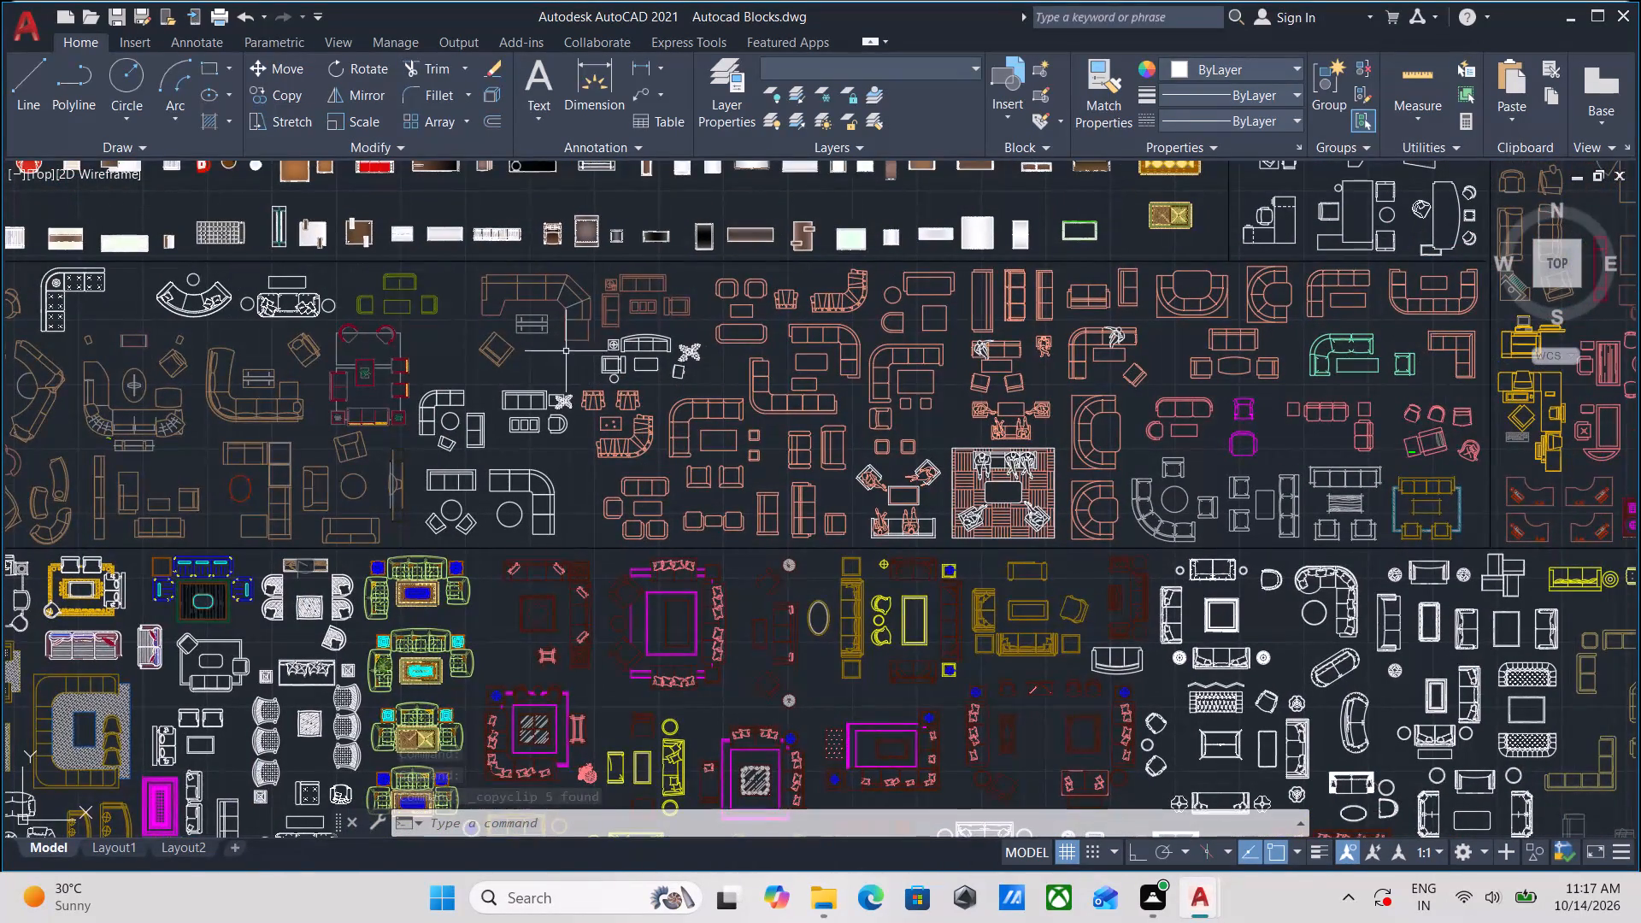
{"action": "middle_click_drag", "start_coordinate": [610, 339], "coordinate": [594, 501]}
{"action": "middle_click_drag", "start_coordinate": [537, 371], "coordinate": [529, 435]}
{"action": "middle_click_drag", "start_coordinate": [526, 385], "coordinate": [517, 533]}
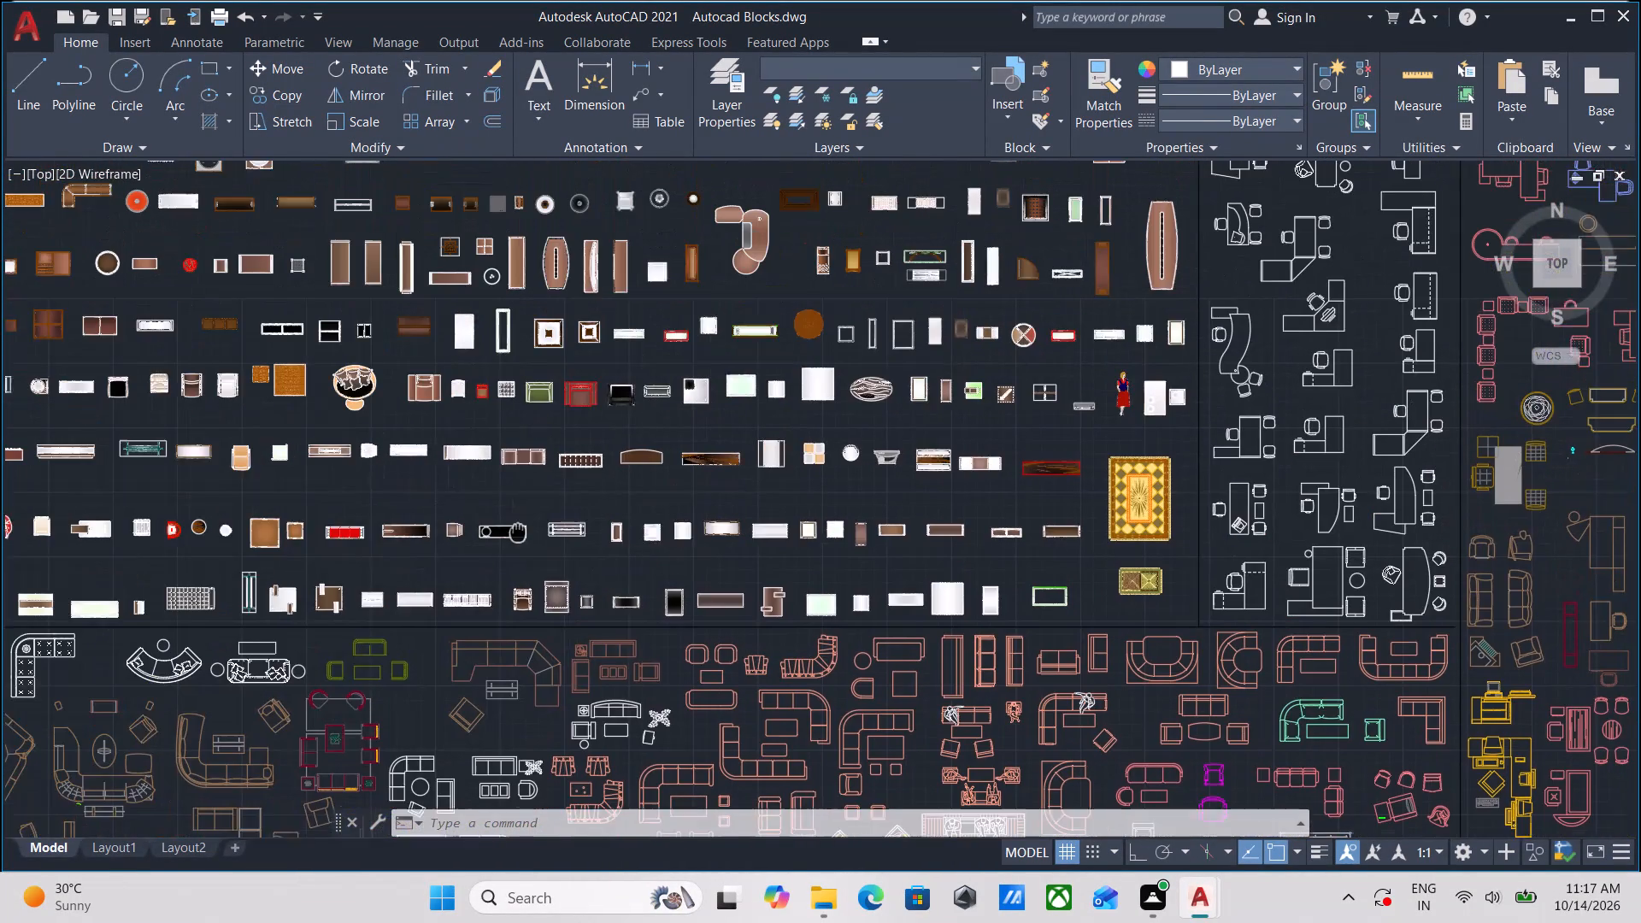
{"action": "middle_click_drag", "start_coordinate": [517, 533], "coordinate": [516, 533]}
{"action": "middle_click_drag", "start_coordinate": [561, 330], "coordinate": [545, 557]}
{"action": "middle_click_drag", "start_coordinate": [549, 412], "coordinate": [527, 479]}
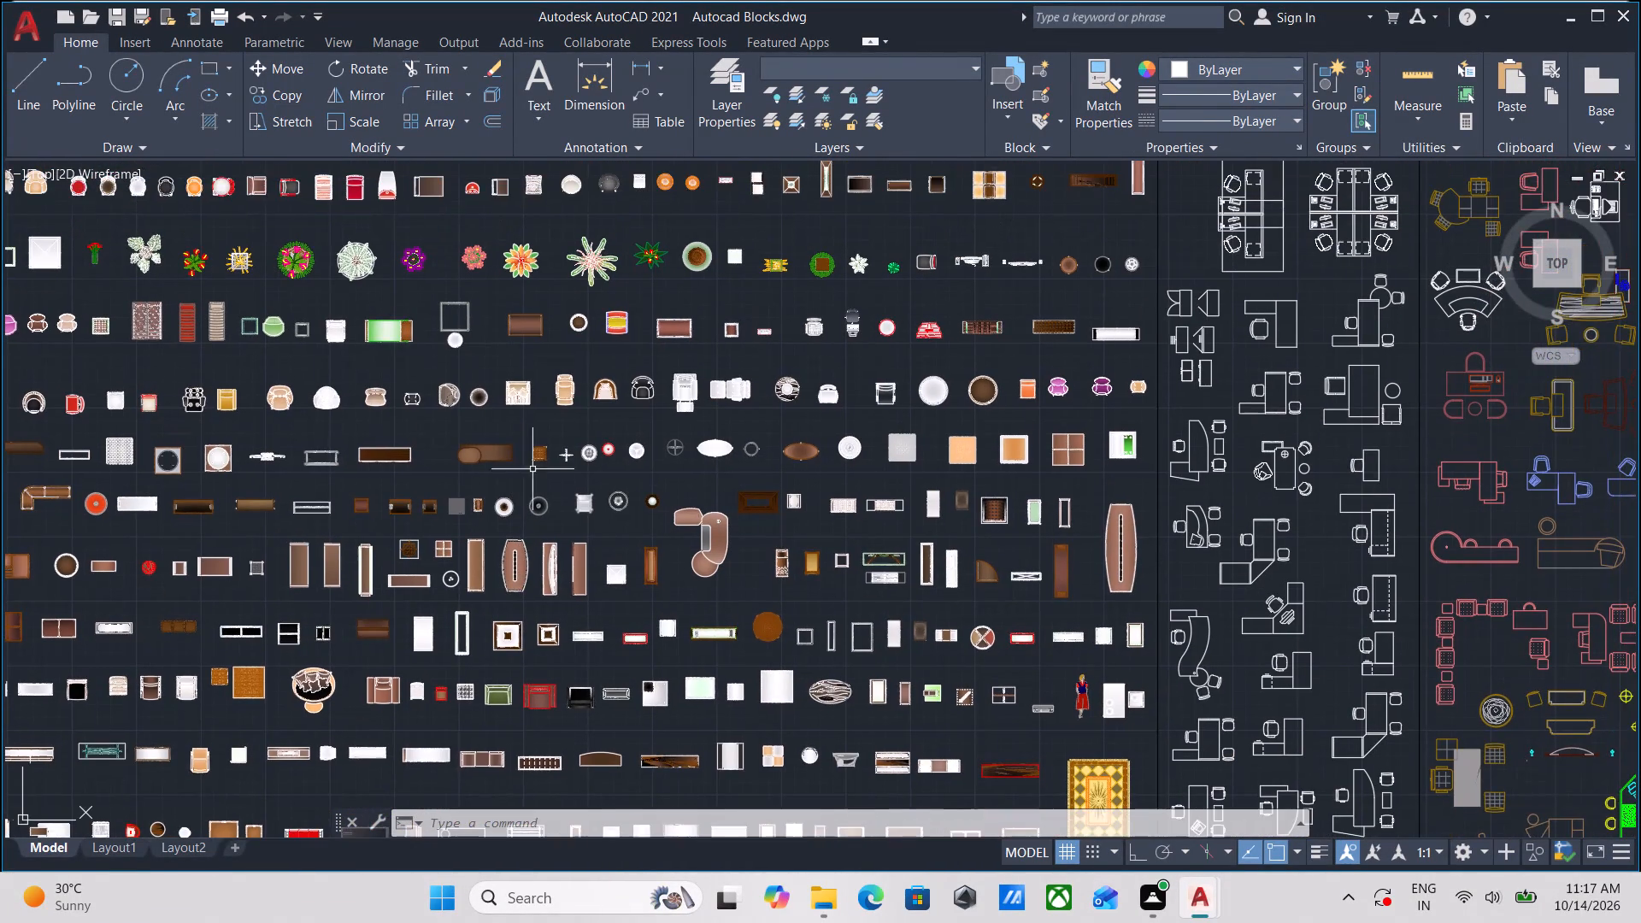
{"action": "middle_click_drag", "start_coordinate": [588, 355], "coordinate": [505, 585]}
{"action": "middle_click_drag", "start_coordinate": [488, 296], "coordinate": [526, 566]}
{"action": "scroll", "coordinate": [526, 567], "scroll_direction": "down", "scroll_amount": 1}
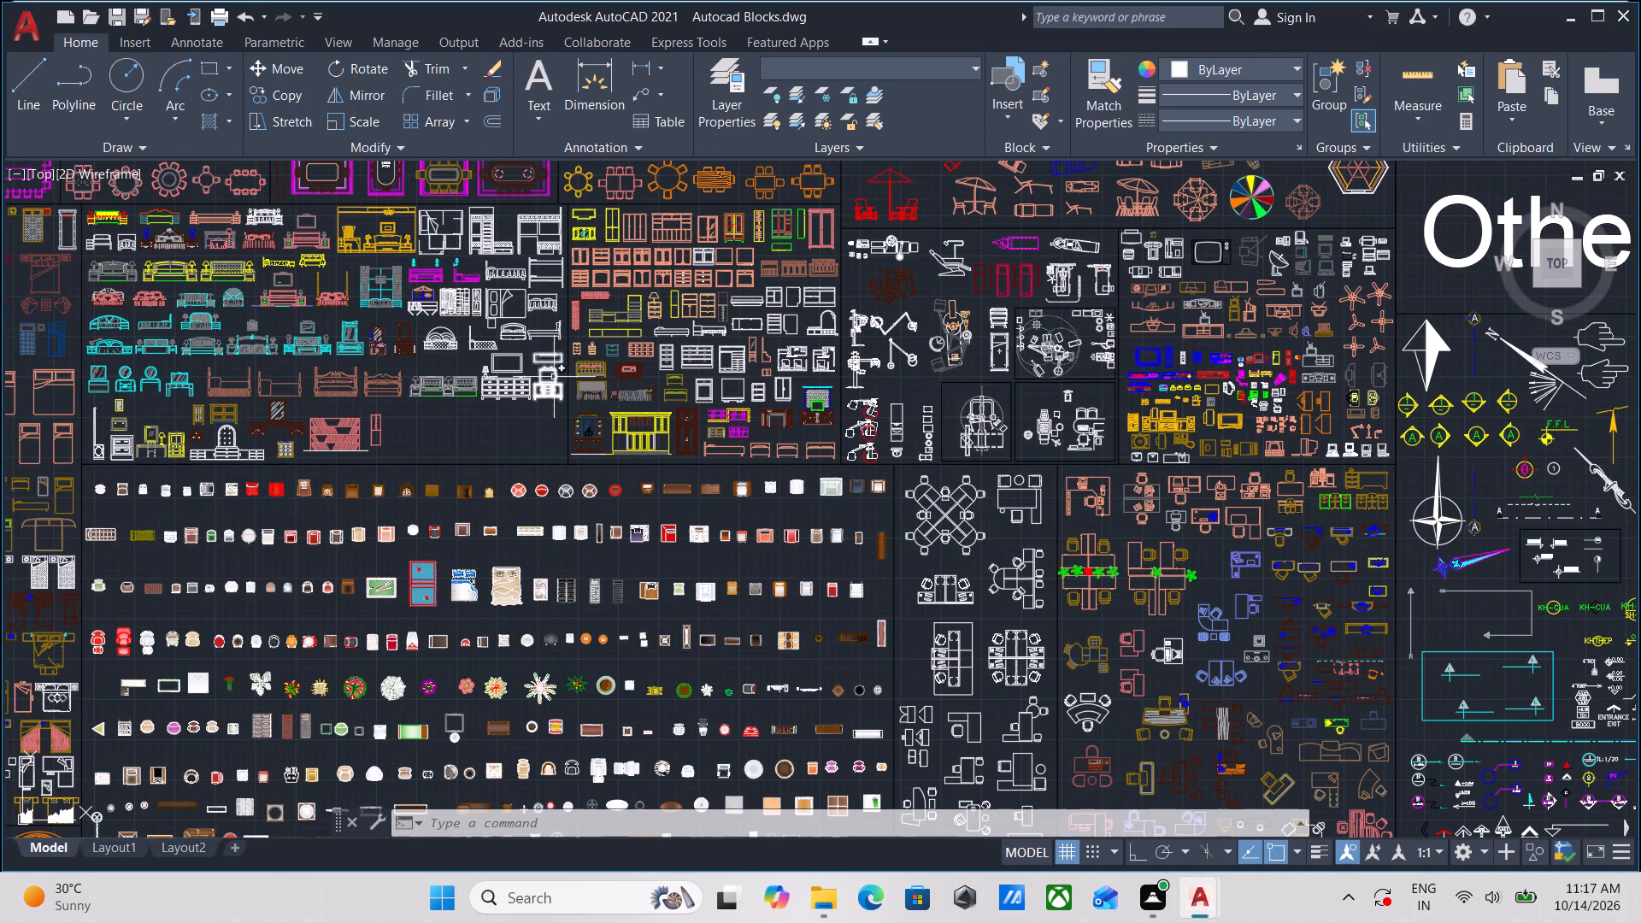
{"action": "middle_click_drag", "start_coordinate": [698, 322], "coordinate": [530, 485]}
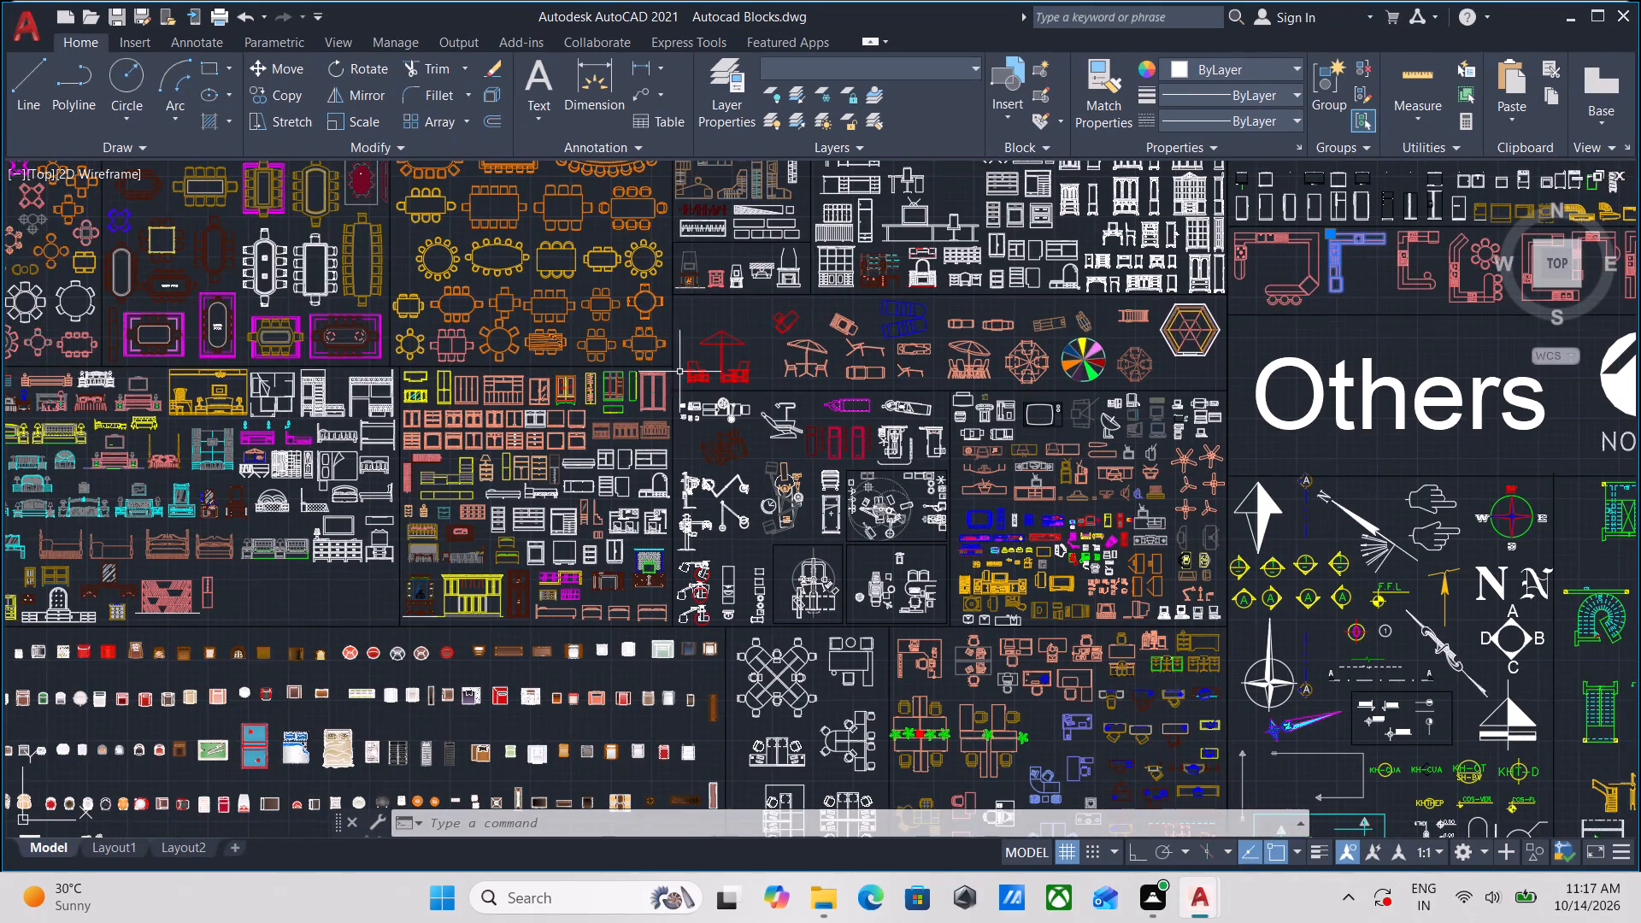
{"action": "middle_click_drag", "start_coordinate": [687, 365], "coordinate": [540, 678]}
{"action": "middle_click_drag", "start_coordinate": [484, 399], "coordinate": [420, 702]}
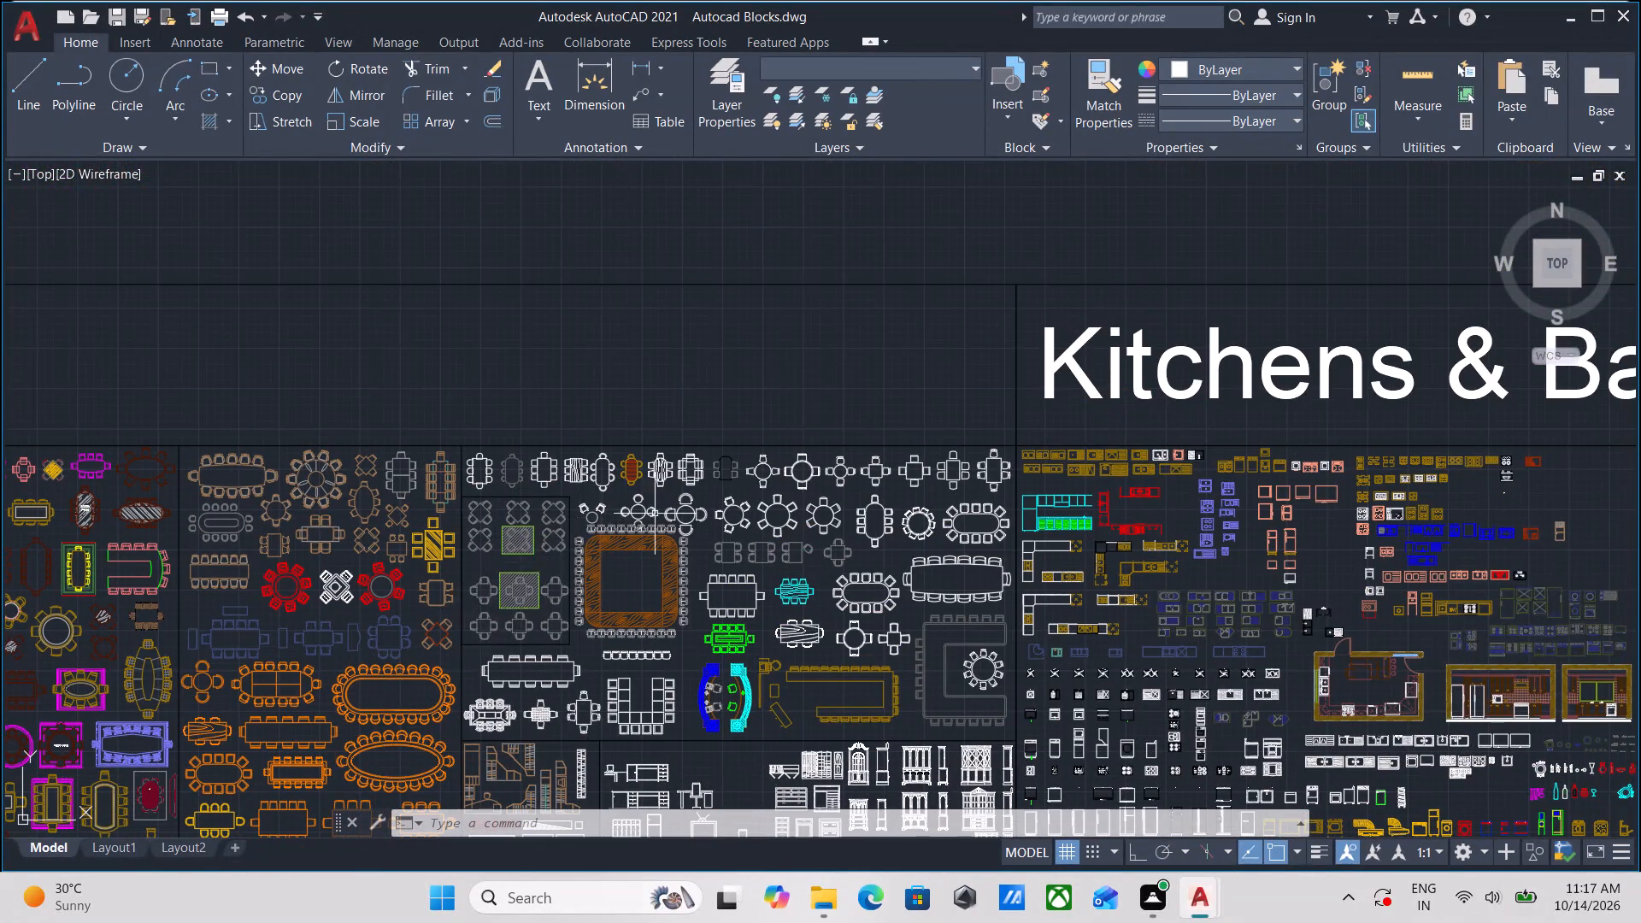
Examine the white dining table sets with round, square and oval tables beside the Kitchens & Baths section.
{"action": "middle_click_drag", "start_coordinate": [528, 598], "coordinate": [784, 393]}
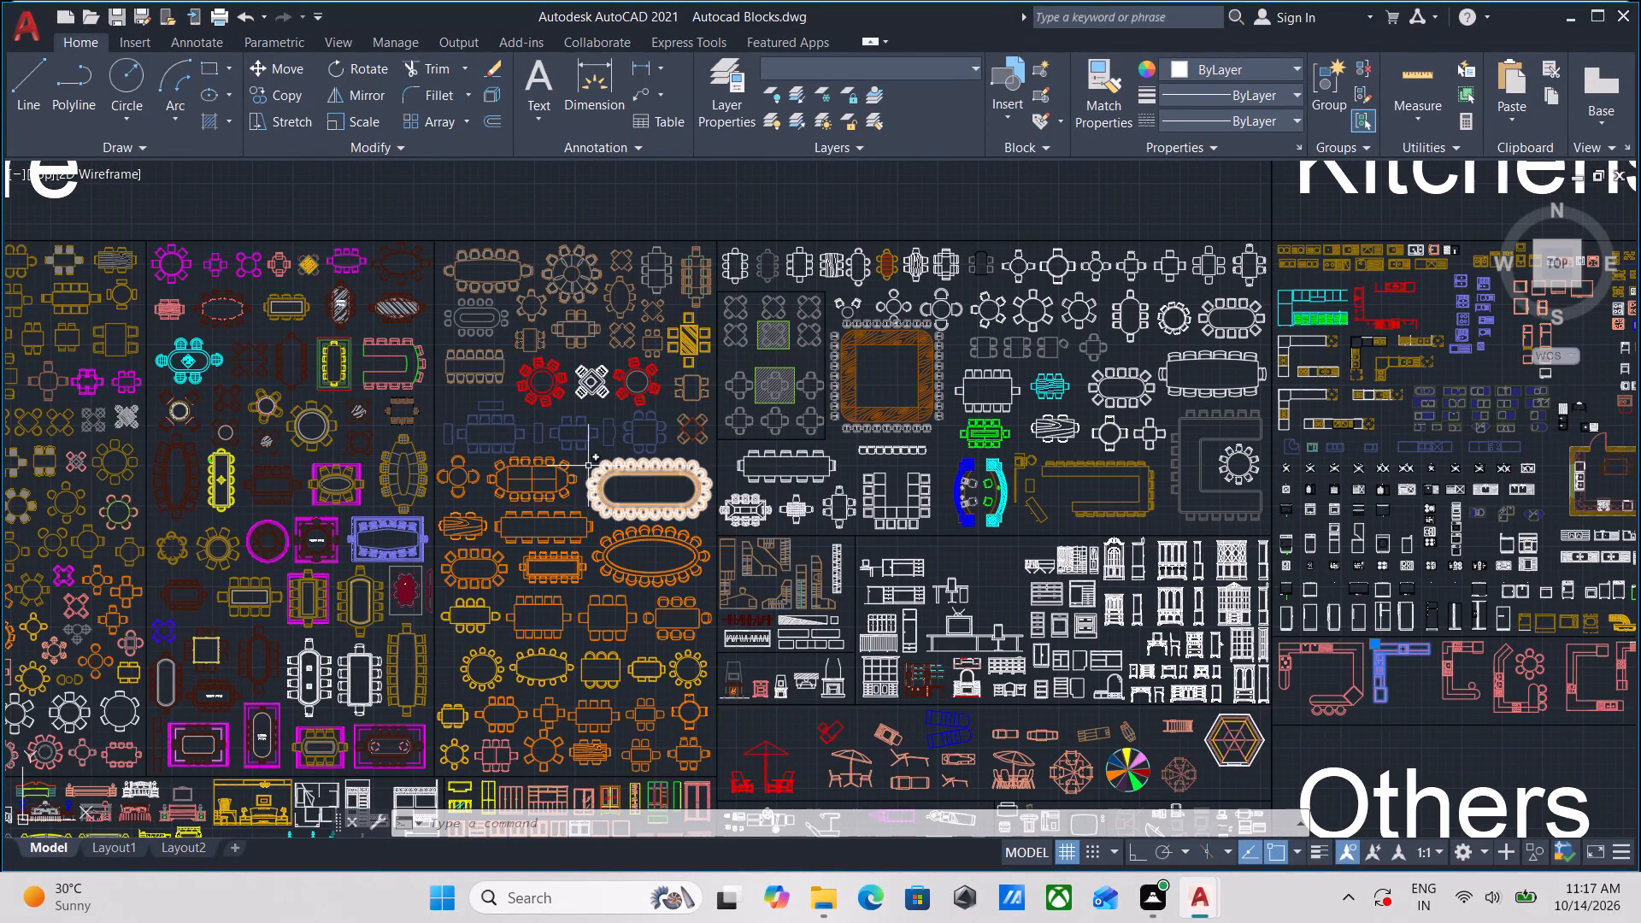
{"action": "scroll", "coordinate": [529, 491], "scroll_direction": "up", "scroll_amount": 1}
{"action": "scroll", "coordinate": [973, 543], "scroll_direction": "up", "scroll_amount": 2}
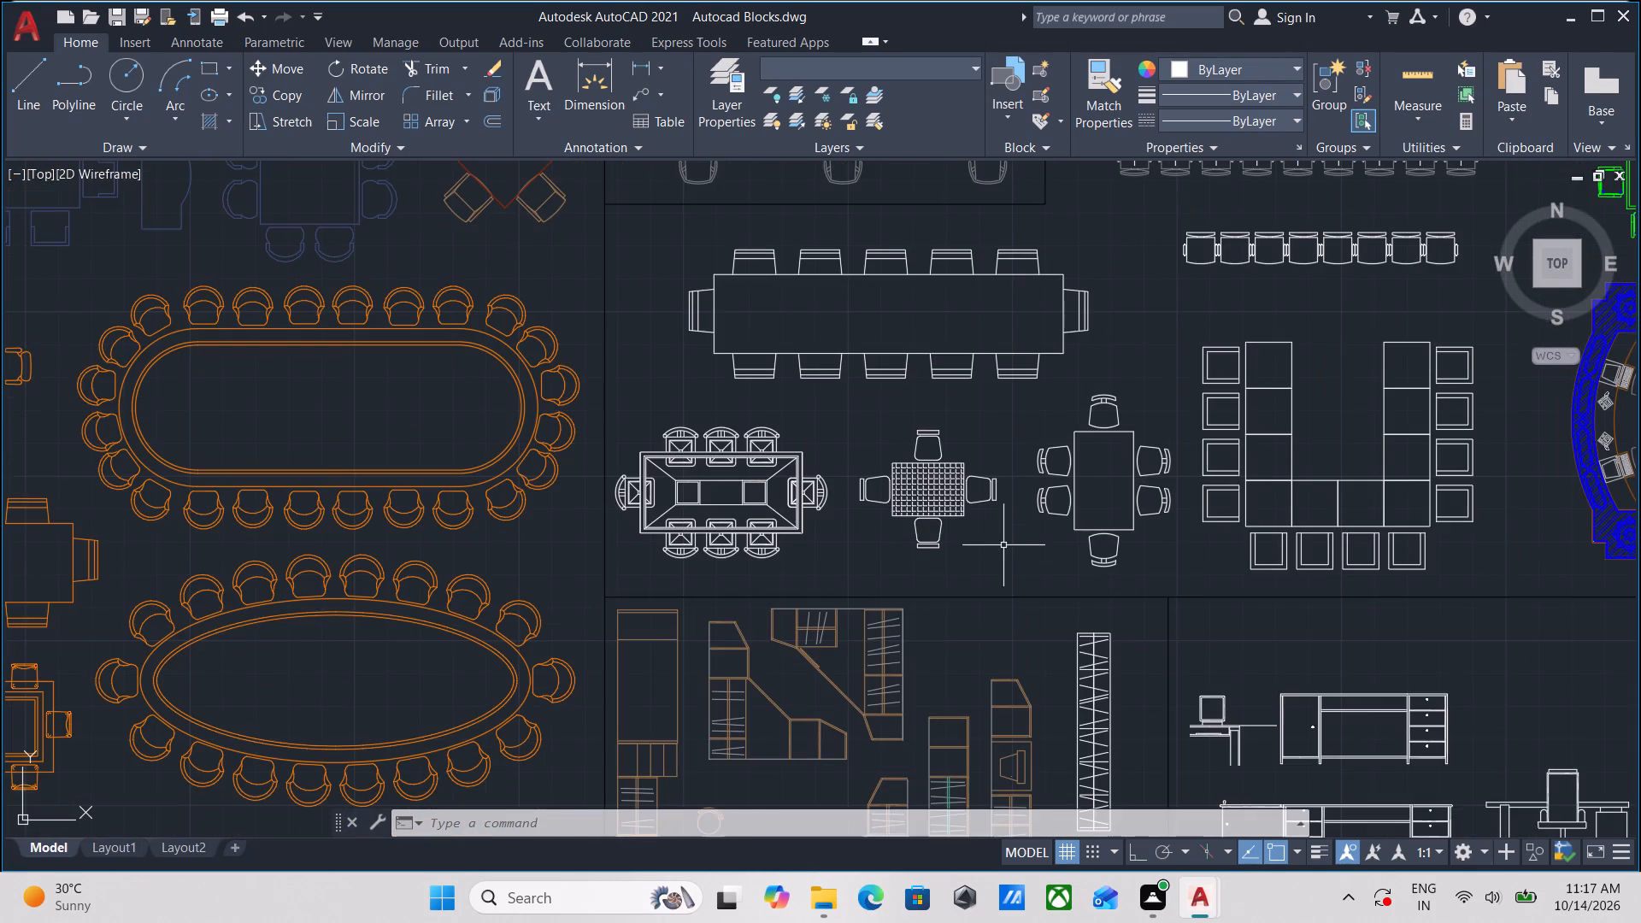
{"action": "middle_click_drag", "start_coordinate": [1005, 544], "coordinate": [580, 444]}
{"action": "scroll", "coordinate": [575, 442], "scroll_direction": "down", "scroll_amount": 2}
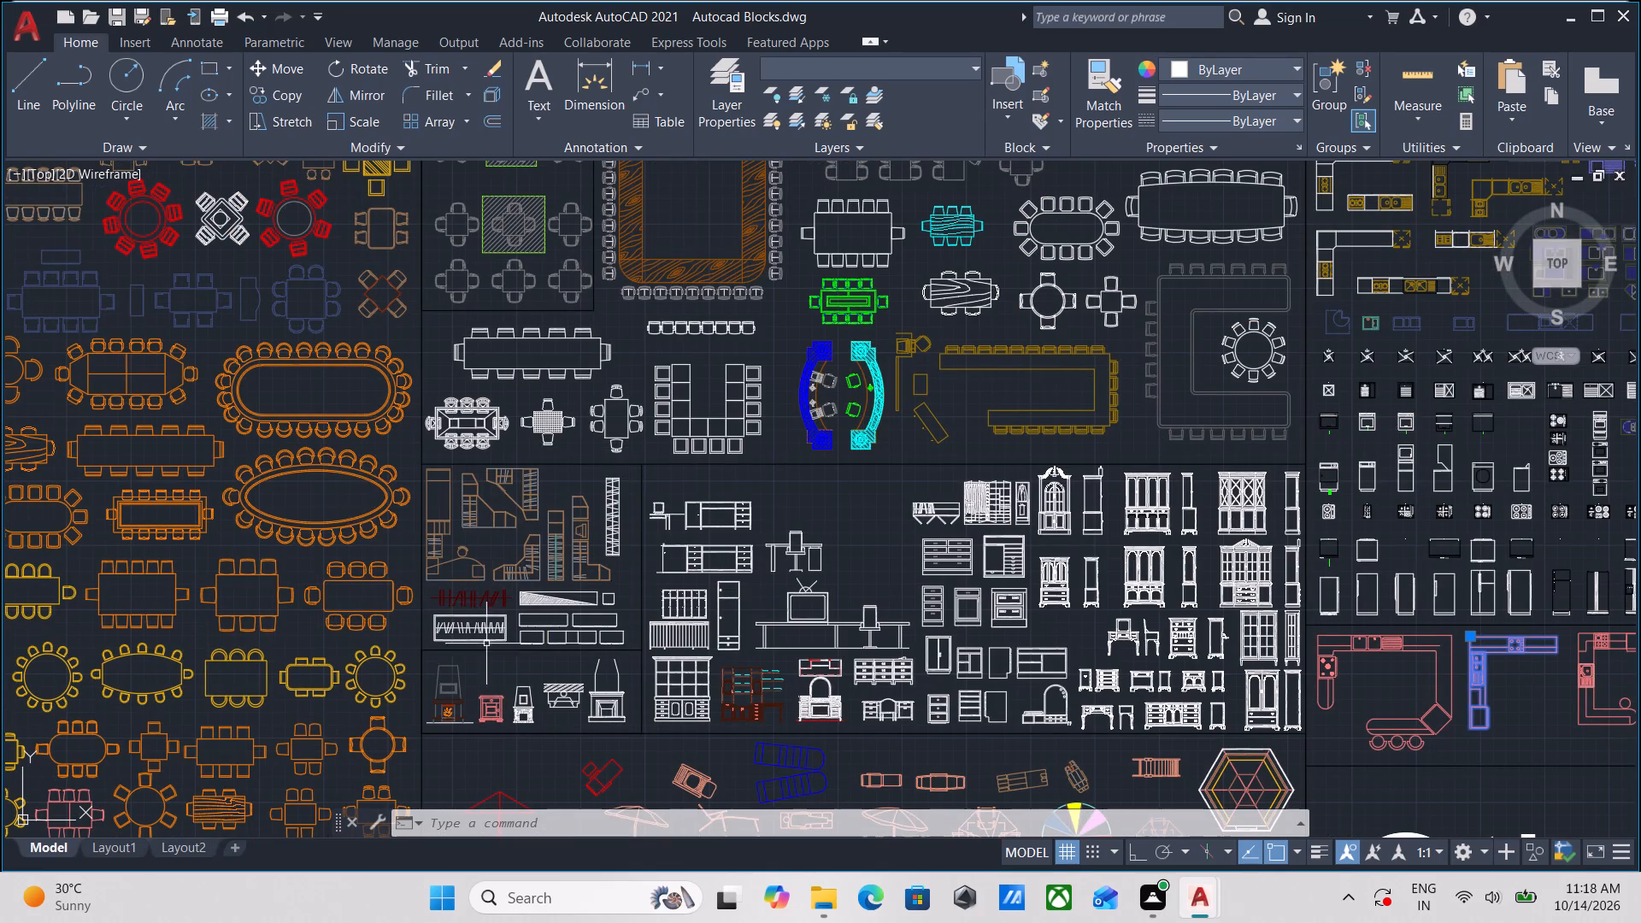
{"action": "middle_click_drag", "start_coordinate": [567, 421], "coordinate": [521, 607]}
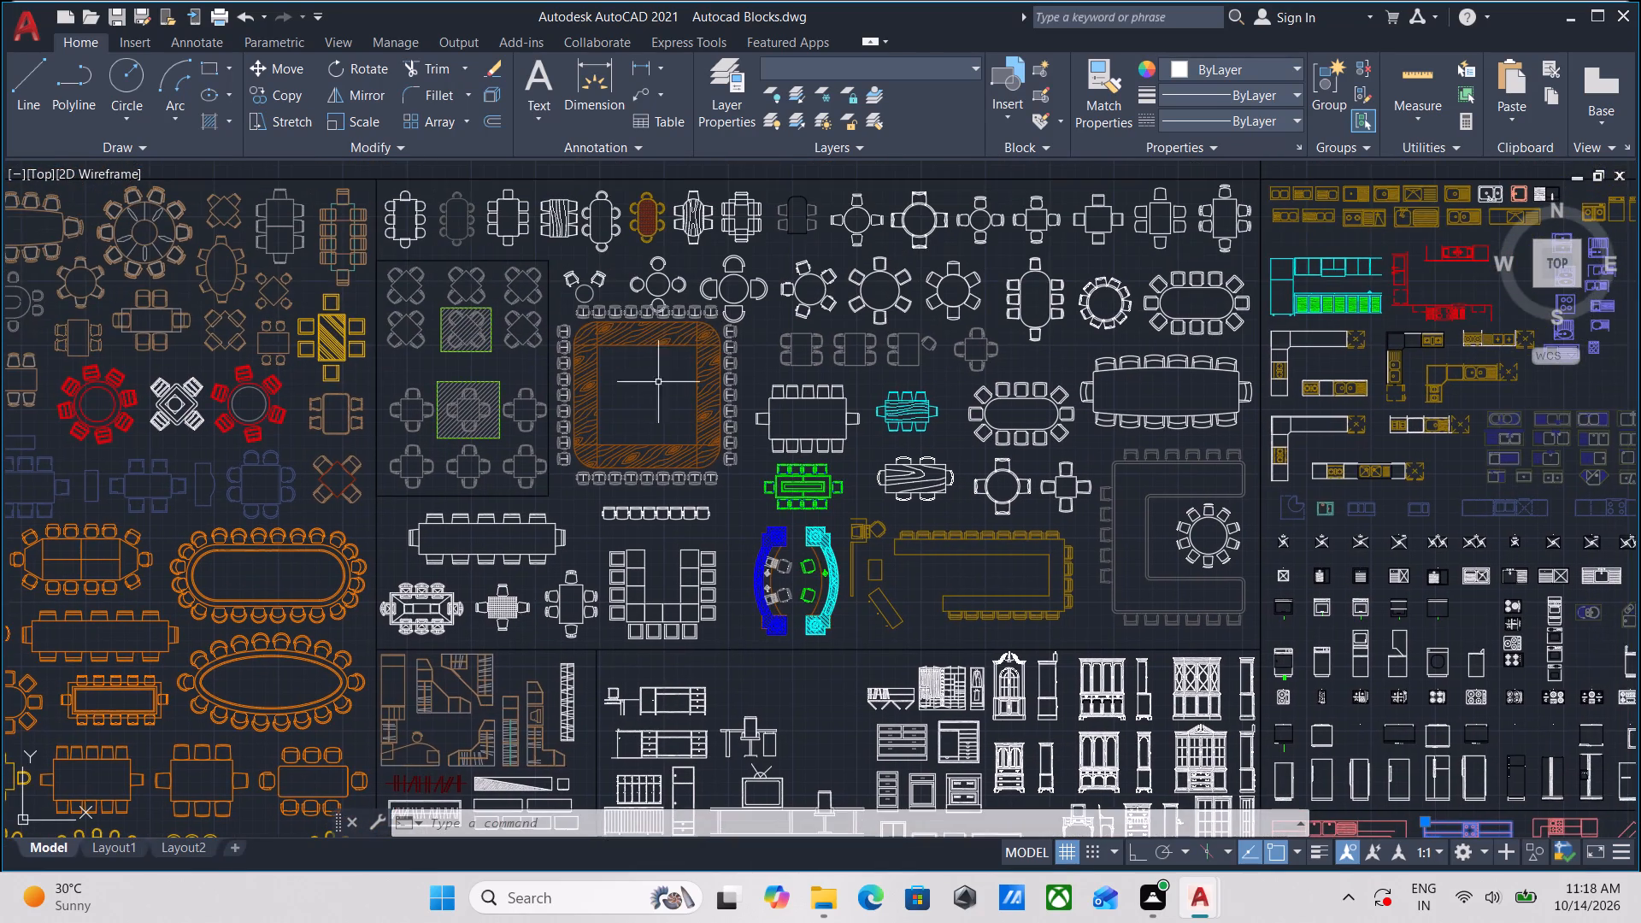
{"action": "middle_click_drag", "start_coordinate": [684, 341], "coordinate": [485, 557]}
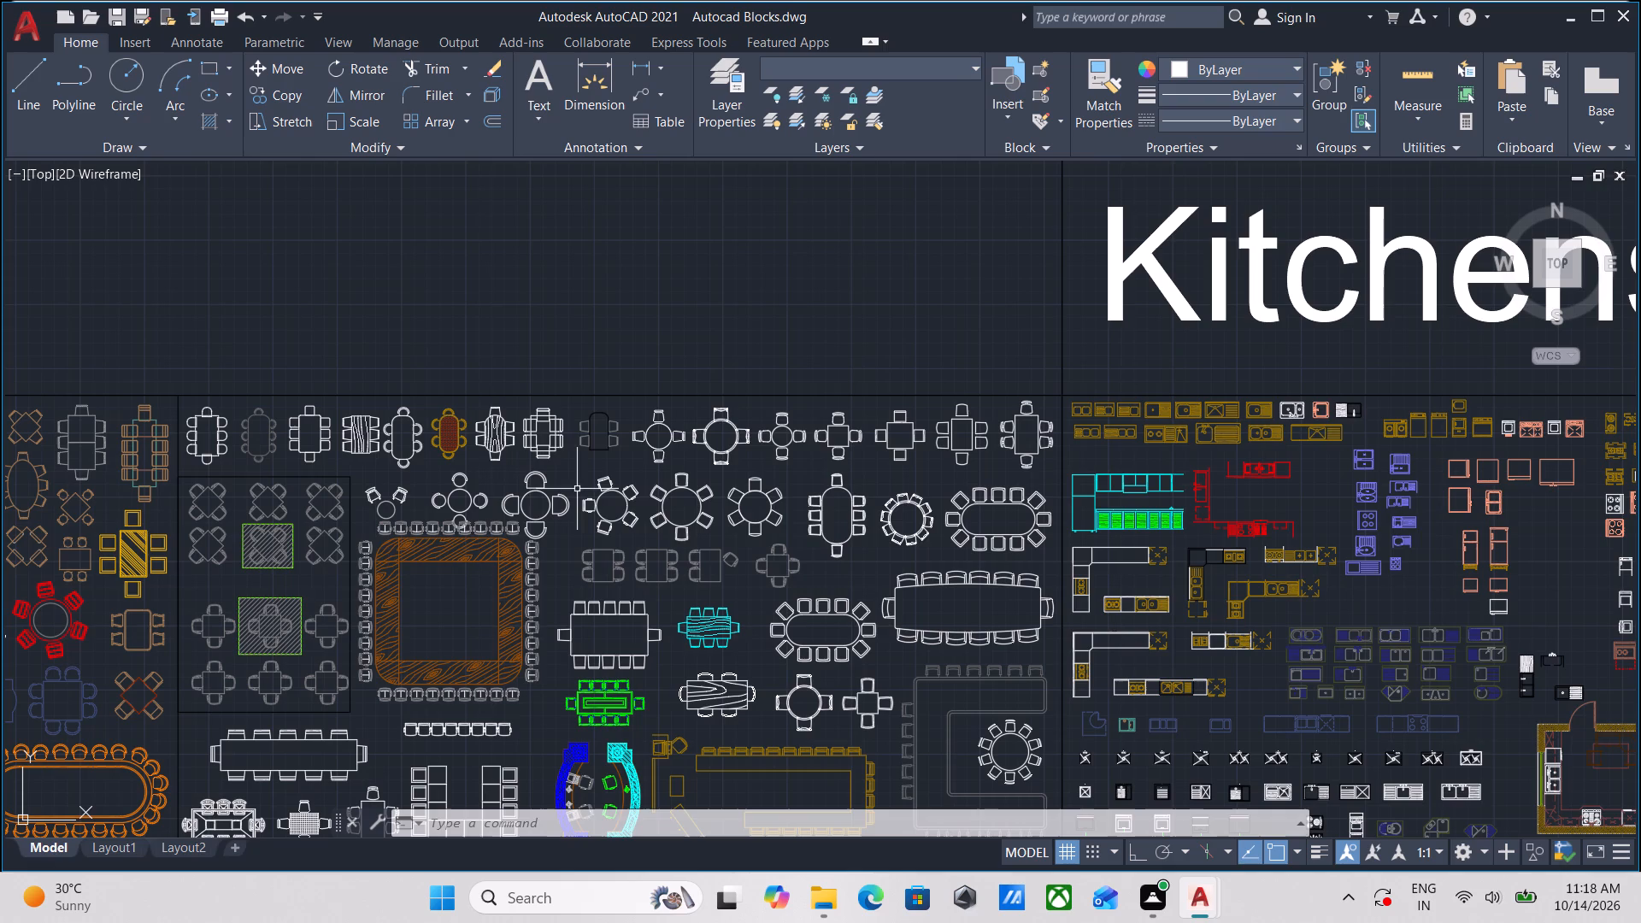
{"action": "scroll", "coordinate": [926, 484], "scroll_direction": "up", "scroll_amount": 2}
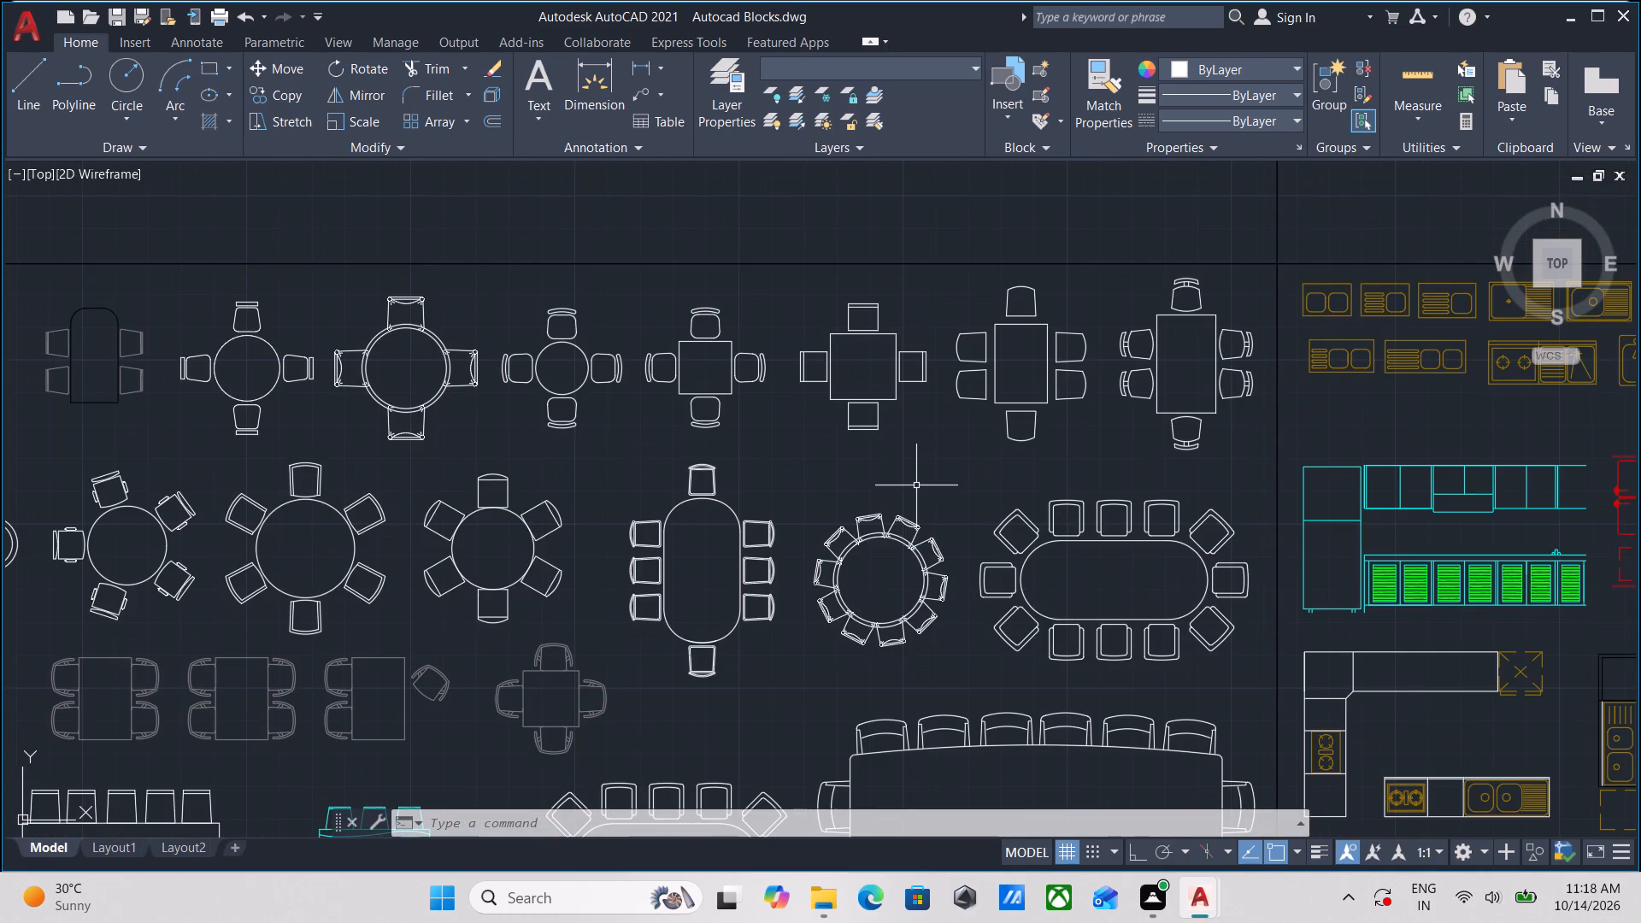
{"action": "scroll", "coordinate": [915, 485], "scroll_direction": "down", "scroll_amount": 2}
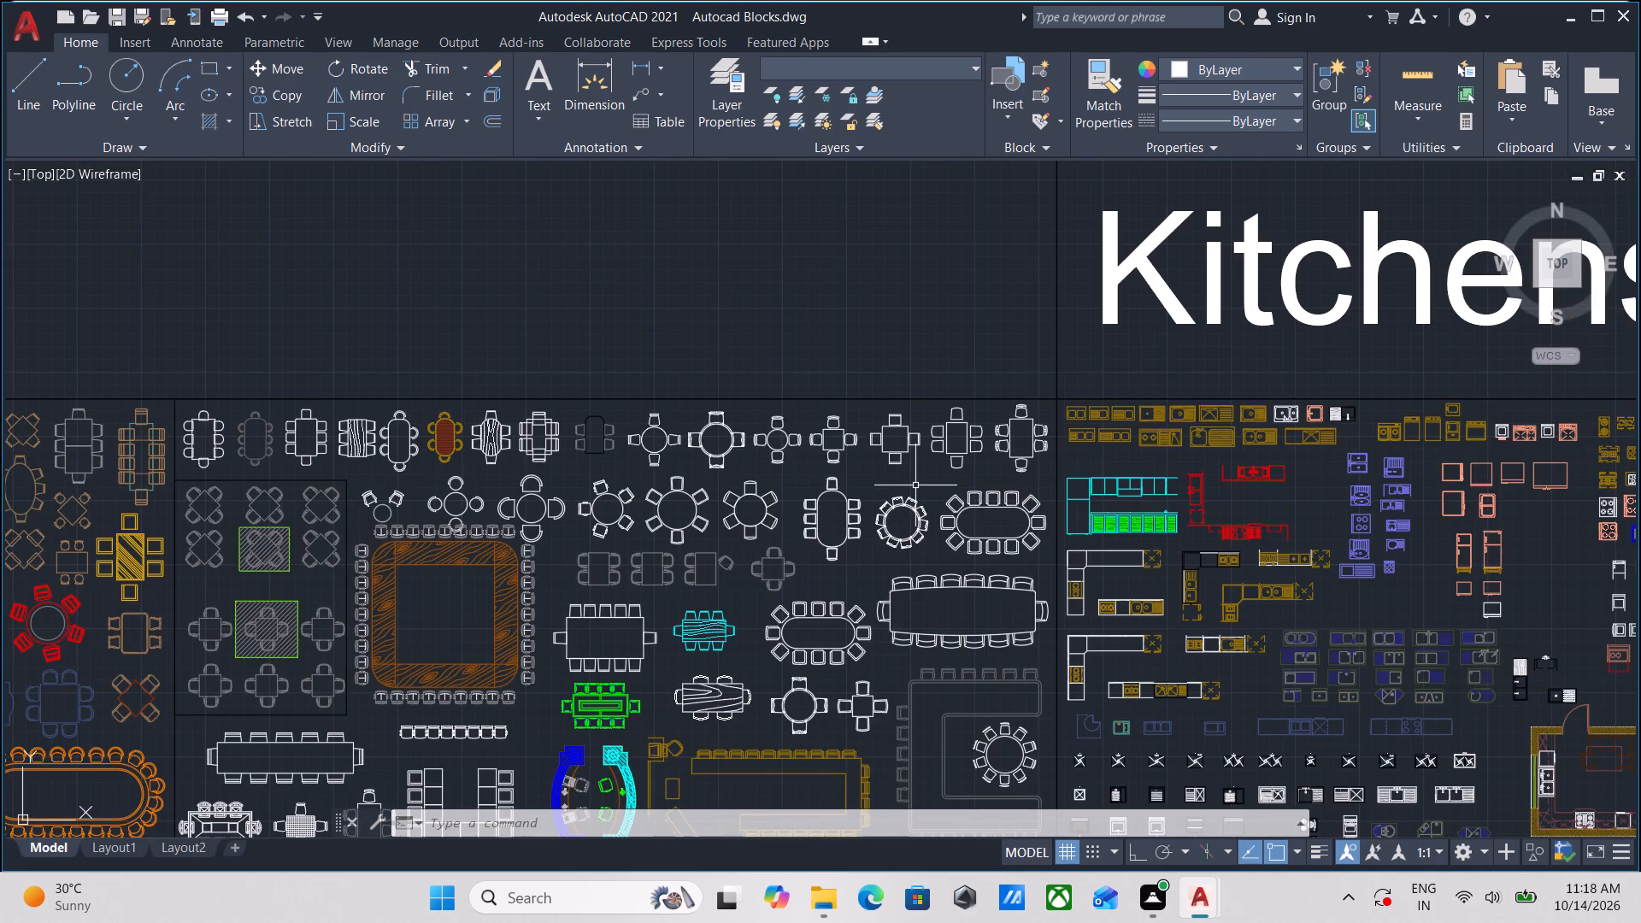
{"action": "scroll", "coordinate": [915, 485], "scroll_direction": "up", "scroll_amount": 3}
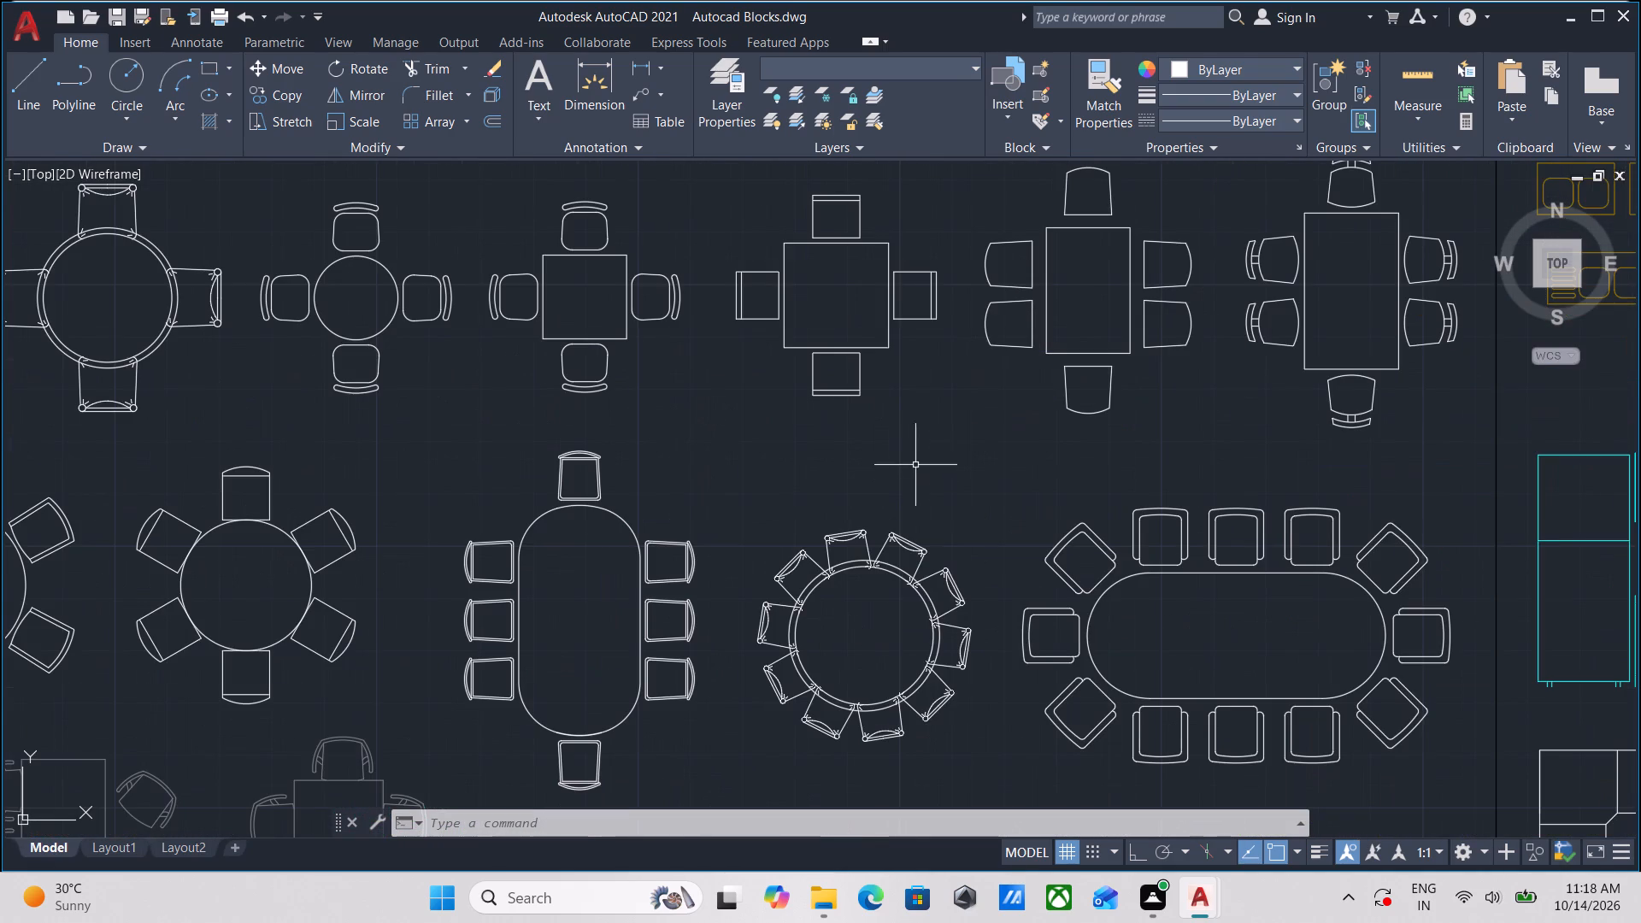
{"action": "scroll", "coordinate": [916, 442], "scroll_direction": "down", "scroll_amount": 1}
{"action": "middle_click_drag", "start_coordinate": [916, 442], "coordinate": [876, 495]}
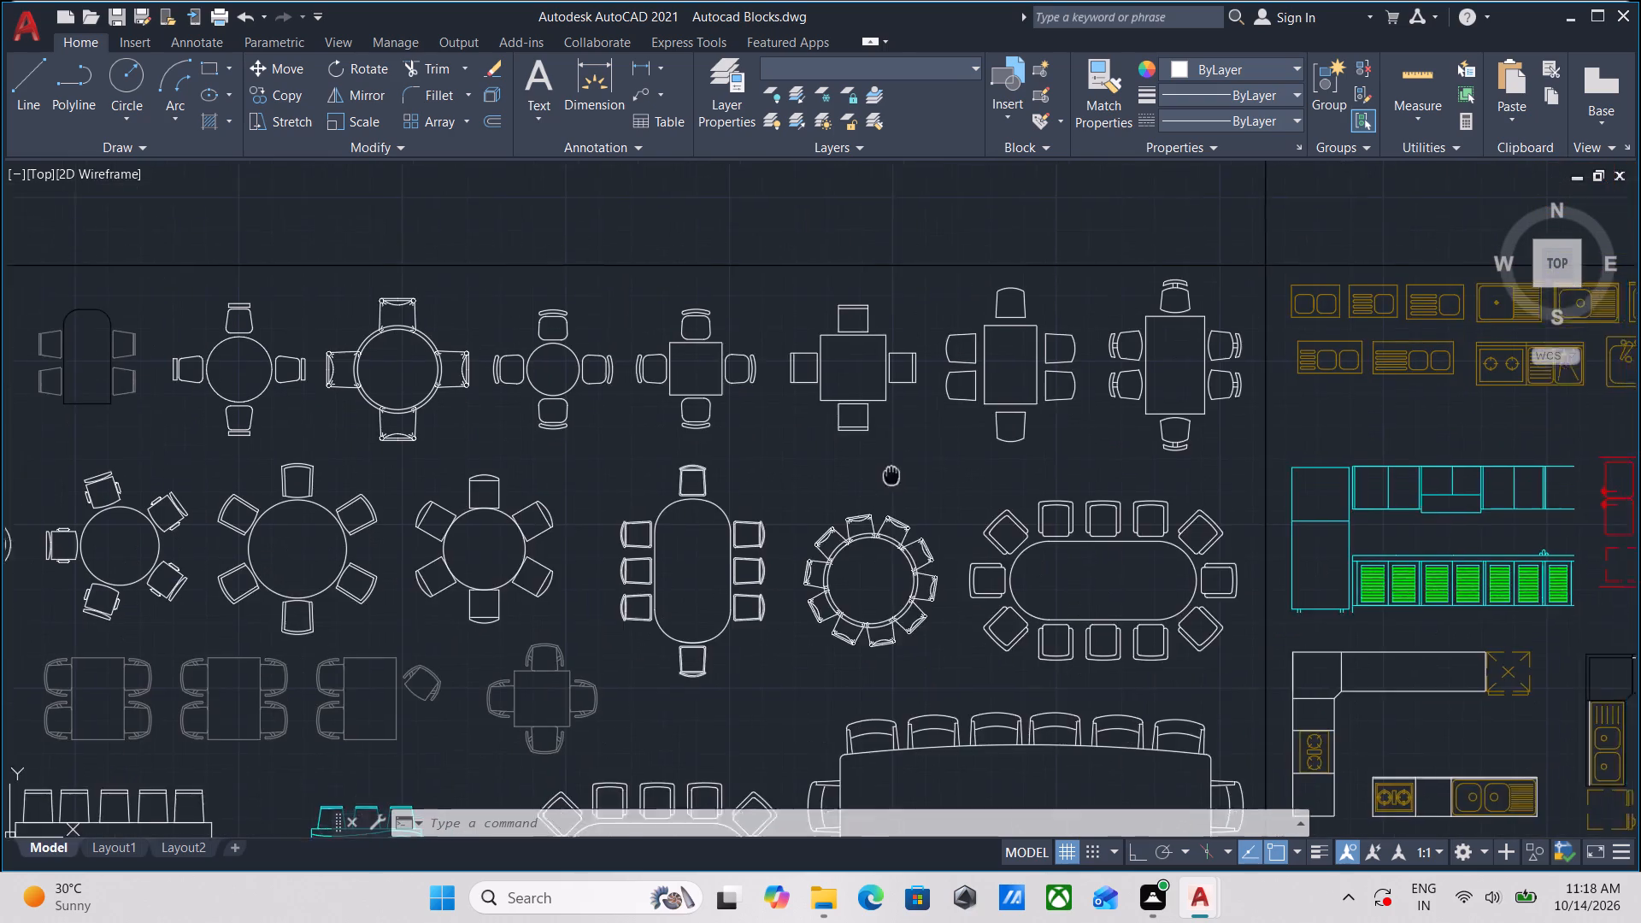
{"action": "middle_click_drag", "start_coordinate": [876, 495], "coordinate": [860, 512]}
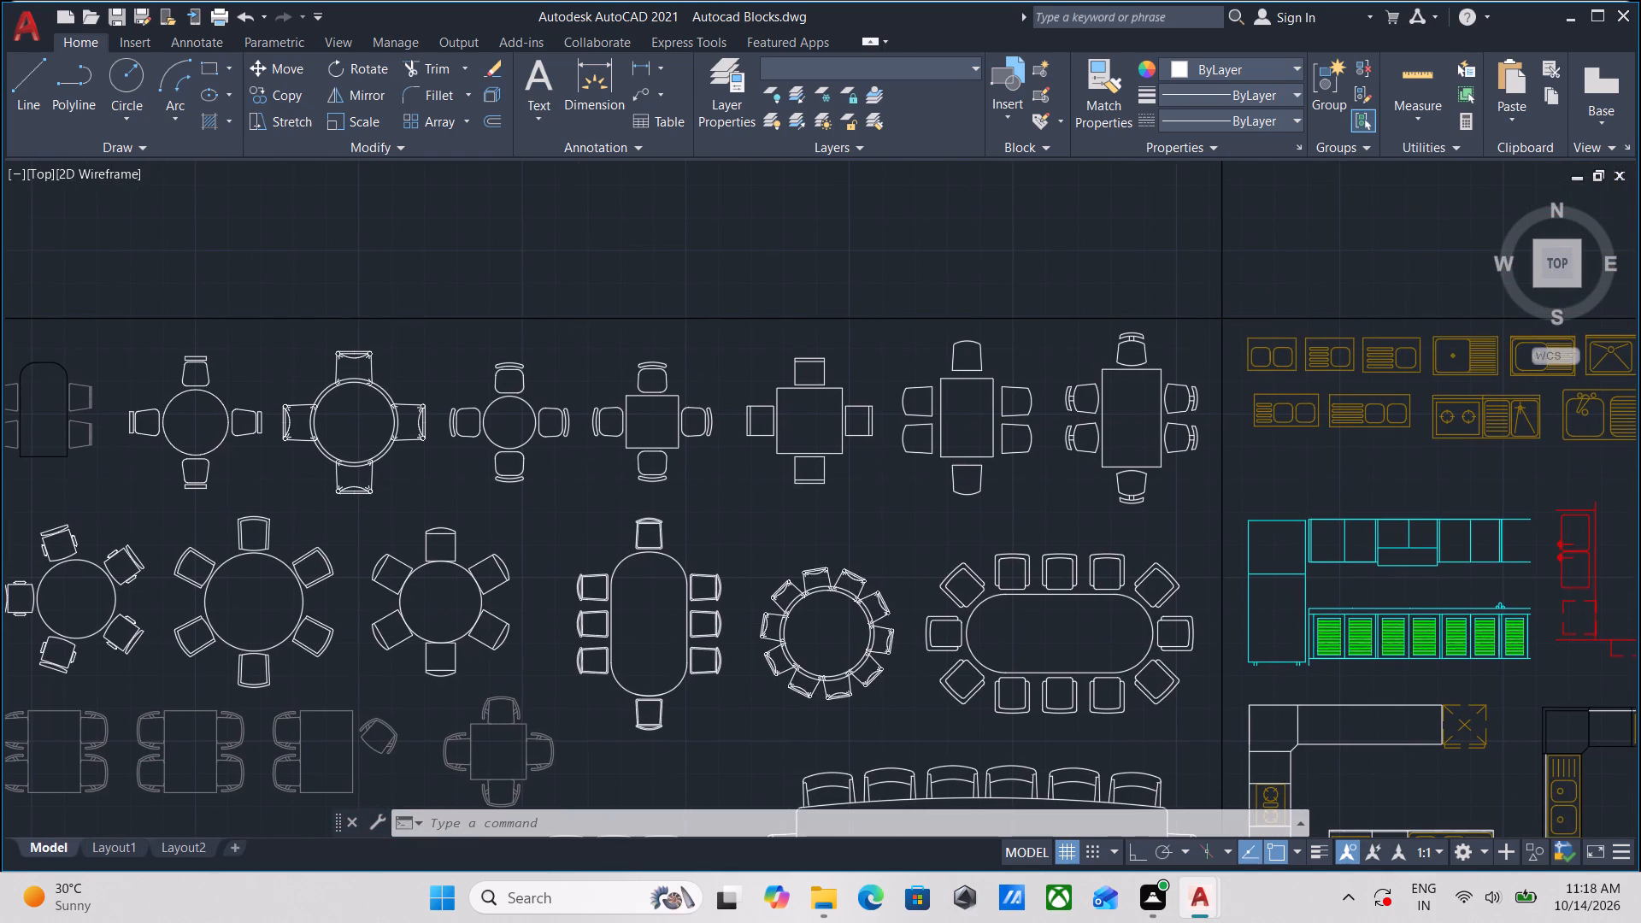
{"action": "scroll", "coordinate": [860, 510], "scroll_direction": "down", "scroll_amount": 1}
{"action": "middle_click_drag", "start_coordinate": [860, 510], "coordinate": [997, 338]}
{"action": "scroll", "coordinate": [997, 338], "scroll_direction": "down", "scroll_amount": 2}
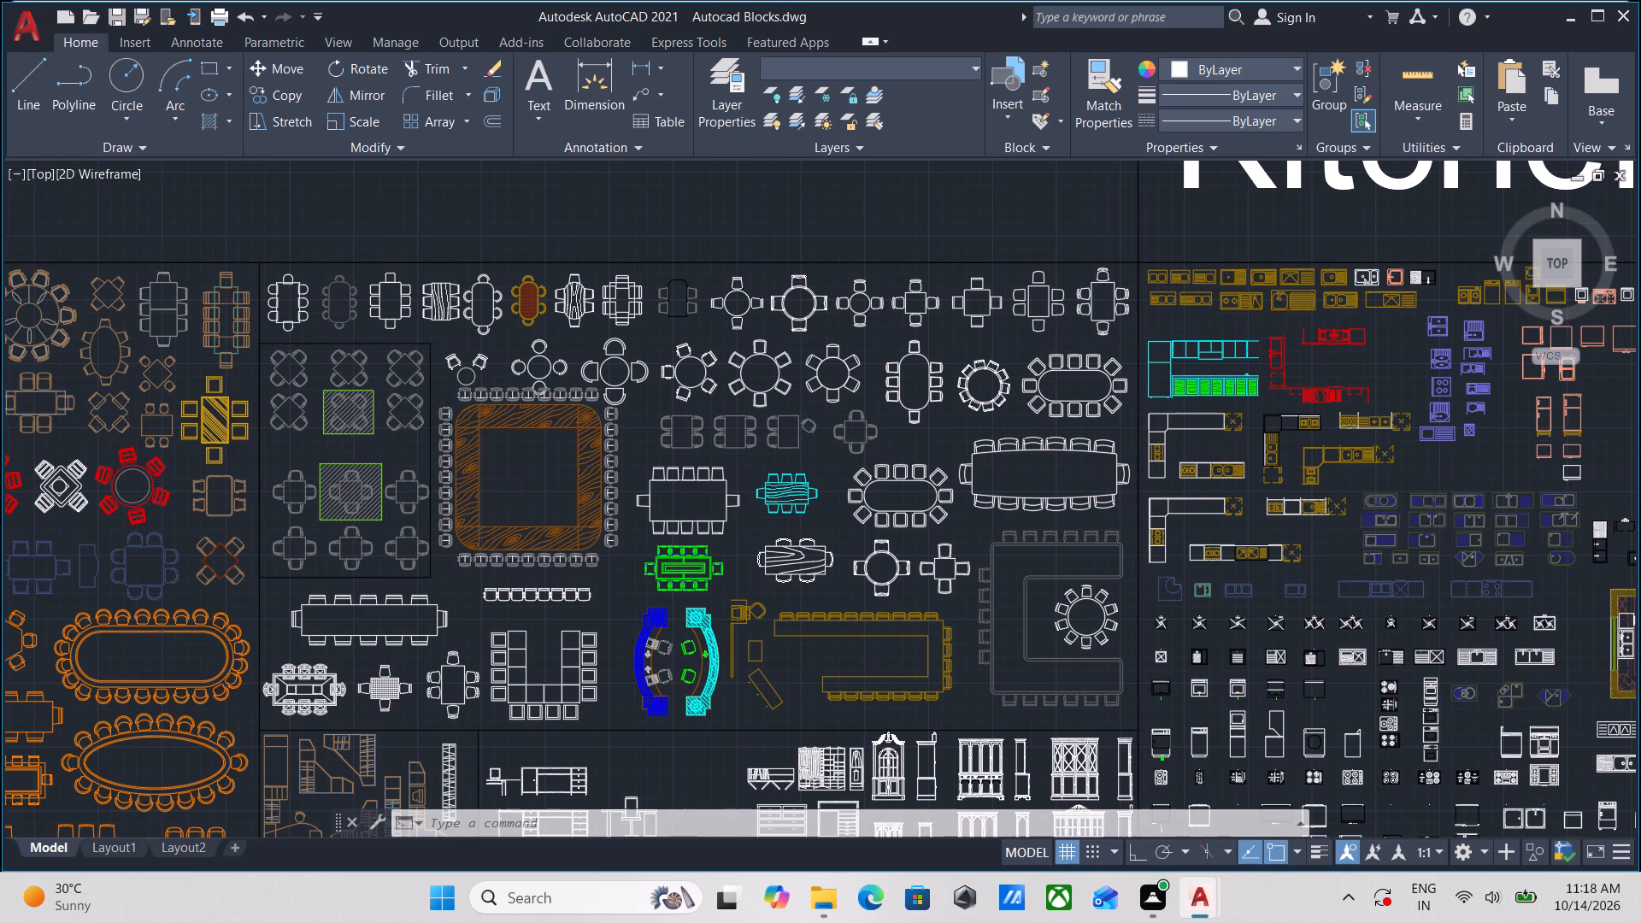
Examine the brown and red dining table sets surrounding the white diamond-shaped table with four chairs.
{"action": "scroll", "coordinate": [333, 386], "scroll_direction": "up", "scroll_amount": 3}
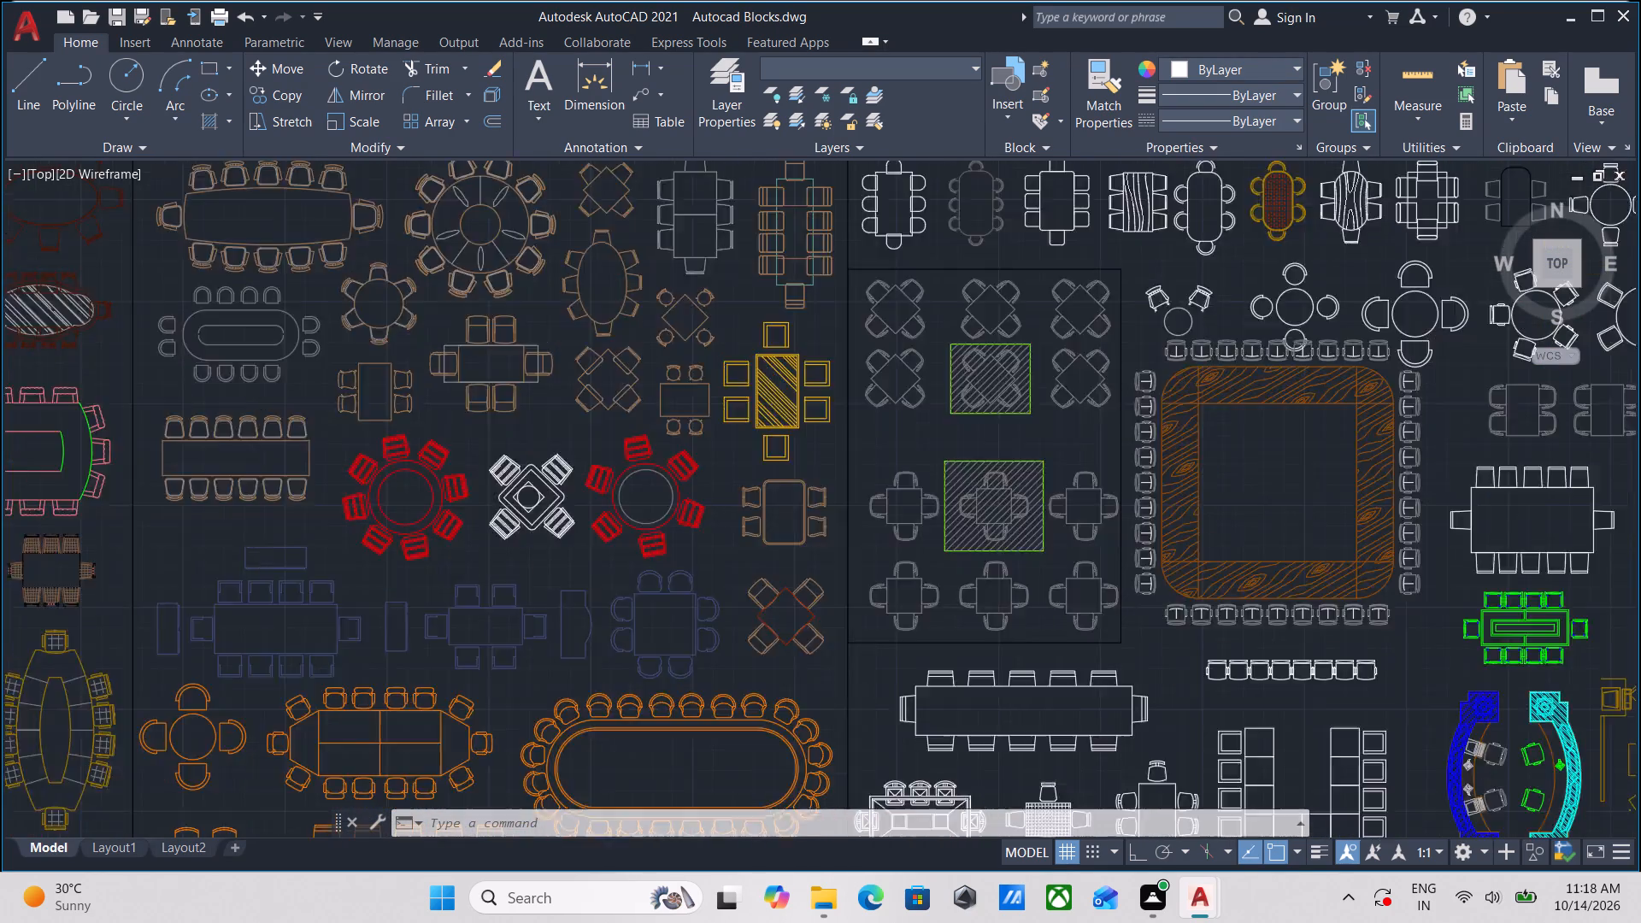
{"action": "scroll", "coordinate": [425, 387], "scroll_direction": "up", "scroll_amount": 1}
{"action": "scroll", "coordinate": [425, 387], "scroll_direction": "down", "scroll_amount": 1}
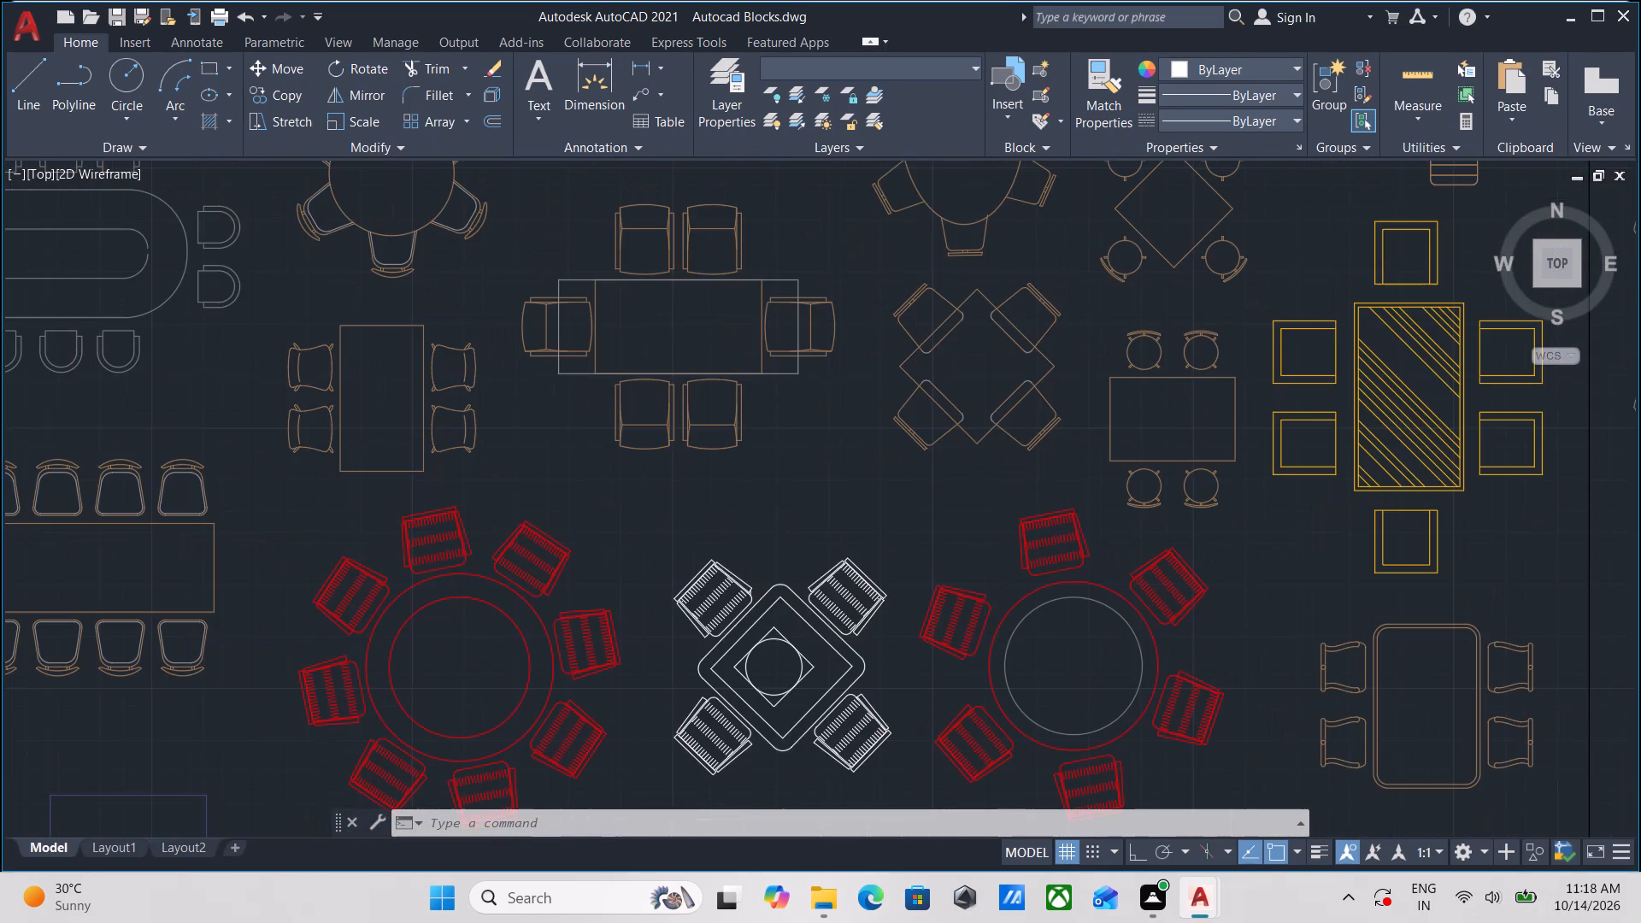
{"action": "scroll", "coordinate": [425, 387], "scroll_direction": "down", "scroll_amount": 2}
{"action": "middle_click_drag", "start_coordinate": [425, 387], "coordinate": [468, 405]}
{"action": "scroll", "coordinate": [608, 423], "scroll_direction": "up", "scroll_amount": 3}
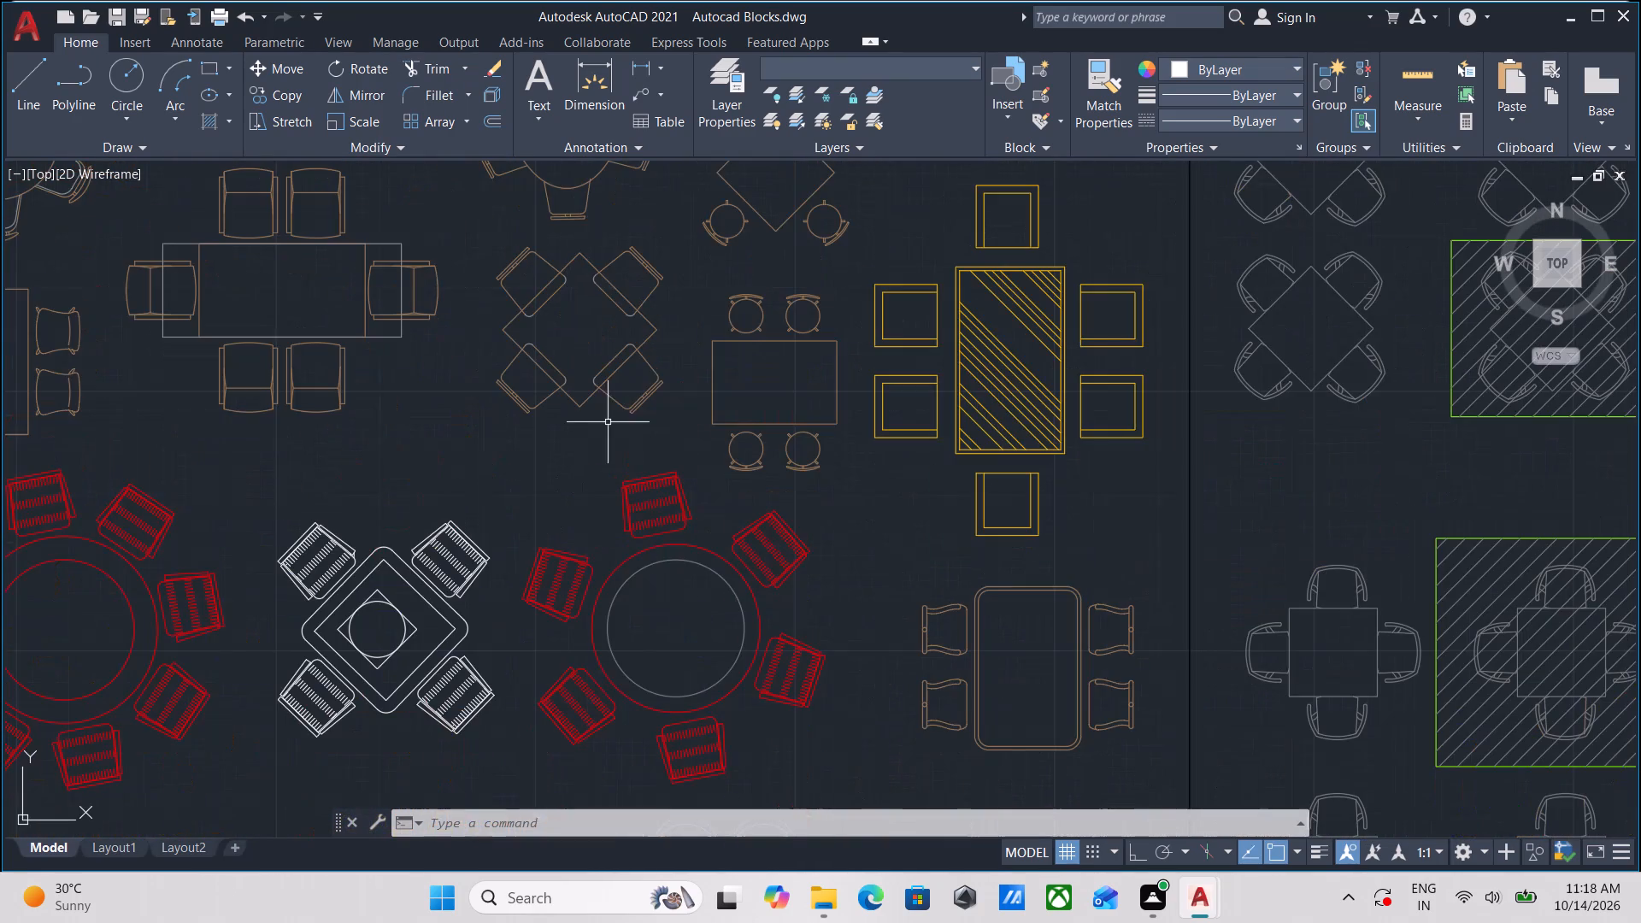
{"action": "scroll", "coordinate": [622, 434], "scroll_direction": "down", "scroll_amount": 1}
{"action": "middle_click_drag", "start_coordinate": [622, 434], "coordinate": [686, 456]}
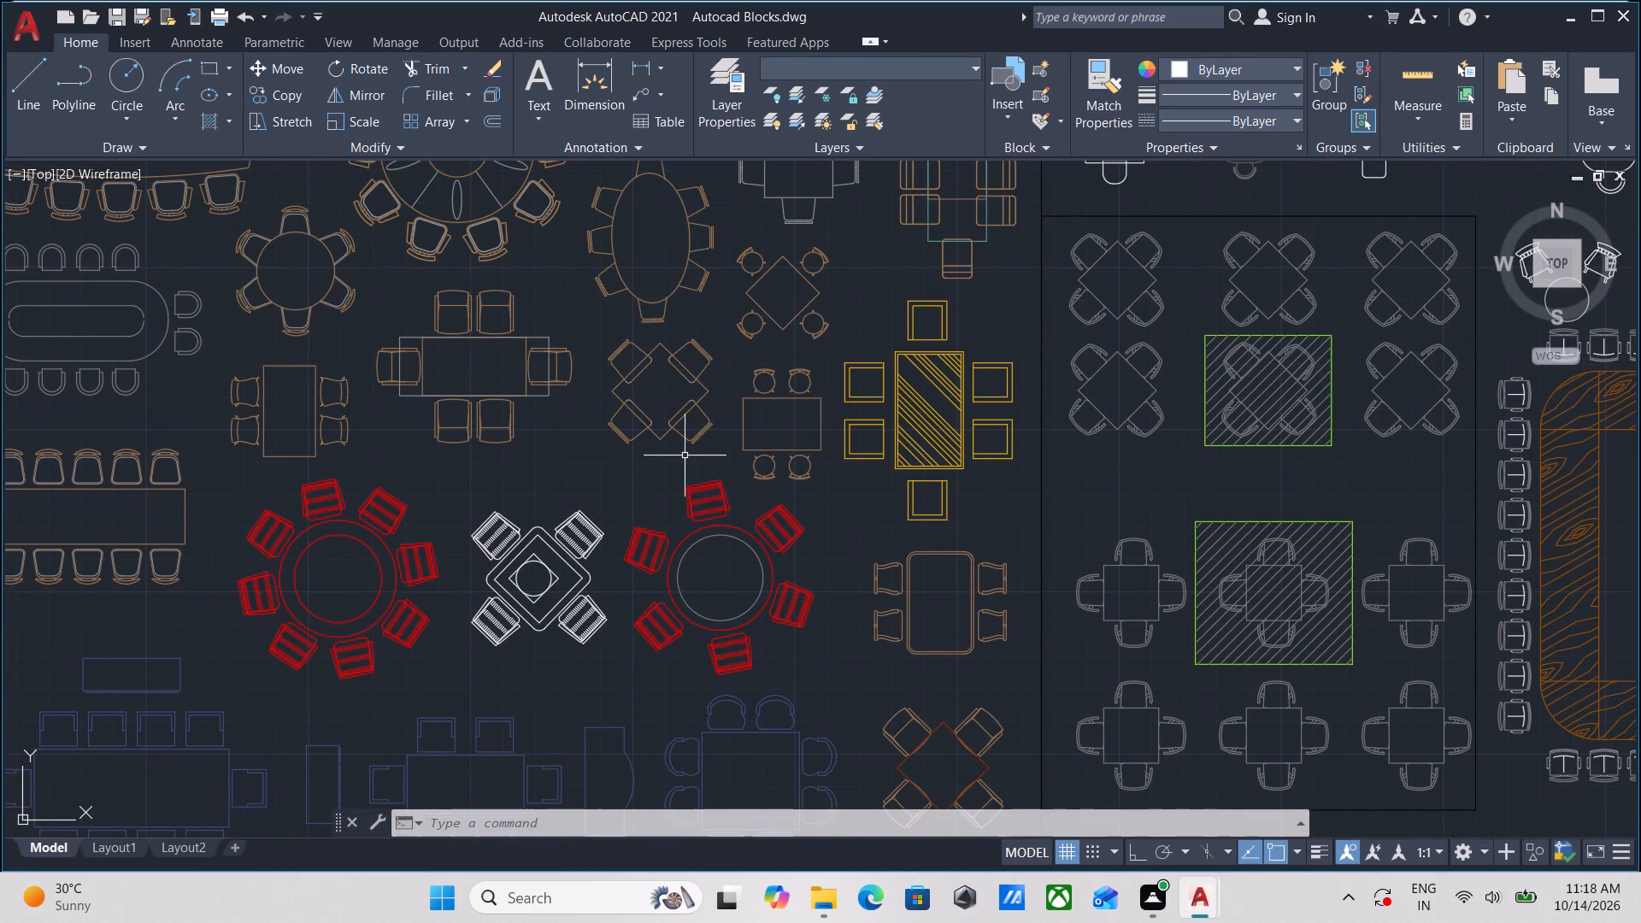
{"action": "scroll", "coordinate": [685, 456], "scroll_direction": "down", "scroll_amount": 1}
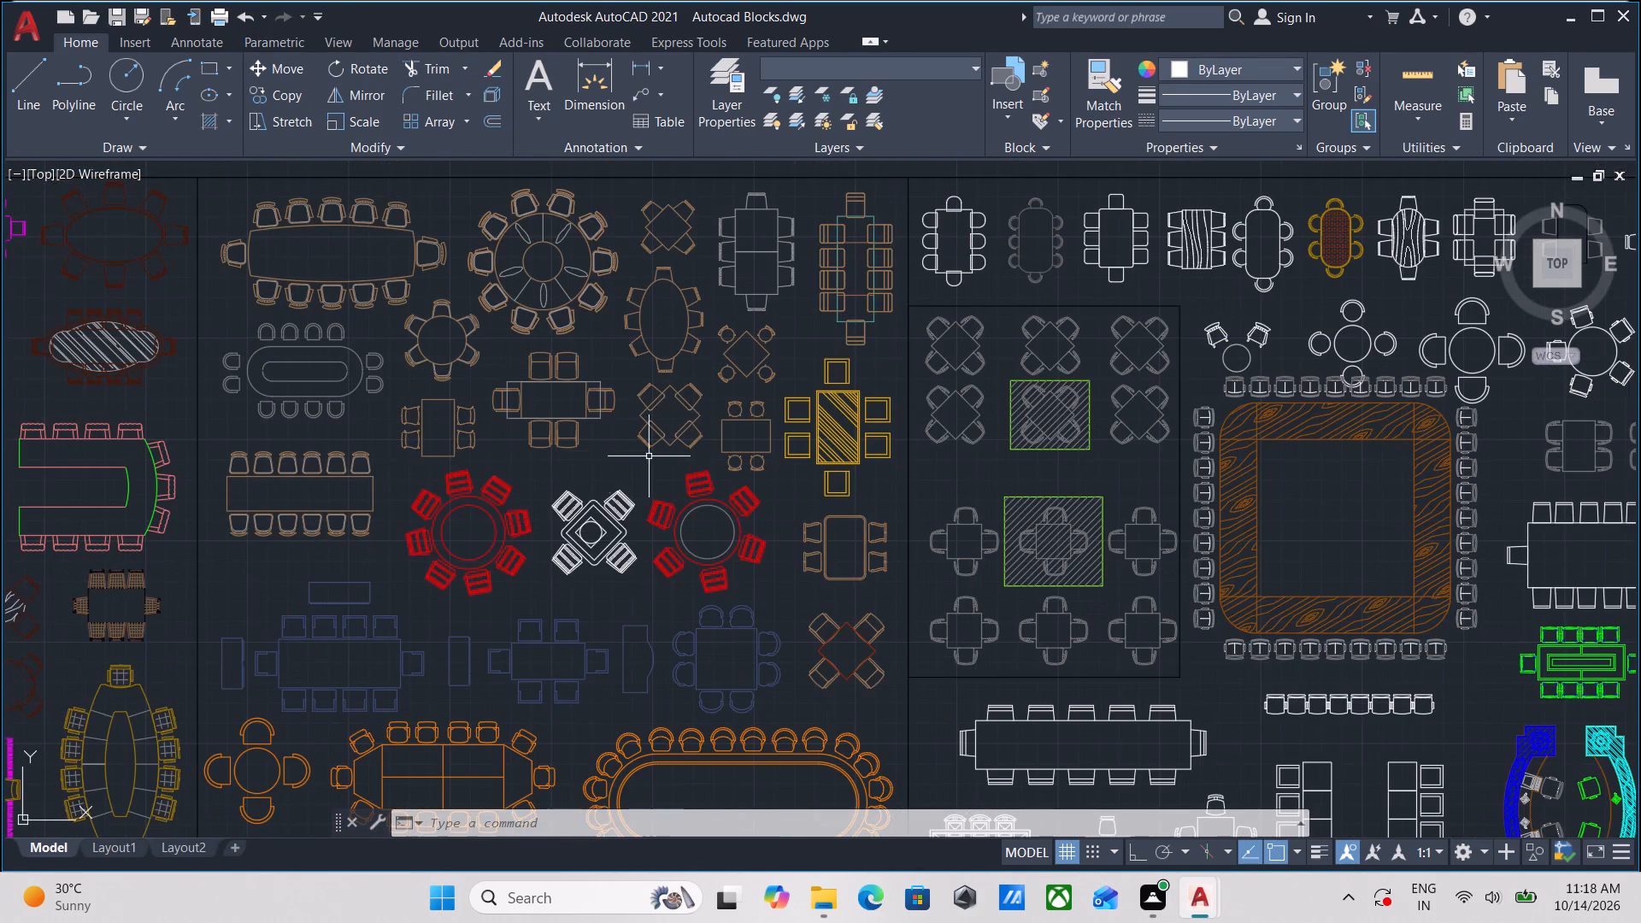
{"action": "middle_click_drag", "start_coordinate": [436, 464], "coordinate": [564, 303]}
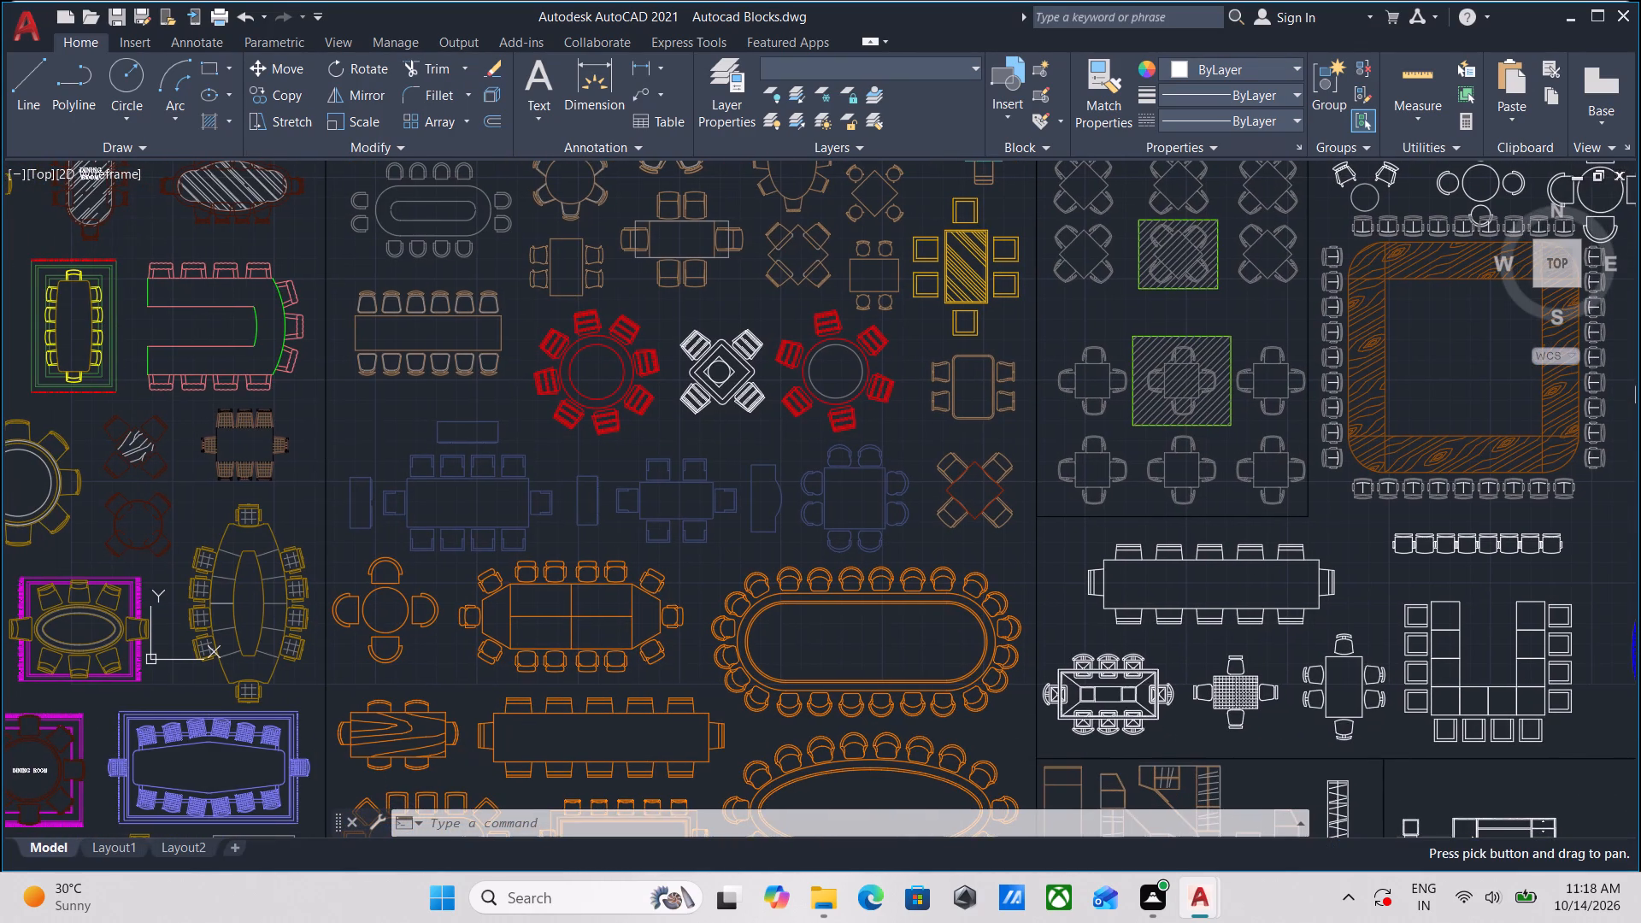
{"action": "middle_click_drag", "start_coordinate": [686, 315], "coordinate": [677, 449]}
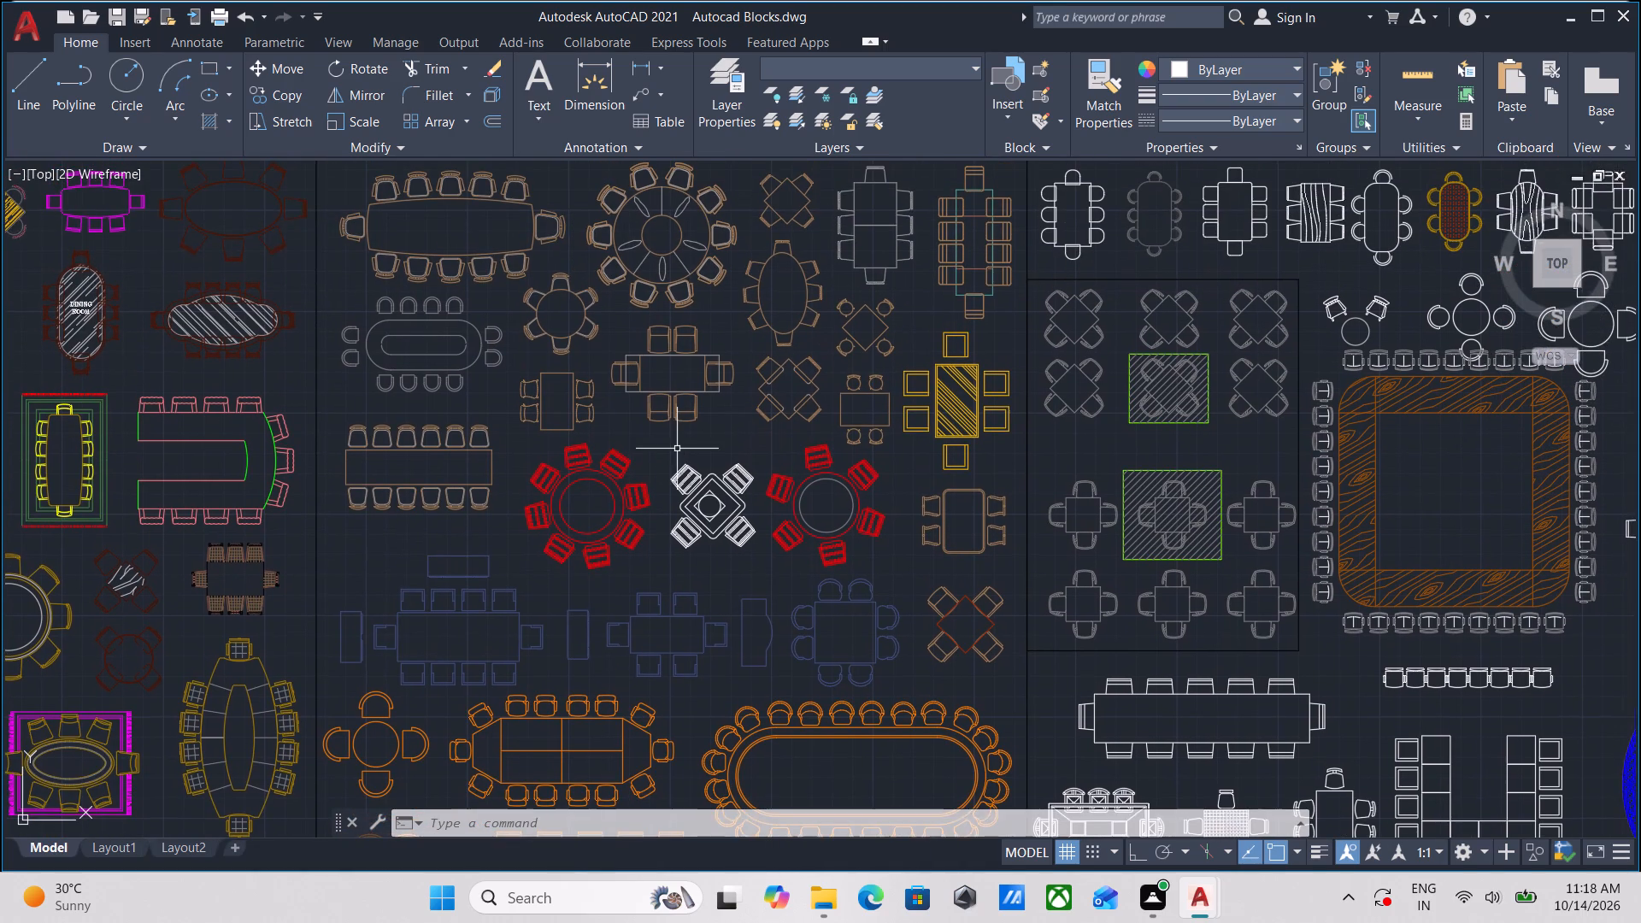
{"action": "middle_click_drag", "start_coordinate": [677, 449], "coordinate": [660, 495]}
{"action": "middle_click_drag", "start_coordinate": [660, 495], "coordinate": [630, 236]}
Compare the dining table groups again, focusing on the four- and six-seat sets near the red round tables.
{"action": "scroll", "coordinate": [630, 238], "scroll_direction": "down", "scroll_amount": 2}
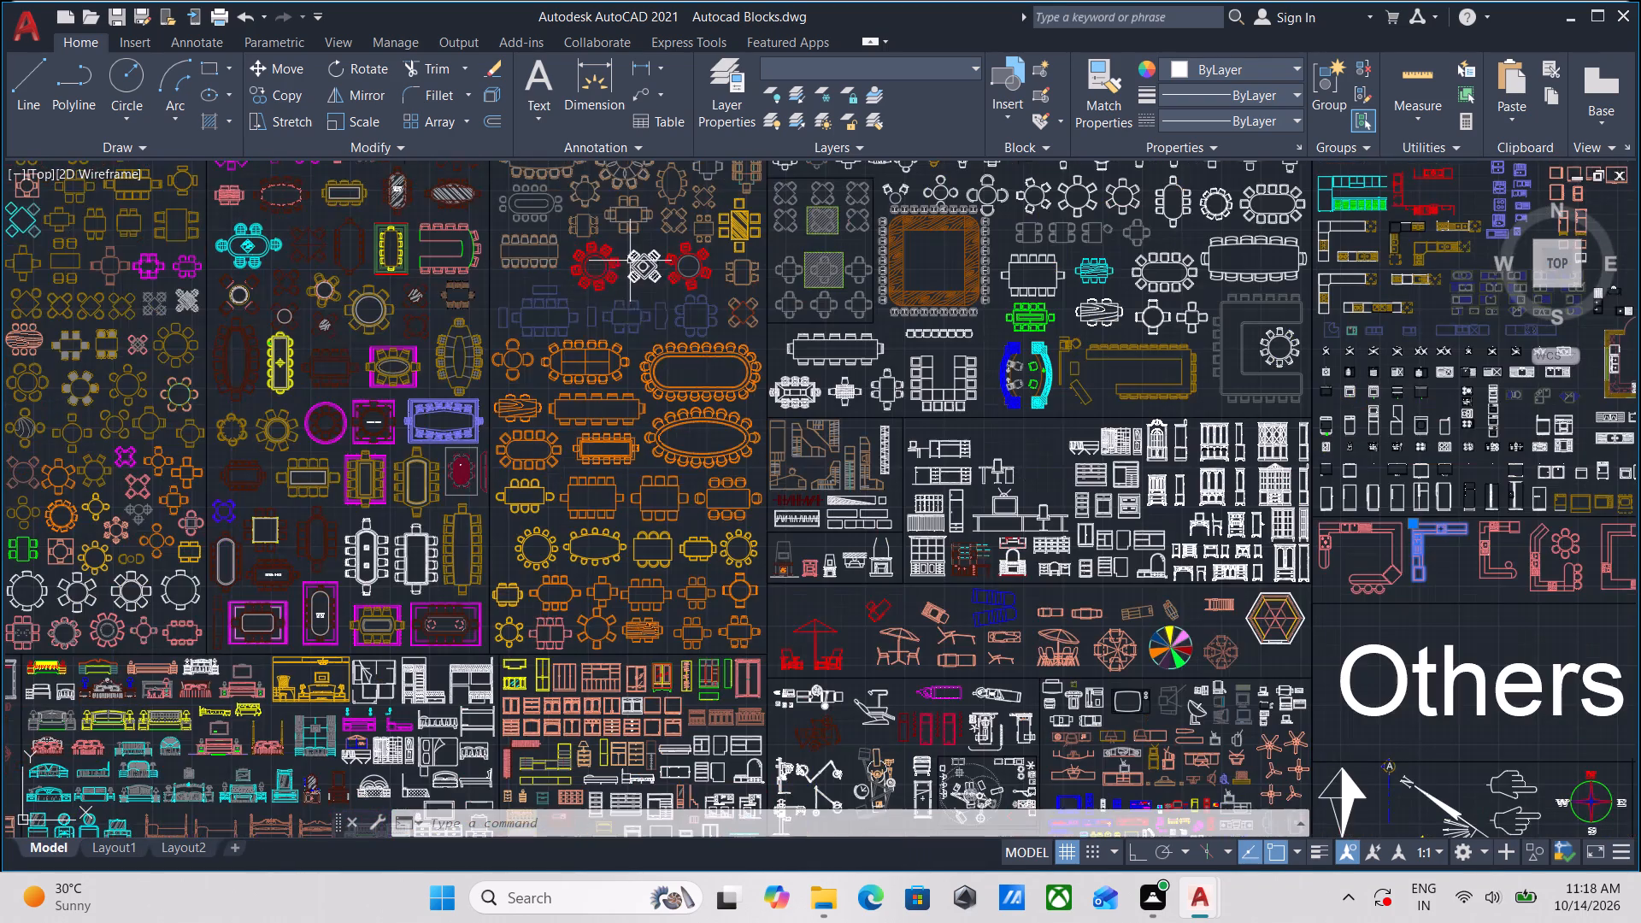
{"action": "scroll", "coordinate": [631, 265], "scroll_direction": "up", "scroll_amount": 1}
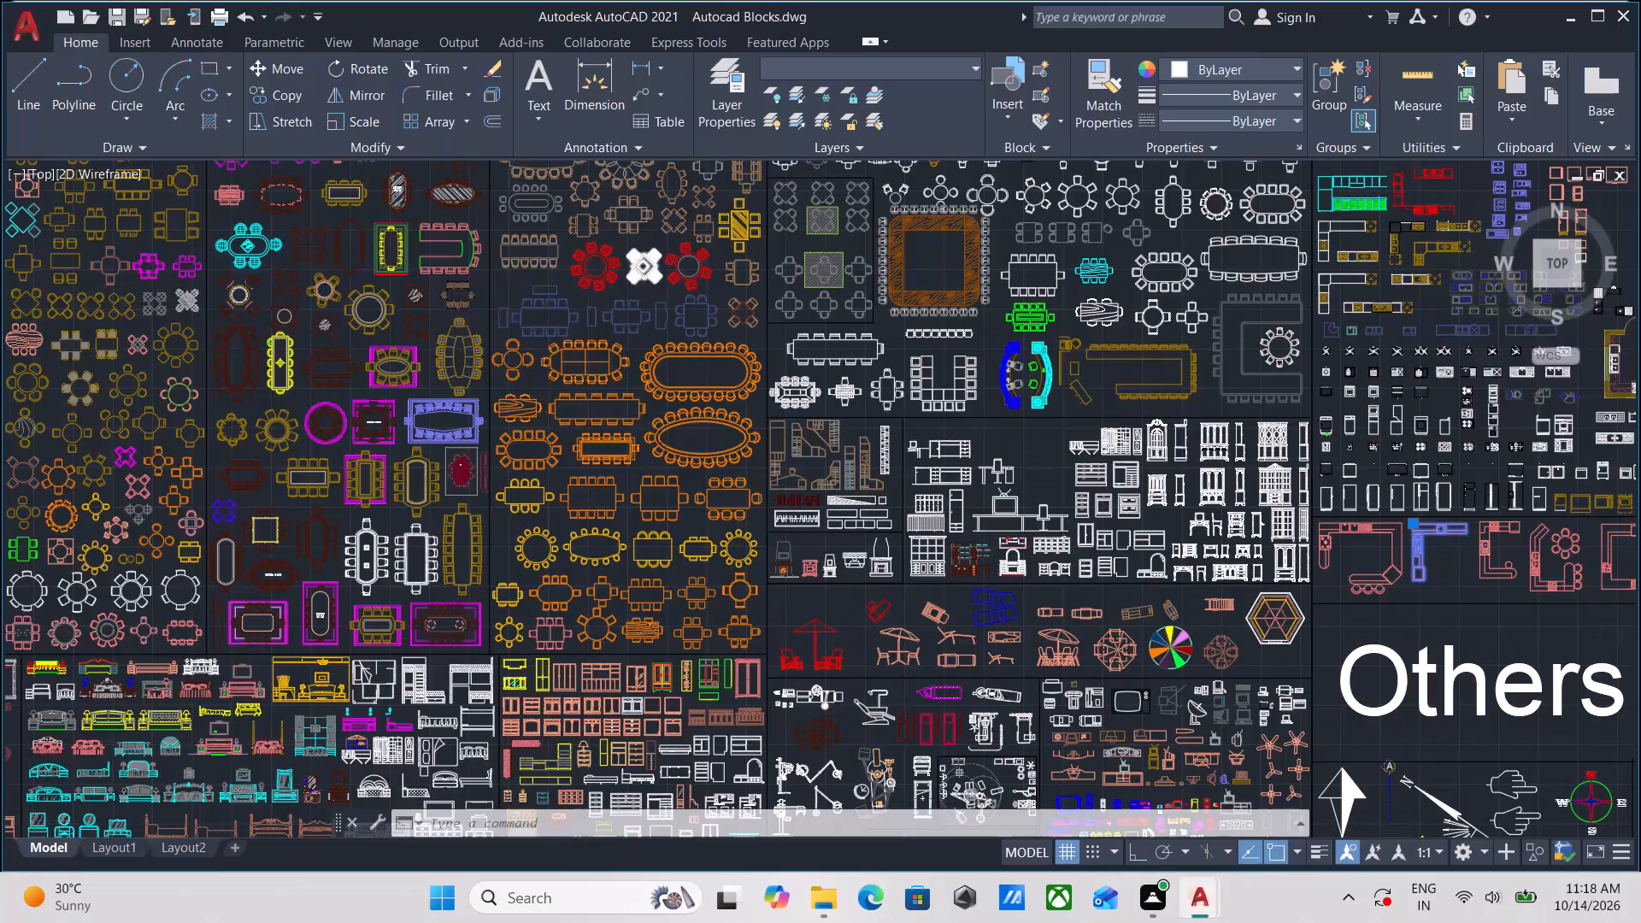
{"action": "scroll", "coordinate": [631, 265], "scroll_direction": "up", "scroll_amount": 1}
{"action": "middle_click_drag", "start_coordinate": [638, 217], "coordinate": [641, 373]}
{"action": "scroll", "coordinate": [620, 379], "scroll_direction": "down", "scroll_amount": 2}
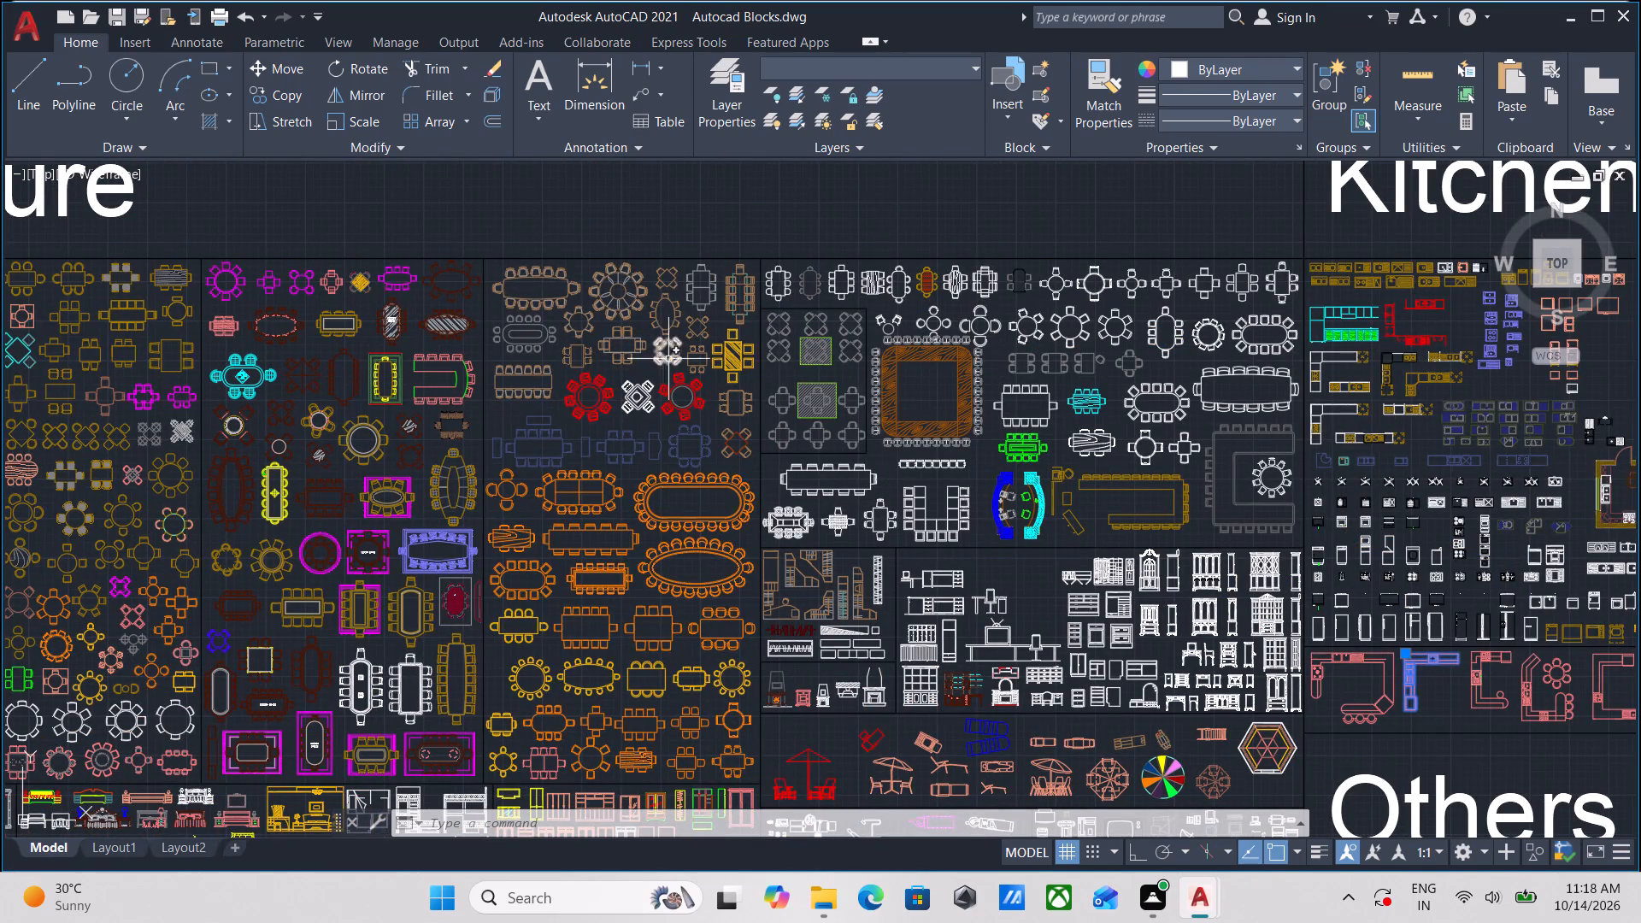
{"action": "scroll", "coordinate": [663, 386], "scroll_direction": "up", "scroll_amount": 3}
{"action": "middle_click_drag", "start_coordinate": [614, 332], "coordinate": [595, 400]}
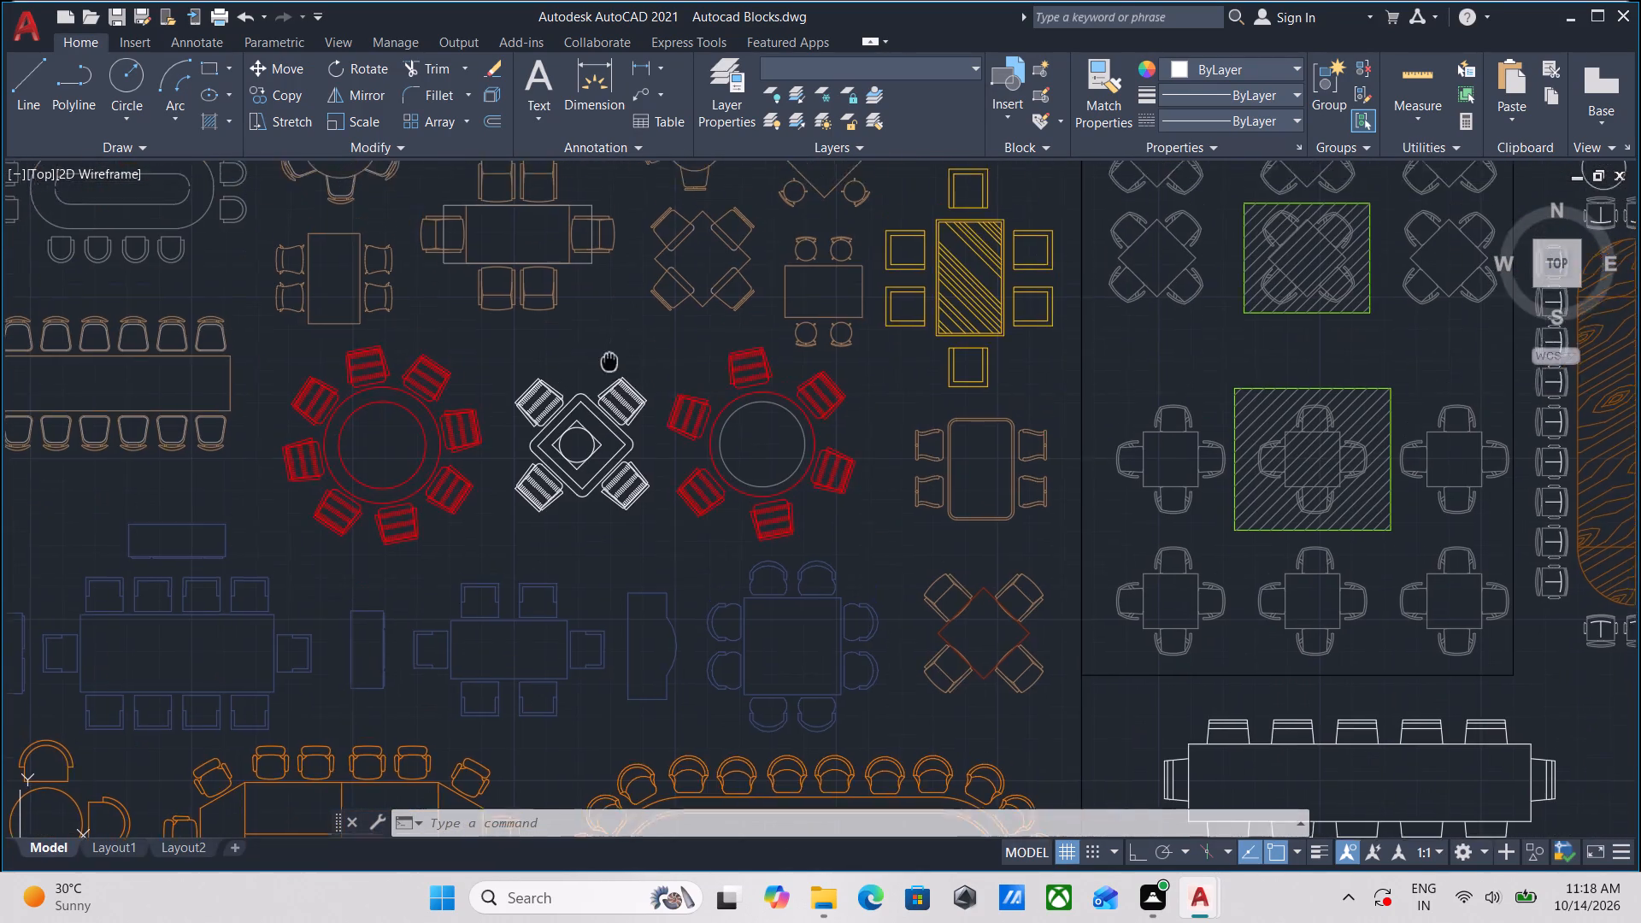
{"action": "middle_click_drag", "start_coordinate": [595, 400], "coordinate": [550, 493]}
{"action": "scroll", "coordinate": [563, 474], "scroll_direction": "up", "scroll_amount": 1}
{"action": "scroll", "coordinate": [574, 370], "scroll_direction": "down", "scroll_amount": 1}
{"action": "middle_click_drag", "start_coordinate": [574, 388], "coordinate": [564, 468]}
{"action": "middle_click_drag", "start_coordinate": [559, 418], "coordinate": [556, 514]}
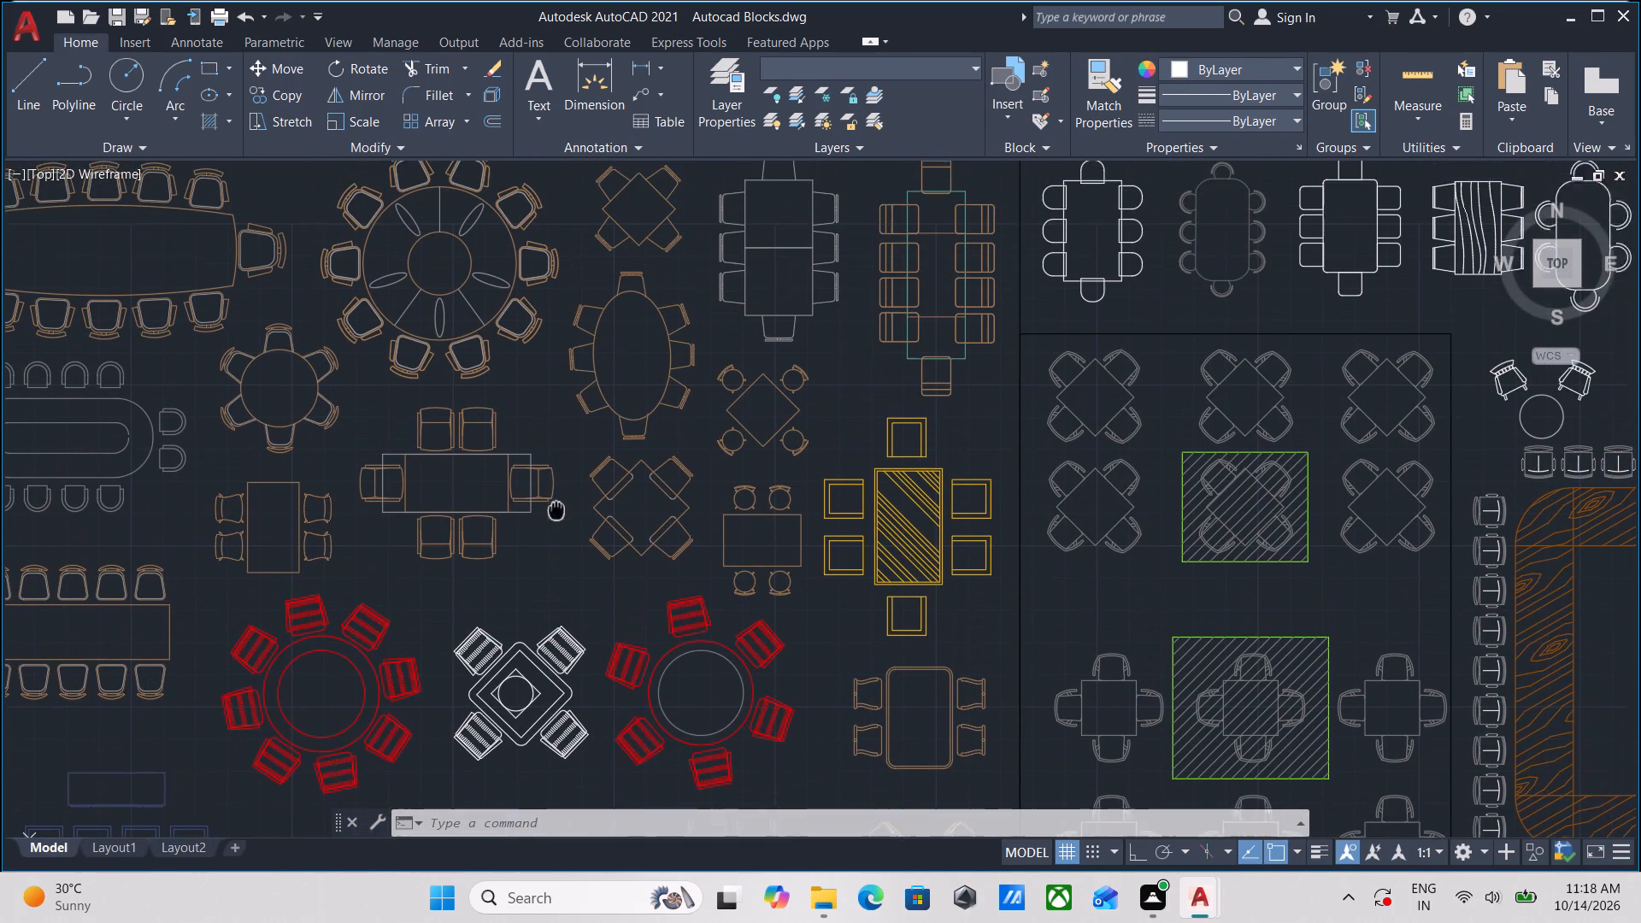
{"action": "middle_click_drag", "start_coordinate": [556, 514], "coordinate": [553, 528]}
Compare the dining table groups once more, from the large orange sets back to the brown sets above the red round tables.
{"action": "scroll", "coordinate": [508, 397], "scroll_direction": "down", "scroll_amount": 1}
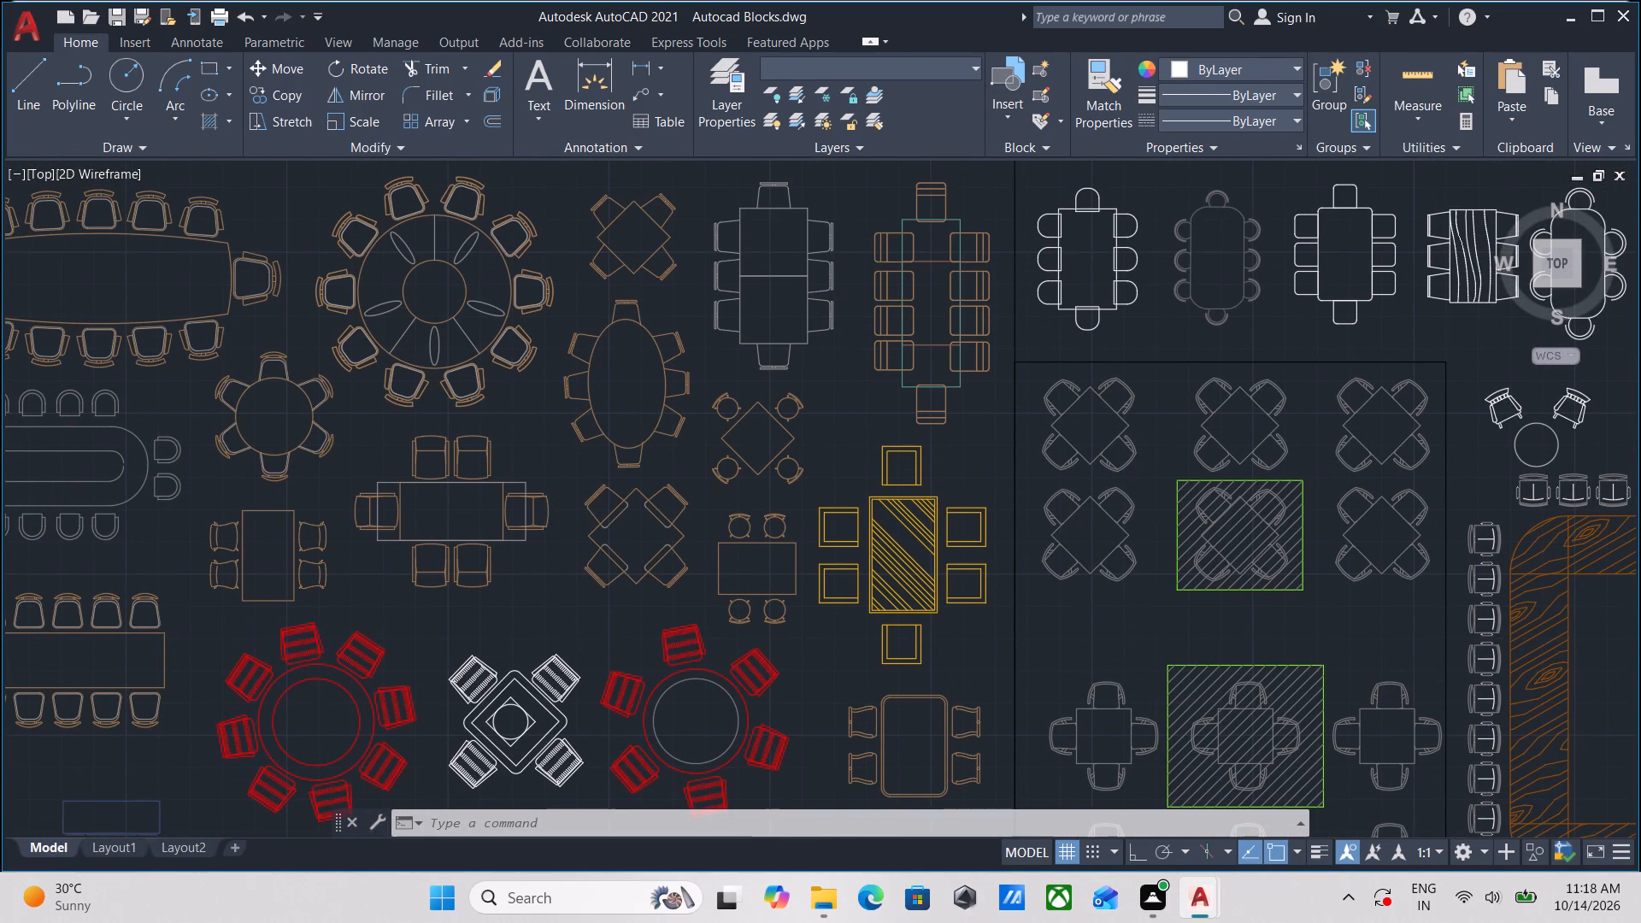
{"action": "middle_click_drag", "start_coordinate": [519, 398], "coordinate": [685, 243]}
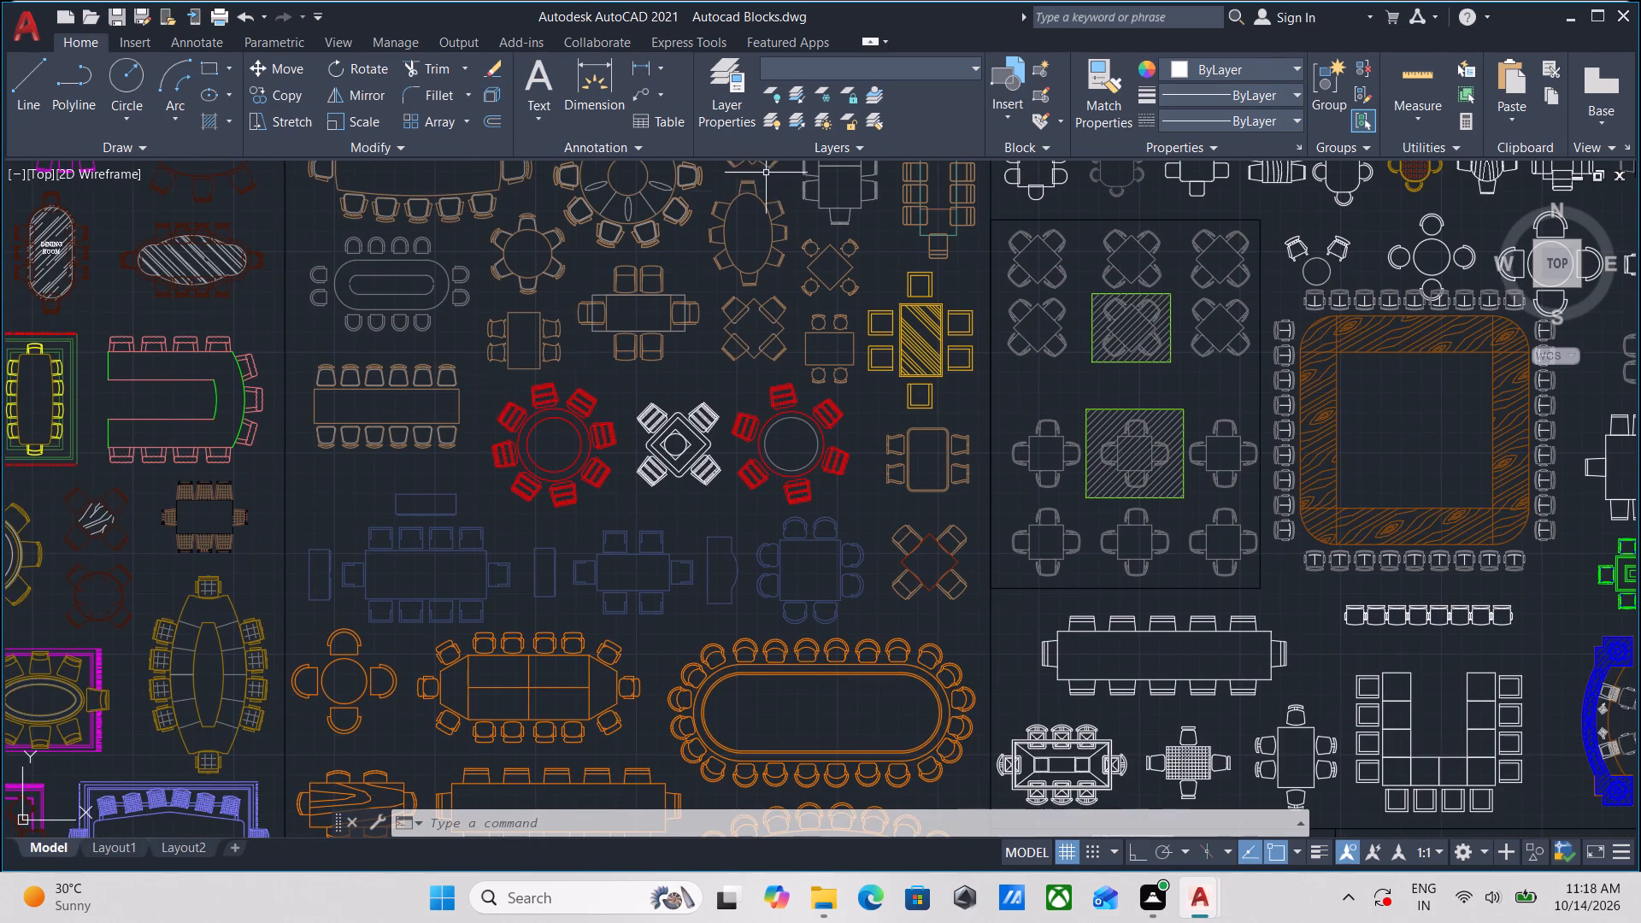
{"action": "middle_click", "coordinate": [771, 168]}
{"action": "scroll", "coordinate": [771, 168], "scroll_direction": "down", "scroll_amount": 1}
{"action": "middle_click_drag", "start_coordinate": [637, 298], "coordinate": [775, 150]}
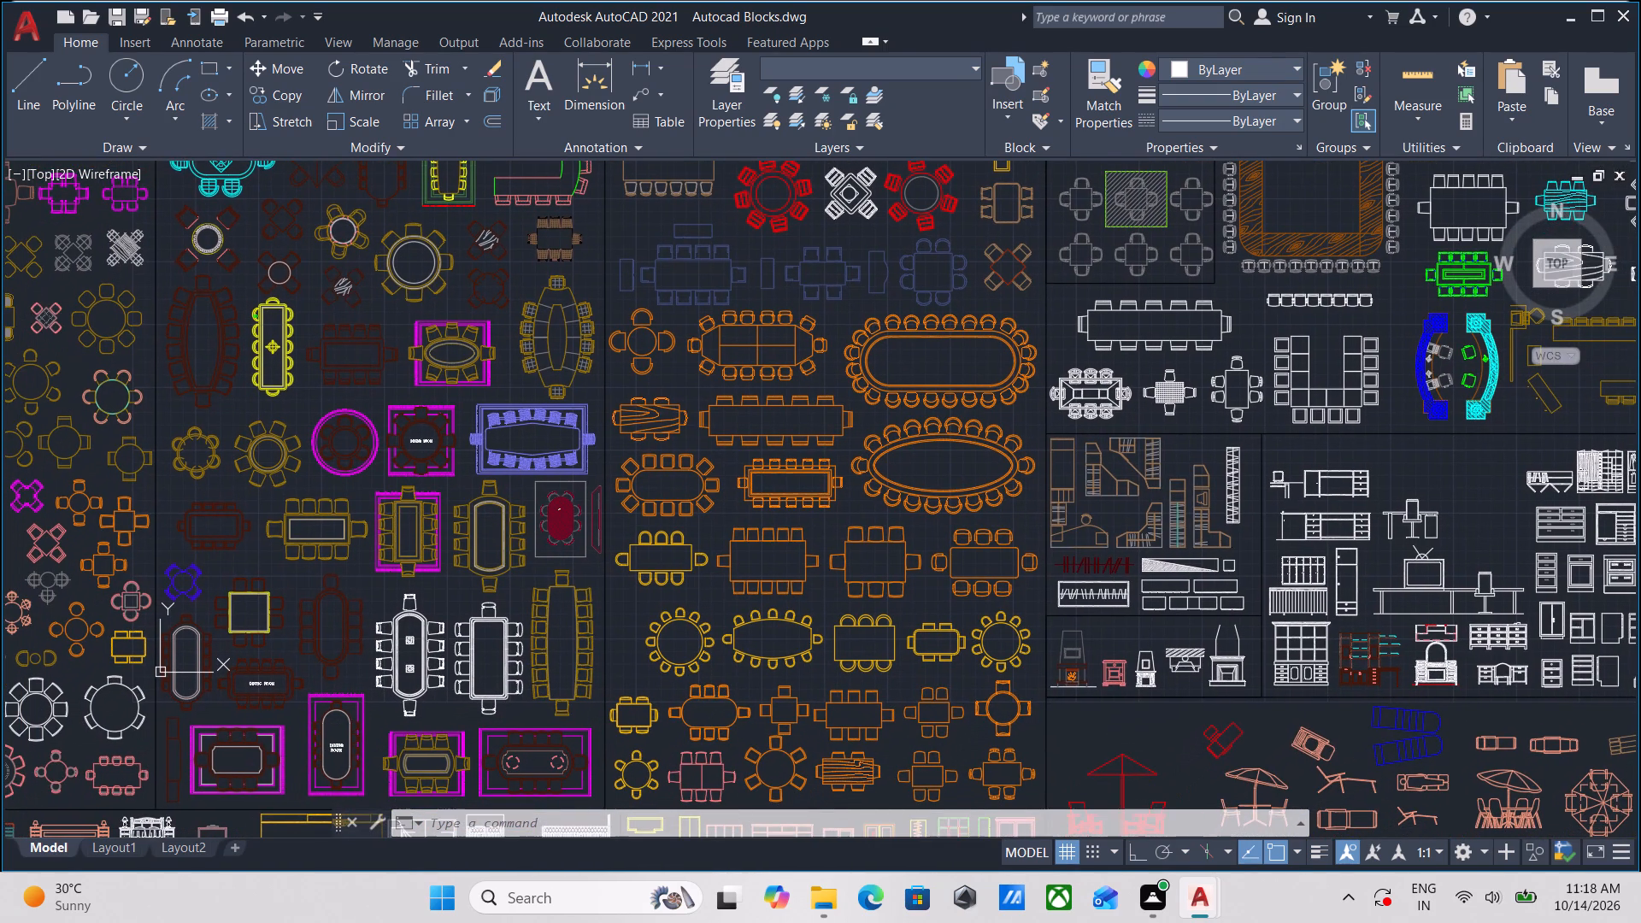
{"action": "middle_click_drag", "start_coordinate": [775, 150], "coordinate": [1061, 116]}
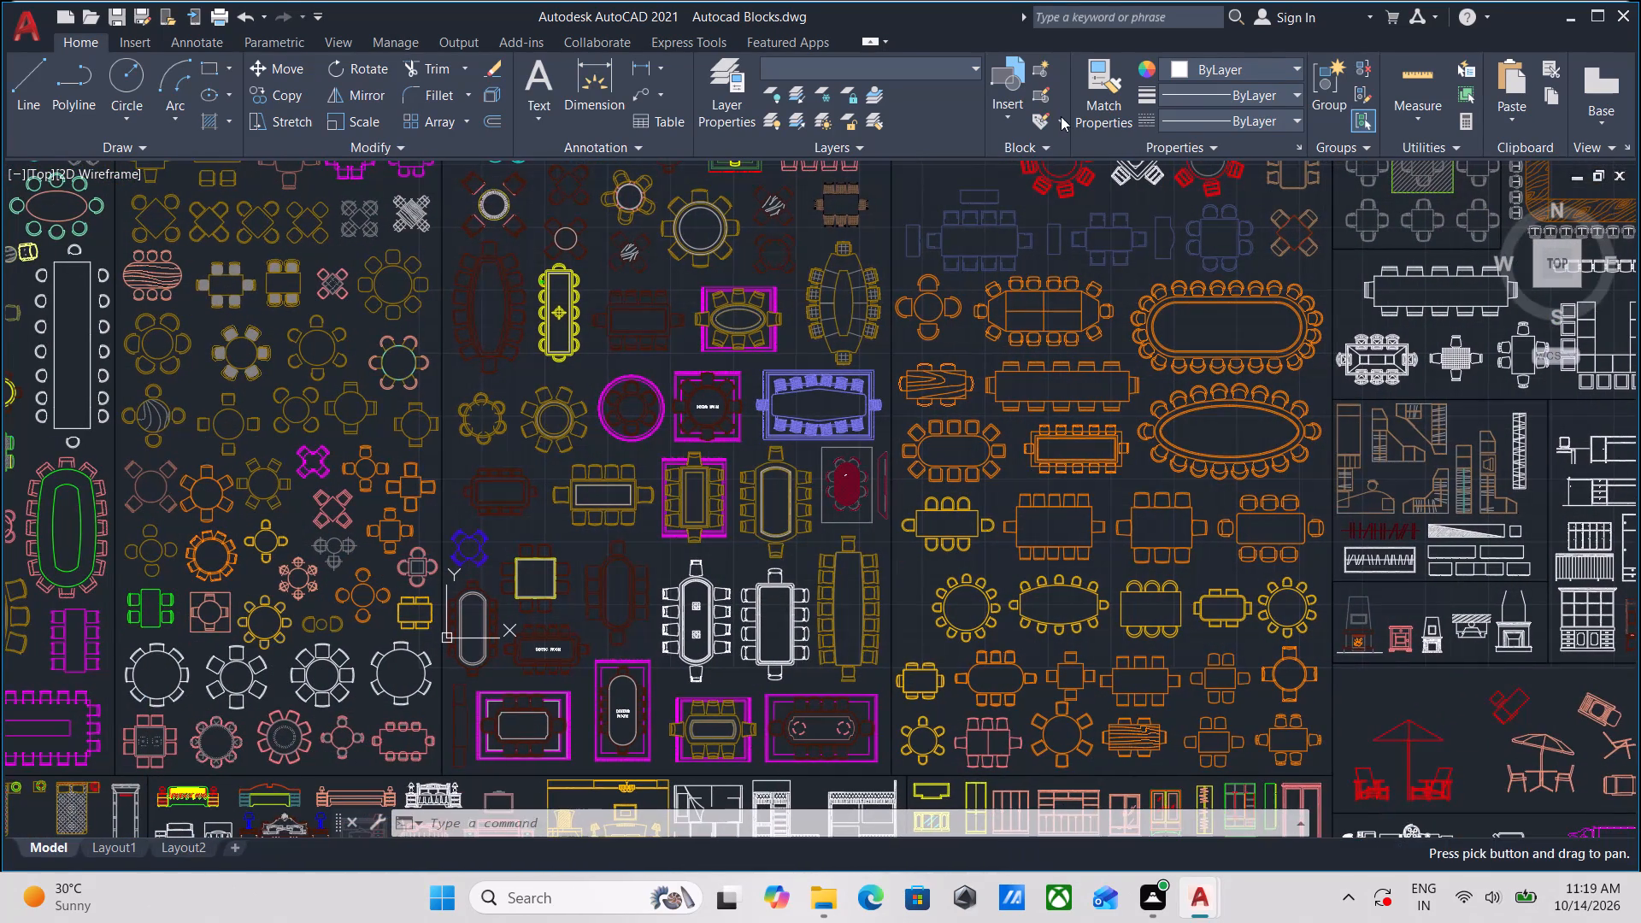
{"action": "middle_click_drag", "start_coordinate": [1061, 116], "coordinate": [998, 240]}
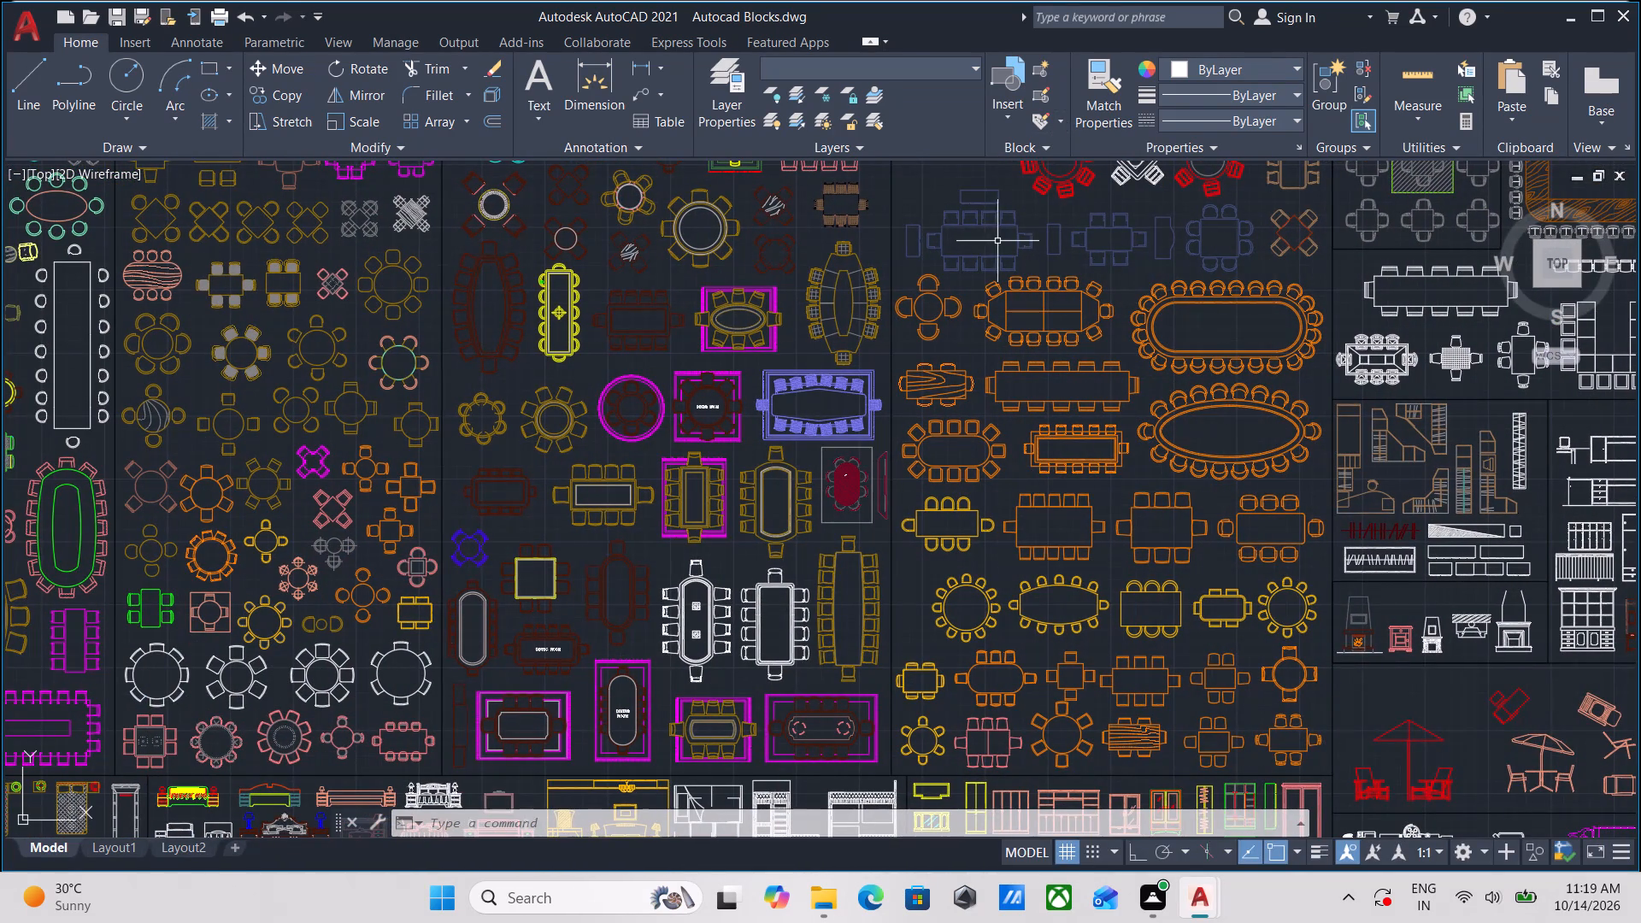
{"action": "middle_click_drag", "start_coordinate": [983, 241], "coordinate": [691, 437]}
{"action": "scroll", "coordinate": [838, 352], "scroll_direction": "up", "scroll_amount": 2}
{"action": "scroll", "coordinate": [832, 362], "scroll_direction": "down", "scroll_amount": 1}
{"action": "middle_click_drag", "start_coordinate": [832, 362], "coordinate": [652, 510]}
{"action": "scroll", "coordinate": [774, 362], "scroll_direction": "up", "scroll_amount": 2}
{"action": "scroll", "coordinate": [717, 496], "scroll_direction": "down", "scroll_amount": 2}
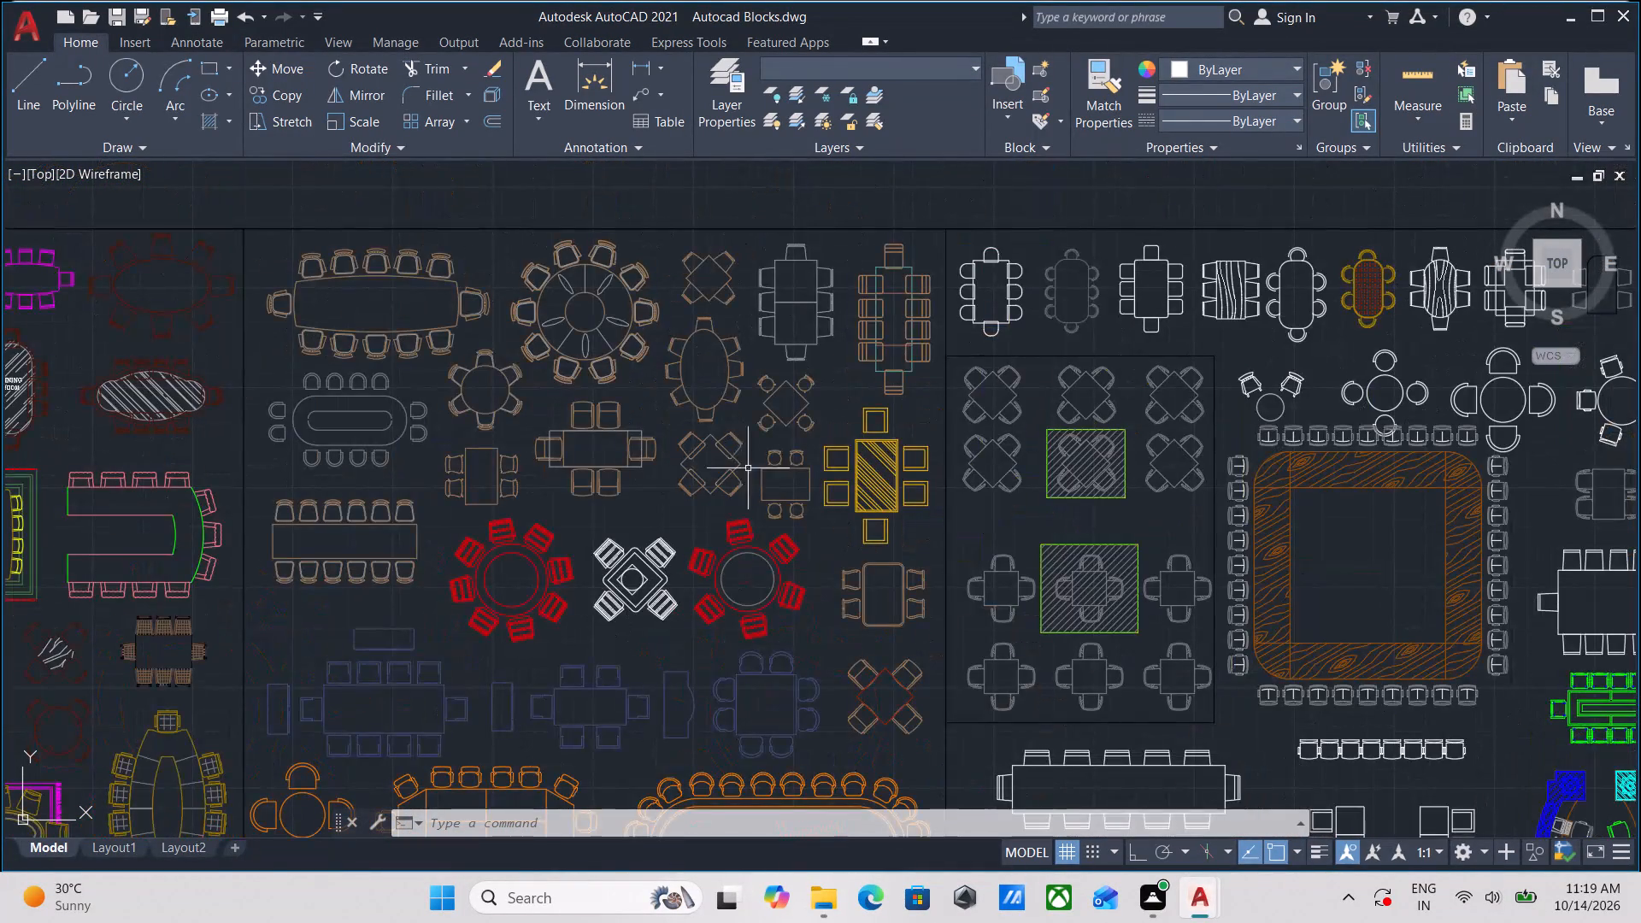
{"action": "scroll", "coordinate": [828, 351], "scroll_direction": "up", "scroll_amount": 1}
{"action": "scroll", "coordinate": [817, 362], "scroll_direction": "down", "scroll_amount": 1}
{"action": "middle_click_drag", "start_coordinate": [751, 346], "coordinate": [805, 262]}
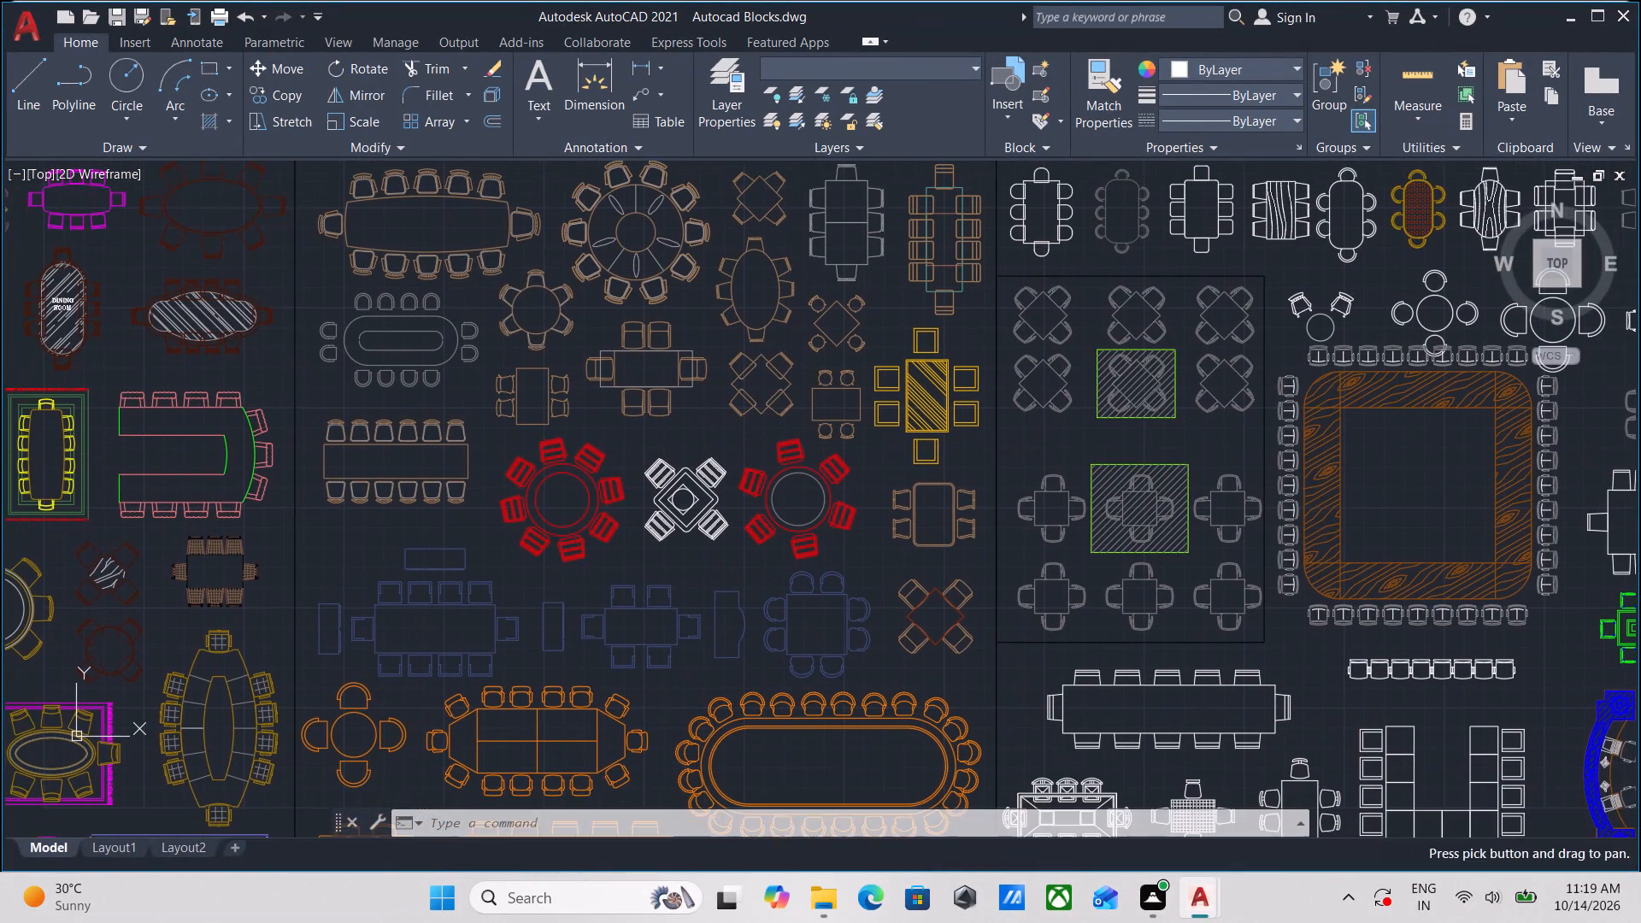
{"action": "scroll", "coordinate": [773, 418], "scroll_direction": "up", "scroll_amount": 2}
{"action": "scroll", "coordinate": [773, 418], "scroll_direction": "down", "scroll_amount": 1}
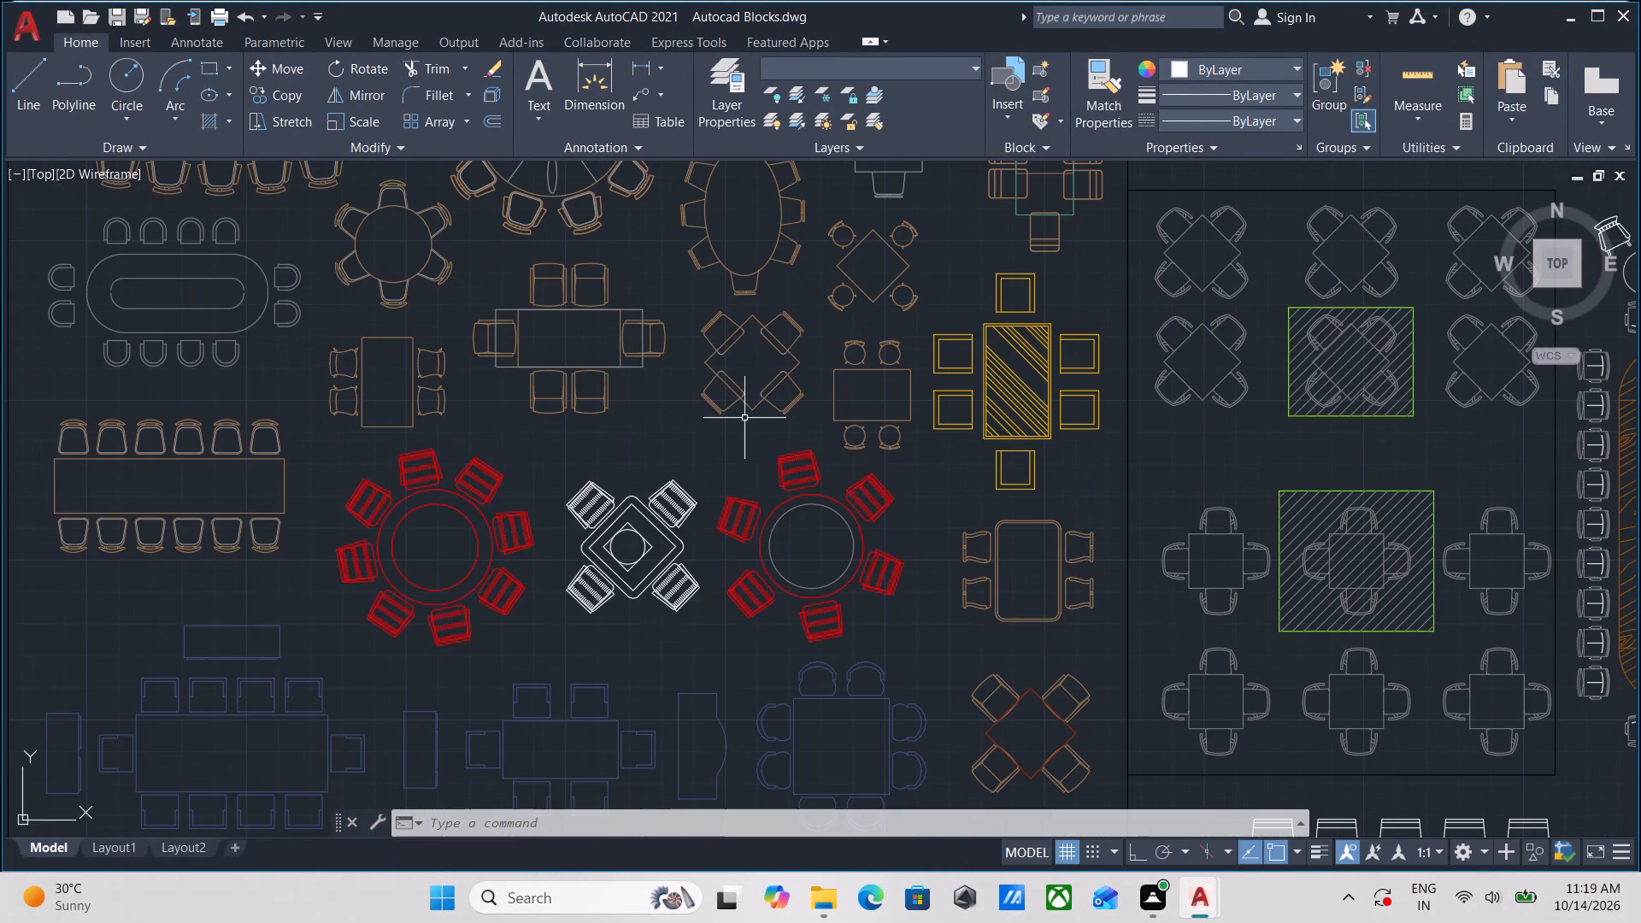
{"action": "scroll", "coordinate": [744, 418], "scroll_direction": "up", "scroll_amount": 1}
{"action": "scroll", "coordinate": [748, 418], "scroll_direction": "down", "scroll_amount": 1}
{"action": "middle_click", "coordinate": [748, 418]}
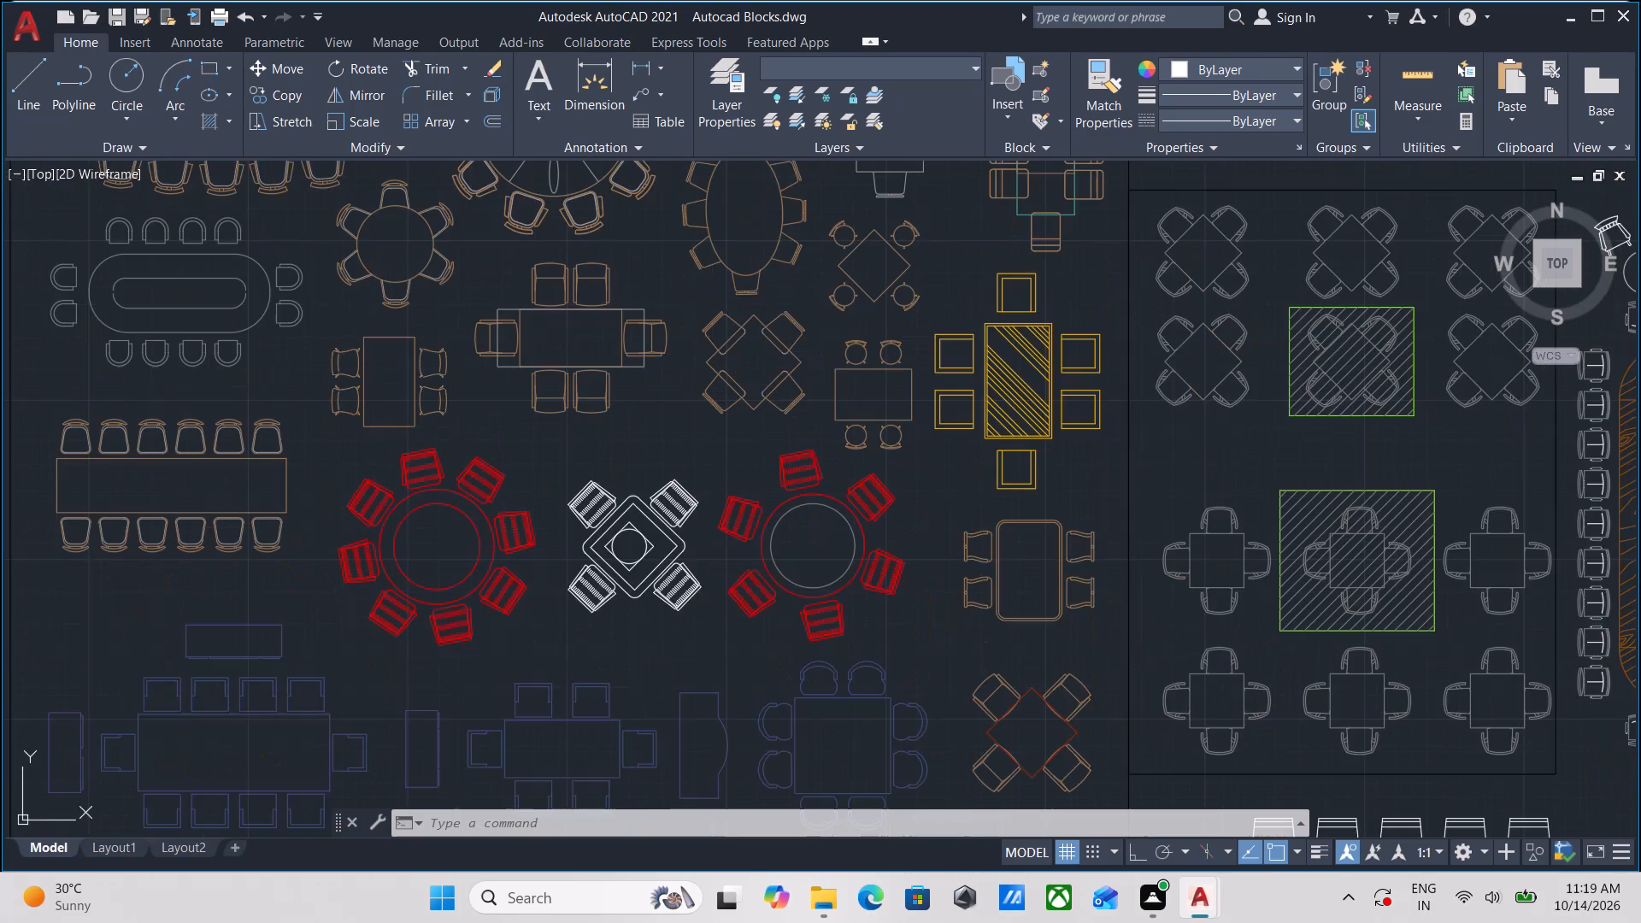
Copy the brown diamond-shaped four-chair dining set from the block library and paste it into Drawing1 beside the floor plan's west side.
{"action": "scroll", "coordinate": [745, 418], "scroll_direction": "up", "scroll_amount": 3}
{"action": "left_click", "coordinate": [843, 437]}
{"action": "left_click", "coordinate": [578, 220]}
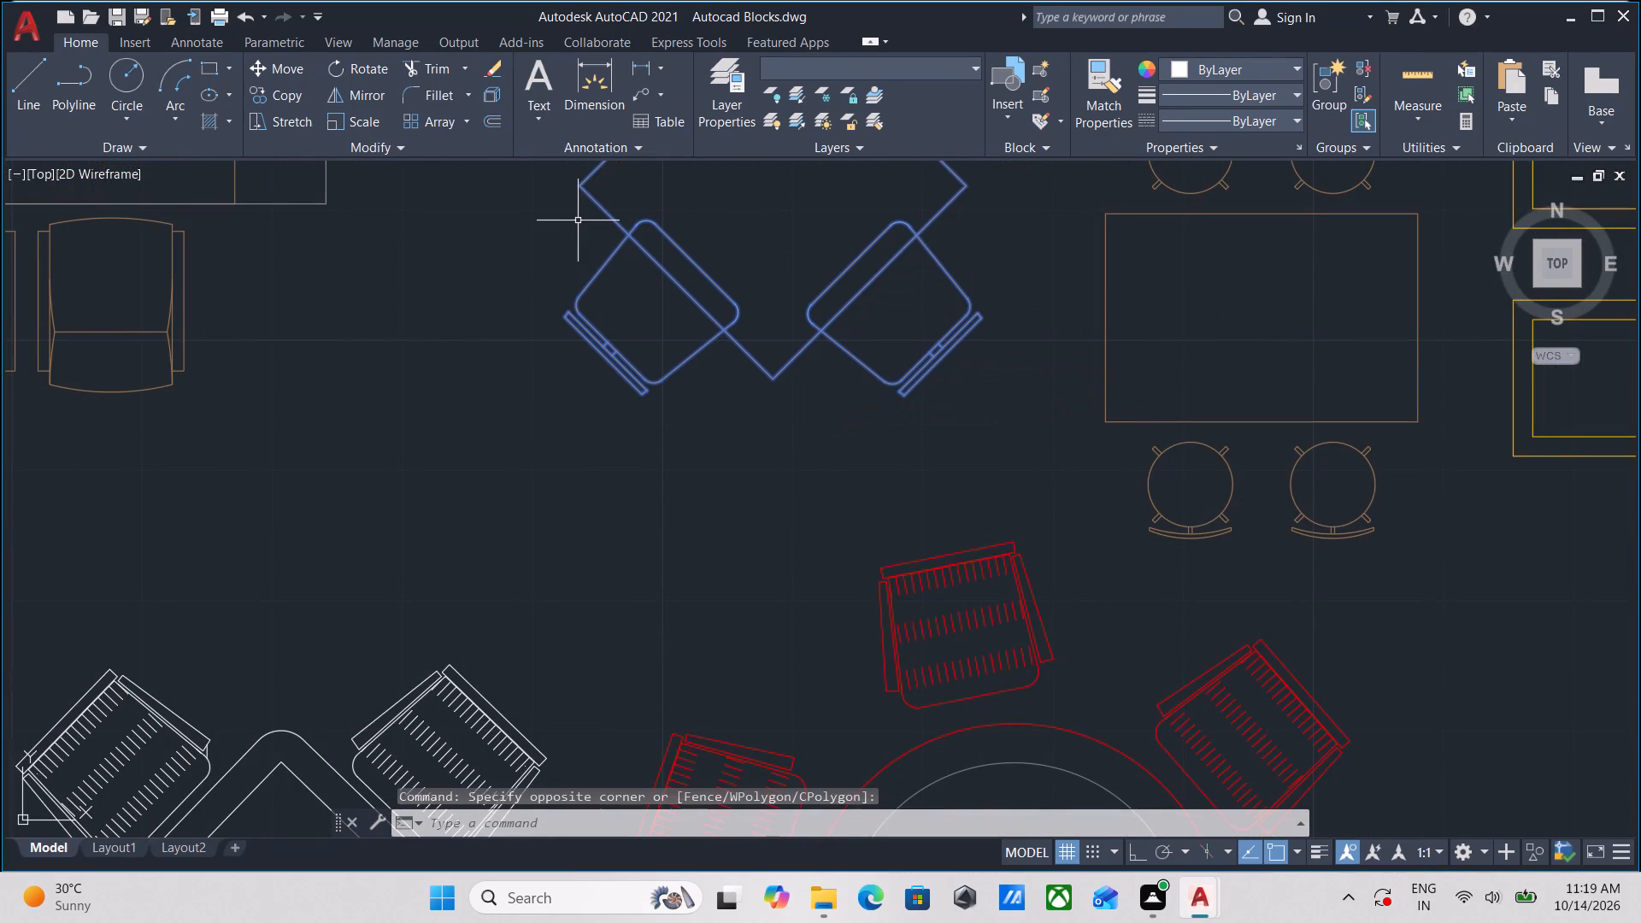
{"action": "key", "text": "ctrl+c"}
{"action": "key", "text": "ctrl+c"}
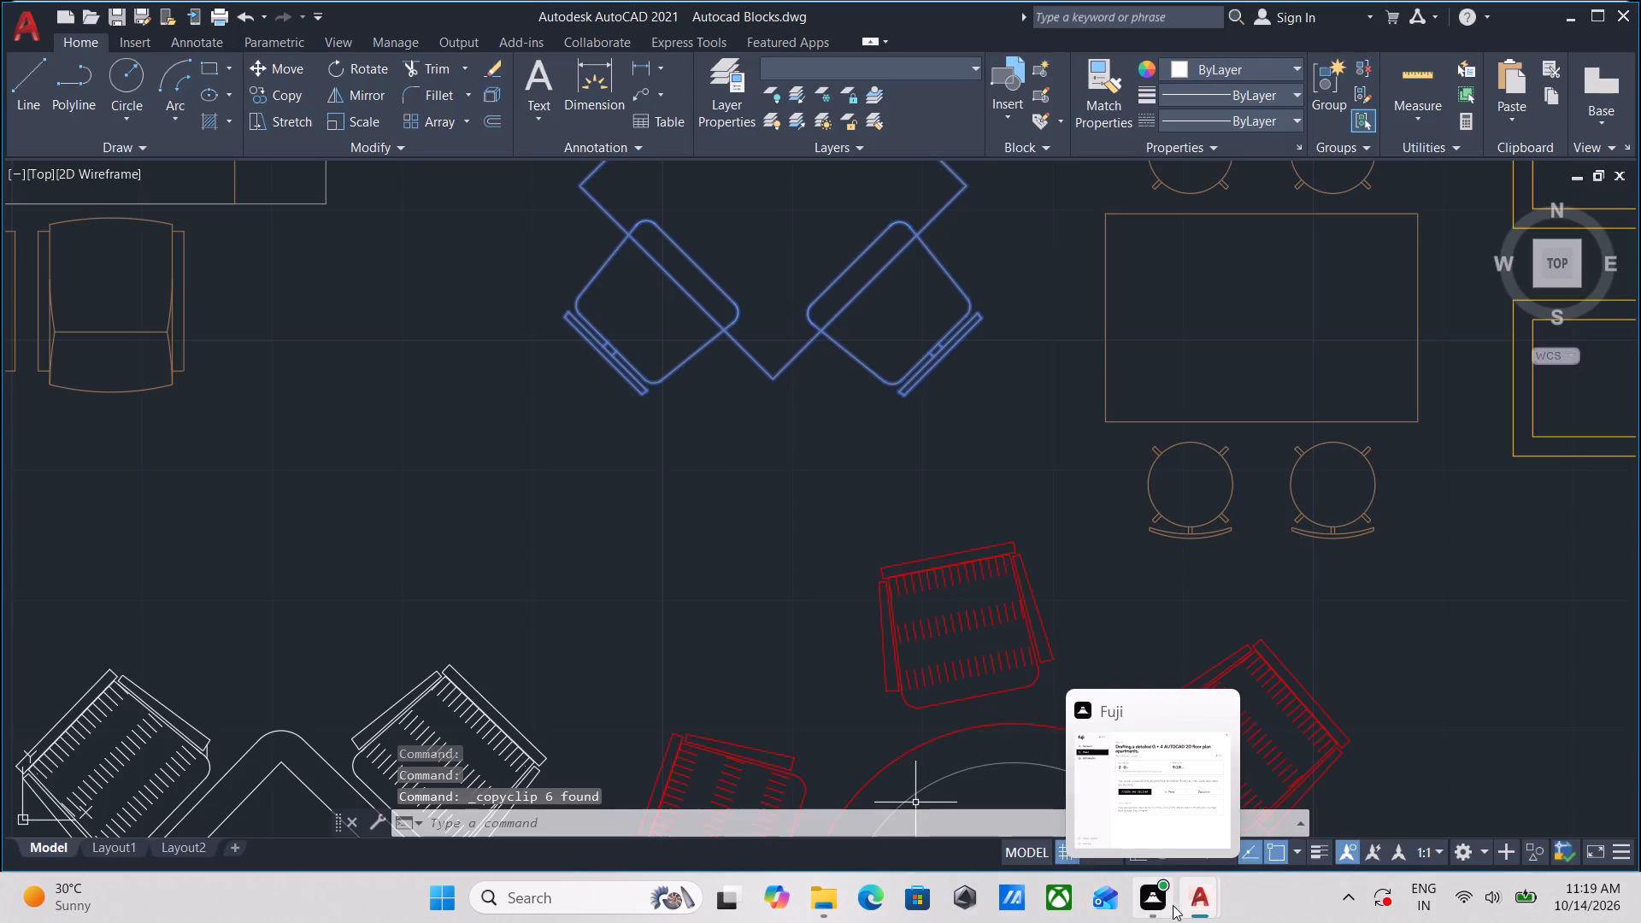
{"action": "left_click", "coordinate": [1063, 792]}
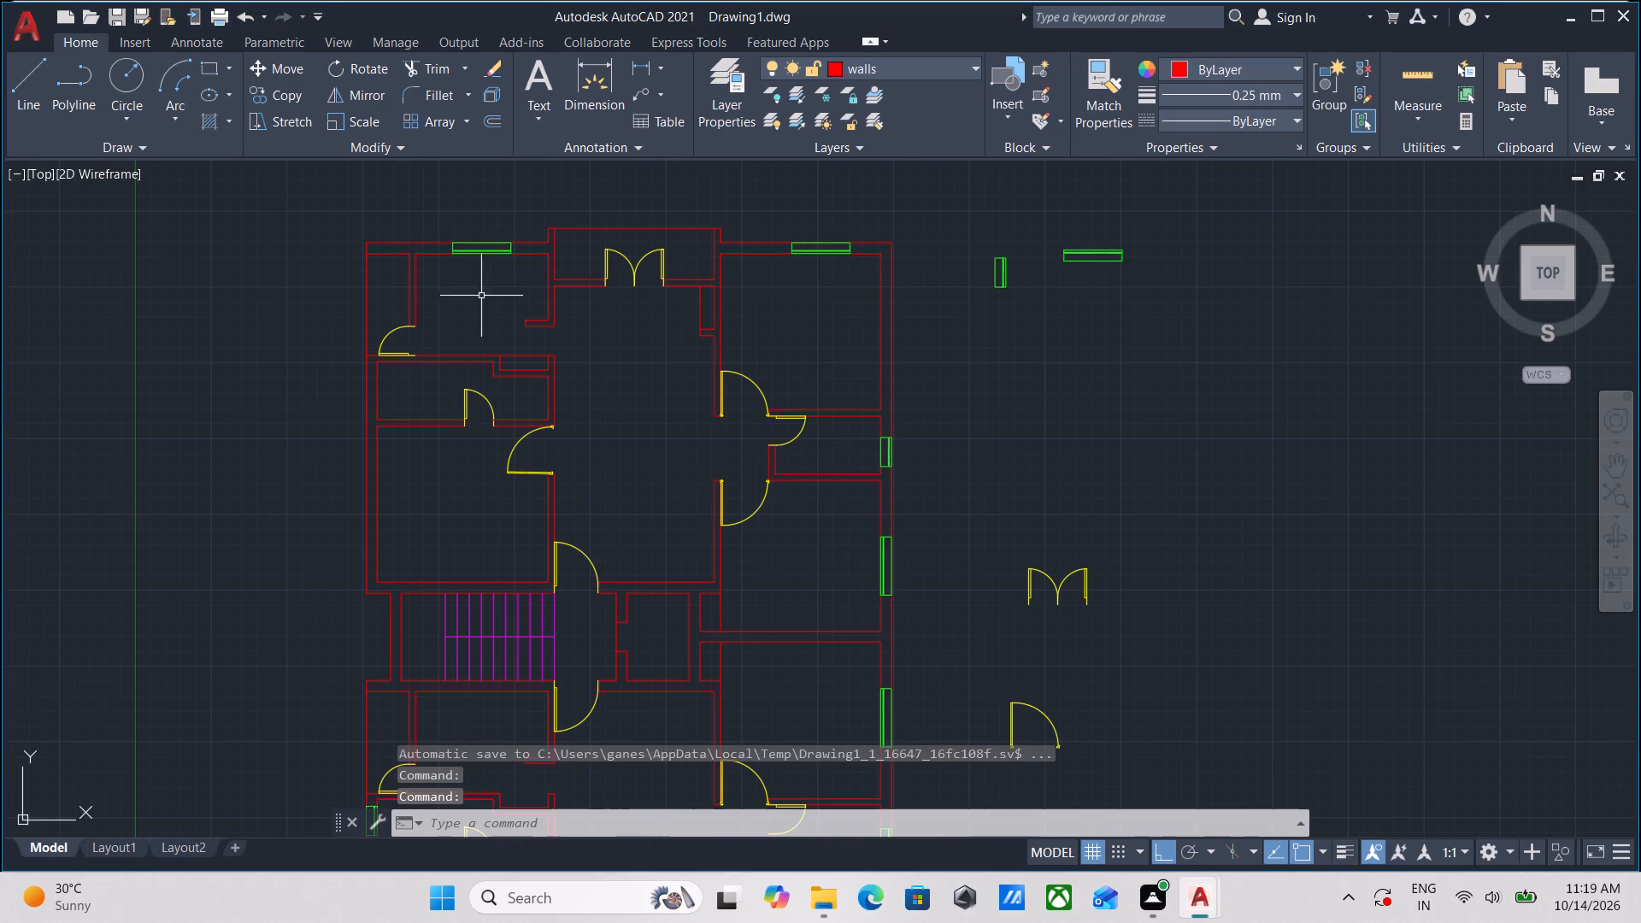
{"action": "scroll", "coordinate": [291, 419], "scroll_direction": "up", "scroll_amount": 1}
{"action": "scroll", "coordinate": [251, 424], "scroll_direction": "down", "scroll_amount": 1}
{"action": "middle_click_drag", "start_coordinate": [268, 425], "coordinate": [676, 410]}
{"action": "middle_click_drag", "start_coordinate": [579, 417], "coordinate": [651, 423]}
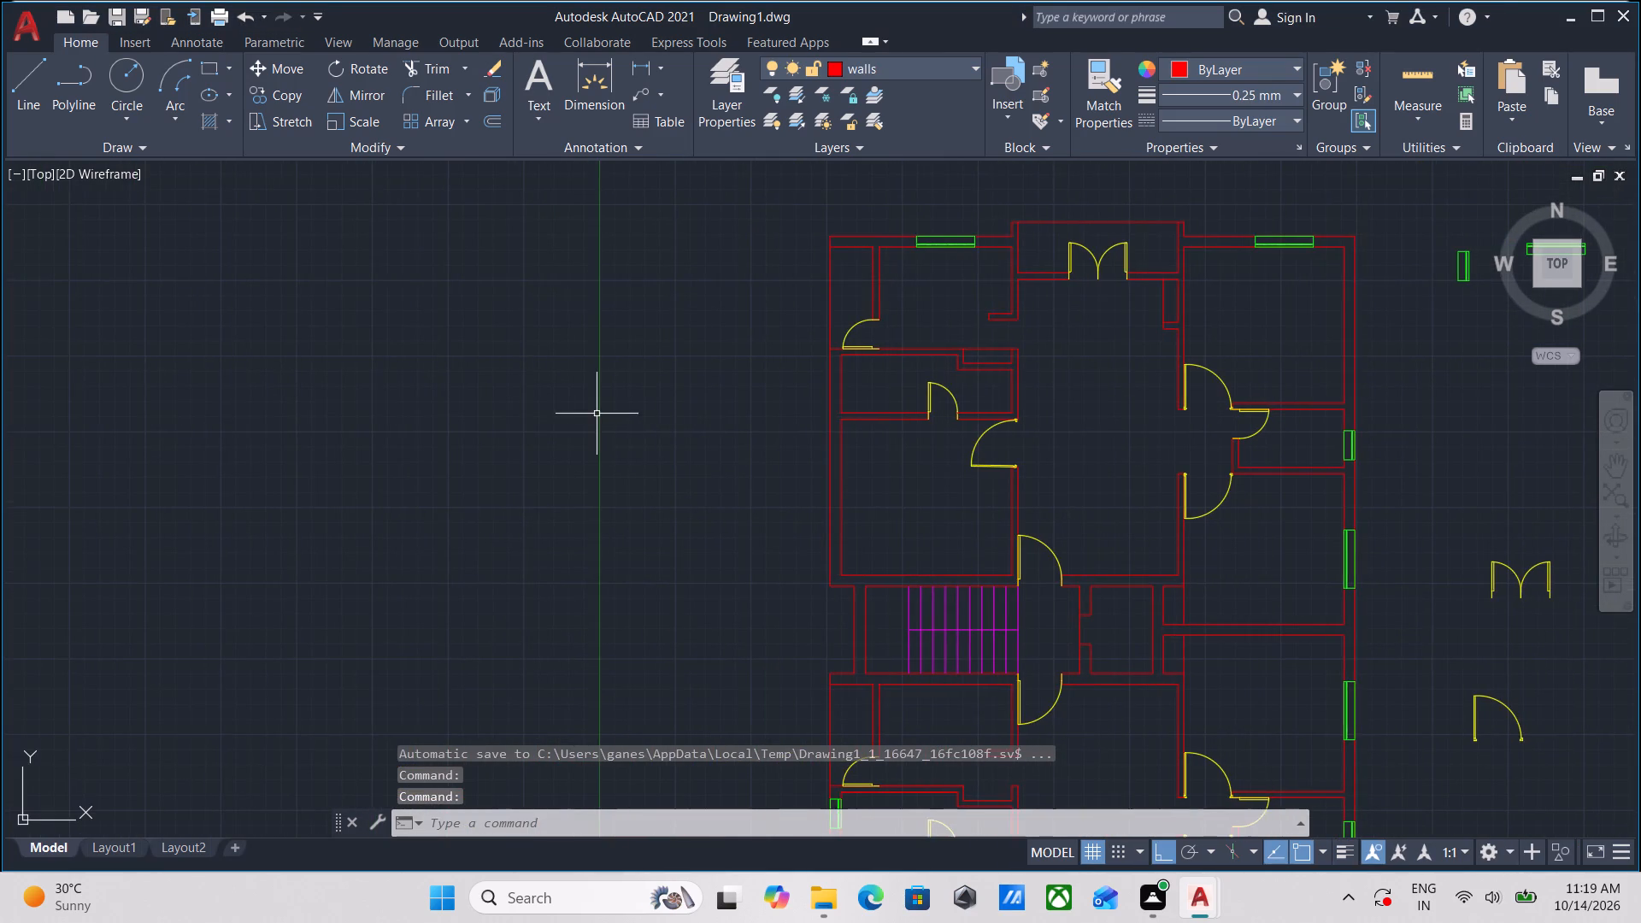
{"action": "middle_click_drag", "start_coordinate": [648, 413], "coordinate": [744, 404]}
{"action": "key", "text": "ctrl+v"}
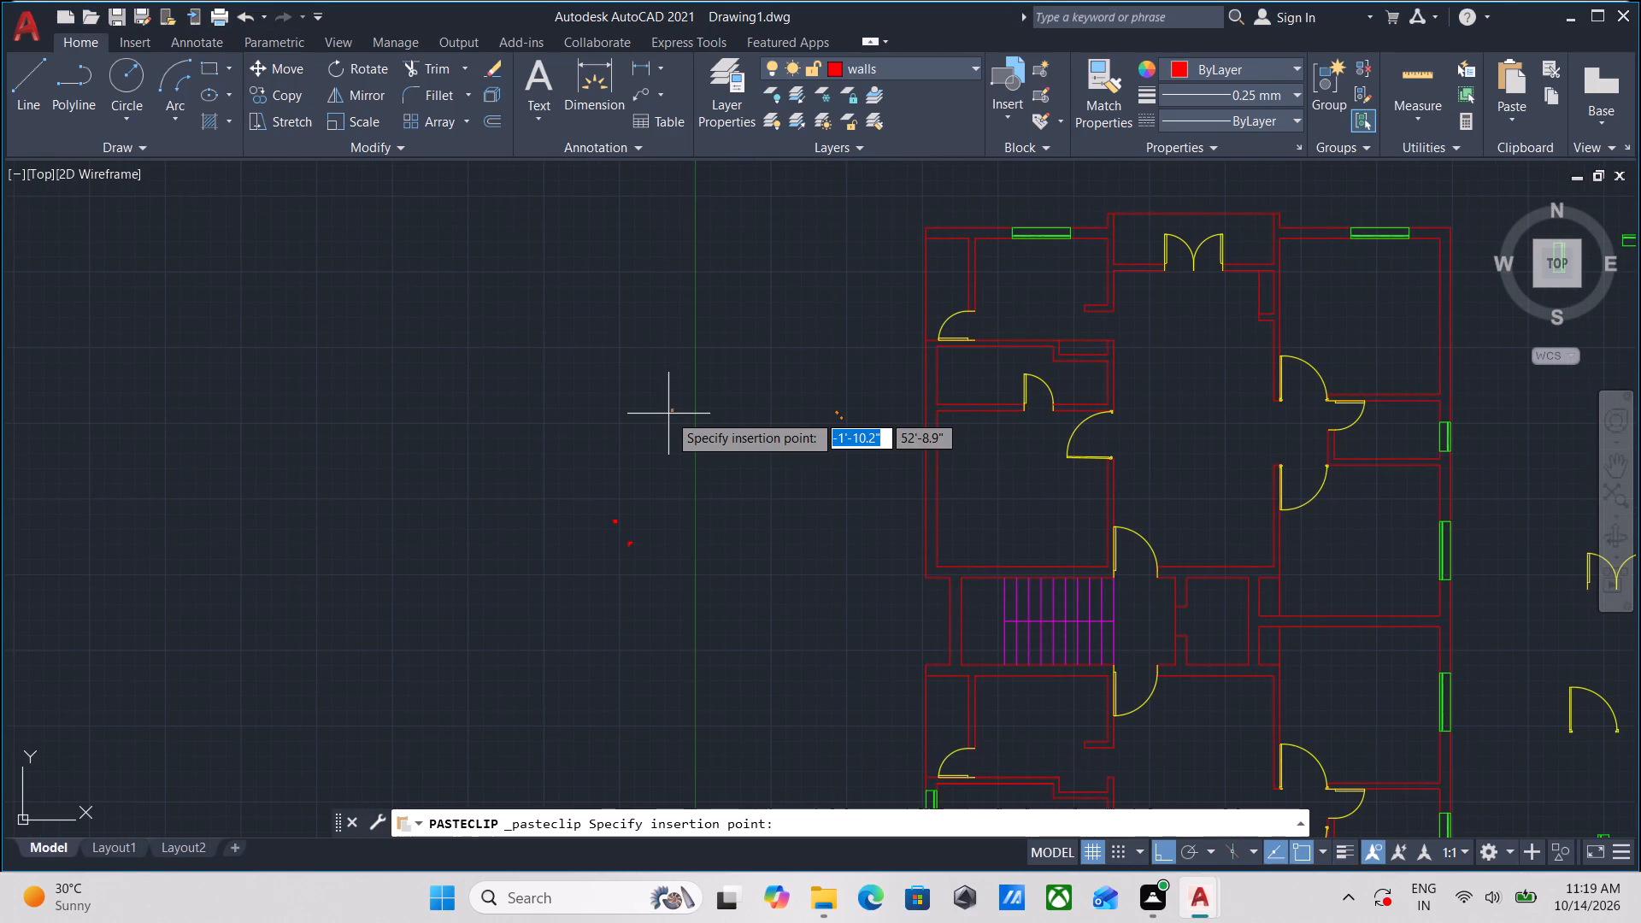
{"action": "scroll", "coordinate": [603, 310], "scroll_direction": "up", "scroll_amount": 2}
{"action": "left_click", "coordinate": [573, 331]}
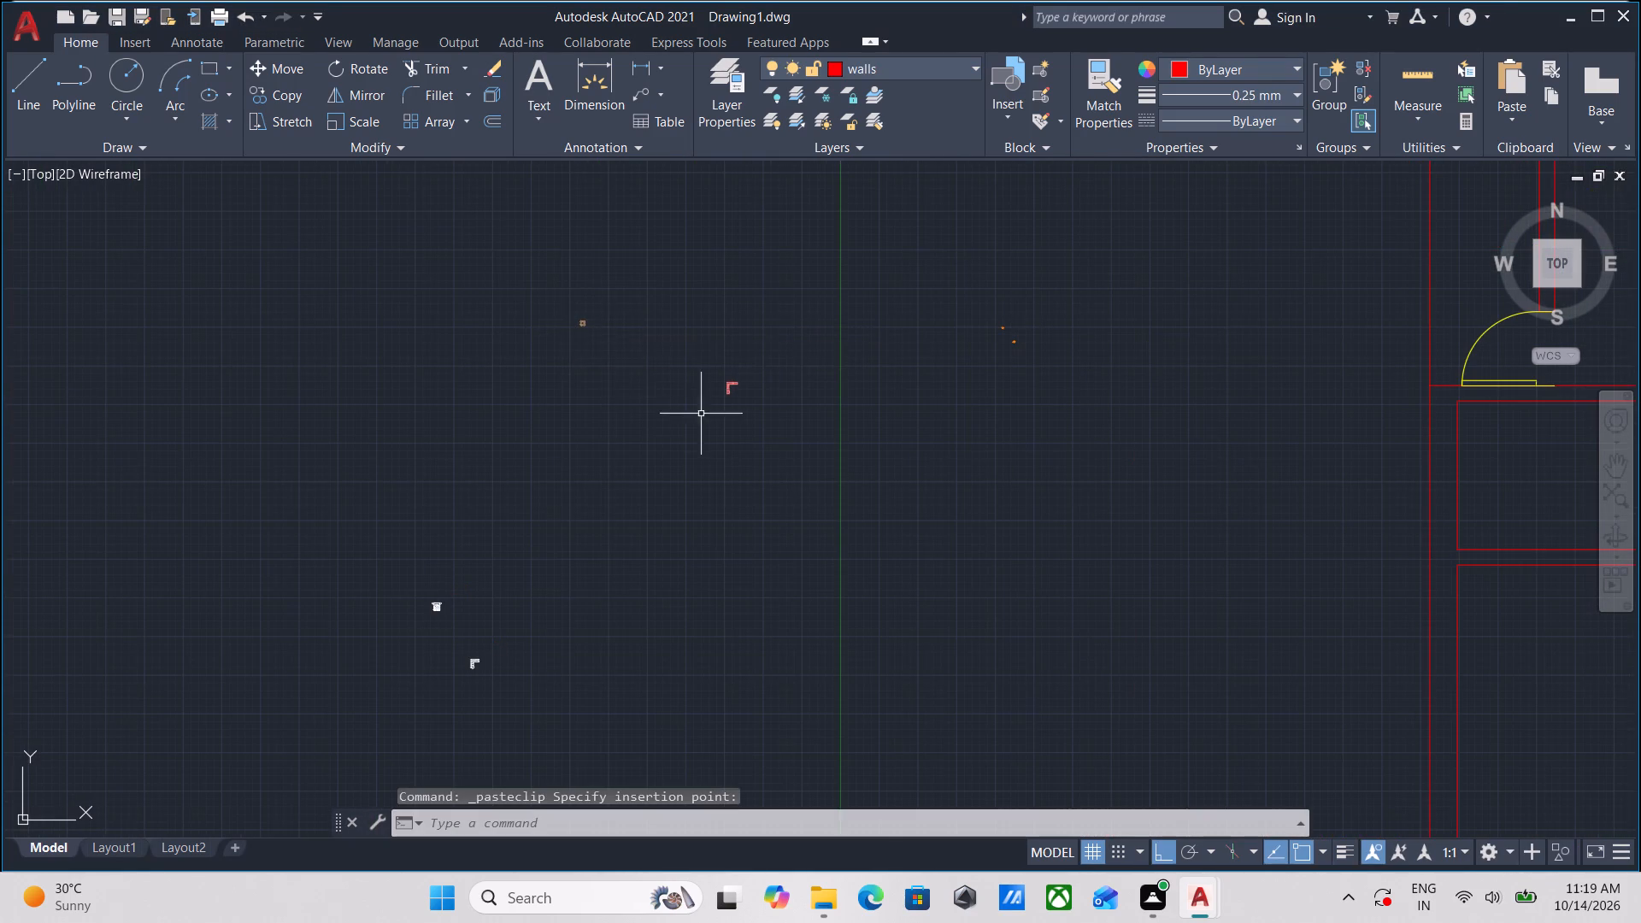
Copy the small double bed with side tables from outside the plan into the lower unit's southwest bedroom, using its headboard corner as base point.
{"action": "scroll", "coordinate": [721, 414], "scroll_direction": "up", "scroll_amount": 3}
{"action": "scroll", "coordinate": [737, 326], "scroll_direction": "up", "scroll_amount": 3}
{"action": "scroll", "coordinate": [603, 304], "scroll_direction": "down", "scroll_amount": 5}
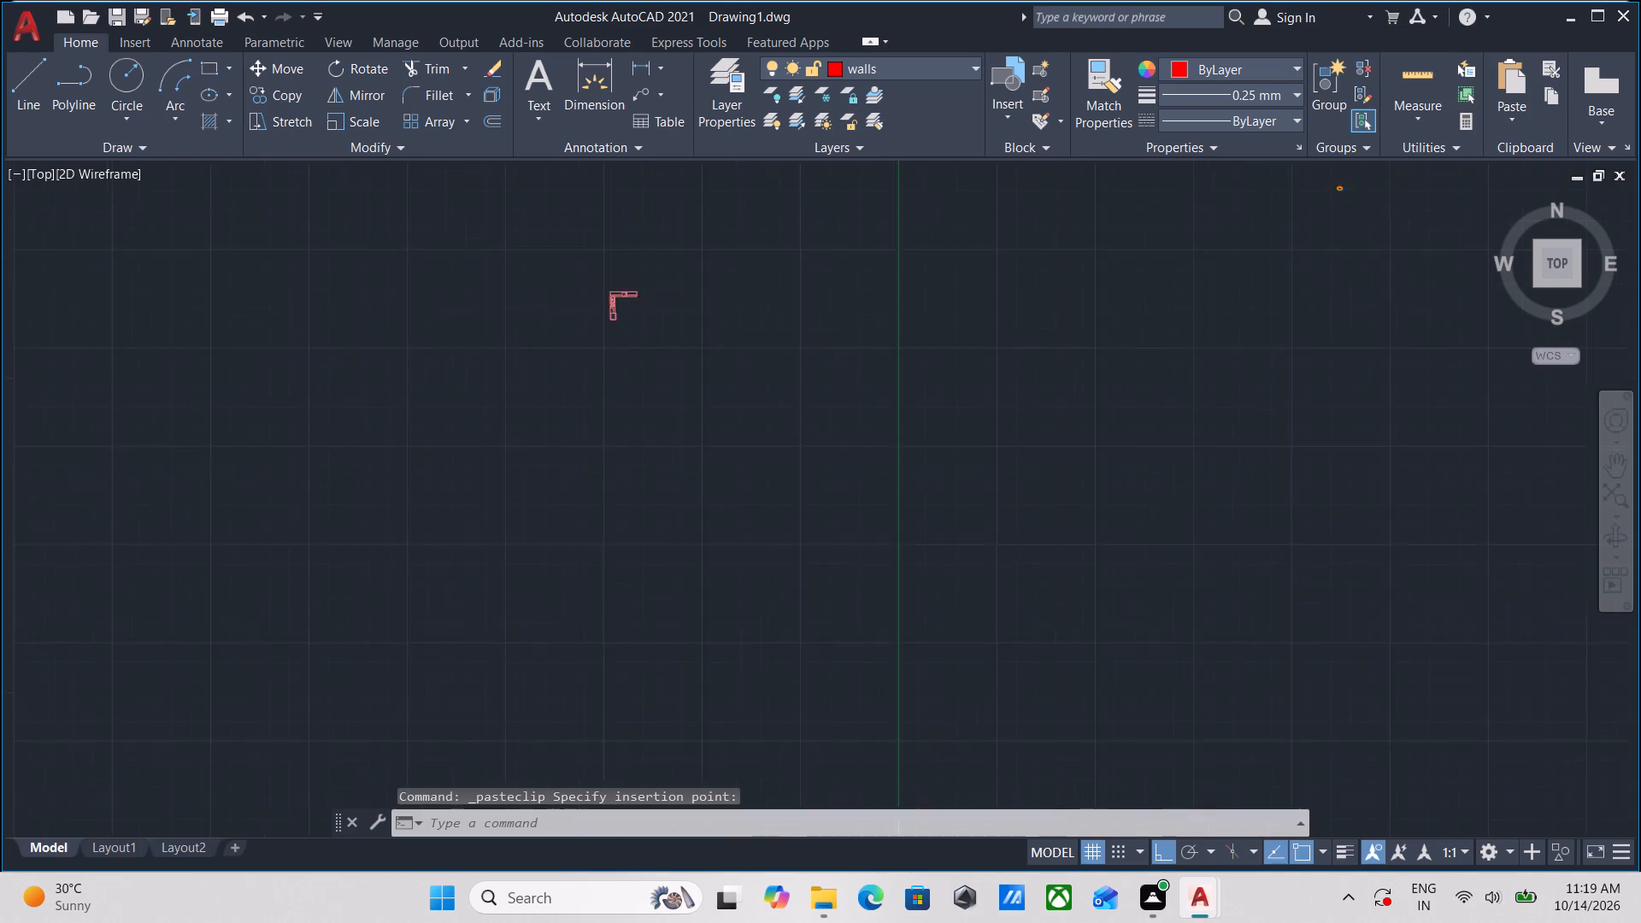
{"action": "scroll", "coordinate": [644, 297], "scroll_direction": "down", "scroll_amount": 1}
{"action": "scroll", "coordinate": [379, 519], "scroll_direction": "up", "scroll_amount": 2}
{"action": "middle_click_drag", "start_coordinate": [338, 524], "coordinate": [408, 406]}
{"action": "scroll", "coordinate": [386, 408], "scroll_direction": "up", "scroll_amount": 4}
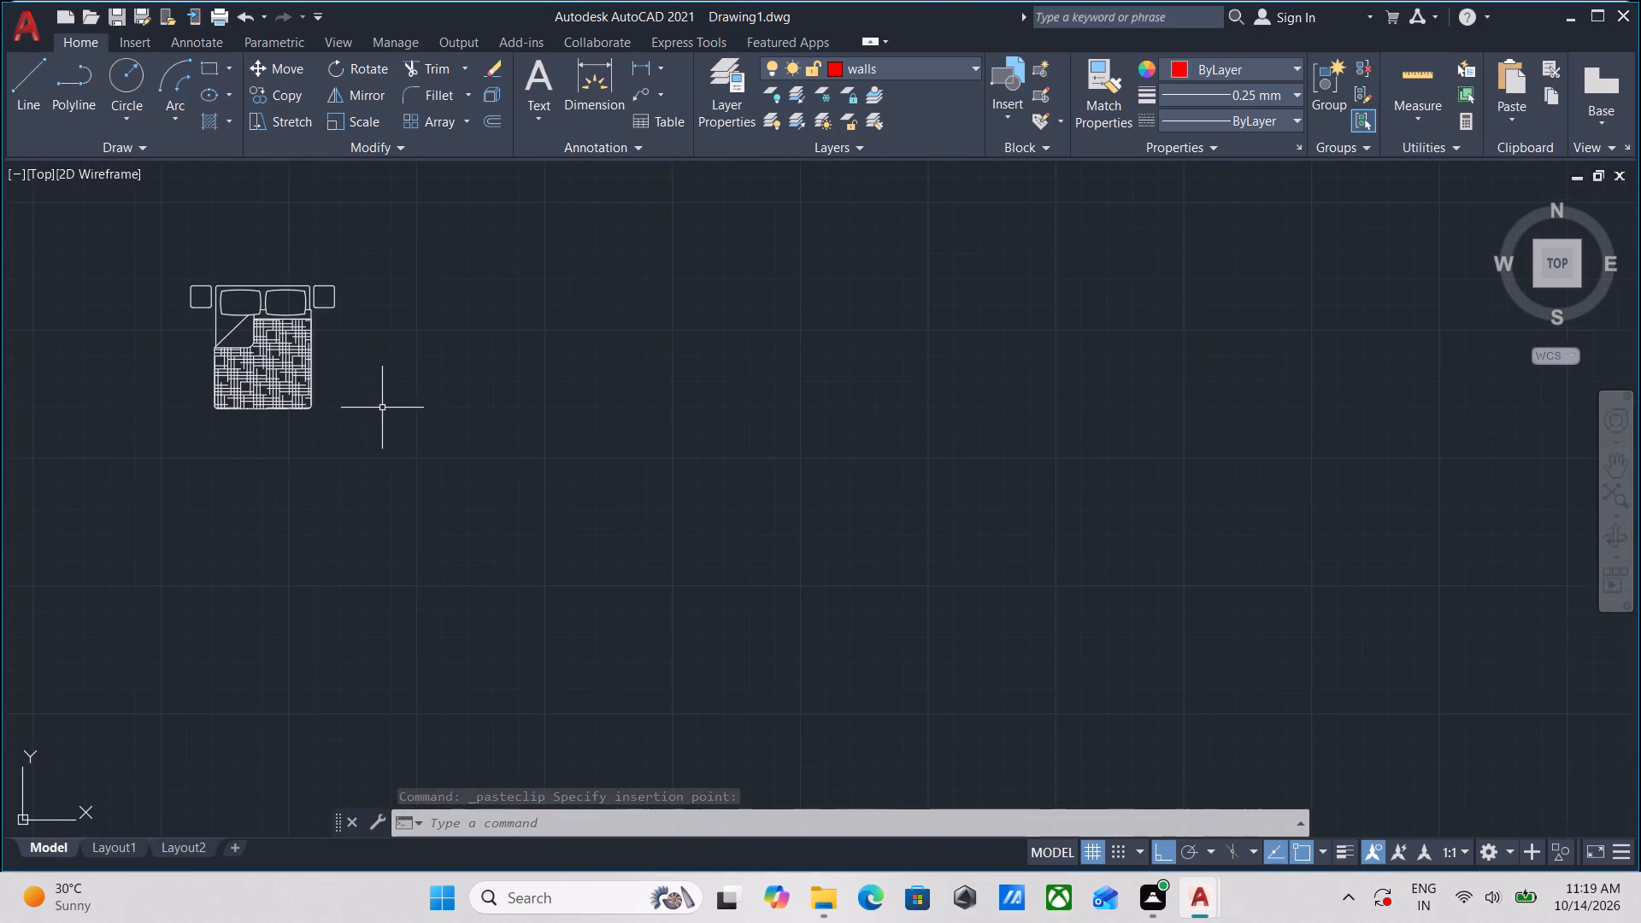
{"action": "left_click", "coordinate": [392, 479]}
{"action": "left_click", "coordinate": [172, 356]}
{"action": "type", "text": "CO"}
{"action": "key", "text": "Return"}
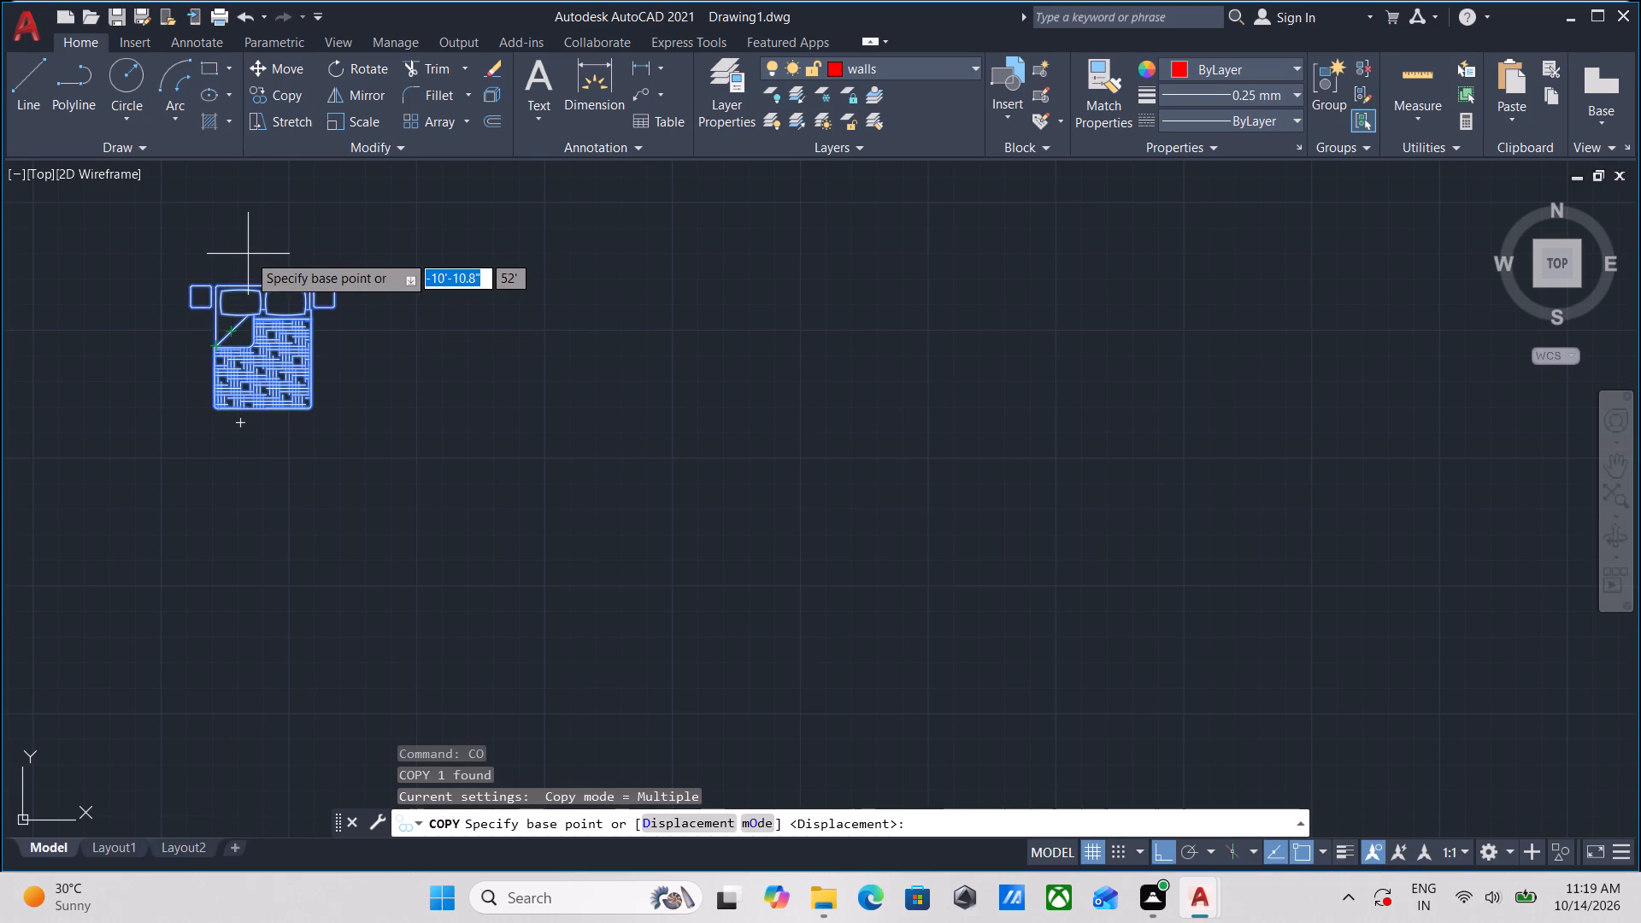
{"action": "left_click", "coordinate": [220, 286]}
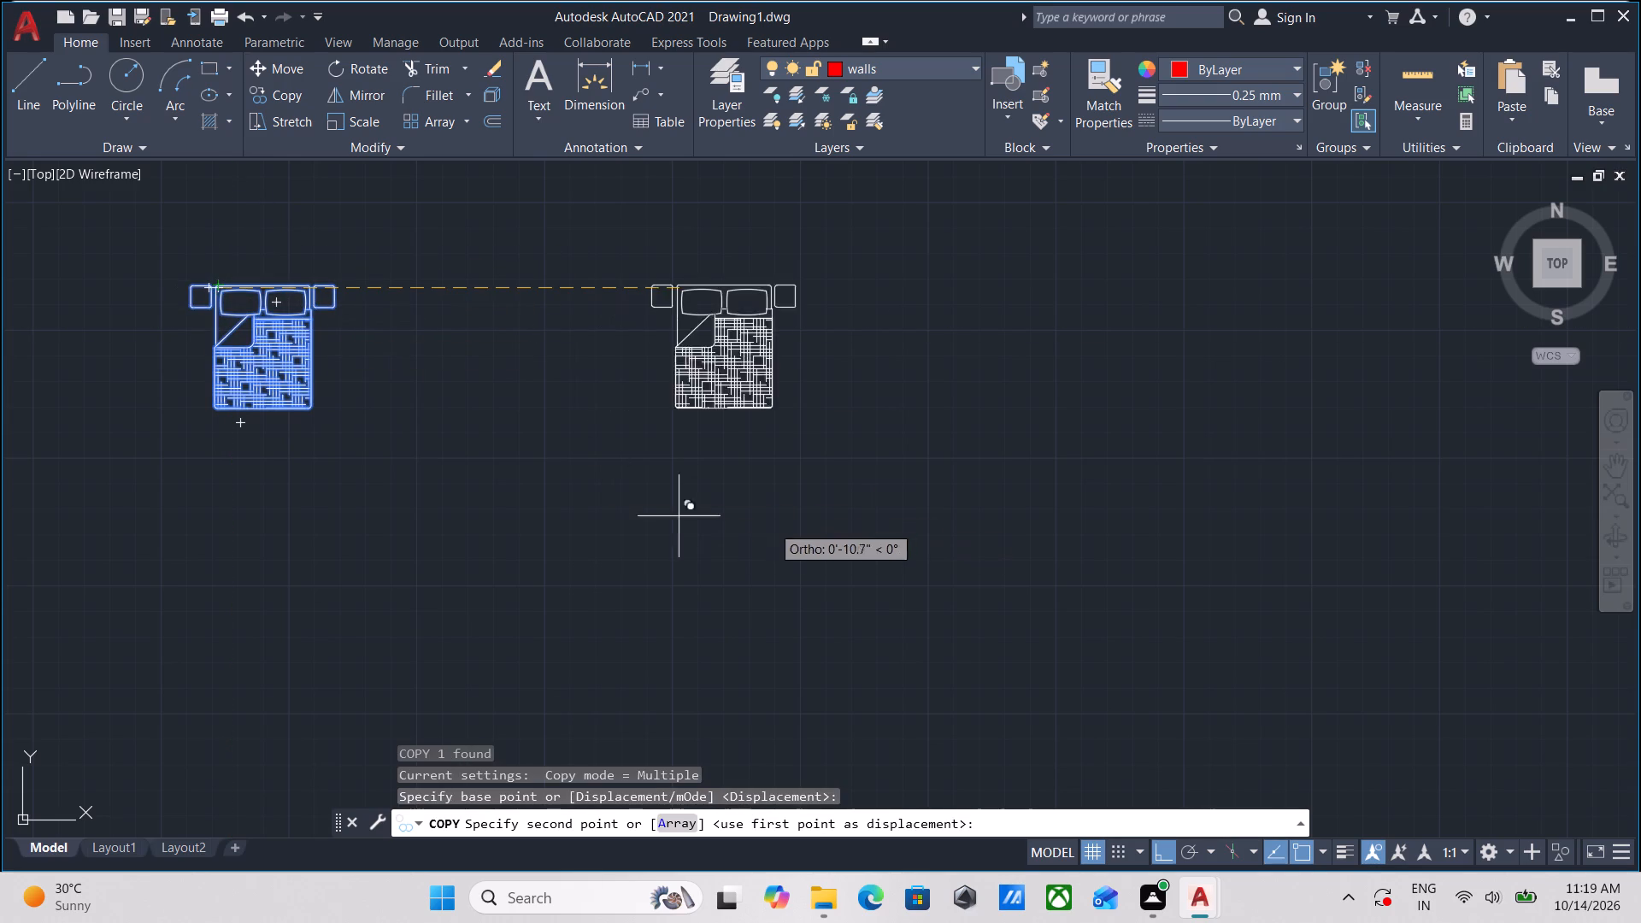
{"action": "key", "text": "F8"}
{"action": "scroll", "coordinate": [818, 481], "scroll_direction": "down", "scroll_amount": 3}
{"action": "middle_click_drag", "start_coordinate": [820, 485], "coordinate": [343, 302]}
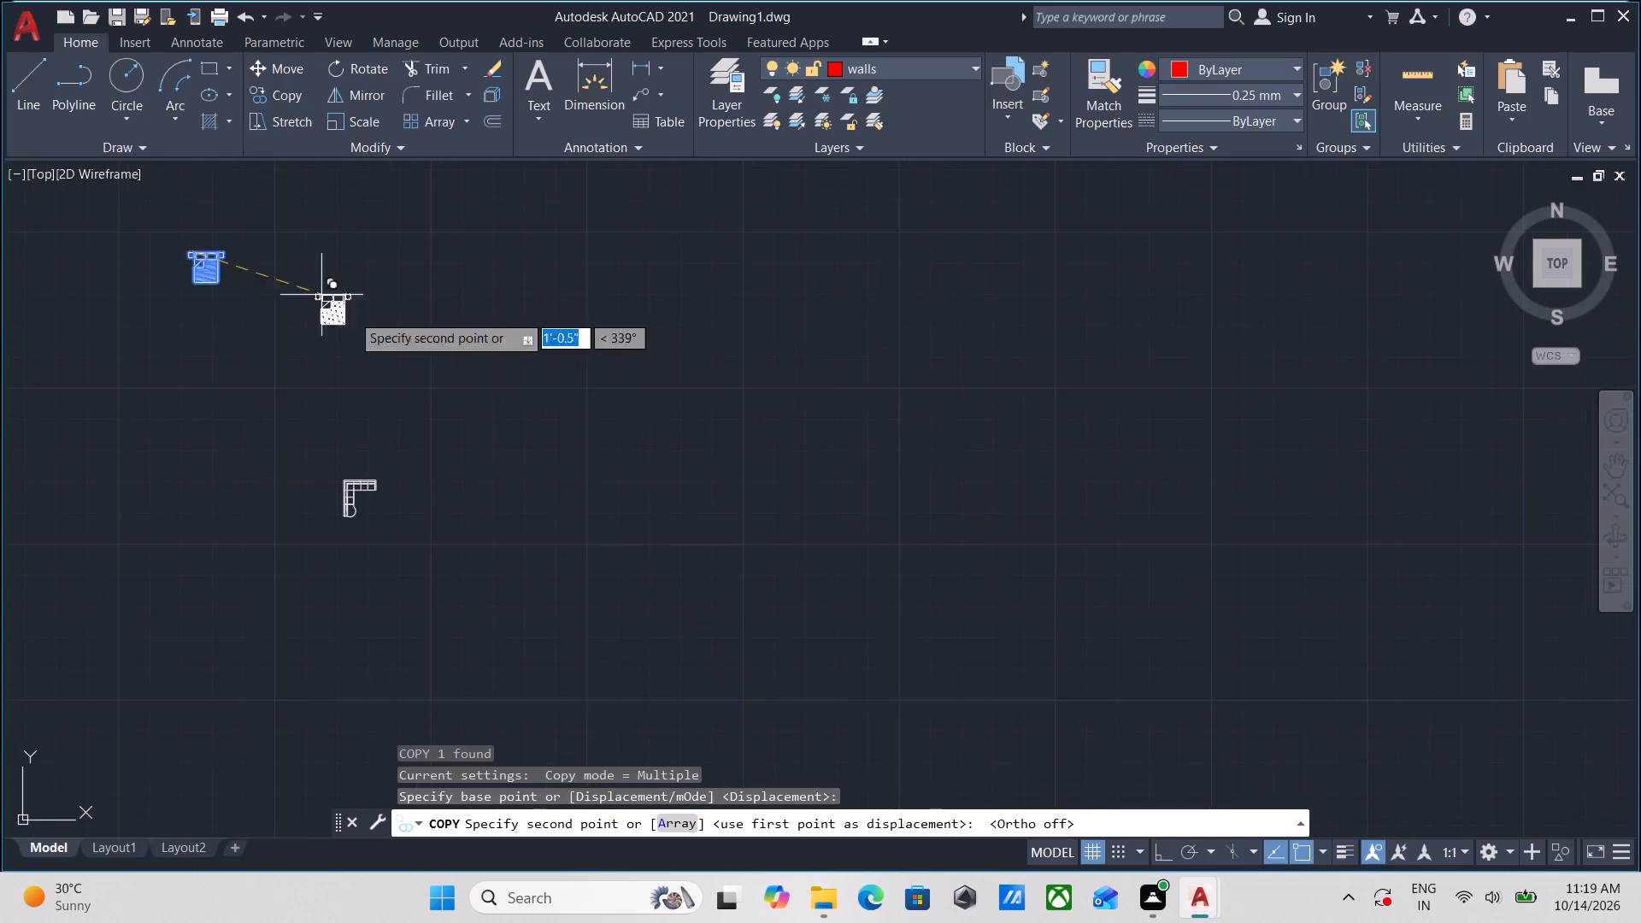
{"action": "scroll", "coordinate": [537, 379], "scroll_direction": "down", "scroll_amount": 3}
{"action": "middle_click_drag", "start_coordinate": [609, 421], "coordinate": [208, 136]}
{"action": "scroll", "coordinate": [1004, 401], "scroll_direction": "down", "scroll_amount": 1}
{"action": "middle_click_drag", "start_coordinate": [1004, 401], "coordinate": [626, 177]}
{"action": "middle_click_drag", "start_coordinate": [791, 638], "coordinate": [697, 275]}
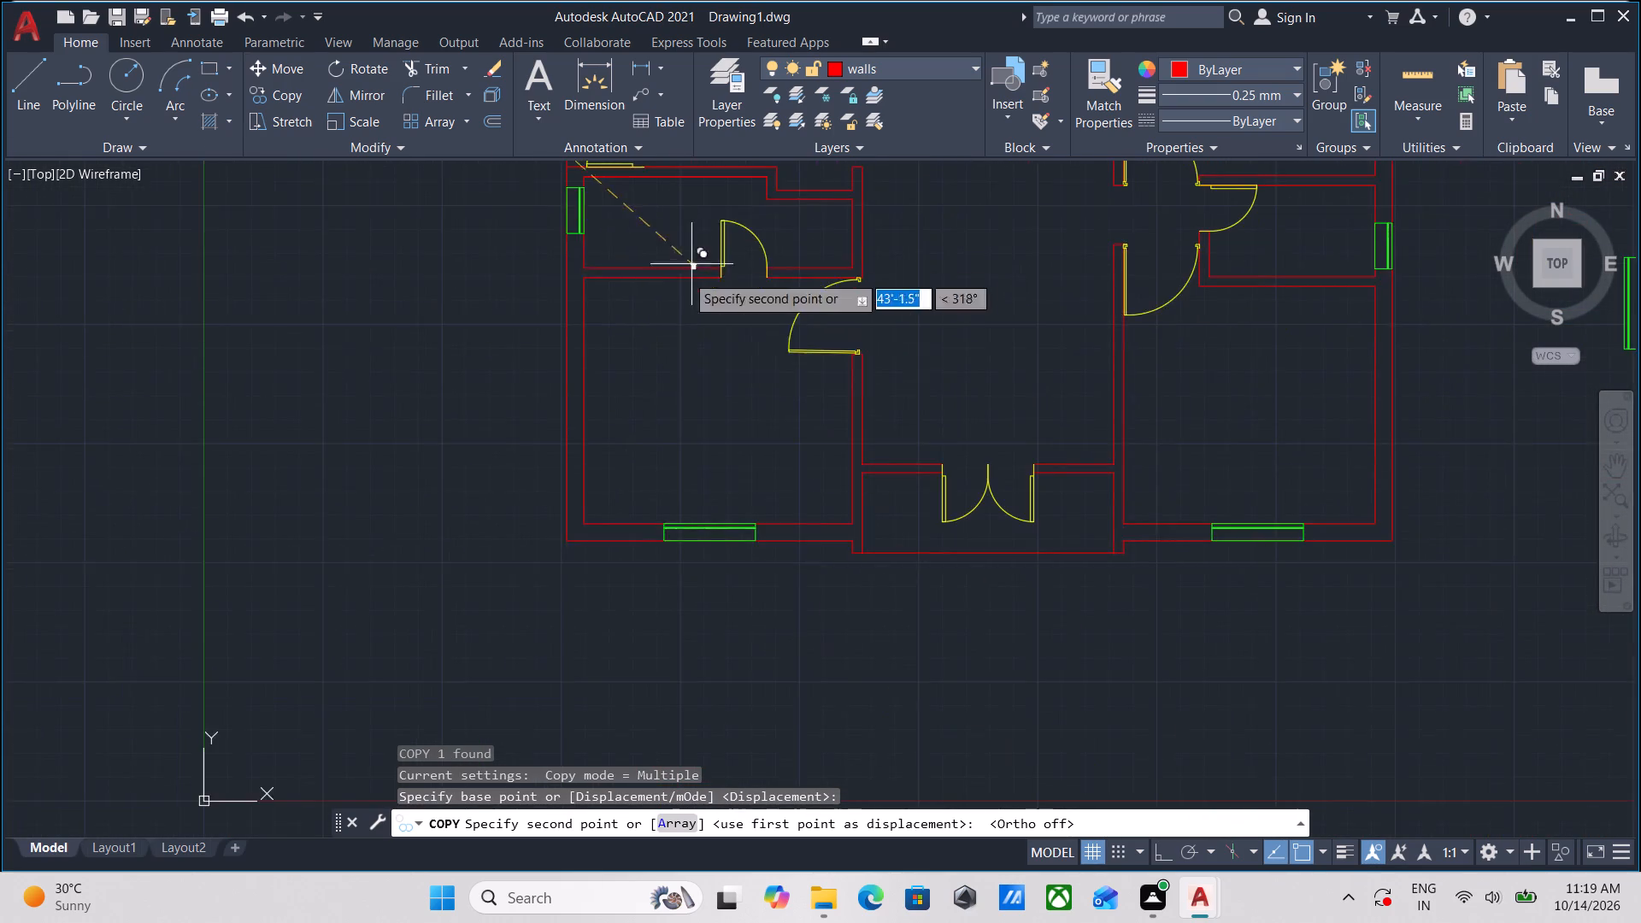
{"action": "scroll", "coordinate": [634, 439], "scroll_direction": "up", "scroll_amount": 3}
{"action": "scroll", "coordinate": [589, 496], "scroll_direction": "up", "scroll_amount": 3}
{"action": "middle_click_drag", "start_coordinate": [626, 436], "coordinate": [631, 403]}
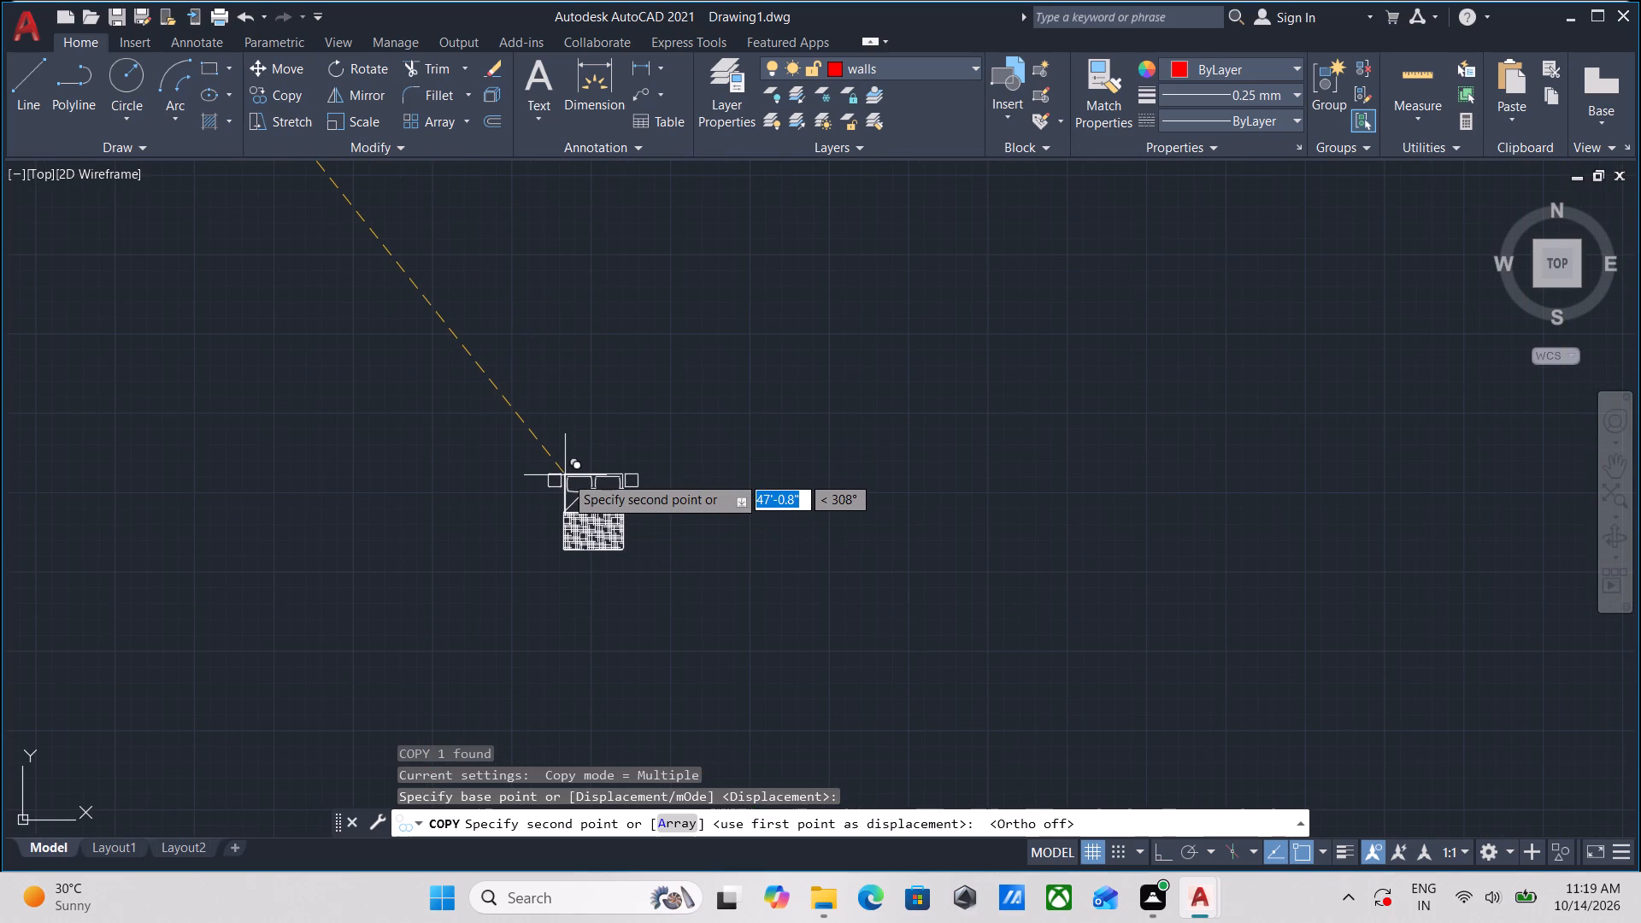
{"action": "left_click", "coordinate": [365, 515]}
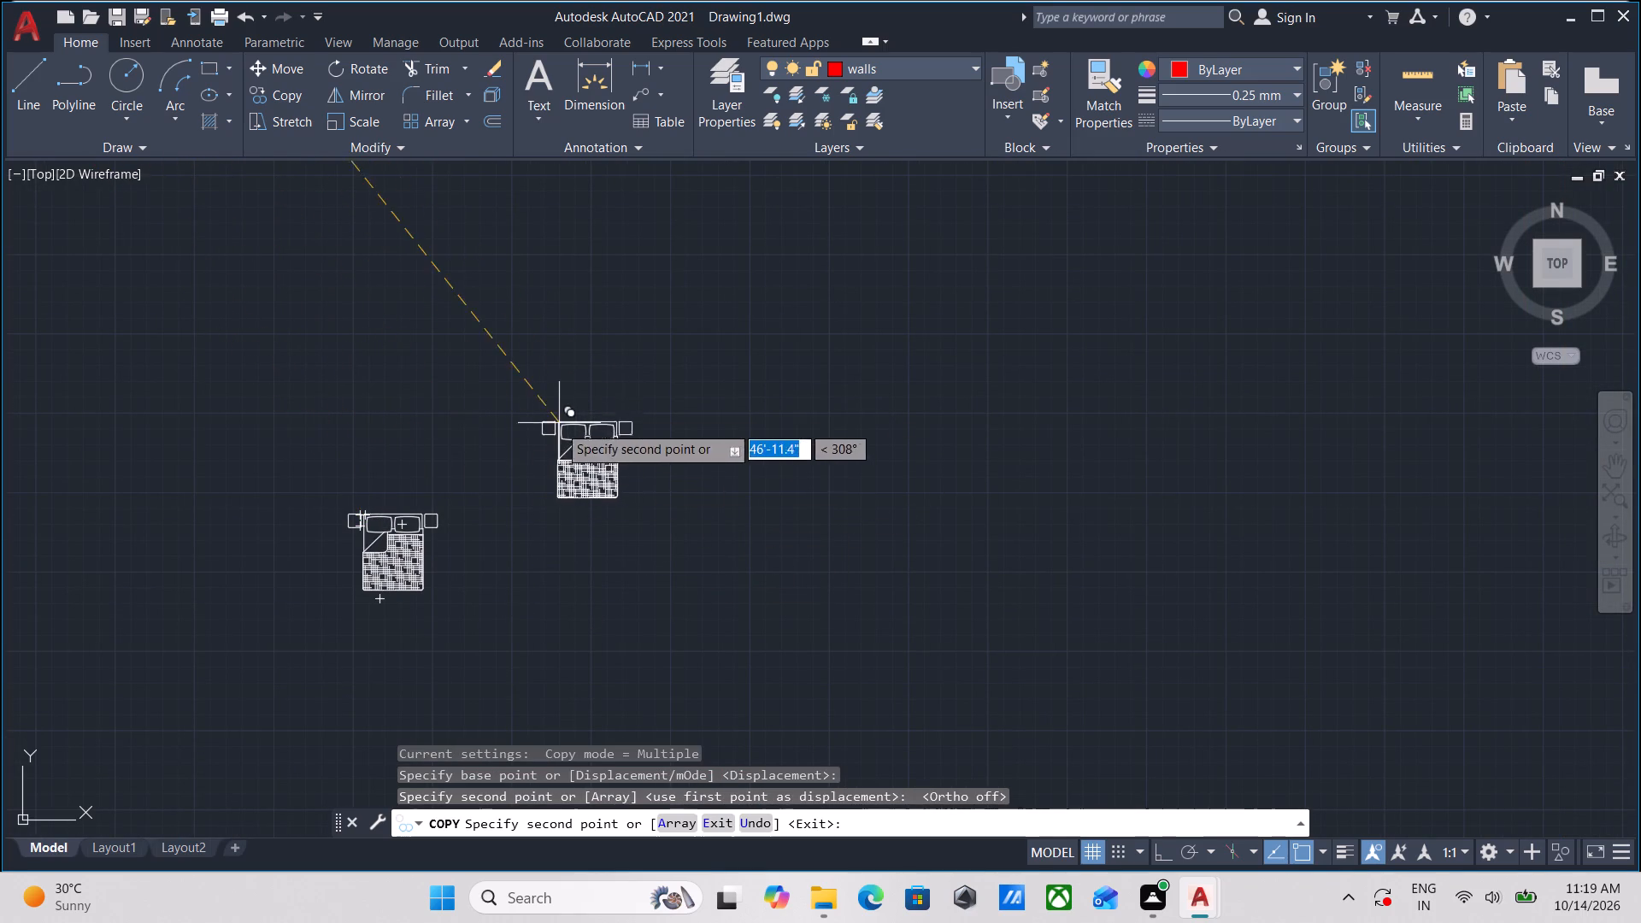
{"action": "key", "text": "Escape"}
Rotate the copied bed 90° about its headboard corner so the headboard faces the bedroom's west wall.
{"action": "middle_click_drag", "start_coordinate": [456, 461], "coordinate": [617, 346]}
{"action": "left_click_drag", "start_coordinate": [646, 356], "coordinate": [627, 380]}
{"action": "left_click", "coordinate": [498, 519]}
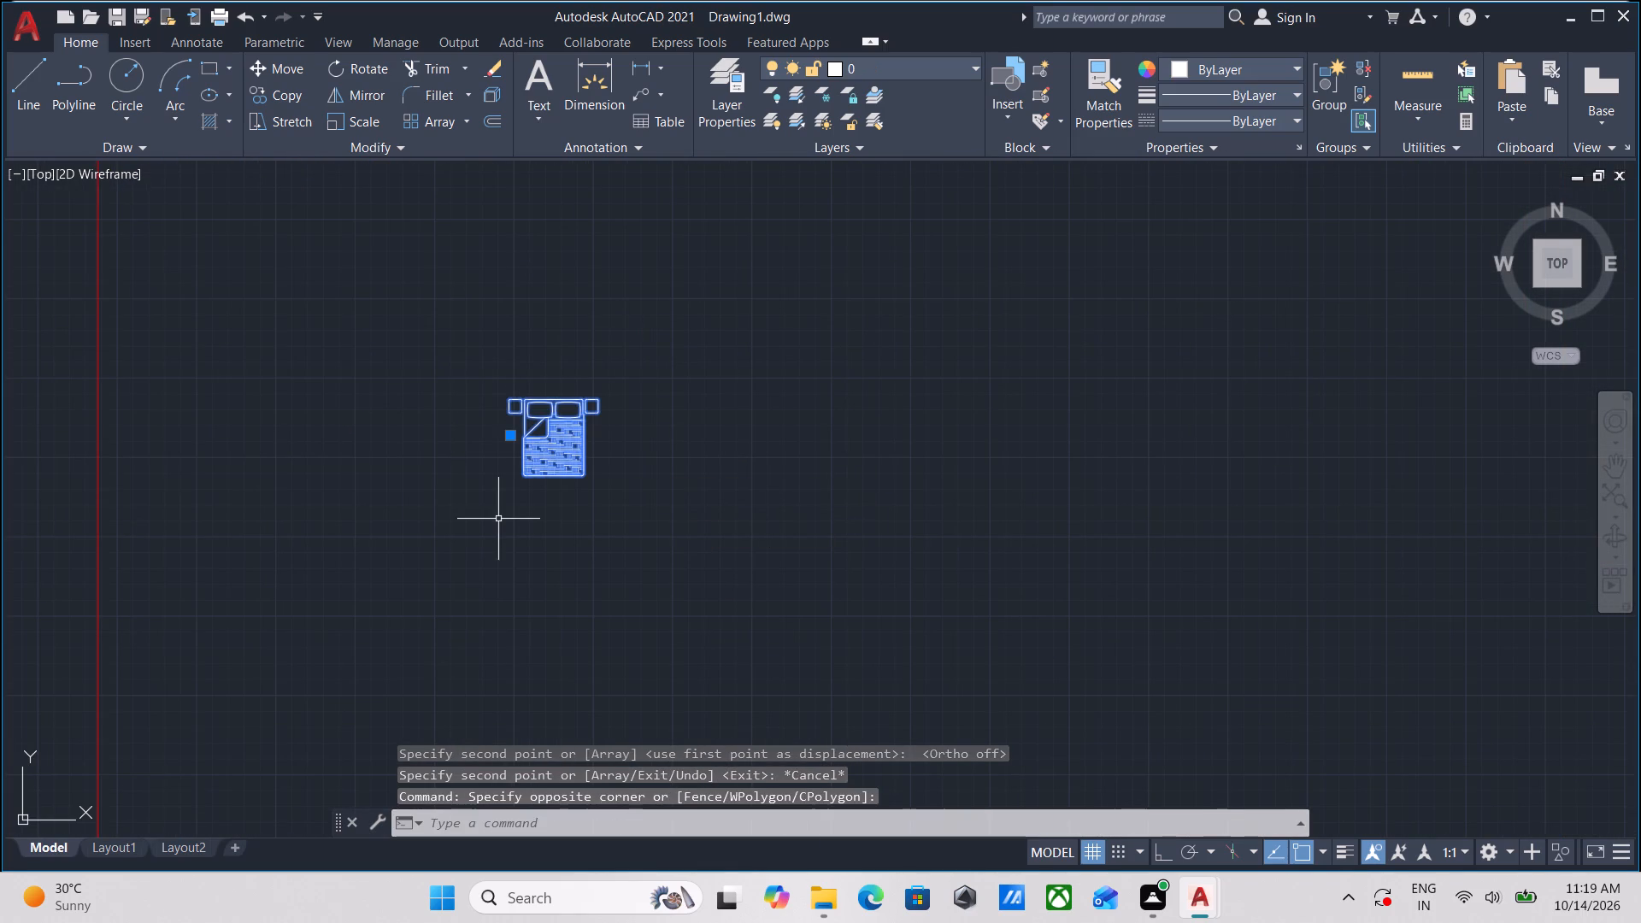
{"action": "type", "text": "RO"}
{"action": "key", "text": "Return"}
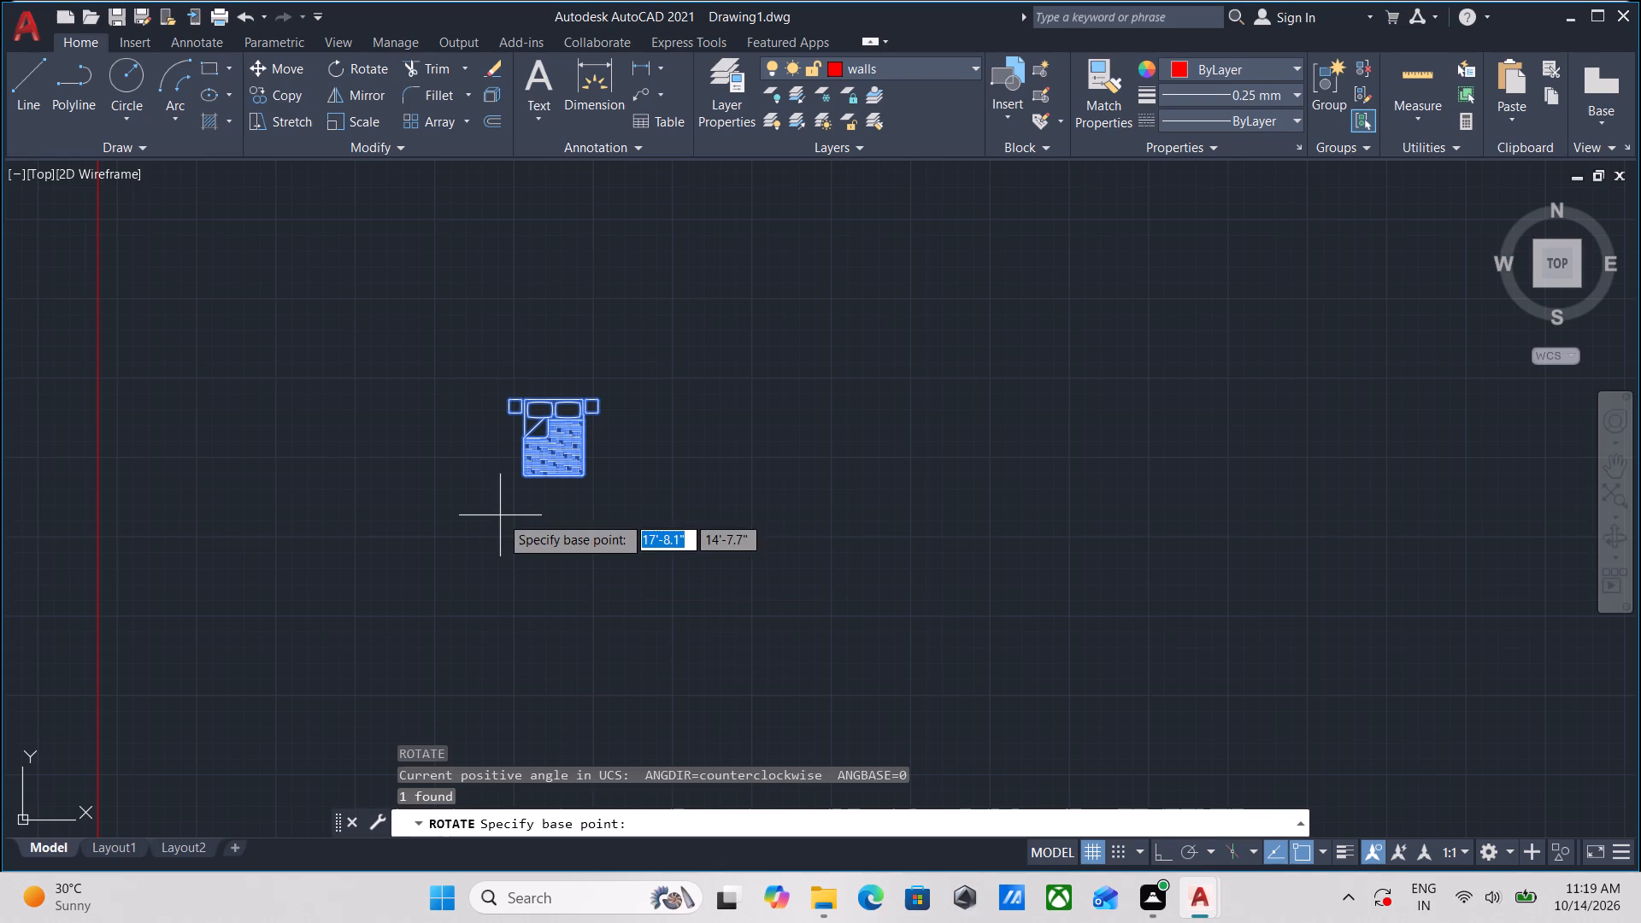
{"action": "scroll", "coordinate": [529, 491], "scroll_direction": "up", "scroll_amount": 3}
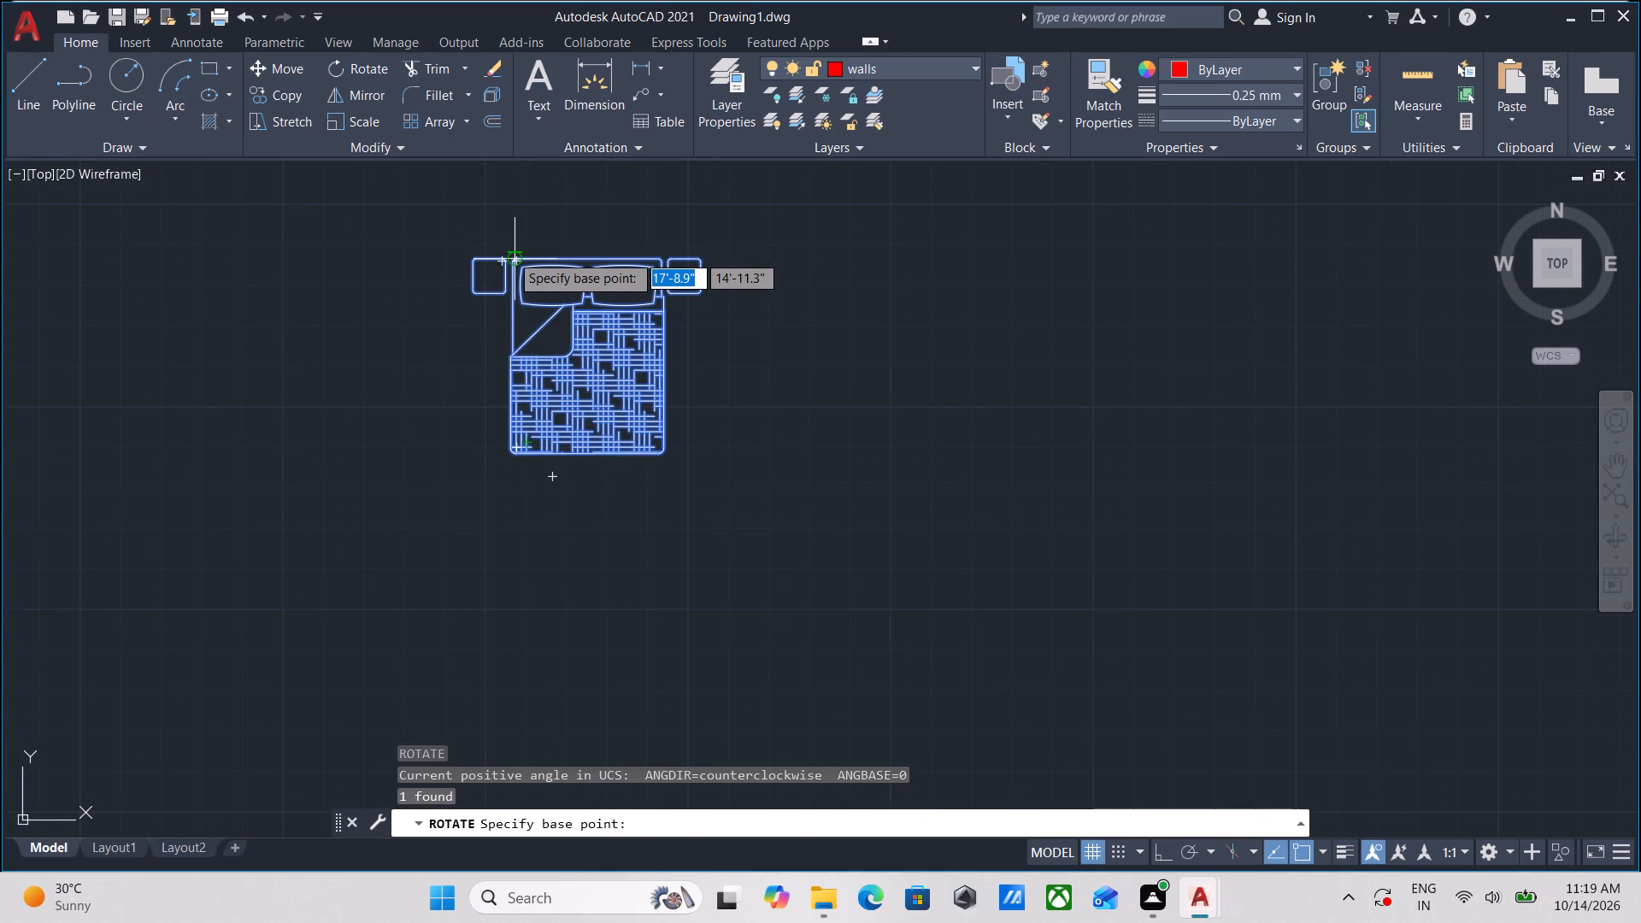
{"action": "left_click", "coordinate": [510, 254]}
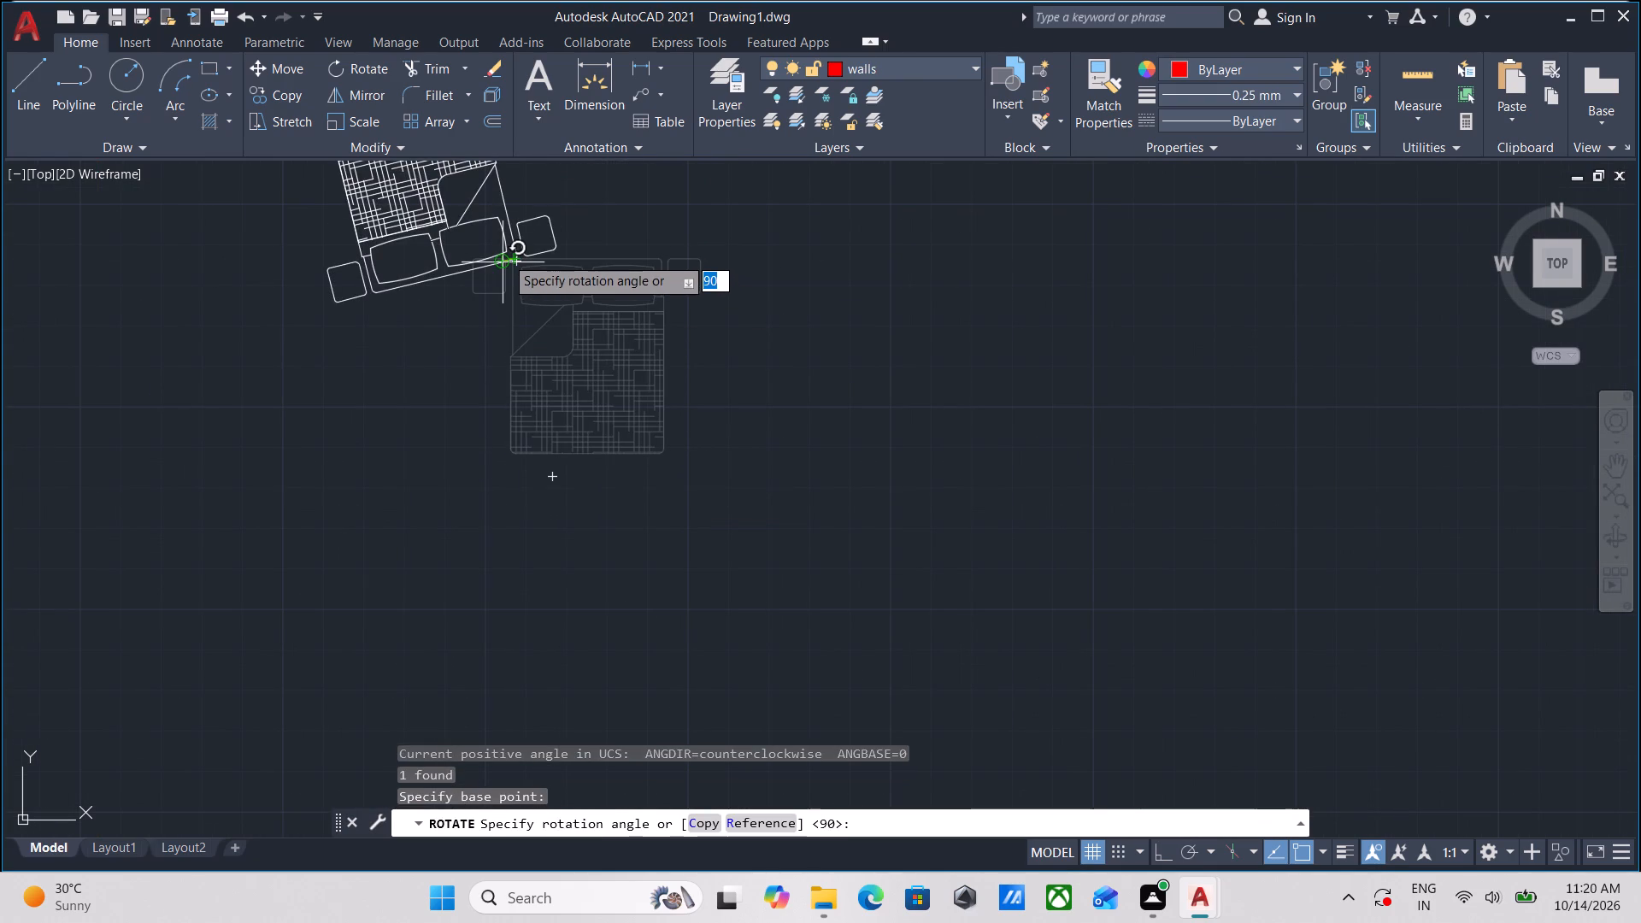
{"action": "key", "text": "F8"}
{"action": "middle_click_drag", "start_coordinate": [505, 256], "coordinate": [563, 455]}
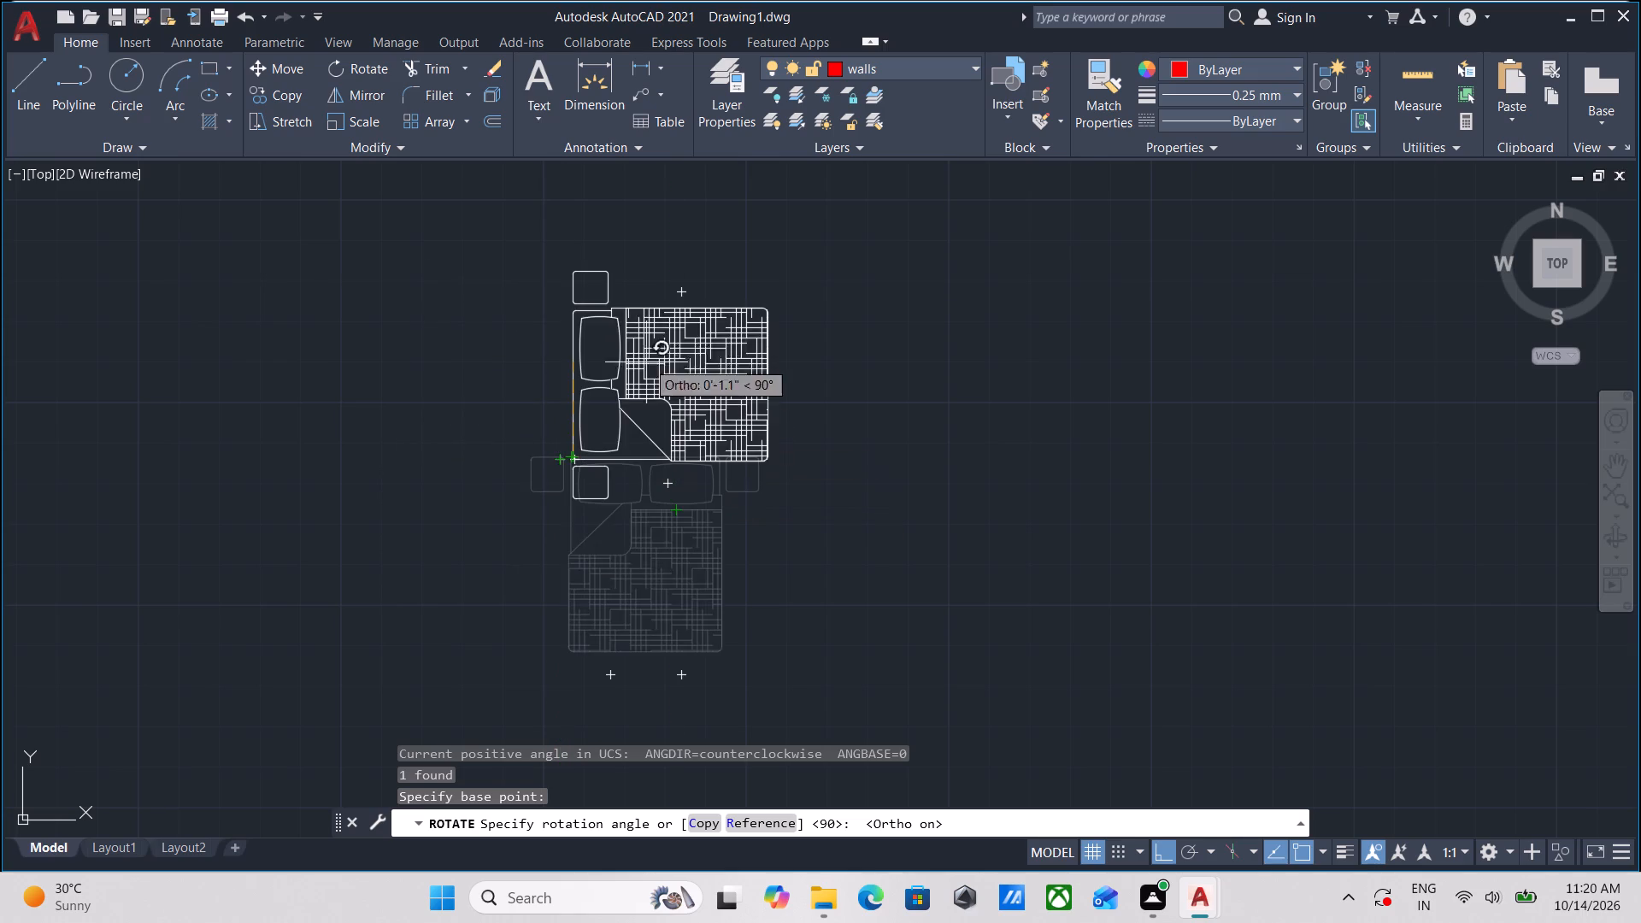
{"action": "left_click", "coordinate": [620, 320]}
Scale up the southwest bedroom's bed from its lower headboard corner, with a scale distance of about 3'-0.5".
{"action": "scroll", "coordinate": [644, 485], "scroll_direction": "down", "scroll_amount": 1}
{"action": "left_click_drag", "start_coordinate": [751, 560], "coordinate": [699, 514]}
{"action": "left_click", "coordinate": [598, 375]}
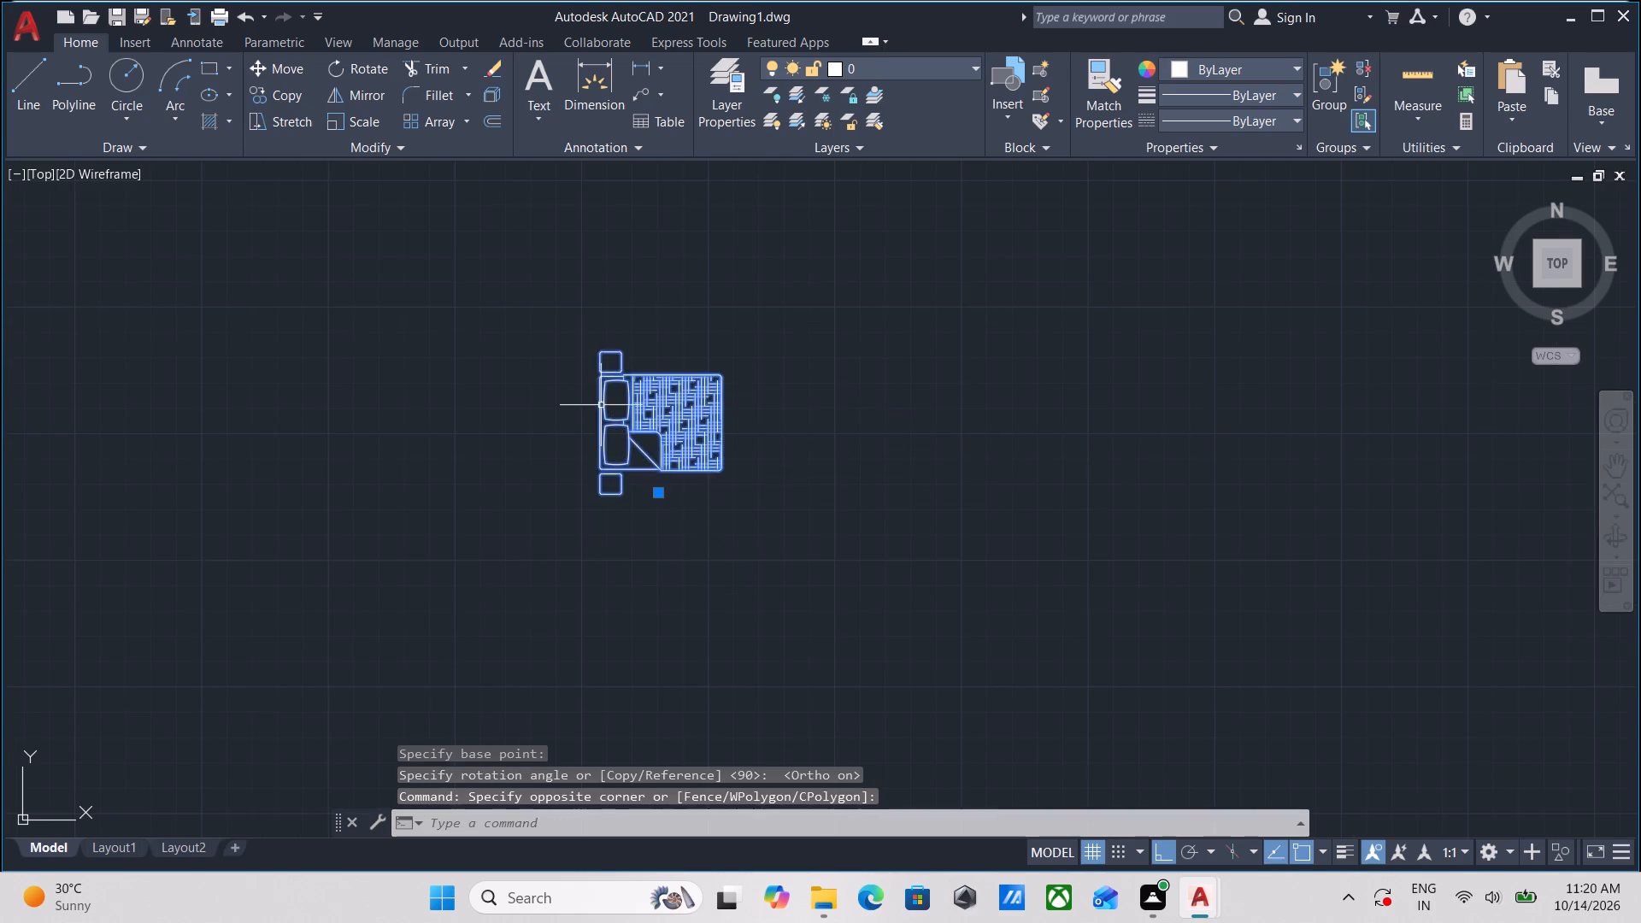
{"action": "scroll", "coordinate": [612, 483], "scroll_direction": "up", "scroll_amount": 2}
{"action": "middle_click_drag", "start_coordinate": [615, 484], "coordinate": [709, 528]}
{"action": "type", "text": "SX"}
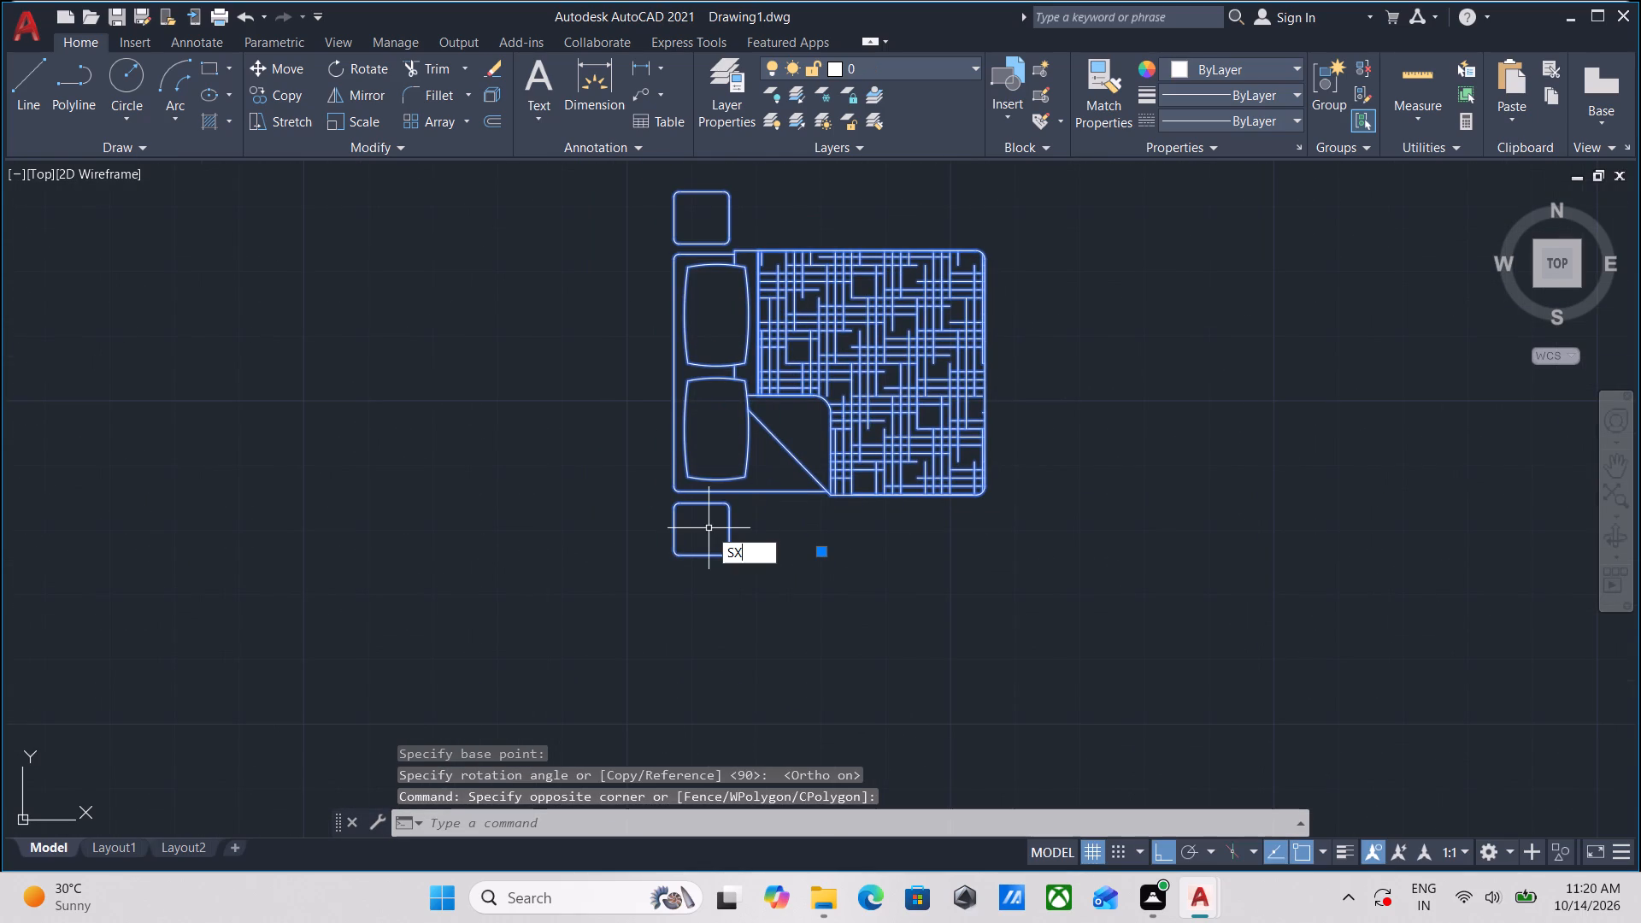
{"action": "key", "text": "BackSpace"}
{"action": "type", "text": "CA"}
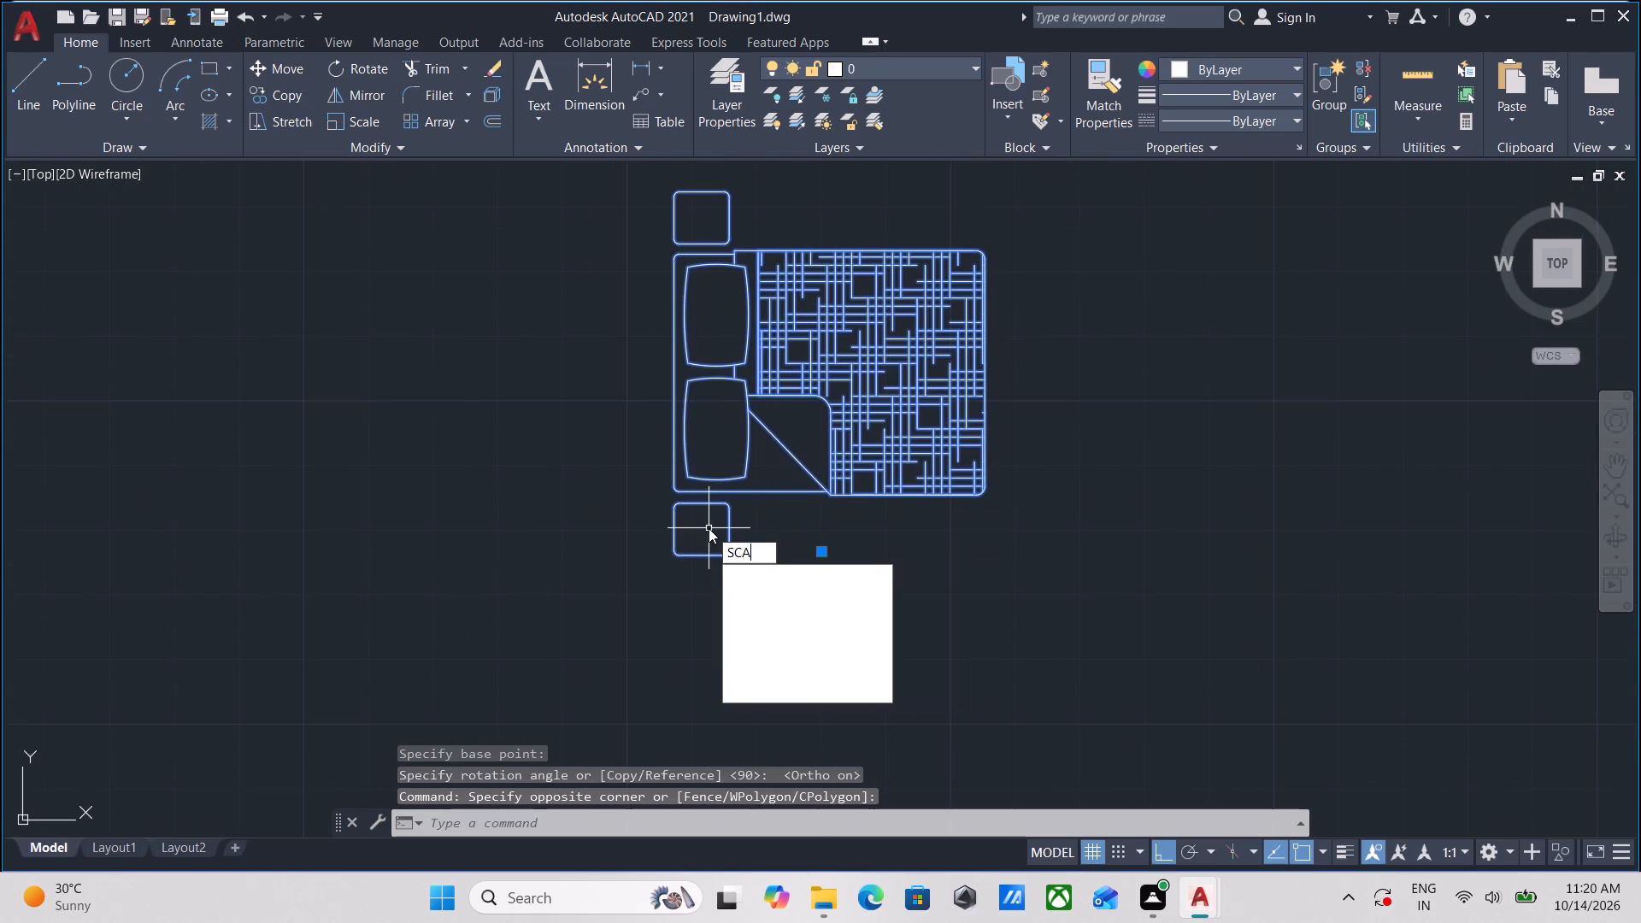
{"action": "type", "text": "LE"}
{"action": "key", "text": "Return"}
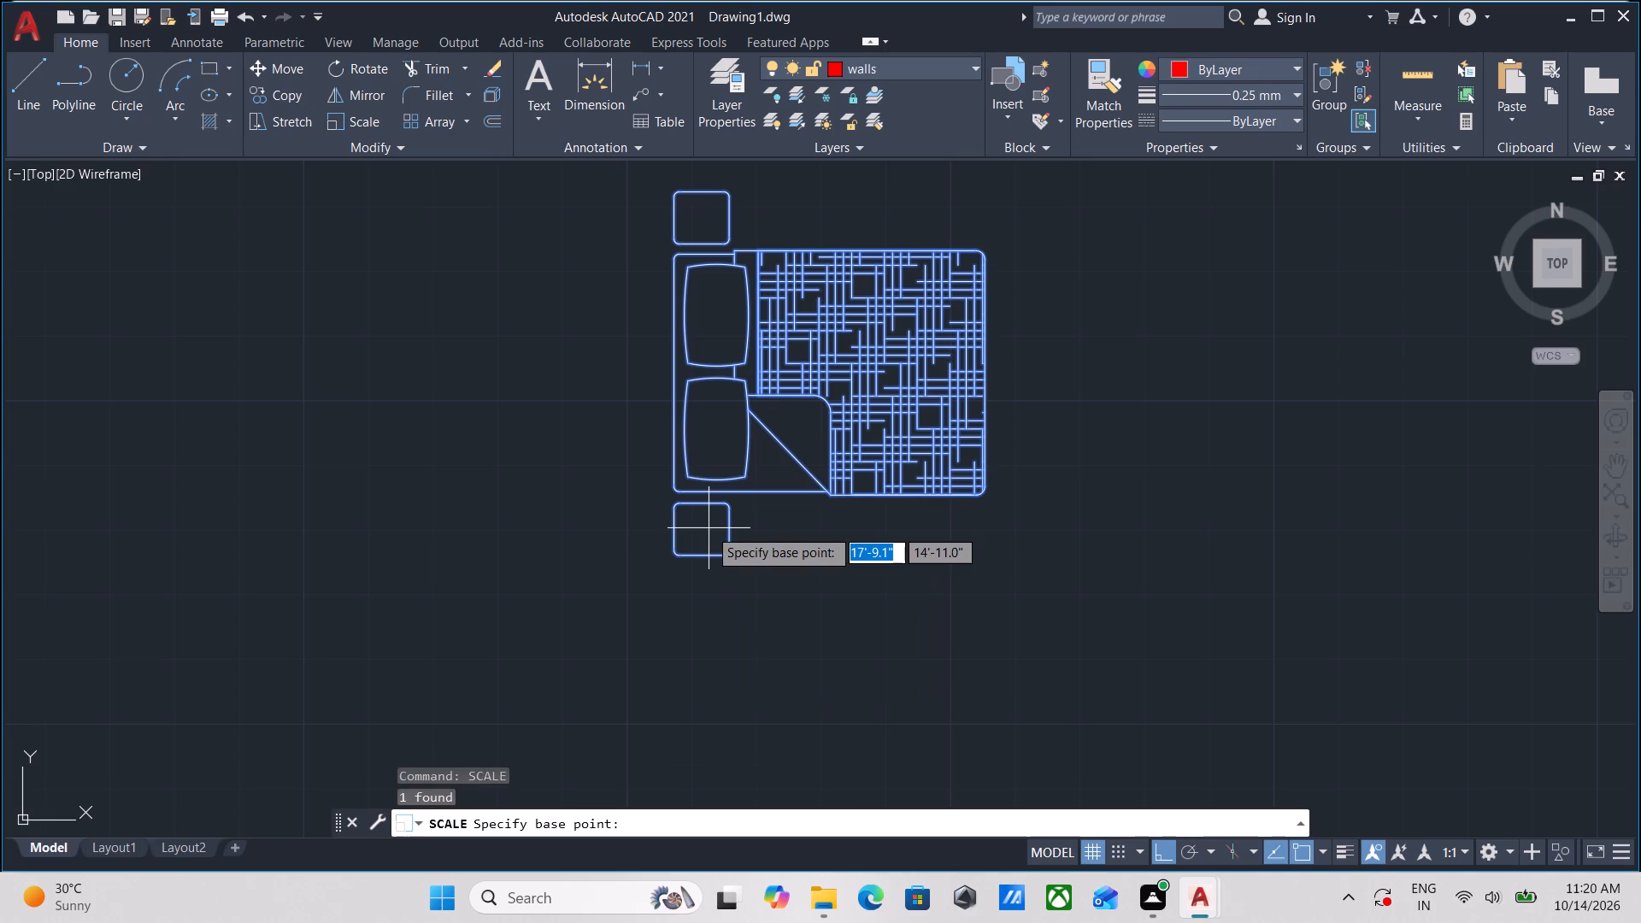
{"action": "scroll", "coordinate": [741, 533], "scroll_direction": "up", "scroll_amount": 2}
{"action": "scroll", "coordinate": [570, 437], "scroll_direction": "down", "scroll_amount": 1}
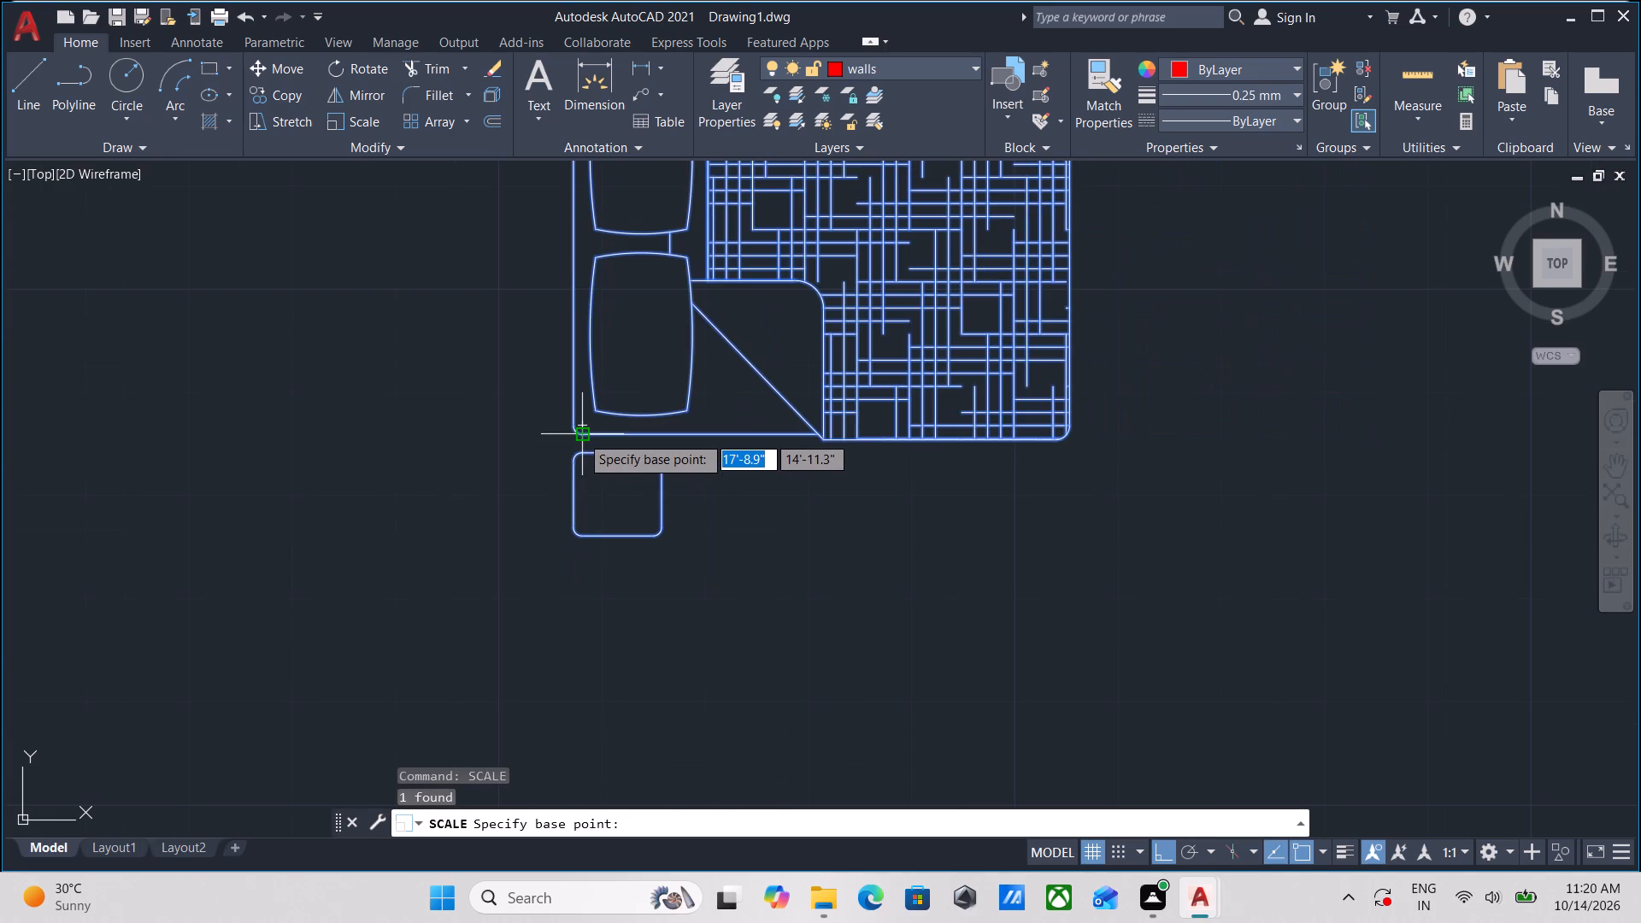
{"action": "left_click", "coordinate": [580, 435]}
{"action": "middle_click_drag", "start_coordinate": [920, 424], "coordinate": [678, 501]}
{"action": "scroll", "coordinate": [920, 424], "scroll_direction": "down", "scroll_amount": 1}
{"action": "scroll", "coordinate": [879, 508], "scroll_direction": "down", "scroll_amount": 2}
{"action": "middle_click", "coordinate": [891, 513]}
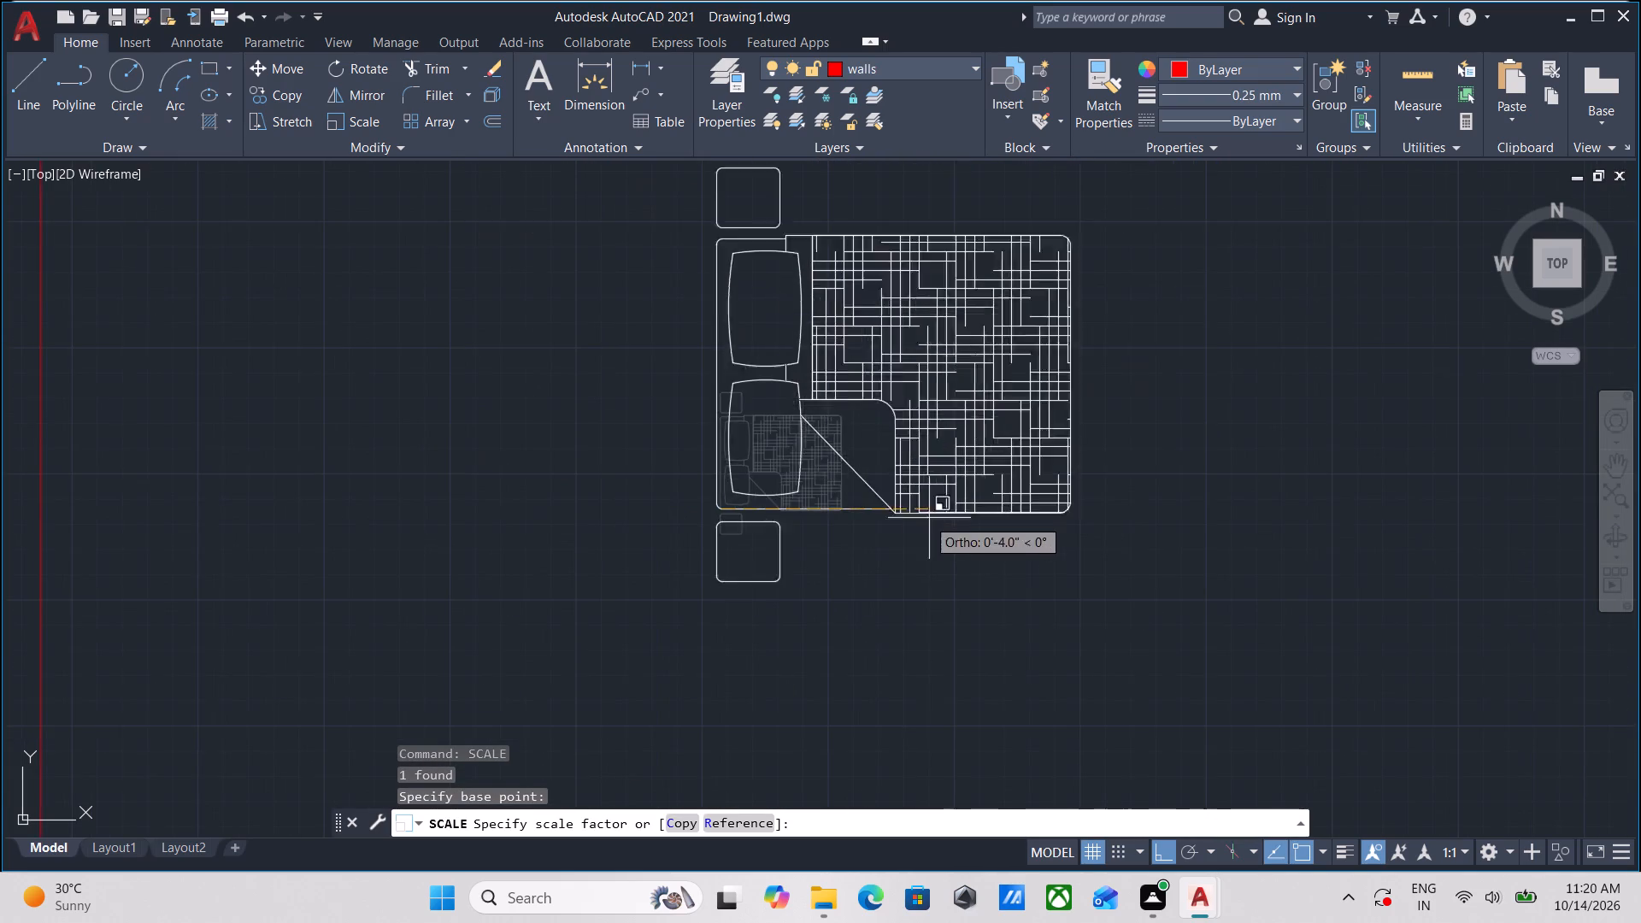
{"action": "scroll", "coordinate": [1088, 519], "scroll_direction": "down", "scroll_amount": 3}
{"action": "scroll", "coordinate": [1170, 514], "scroll_direction": "down", "scroll_amount": 3}
{"action": "middle_click_drag", "start_coordinate": [1199, 515], "coordinate": [985, 529]}
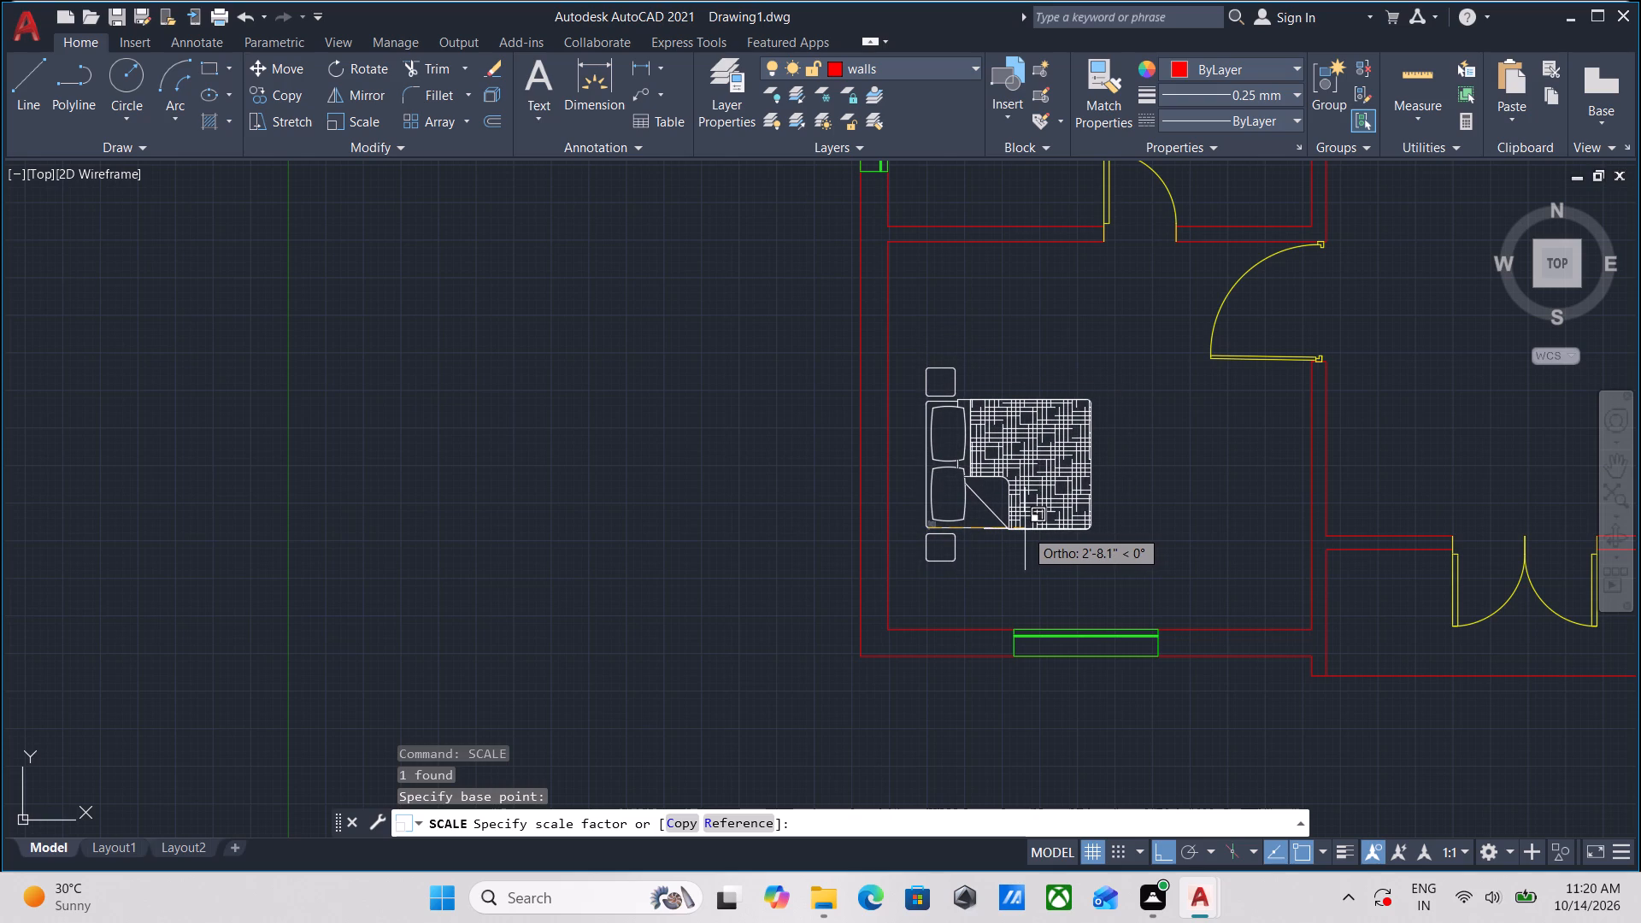
{"action": "scroll", "coordinate": [1025, 529], "scroll_direction": "up", "scroll_amount": 1}
{"action": "middle_click_drag", "start_coordinate": [1025, 529], "coordinate": [823, 536]}
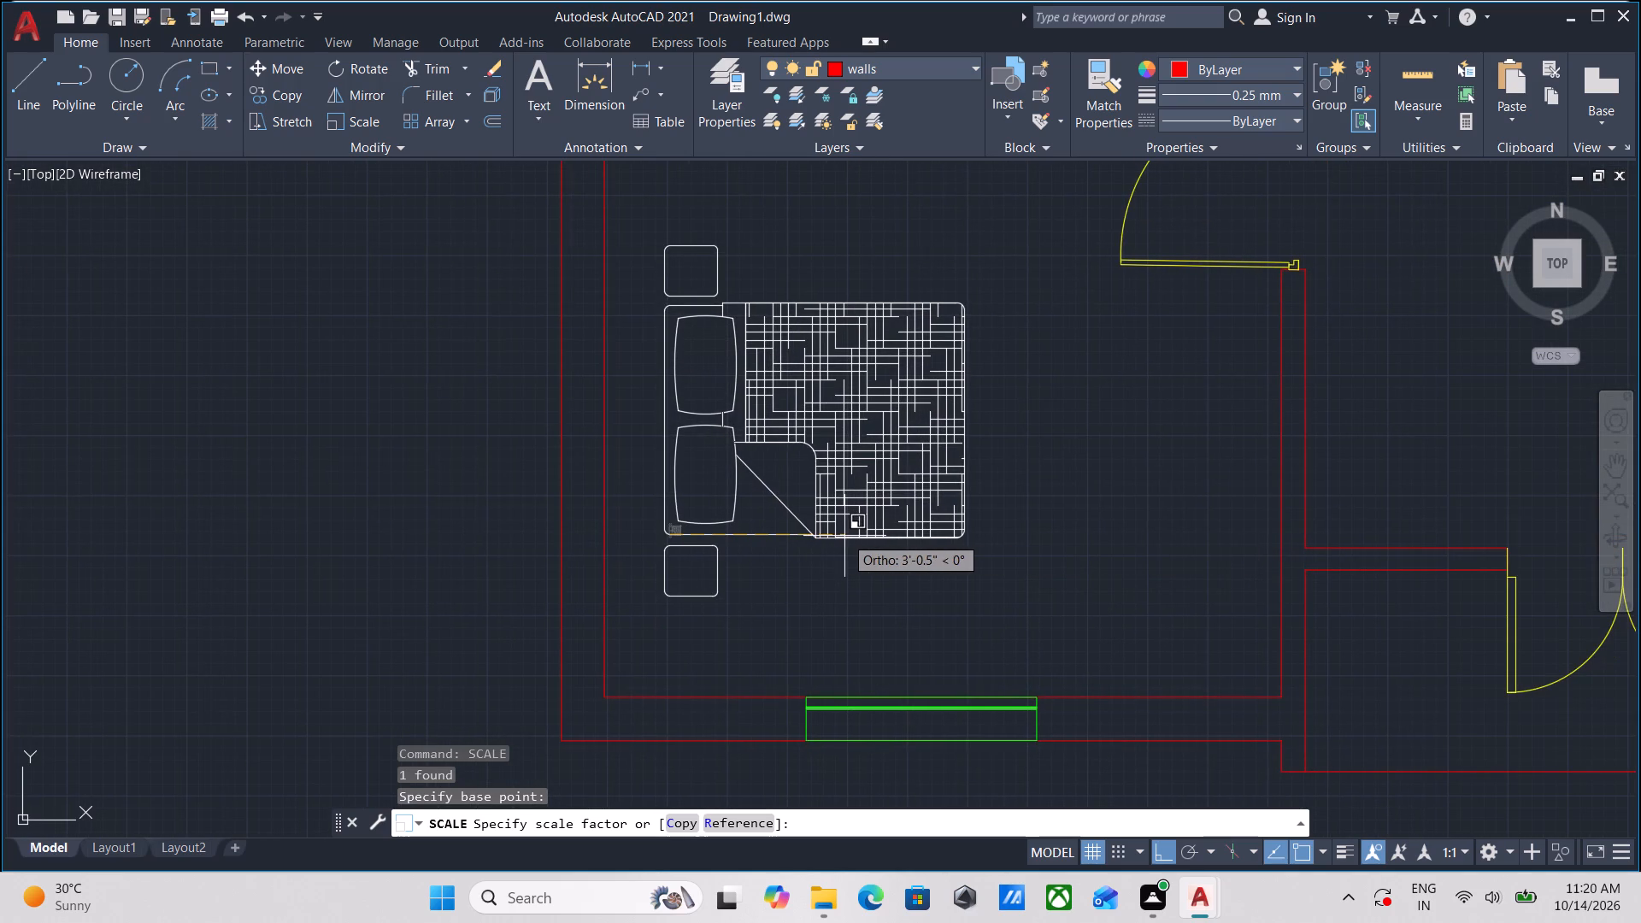
{"action": "left_click", "coordinate": [844, 536]}
Move the enlarged bed west by its headboard midpoint so the headboard sits just off the bedroom's west wall.
{"action": "scroll", "coordinate": [768, 538], "scroll_direction": "up", "scroll_amount": 2}
{"action": "left_click", "coordinate": [804, 597]}
{"action": "left_click", "coordinate": [686, 534]}
{"action": "scroll", "coordinate": [686, 534], "scroll_direction": "down", "scroll_amount": 1}
{"action": "middle_click_drag", "start_coordinate": [686, 534], "coordinate": [734, 620]}
{"action": "left_click_drag", "start_coordinate": [790, 656], "coordinate": [744, 602]}
{"action": "left_click", "coordinate": [732, 582]}
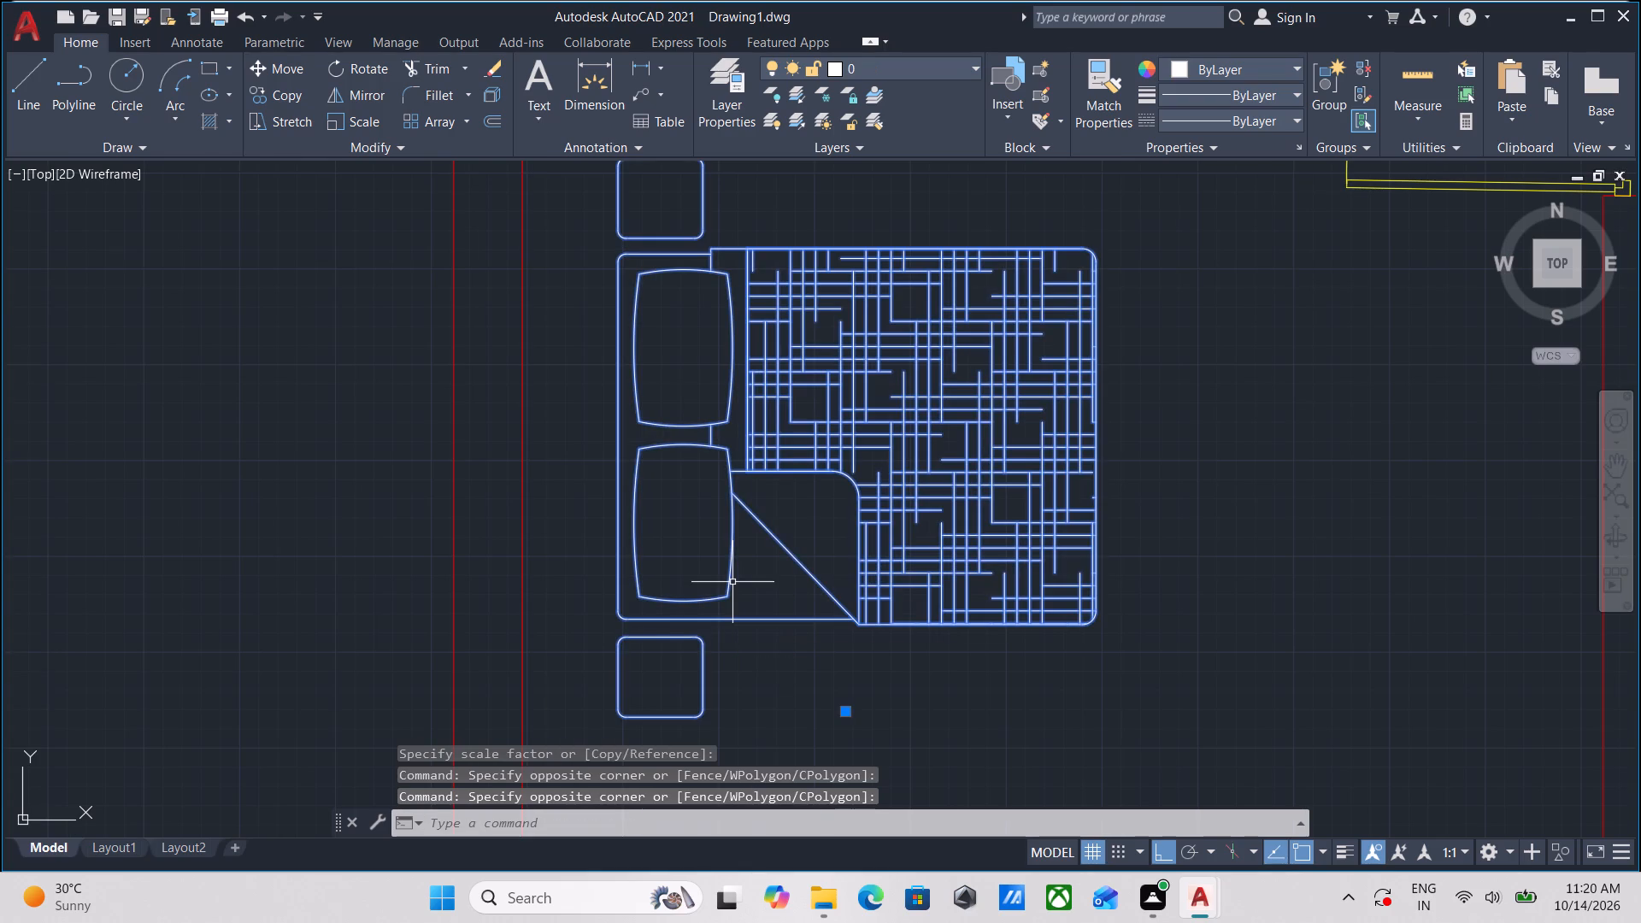
{"action": "key", "text": "m"}
{"action": "key", "text": "Return"}
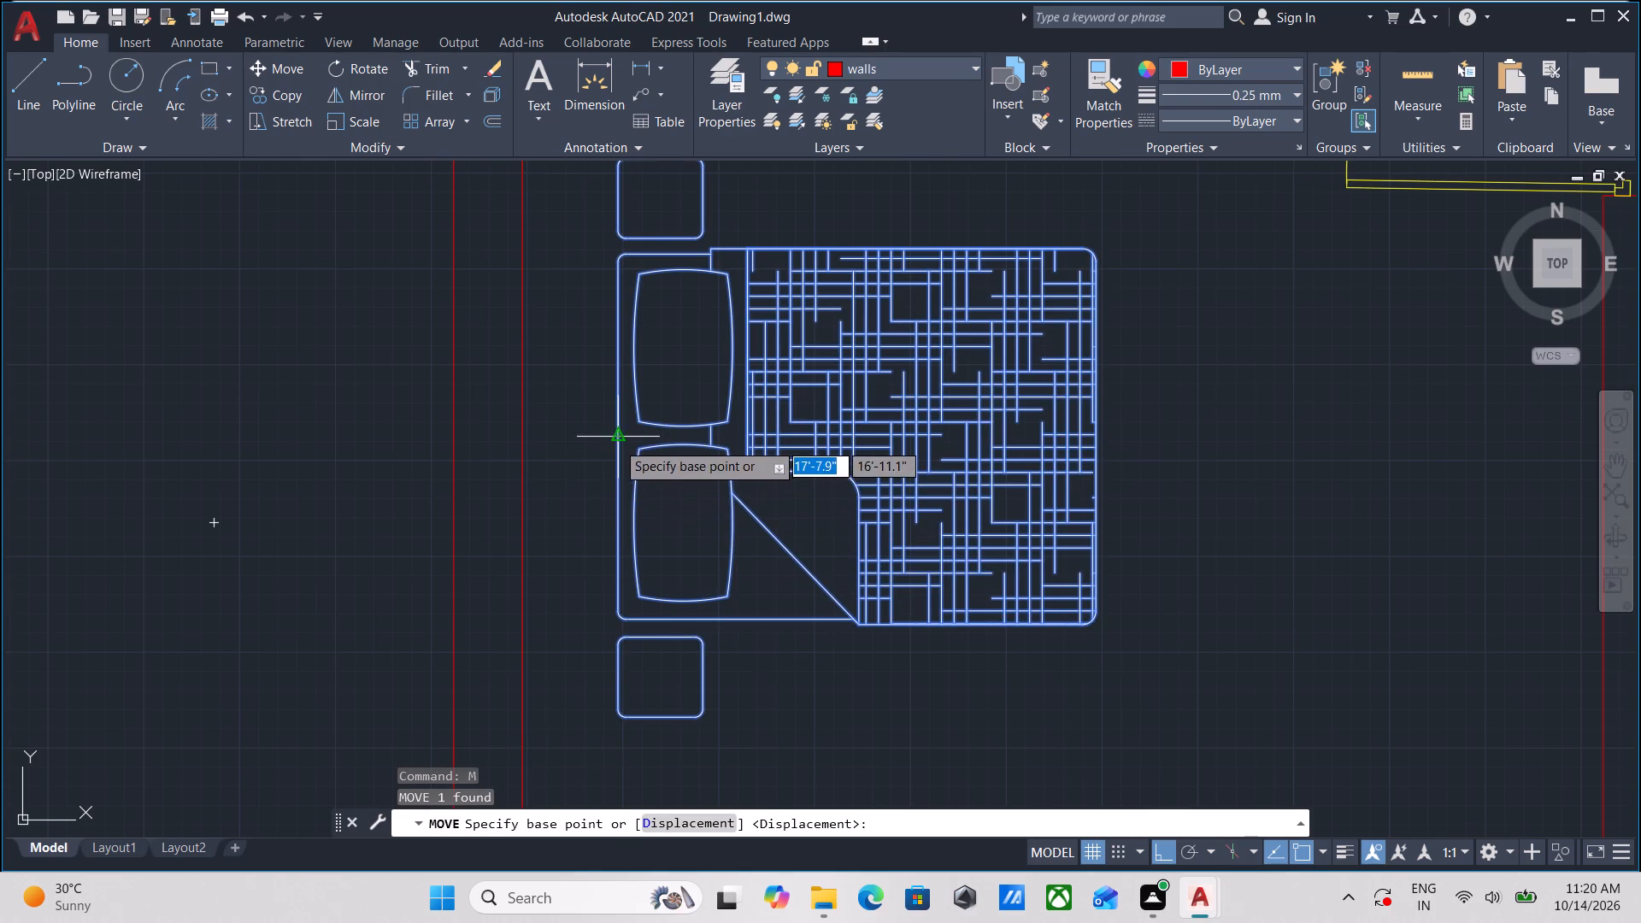
{"action": "left_click", "coordinate": [616, 442]}
{"action": "left_click", "coordinate": [548, 443]}
{"action": "scroll", "coordinate": [660, 447], "scroll_direction": "down", "scroll_amount": 2}
{"action": "key", "text": "Escape"}
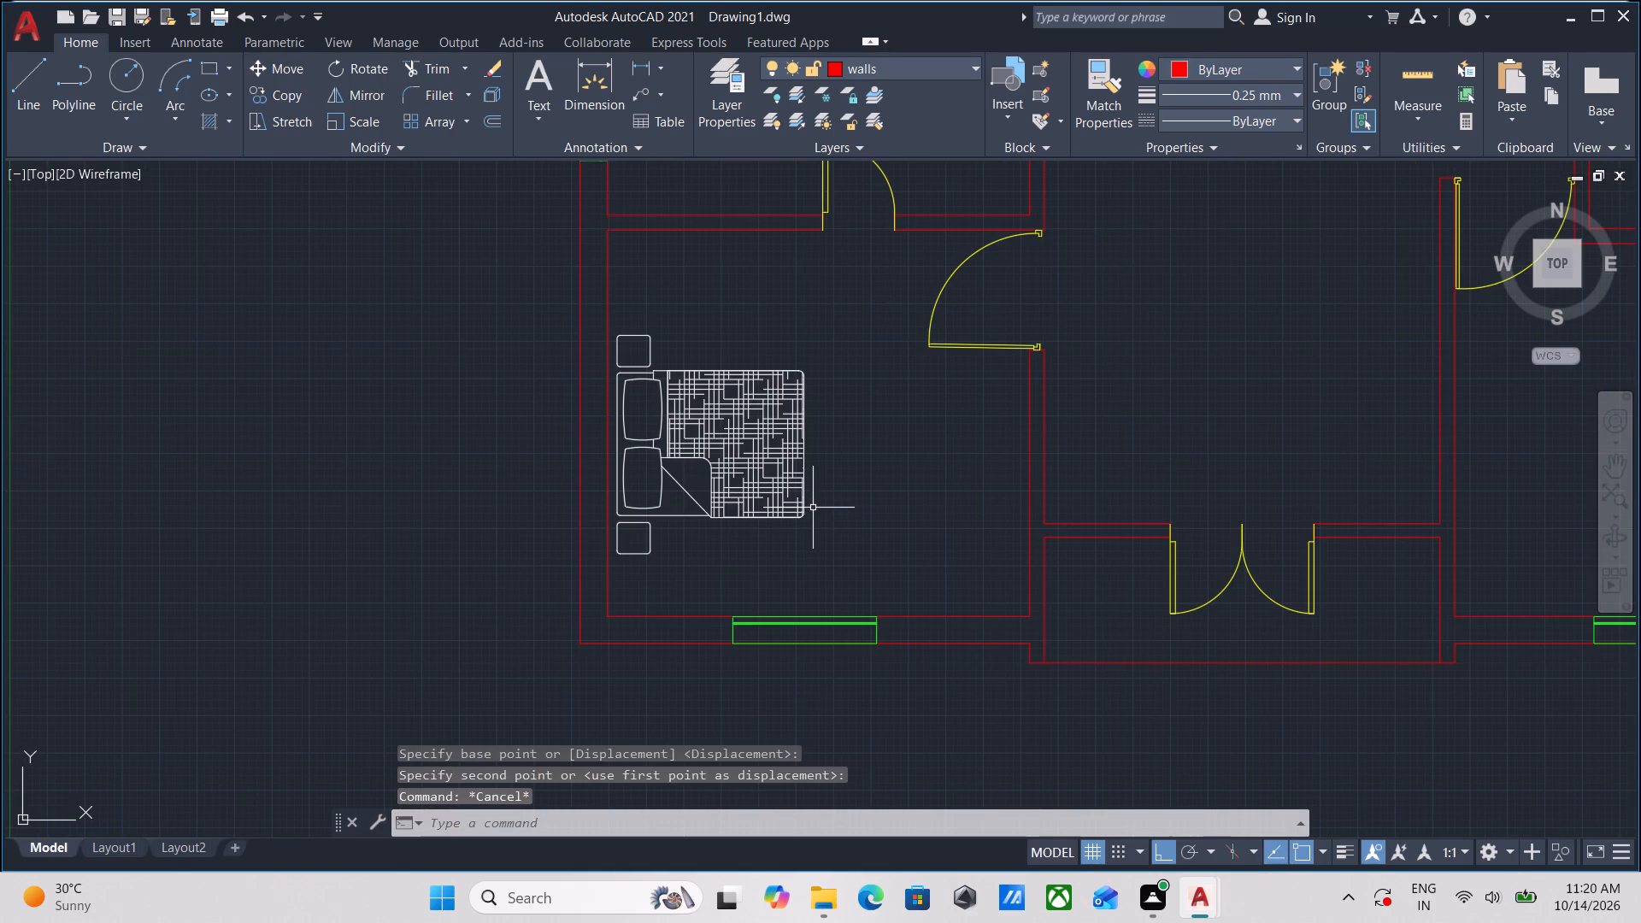
Mirror the bed into the southeast bedroom about a vertical line through the double door's centre, keeping the original.
{"action": "scroll", "coordinate": [824, 510], "scroll_direction": "up", "scroll_amount": 1}
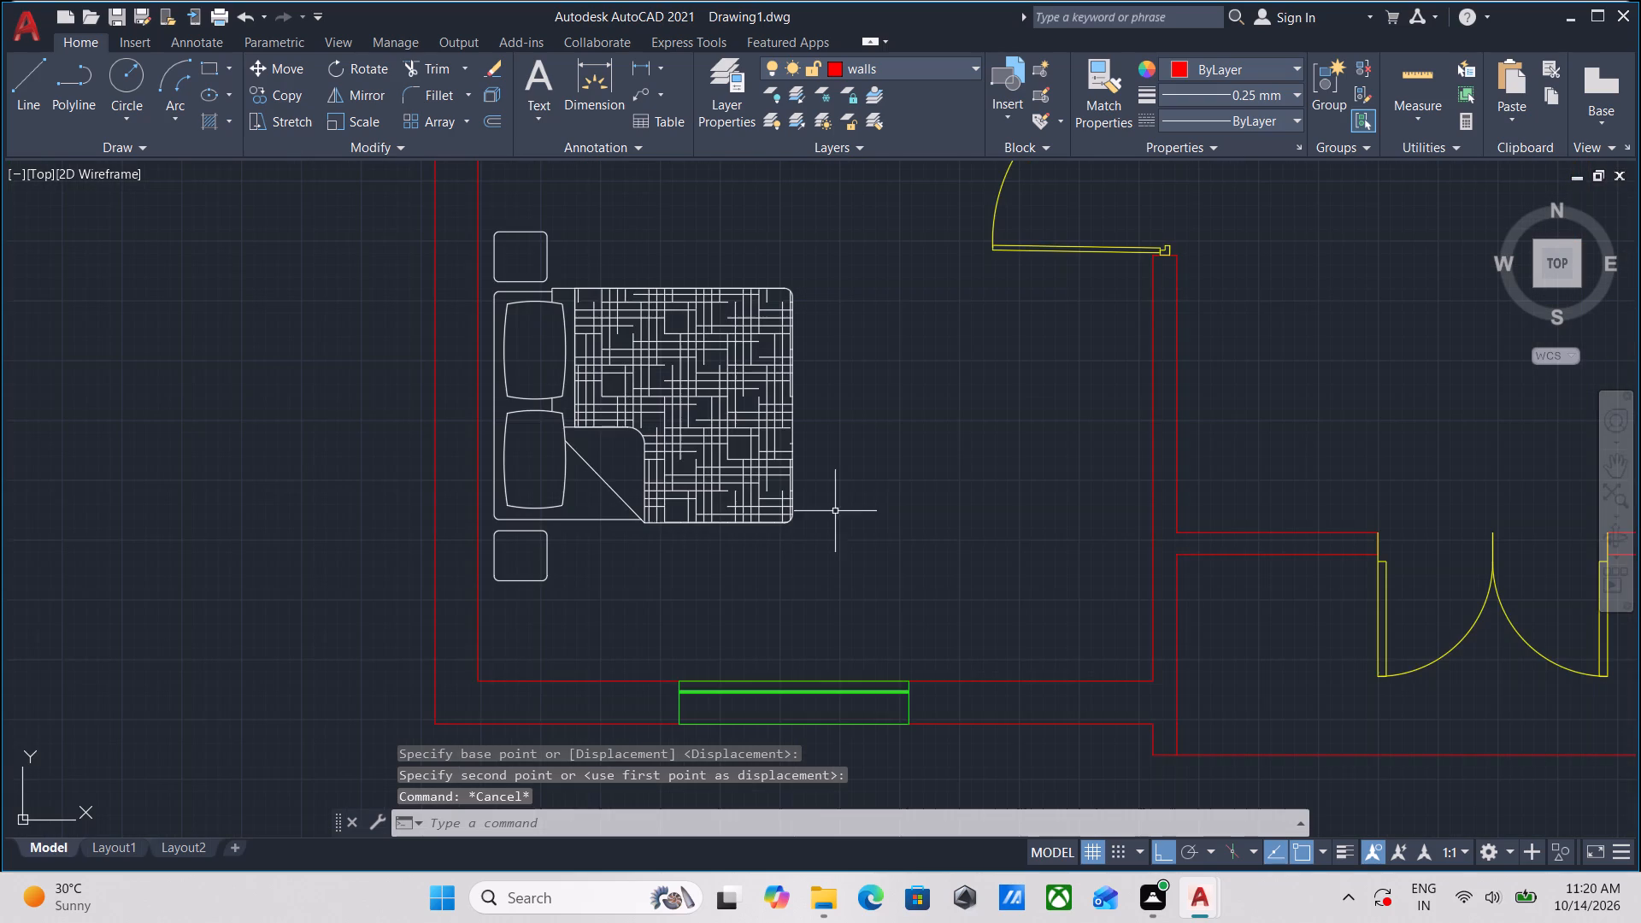
{"action": "left_click_drag", "start_coordinate": [850, 572], "coordinate": [831, 559]}
{"action": "left_click", "coordinate": [666, 436]}
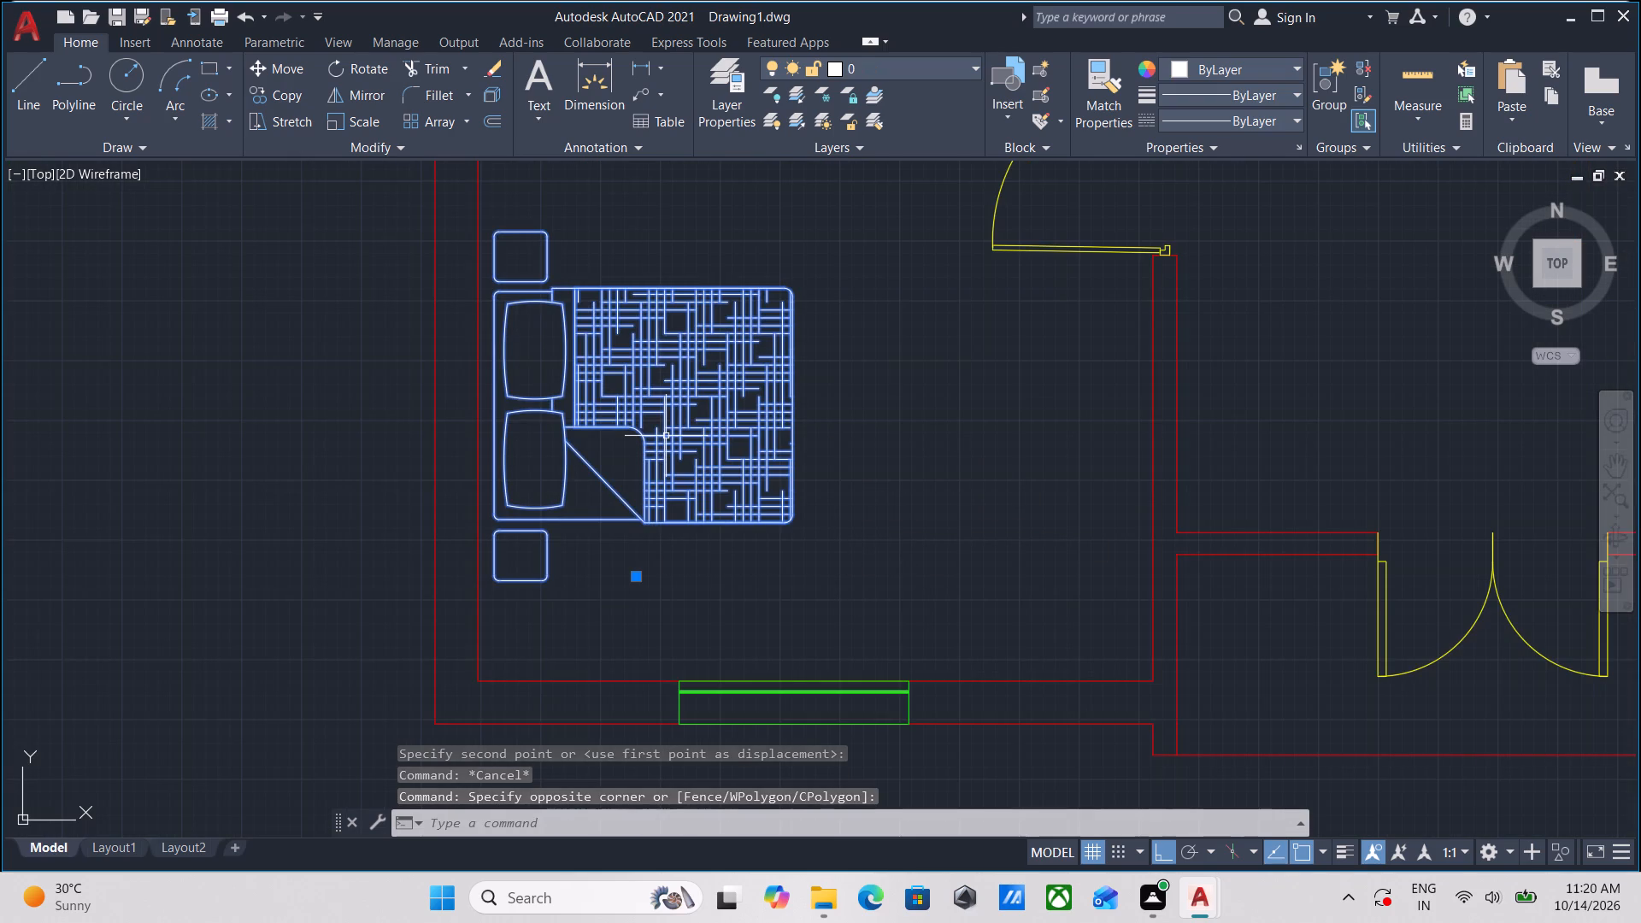
{"action": "type", "text": "MI"}
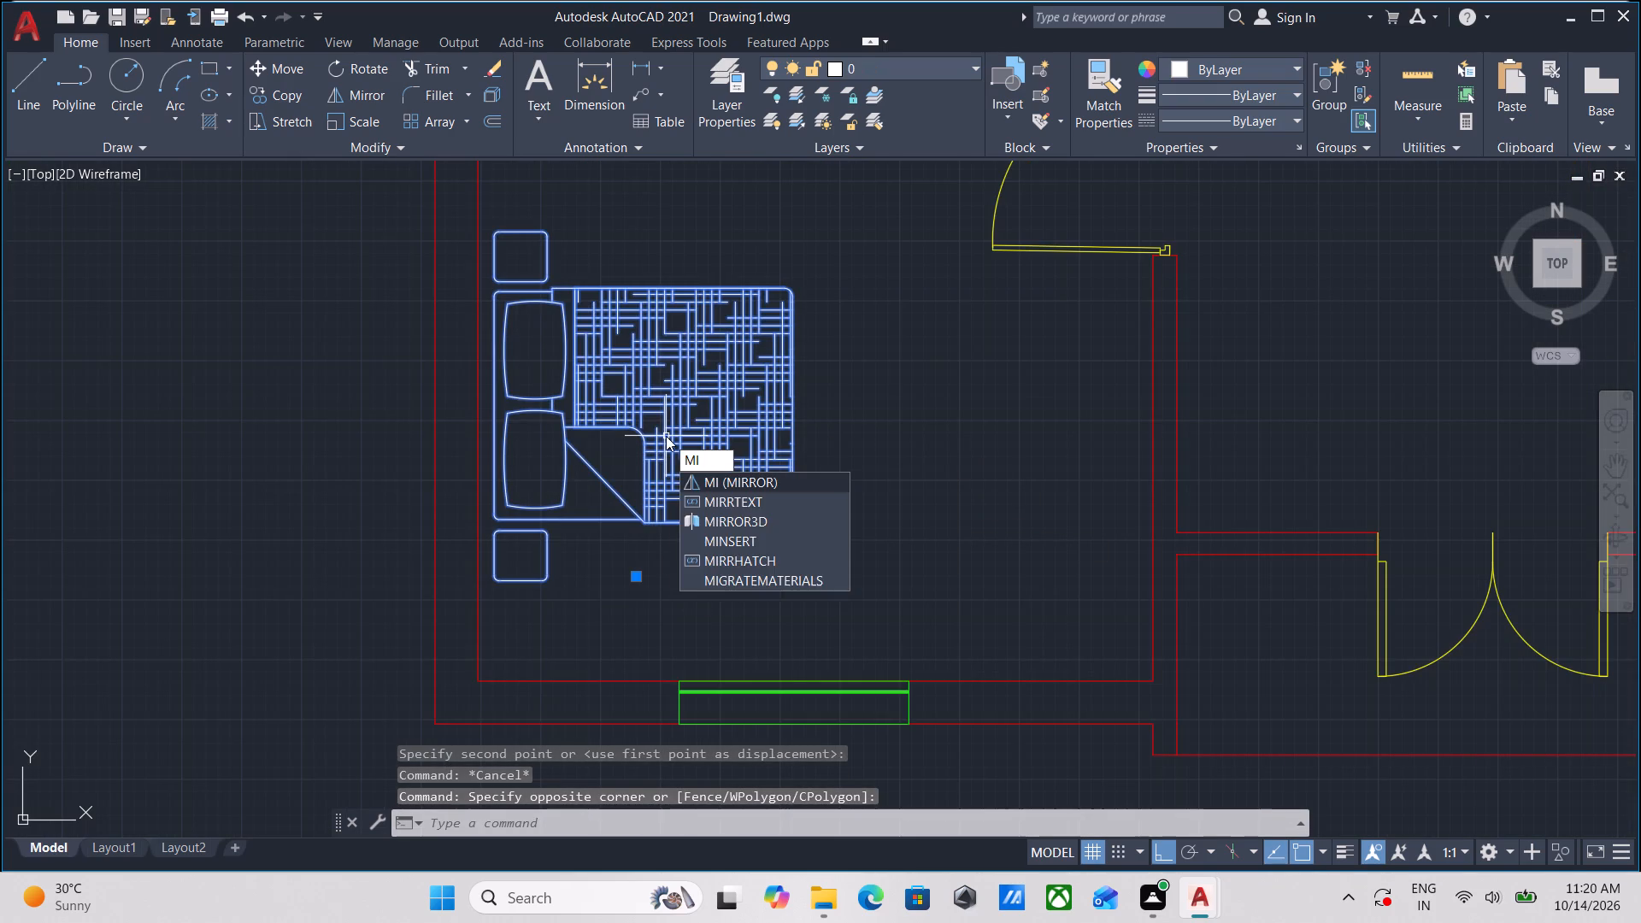
{"action": "key", "text": "Return"}
{"action": "scroll", "coordinate": [979, 514], "scroll_direction": "down", "scroll_amount": 1}
{"action": "middle_click_drag", "start_coordinate": [979, 514], "coordinate": [779, 462]}
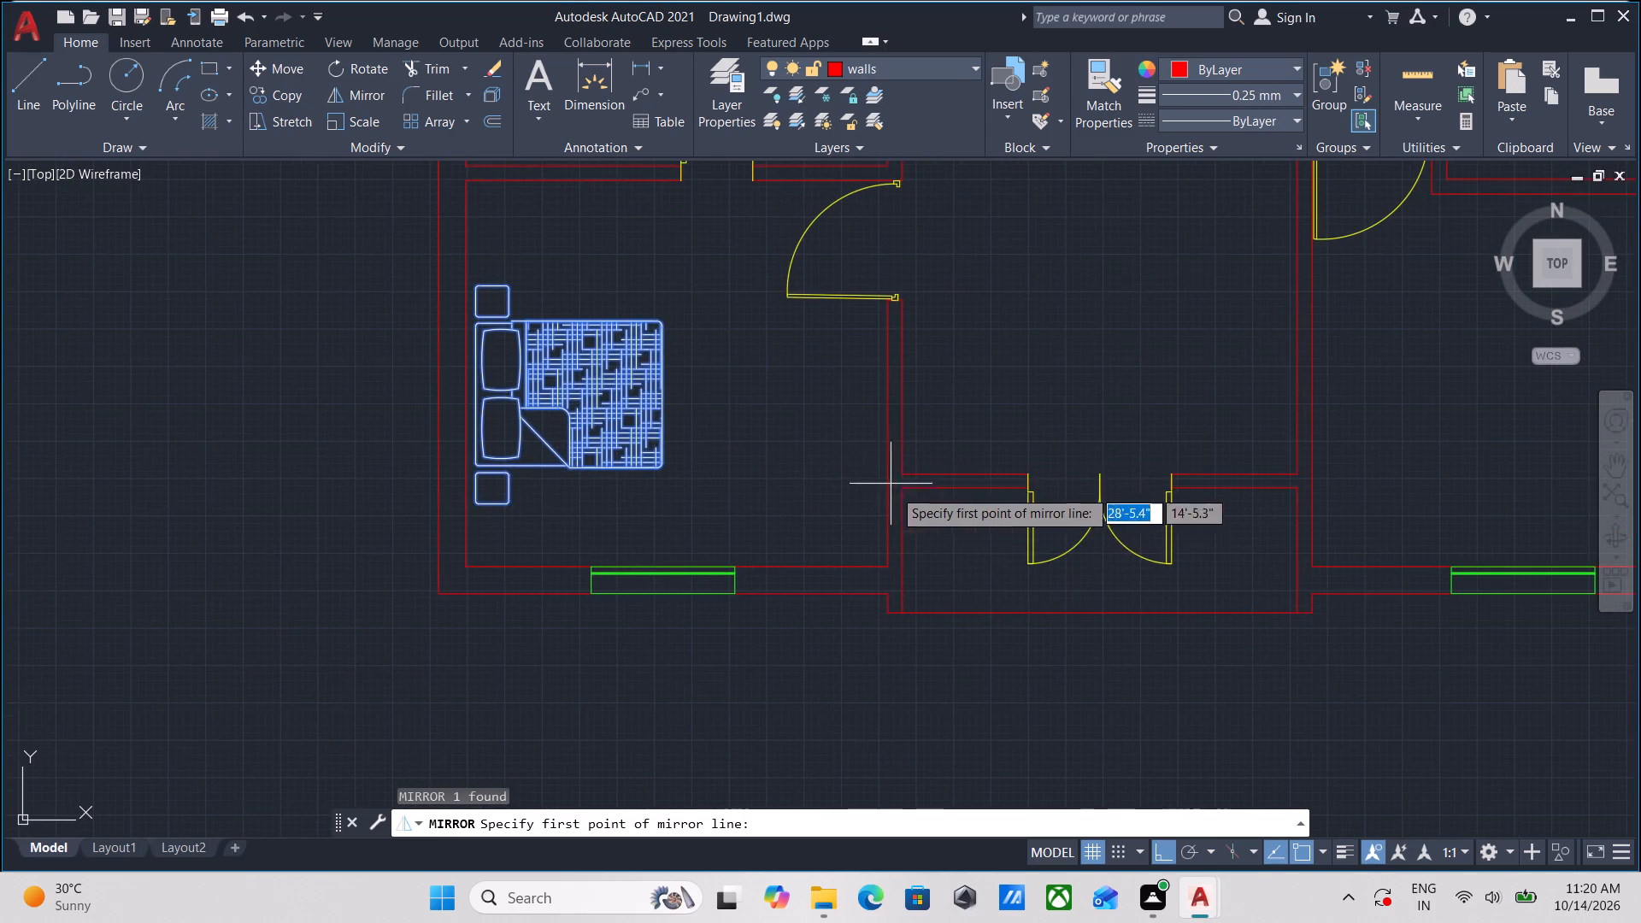
{"action": "scroll", "coordinate": [925, 520], "scroll_direction": "down", "scroll_amount": 2}
{"action": "middle_click_drag", "start_coordinate": [925, 520], "coordinate": [726, 493]}
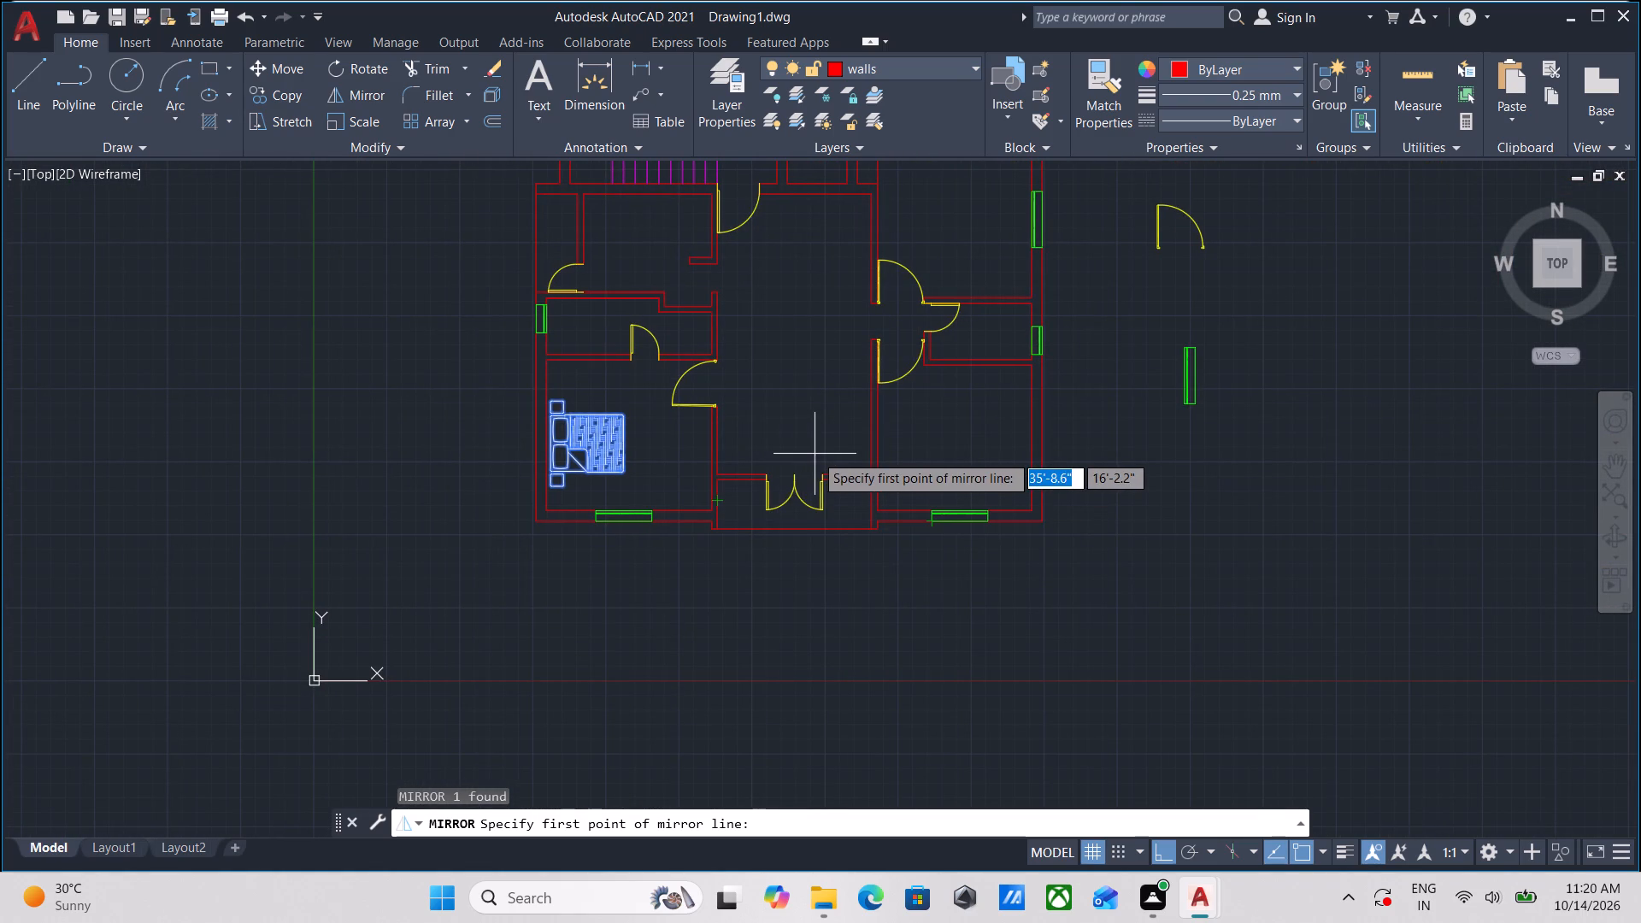
{"action": "scroll", "coordinate": [940, 500], "scroll_direction": "up", "scroll_amount": 1}
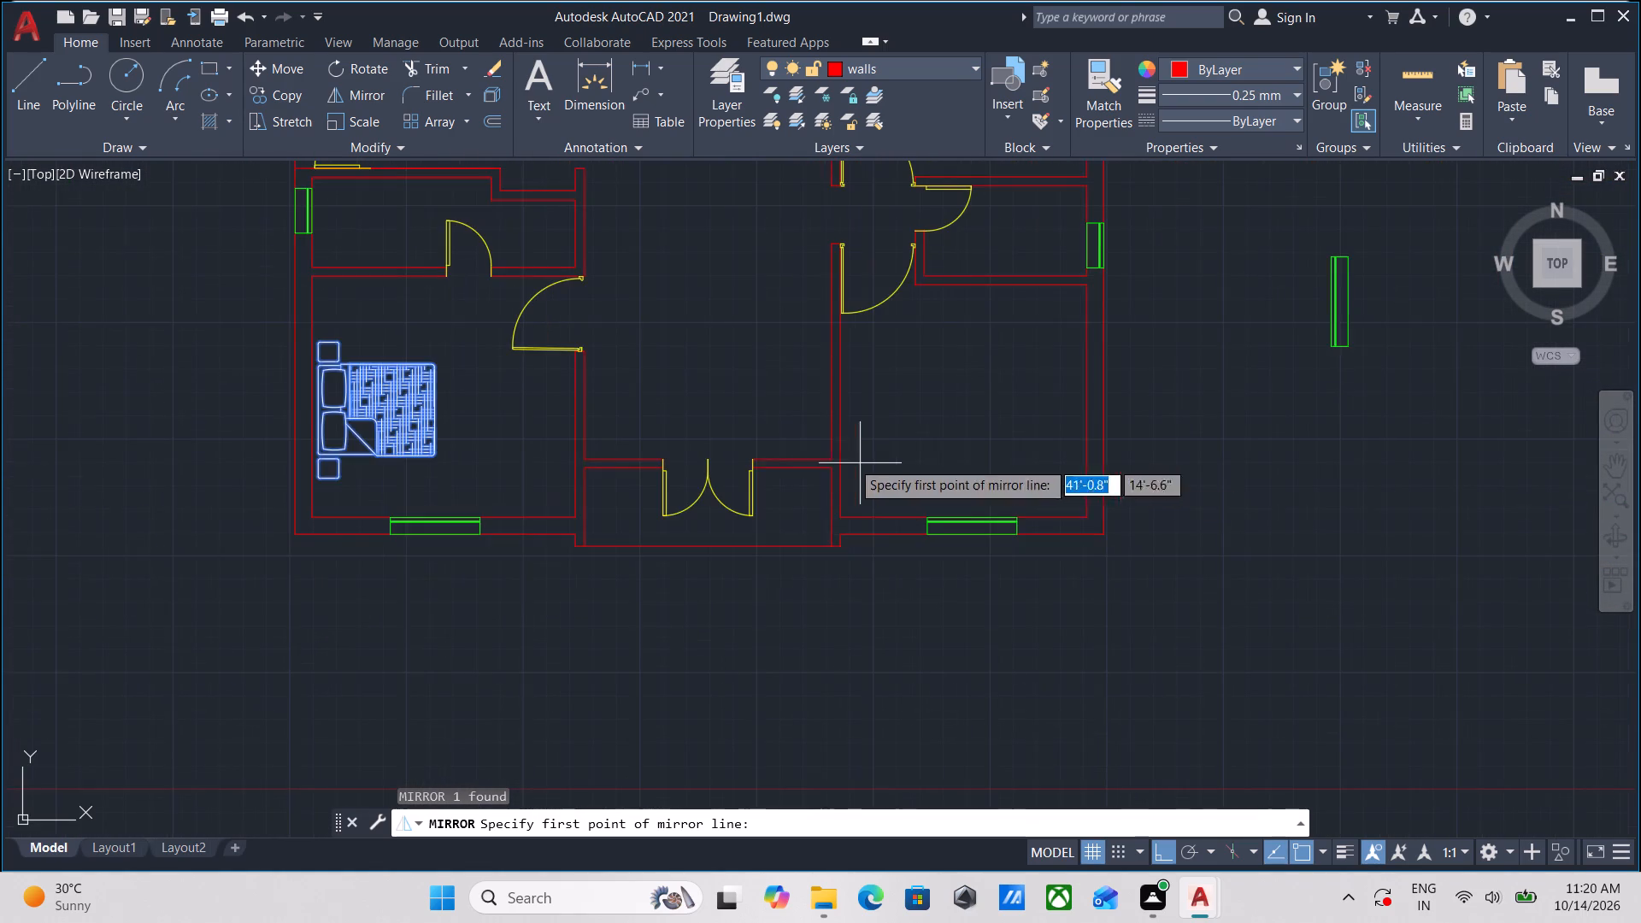
{"action": "scroll", "coordinate": [756, 474], "scroll_direction": "up", "scroll_amount": 1}
{"action": "left_click", "coordinate": [676, 447]}
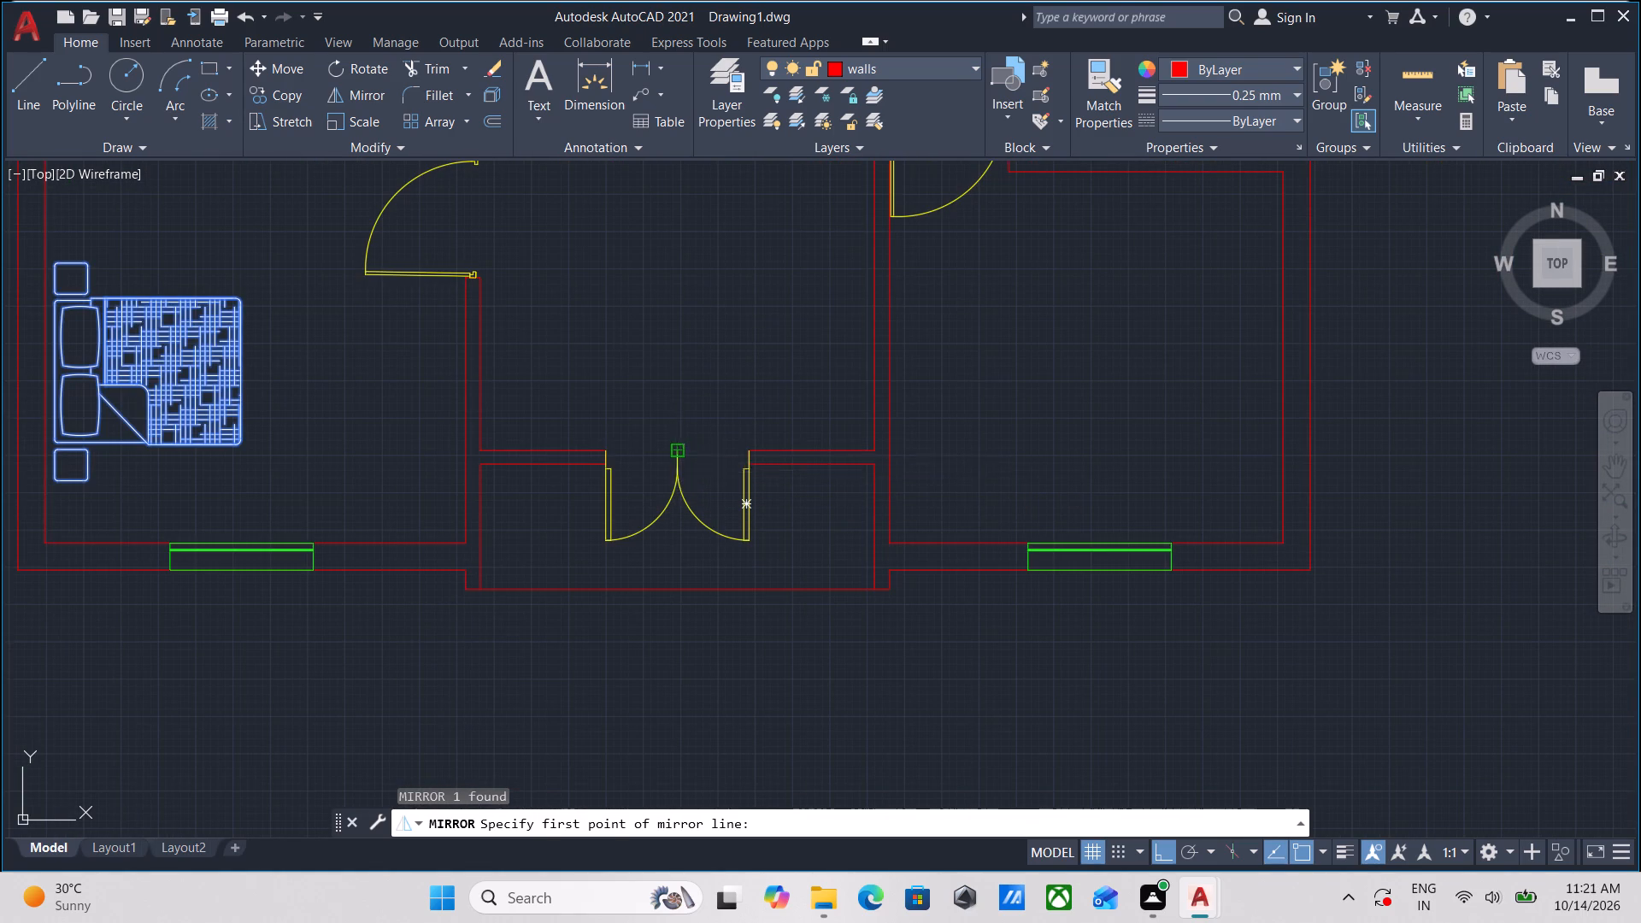
{"action": "left_click", "coordinate": [672, 543]}
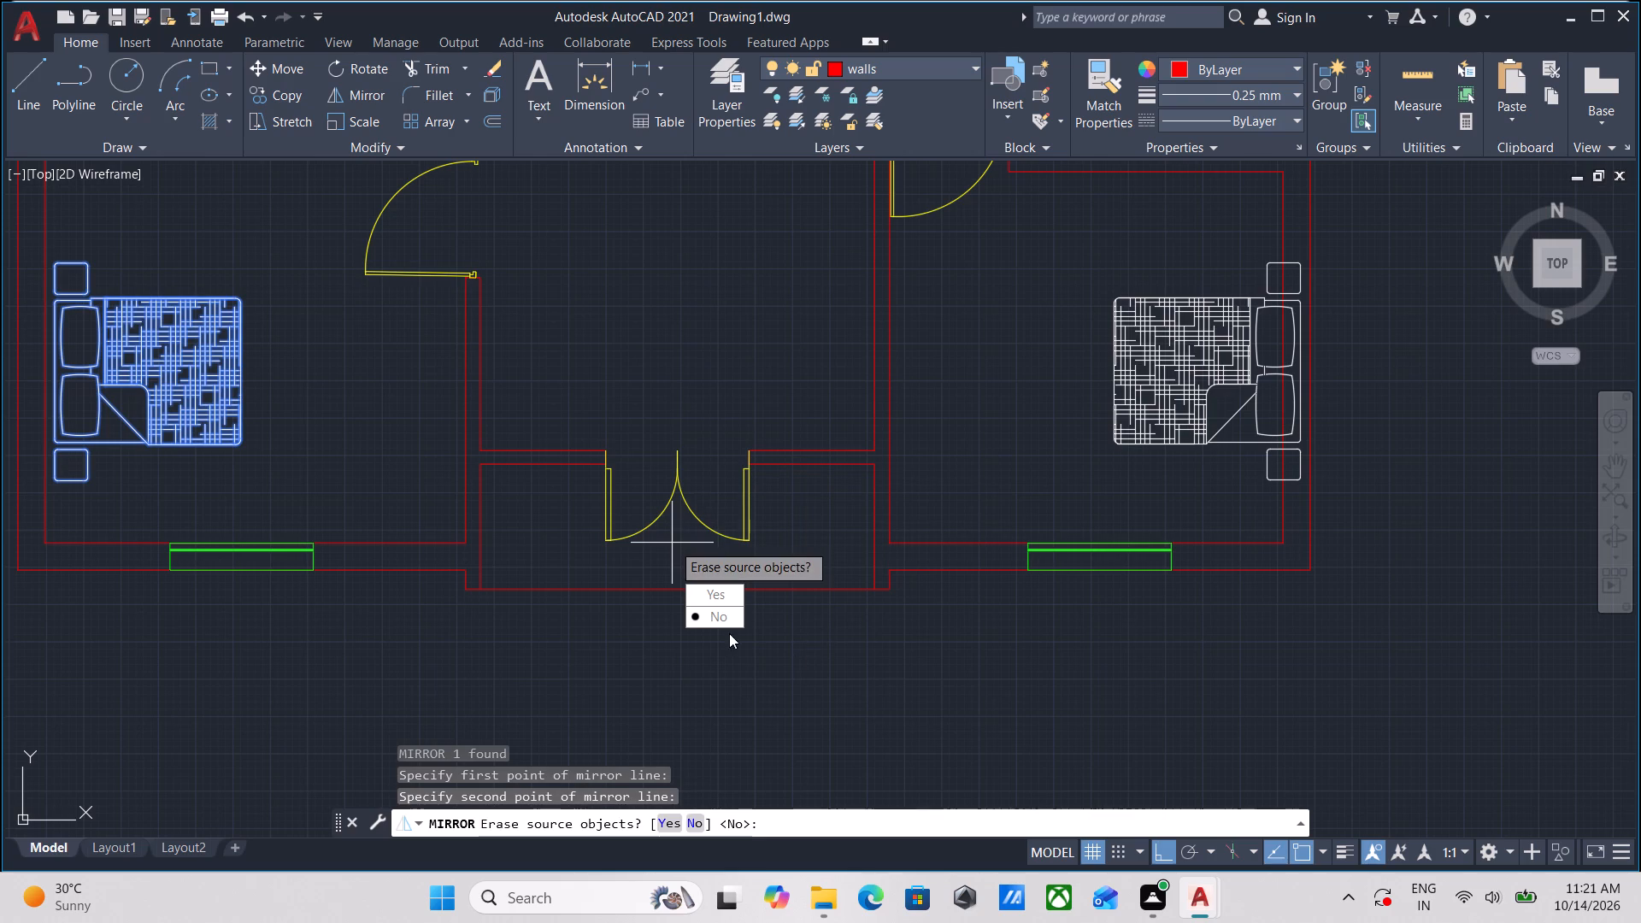
{"action": "left_click_drag", "start_coordinate": [719, 618], "coordinate": [672, 543]}
Move the mirrored bed about 1' west so its headboard and side tables clear the bedroom's east wall.
{"action": "middle_click_drag", "start_coordinate": [1067, 349], "coordinate": [761, 461]}
{"action": "left_click_drag", "start_coordinate": [941, 383], "coordinate": [897, 397]}
{"action": "left_click", "coordinate": [777, 453]}
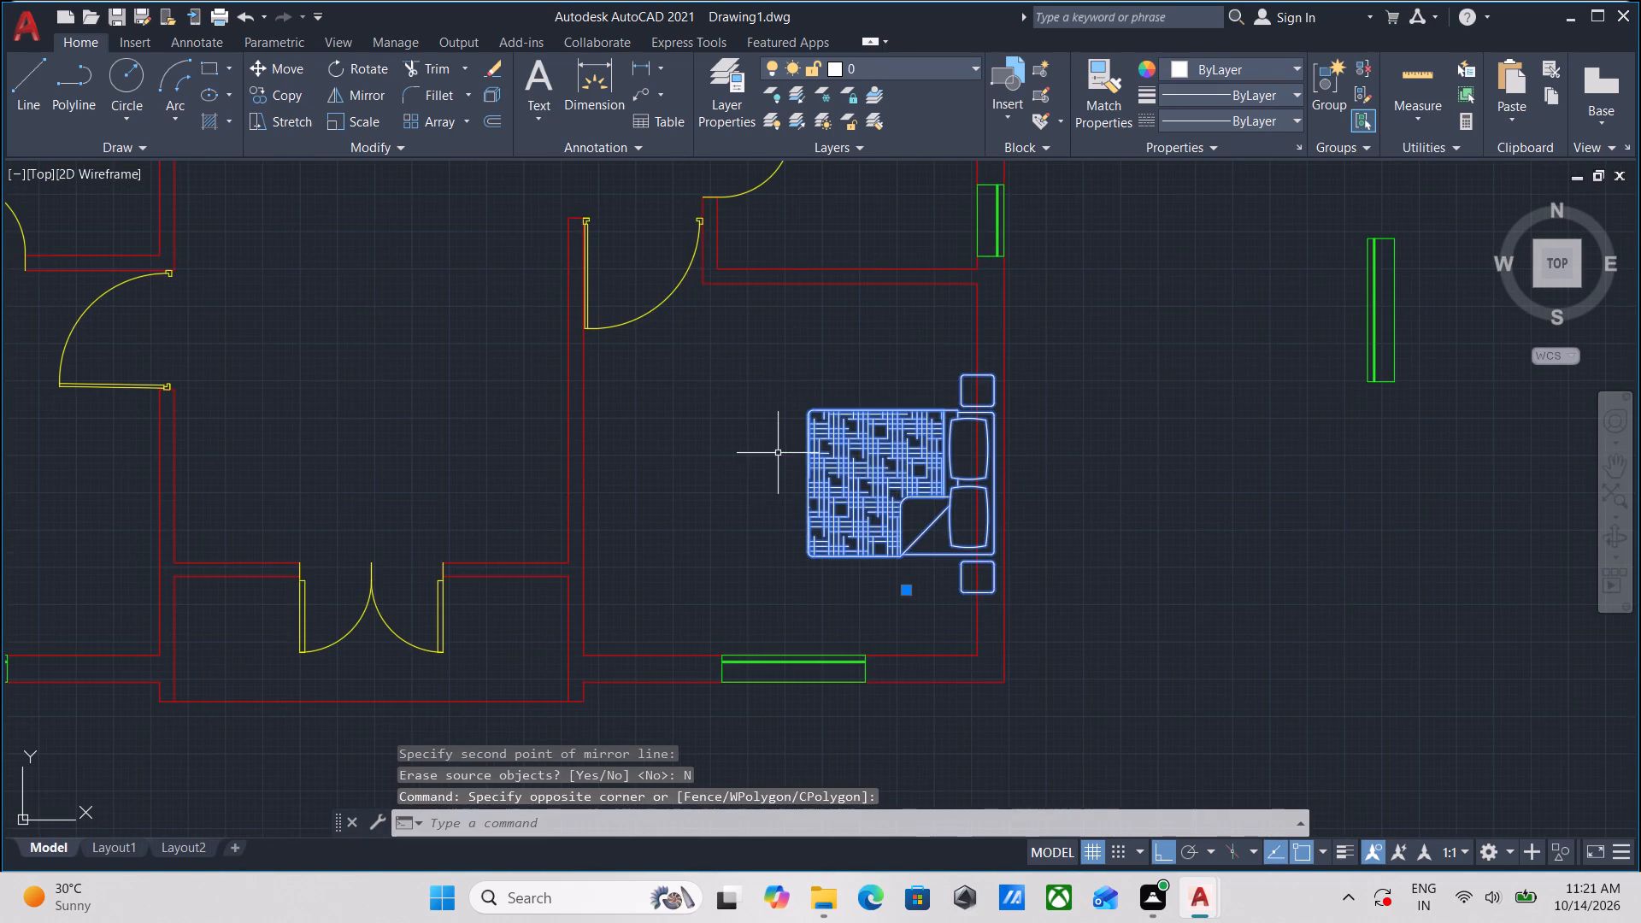
{"action": "left_click", "coordinate": [902, 590]}
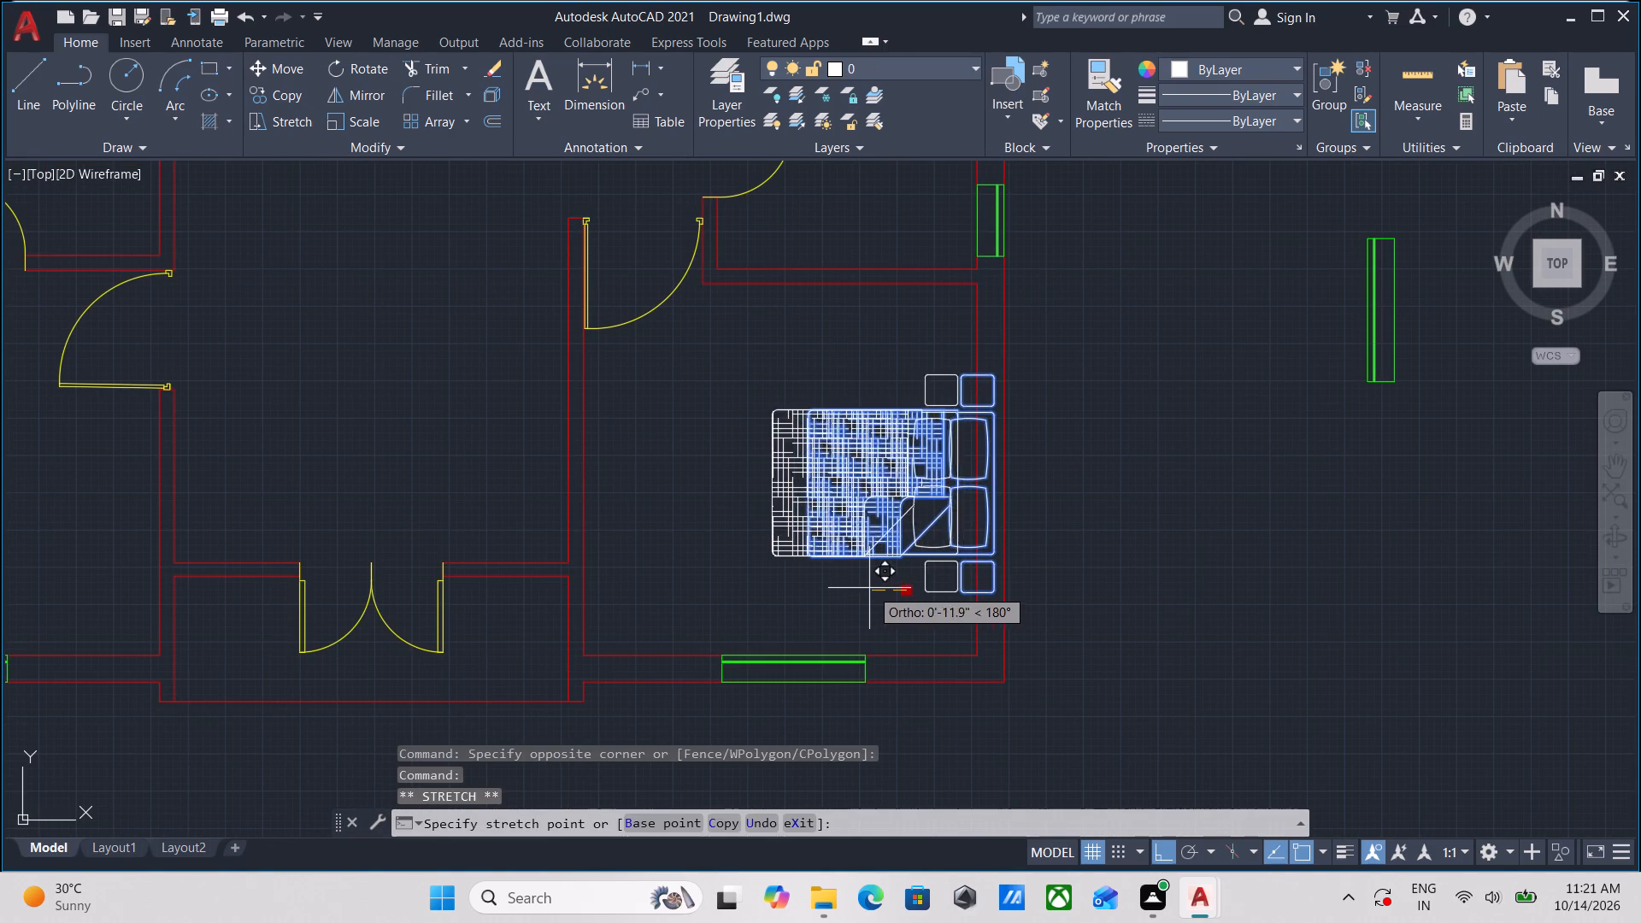
{"action": "left_click", "coordinate": [872, 589]}
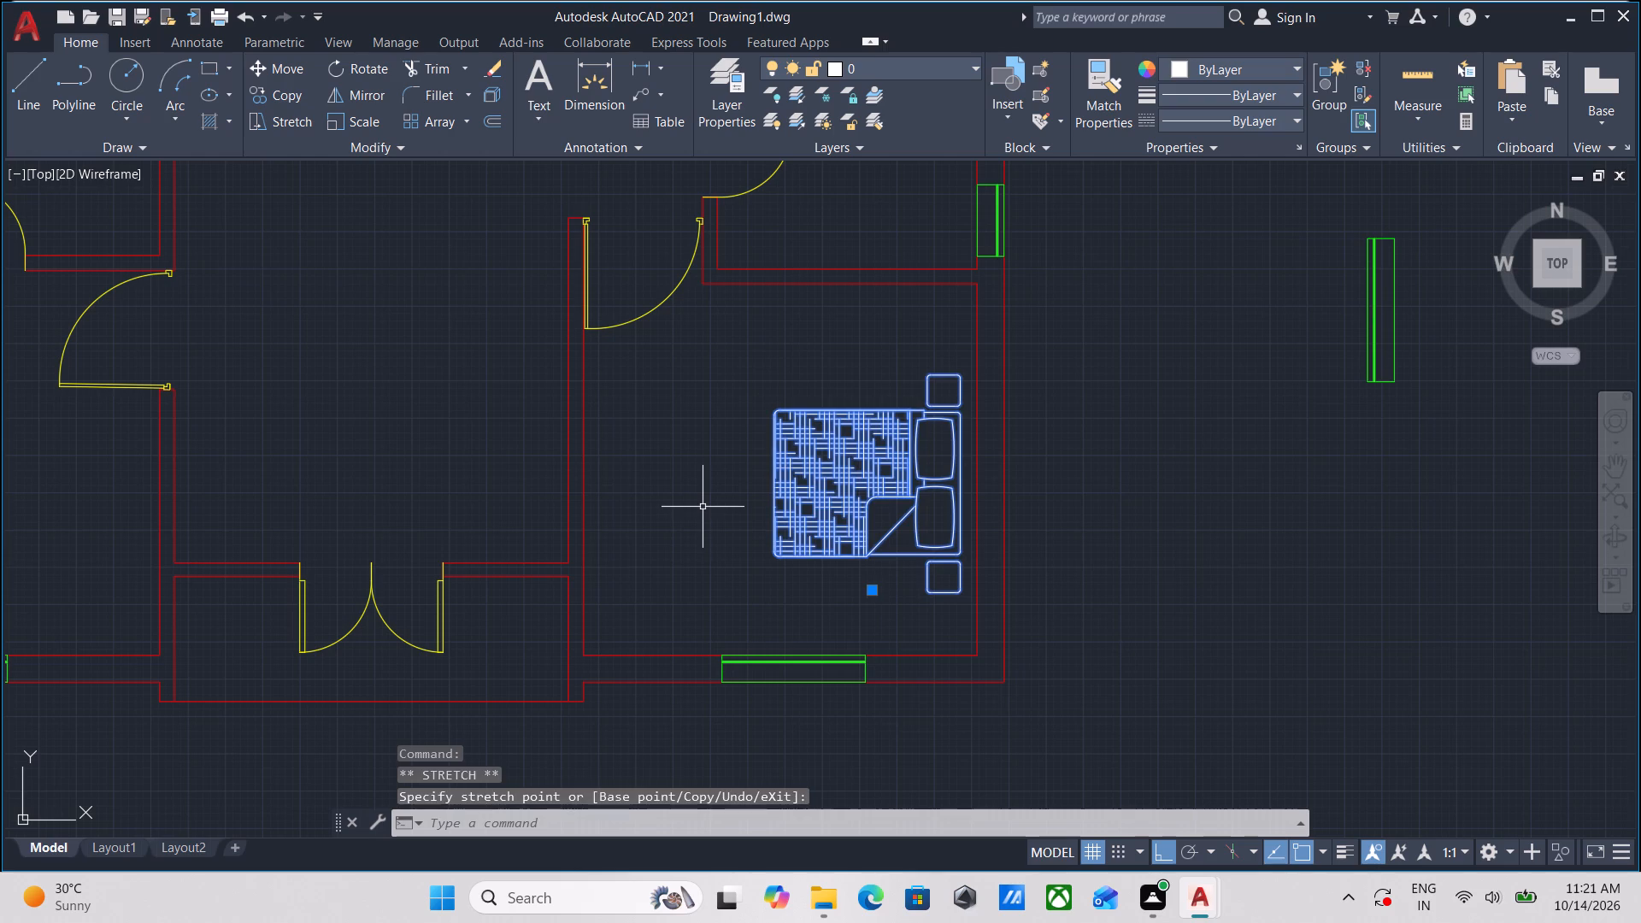
{"action": "key", "text": "Escape"}
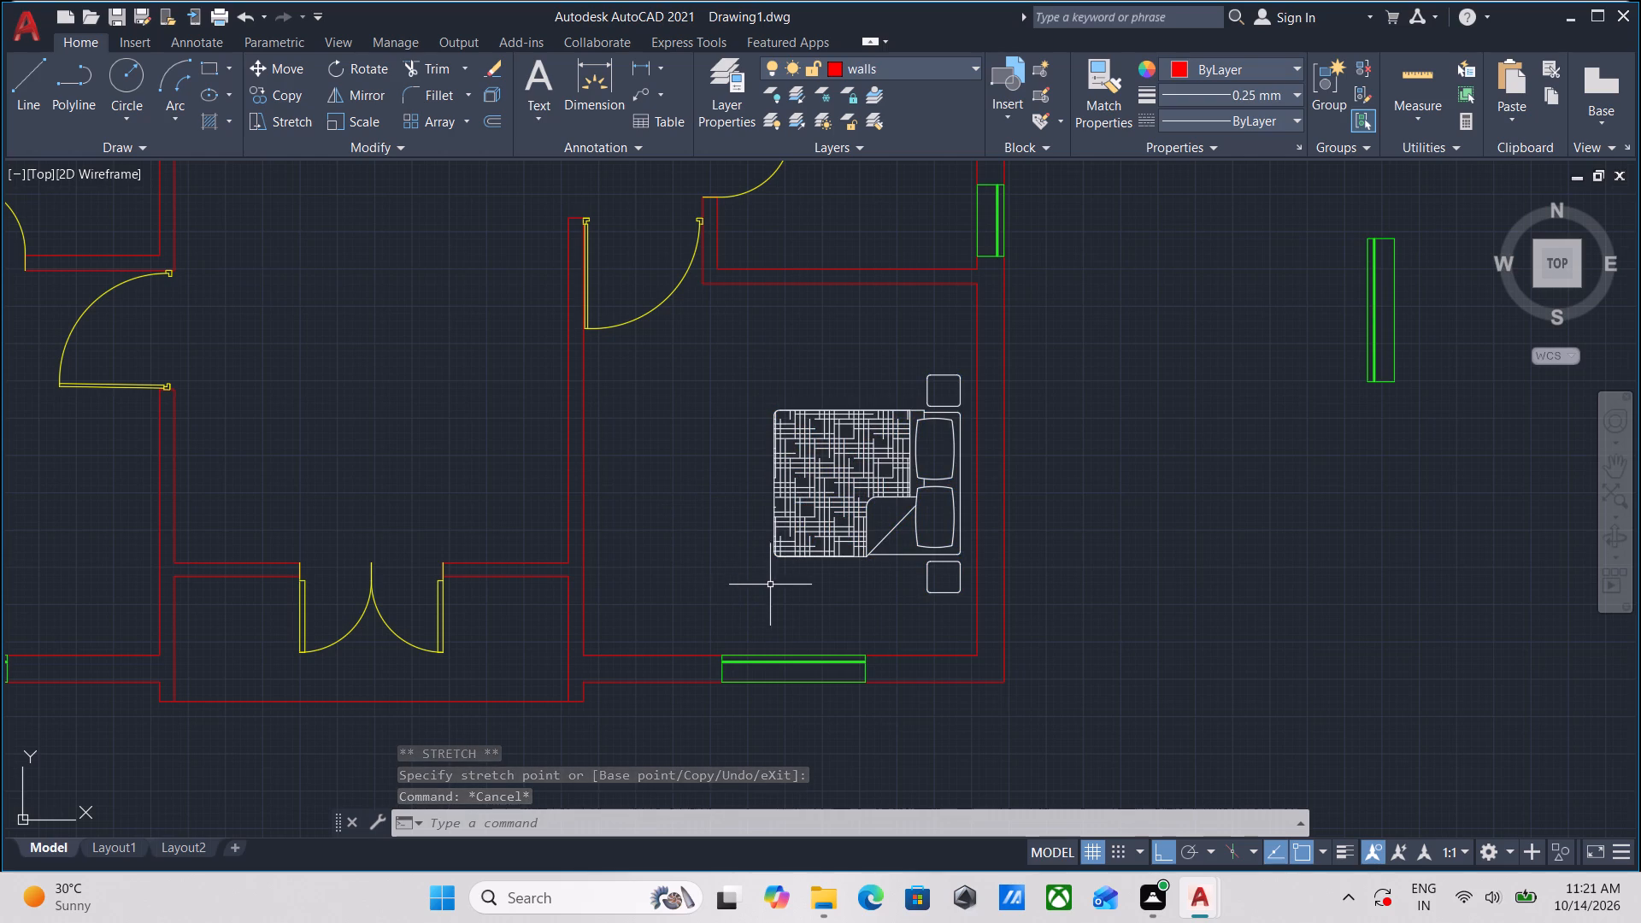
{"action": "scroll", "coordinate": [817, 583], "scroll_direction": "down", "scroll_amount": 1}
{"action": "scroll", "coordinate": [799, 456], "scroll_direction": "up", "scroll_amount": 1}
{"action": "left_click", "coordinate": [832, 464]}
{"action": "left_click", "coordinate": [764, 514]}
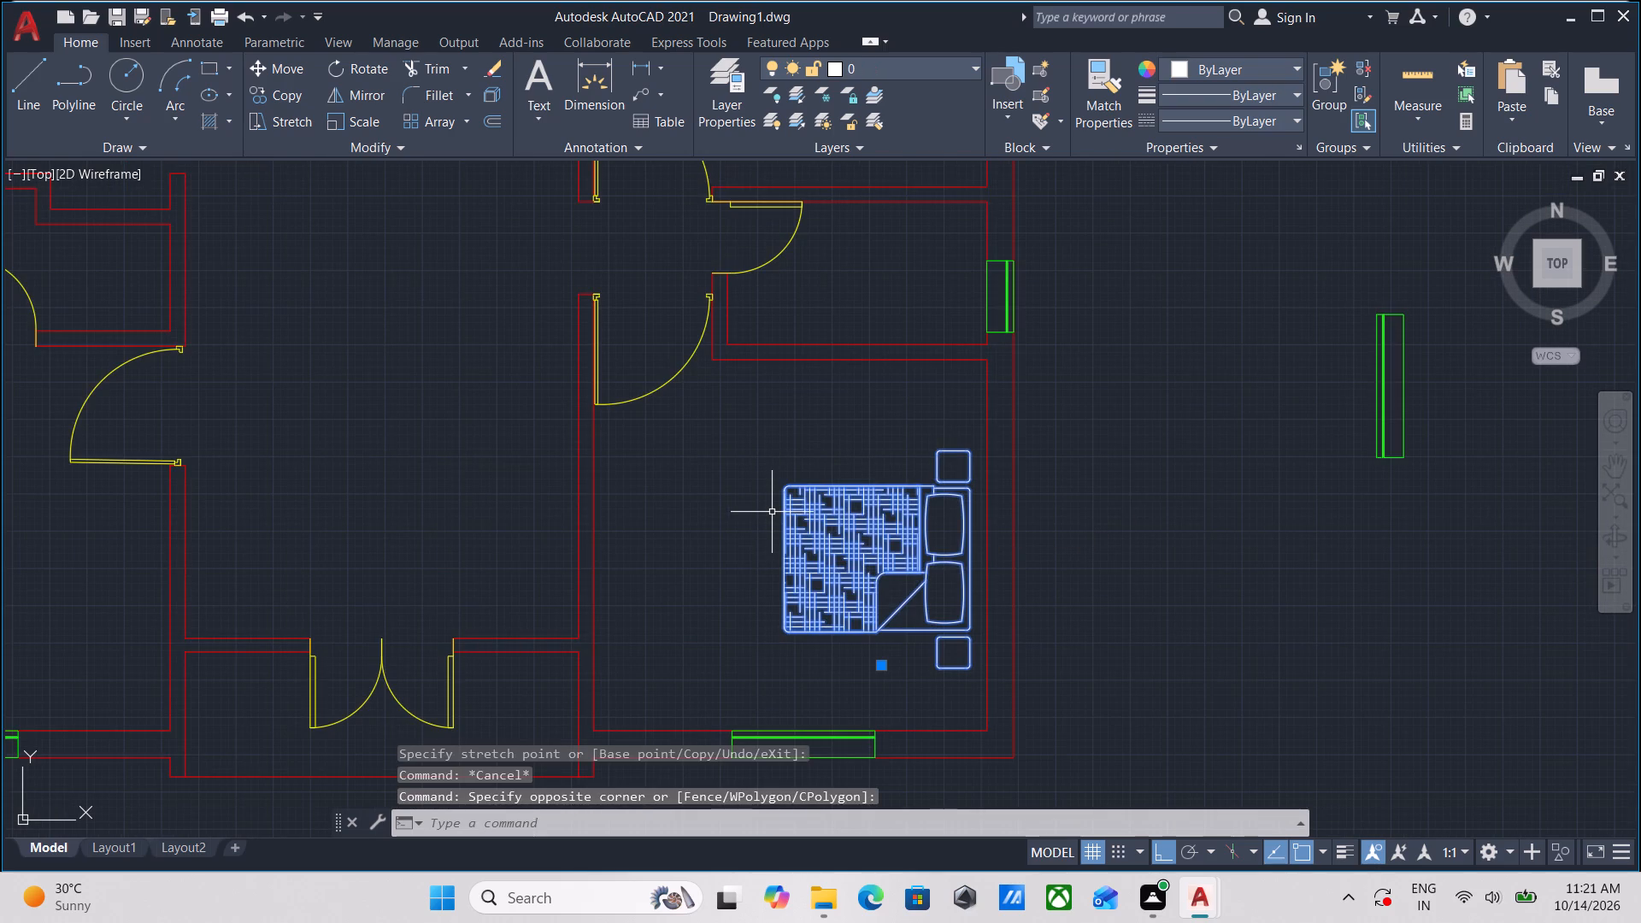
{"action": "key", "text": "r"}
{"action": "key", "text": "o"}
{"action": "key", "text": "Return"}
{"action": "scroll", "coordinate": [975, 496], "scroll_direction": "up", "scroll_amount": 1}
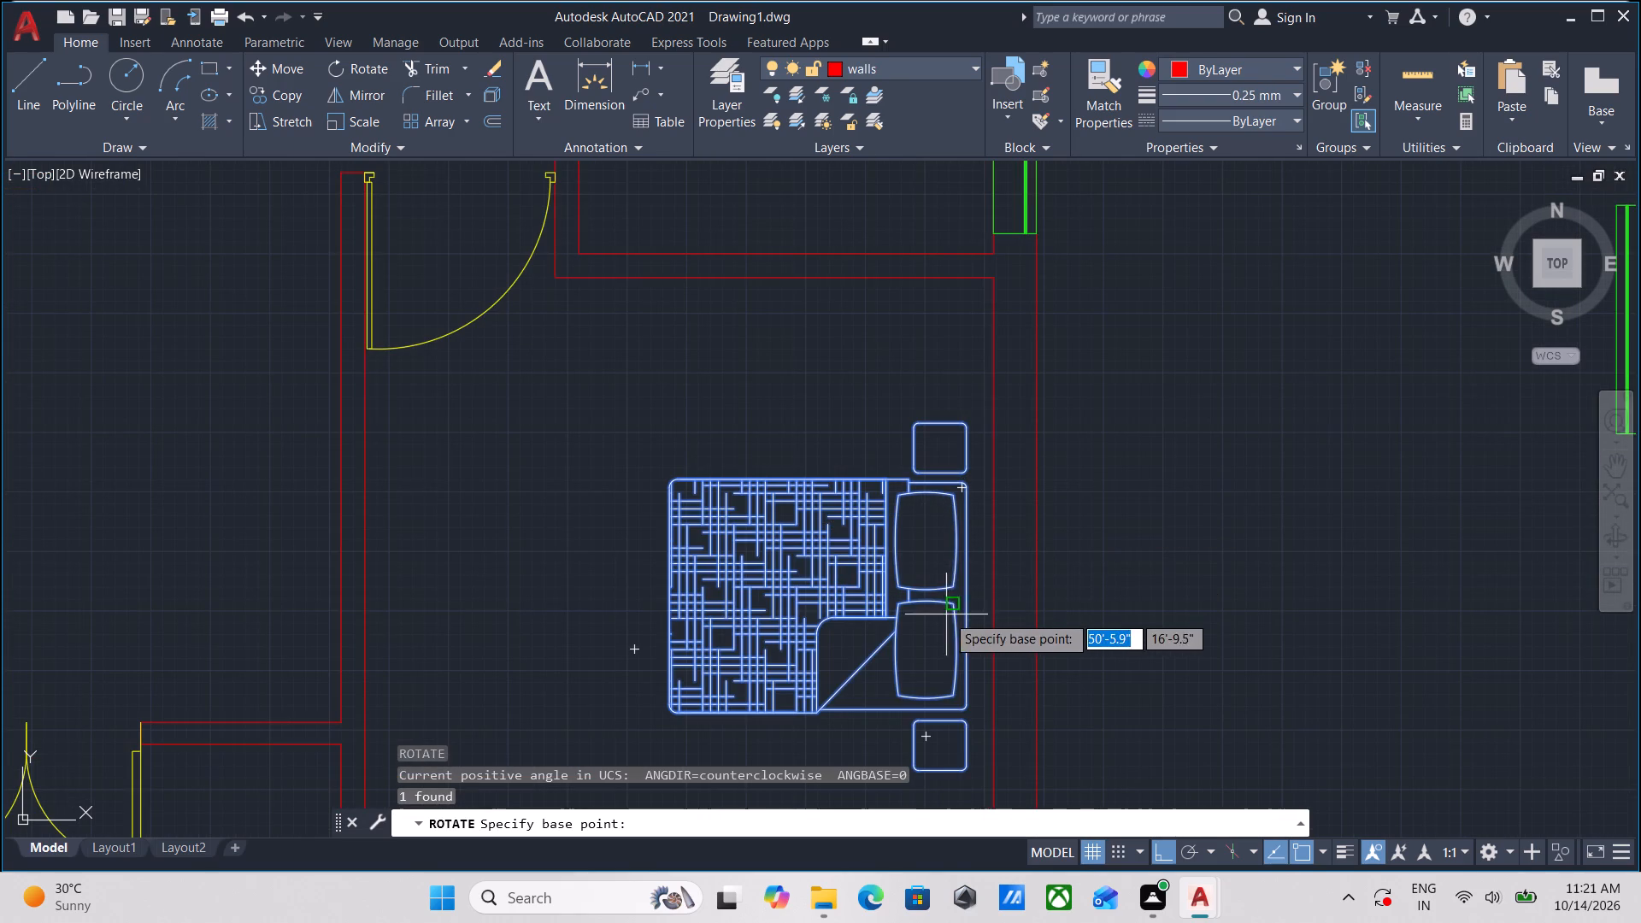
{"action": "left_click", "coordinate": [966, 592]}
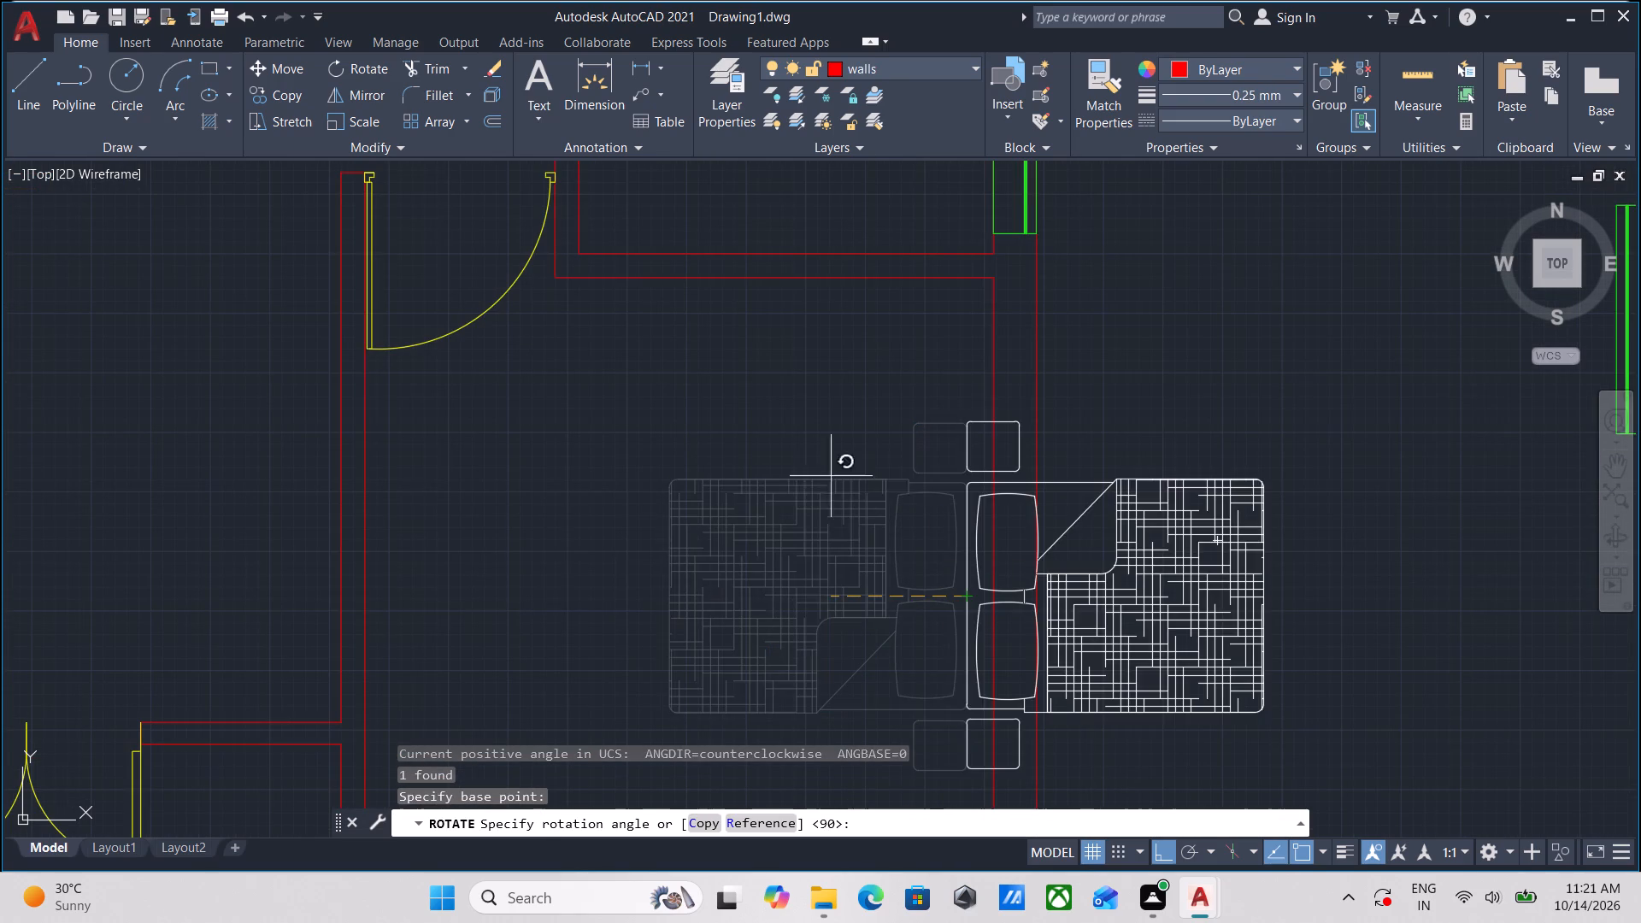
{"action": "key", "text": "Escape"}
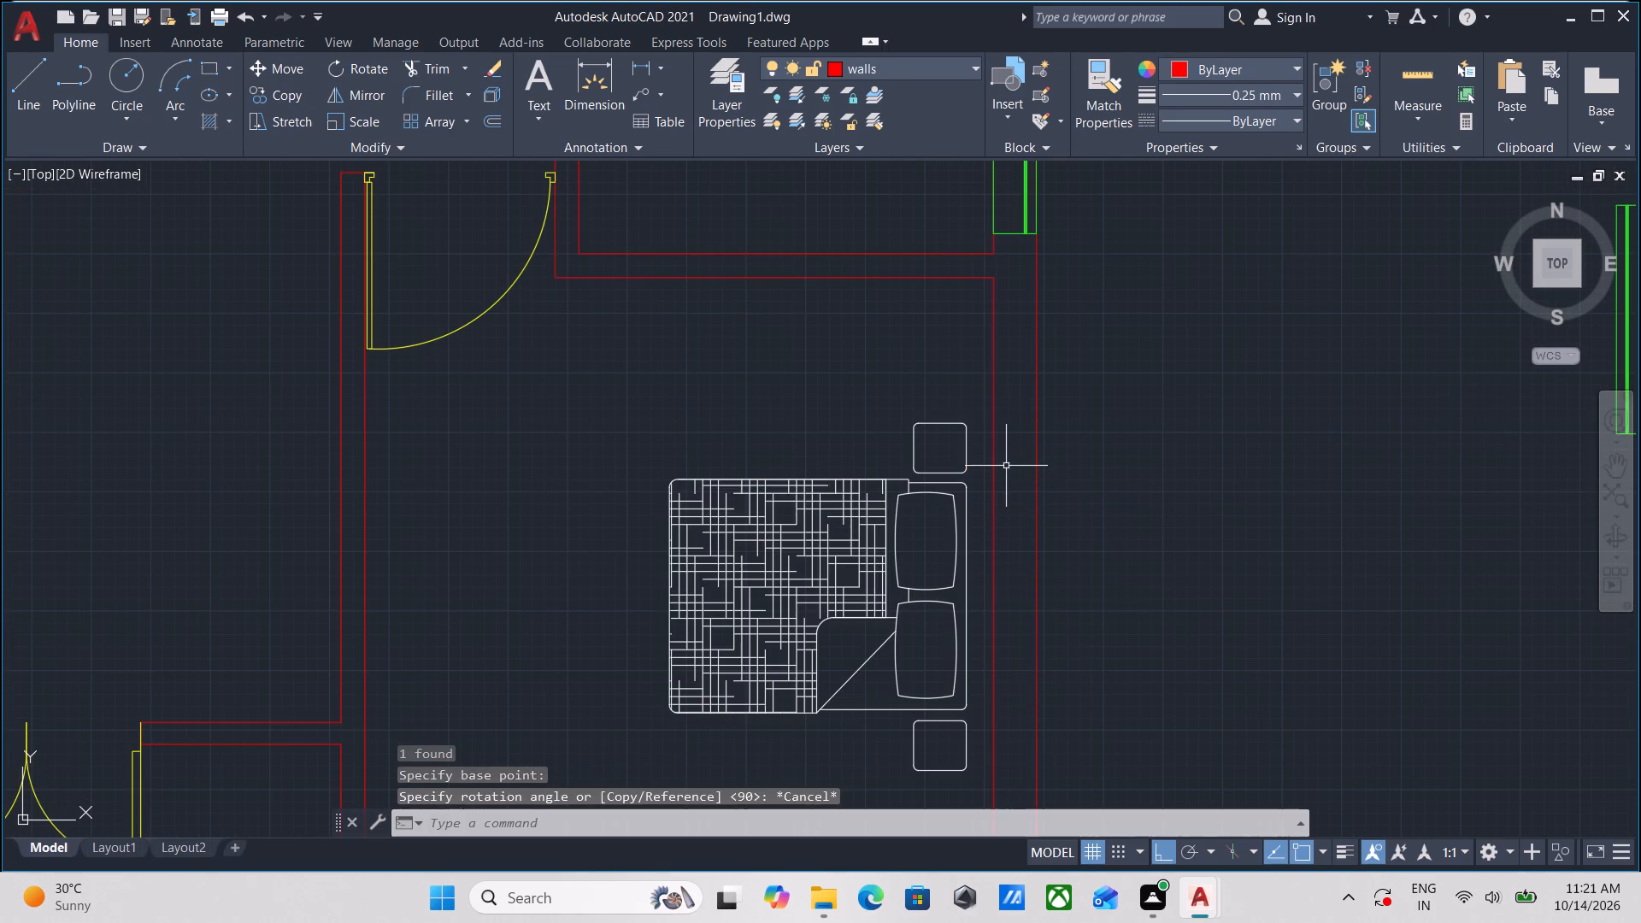
Rotate a copy of the southeast bedroom's bed 90° about its northwest foot corner so the copy's headboard faces north.
{"action": "left_click", "coordinate": [773, 455]}
{"action": "left_click", "coordinate": [704, 527]}
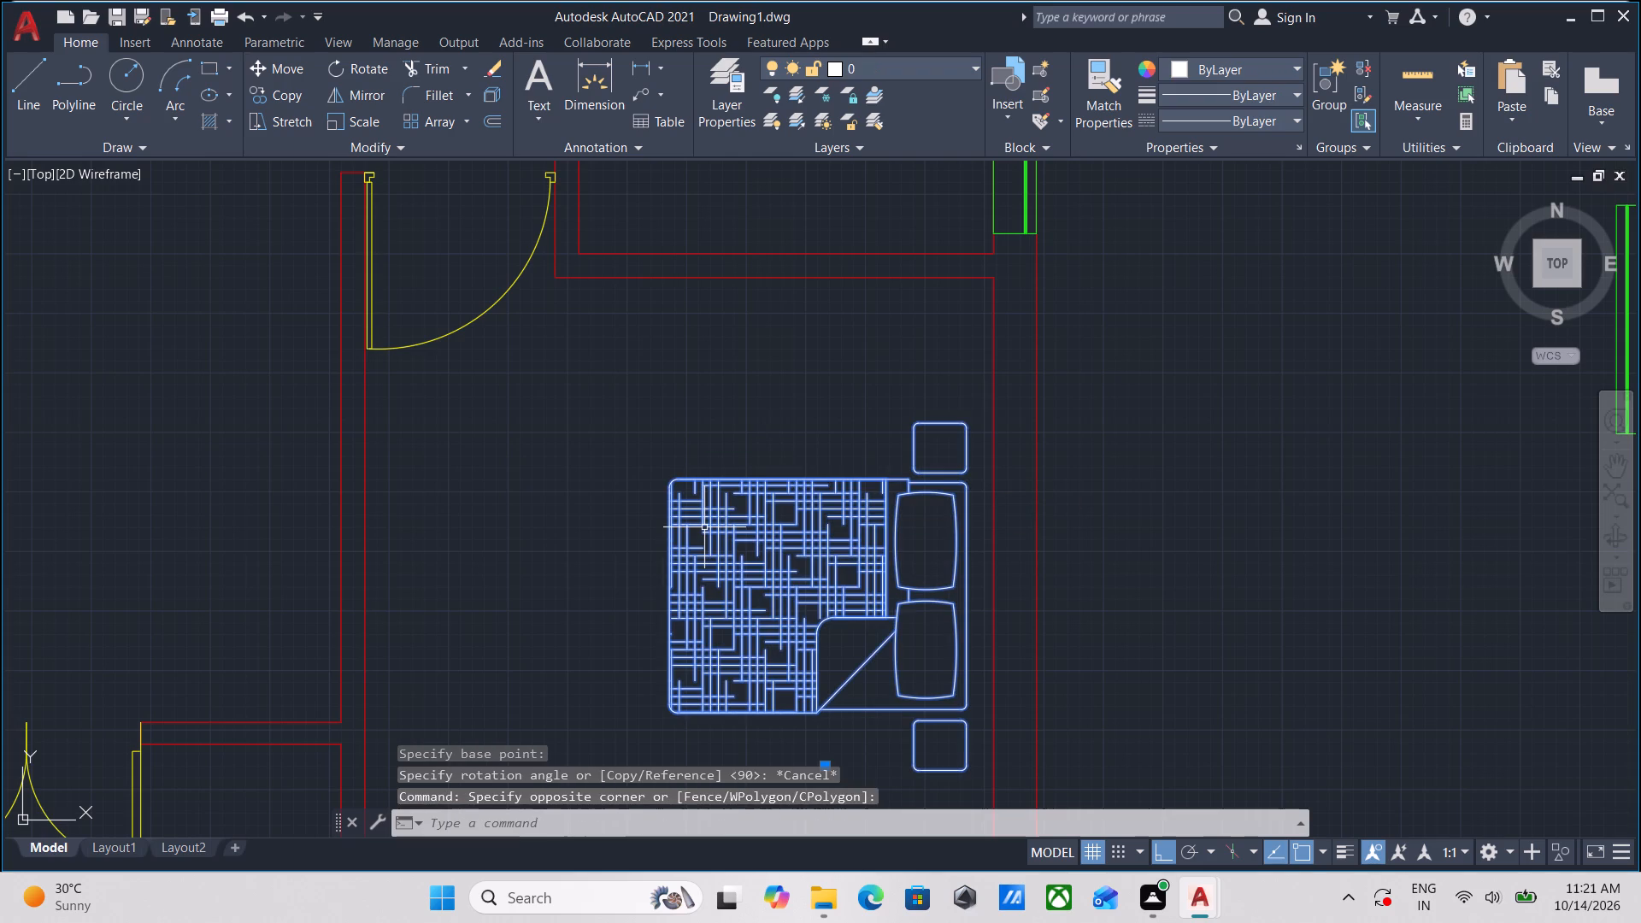
{"action": "type", "text": "RO"}
{"action": "key", "text": "Return"}
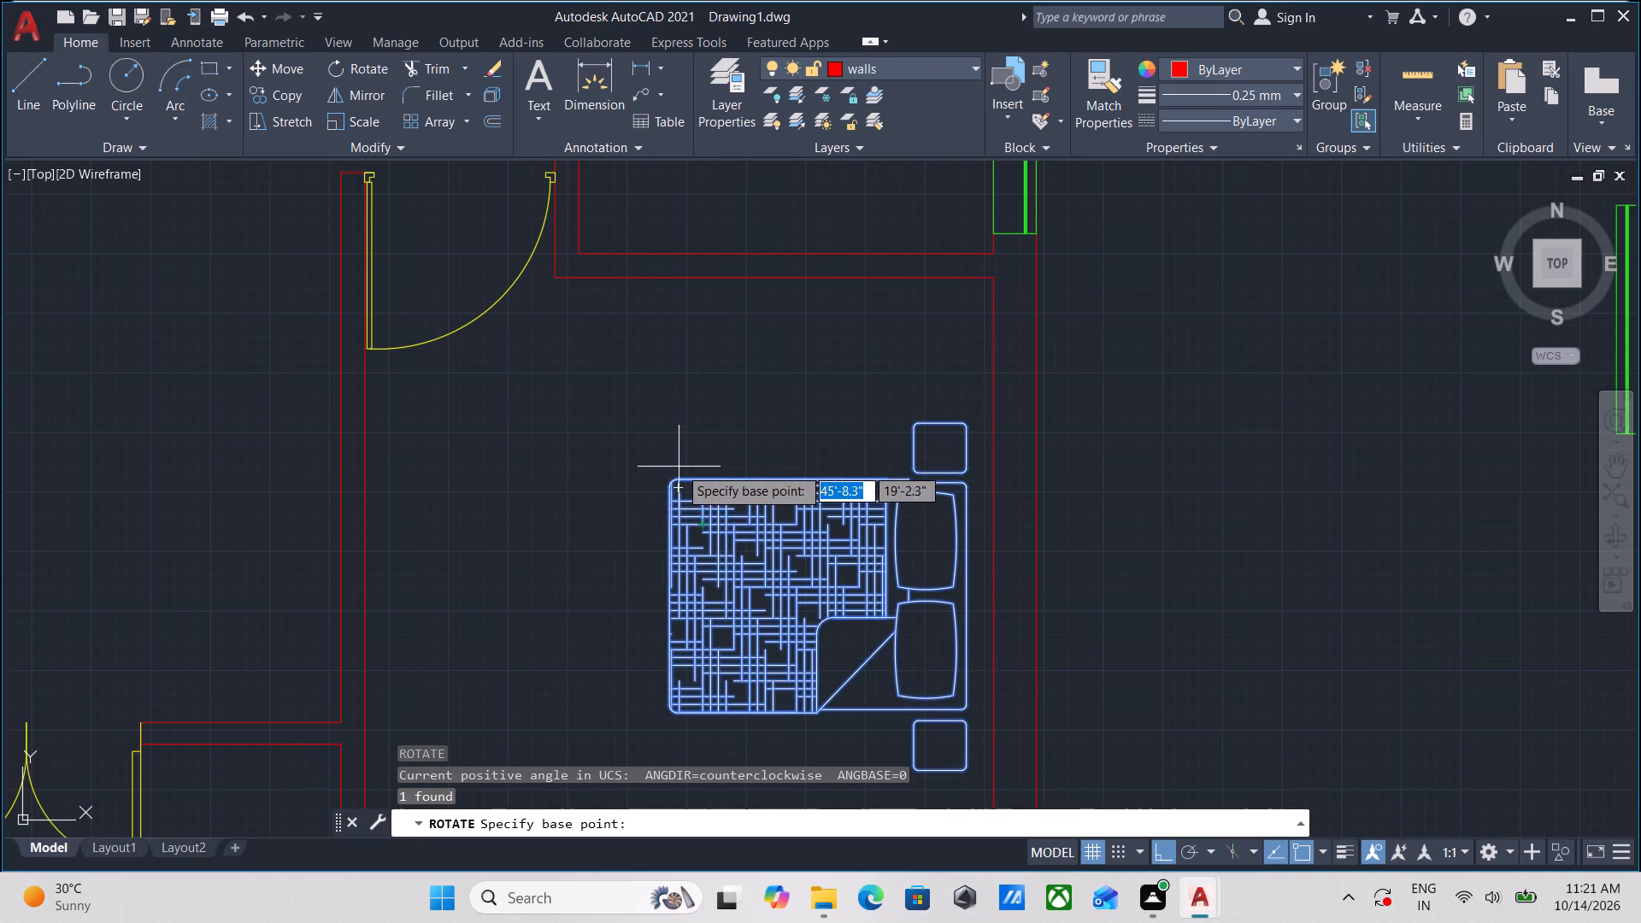
{"action": "scroll", "coordinate": [672, 504], "scroll_direction": "up", "scroll_amount": 3}
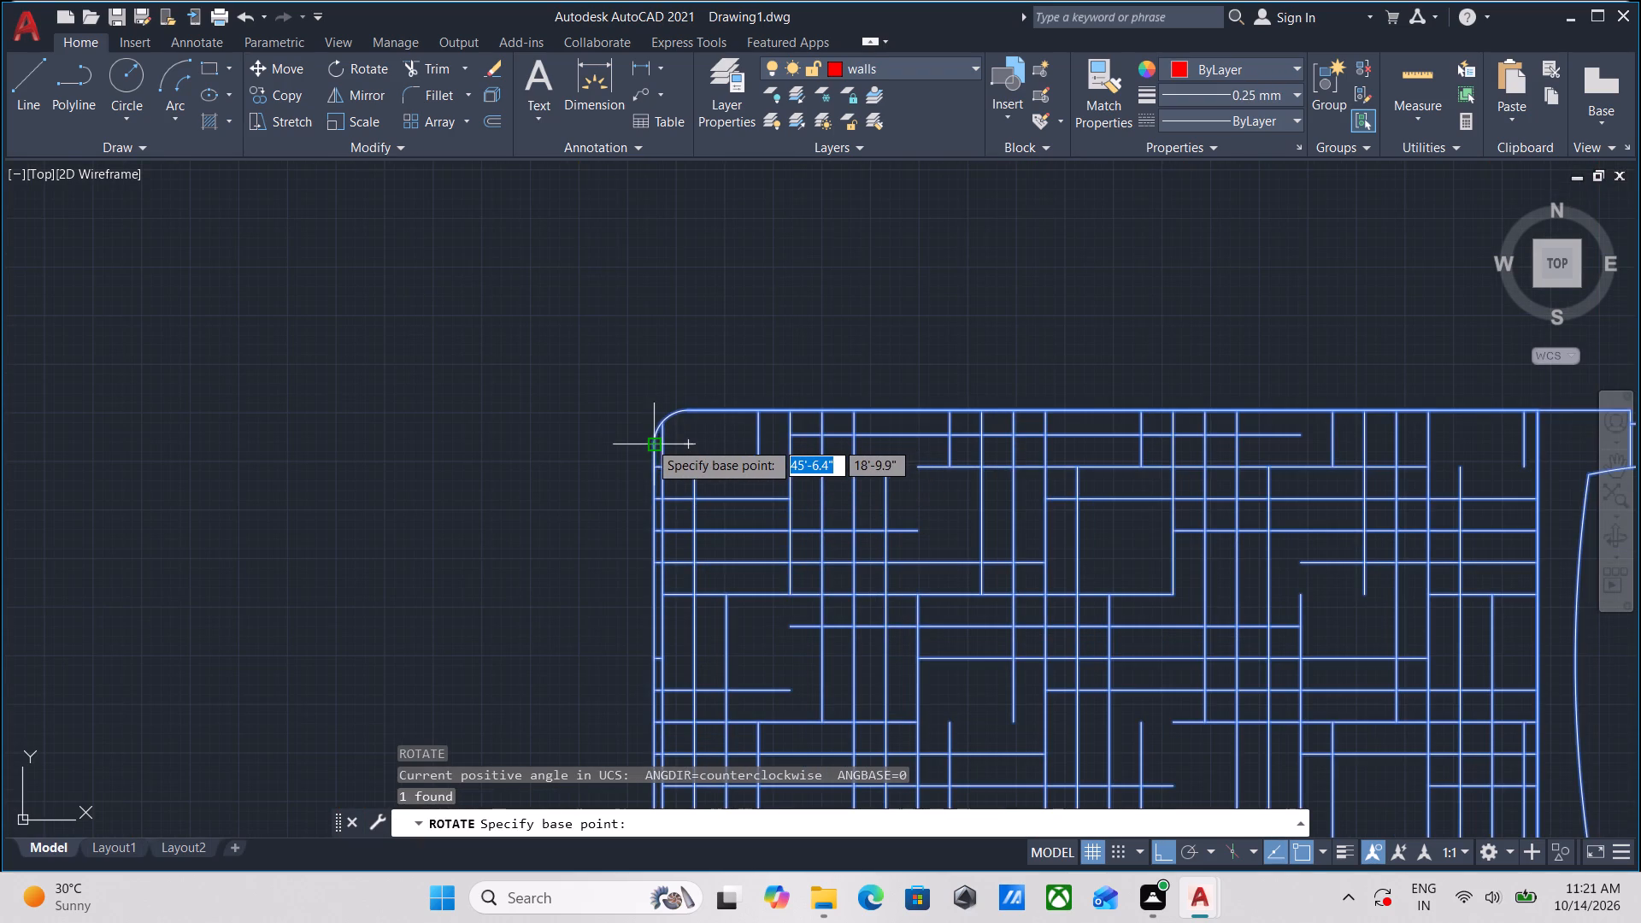
{"action": "left_click", "coordinate": [651, 444]}
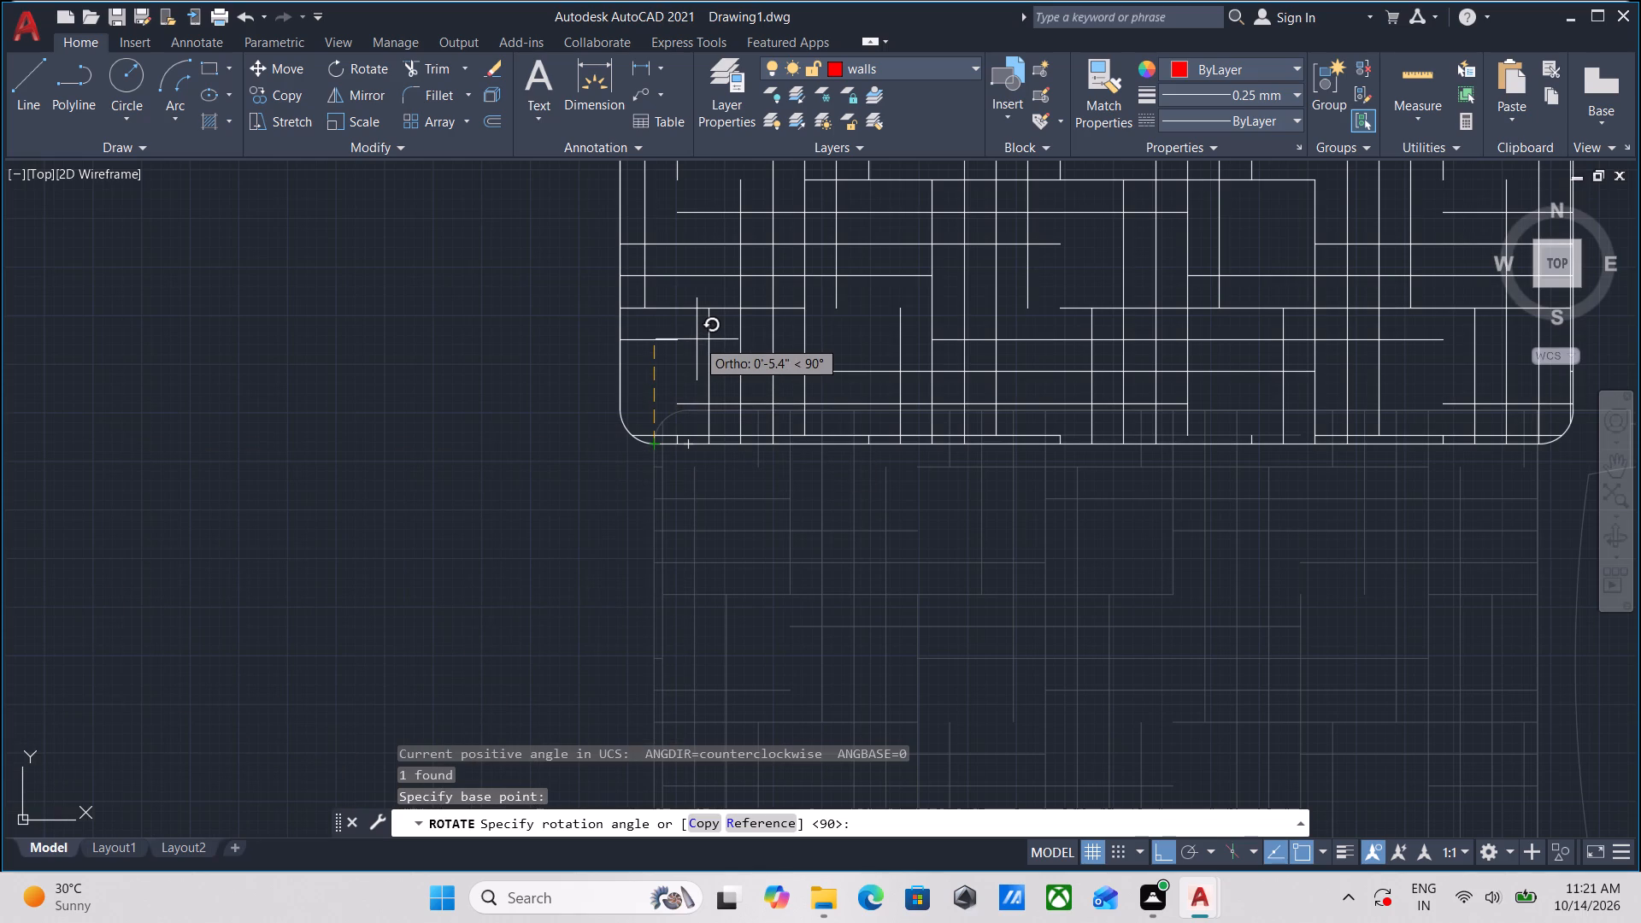
{"action": "left_click", "coordinate": [698, 830]}
{"action": "scroll", "coordinate": [707, 289], "scroll_direction": "down", "scroll_amount": 1}
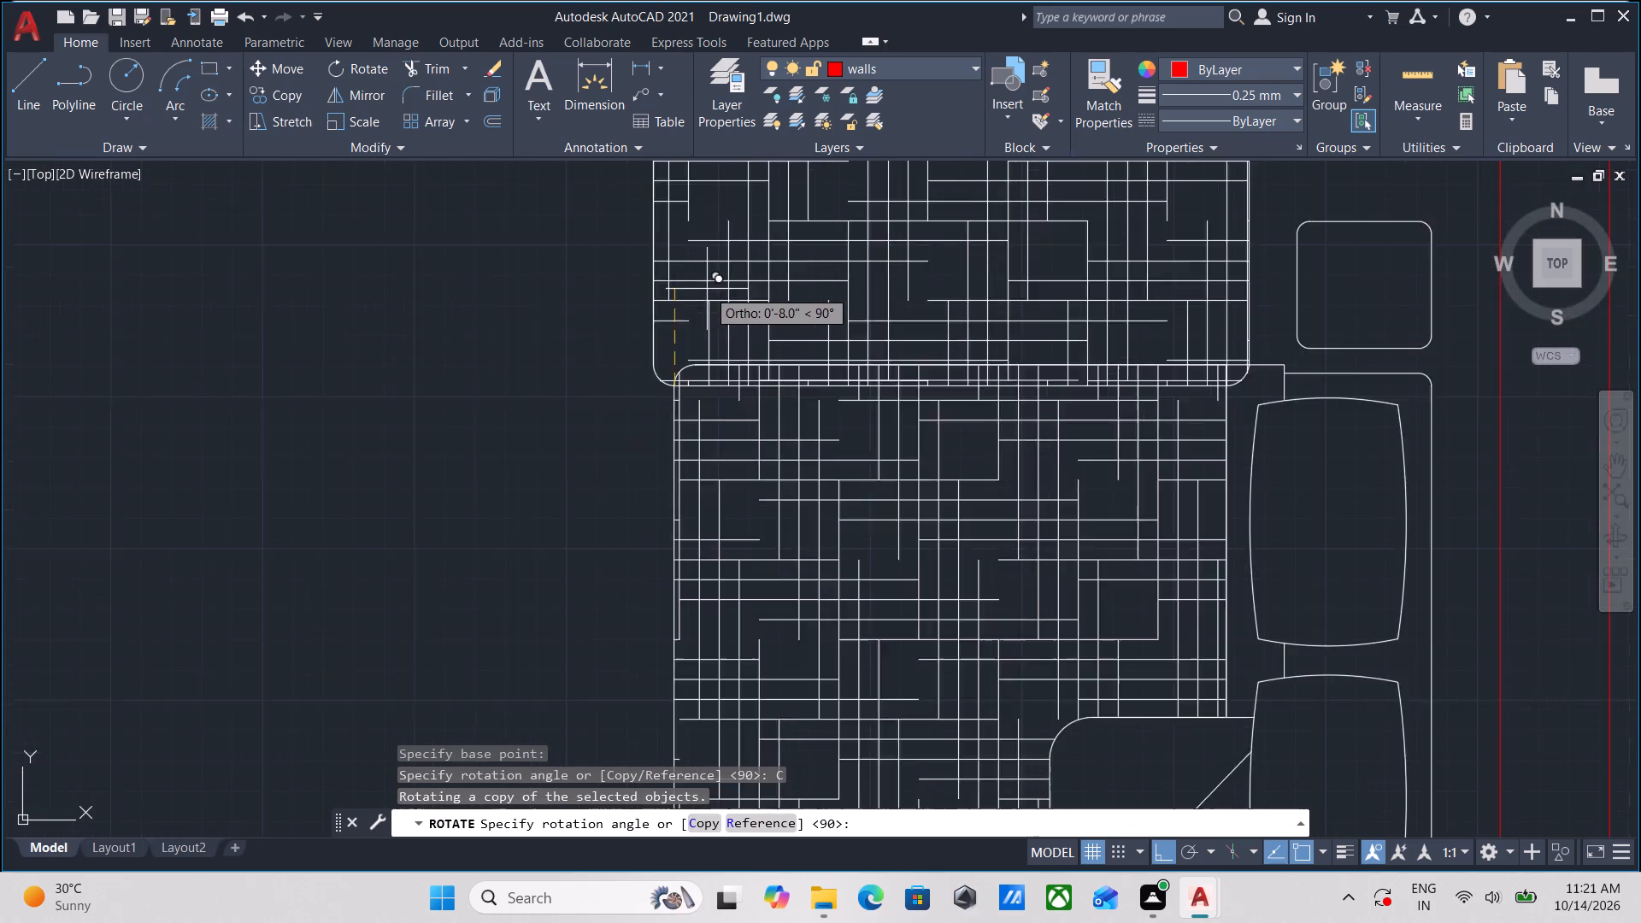
{"action": "scroll", "coordinate": [707, 289], "scroll_direction": "down", "scroll_amount": 1}
{"action": "middle_click_drag", "start_coordinate": [707, 289], "coordinate": [700, 494]}
{"action": "left_click", "coordinate": [715, 409]}
Move the north-facing bed copy about 14' north by its headboard midpoint, placing its headboard just off the next bedroom's north wall.
{"action": "scroll", "coordinate": [890, 407], "scroll_direction": "down", "scroll_amount": 3}
{"action": "scroll", "coordinate": [941, 385], "scroll_direction": "up", "scroll_amount": 3}
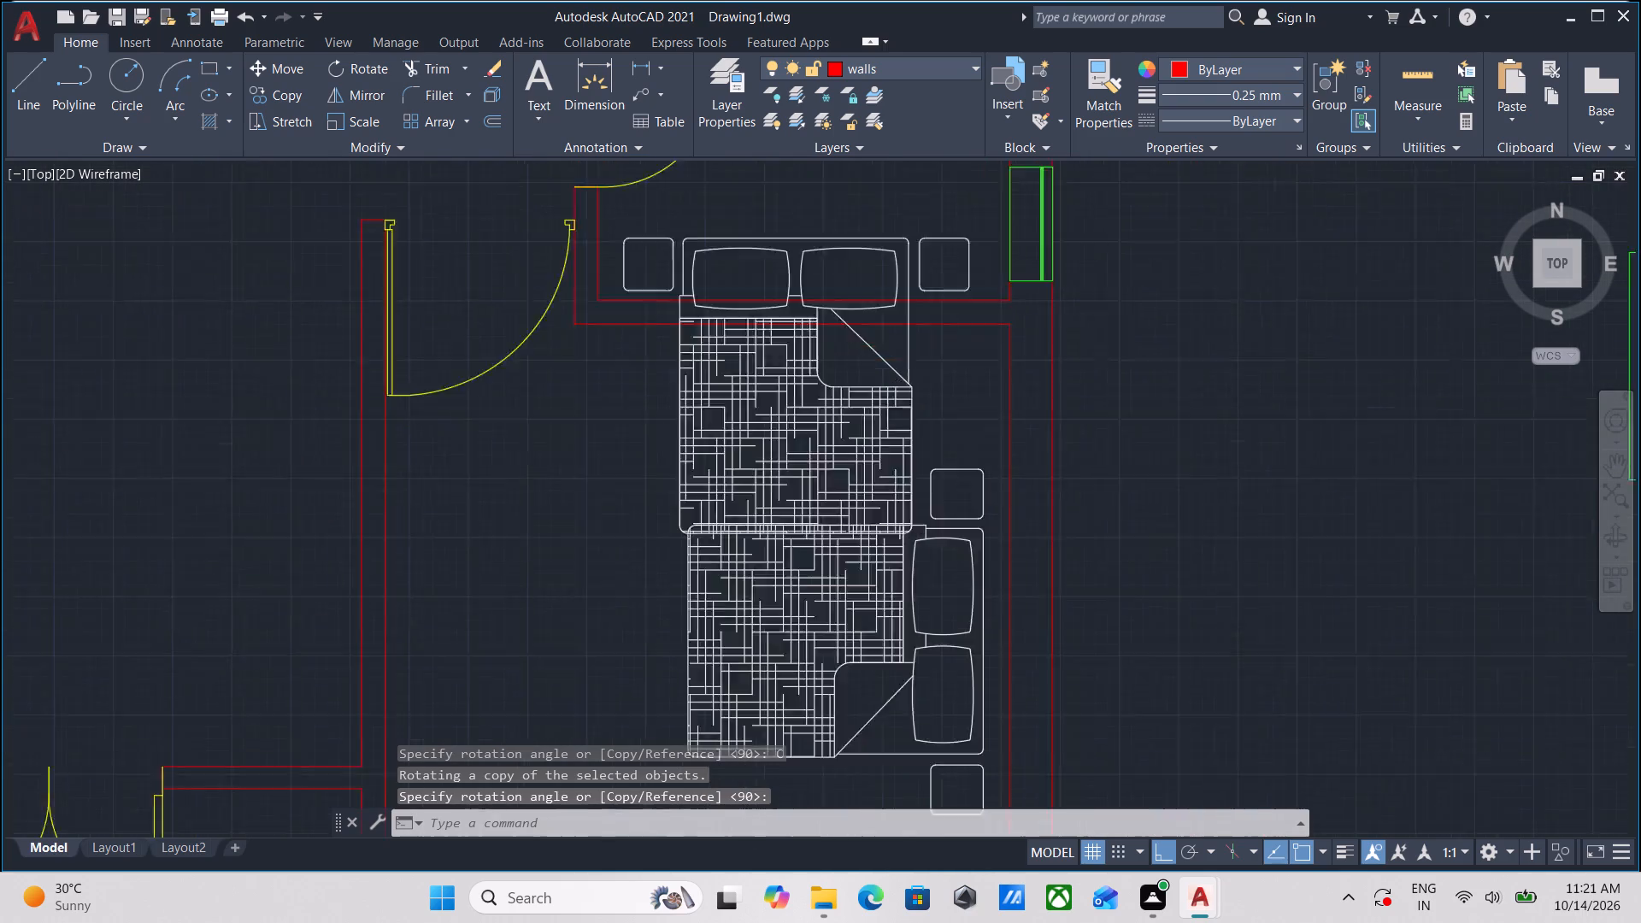
{"action": "left_click_drag", "start_coordinate": [943, 411], "coordinate": [867, 425]}
{"action": "left_click", "coordinate": [819, 444]}
{"action": "middle_click_drag", "start_coordinate": [819, 444], "coordinate": [907, 532]}
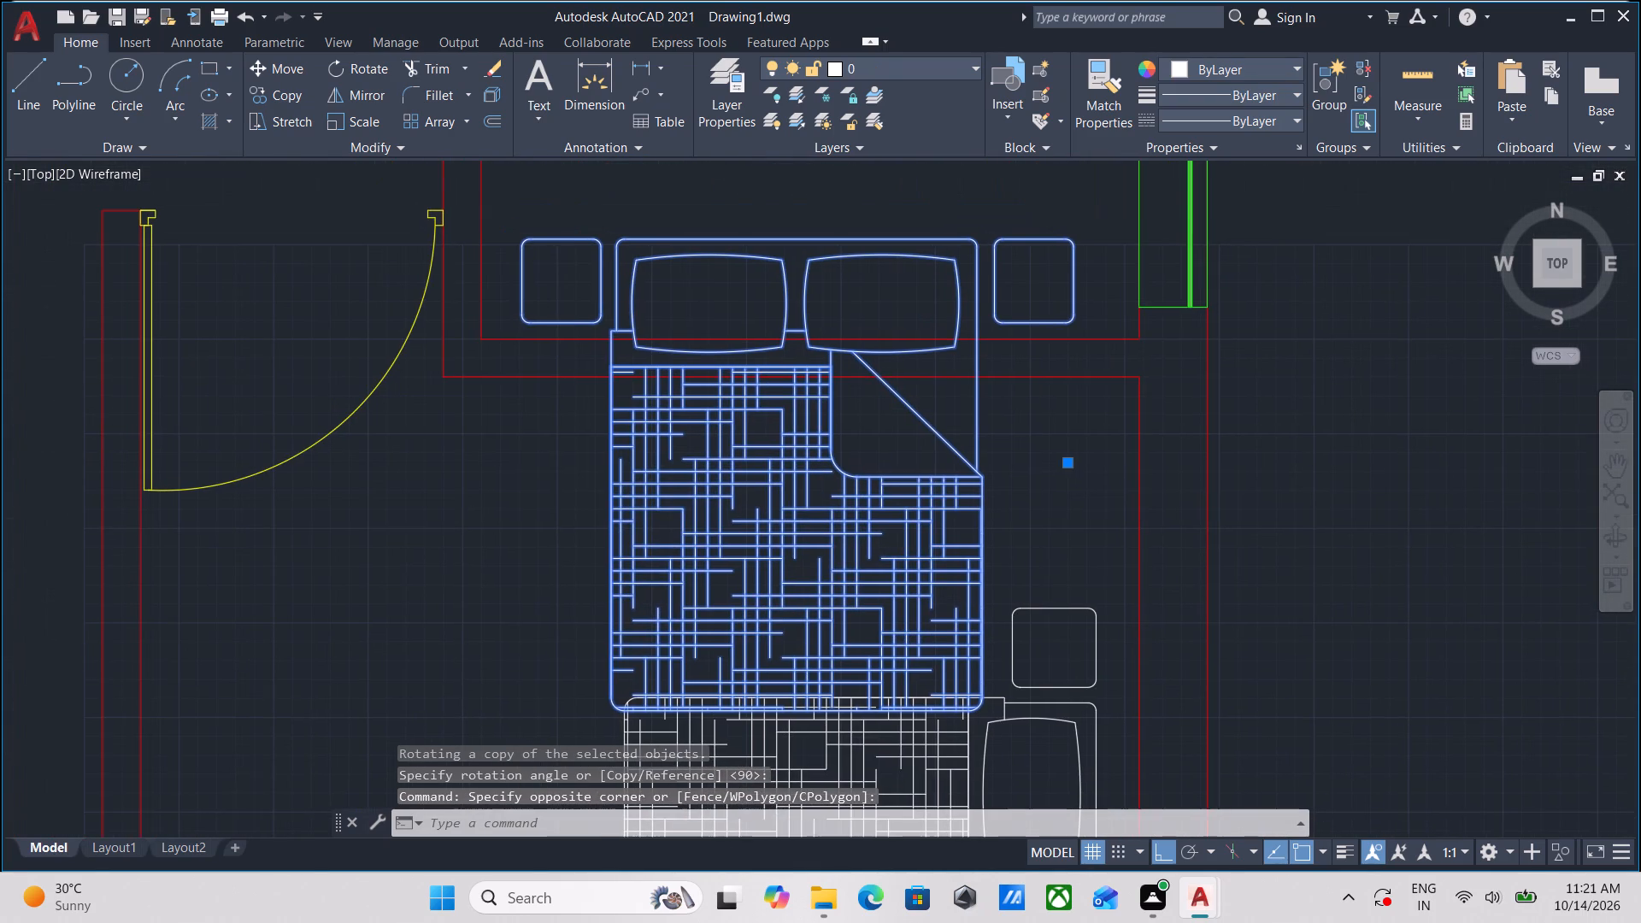
{"action": "key", "text": "m"}
{"action": "key", "text": "Return"}
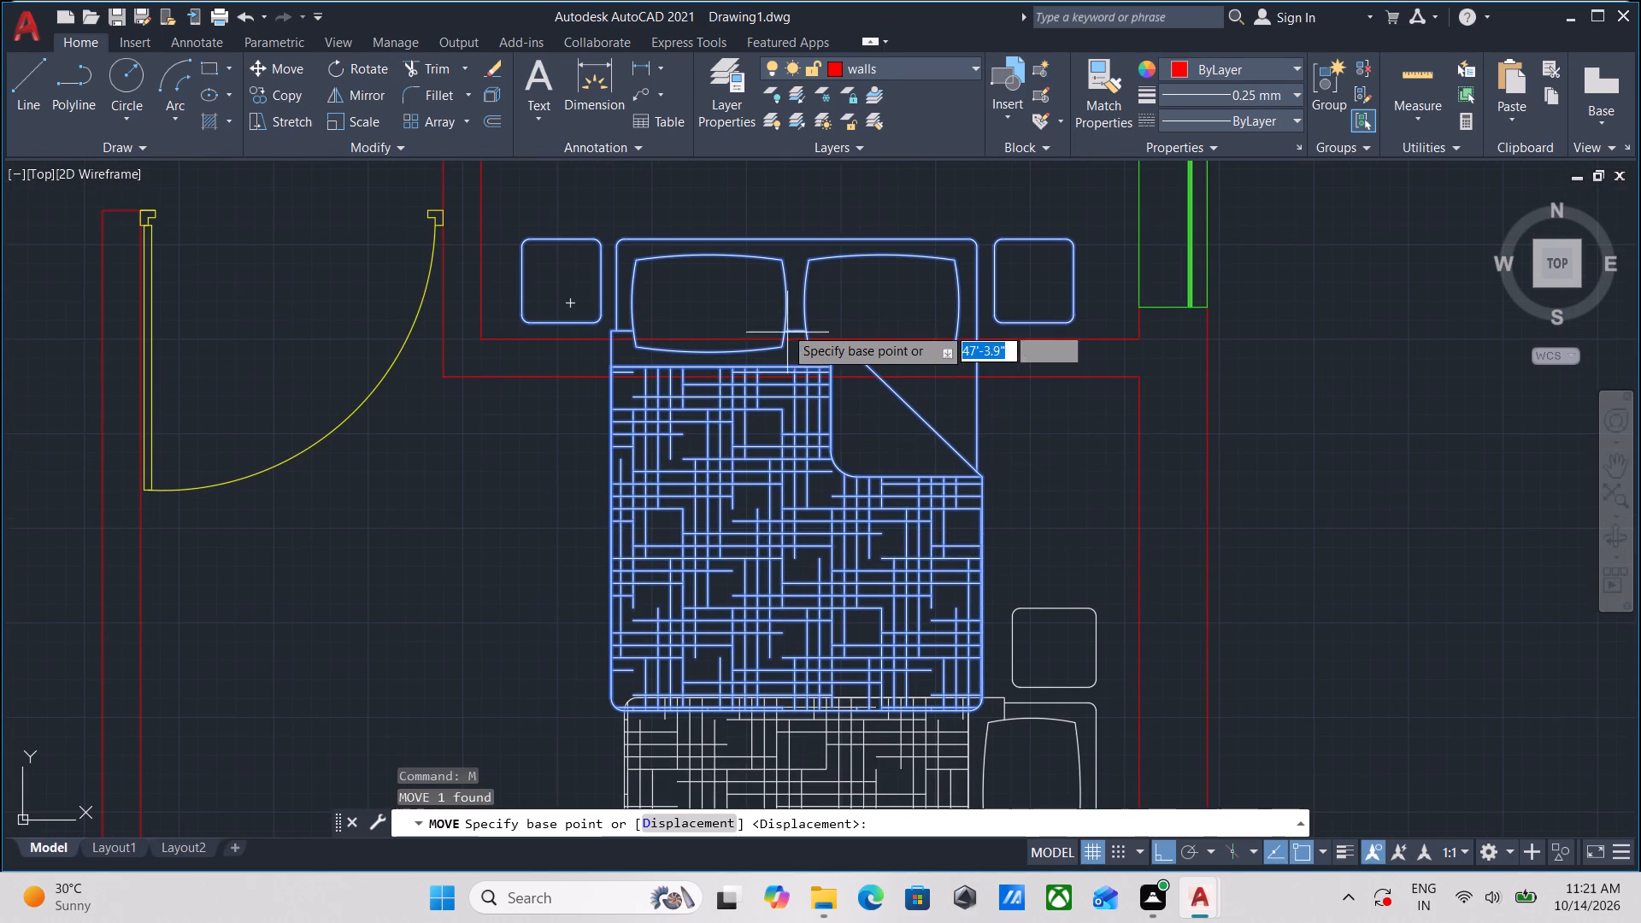
{"action": "scroll", "coordinate": [785, 263], "scroll_direction": "up", "scroll_amount": 1}
{"action": "left_click", "coordinate": [796, 219]}
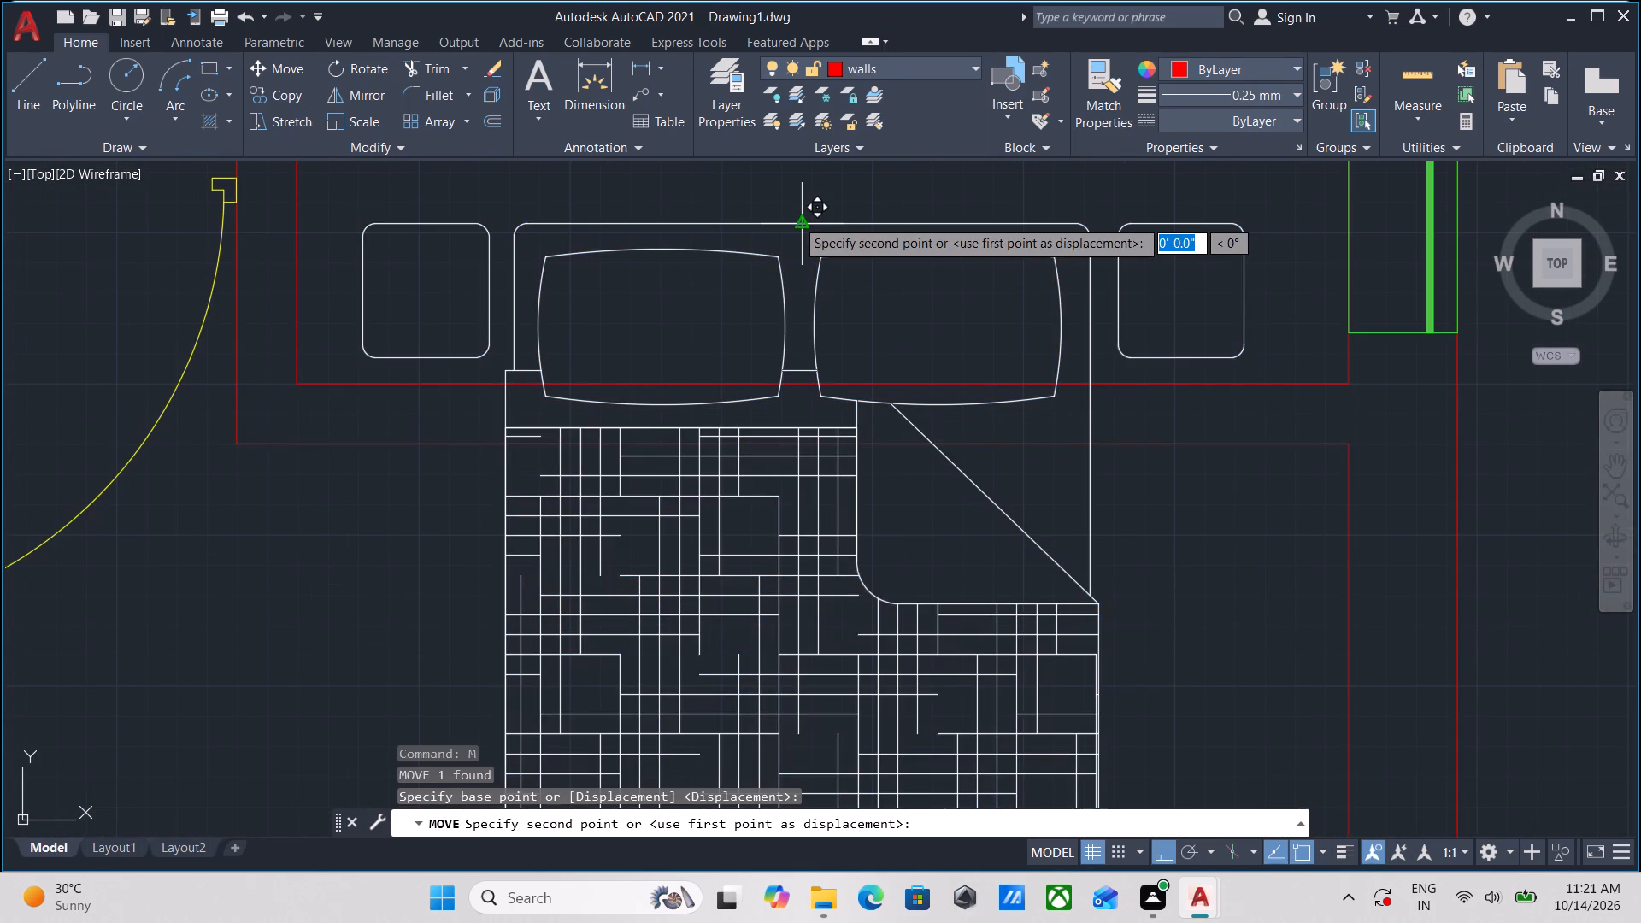
{"action": "scroll", "coordinate": [796, 219], "scroll_direction": "down", "scroll_amount": 1}
{"action": "middle_click_drag", "start_coordinate": [796, 219], "coordinate": [815, 430]}
{"action": "scroll", "coordinate": [796, 219], "scroll_direction": "down", "scroll_amount": 1}
{"action": "scroll", "coordinate": [820, 405], "scroll_direction": "down", "scroll_amount": 3}
{"action": "middle_click_drag", "start_coordinate": [816, 428], "coordinate": [813, 444]}
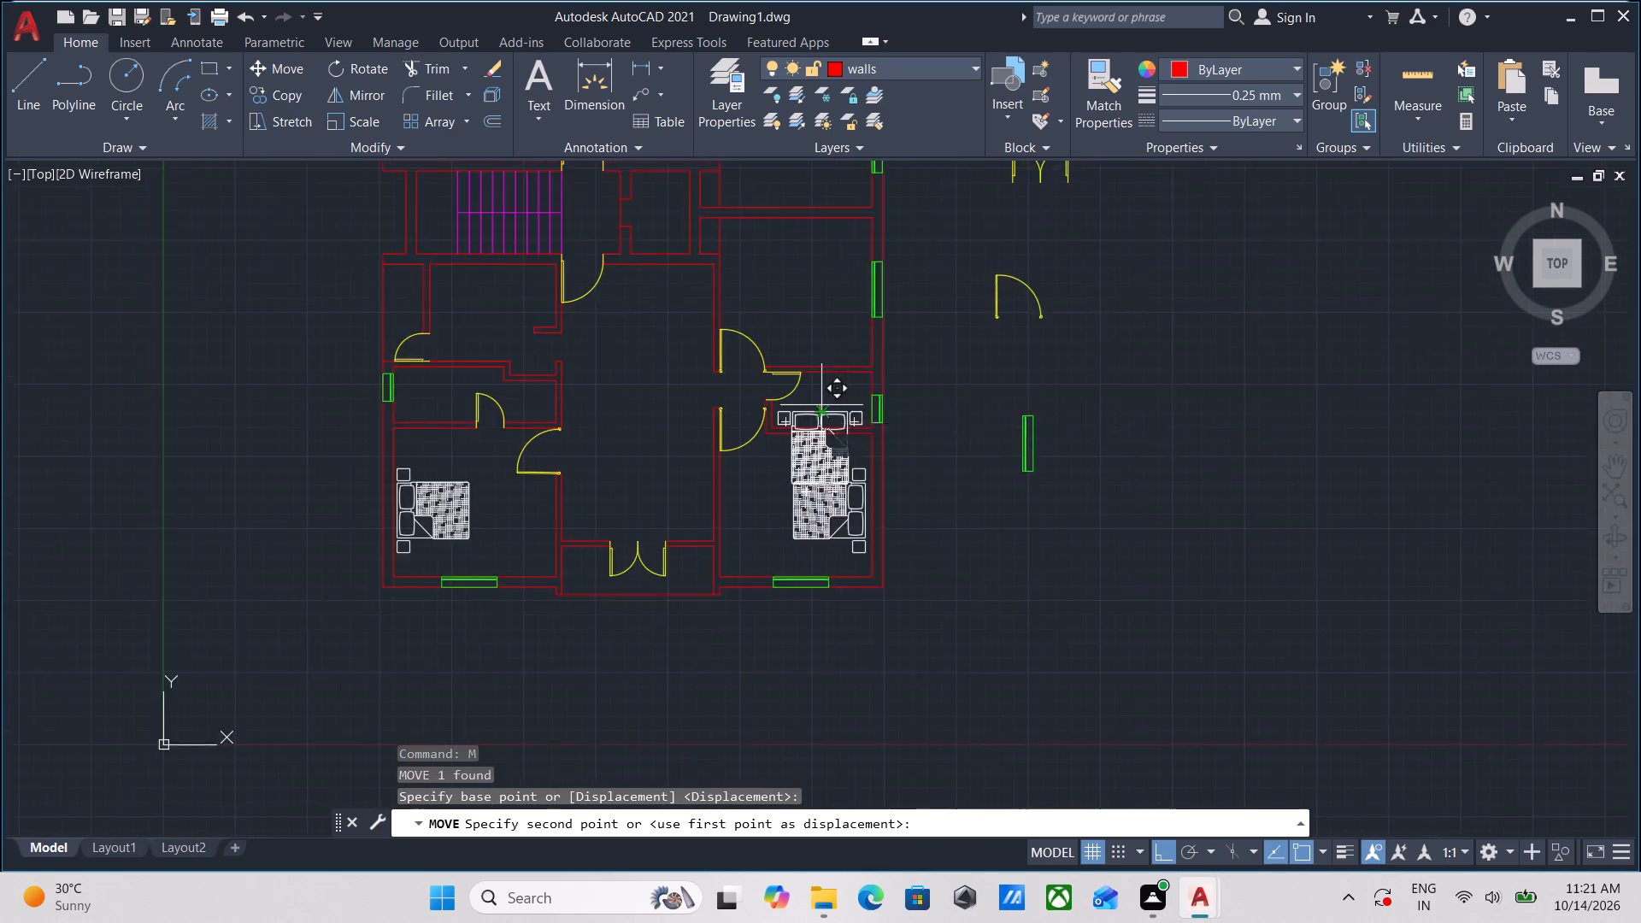
{"action": "middle_click_drag", "start_coordinate": [813, 444], "coordinate": [804, 541]}
{"action": "scroll", "coordinate": [779, 366], "scroll_direction": "up", "scroll_amount": 1}
{"action": "middle_click_drag", "start_coordinate": [779, 366], "coordinate": [764, 451]}
{"action": "scroll", "coordinate": [764, 426], "scroll_direction": "up", "scroll_amount": 1}
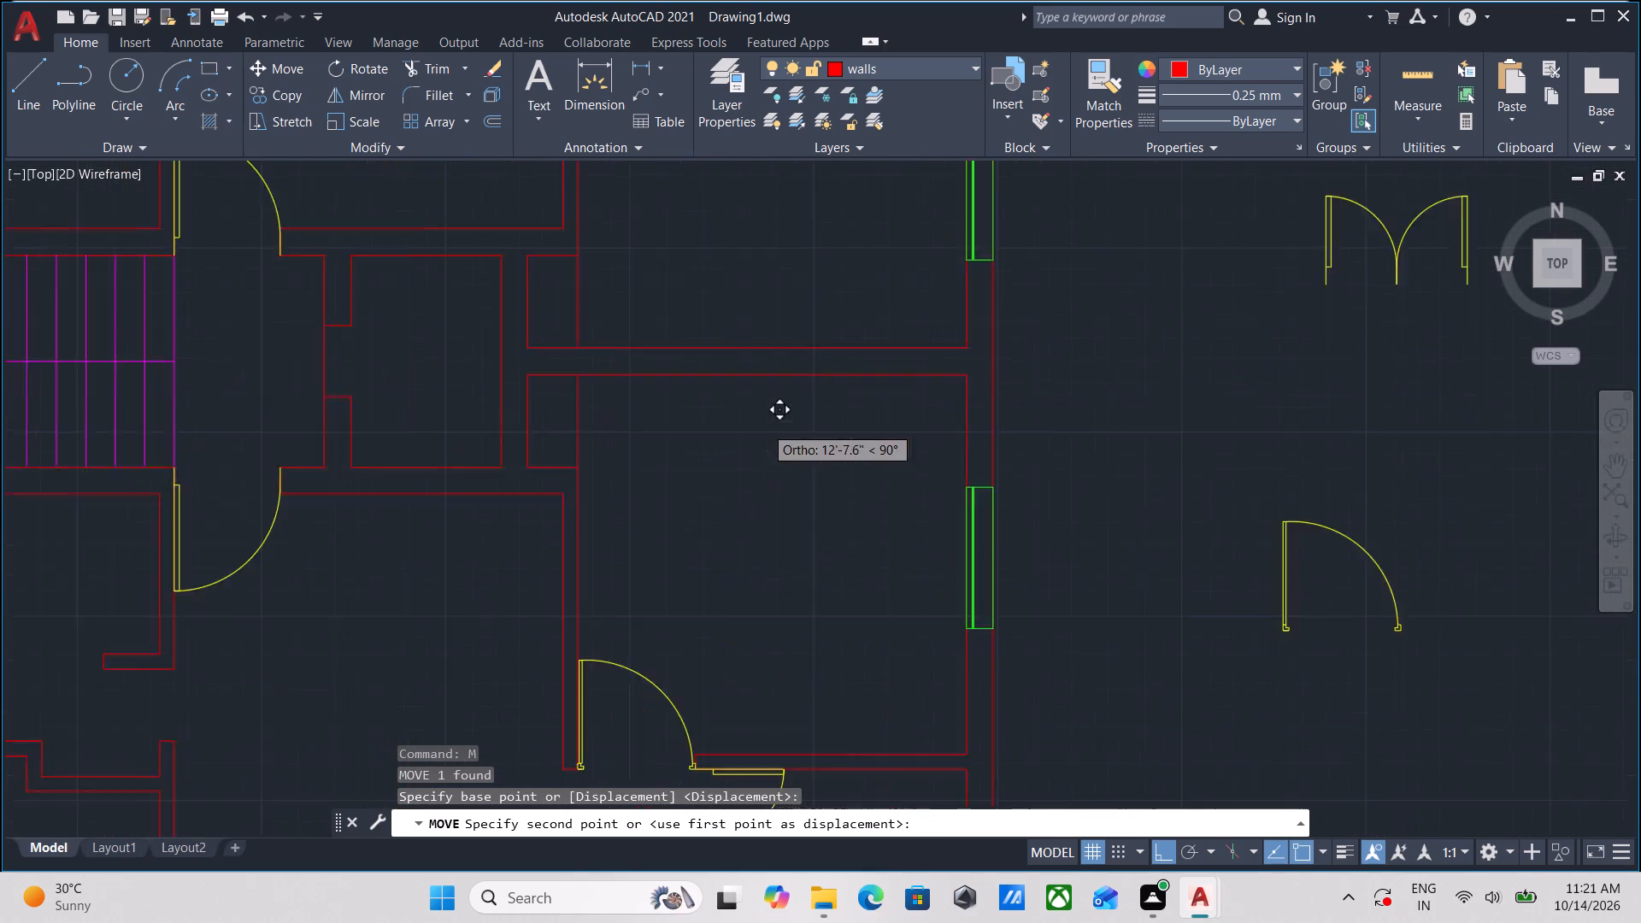
{"action": "scroll", "coordinate": [764, 426], "scroll_direction": "up", "scroll_amount": 1}
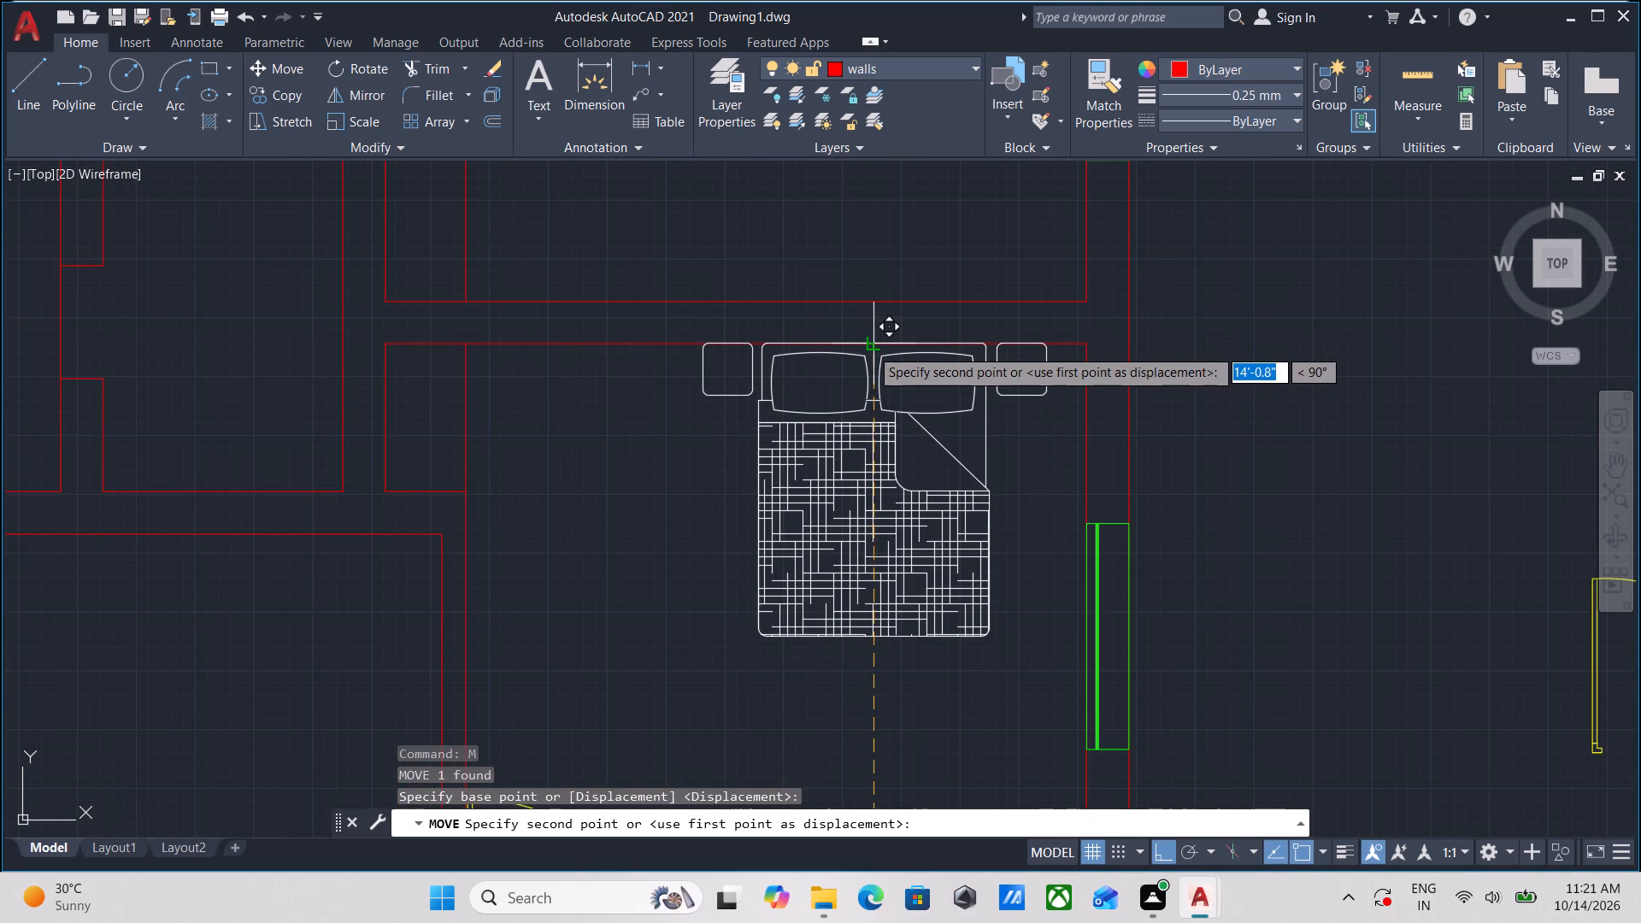
{"action": "left_click", "coordinate": [873, 356]}
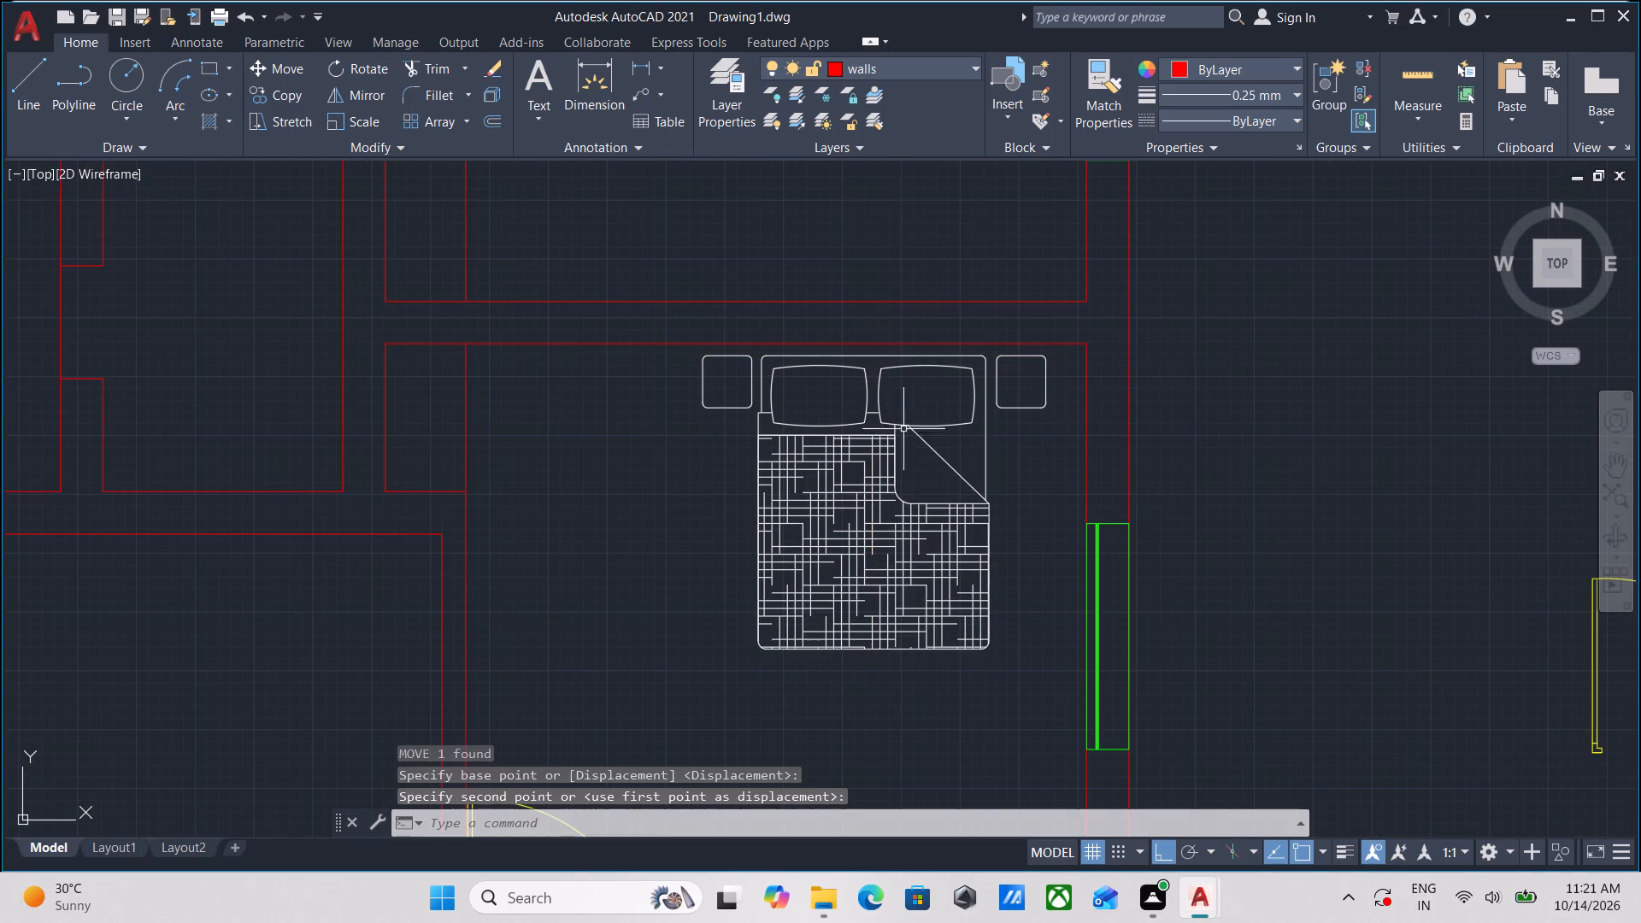
Rotate a copy of that bed 270° about its headboard midpoint so the copy's headboard faces east.
{"action": "scroll", "coordinate": [893, 452], "scroll_direction": "down", "scroll_amount": 1}
{"action": "middle_click_drag", "start_coordinate": [893, 452], "coordinate": [905, 430]}
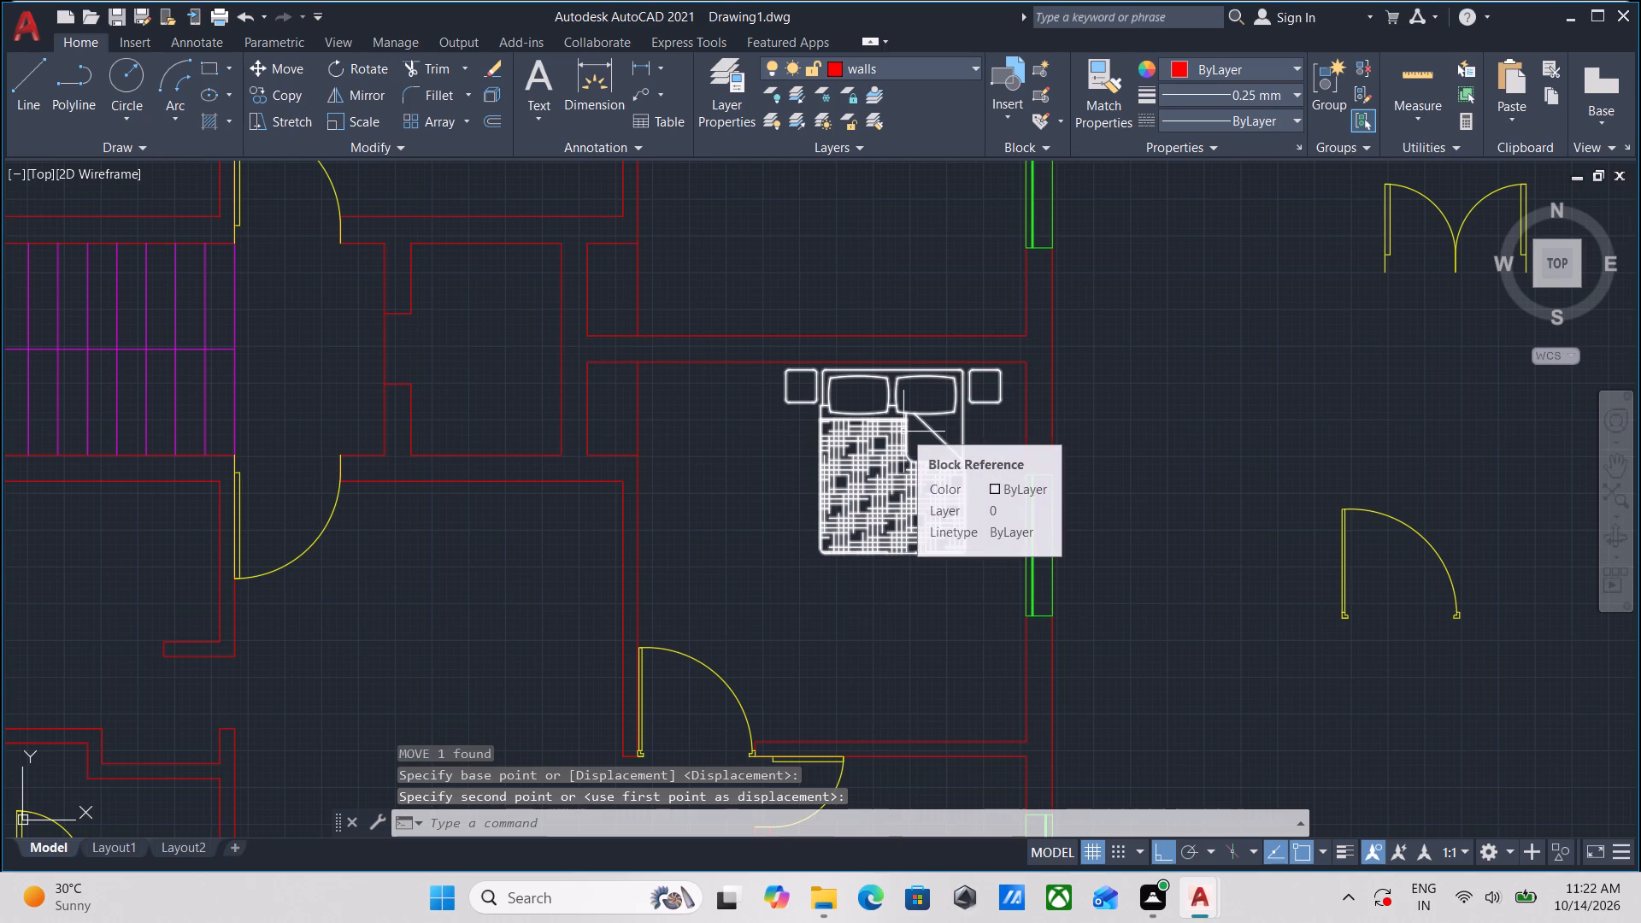
{"action": "scroll", "coordinate": [903, 432], "scroll_direction": "down", "scroll_amount": 1}
{"action": "middle_click_drag", "start_coordinate": [916, 501], "coordinate": [923, 690]}
{"action": "scroll", "coordinate": [939, 708], "scroll_direction": "up", "scroll_amount": 1}
{"action": "left_click", "coordinate": [953, 723]}
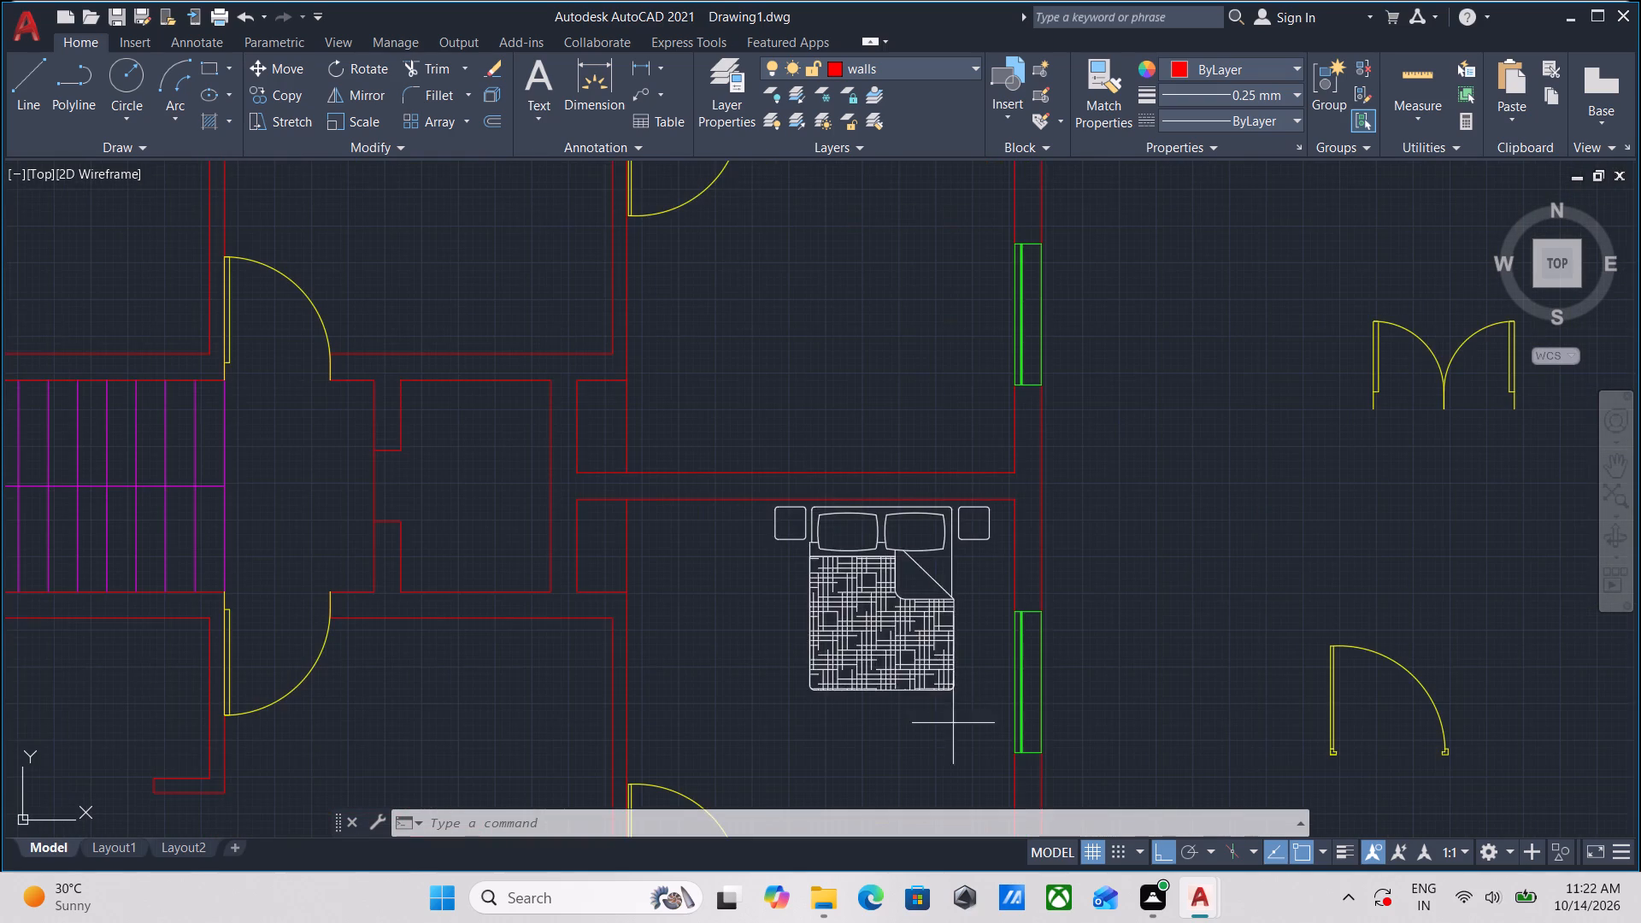
{"action": "left_click", "coordinate": [899, 628]}
{"action": "middle_click_drag", "start_coordinate": [858, 644], "coordinate": [879, 629]}
{"action": "key", "text": "r"}
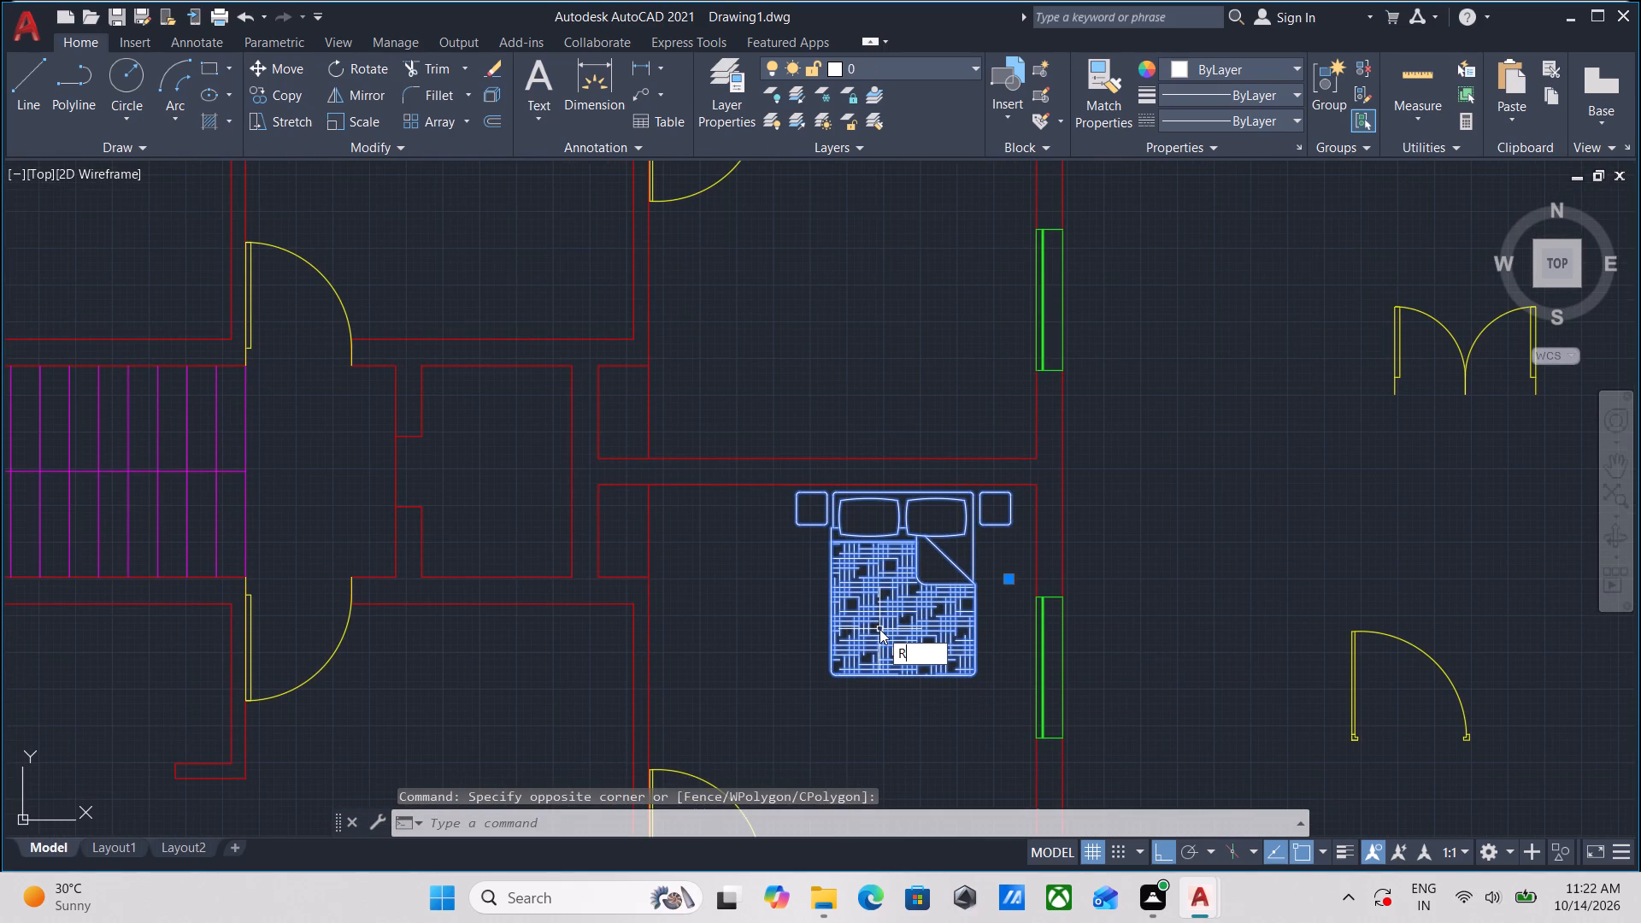
{"action": "key", "text": "o"}
{"action": "key", "text": "Return"}
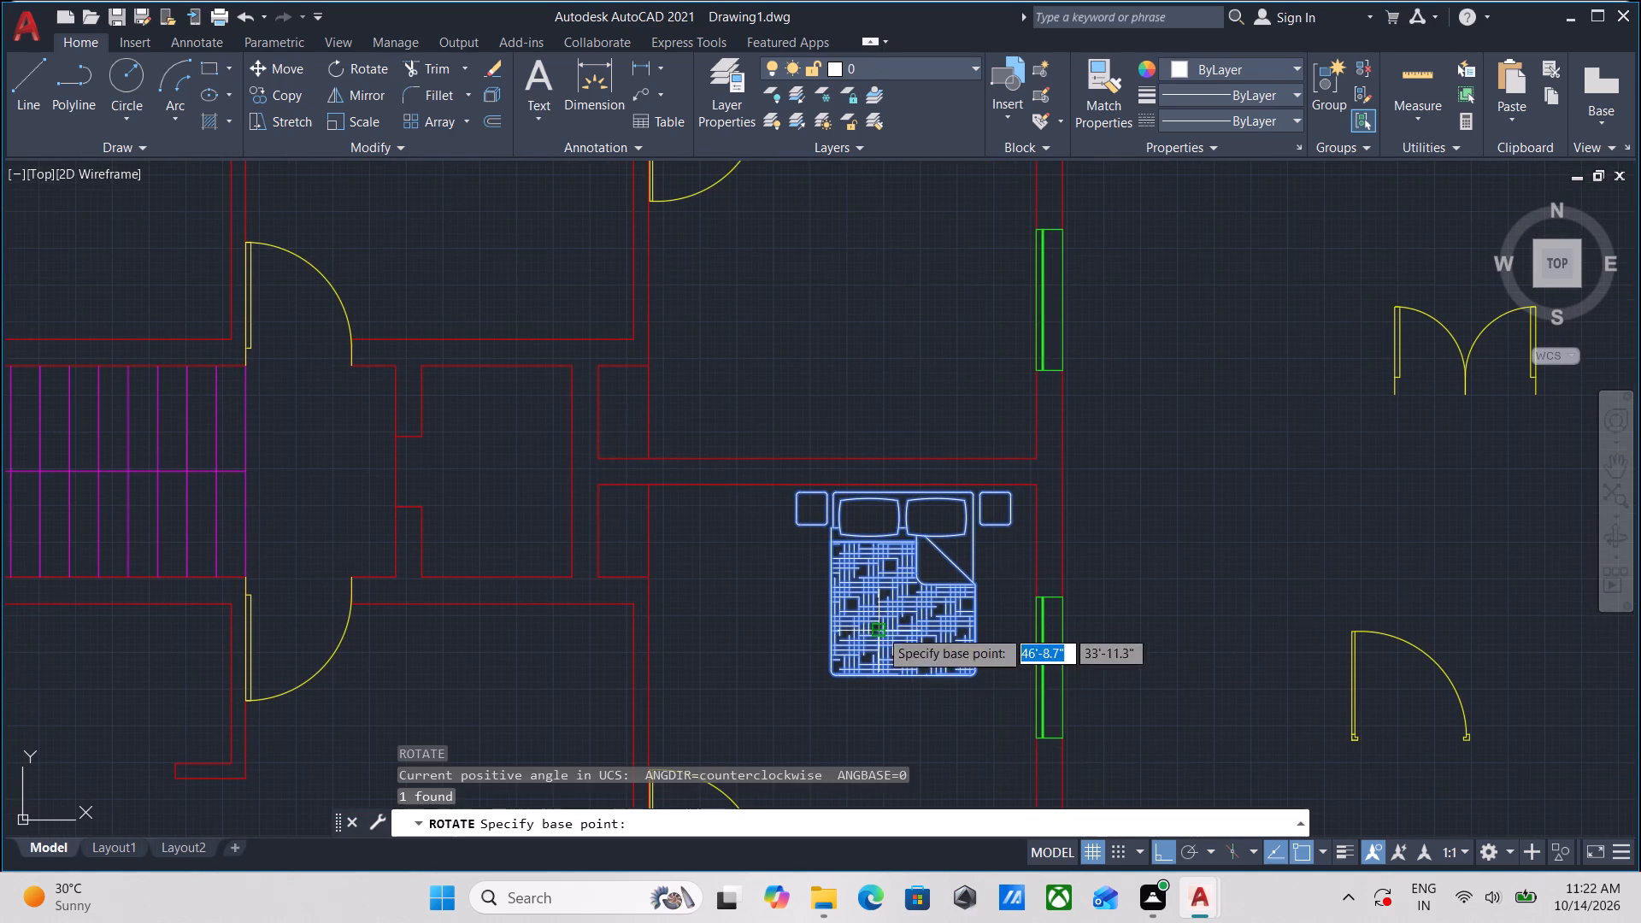
{"action": "scroll", "coordinate": [802, 494], "scroll_direction": "up", "scroll_amount": 3}
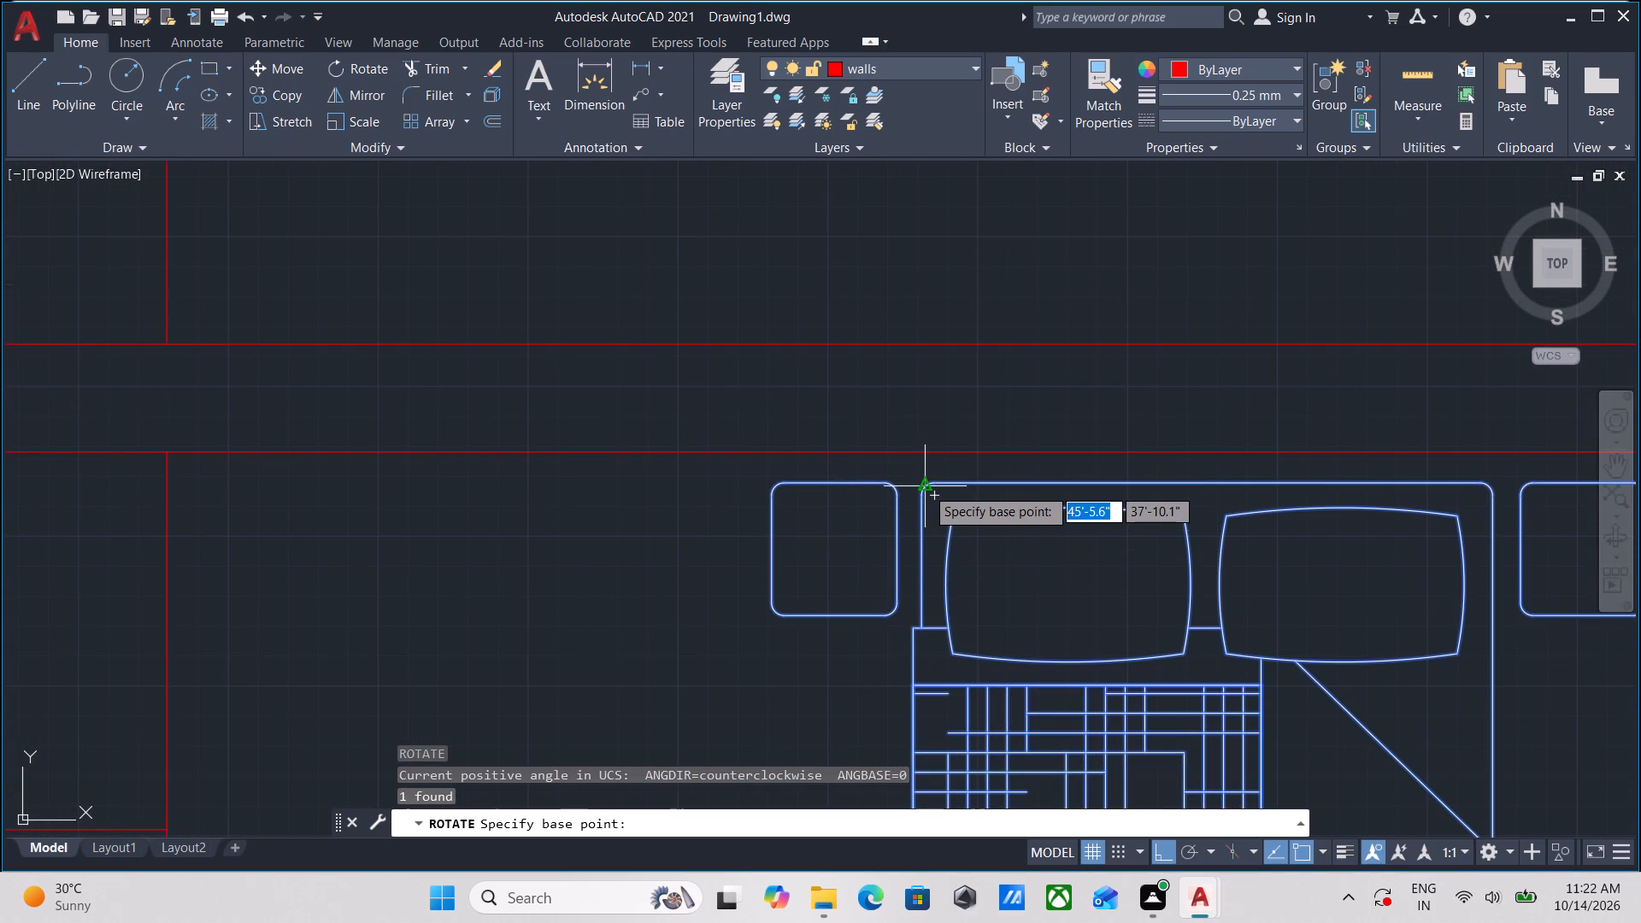
{"action": "left_click", "coordinate": [1201, 485]}
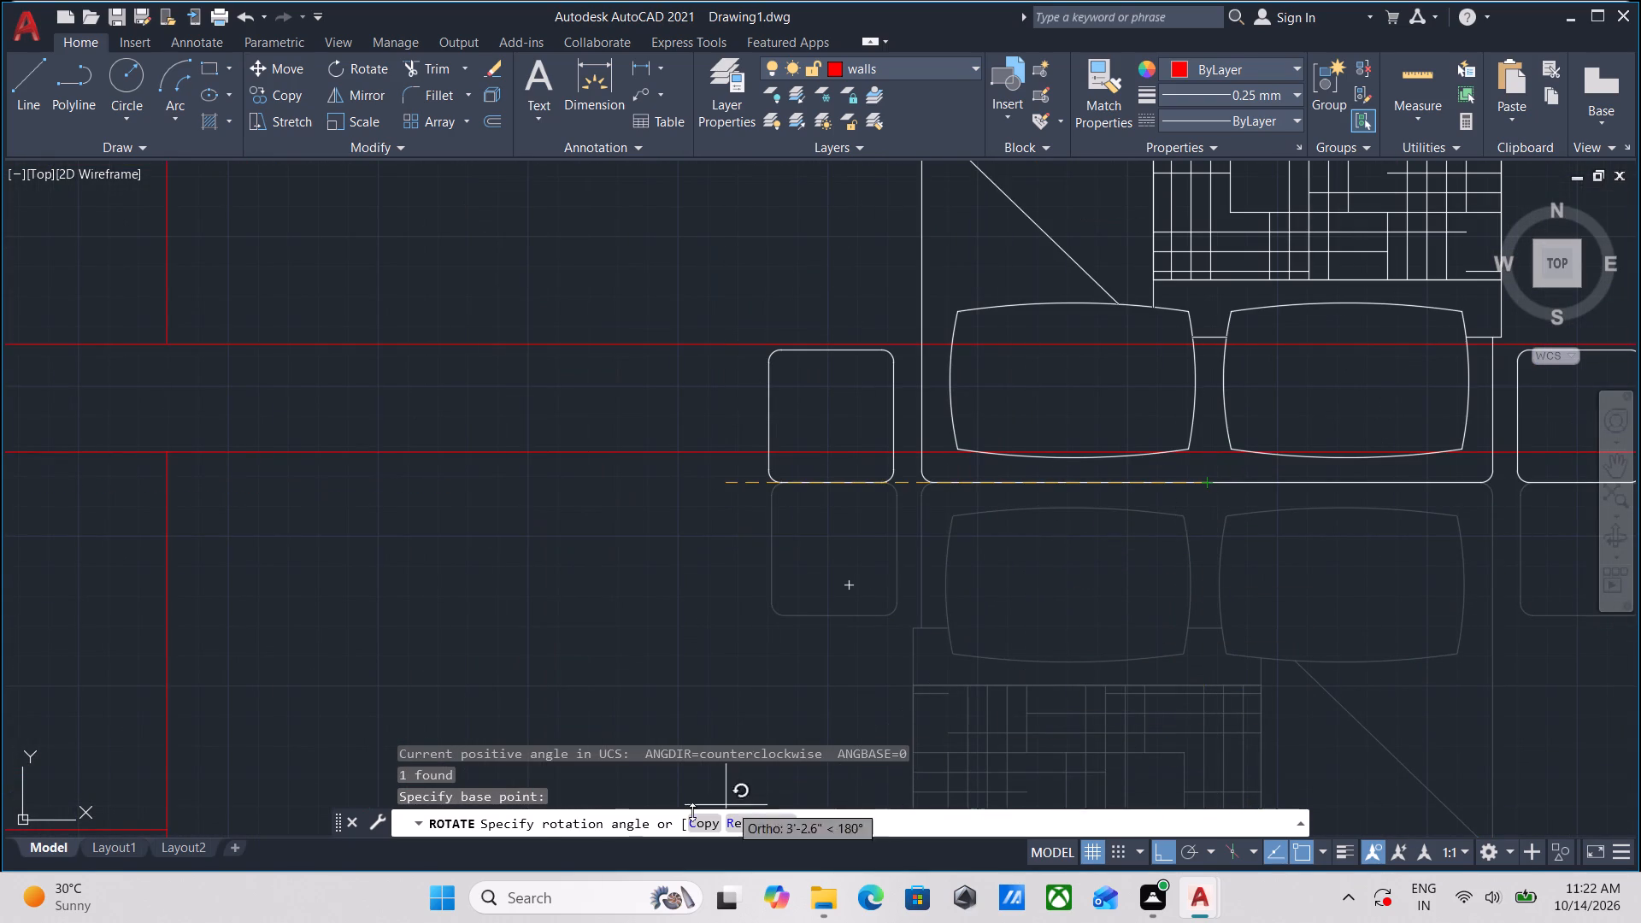
{"action": "left_click", "coordinate": [710, 820]}
{"action": "scroll", "coordinate": [987, 567], "scroll_direction": "down", "scroll_amount": 1}
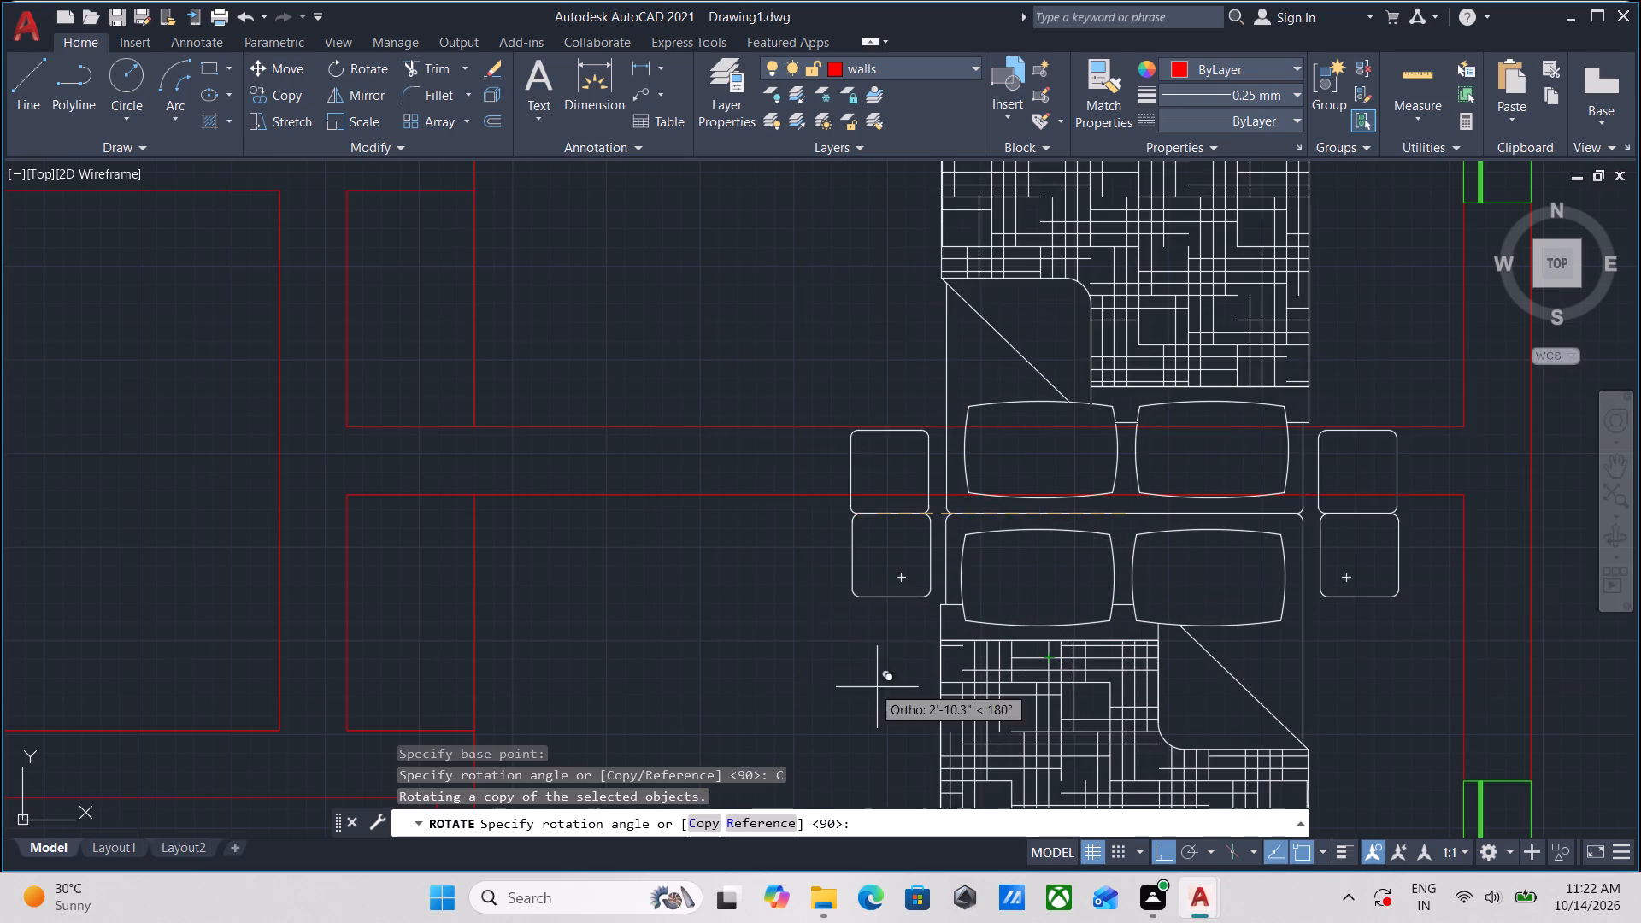
{"action": "left_click", "coordinate": [1173, 703]}
Move the east-facing copy about 6' northeast with ortho off, placing its headboard just off the adjoining north bedroom's east wall by the window.
{"action": "left_click_drag", "start_coordinate": [1166, 335], "coordinate": [1126, 350]}
{"action": "left_click", "coordinate": [1022, 395]}
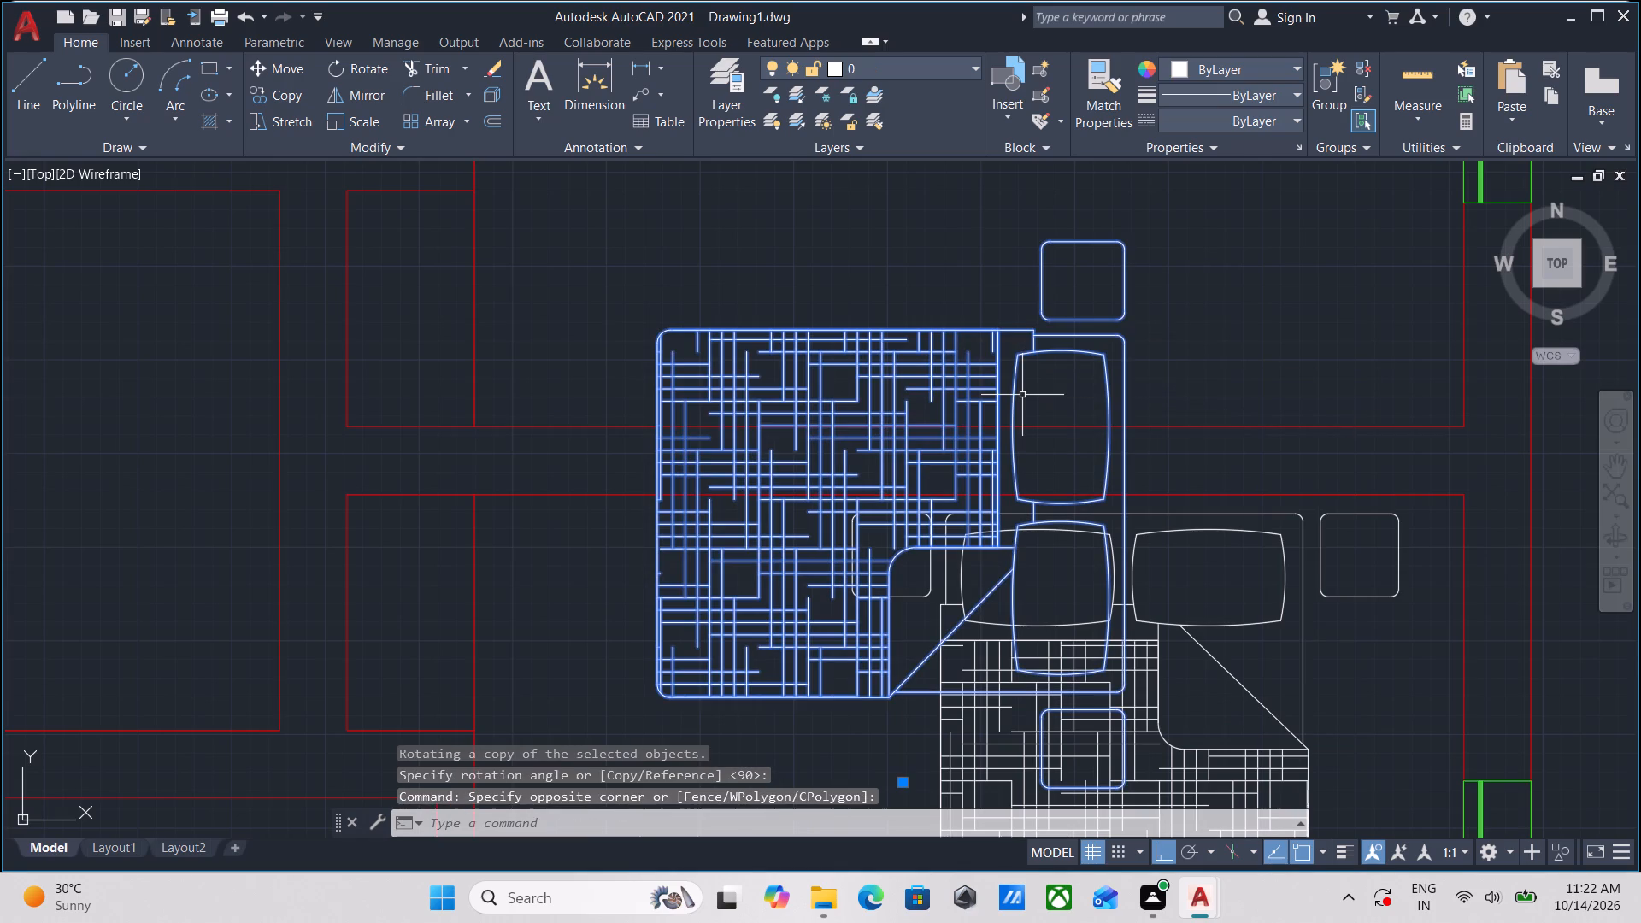
{"action": "key", "text": "m"}
{"action": "key", "text": "Return"}
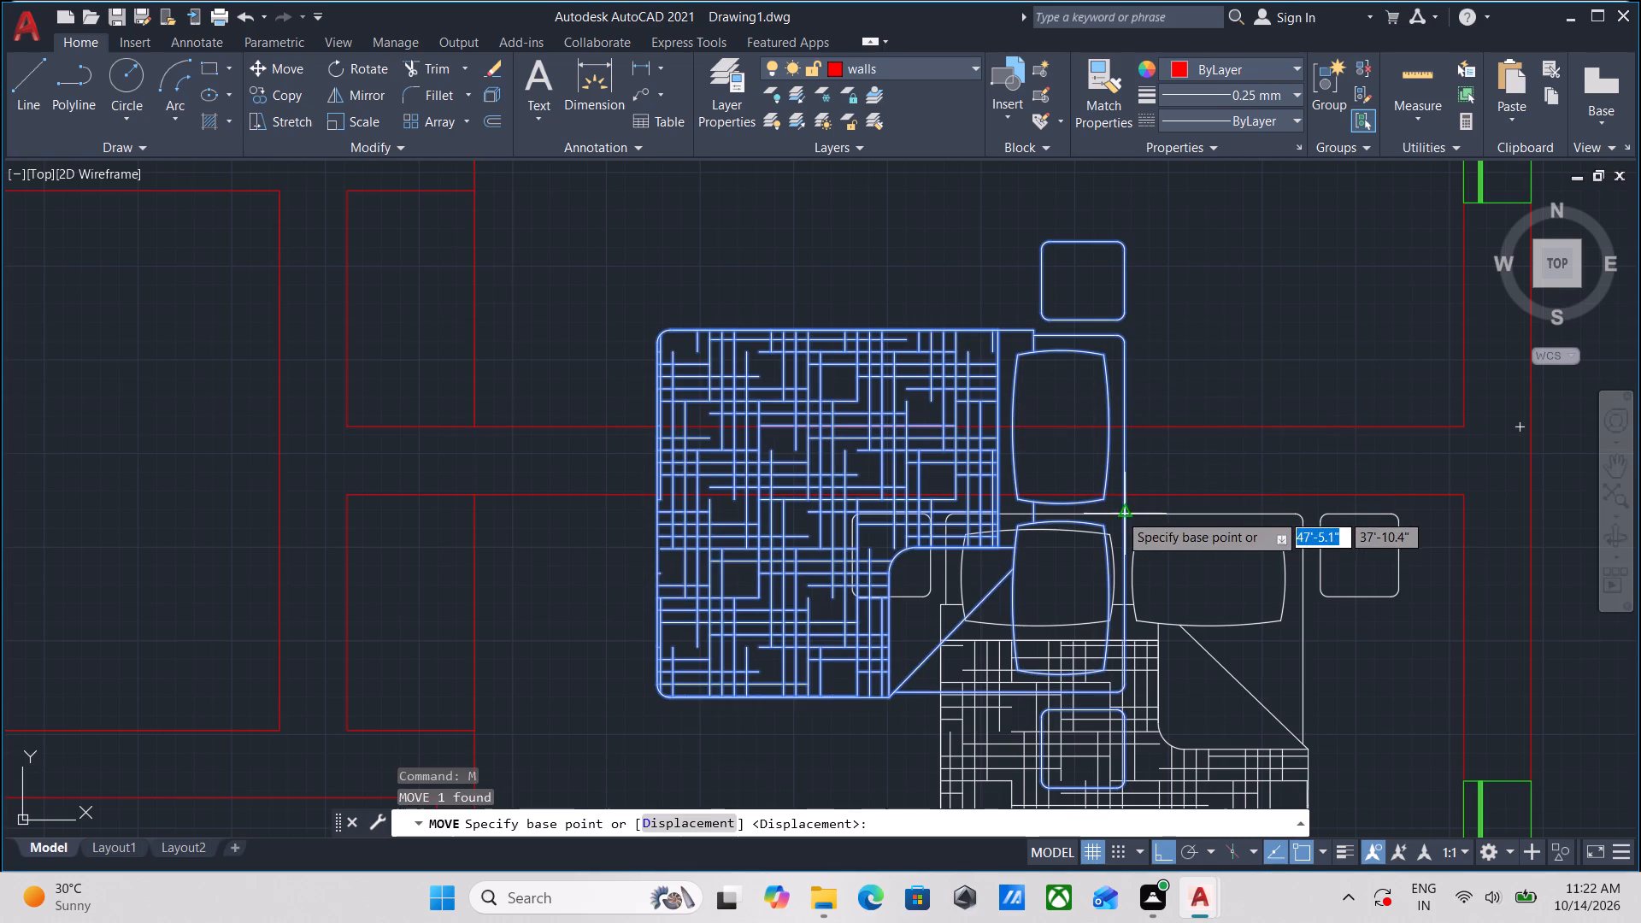
{"action": "left_click", "coordinate": [1123, 506]}
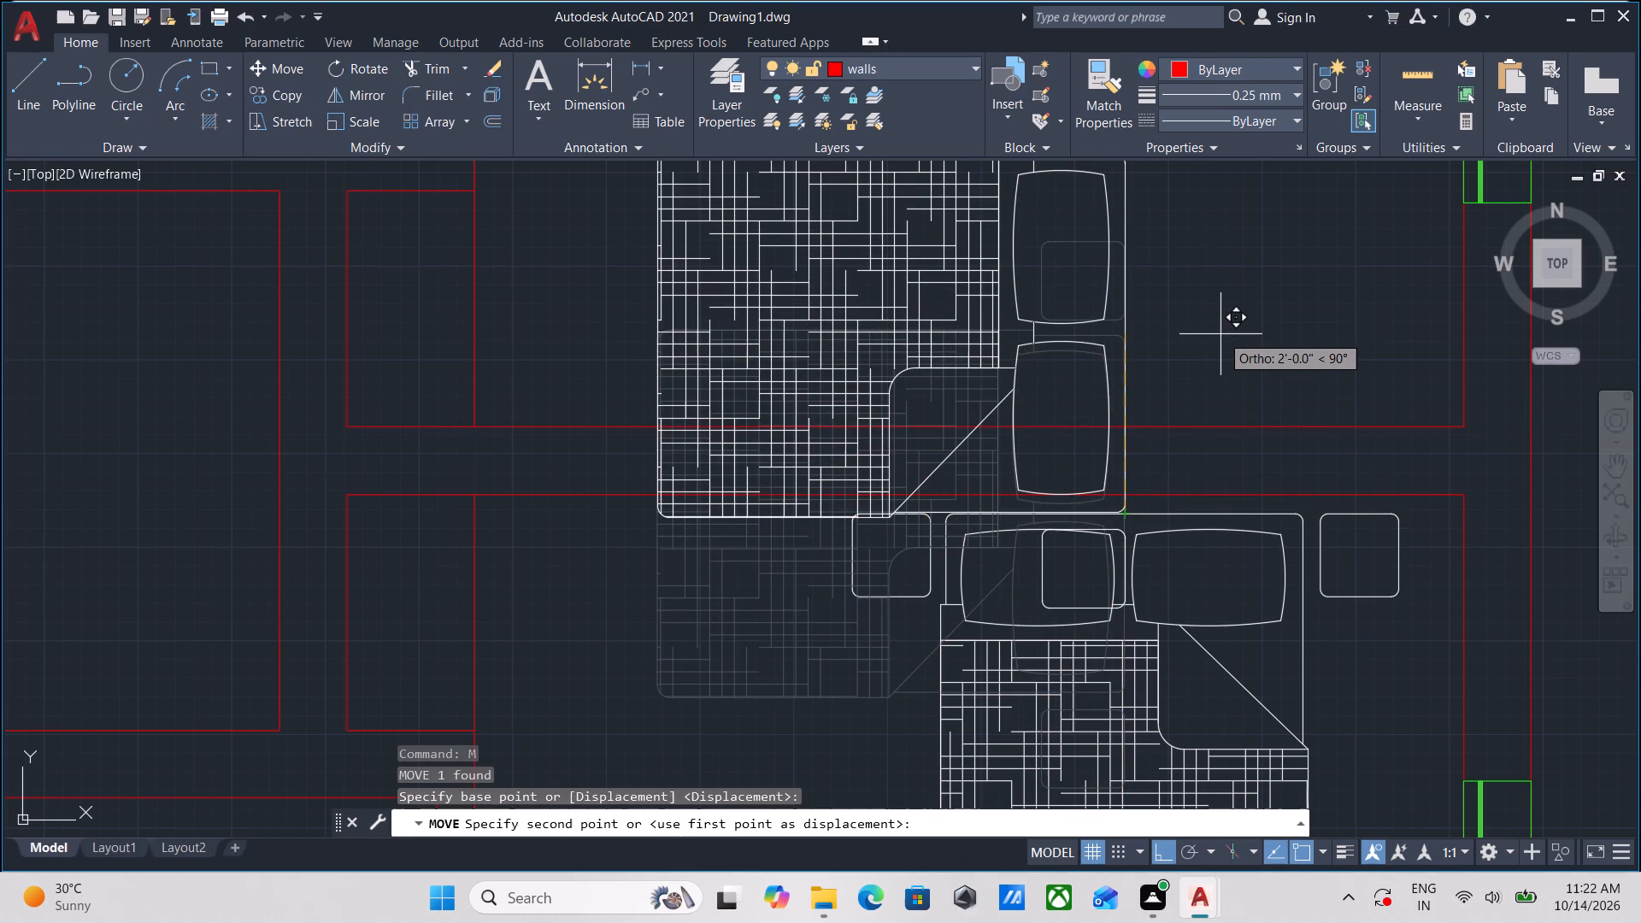
{"action": "key", "text": "F8"}
{"action": "scroll", "coordinate": [1183, 301], "scroll_direction": "down", "scroll_amount": 2}
{"action": "middle_click_drag", "start_coordinate": [1109, 312], "coordinate": [822, 384]}
{"action": "middle_click_drag", "start_coordinate": [890, 344], "coordinate": [790, 417]}
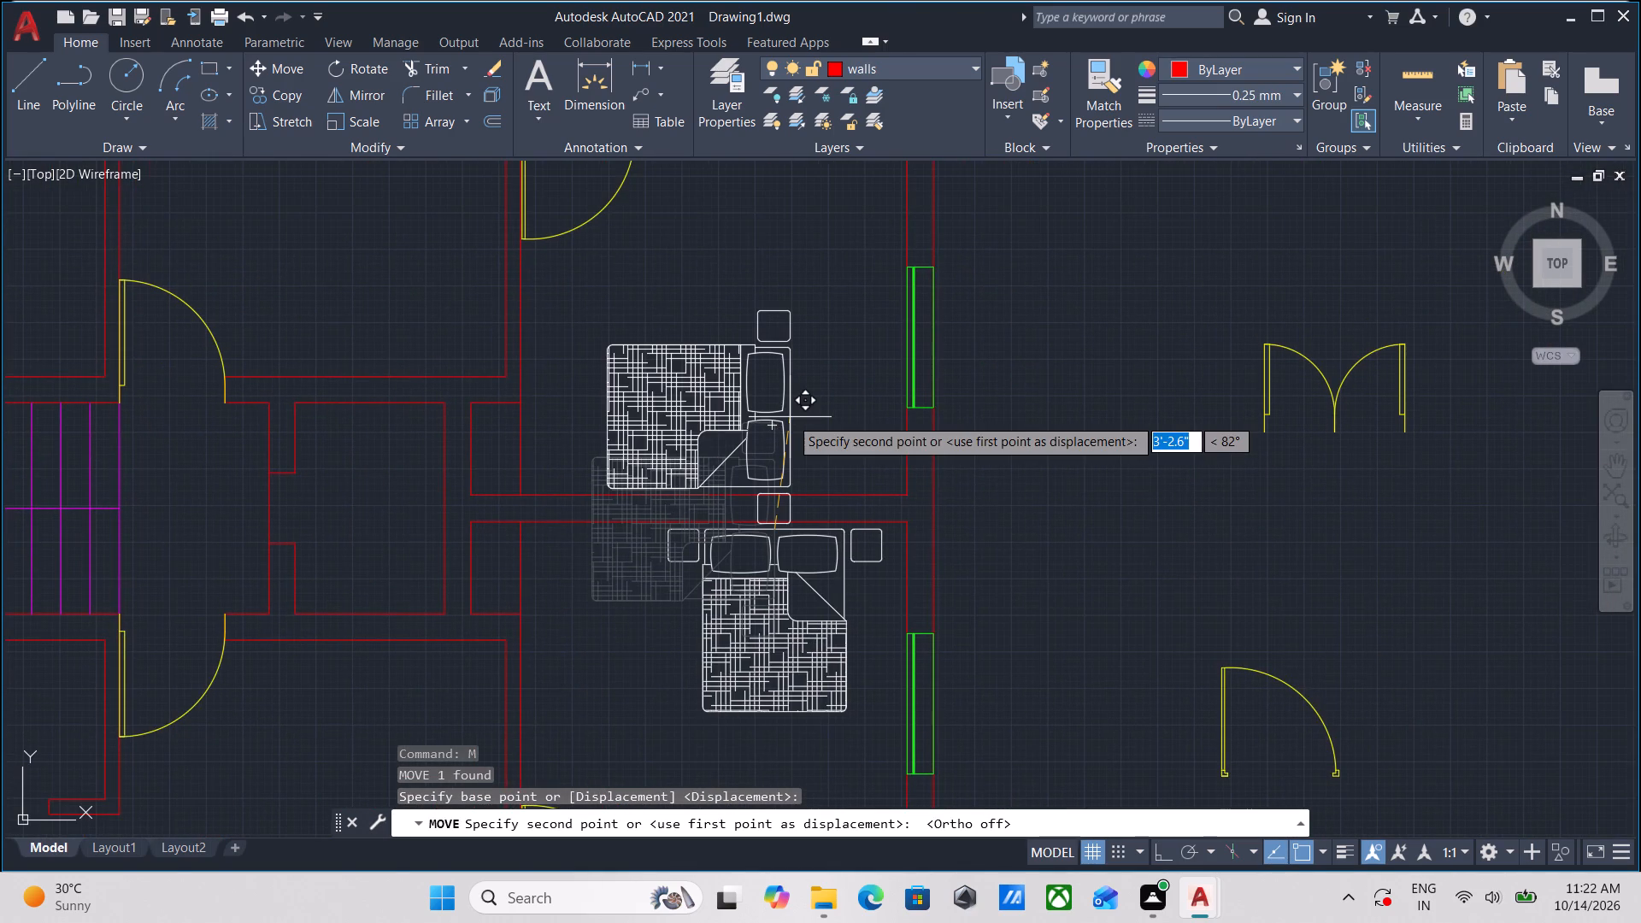
{"action": "middle_click_drag", "start_coordinate": [785, 428], "coordinate": [702, 525]}
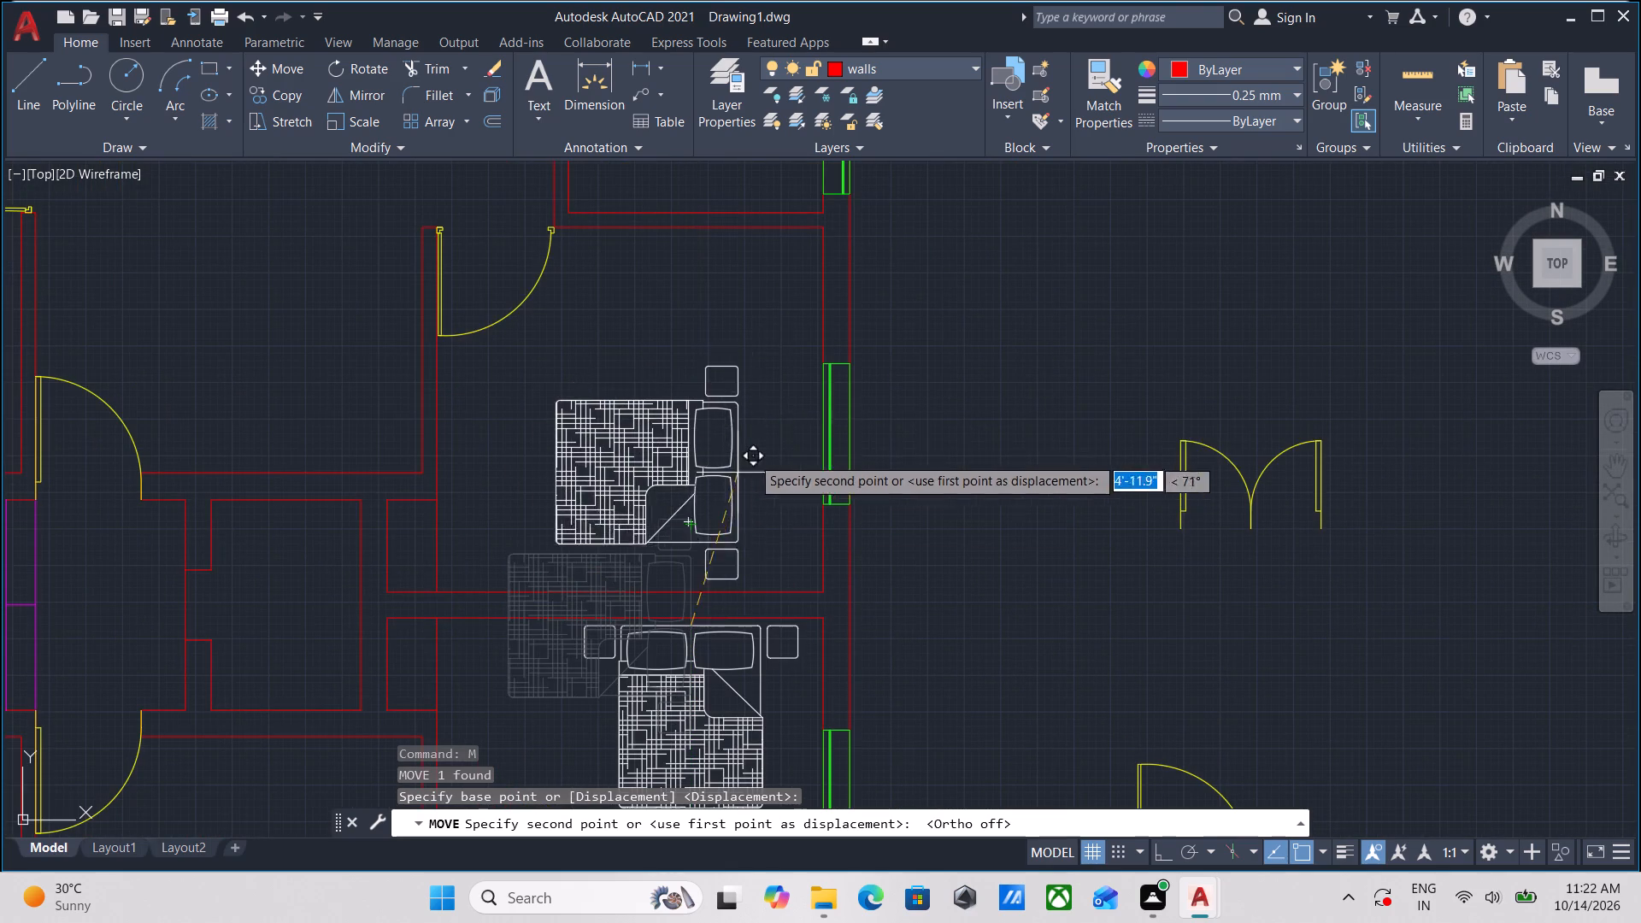
{"action": "scroll", "coordinate": [803, 485], "scroll_direction": "up", "scroll_amount": 2}
{"action": "middle_click_drag", "start_coordinate": [804, 454], "coordinate": [756, 509]}
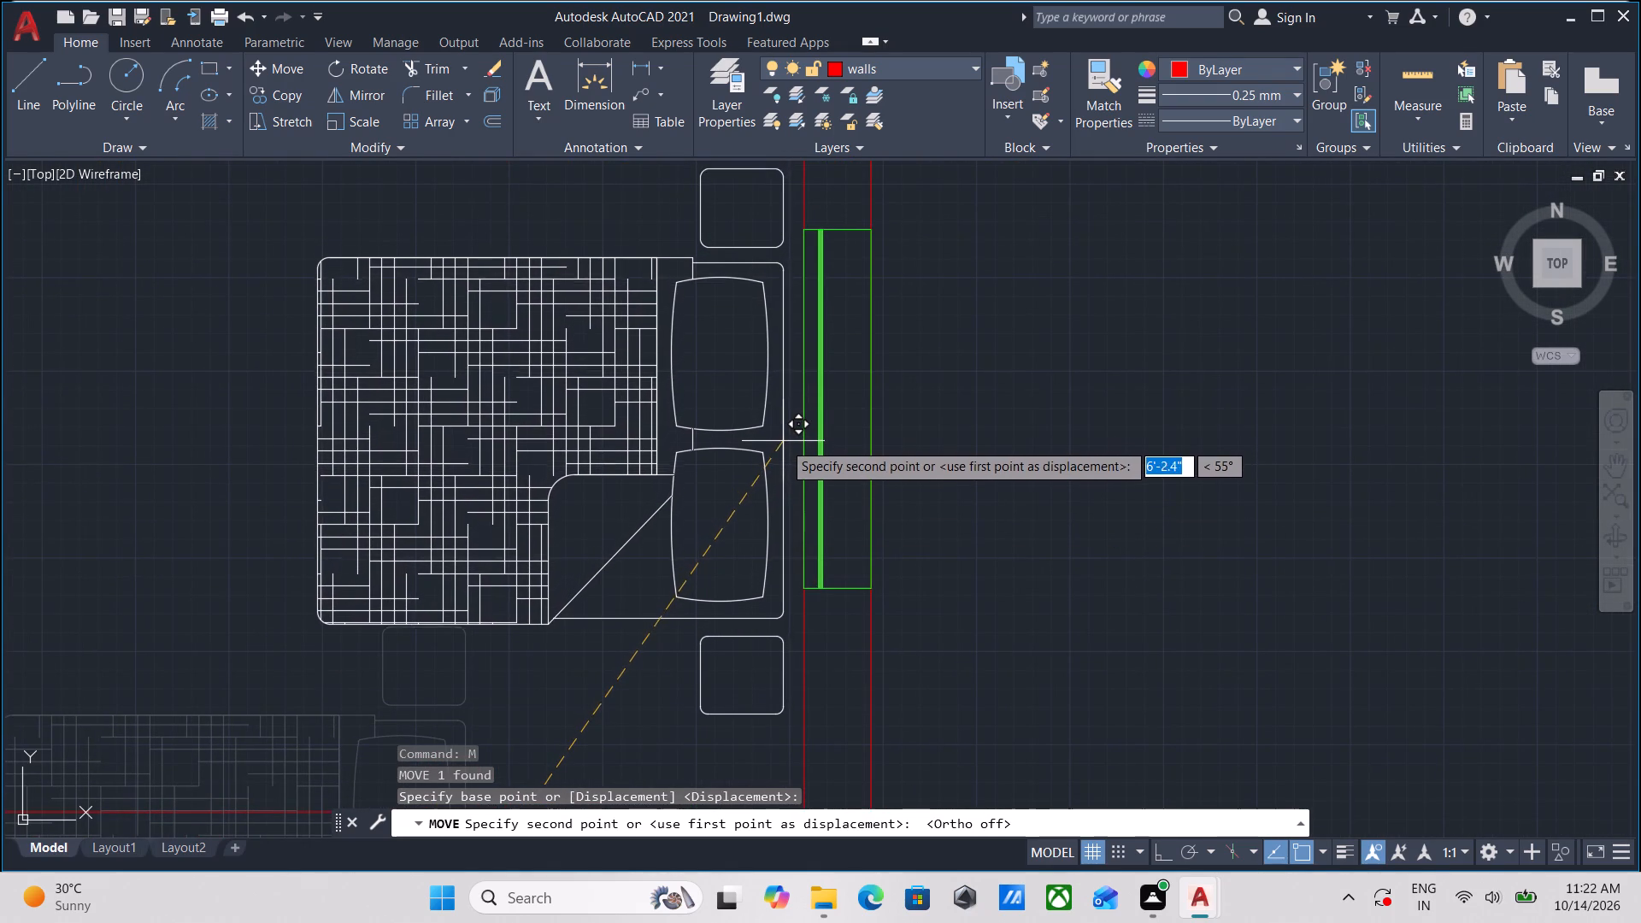
{"action": "left_click", "coordinate": [783, 453]}
Copy the north-facing bed by its headboard midpoint about 26' straight north with ortho on, just below the northeast bedroom's north window.
{"action": "scroll", "coordinate": [637, 453], "scroll_direction": "down", "scroll_amount": 2}
{"action": "middle_click_drag", "start_coordinate": [637, 453], "coordinate": [810, 440]}
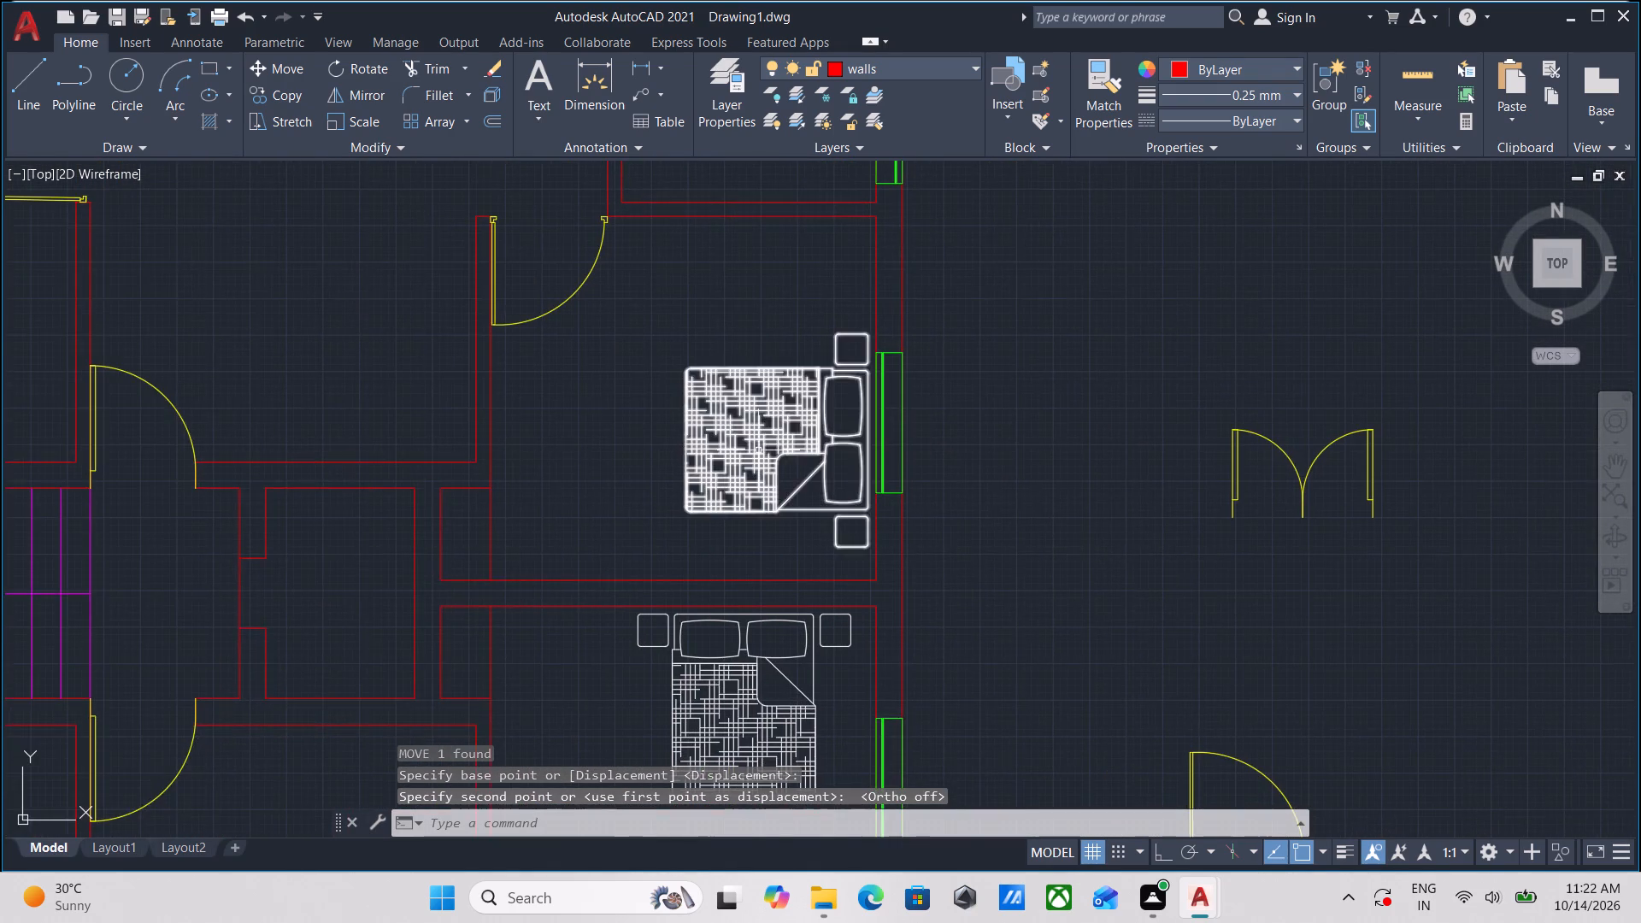
{"action": "middle_click_drag", "start_coordinate": [704, 452], "coordinate": [747, 457]}
{"action": "scroll", "coordinate": [755, 452], "scroll_direction": "down", "scroll_amount": 1}
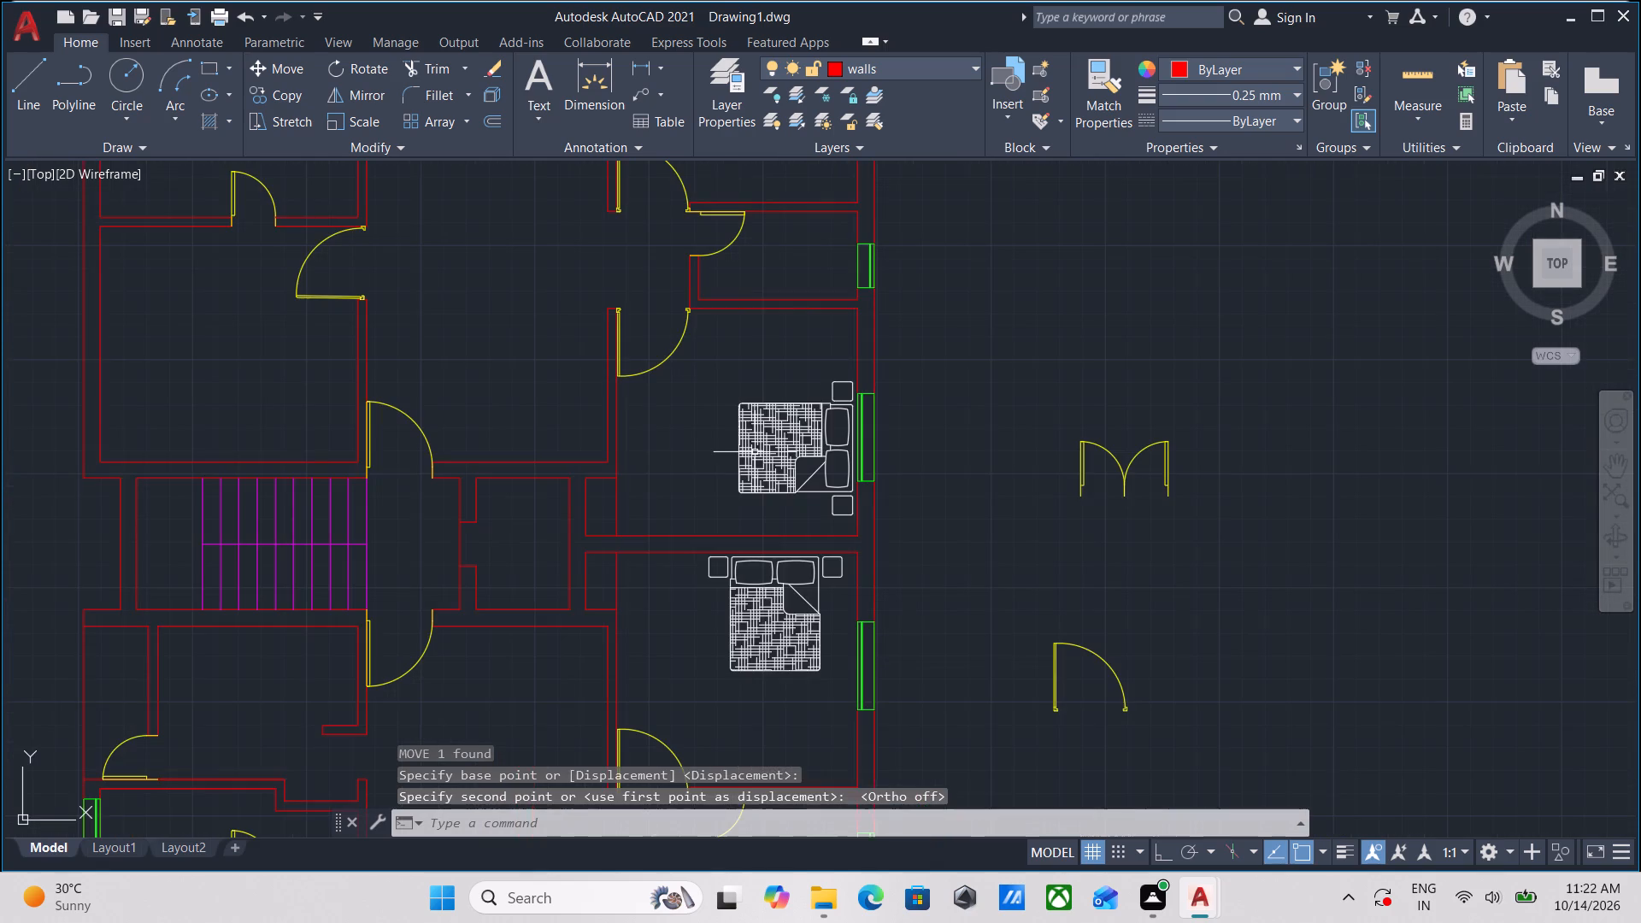
{"action": "scroll", "coordinate": [755, 452], "scroll_direction": "down", "scroll_amount": 2}
{"action": "scroll", "coordinate": [755, 519], "scroll_direction": "up", "scroll_amount": 2}
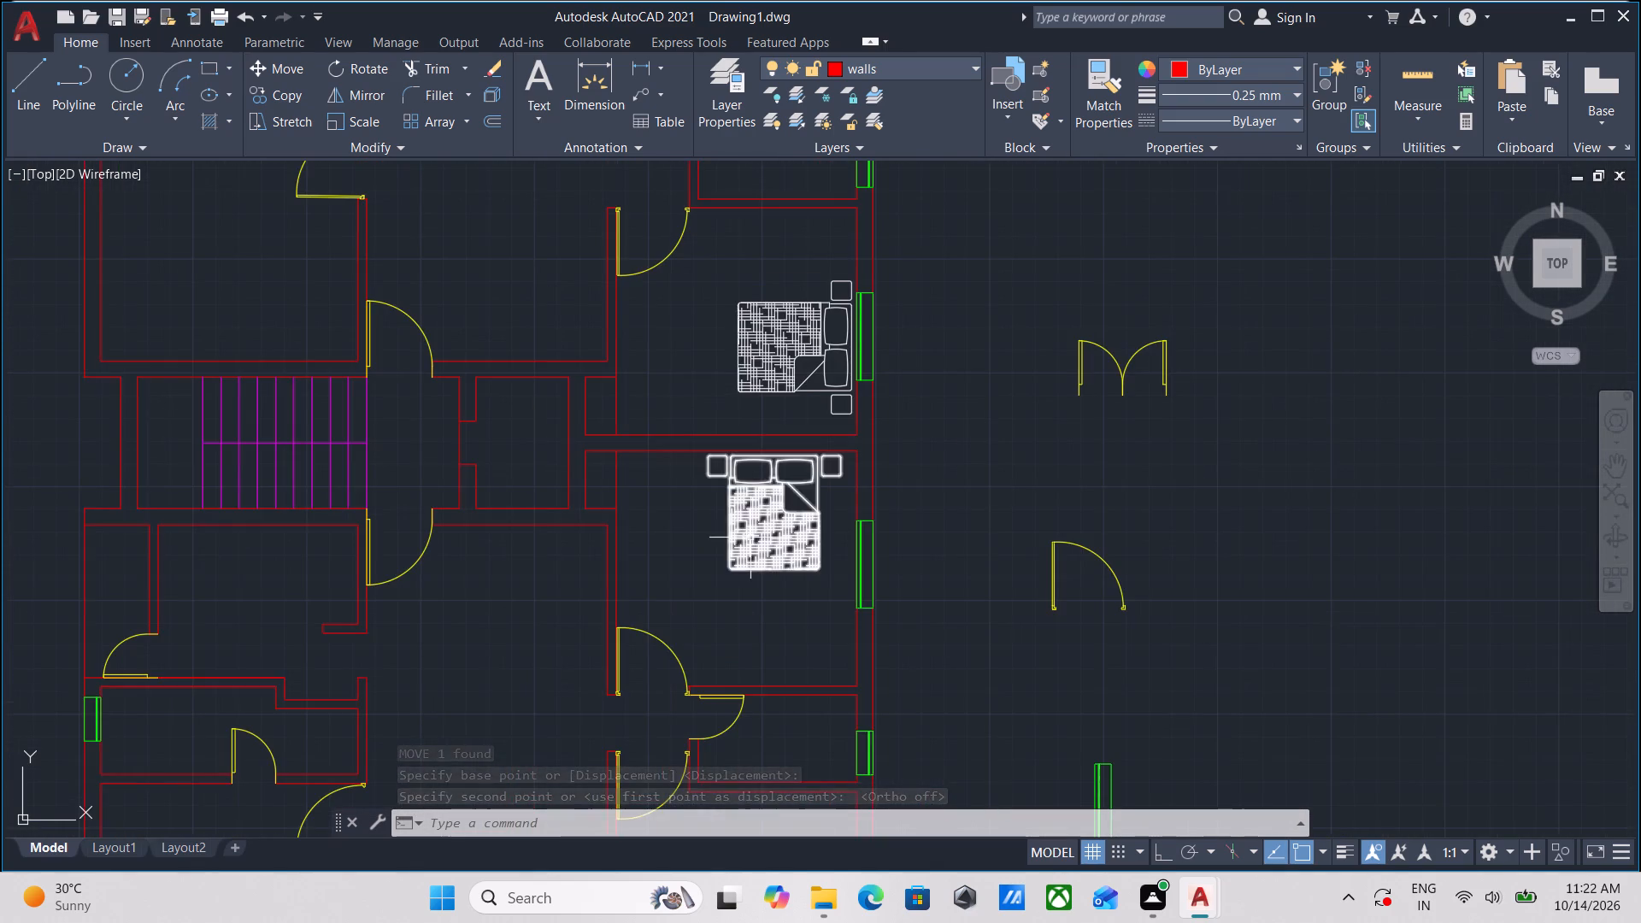
{"action": "middle_click_drag", "start_coordinate": [761, 520], "coordinate": [779, 485]}
{"action": "scroll", "coordinate": [853, 396], "scroll_direction": "up", "scroll_amount": 2}
{"action": "left_click", "coordinate": [857, 555]}
{"action": "left_click", "coordinate": [771, 547]}
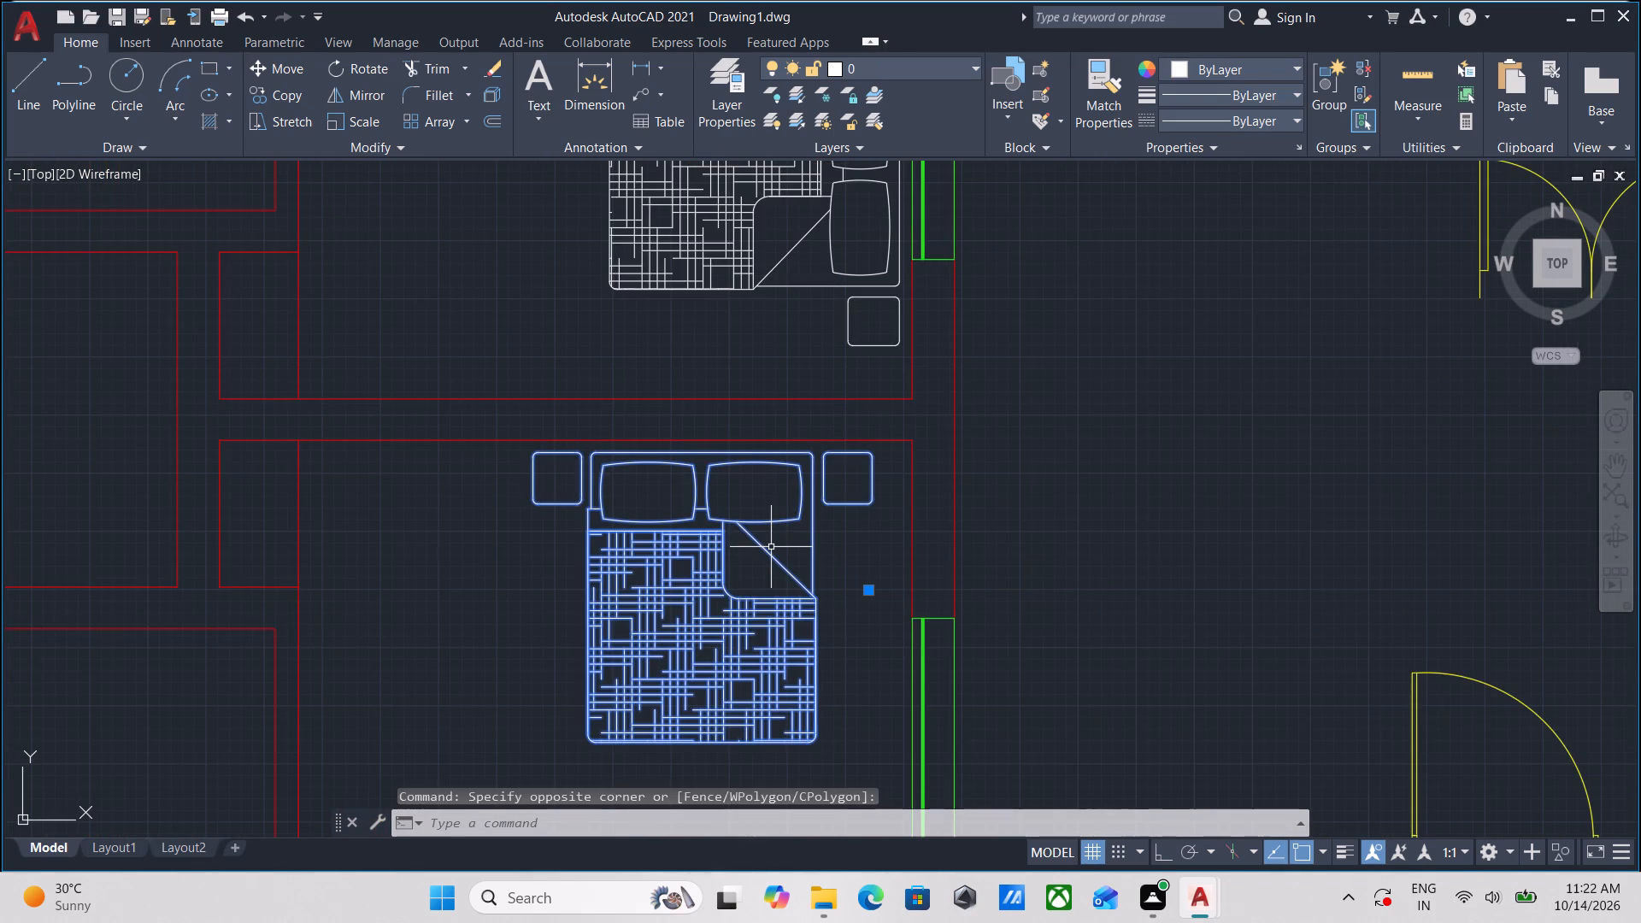
{"action": "key", "text": "c"}
{"action": "key", "text": "0"}
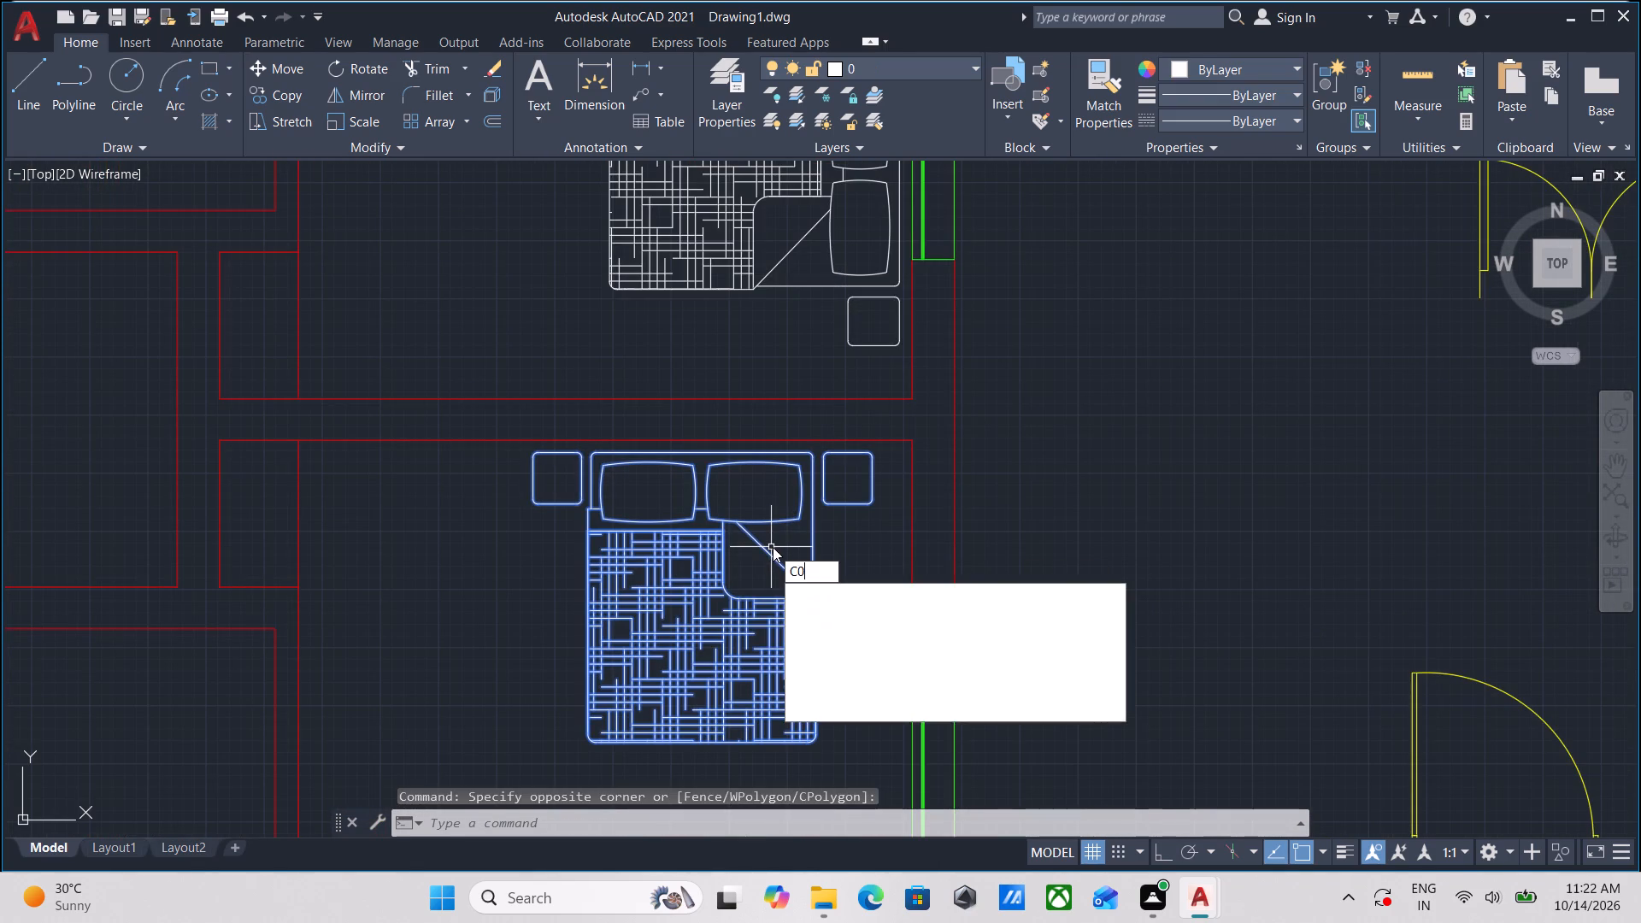
{"action": "key", "text": "BackSpace"}
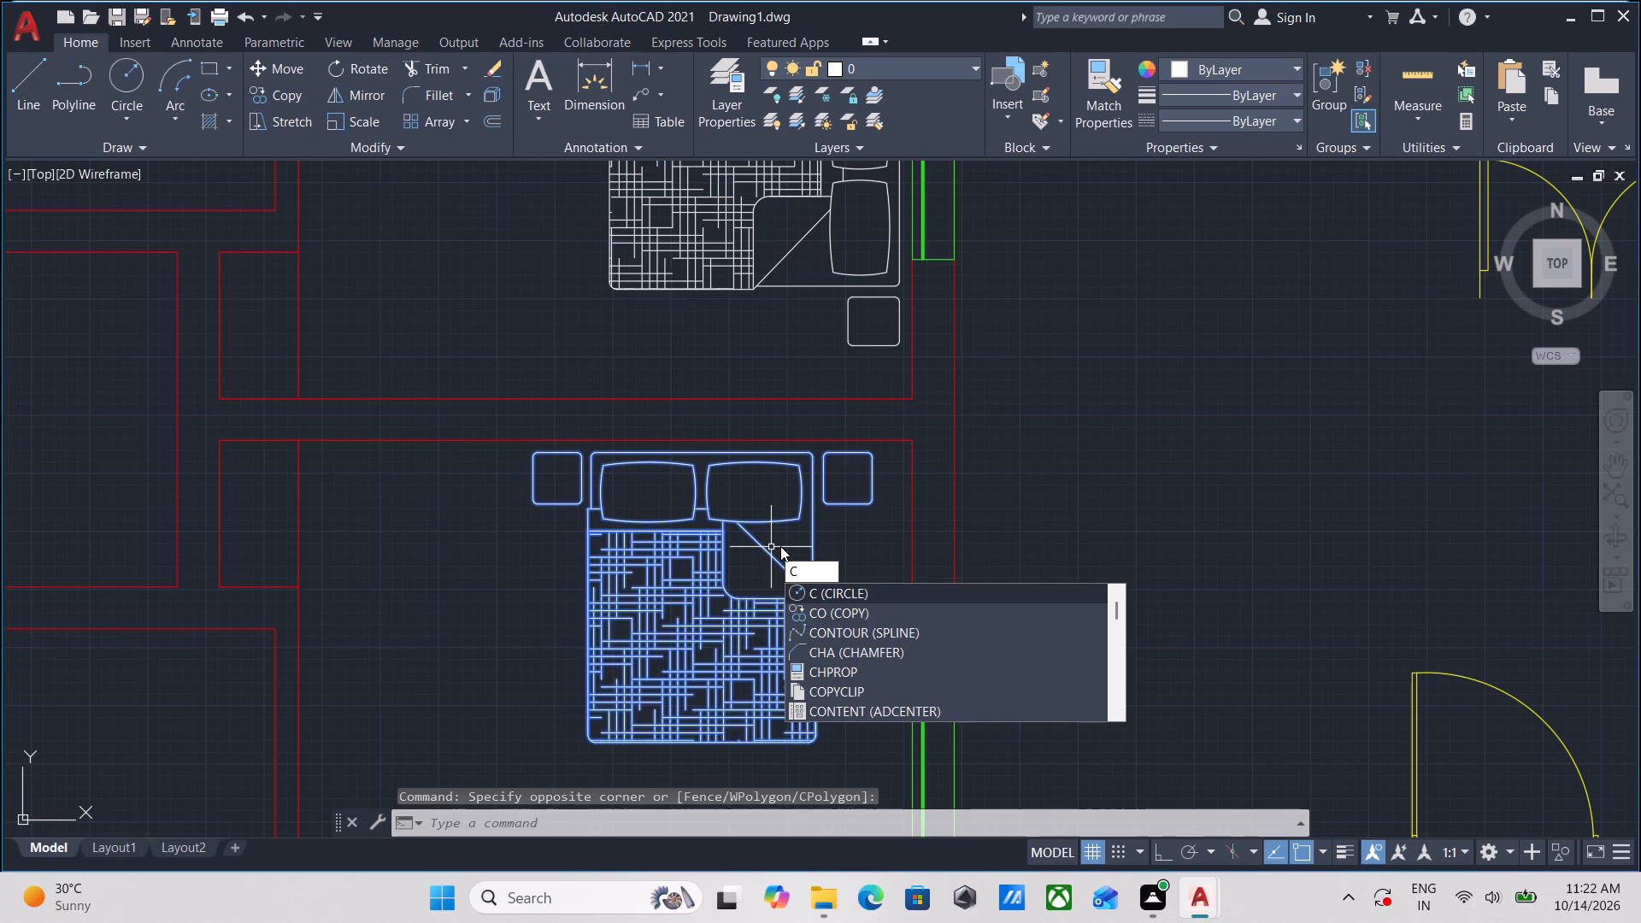
{"action": "key", "text": "o"}
{"action": "key", "text": "Return"}
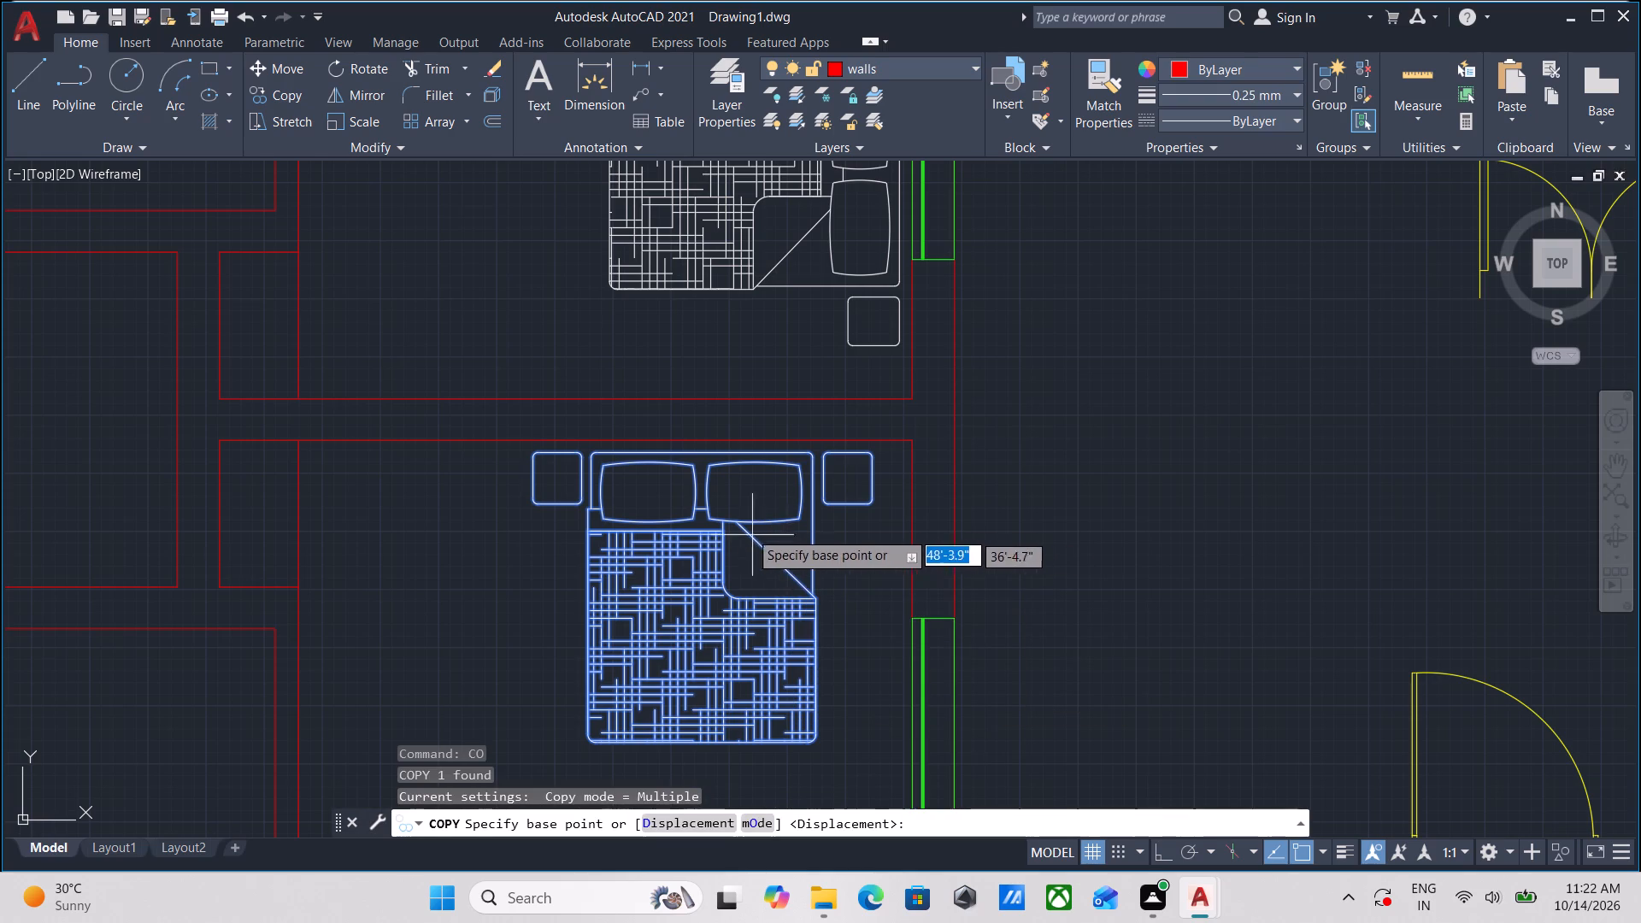
{"action": "left_click", "coordinate": [701, 452]}
{"action": "scroll", "coordinate": [718, 238], "scroll_direction": "down", "scroll_amount": 1}
{"action": "middle_click_drag", "start_coordinate": [712, 247], "coordinate": [691, 422]}
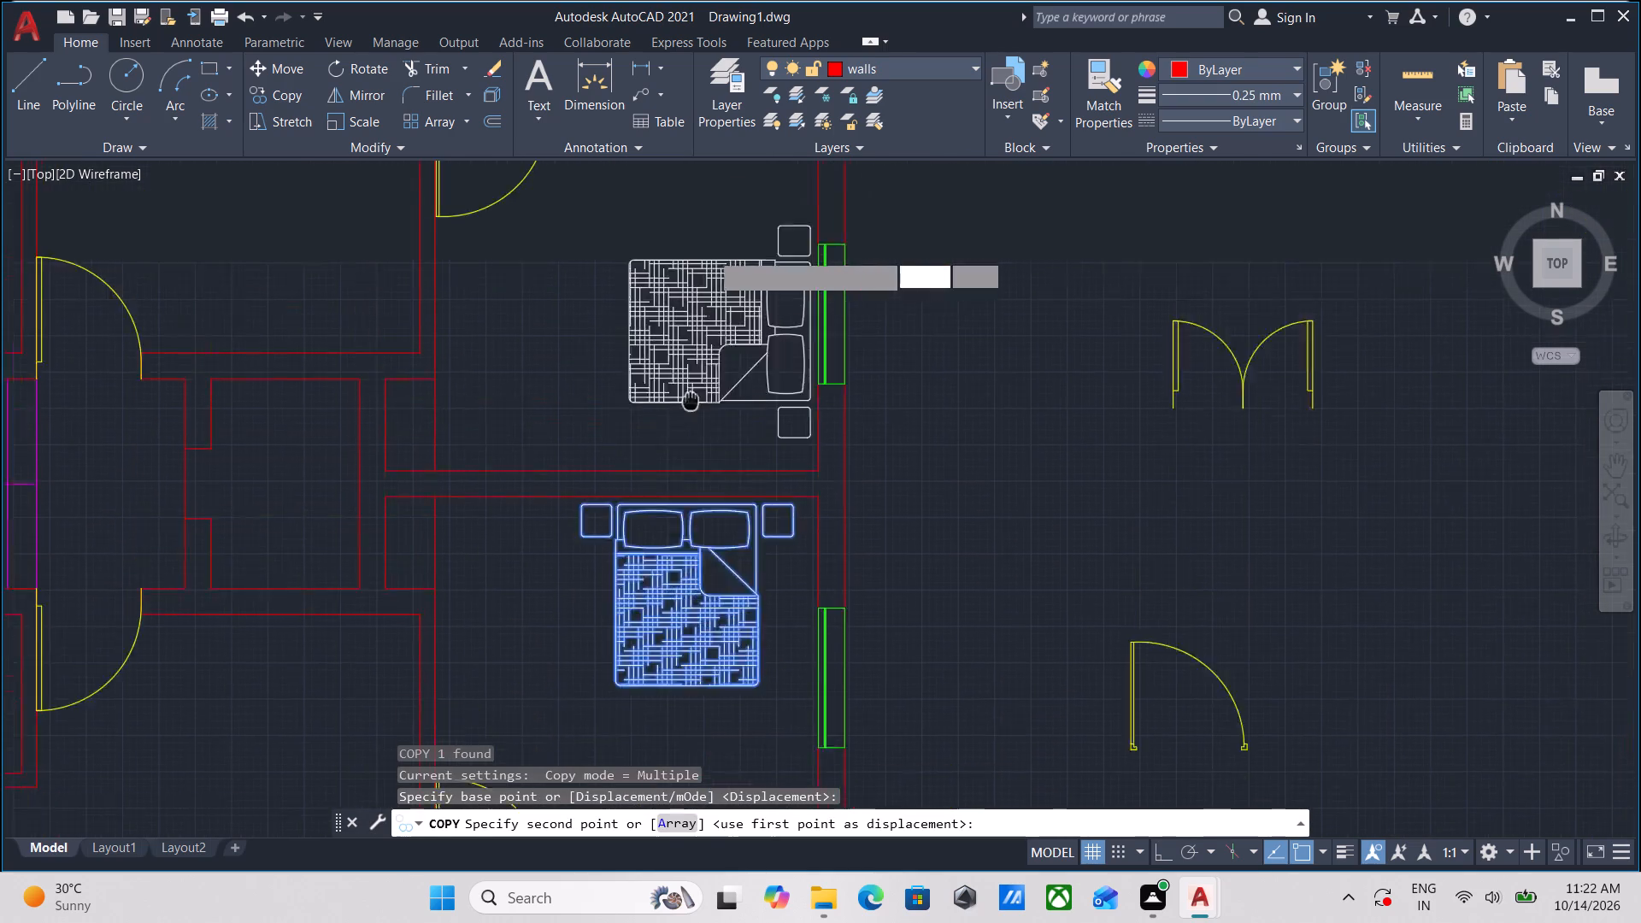
{"action": "middle_click_drag", "start_coordinate": [691, 422], "coordinate": [688, 495]}
{"action": "middle_click_drag", "start_coordinate": [615, 269], "coordinate": [639, 484]}
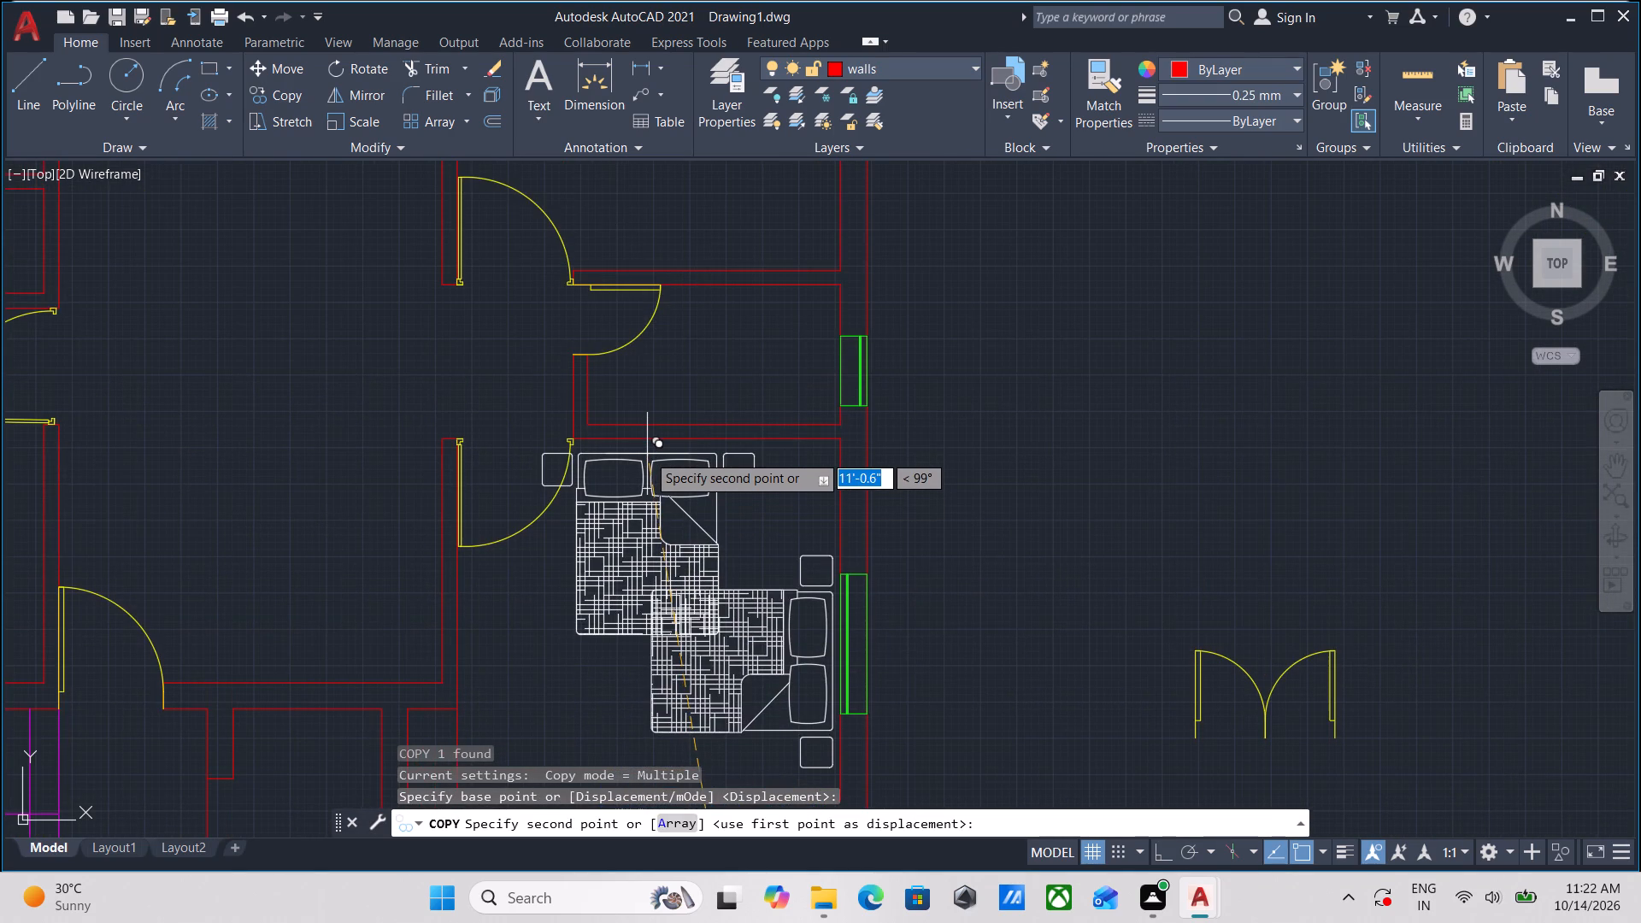
{"action": "key", "text": "F8"}
{"action": "scroll", "coordinate": [660, 397], "scroll_direction": "down", "scroll_amount": 2}
{"action": "middle_click_drag", "start_coordinate": [660, 397], "coordinate": [654, 506]}
{"action": "scroll", "coordinate": [650, 367], "scroll_direction": "up", "scroll_amount": 2}
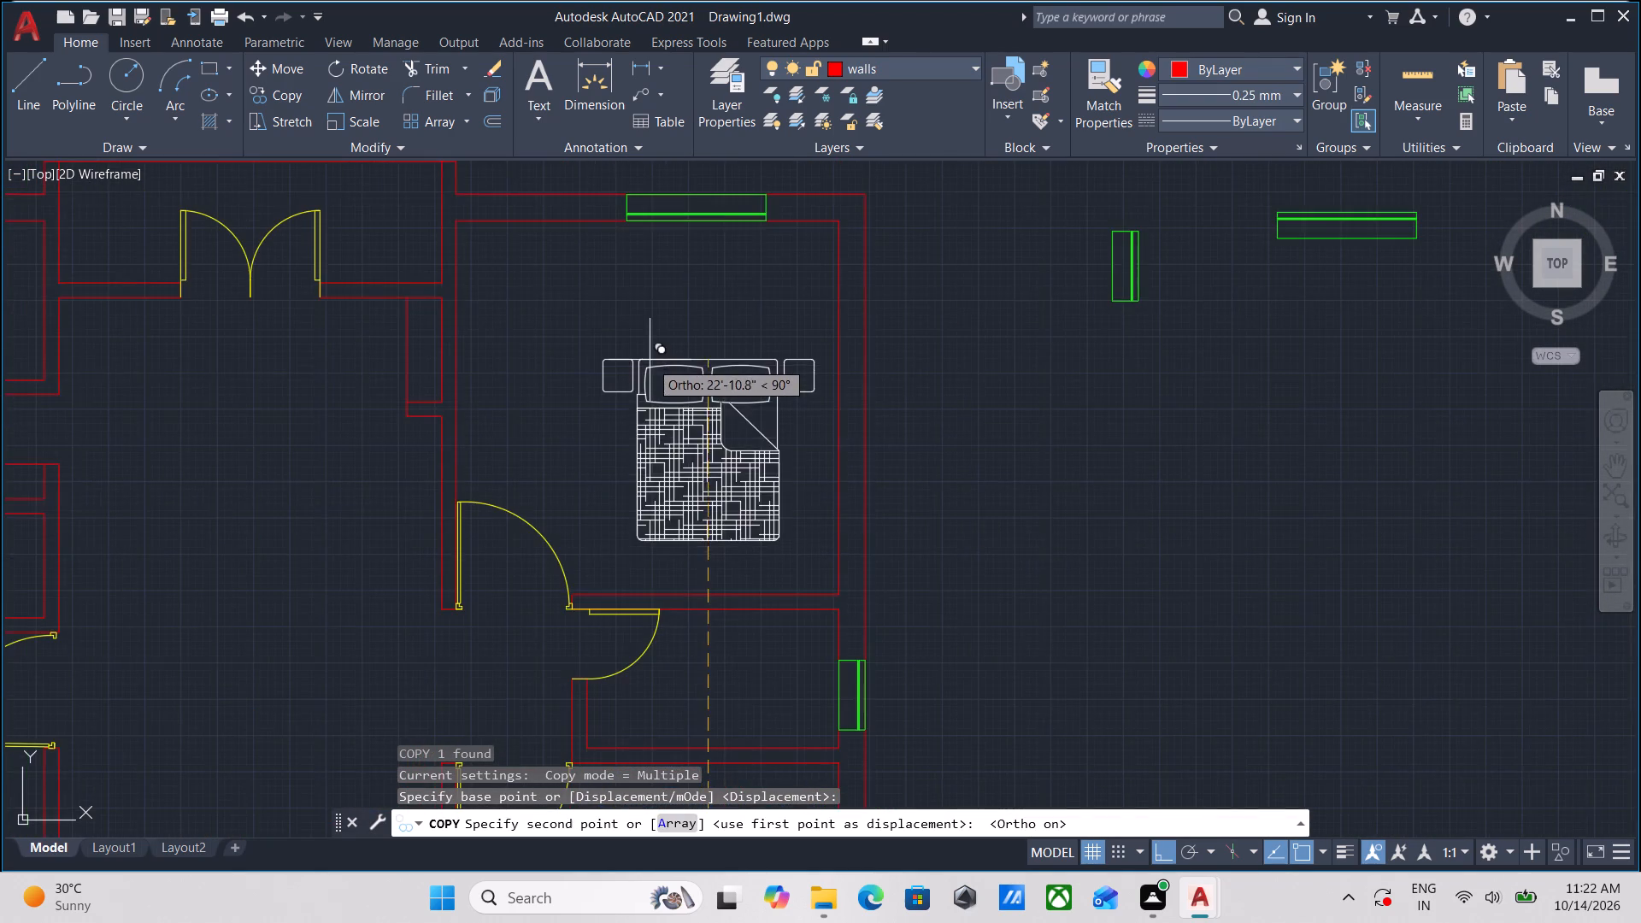
{"action": "middle_click_drag", "start_coordinate": [650, 360], "coordinate": [628, 452]}
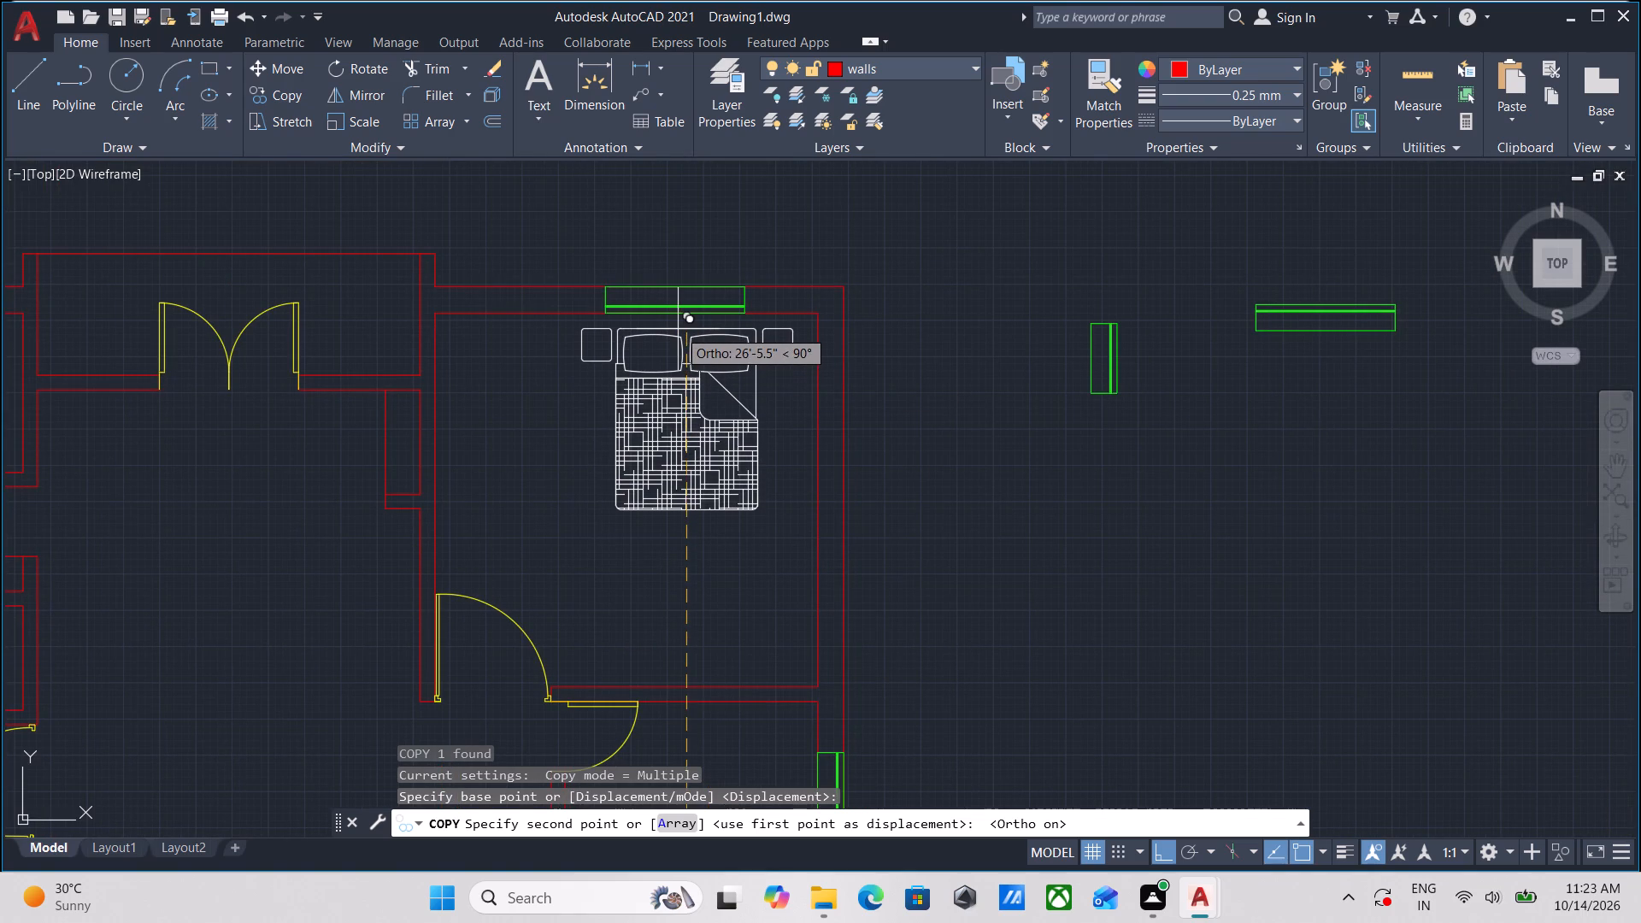
{"action": "left_click", "coordinate": [678, 329]}
{"action": "key", "text": "Escape"}
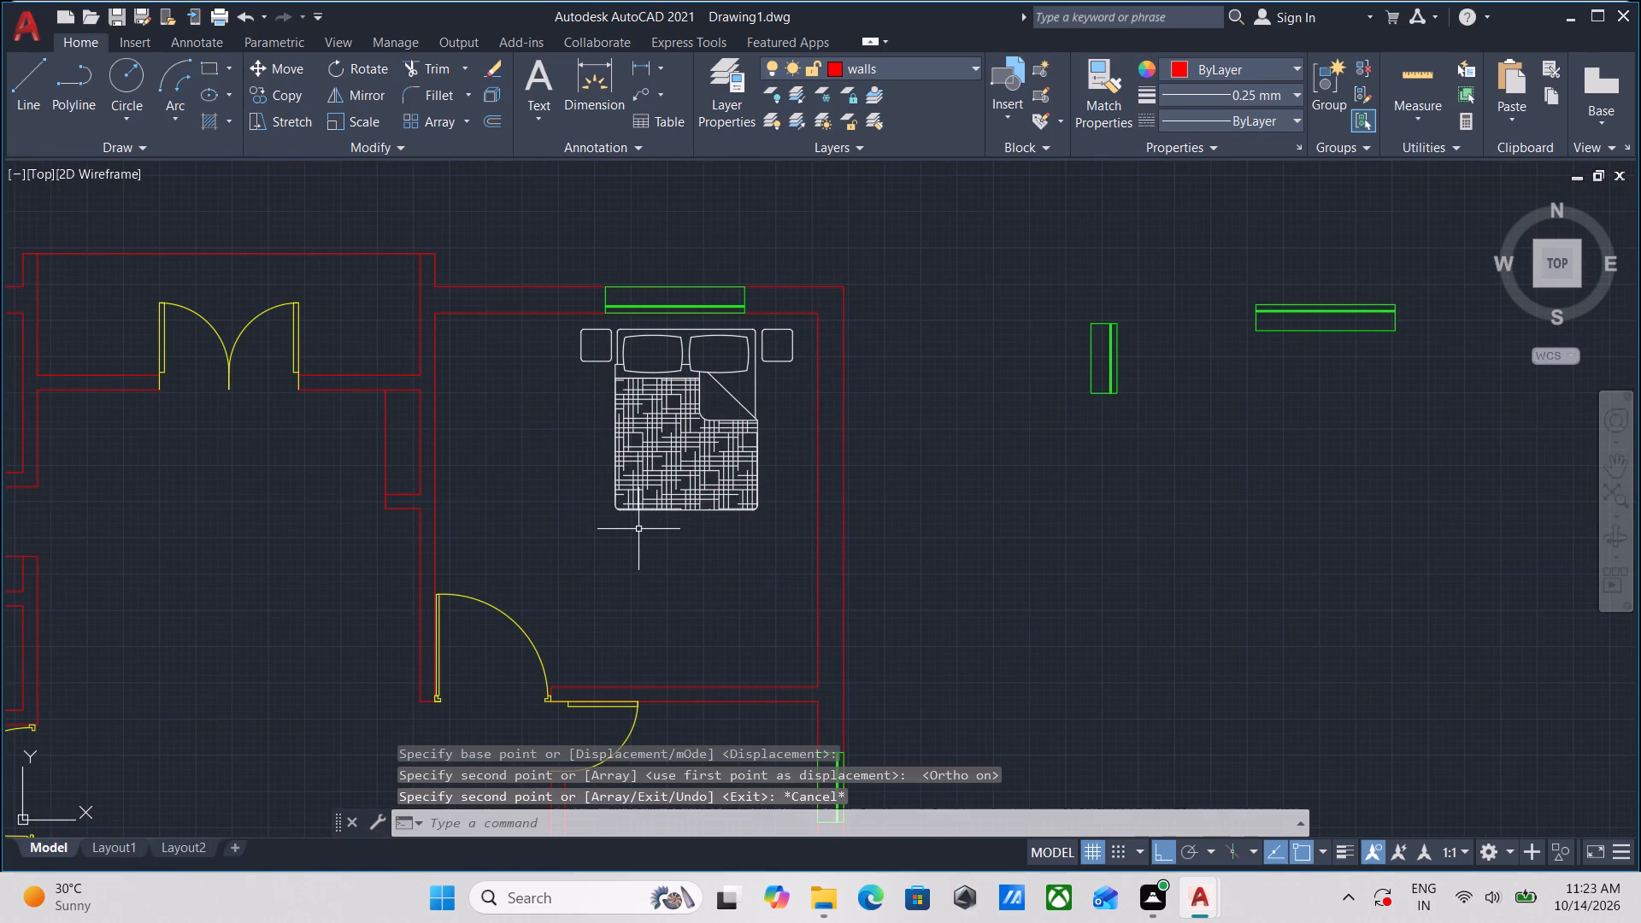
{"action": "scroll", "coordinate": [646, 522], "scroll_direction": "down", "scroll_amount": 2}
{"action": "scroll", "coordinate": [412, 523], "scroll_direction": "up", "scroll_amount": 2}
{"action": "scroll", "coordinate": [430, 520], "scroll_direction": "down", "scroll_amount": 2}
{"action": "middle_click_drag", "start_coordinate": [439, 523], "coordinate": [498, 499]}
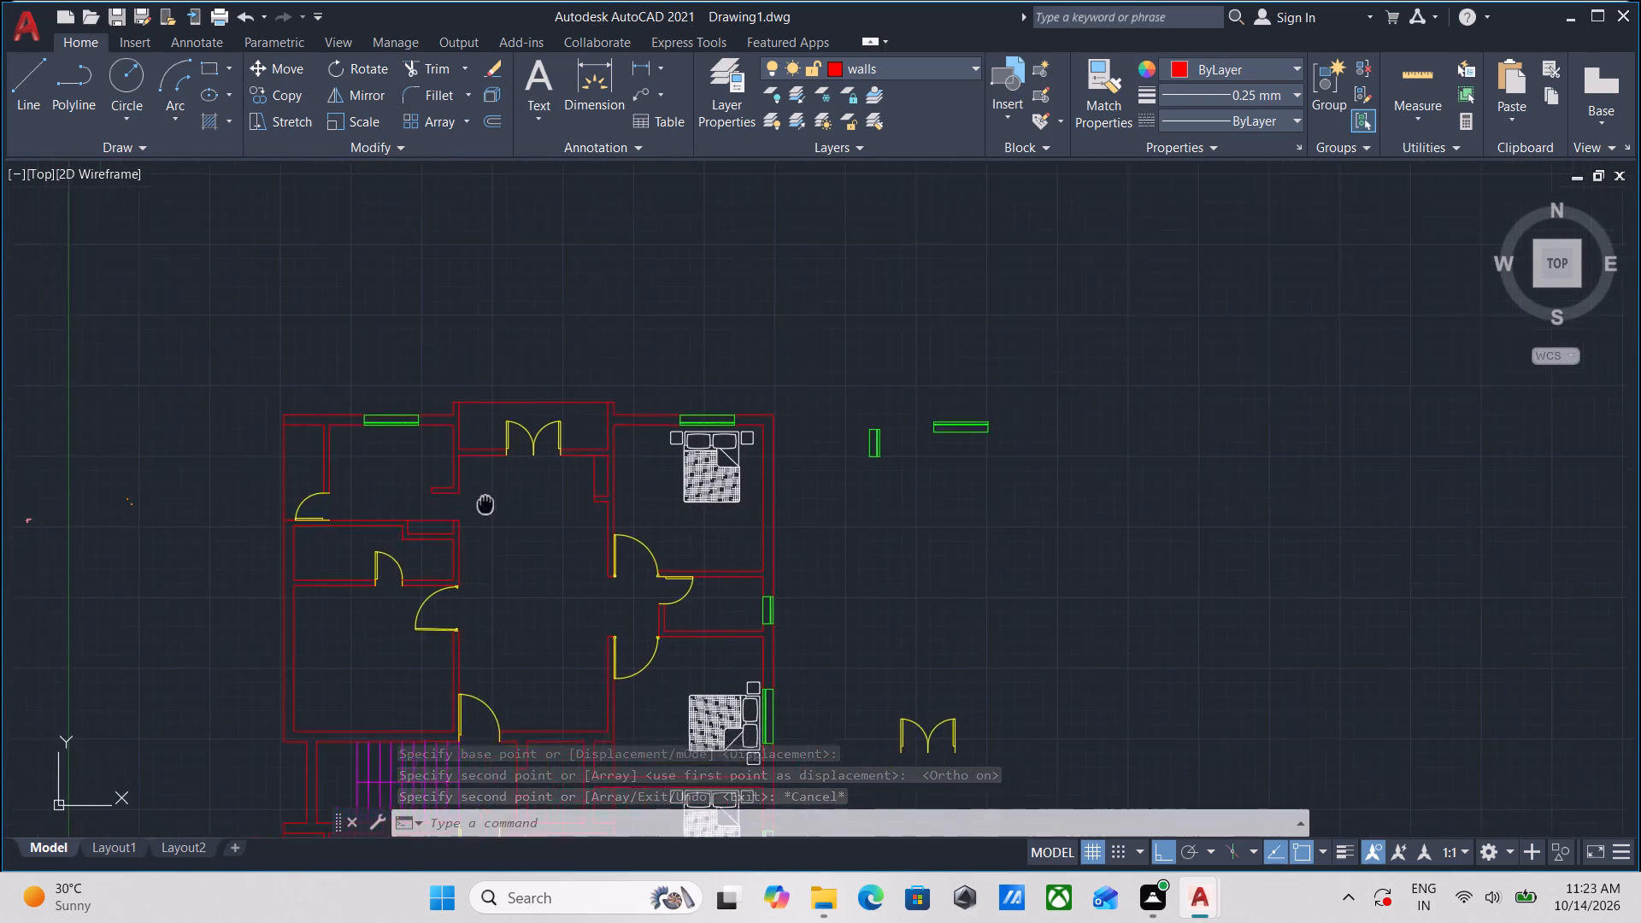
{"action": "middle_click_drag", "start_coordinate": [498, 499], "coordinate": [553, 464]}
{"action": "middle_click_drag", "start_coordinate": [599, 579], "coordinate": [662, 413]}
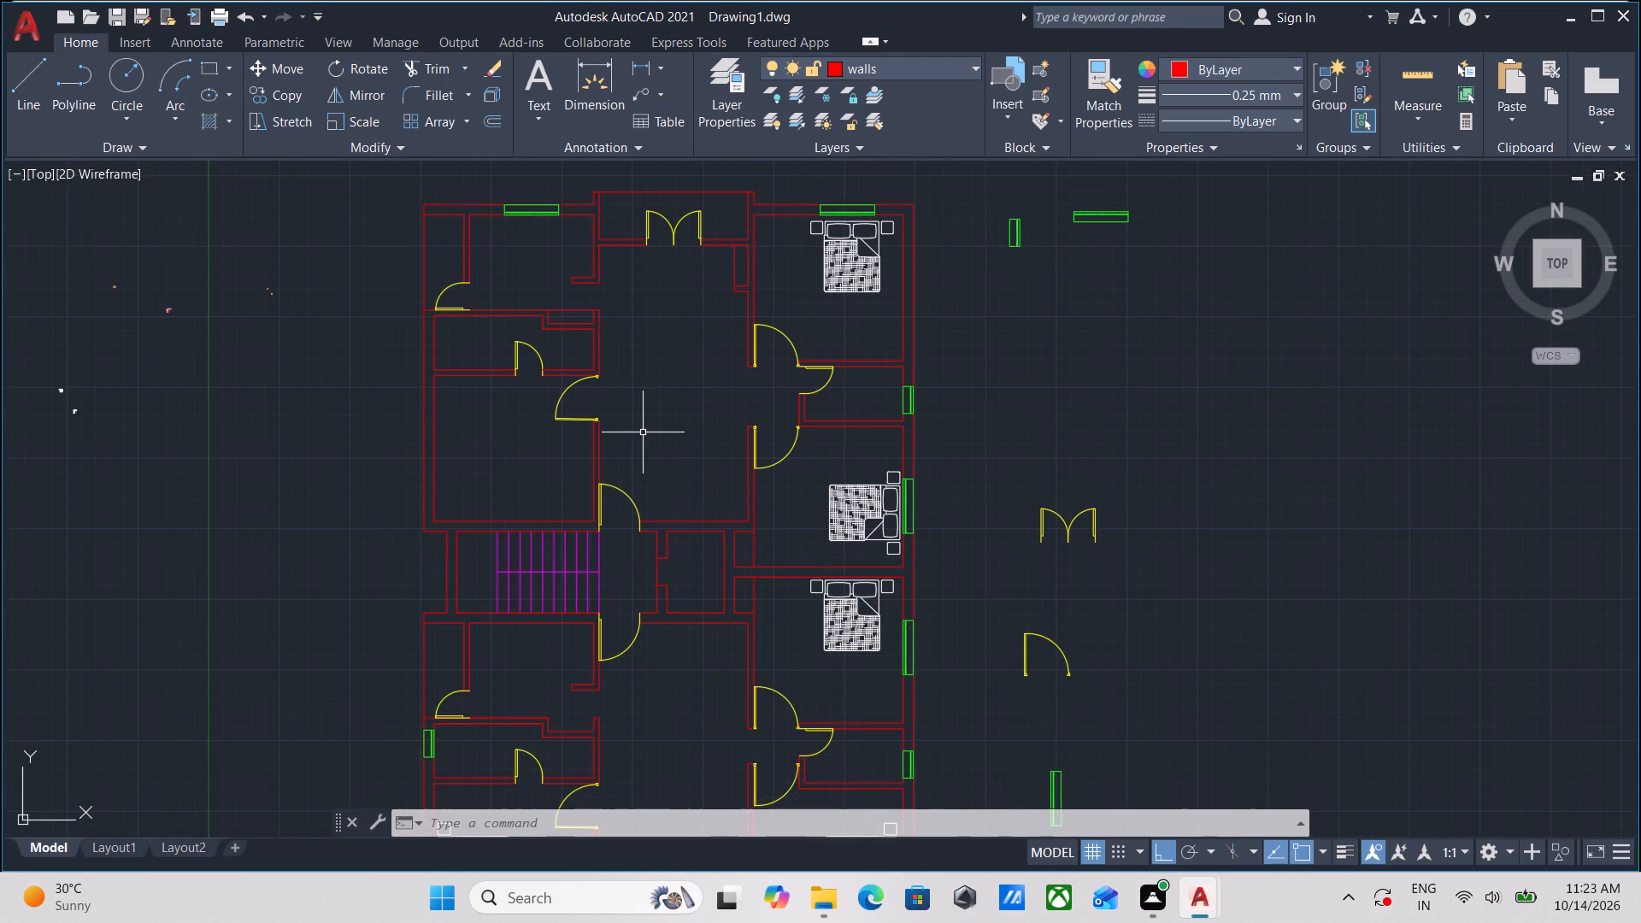
Copy the southwest bedroom's west-facing bed by its headboard edge about 30' straight north, into the bedroom just north of the staircase.
{"action": "scroll", "coordinate": [643, 432], "scroll_direction": "down", "scroll_amount": 3}
{"action": "scroll", "coordinate": [626, 534], "scroll_direction": "up", "scroll_amount": 3}
{"action": "middle_click_drag", "start_coordinate": [573, 613], "coordinate": [644, 553]}
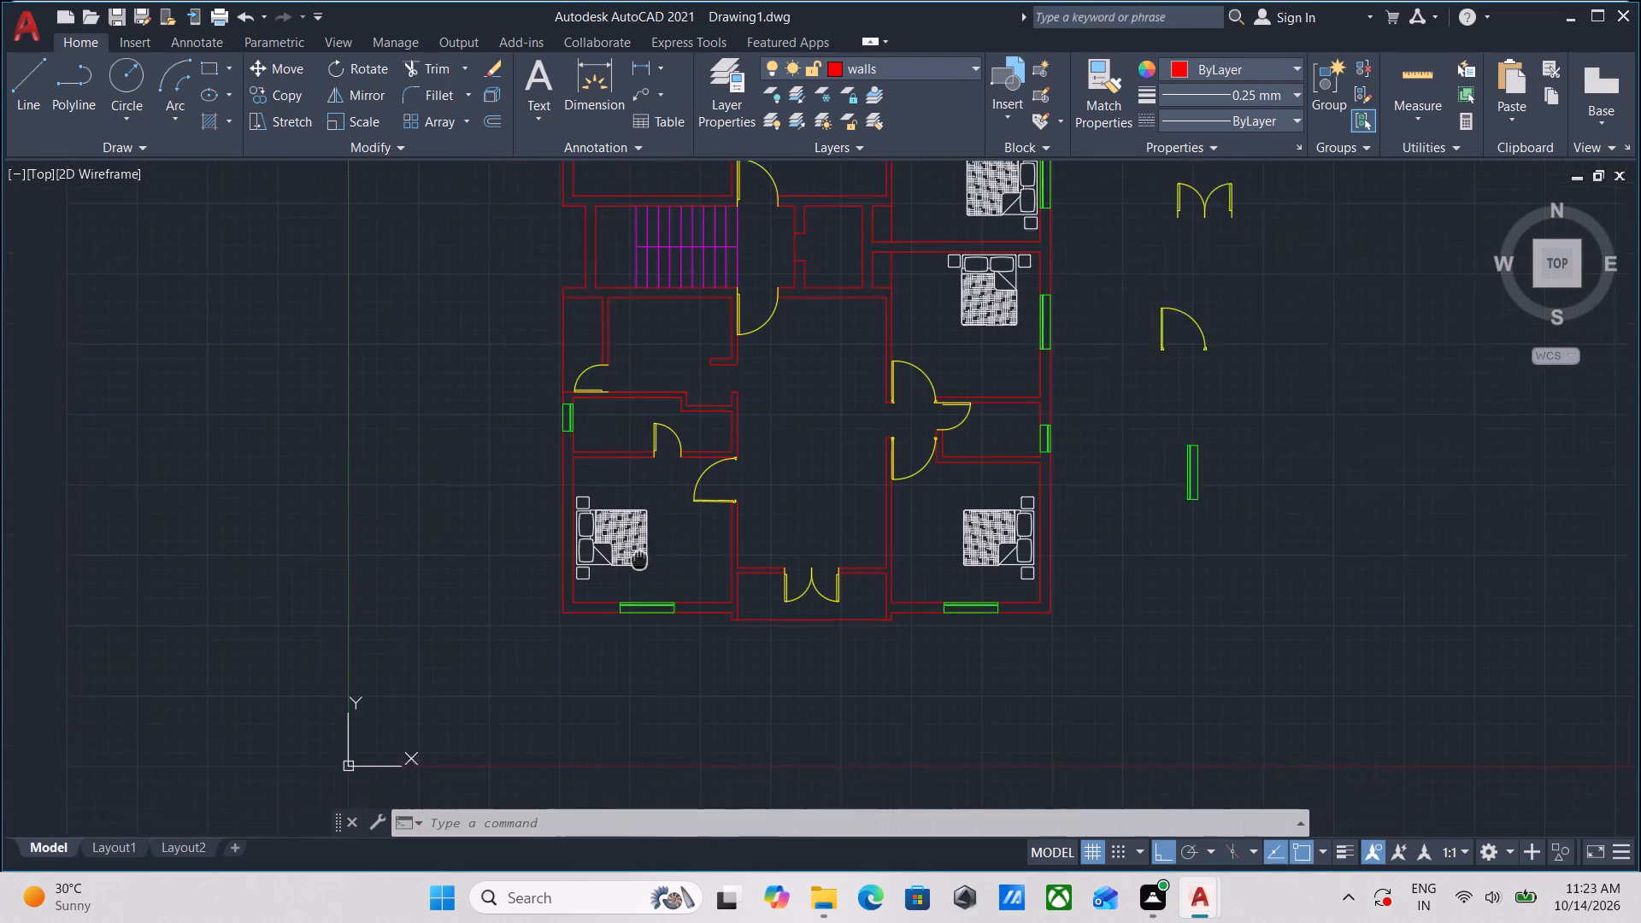
{"action": "middle_click_drag", "start_coordinate": [644, 553], "coordinate": [658, 531]}
{"action": "scroll", "coordinate": [665, 517], "scroll_direction": "up", "scroll_amount": 3}
{"action": "left_click_drag", "start_coordinate": [695, 613], "coordinate": [684, 603]}
{"action": "left_click", "coordinate": [549, 495]}
{"action": "middle_click_drag", "start_coordinate": [668, 465], "coordinate": [718, 440]}
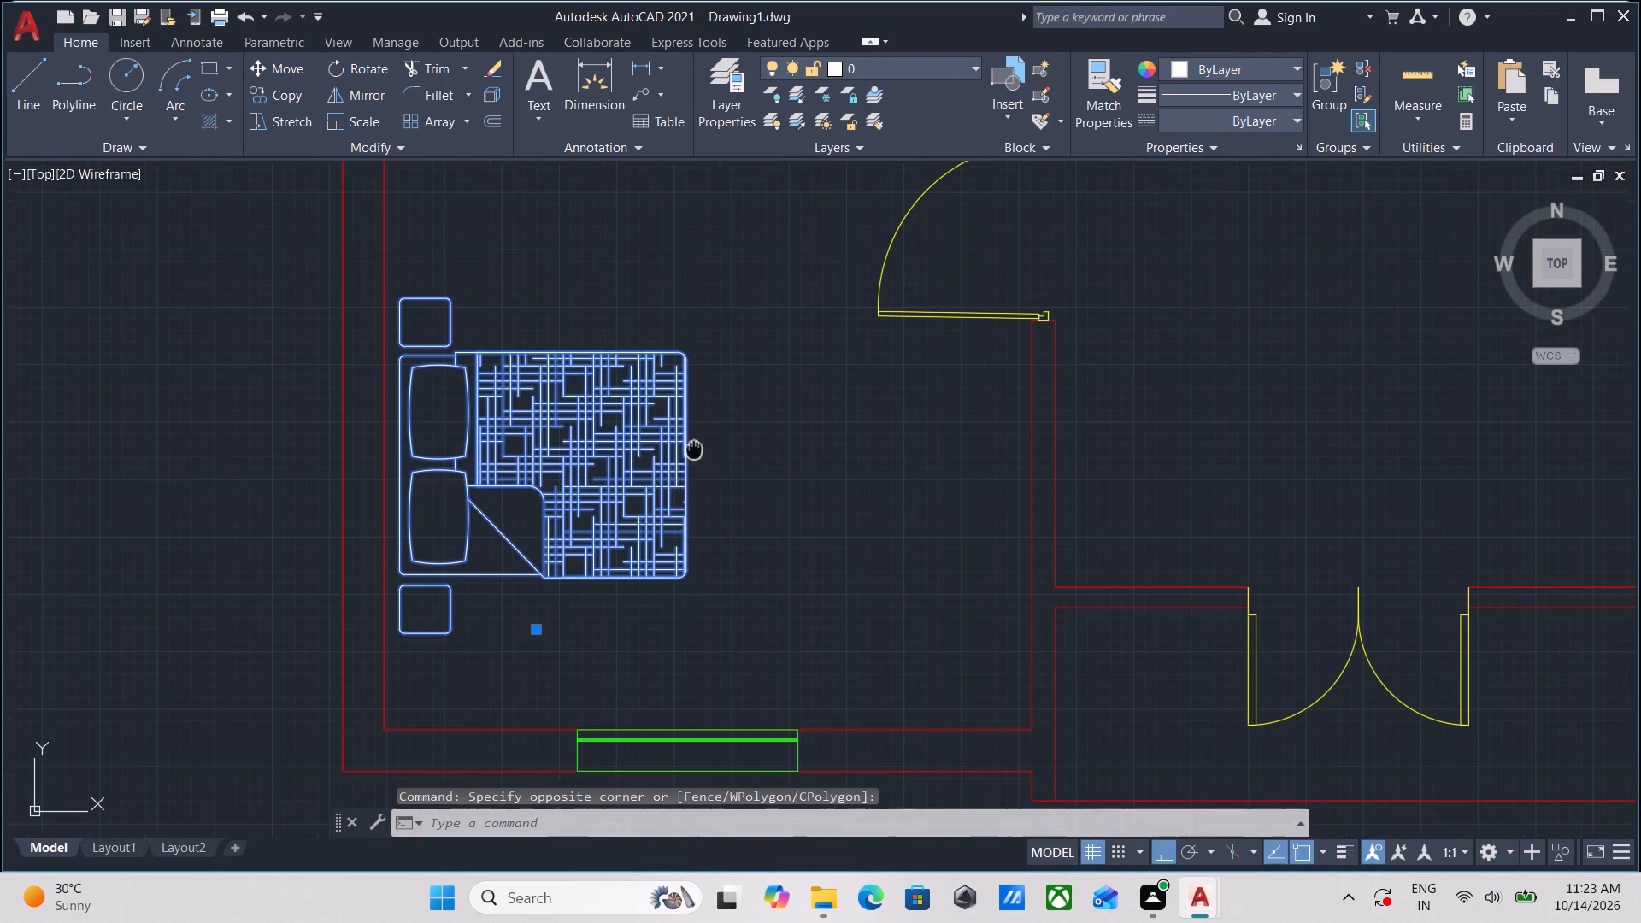
{"action": "middle_click_drag", "start_coordinate": [718, 440], "coordinate": [790, 409]}
{"action": "type", "text": "CO"}
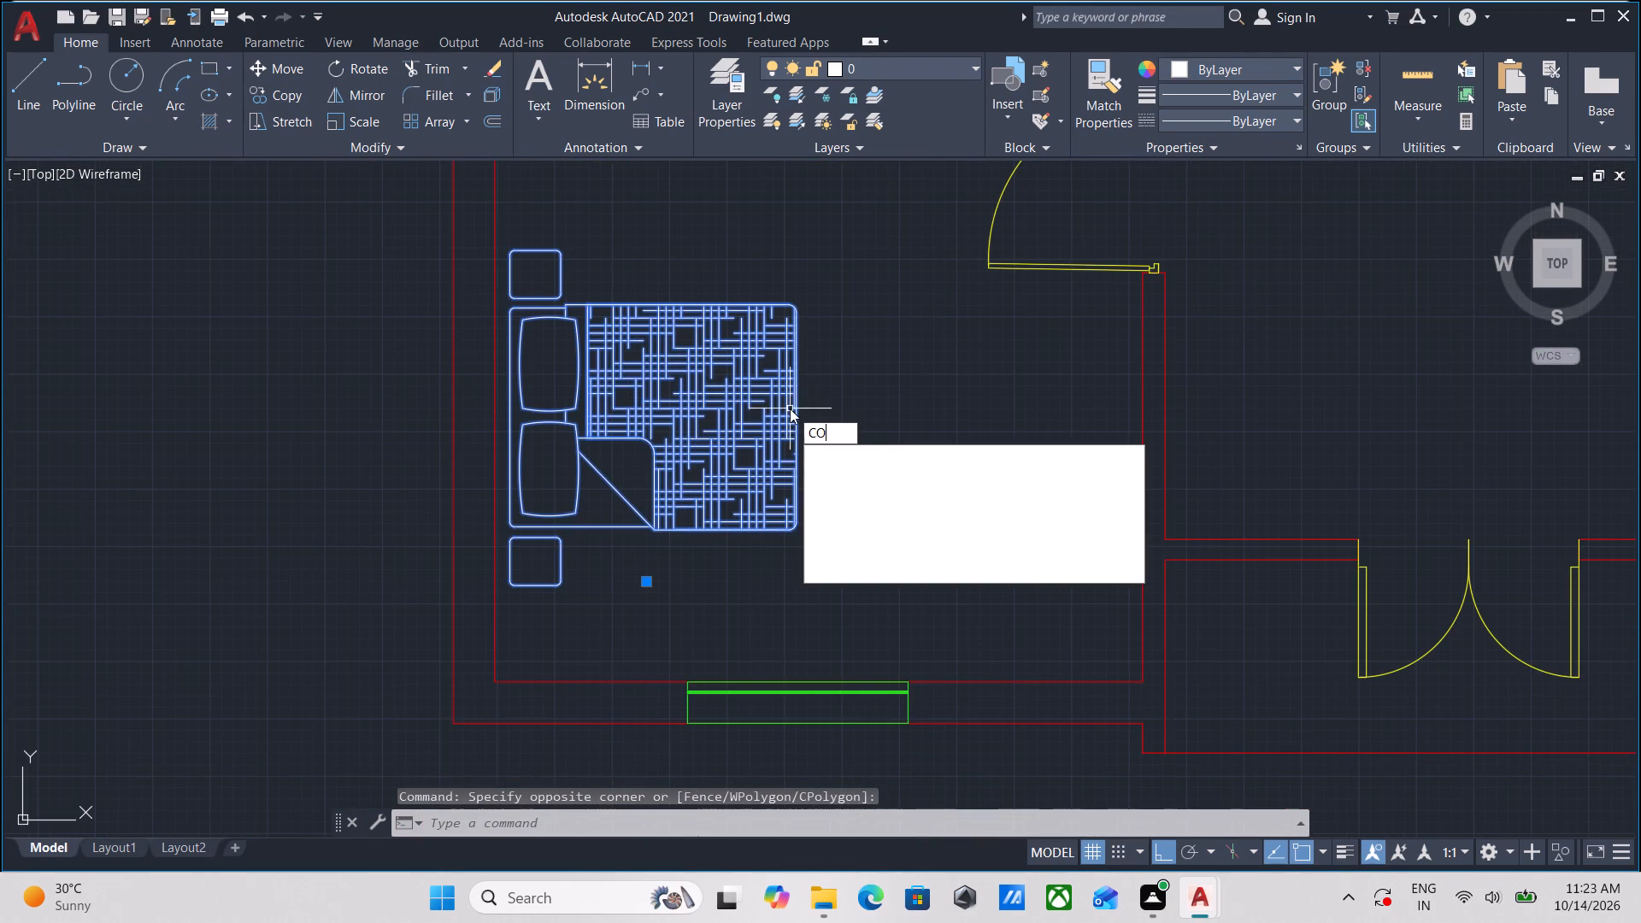
{"action": "key", "text": "Return"}
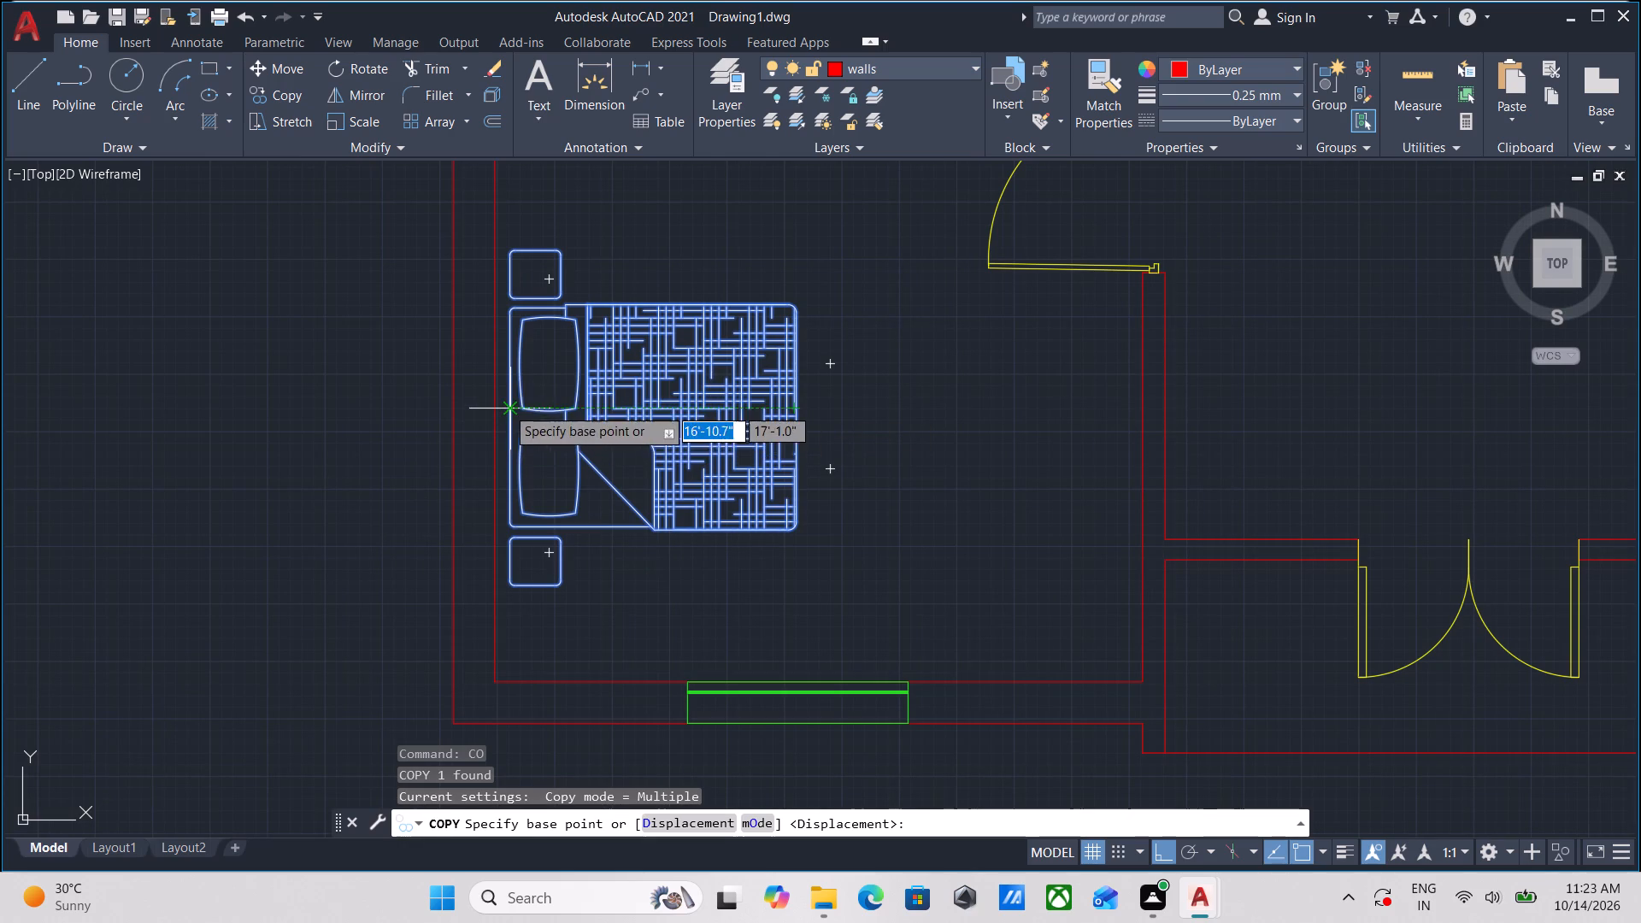
{"action": "left_click_drag", "start_coordinate": [506, 407], "coordinate": [506, 394]}
{"action": "scroll", "coordinate": [516, 209], "scroll_direction": "down", "scroll_amount": 2}
{"action": "middle_click_drag", "start_coordinate": [515, 215], "coordinate": [491, 474]}
{"action": "middle_click_drag", "start_coordinate": [475, 218], "coordinate": [479, 473]}
{"action": "scroll", "coordinate": [497, 310], "scroll_direction": "down", "scroll_amount": 1}
{"action": "middle_click_drag", "start_coordinate": [497, 310], "coordinate": [515, 410]}
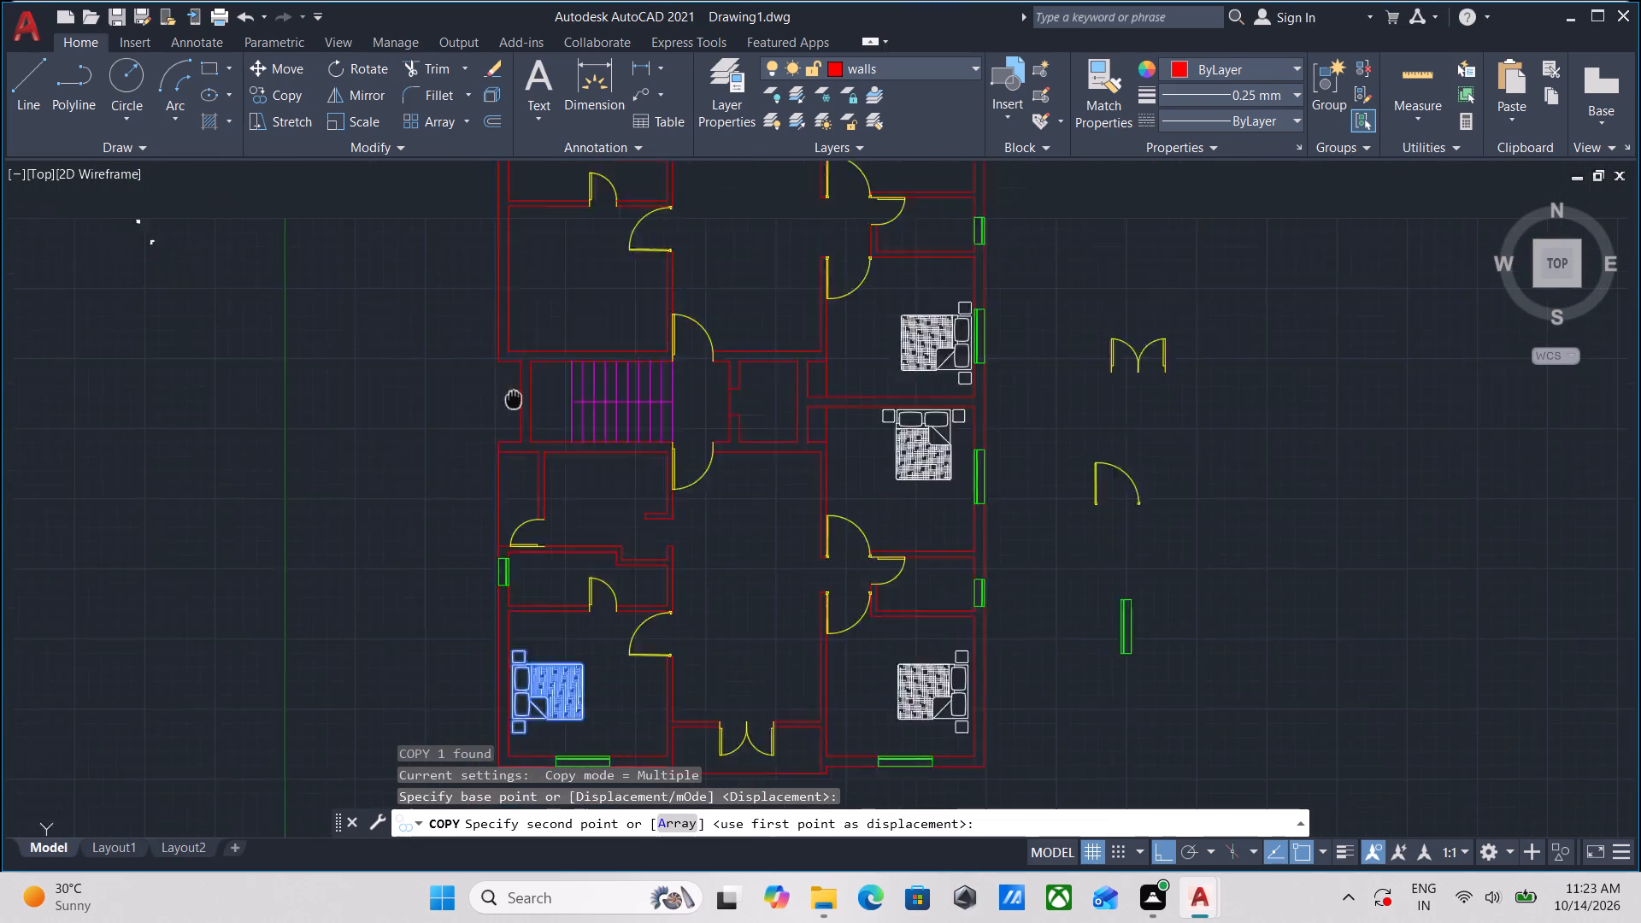
{"action": "middle_click_drag", "start_coordinate": [515, 410], "coordinate": [520, 487]}
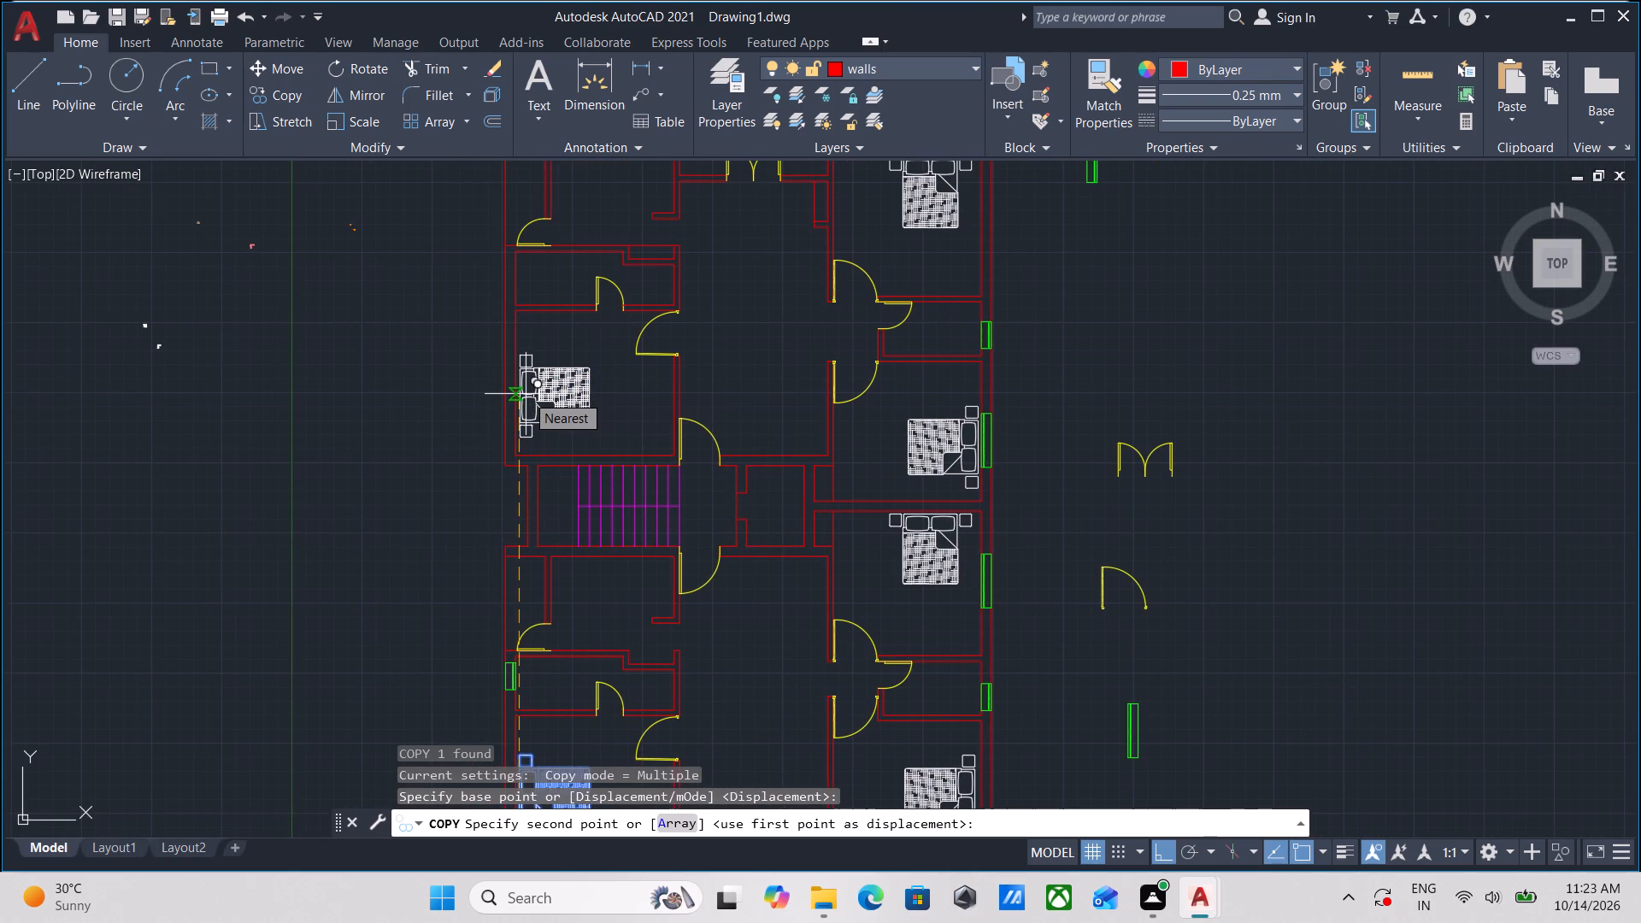
{"action": "scroll", "coordinate": [526, 394], "scroll_direction": "up", "scroll_amount": 2}
{"action": "middle_click_drag", "start_coordinate": [526, 388], "coordinate": [534, 465]}
{"action": "scroll", "coordinate": [526, 388], "scroll_direction": "down", "scroll_amount": 1}
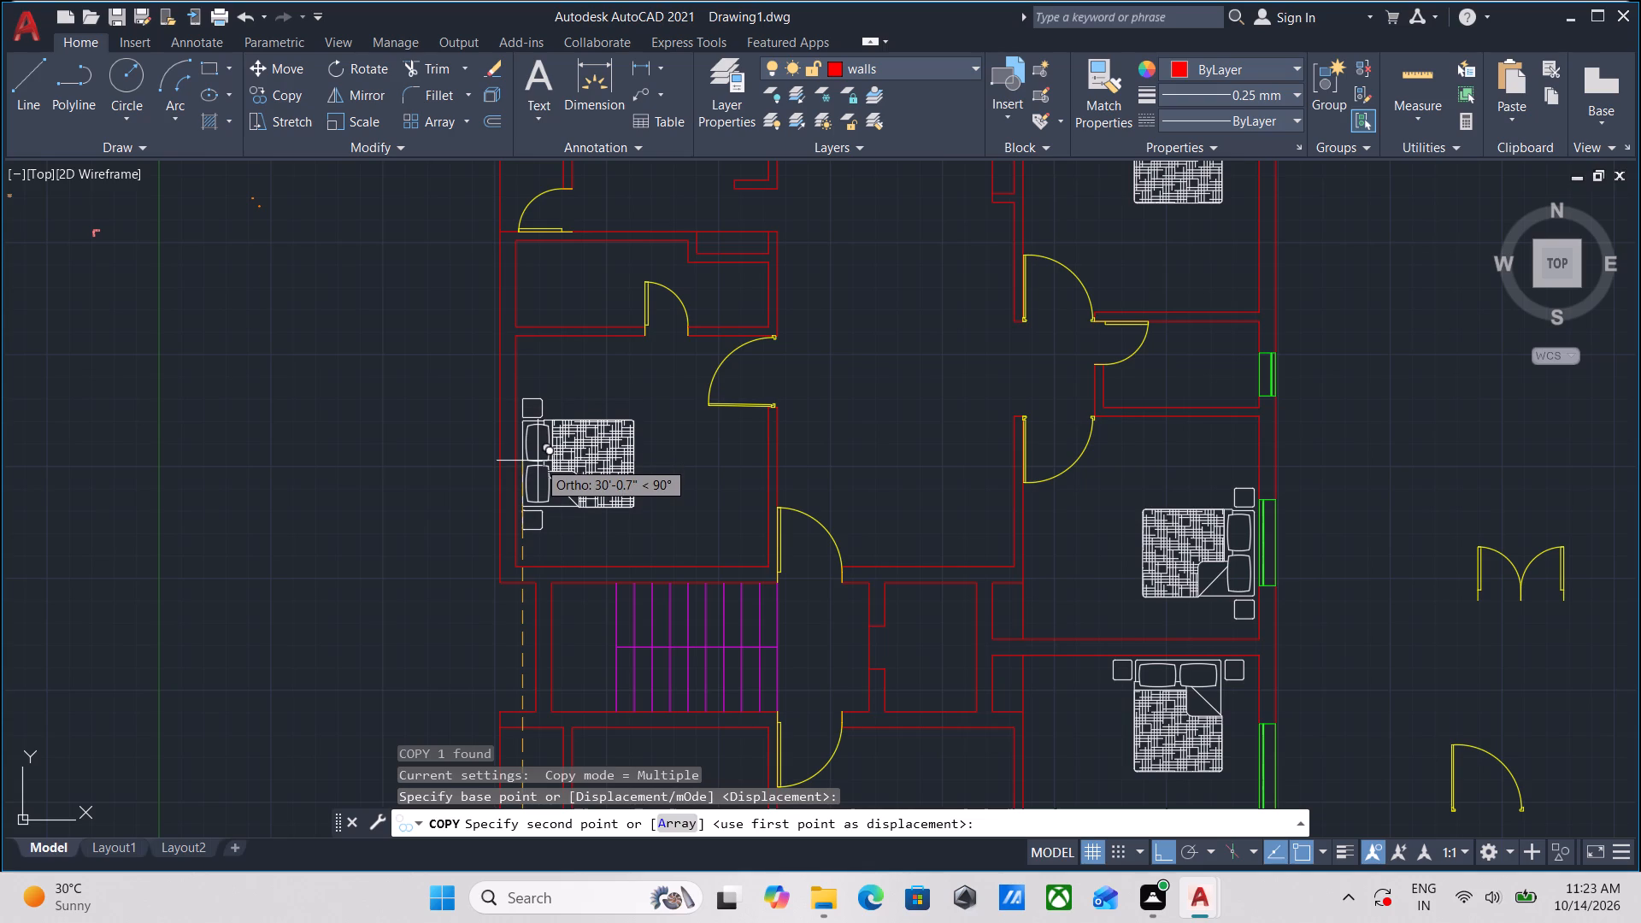
{"action": "left_click", "coordinate": [538, 454]}
{"action": "scroll", "coordinate": [558, 437], "scroll_direction": "down", "scroll_amount": 1}
{"action": "middle_click_drag", "start_coordinate": [558, 439], "coordinate": [560, 479]}
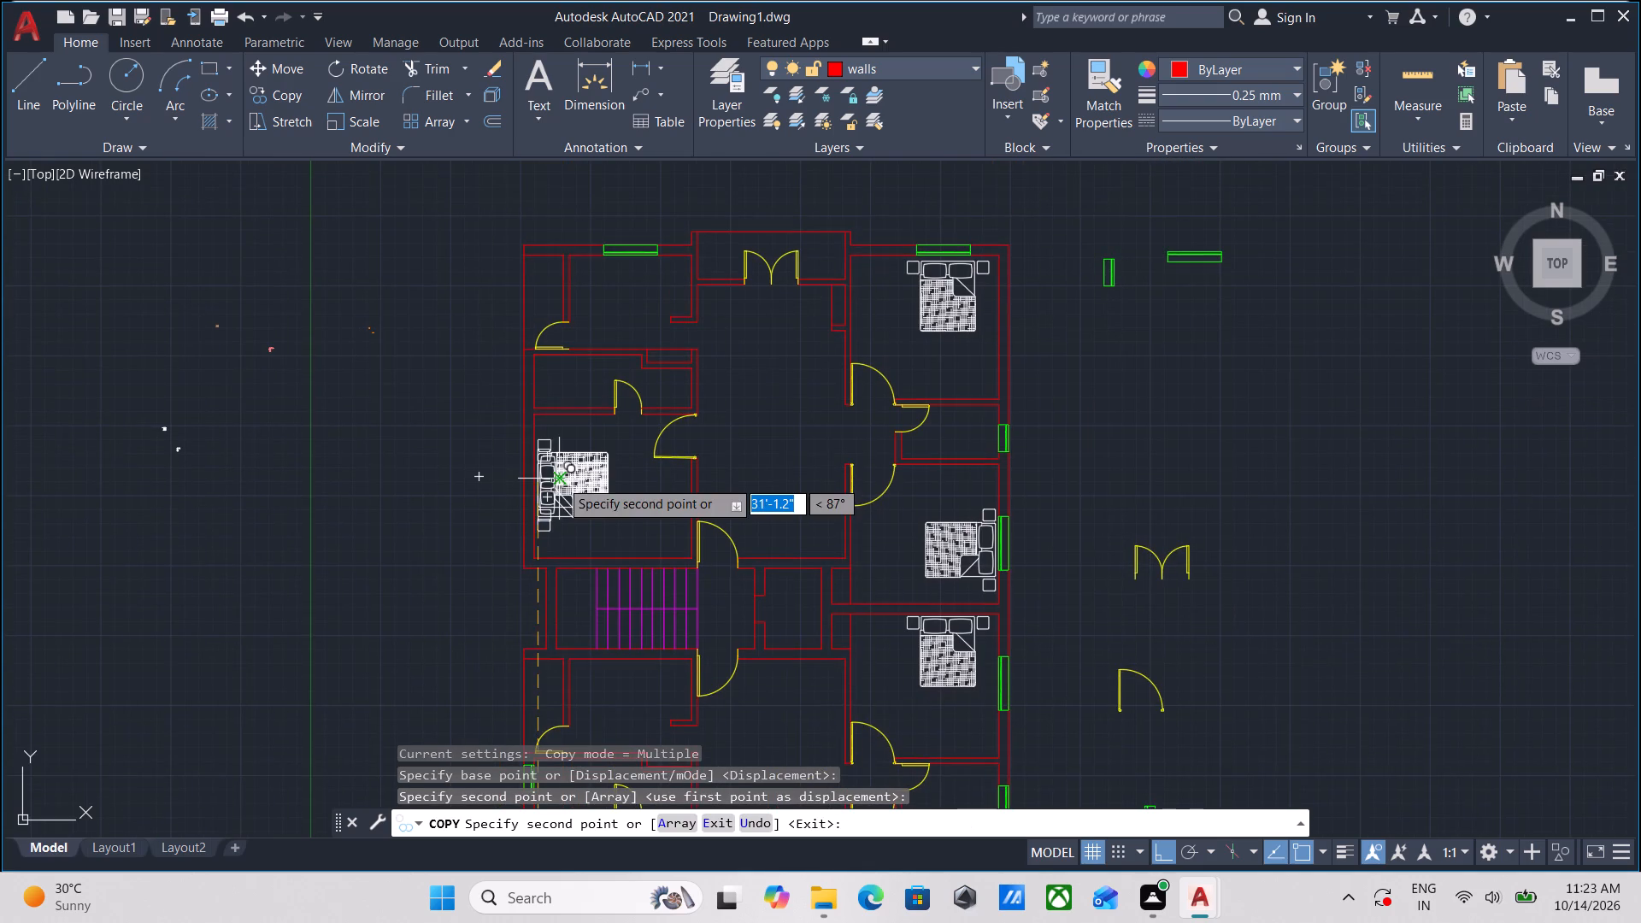
{"action": "key", "text": "Escape"}
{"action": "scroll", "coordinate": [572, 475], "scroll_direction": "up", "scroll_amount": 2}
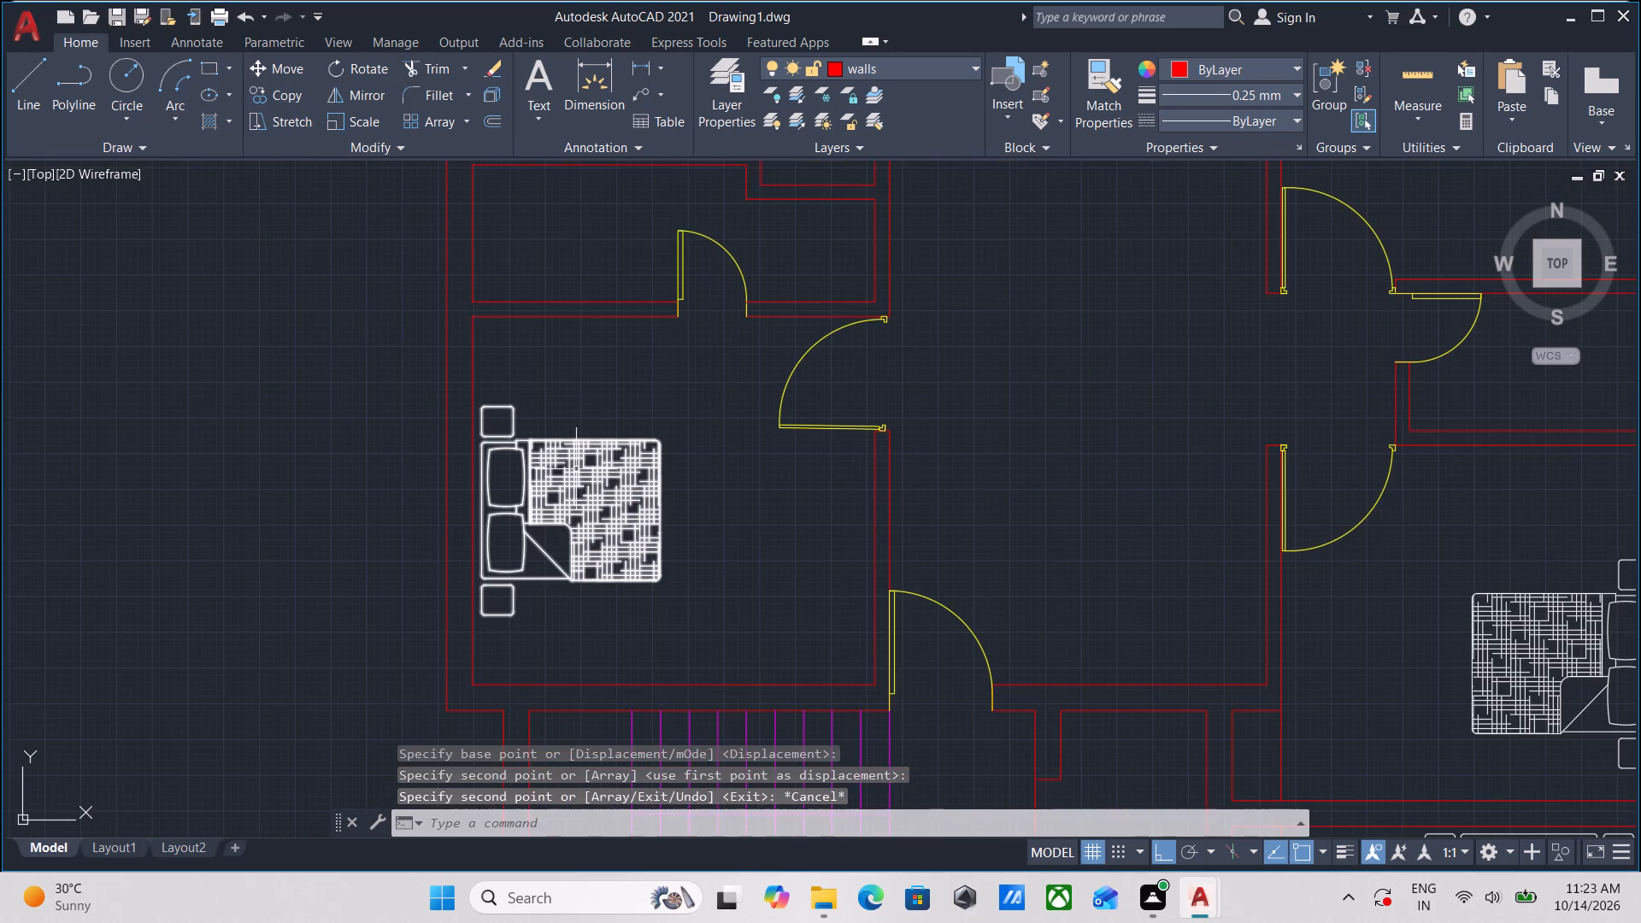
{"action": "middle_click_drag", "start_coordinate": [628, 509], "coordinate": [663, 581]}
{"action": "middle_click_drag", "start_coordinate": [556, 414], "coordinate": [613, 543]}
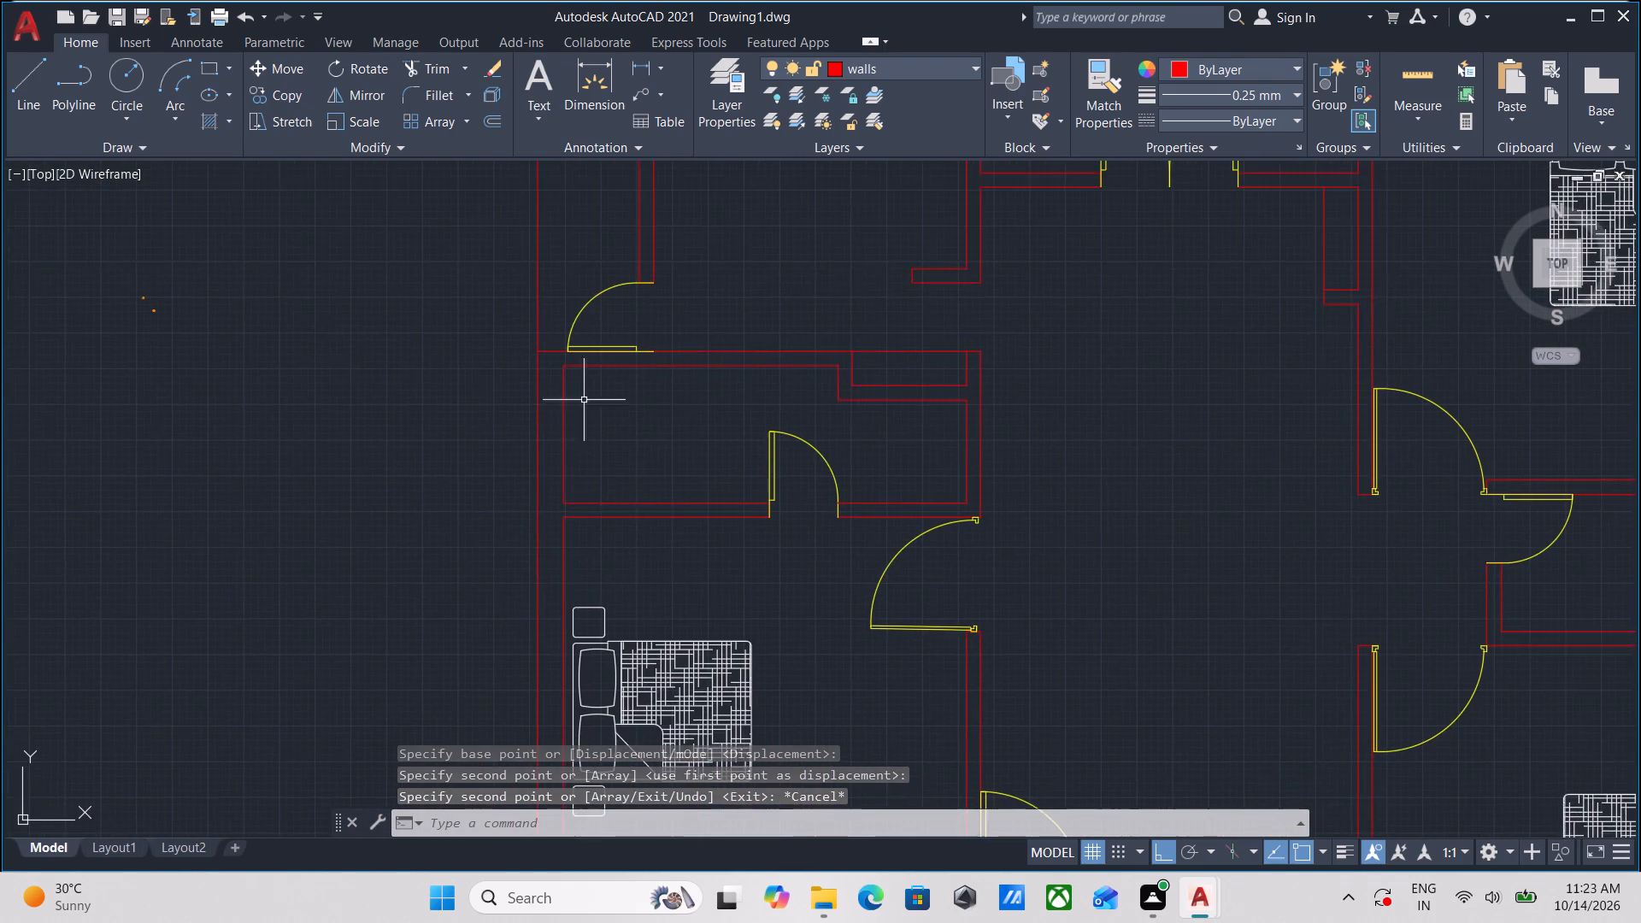